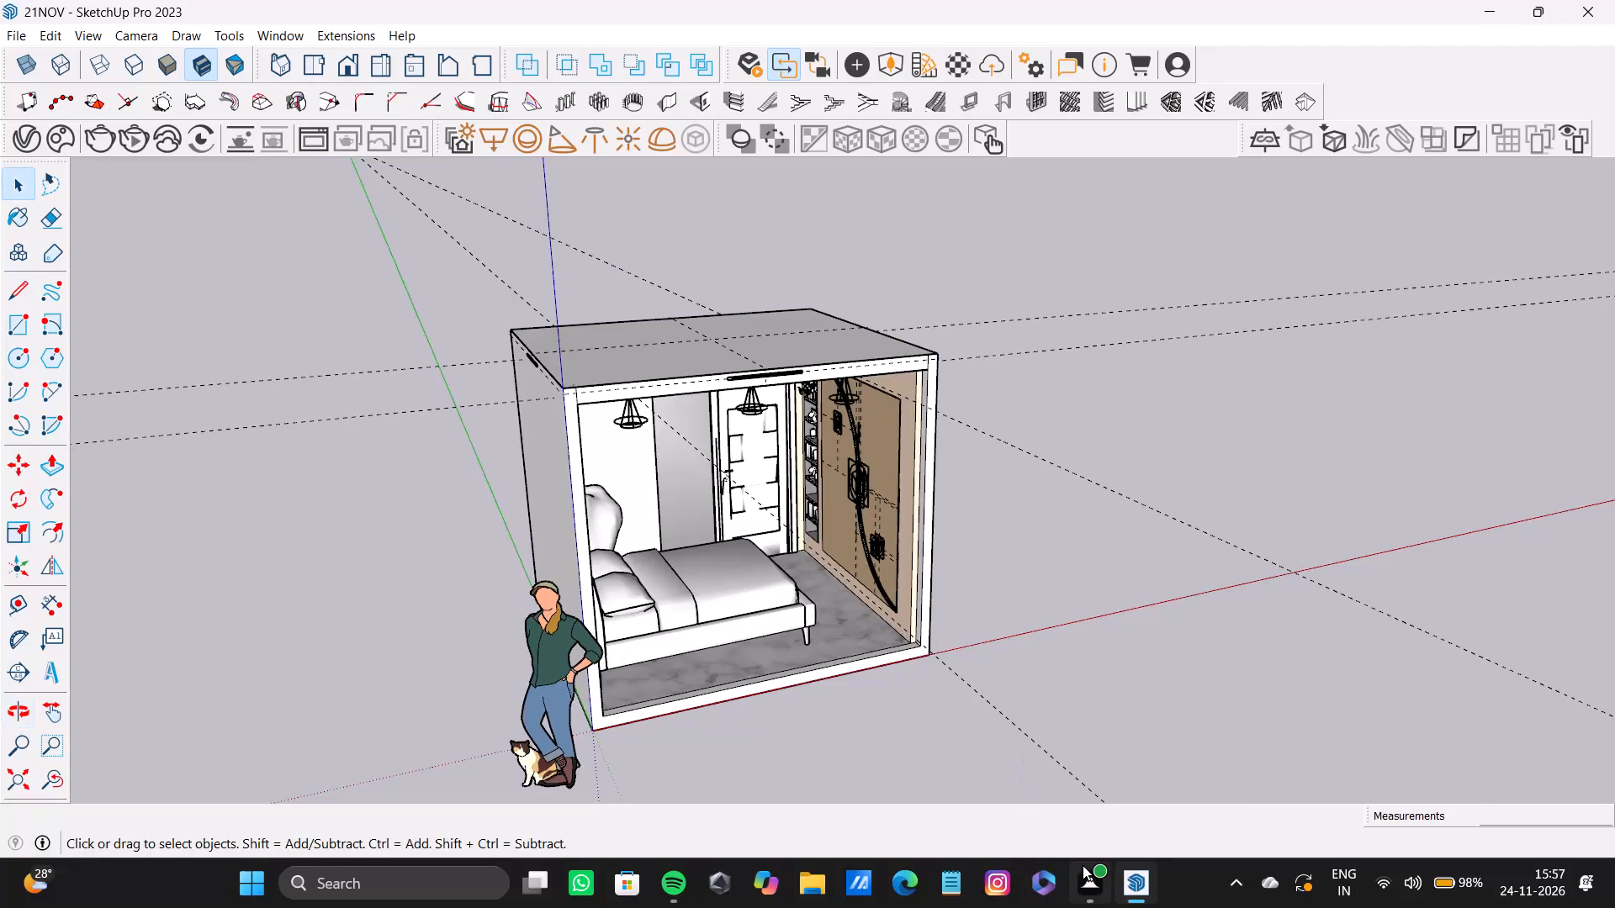
Import the TV model Group_12 (1) from the Downloads folder and place it at the bedroom's open front, near the bed's foot end.
{"action": "scroll", "coordinate": [796, 503], "scroll_direction": "up", "scroll_amount": 7}
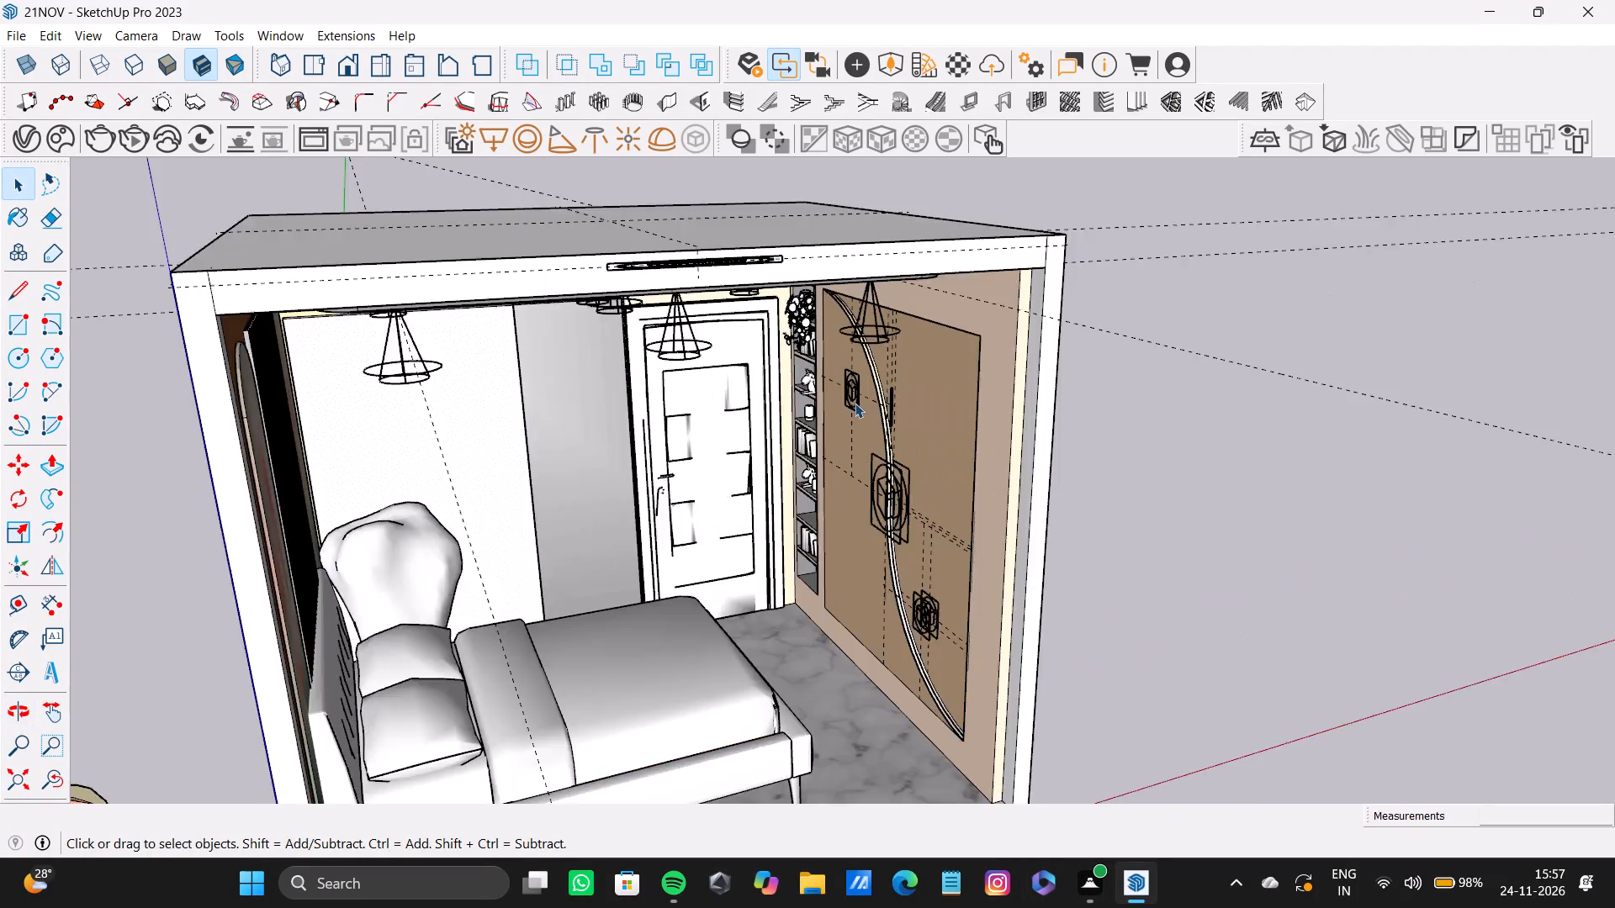
{"action": "scroll", "coordinate": [855, 403], "scroll_direction": "up", "scroll_amount": 3}
{"action": "scroll", "coordinate": [830, 562], "scroll_direction": "down", "scroll_amount": 7}
{"action": "middle_click_drag", "start_coordinate": [827, 562], "coordinate": [773, 342]}
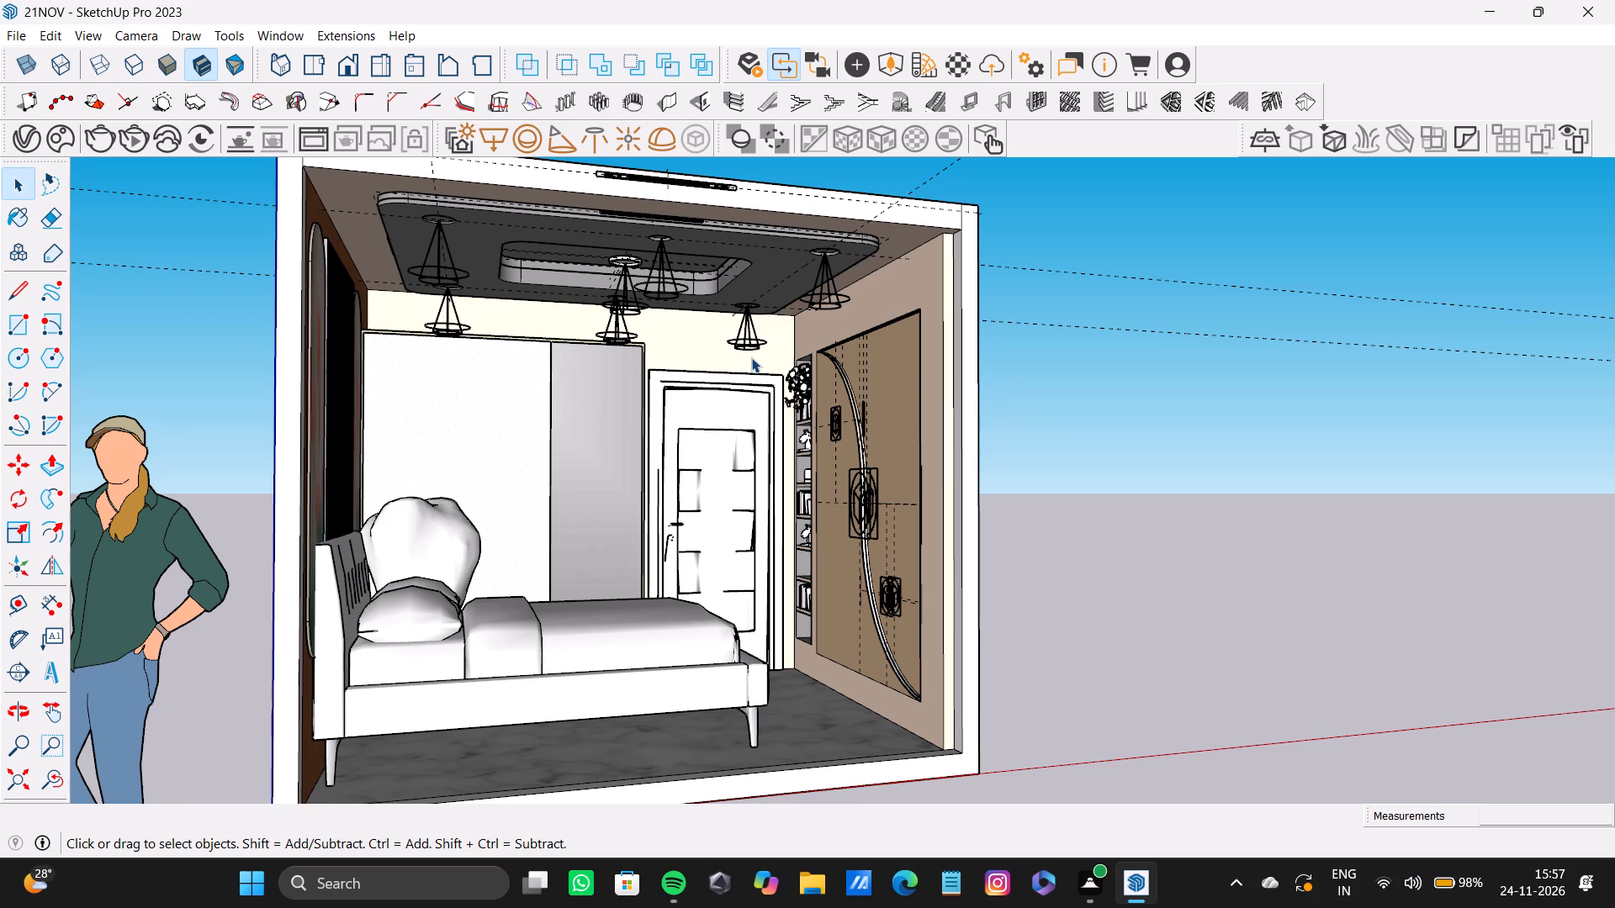
{"action": "left_click", "coordinate": [12, 41]}
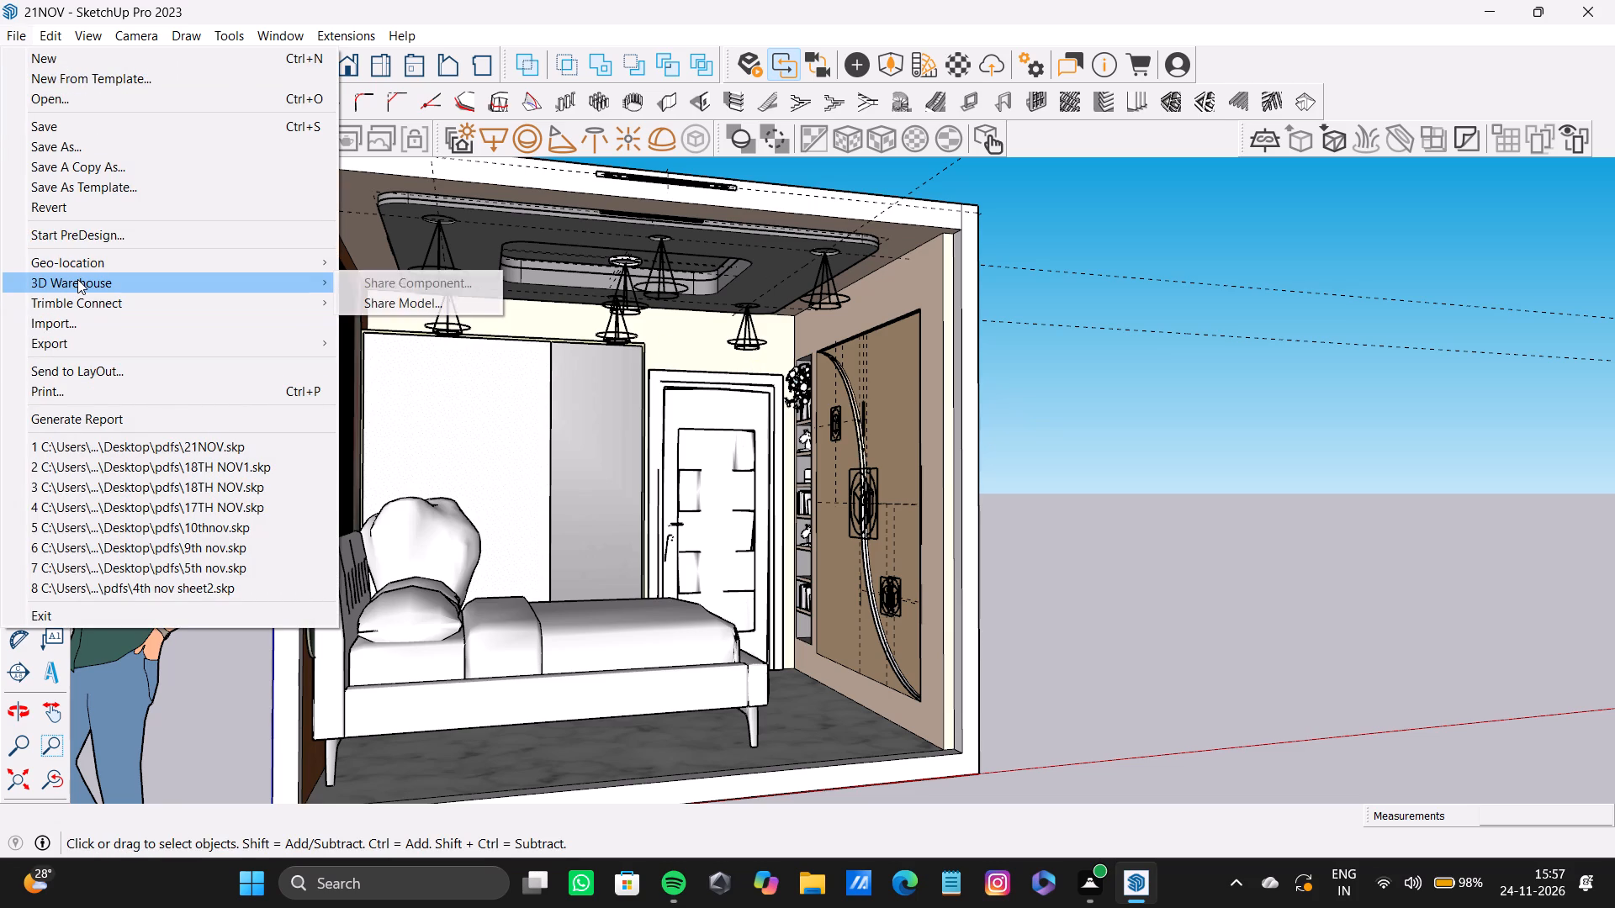
{"action": "left_click", "coordinate": [79, 326]}
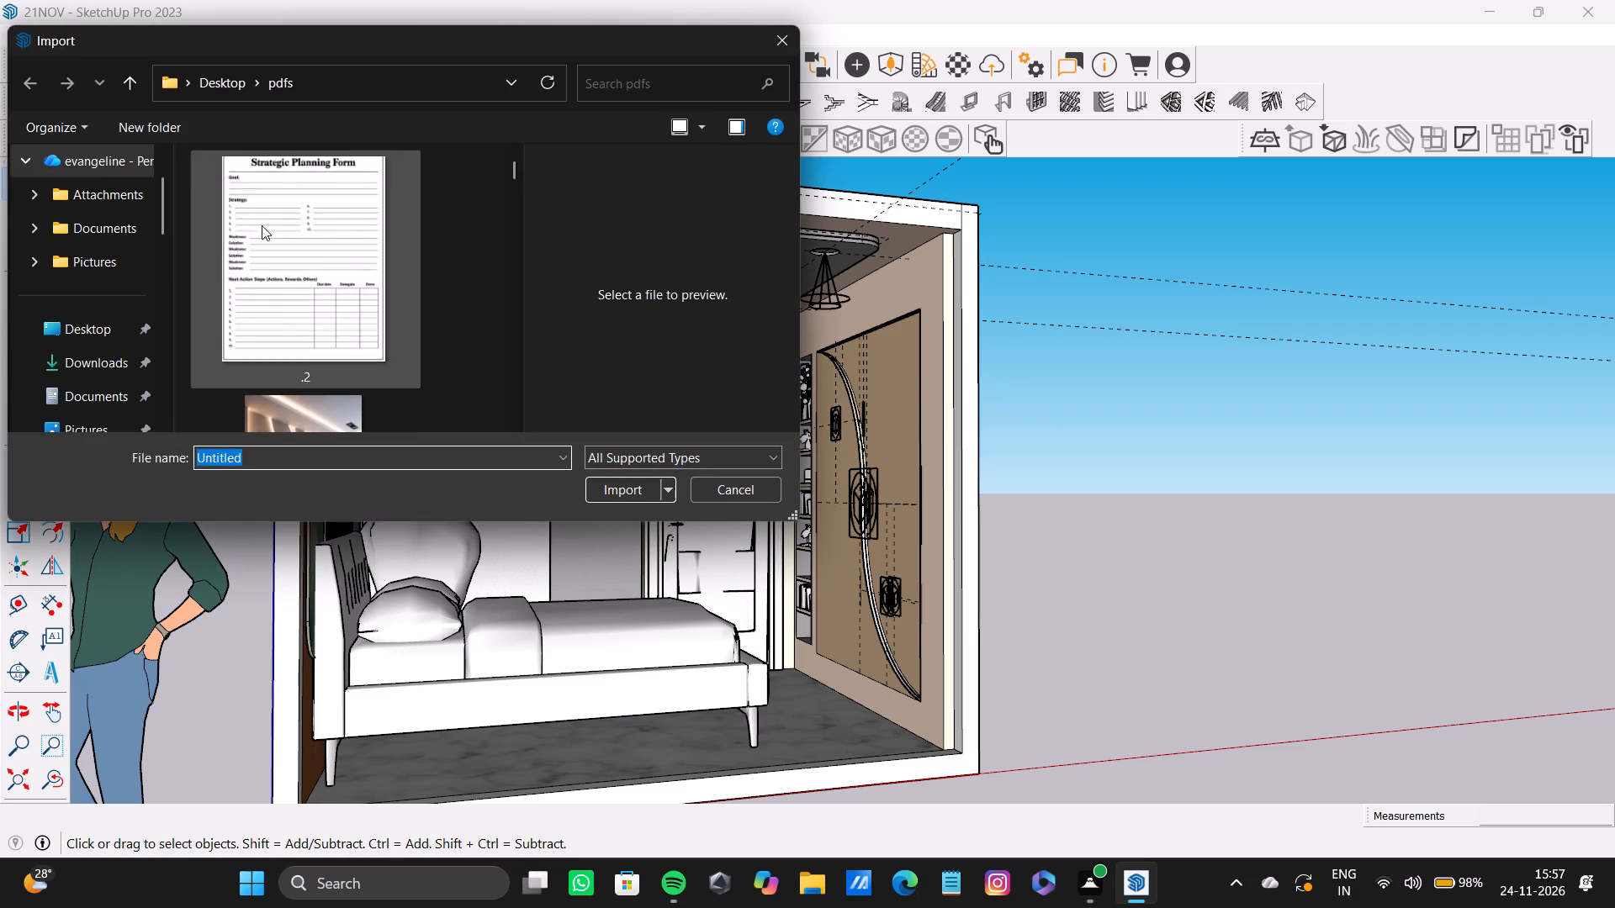
{"action": "scroll", "coordinate": [315, 277], "scroll_direction": "down", "scroll_amount": 5}
{"action": "scroll", "coordinate": [112, 284], "scroll_direction": "down", "scroll_amount": 2}
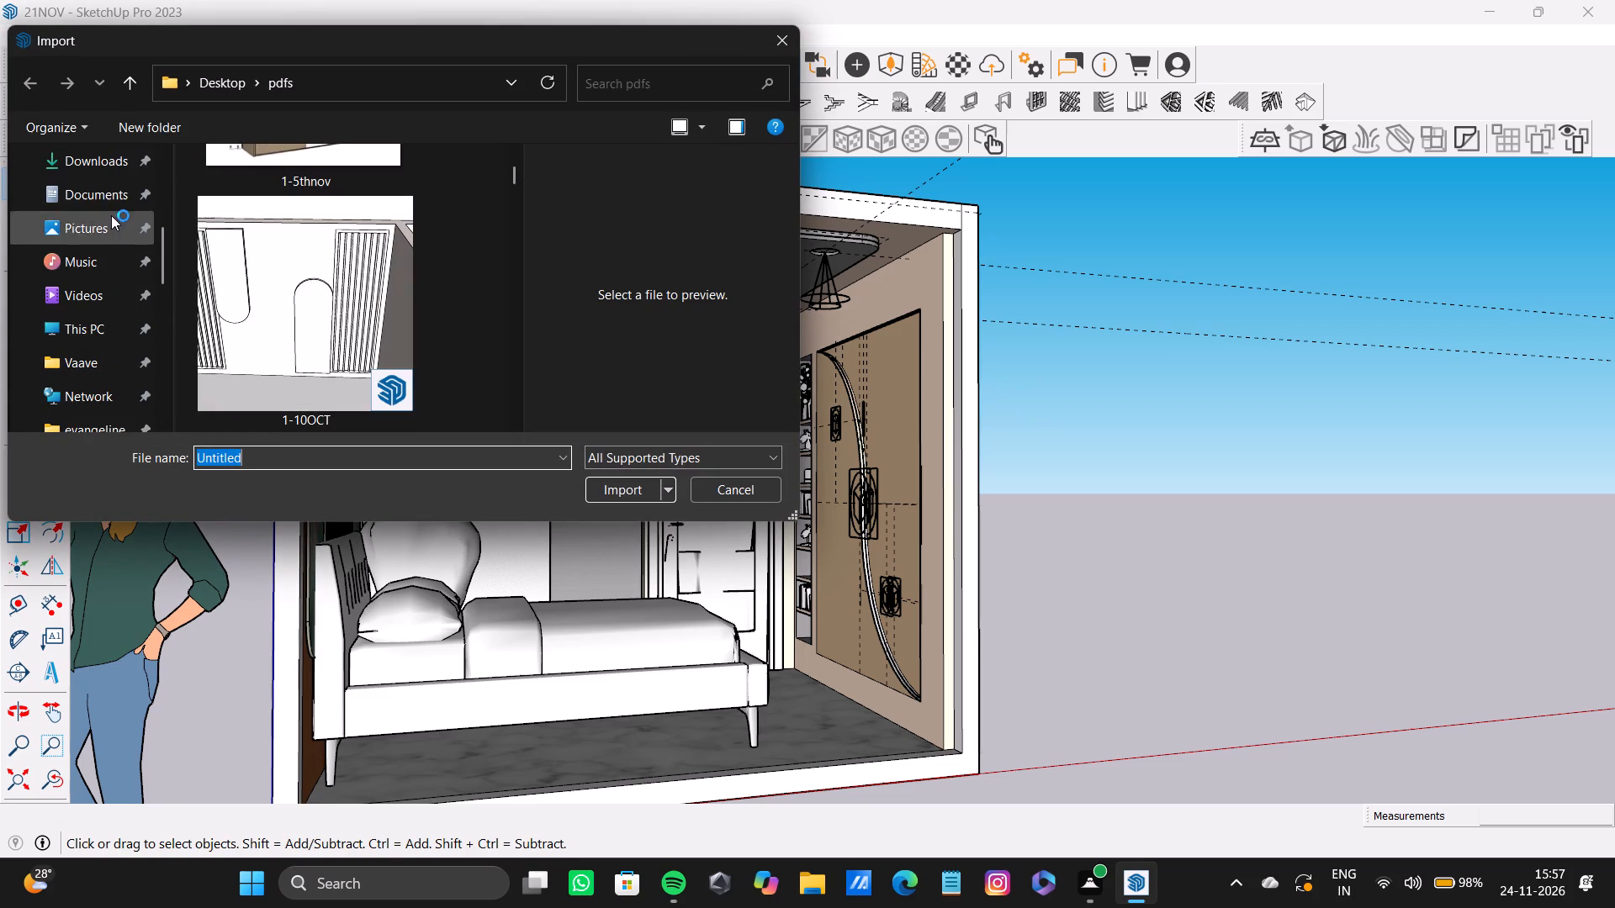
{"action": "left_click", "coordinate": [105, 158]}
{"action": "scroll", "coordinate": [334, 358], "scroll_direction": "down", "scroll_amount": 5}
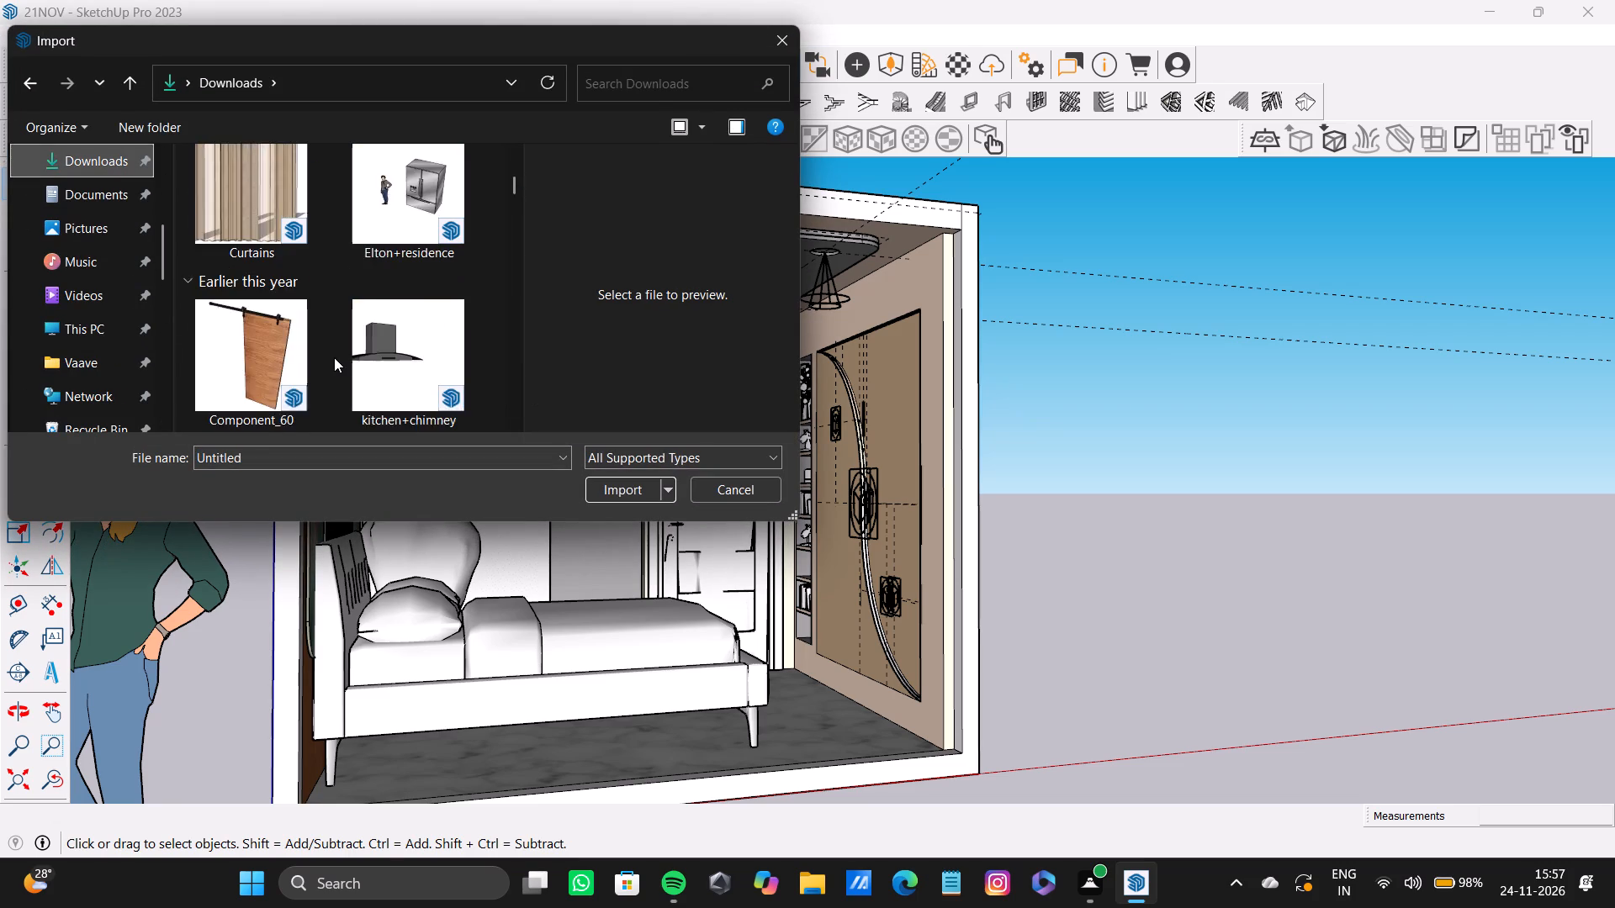
{"action": "scroll", "coordinate": [334, 357], "scroll_direction": "down", "scroll_amount": 5}
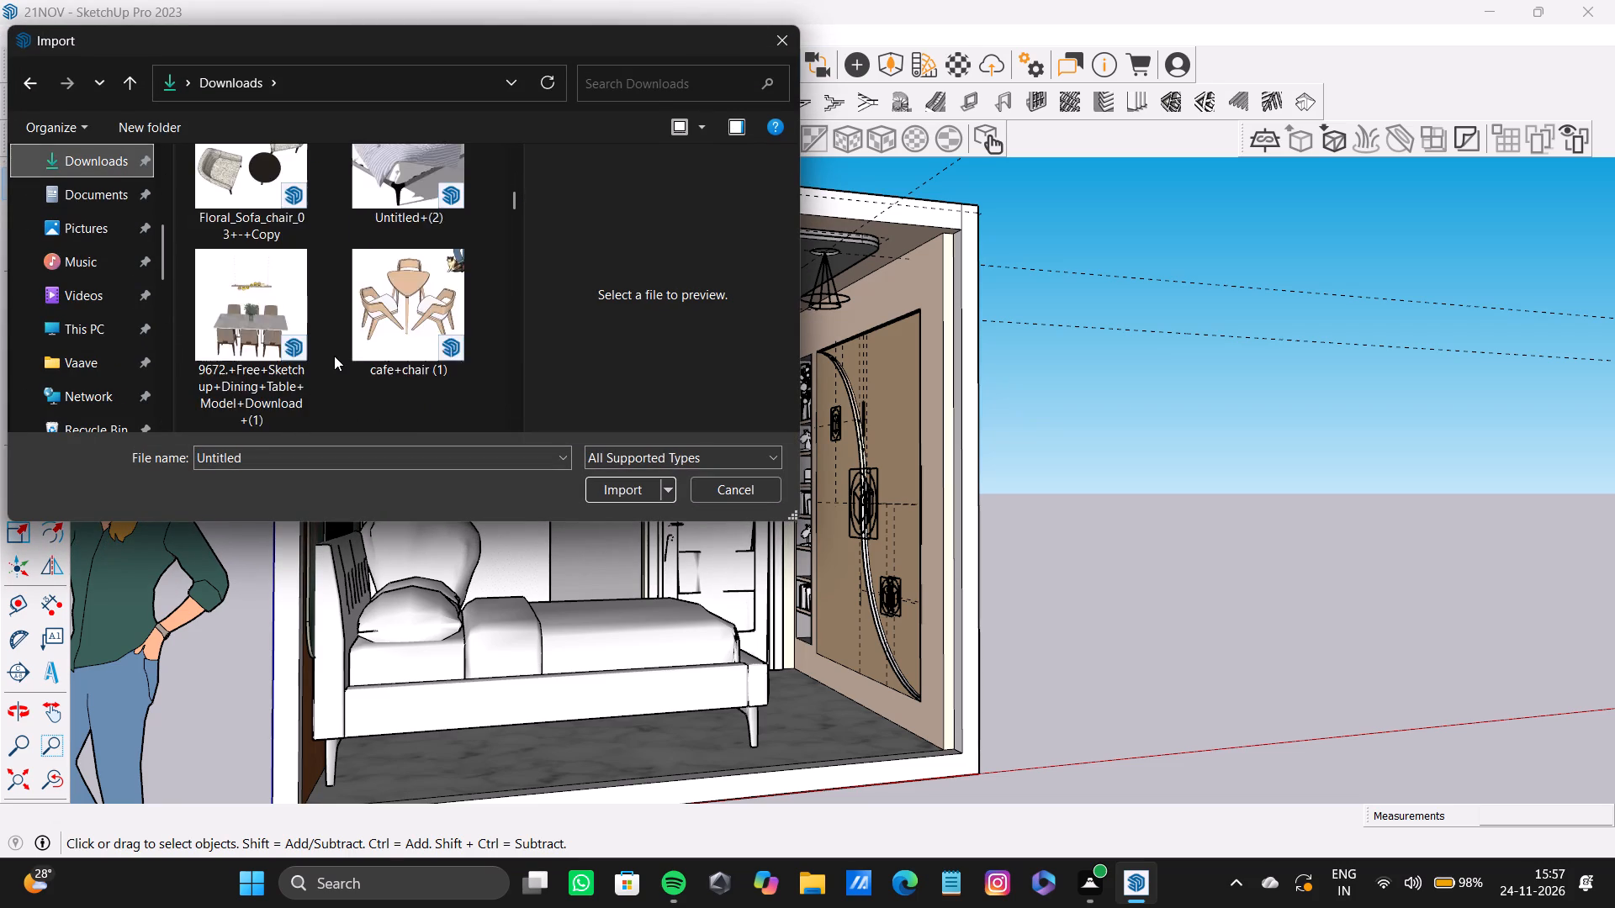
{"action": "scroll", "coordinate": [334, 356], "scroll_direction": "down", "scroll_amount": 5}
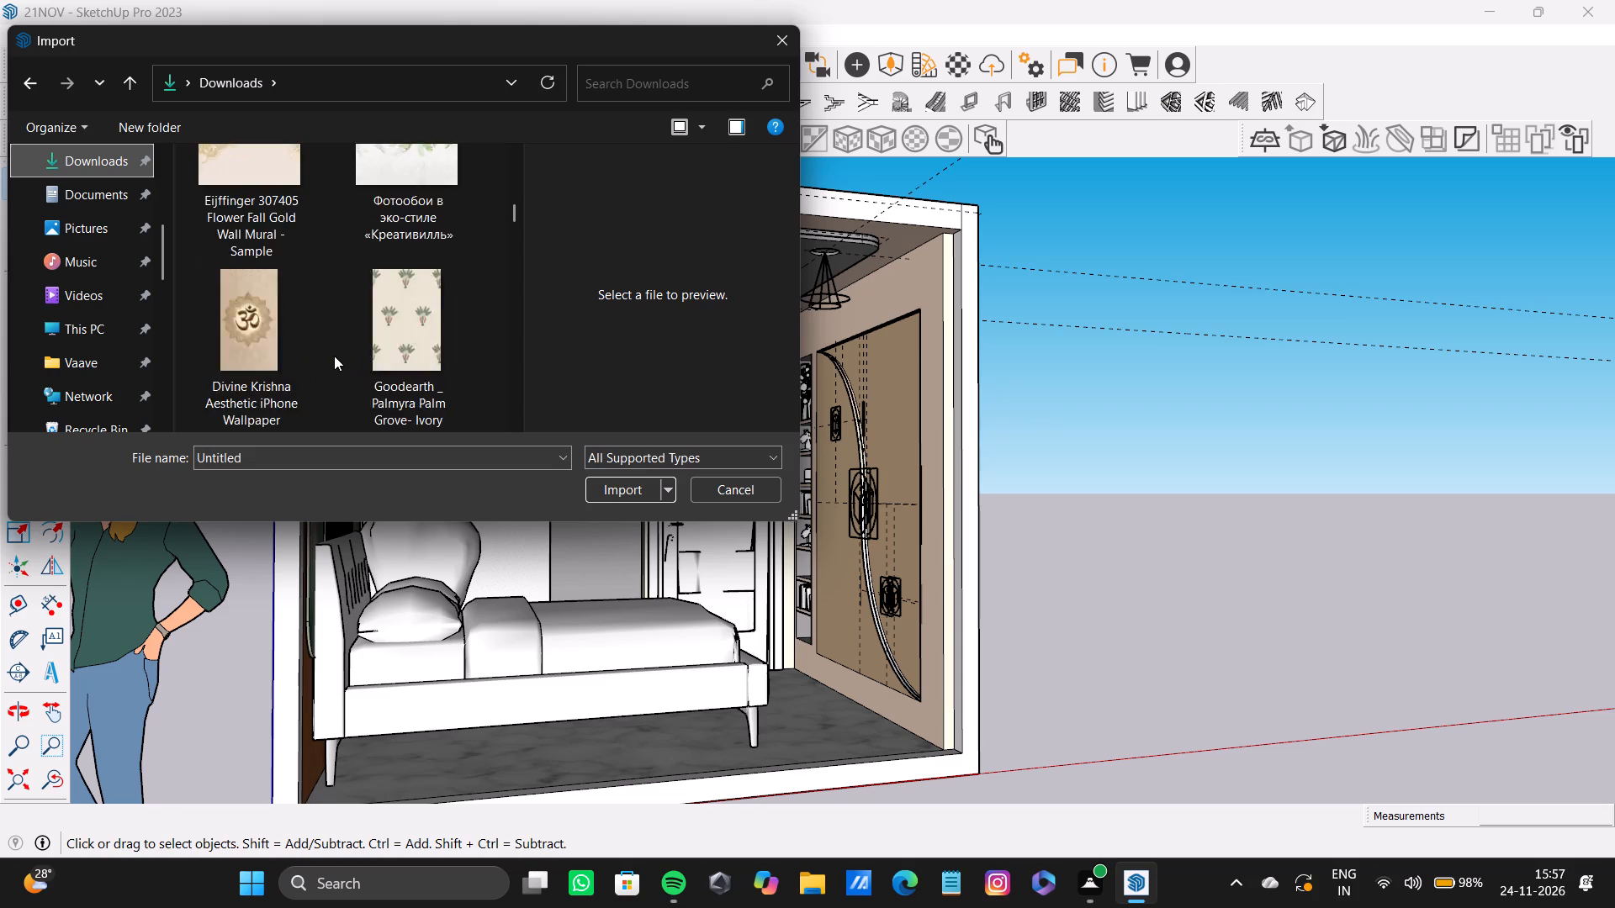
{"action": "scroll", "coordinate": [334, 356], "scroll_direction": "down", "scroll_amount": 4}
{"action": "left_click", "coordinate": [405, 229]}
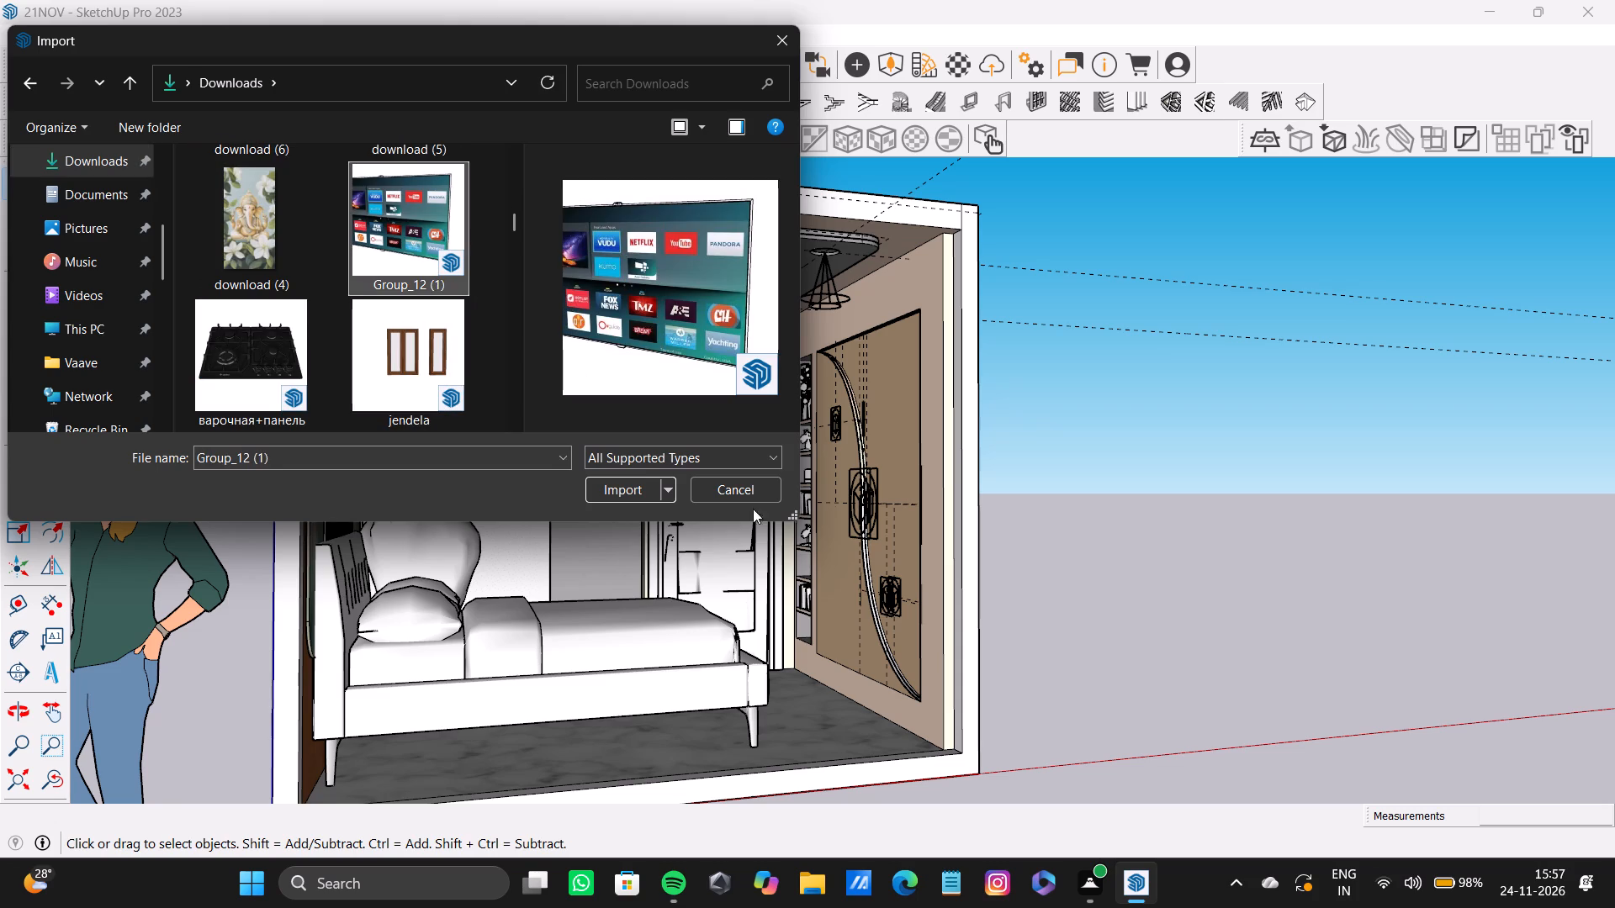
{"action": "left_click", "coordinate": [618, 488]}
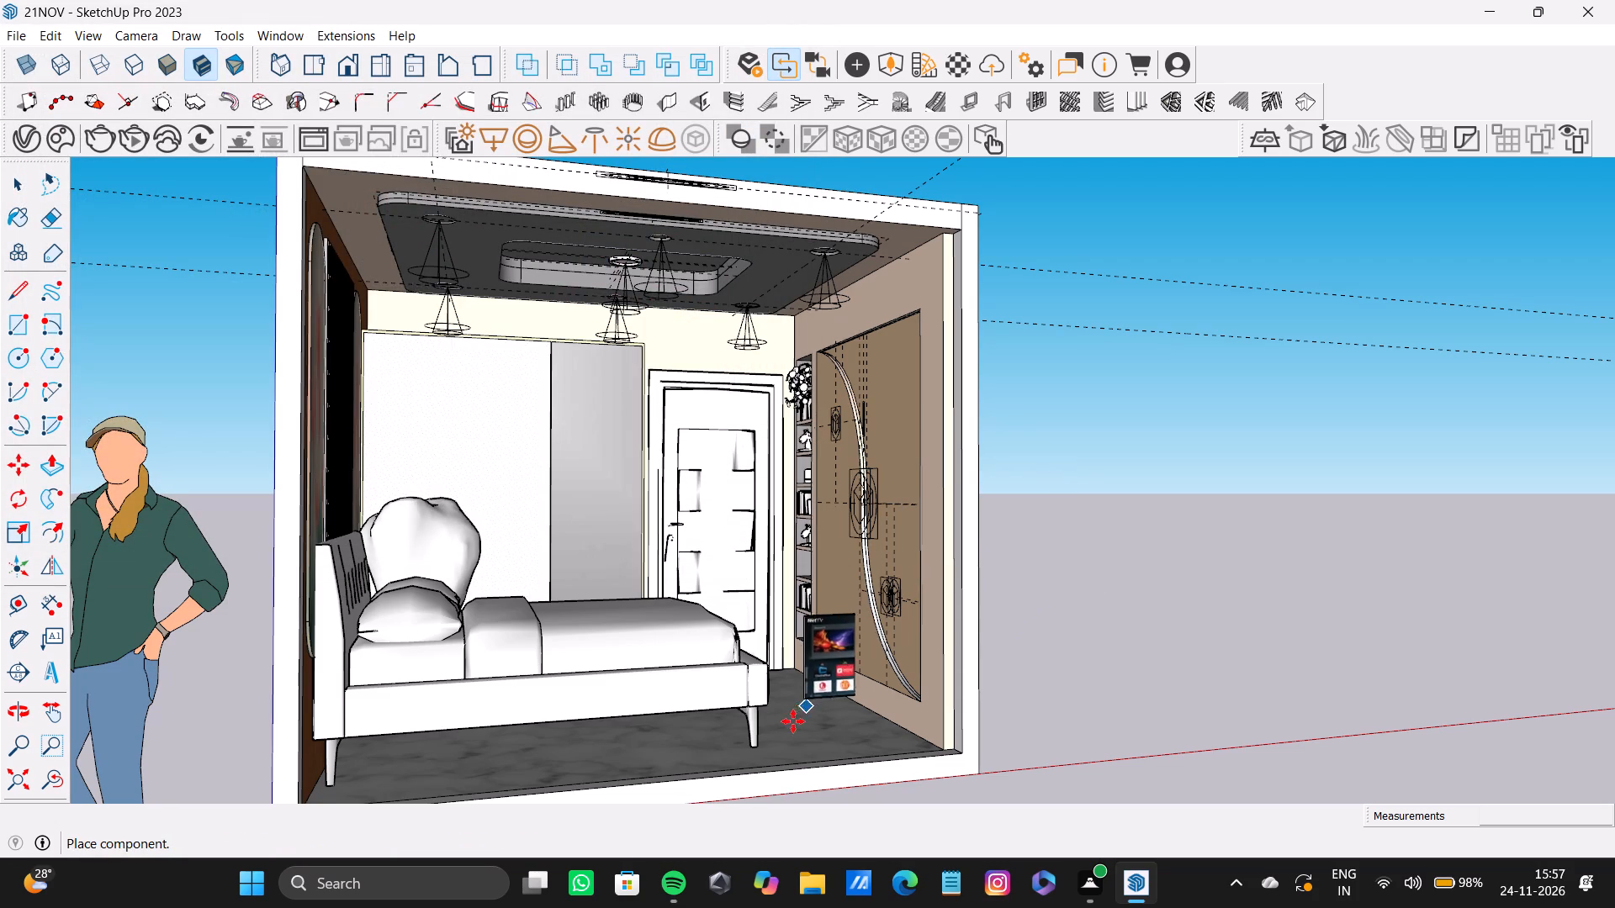
{"action": "left_click", "coordinate": [708, 773]}
{"action": "key", "text": "space"}
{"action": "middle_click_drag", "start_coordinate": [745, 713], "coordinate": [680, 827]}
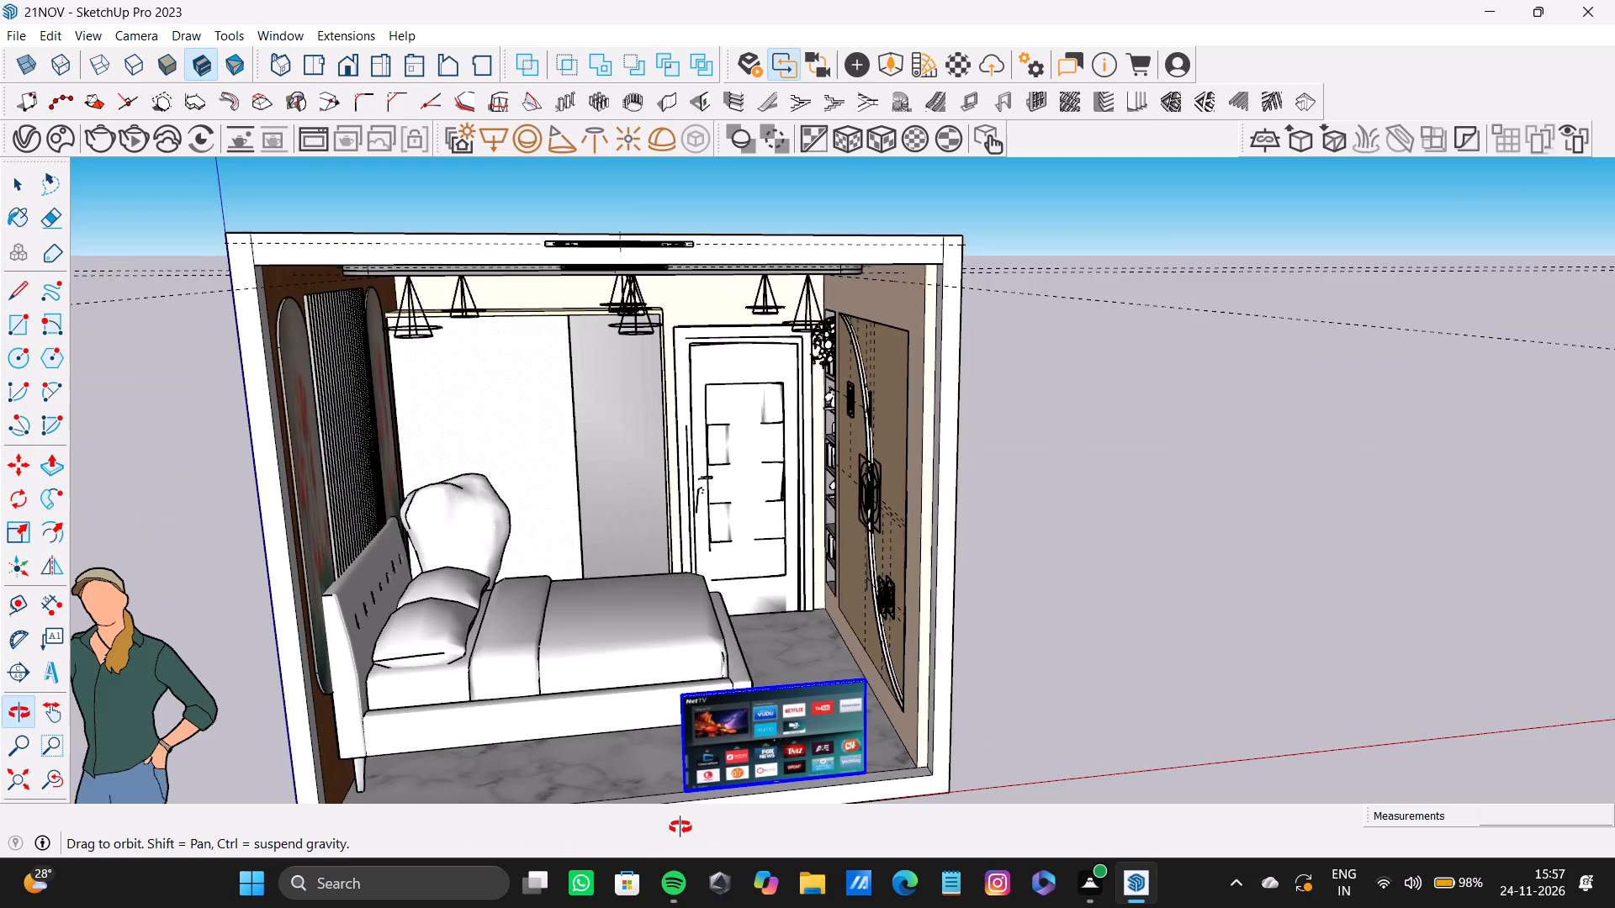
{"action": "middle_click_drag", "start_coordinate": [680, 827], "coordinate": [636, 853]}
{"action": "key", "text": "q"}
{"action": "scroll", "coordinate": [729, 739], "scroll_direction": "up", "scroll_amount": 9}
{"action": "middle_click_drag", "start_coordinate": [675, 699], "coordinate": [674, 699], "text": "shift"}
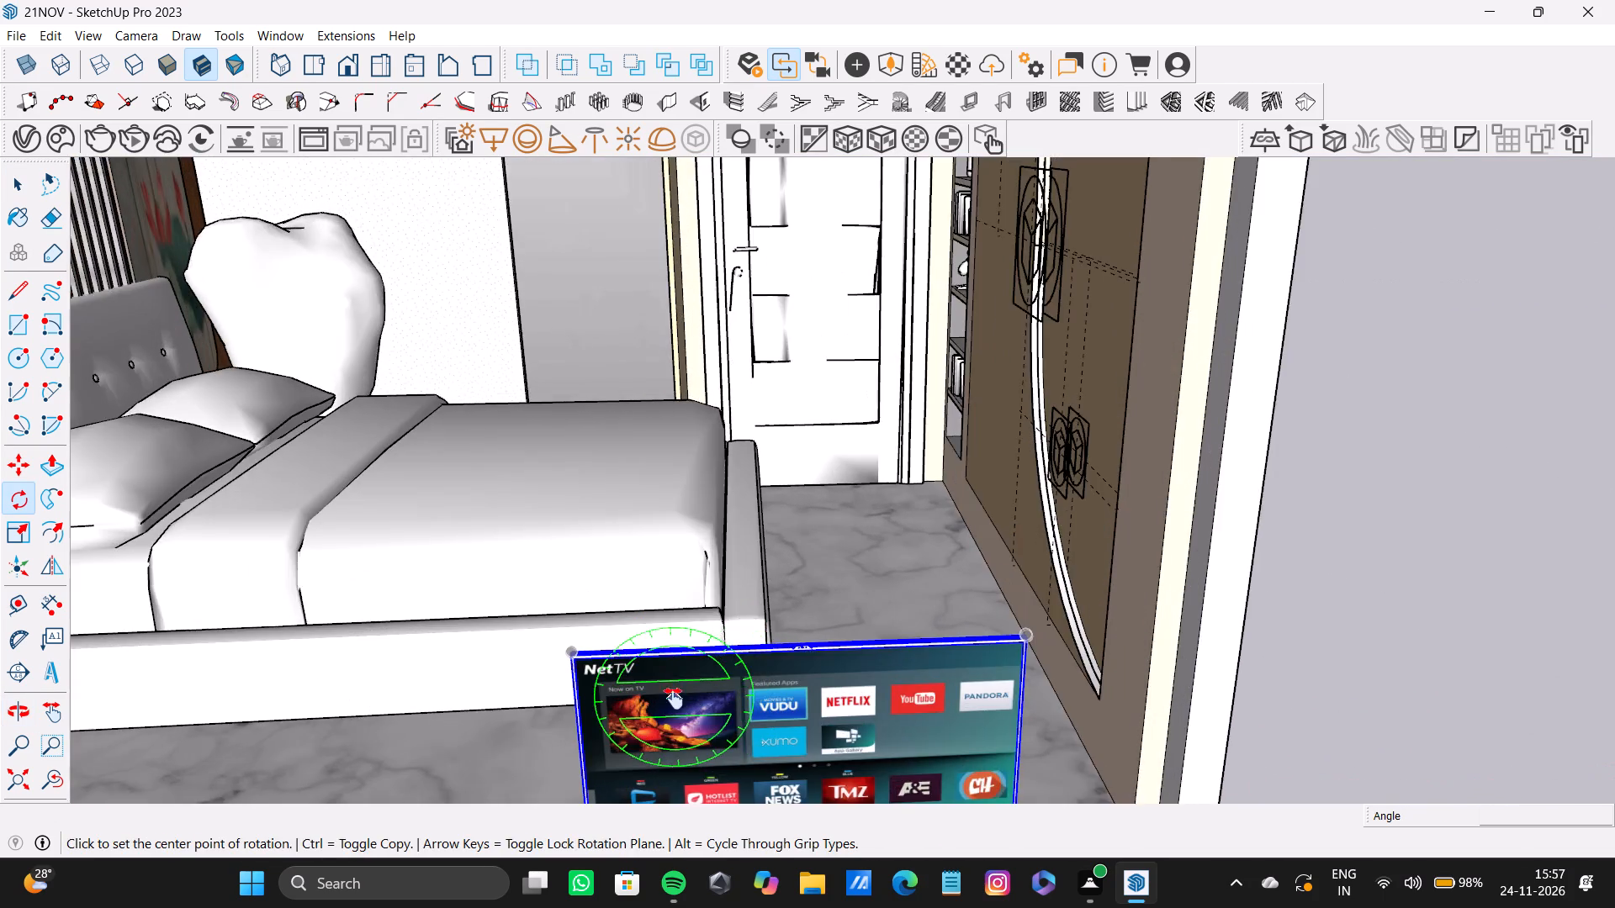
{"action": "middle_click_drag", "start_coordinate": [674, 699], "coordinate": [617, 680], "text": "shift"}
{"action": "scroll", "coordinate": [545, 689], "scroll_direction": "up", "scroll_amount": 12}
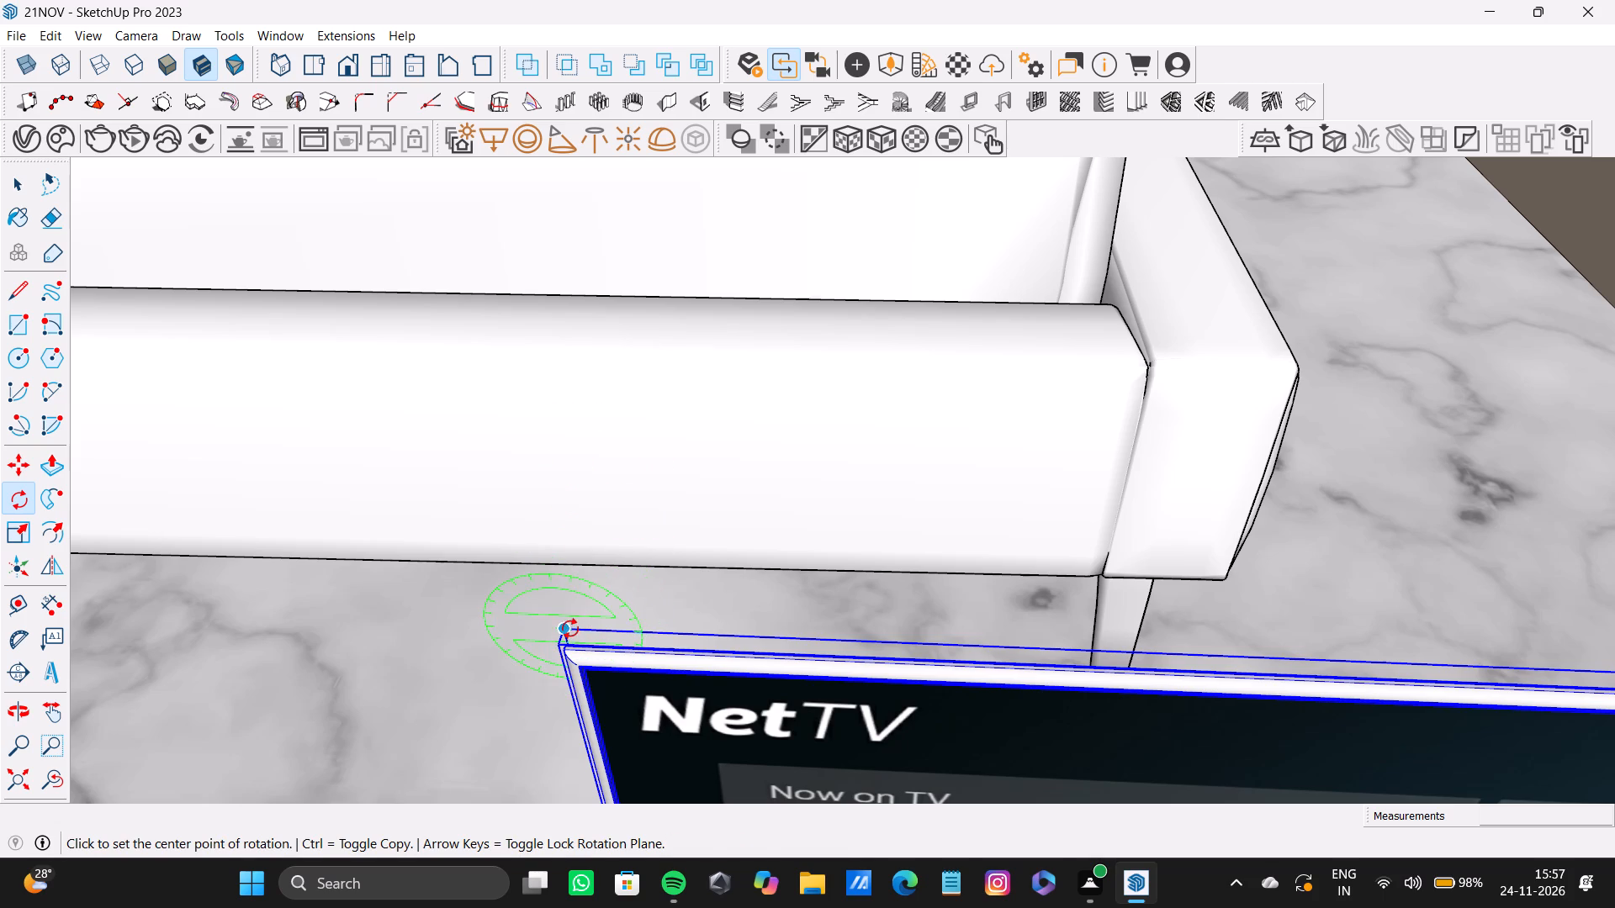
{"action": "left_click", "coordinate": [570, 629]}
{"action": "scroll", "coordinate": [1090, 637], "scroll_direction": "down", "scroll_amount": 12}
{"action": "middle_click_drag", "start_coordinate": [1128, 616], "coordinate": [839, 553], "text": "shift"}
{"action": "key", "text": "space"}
Rotate the imported TV model standing near the foot end of the bed.
{"action": "key", "text": "q"}
{"action": "scroll", "coordinate": [596, 540], "scroll_direction": "up", "scroll_amount": 4}
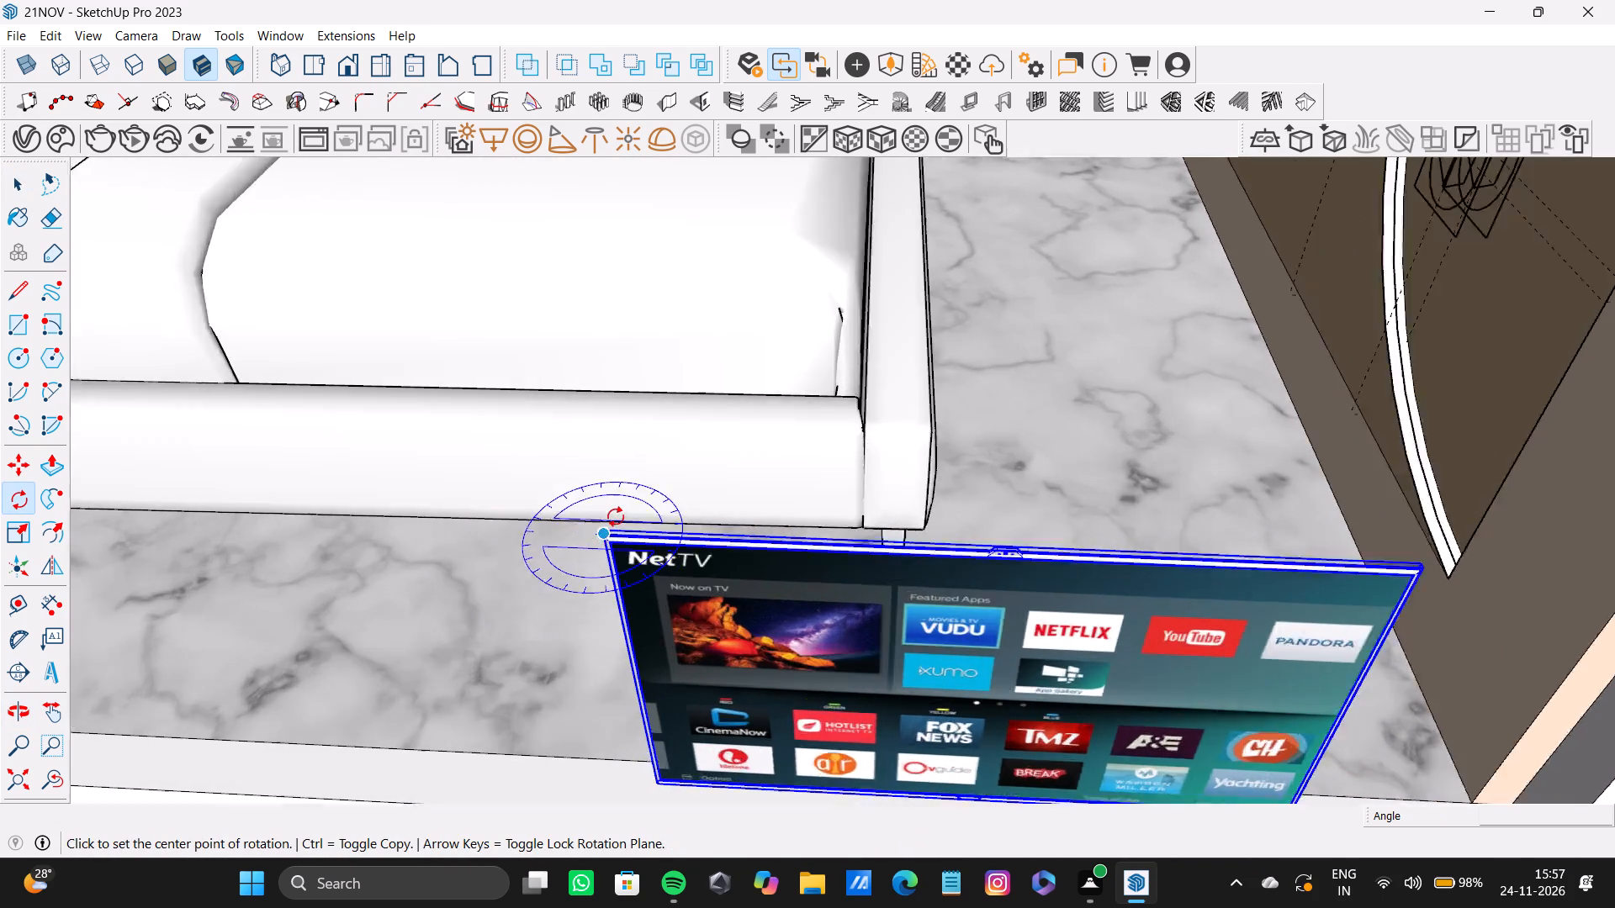
{"action": "scroll", "coordinate": [616, 517], "scroll_direction": "up", "scroll_amount": 5}
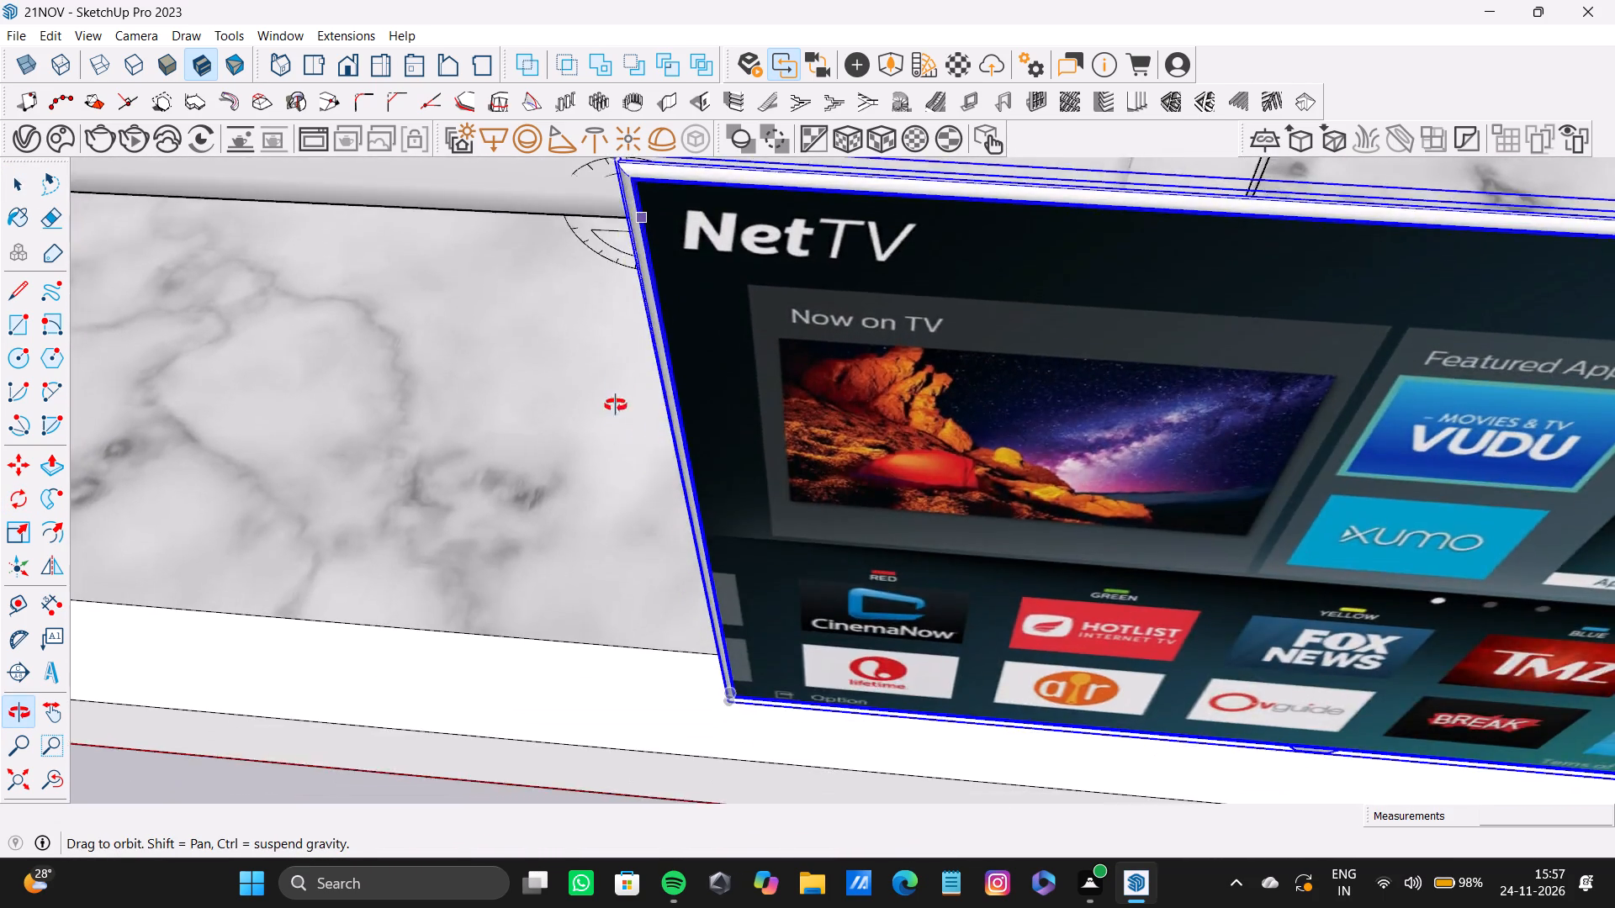
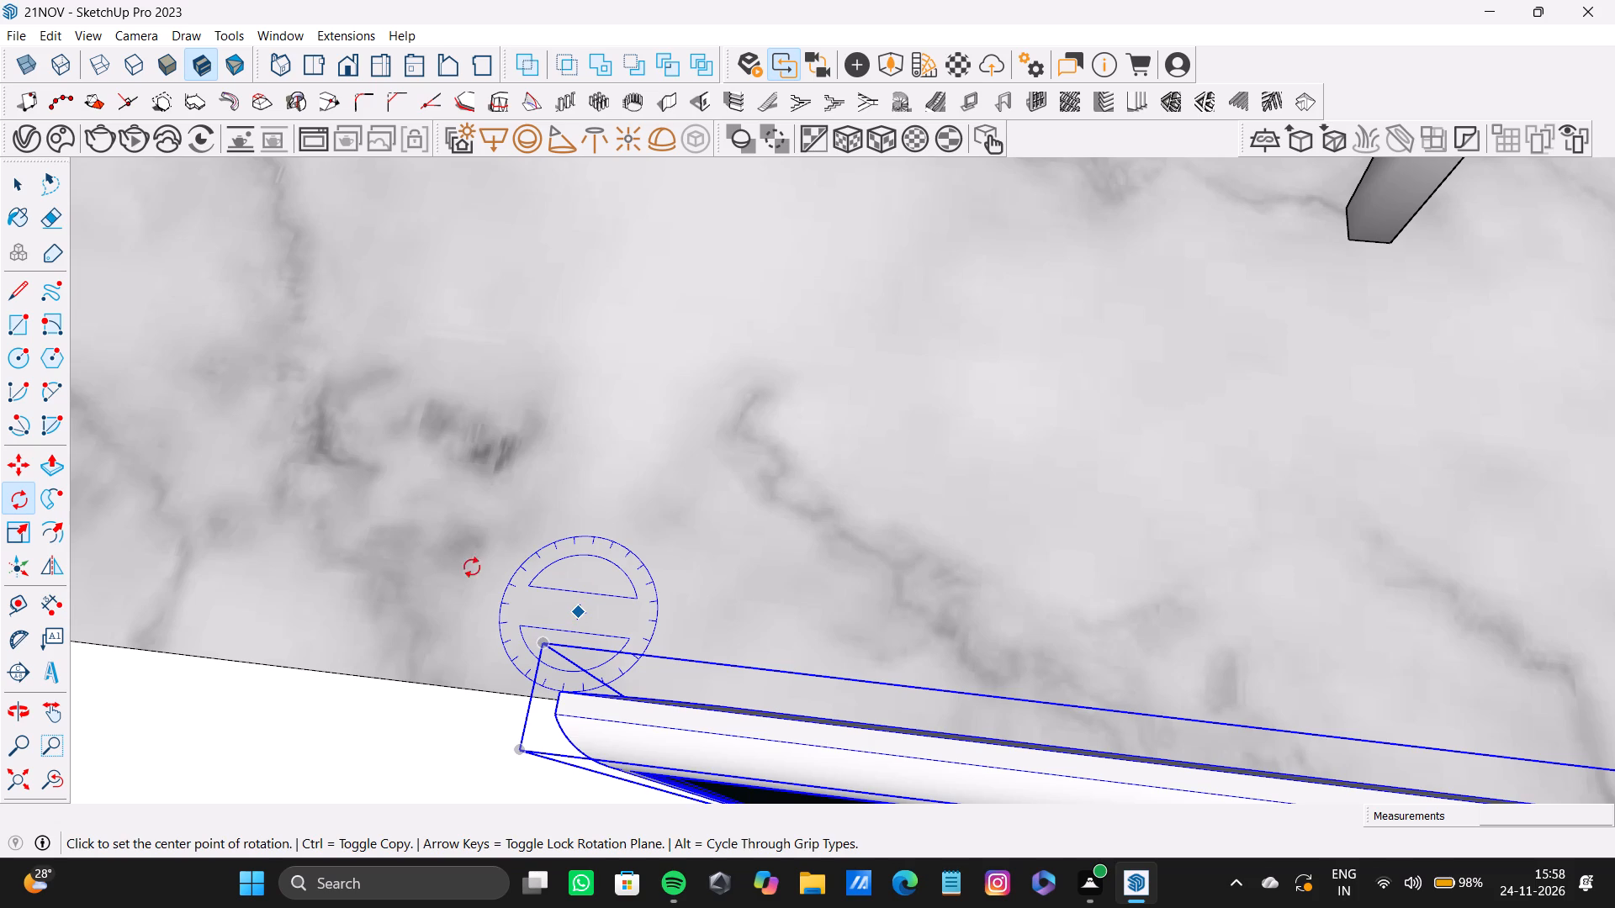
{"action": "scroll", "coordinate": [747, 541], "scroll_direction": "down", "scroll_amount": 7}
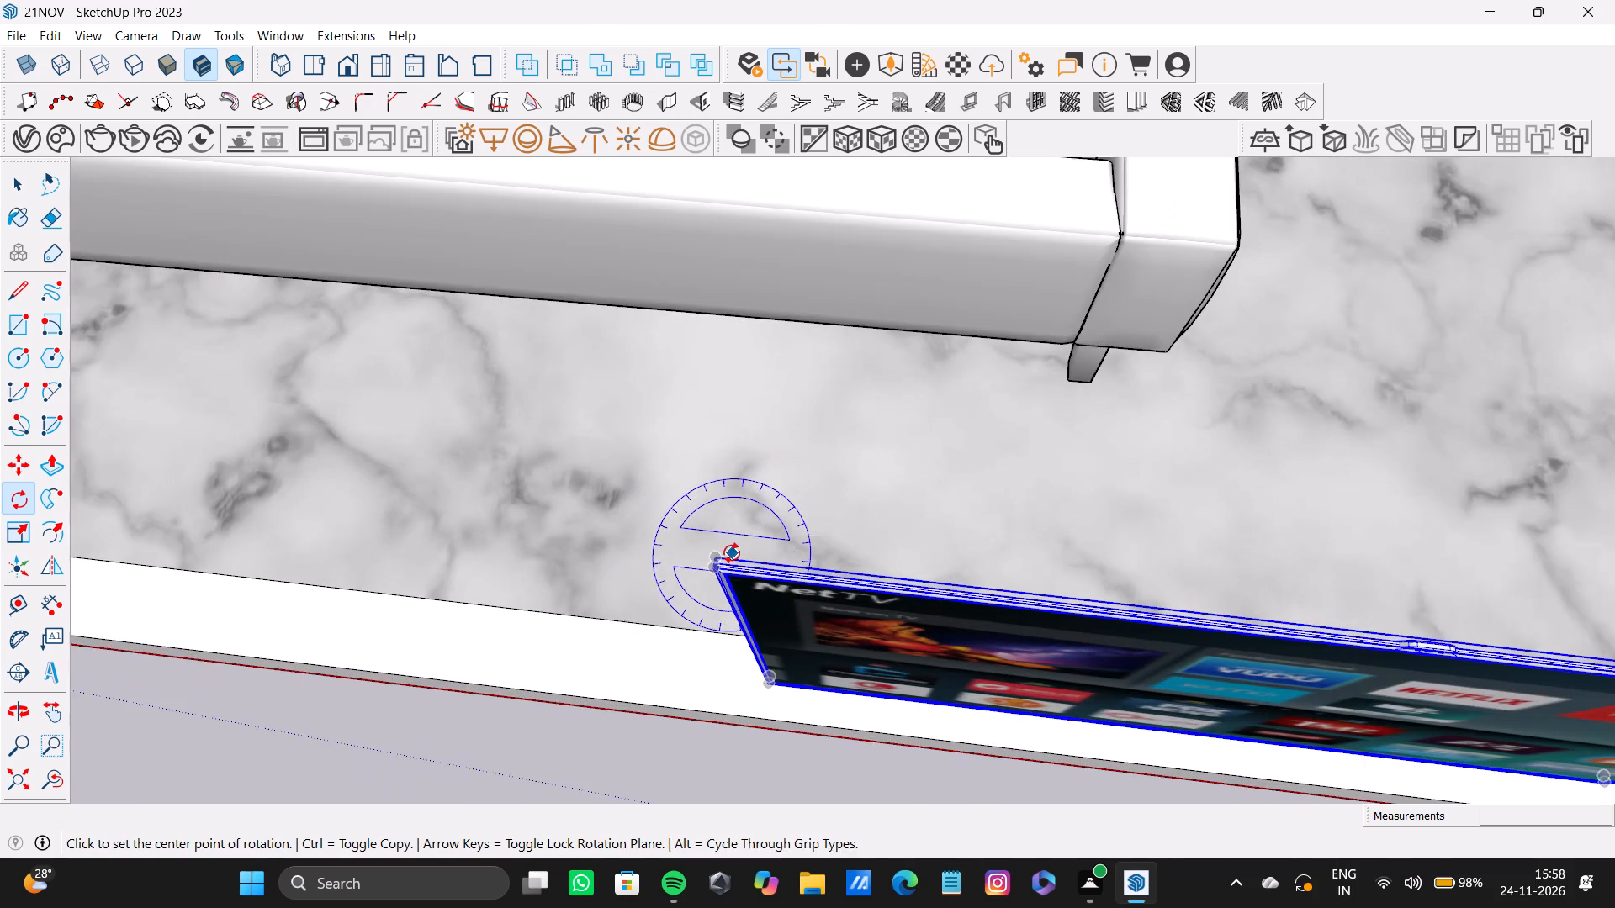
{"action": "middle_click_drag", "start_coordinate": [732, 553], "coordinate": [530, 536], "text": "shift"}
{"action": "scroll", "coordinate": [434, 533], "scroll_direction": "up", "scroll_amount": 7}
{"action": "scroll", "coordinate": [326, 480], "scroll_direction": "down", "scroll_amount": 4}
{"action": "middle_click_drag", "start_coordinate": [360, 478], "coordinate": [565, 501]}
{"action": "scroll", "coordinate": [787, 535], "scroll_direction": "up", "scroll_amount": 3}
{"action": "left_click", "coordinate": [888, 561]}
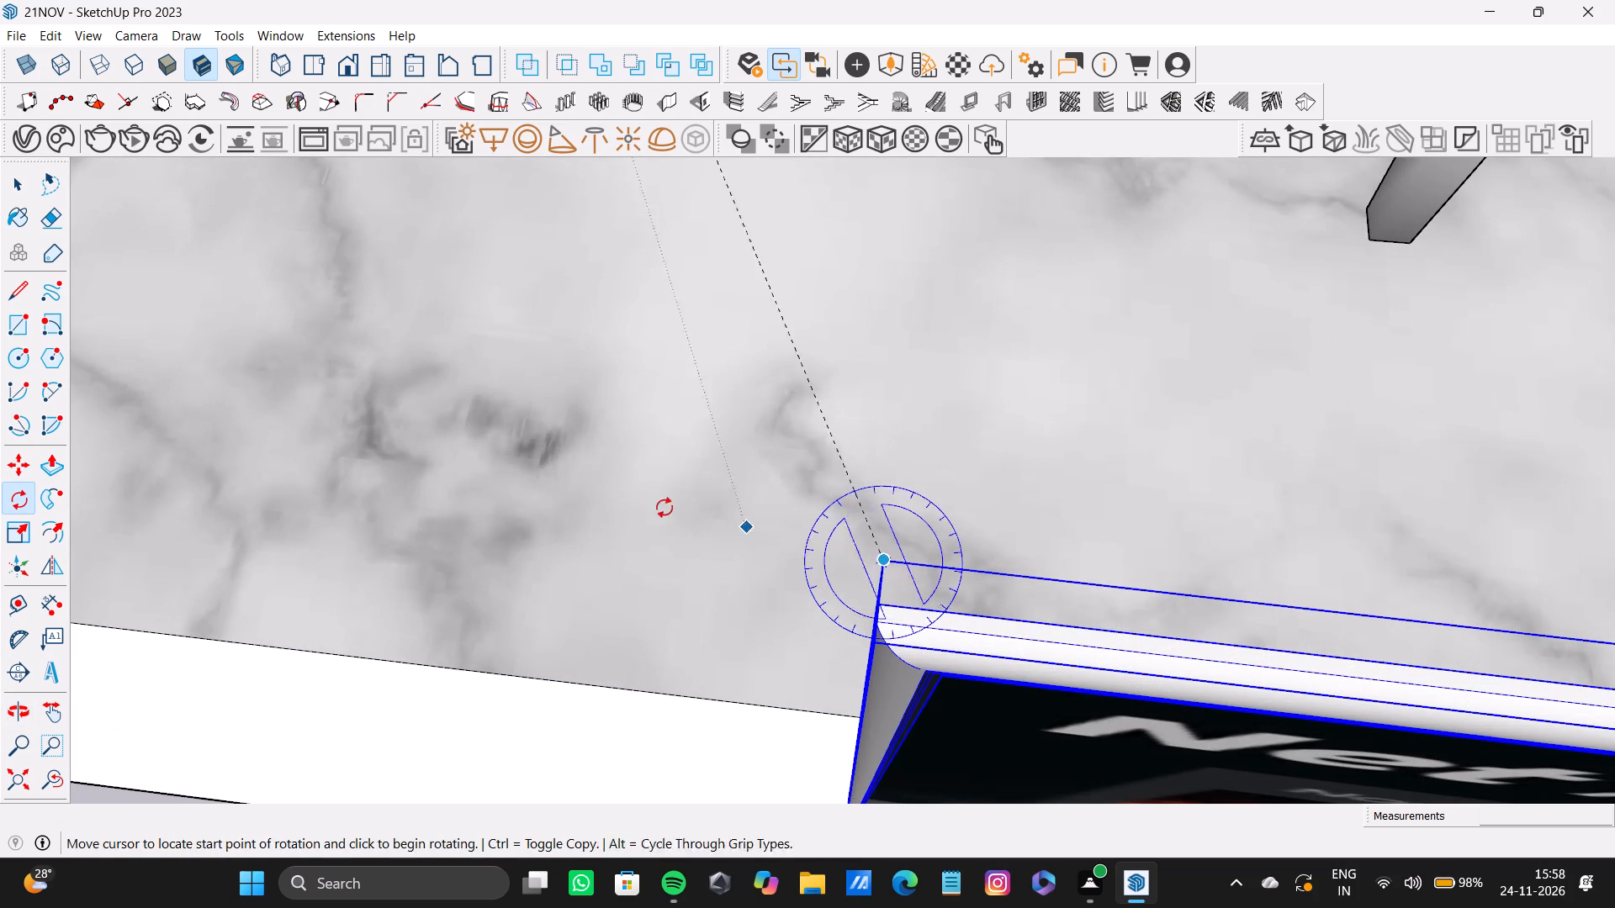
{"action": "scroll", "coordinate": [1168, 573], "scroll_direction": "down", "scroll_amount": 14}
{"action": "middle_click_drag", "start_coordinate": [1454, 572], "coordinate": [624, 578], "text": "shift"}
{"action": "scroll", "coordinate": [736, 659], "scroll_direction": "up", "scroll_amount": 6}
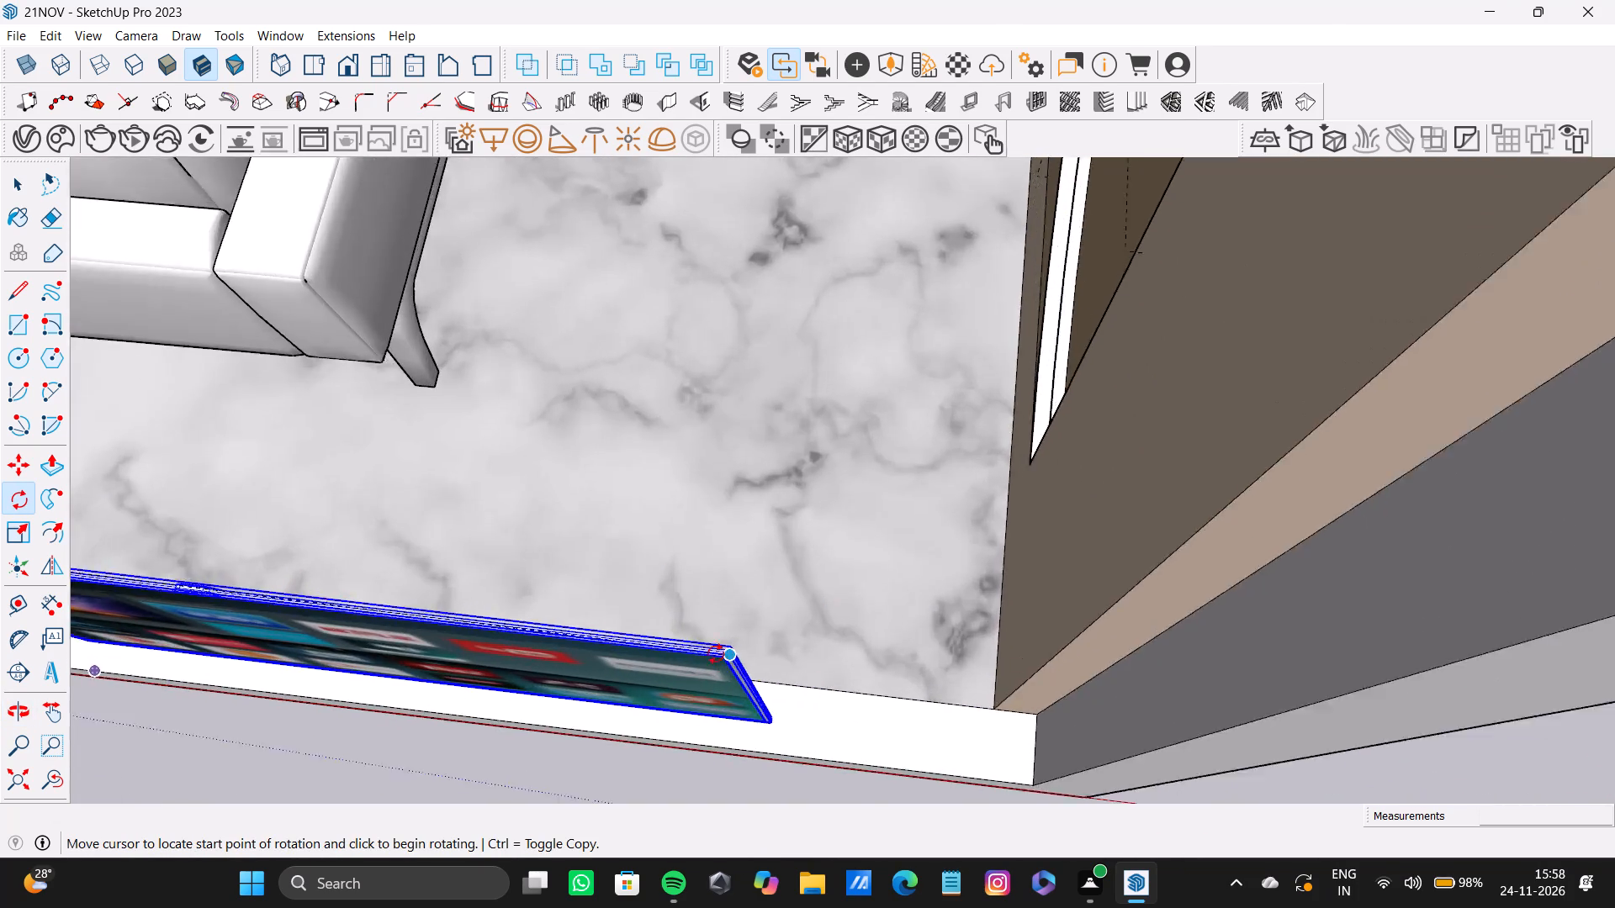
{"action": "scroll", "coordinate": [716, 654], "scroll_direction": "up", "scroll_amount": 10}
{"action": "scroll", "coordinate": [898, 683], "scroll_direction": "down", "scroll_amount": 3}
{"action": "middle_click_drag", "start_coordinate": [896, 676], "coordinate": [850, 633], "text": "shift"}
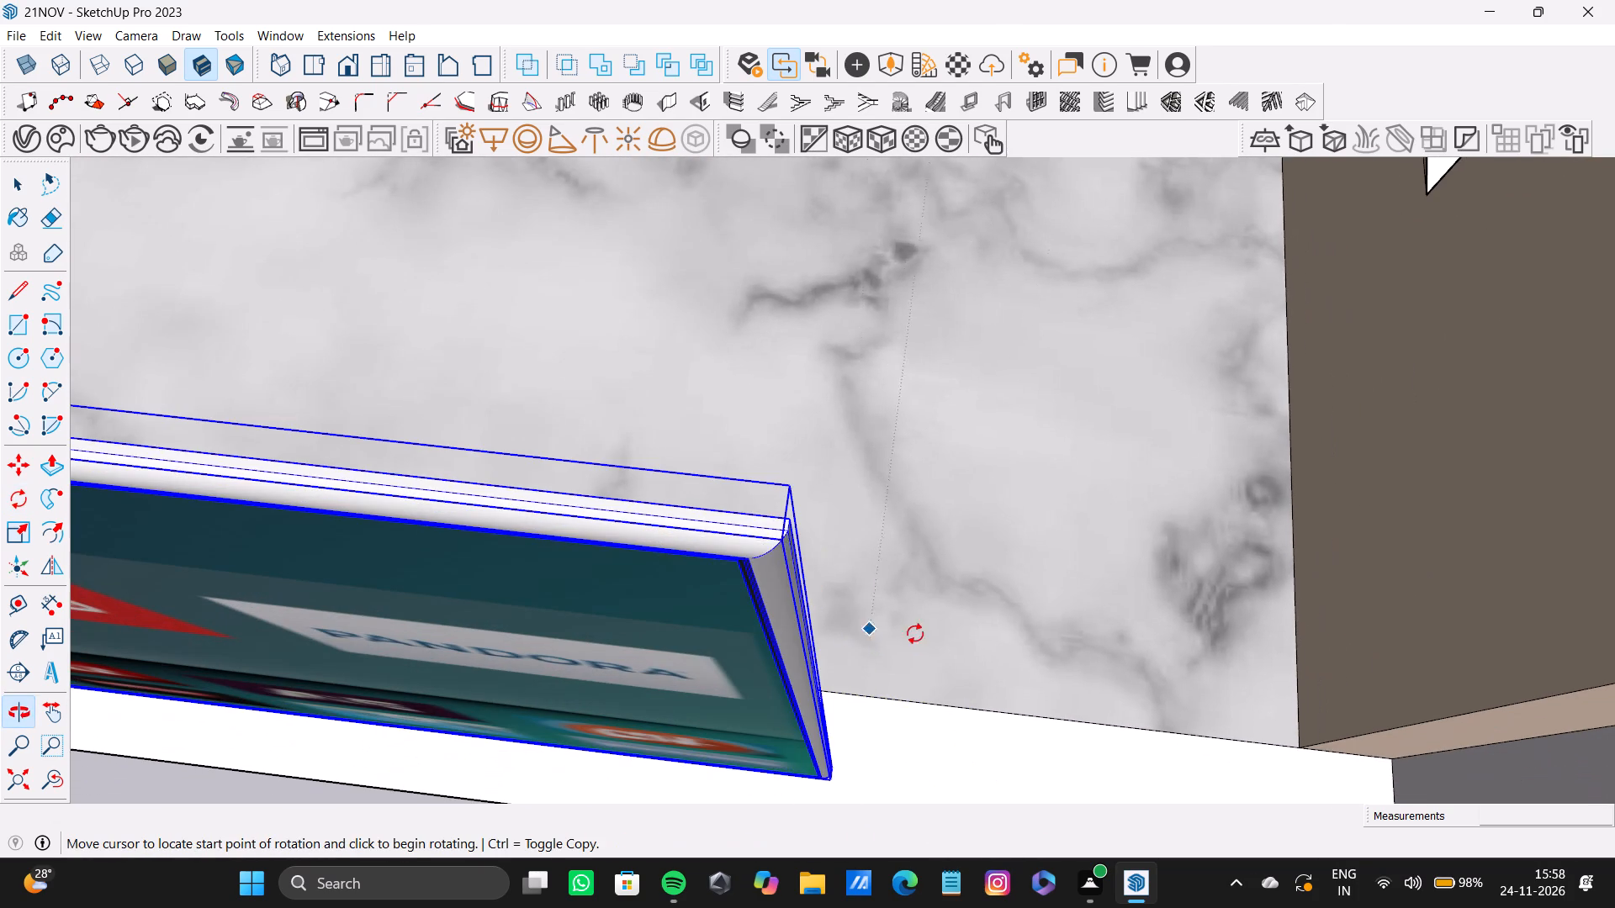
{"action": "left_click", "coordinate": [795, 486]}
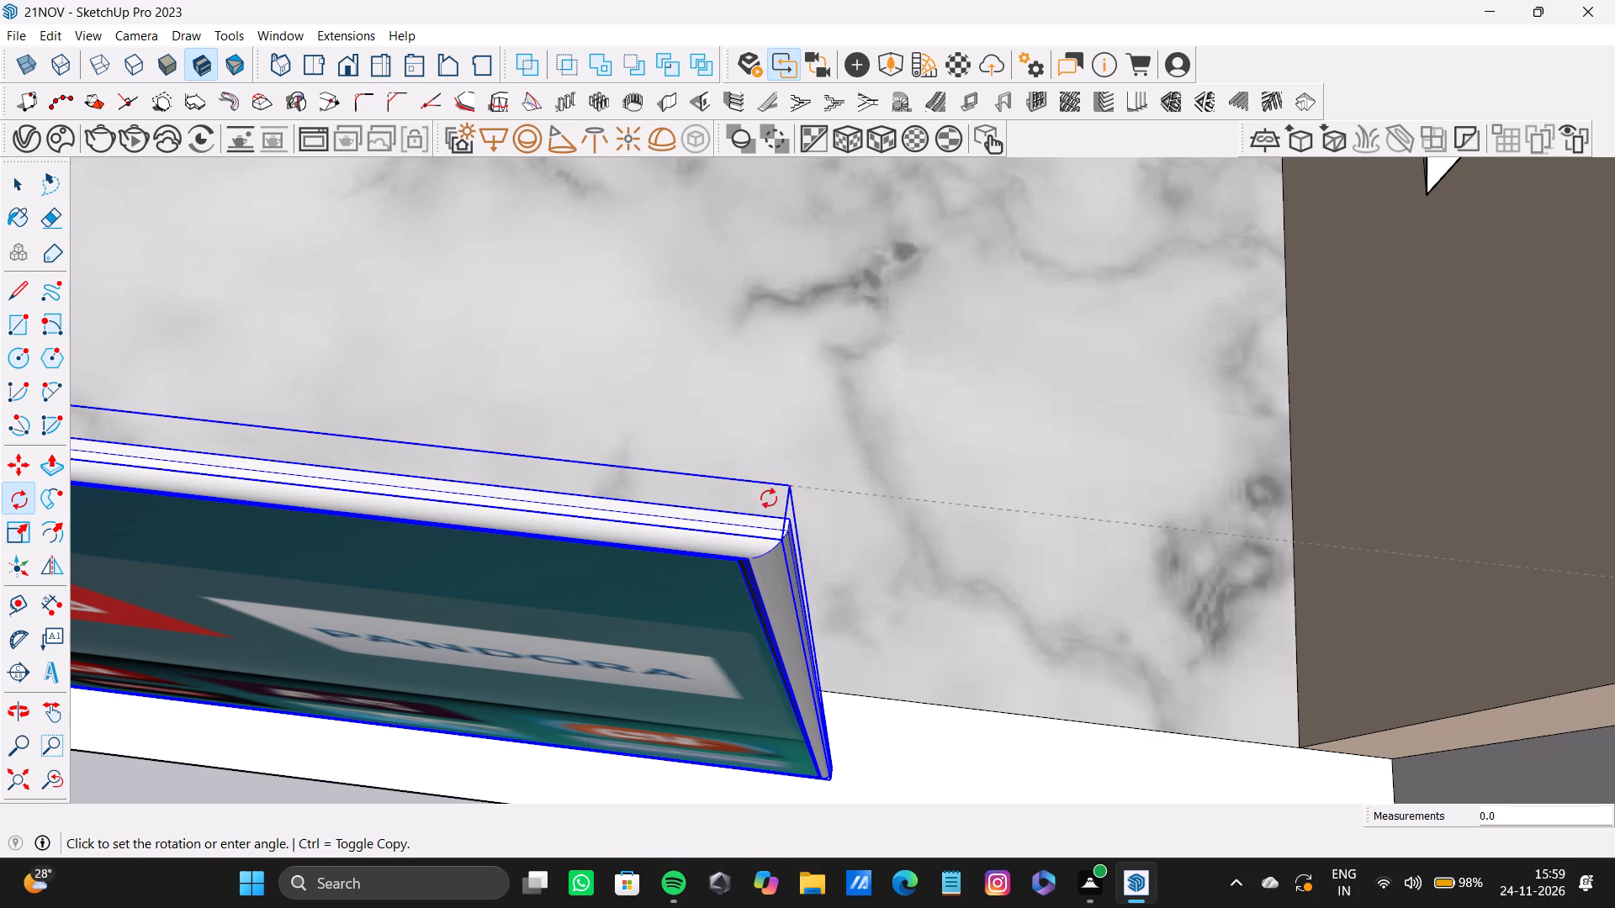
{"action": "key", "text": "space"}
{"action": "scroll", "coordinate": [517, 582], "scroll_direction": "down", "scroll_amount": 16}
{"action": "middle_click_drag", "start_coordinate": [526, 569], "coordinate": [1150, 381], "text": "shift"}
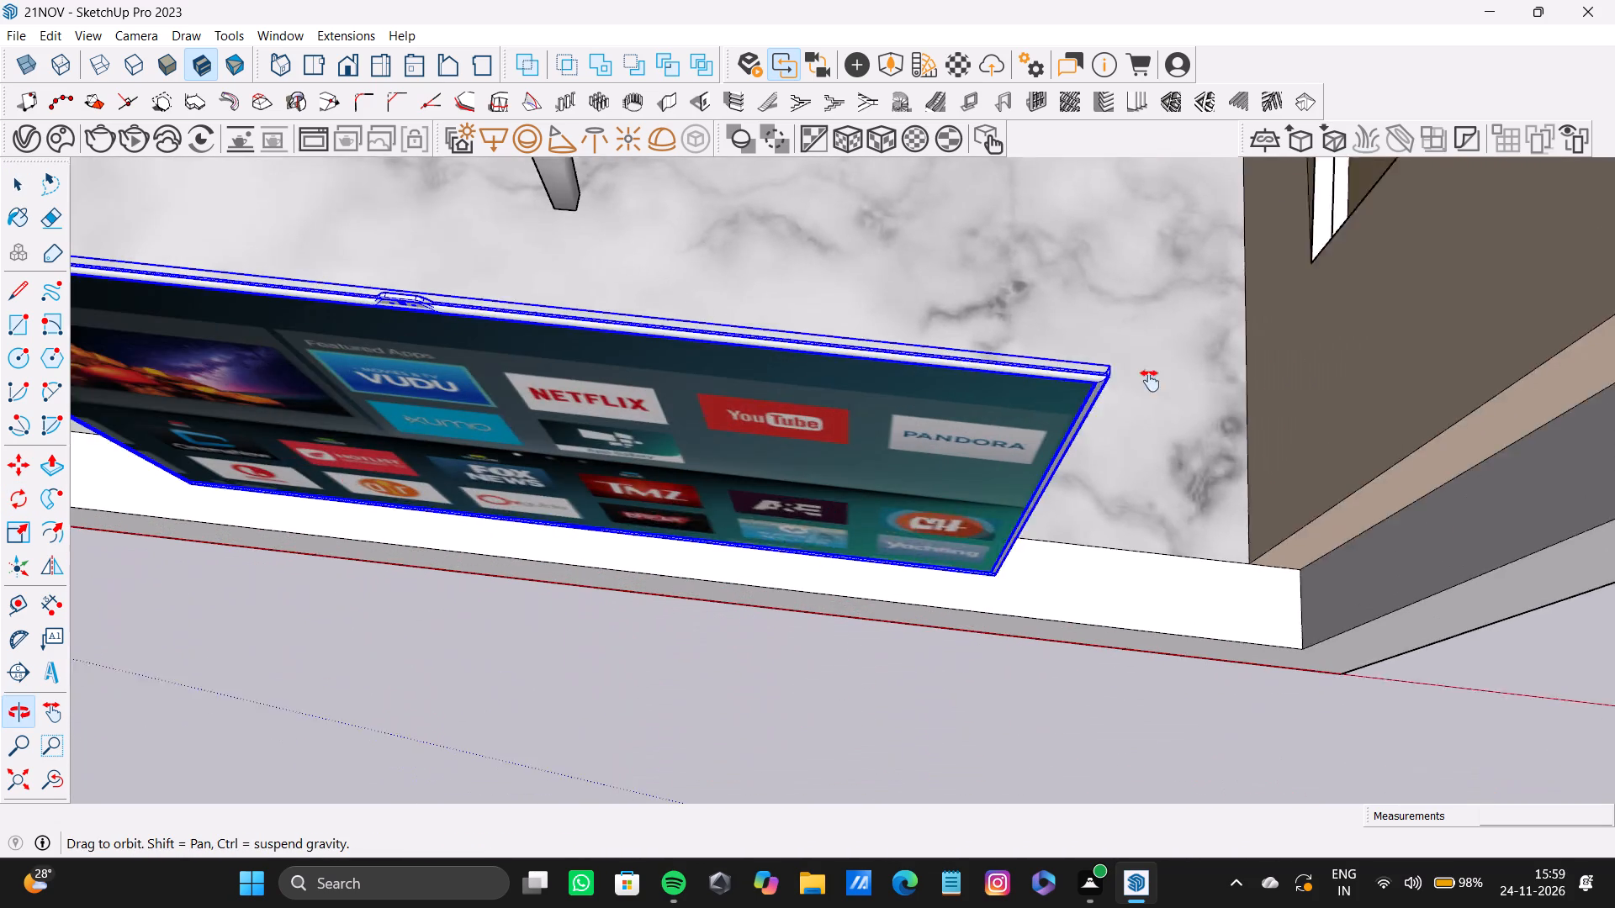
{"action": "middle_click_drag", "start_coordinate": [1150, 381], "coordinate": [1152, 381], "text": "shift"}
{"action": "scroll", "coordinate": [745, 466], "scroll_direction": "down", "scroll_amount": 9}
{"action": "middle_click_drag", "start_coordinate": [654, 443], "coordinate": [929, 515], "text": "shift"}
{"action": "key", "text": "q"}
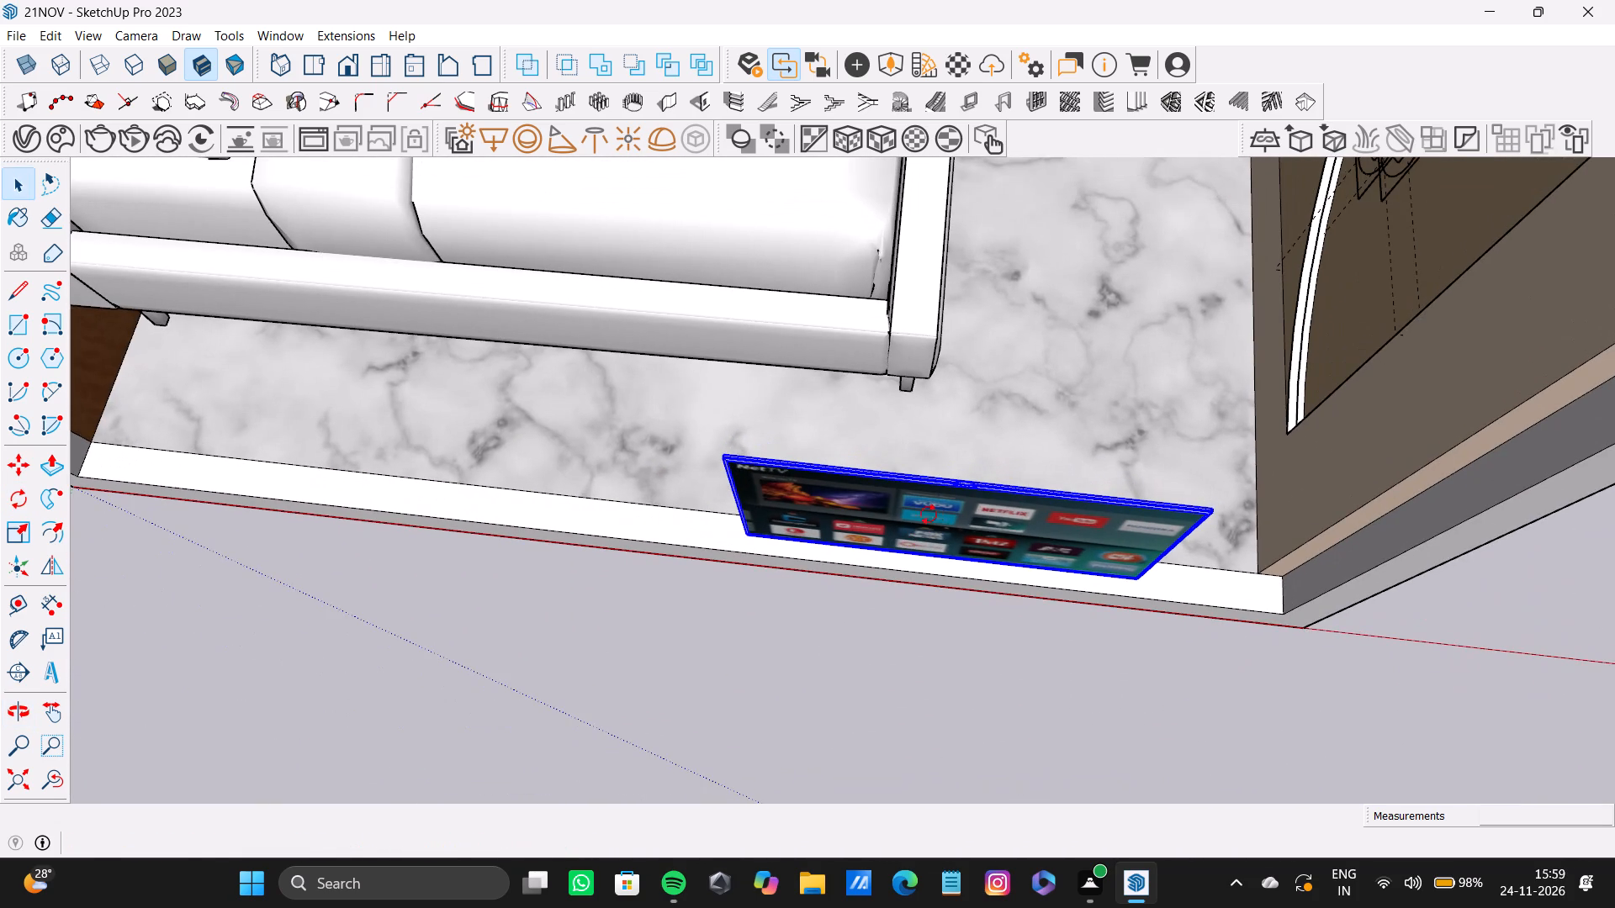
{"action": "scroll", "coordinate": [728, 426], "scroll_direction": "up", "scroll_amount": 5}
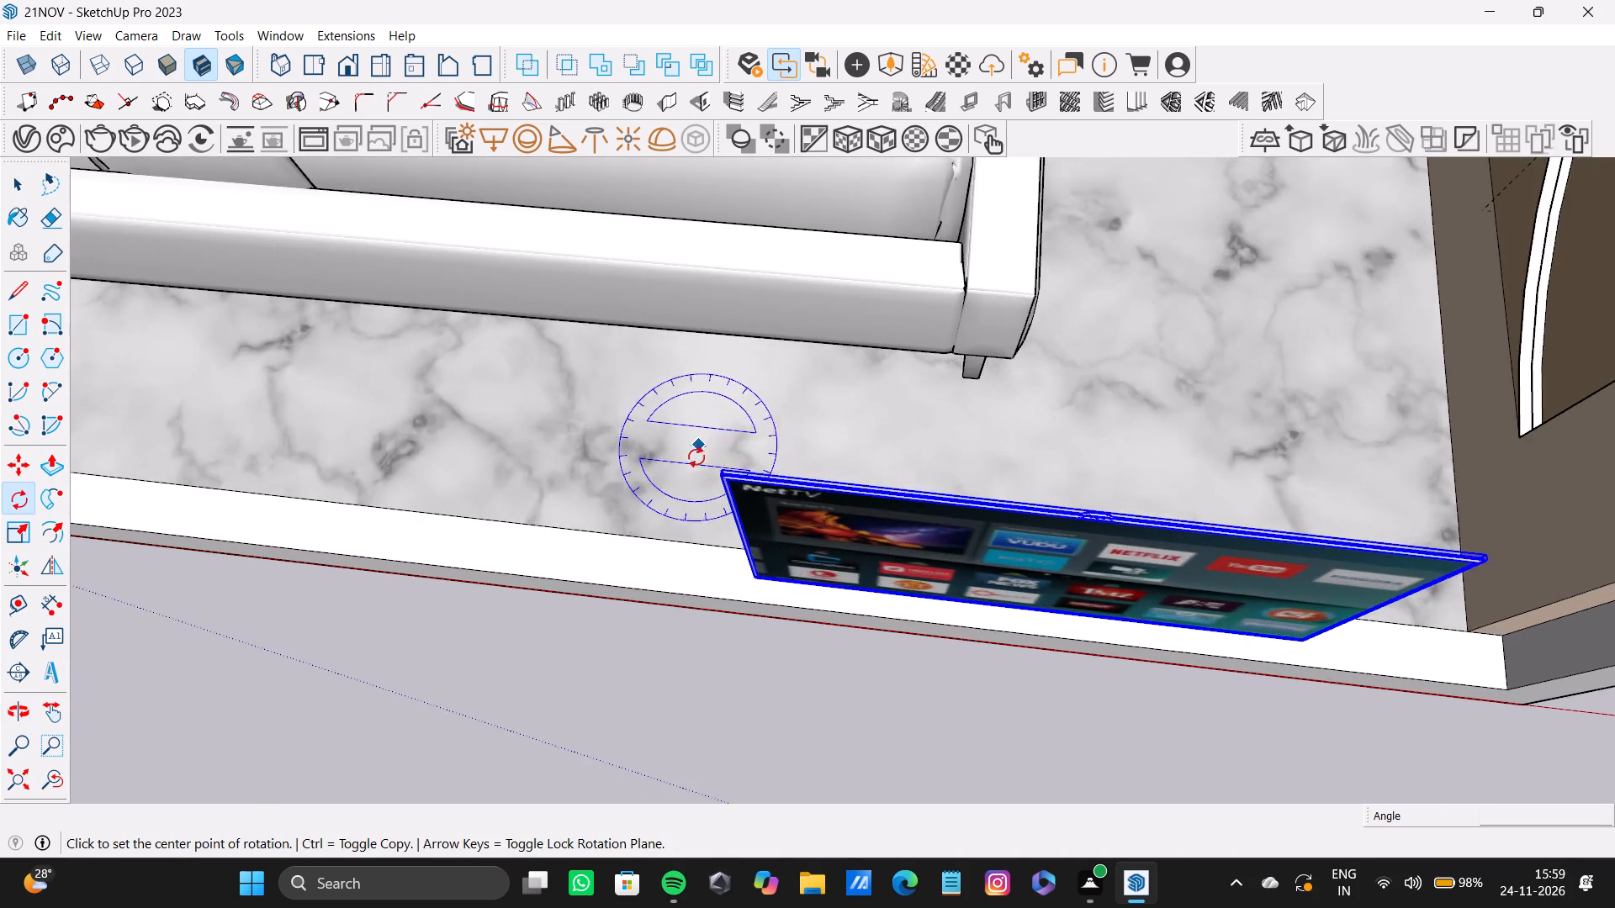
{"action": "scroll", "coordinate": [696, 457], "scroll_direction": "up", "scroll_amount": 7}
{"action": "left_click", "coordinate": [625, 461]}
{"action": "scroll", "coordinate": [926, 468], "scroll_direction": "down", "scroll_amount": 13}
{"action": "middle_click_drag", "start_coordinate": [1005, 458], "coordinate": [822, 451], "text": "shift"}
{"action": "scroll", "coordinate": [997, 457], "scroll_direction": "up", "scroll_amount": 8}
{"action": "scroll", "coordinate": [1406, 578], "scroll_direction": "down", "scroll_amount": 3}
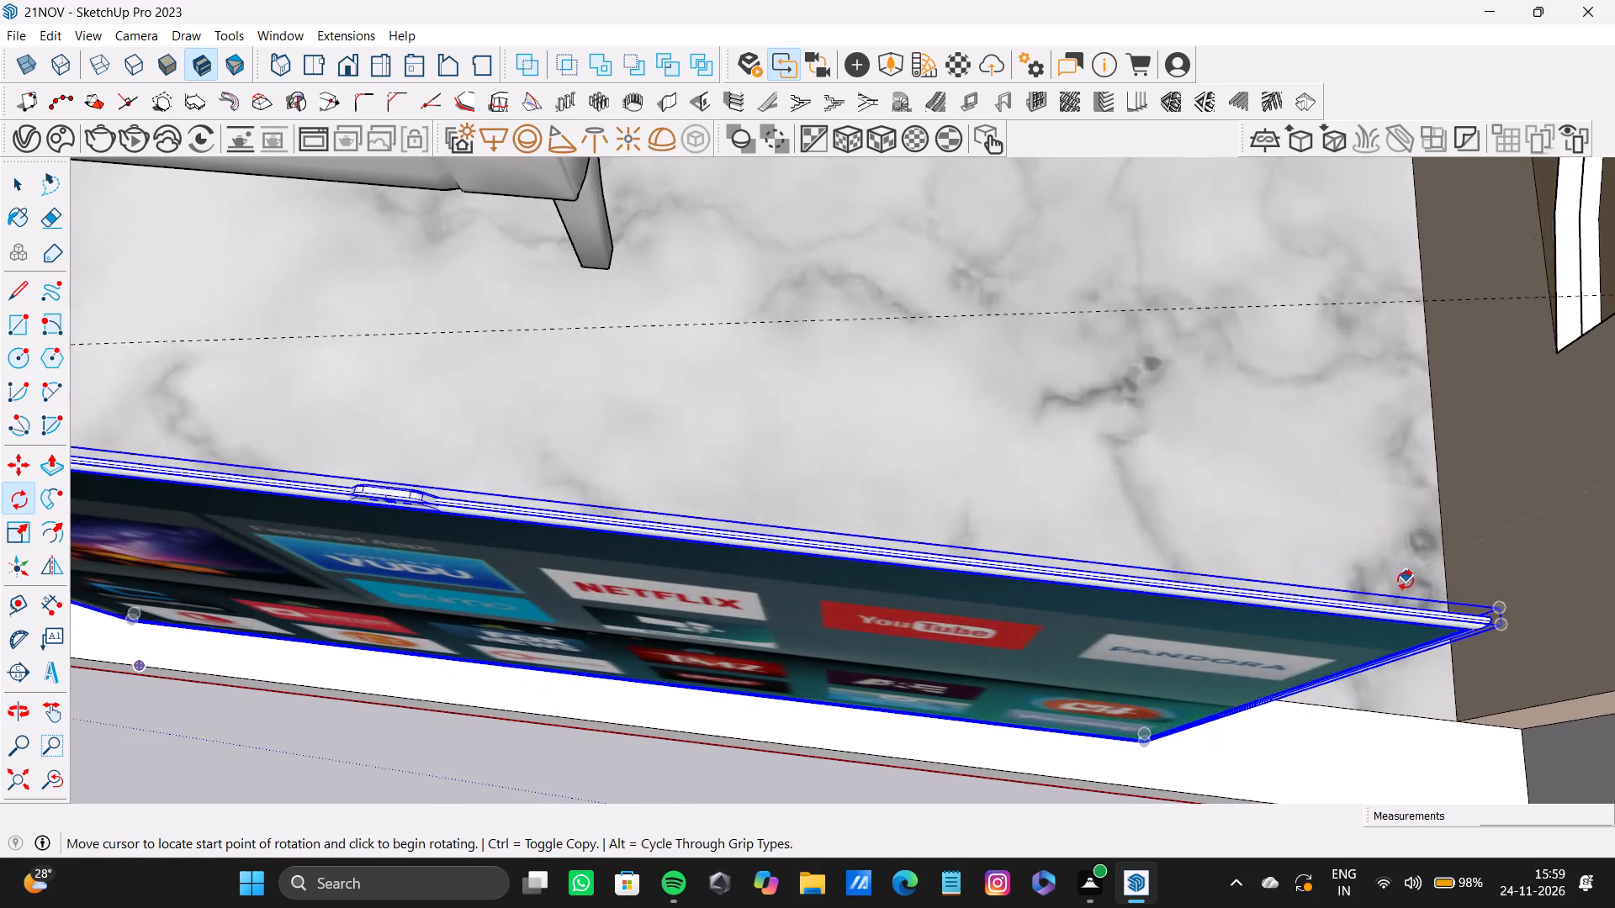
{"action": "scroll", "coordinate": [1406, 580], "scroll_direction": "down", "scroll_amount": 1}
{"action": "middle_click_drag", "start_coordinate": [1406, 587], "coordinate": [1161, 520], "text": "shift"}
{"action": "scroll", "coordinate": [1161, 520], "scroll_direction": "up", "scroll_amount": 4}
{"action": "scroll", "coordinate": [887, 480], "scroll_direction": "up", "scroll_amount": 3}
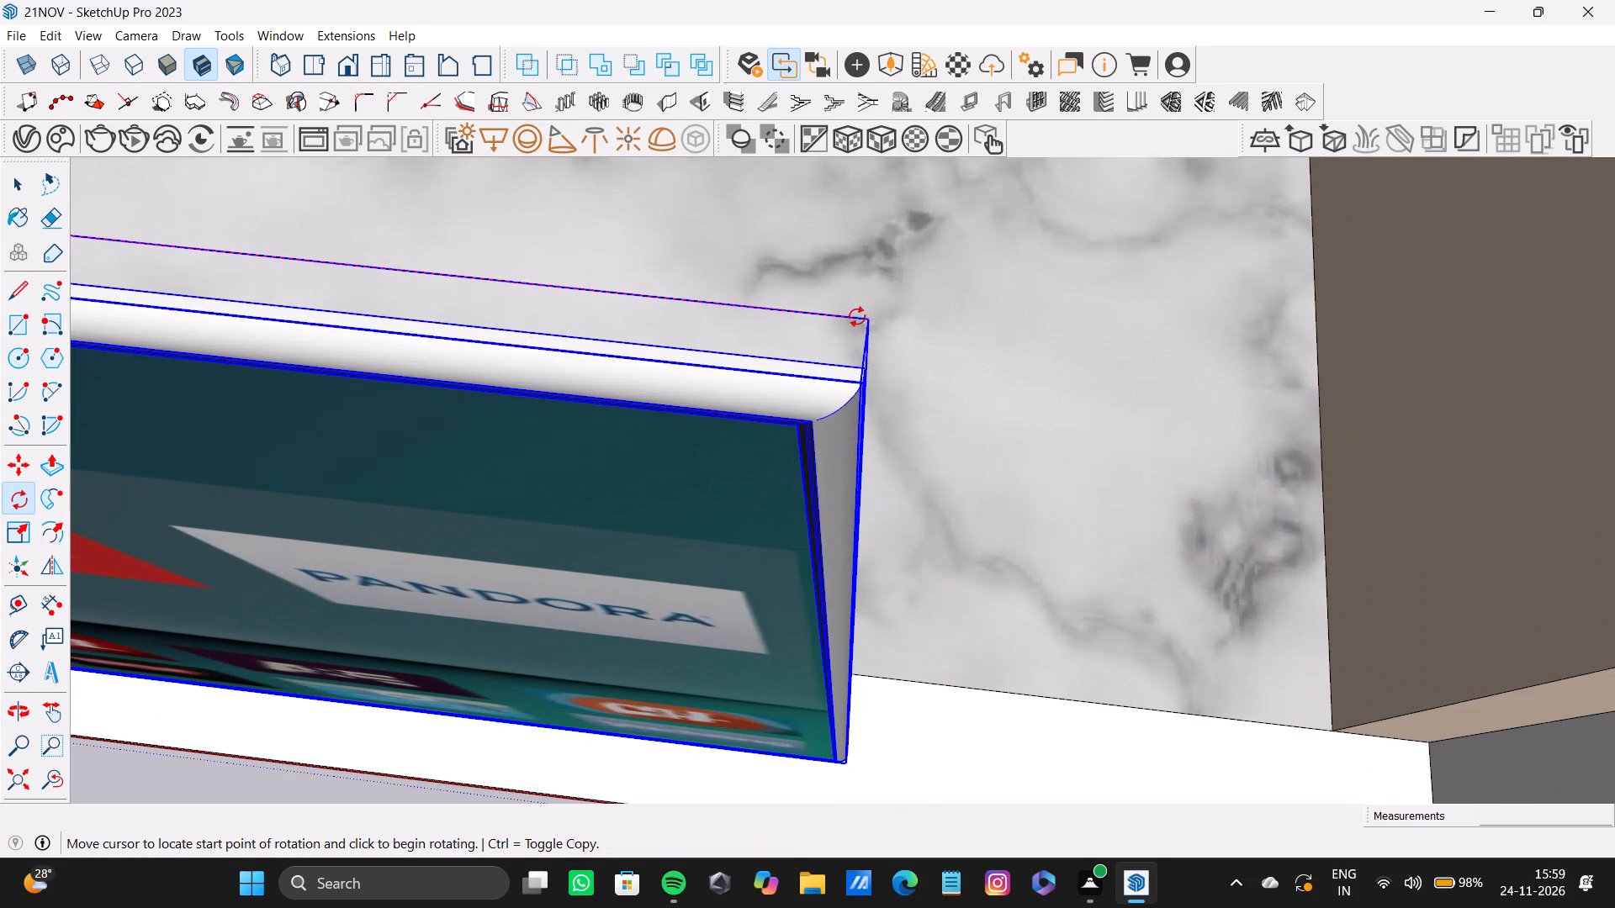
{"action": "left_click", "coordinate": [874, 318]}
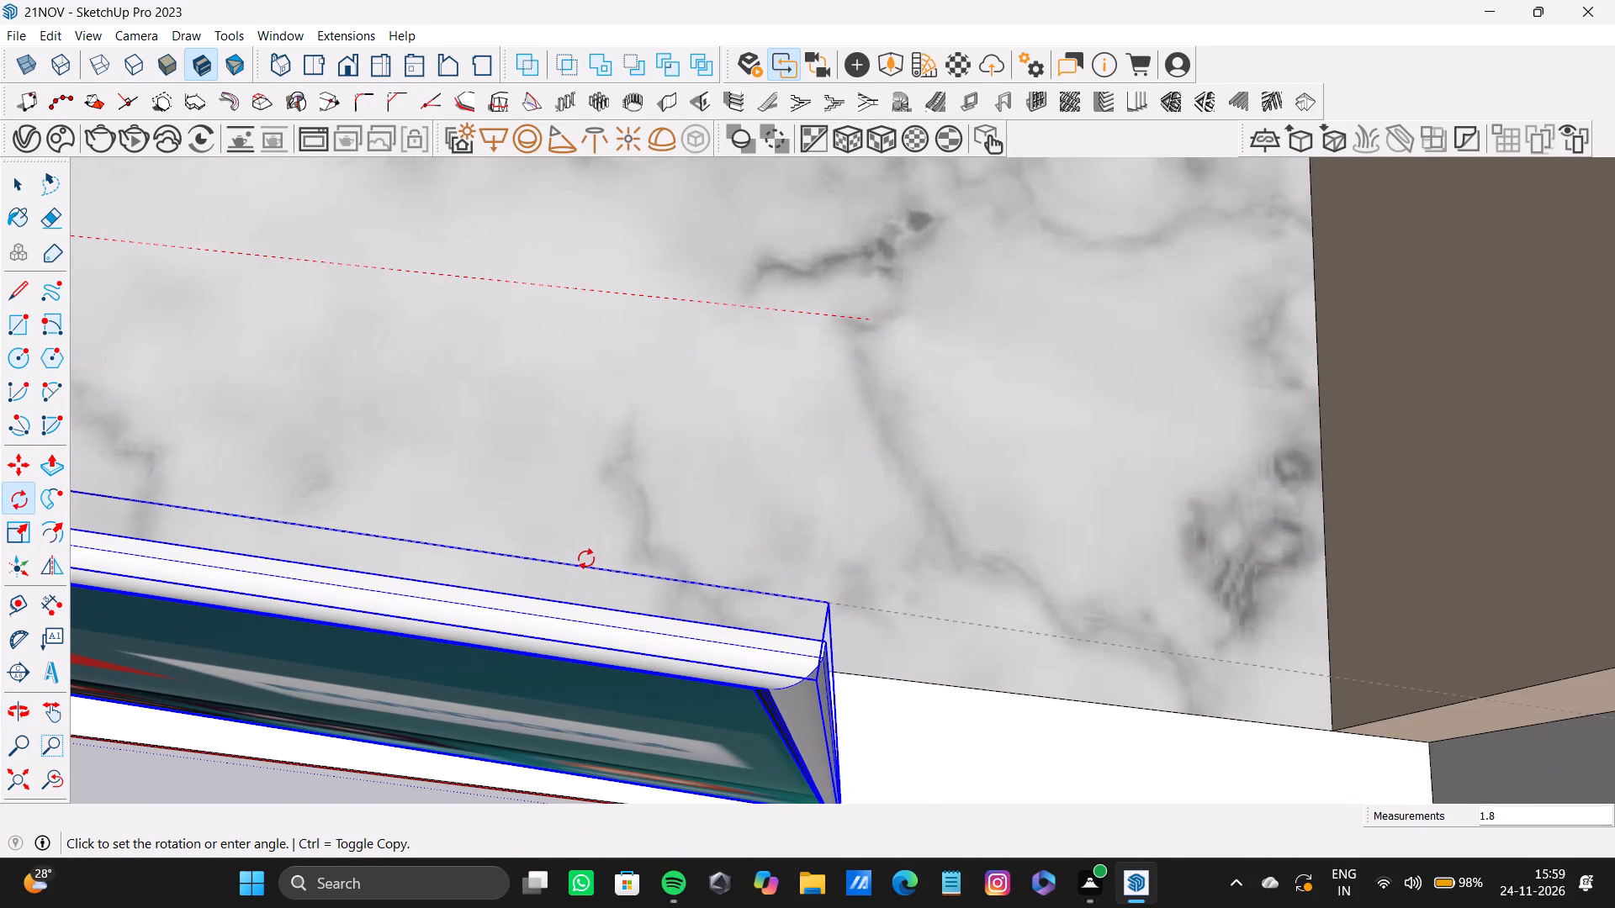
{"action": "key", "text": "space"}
Thicken the TV by scaling its depth along the green axis.
{"action": "scroll", "coordinate": [614, 538], "scroll_direction": "down", "scroll_amount": 20}
{"action": "scroll", "coordinate": [614, 538], "scroll_direction": "down", "scroll_amount": 2}
{"action": "middle_click_drag", "start_coordinate": [631, 556], "coordinate": [1340, 511], "text": "shift"}
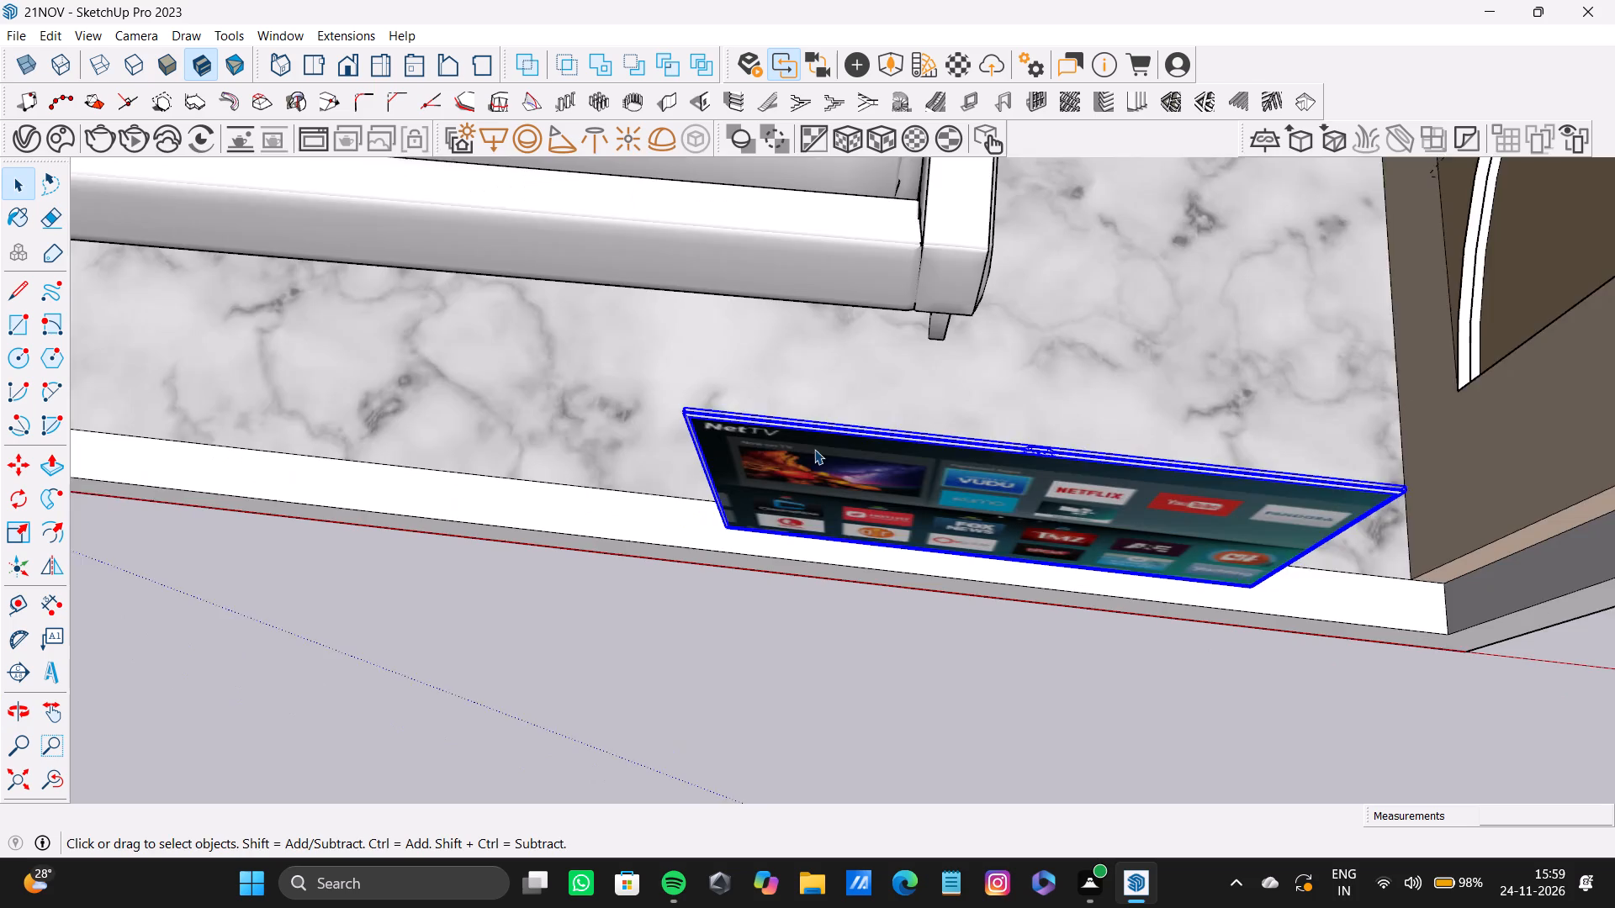
{"action": "scroll", "coordinate": [814, 449], "scroll_direction": "down", "scroll_amount": 5}
{"action": "middle_click_drag", "start_coordinate": [831, 450], "coordinate": [797, 450], "text": "shift"}
{"action": "scroll", "coordinate": [797, 451], "scroll_direction": "down", "scroll_amount": 1, "text": "shift"}
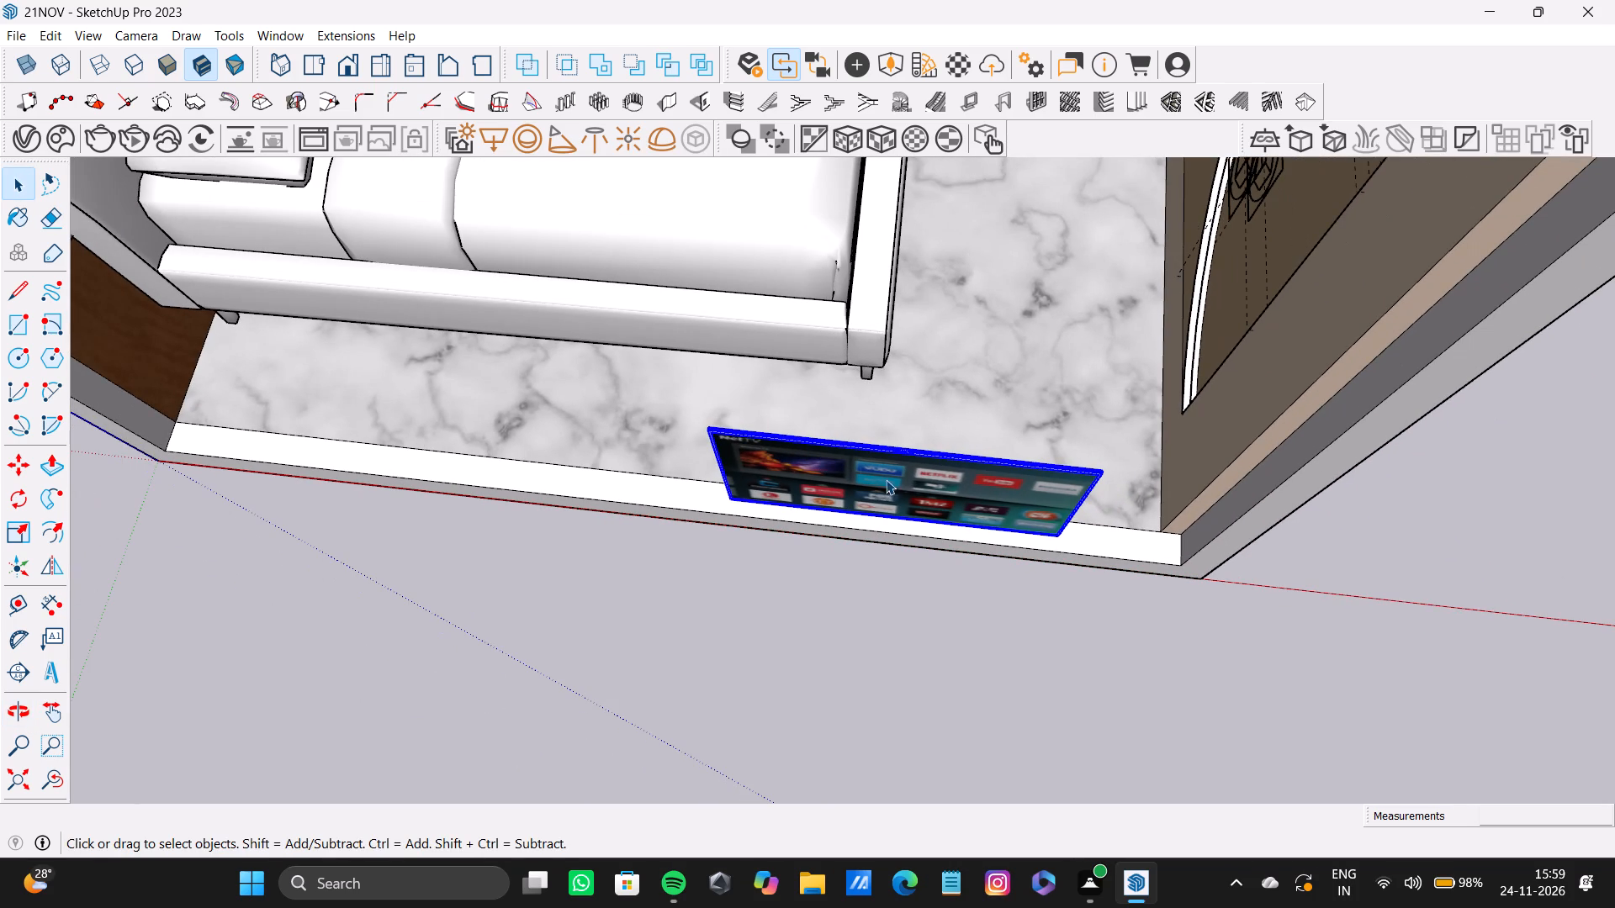
{"action": "key", "text": "s"}
{"action": "left_click_drag", "start_coordinate": [892, 491], "coordinate": [887, 503]}
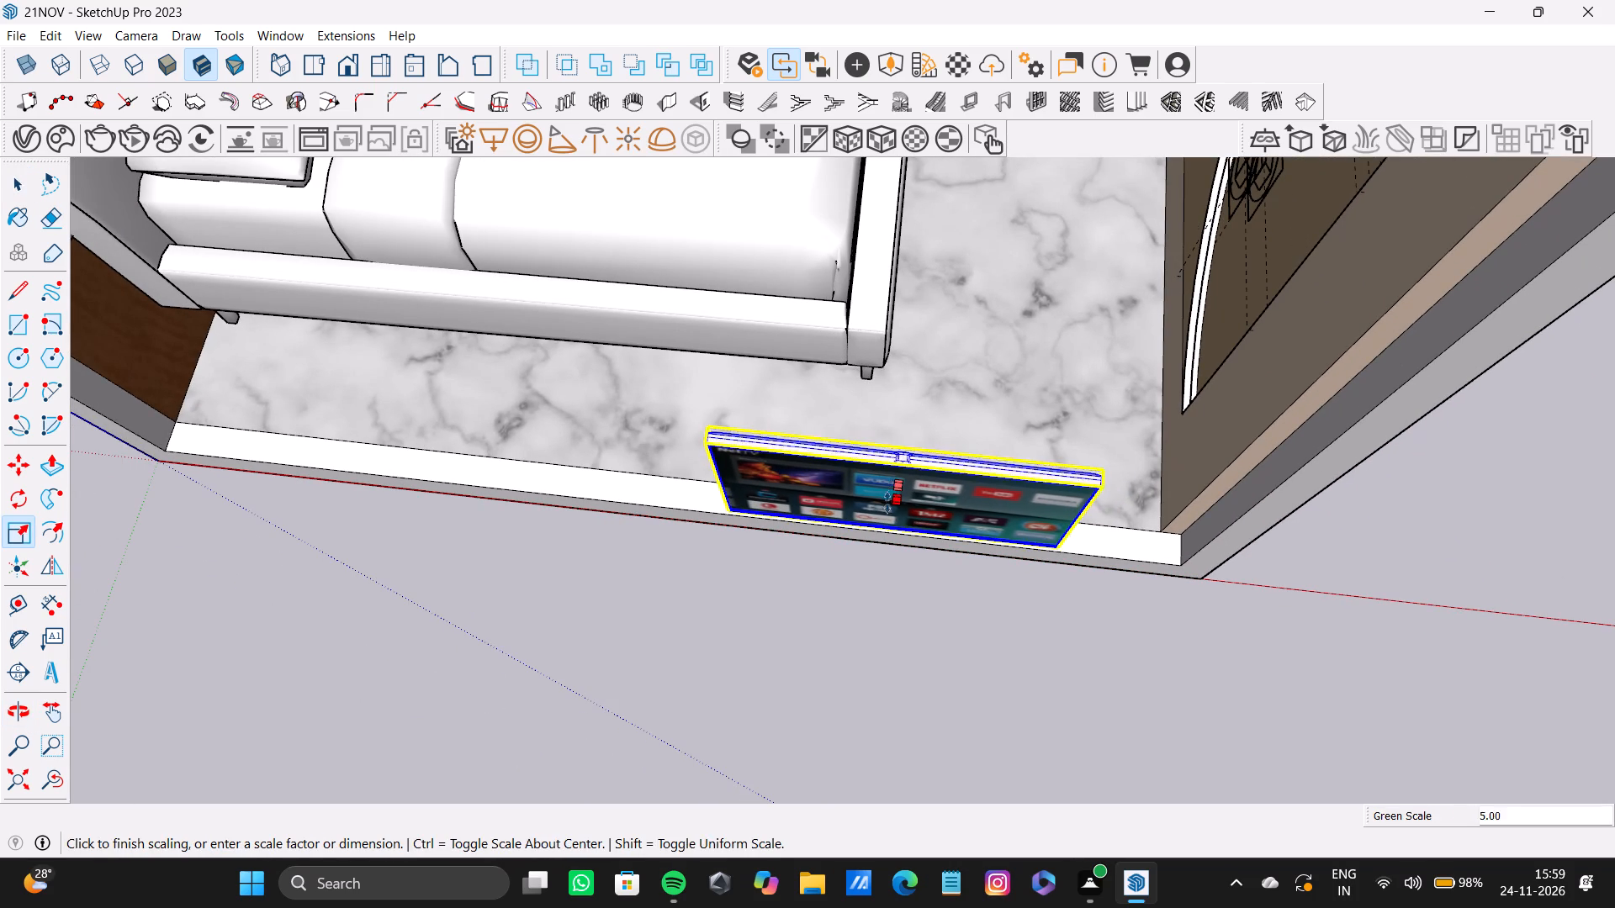
{"action": "left_click_drag", "start_coordinate": [887, 503], "coordinate": [882, 516]}
{"action": "key", "text": "space"}
Rotate the TV 90° about its upper back corner so its screen faces the headboard side.
{"action": "key", "text": "q"}
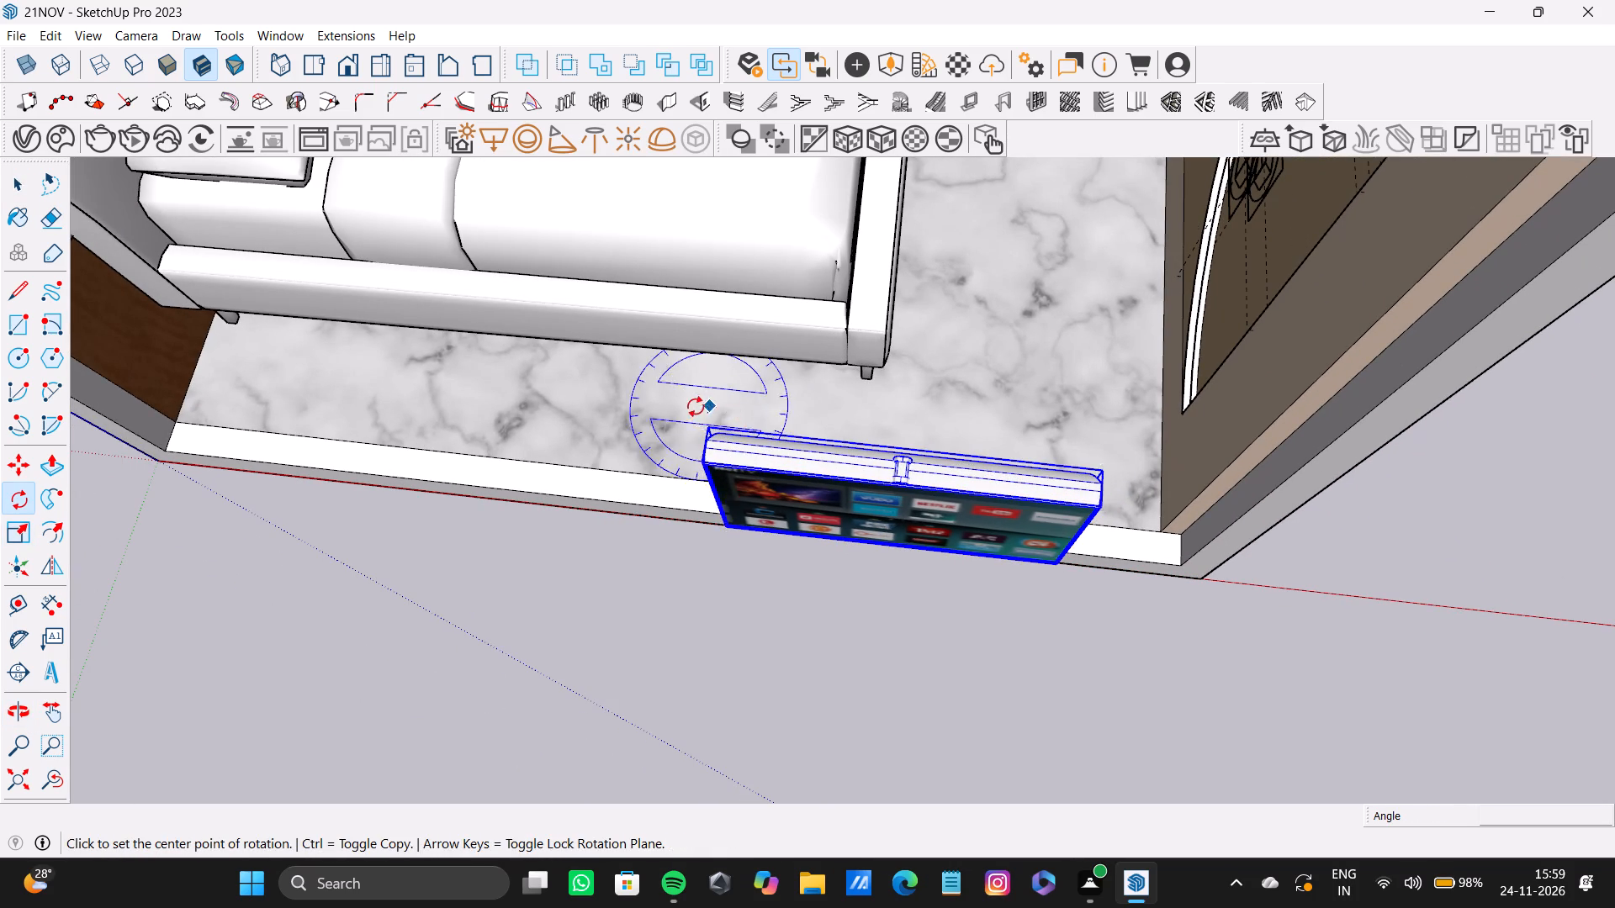
{"action": "left_click", "coordinate": [717, 427]}
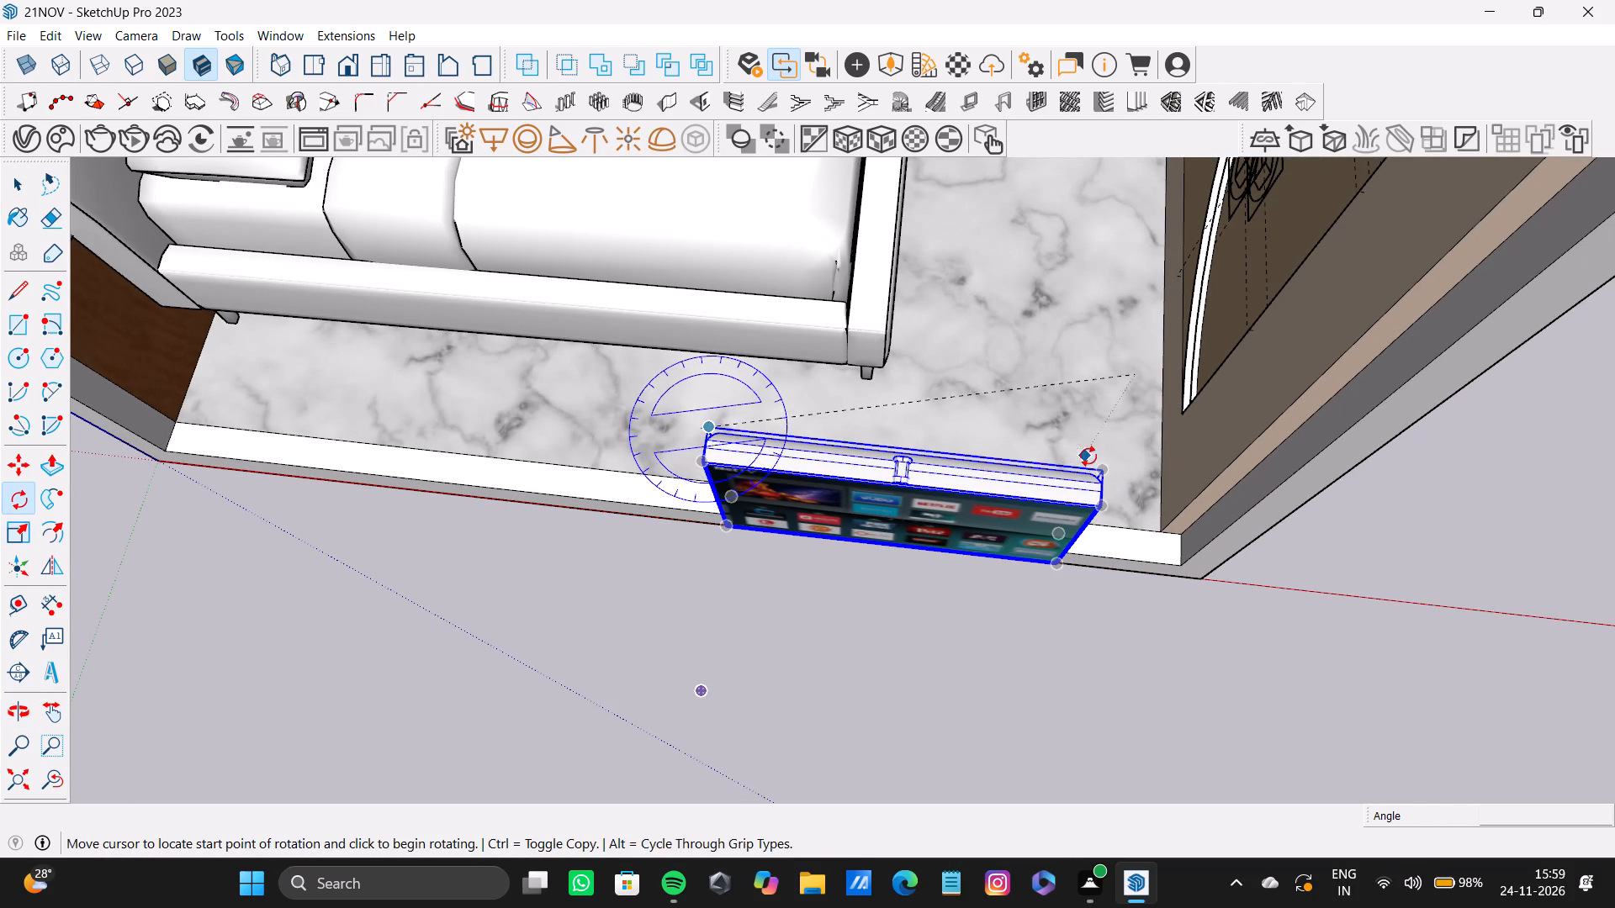
{"action": "left_click", "coordinate": [1104, 472]}
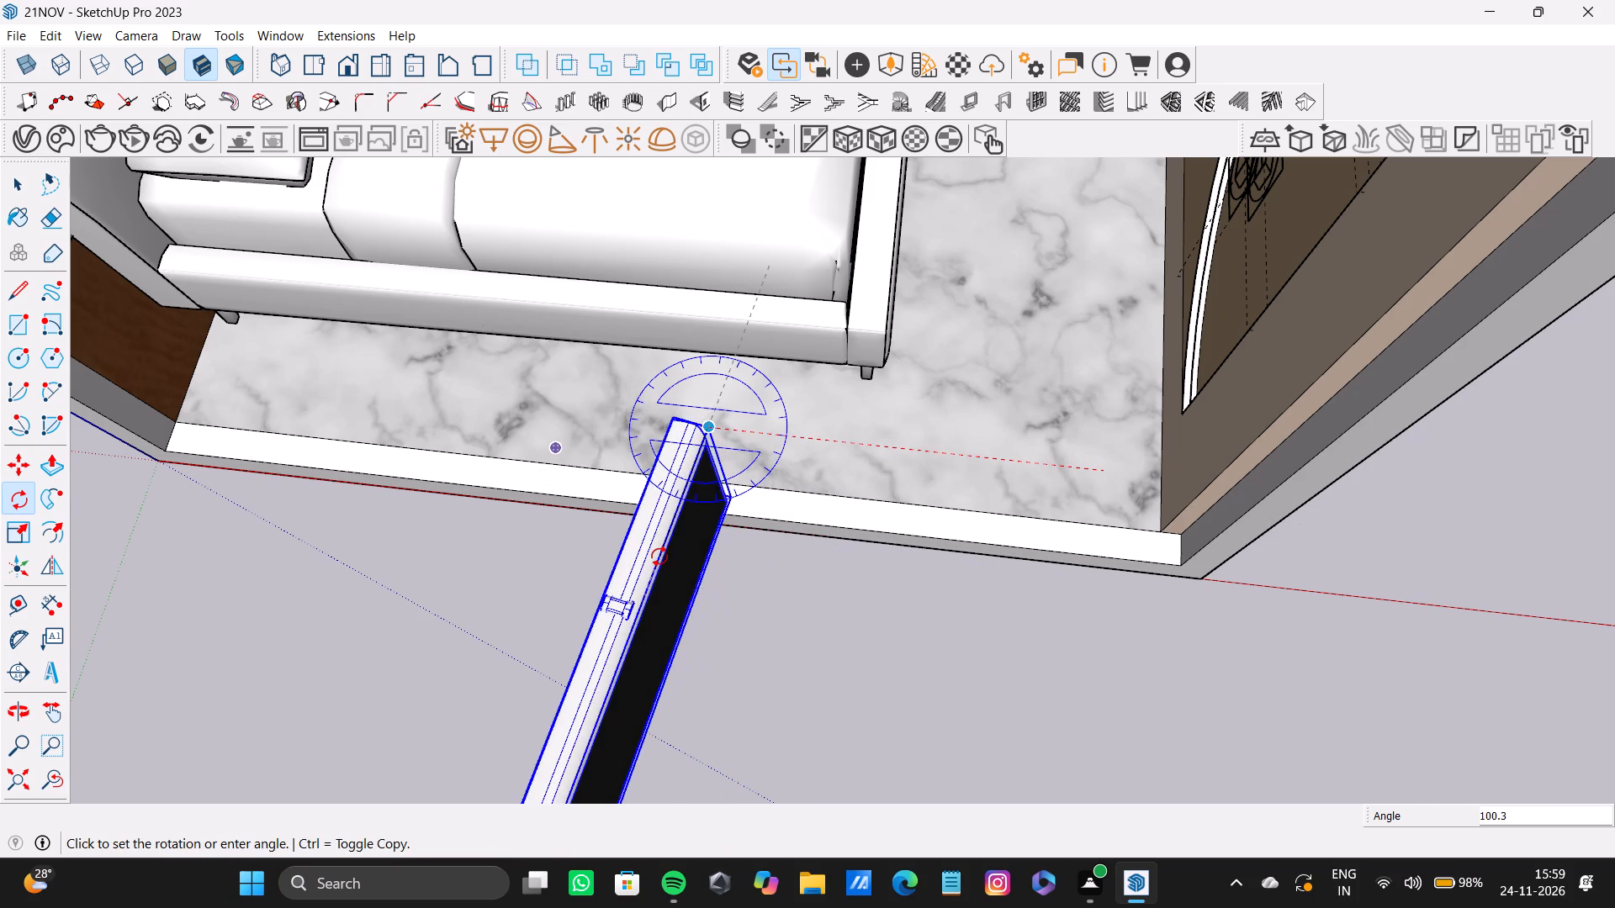
{"action": "left_click", "coordinate": [677, 562]}
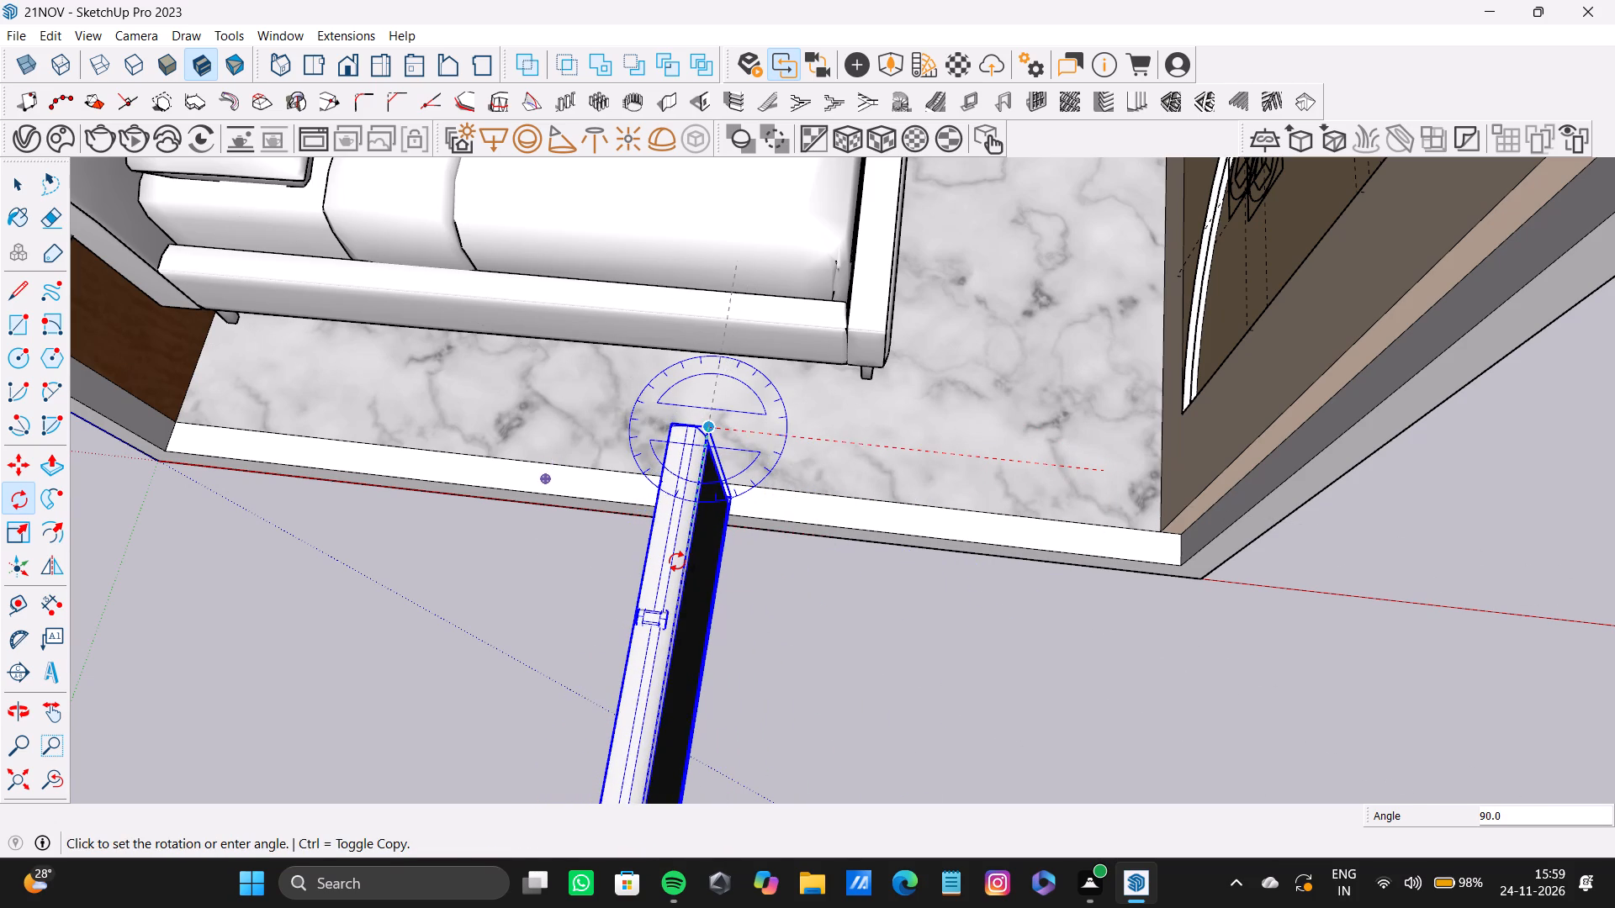
{"action": "key", "text": "space"}
{"action": "left_click", "coordinate": [929, 450]}
Enlarge the TV uniformly from an upper corner by a scale factor of about 1.82.
{"action": "scroll", "coordinate": [812, 488], "scroll_direction": "down", "scroll_amount": 5}
{"action": "middle_click_drag", "start_coordinate": [773, 548], "coordinate": [842, 373]}
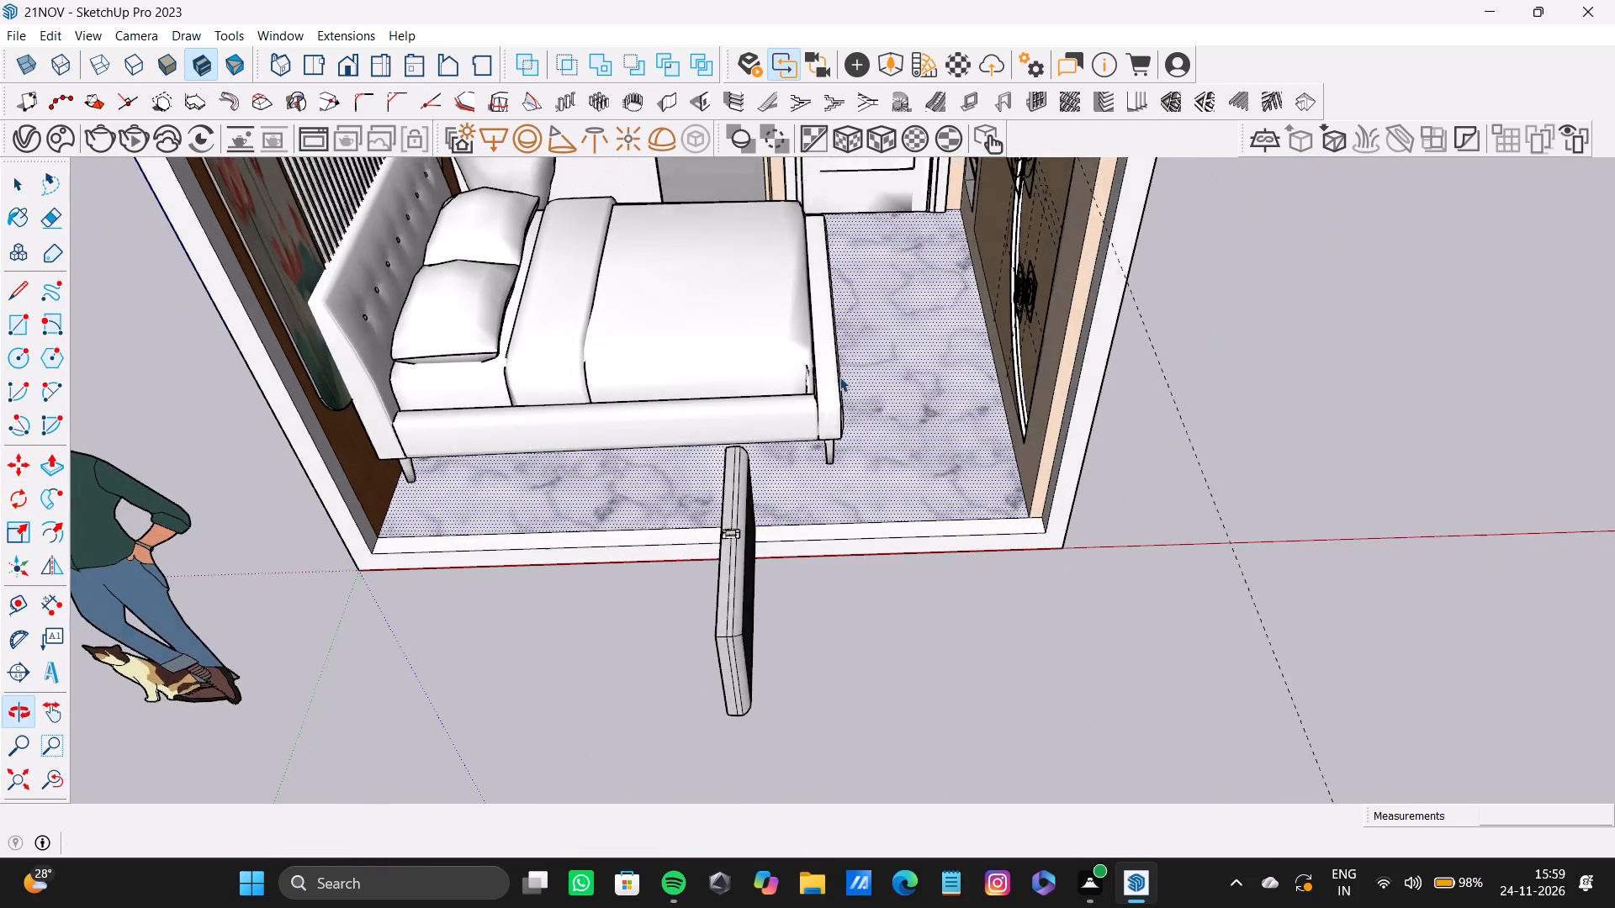
{"action": "middle_click_drag", "start_coordinate": [743, 615], "coordinate": [911, 426]}
{"action": "left_click", "coordinate": [1125, 403]}
{"action": "key", "text": "space"}
{"action": "scroll", "coordinate": [842, 531], "scroll_direction": "up", "scroll_amount": 4}
{"action": "scroll", "coordinate": [842, 531], "scroll_direction": "down", "scroll_amount": 9}
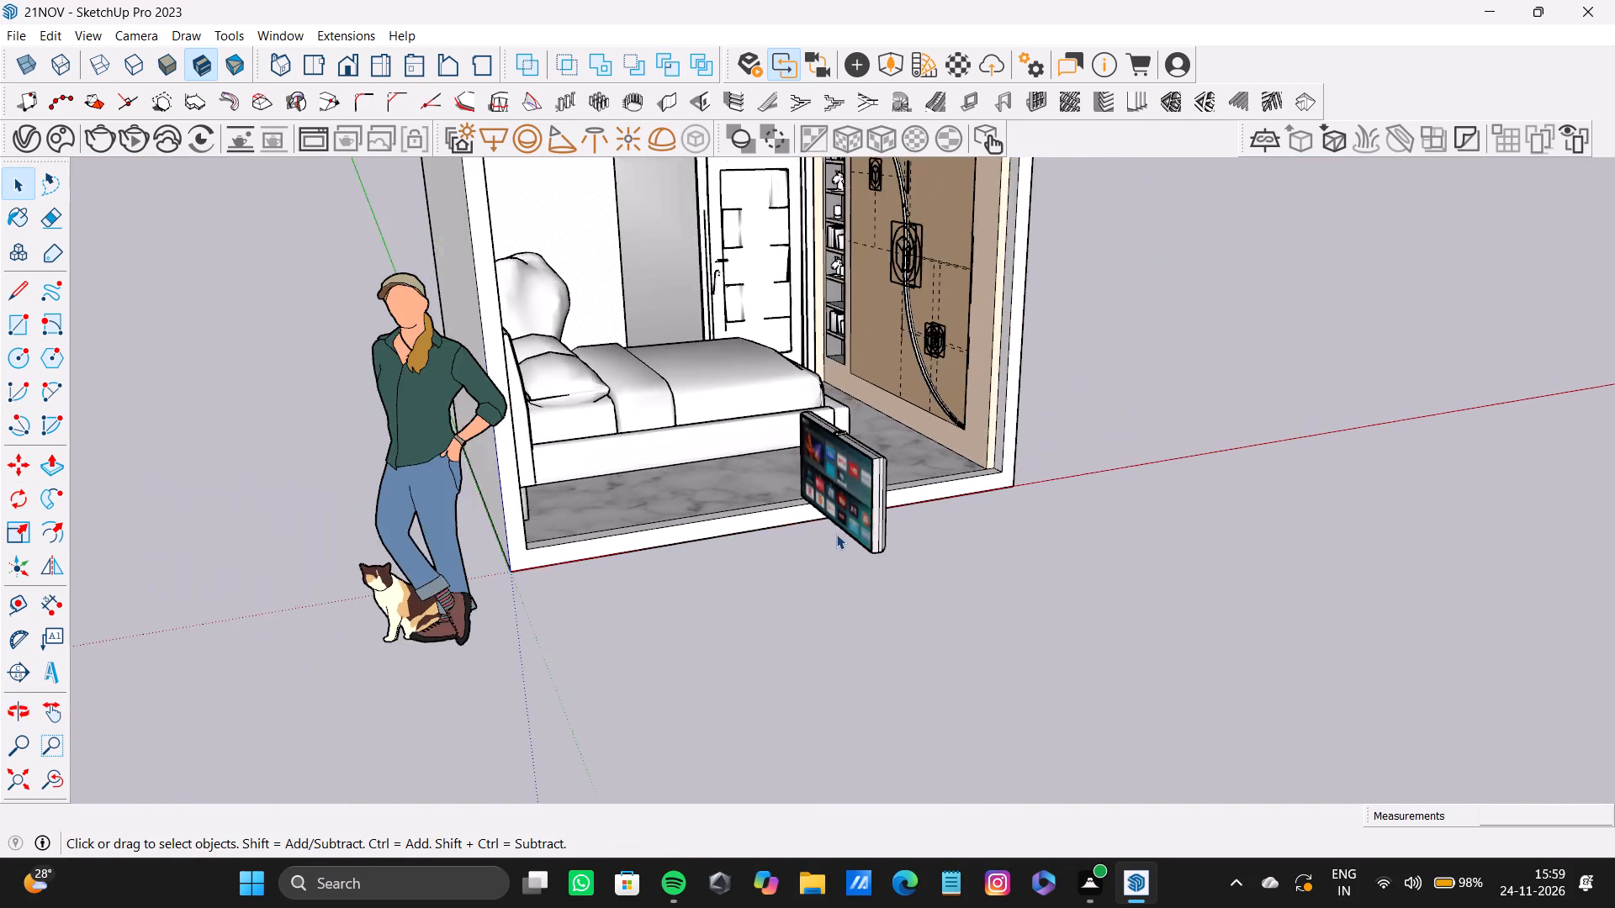
{"action": "middle_click_drag", "start_coordinate": [832, 539], "coordinate": [1025, 514]}
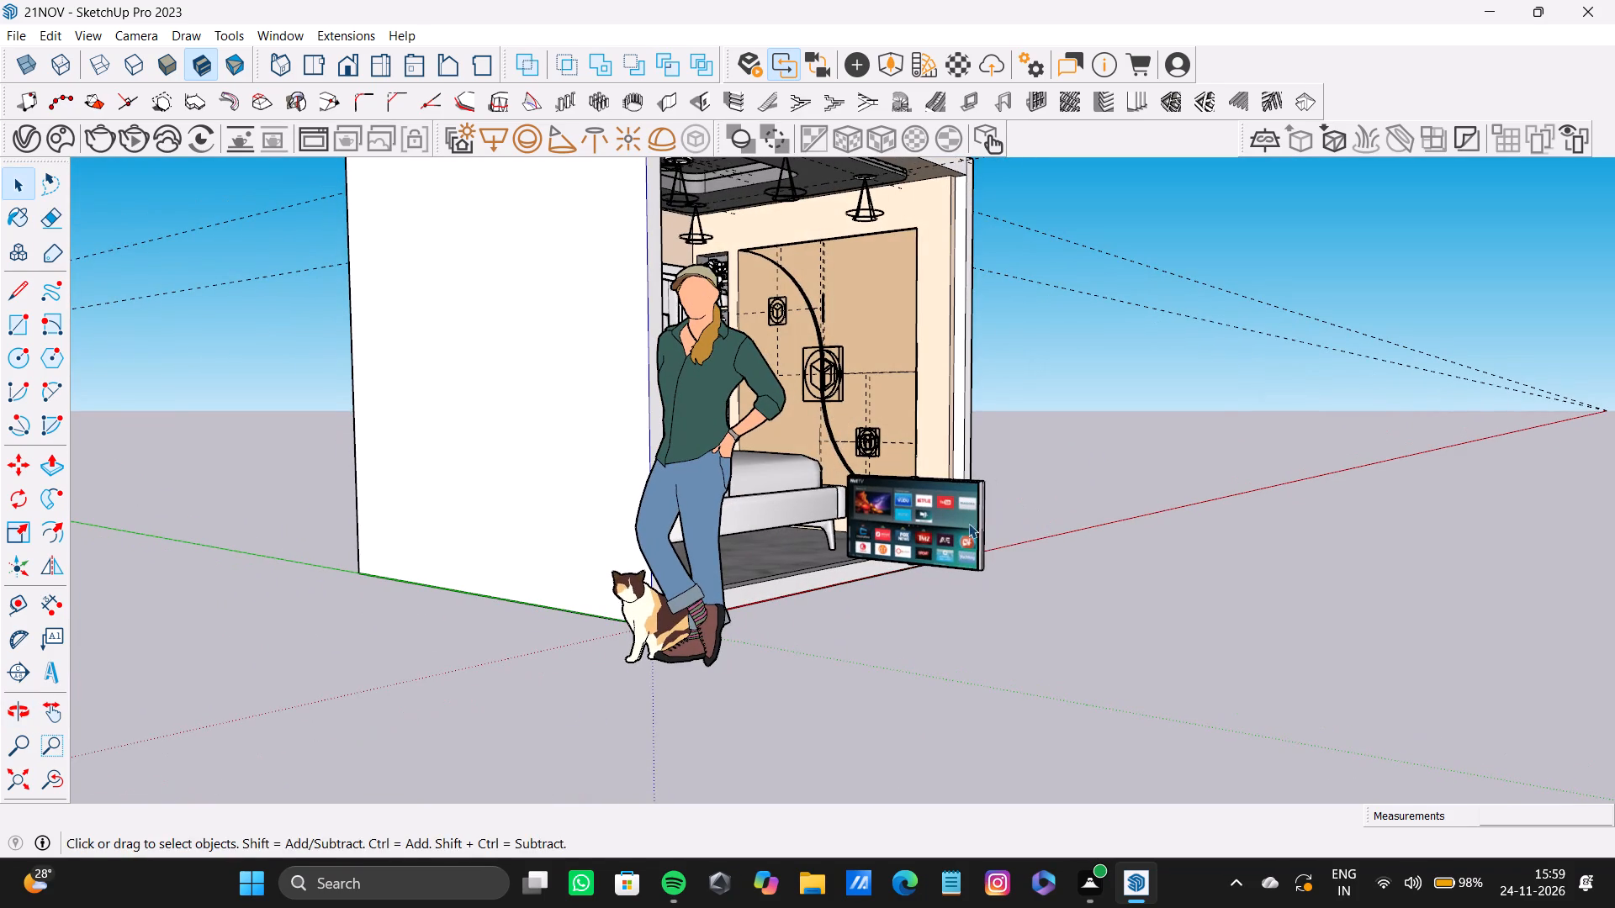
{"action": "key", "text": "s"}
{"action": "key", "text": "s"}
{"action": "scroll", "coordinate": [858, 475], "scroll_direction": "up", "scroll_amount": 4}
{"action": "middle_click_drag", "start_coordinate": [866, 470], "coordinate": [855, 557]}
{"action": "left_click_drag", "start_coordinate": [848, 531], "coordinate": [858, 474]}
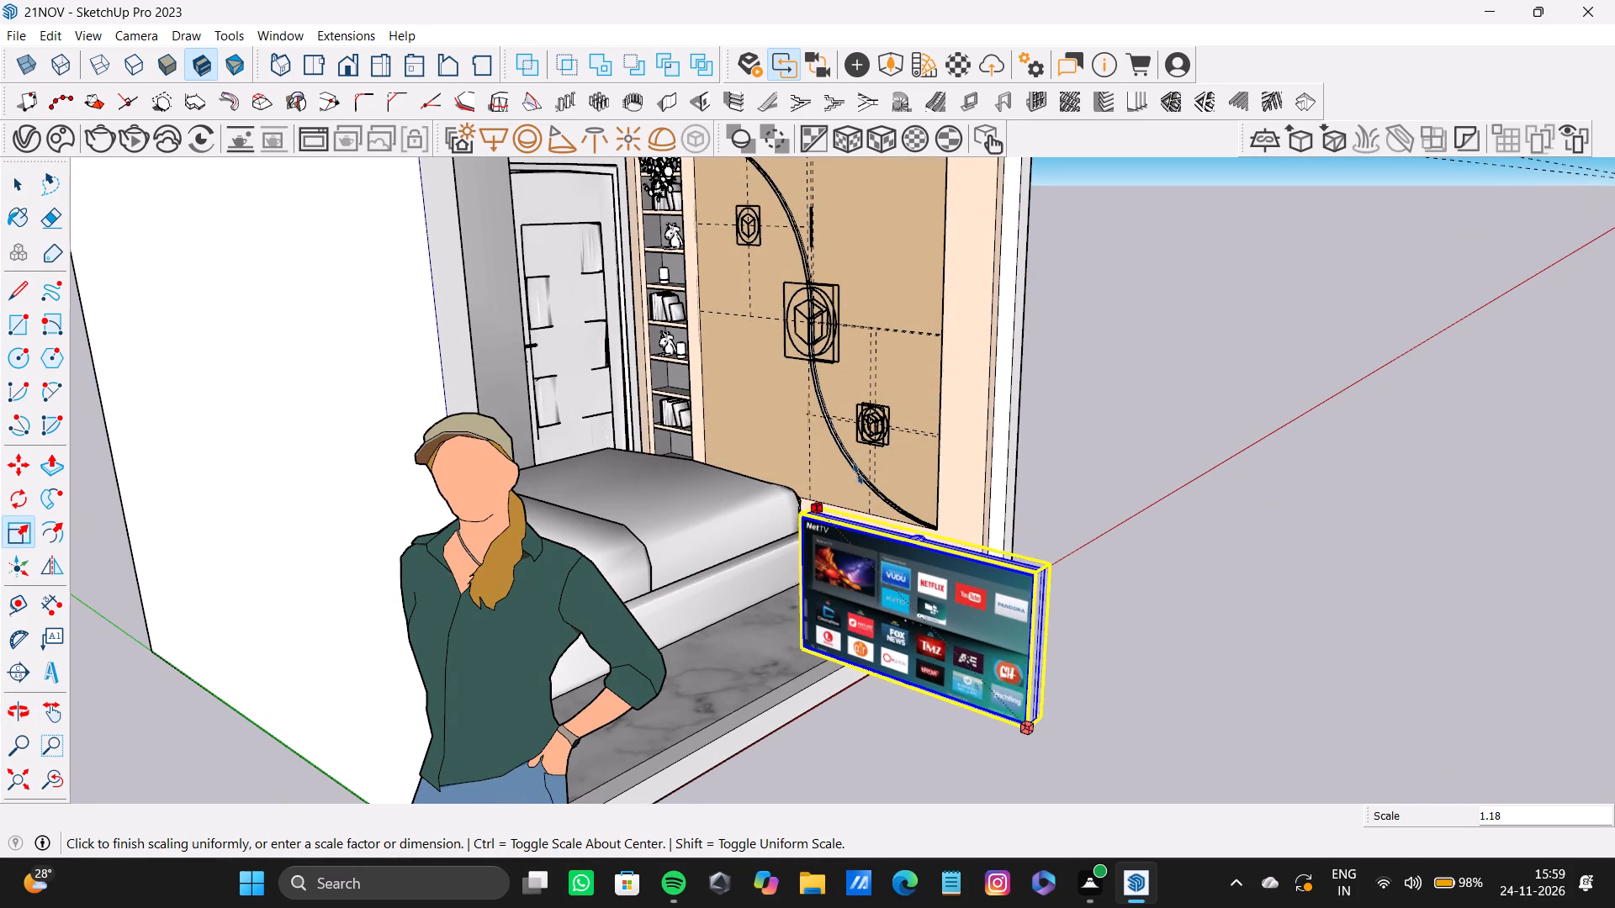
{"action": "left_click_drag", "start_coordinate": [858, 474], "coordinate": [813, 407]}
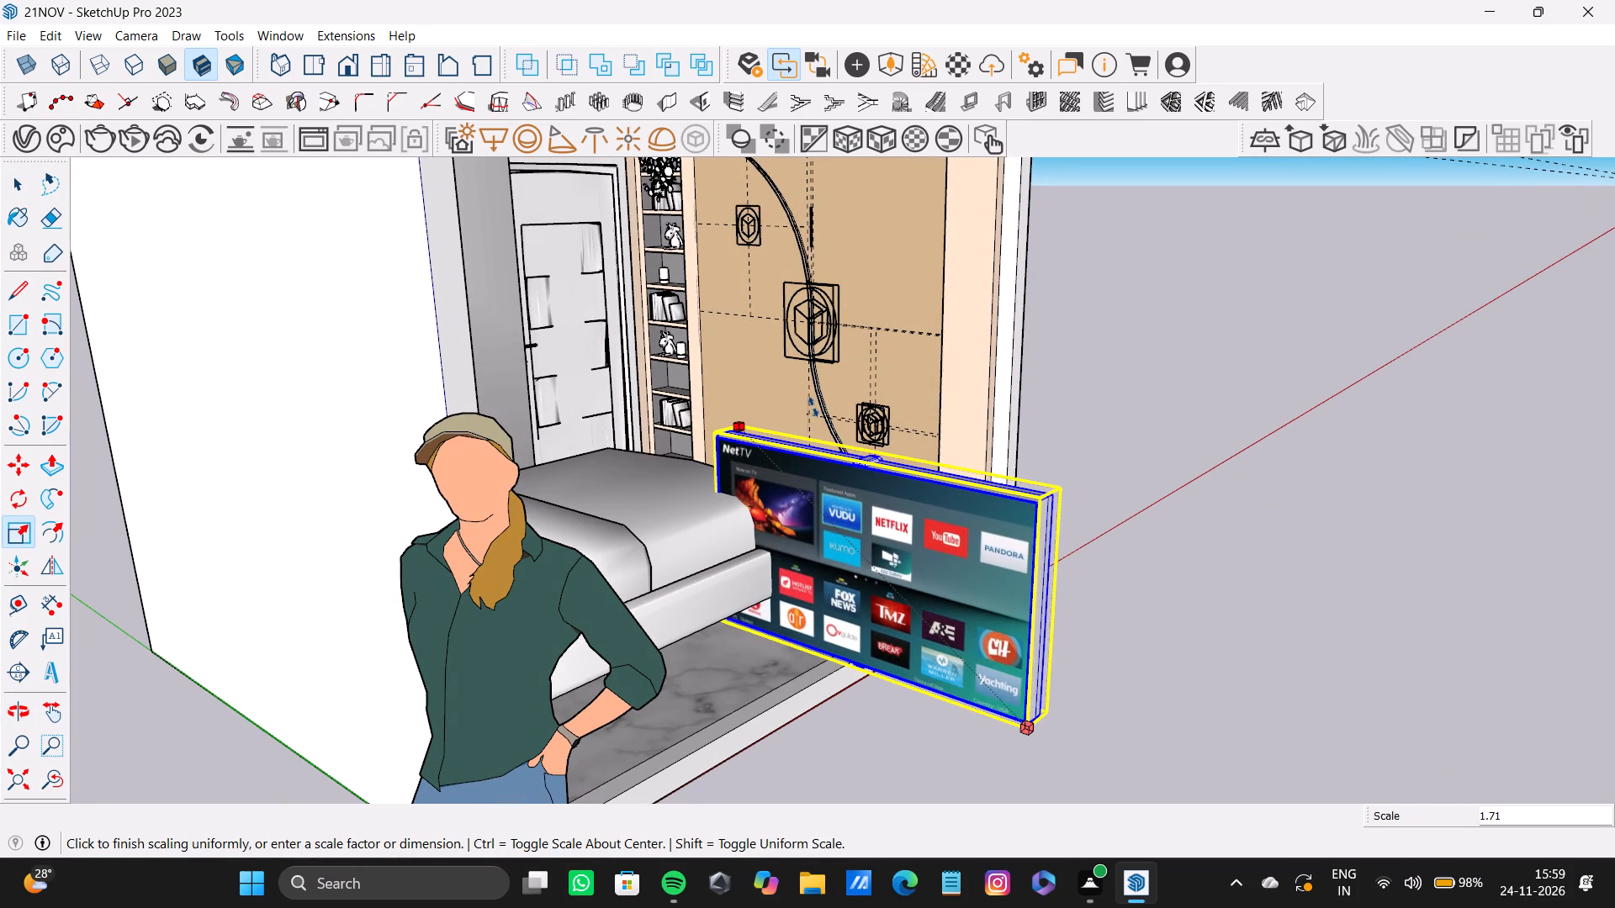
{"action": "left_click_drag", "start_coordinate": [813, 407], "coordinate": [807, 390]}
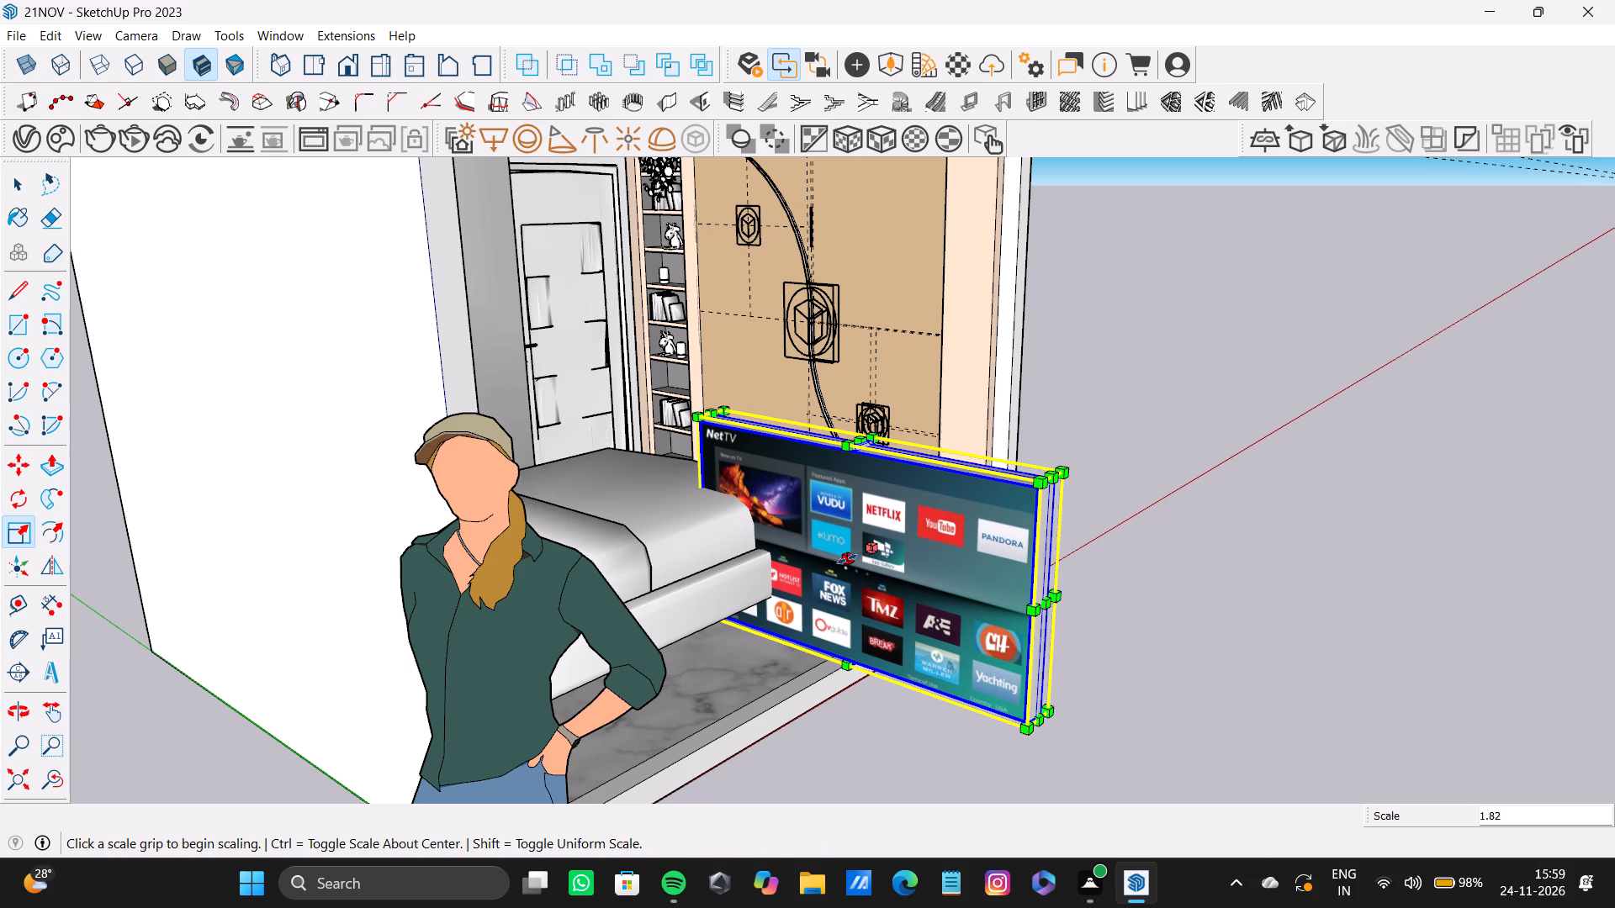
{"action": "left_click_drag", "start_coordinate": [847, 559], "coordinate": [855, 557]}
{"action": "left_click", "coordinate": [1146, 469]}
{"action": "key", "text": "space"}
Move the TV about 5' 11" up onto the brown wall panel opposite the headboard, beside the shelf niche.
{"action": "scroll", "coordinate": [939, 476], "scroll_direction": "down", "scroll_amount": 2}
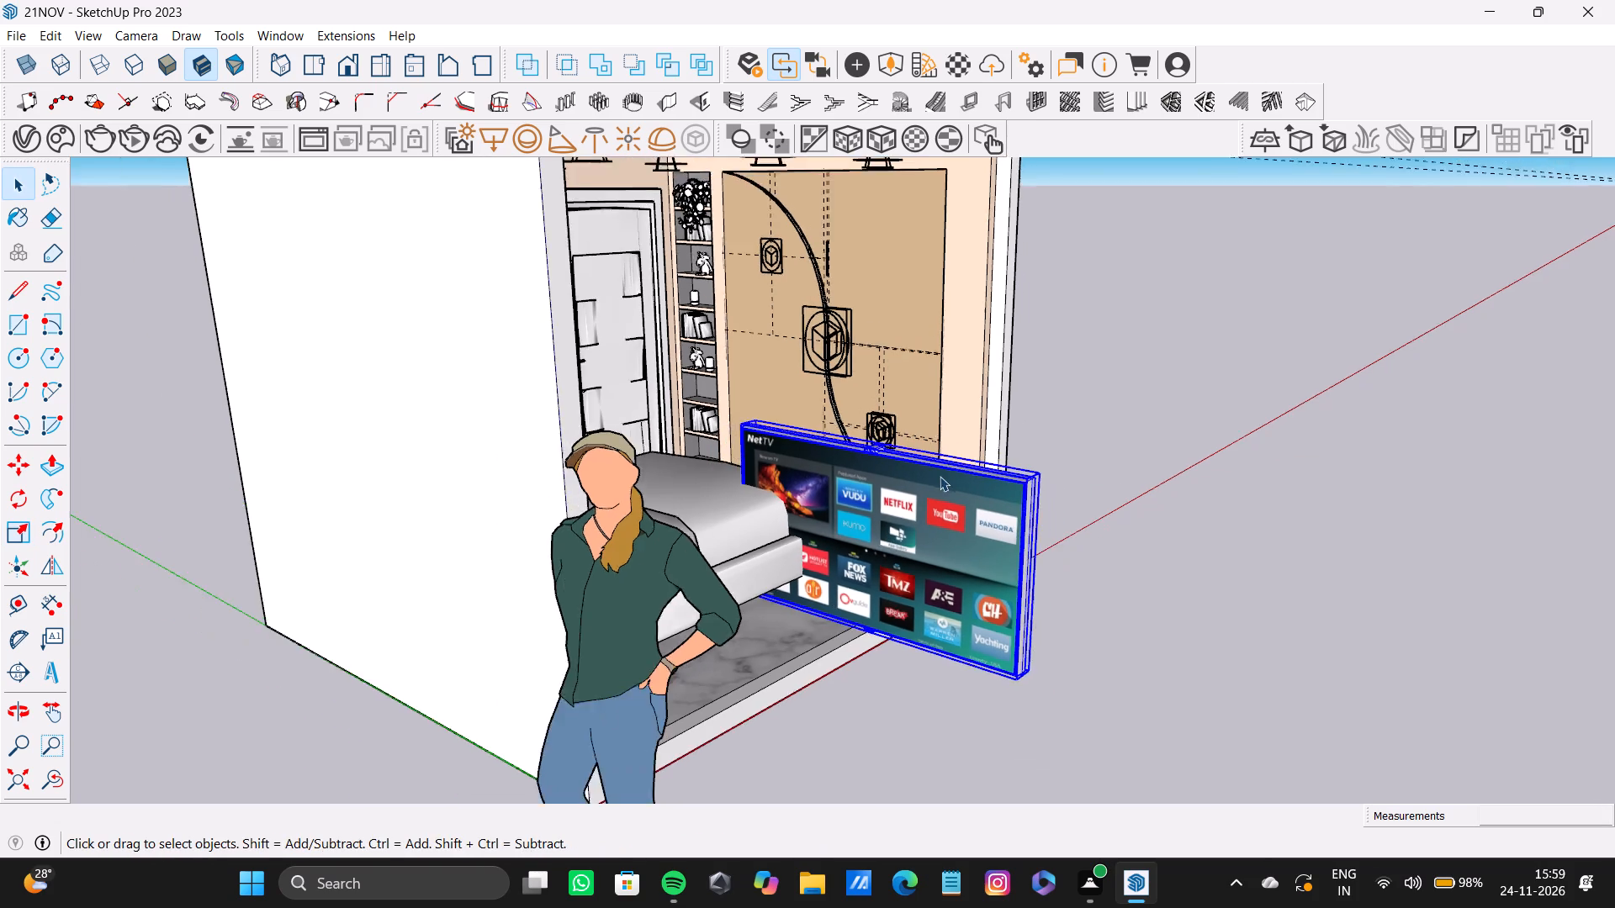
{"action": "middle_click_drag", "start_coordinate": [940, 475], "coordinate": [731, 401]}
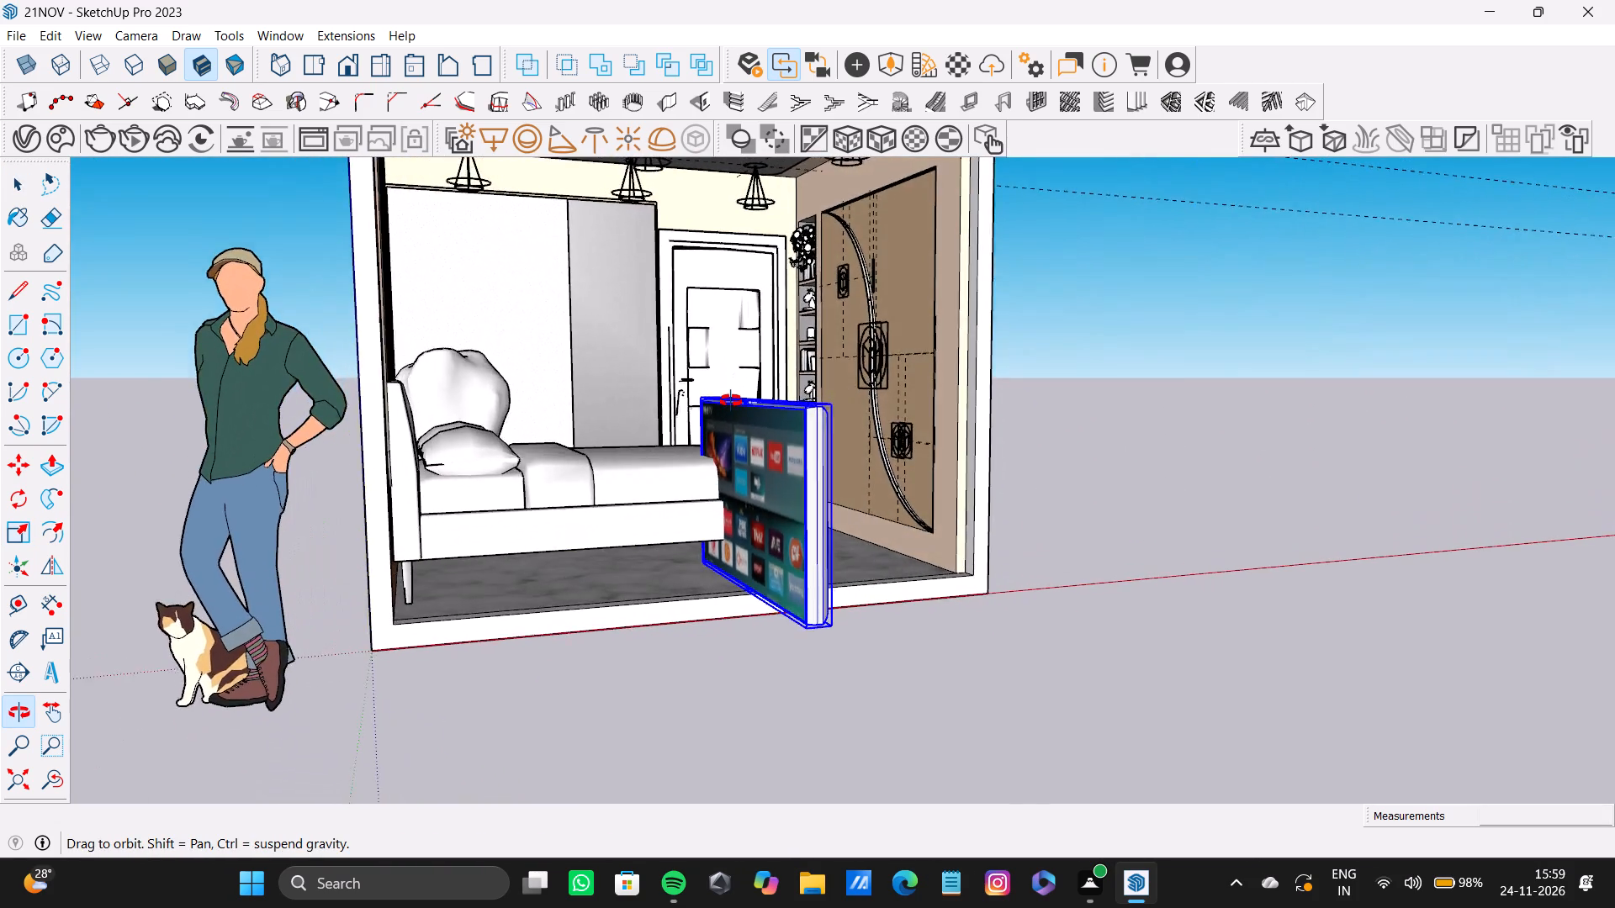
{"action": "middle_click_drag", "start_coordinate": [731, 401], "coordinate": [880, 444]}
{"action": "key", "text": "m"}
{"action": "scroll", "coordinate": [721, 421], "scroll_direction": "up", "scroll_amount": 4}
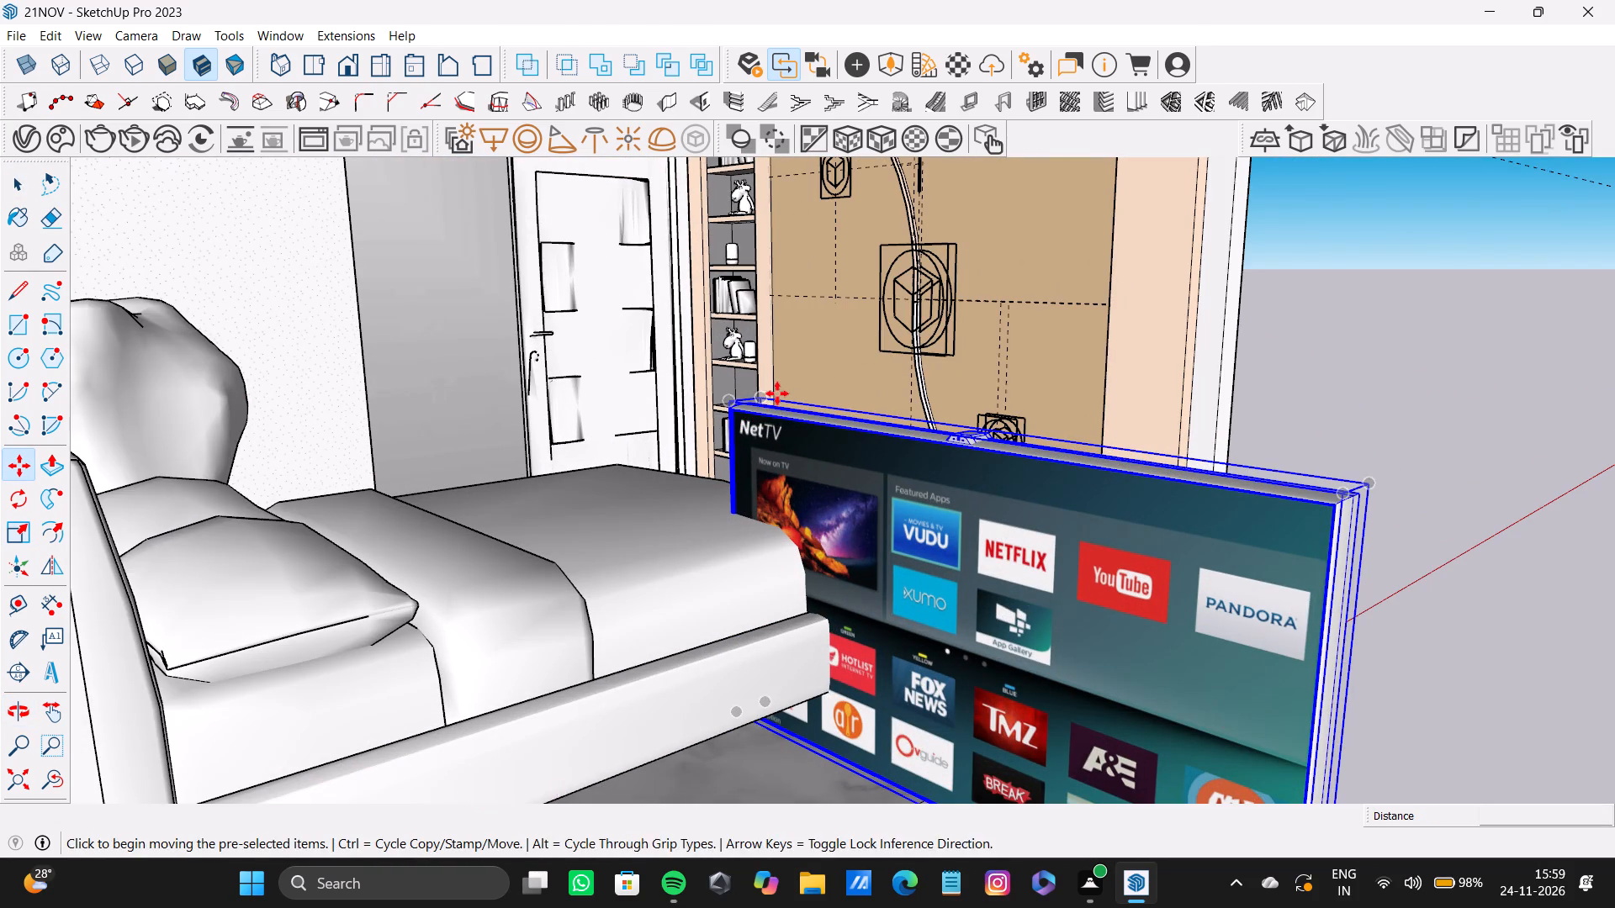
{"action": "left_click", "coordinate": [762, 401]}
{"action": "scroll", "coordinate": [807, 221], "scroll_direction": "down", "scroll_amount": 8}
{"action": "middle_click_drag", "start_coordinate": [813, 224], "coordinate": [813, 270]}
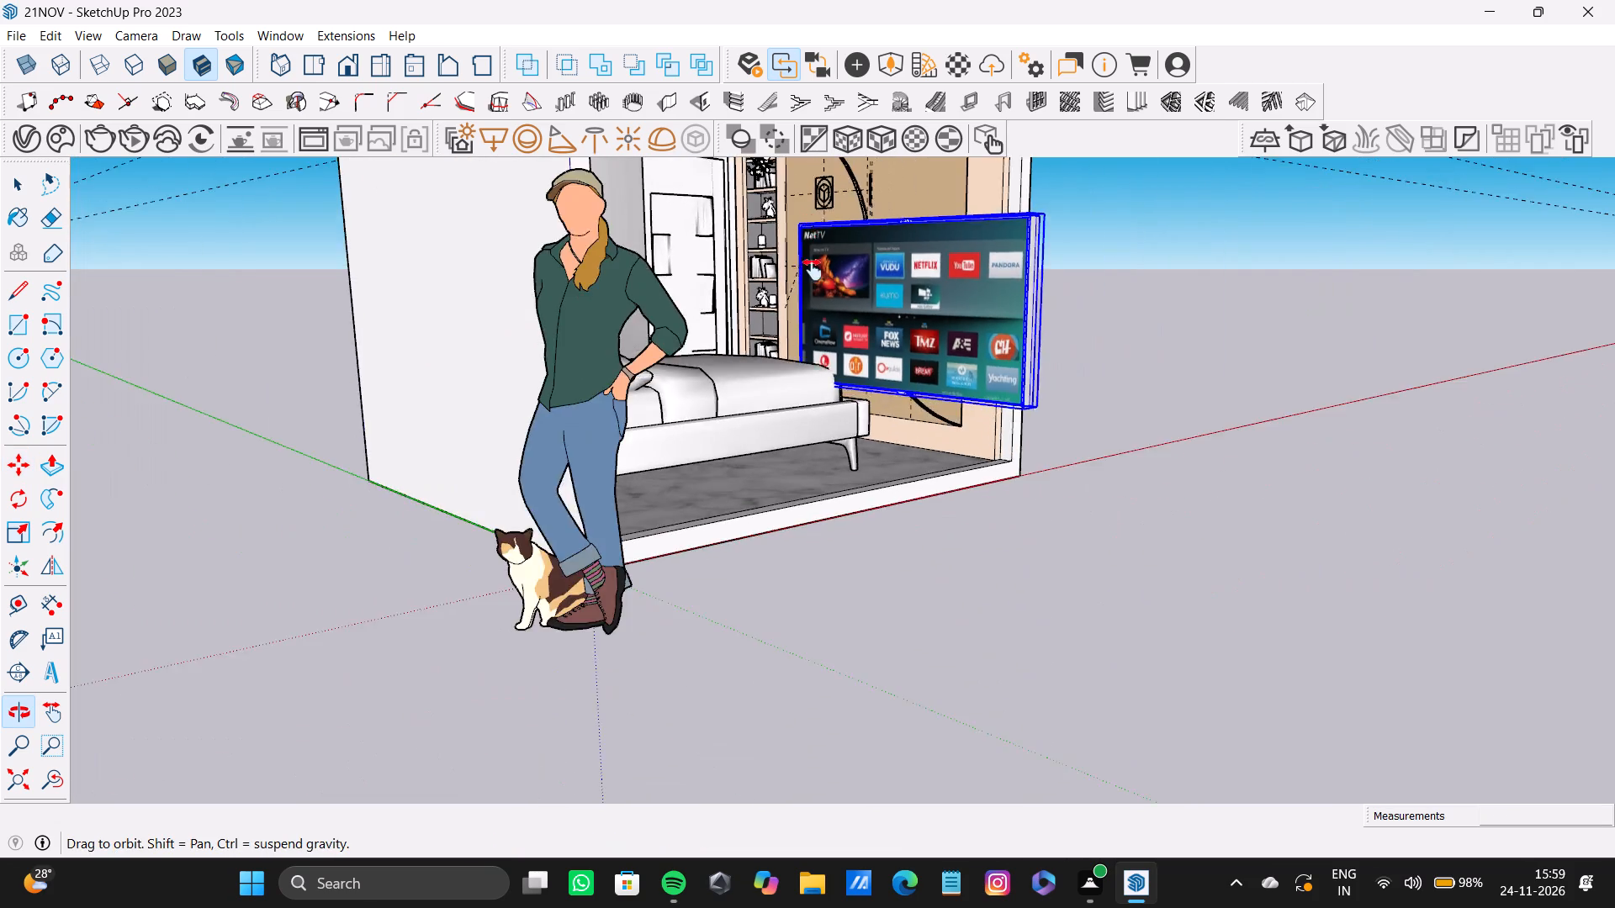
{"action": "middle_click_drag", "start_coordinate": [813, 270], "coordinate": [768, 364]}
{"action": "scroll", "coordinate": [804, 369], "scroll_direction": "up", "scroll_amount": 16}
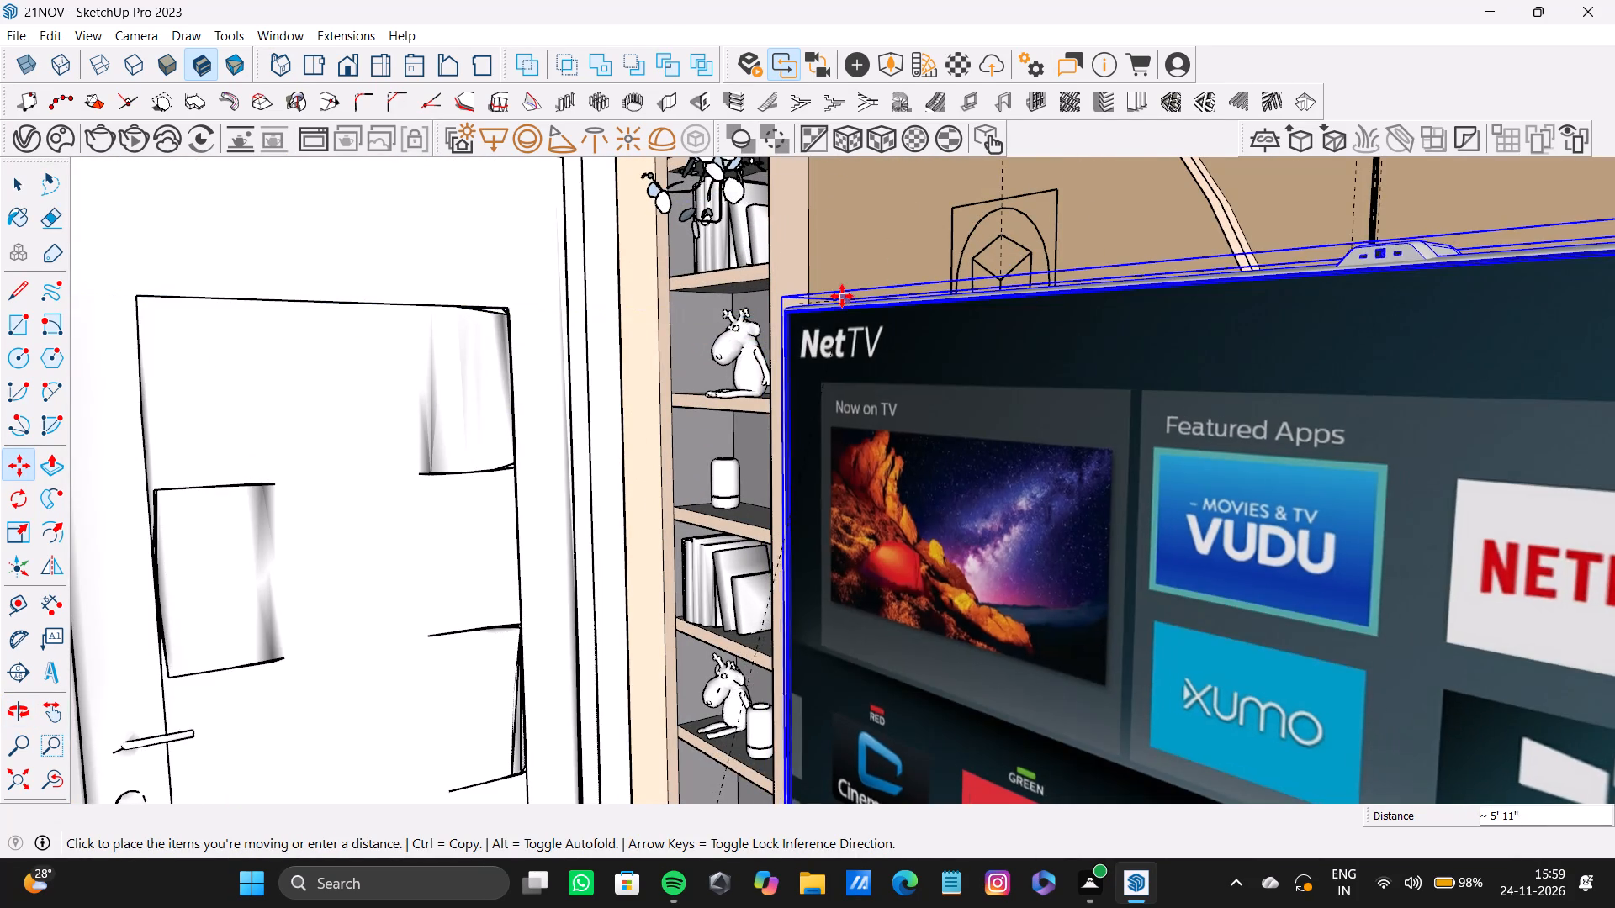
{"action": "left_click", "coordinate": [842, 296]}
Shrink the wall-placed TV uniformly from its upper corner, by factors of about 0.98 and 0.95.
{"action": "scroll", "coordinate": [916, 404], "scroll_direction": "down", "scroll_amount": 19}
{"action": "middle_click_drag", "start_coordinate": [1024, 459], "coordinate": [875, 403], "text": "shift"}
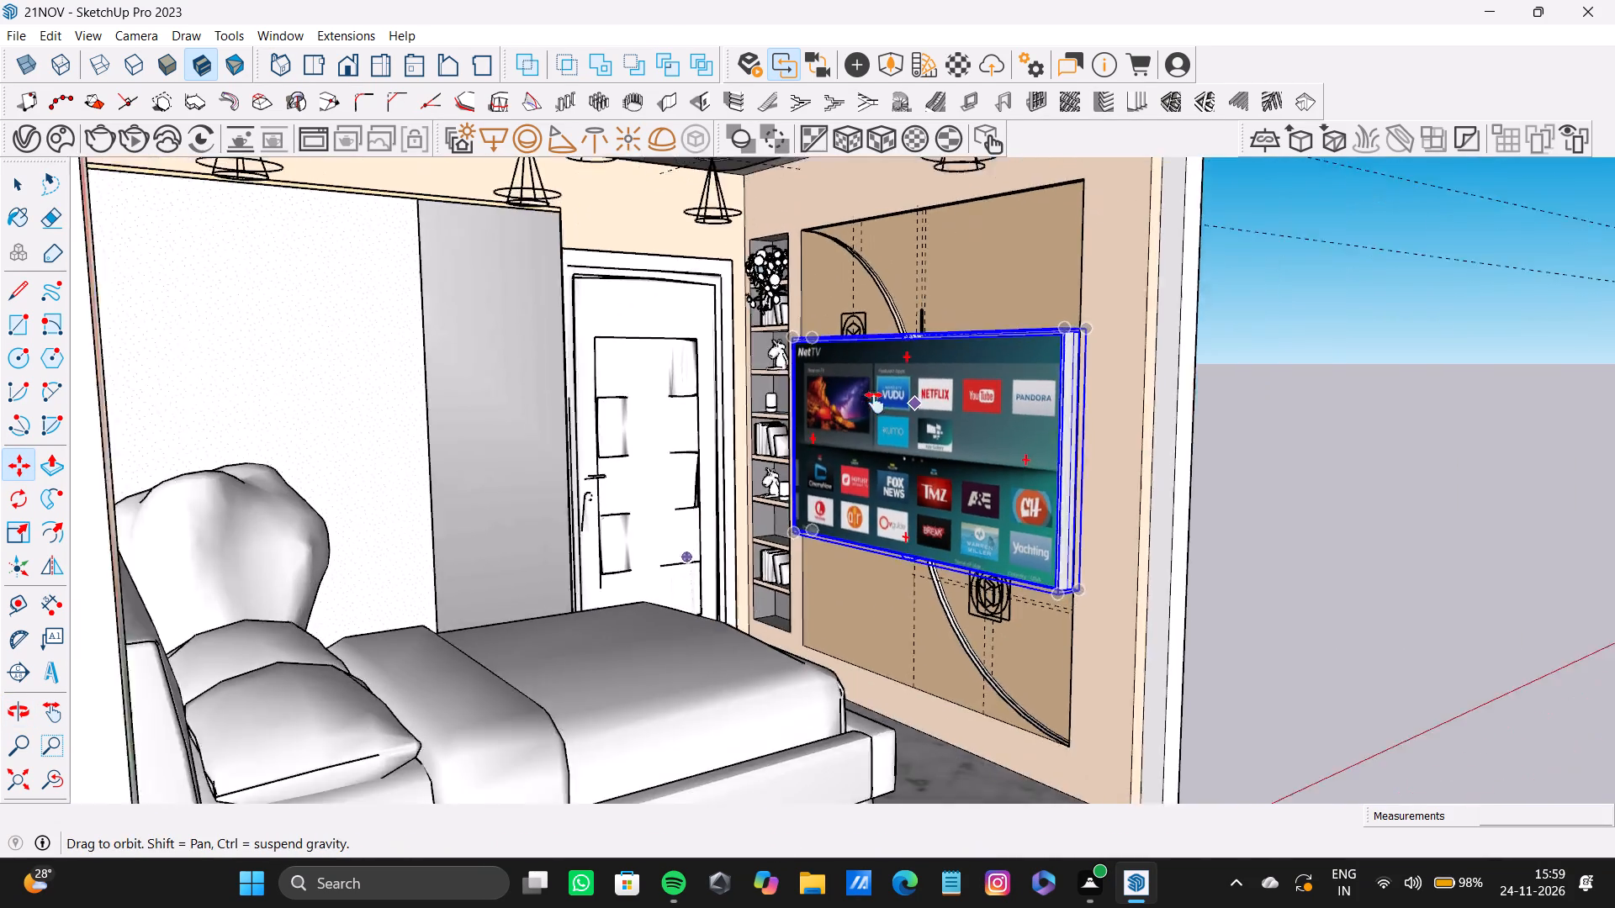
{"action": "middle_click_drag", "start_coordinate": [875, 403], "coordinate": [949, 448], "text": "shift"}
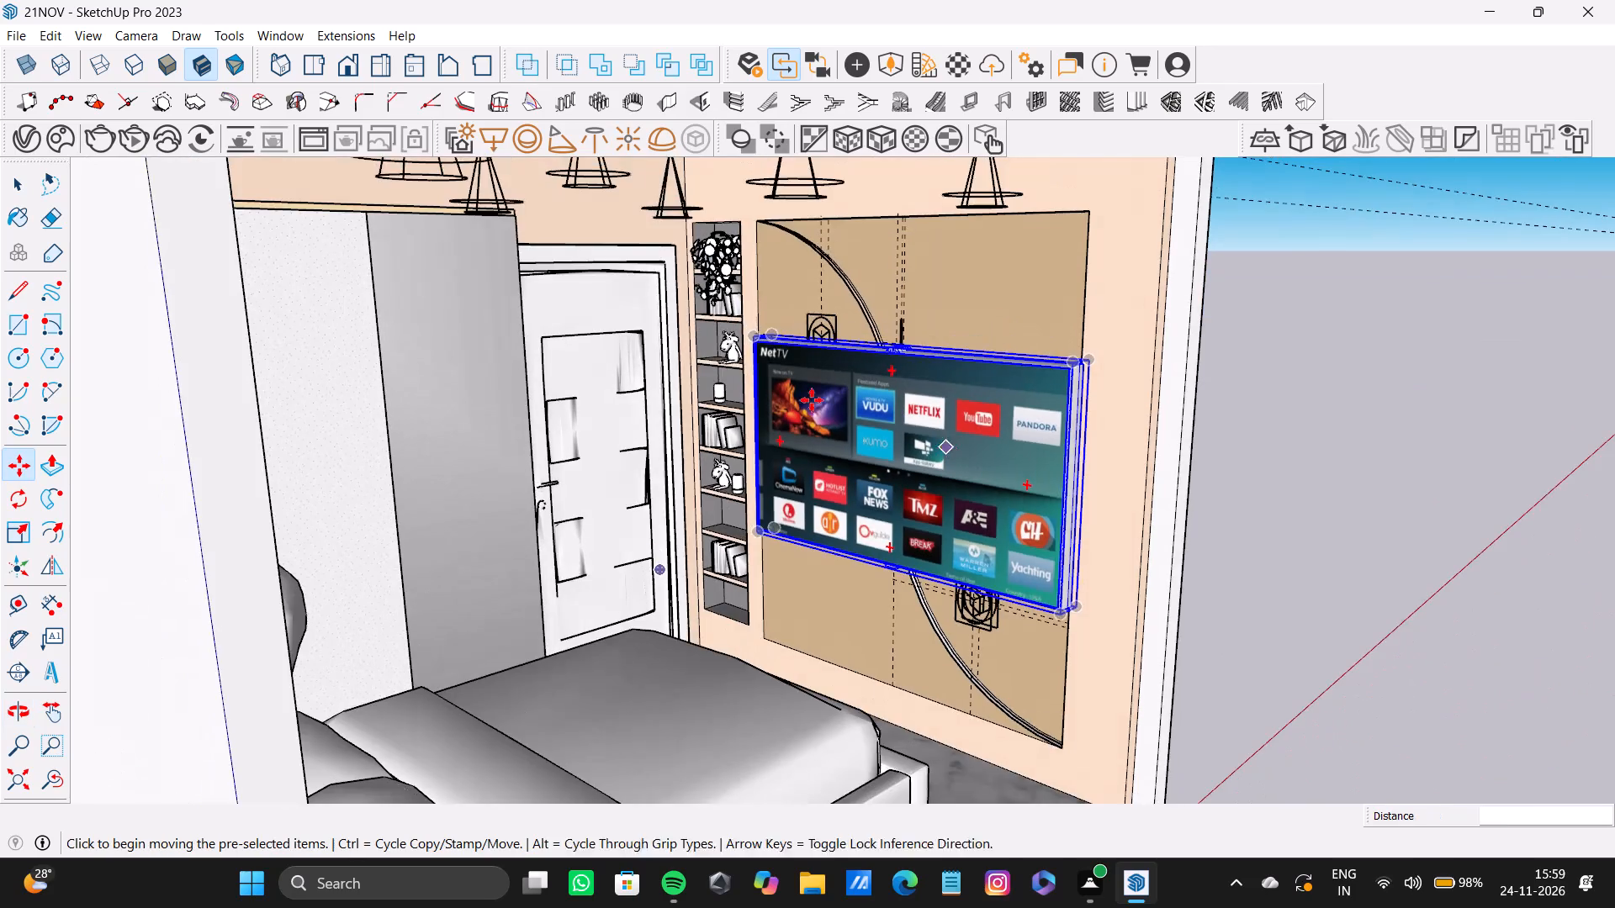
{"action": "scroll", "coordinate": [712, 356], "scroll_direction": "up", "scroll_amount": 4}
{"action": "key", "text": "s"}
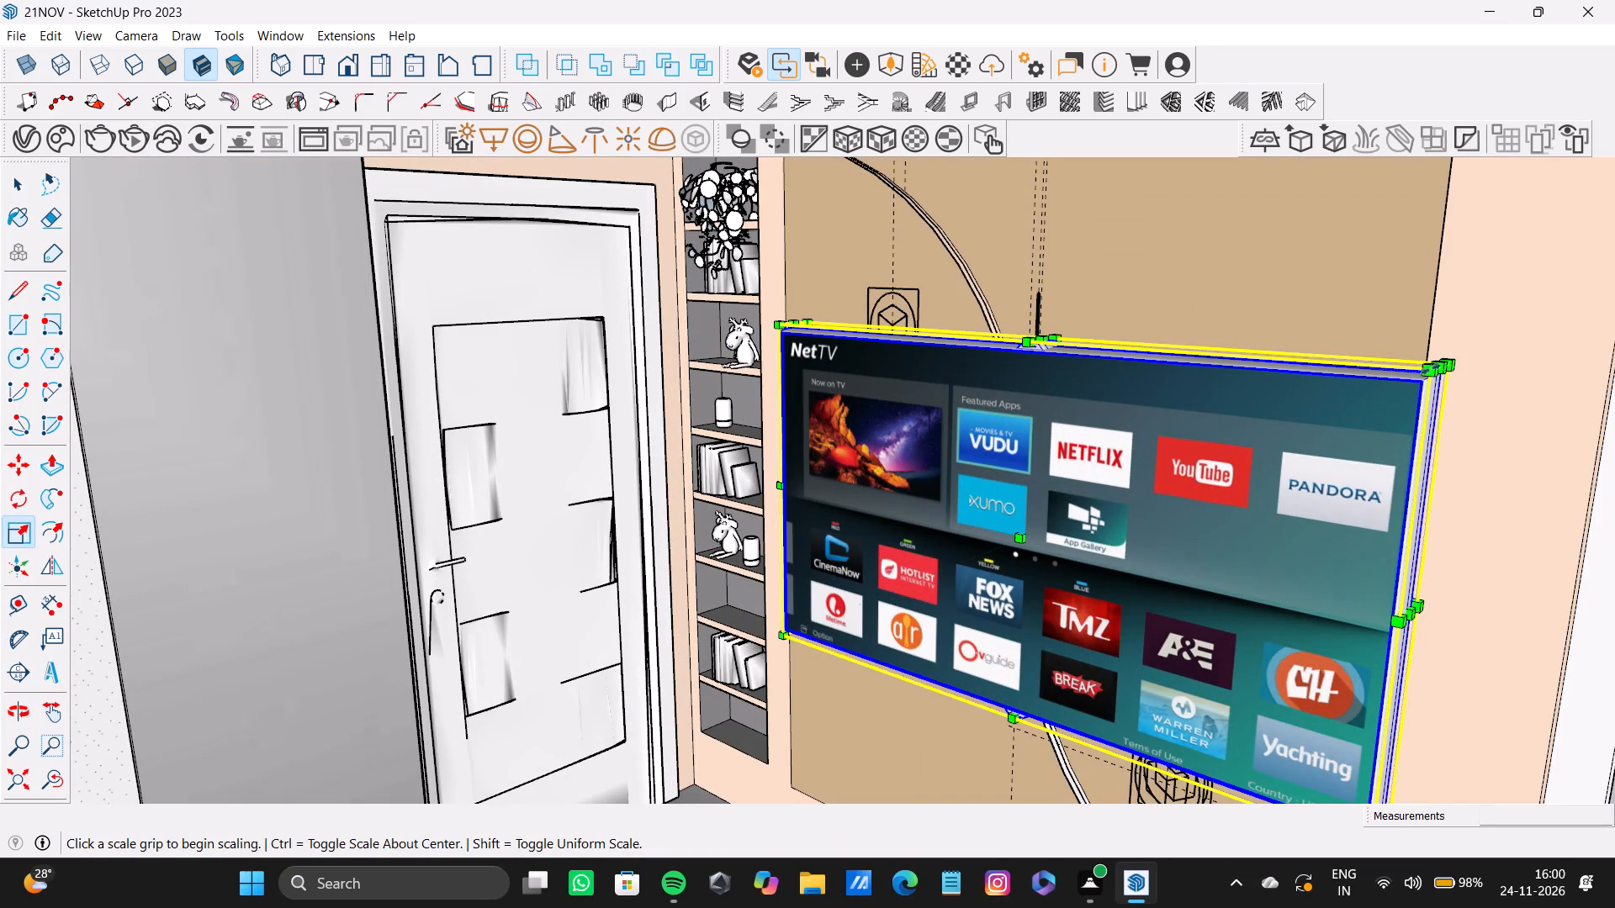
{"action": "left_click_drag", "start_coordinate": [1452, 367], "coordinate": [1297, 353]}
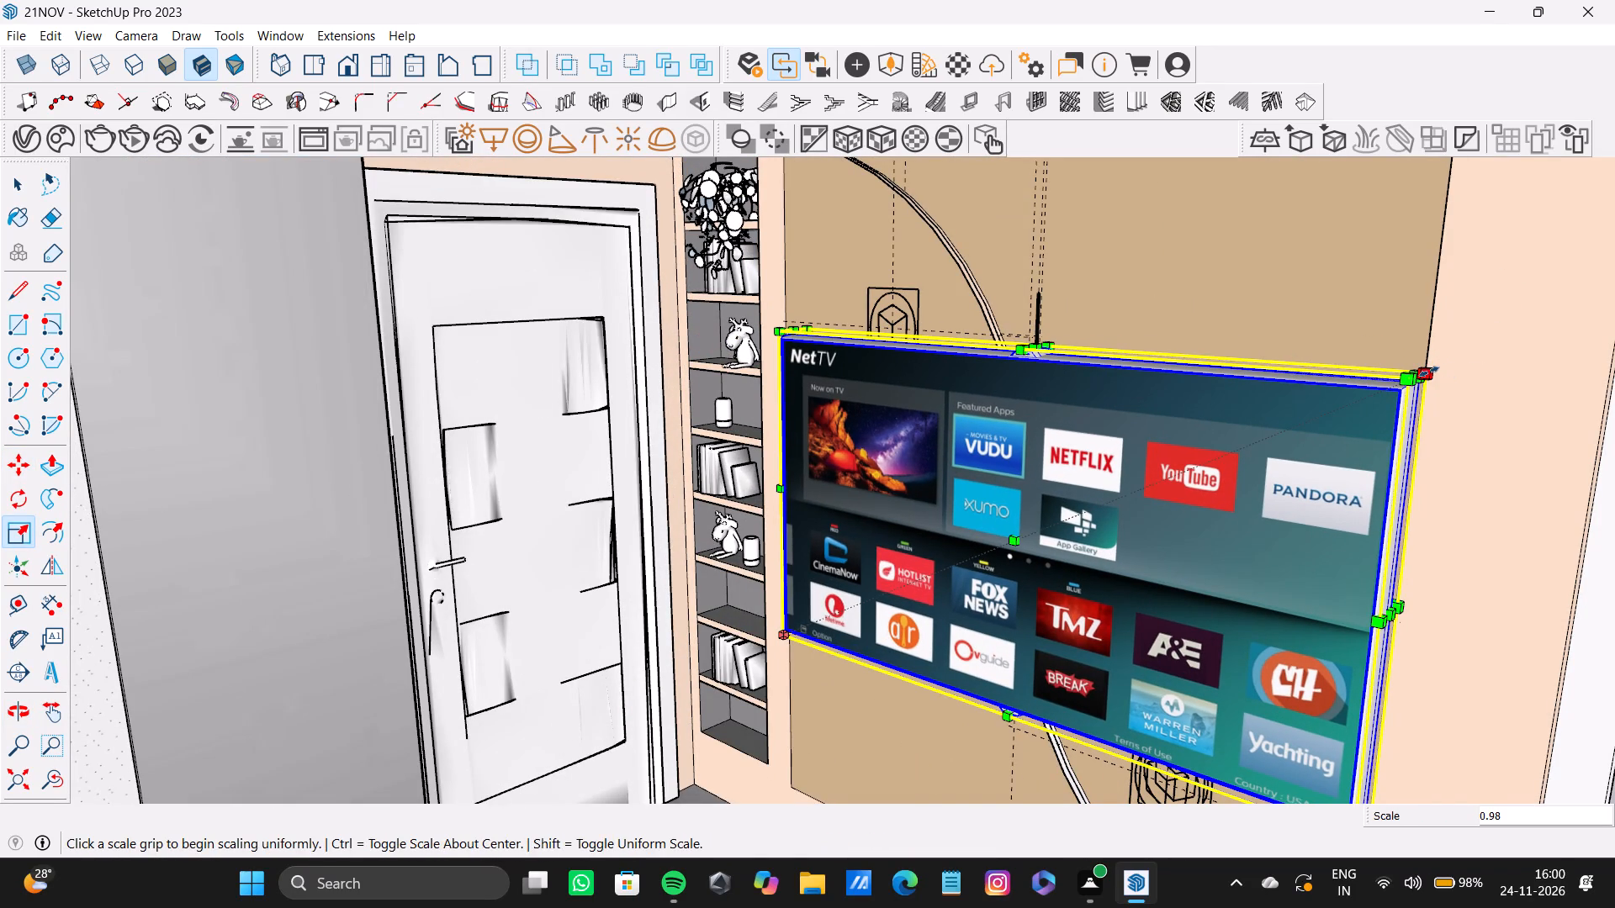
{"action": "left_click_drag", "start_coordinate": [1429, 372], "coordinate": [1228, 381]}
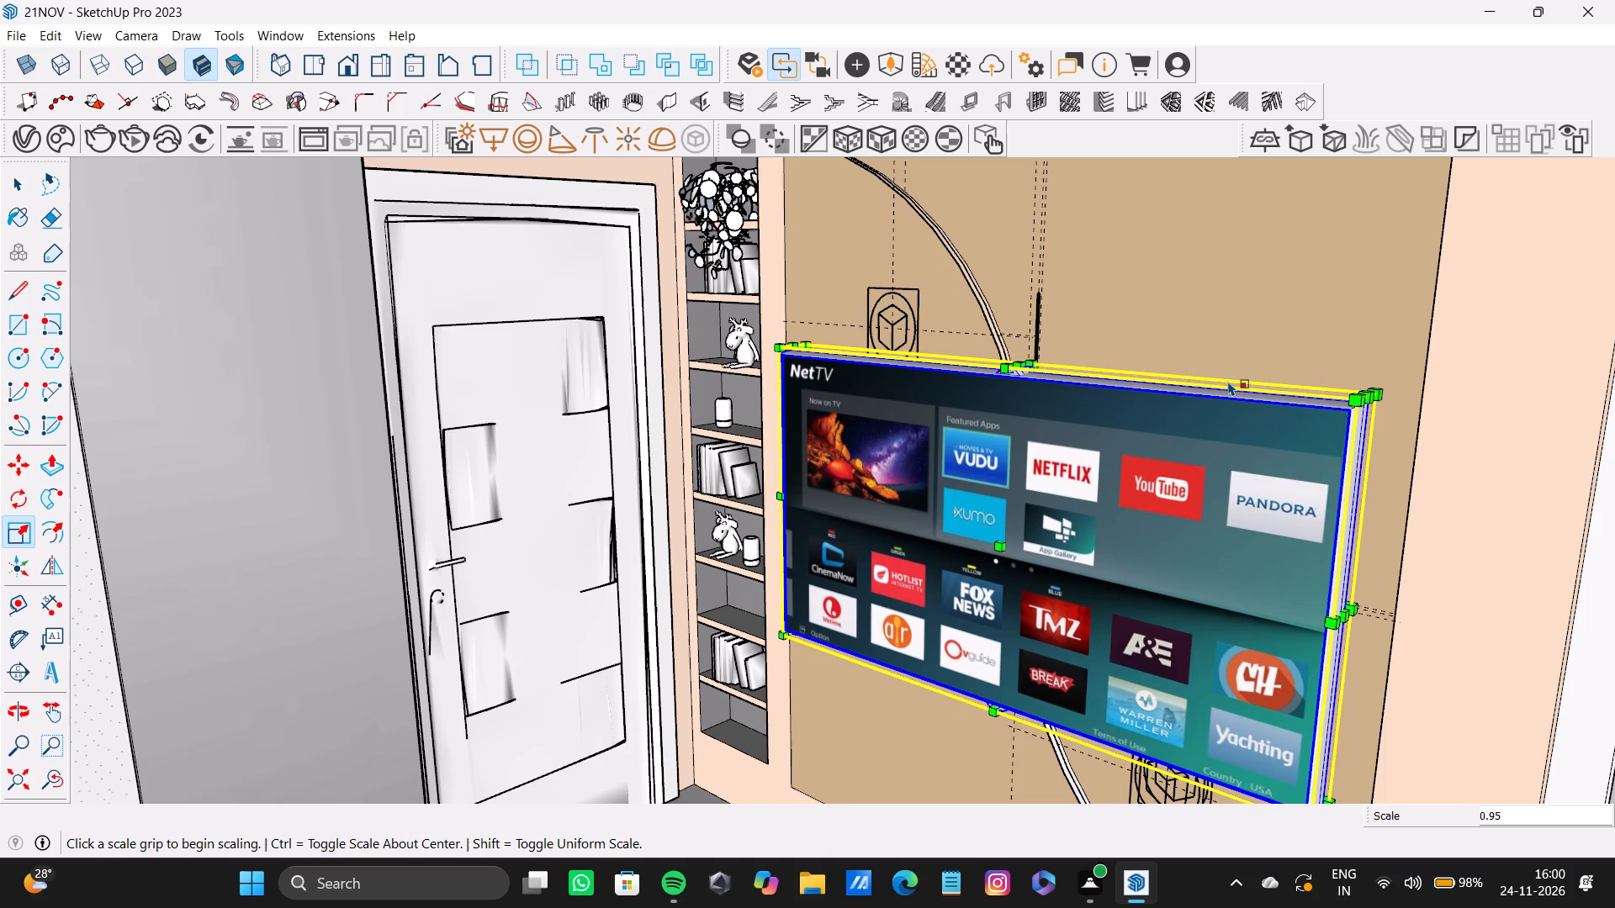
{"action": "scroll", "coordinate": [1228, 381], "scroll_direction": "down", "scroll_amount": 14}
{"action": "middle_click_drag", "start_coordinate": [1228, 383], "coordinate": [955, 237]}
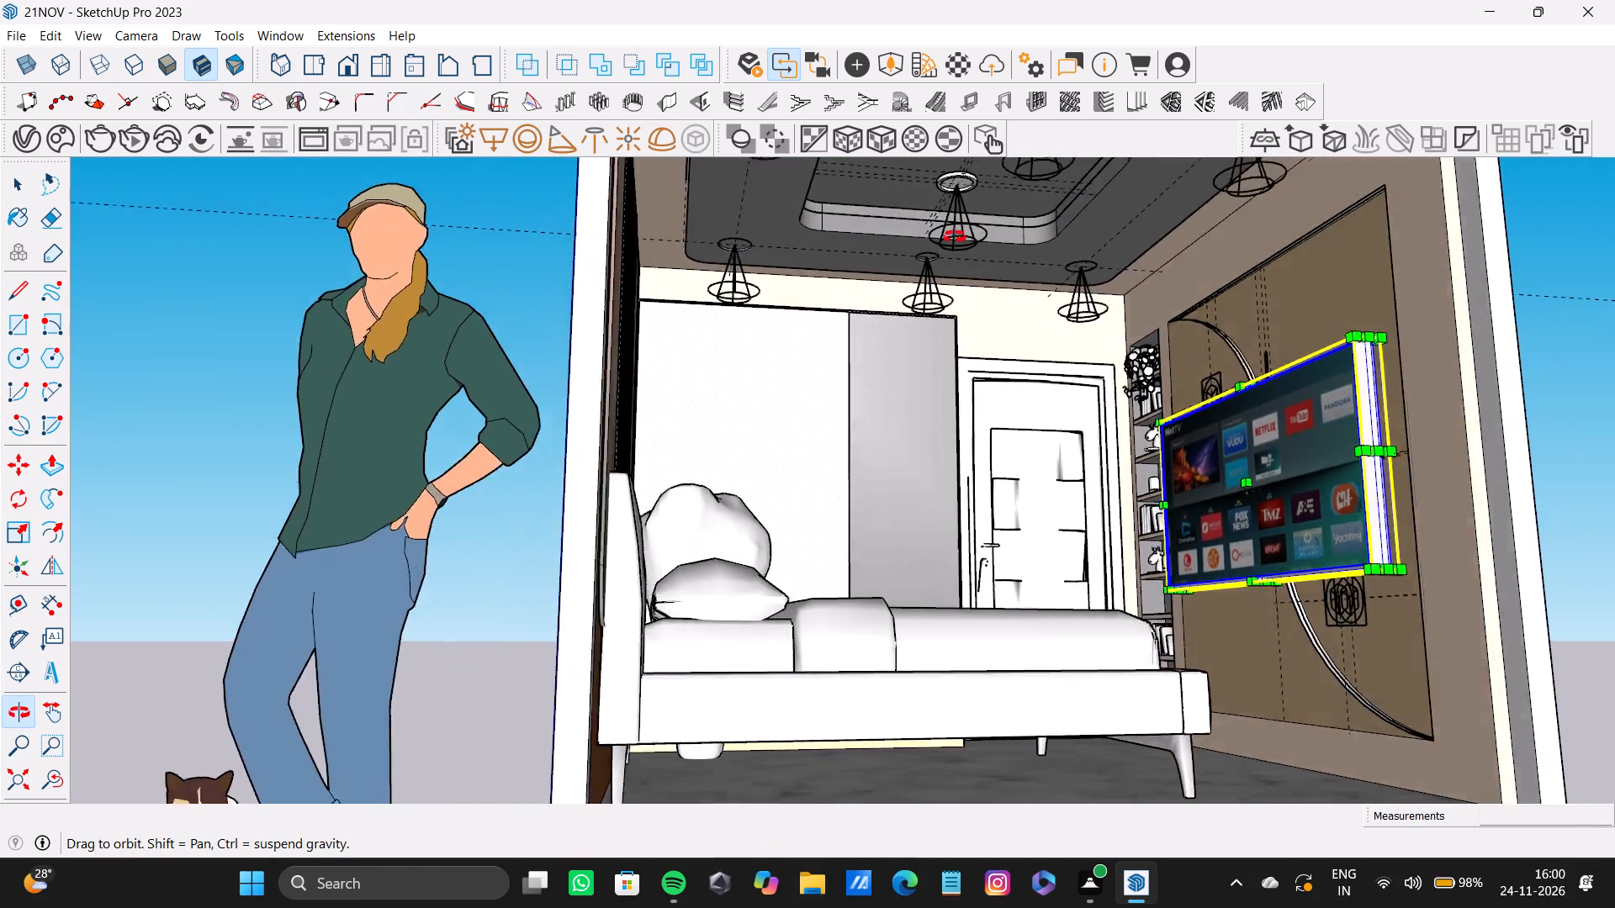
Thin the wall-mounted TV by scaling its depth along the green axis by a factor of about 0.36.
{"action": "middle_click_drag", "start_coordinate": [955, 237], "coordinate": [717, 251]}
{"action": "scroll", "coordinate": [1014, 425], "scroll_direction": "up", "scroll_amount": 3}
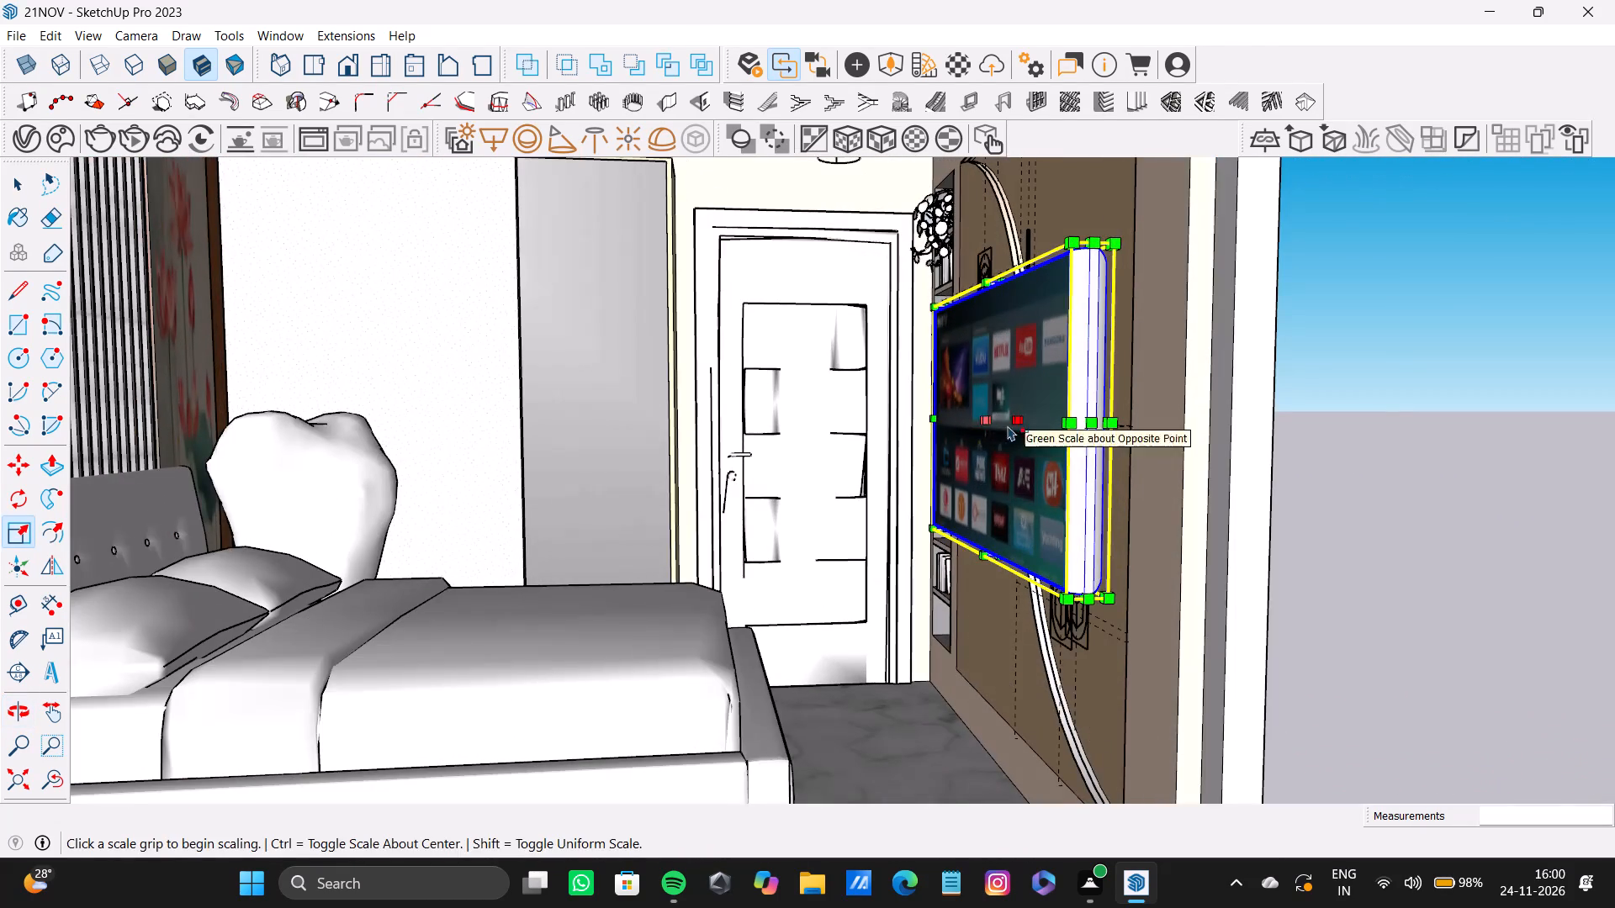
{"action": "left_click_drag", "start_coordinate": [983, 427], "coordinate": [1006, 430]}
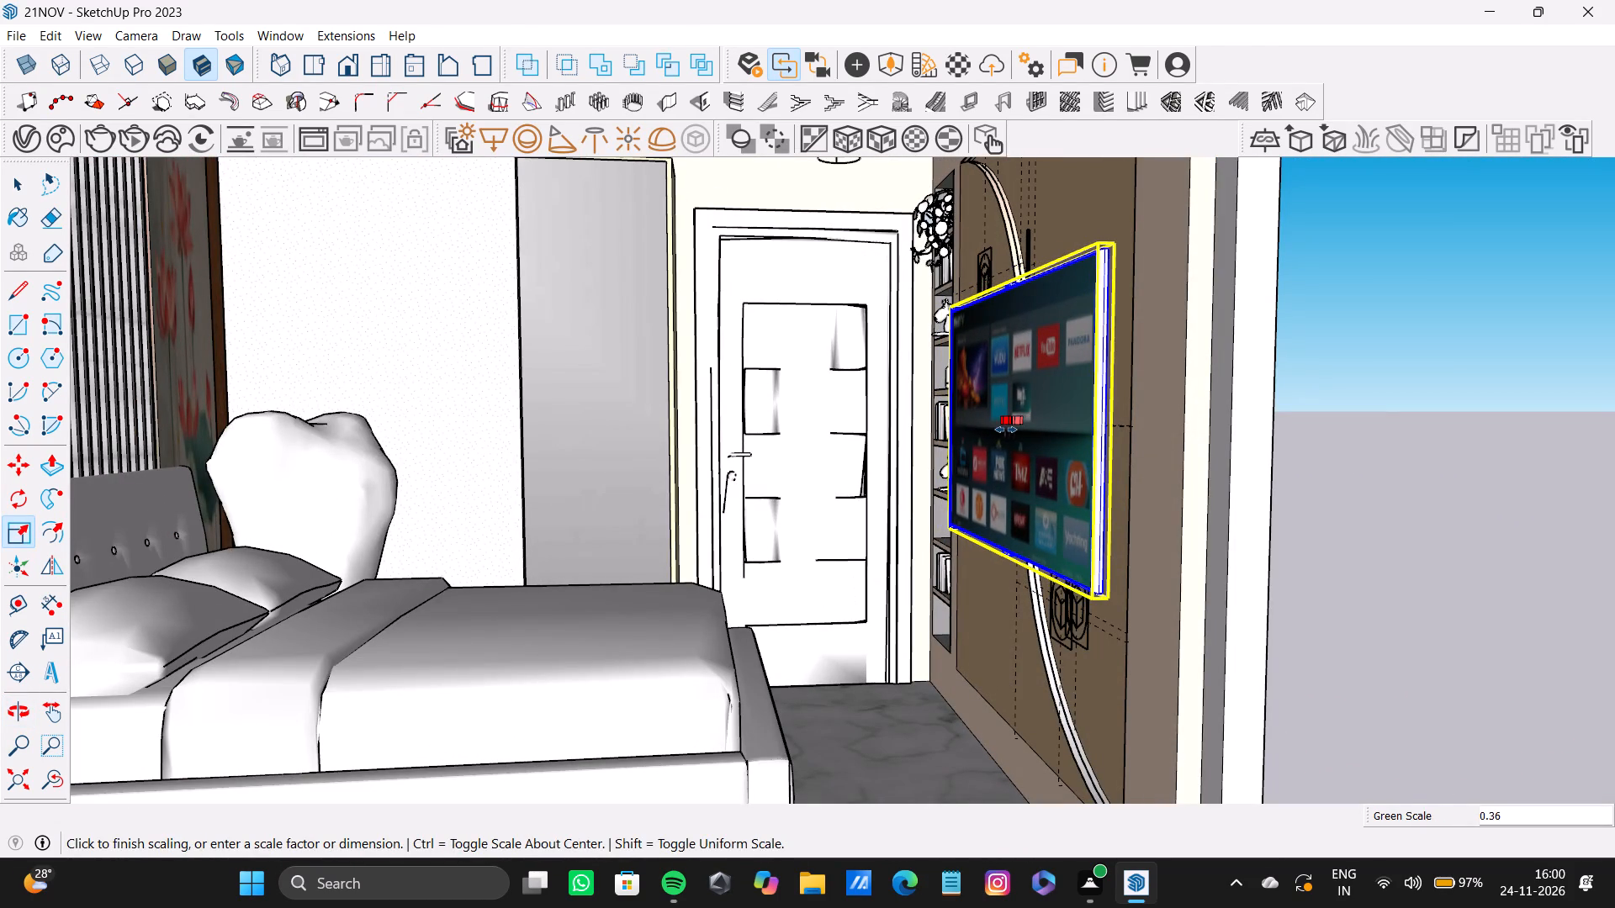
{"action": "left_click_drag", "start_coordinate": [1006, 430], "coordinate": [998, 430]}
{"action": "middle_click_drag", "start_coordinate": [981, 431], "coordinate": [1230, 442]}
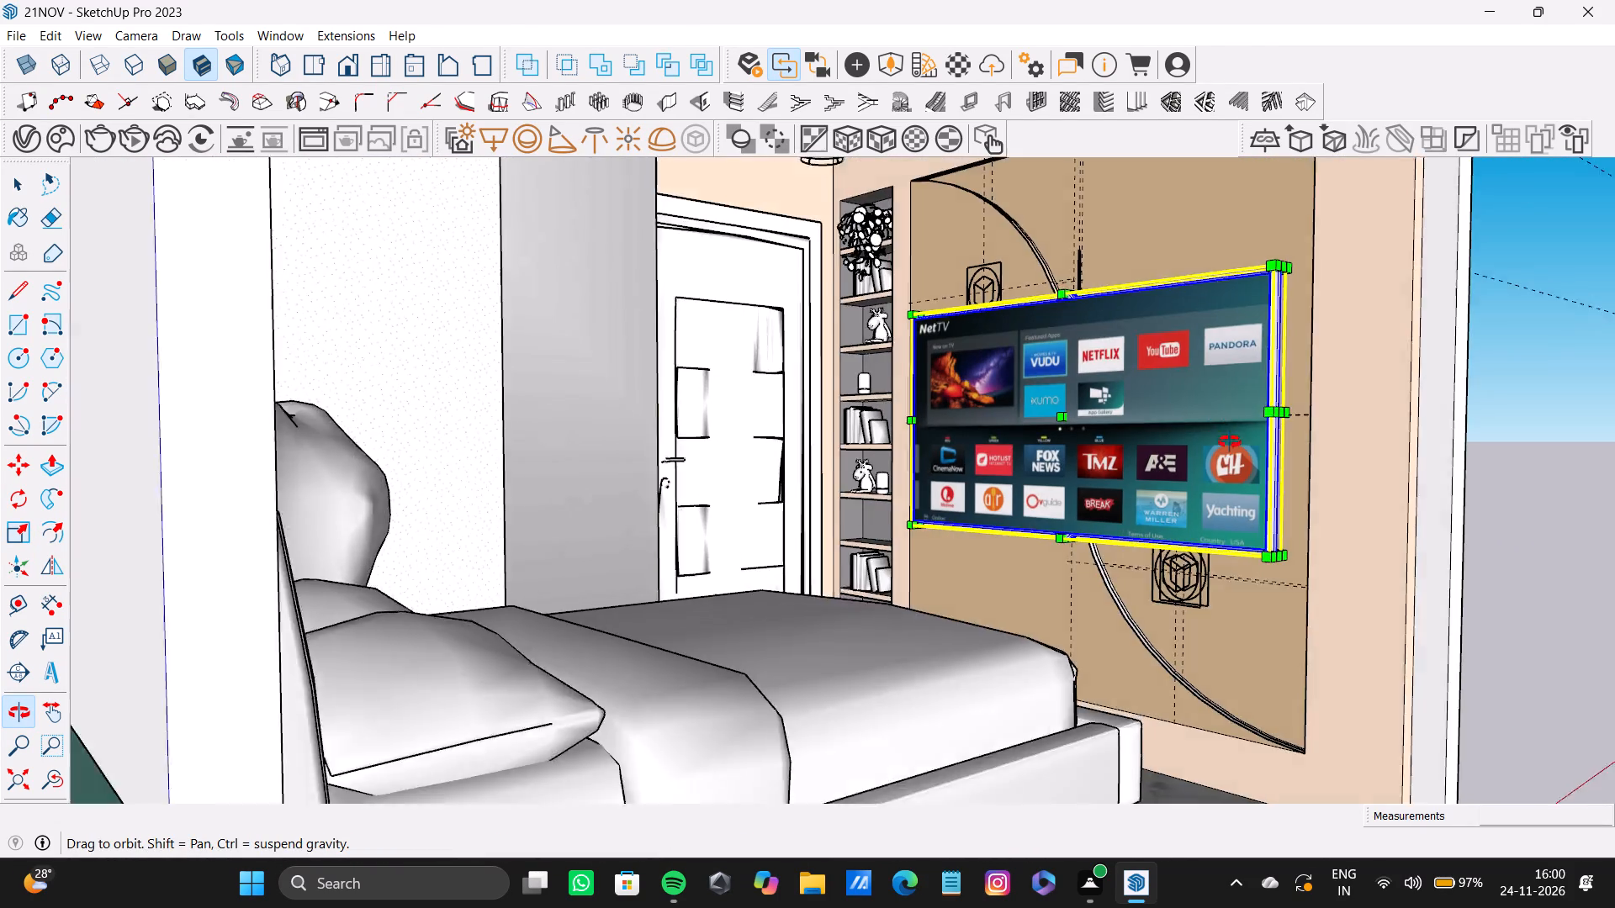
{"action": "middle_click_drag", "start_coordinate": [1230, 442], "coordinate": [1104, 472]}
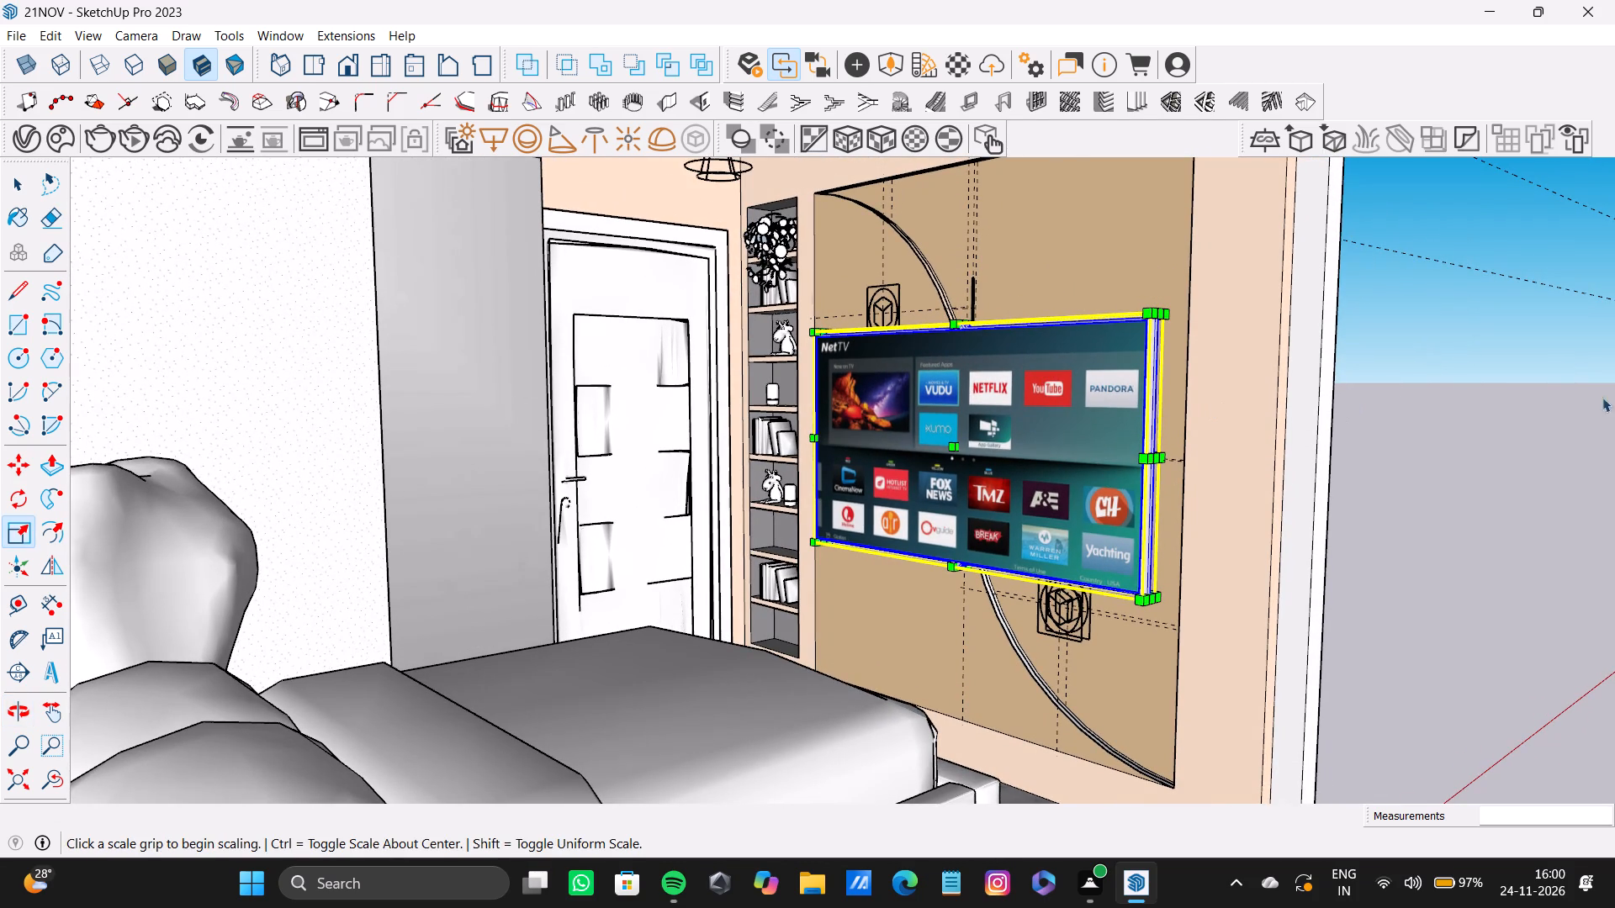
{"action": "key", "text": "space"}
{"action": "left_click", "coordinate": [1468, 407]}
Paint the narrow white strip beside the headboard wall's wood panel with the Wood Cherry Original material sampled from that panel.
{"action": "scroll", "coordinate": [901, 433], "scroll_direction": "down", "scroll_amount": 4}
{"action": "middle_click_drag", "start_coordinate": [900, 434], "coordinate": [711, 252]}
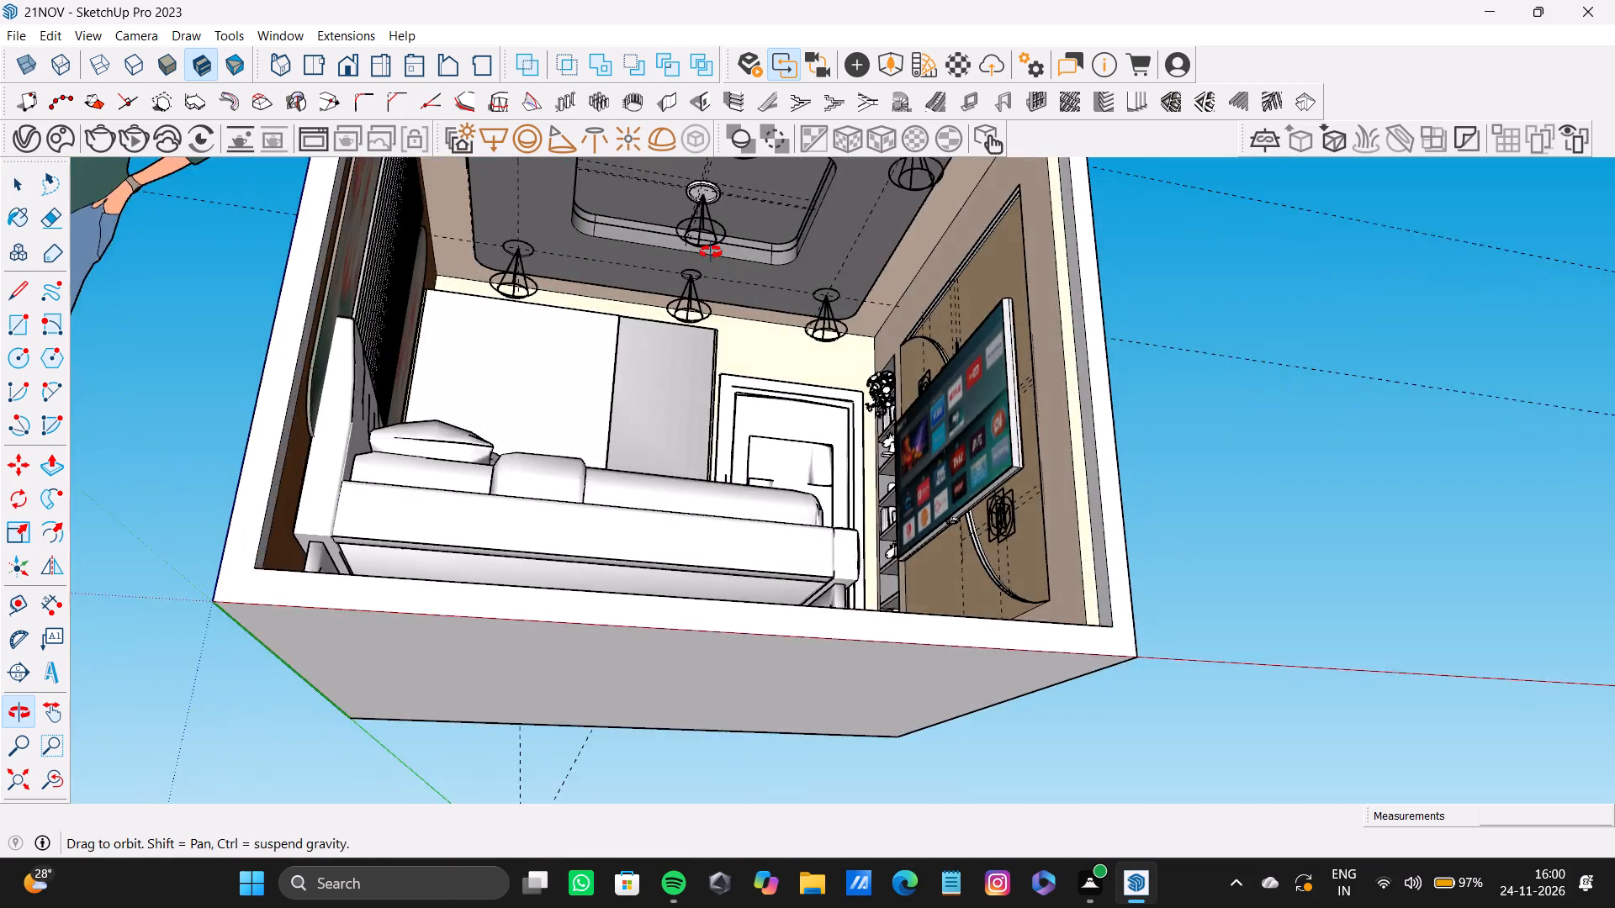
{"action": "middle_click_drag", "start_coordinate": [711, 252], "coordinate": [610, 492]}
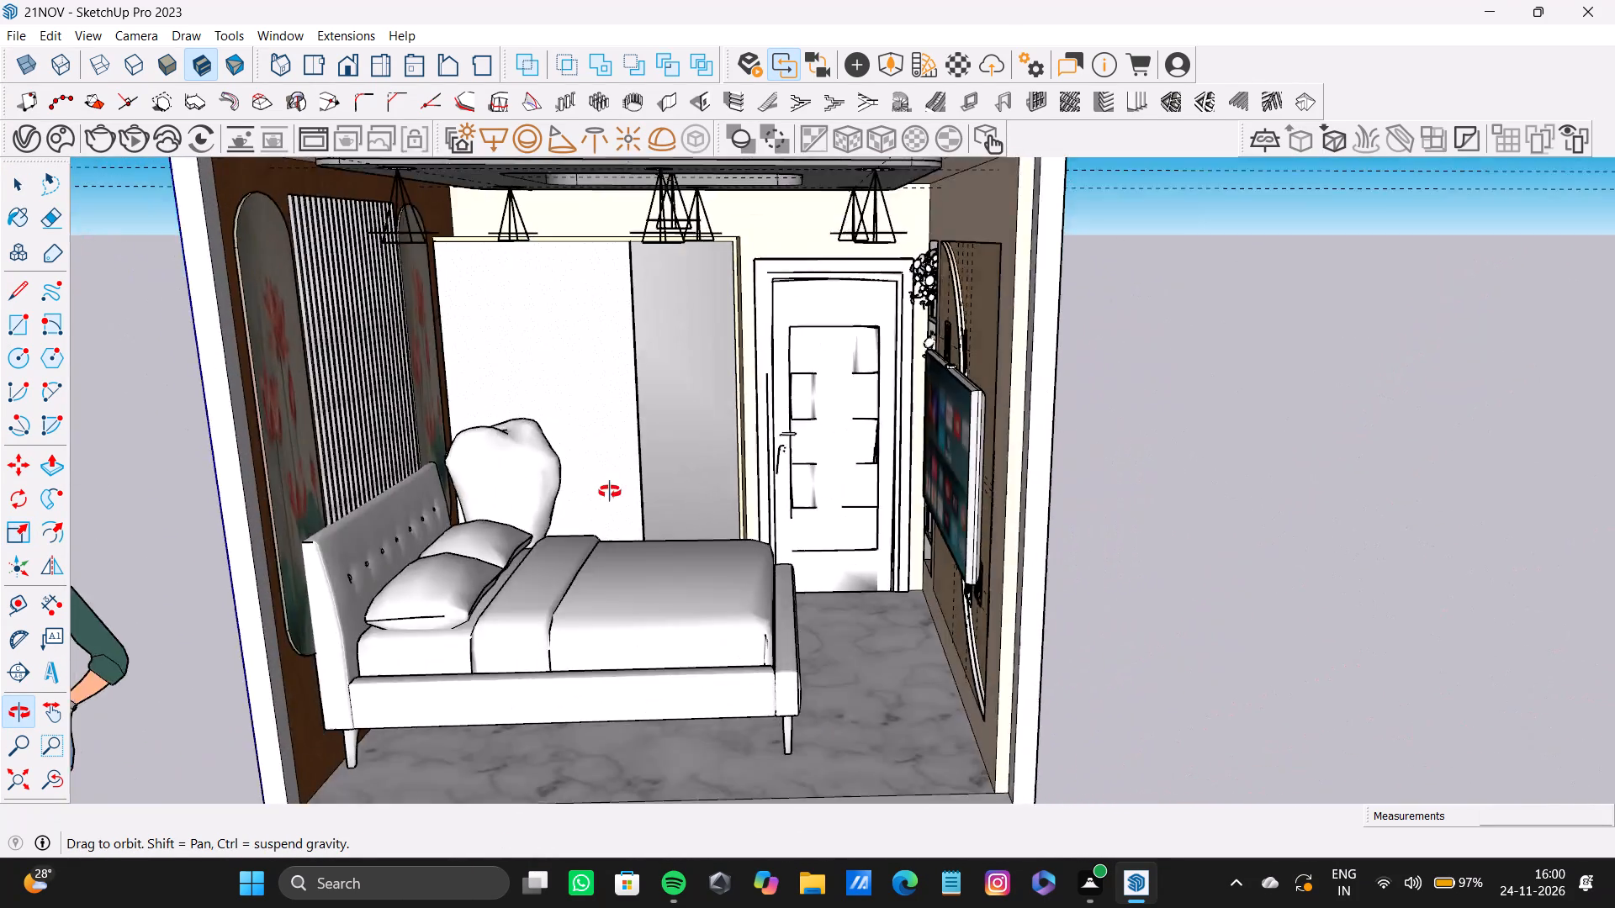
{"action": "middle_click_drag", "start_coordinate": [610, 492], "coordinate": [565, 487]}
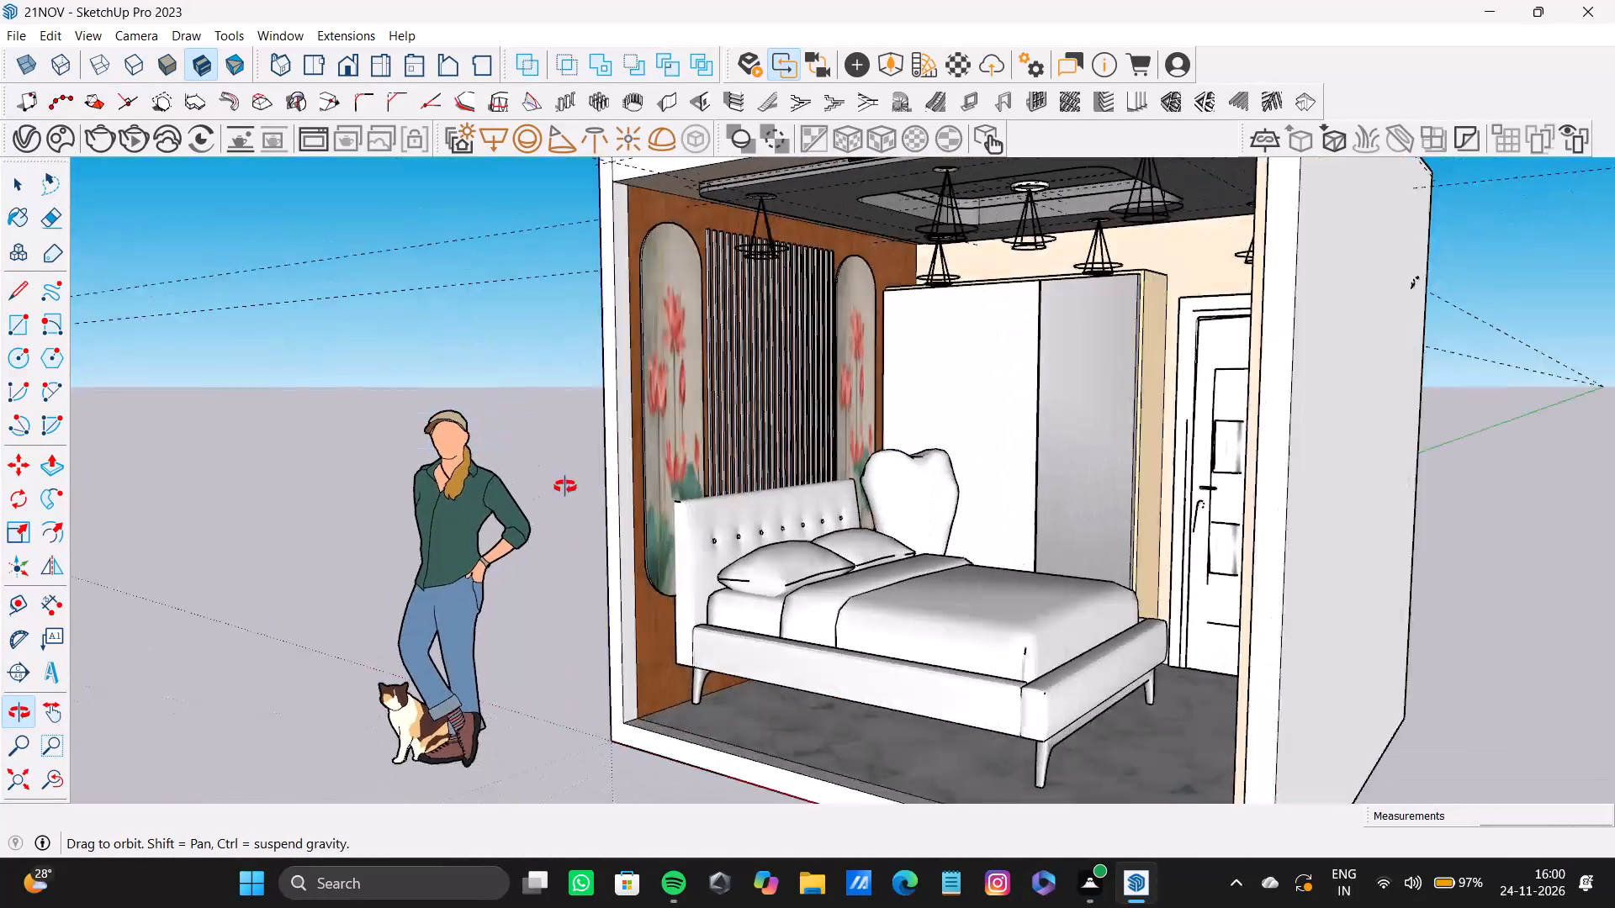
{"action": "middle_click_drag", "start_coordinate": [565, 487], "coordinate": [563, 488]}
{"action": "key", "text": "space"}
{"action": "left_click", "coordinate": [468, 314]}
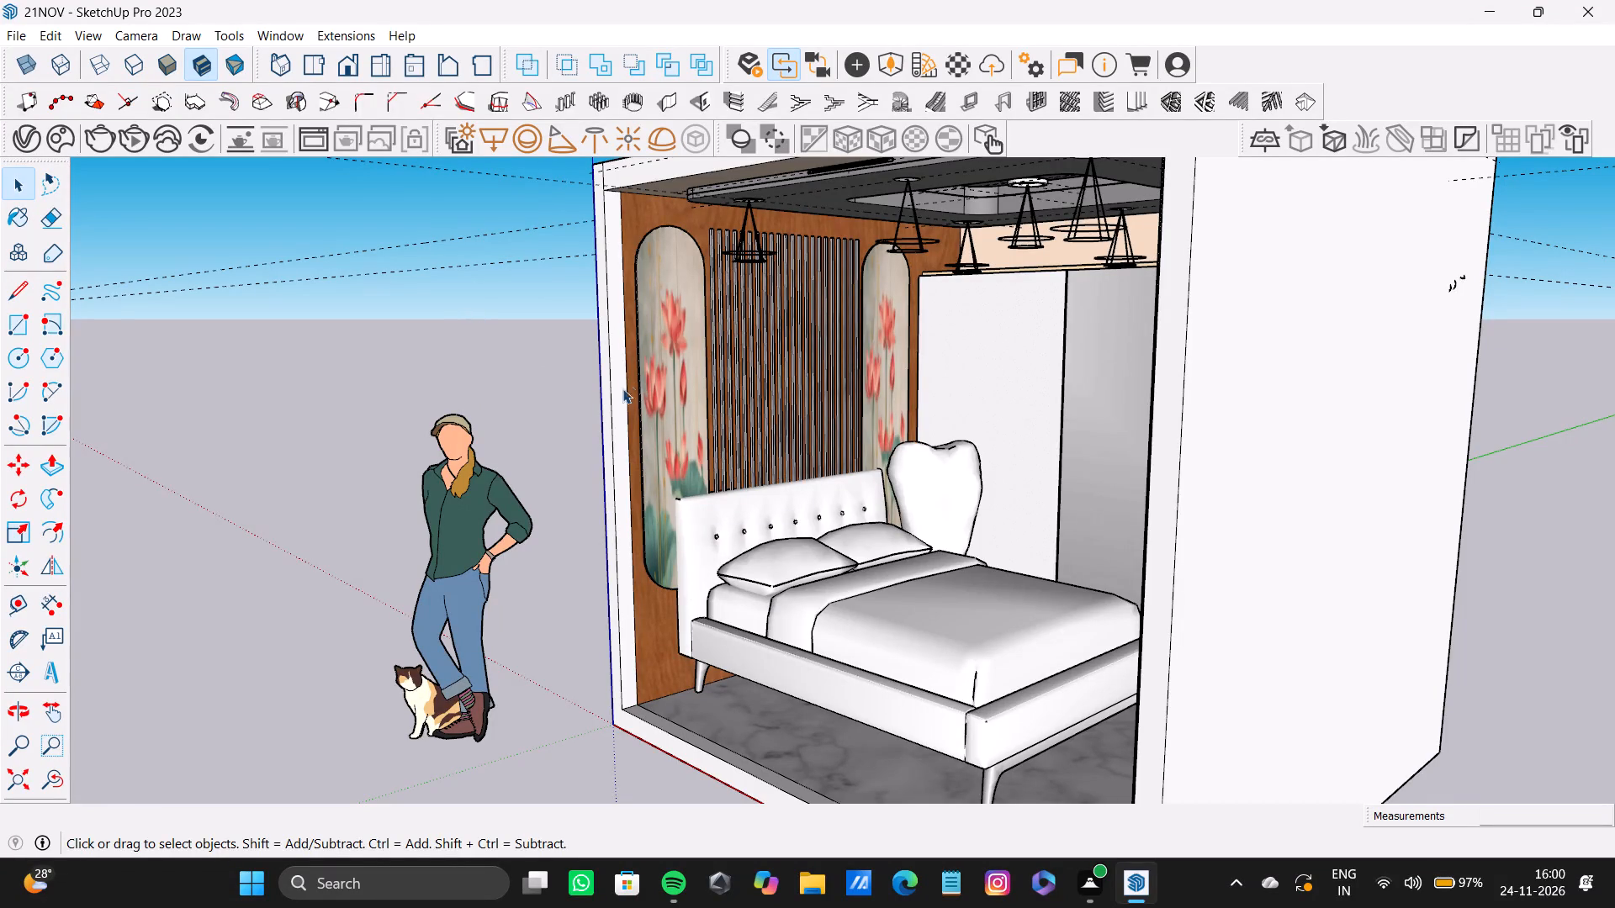
{"action": "left_click", "coordinate": [617, 388]}
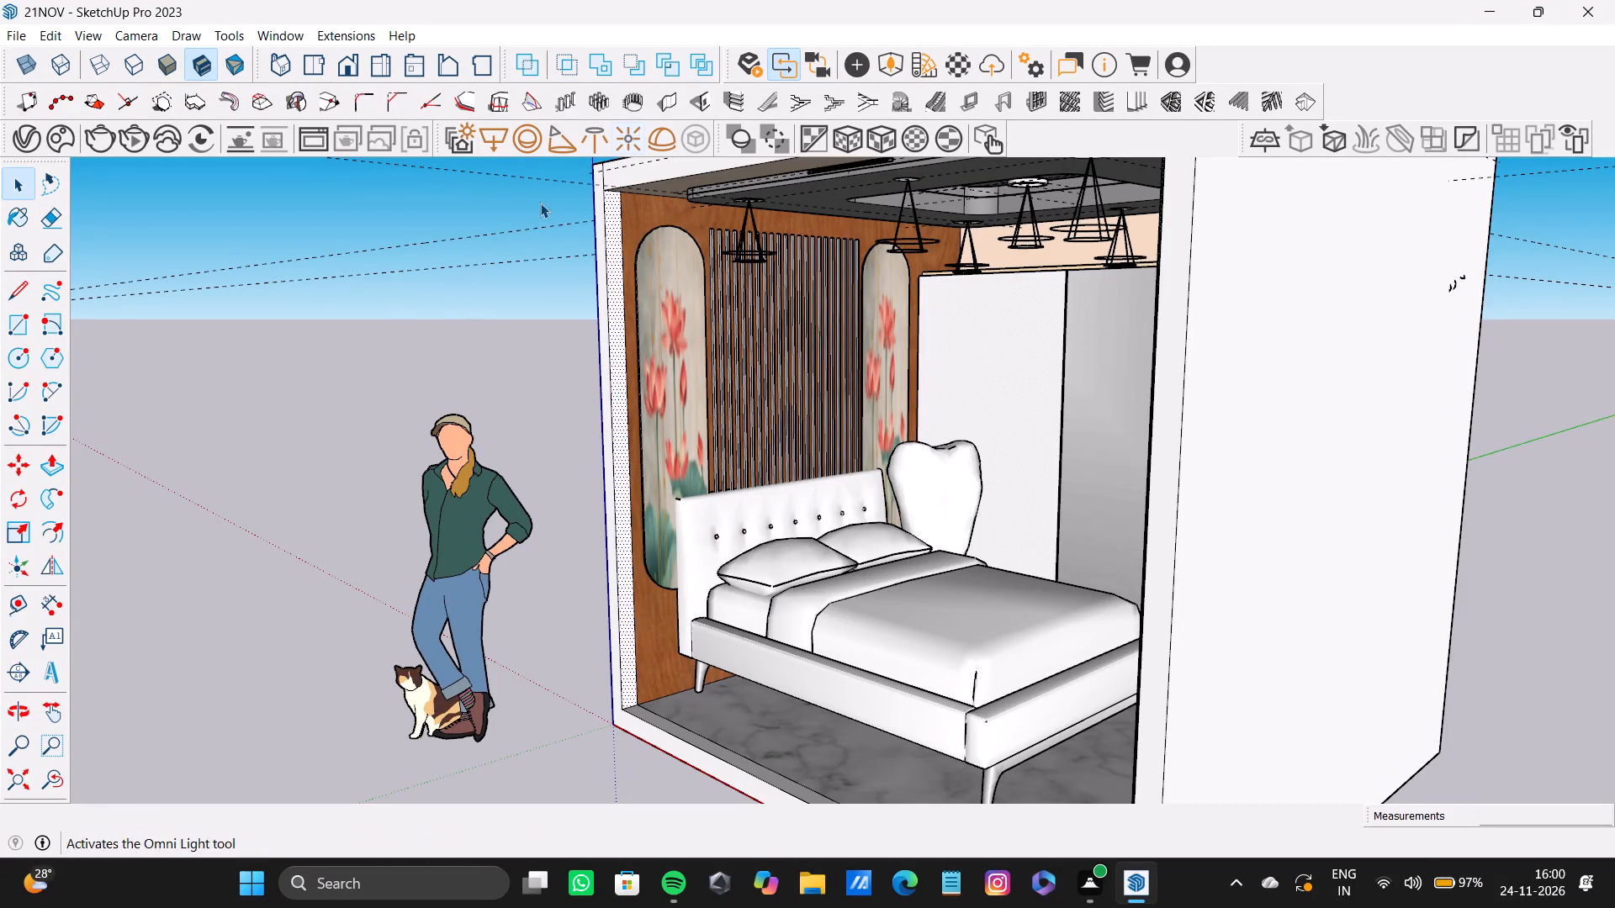
{"action": "left_click", "coordinate": [23, 209]}
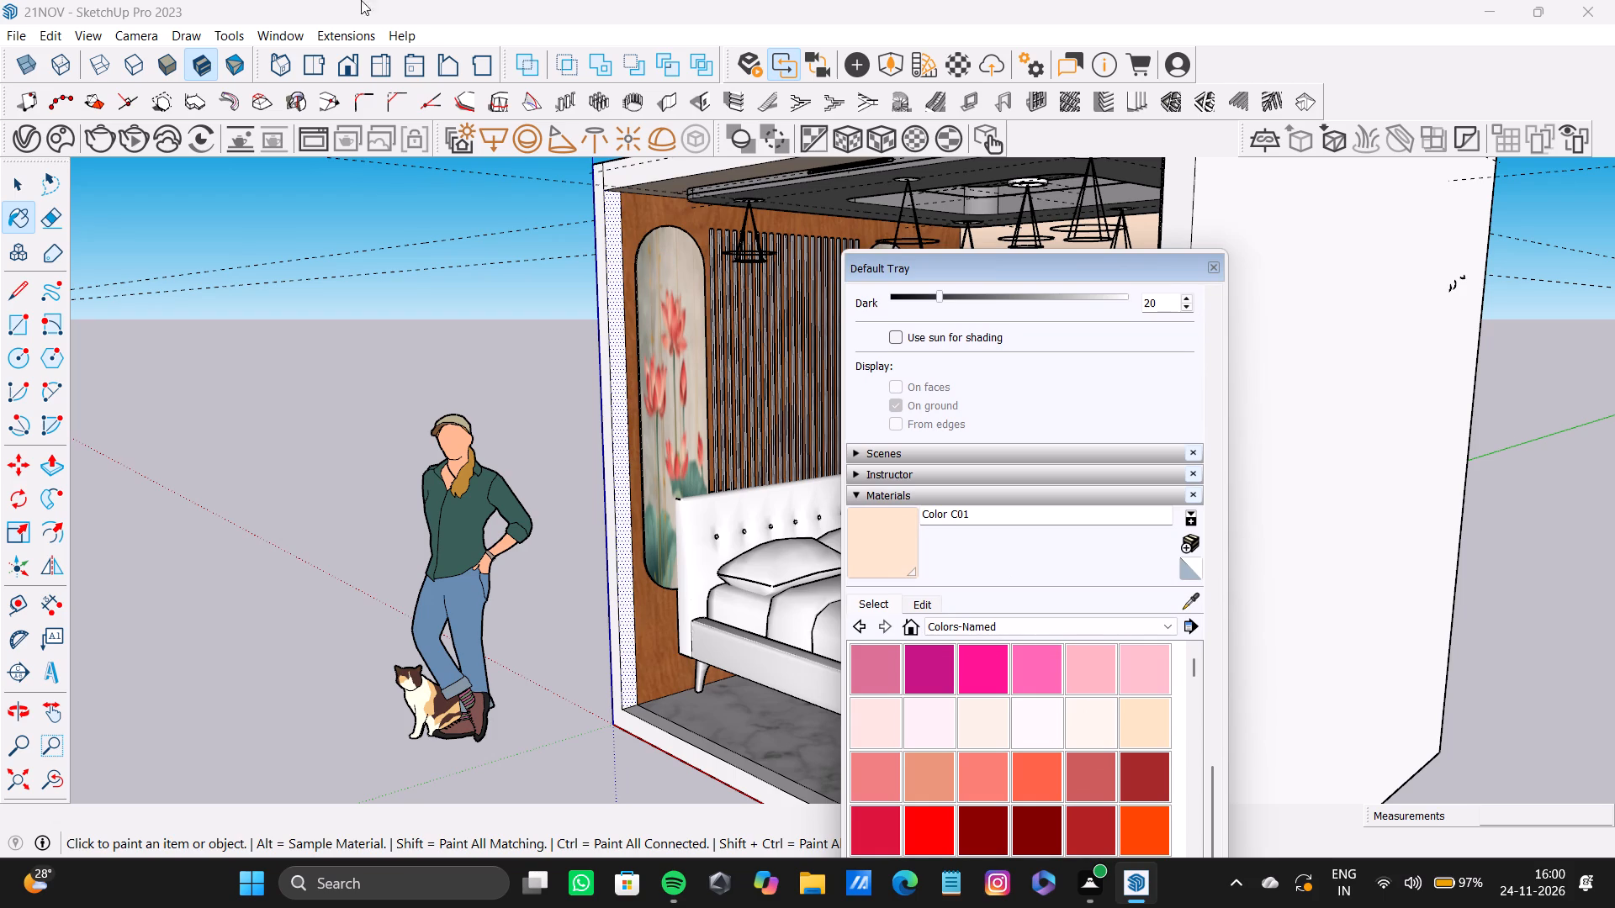
{"action": "left_click", "coordinate": [1190, 603]}
{"action": "left_click", "coordinate": [655, 211]}
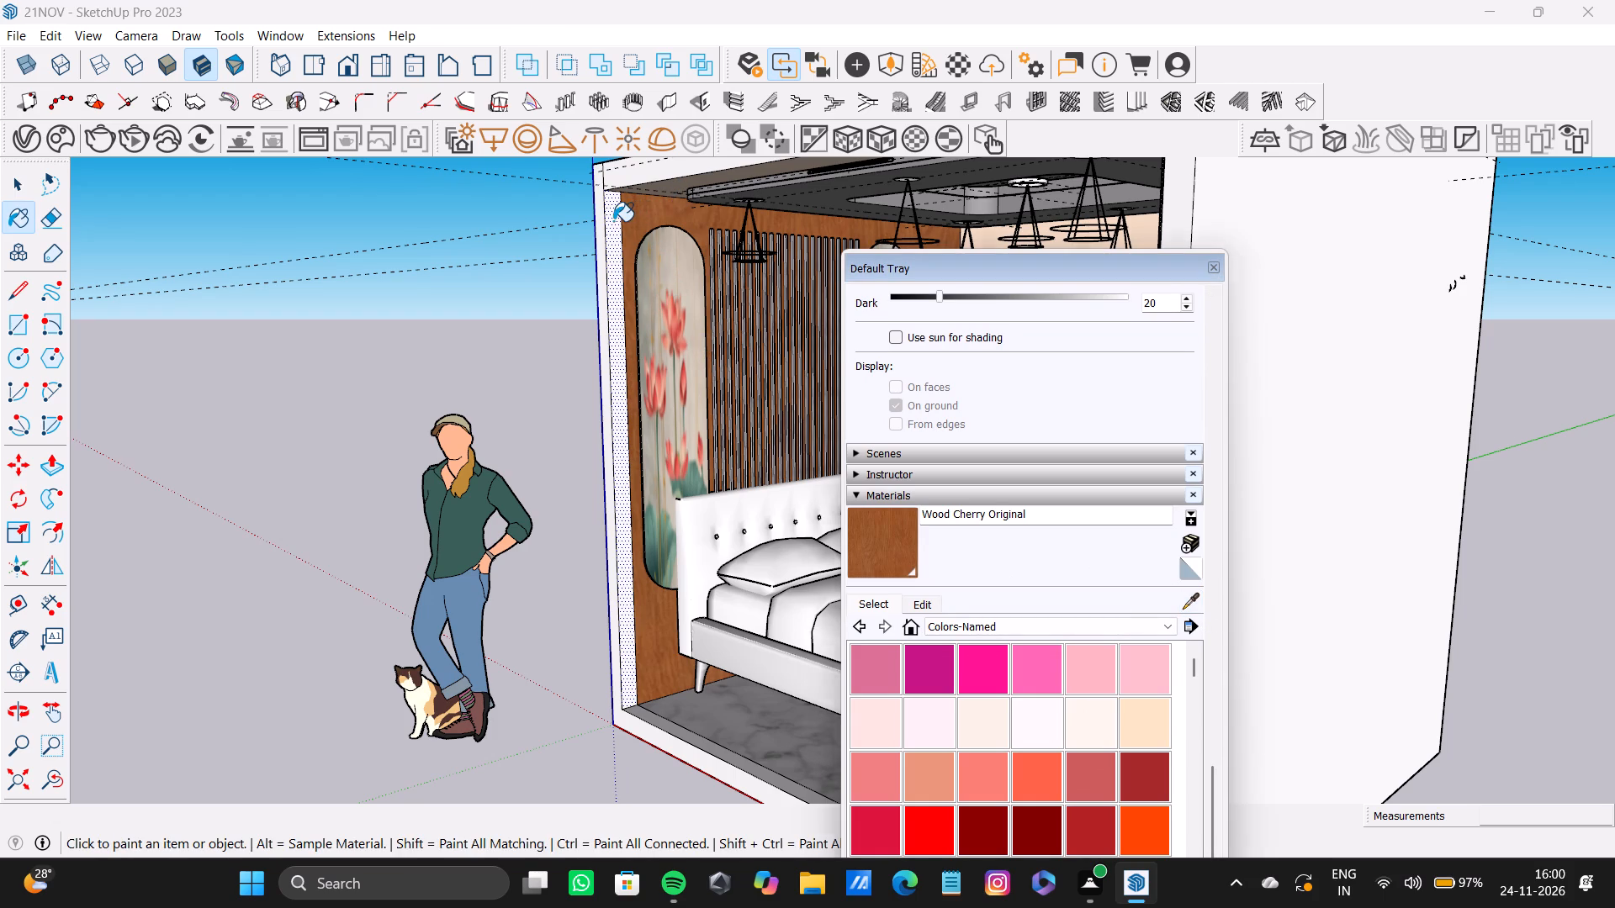
{"action": "left_click", "coordinate": [613, 221]}
{"action": "key", "text": "space"}
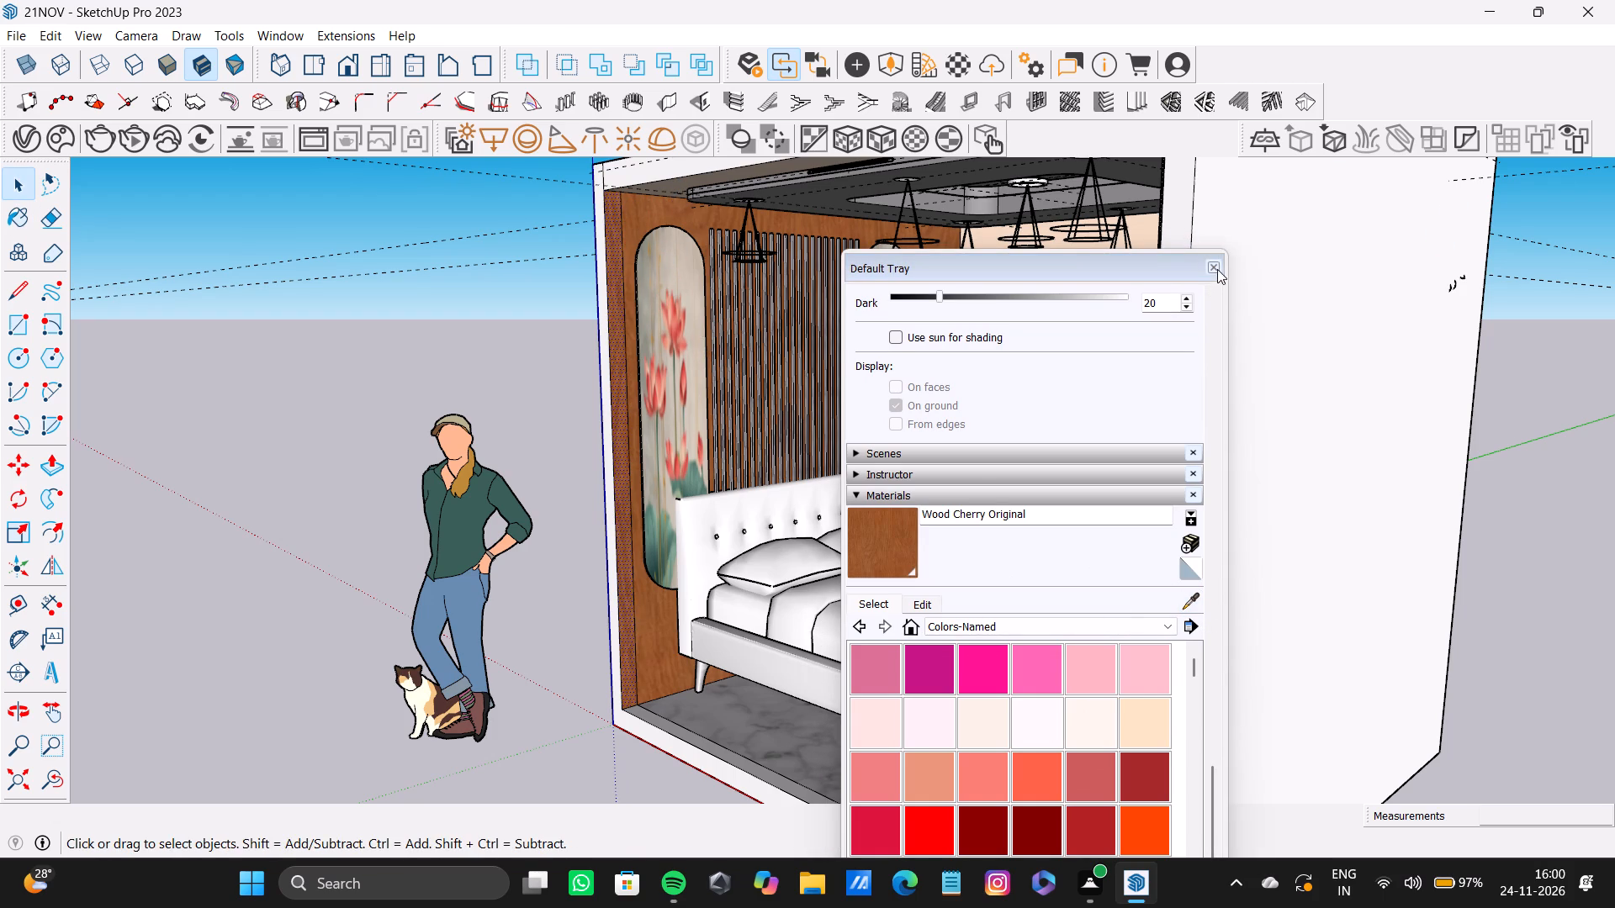
{"action": "left_click", "coordinate": [1217, 269]}
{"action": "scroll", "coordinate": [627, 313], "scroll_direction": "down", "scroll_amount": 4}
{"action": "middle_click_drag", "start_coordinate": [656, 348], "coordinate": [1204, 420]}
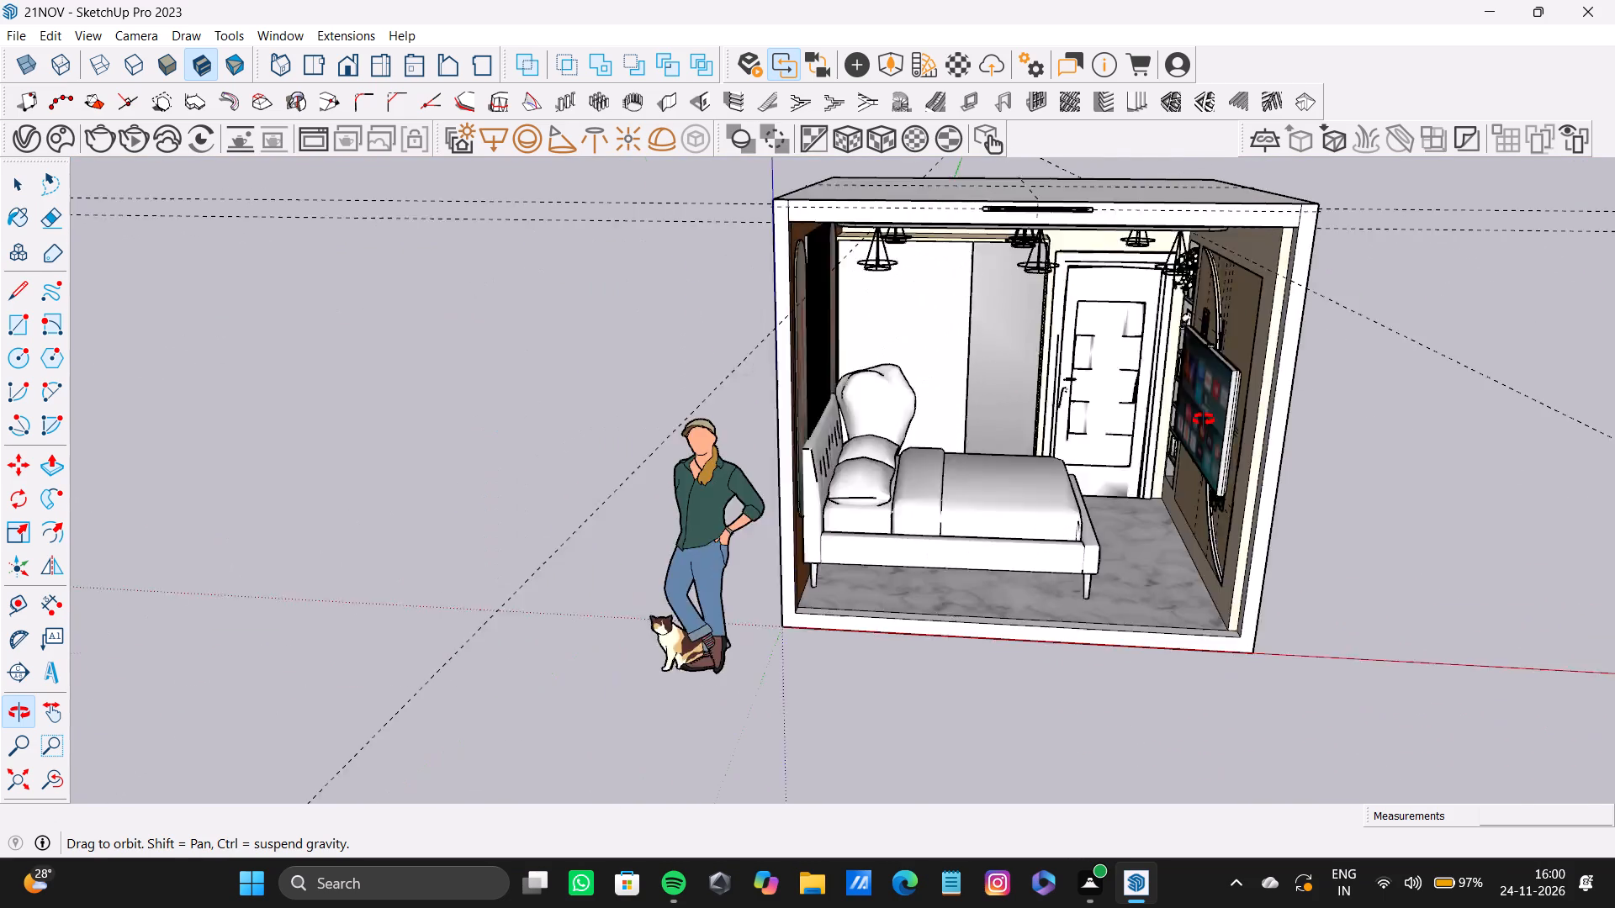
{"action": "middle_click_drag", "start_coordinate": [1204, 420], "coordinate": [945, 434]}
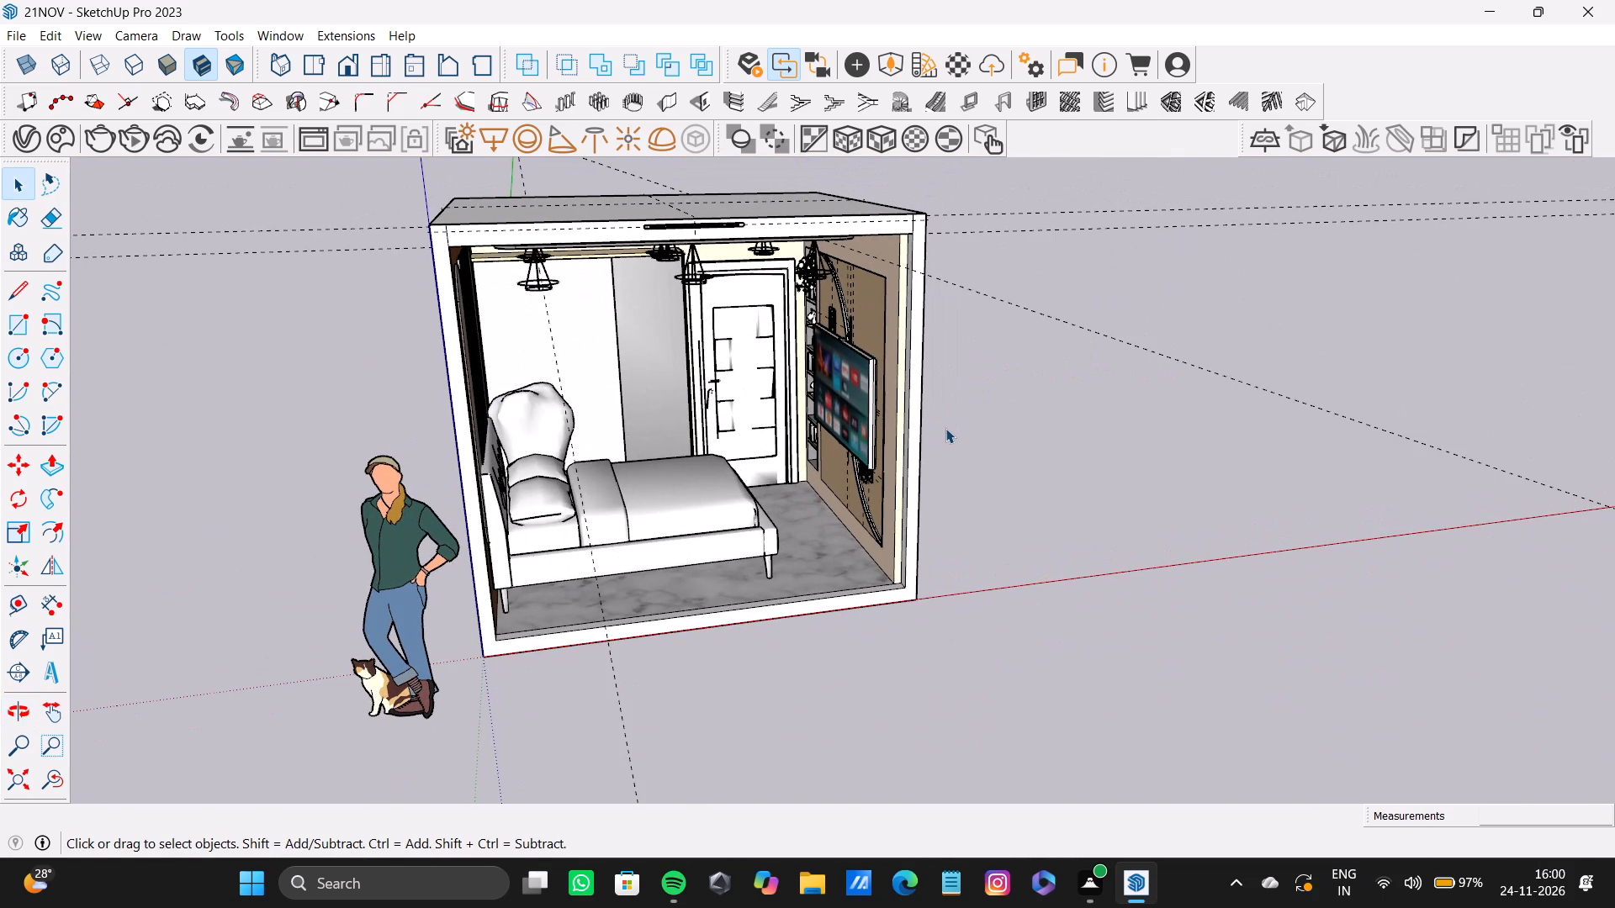
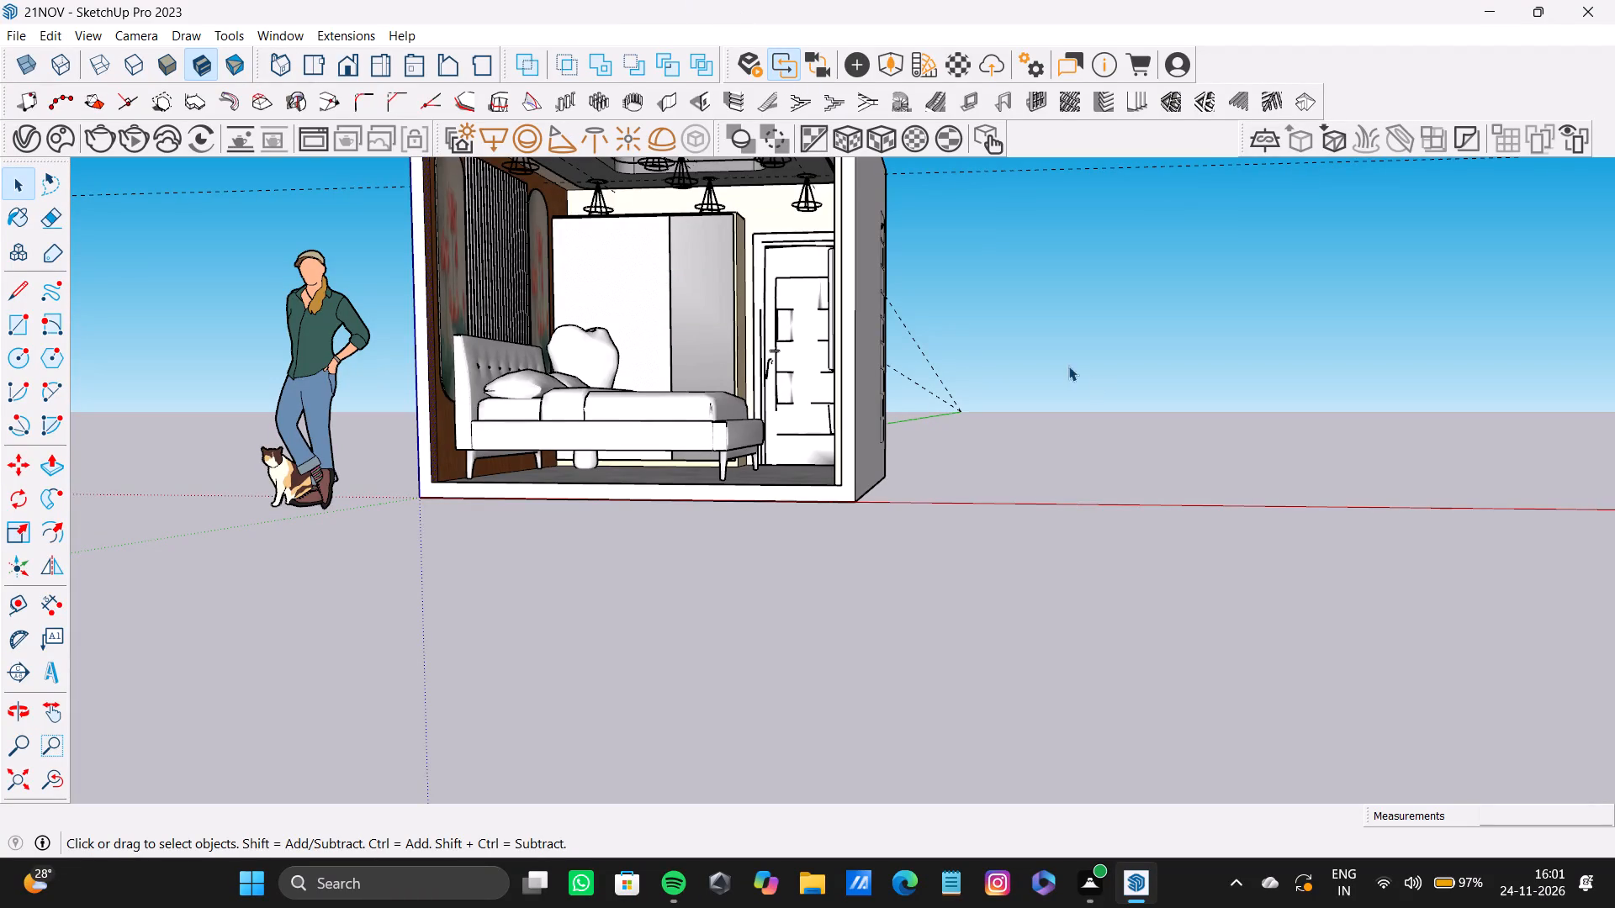
Inspect the furnished bedroom through its open side, covering the TV wall, bed, wardrobe, door and ceiling lights.
{"action": "scroll", "coordinate": [691, 366], "scroll_direction": "down", "scroll_amount": 7}
{"action": "middle_click_drag", "start_coordinate": [670, 344], "coordinate": [873, 478]}
{"action": "scroll", "coordinate": [661, 340], "scroll_direction": "up", "scroll_amount": 1}
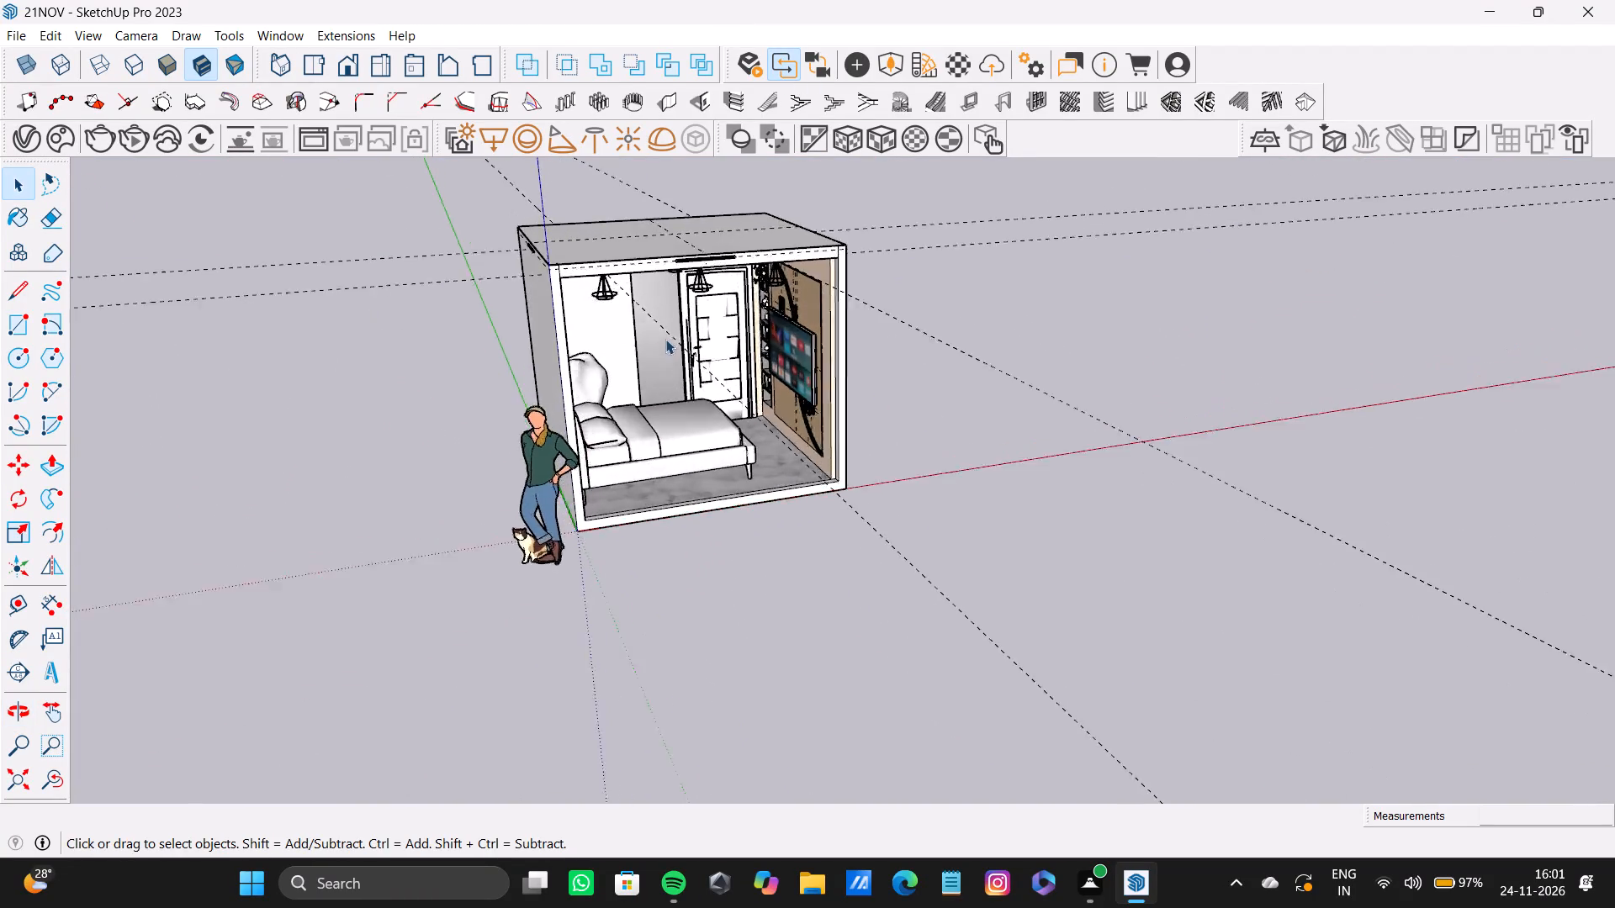
{"action": "scroll", "coordinate": [665, 339], "scroll_direction": "up", "scroll_amount": 11}
{"action": "scroll", "coordinate": [797, 382], "scroll_direction": "down", "scroll_amount": 7}
{"action": "middle_click_drag", "start_coordinate": [793, 388], "coordinate": [820, 201]}
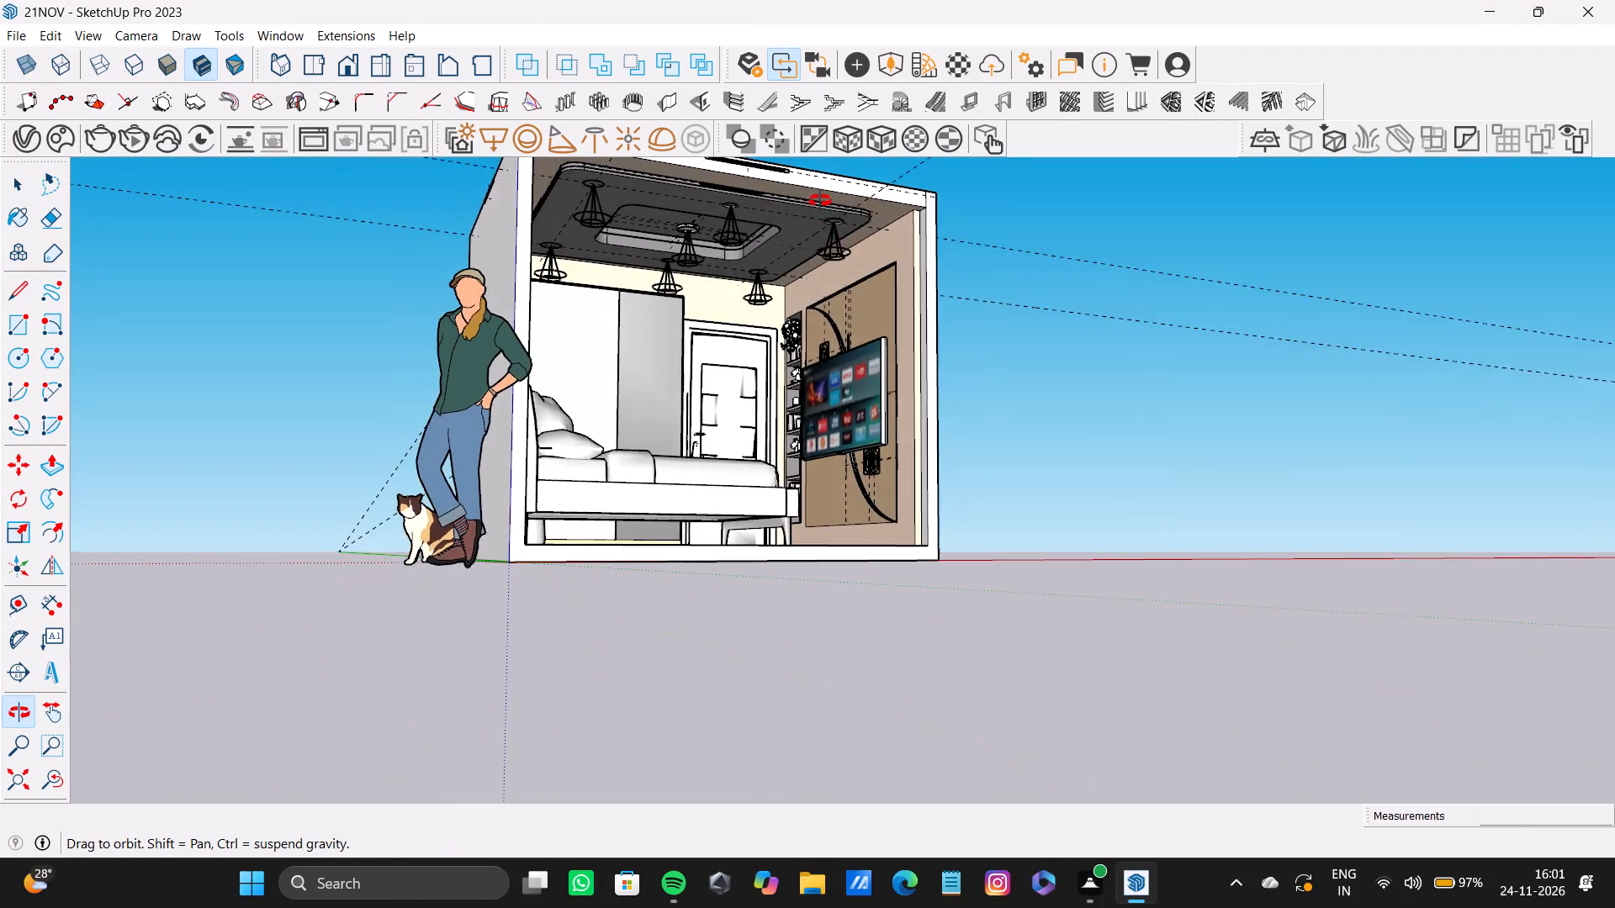
{"action": "middle_click_drag", "start_coordinate": [820, 201], "coordinate": [526, 171]}
{"action": "scroll", "coordinate": [580, 305], "scroll_direction": "up", "scroll_amount": 9}
{"action": "scroll", "coordinate": [821, 388], "scroll_direction": "down", "scroll_amount": 6}
{"action": "middle_click_drag", "start_coordinate": [823, 382], "coordinate": [965, 425], "text": "shift"}
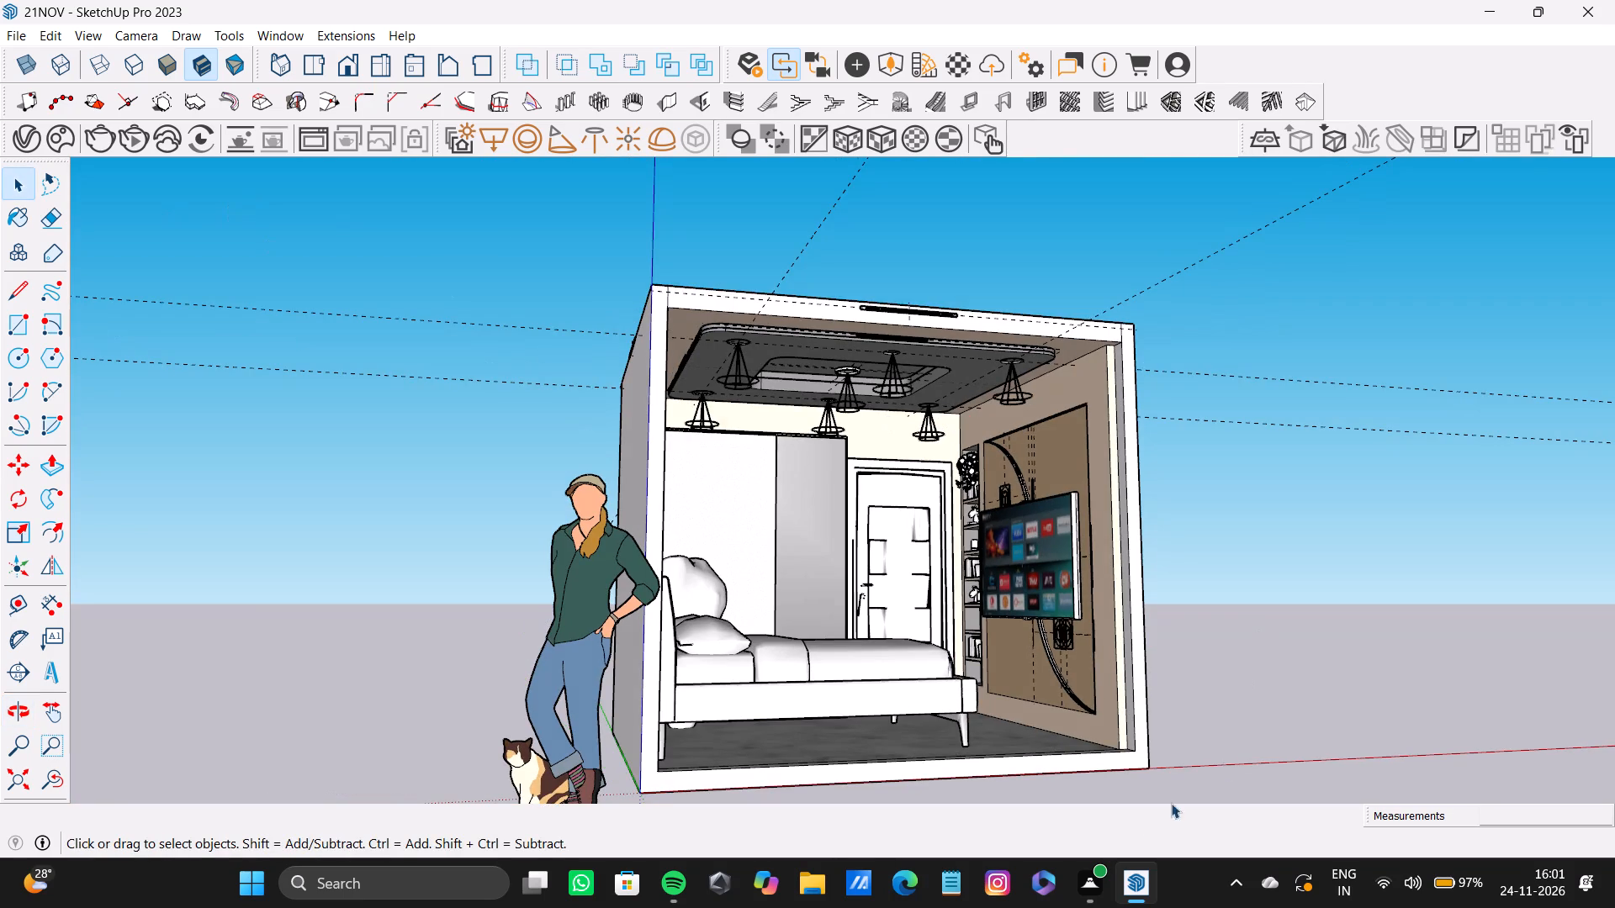
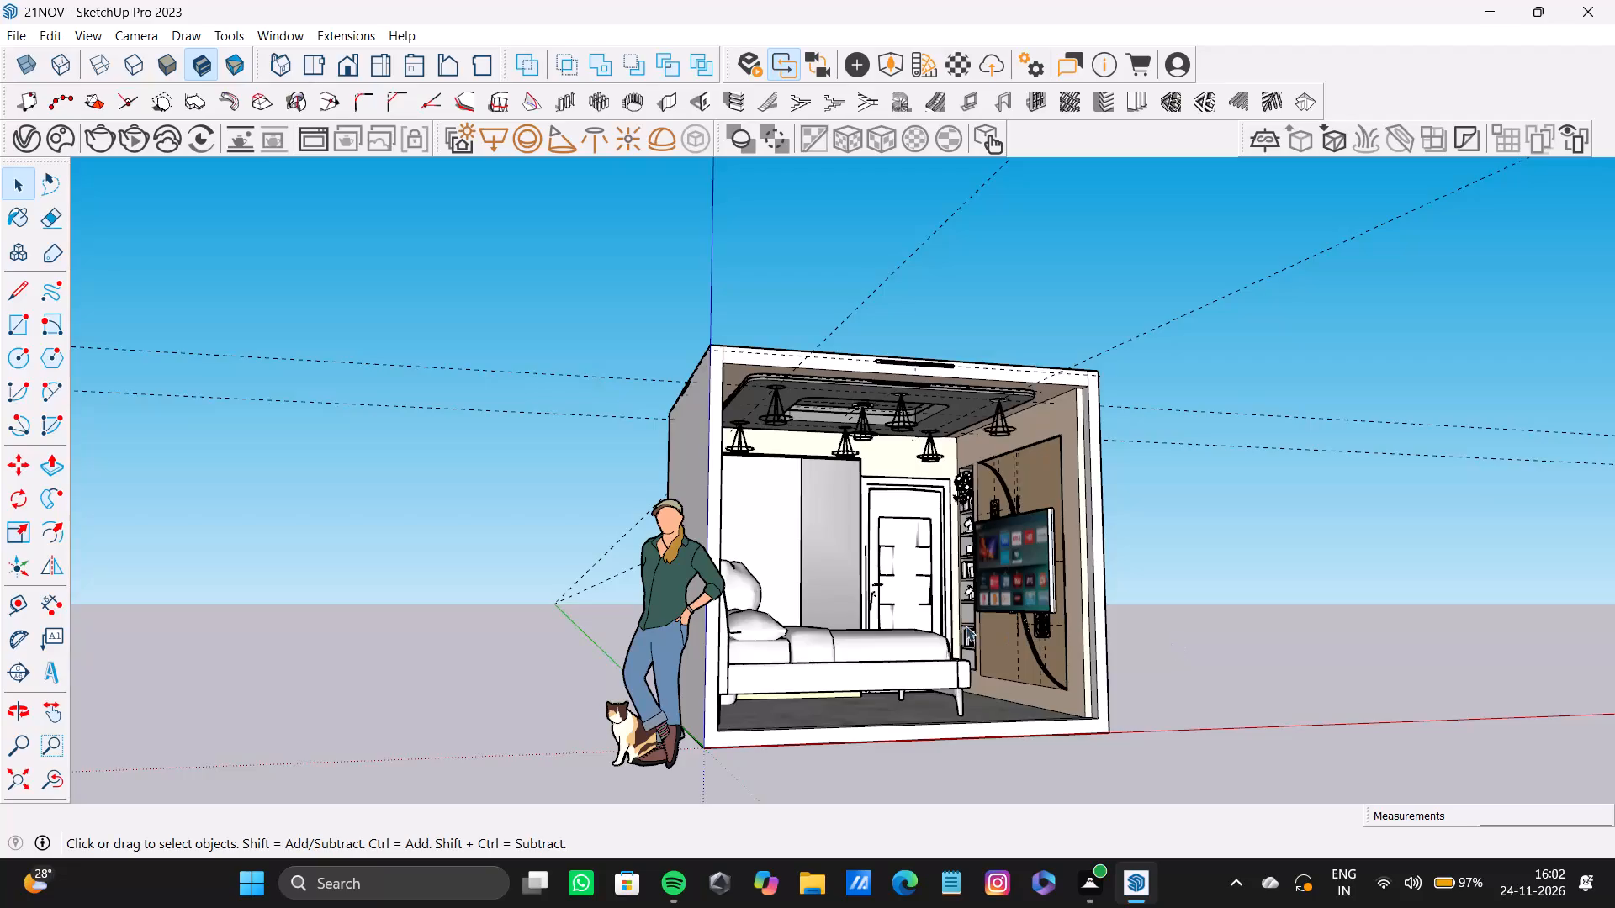
Examine the headboard wall up close, covering the arched lotus panels, vertical slats and wood finish behind the bed.
{"action": "scroll", "coordinate": [764, 531], "scroll_direction": "up", "scroll_amount": 5}
{"action": "scroll", "coordinate": [921, 571], "scroll_direction": "down", "scroll_amount": 5}
{"action": "middle_click_drag", "start_coordinate": [898, 565], "coordinate": [677, 493]}
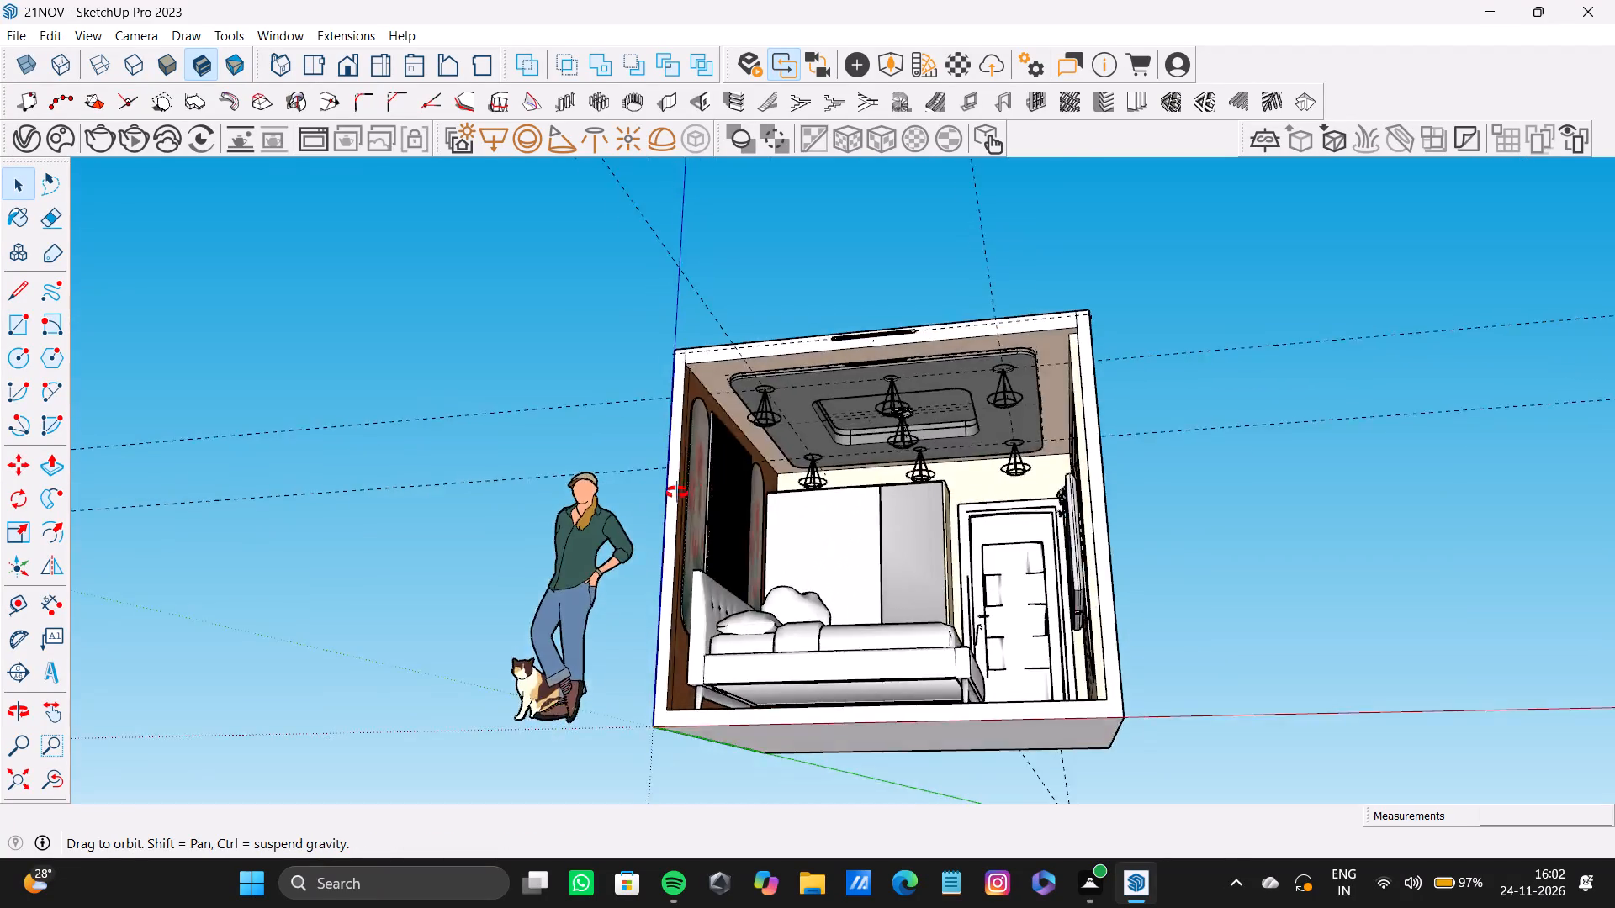
{"action": "middle_click_drag", "start_coordinate": [677, 493], "coordinate": [610, 680]}
{"action": "scroll", "coordinate": [623, 613], "scroll_direction": "up", "scroll_amount": 4}
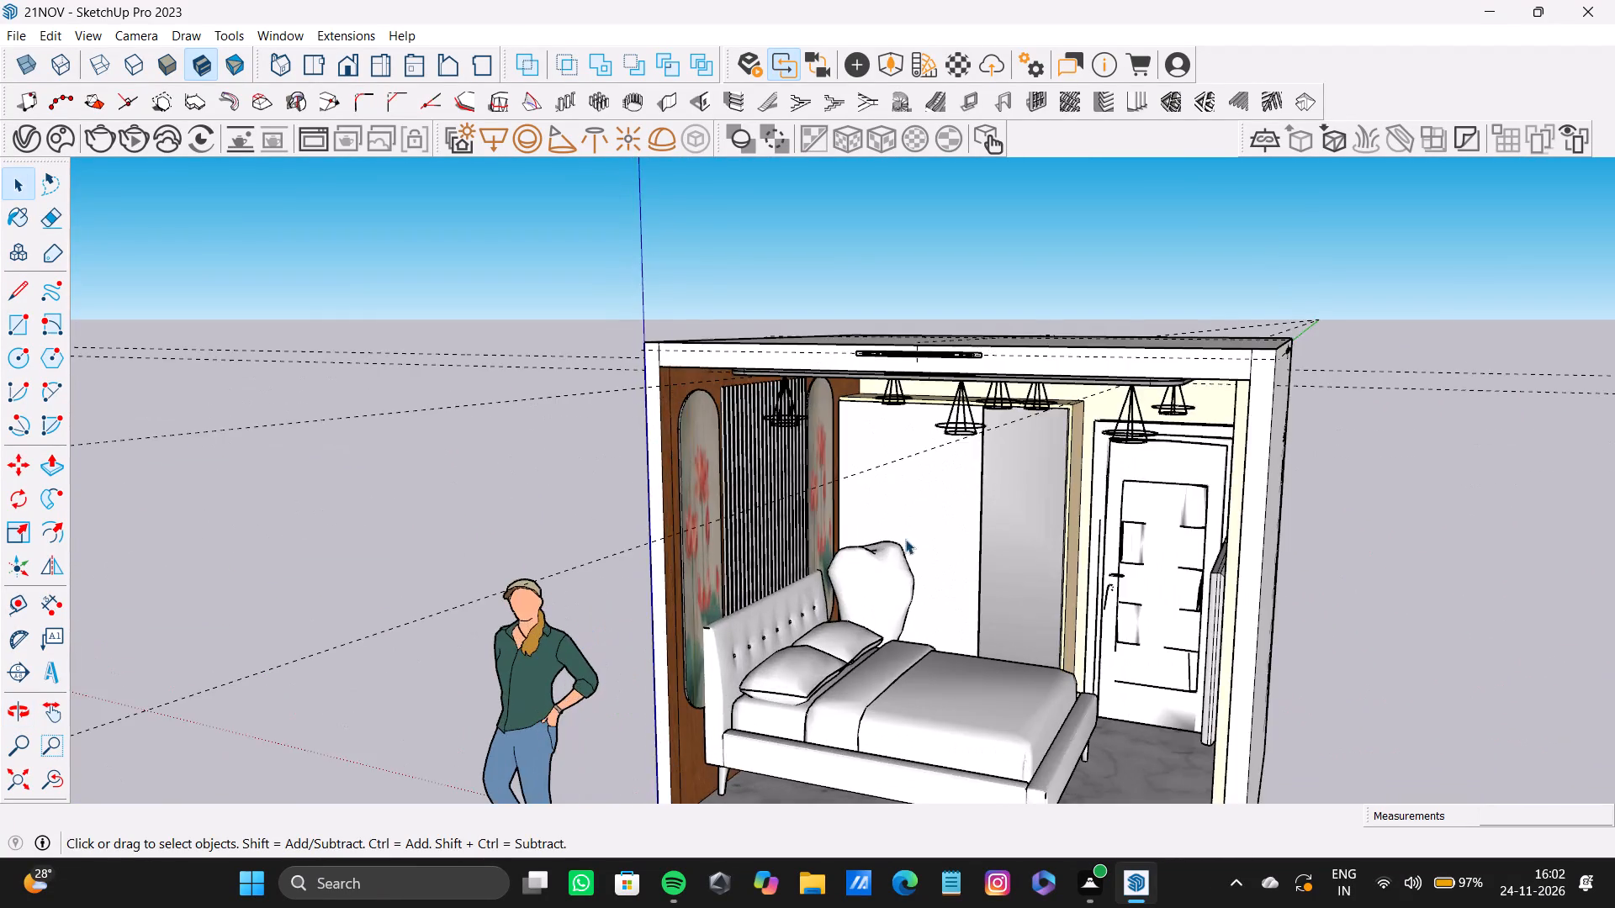
{"action": "scroll", "coordinate": [905, 539], "scroll_direction": "down", "scroll_amount": 4}
{"action": "middle_click_drag", "start_coordinate": [904, 565], "coordinate": [807, 490], "text": "shift"}
{"action": "scroll", "coordinate": [700, 585], "scroll_direction": "up", "scroll_amount": 17}
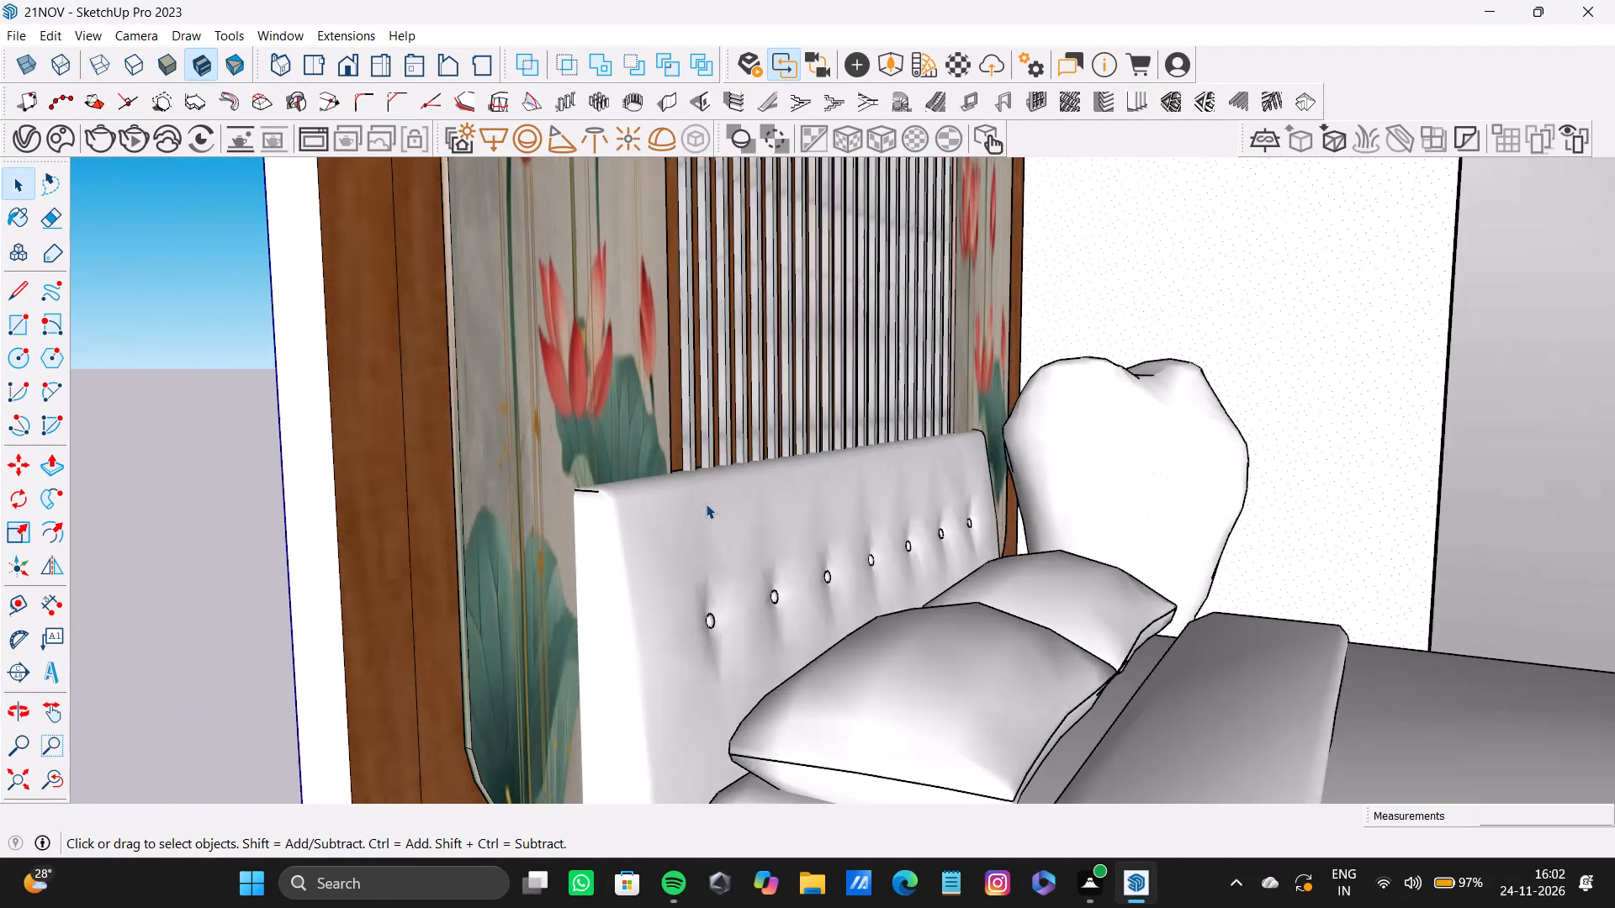
{"action": "scroll", "coordinate": [706, 504], "scroll_direction": "down", "scroll_amount": 8}
{"action": "middle_click_drag", "start_coordinate": [716, 515], "coordinate": [829, 635], "text": "shift"}
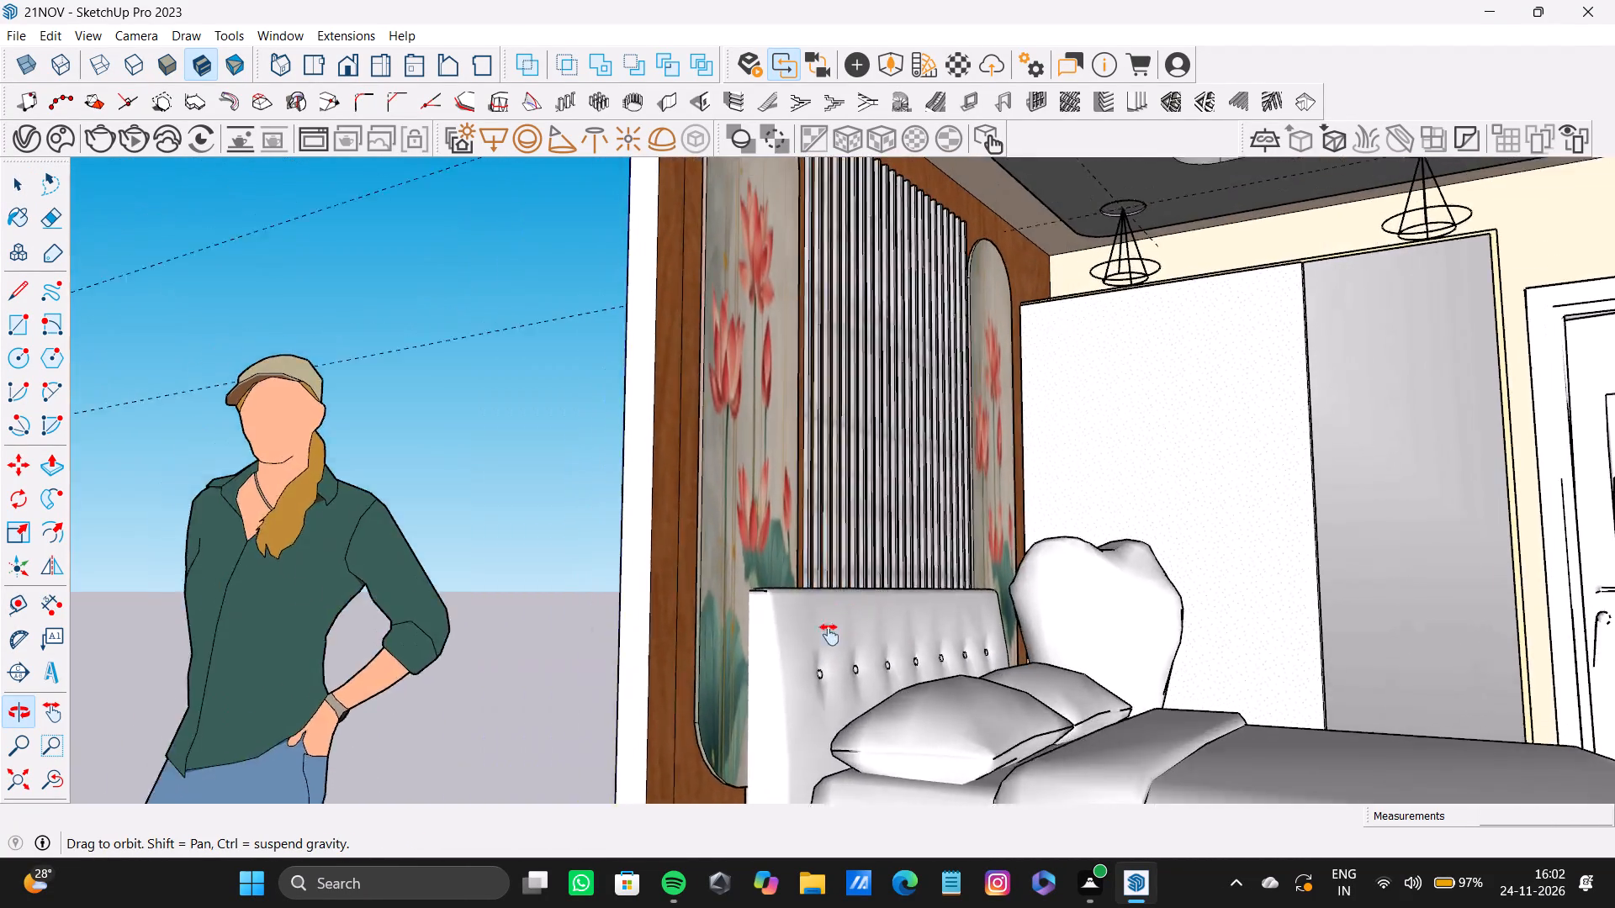
{"action": "middle_click_drag", "start_coordinate": [829, 635], "coordinate": [829, 774], "text": "shift"}
{"action": "scroll", "coordinate": [953, 0], "scroll_direction": "up", "scroll_amount": 1}
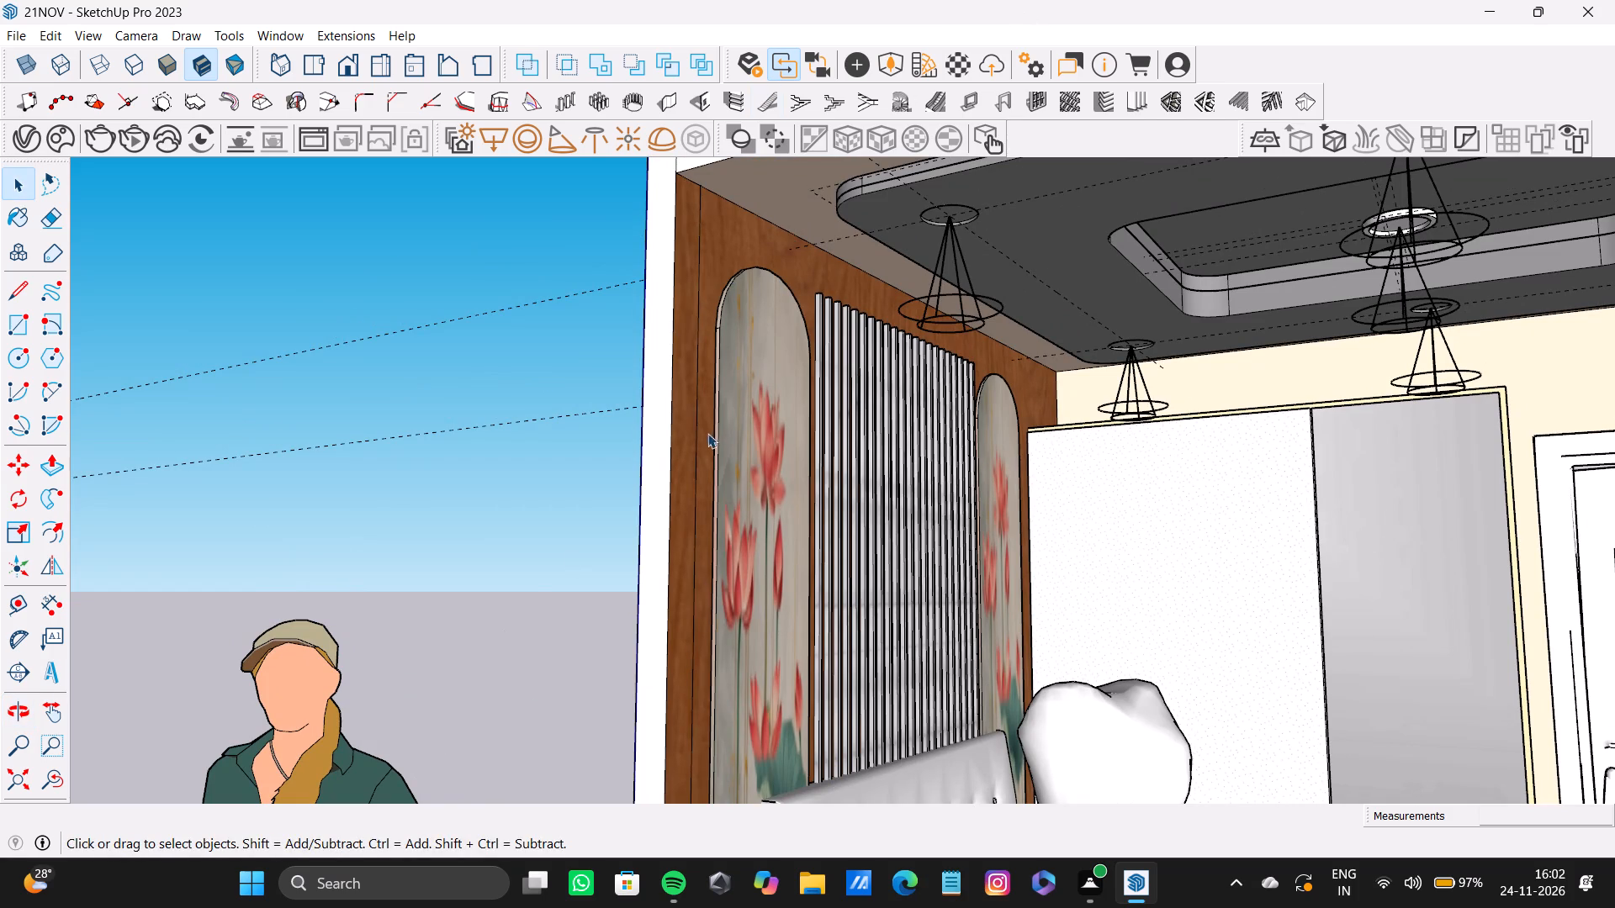
{"action": "scroll", "coordinate": [725, 274], "scroll_direction": "up", "scroll_amount": 20}
{"action": "scroll", "coordinate": [725, 274], "scroll_direction": "up", "scroll_amount": 2}
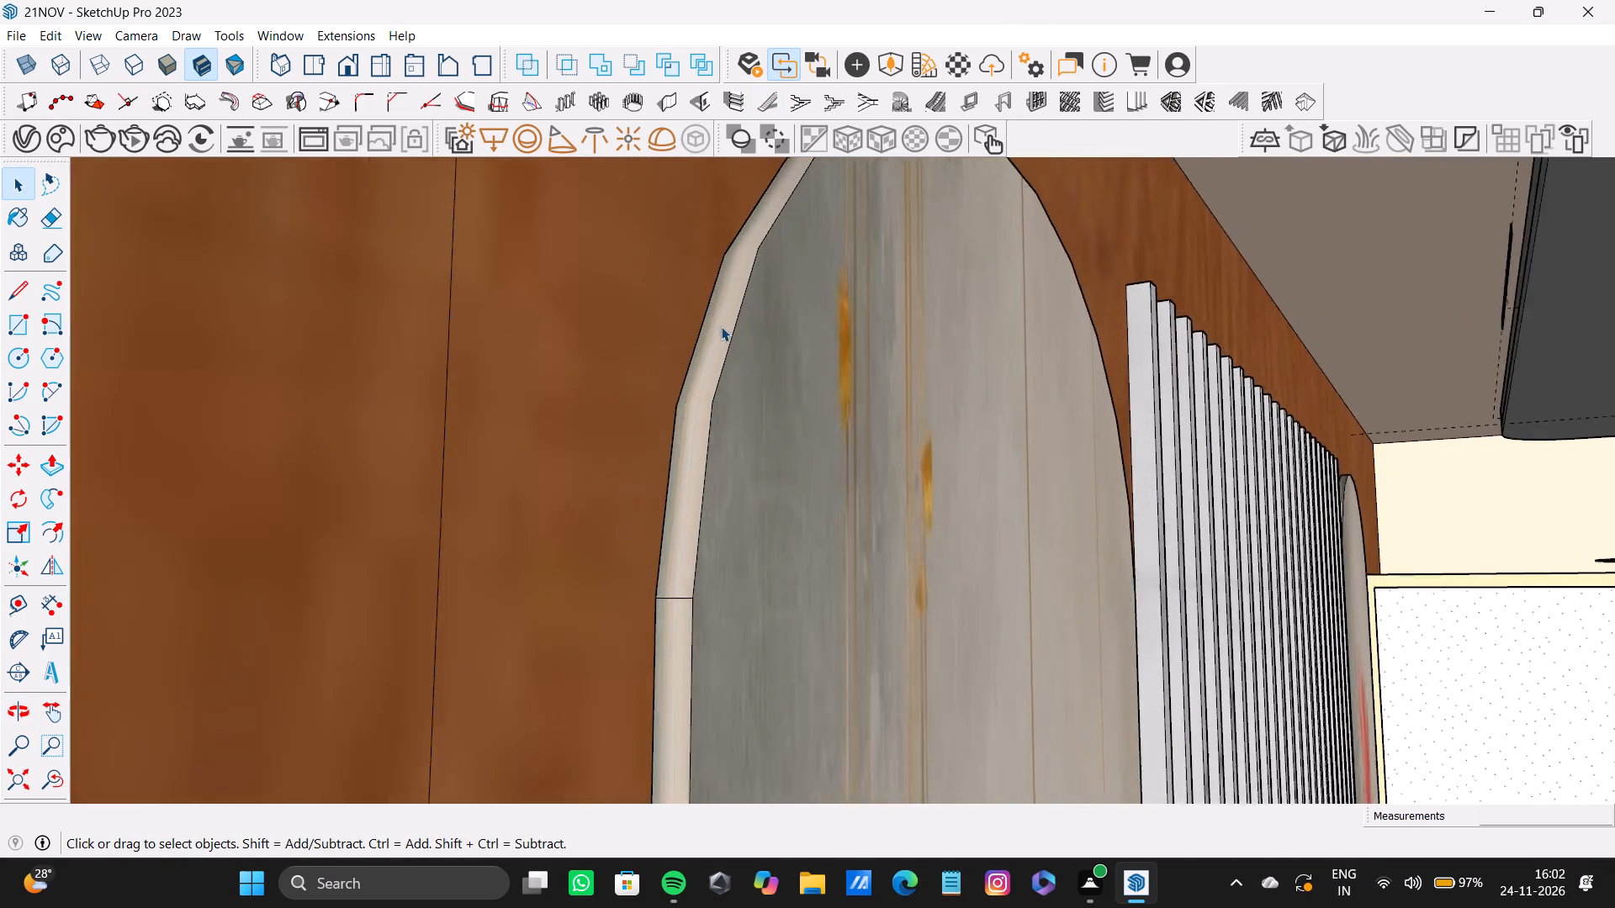
{"action": "scroll", "coordinate": [721, 326], "scroll_direction": "up", "scroll_amount": 1}
{"action": "scroll", "coordinate": [733, 341], "scroll_direction": "down", "scroll_amount": 20}
{"action": "scroll", "coordinate": [733, 341], "scroll_direction": "down", "scroll_amount": 10}
Examine the bed, wardrobe, door and TV wall from several angles through the room's open side.
{"action": "middle_click_drag", "start_coordinate": [882, 426], "coordinate": [649, 230], "text": "shift"}
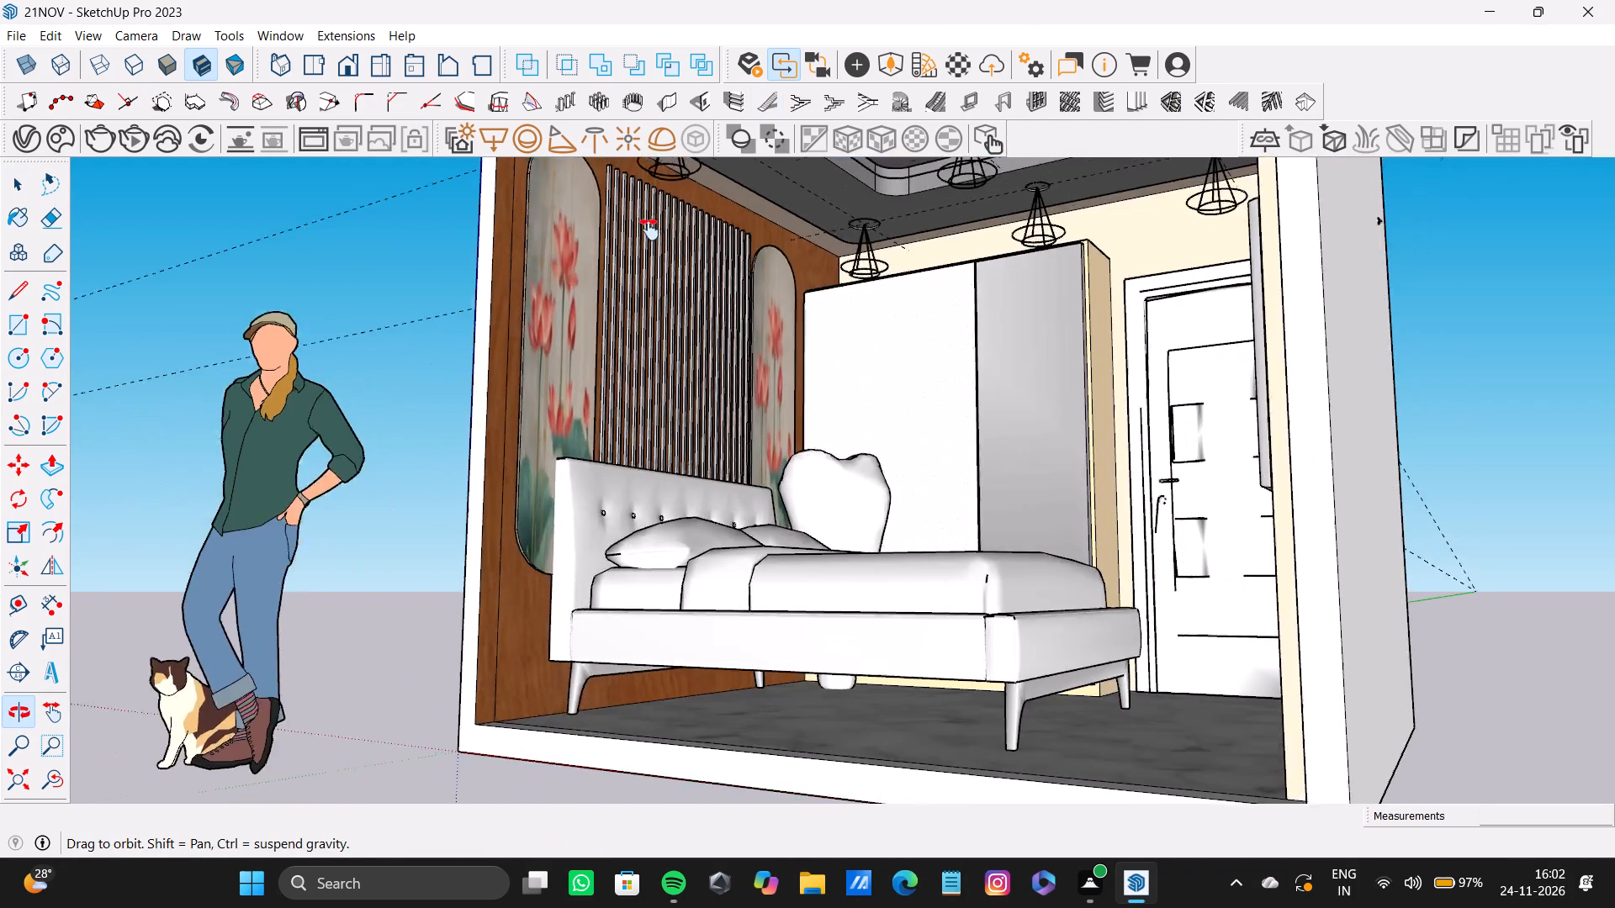
{"action": "middle_click_drag", "start_coordinate": [649, 230], "coordinate": [908, 268], "text": "shift"}
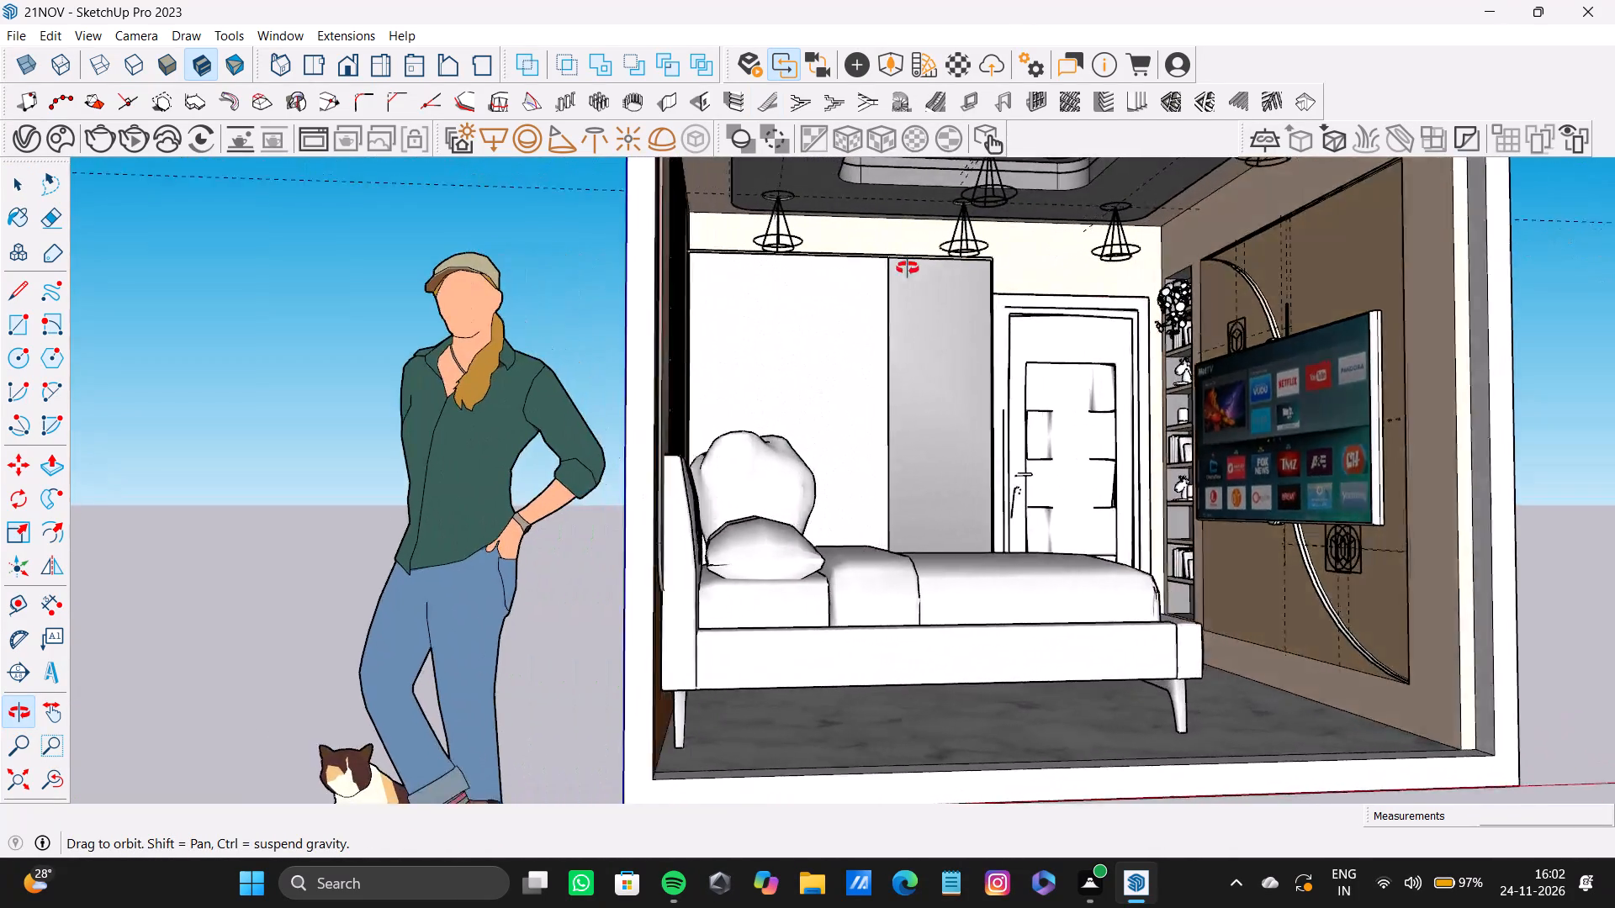
{"action": "middle_click_drag", "start_coordinate": [908, 268], "coordinate": [832, 289], "text": "shift"}
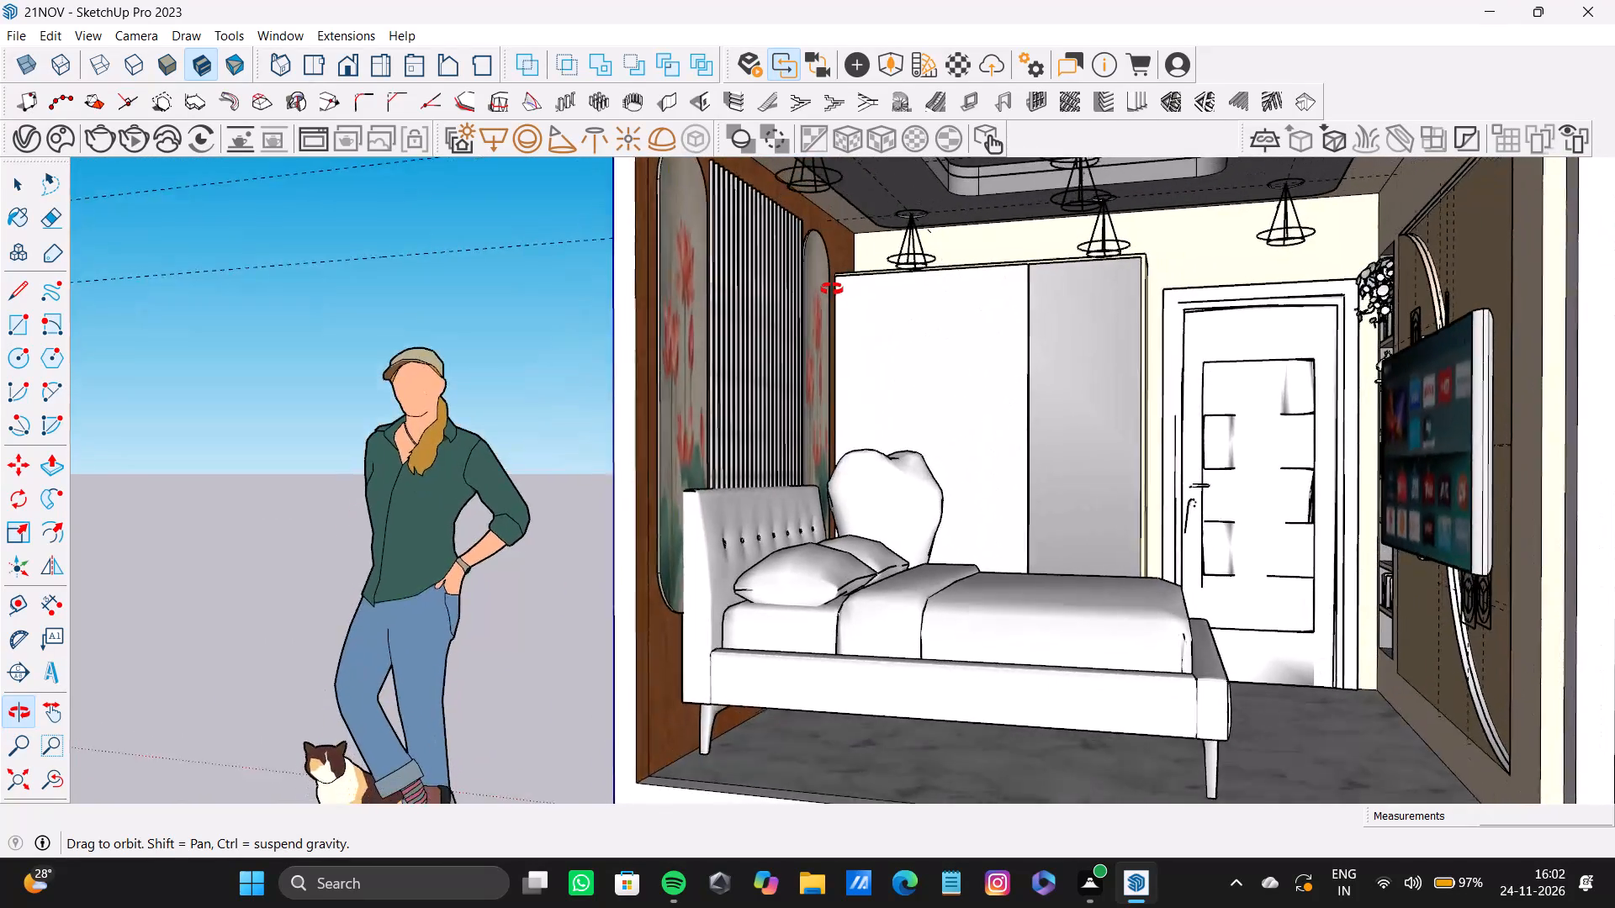
{"action": "middle_click_drag", "start_coordinate": [832, 289], "coordinate": [902, 442], "text": "shift"}
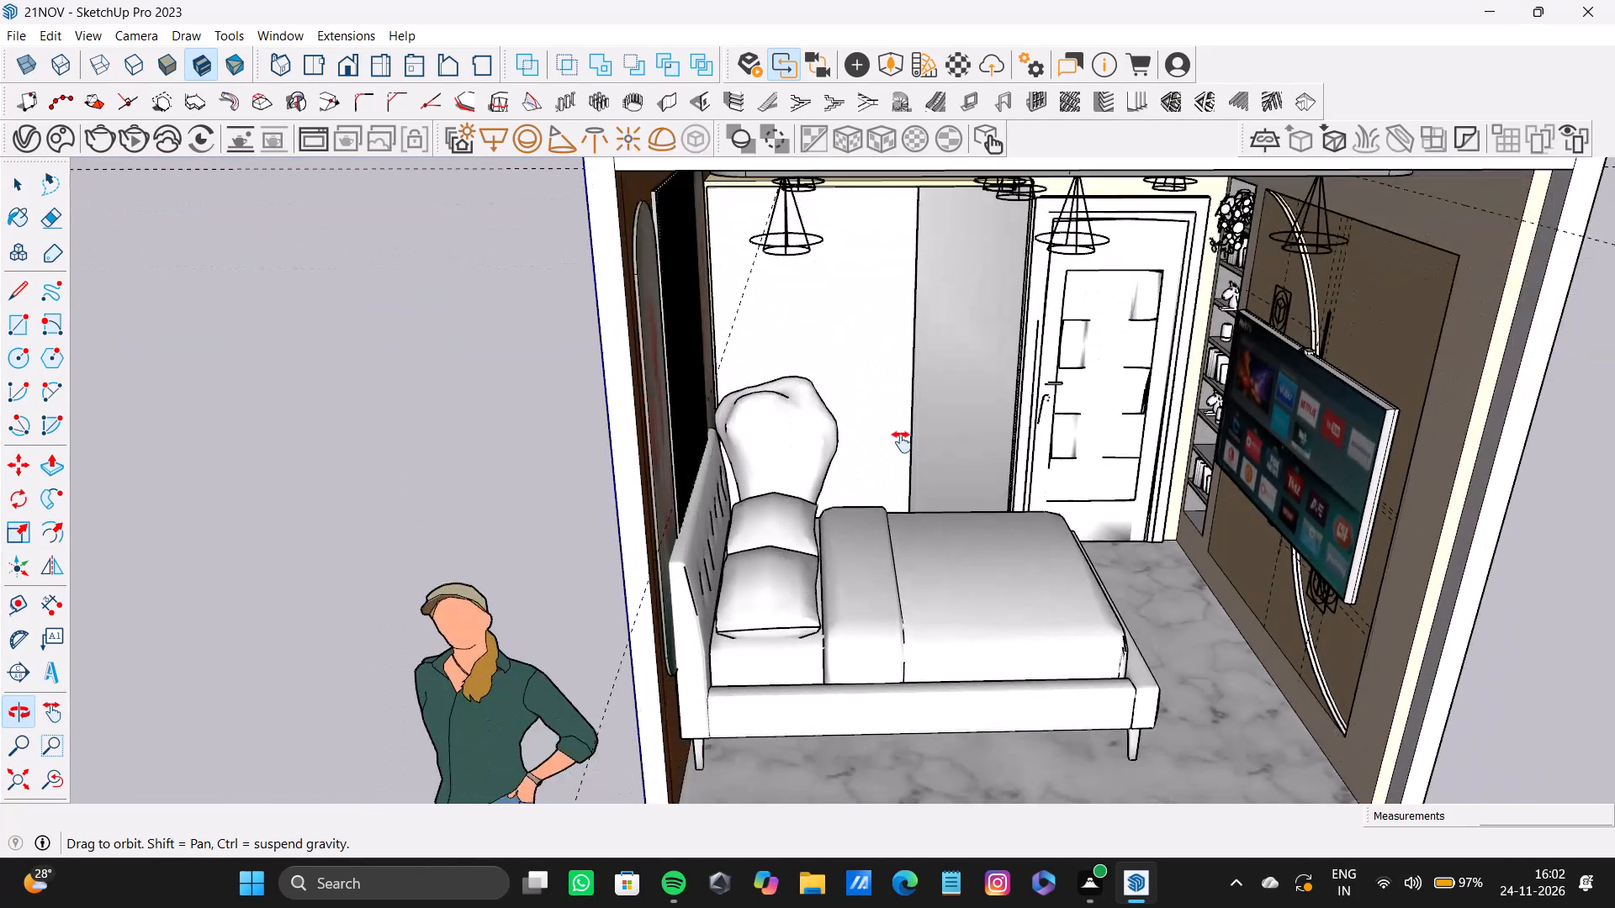
{"action": "middle_click_drag", "start_coordinate": [902, 442], "coordinate": [695, 339], "text": "shift"}
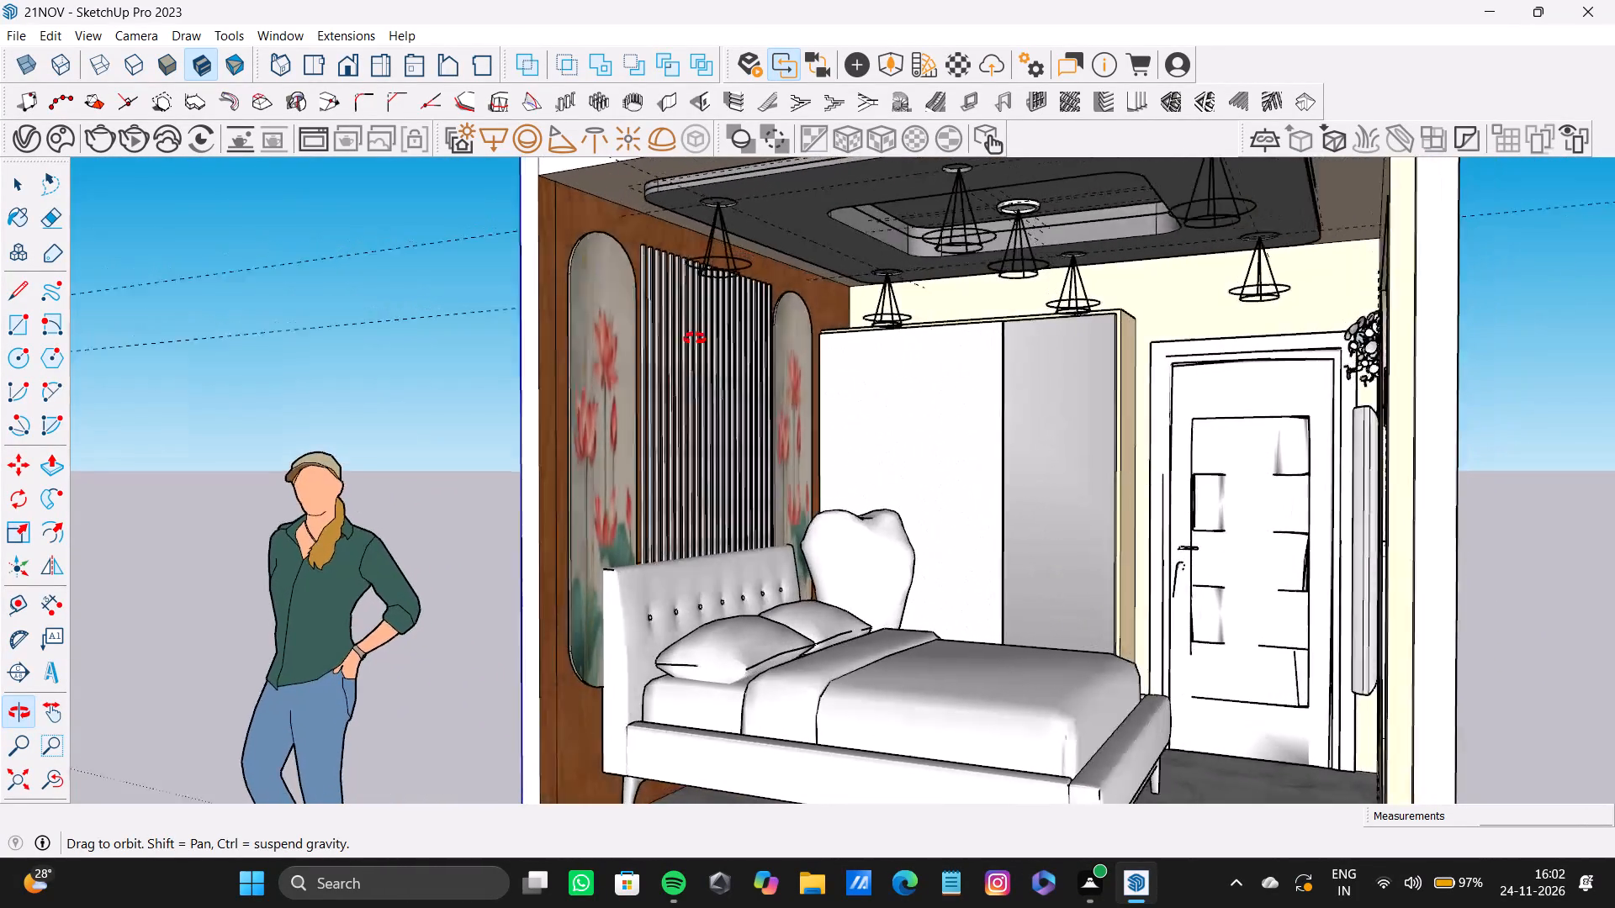
{"action": "middle_click_drag", "start_coordinate": [695, 339], "coordinate": [655, 351], "text": "shift"}
{"action": "scroll", "coordinate": [912, 386], "scroll_direction": "up", "scroll_amount": 20}
{"action": "scroll", "coordinate": [912, 386], "scroll_direction": "up", "scroll_amount": 3}
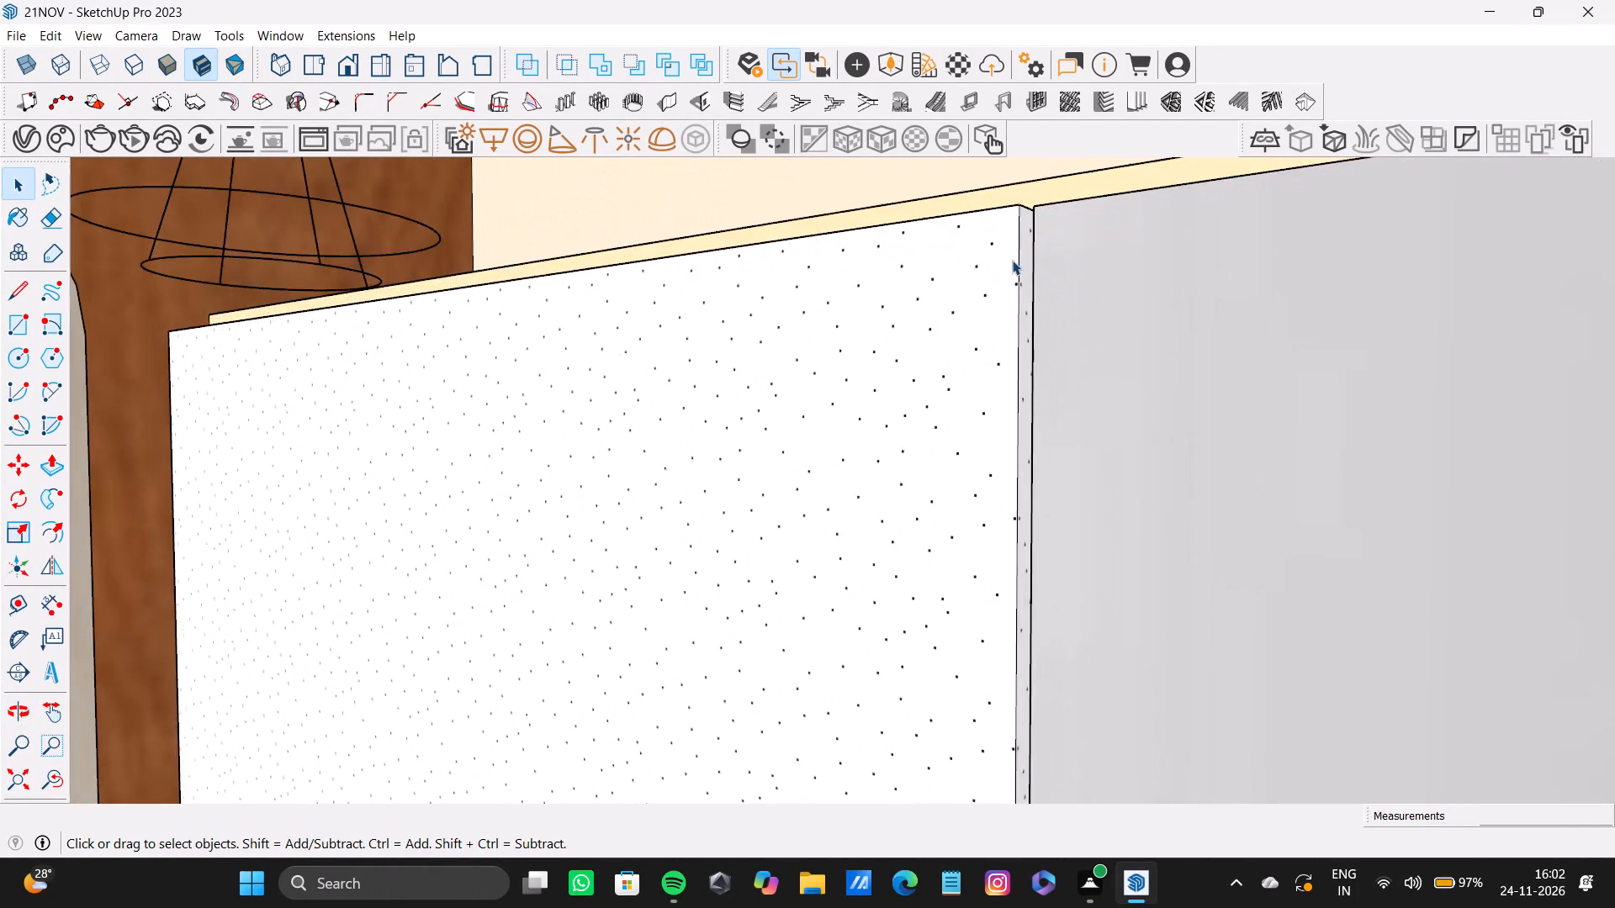
{"action": "scroll", "coordinate": [1012, 260], "scroll_direction": "up", "scroll_amount": 3}
{"action": "scroll", "coordinate": [1033, 292], "scroll_direction": "down", "scroll_amount": 20}
{"action": "scroll", "coordinate": [1033, 292], "scroll_direction": "down", "scroll_amount": 4}
{"action": "middle_click_drag", "start_coordinate": [1084, 362], "coordinate": [1062, 251], "text": "shift"}
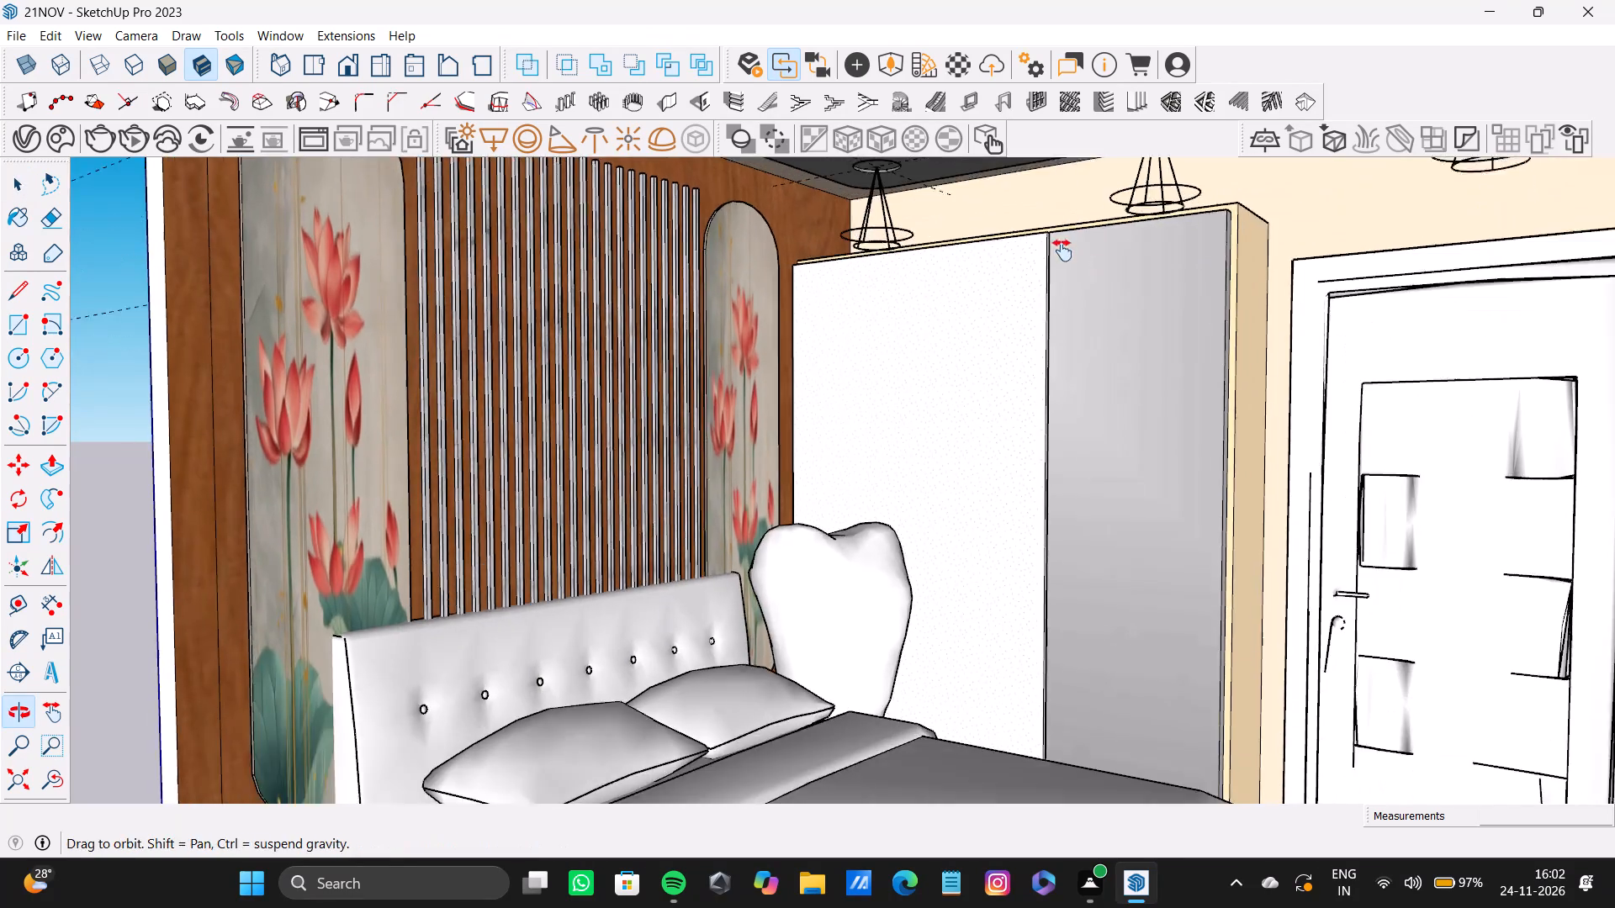
{"action": "middle_click_drag", "start_coordinate": [1062, 251], "coordinate": [1046, 277], "text": "shift"}
{"action": "middle_click_drag", "start_coordinate": [1046, 277], "coordinate": [1004, 187]}
{"action": "scroll", "coordinate": [888, 432], "scroll_direction": "down", "scroll_amount": 7}
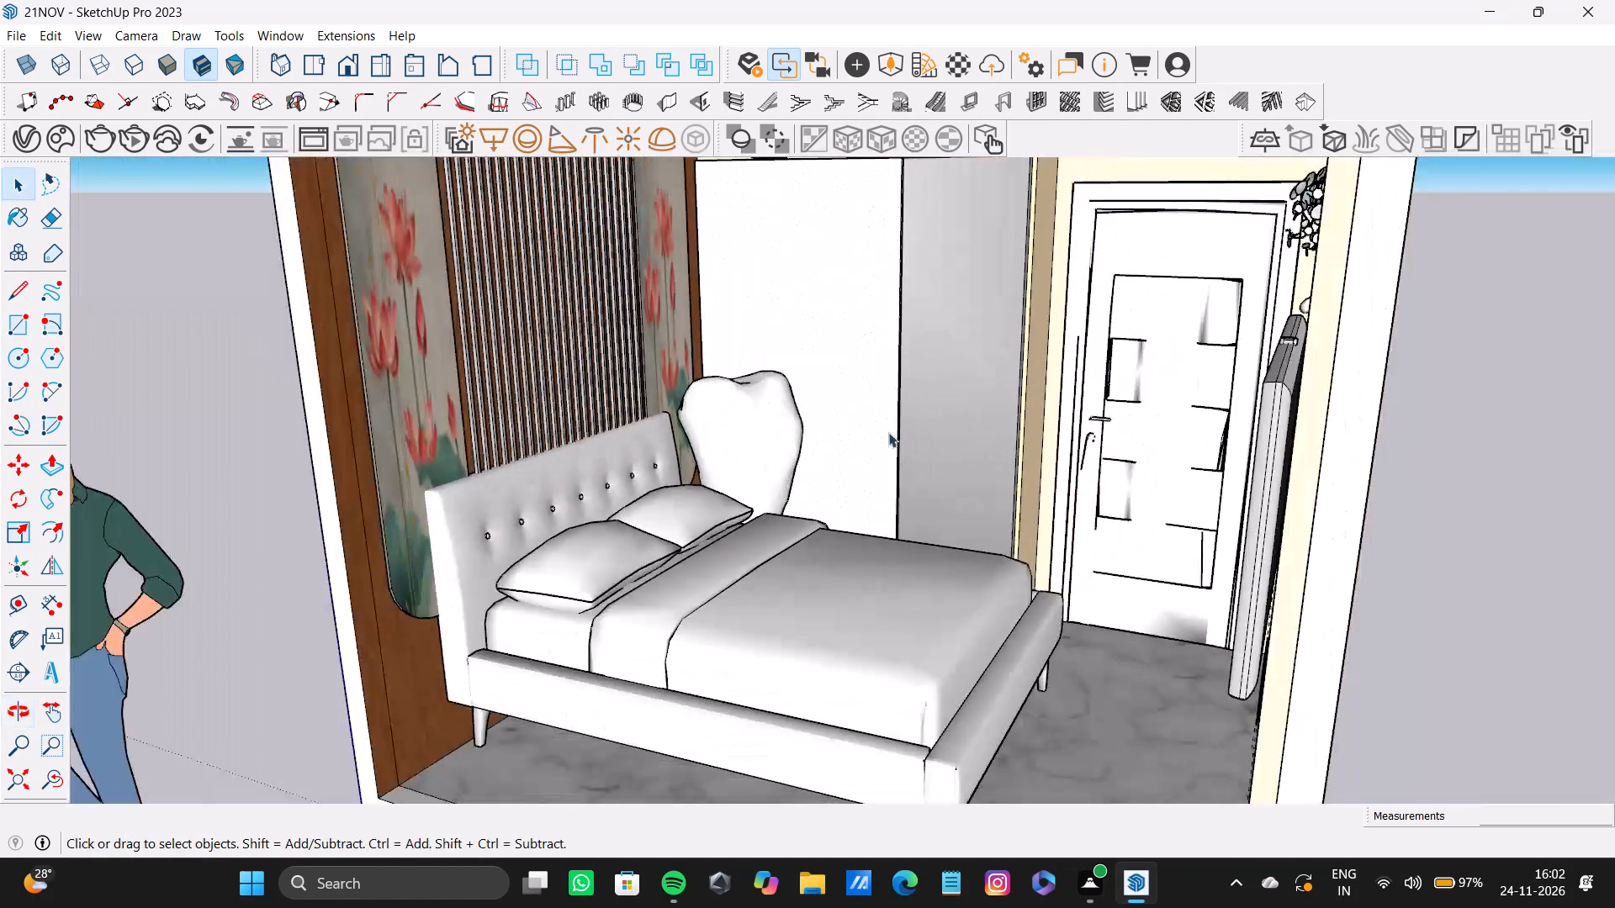
{"action": "scroll", "coordinate": [888, 432], "scroll_direction": "down", "scroll_amount": 2}
{"action": "middle_click_drag", "start_coordinate": [888, 435], "coordinate": [842, 381], "text": "shift"}
{"action": "scroll", "coordinate": [802, 450], "scroll_direction": "up", "scroll_amount": 4}
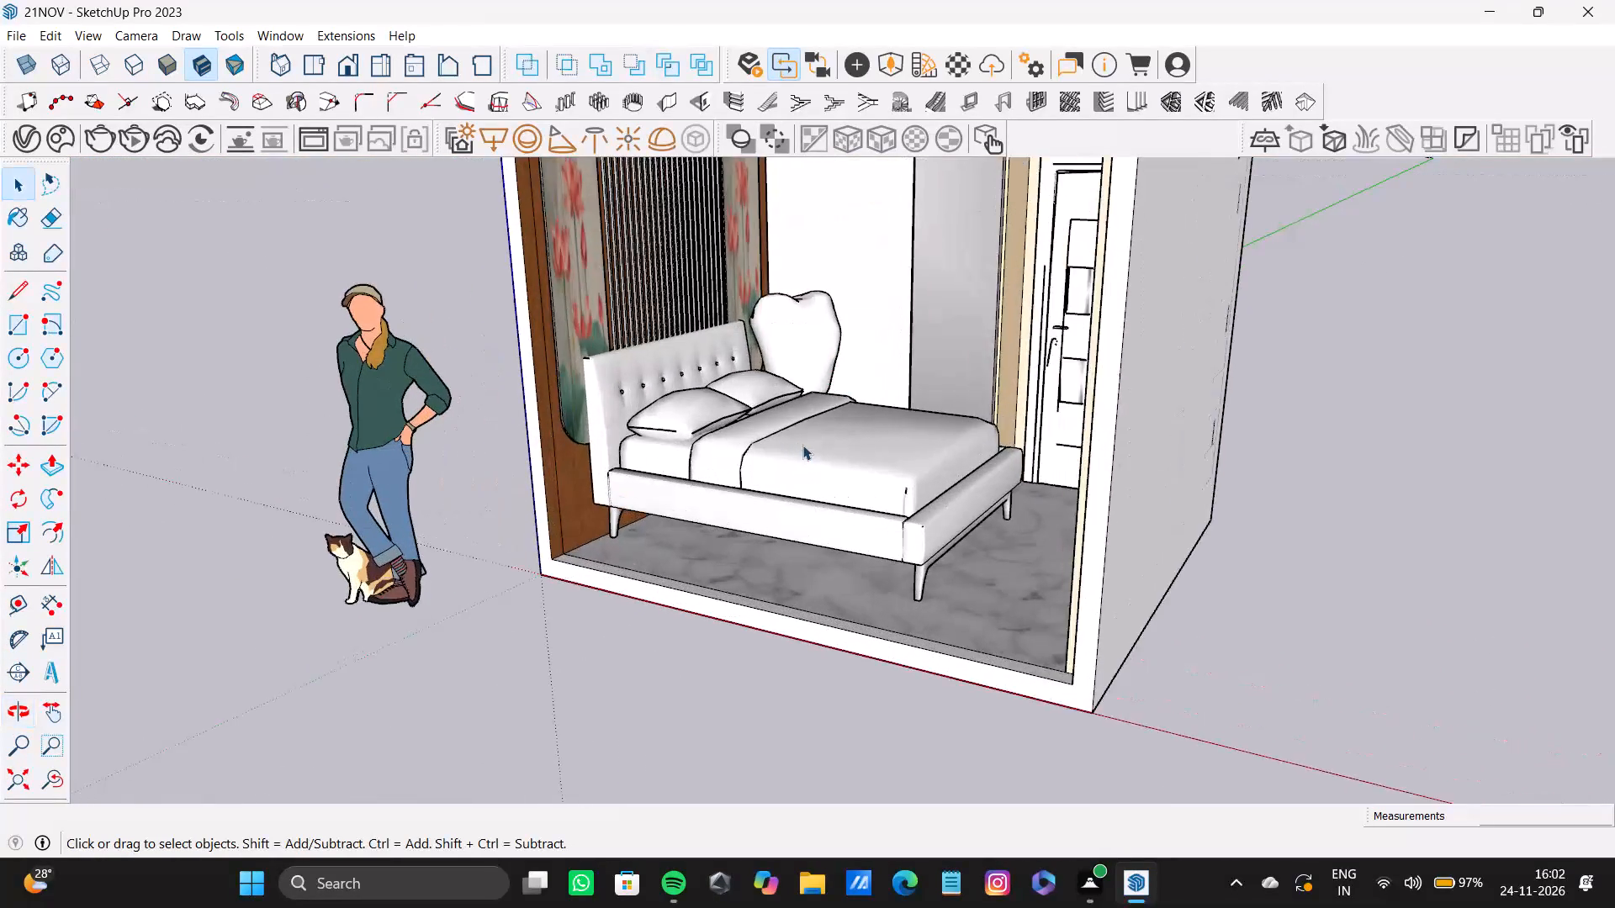
{"action": "scroll", "coordinate": [802, 445], "scroll_direction": "up", "scroll_amount": 2}
{"action": "scroll", "coordinate": [802, 442], "scroll_direction": "down", "scroll_amount": 4}
Scale the bed down uniformly to about 0.94 from its upper headboard corner.
{"action": "middle_click_drag", "start_coordinate": [802, 441], "coordinate": [1181, 444]}
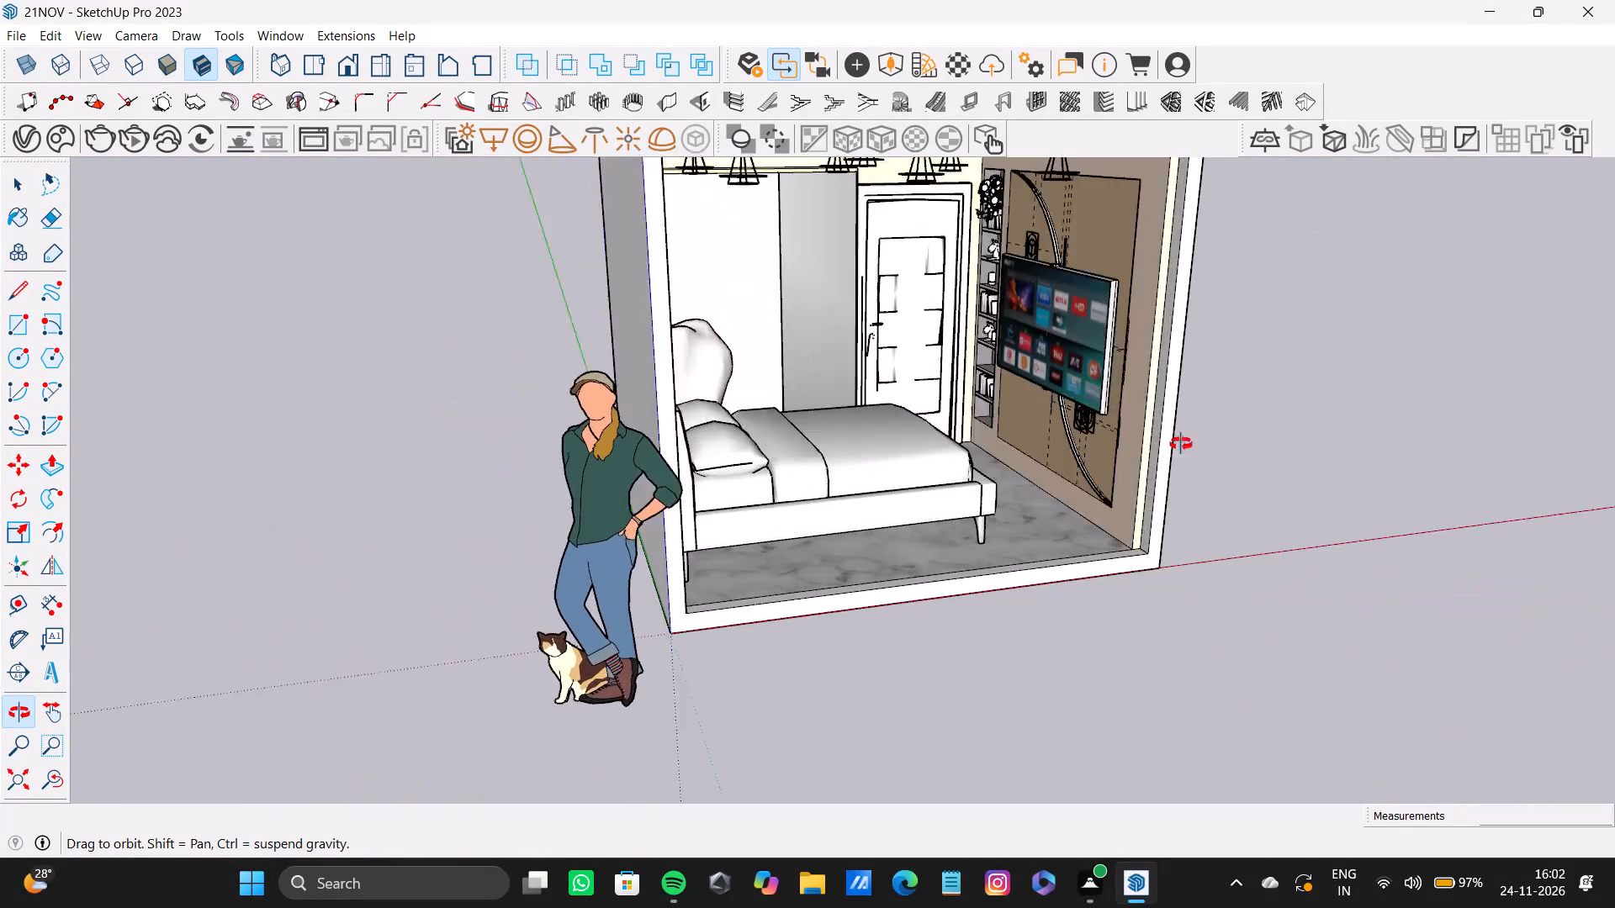
{"action": "middle_click_drag", "start_coordinate": [1181, 444], "coordinate": [771, 500]}
{"action": "left_click", "coordinate": [778, 446]}
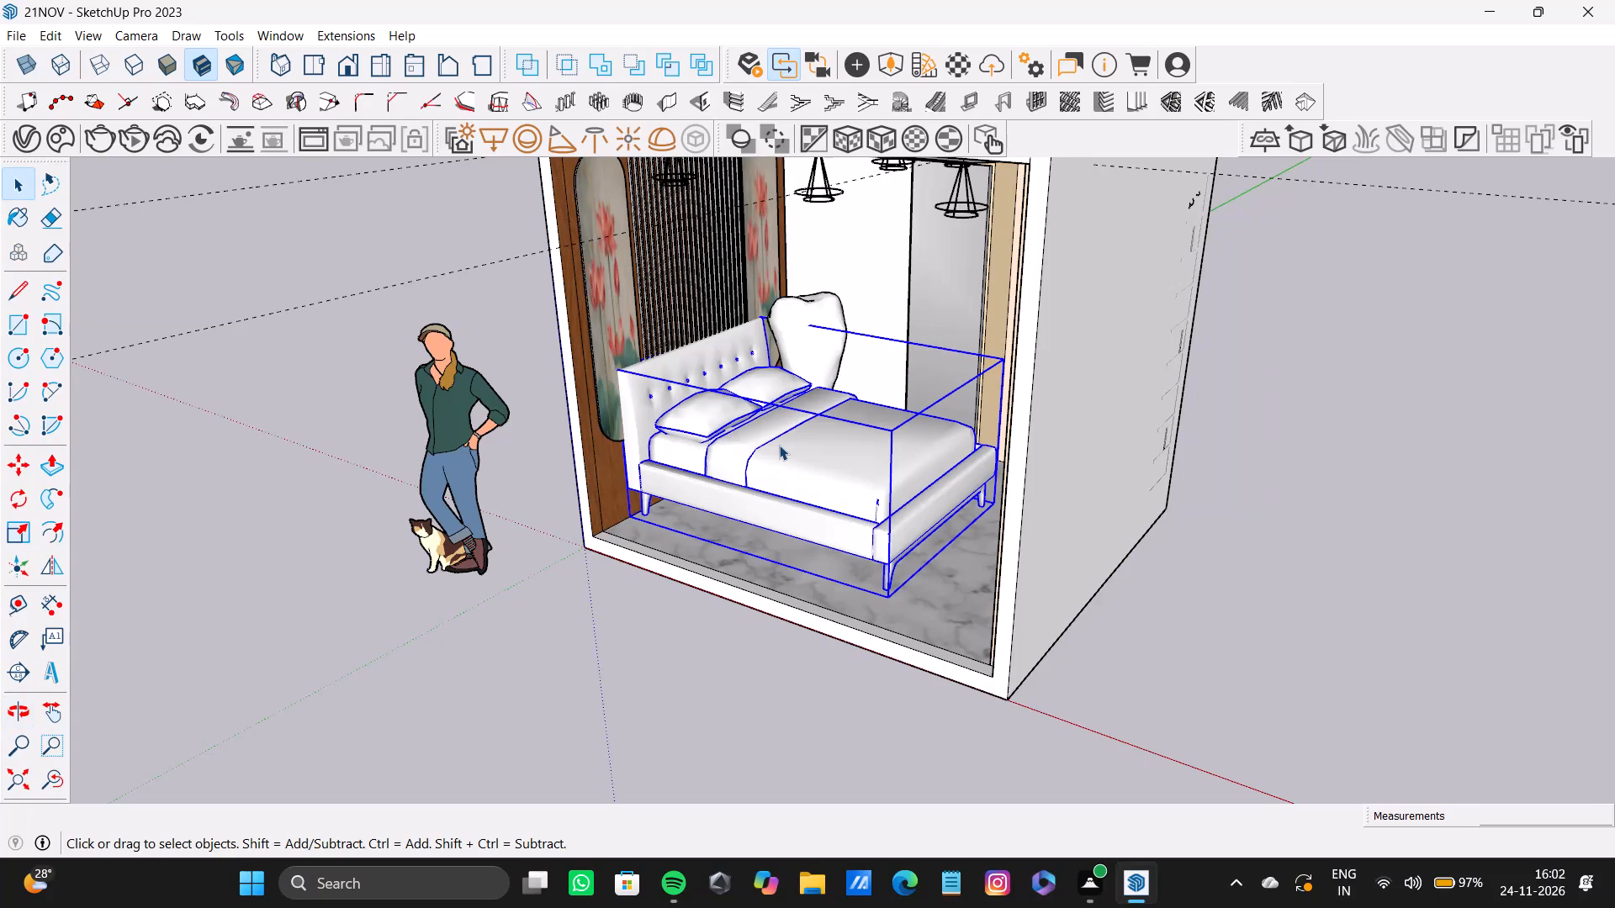
{"action": "key", "text": "s"}
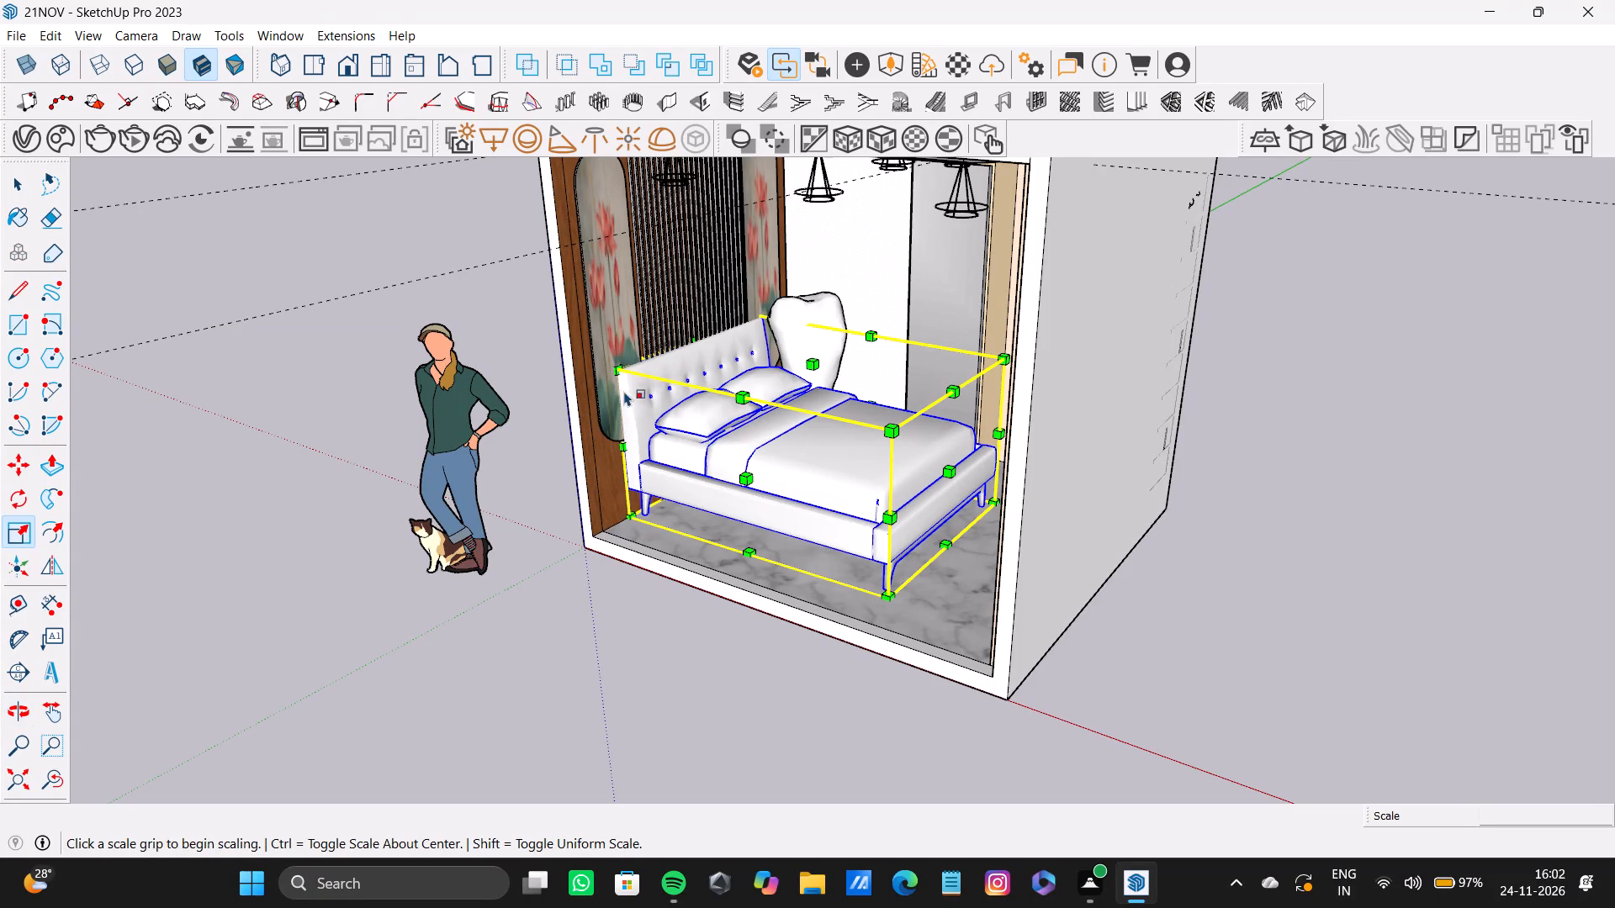
{"action": "left_click_drag", "start_coordinate": [616, 372], "coordinate": [637, 384]}
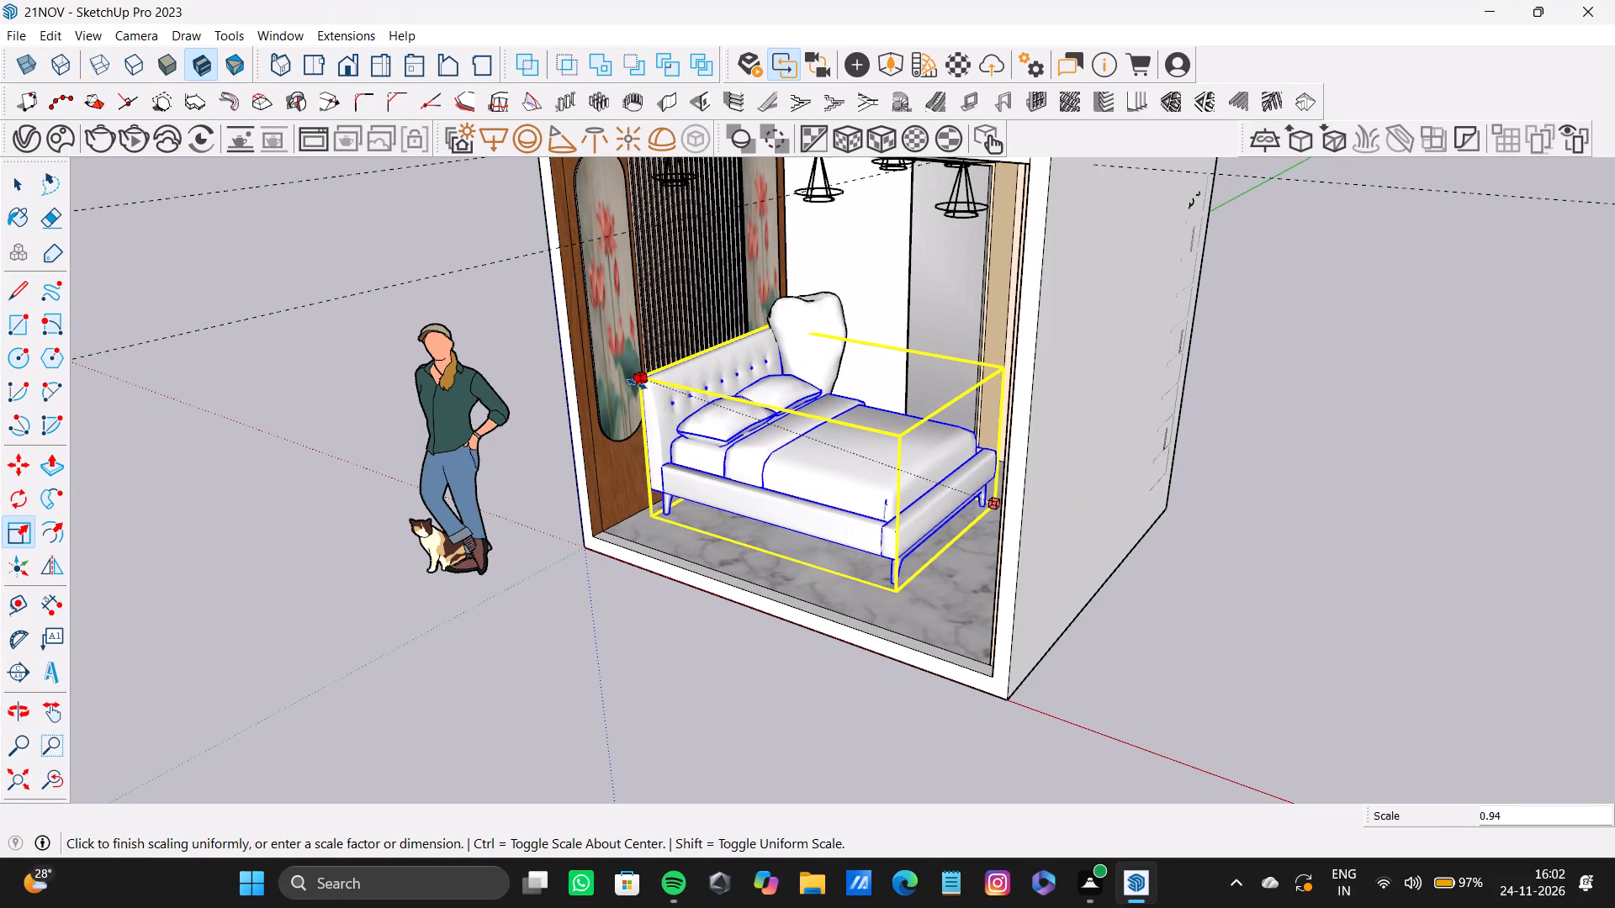
{"action": "left_click_drag", "start_coordinate": [637, 384], "coordinate": [640, 388]}
{"action": "key", "text": "space"}
Move the bed about 10 5/8" across the floor toward the room's open side.
{"action": "middle_click_drag", "start_coordinate": [736, 530], "coordinate": [912, 488]}
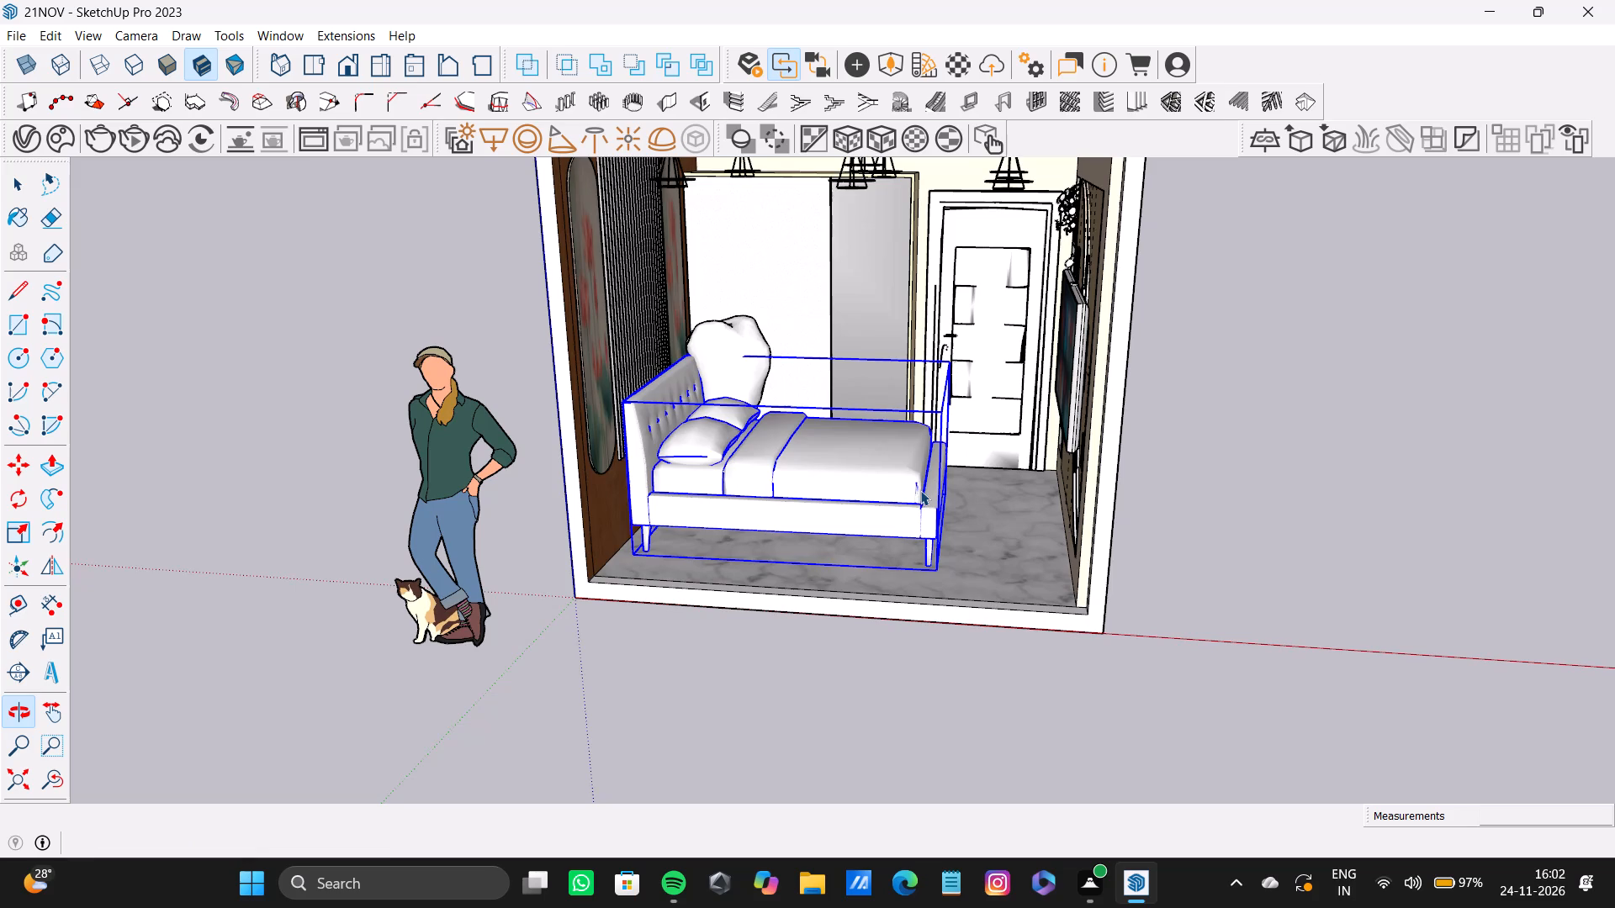
{"action": "key", "text": "m"}
{"action": "scroll", "coordinate": [897, 515], "scroll_direction": "up", "scroll_amount": 3}
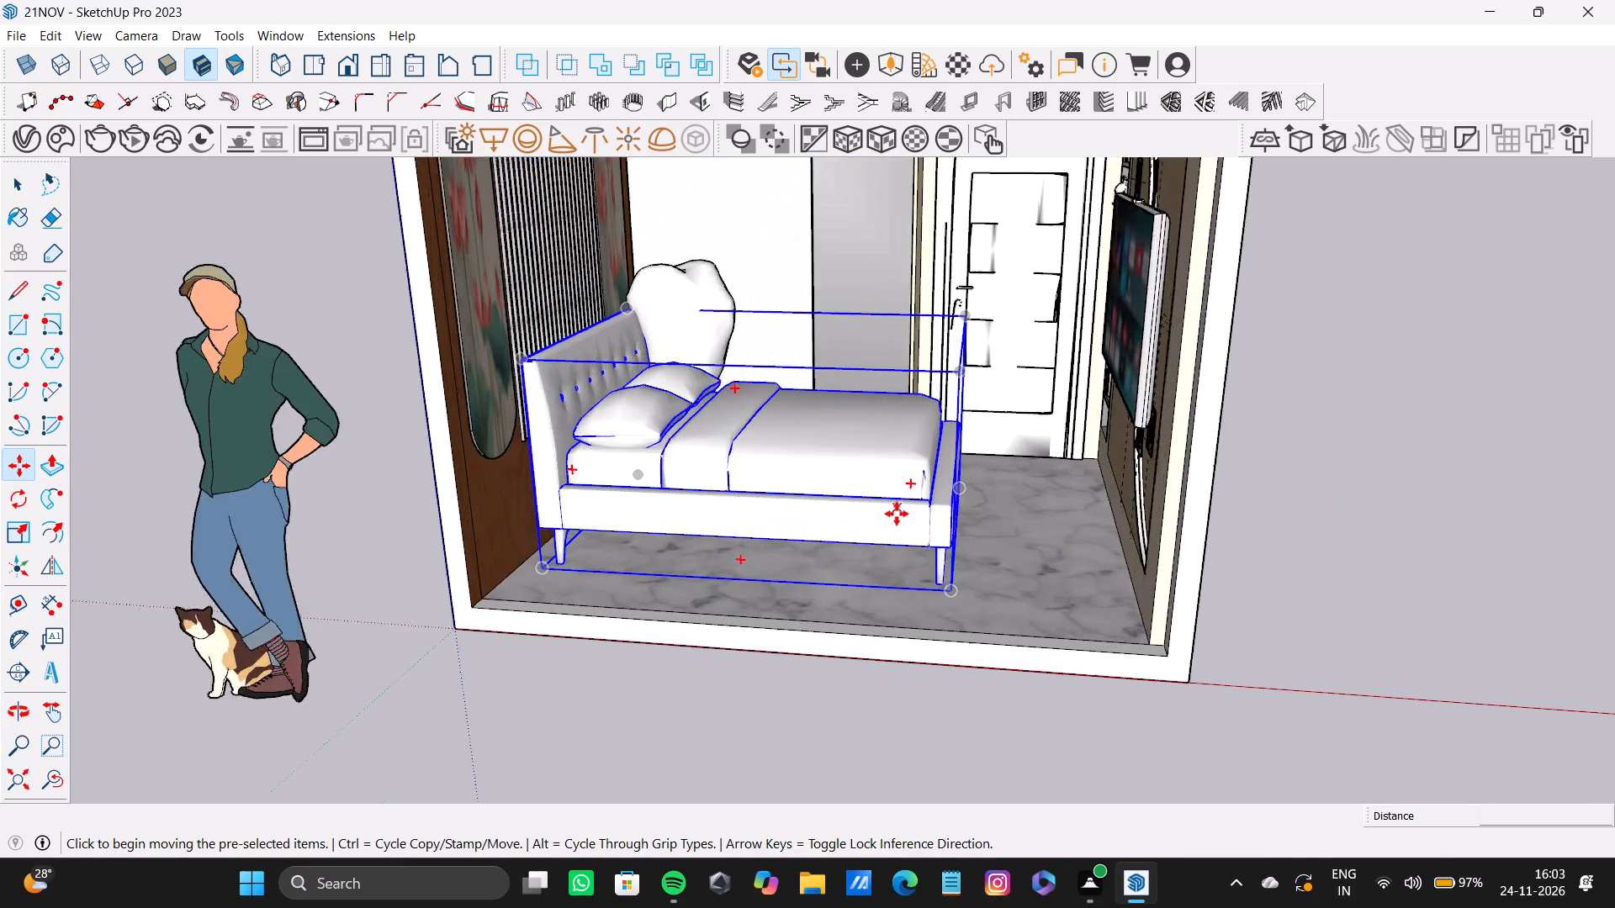
{"action": "scroll", "coordinate": [897, 513], "scroll_direction": "down", "scroll_amount": 3}
{"action": "middle_click_drag", "start_coordinate": [898, 507], "coordinate": [747, 595]}
{"action": "scroll", "coordinate": [776, 550], "scroll_direction": "up", "scroll_amount": 8}
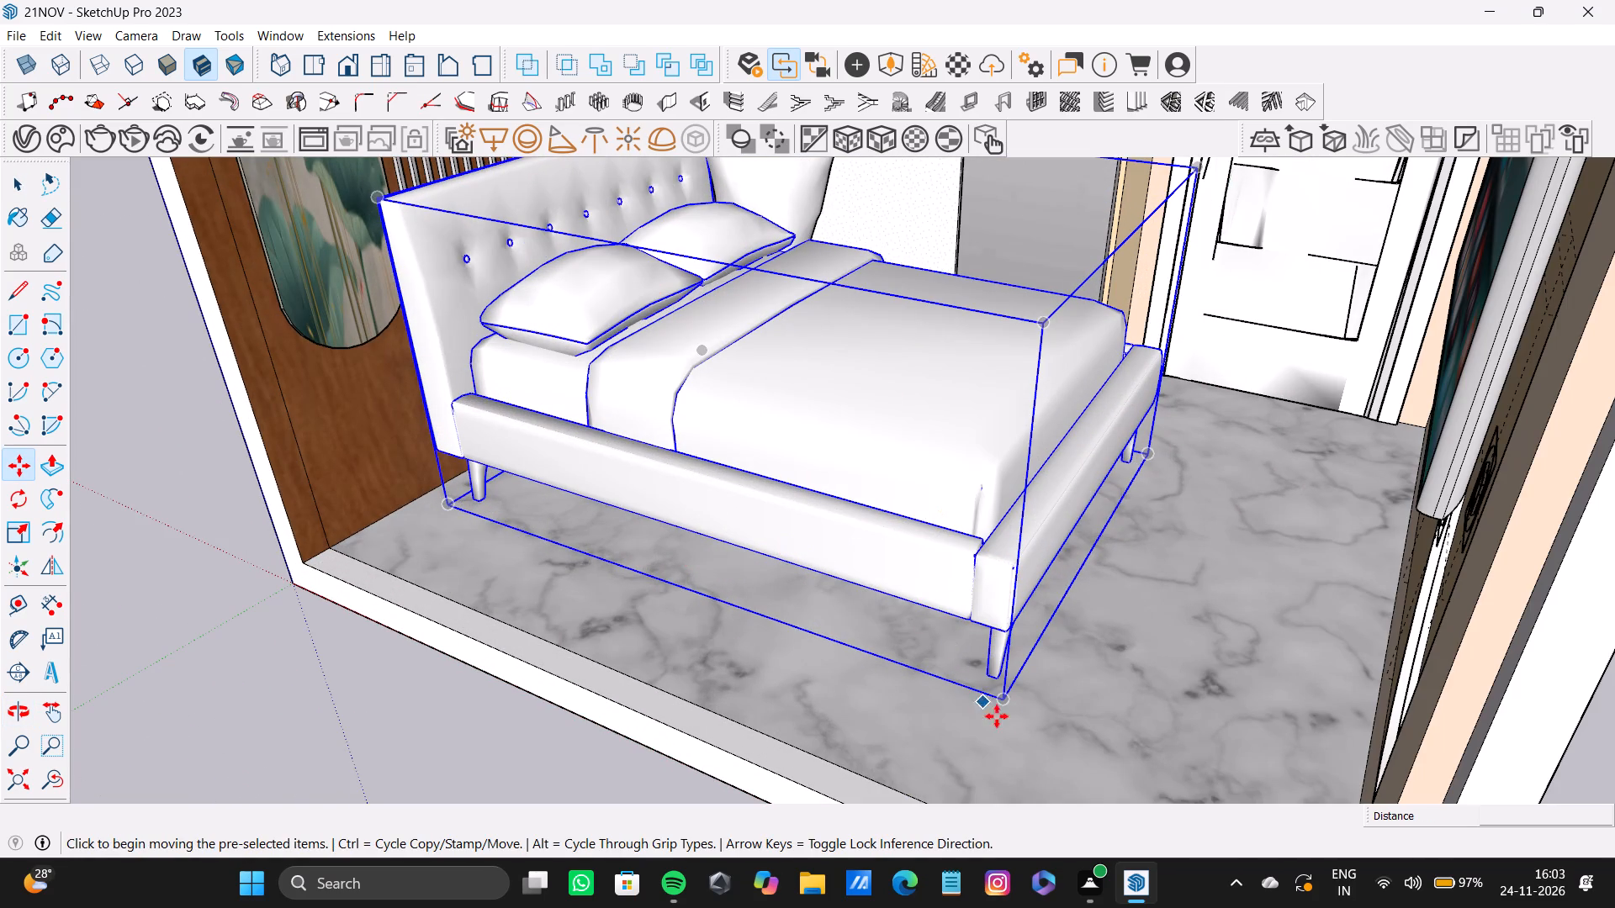
{"action": "left_click", "coordinate": [1003, 701]}
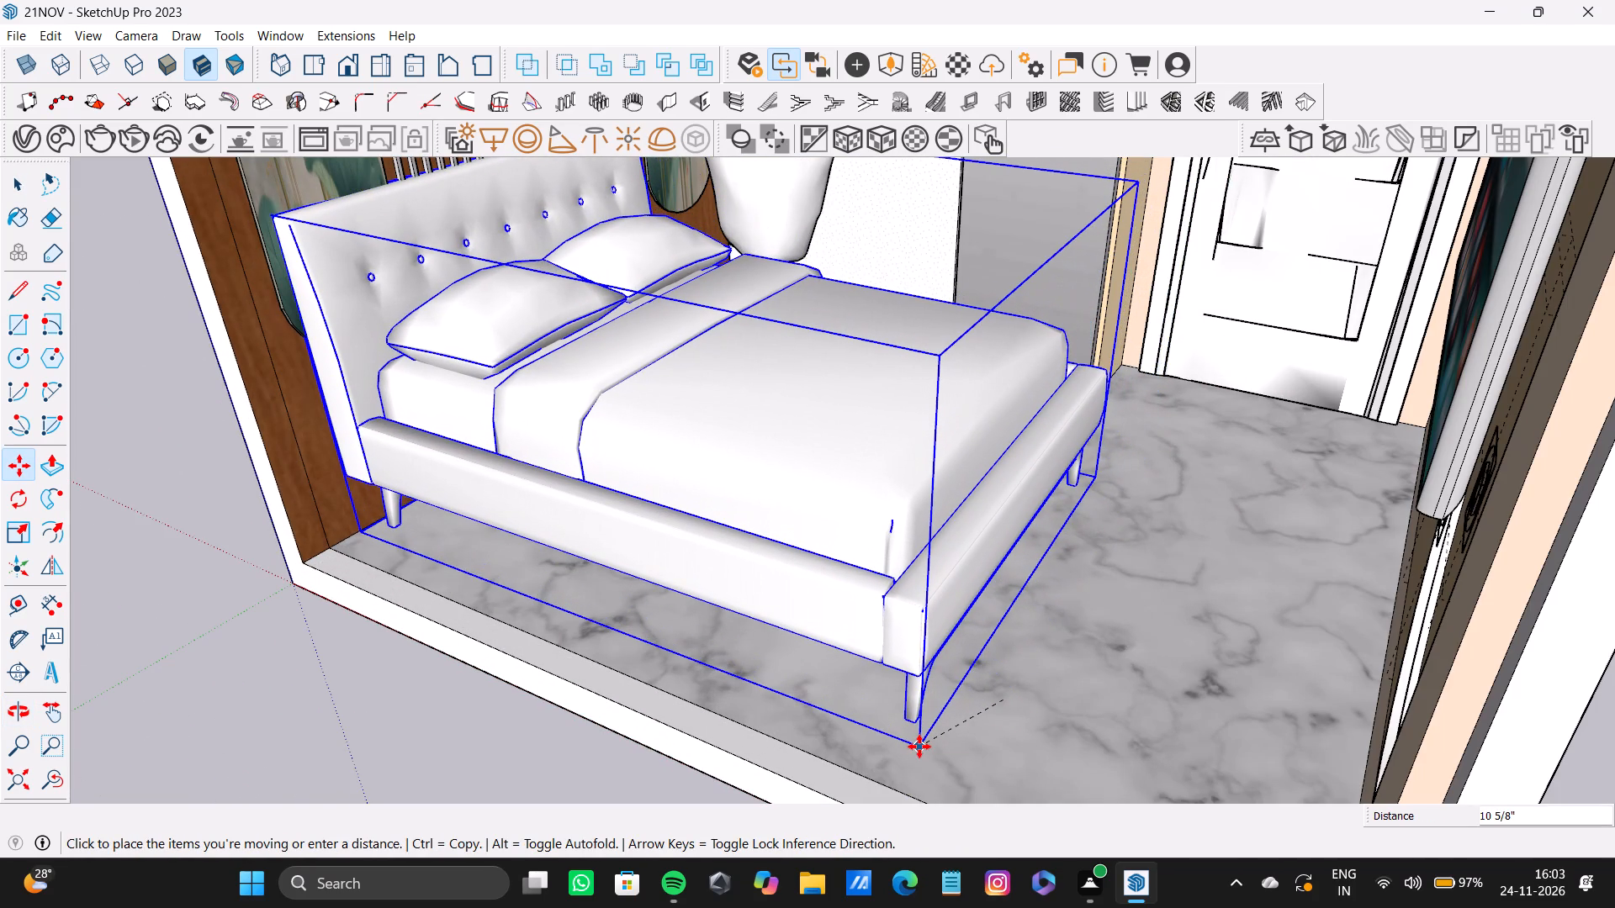
{"action": "left_click", "coordinate": [919, 747]}
Move the bed about 6 9/16" back into the room, away from the open side.
{"action": "scroll", "coordinate": [667, 494], "scroll_direction": "down", "scroll_amount": 9}
{"action": "middle_click_drag", "start_coordinate": [670, 489], "coordinate": [714, 369], "text": "shift"}
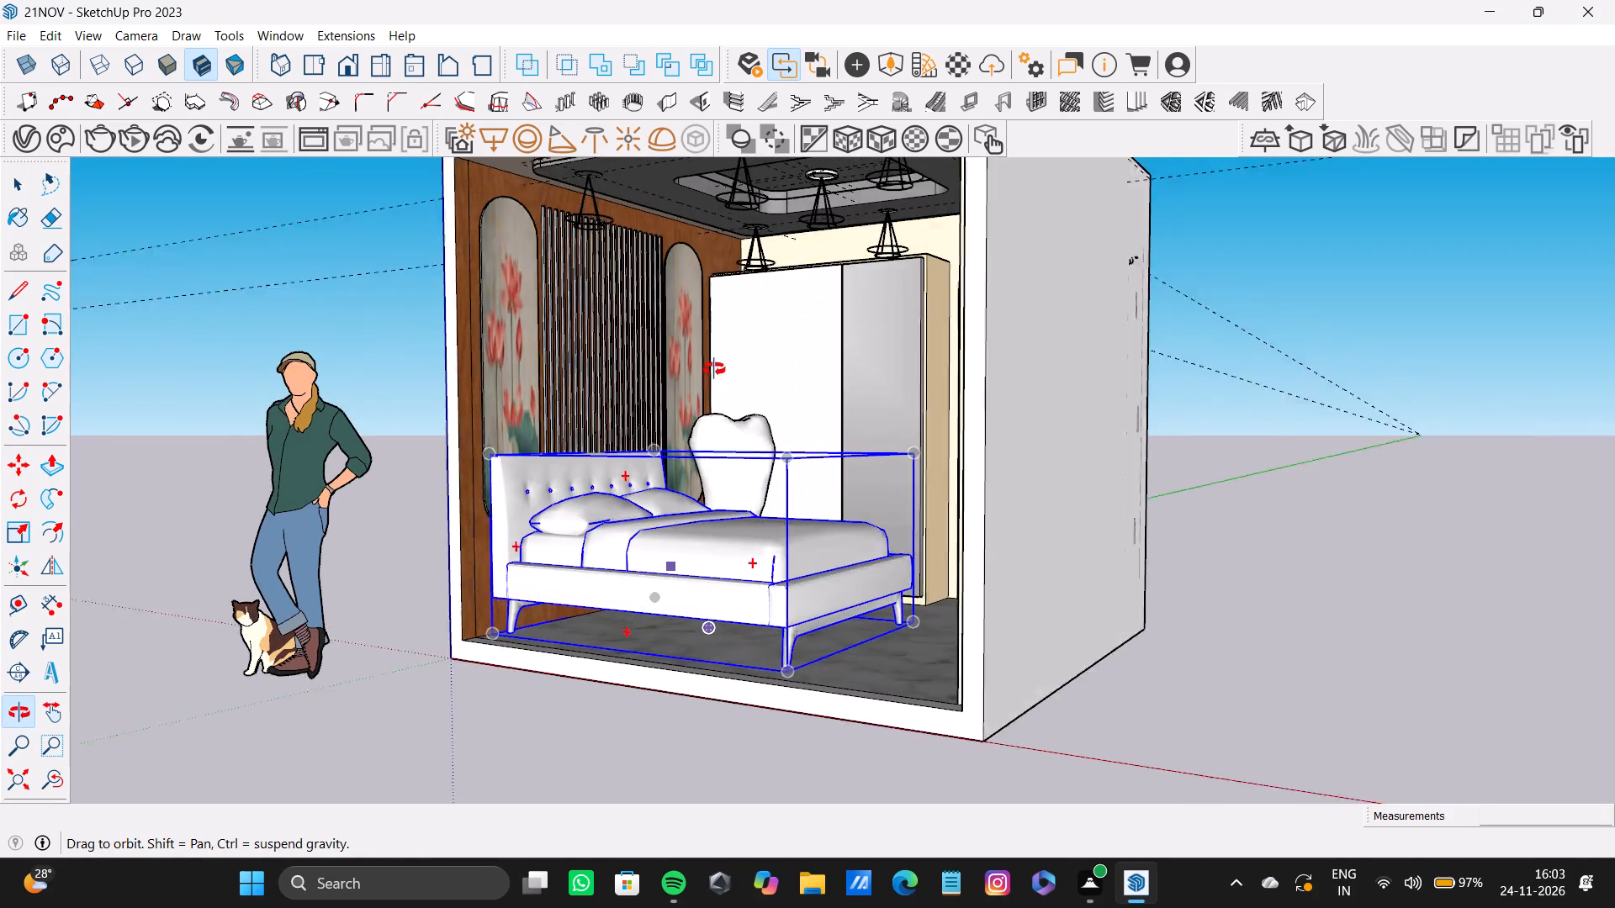
{"action": "middle_click_drag", "start_coordinate": [714, 369], "coordinate": [712, 372], "text": "shift"}
{"action": "scroll", "coordinate": [749, 573], "scroll_direction": "up", "scroll_amount": 1}
{"action": "middle_click_drag", "start_coordinate": [784, 546], "coordinate": [757, 653]}
{"action": "scroll", "coordinate": [764, 699], "scroll_direction": "up", "scroll_amount": 3}
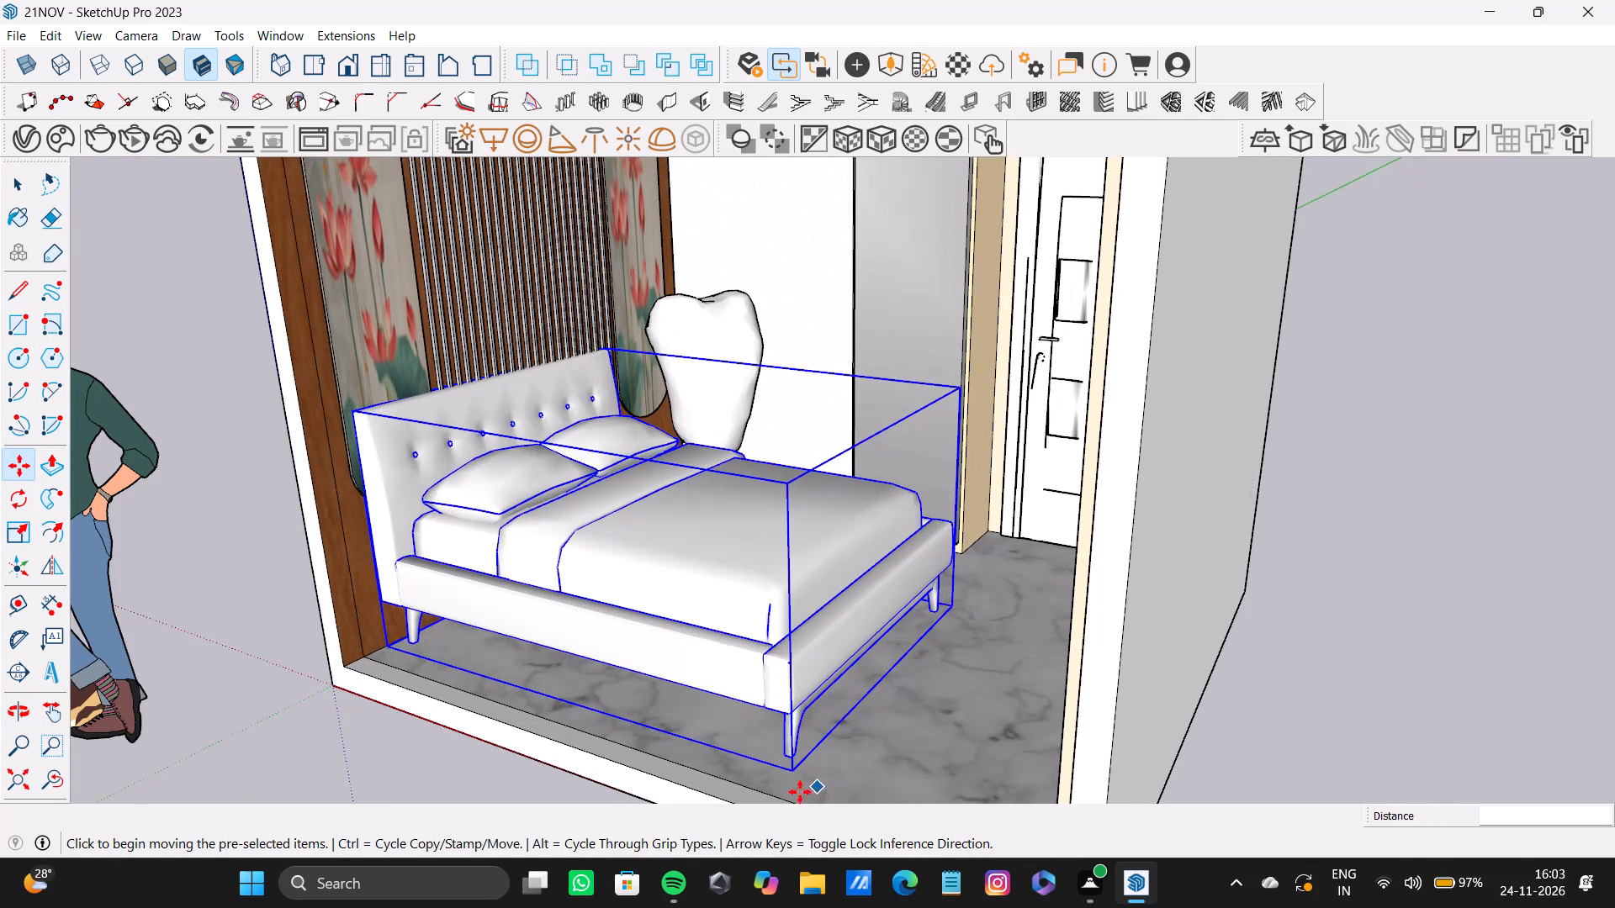
{"action": "left_click", "coordinate": [794, 779]}
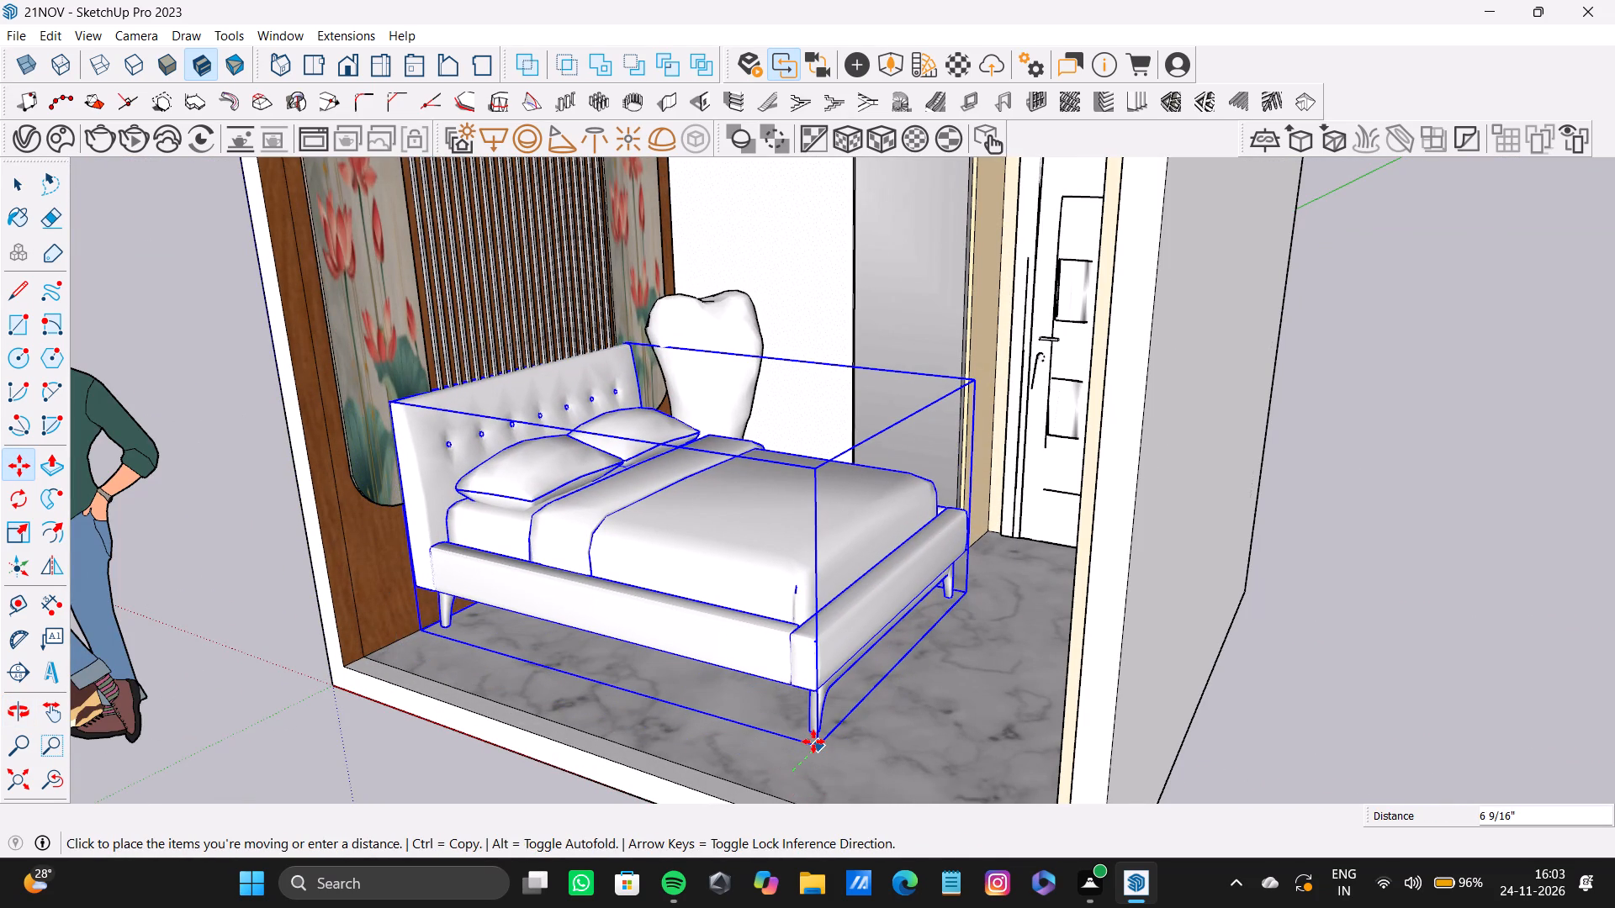
{"action": "left_click", "coordinate": [811, 744]}
Stretch the bed slightly taller with the Scale tool, keeping its base in place.
{"action": "scroll", "coordinate": [333, 516], "scroll_direction": "down", "scroll_amount": 5}
{"action": "middle_click_drag", "start_coordinate": [346, 520], "coordinate": [417, 394]}
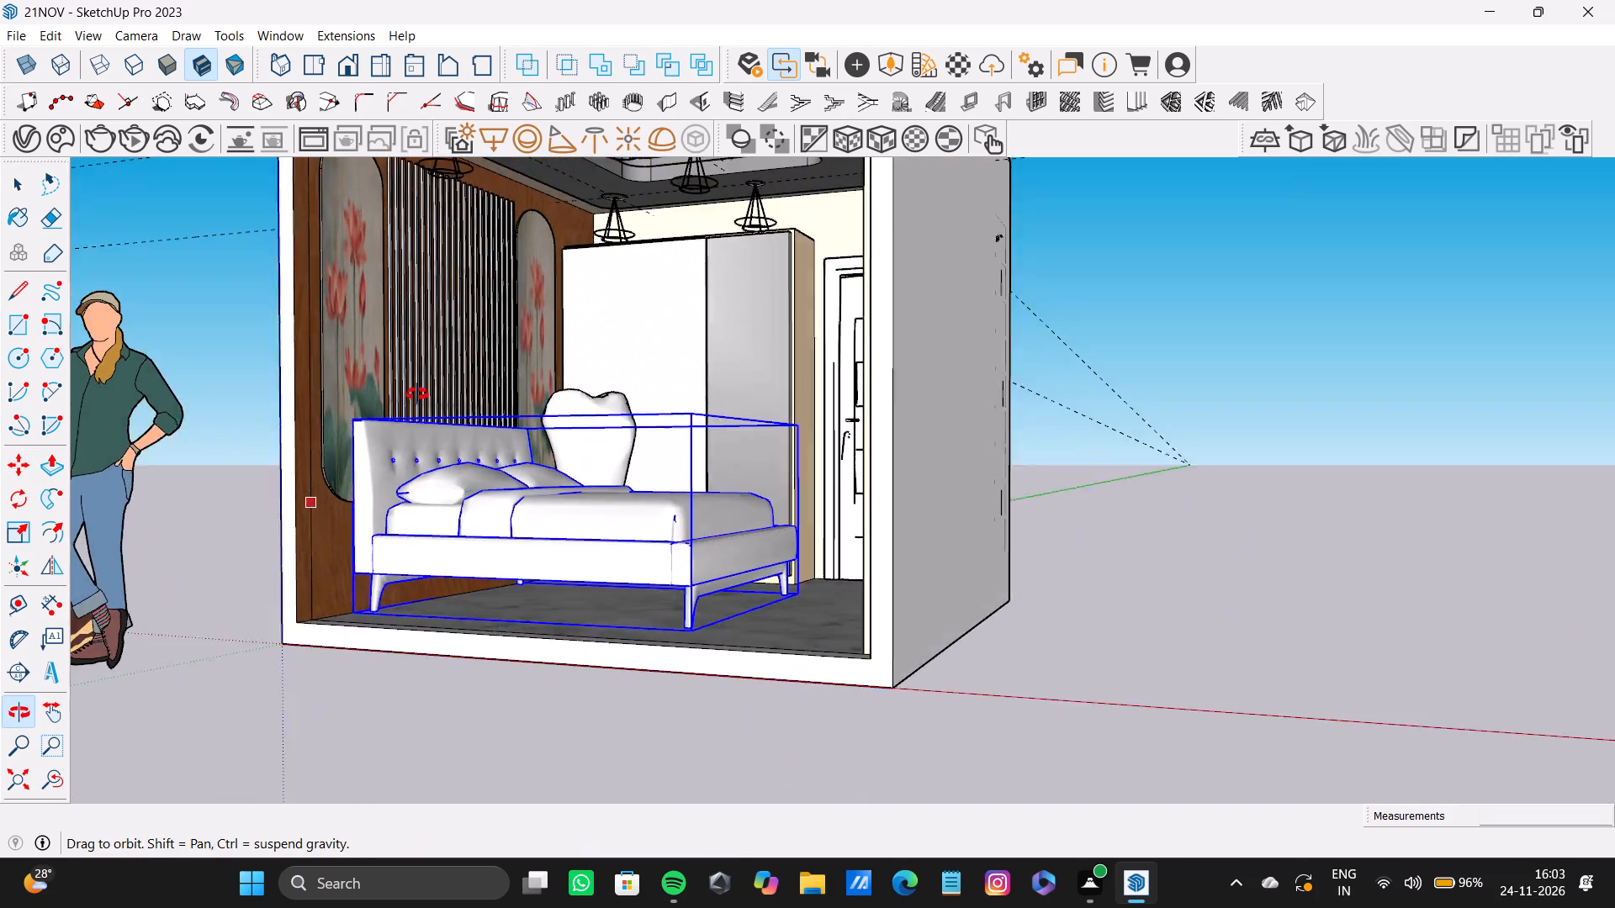
{"action": "middle_click_drag", "start_coordinate": [417, 394], "coordinate": [304, 425]}
{"action": "key", "text": "s"}
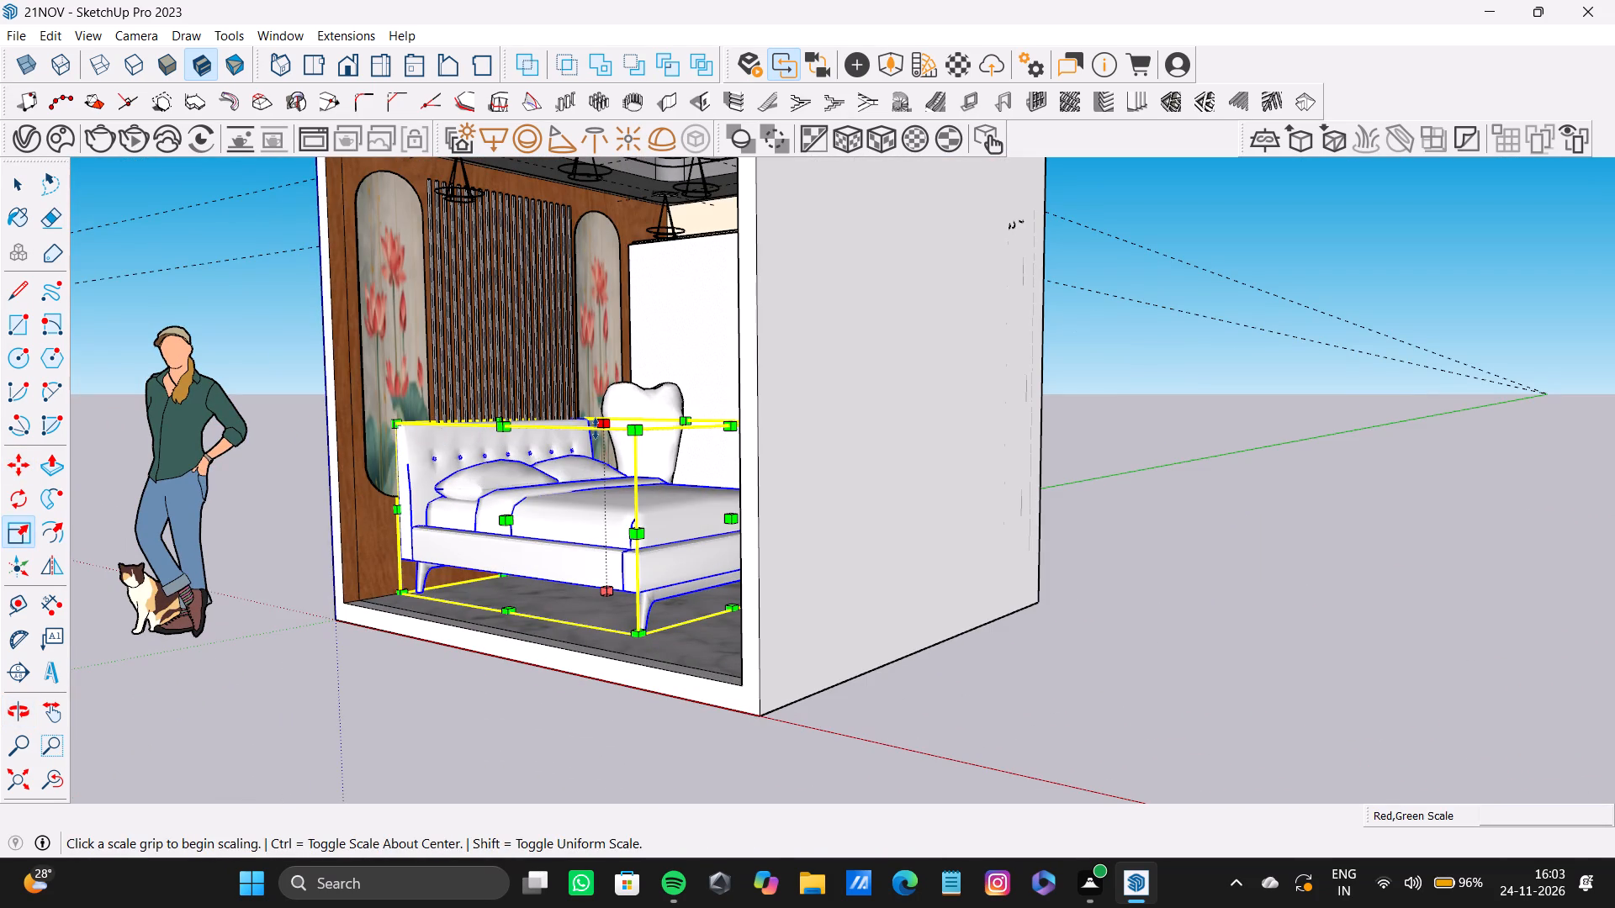
{"action": "left_click_drag", "start_coordinate": [604, 426], "coordinate": [605, 399]}
{"action": "middle_click_drag", "start_coordinate": [546, 532], "coordinate": [705, 614]}
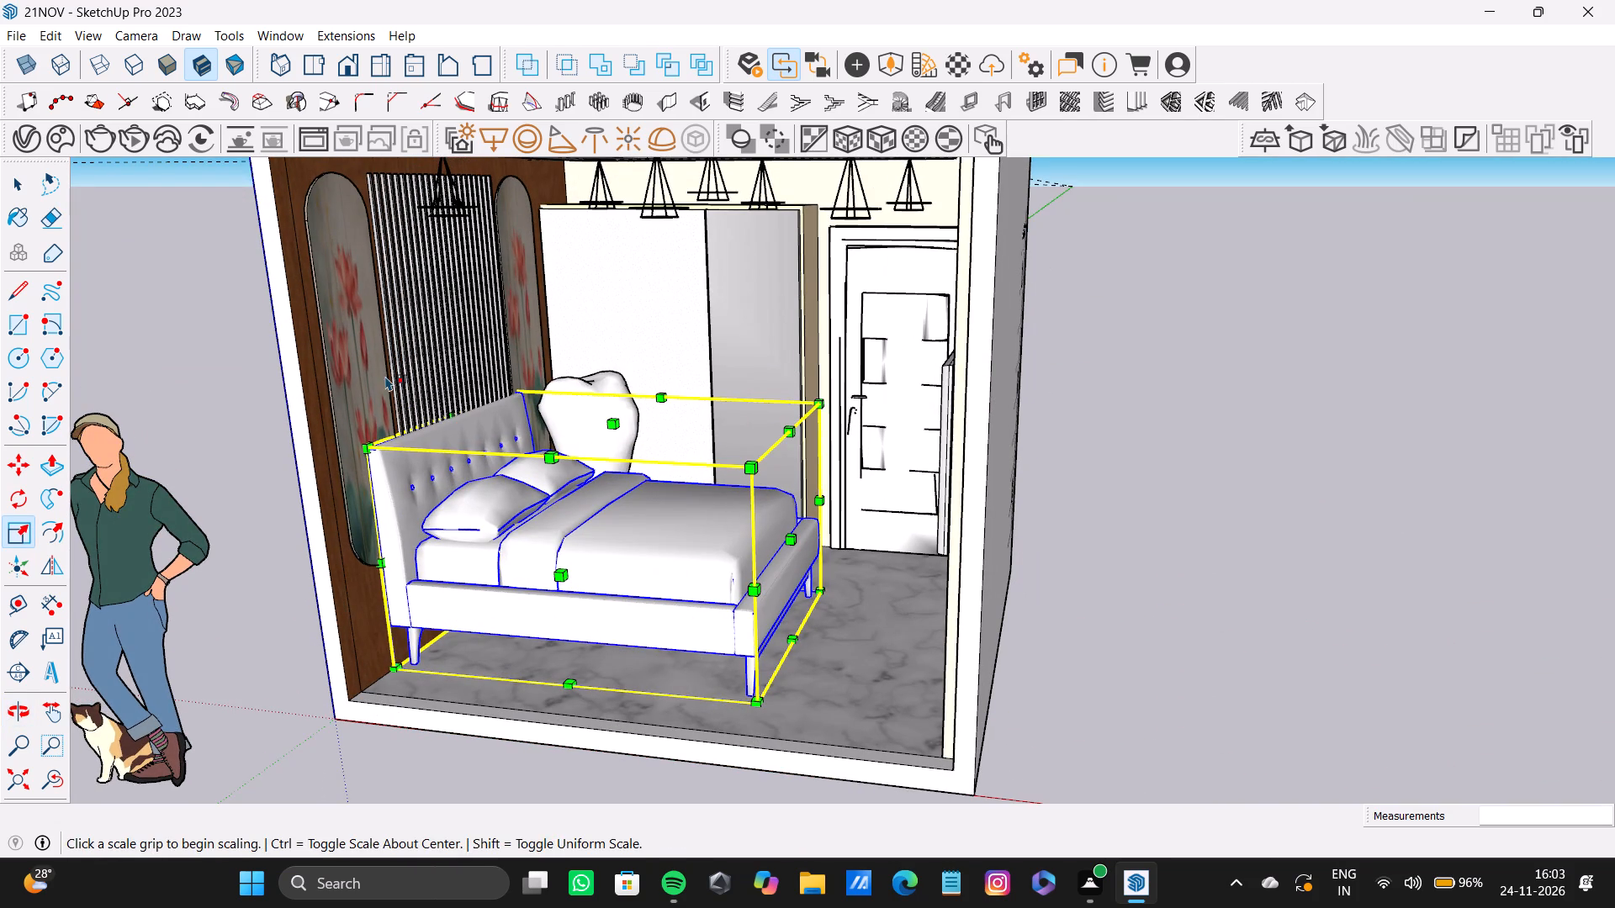
{"action": "middle_click_drag", "start_coordinate": [520, 467], "coordinate": [505, 520]}
{"action": "key", "text": "space"}
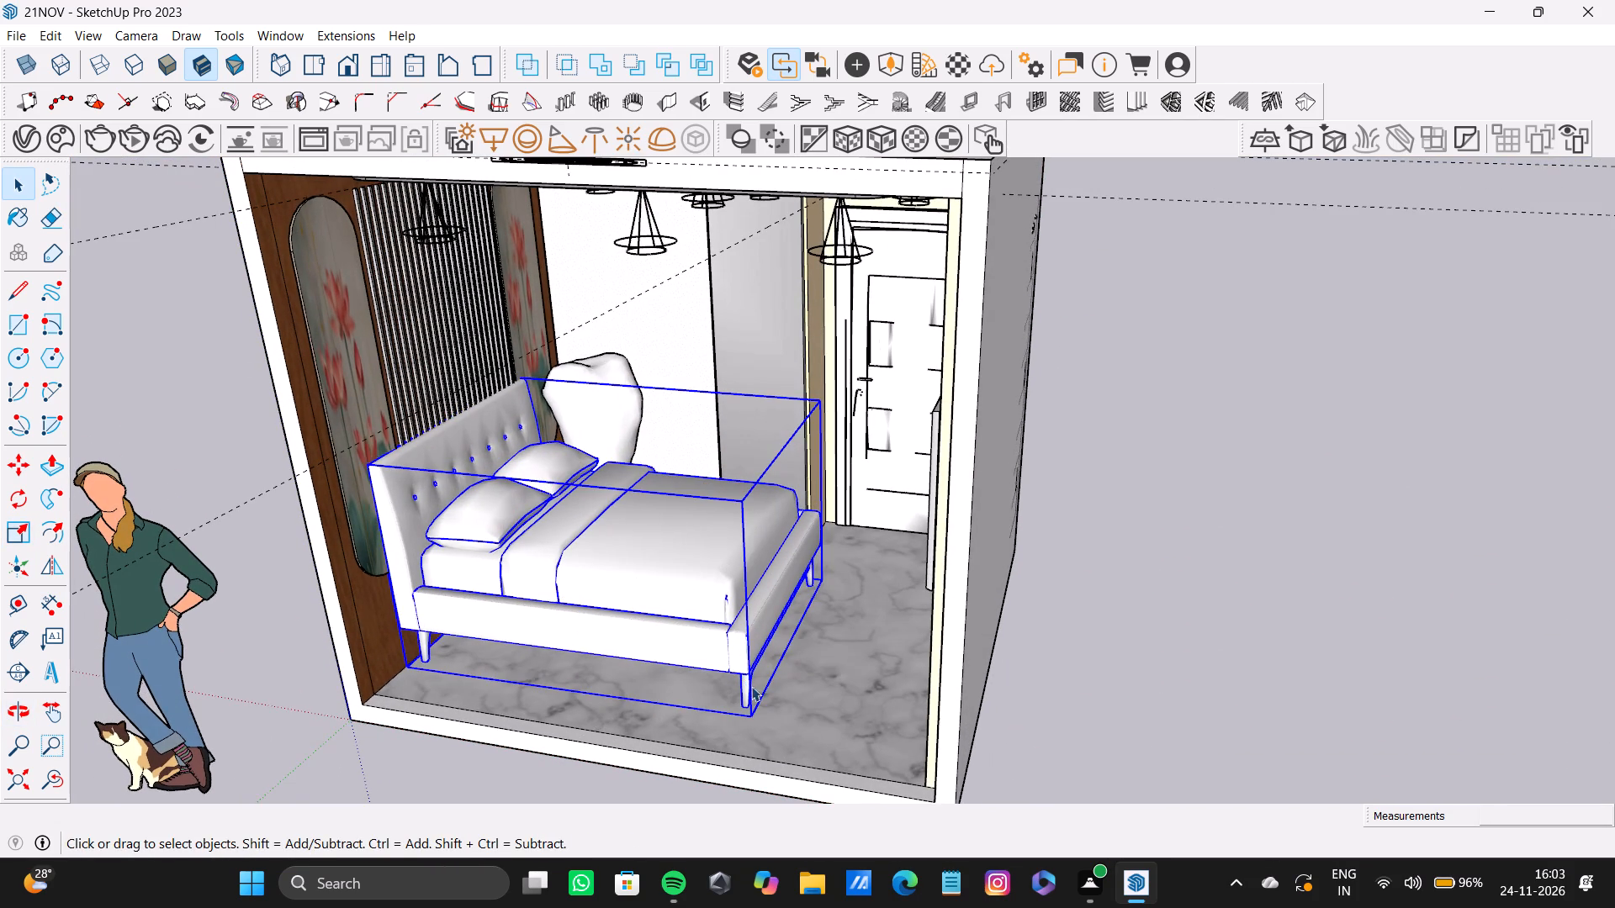
Move the bed about 1 11/16" away from the headboard wall, toward the TV wall.
{"action": "scroll", "coordinate": [473, 396], "scroll_direction": "up", "scroll_amount": 9}
{"action": "scroll", "coordinate": [424, 458], "scroll_direction": "down", "scroll_amount": 7}
{"action": "middle_click_drag", "start_coordinate": [424, 454], "coordinate": [410, 397], "text": "shift"}
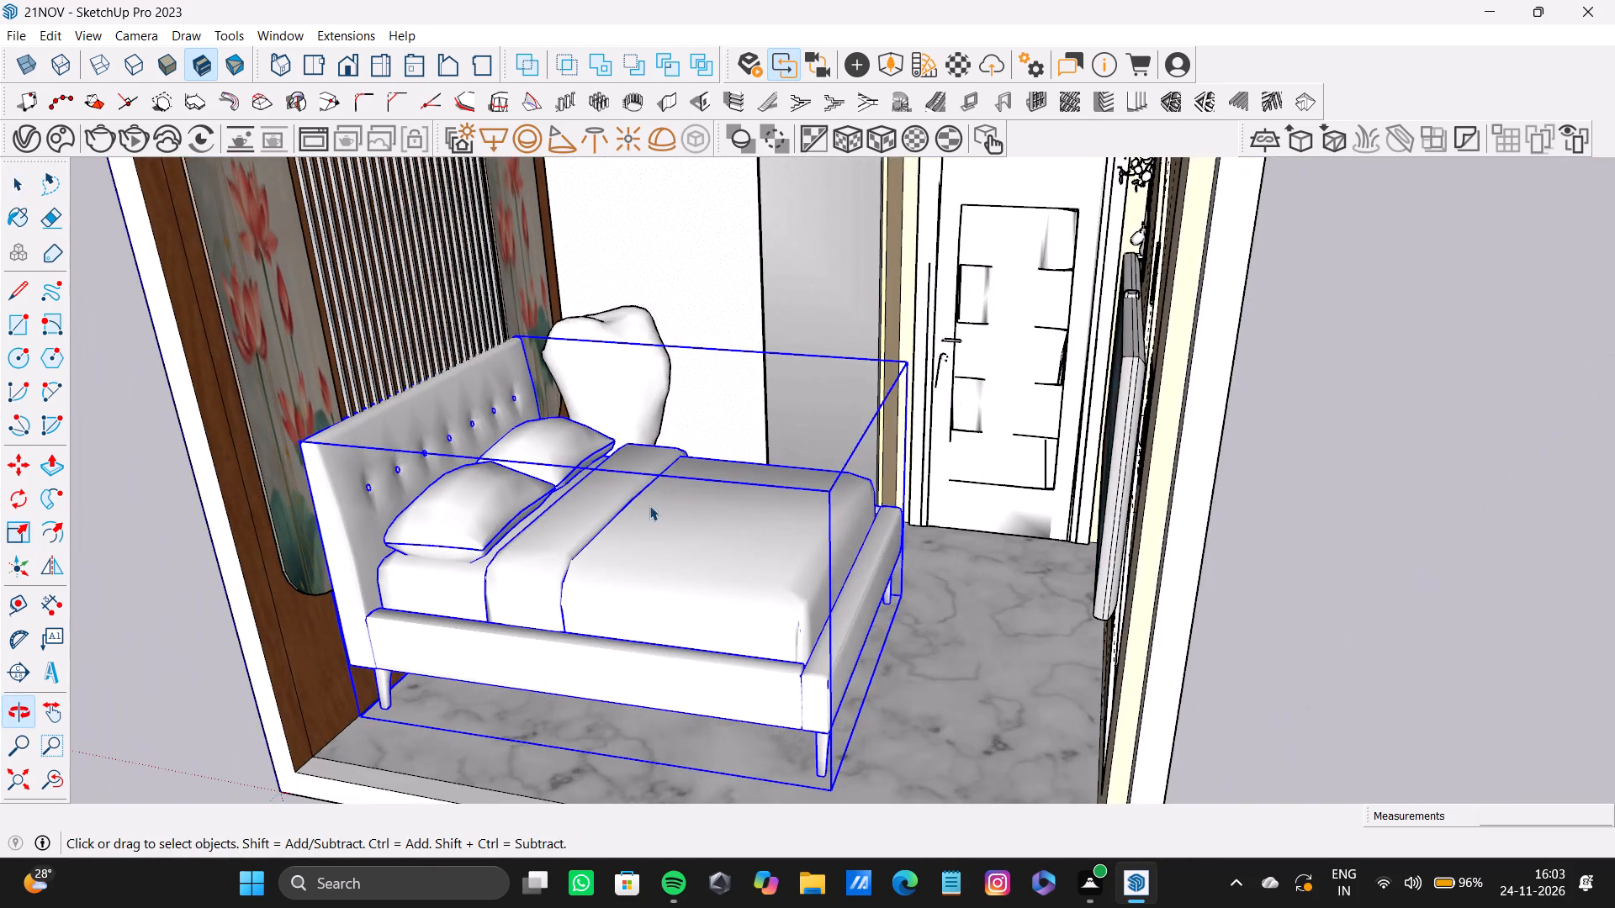
{"action": "scroll", "coordinate": [622, 529], "scroll_direction": "down", "scroll_amount": 4}
{"action": "middle_click_drag", "start_coordinate": [620, 534], "coordinate": [616, 514]}
{"action": "key", "text": "m"}
{"action": "scroll", "coordinate": [777, 739], "scroll_direction": "up", "scroll_amount": 8}
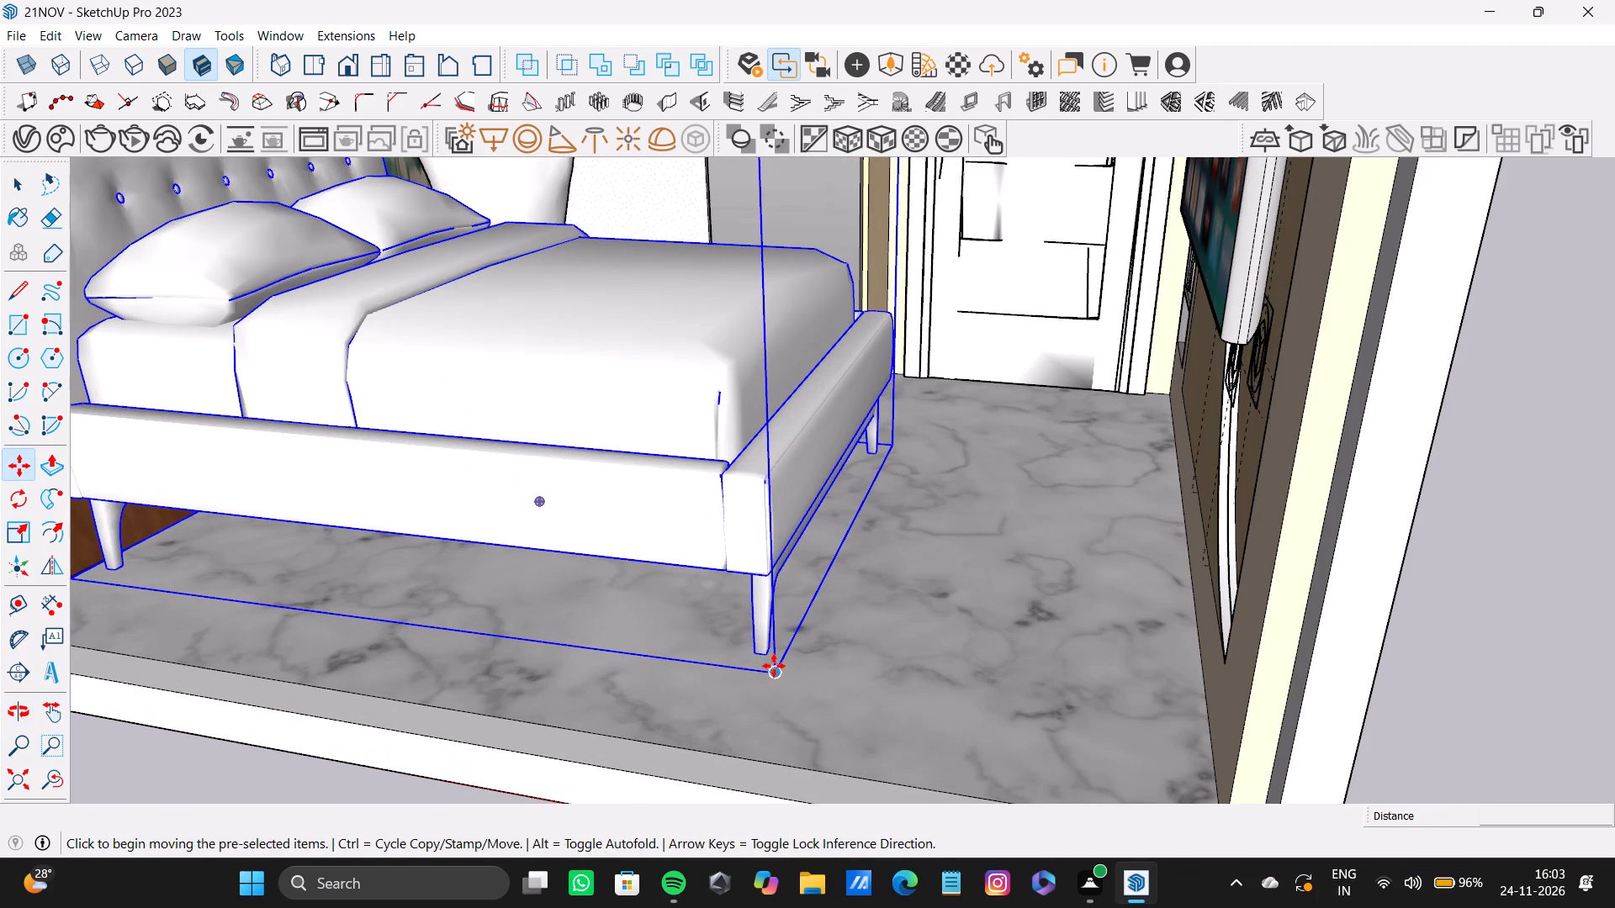
{"action": "left_click", "coordinate": [776, 677]}
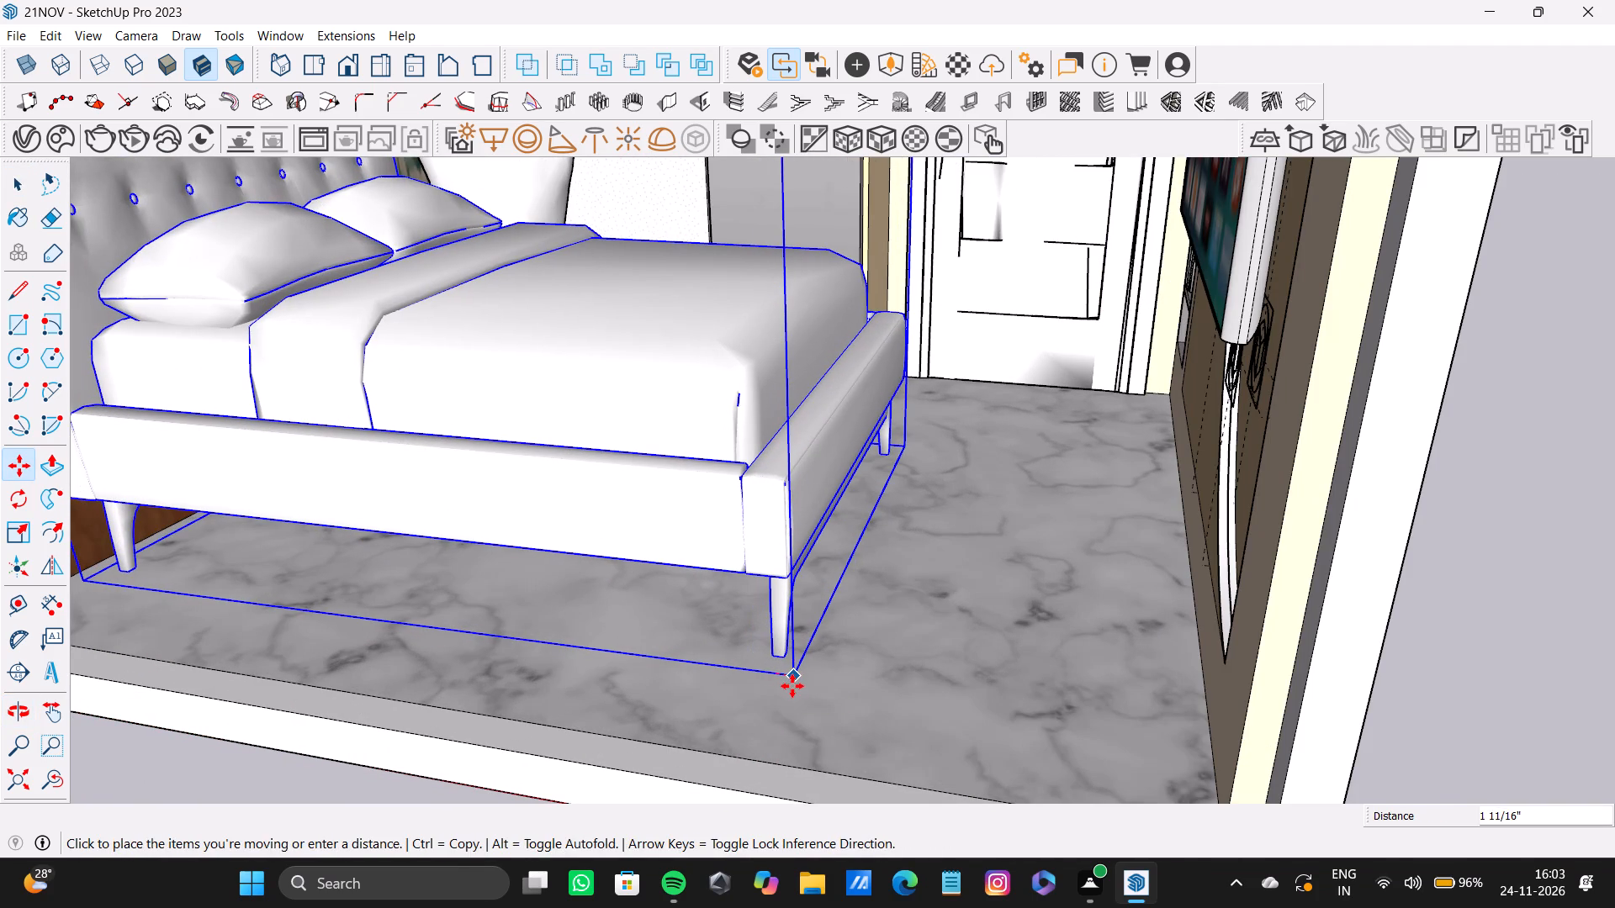
{"action": "left_click", "coordinate": [792, 686]}
{"action": "key", "text": "space"}
Review the repositioned bed against the headboard wall, wardrobe and TV wall from outside the room.
{"action": "scroll", "coordinate": [444, 567], "scroll_direction": "down", "scroll_amount": 5}
{"action": "middle_click_drag", "start_coordinate": [363, 434], "coordinate": [470, 409]}
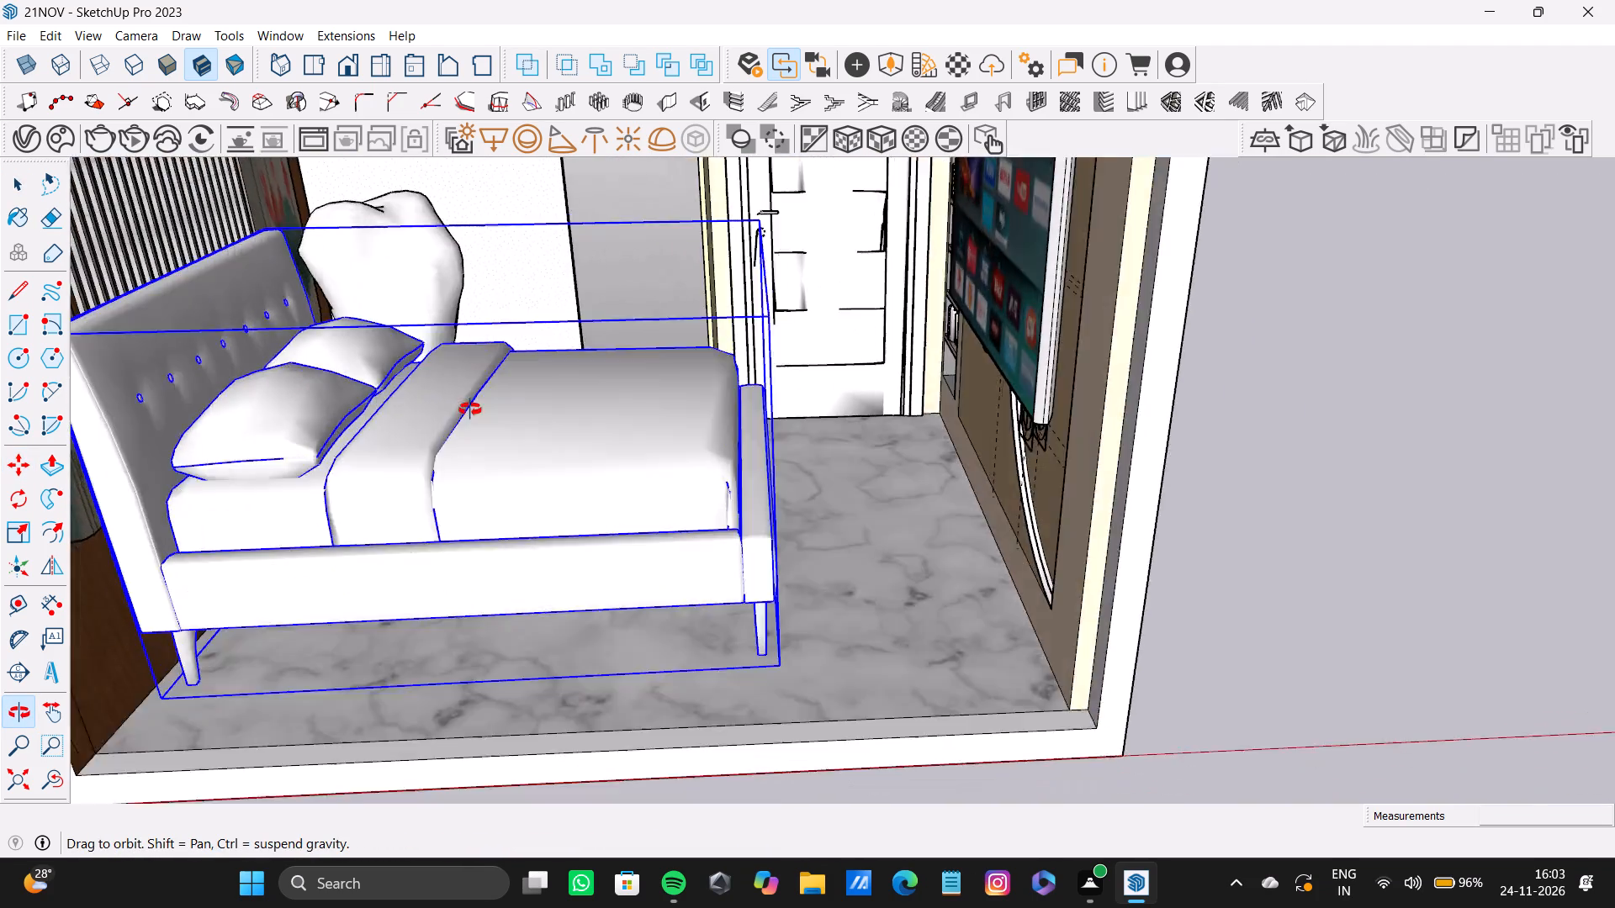
{"action": "middle_click_drag", "start_coordinate": [470, 409], "coordinate": [287, 312]}
{"action": "scroll", "coordinate": [511, 458], "scroll_direction": "down", "scroll_amount": 9}
{"action": "middle_click_drag", "start_coordinate": [521, 449], "coordinate": [850, 531], "text": "shift"}
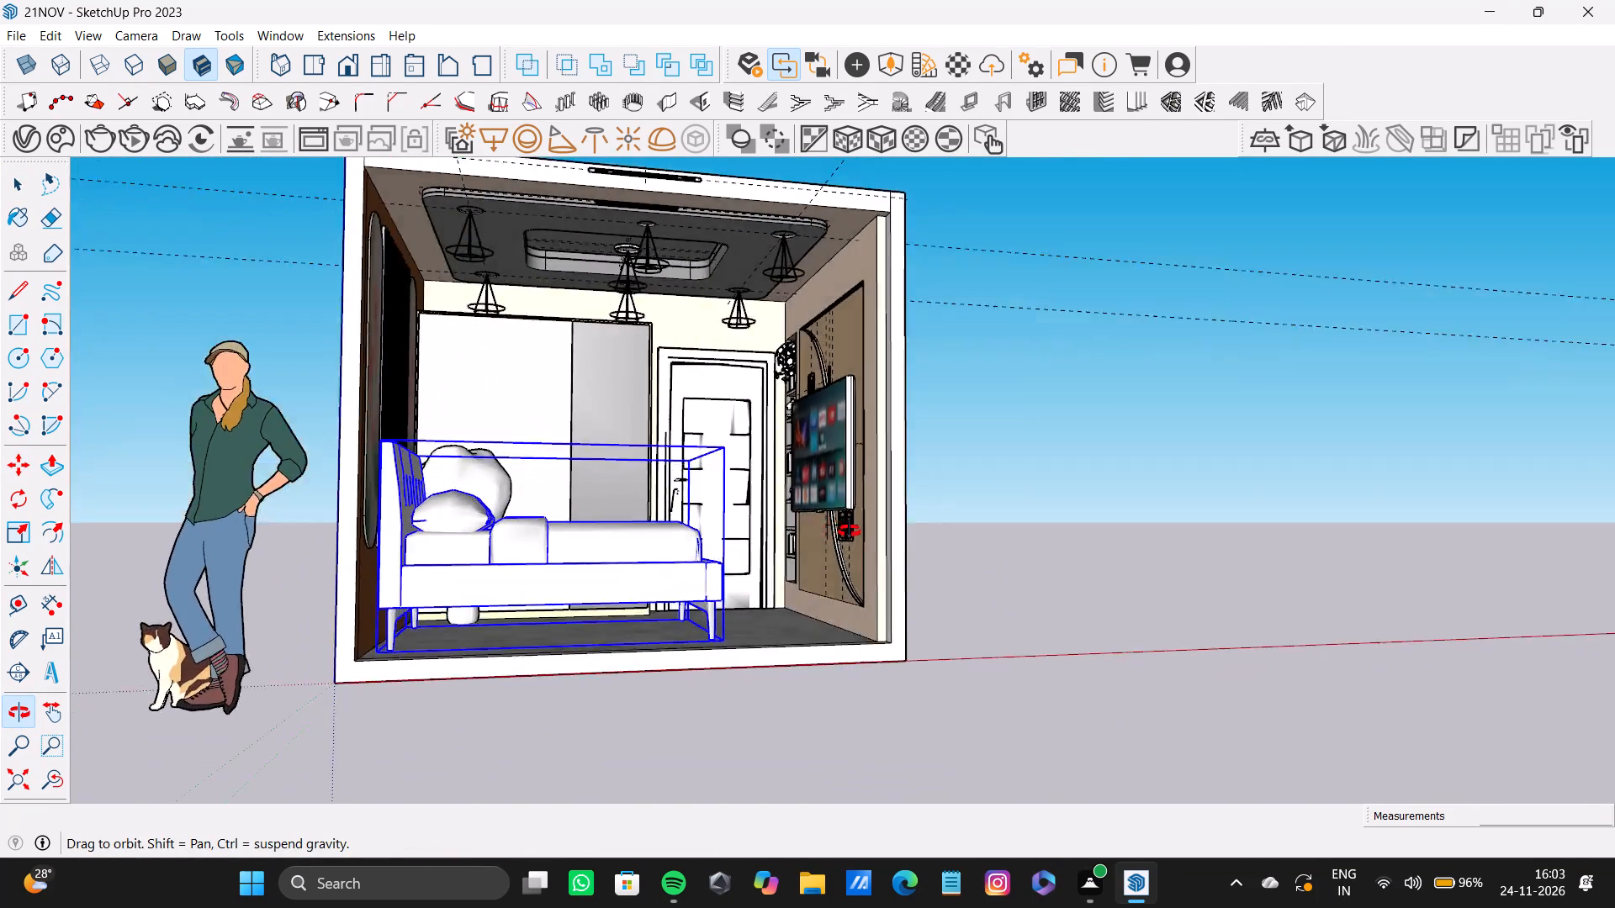
{"action": "middle_click_drag", "start_coordinate": [850, 531], "coordinate": [965, 589], "text": "shift"}
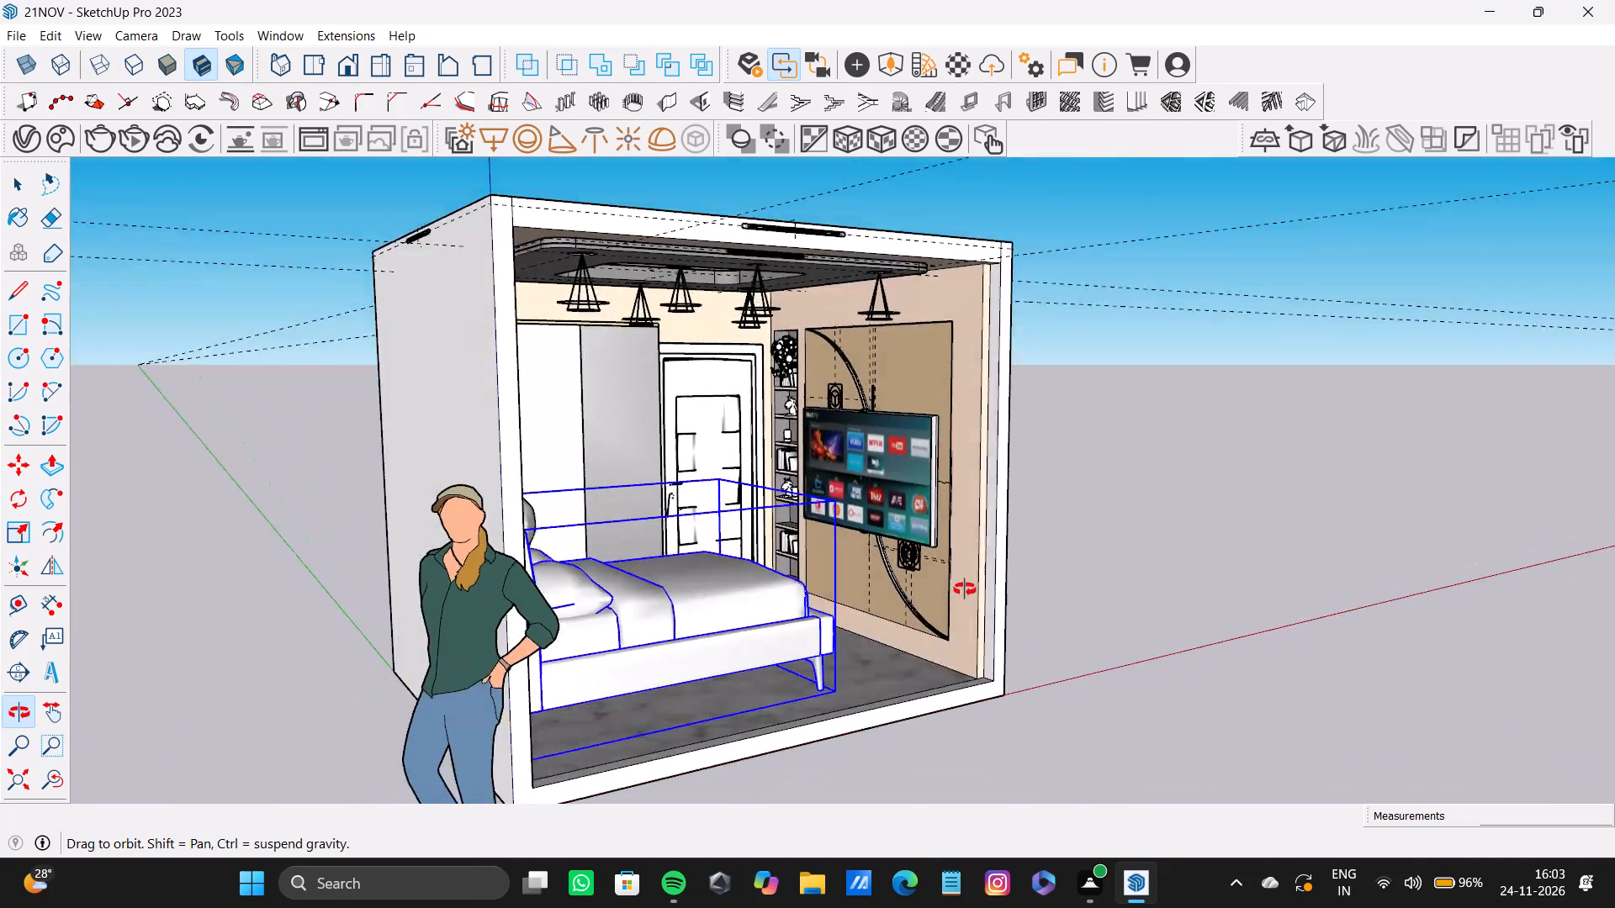
{"action": "middle_click_drag", "start_coordinate": [965, 589], "coordinate": [752, 595], "text": "shift"}
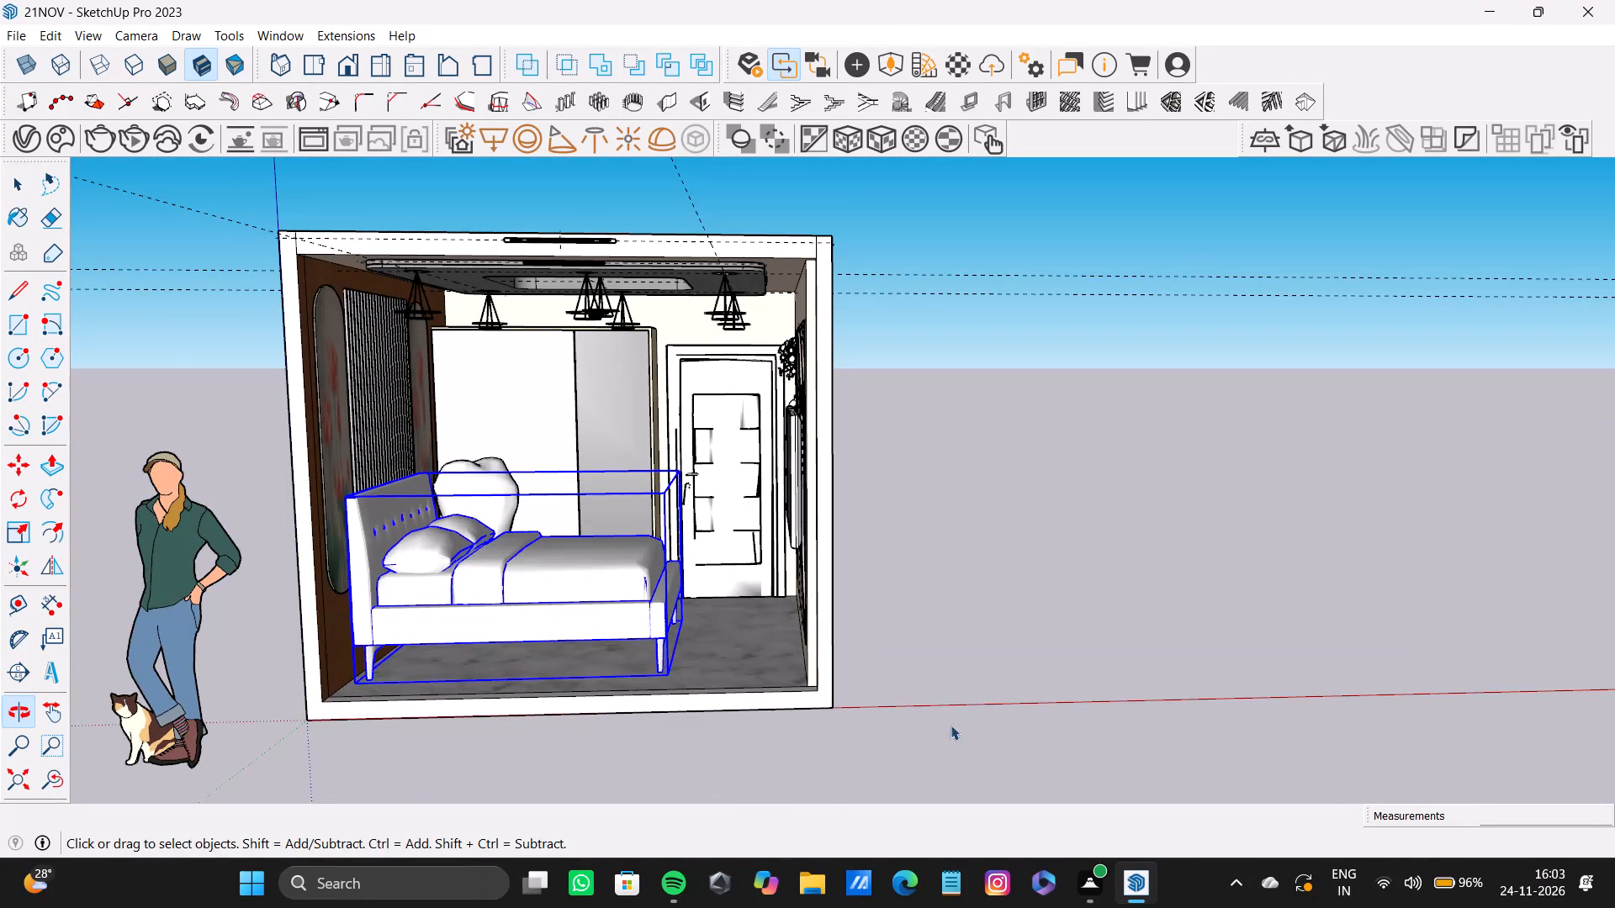
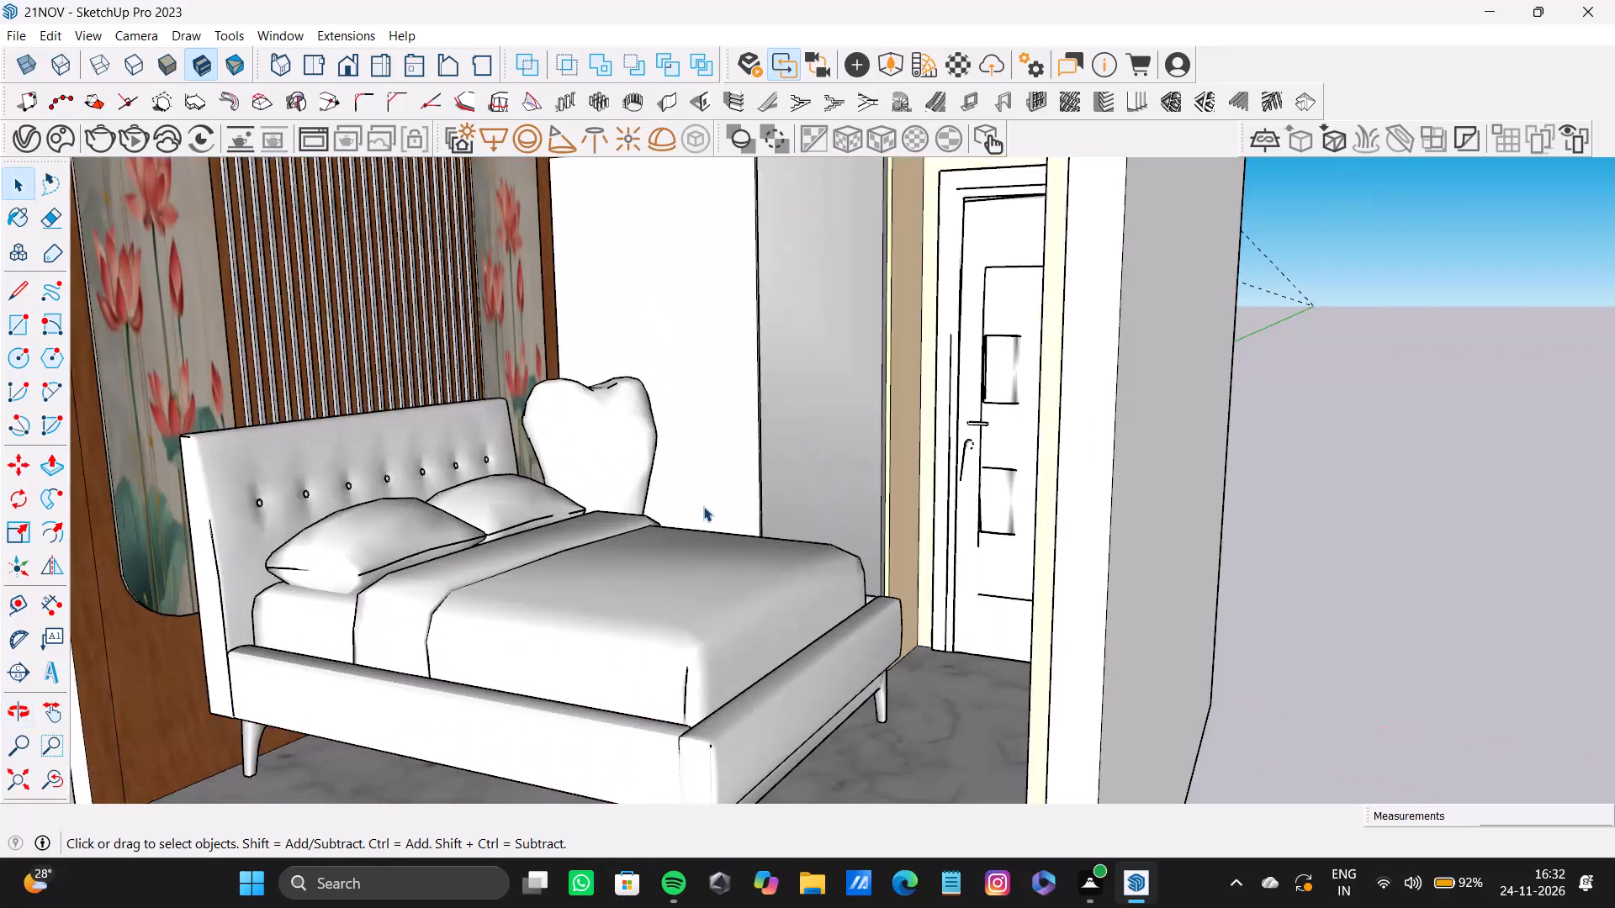
Delete all the dashed guide lines from the bedroom model.
{"action": "scroll", "coordinate": [682, 499], "scroll_direction": "up", "scroll_amount": 1}
{"action": "middle_click_drag", "start_coordinate": [682, 499], "coordinate": [650, 576]}
{"action": "scroll", "coordinate": [652, 566], "scroll_direction": "down", "scroll_amount": 9}
{"action": "middle_click_drag", "start_coordinate": [654, 563], "coordinate": [1201, 356], "text": "shift"}
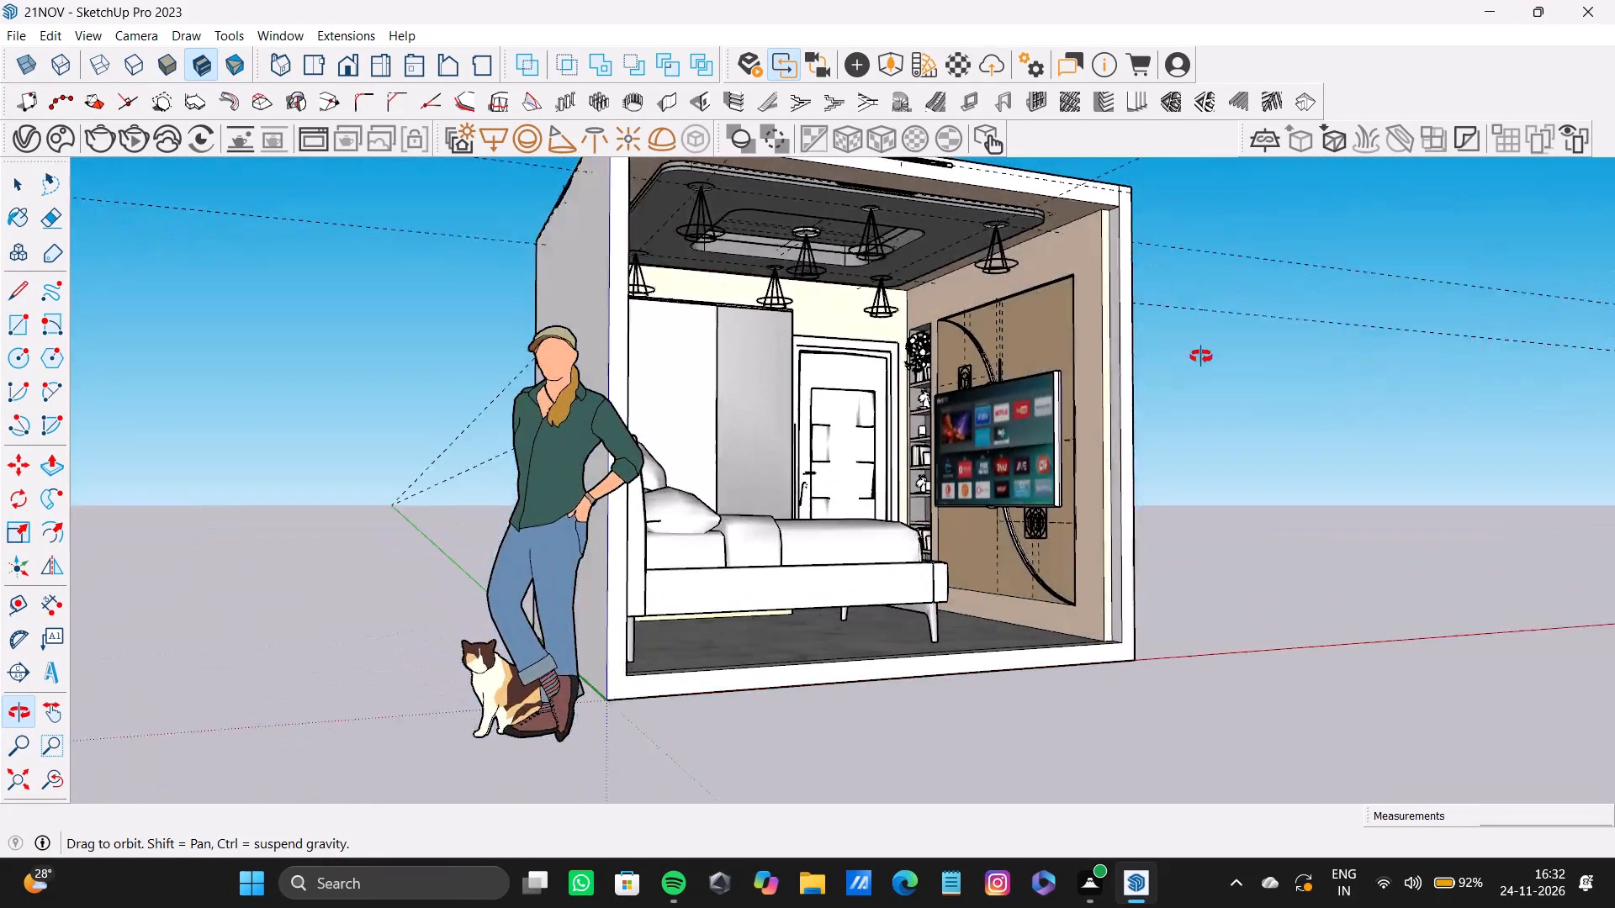
{"action": "middle_click_drag", "start_coordinate": [1201, 356], "coordinate": [851, 371], "text": "shift"}
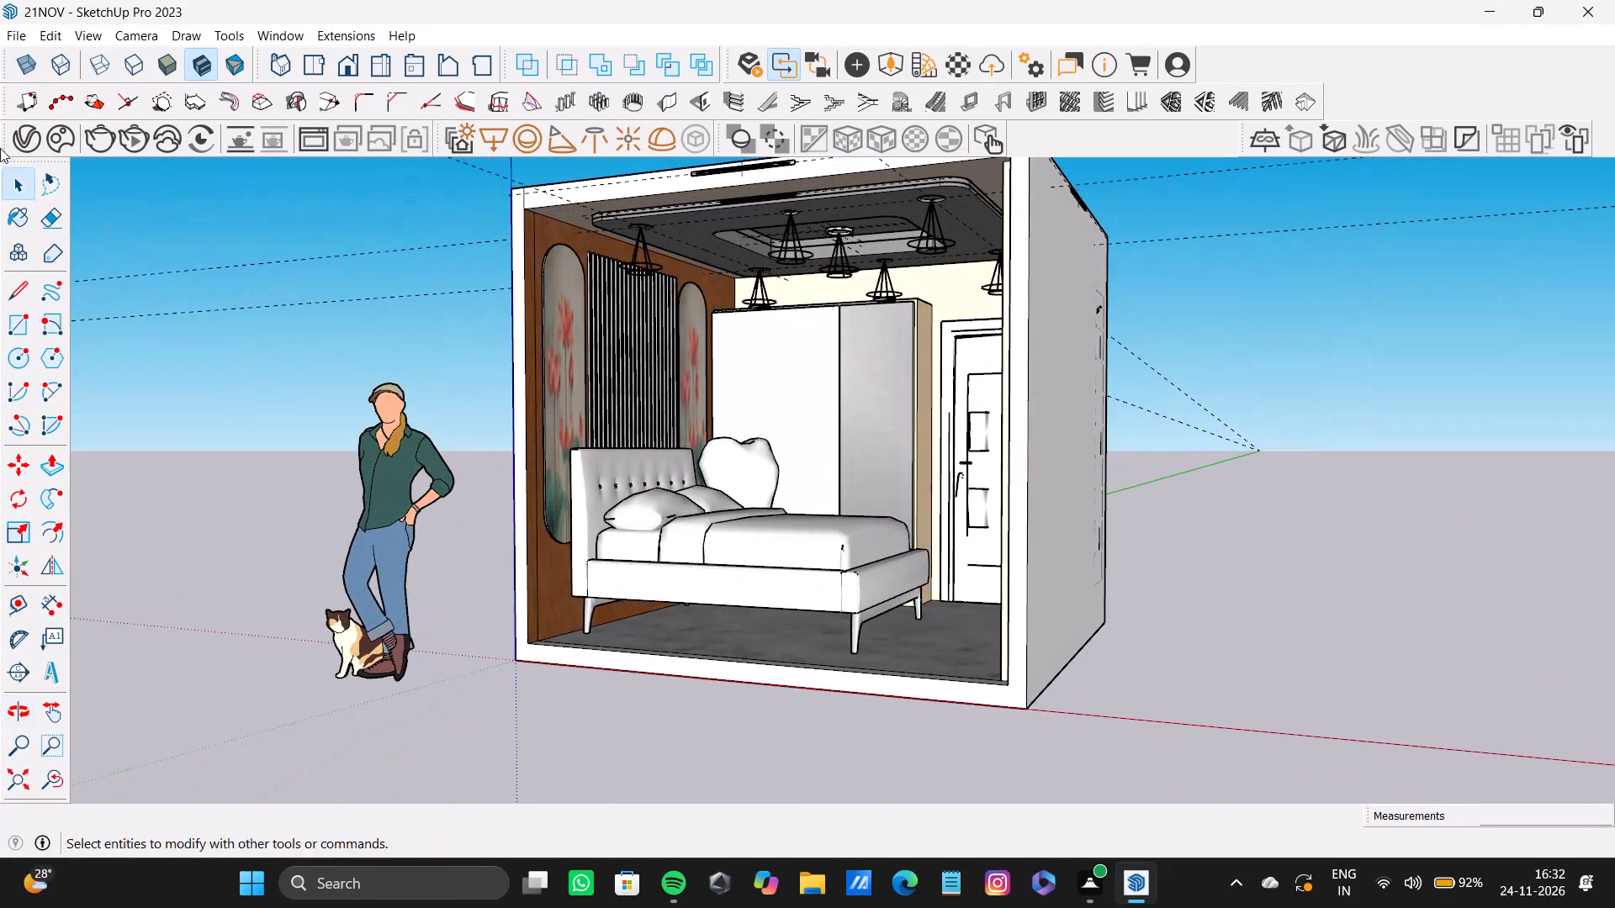
{"action": "left_click", "coordinate": [56, 33]}
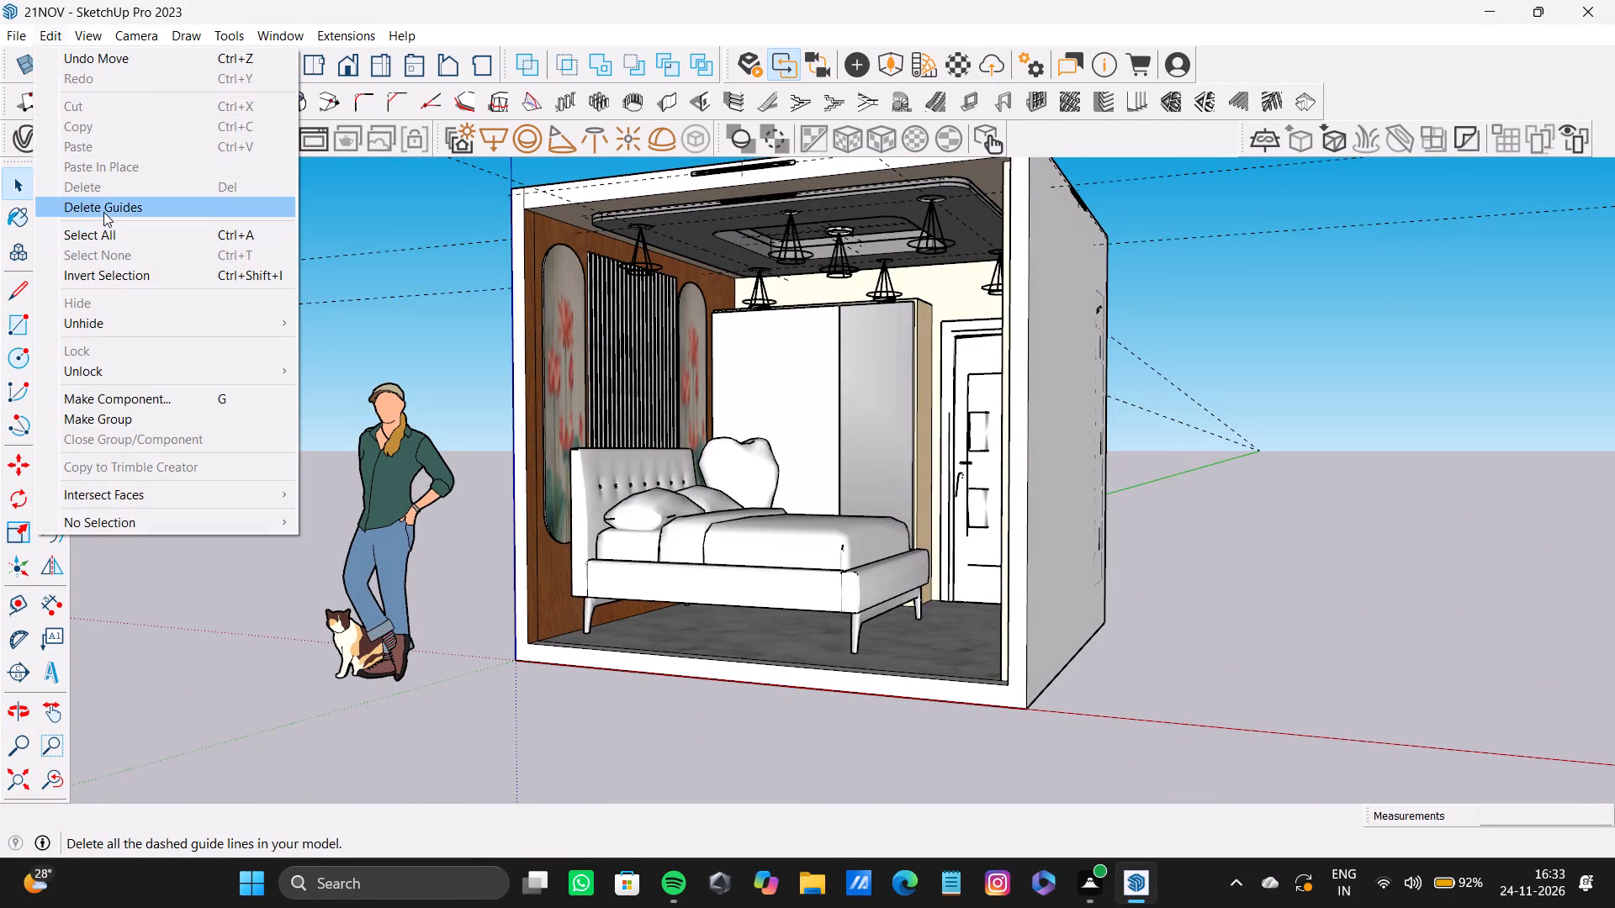
{"action": "left_click", "coordinate": [103, 212]}
Set the intensity of all eight V-Ray spot lights, Spot Light through Spot Light#7, to 10000 in the Asset Editor.
{"action": "middle_click_drag", "start_coordinate": [565, 393], "coordinate": [755, 392]}
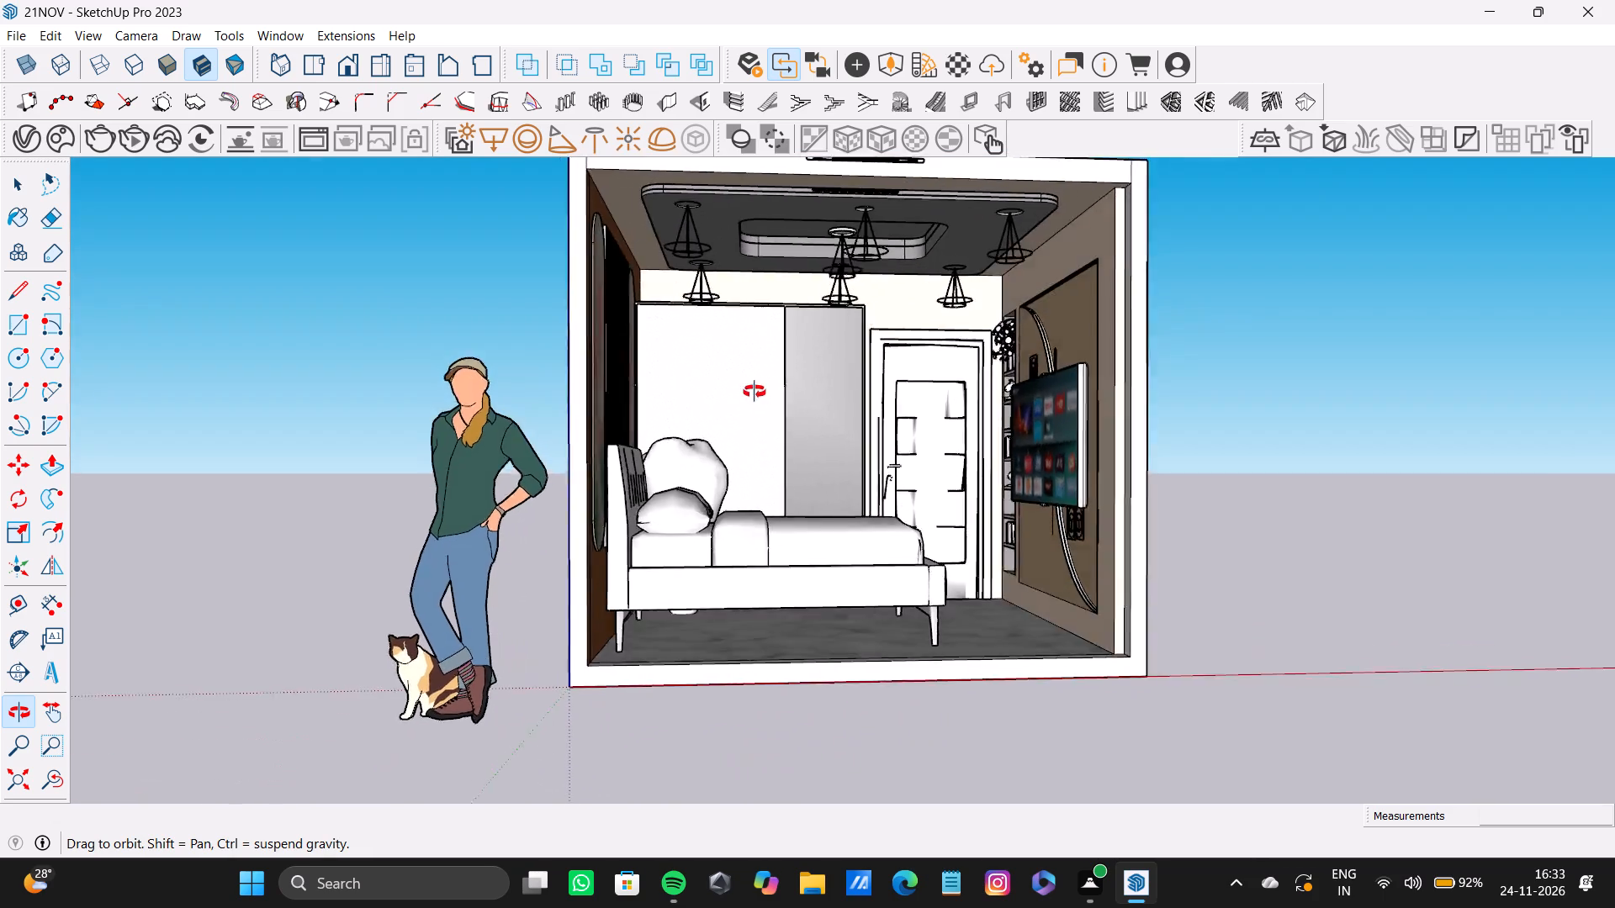
{"action": "middle_click_drag", "start_coordinate": [755, 392], "coordinate": [860, 439]}
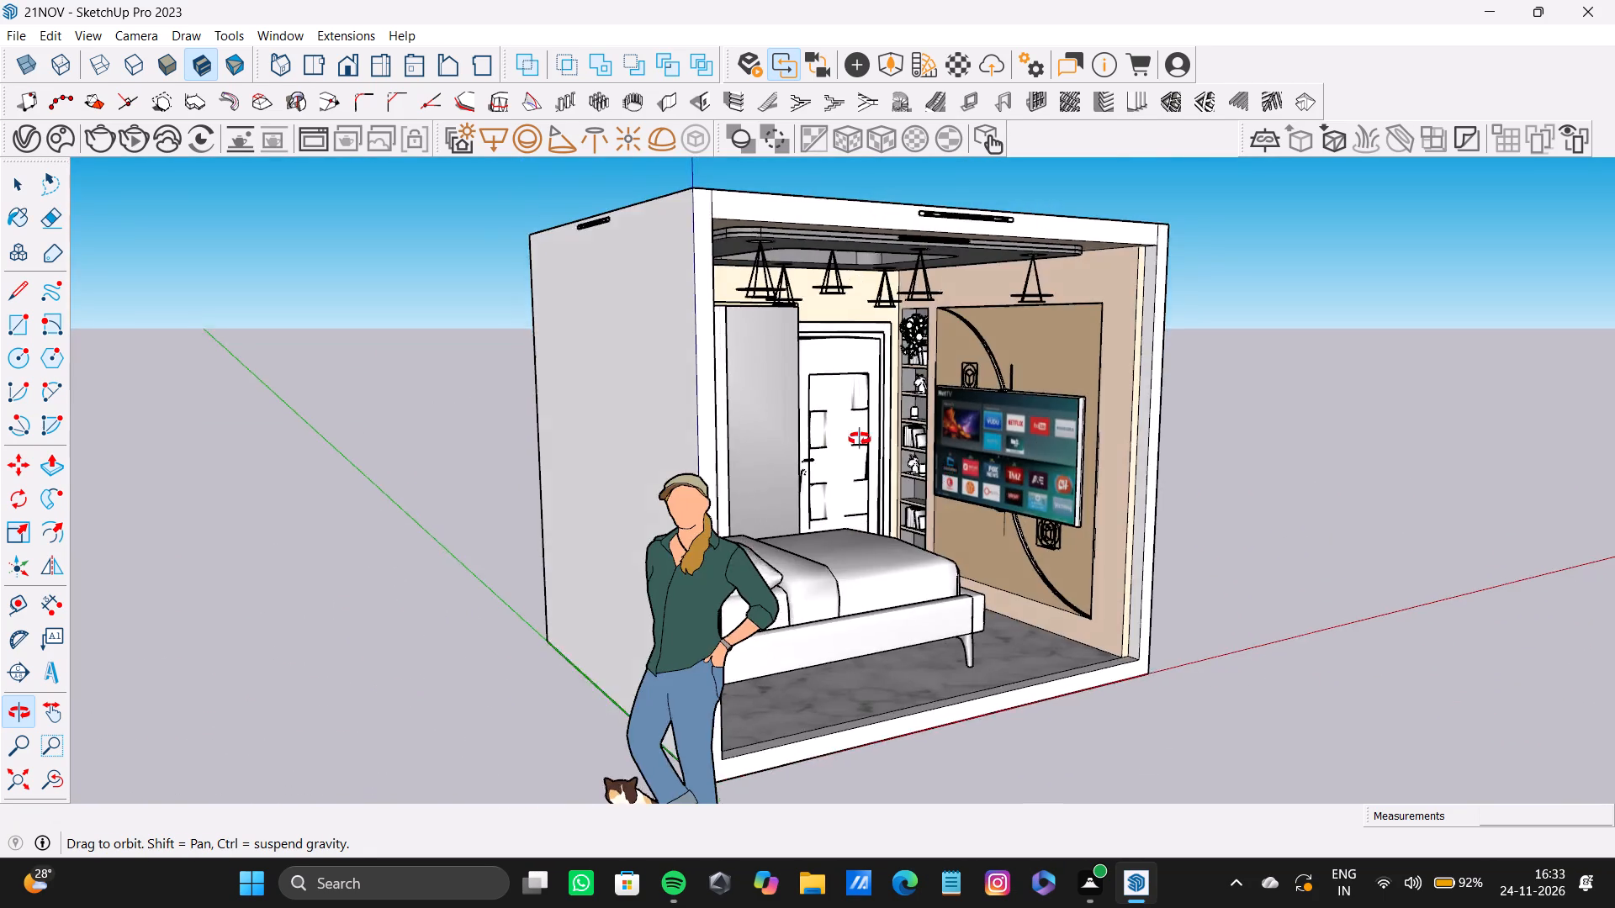
{"action": "middle_click_drag", "start_coordinate": [860, 439], "coordinate": [832, 484]}
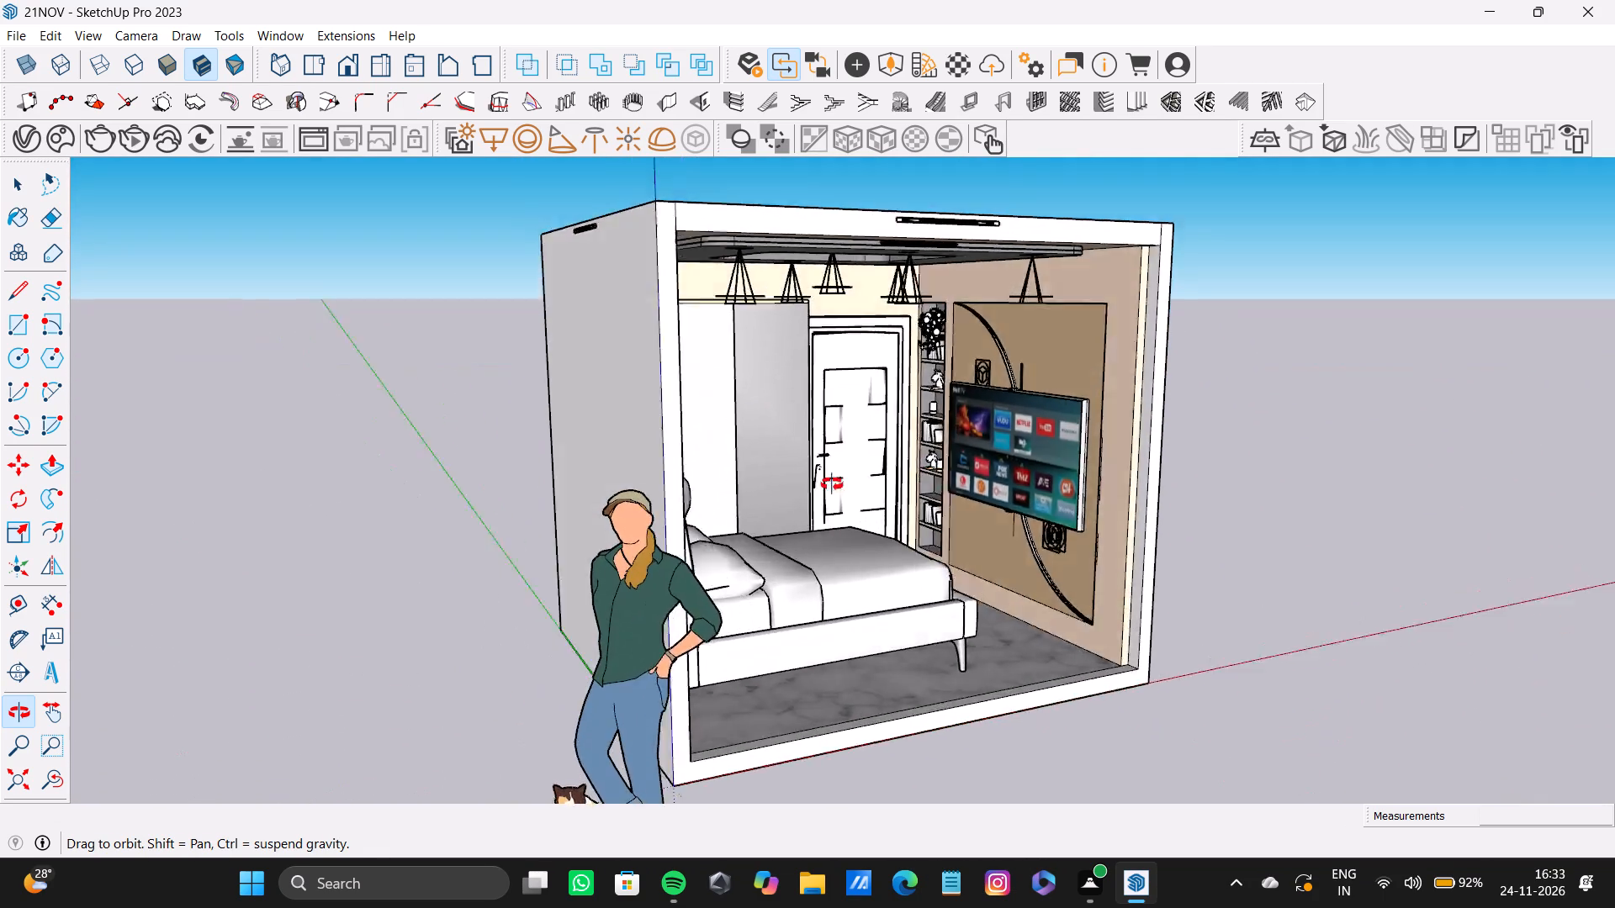
{"action": "middle_click_drag", "start_coordinate": [832, 484], "coordinate": [711, 465]}
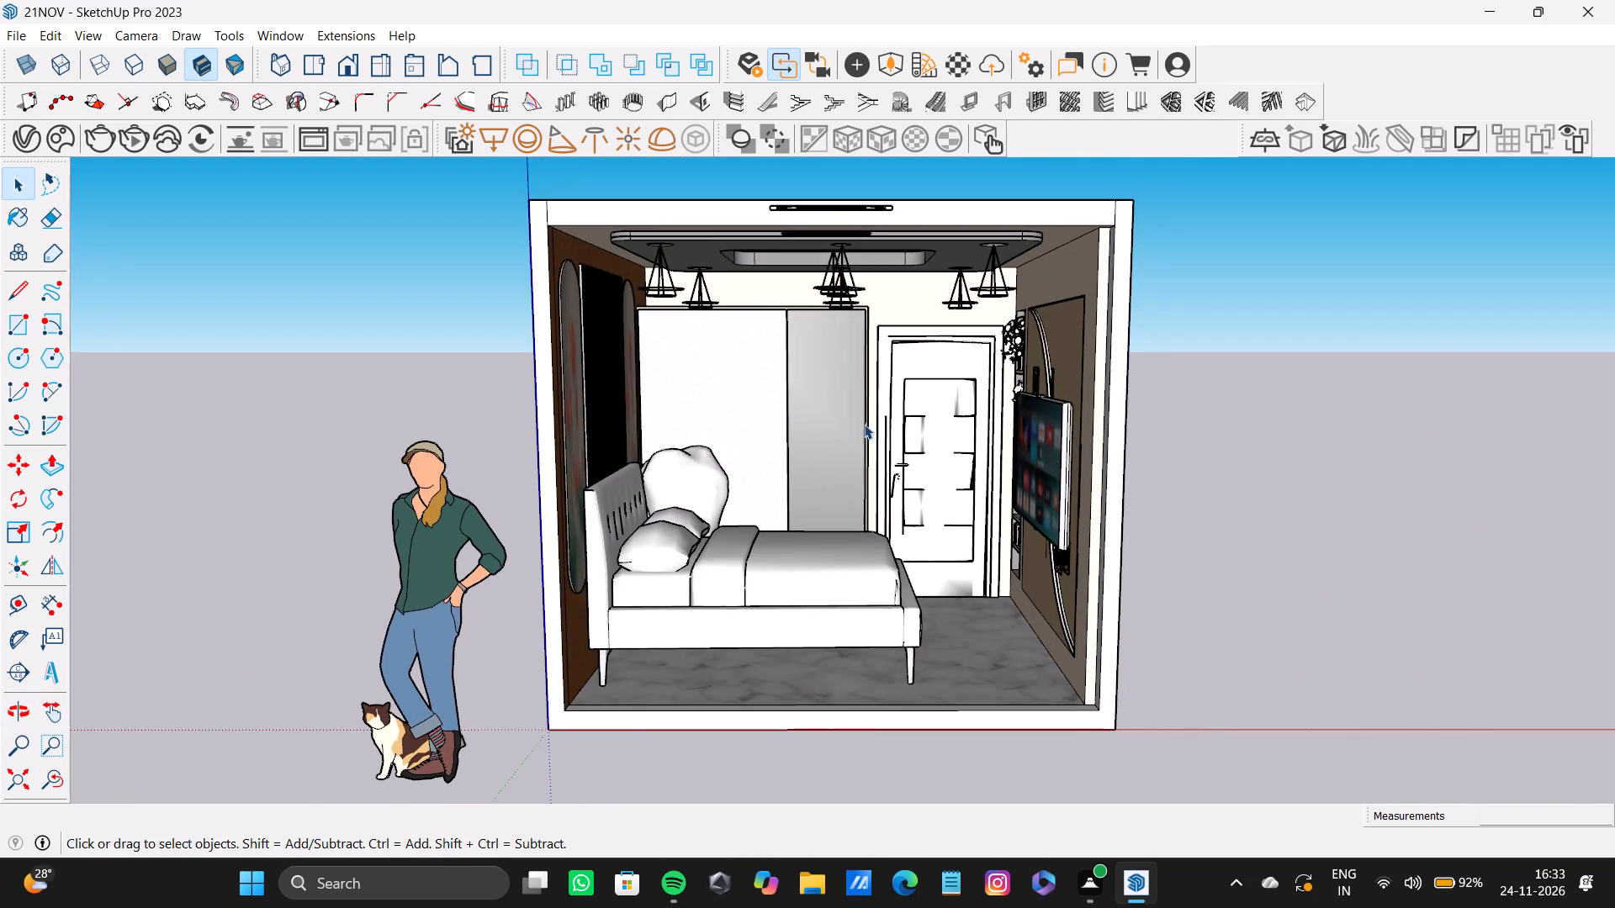
{"action": "middle_click_drag", "start_coordinate": [924, 479], "coordinate": [929, 462]}
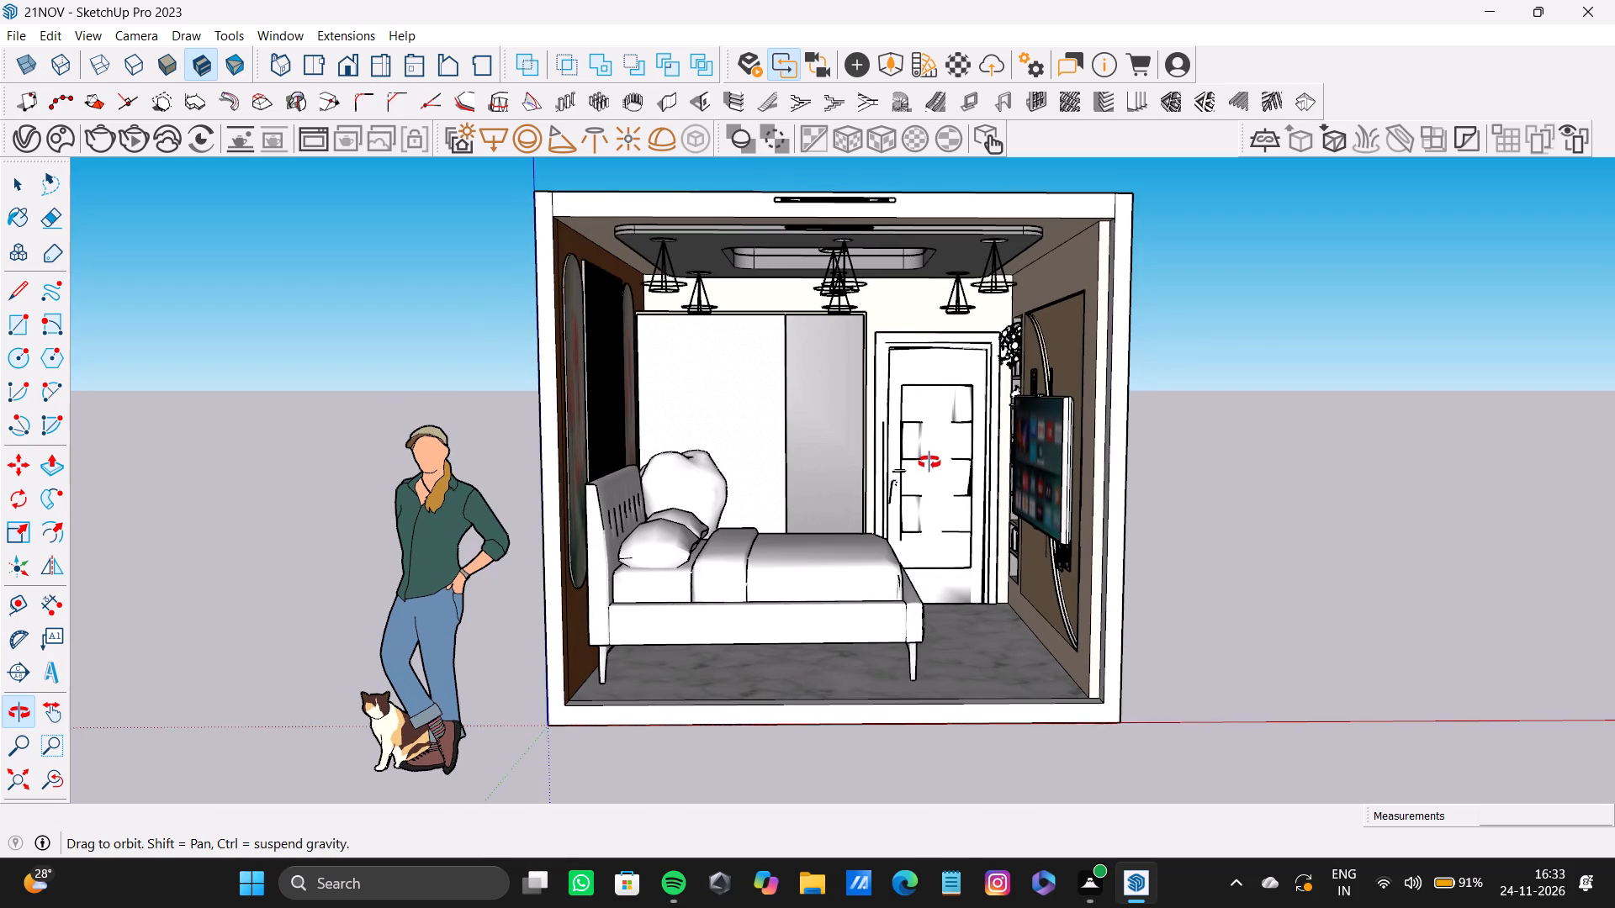
{"action": "middle_click_drag", "start_coordinate": [929, 462], "coordinate": [929, 460]}
{"action": "left_click", "coordinate": [28, 140]}
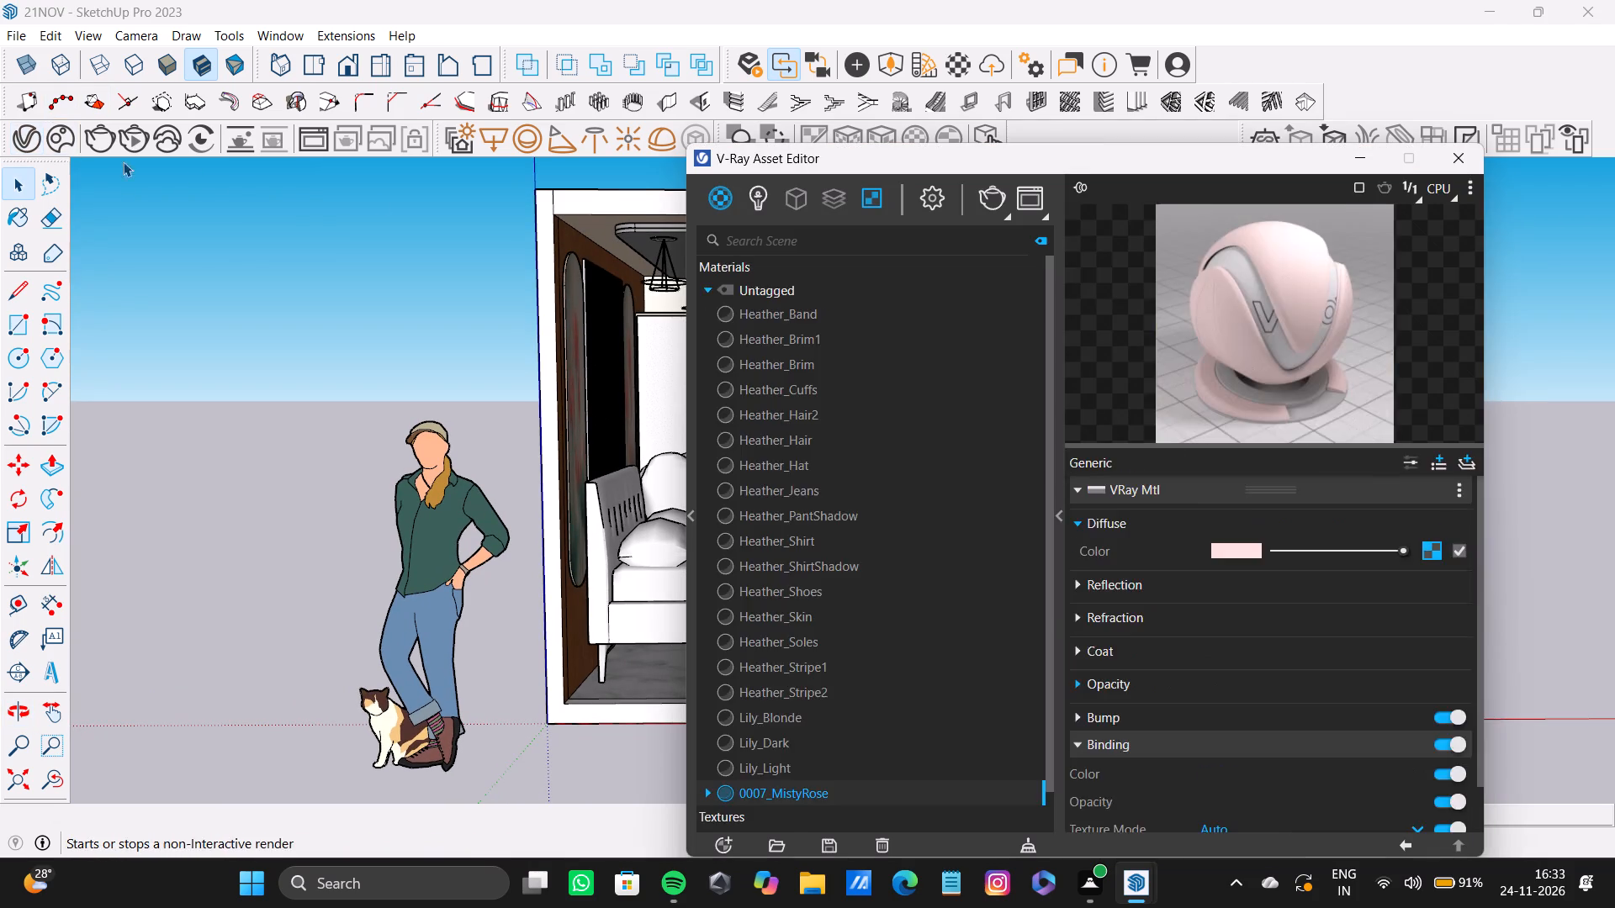
{"action": "scroll", "coordinate": [962, 450], "scroll_direction": "up", "scroll_amount": 2}
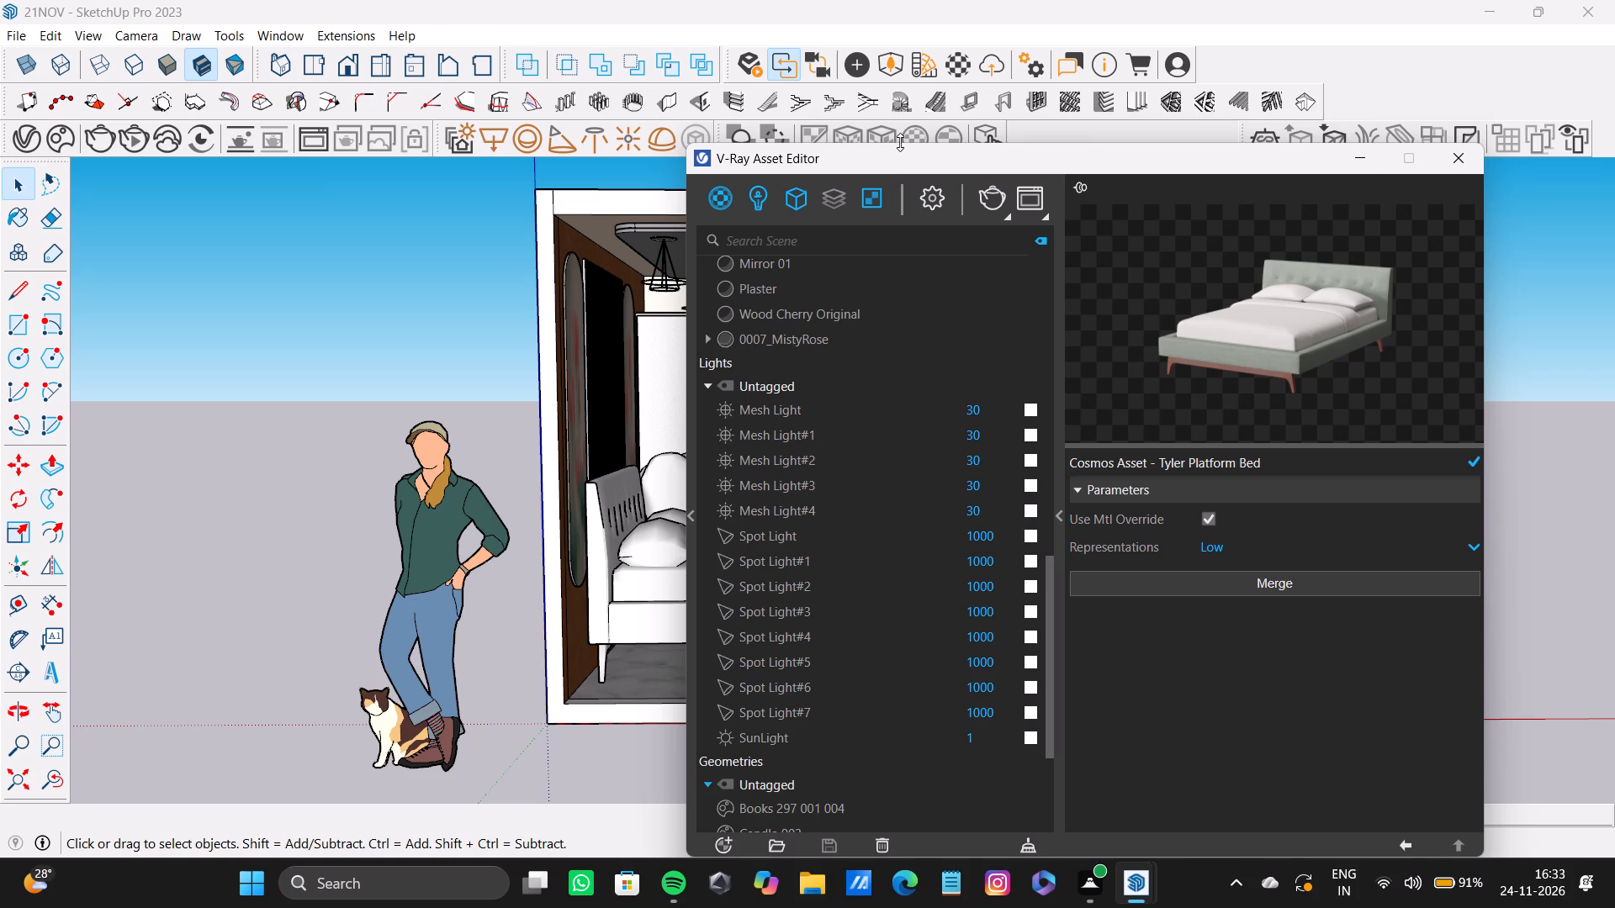
{"action": "left_click", "coordinate": [1030, 402]}
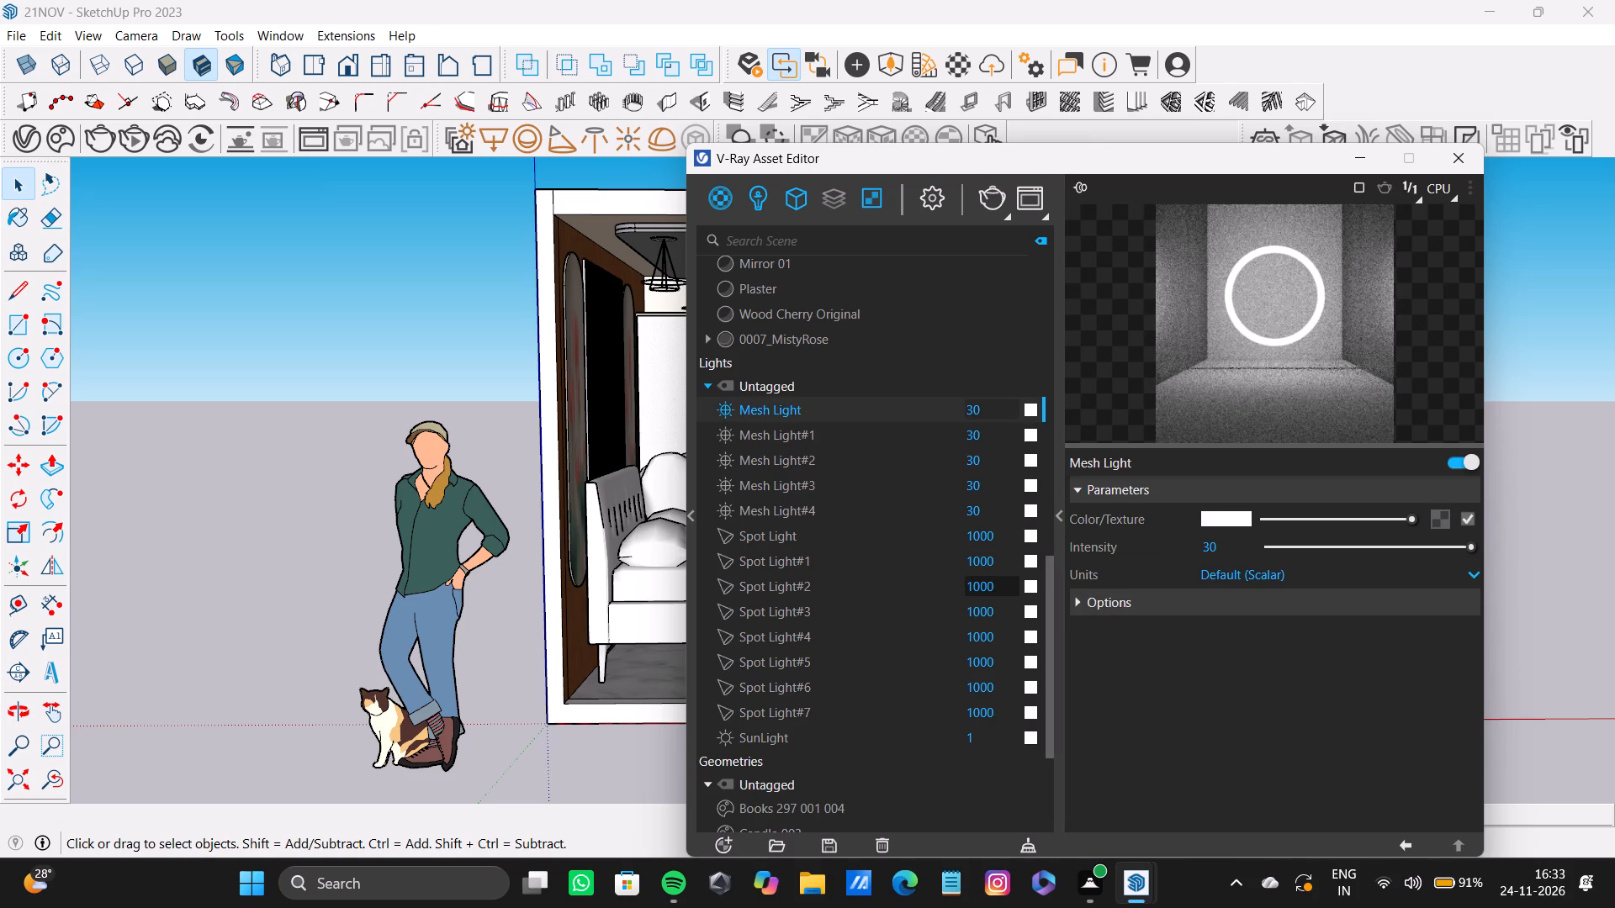
{"action": "left_click", "coordinate": [1009, 536]}
{"action": "key", "text": "0"}
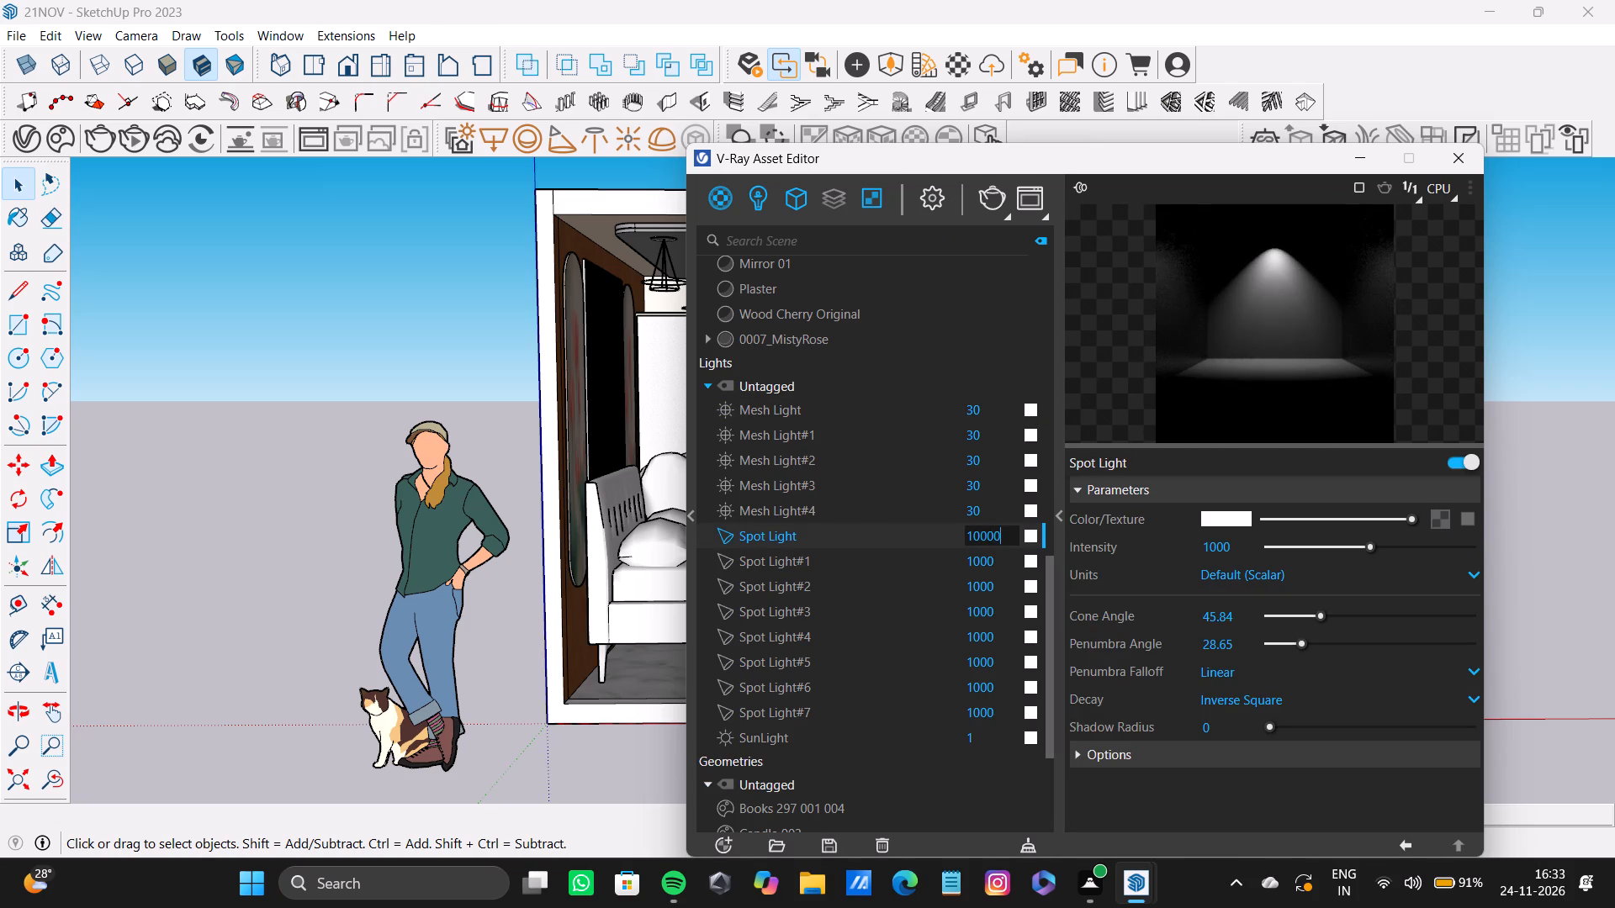
{"action": "left_click", "coordinate": [1009, 559]}
{"action": "key", "text": "0"}
{"action": "left_click", "coordinate": [1001, 583]}
{"action": "key", "text": "0"}
{"action": "left_click", "coordinate": [997, 620]}
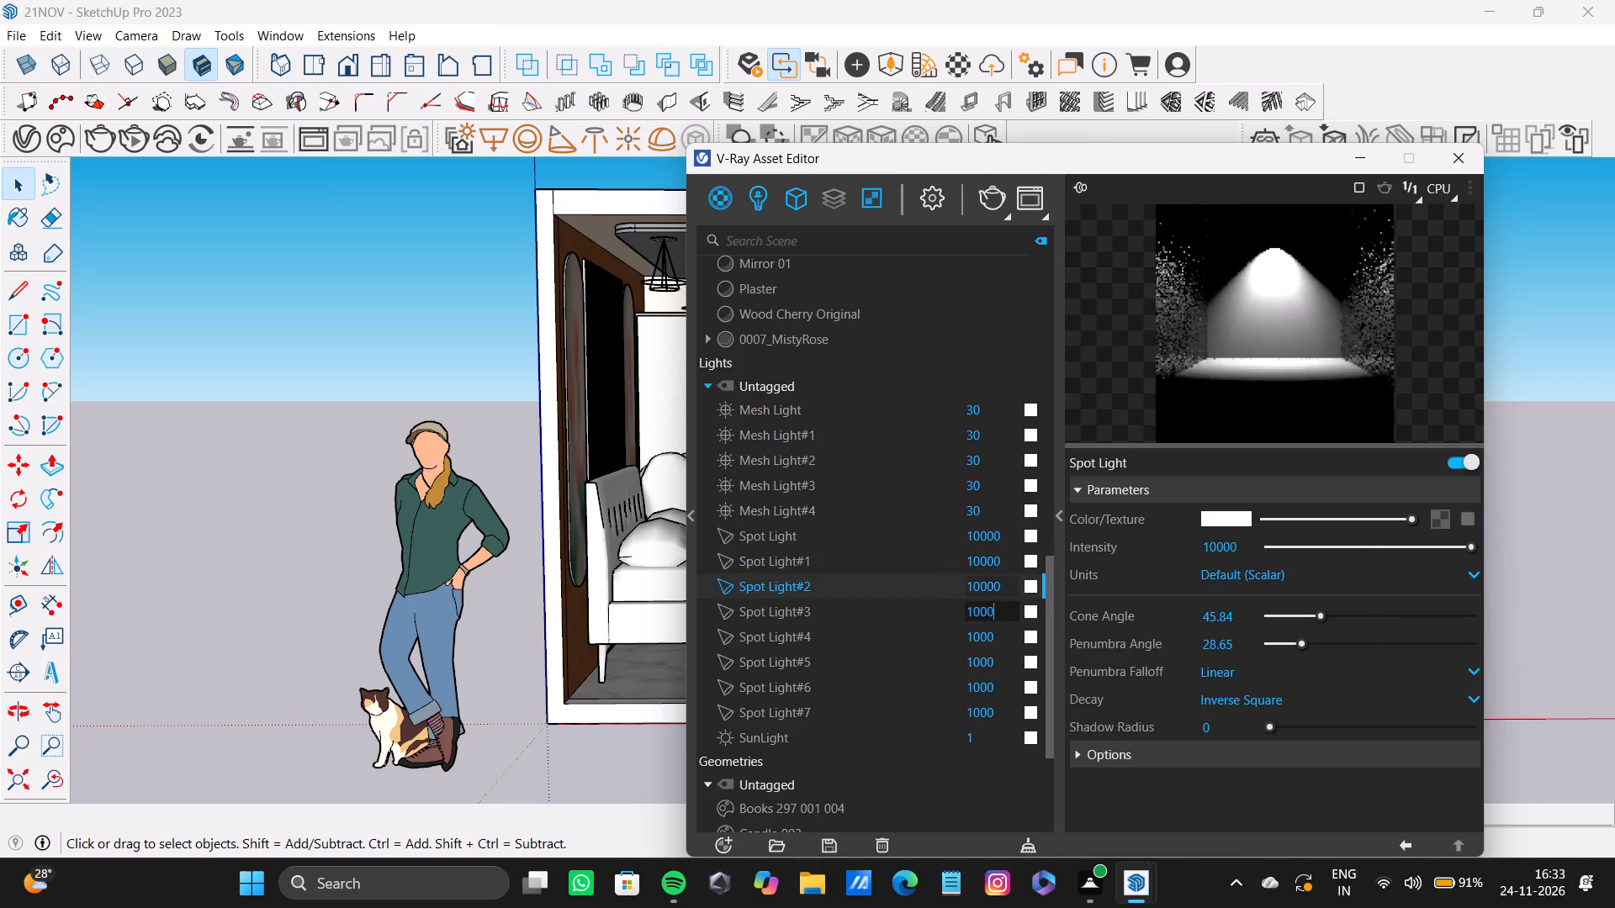
{"action": "key", "text": "0"}
{"action": "left_click", "coordinate": [995, 645]}
{"action": "key", "text": "0"}
{"action": "left_click", "coordinate": [993, 659]}
{"action": "key", "text": "0"}
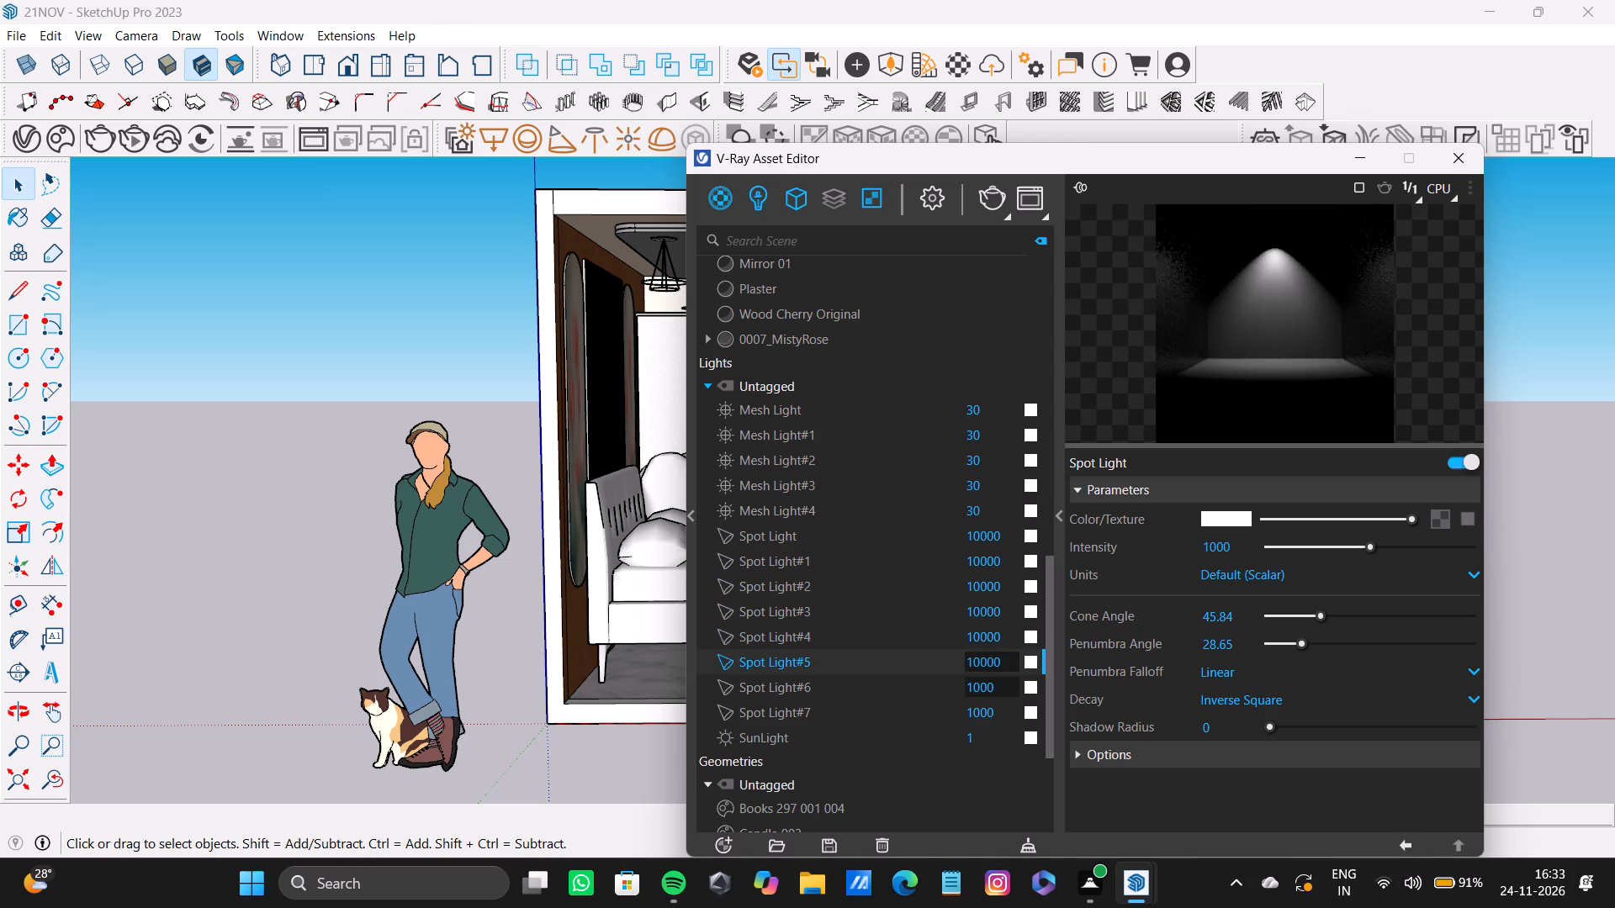
{"action": "left_click", "coordinate": [1003, 689]}
{"action": "key", "text": "0"}
{"action": "left_click", "coordinate": [1003, 709]}
{"action": "key", "text": "0"}
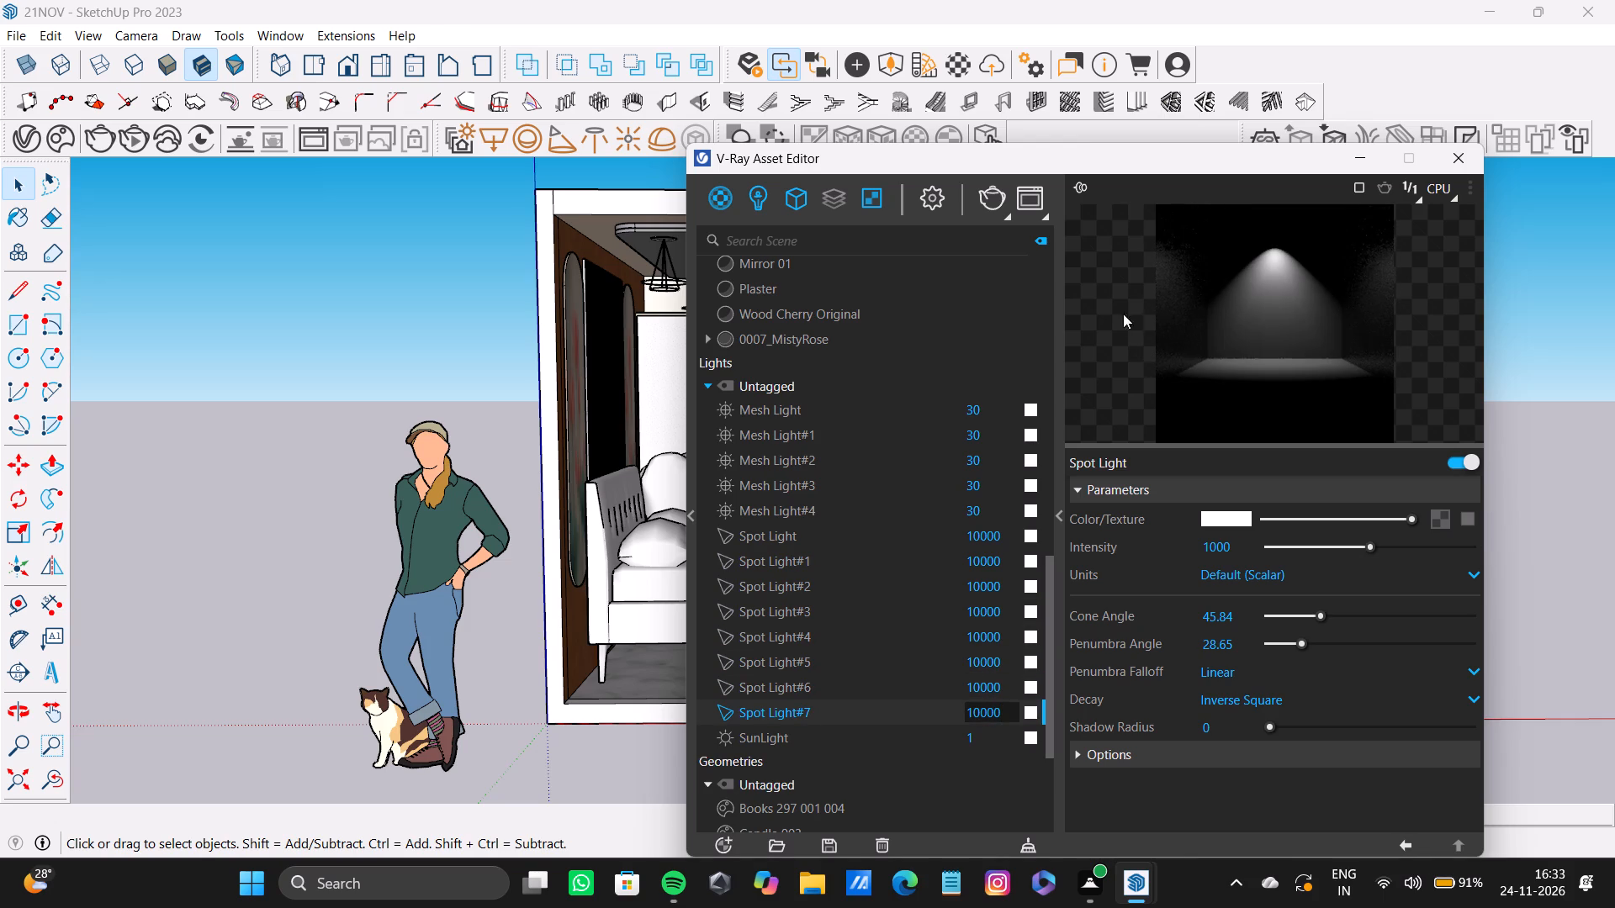
{"action": "left_click", "coordinate": [1457, 159]}
Run an interactive V-Ray render of the furnished bedroom, viewed straight on from its open side, and close the frame buffer.
{"action": "middle_click_drag", "start_coordinate": [928, 414], "coordinate": [923, 414]}
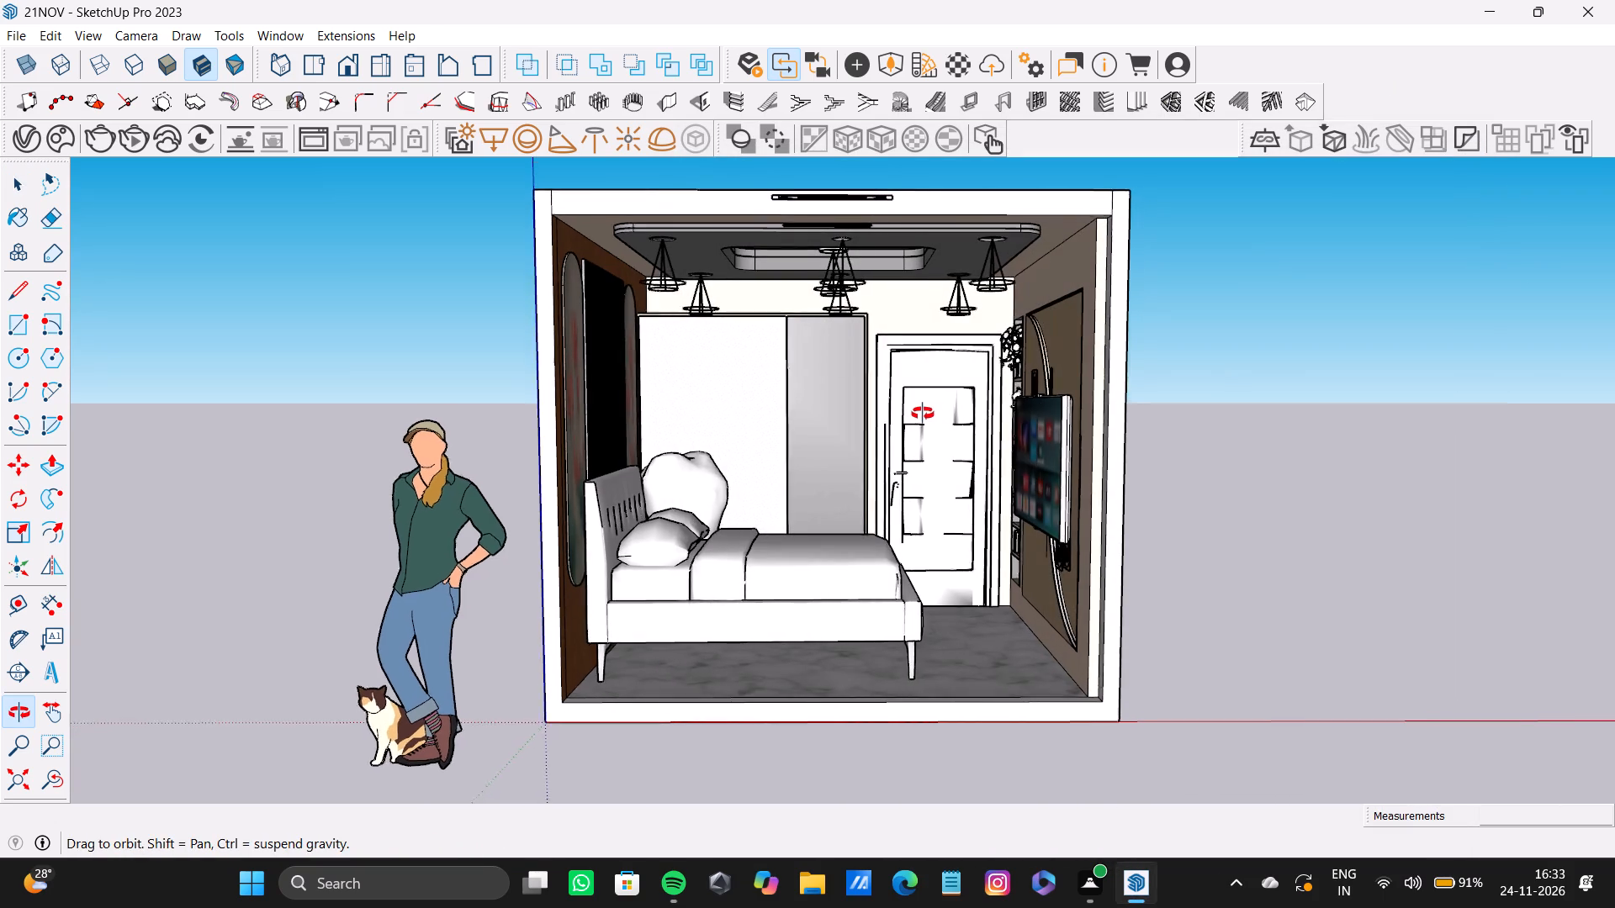
{"action": "middle_click_drag", "start_coordinate": [923, 414], "coordinate": [919, 411]}
{"action": "scroll", "coordinate": [919, 411], "scroll_direction": "up", "scroll_amount": 1}
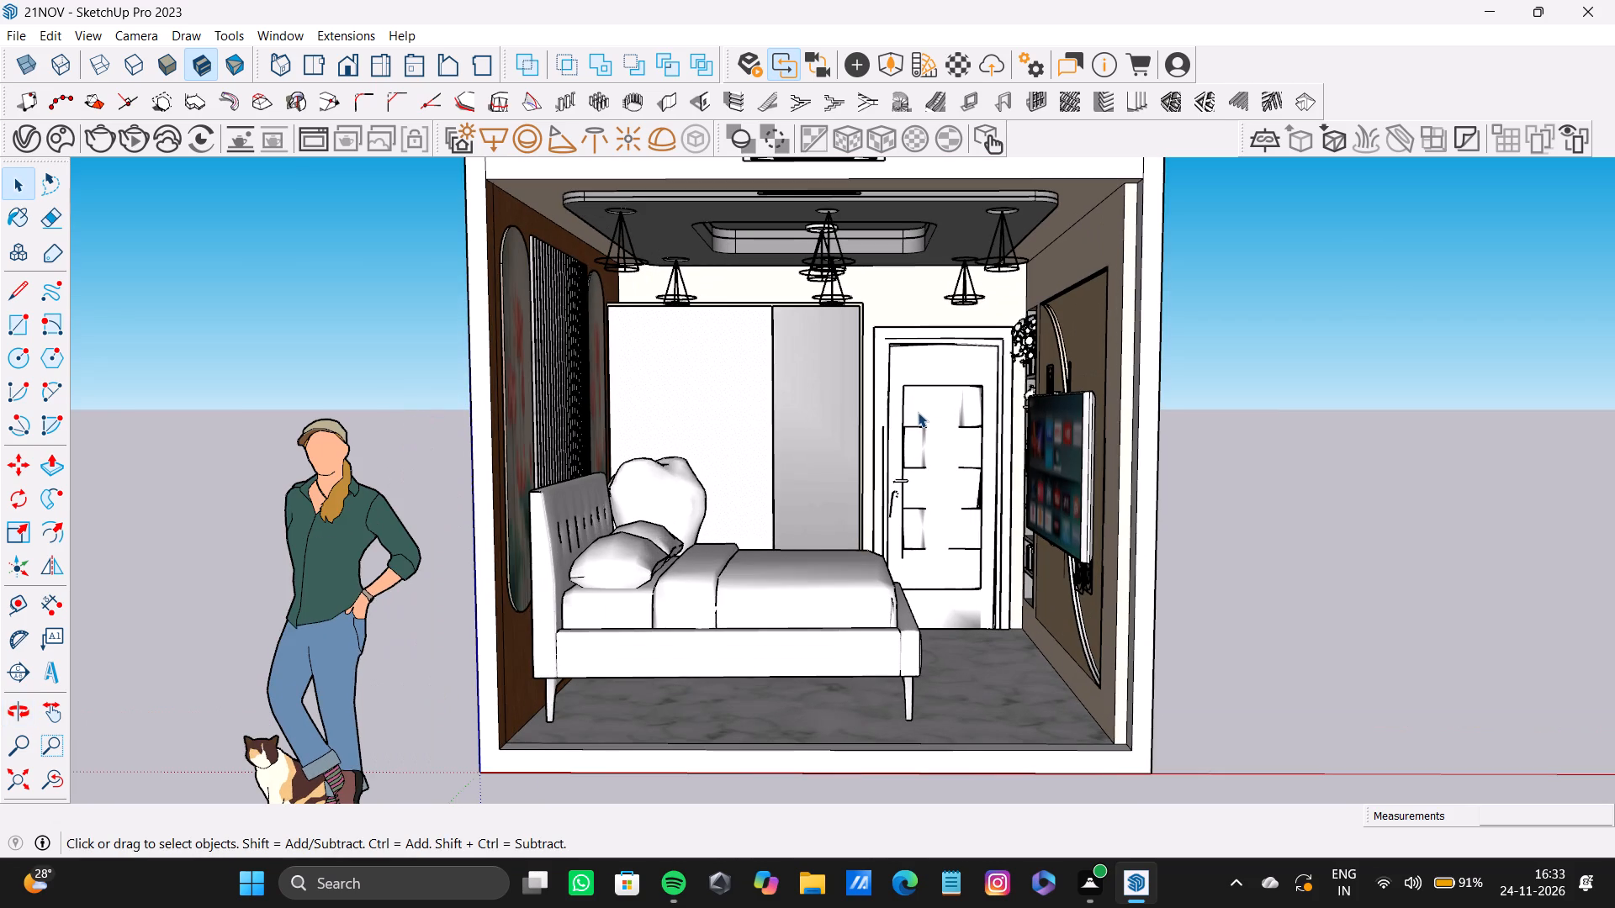
{"action": "middle_click_drag", "start_coordinate": [918, 412], "coordinate": [908, 415]}
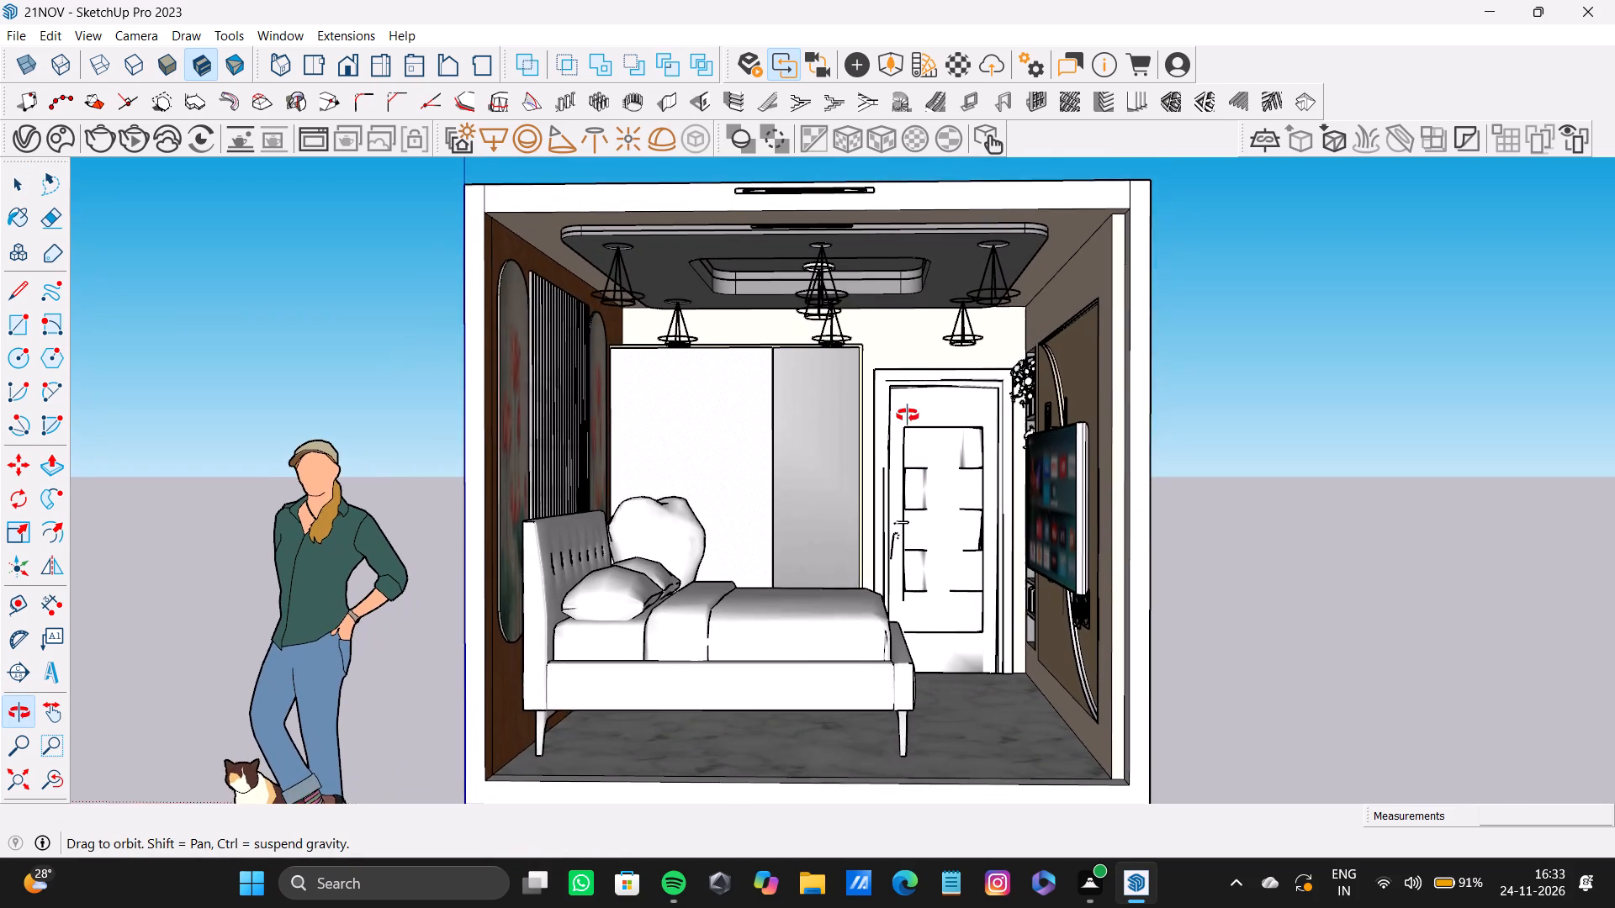
{"action": "middle_click_drag", "start_coordinate": [908, 415], "coordinate": [913, 411]}
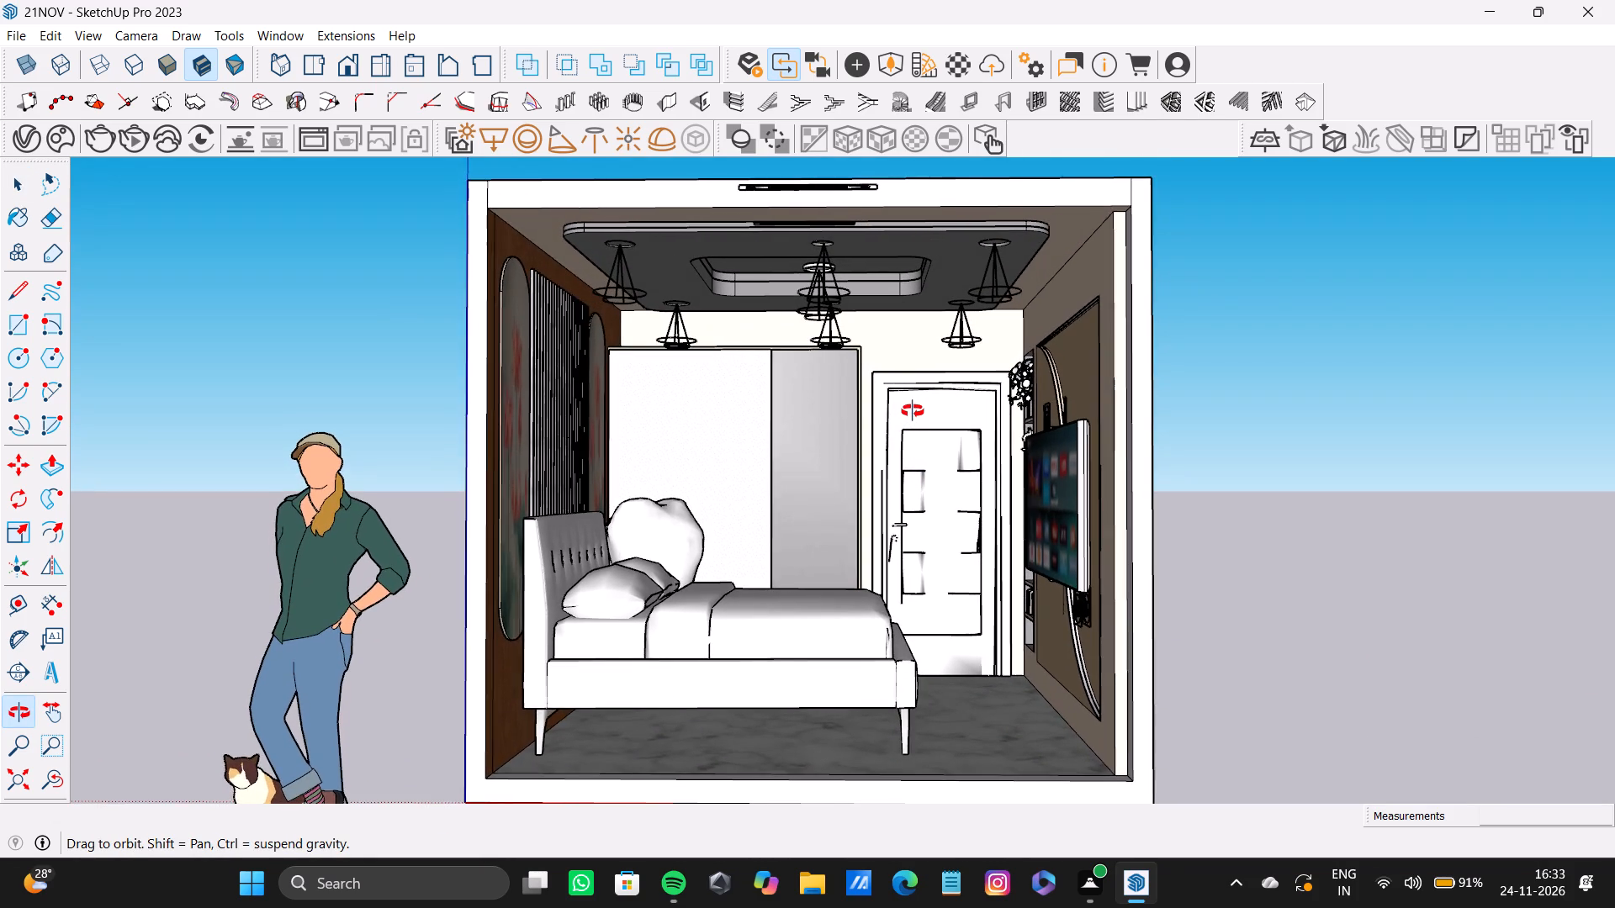
{"action": "middle_click_drag", "start_coordinate": [913, 411], "coordinate": [910, 398]}
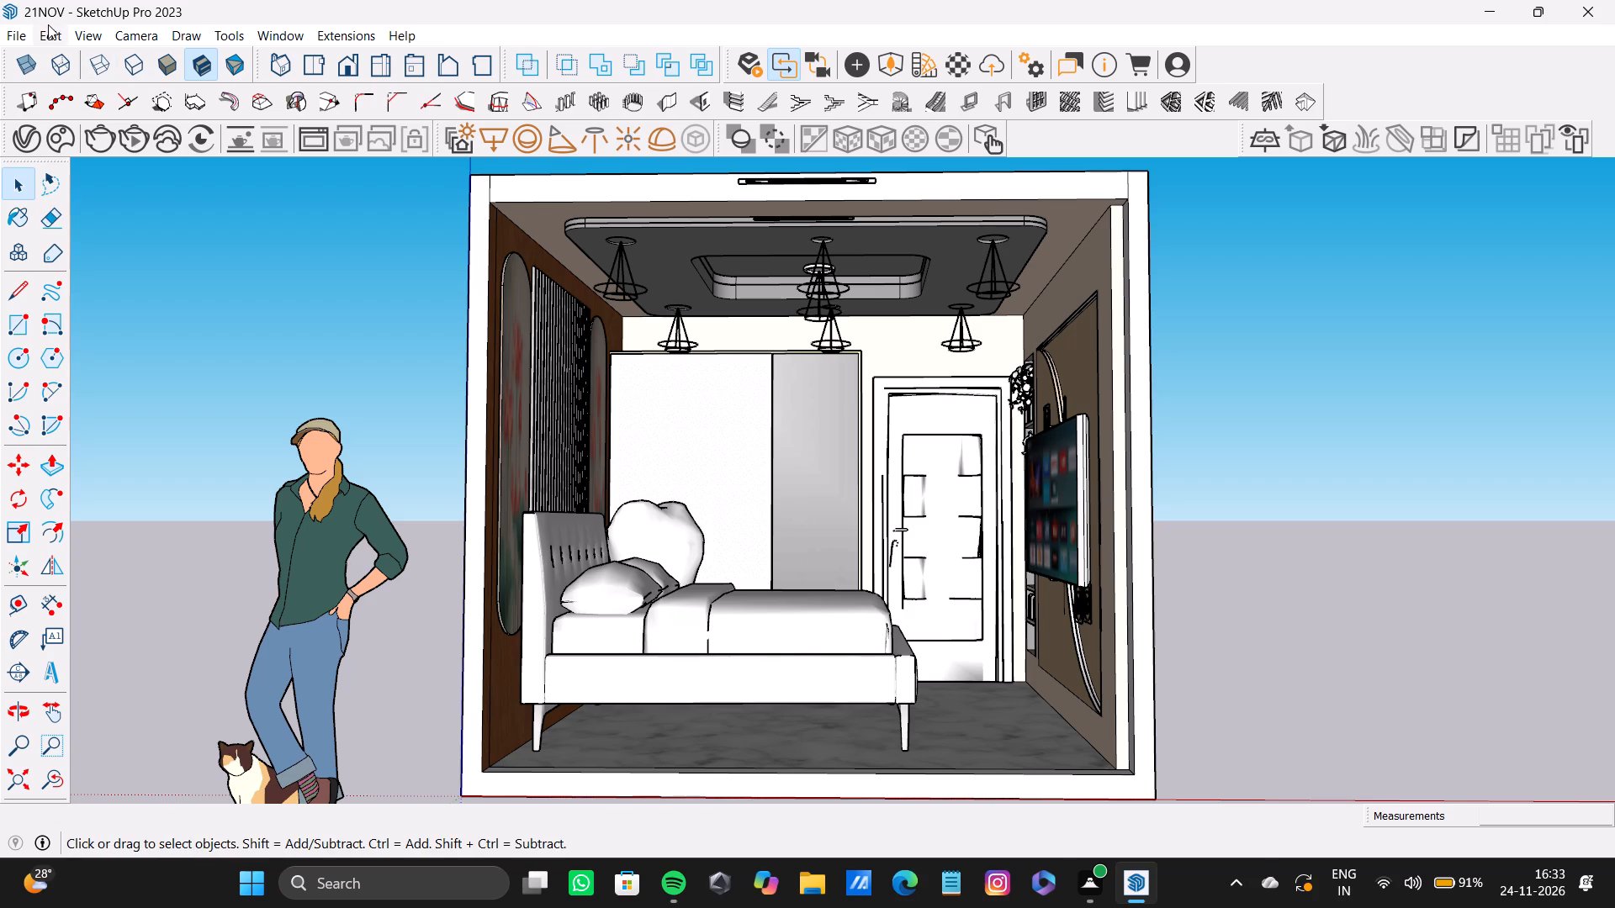
{"action": "left_click", "coordinate": [50, 40]}
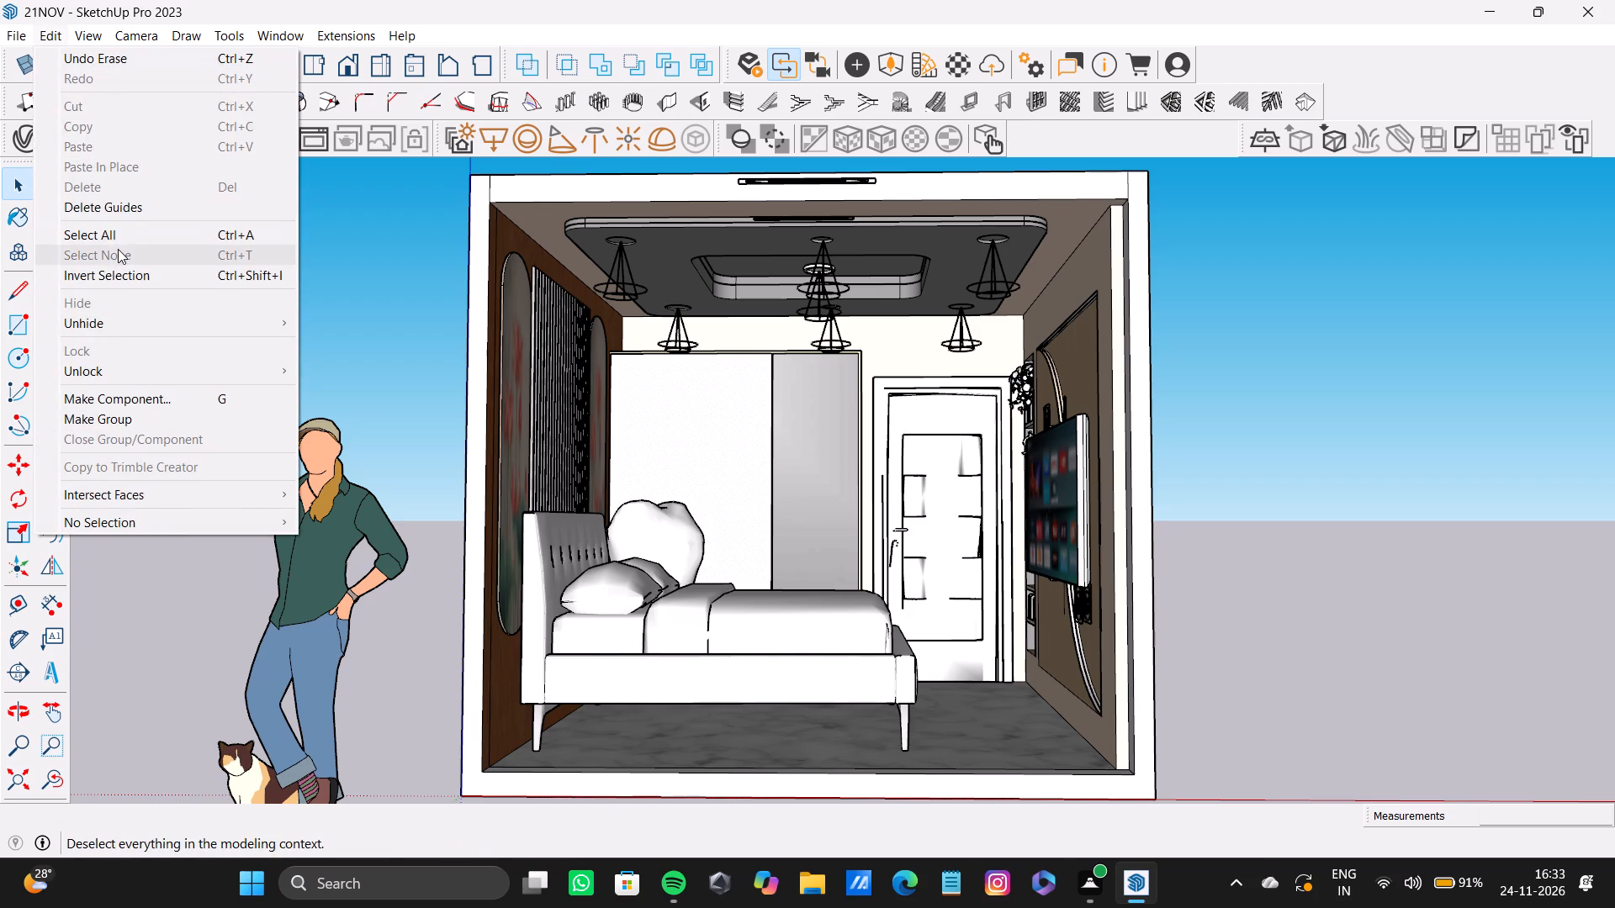
{"action": "left_click", "coordinate": [93, 208]}
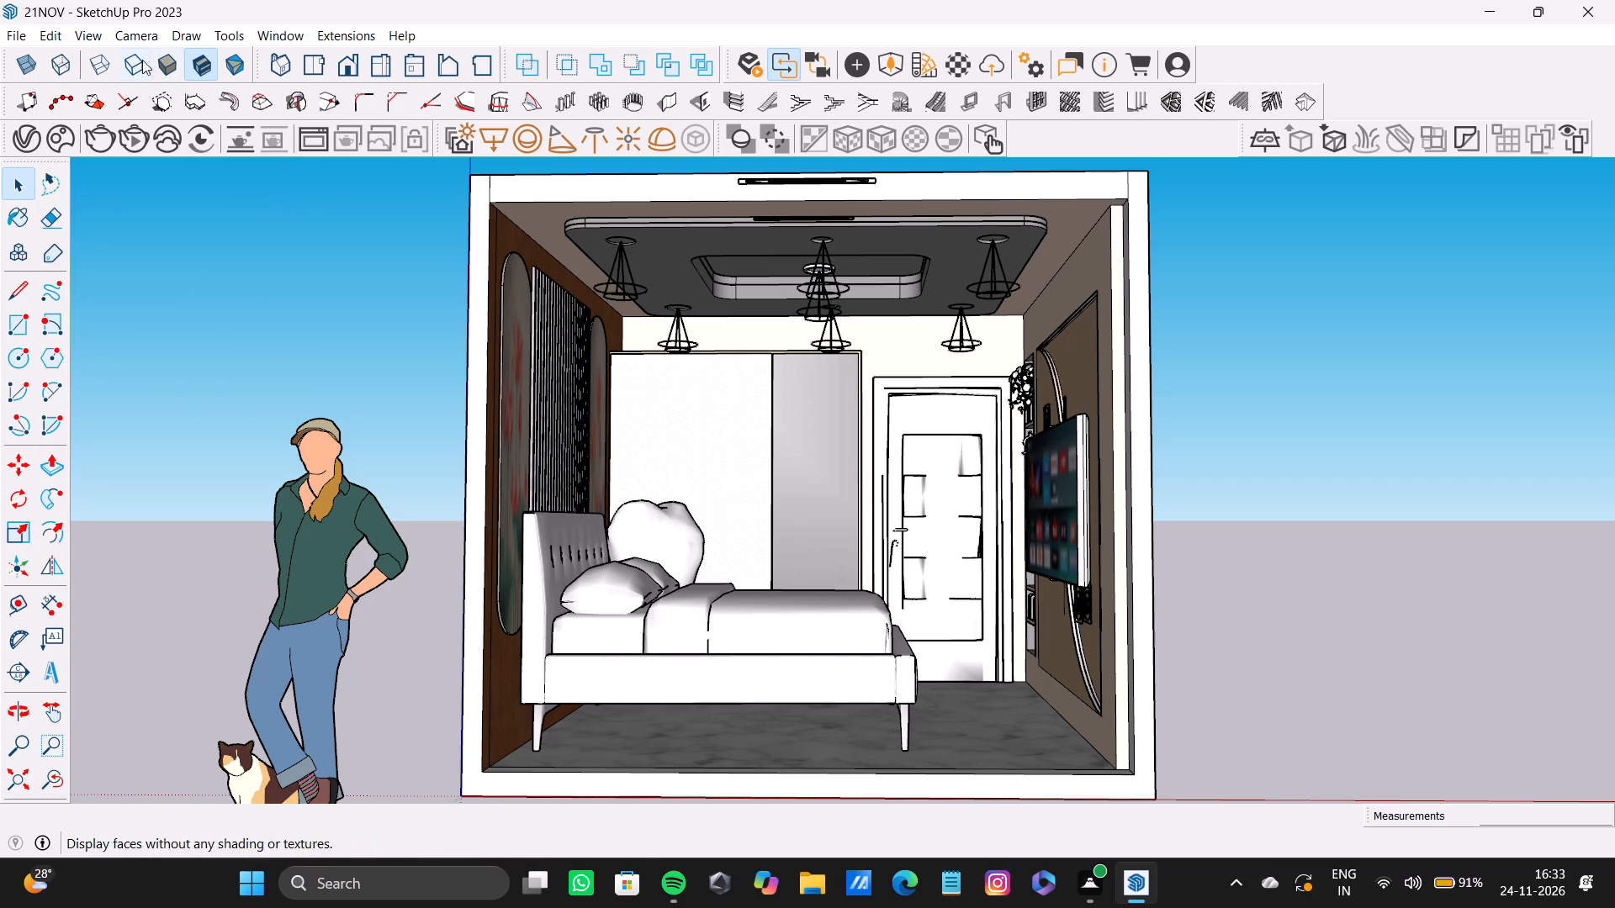
{"action": "left_click", "coordinate": [139, 141]}
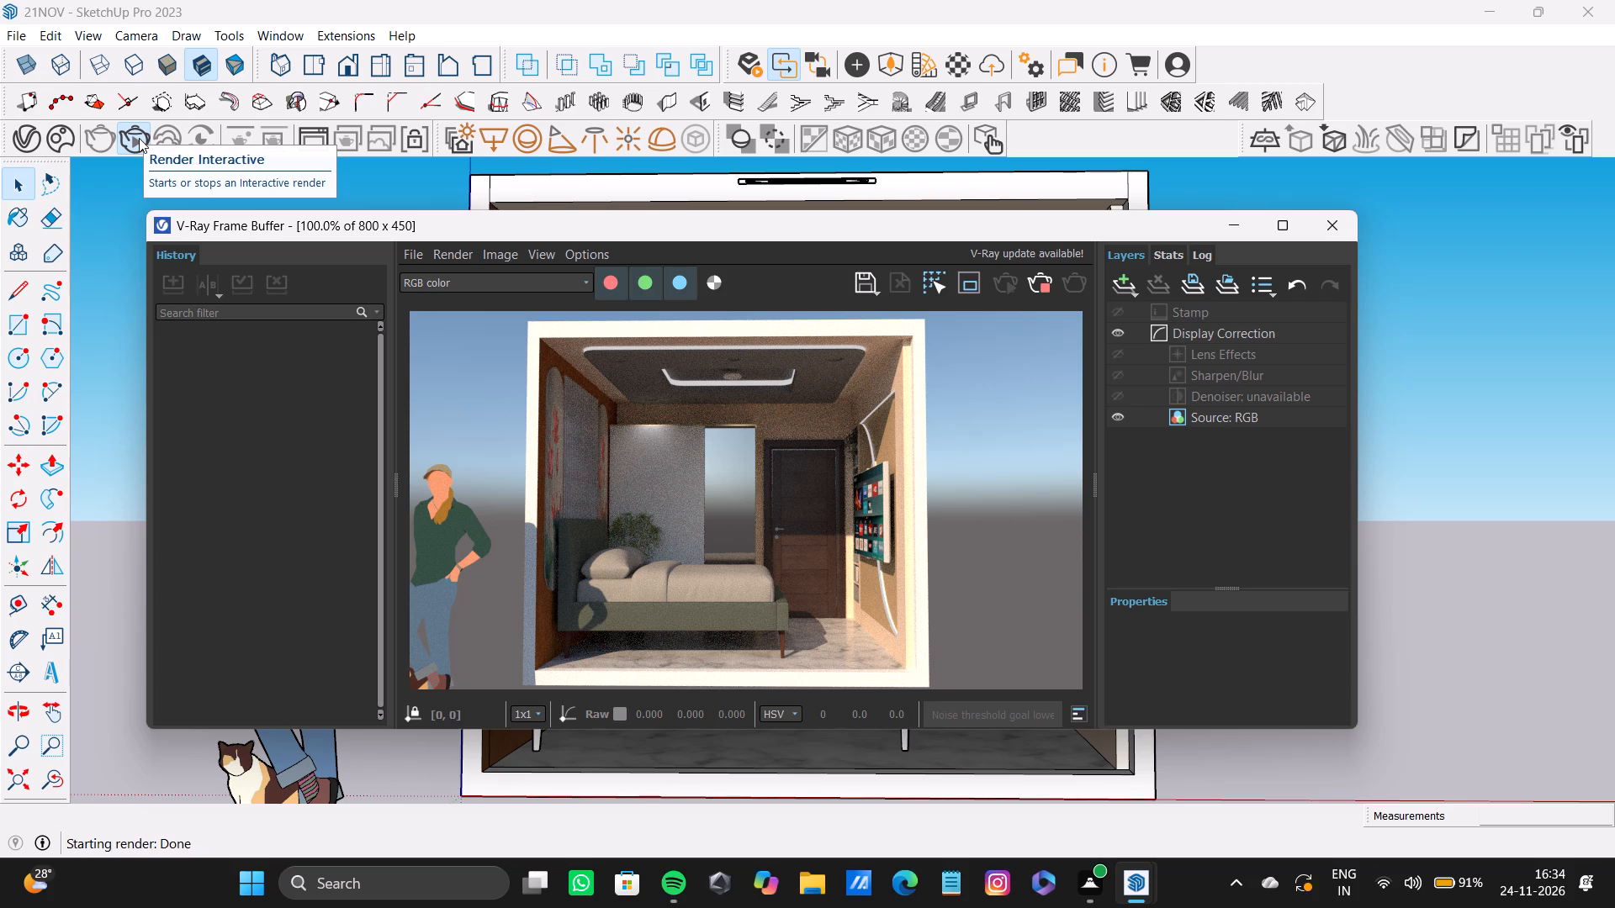
{"action": "left_click", "coordinate": [1340, 220]}
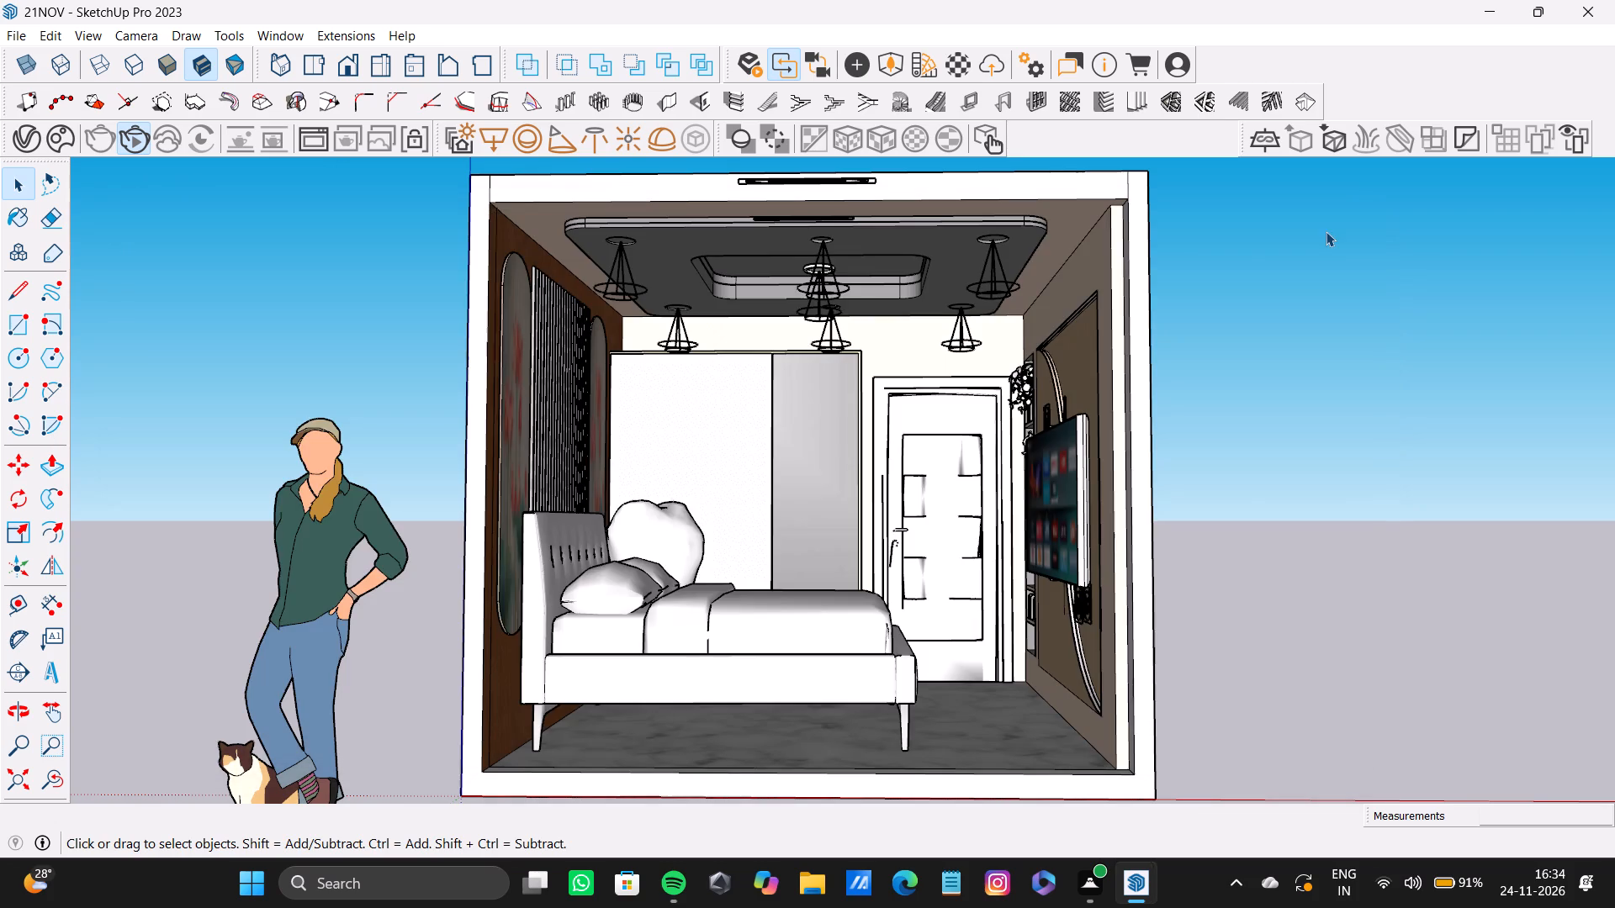
Select all faces of the wardrobe's narrow door beside the room door, including its front, top, side and bottom faces.
{"action": "scroll", "coordinate": [833, 409], "scroll_direction": "up", "scroll_amount": 10}
{"action": "middle_click_drag", "start_coordinate": [818, 403], "coordinate": [730, 440]}
{"action": "scroll", "coordinate": [774, 430], "scroll_direction": "up", "scroll_amount": 4}
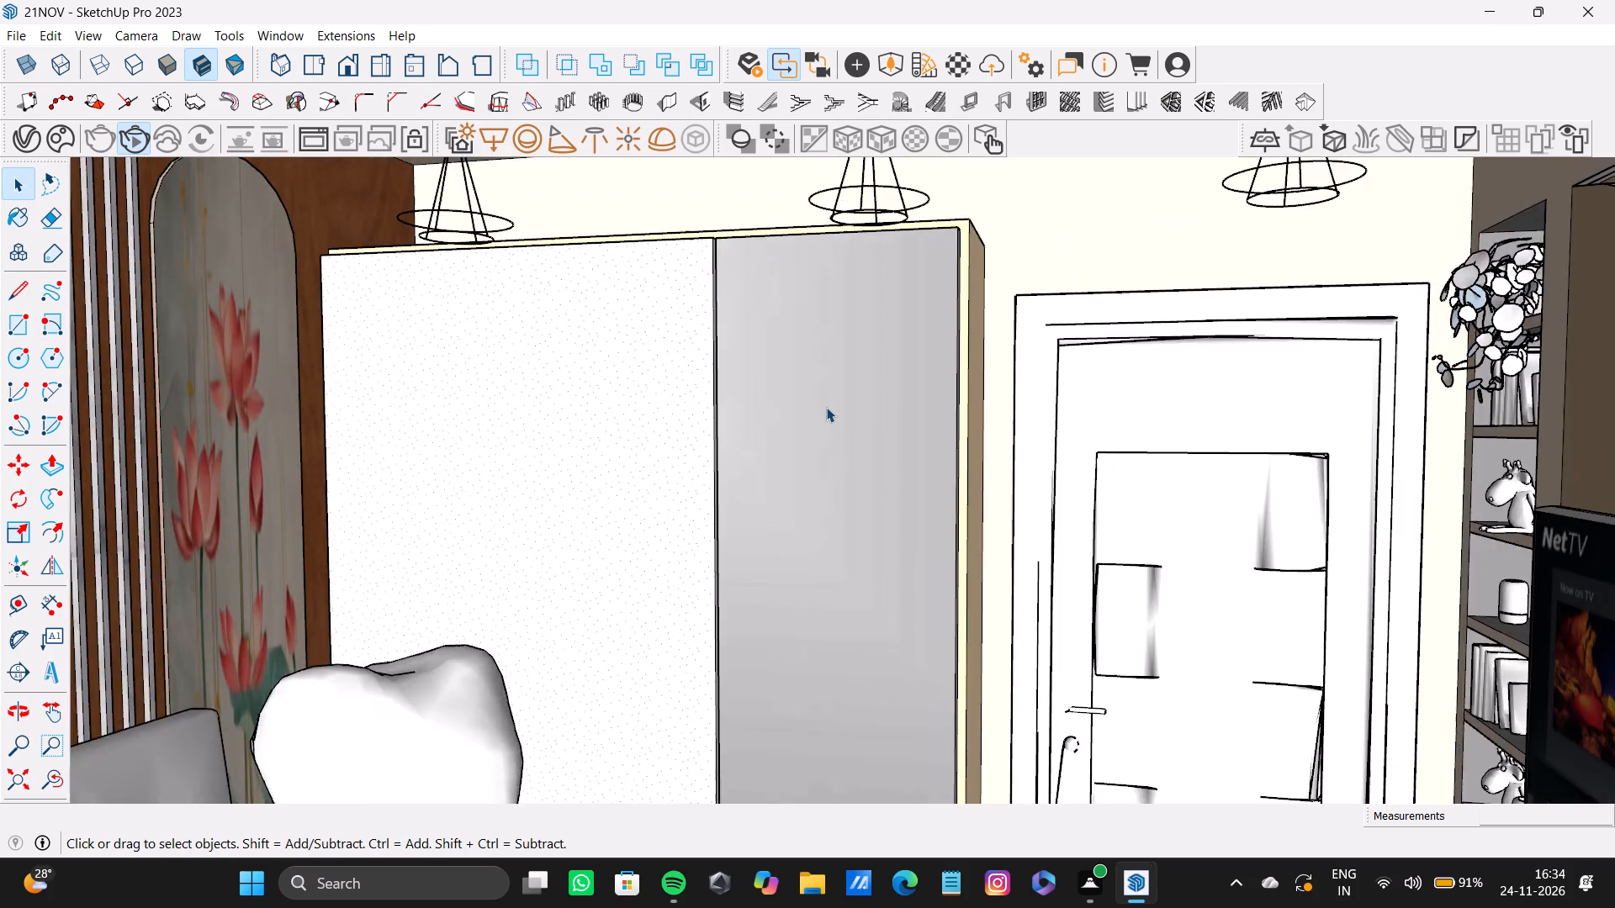
{"action": "scroll", "coordinate": [826, 407], "scroll_direction": "up", "scroll_amount": 4}
{"action": "double_click", "coordinate": [826, 405]}
{"action": "scroll", "coordinate": [826, 405], "scroll_direction": "down", "scroll_amount": 5, "text": "shift"}
{"action": "middle_click_drag", "start_coordinate": [825, 395], "coordinate": [775, 573], "text": "shift"}
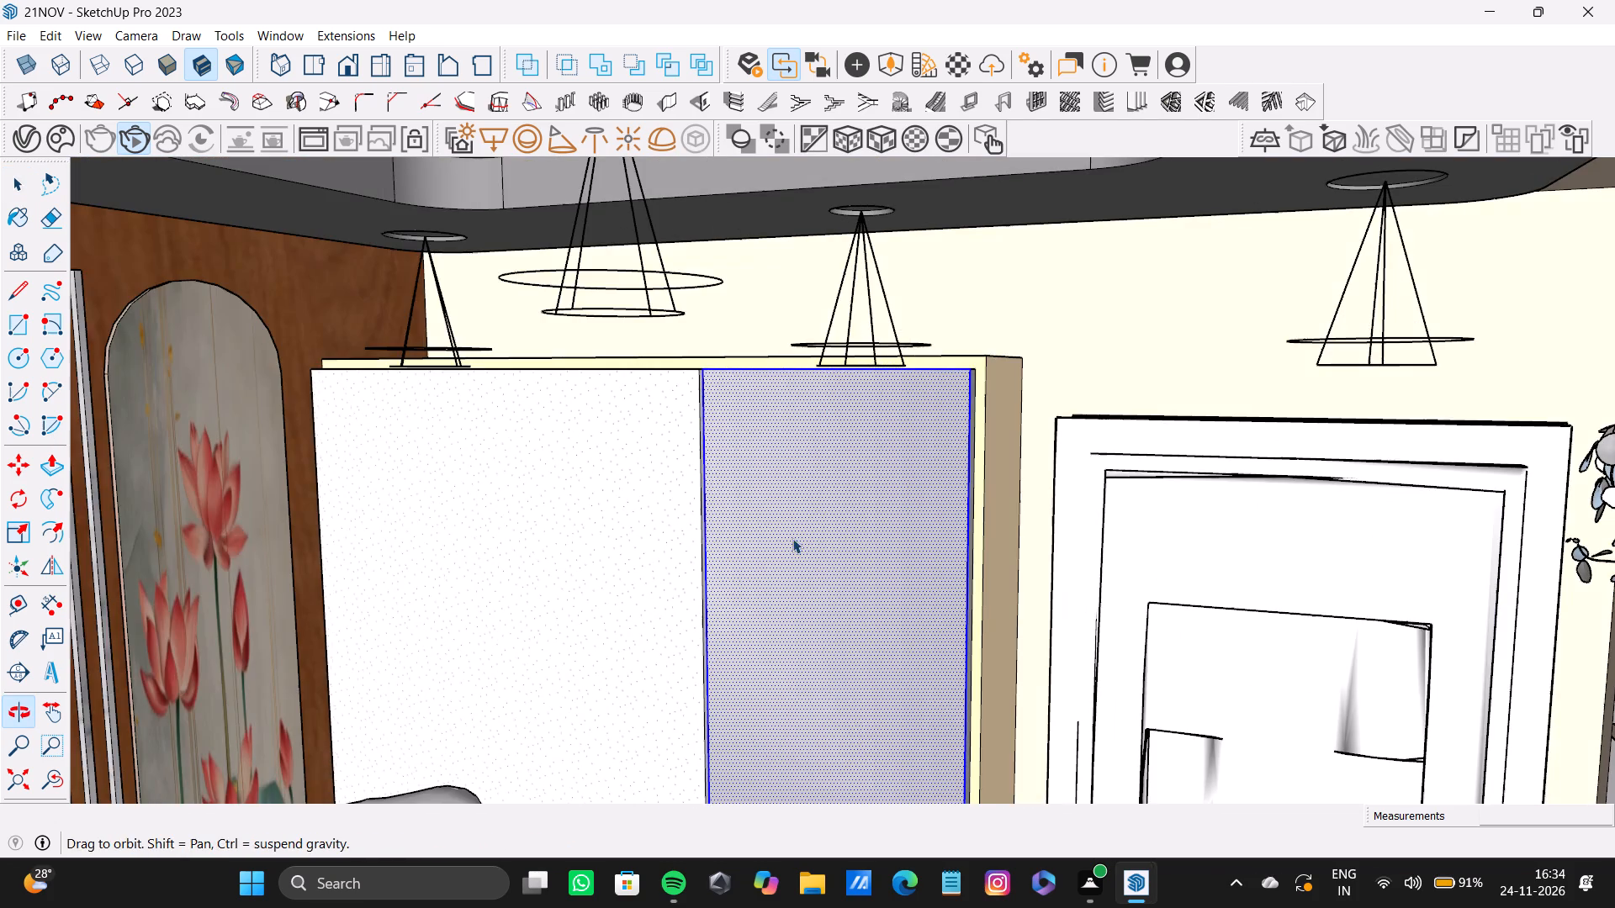
{"action": "scroll", "coordinate": [994, 388], "scroll_direction": "up", "scroll_amount": 18}
{"action": "double_click", "coordinate": [941, 394], "text": "shift"}
{"action": "middle_click_drag", "start_coordinate": [915, 358], "coordinate": [931, 436]}
{"action": "scroll", "coordinate": [906, 404], "scroll_direction": "up", "scroll_amount": 4, "text": "shift"}
{"action": "double_click", "coordinate": [907, 455], "text": "shift"}
{"action": "scroll", "coordinate": [880, 477], "scroll_direction": "down", "scroll_amount": 20, "text": "shift"}
{"action": "middle_click_drag", "start_coordinate": [794, 535], "coordinate": [829, 514], "text": "shift"}
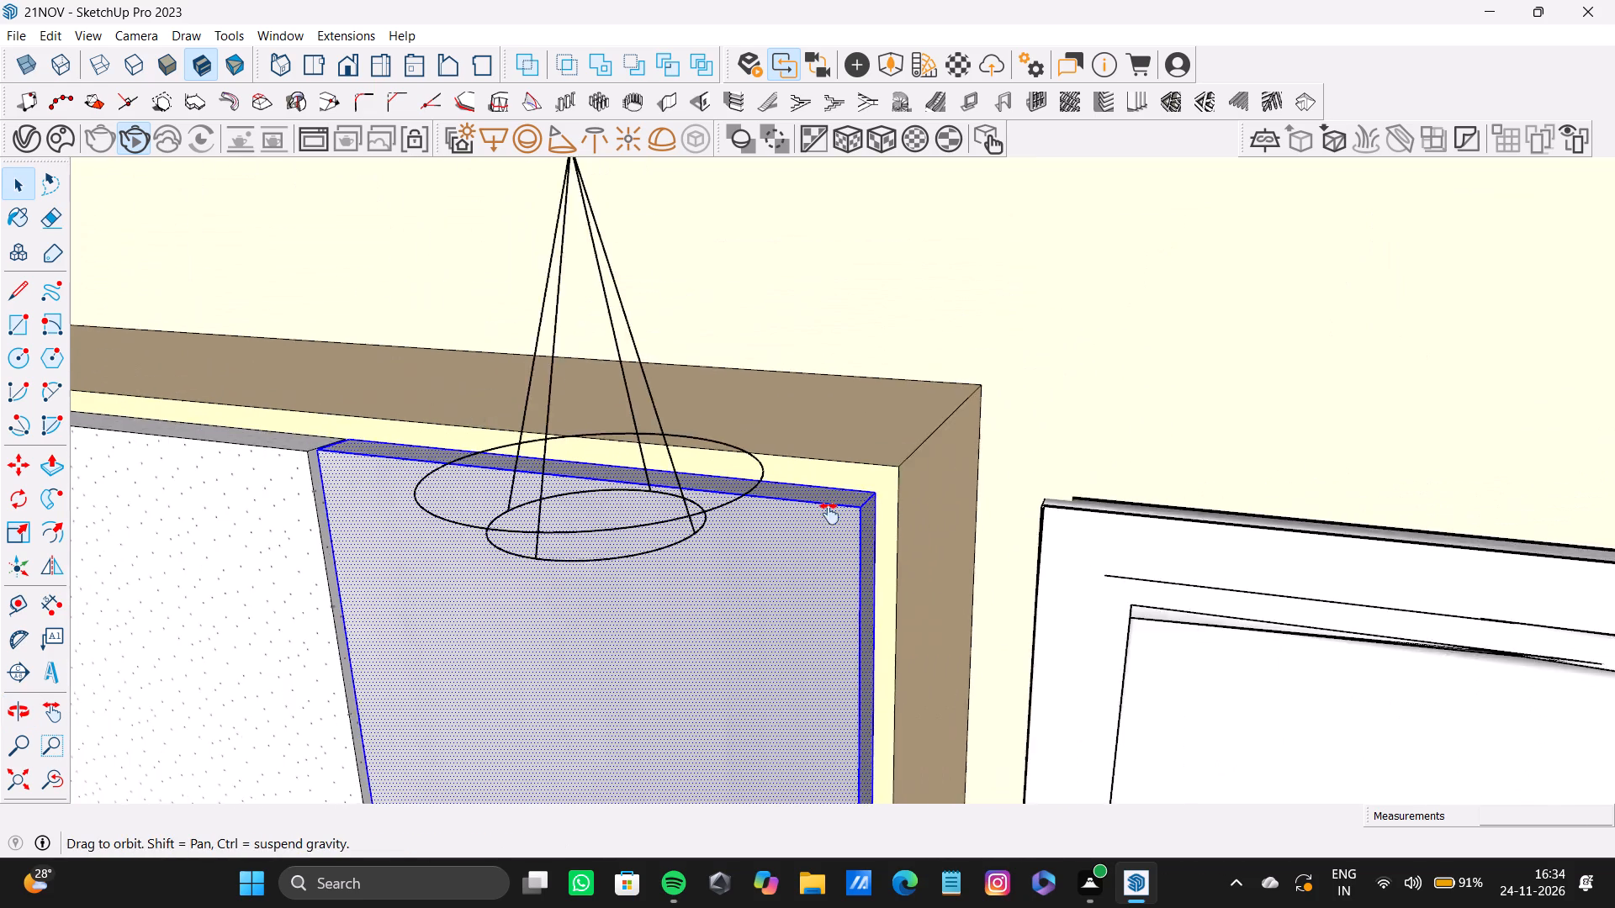
{"action": "middle_click_drag", "start_coordinate": [829, 514], "coordinate": [1100, 445], "text": "shift"}
{"action": "scroll", "coordinate": [683, 406], "scroll_direction": "up", "scroll_amount": 14}
{"action": "middle_click_drag", "start_coordinate": [466, 378], "coordinate": [756, 430]}
{"action": "scroll", "coordinate": [656, 434], "scroll_direction": "up", "scroll_amount": 2, "text": "shift"}
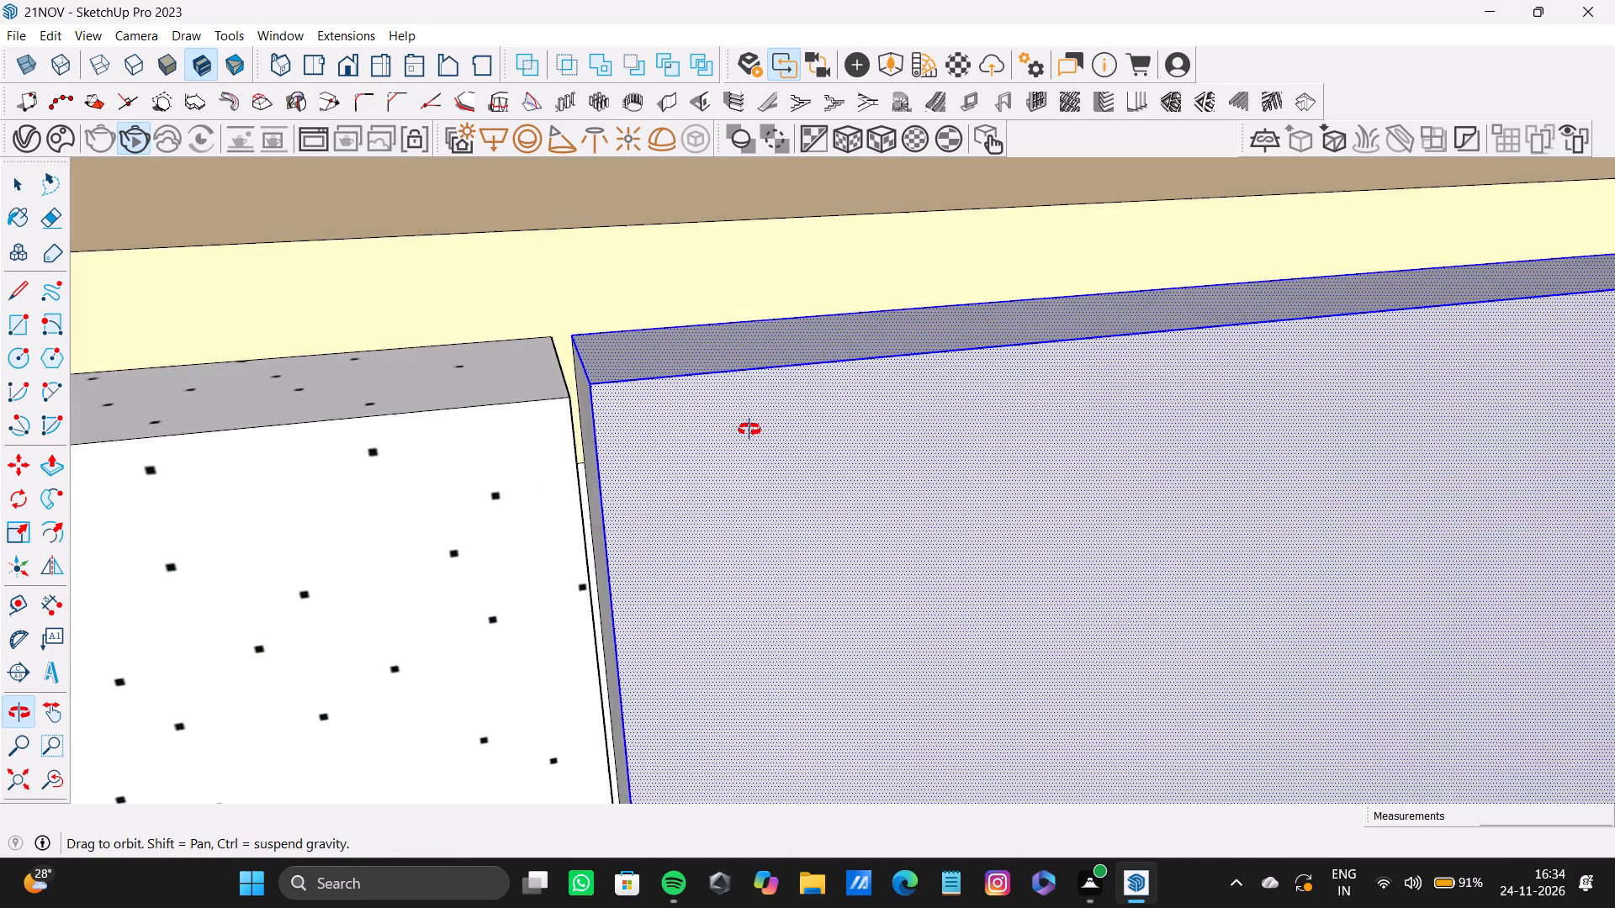
{"action": "scroll", "coordinate": [749, 430], "scroll_direction": "up", "scroll_amount": 5, "text": "shift"}
{"action": "double_click", "coordinate": [568, 432], "text": "shift"}
{"action": "scroll", "coordinate": [743, 474], "scroll_direction": "down", "scroll_amount": 14, "text": "shift"}
{"action": "middle_click_drag", "start_coordinate": [904, 511], "coordinate": [723, 445], "text": "shift"}
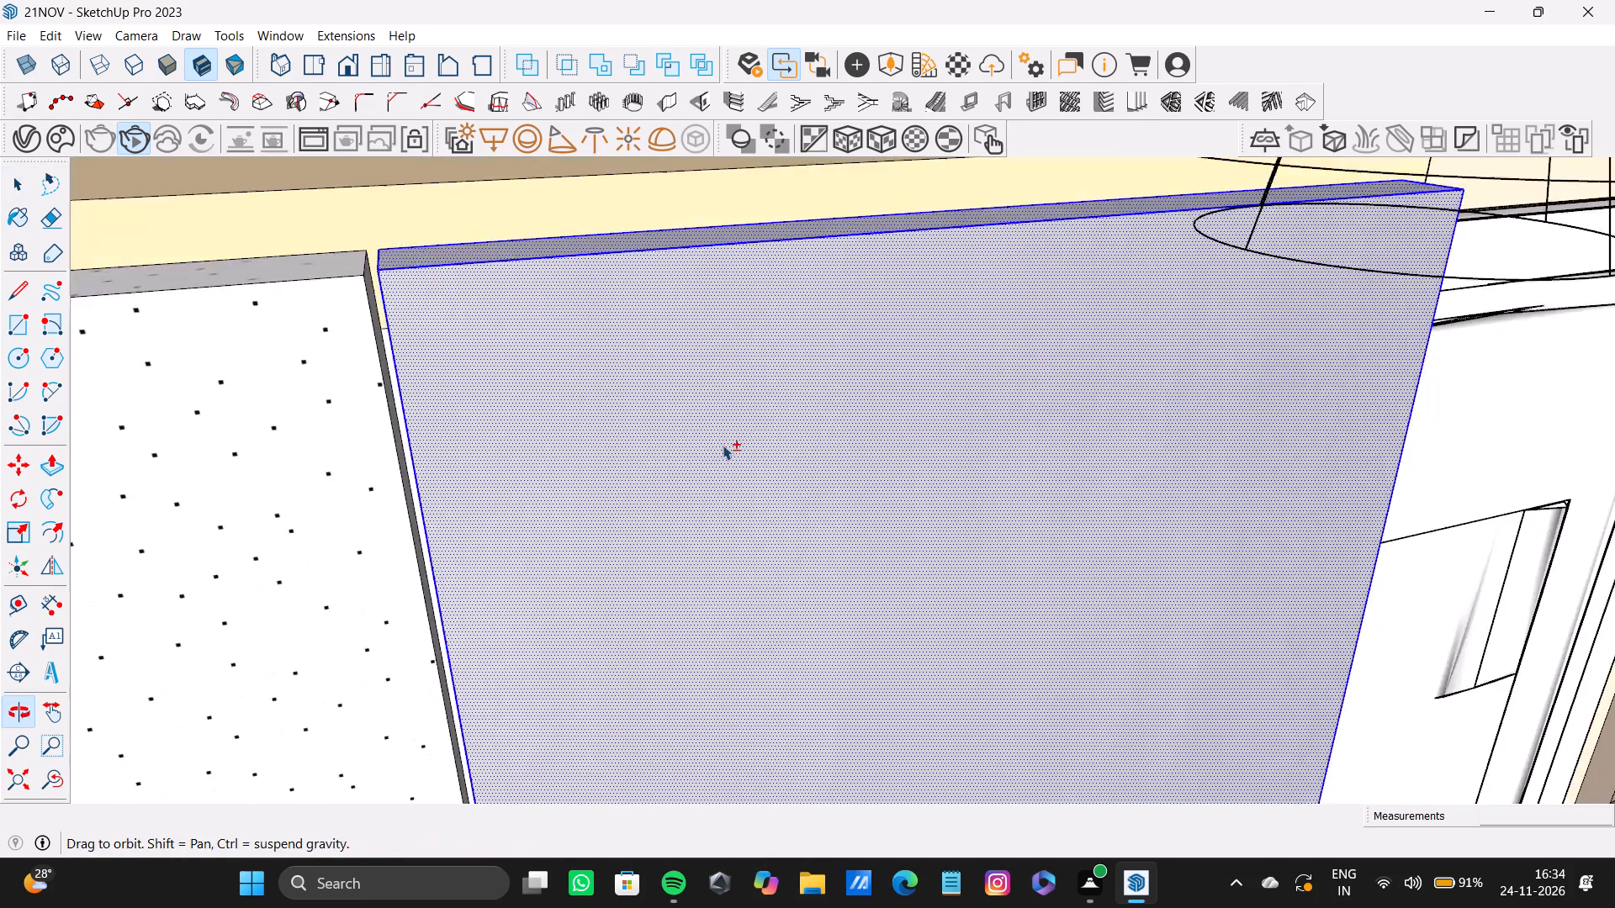
{"action": "middle_click_drag", "start_coordinate": [723, 445], "coordinate": [415, 270], "text": "shift"}
{"action": "scroll", "coordinate": [710, 420], "scroll_direction": "down", "scroll_amount": 5, "text": "shift"}
{"action": "middle_click_drag", "start_coordinate": [798, 488], "coordinate": [495, 113], "text": "shift"}
{"action": "scroll", "coordinate": [721, 438], "scroll_direction": "down", "scroll_amount": 2, "text": "shift"}
{"action": "middle_click_drag", "start_coordinate": [721, 515], "coordinate": [601, 266], "text": "shift"}
{"action": "middle_click_drag", "start_coordinate": [774, 579], "coordinate": [769, 139], "text": "shift"}
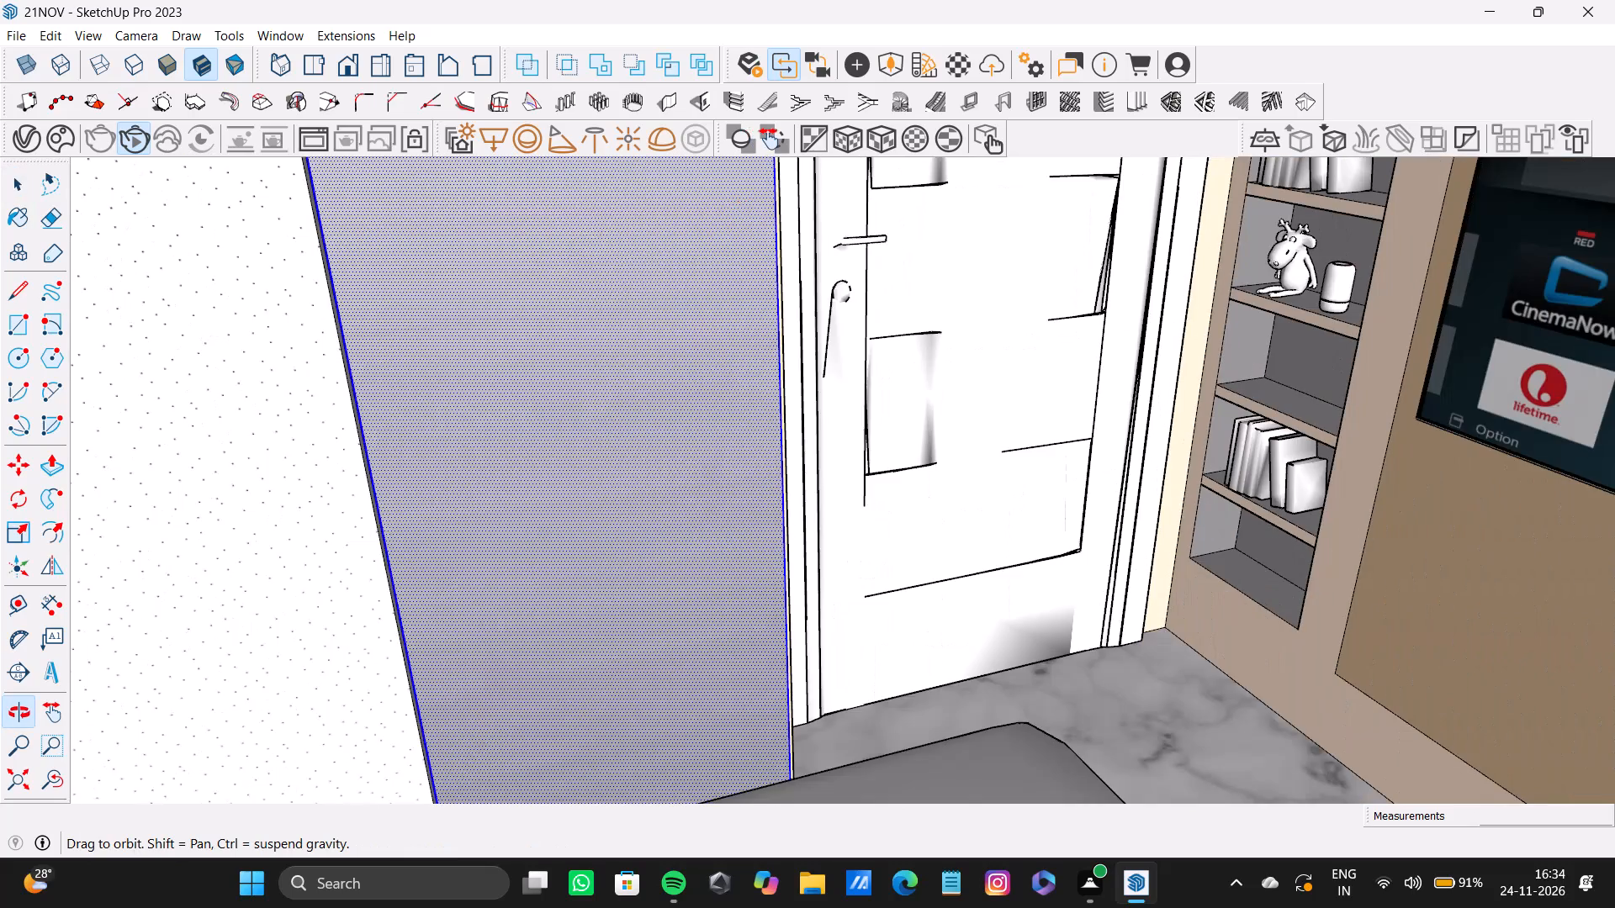
{"action": "middle_click_drag", "start_coordinate": [769, 139], "coordinate": [396, 307], "text": "shift"}
{"action": "scroll", "coordinate": [487, 531], "scroll_direction": "up", "scroll_amount": 4}
{"action": "middle_click_drag", "start_coordinate": [511, 548], "coordinate": [748, 425], "text": "shift"}
{"action": "scroll", "coordinate": [885, 654], "scroll_direction": "up", "scroll_amount": 14}
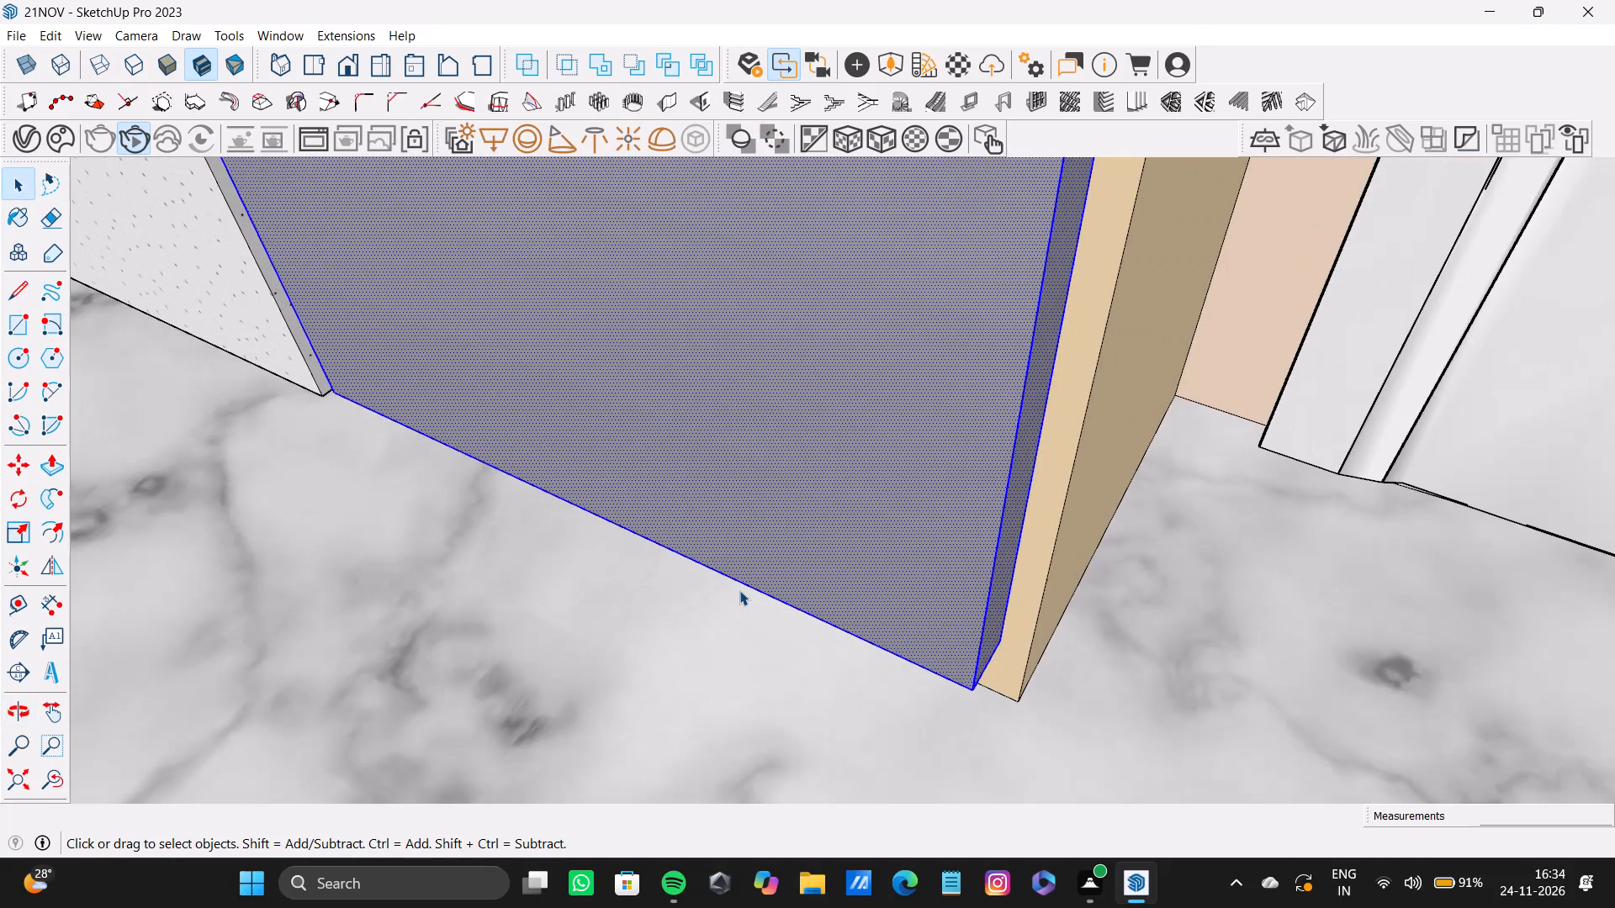
{"action": "middle_click_drag", "start_coordinate": [739, 597], "coordinate": [685, 332]}
{"action": "scroll", "coordinate": [908, 479], "scroll_direction": "up", "scroll_amount": 4}
{"action": "middle_click_drag", "start_coordinate": [915, 509], "coordinate": [872, 466], "text": "shift"}
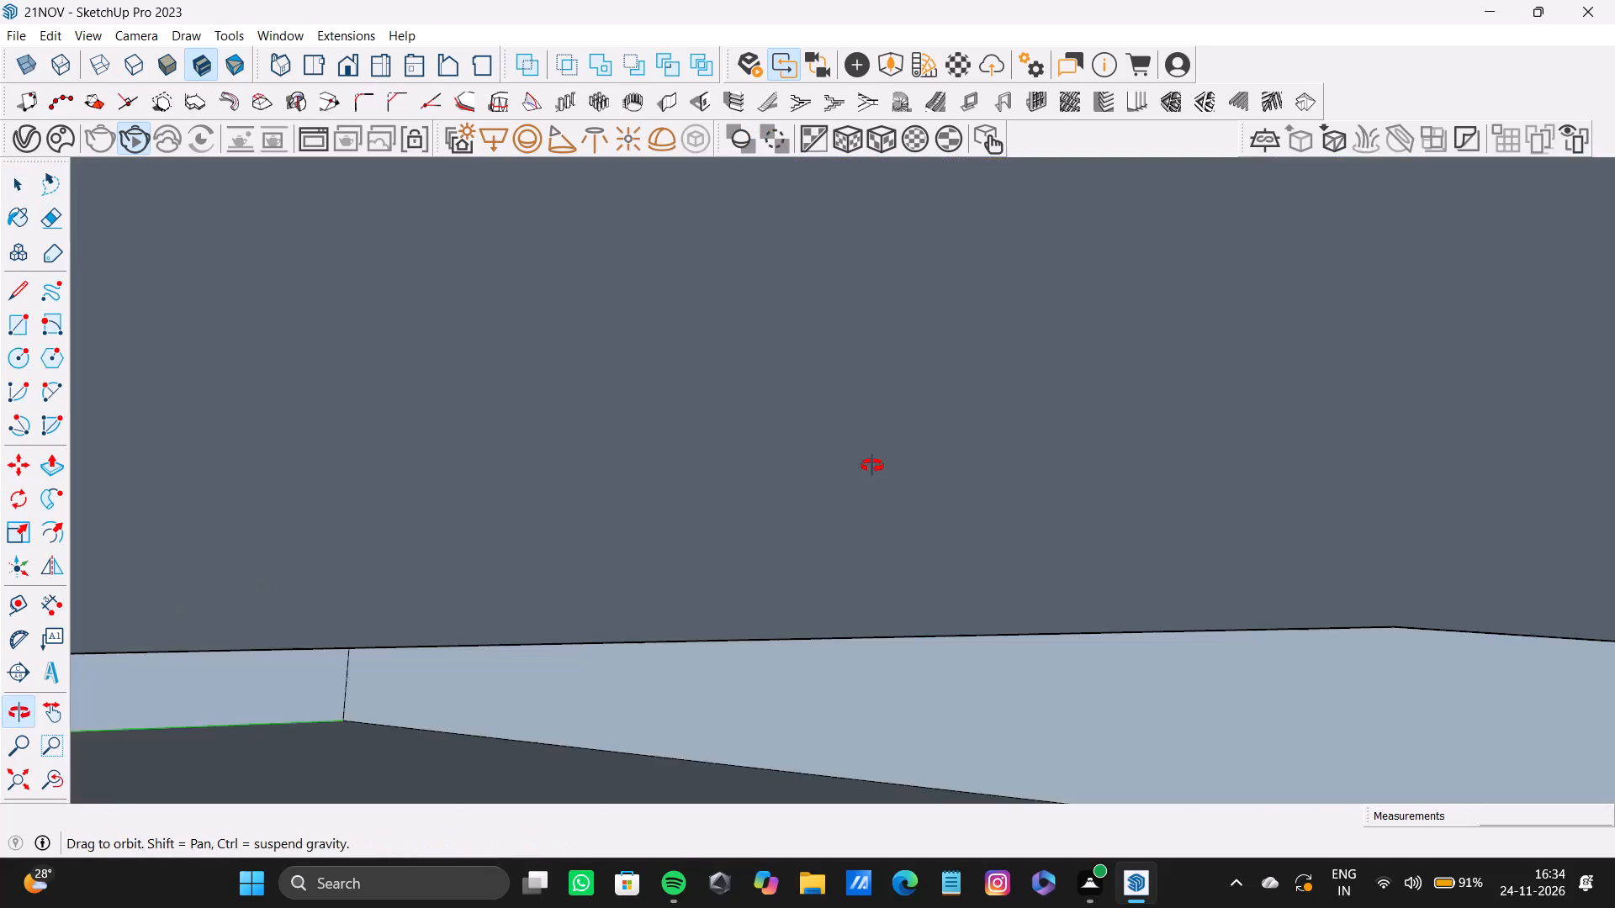
{"action": "middle_click_drag", "start_coordinate": [872, 466], "coordinate": [786, 511], "text": "shift"}
{"action": "scroll", "coordinate": [876, 407], "scroll_direction": "up", "scroll_amount": 3, "text": "shift"}
{"action": "double_click", "coordinate": [872, 346], "text": "shift"}
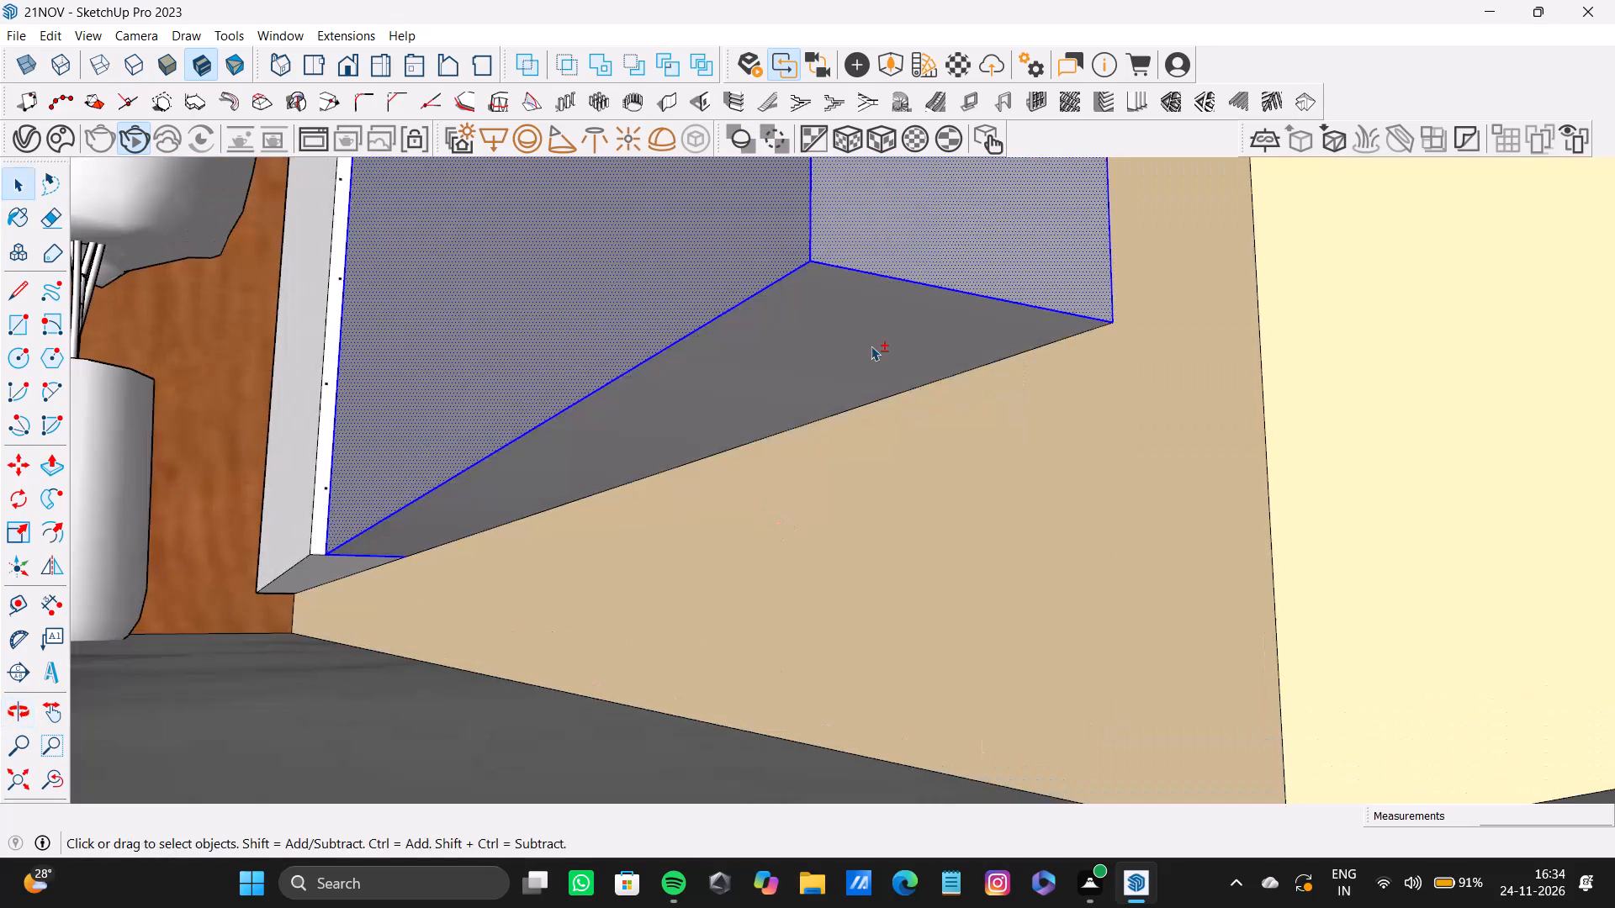
Stop the interactive V-Ray render.
{"action": "left_click", "coordinate": [146, 146], "text": "shift"}
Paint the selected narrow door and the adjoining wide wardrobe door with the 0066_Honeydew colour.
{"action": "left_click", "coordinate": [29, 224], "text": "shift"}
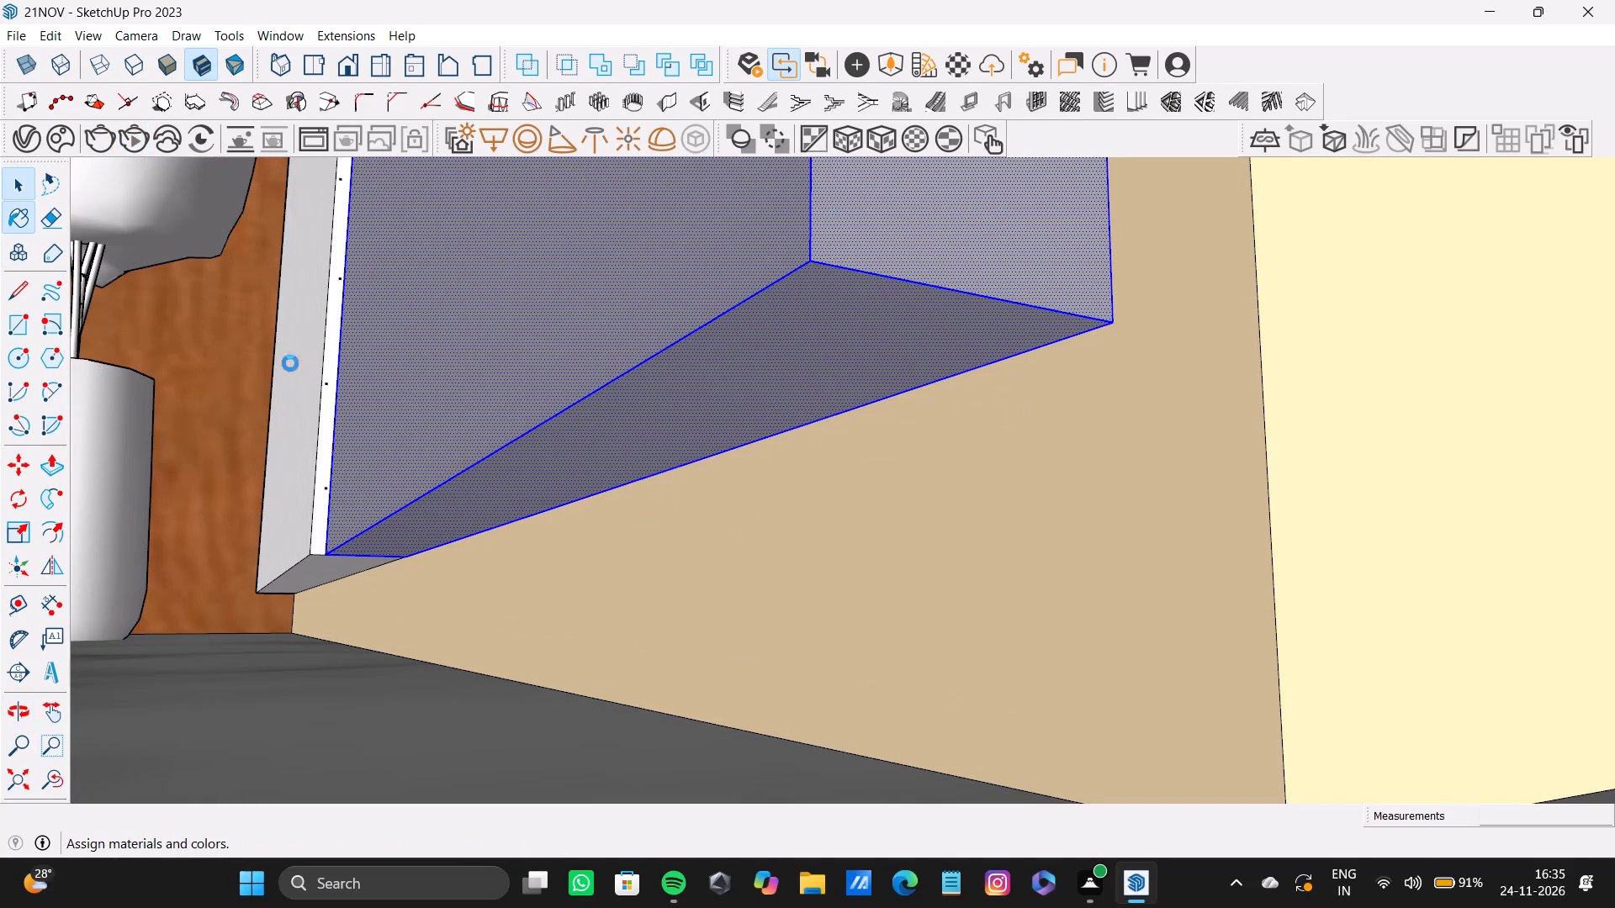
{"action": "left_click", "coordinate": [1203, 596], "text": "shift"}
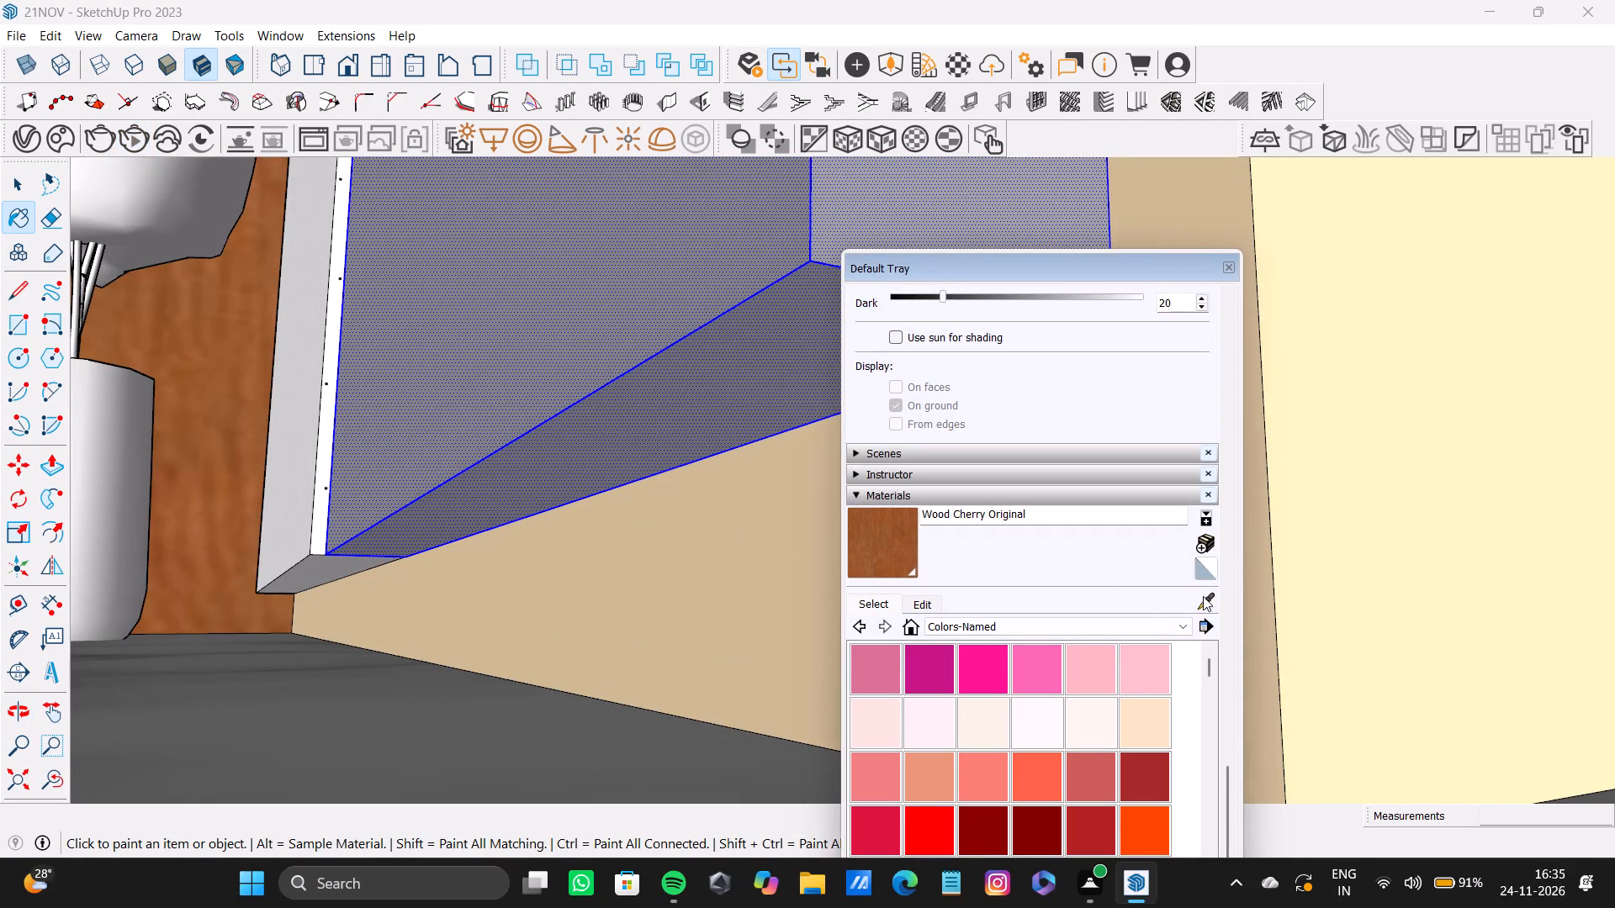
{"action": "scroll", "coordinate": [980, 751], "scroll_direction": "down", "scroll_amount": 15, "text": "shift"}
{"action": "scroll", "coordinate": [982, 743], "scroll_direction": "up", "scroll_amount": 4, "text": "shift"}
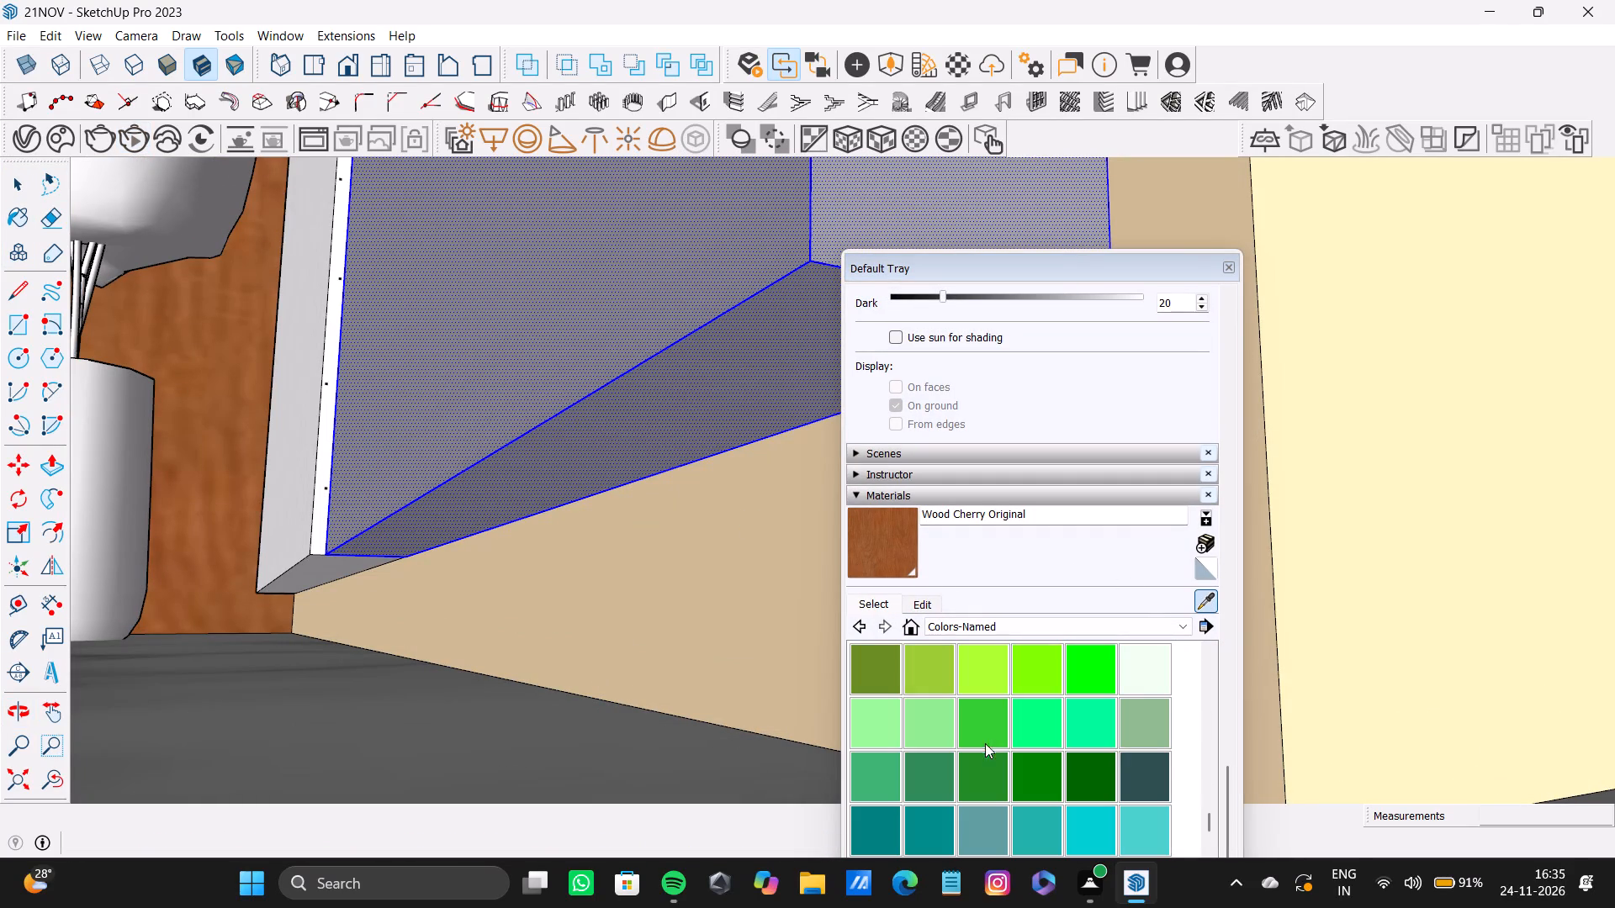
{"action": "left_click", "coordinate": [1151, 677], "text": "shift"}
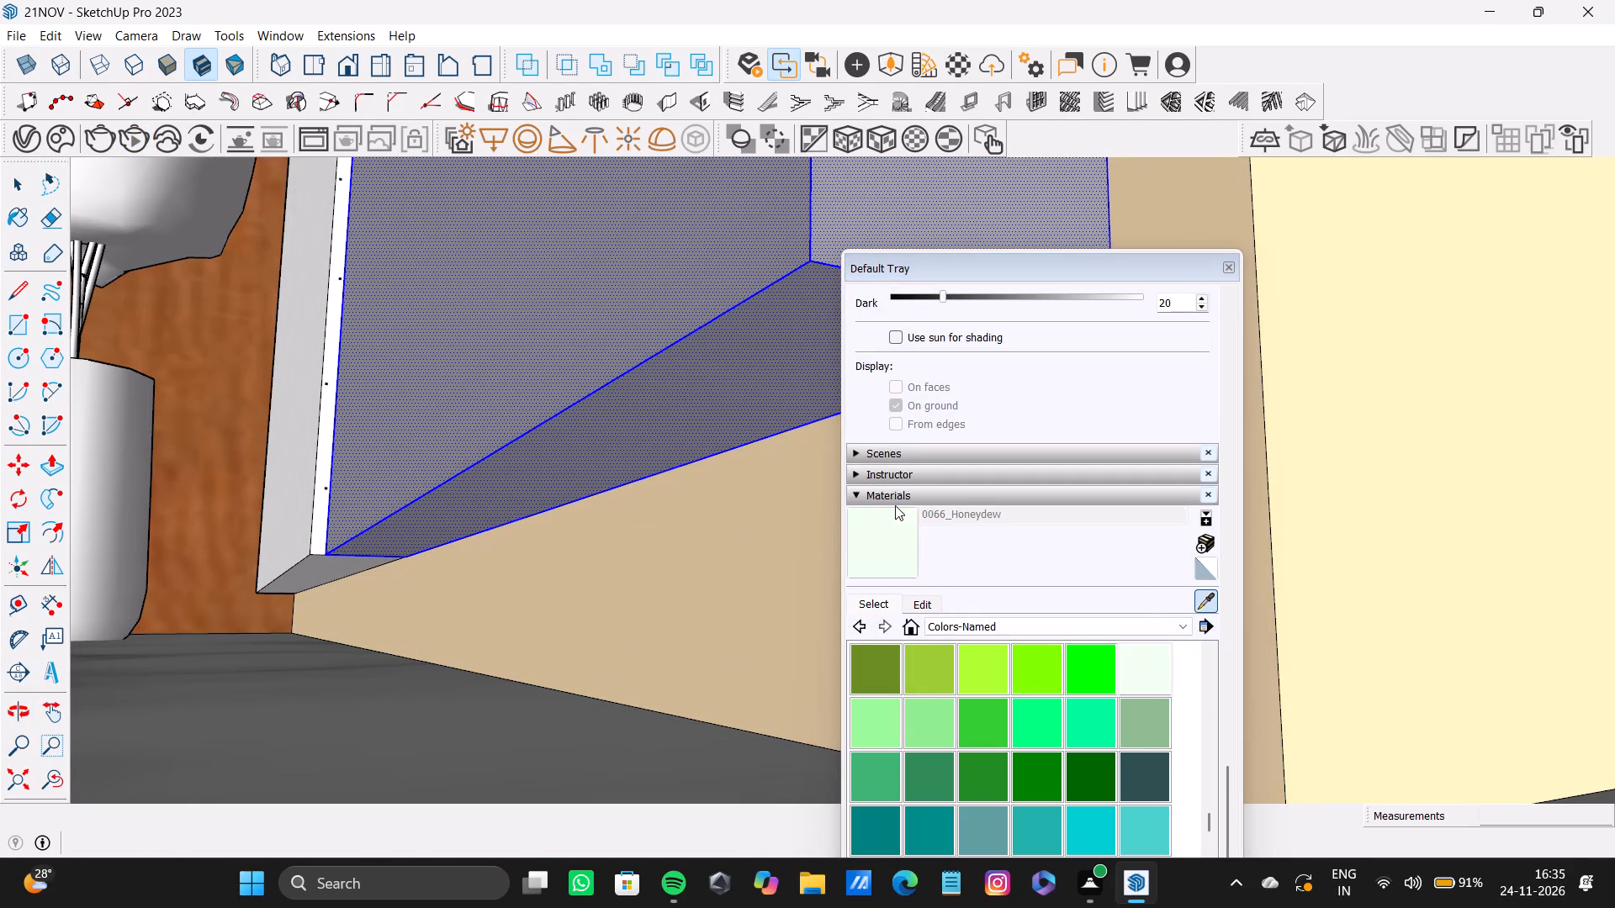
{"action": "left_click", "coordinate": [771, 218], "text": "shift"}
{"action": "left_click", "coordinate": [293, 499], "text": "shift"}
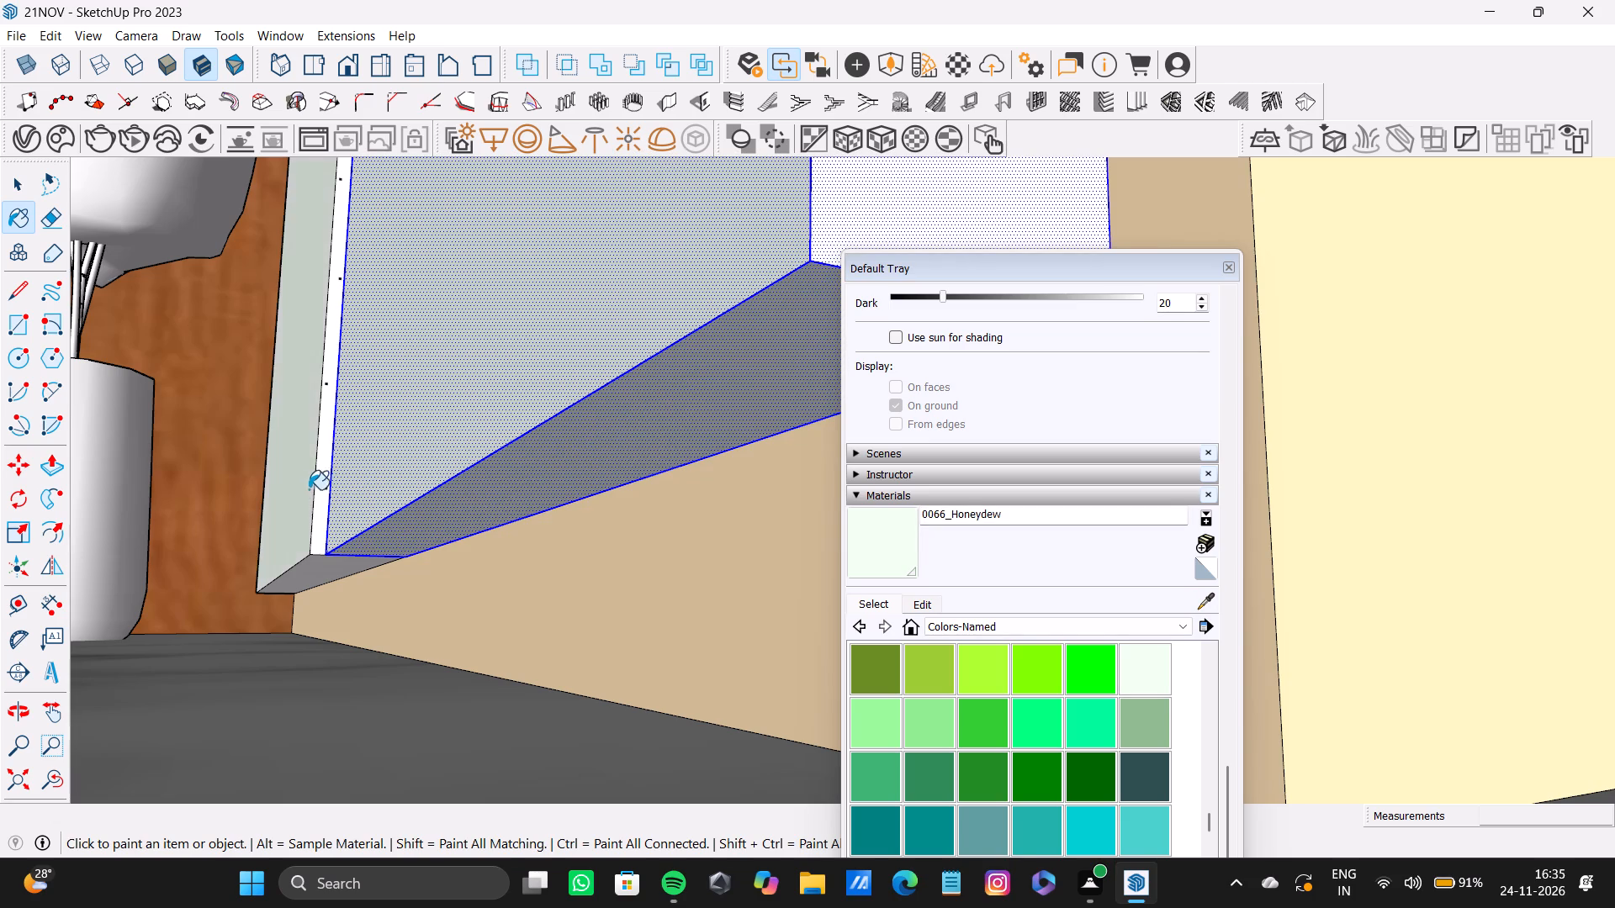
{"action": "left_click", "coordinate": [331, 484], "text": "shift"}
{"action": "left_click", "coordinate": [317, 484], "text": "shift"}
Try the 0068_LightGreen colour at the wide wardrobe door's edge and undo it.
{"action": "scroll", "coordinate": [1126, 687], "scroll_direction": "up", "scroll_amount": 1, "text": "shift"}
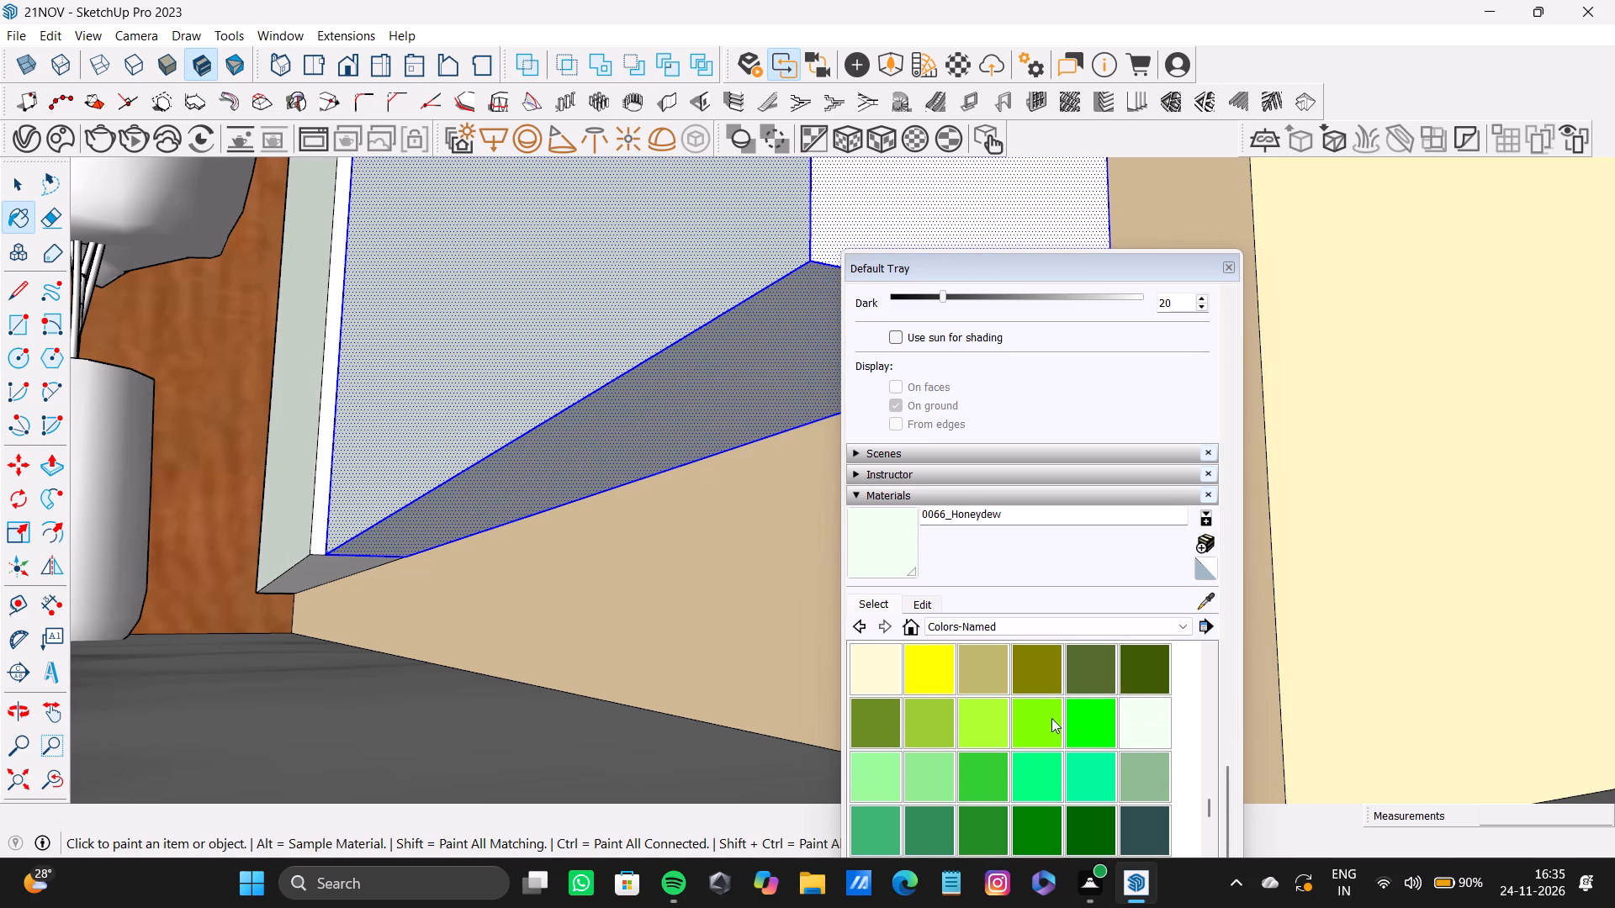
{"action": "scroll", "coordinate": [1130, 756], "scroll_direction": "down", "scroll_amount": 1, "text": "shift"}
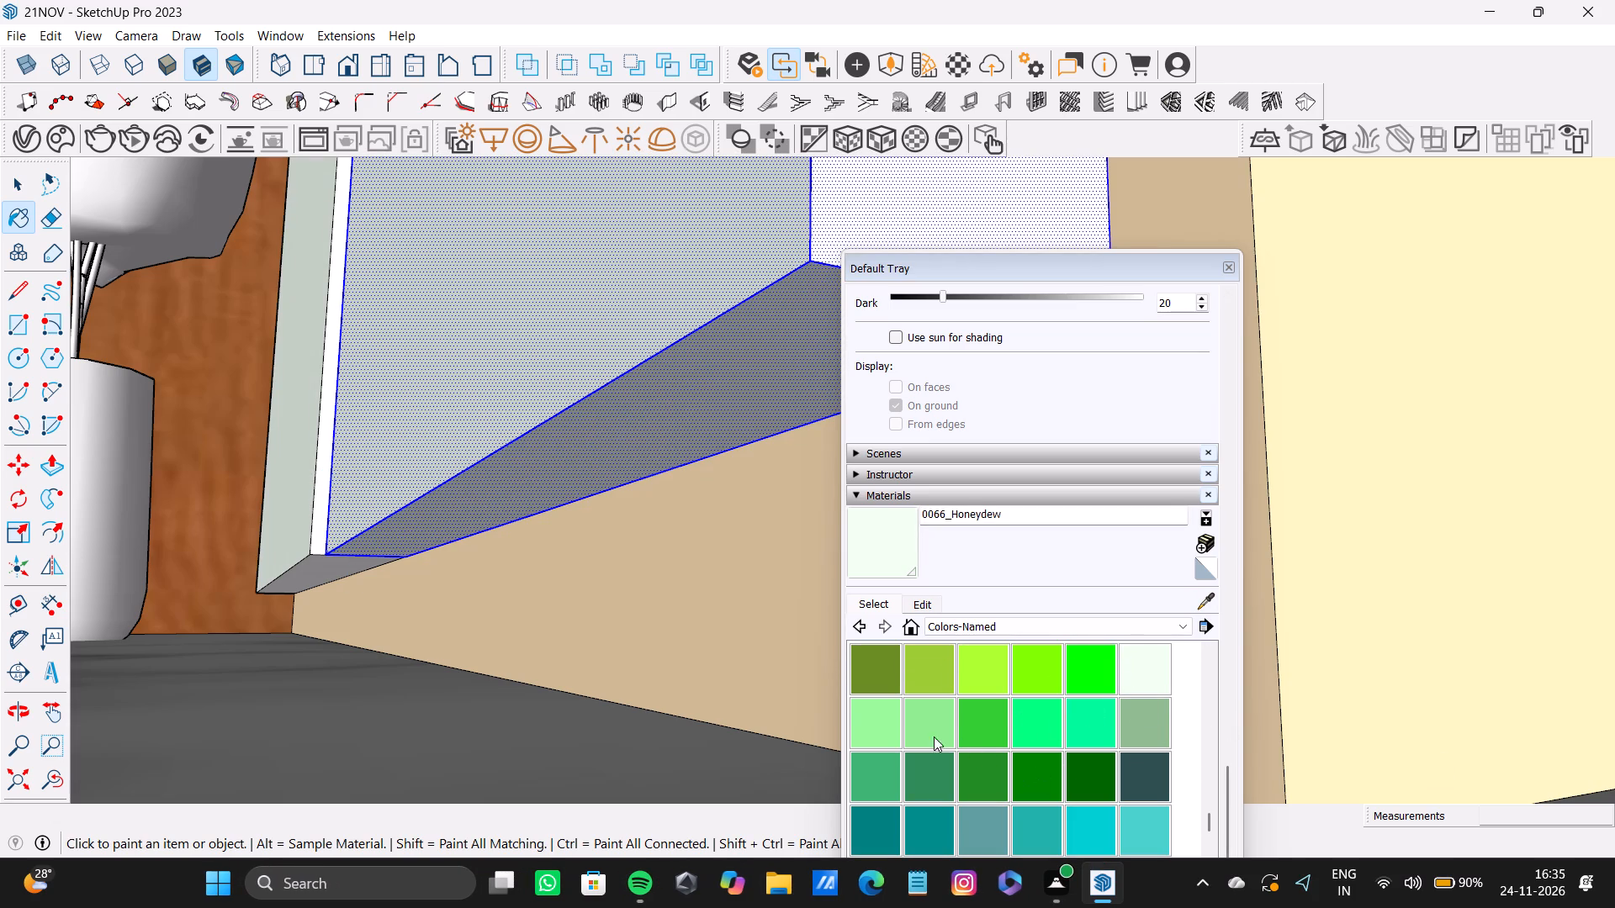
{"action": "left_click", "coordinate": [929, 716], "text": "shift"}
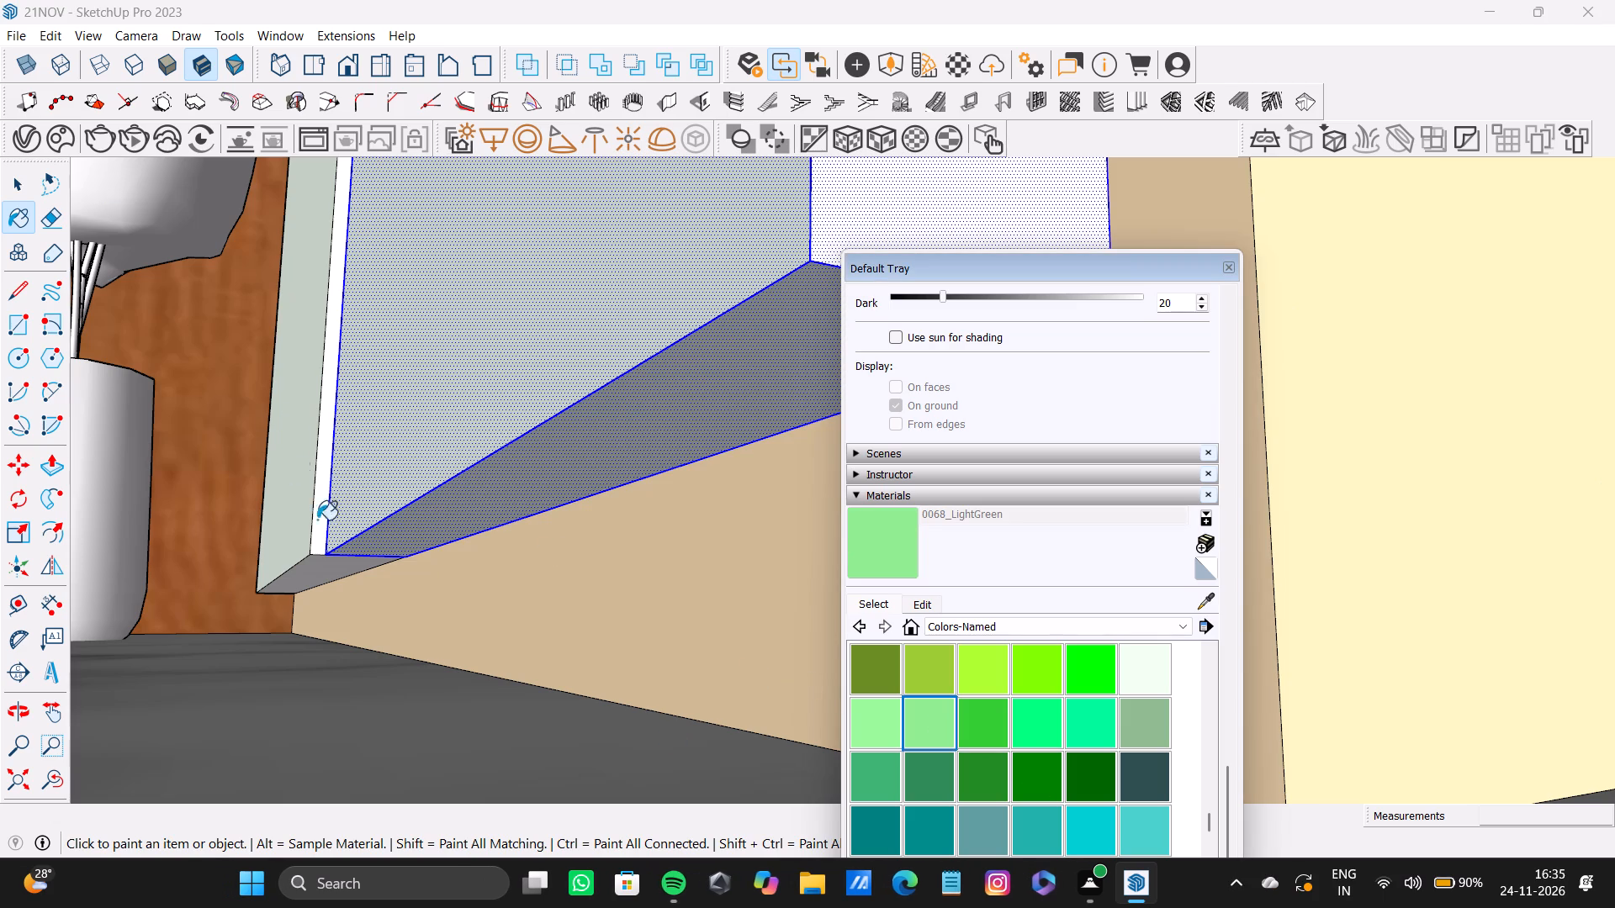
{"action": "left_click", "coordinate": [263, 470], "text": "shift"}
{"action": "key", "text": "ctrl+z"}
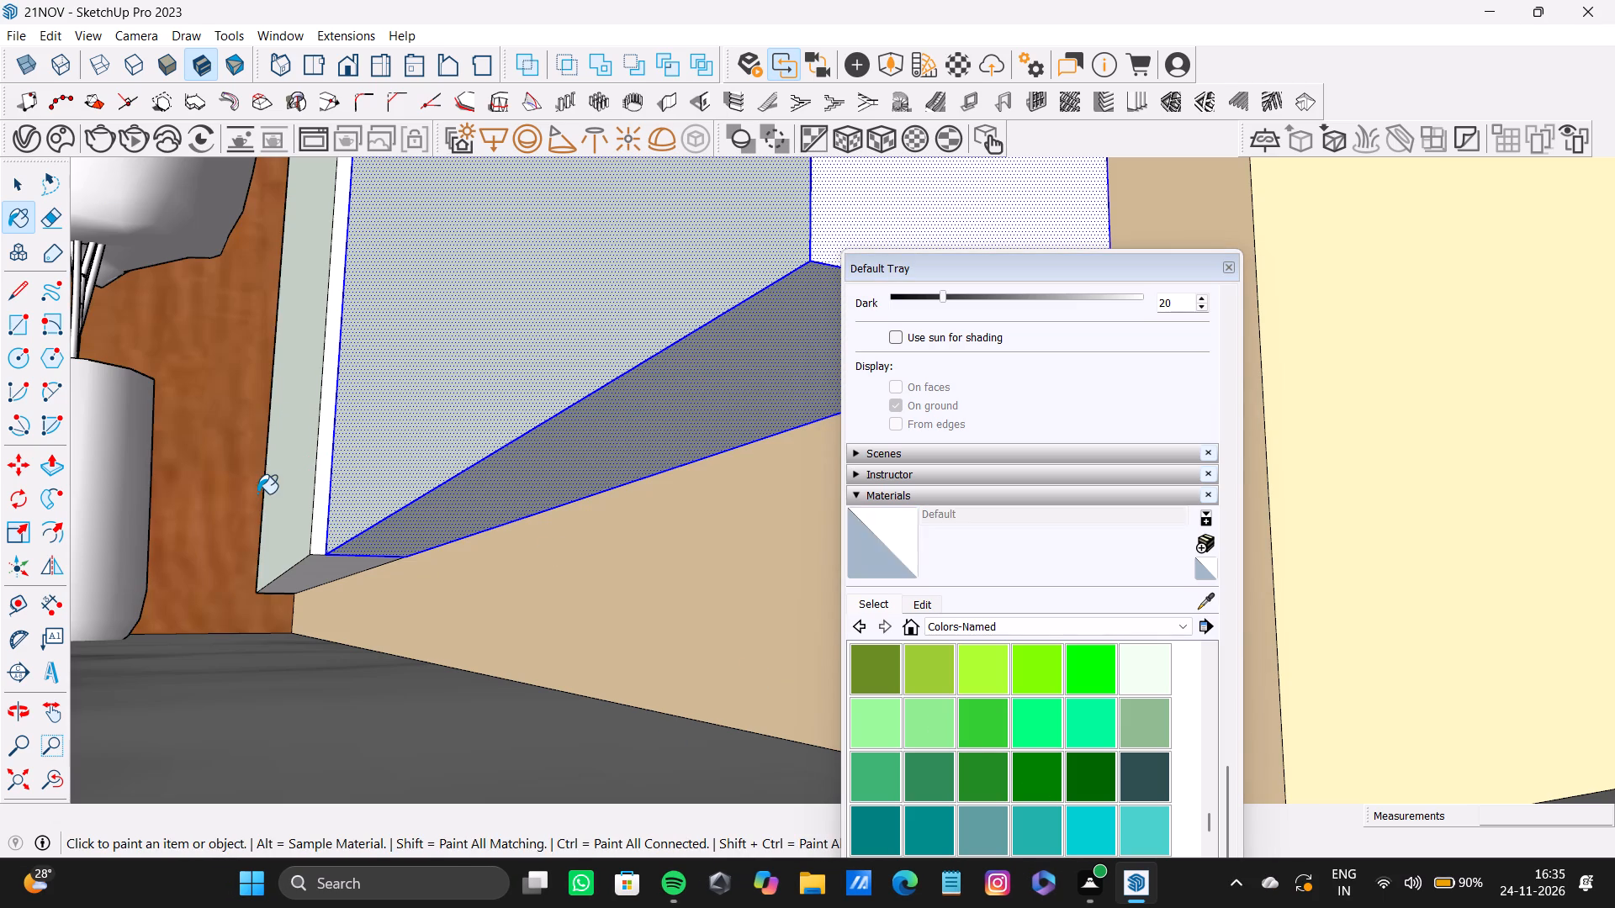
Paint all faces of both wardrobe doors with 0067_PaleGreen, including the wide door's bottom face.
{"action": "left_click", "coordinate": [291, 504], "text": "shift"}
{"action": "left_click", "coordinate": [352, 492], "text": "shift"}
{"action": "left_click", "coordinate": [401, 515], "text": "shift"}
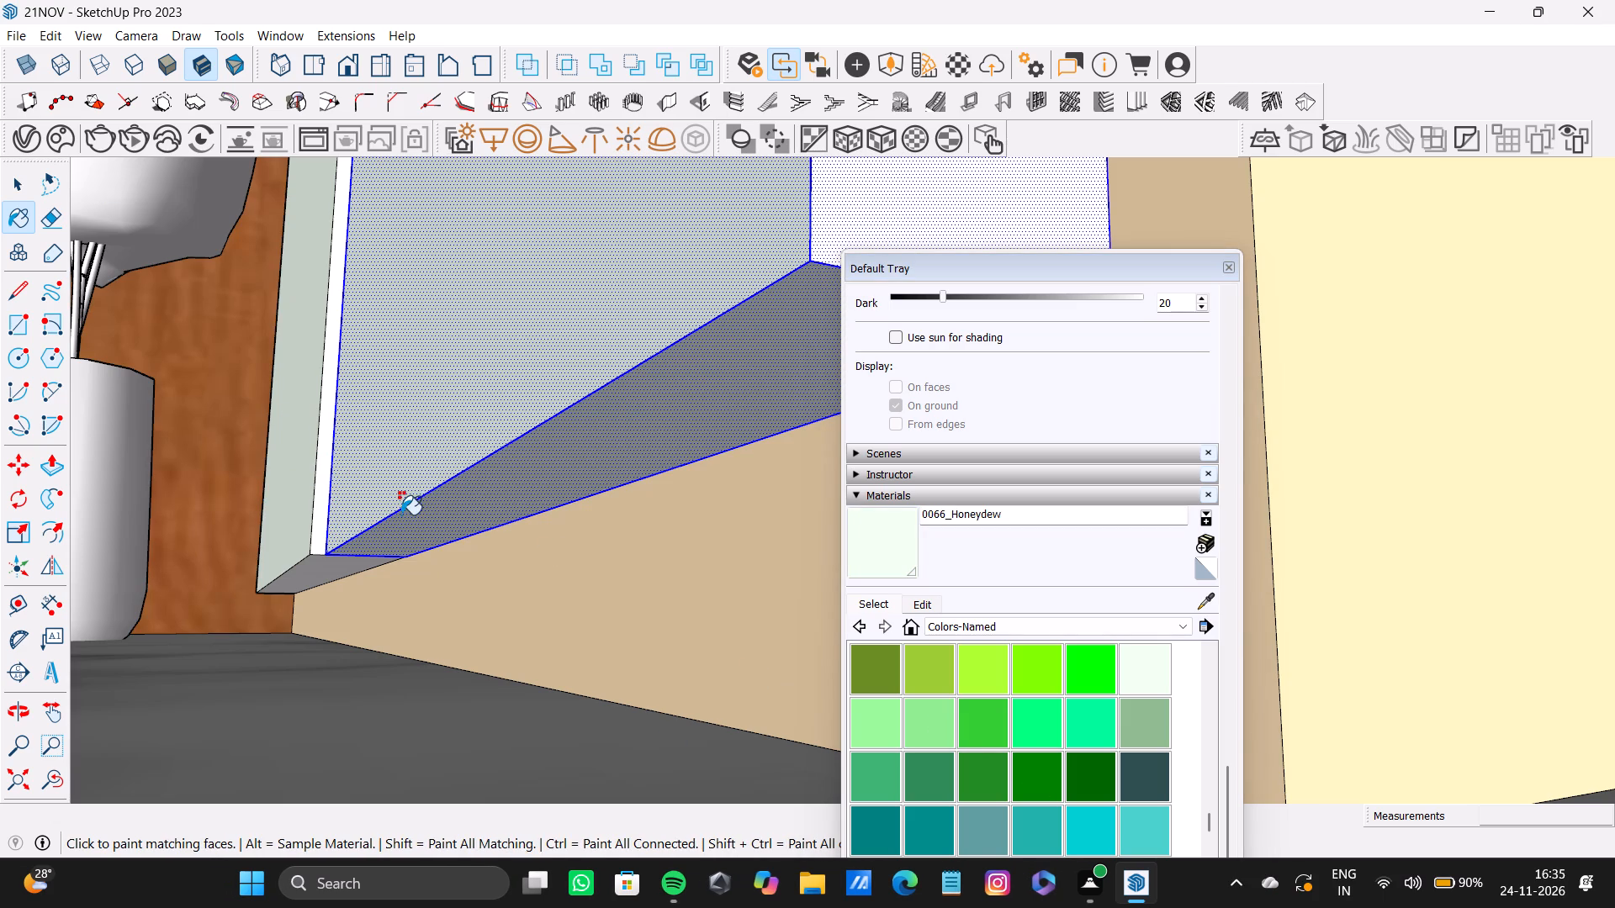
{"action": "left_click", "coordinate": [408, 444], "text": "shift"}
{"action": "left_click", "coordinate": [866, 728]}
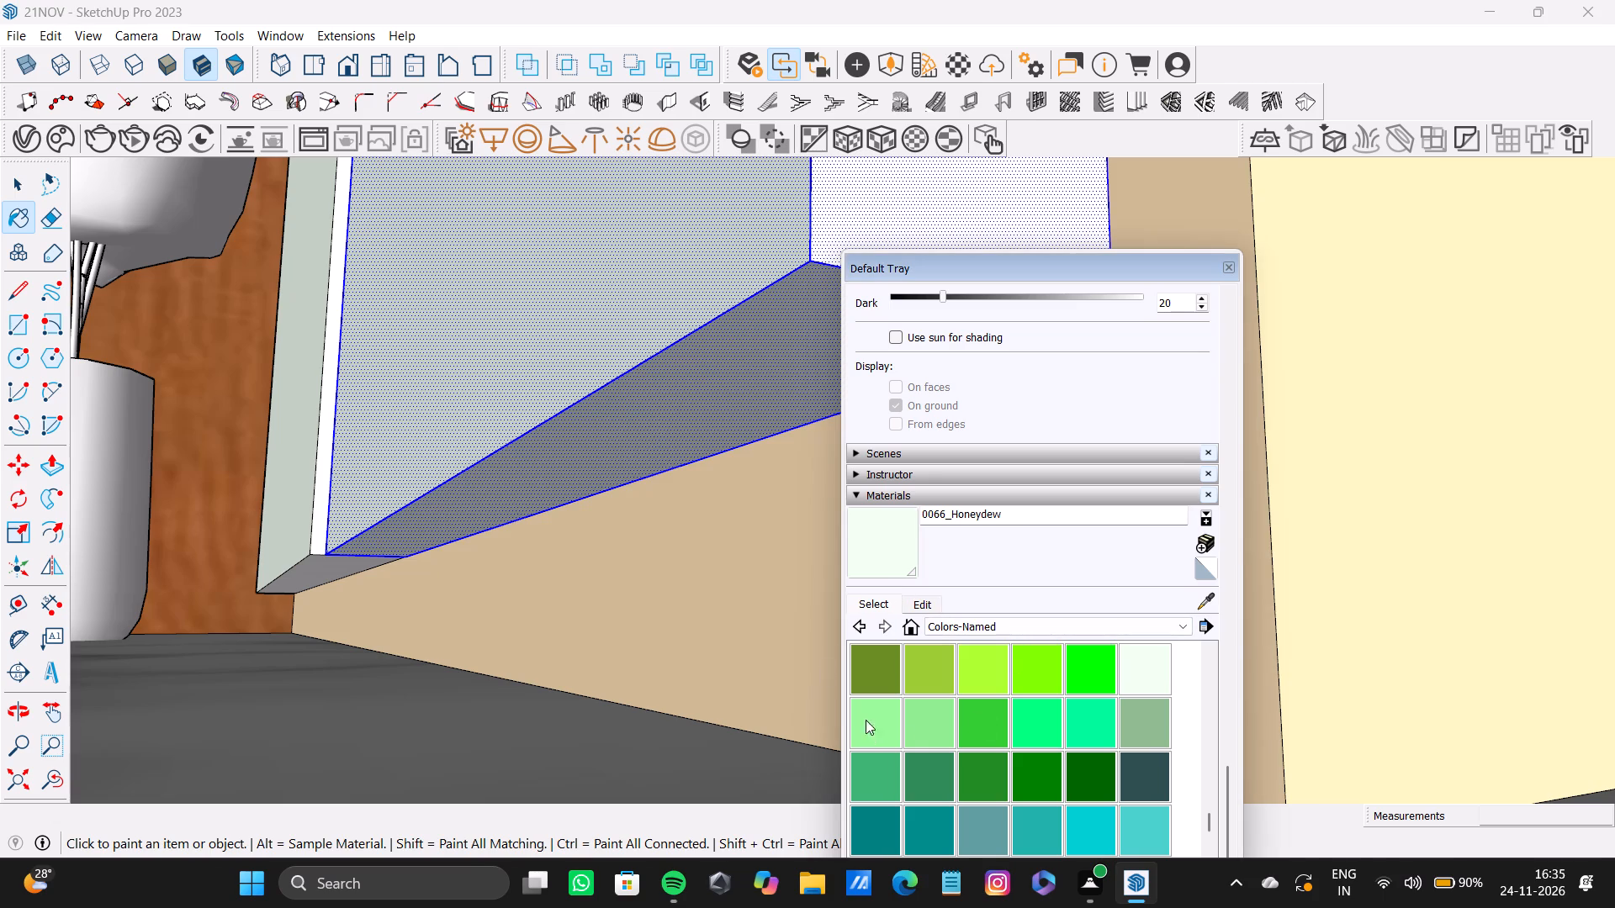
{"action": "left_click", "coordinate": [287, 480], "text": "shift"}
{"action": "scroll", "coordinate": [340, 563], "scroll_direction": "up", "scroll_amount": 3, "text": "shift"}
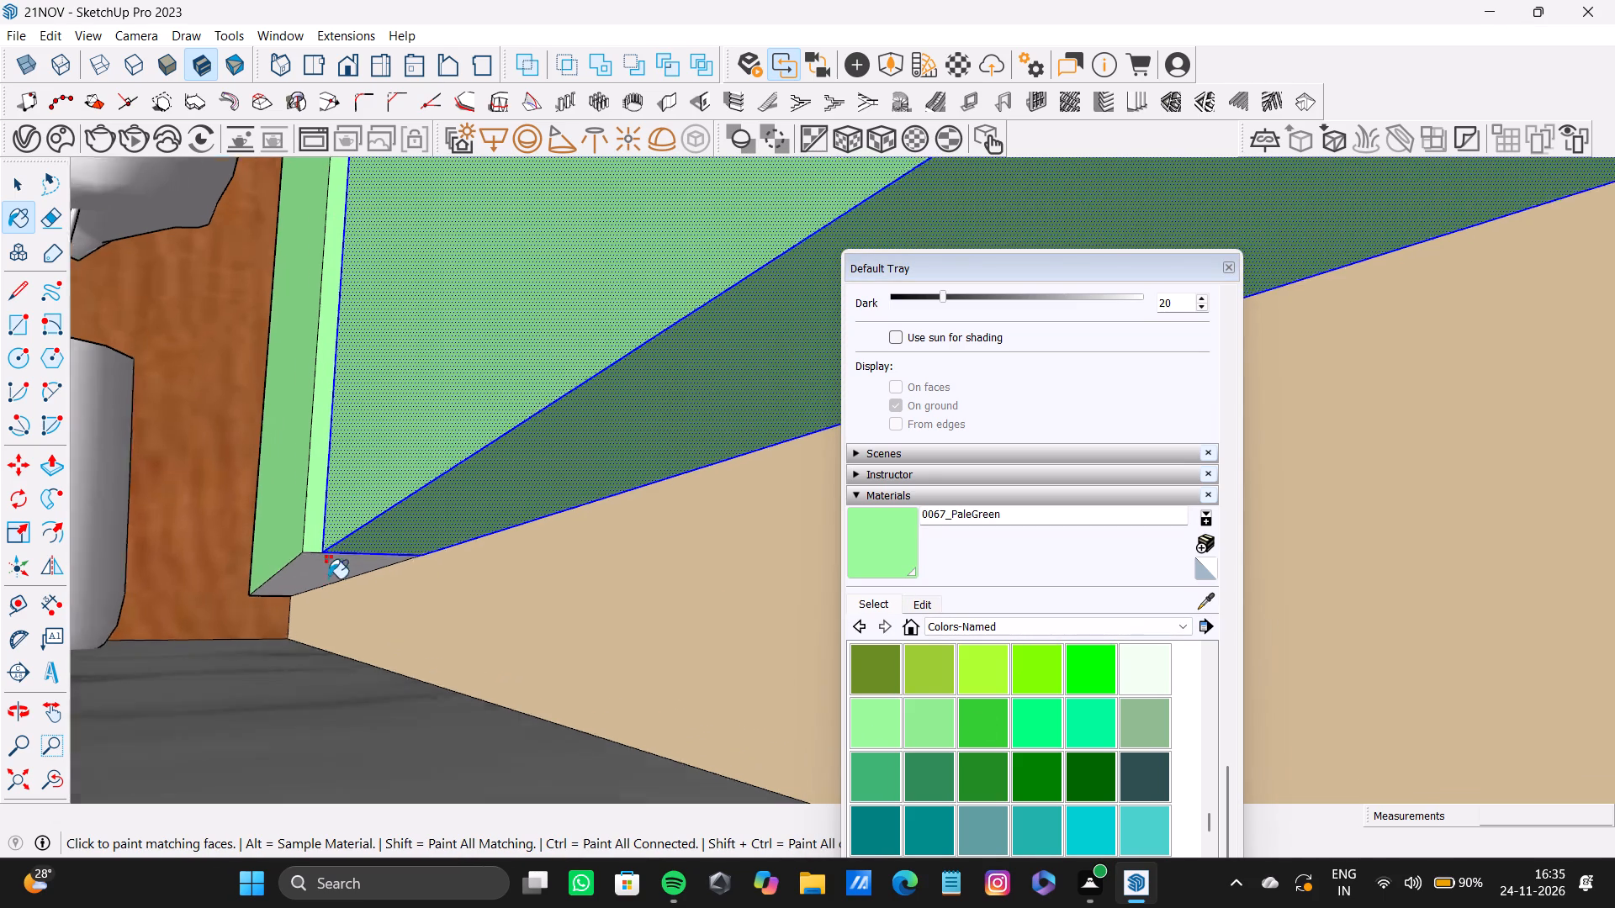
{"action": "scroll", "coordinate": [328, 578], "scroll_direction": "up", "scroll_amount": 1, "text": "shift"}
{"action": "left_click", "coordinate": [311, 579], "text": "shift"}
{"action": "middle_click_drag", "start_coordinate": [267, 546], "coordinate": [330, 572]}
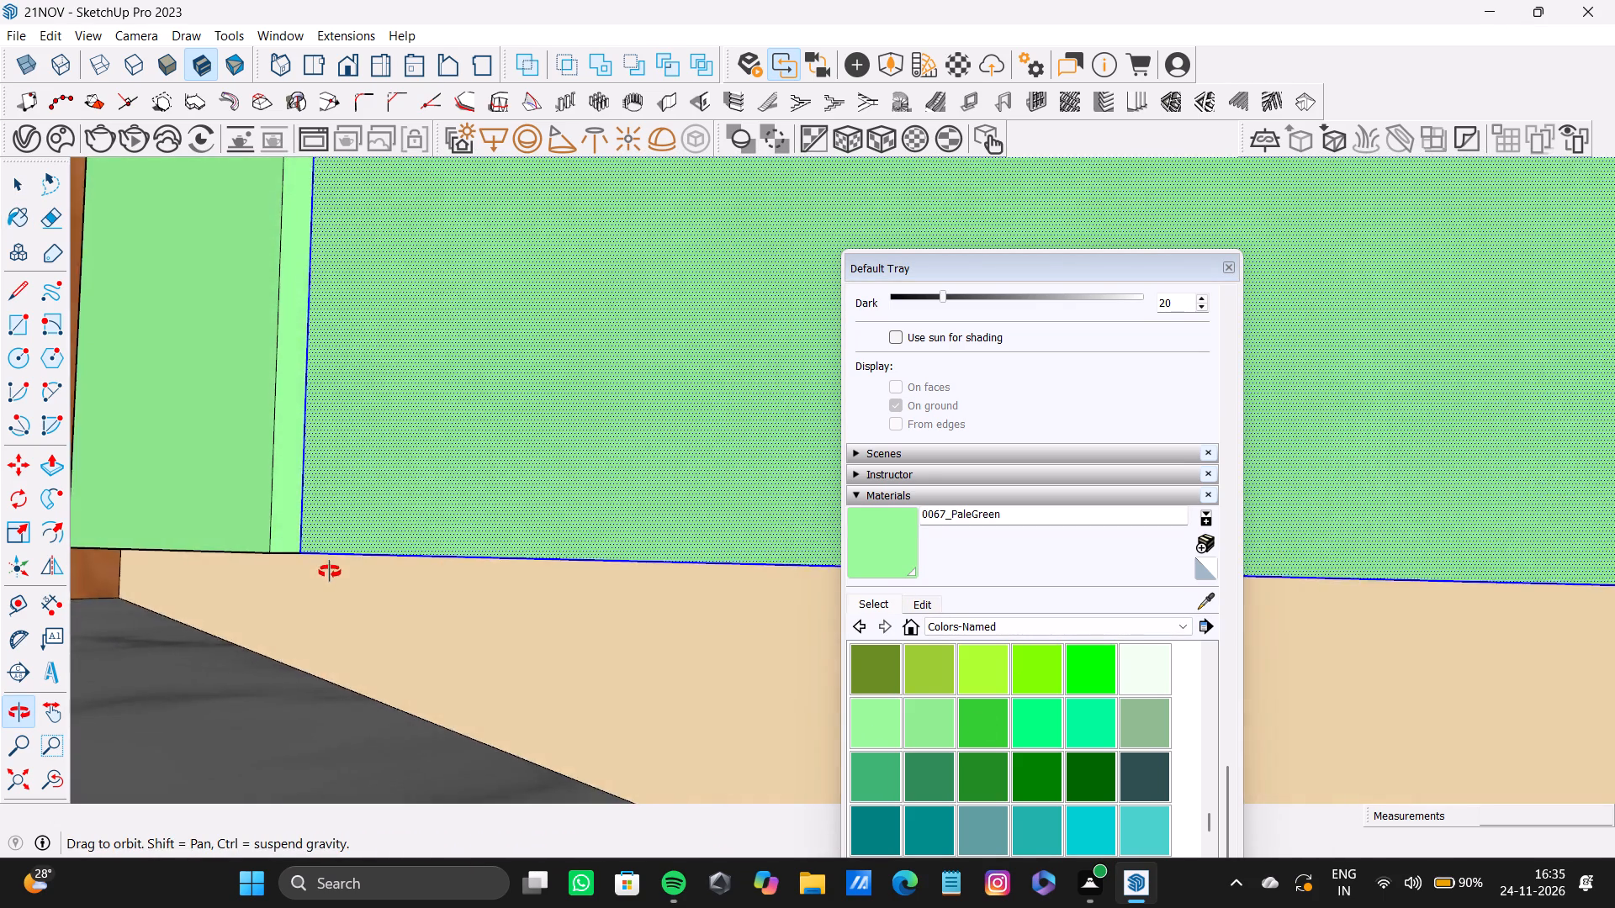
{"action": "middle_click_drag", "start_coordinate": [330, 572], "coordinate": [257, 525]}
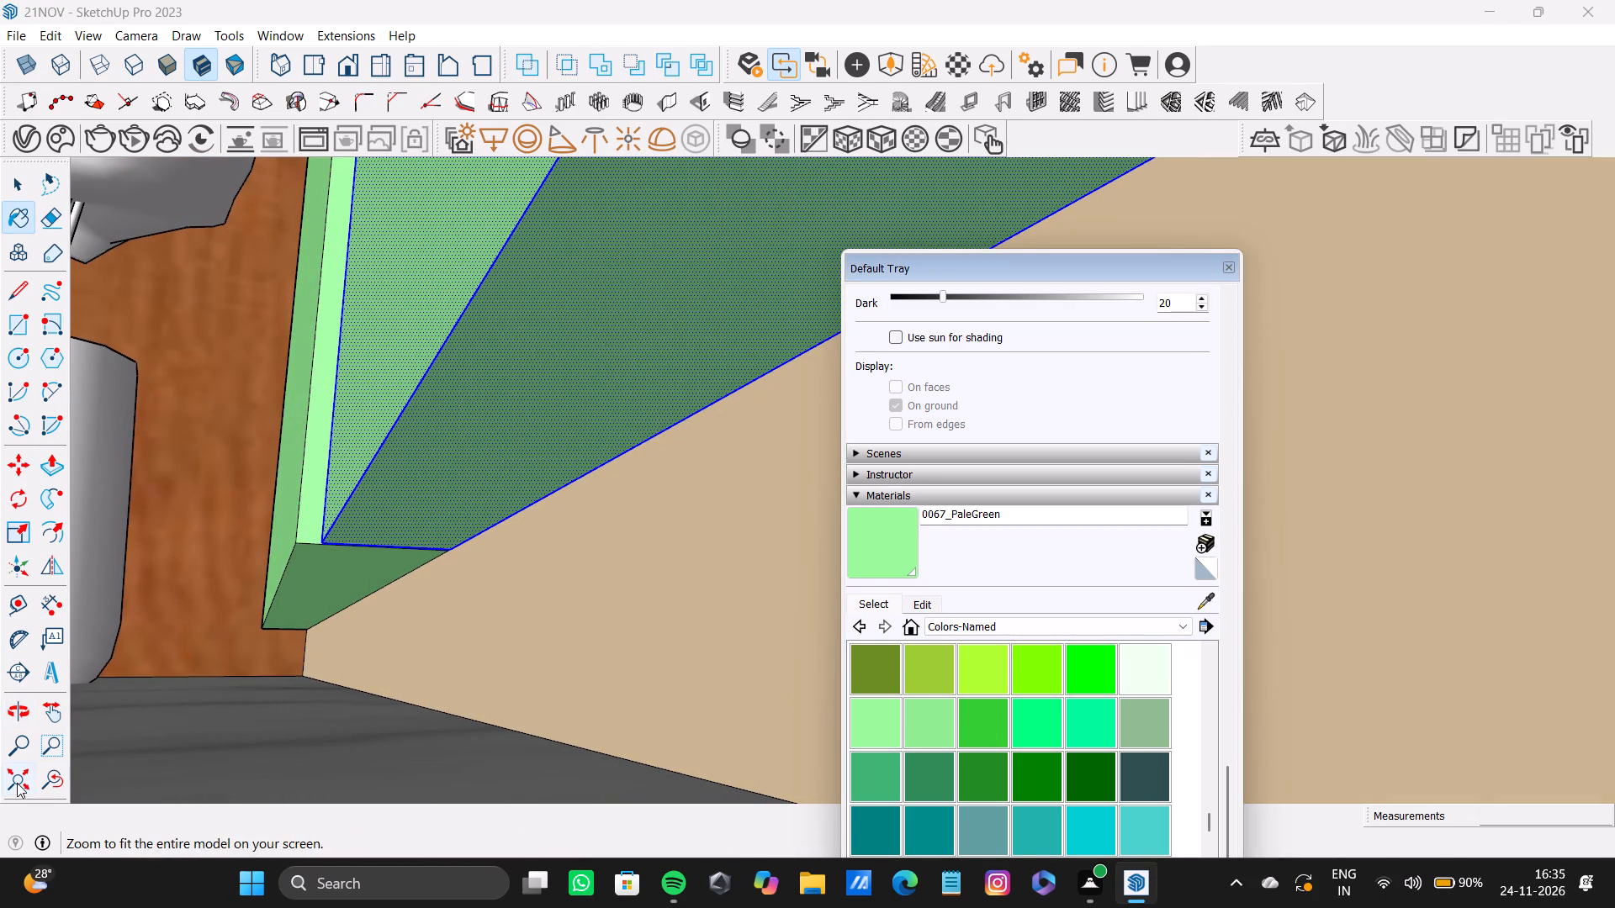
Offset the front face outline of the narrow wardrobe door inward to form a border frame.
{"action": "left_click", "coordinate": [17, 783]}
{"action": "middle_click_drag", "start_coordinate": [274, 649], "coordinate": [559, 742]}
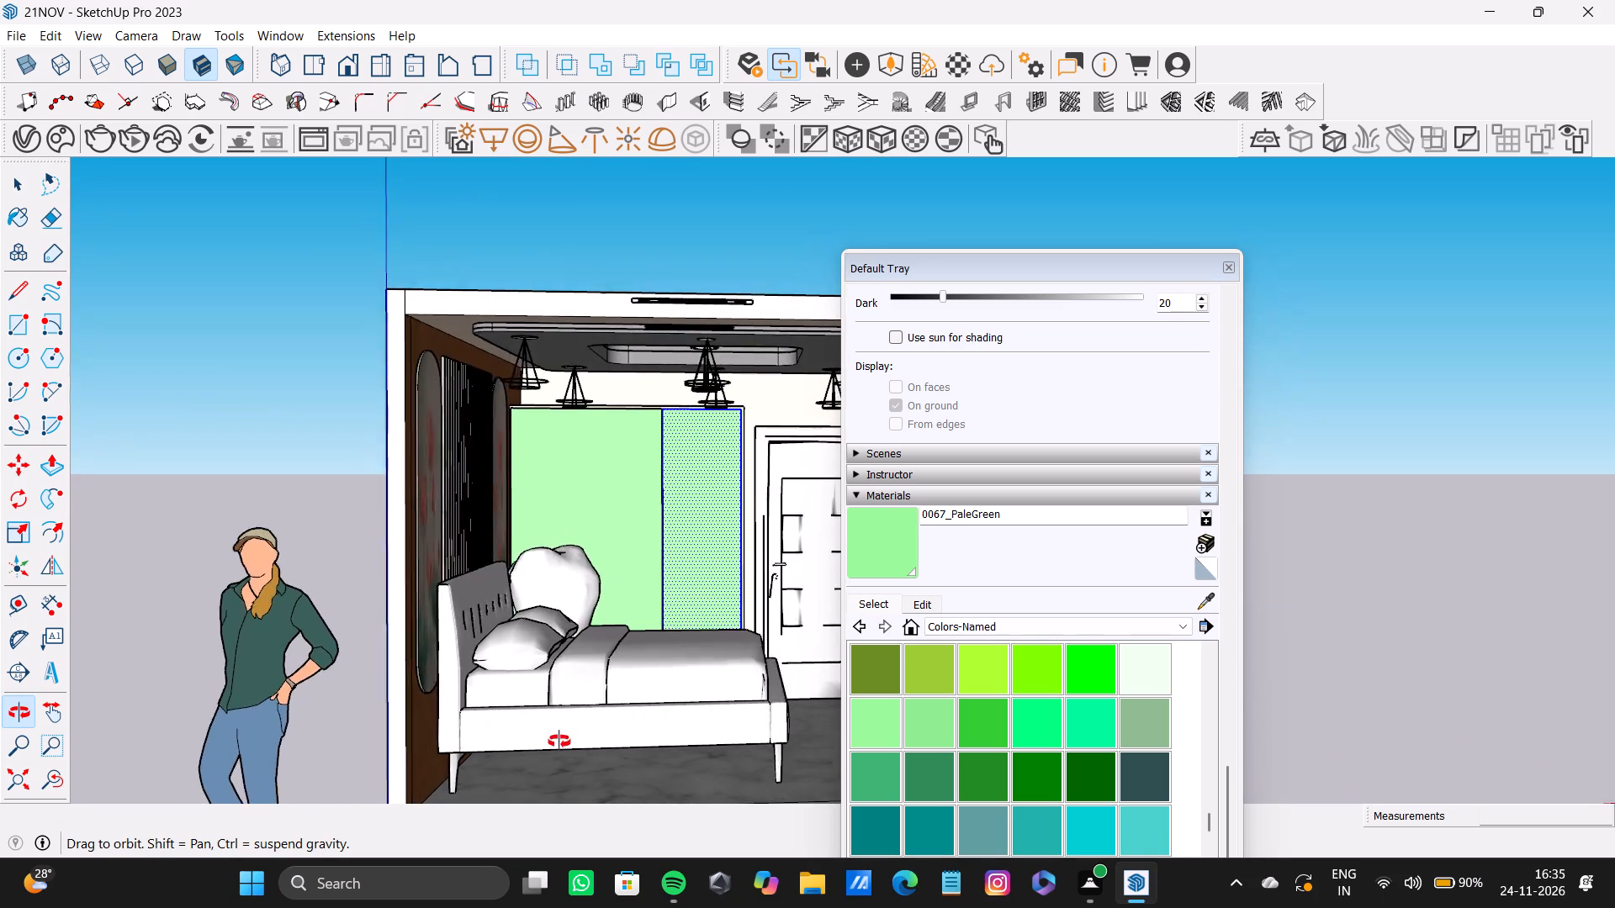
{"action": "middle_click_drag", "start_coordinate": [559, 742], "coordinate": [405, 730]}
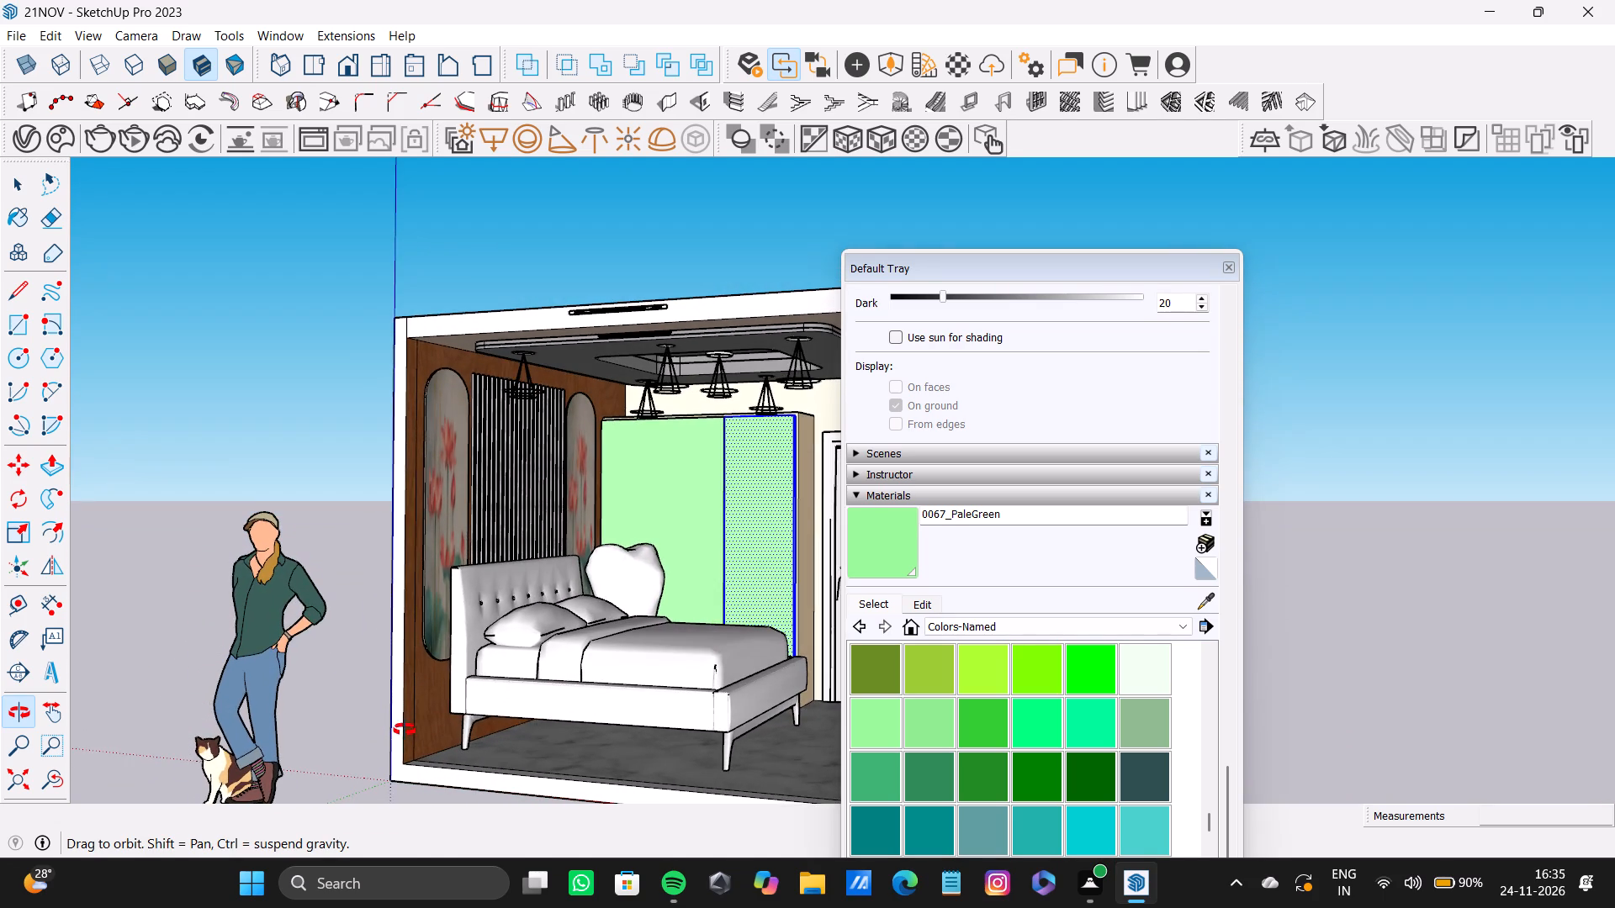
{"action": "middle_click_drag", "start_coordinate": [405, 730], "coordinate": [405, 730]}
{"action": "scroll", "coordinate": [637, 448], "scroll_direction": "up", "scroll_amount": 8}
{"action": "scroll", "coordinate": [745, 427], "scroll_direction": "up", "scroll_amount": 1, "text": "shift"}
{"action": "middle_click_drag", "start_coordinate": [745, 424], "coordinate": [602, 444], "text": "shift"}
{"action": "key", "text": "space"}
{"action": "left_click", "coordinate": [729, 491]}
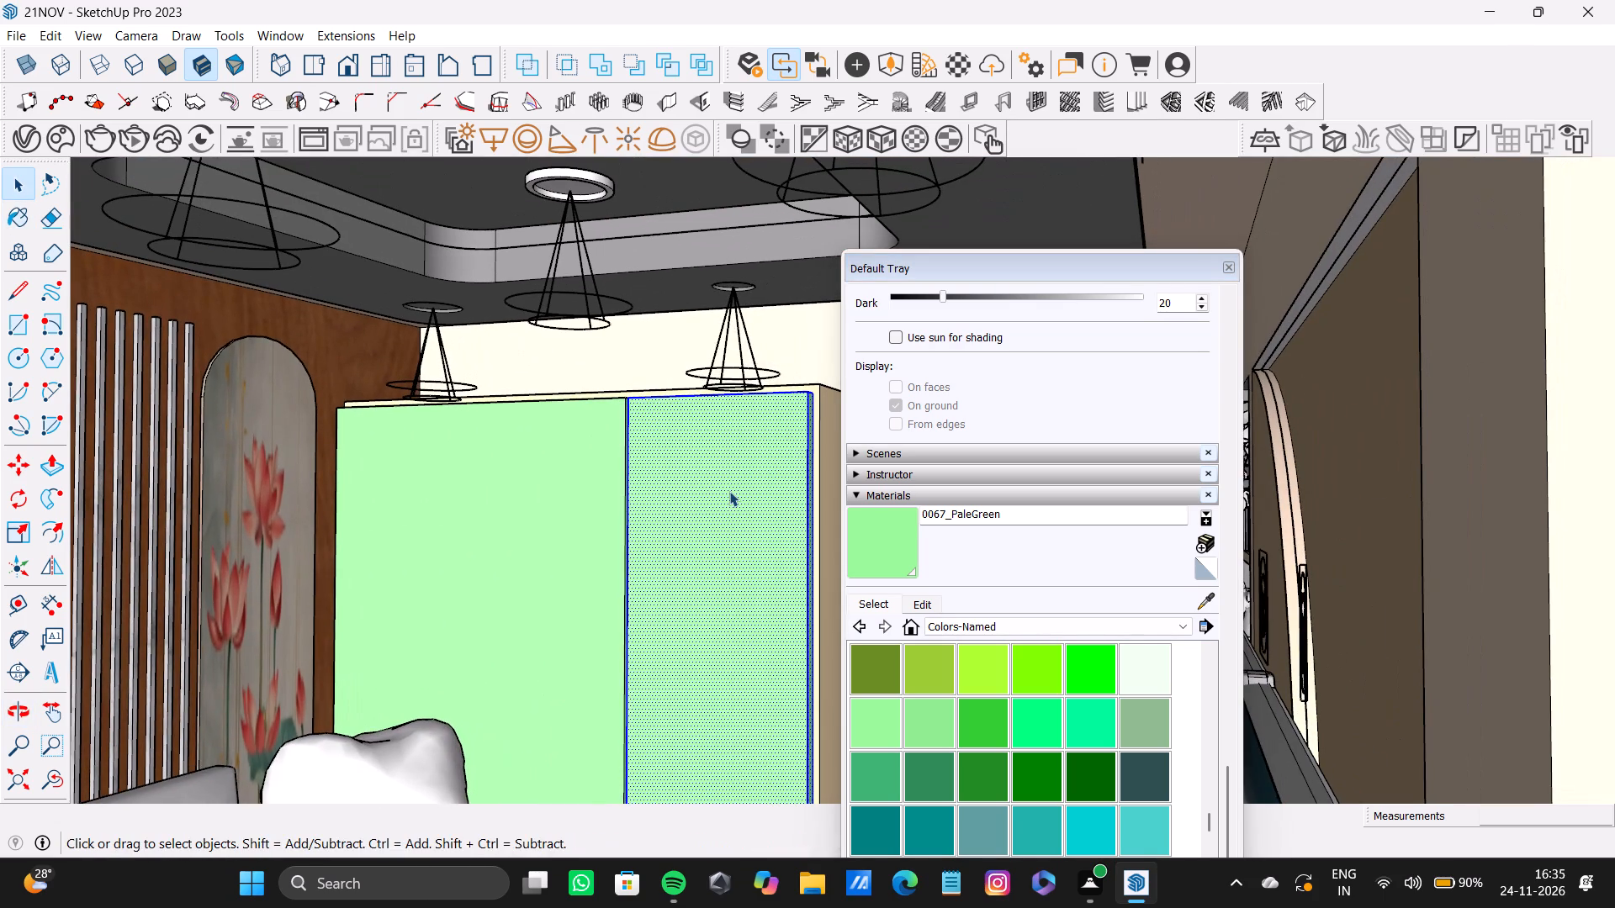
{"action": "key", "text": "f"}
{"action": "left_click_drag", "start_coordinate": [736, 492], "coordinate": [771, 536]}
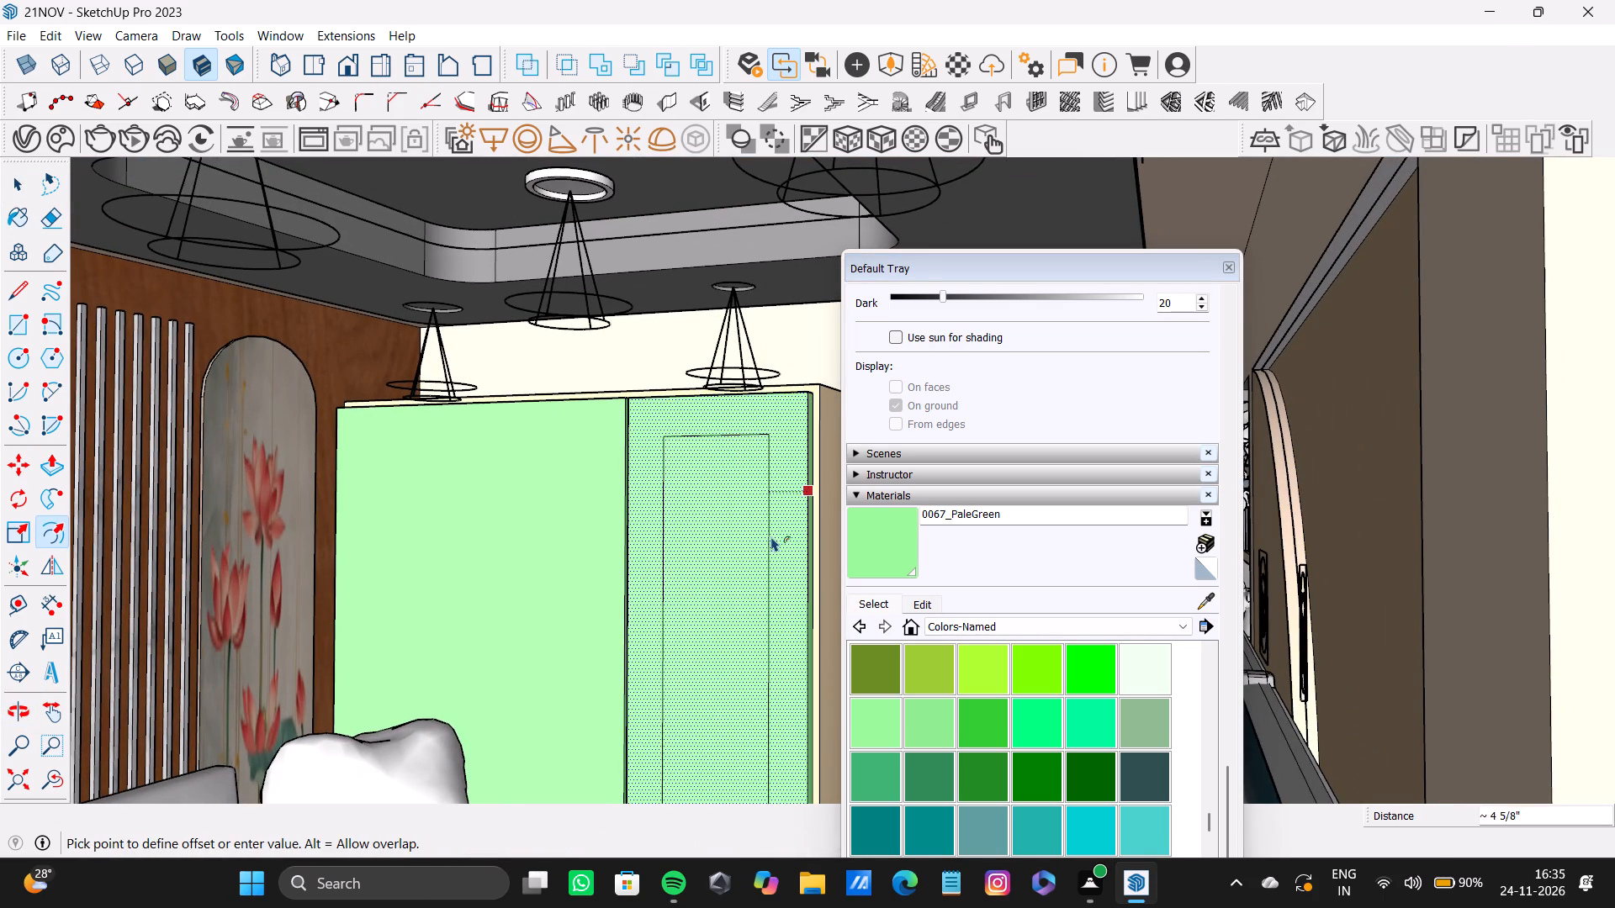
{"action": "left_click_drag", "start_coordinate": [771, 536], "coordinate": [794, 537]}
{"action": "key", "text": "space"}
Push the inner panel of the narrow wardrobe door inward by about 13/16".
{"action": "left_click", "coordinate": [746, 537]}
{"action": "scroll", "coordinate": [712, 566], "scroll_direction": "down", "scroll_amount": 4}
{"action": "middle_click_drag", "start_coordinate": [711, 579], "coordinate": [712, 556]}
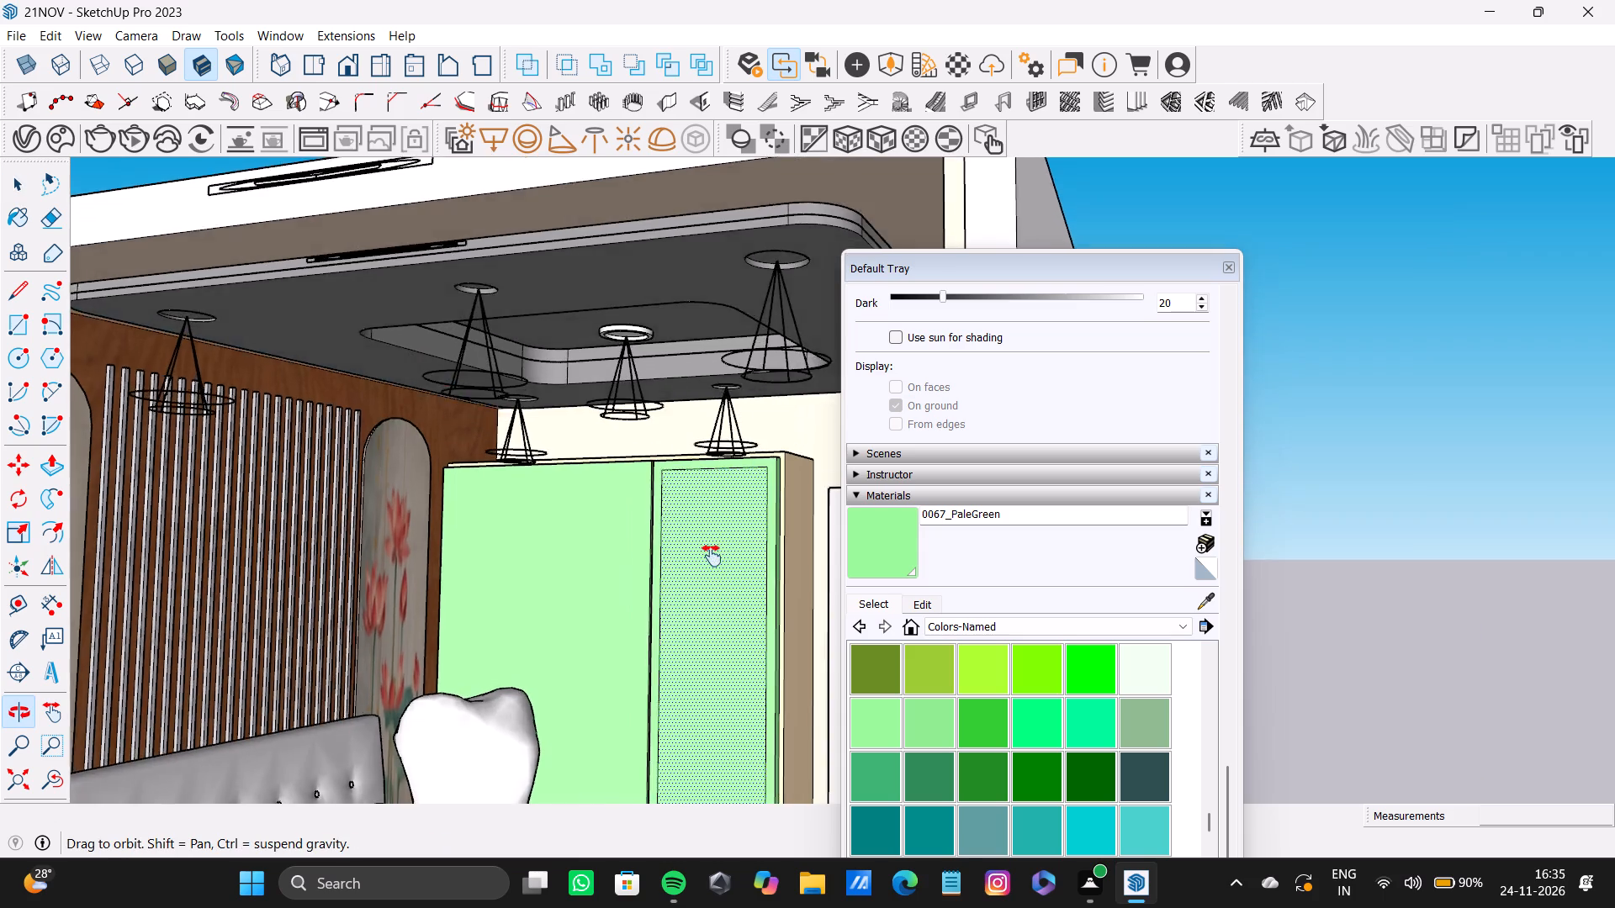
{"action": "middle_click_drag", "start_coordinate": [712, 556], "coordinate": [702, 525]}
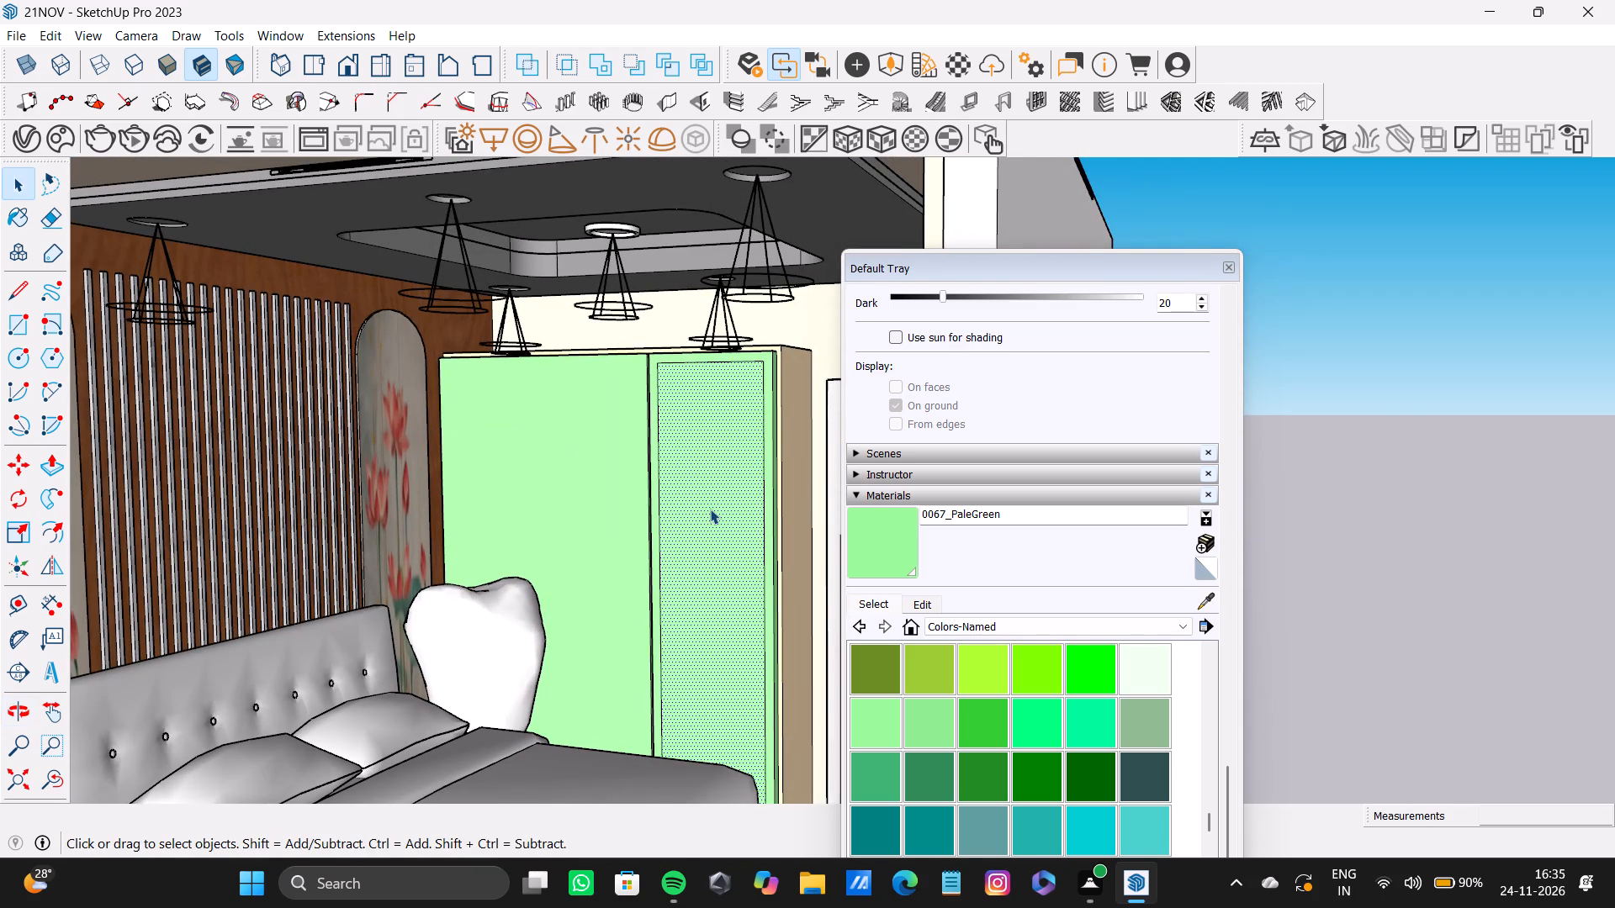
{"action": "key", "text": "p"}
{"action": "left_click", "coordinate": [712, 509]}
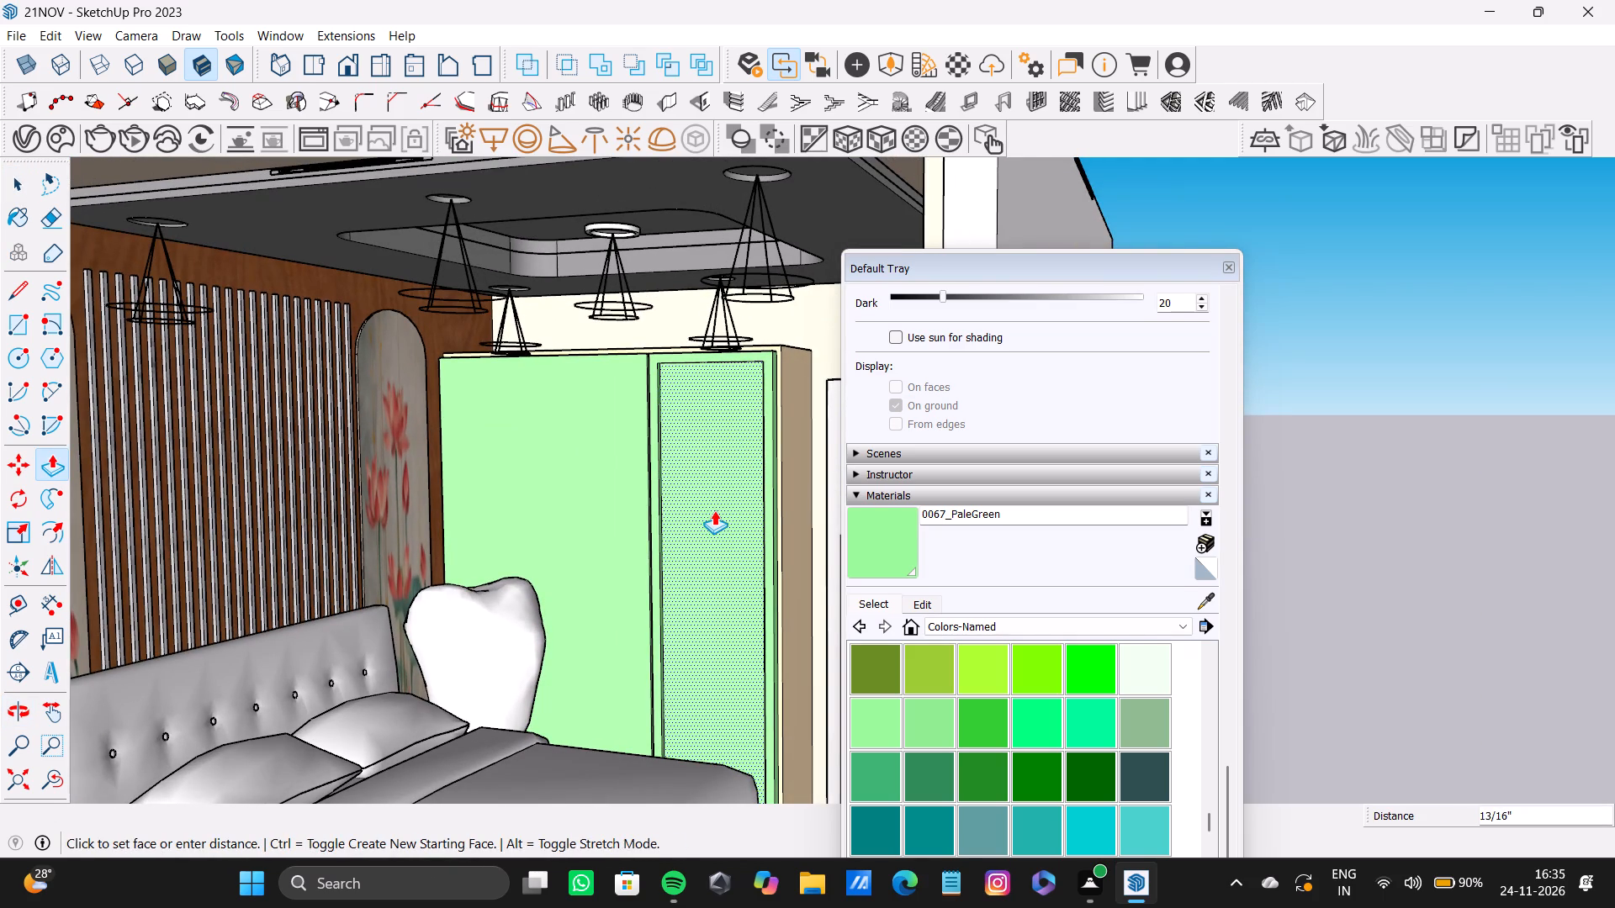
{"action": "key", "text": "space"}
Paint the narrow wardrobe door's recessed inner panel with Mirror 02 from Glass and Mirrors, after trying Mirror 01.
{"action": "scroll", "coordinate": [656, 382], "scroll_direction": "up", "scroll_amount": 2}
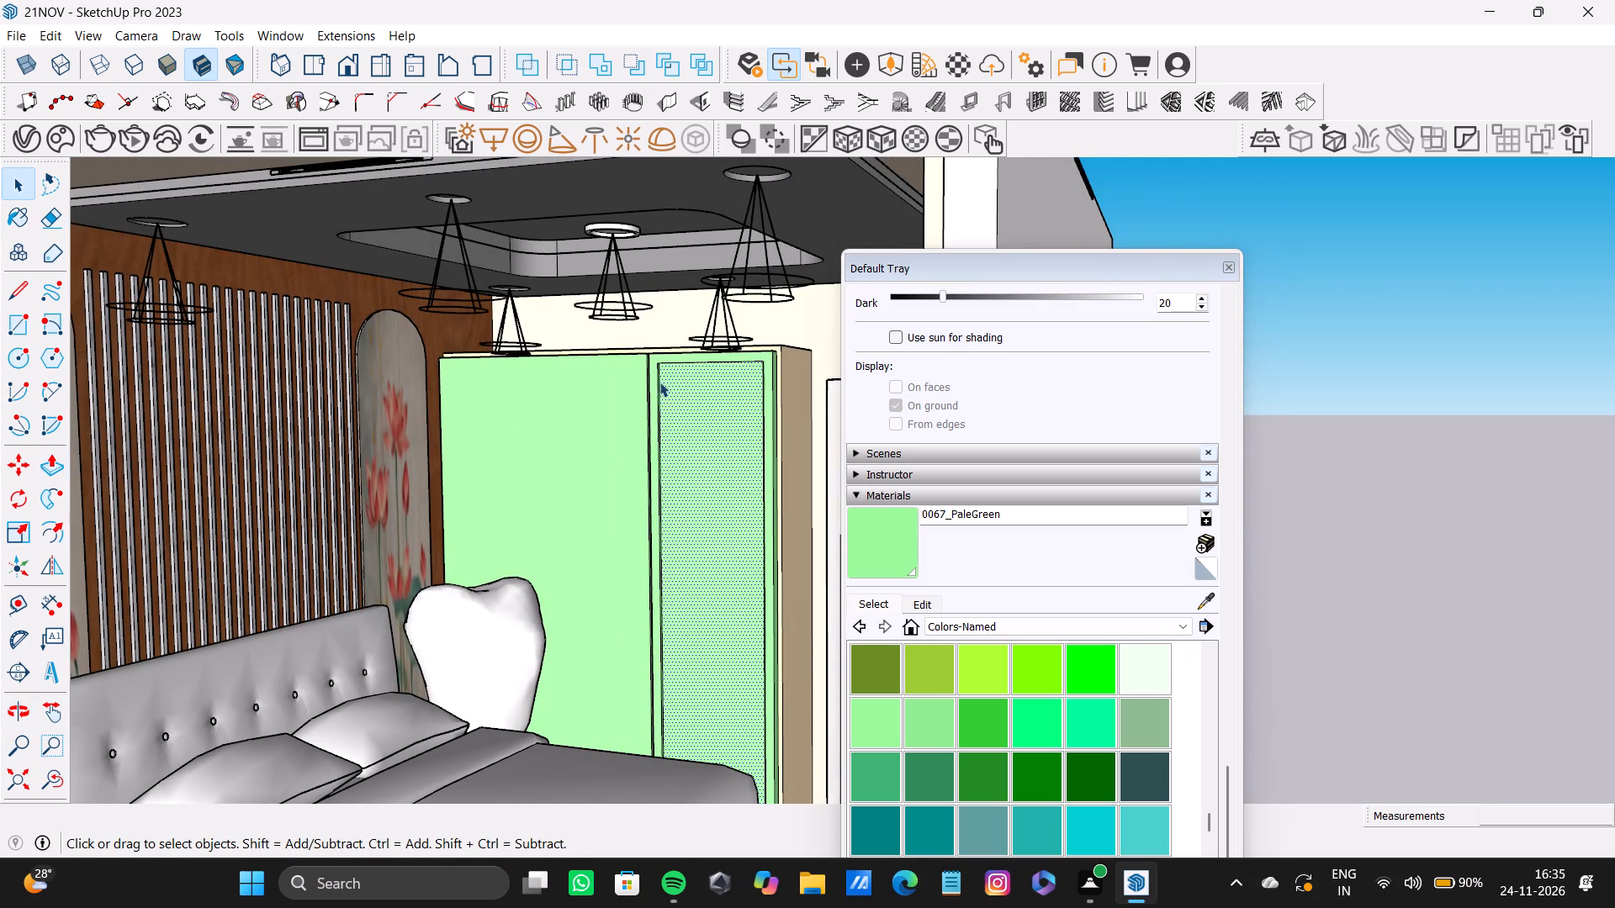
{"action": "scroll", "coordinate": [659, 382], "scroll_direction": "up", "scroll_amount": 7}
{"action": "double_click", "coordinate": [685, 368]}
{"action": "double_click", "coordinate": [691, 406], "text": "shift"}
{"action": "middle_click_drag", "start_coordinate": [675, 400], "coordinate": [558, 446], "text": "shift"}
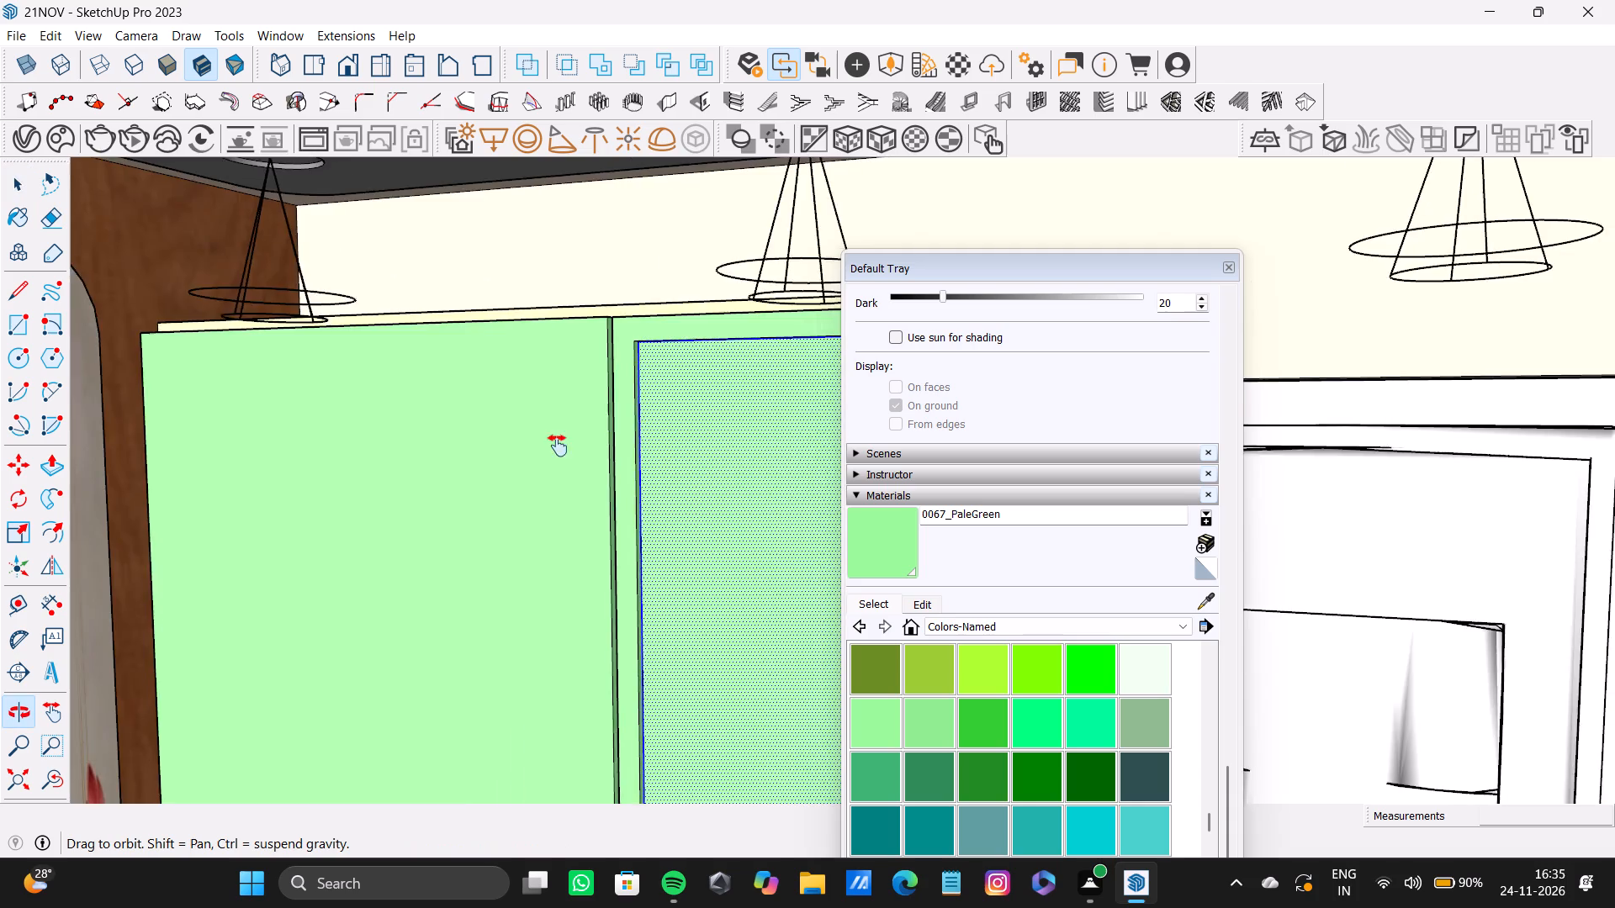
{"action": "middle_click_drag", "start_coordinate": [558, 446], "coordinate": [620, 277], "text": "shift"}
{"action": "scroll", "coordinate": [562, 463], "scroll_direction": "down", "scroll_amount": 4, "text": "shift"}
{"action": "middle_click_drag", "start_coordinate": [566, 485], "coordinate": [489, 152], "text": "shift"}
{"action": "middle_click_drag", "start_coordinate": [560, 314], "coordinate": [420, 340]}
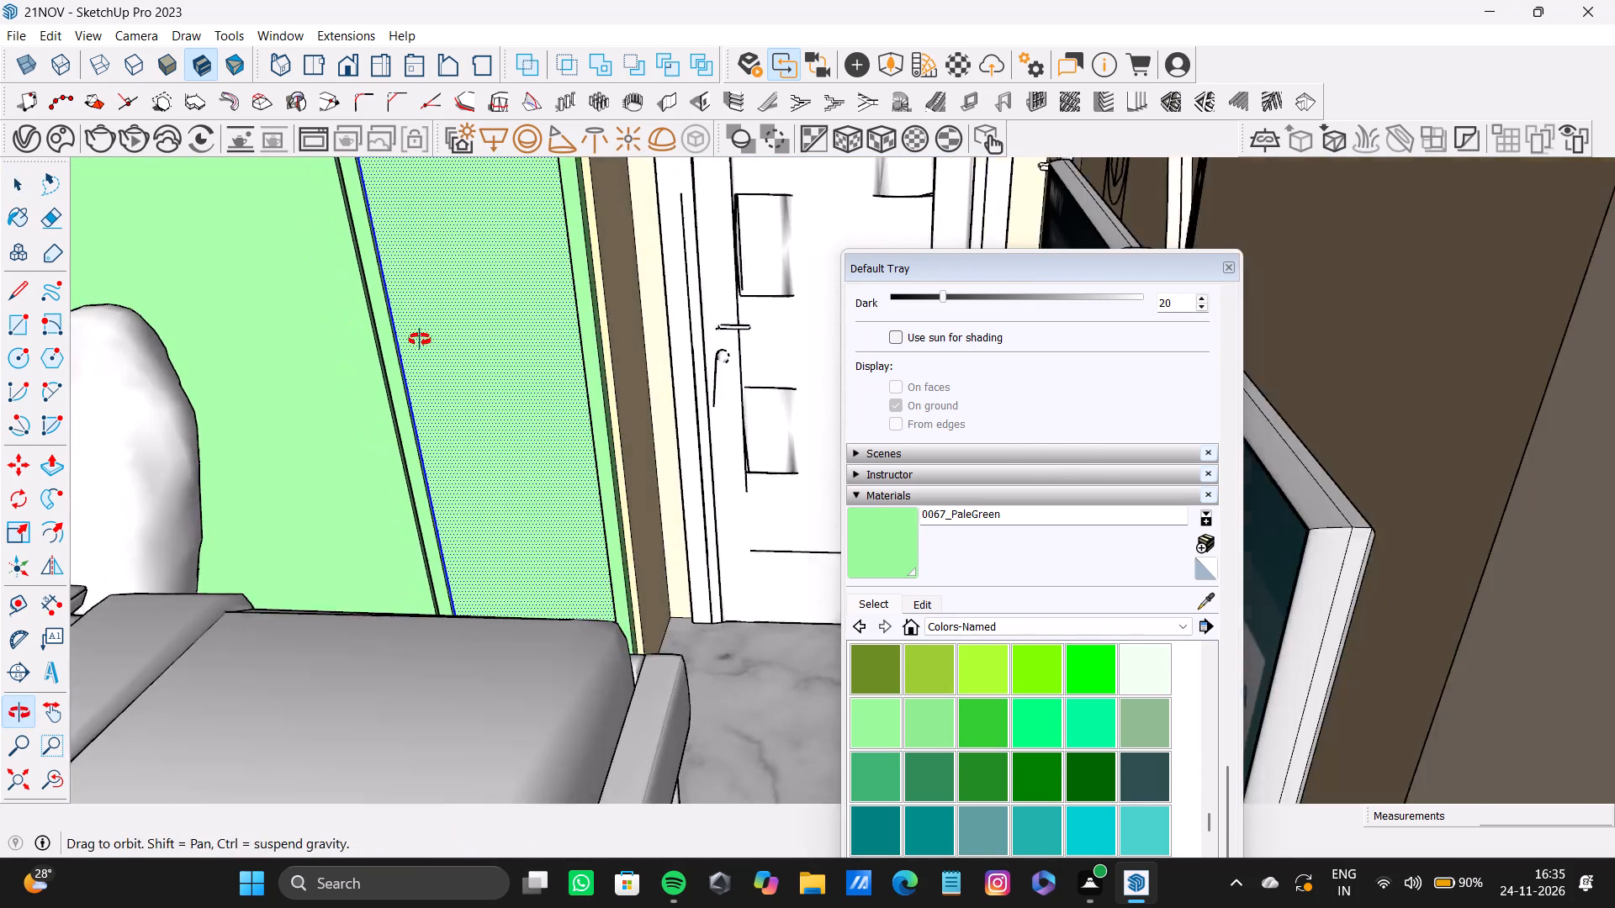
{"action": "middle_click_drag", "start_coordinate": [420, 340], "coordinate": [419, 353]}
{"action": "scroll", "coordinate": [543, 502], "scroll_direction": "up", "scroll_amount": 3, "text": "shift"}
{"action": "scroll", "coordinate": [530, 519], "scroll_direction": "down", "scroll_amount": 1, "text": "shift"}
{"action": "middle_click_drag", "start_coordinate": [530, 519], "coordinate": [465, 400], "text": "shift"}
{"action": "scroll", "coordinate": [688, 436], "scroll_direction": "up", "scroll_amount": 2}
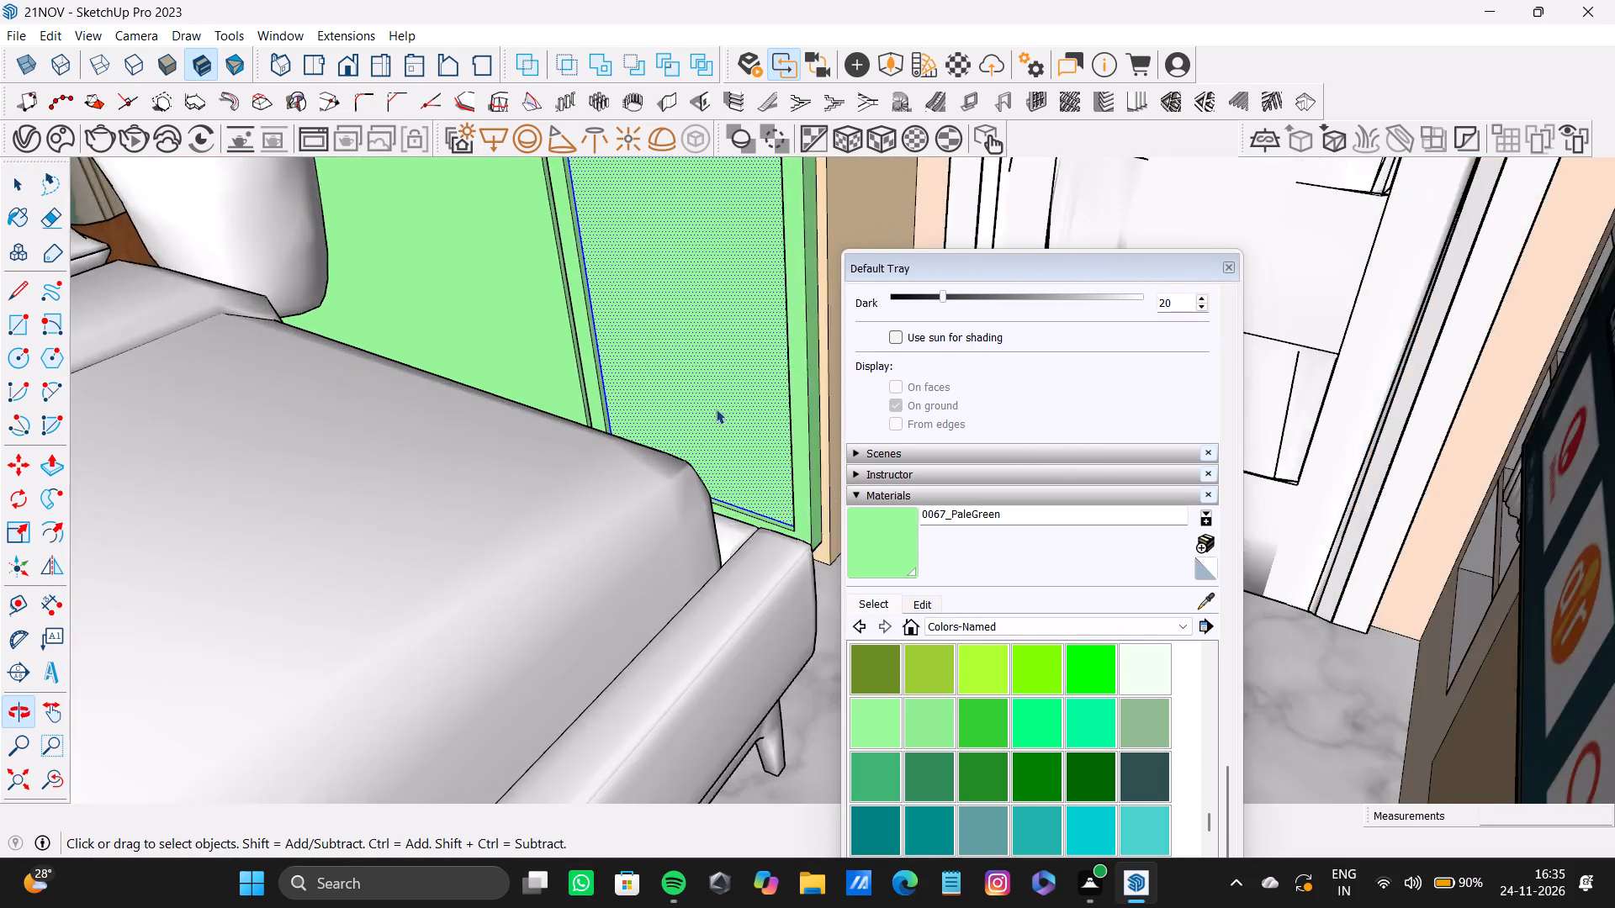
{"action": "scroll", "coordinate": [716, 409], "scroll_direction": "up", "scroll_amount": 4}
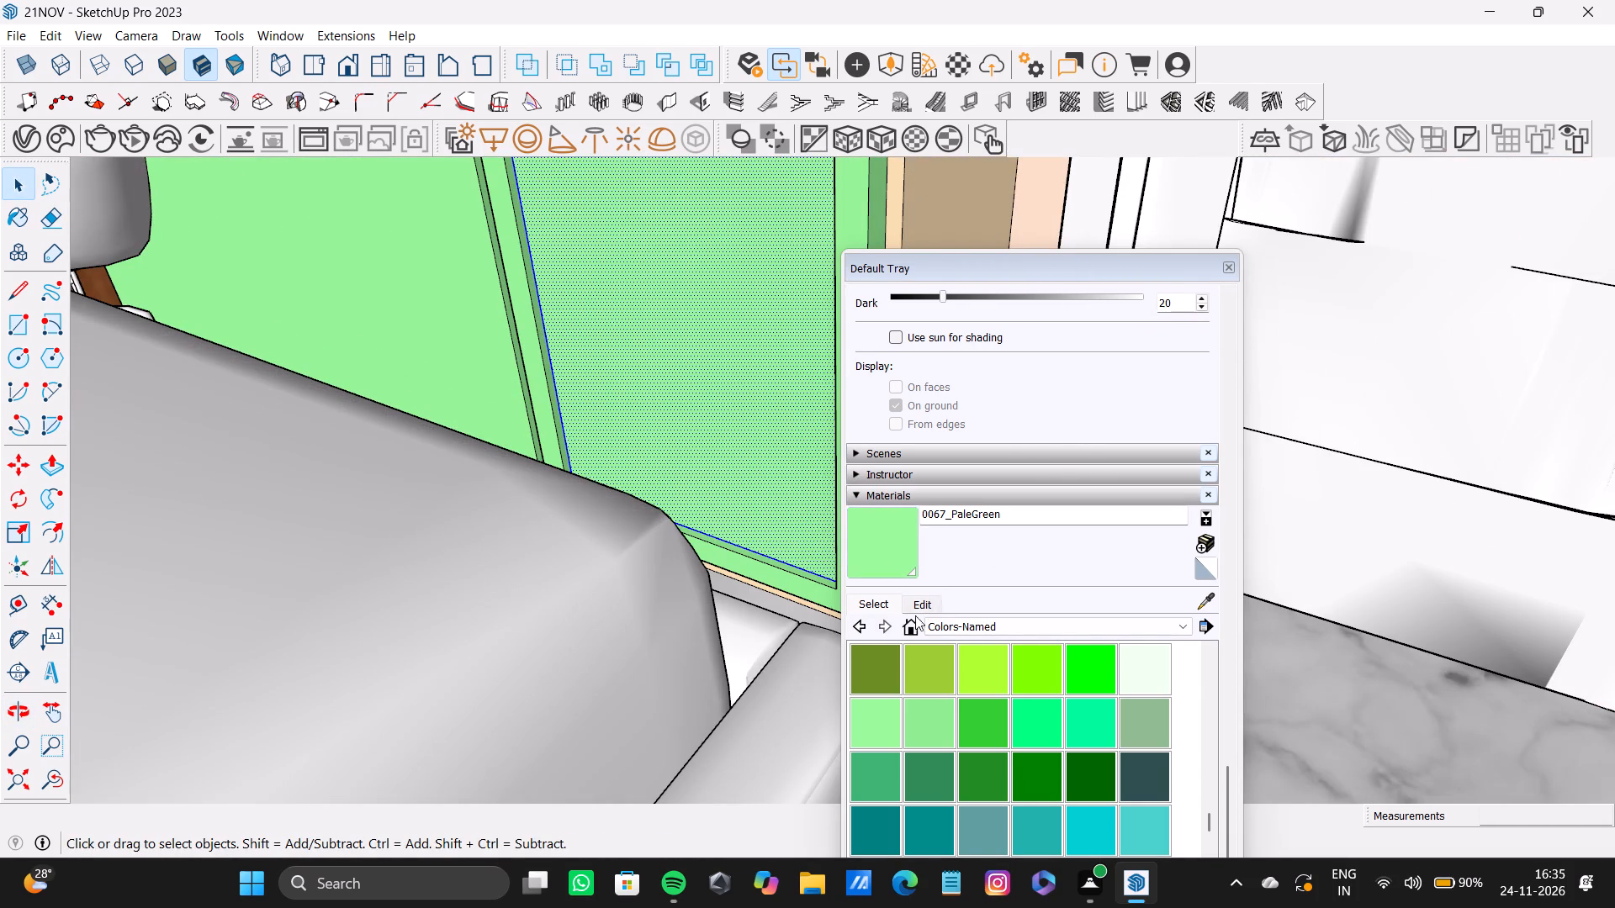
{"action": "scroll", "coordinate": [549, 518], "scroll_direction": "up", "scroll_amount": 1}
{"action": "middle_click_drag", "start_coordinate": [549, 518], "coordinate": [490, 475]}
{"action": "left_click", "coordinate": [943, 629]}
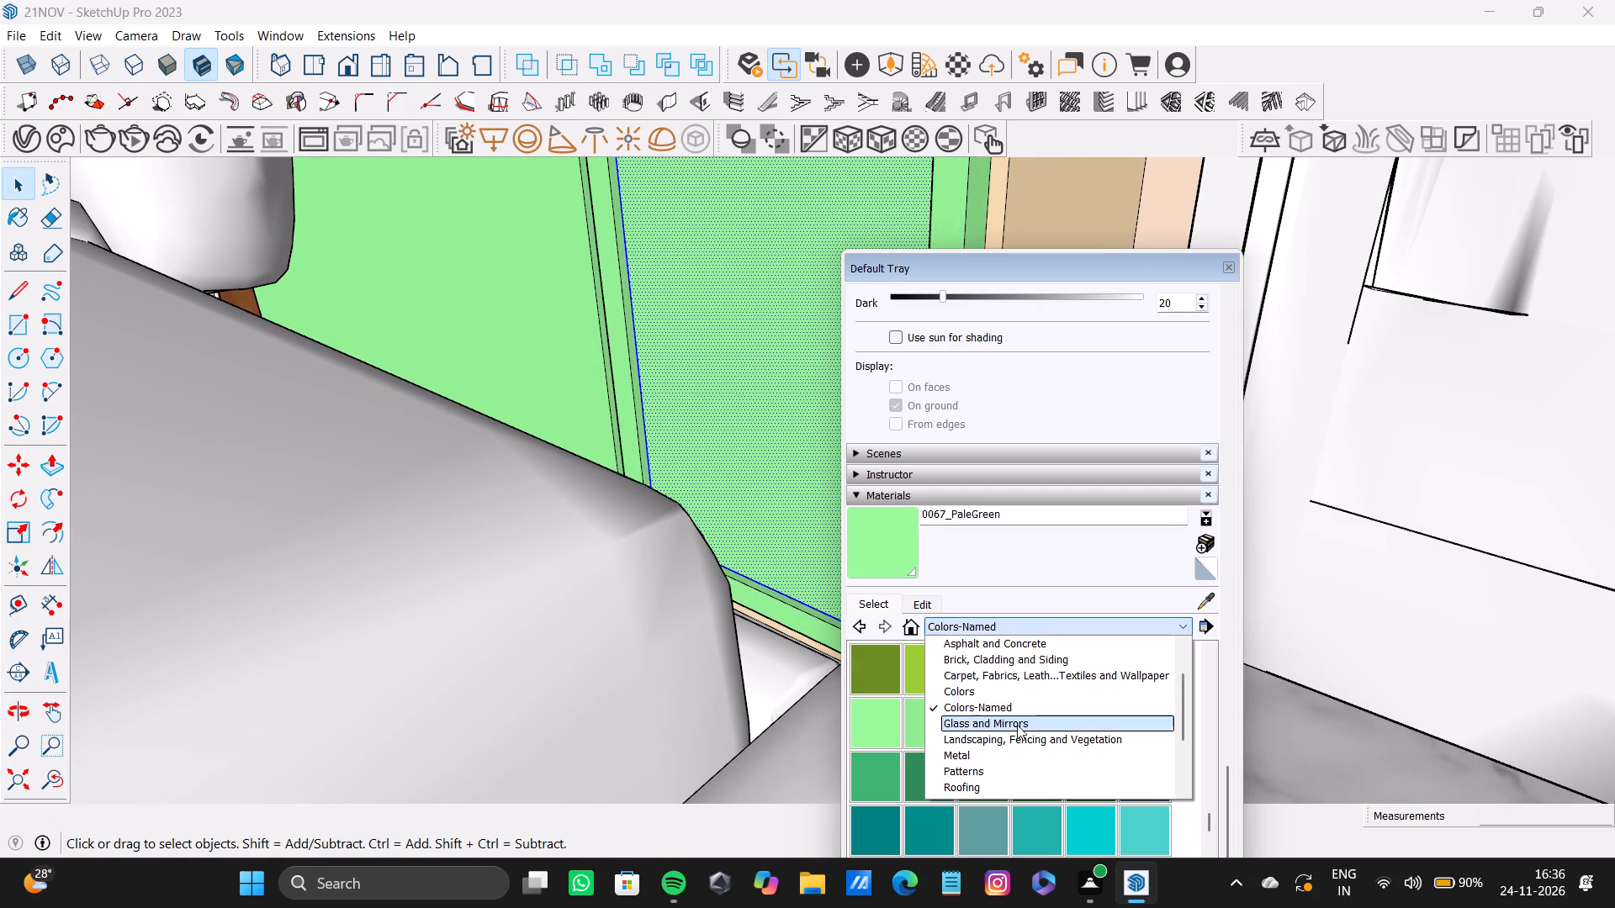
{"action": "scroll", "coordinate": [1014, 727], "scroll_direction": "down", "scroll_amount": 3}
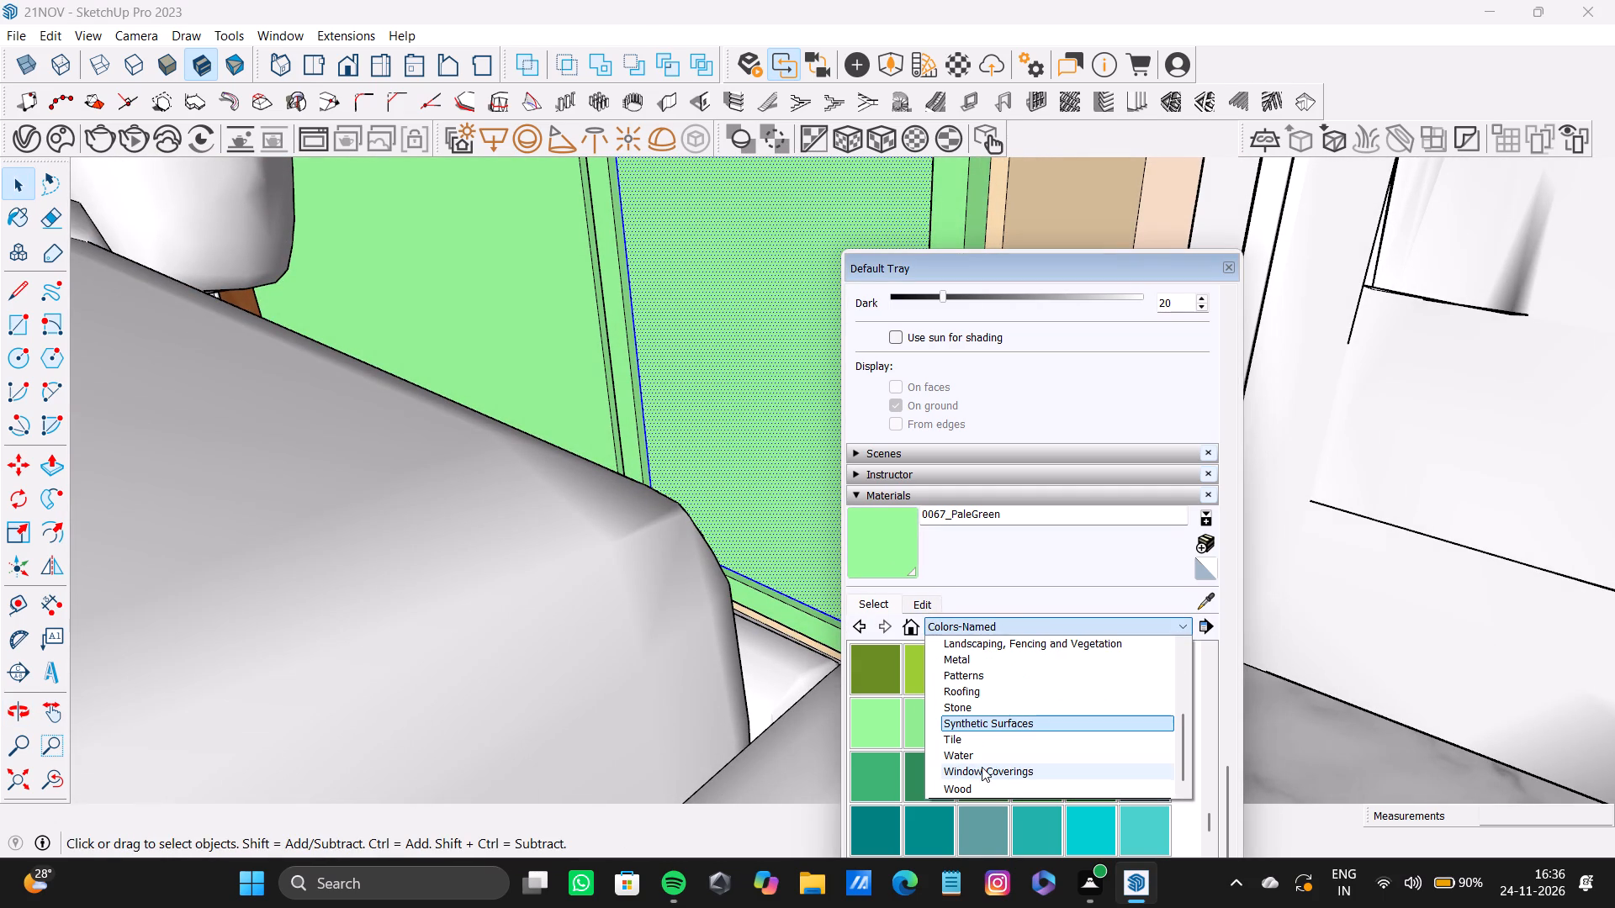
{"action": "scroll", "coordinate": [982, 767], "scroll_direction": "down", "scroll_amount": 2}
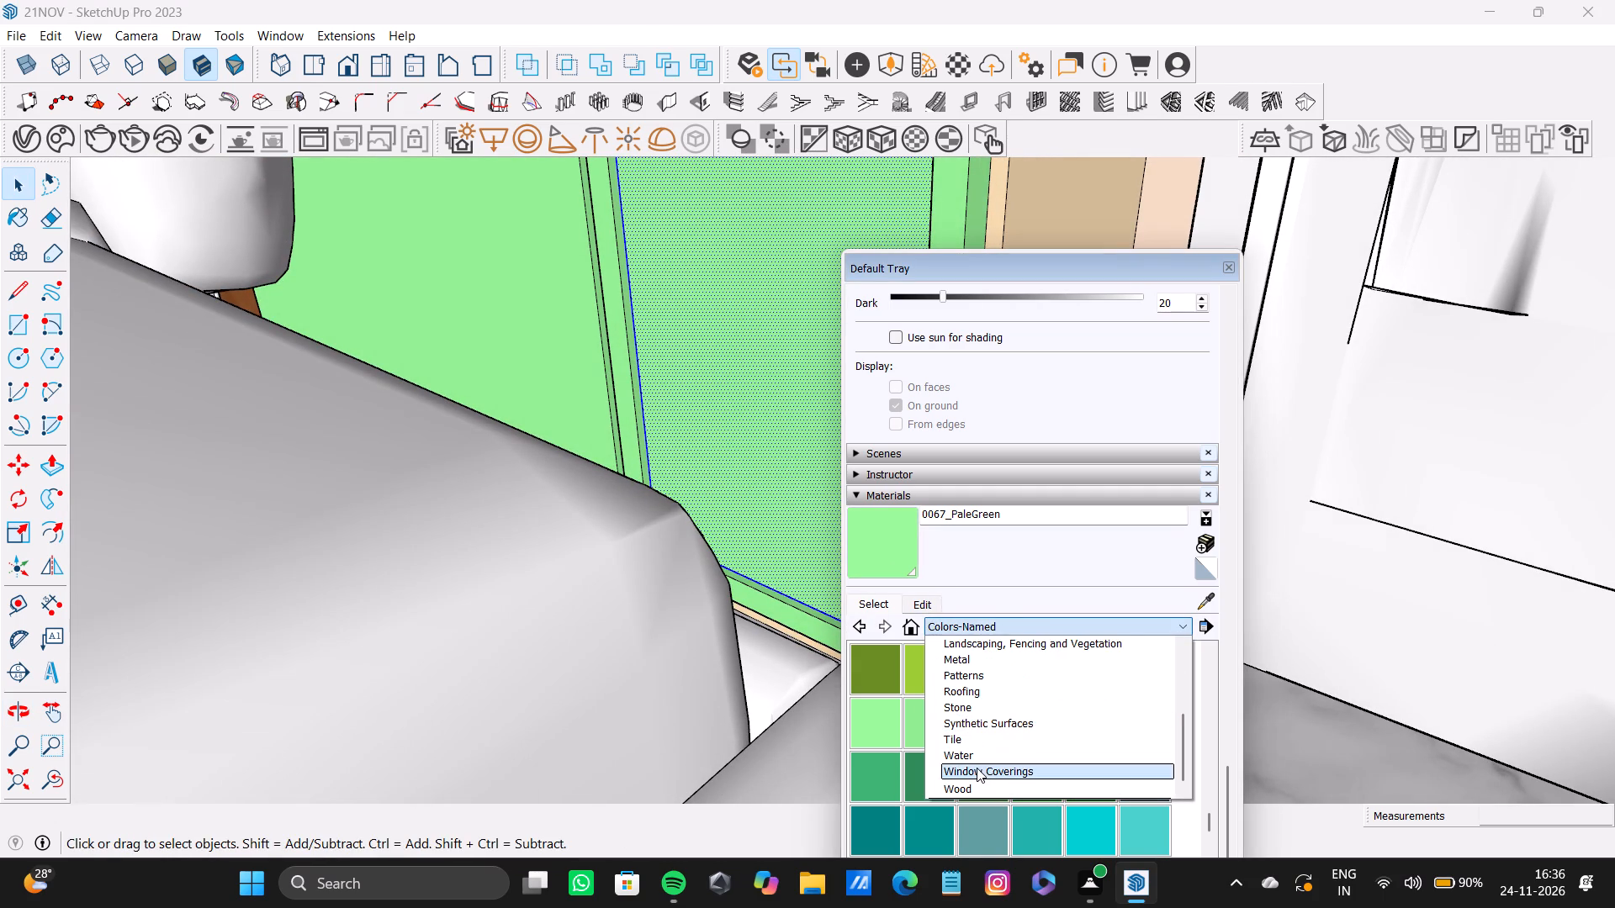
{"action": "scroll", "coordinate": [977, 768], "scroll_direction": "up", "scroll_amount": 3}
{"action": "scroll", "coordinate": [971, 750], "scroll_direction": "down", "scroll_amount": 3}
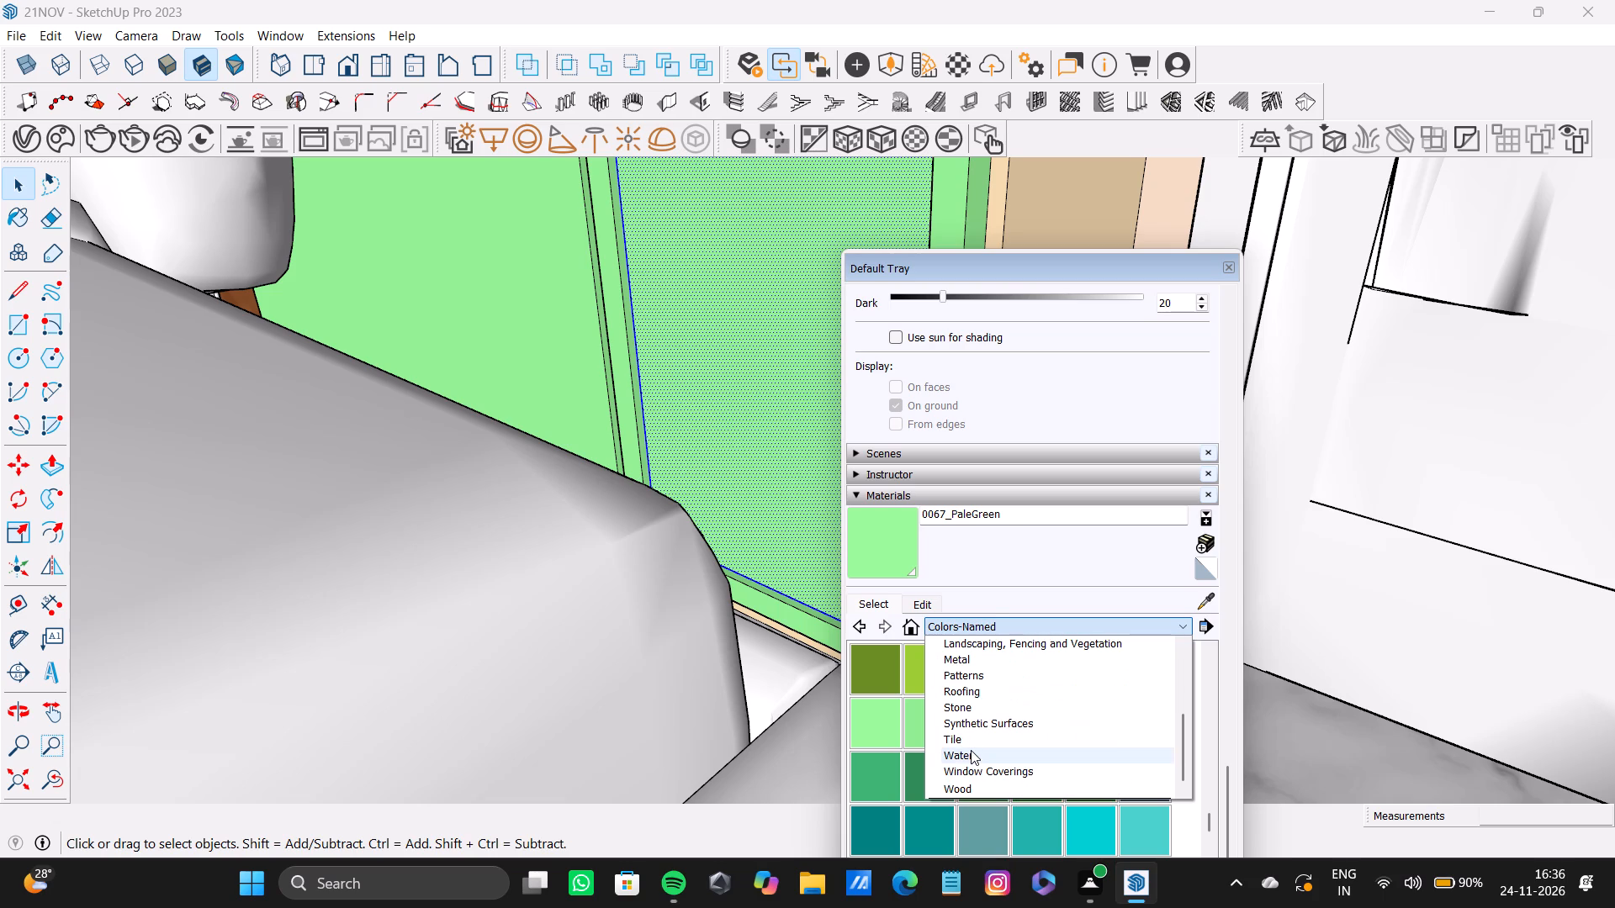
{"action": "scroll", "coordinate": [971, 749], "scroll_direction": "down", "scroll_amount": 3}
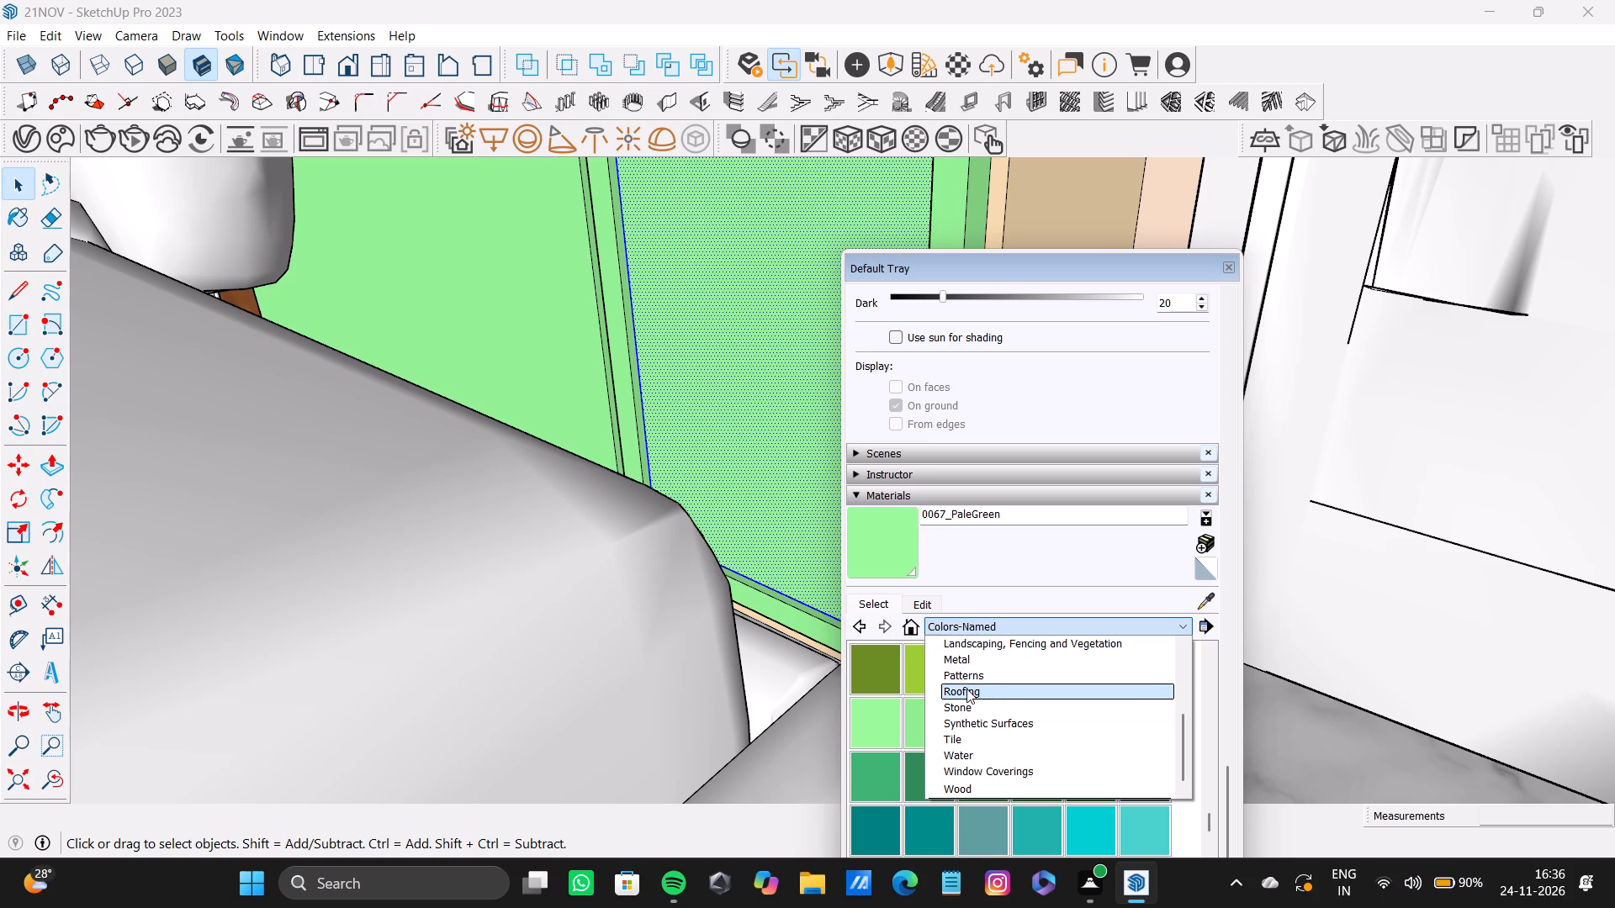
{"action": "scroll", "coordinate": [972, 705], "scroll_direction": "up", "scroll_amount": 1}
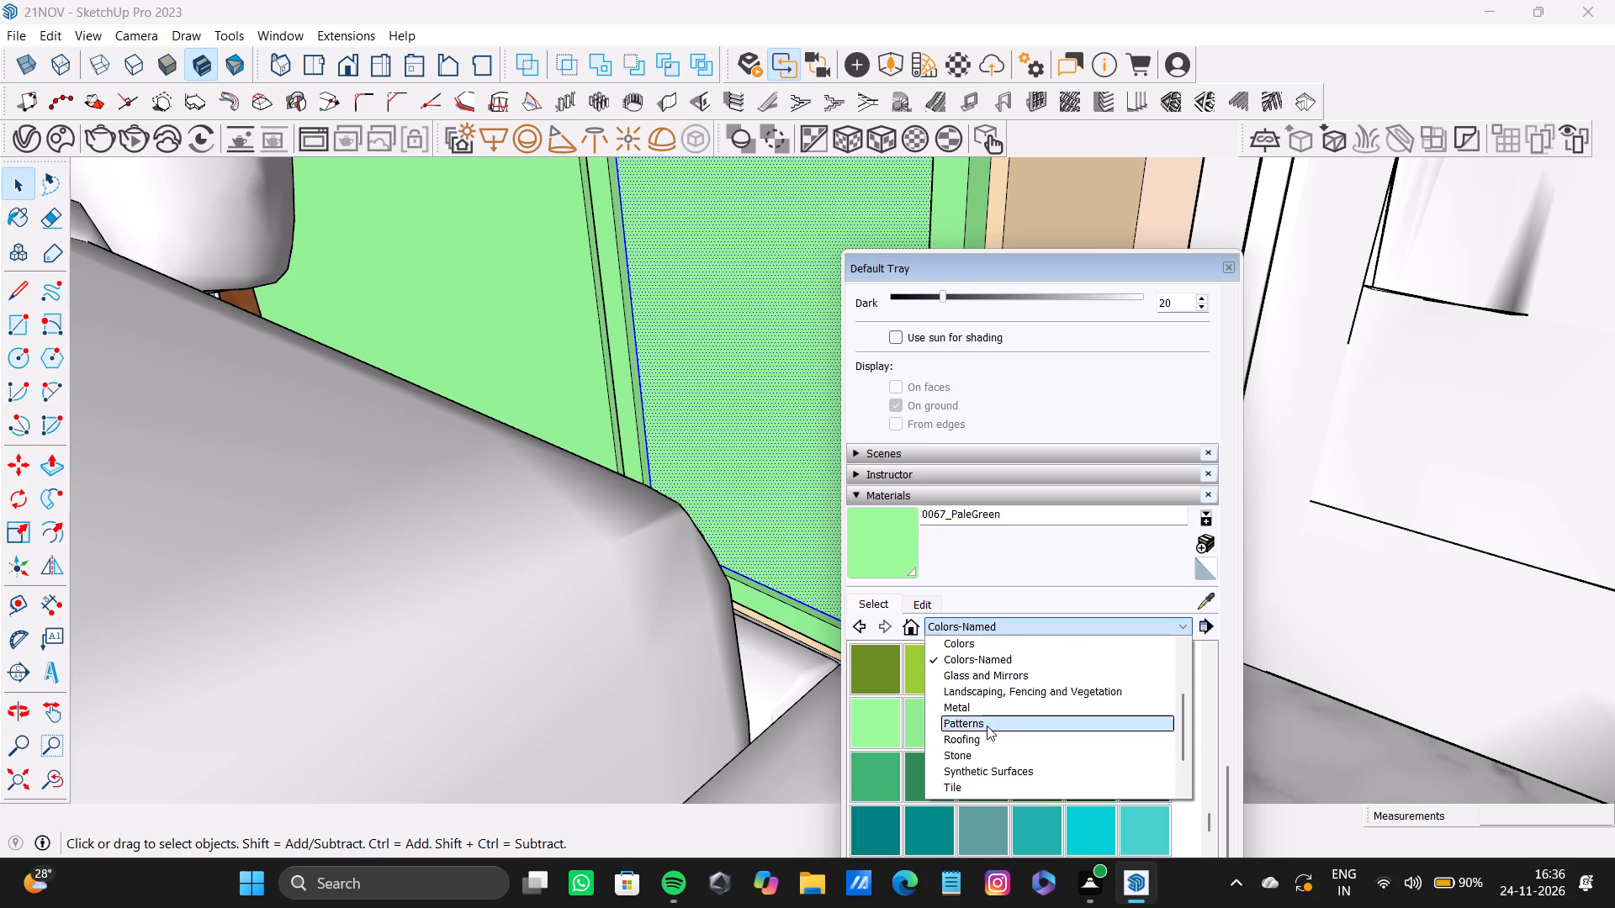
{"action": "scroll", "coordinate": [987, 735], "scroll_direction": "down", "scroll_amount": 2}
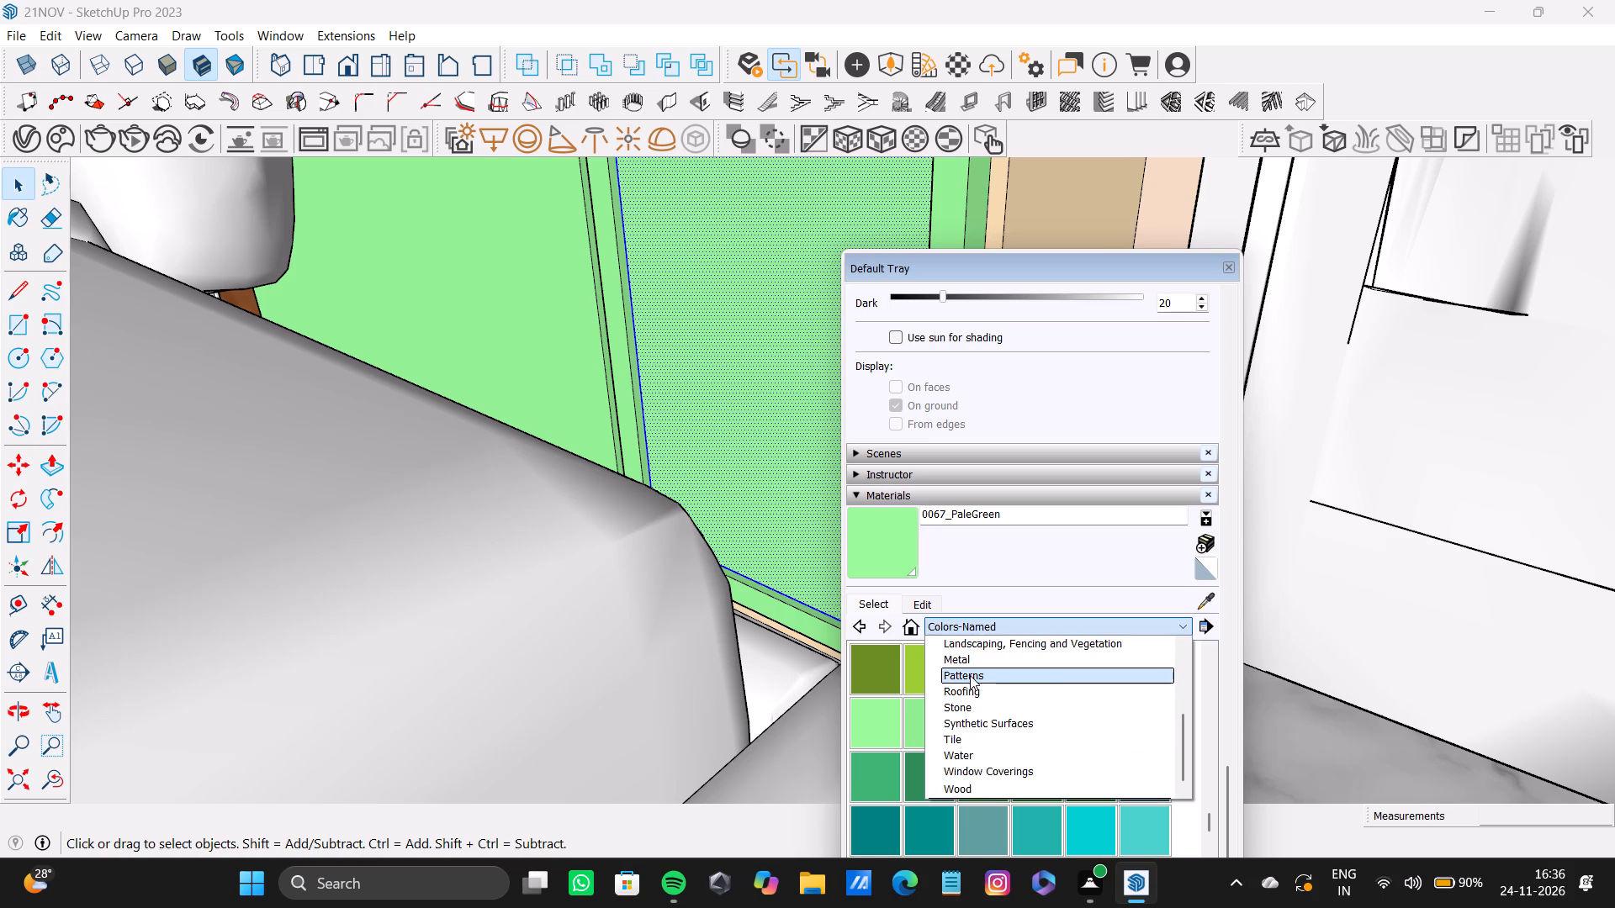
{"action": "scroll", "coordinate": [978, 719], "scroll_direction": "up", "scroll_amount": 3}
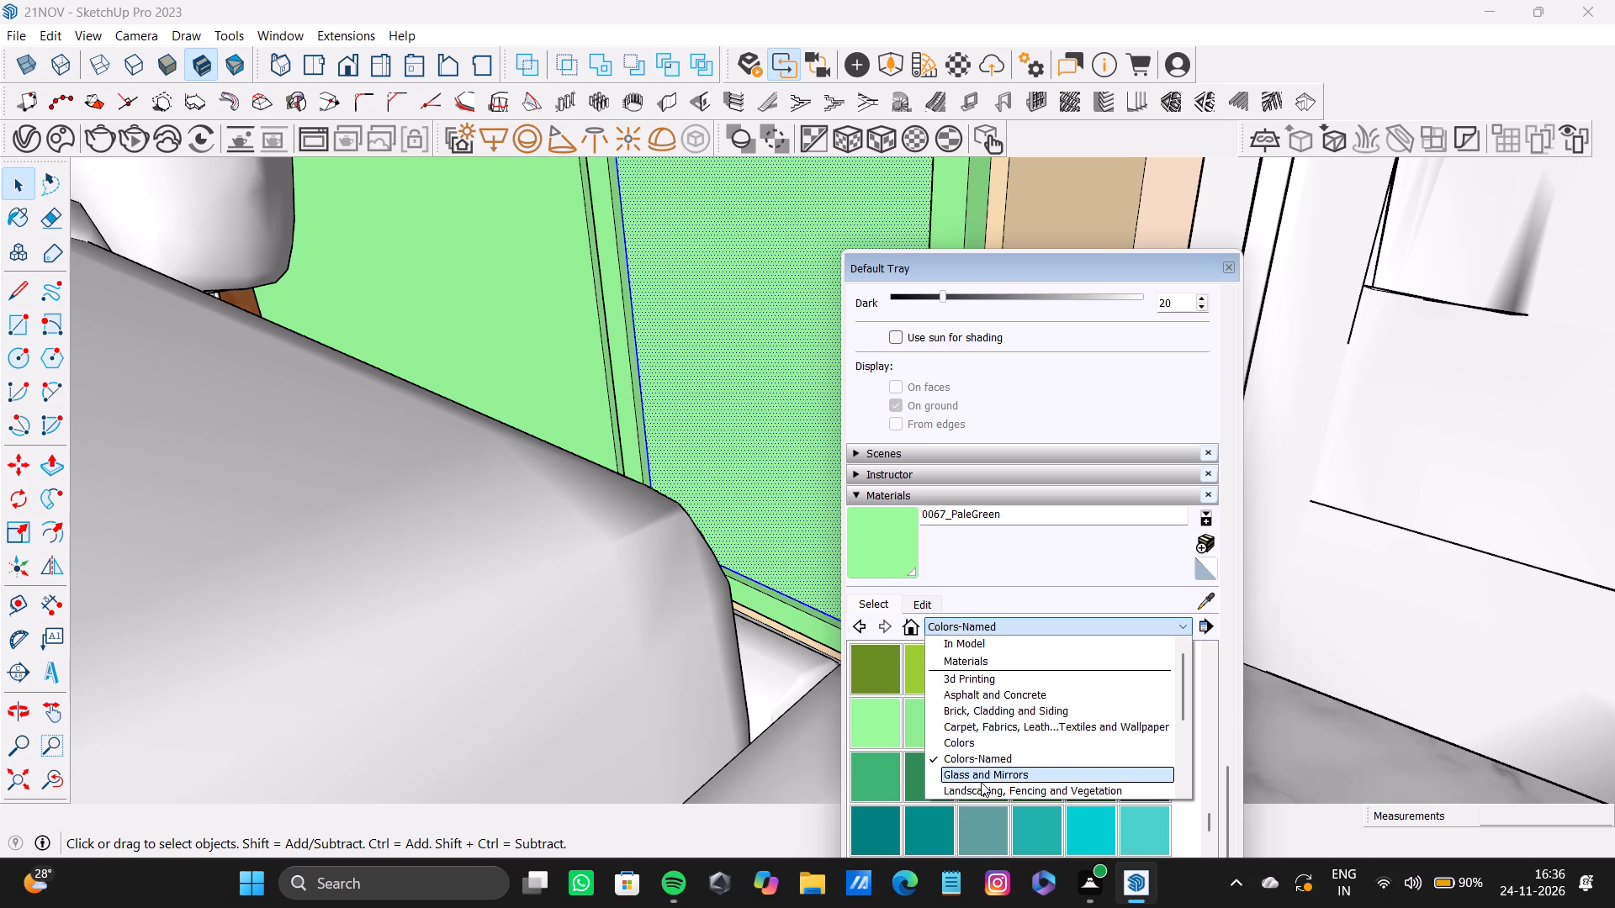
{"action": "left_click", "coordinate": [981, 782]}
{"action": "left_click", "coordinate": [888, 688]}
{"action": "left_click", "coordinate": [766, 444]}
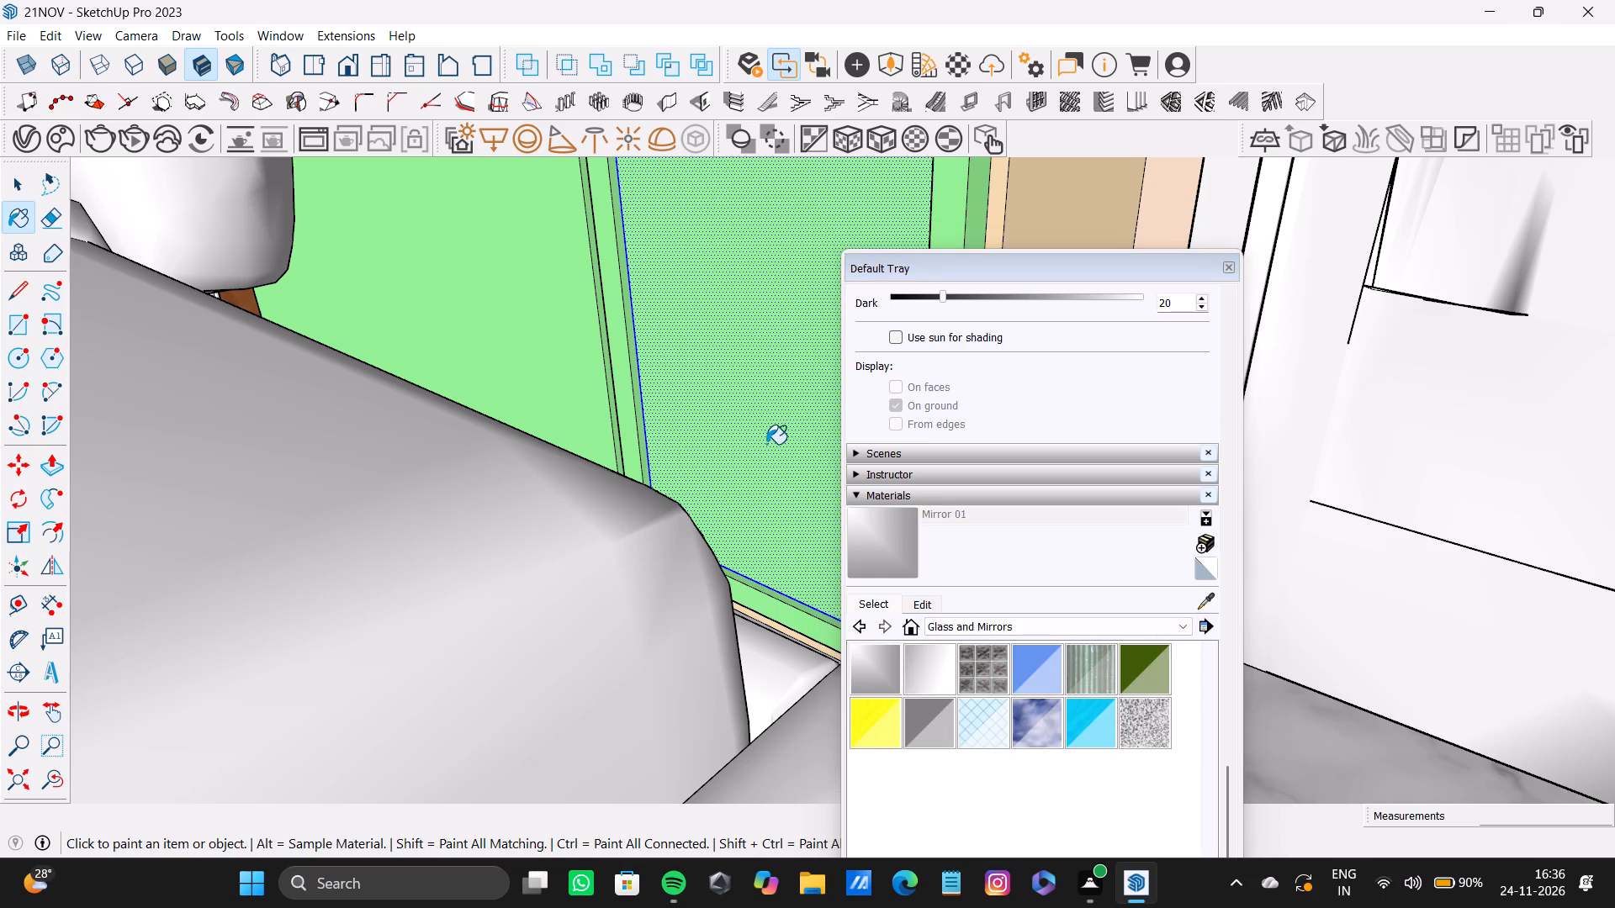
{"action": "left_click", "coordinate": [923, 675]}
{"action": "left_click", "coordinate": [804, 422]}
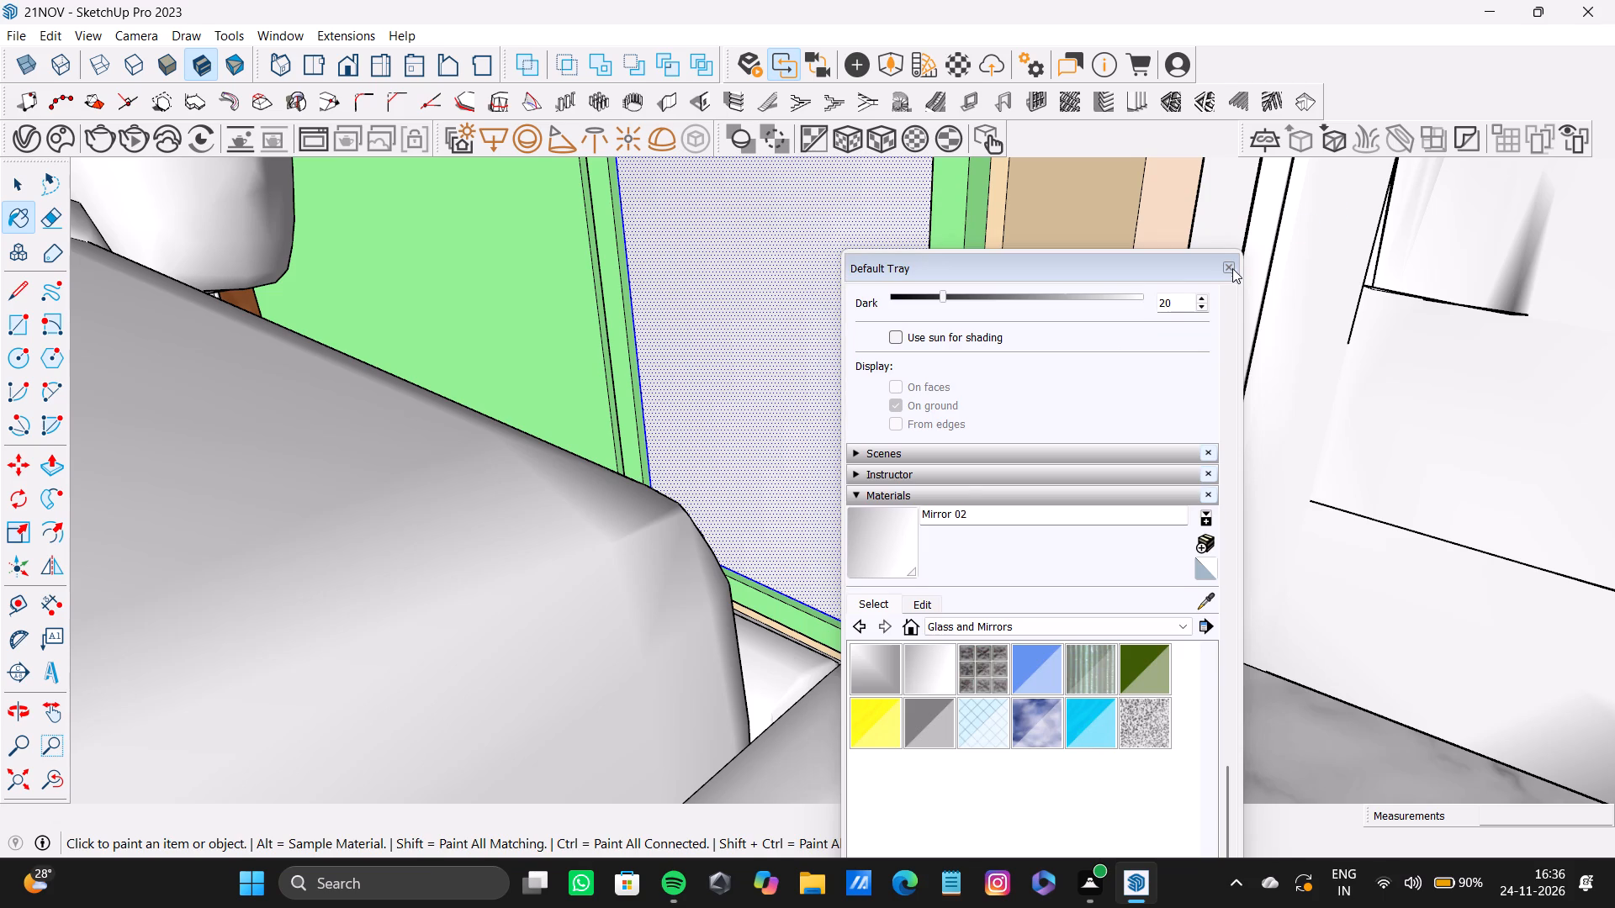
Review the whole bedroom, checking the mirrored wardrobe door together with the bed and the slatted feature wall.
{"action": "left_click", "coordinate": [1232, 264]}
{"action": "left_click", "coordinate": [24, 778]}
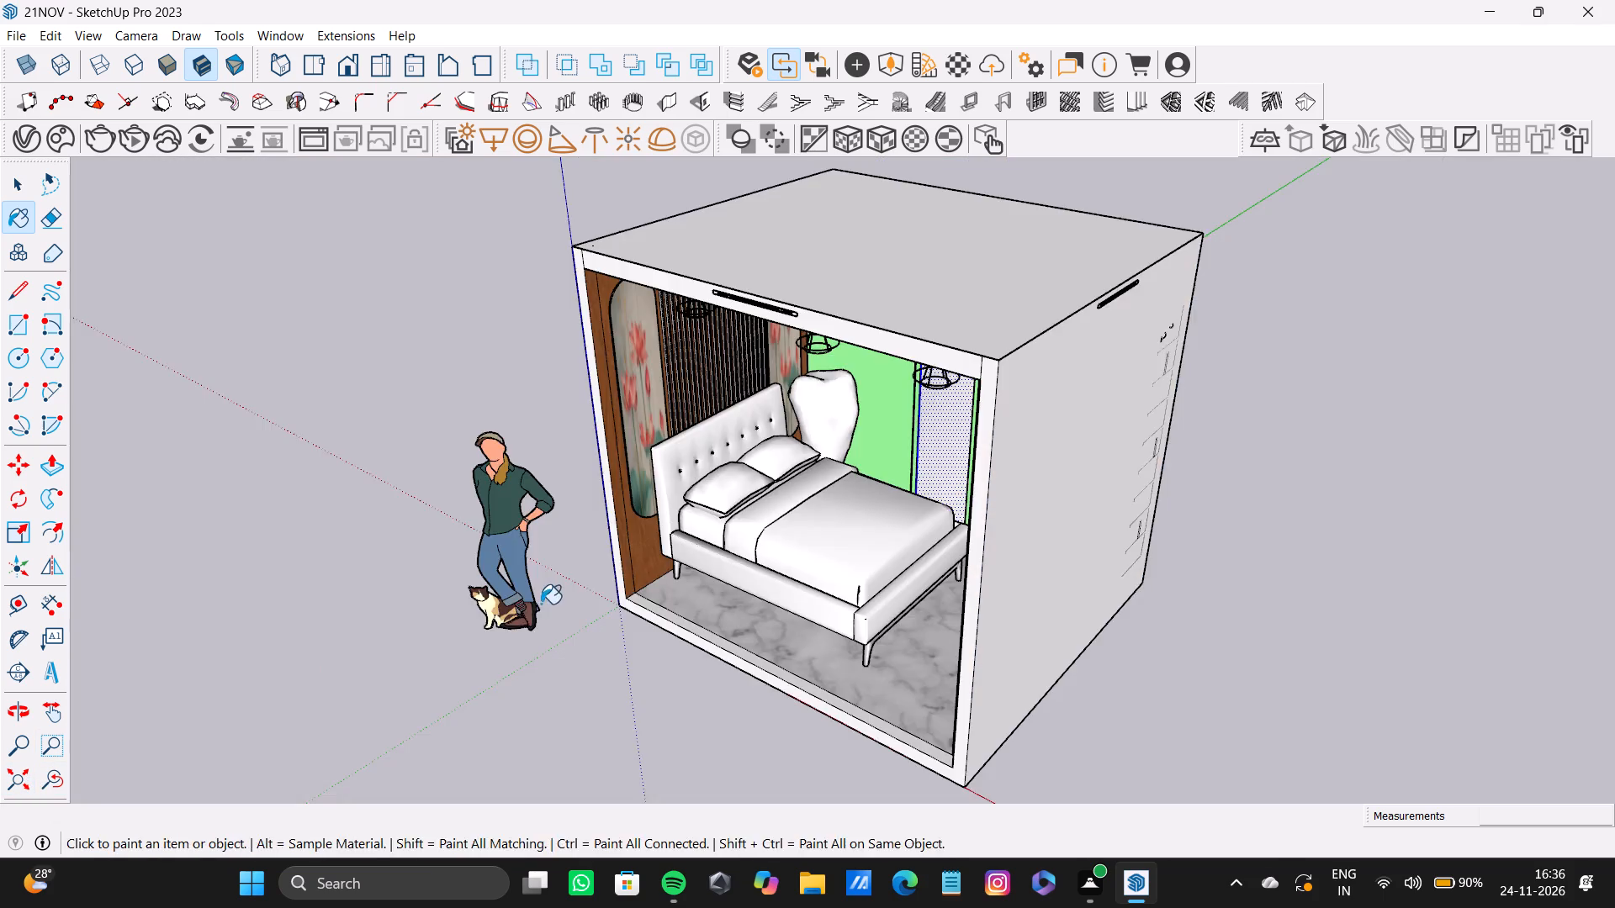
{"action": "middle_click_drag", "start_coordinate": [541, 604], "coordinate": [682, 368]}
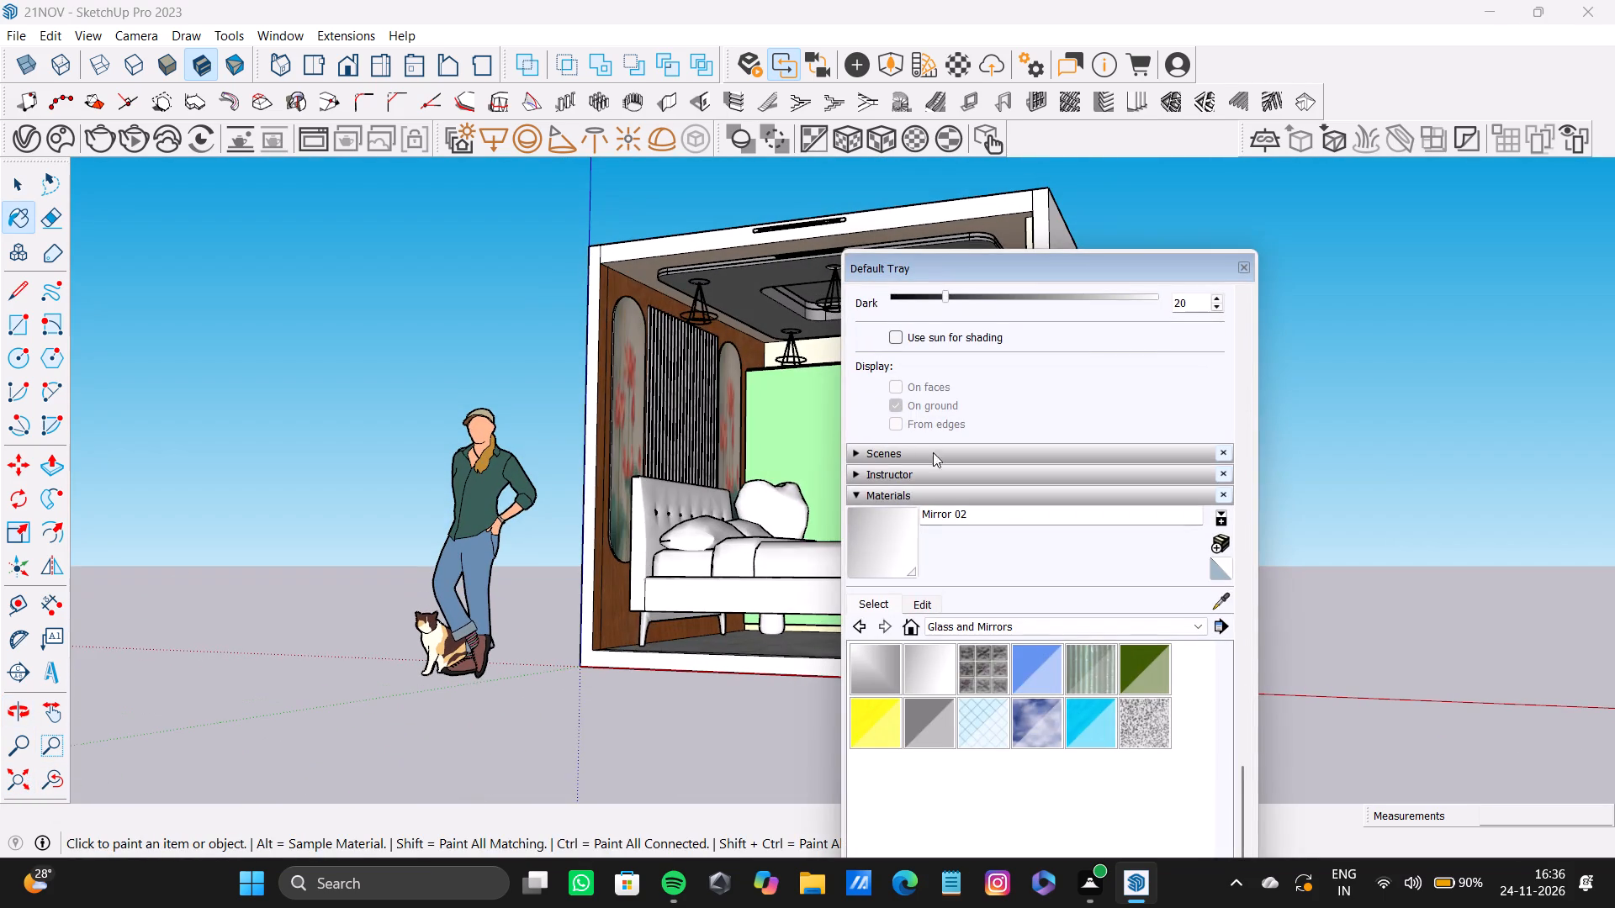
{"action": "left_click", "coordinate": [1252, 272]}
{"action": "scroll", "coordinate": [959, 525], "scroll_direction": "up", "scroll_amount": 5}
{"action": "middle_click_drag", "start_coordinate": [960, 521], "coordinate": [929, 529]}
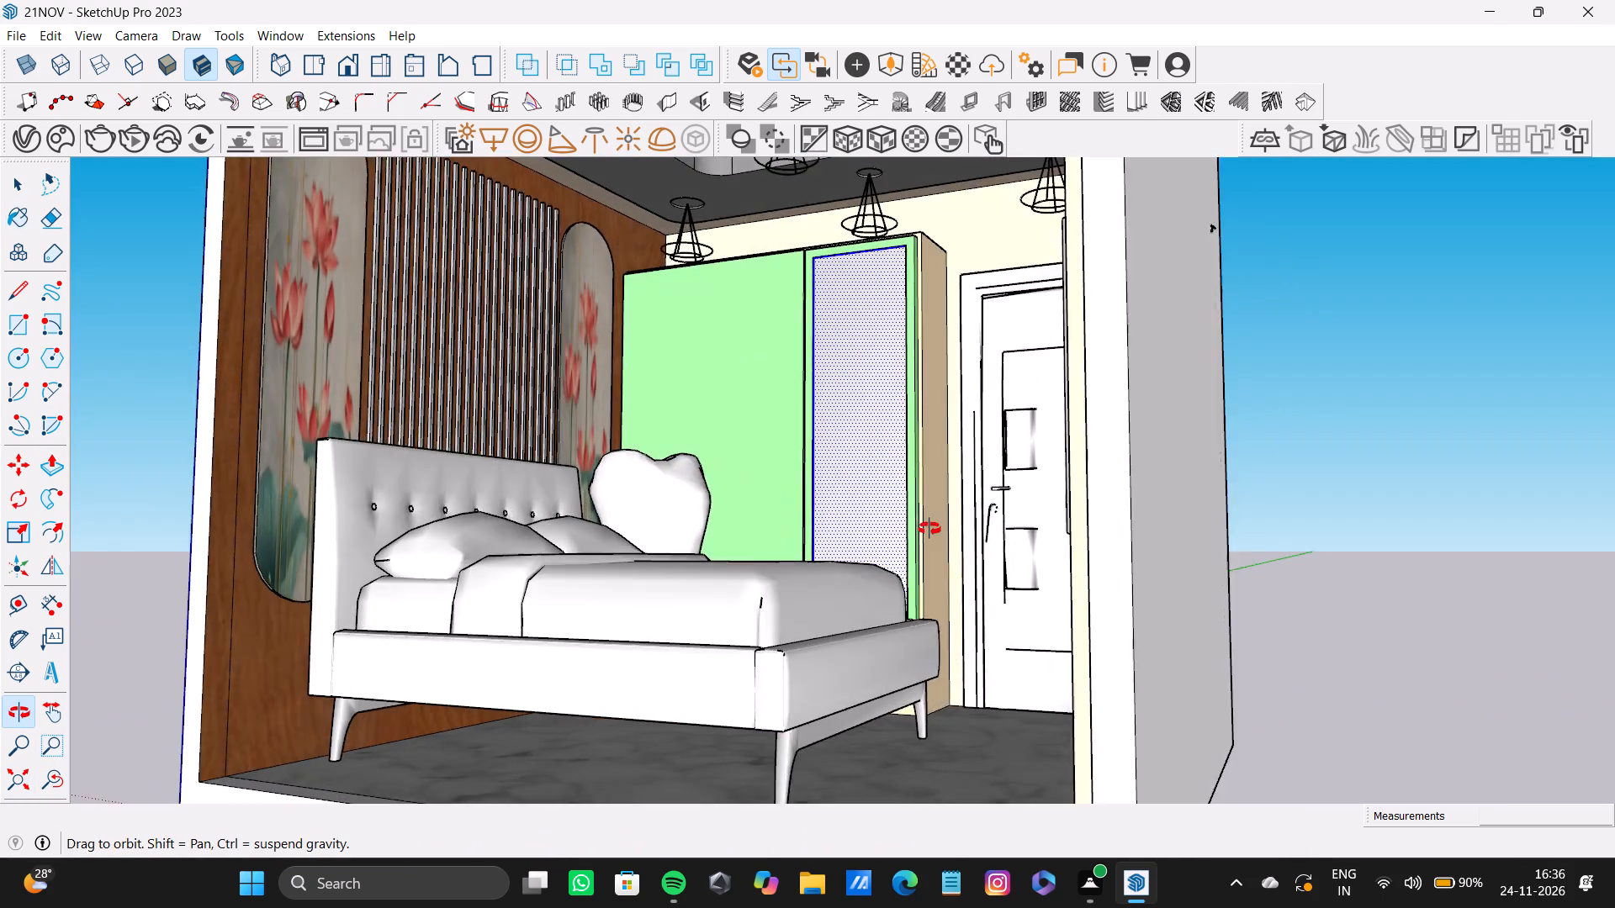
{"action": "middle_click_drag", "start_coordinate": [929, 529], "coordinate": [1017, 617]}
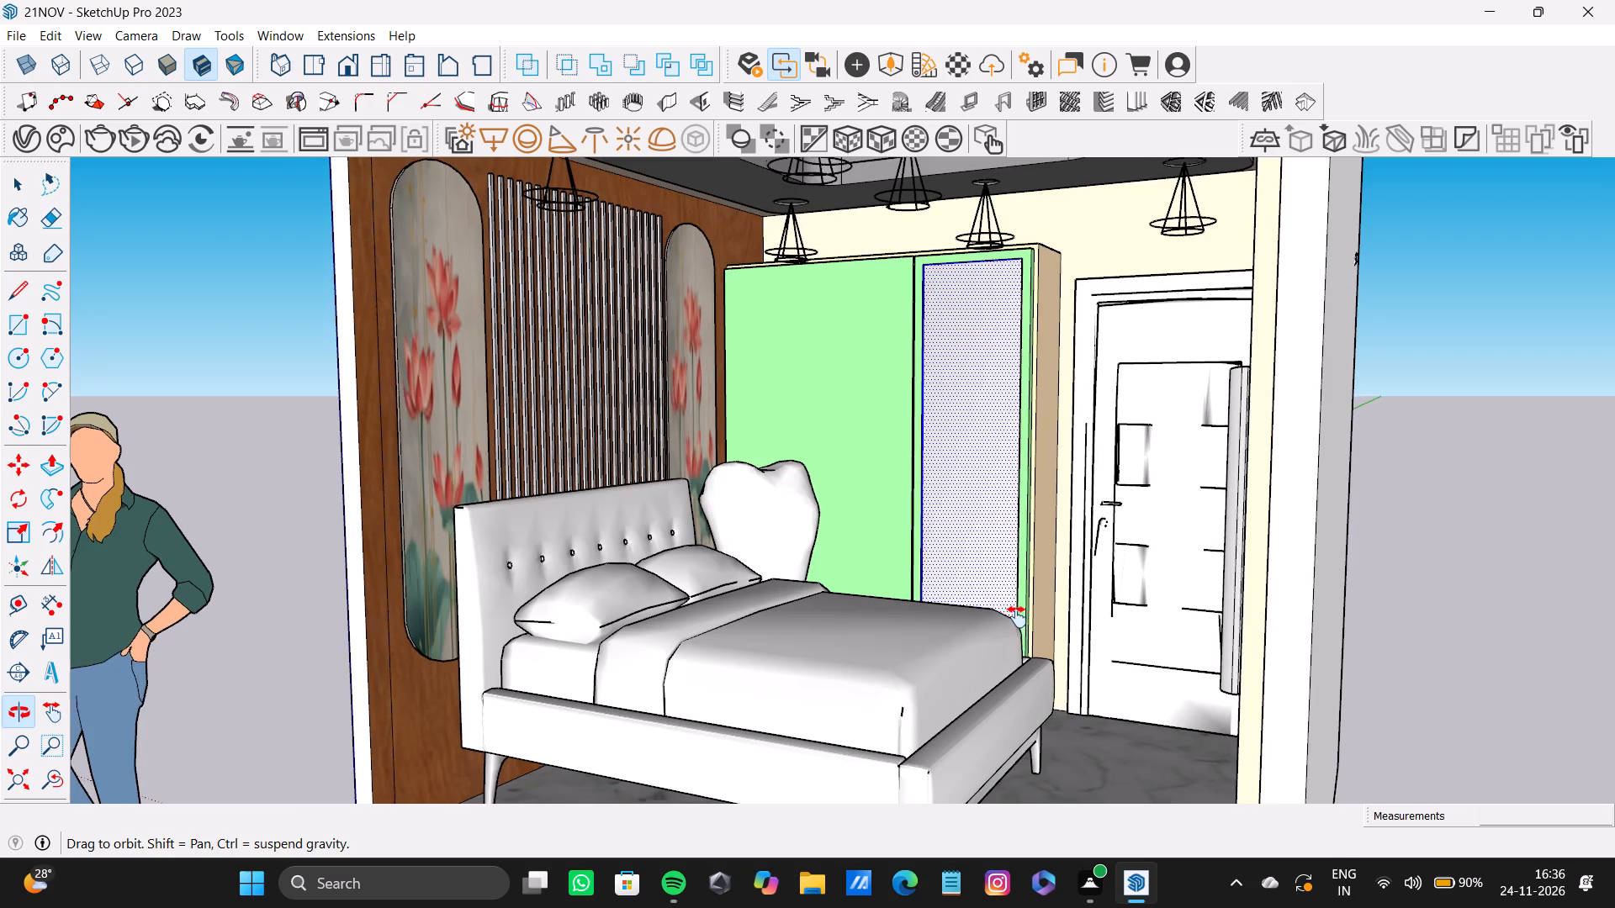
{"action": "middle_click_drag", "start_coordinate": [1017, 617], "coordinate": [950, 609]}
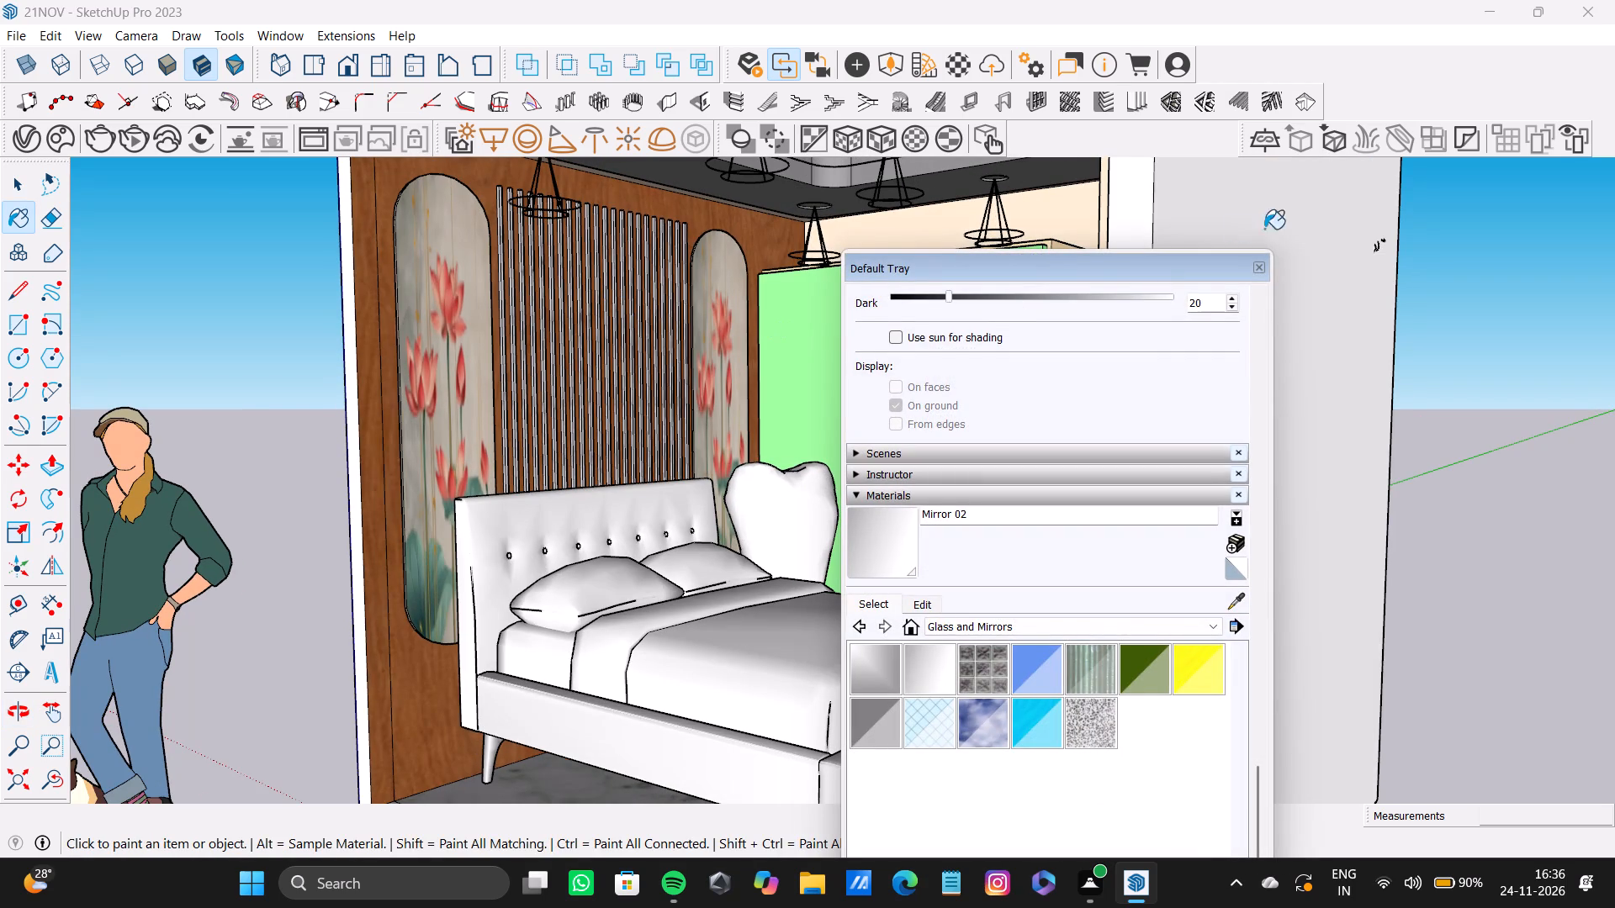
{"action": "left_click", "coordinate": [1257, 266]}
Enlarge the first wall slat beside the near arched lotus panel by pulling its side face outward and its front face forward about 3/8".
{"action": "scroll", "coordinate": [511, 219], "scroll_direction": "up", "scroll_amount": 14}
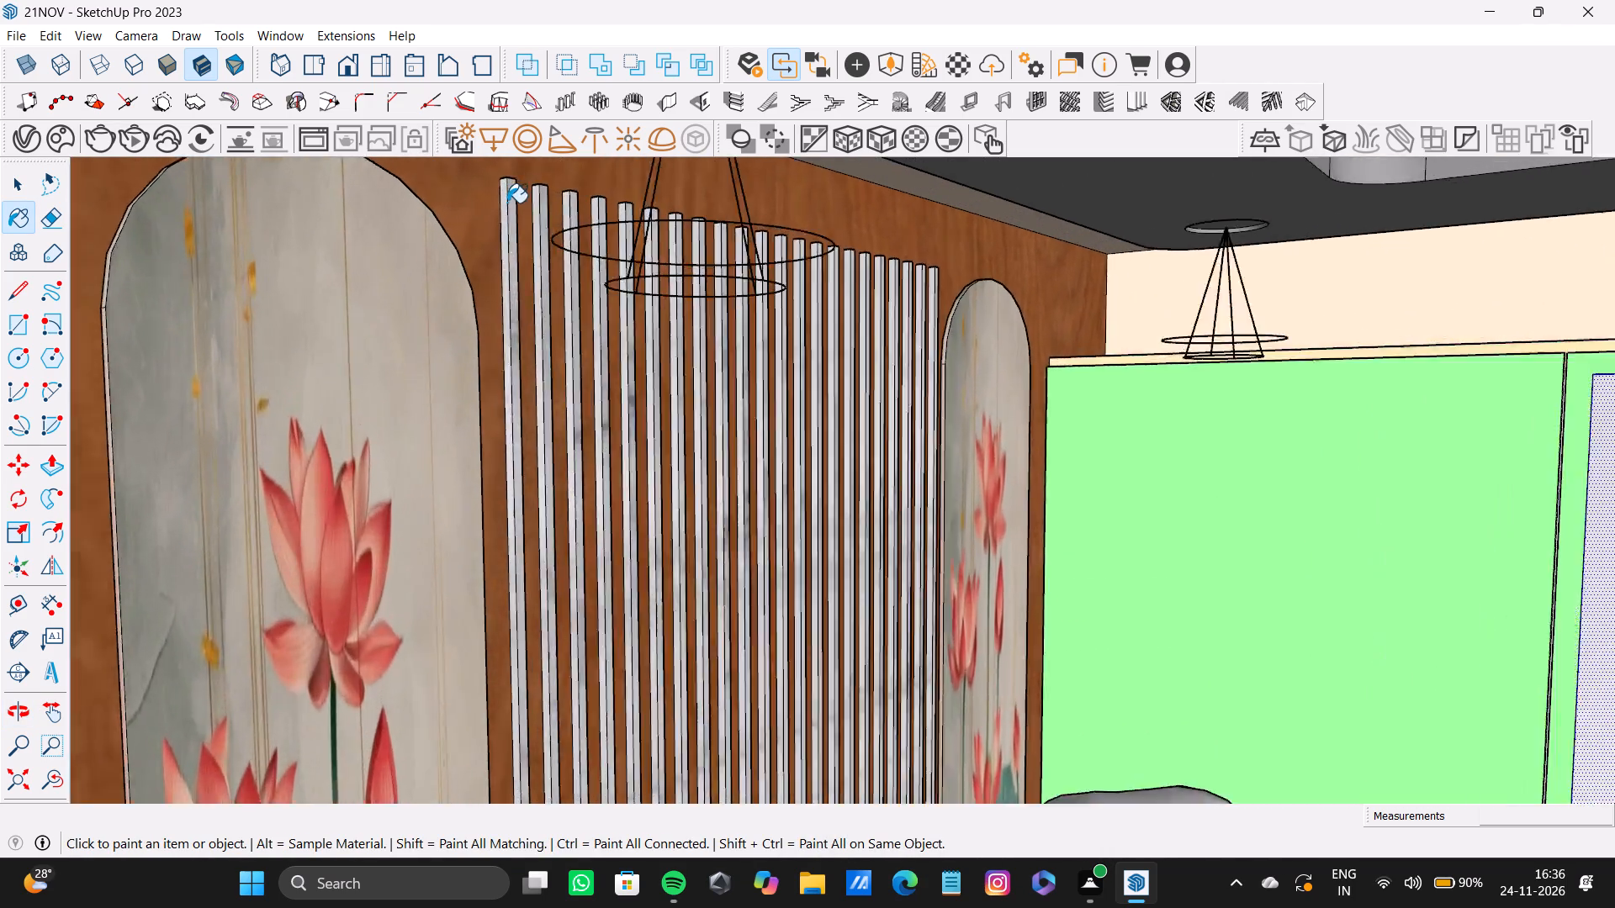
{"action": "scroll", "coordinate": [507, 203], "scroll_direction": "up", "scroll_amount": 4}
{"action": "middle_click_drag", "start_coordinate": [513, 198], "coordinate": [486, 443]}
{"action": "middle_click_drag", "start_coordinate": [486, 443], "coordinate": [492, 393]}
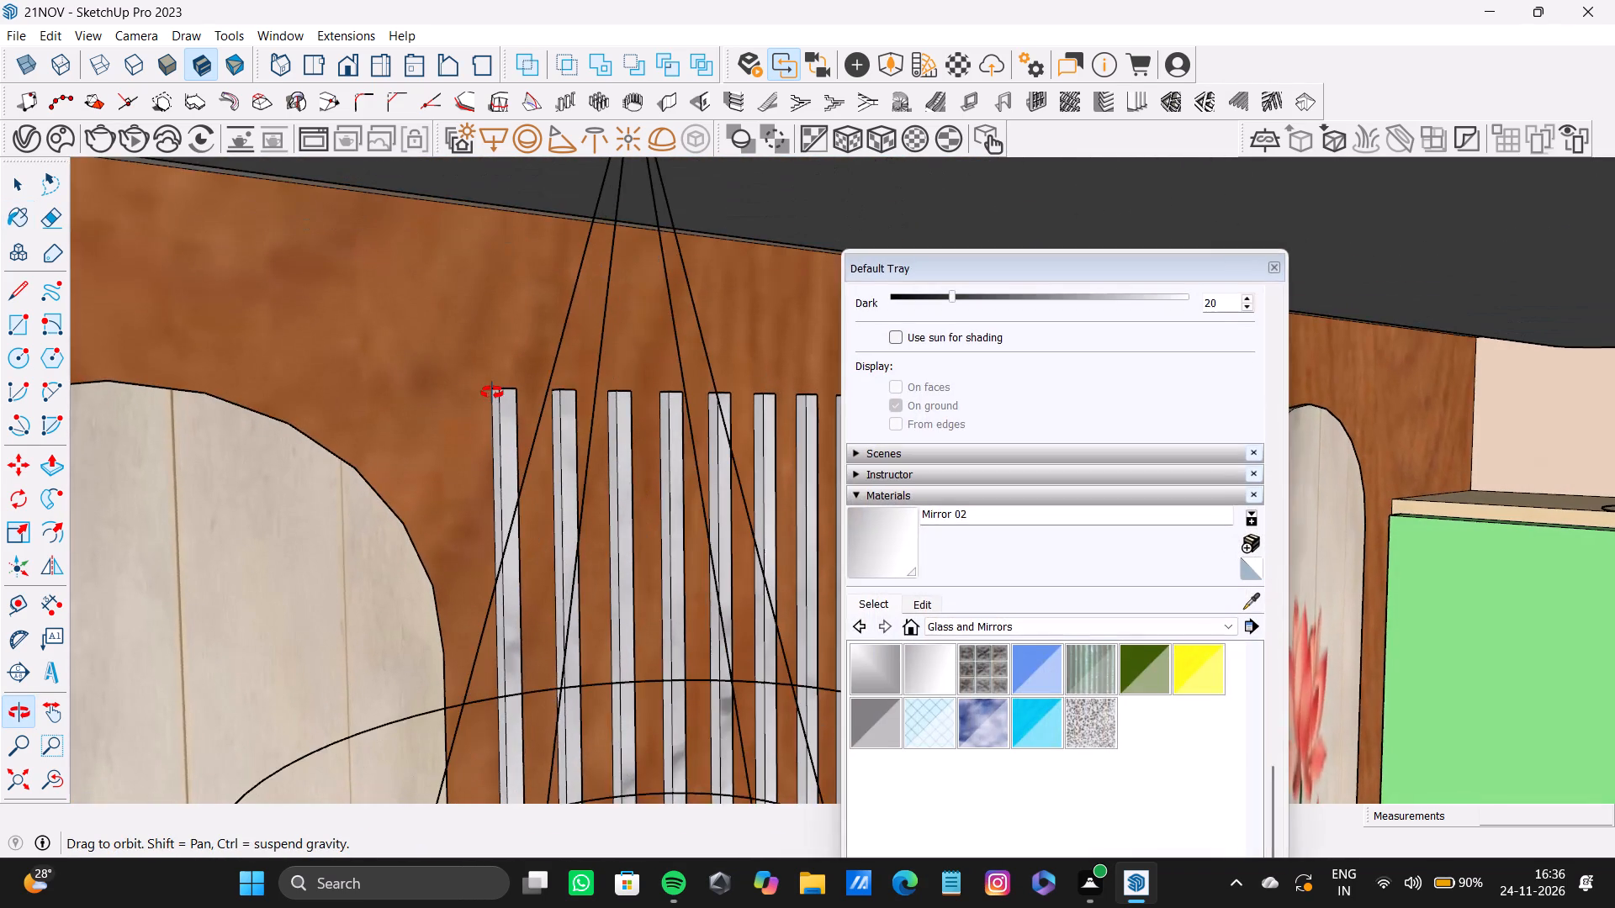
{"action": "middle_click_drag", "start_coordinate": [492, 393], "coordinate": [513, 383]}
{"action": "left_click", "coordinate": [1269, 262]}
{"action": "scroll", "coordinate": [613, 383], "scroll_direction": "up", "scroll_amount": 5}
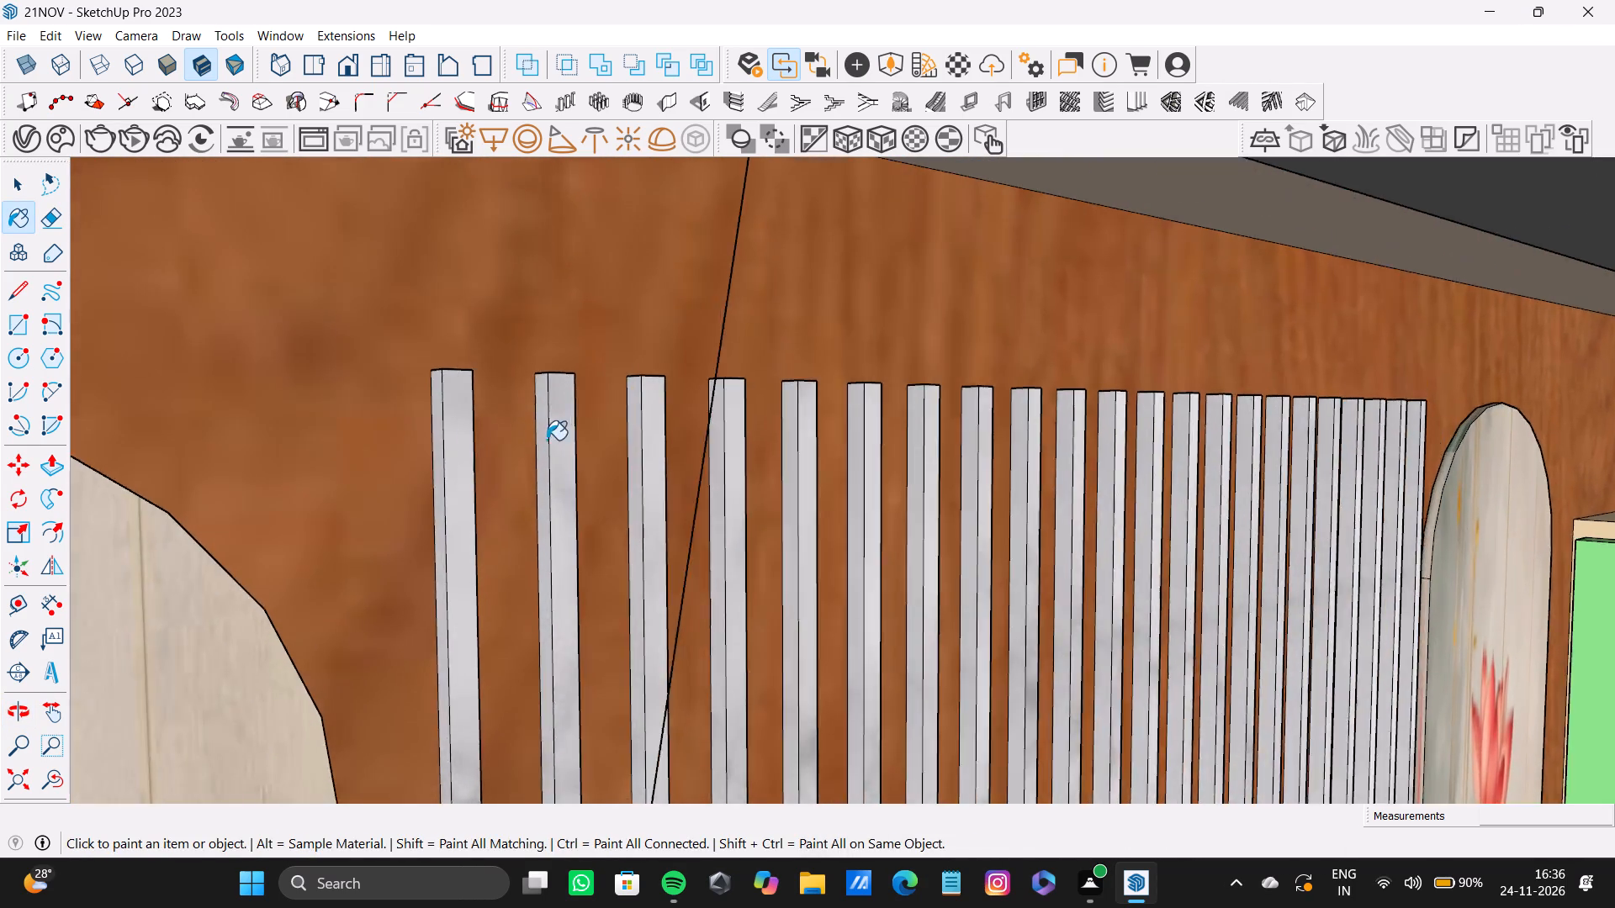
{"action": "scroll", "coordinate": [547, 440], "scroll_direction": "up", "scroll_amount": 5}
{"action": "middle_click_drag", "start_coordinate": [507, 427], "coordinate": [823, 488], "text": "shift"}
{"action": "key", "text": "space"}
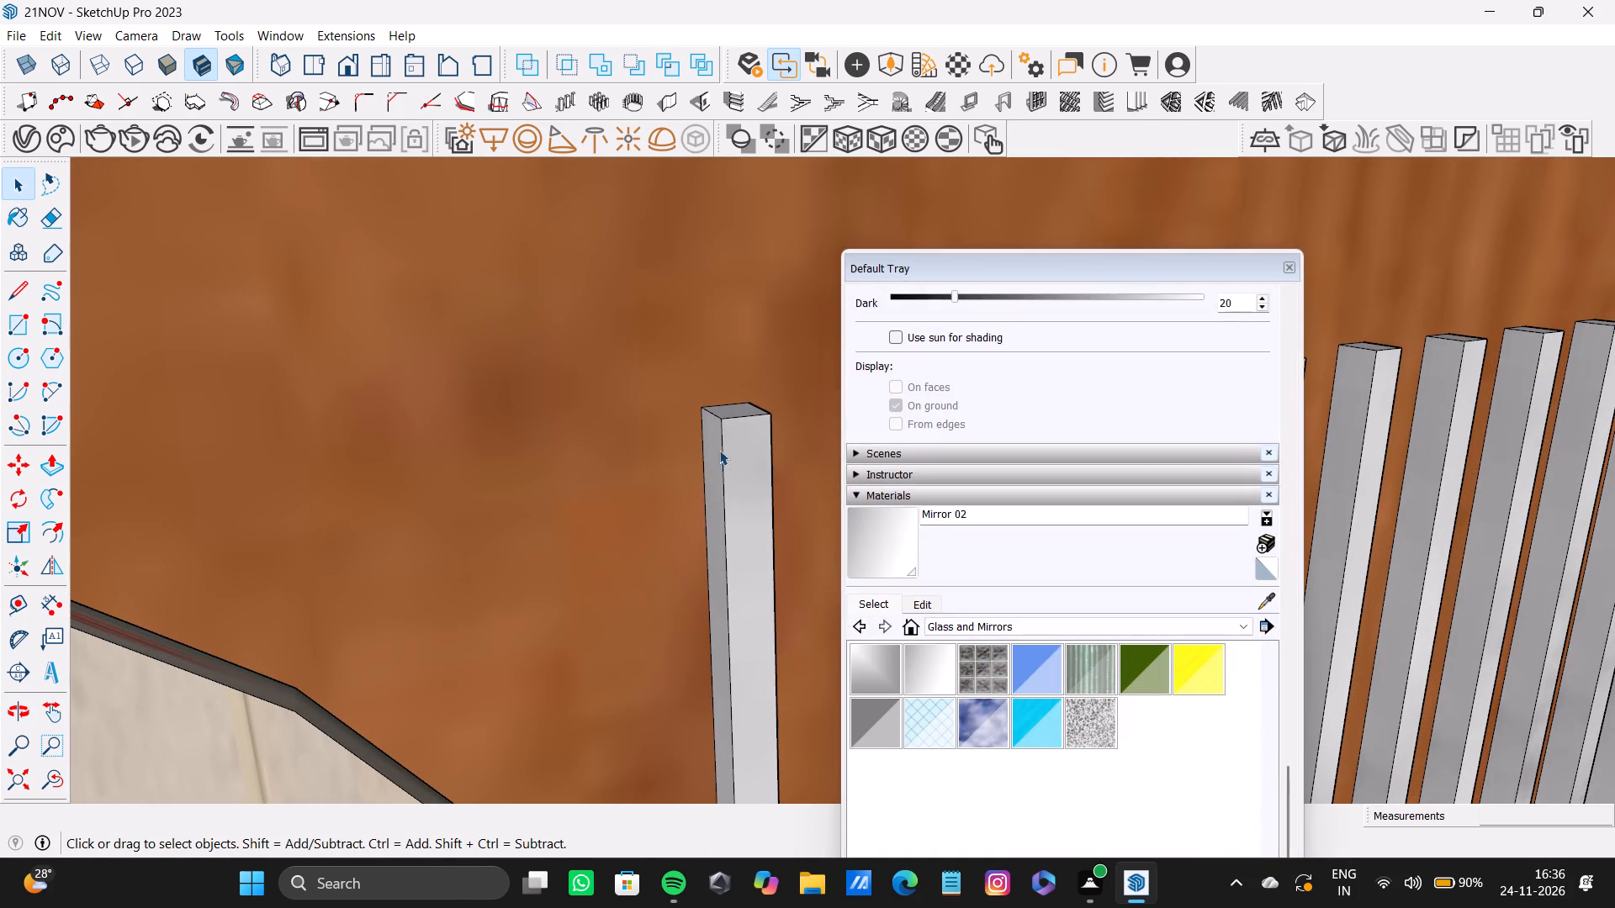
{"action": "left_click", "coordinate": [1291, 271]}
{"action": "key", "text": "space"}
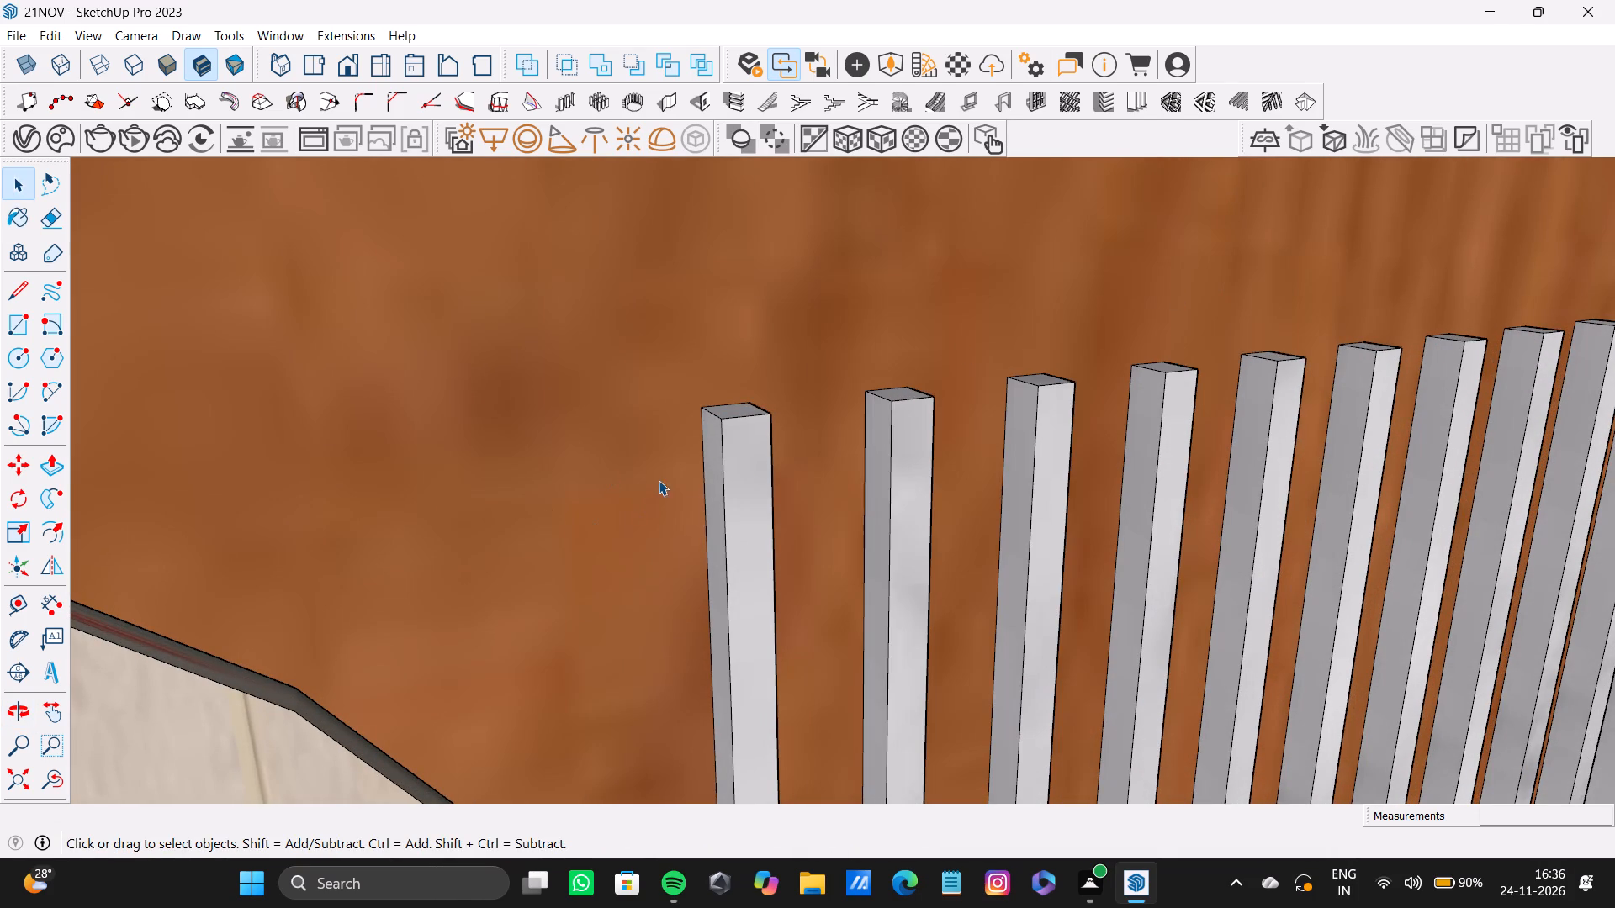
{"action": "left_click", "coordinate": [707, 461]}
{"action": "key", "text": "p"}
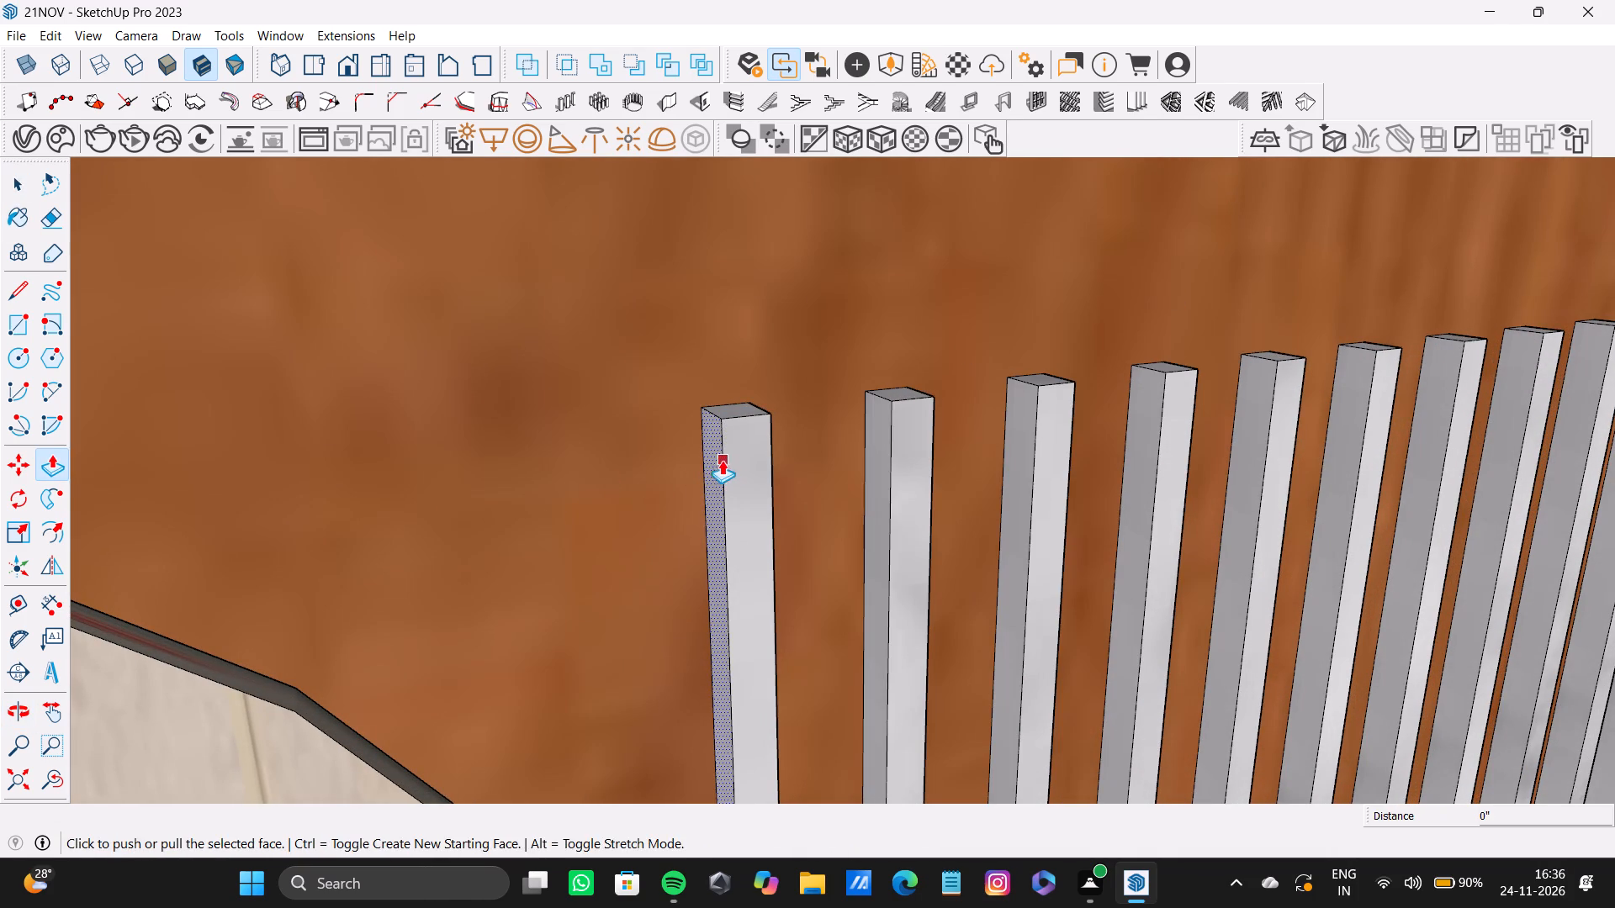
{"action": "left_click_drag", "start_coordinate": [714, 460], "coordinate": [653, 479]}
{"action": "left_click_drag", "start_coordinate": [702, 463], "coordinate": [721, 482]}
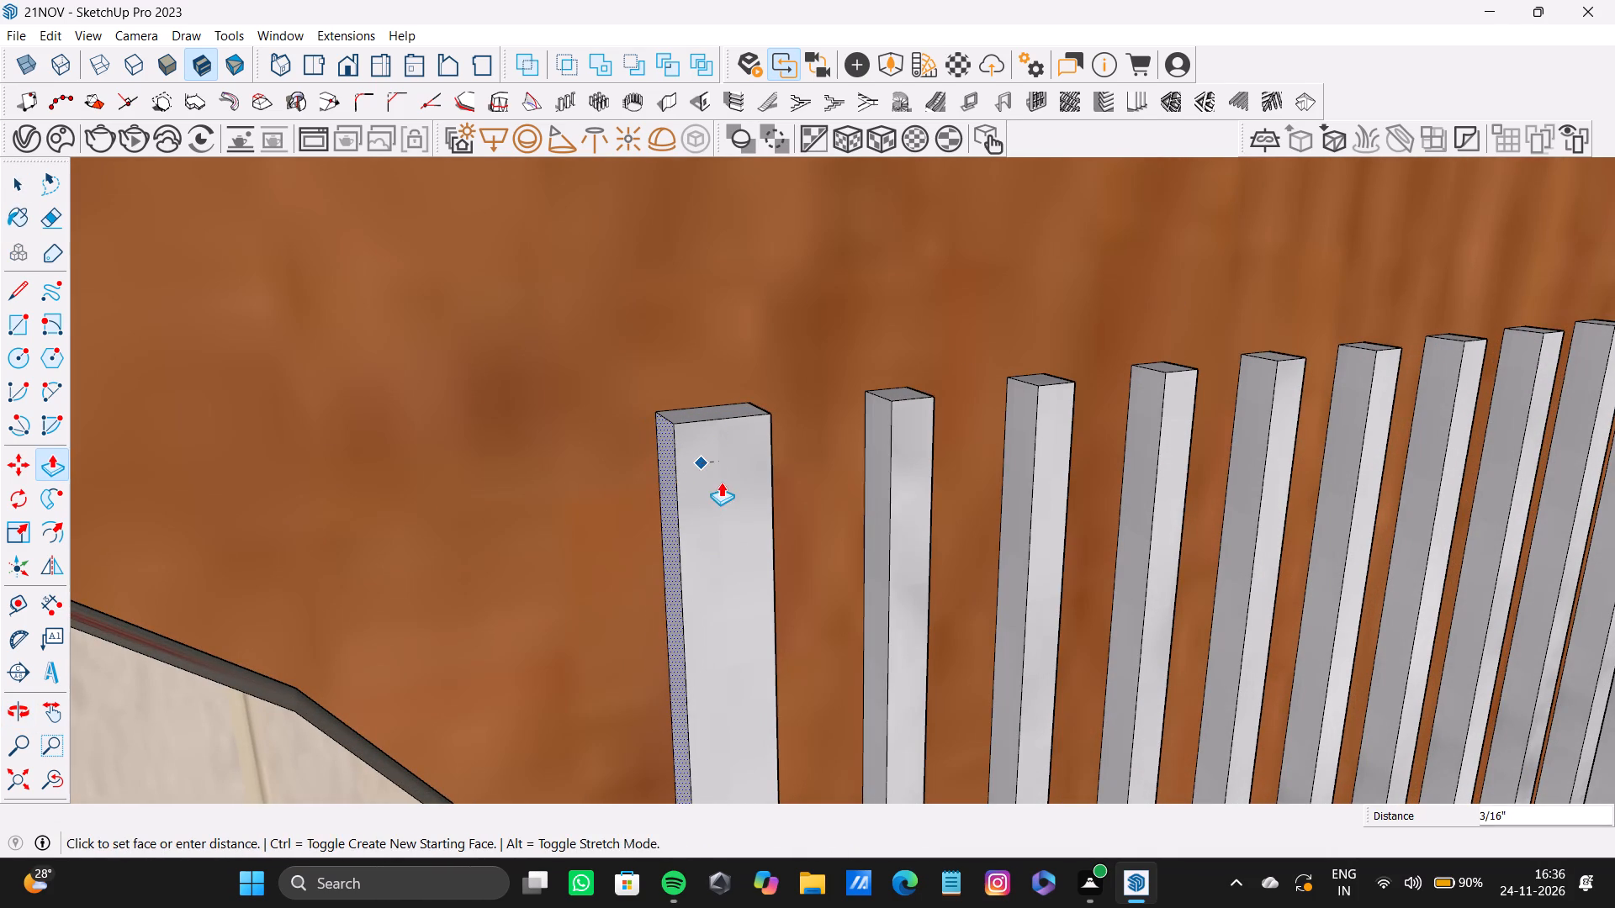
{"action": "left_click_drag", "start_coordinate": [721, 482], "coordinate": [712, 483]}
{"action": "key", "text": "space"}
{"action": "left_click", "coordinate": [716, 467]}
{"action": "key", "text": "p"}
{"action": "left_click_drag", "start_coordinate": [716, 466], "coordinate": [729, 473]}
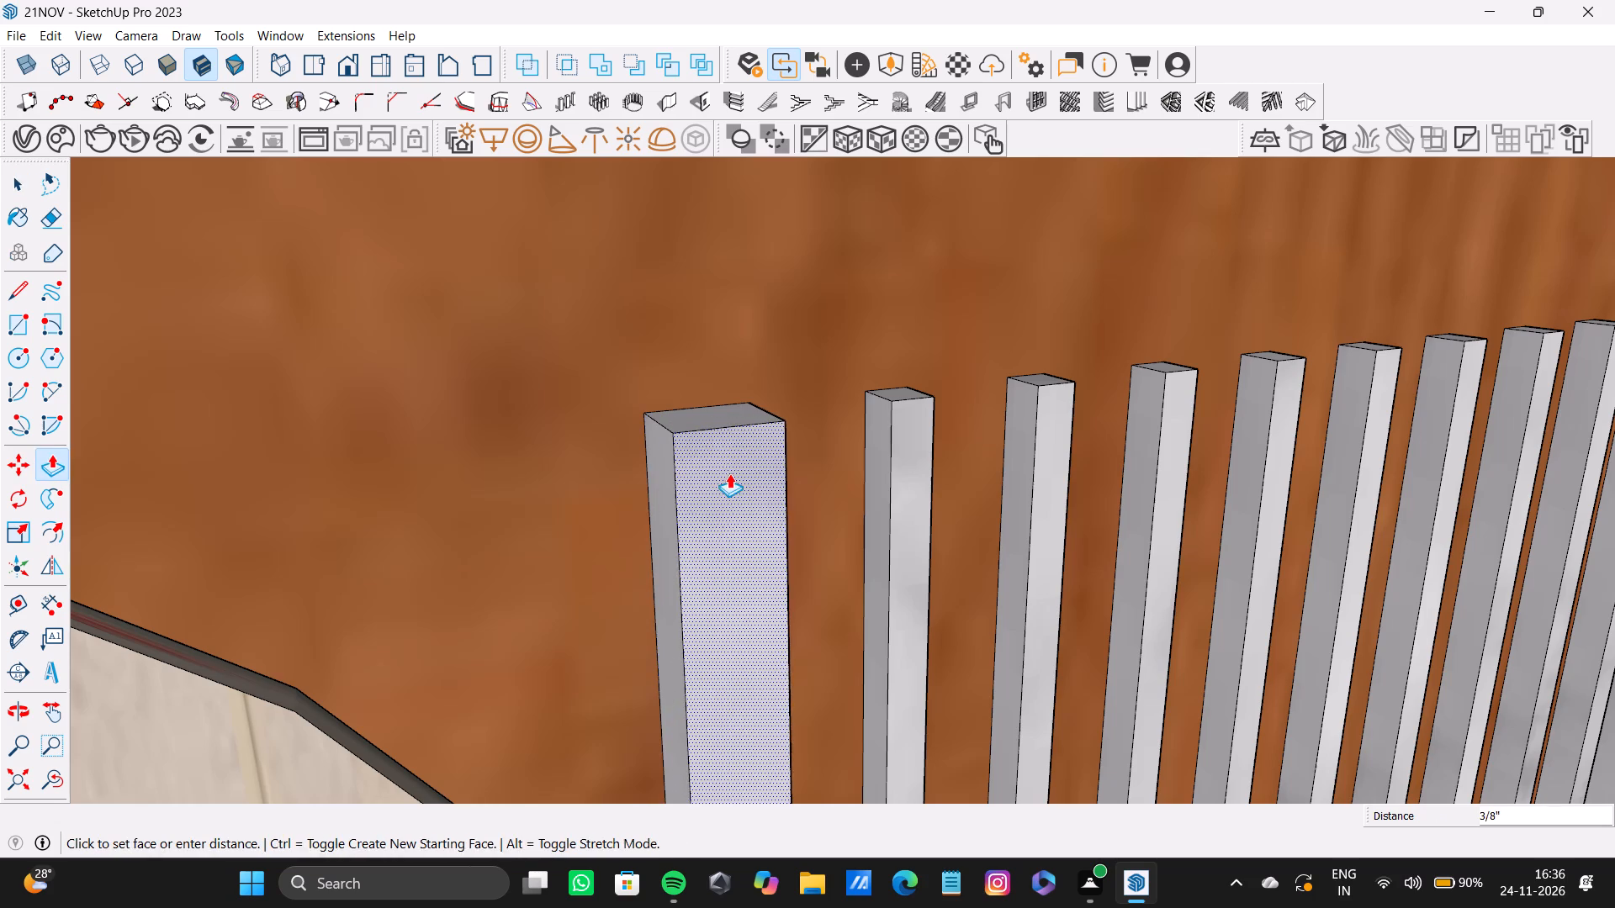
{"action": "left_click_drag", "start_coordinate": [729, 473], "coordinate": [727, 474]}
{"action": "key", "text": "space"}
Enlarge the second wall slat with Push/Pull by pulling its front face forward and its side face outward toward the first slat.
{"action": "scroll", "coordinate": [716, 487], "scroll_direction": "down", "scroll_amount": 12}
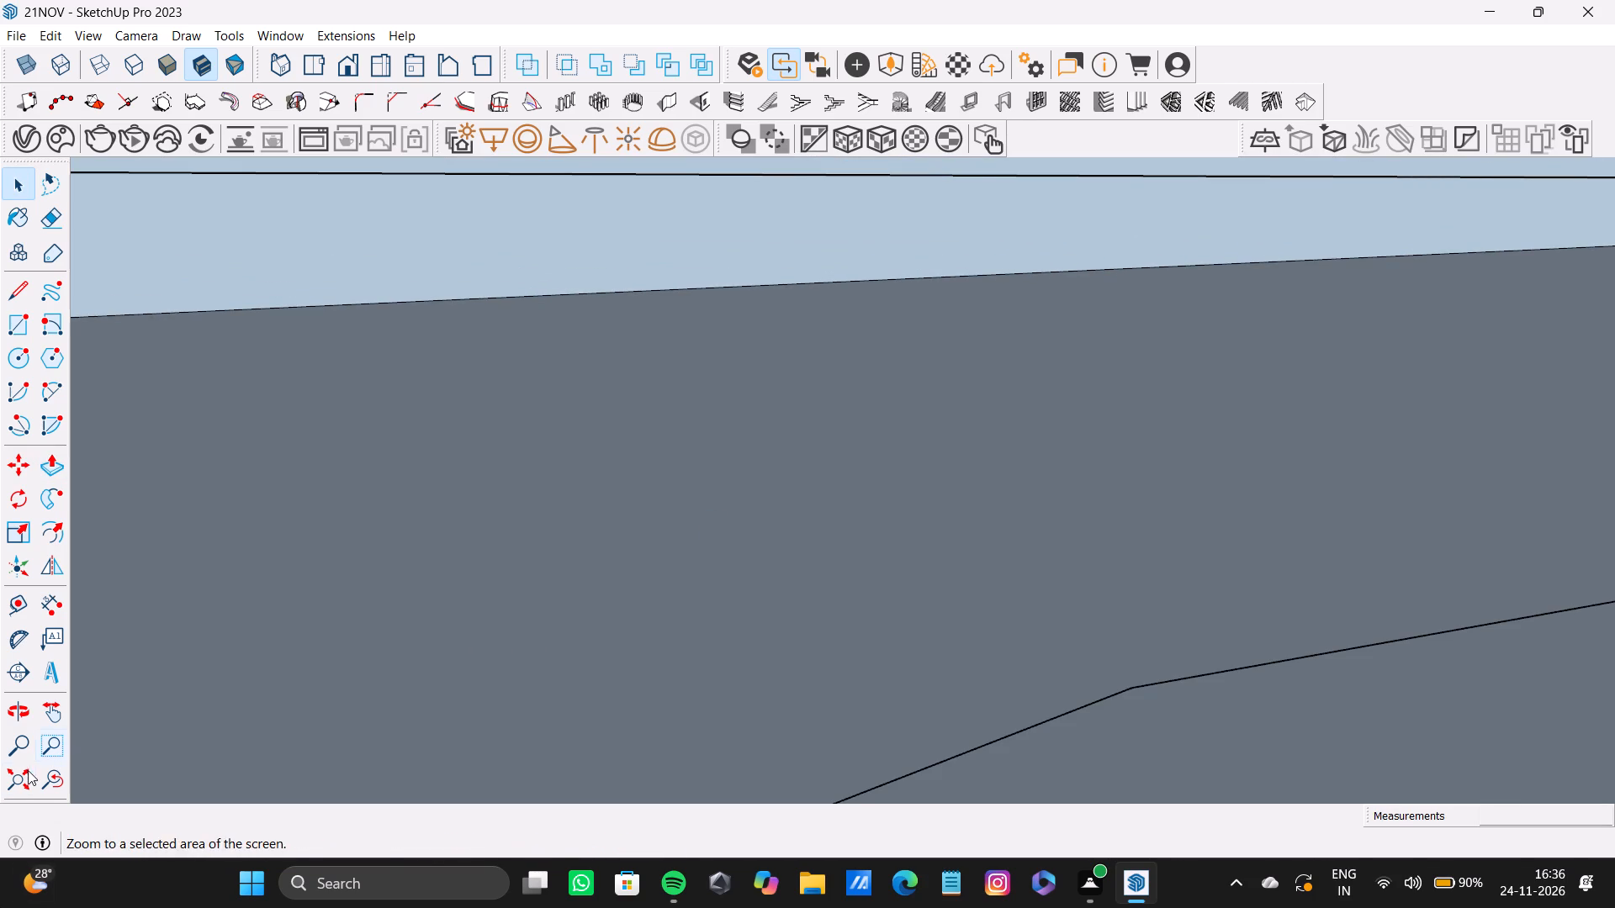
{"action": "left_click", "coordinate": [24, 771]}
{"action": "middle_click_drag", "start_coordinate": [591, 564], "coordinate": [760, 543]}
{"action": "scroll", "coordinate": [486, 346], "scroll_direction": "up", "scroll_amount": 8}
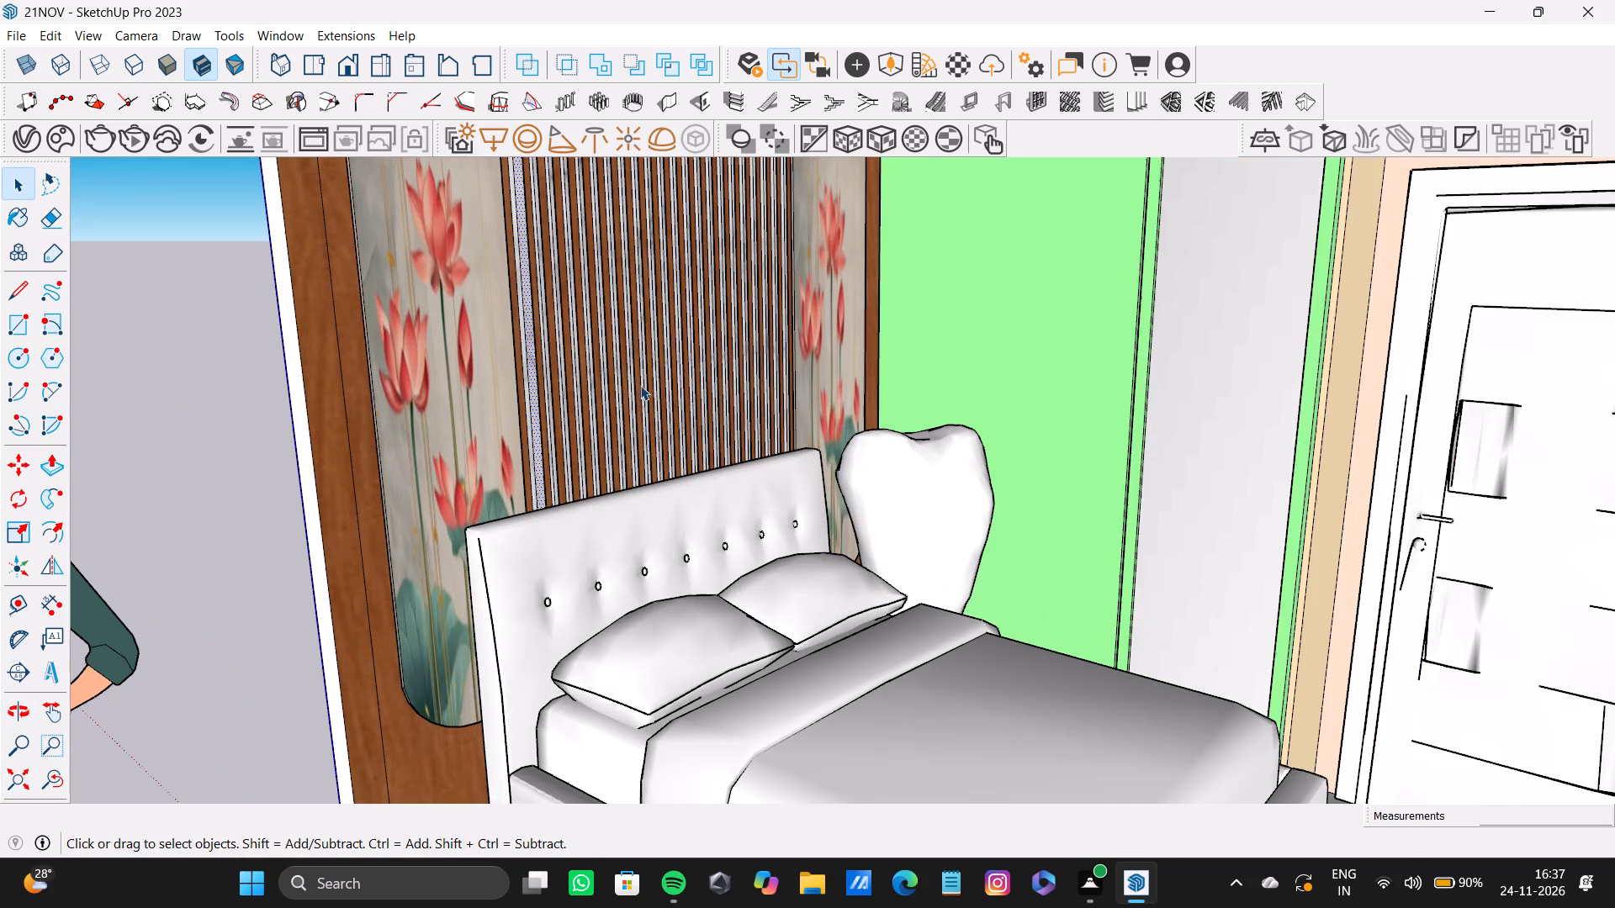
{"action": "middle_click_drag", "start_coordinate": [591, 309], "coordinate": [705, 486], "text": "shift"}
{"action": "scroll", "coordinate": [654, 265], "scroll_direction": "up", "scroll_amount": 3}
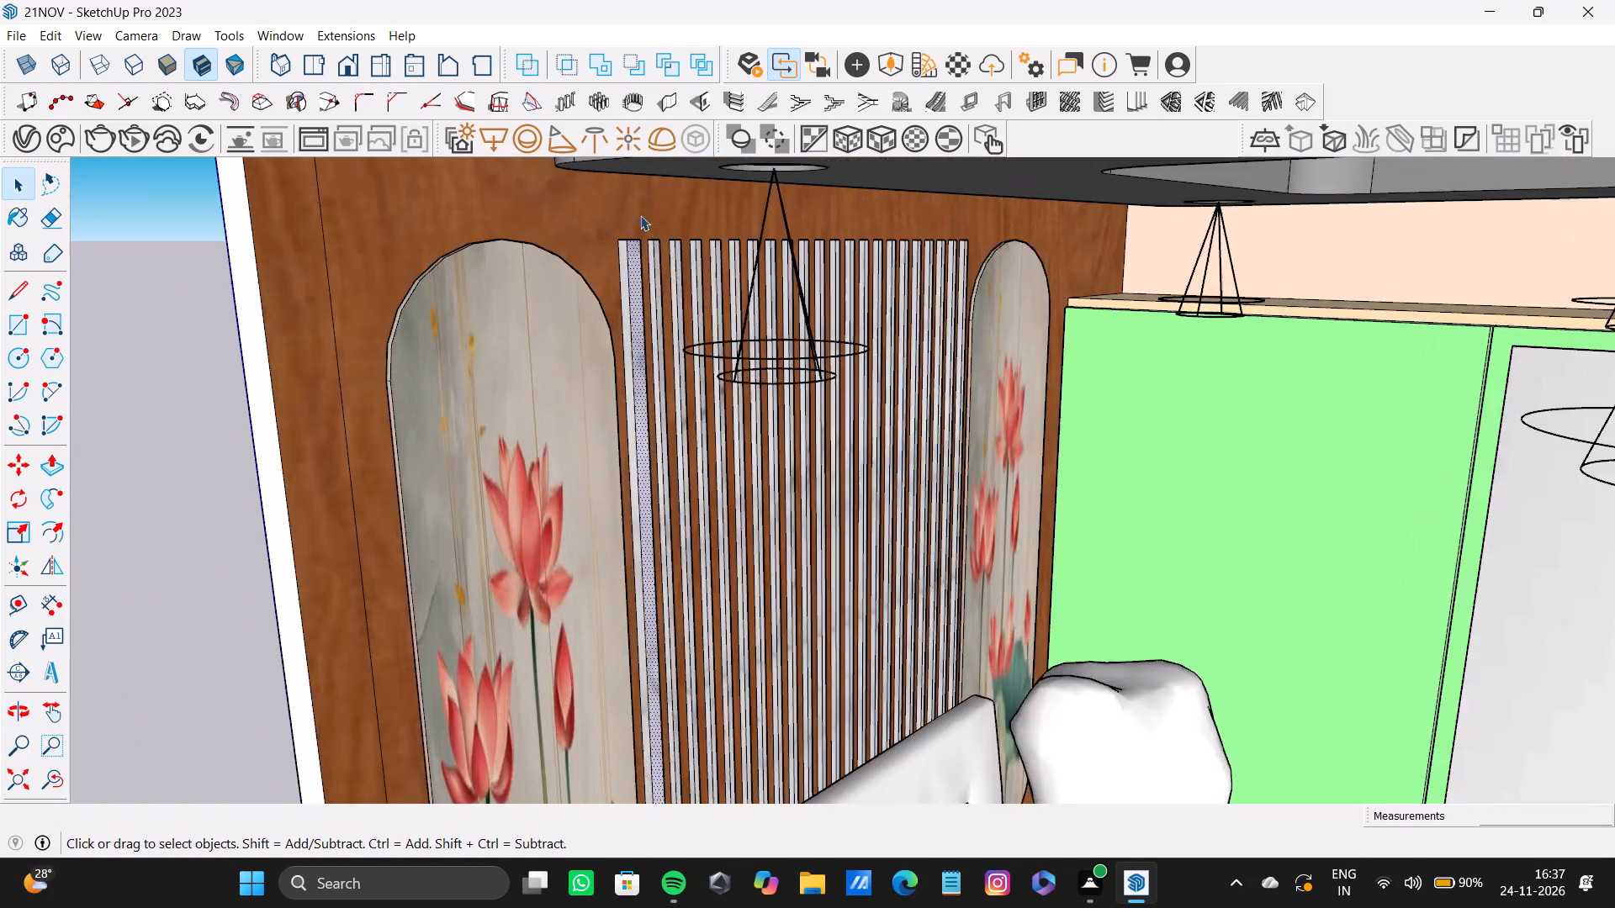
{"action": "scroll", "coordinate": [640, 215], "scroll_direction": "up", "scroll_amount": 18}
{"action": "middle_click_drag", "start_coordinate": [690, 252], "coordinate": [558, 291]}
{"action": "scroll", "coordinate": [516, 299], "scroll_direction": "up", "scroll_amount": 5}
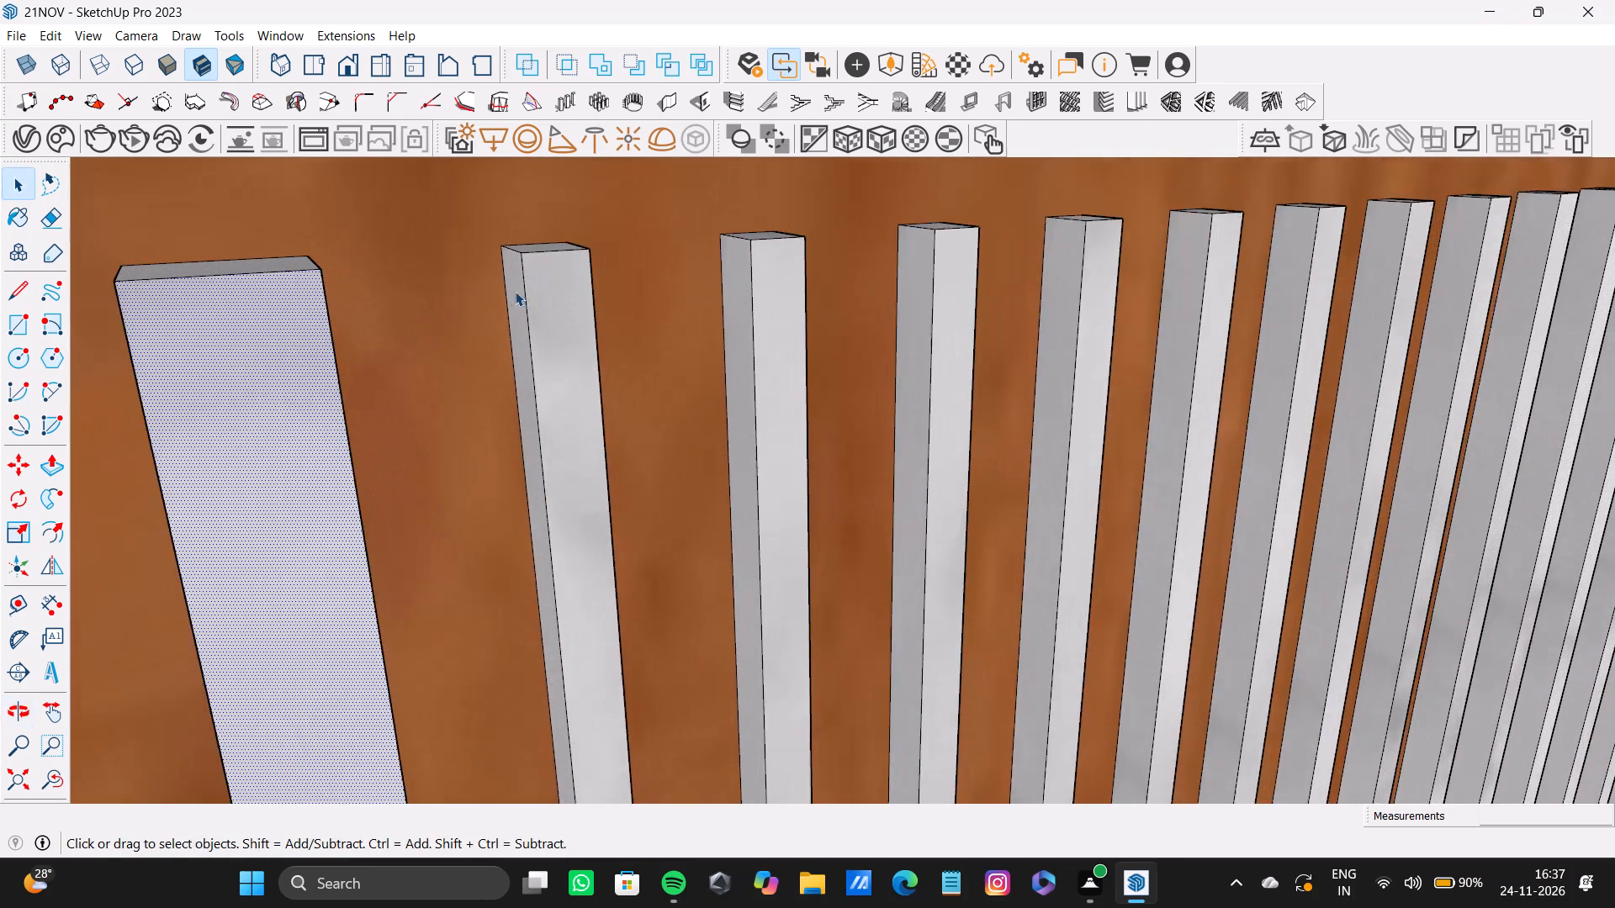
{"action": "middle_click_drag", "start_coordinate": [515, 291], "coordinate": [729, 376]}
{"action": "key", "text": "space"}
{"action": "left_click", "coordinate": [762, 354]}
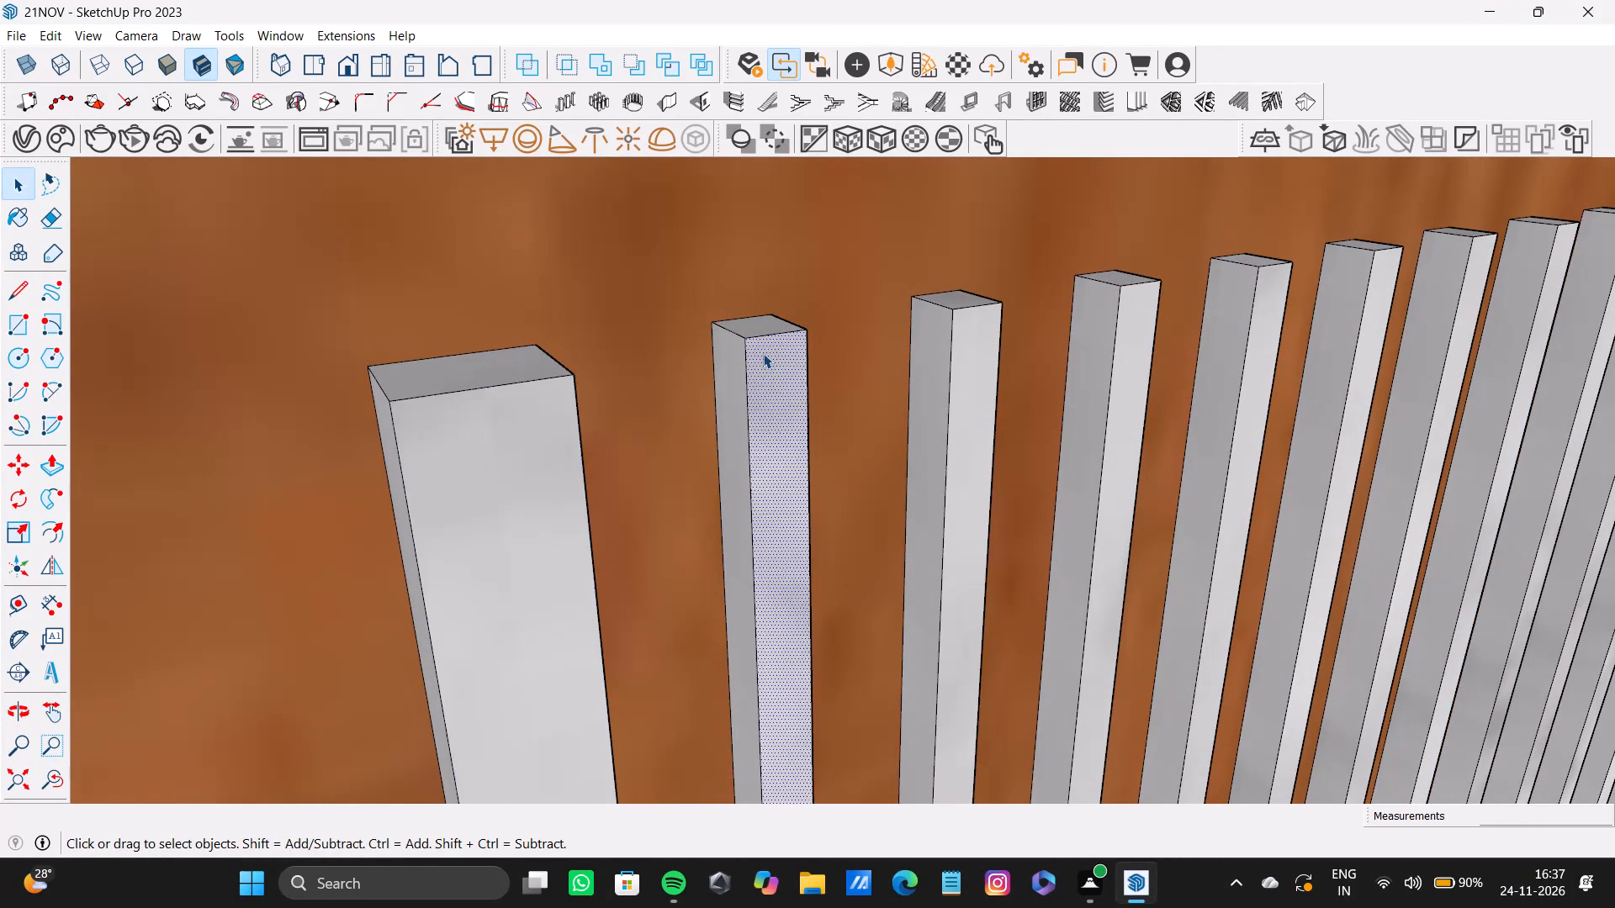
{"action": "key", "text": "p"}
{"action": "left_click_drag", "start_coordinate": [765, 377], "coordinate": [548, 483]}
{"action": "key", "text": "space"}
{"action": "left_click", "coordinate": [749, 373]}
{"action": "key", "text": "p"}
{"action": "left_click_drag", "start_coordinate": [737, 336], "coordinate": [691, 363]}
{"action": "key", "text": "space"}
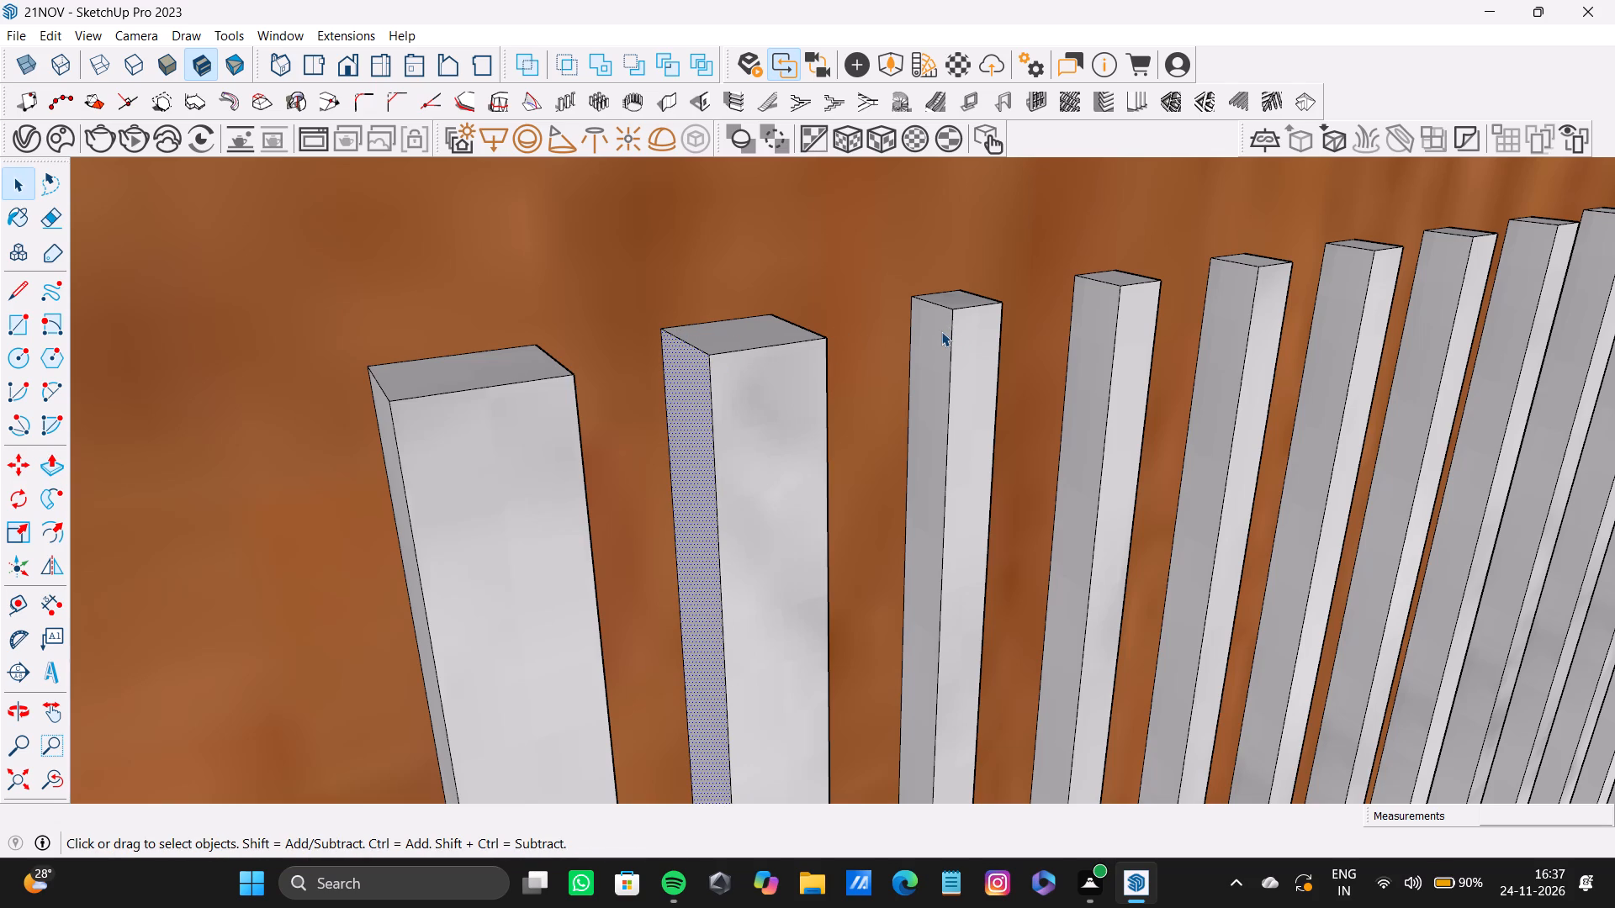
Enlarge the third wall slat with Push/Pull, pulling its side face toward the second slat and its front face forward about 5/16".
{"action": "left_click", "coordinate": [941, 331]}
{"action": "key", "text": "p"}
{"action": "left_click_drag", "start_coordinate": [941, 335], "coordinate": [903, 345]}
{"action": "key", "text": "space"}
{"action": "left_click", "coordinate": [934, 340]}
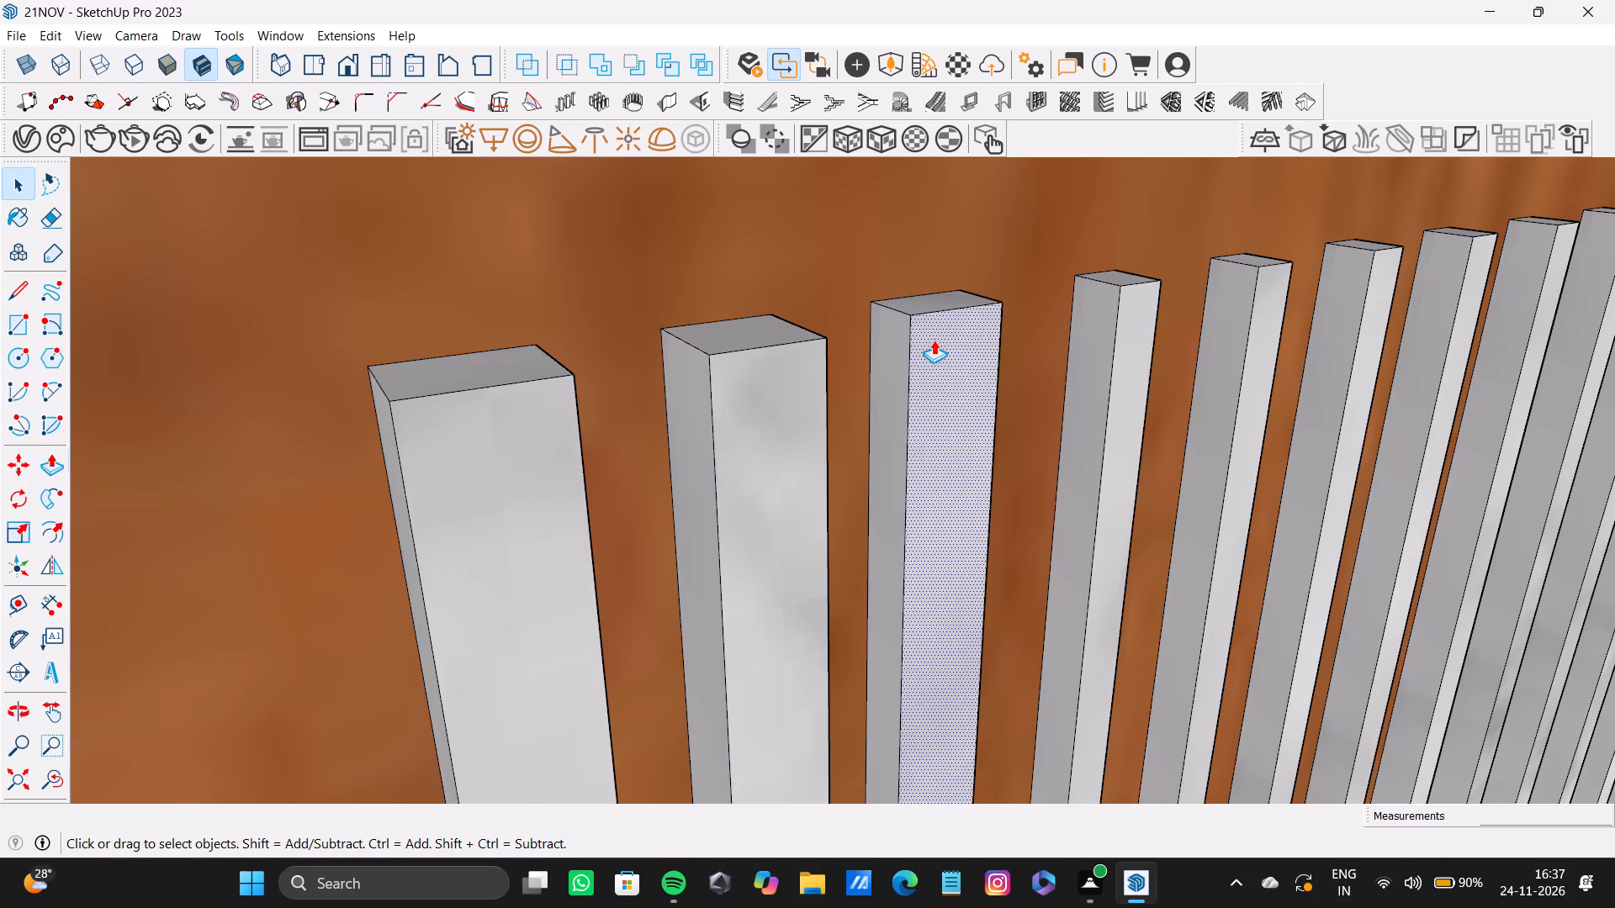
{"action": "key", "text": "p"}
{"action": "left_click_drag", "start_coordinate": [934, 340], "coordinate": [823, 462]}
Enlarge the fourth wall slat by pulling its side face outward about 7/16" toward the third slat and its front face forward.
{"action": "scroll", "coordinate": [863, 438], "scroll_direction": "down", "scroll_amount": 4}
{"action": "middle_click_drag", "start_coordinate": [943, 418], "coordinate": [842, 459], "text": "shift"}
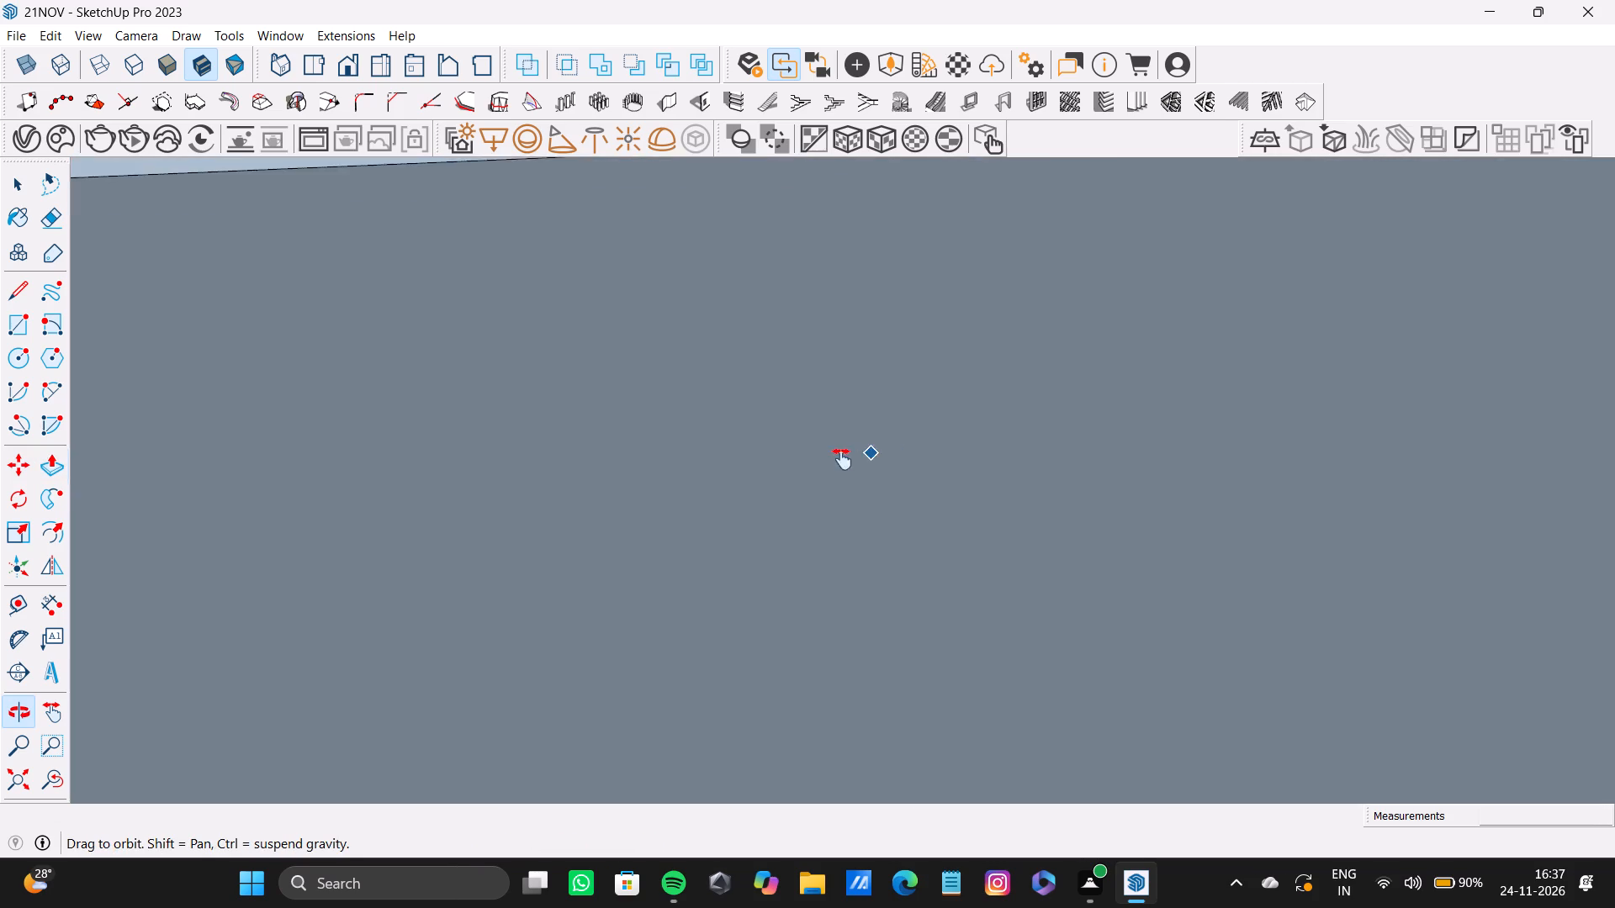
{"action": "middle_click_drag", "start_coordinate": [842, 459], "coordinate": [739, 341], "text": "shift"}
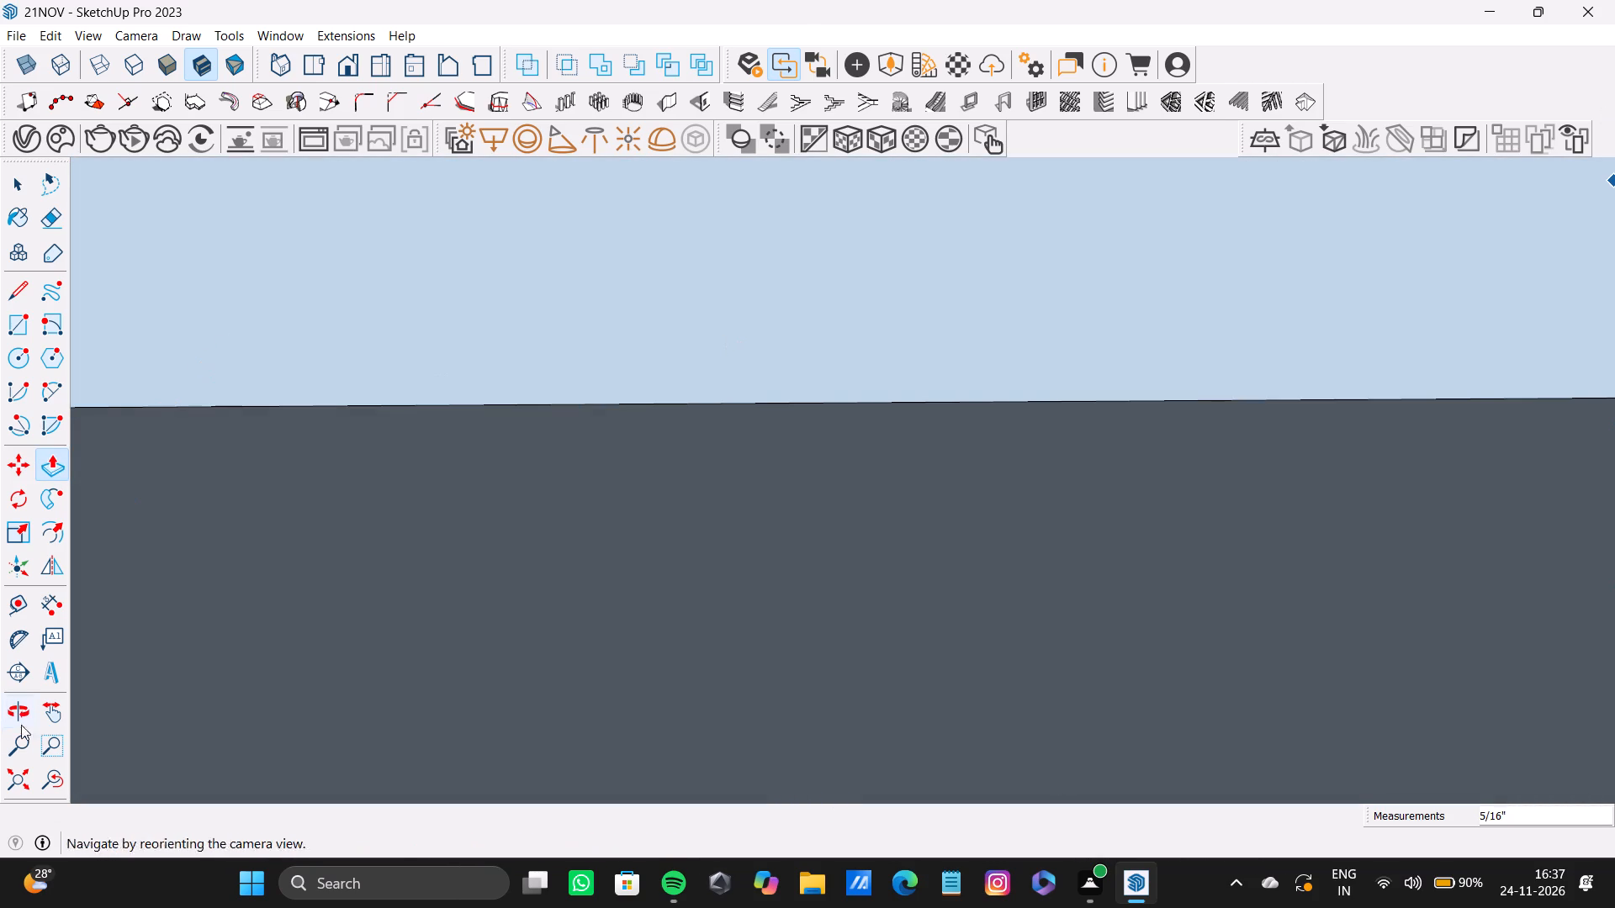
{"action": "left_click_drag", "start_coordinate": [12, 779], "coordinate": [19, 772]}
{"action": "middle_click_drag", "start_coordinate": [785, 360], "coordinate": [987, 346]}
{"action": "scroll", "coordinate": [748, 435], "scroll_direction": "up", "scroll_amount": 10}
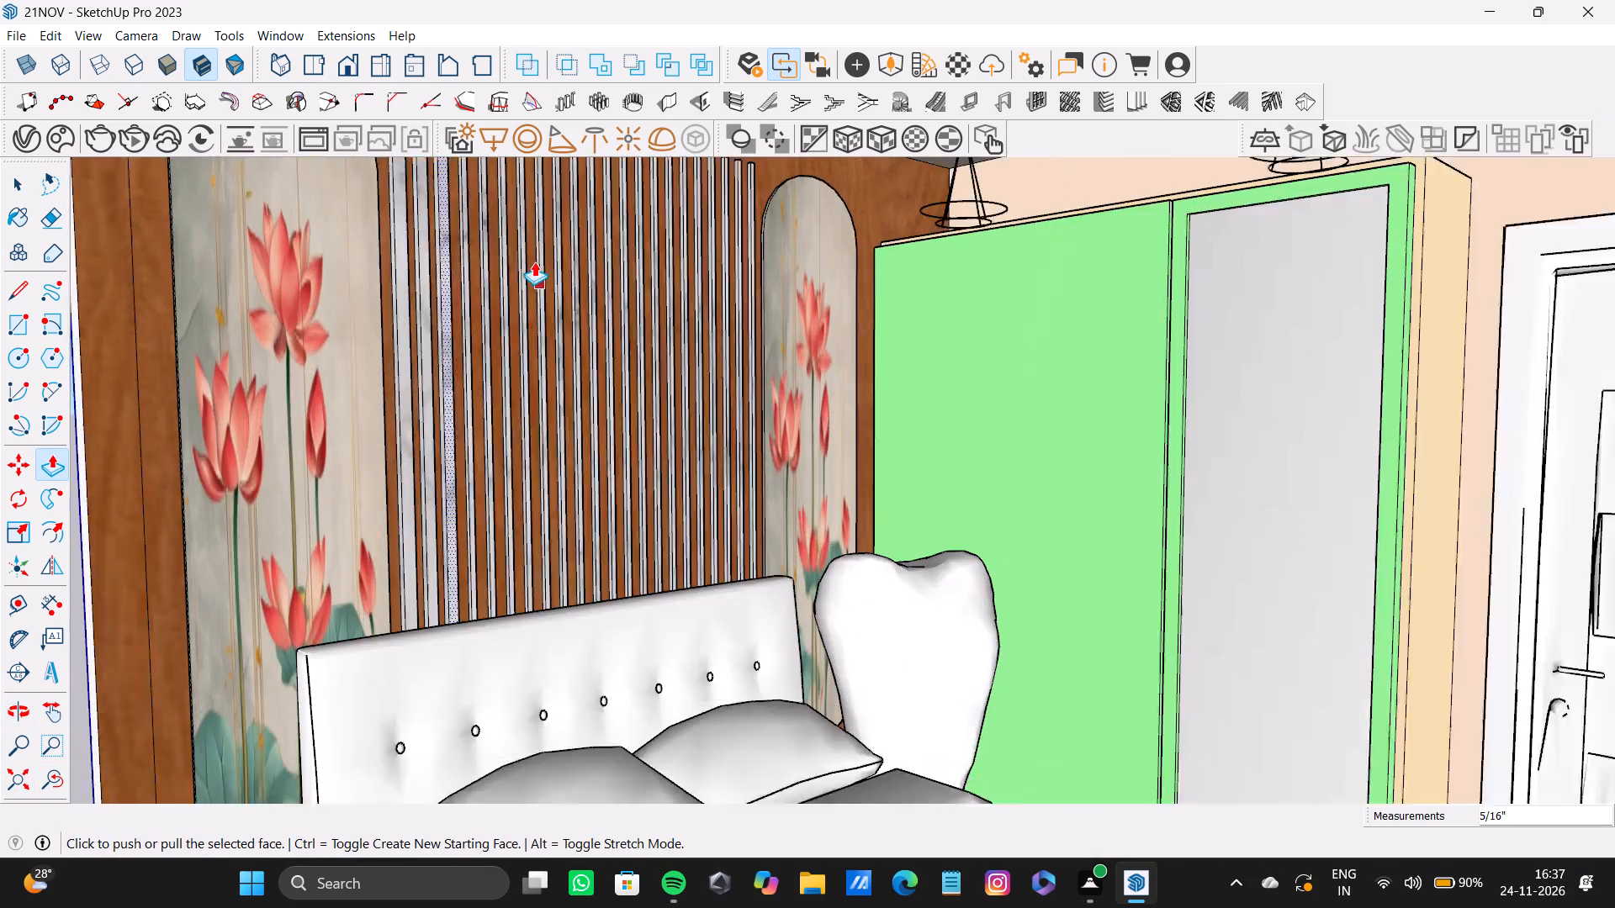
{"action": "middle_click_drag", "start_coordinate": [535, 258], "coordinate": [783, 342], "text": "shift"}
{"action": "scroll", "coordinate": [710, 204], "scroll_direction": "up", "scroll_amount": 8}
{"action": "middle_click_drag", "start_coordinate": [889, 192], "coordinate": [609, 224]}
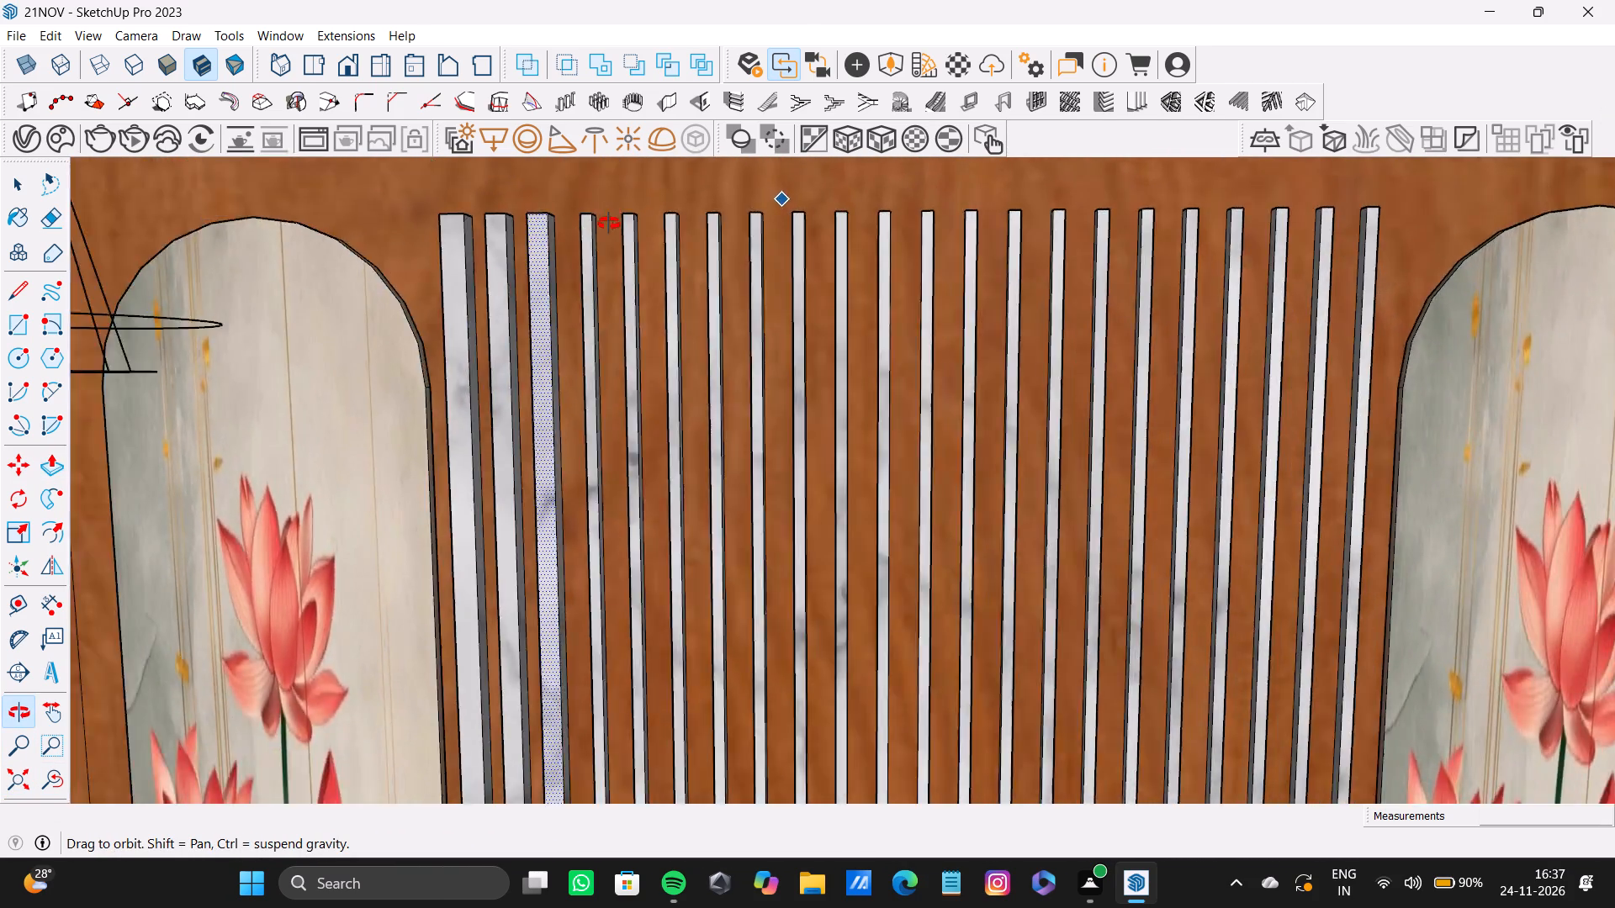
{"action": "middle_click_drag", "start_coordinate": [609, 224], "coordinate": [820, 298]}
{"action": "scroll", "coordinate": [793, 268], "scroll_direction": "up", "scroll_amount": 10}
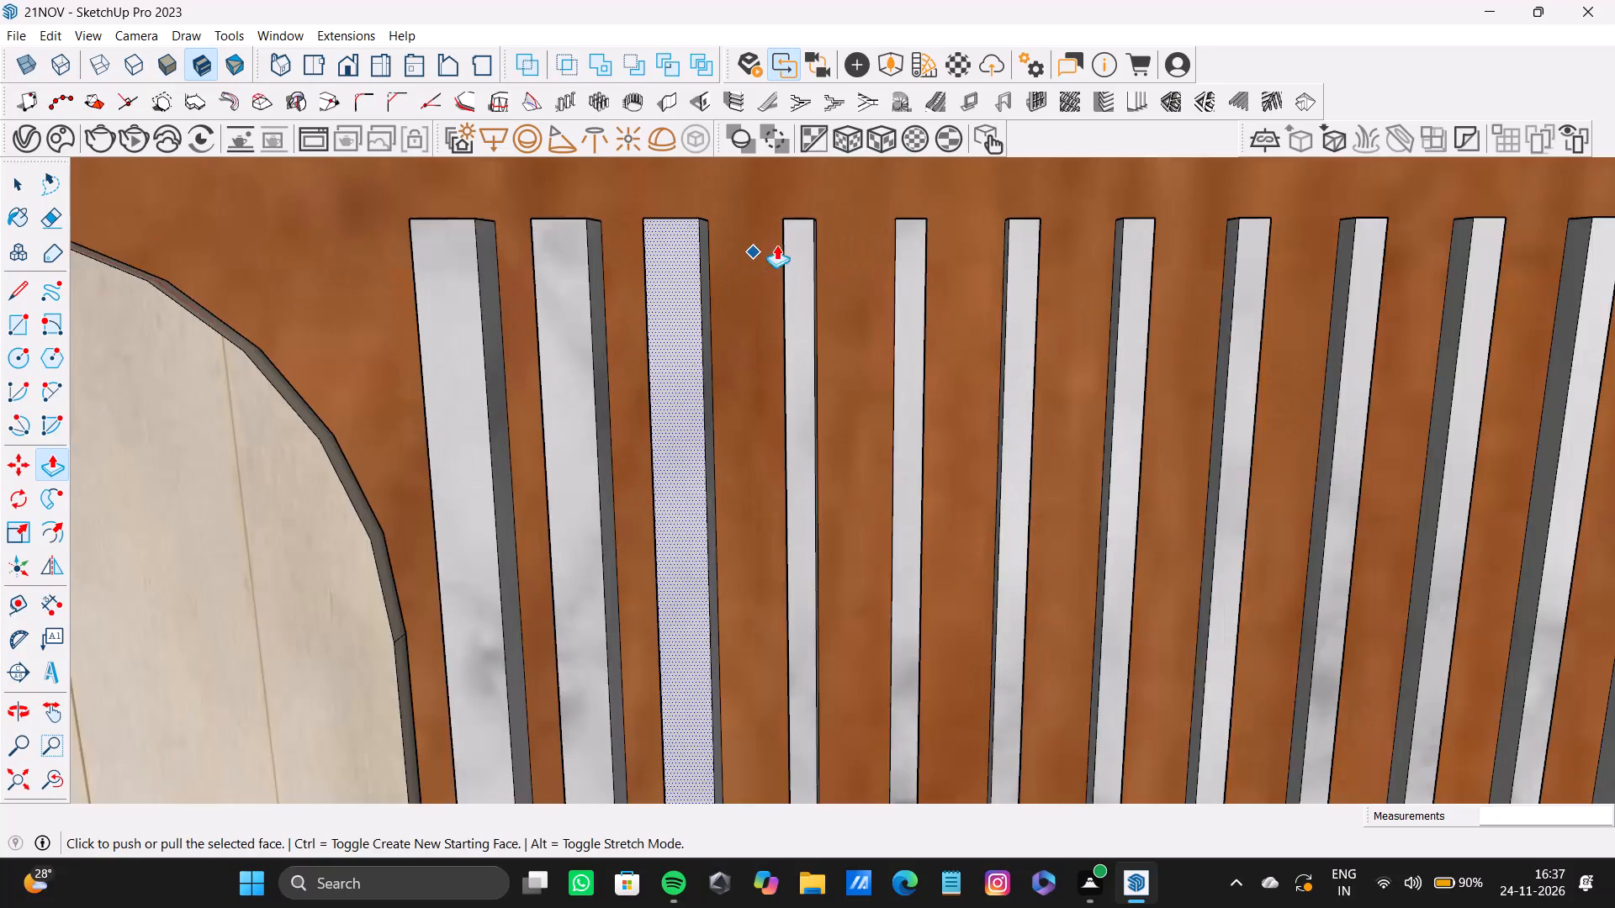
{"action": "scroll", "coordinate": [776, 245], "scroll_direction": "up", "scroll_amount": 4}
{"action": "middle_click_drag", "start_coordinate": [823, 235], "coordinate": [1103, 377]}
{"action": "key", "text": "space"}
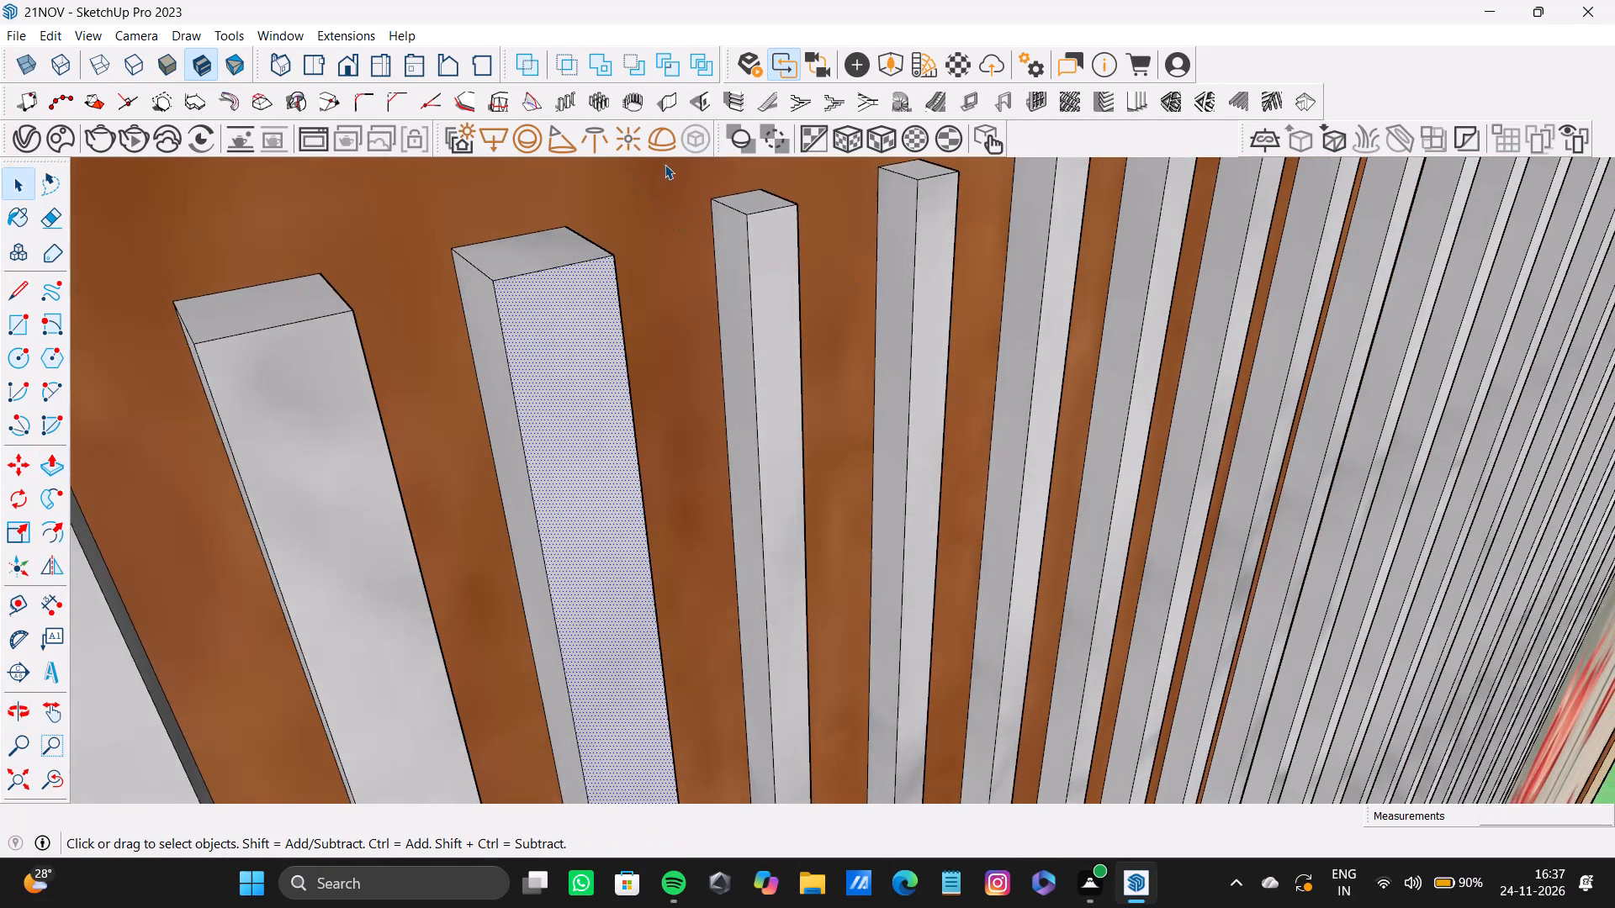
{"action": "scroll", "coordinate": [678, 196], "scroll_direction": "up", "scroll_amount": 4}
{"action": "left_click", "coordinate": [762, 248]}
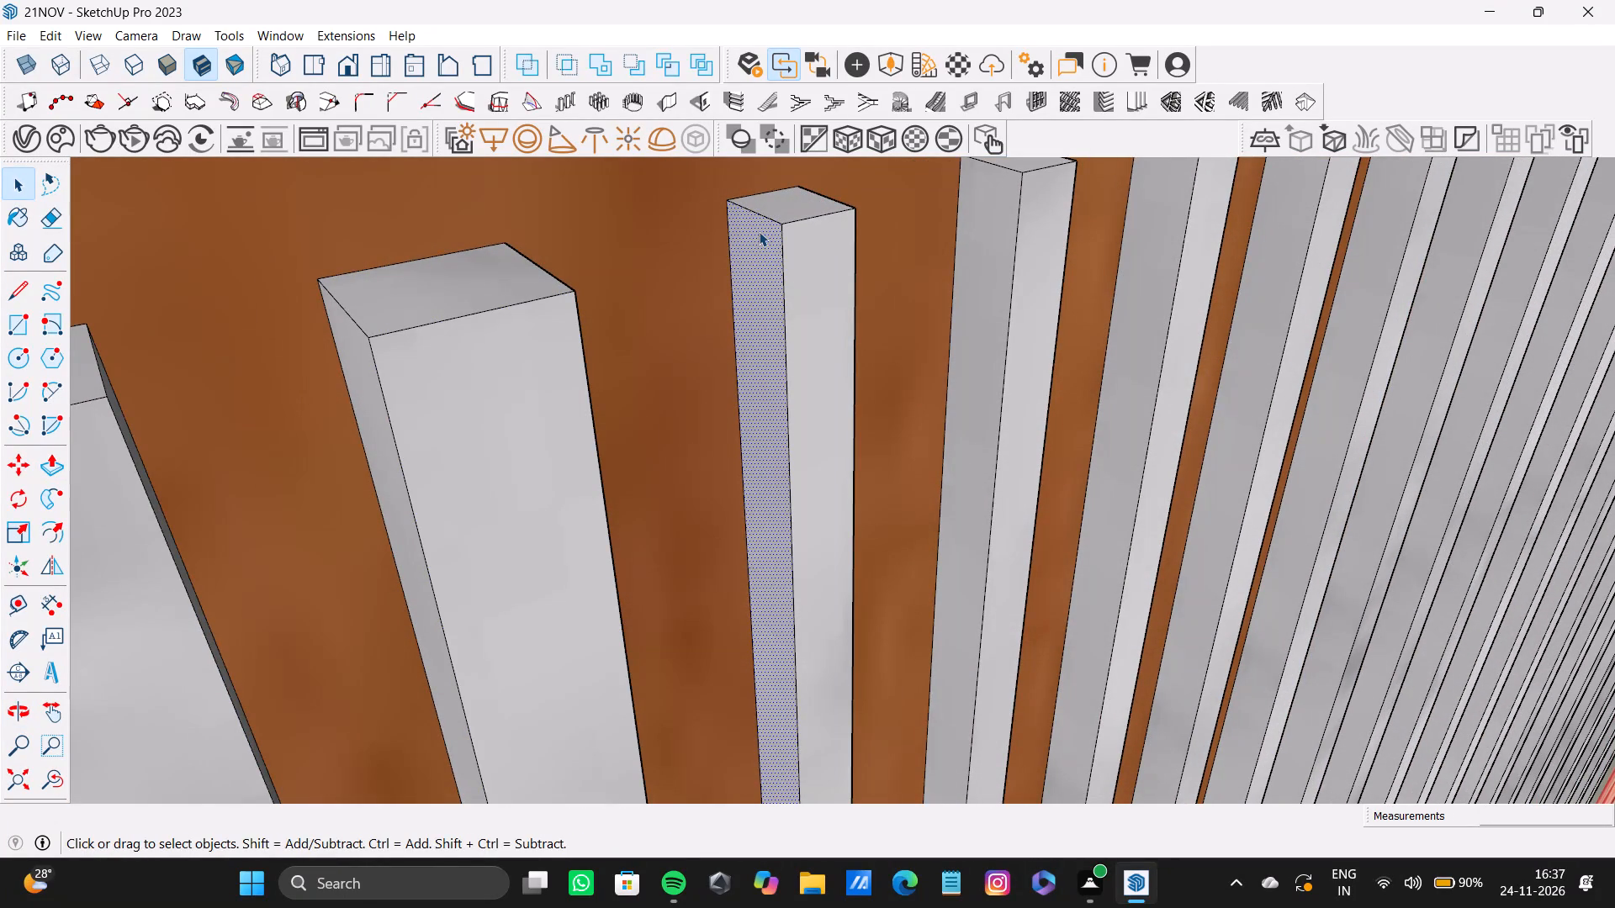
{"action": "key", "text": "p"}
{"action": "left_click_drag", "start_coordinate": [758, 230], "coordinate": [715, 228]}
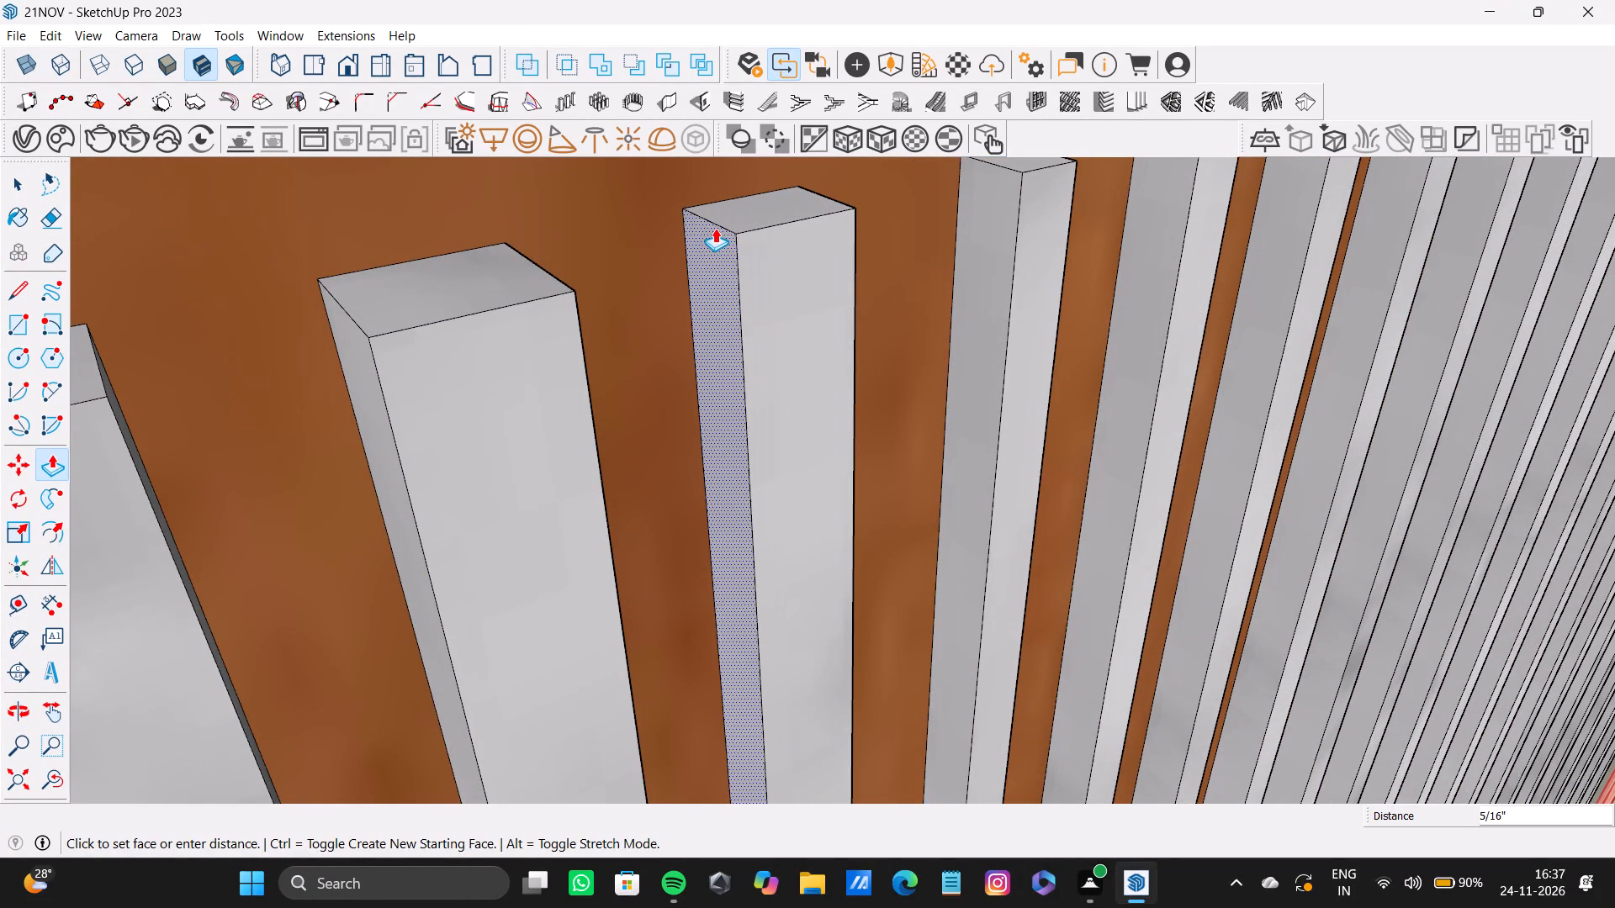
{"action": "left_click_drag", "start_coordinate": [715, 228], "coordinate": [691, 239]}
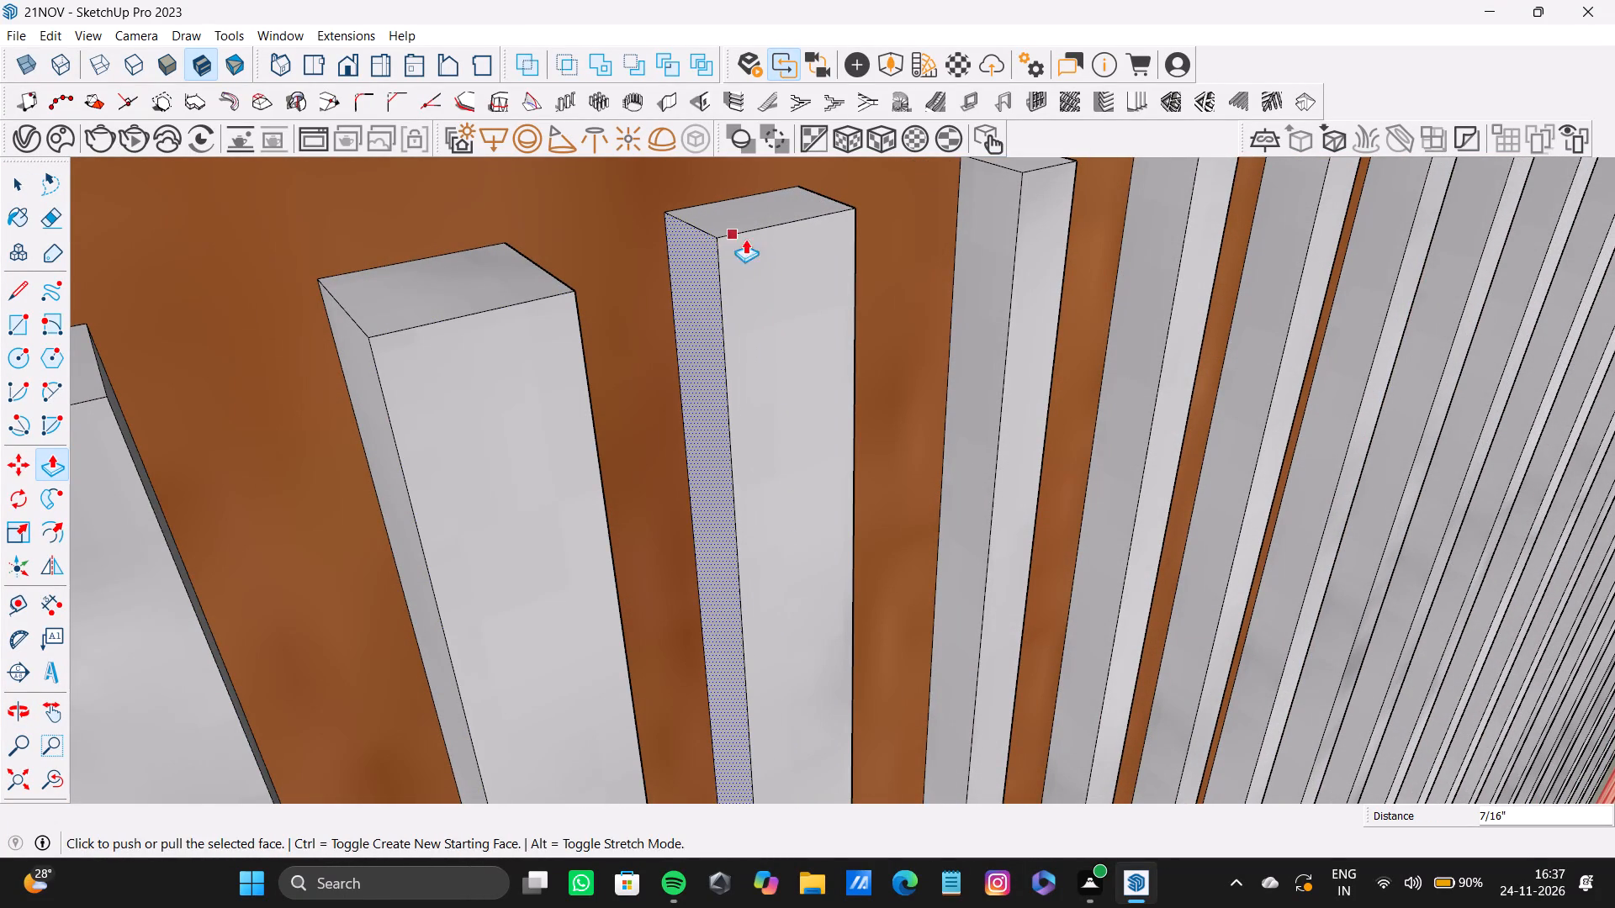
{"action": "key", "text": "space"}
{"action": "left_click", "coordinate": [786, 275]}
{"action": "key", "text": "p"}
{"action": "left_click_drag", "start_coordinate": [753, 288], "coordinate": [511, 529]}
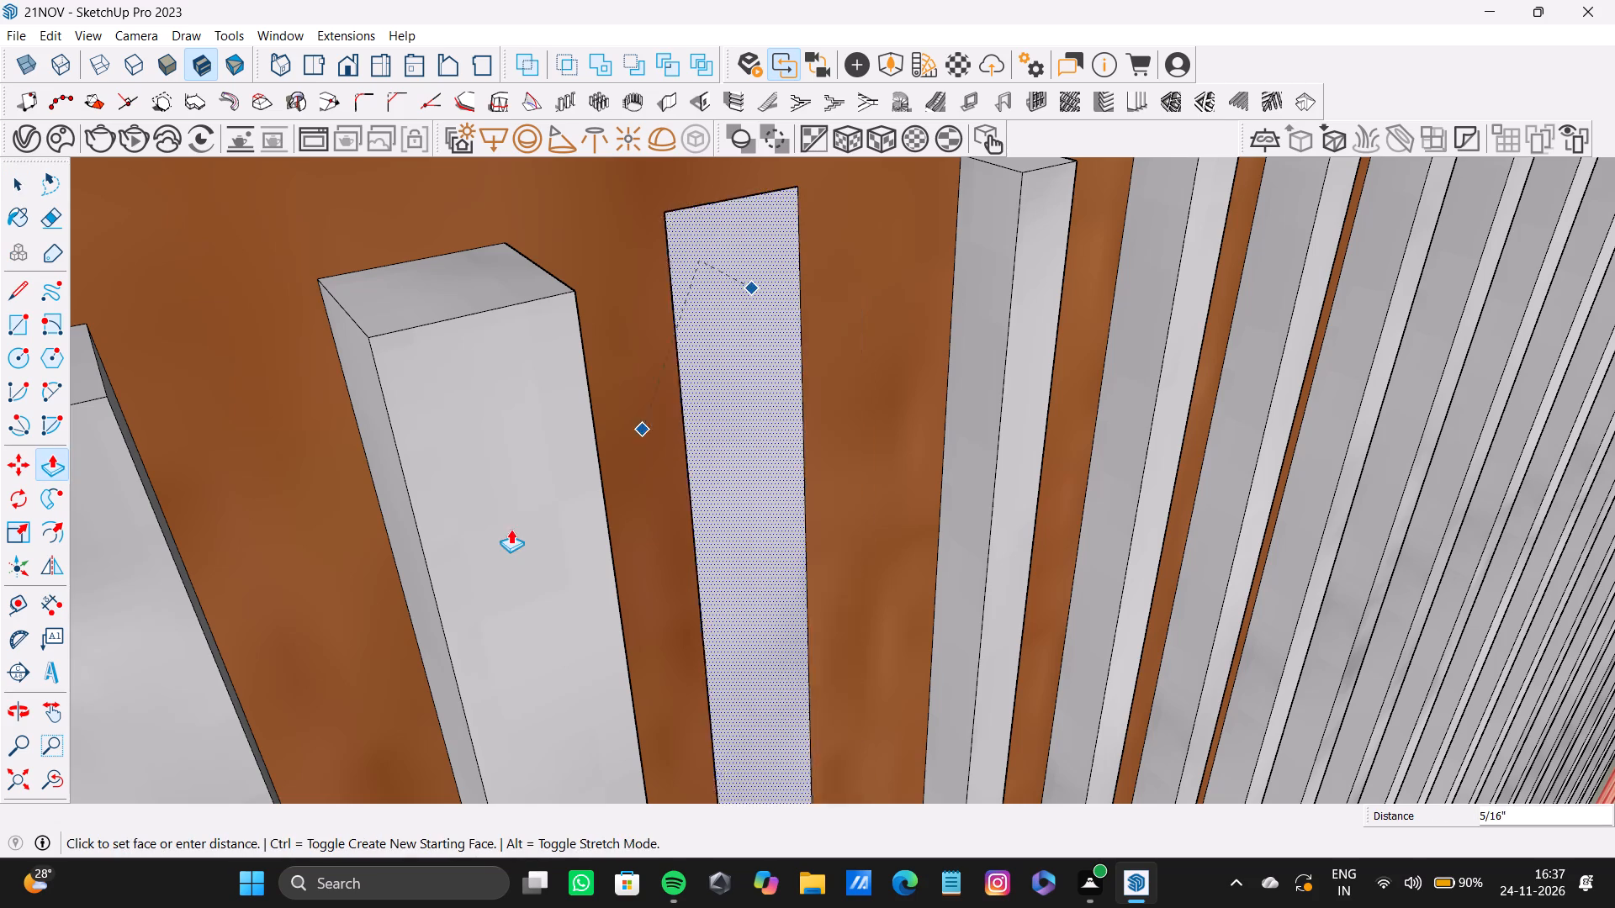
{"action": "left_click_drag", "start_coordinate": [511, 529], "coordinate": [511, 530]}
Enlarge the fifth wall slat by pulling its side face outward about 7/16" toward the fourth slat and its front face forward.
{"action": "scroll", "coordinate": [709, 389], "scroll_direction": "down", "scroll_amount": 4}
{"action": "middle_click_drag", "start_coordinate": [862, 358], "coordinate": [765, 509], "text": "shift"}
{"action": "key", "text": "space"}
{"action": "left_click", "coordinate": [802, 404]}
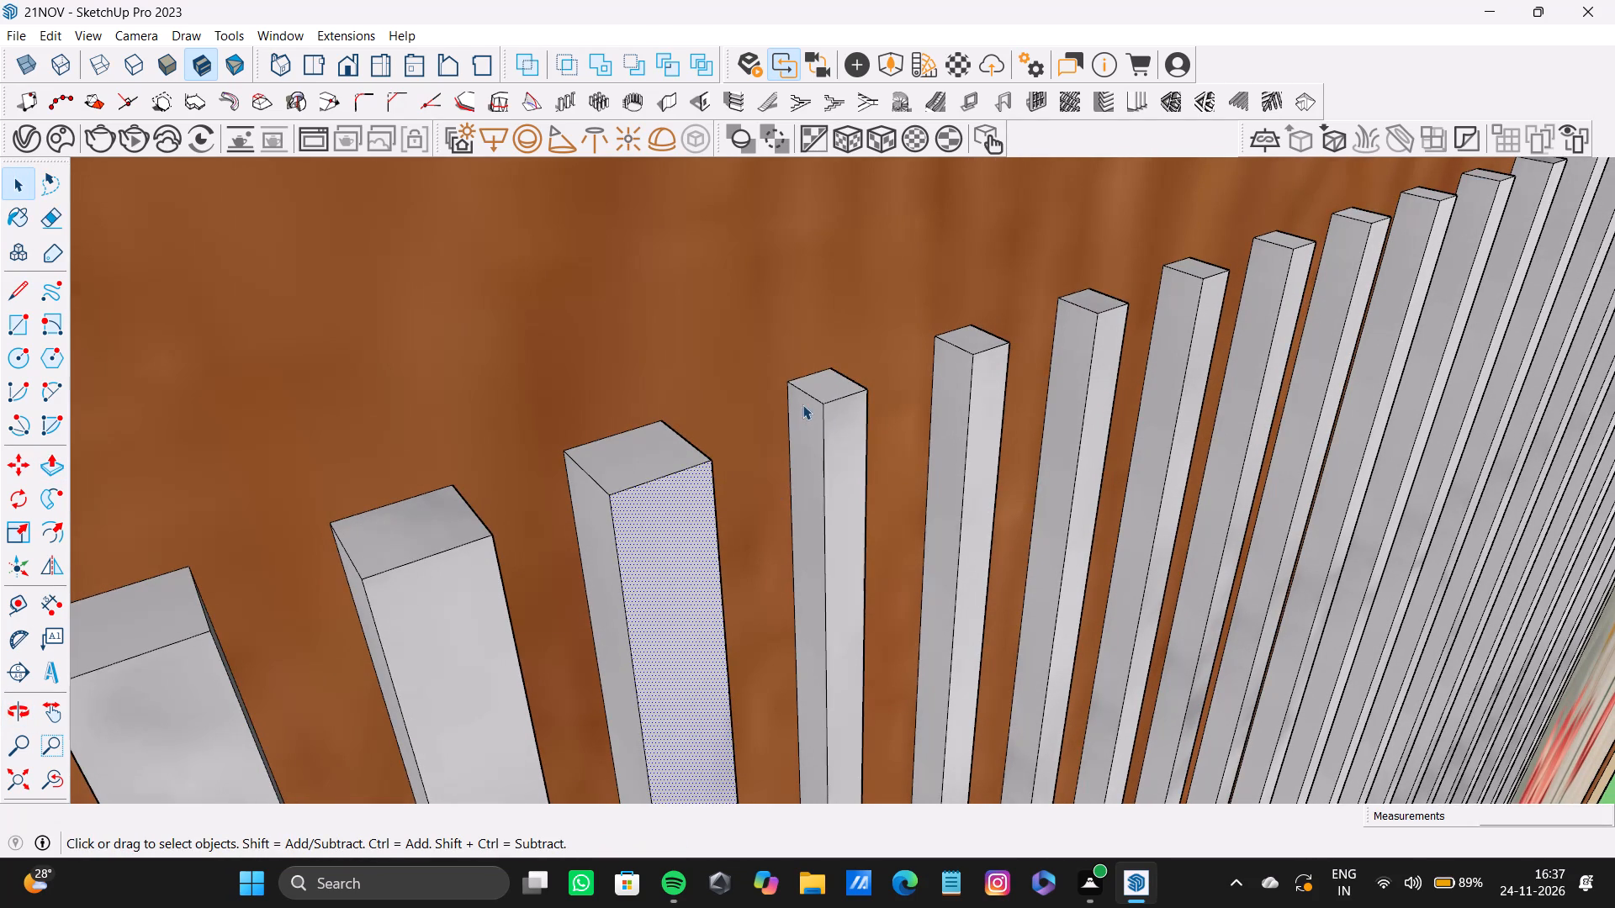
{"action": "key", "text": "p"}
{"action": "left_click_drag", "start_coordinate": [813, 418], "coordinate": [778, 432]}
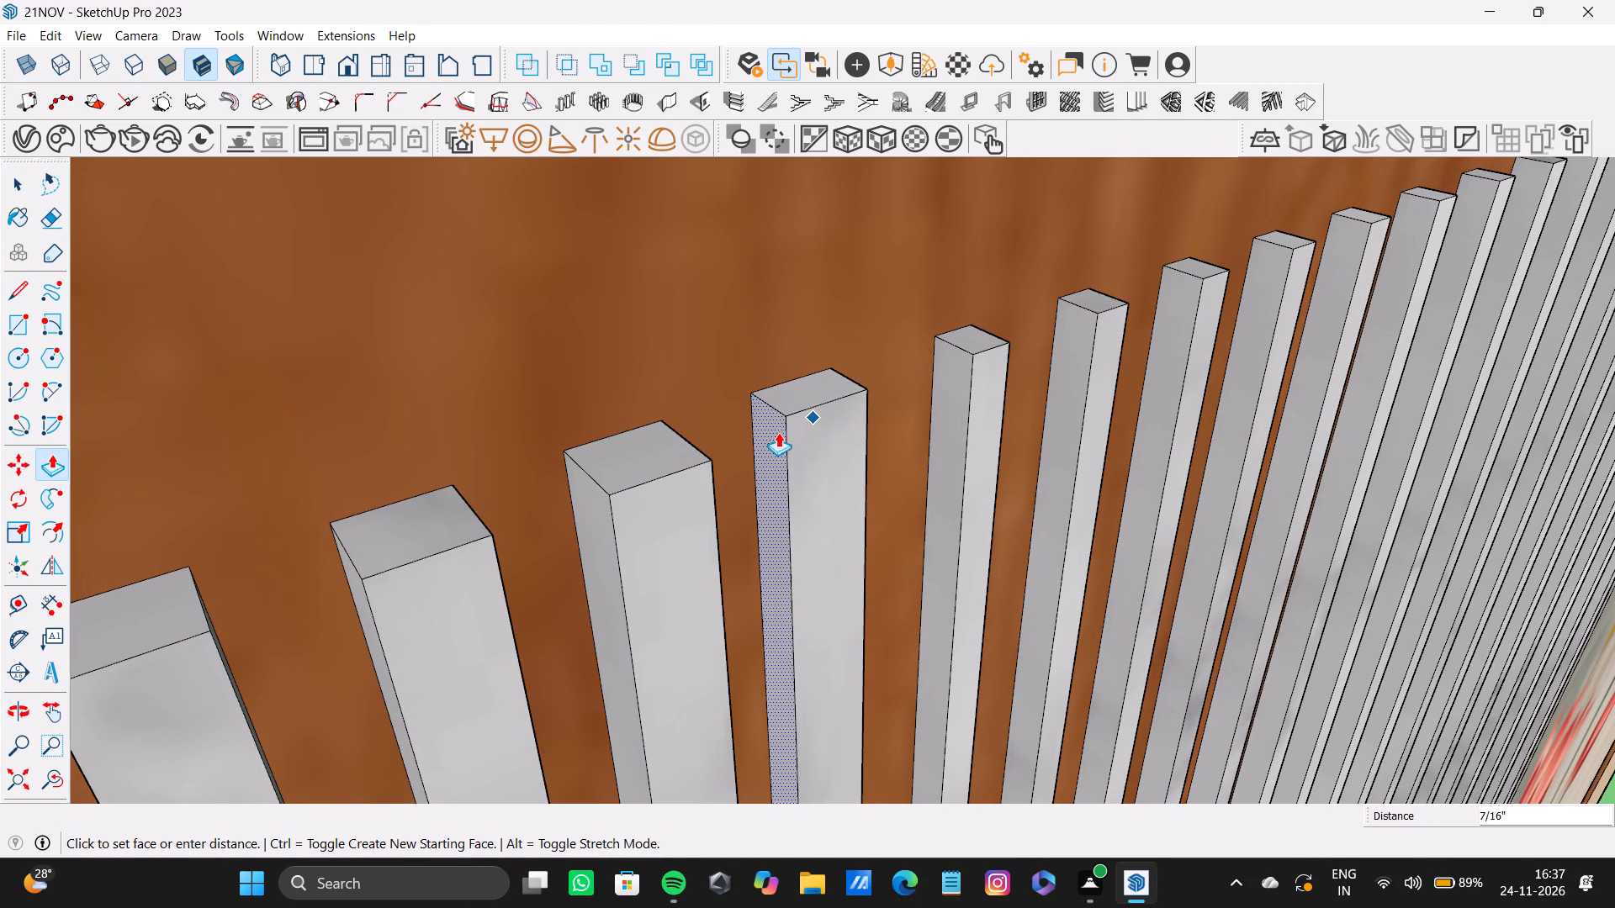
{"action": "left_click_drag", "start_coordinate": [778, 432], "coordinate": [777, 434]}
{"action": "key", "text": "space"}
{"action": "left_click", "coordinate": [838, 443]}
{"action": "key", "text": "p"}
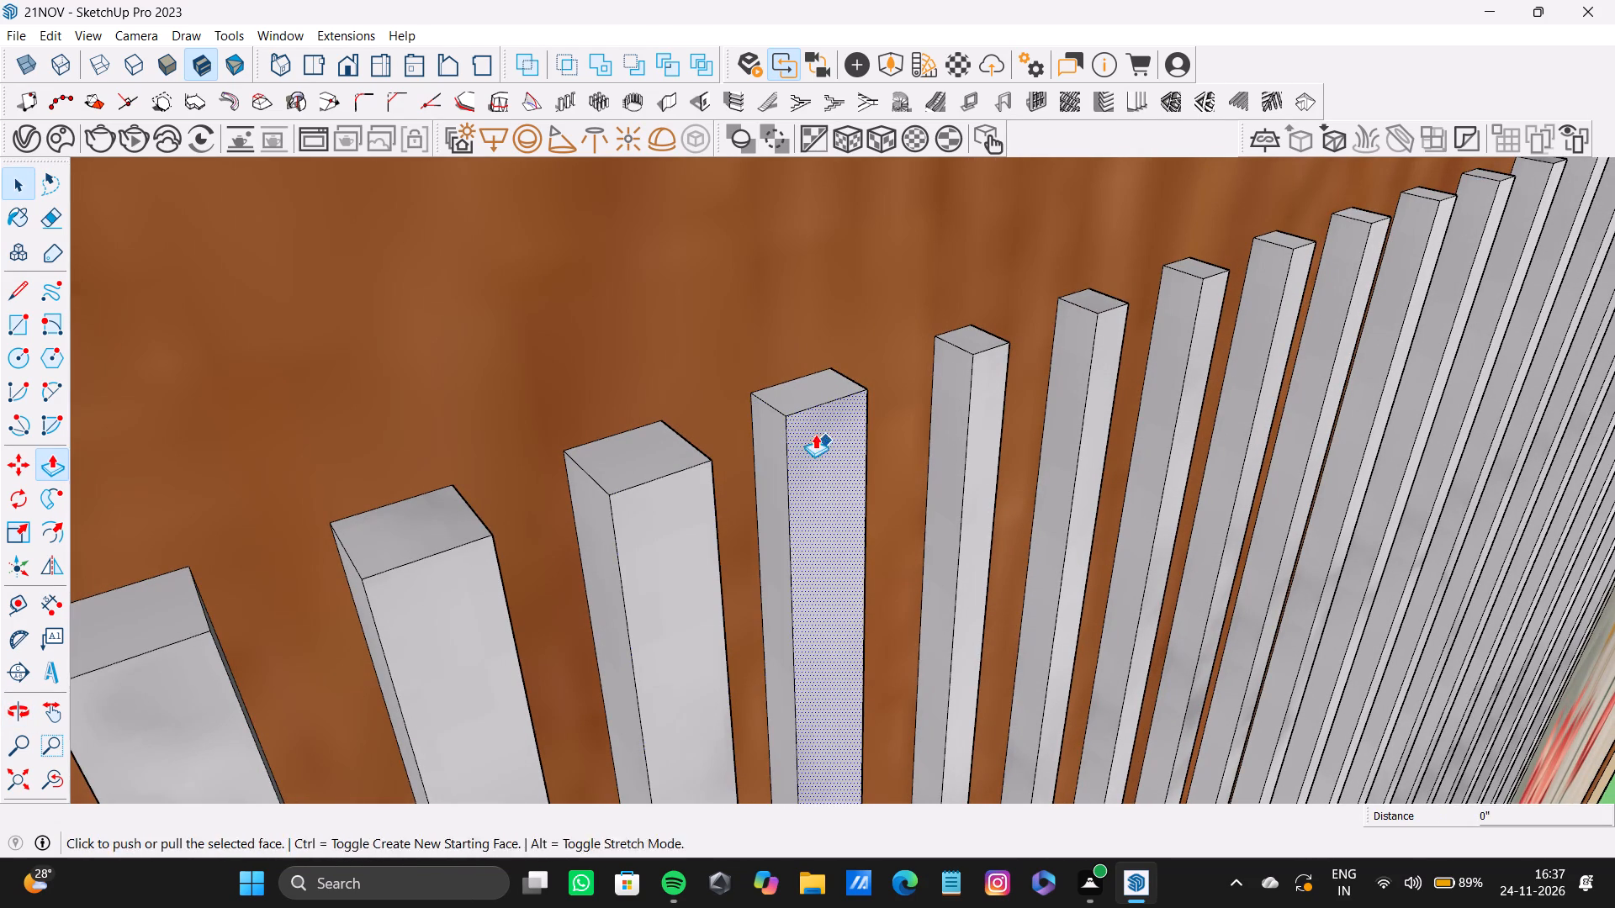
{"action": "left_click_drag", "start_coordinate": [815, 434], "coordinate": [707, 563]}
Enlarge the sixth wall slat by pulling its side face outward about 7/16" toward the fifth slat and its front face forward.
{"action": "key", "text": "space"}
{"action": "left_click", "coordinate": [967, 372]}
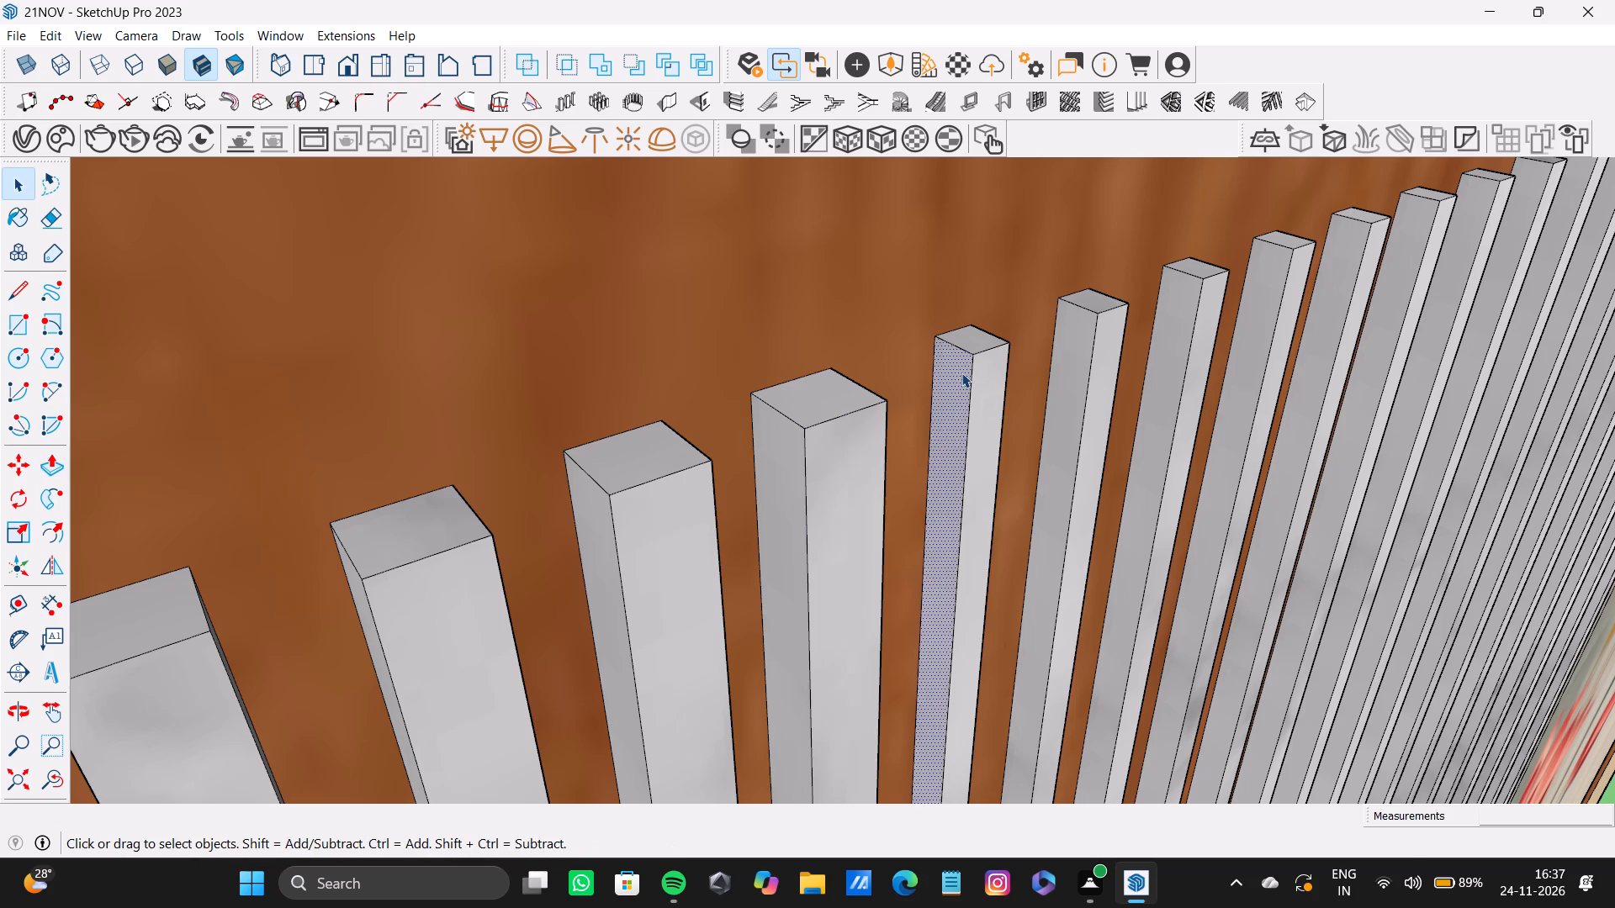
{"action": "key", "text": "p"}
{"action": "left_click_drag", "start_coordinate": [961, 372], "coordinate": [939, 393]}
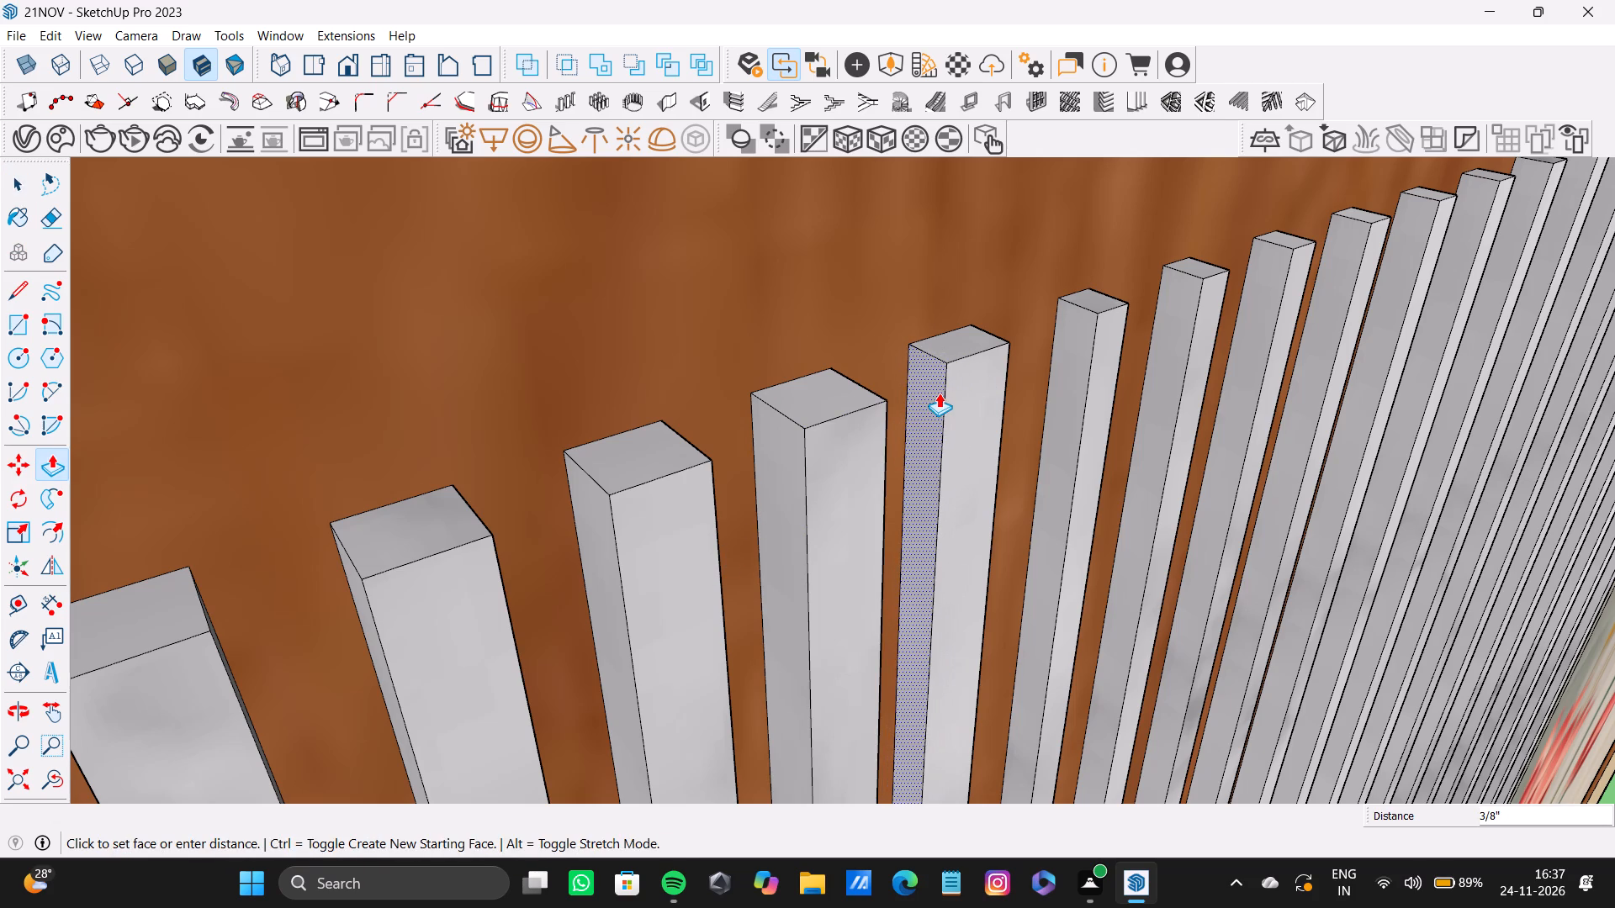
{"action": "left_click_drag", "start_coordinate": [939, 393], "coordinate": [932, 388]}
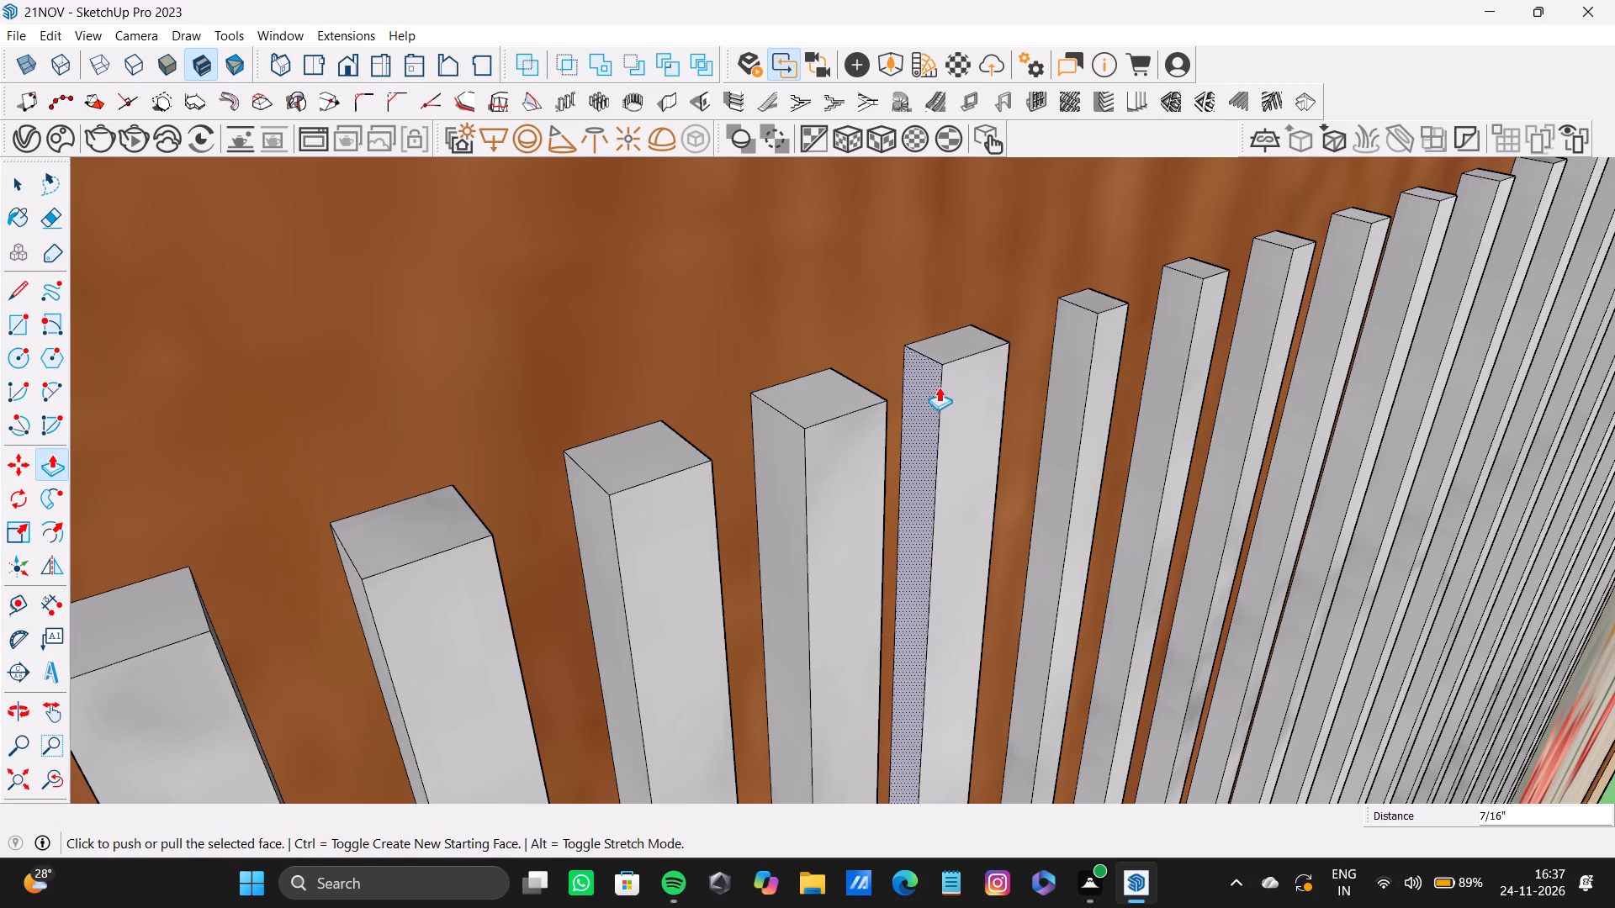
{"action": "key", "text": "space"}
{"action": "left_click", "coordinate": [965, 386]}
{"action": "key", "text": "p"}
{"action": "left_click_drag", "start_coordinate": [1165, 379], "coordinate": [1009, 517]}
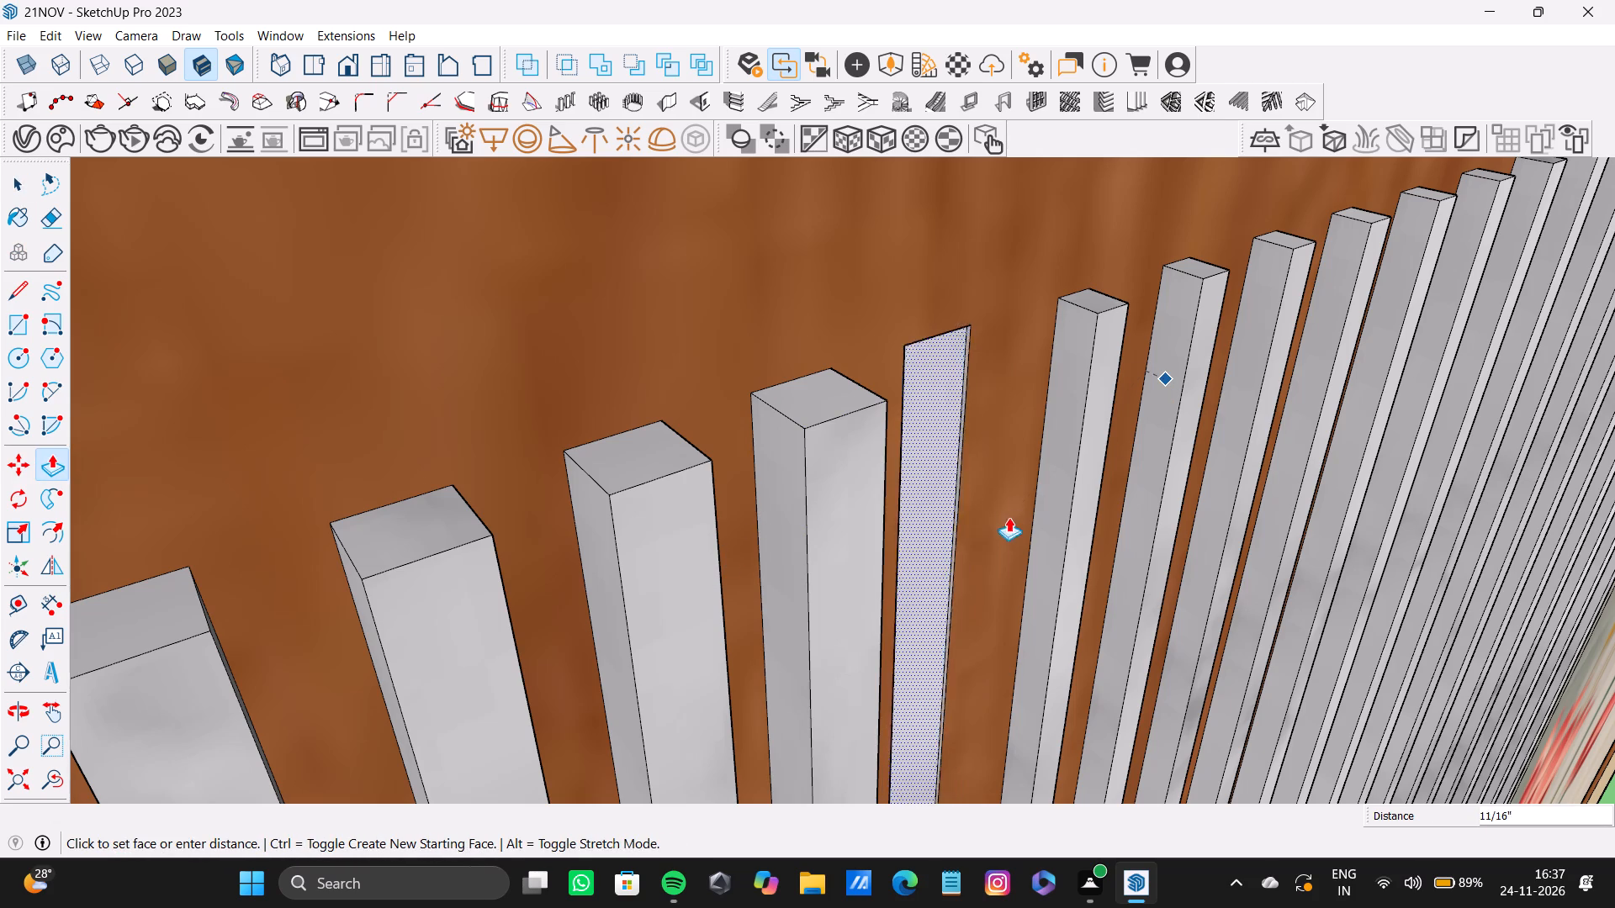
{"action": "left_click_drag", "start_coordinate": [1009, 517], "coordinate": [843, 552]}
Widen the seventh wall slat with Push/Pull by pulling its side face outward toward the sixth slat.
{"action": "scroll", "coordinate": [1042, 462], "scroll_direction": "down", "scroll_amount": 2}
{"action": "middle_click_drag", "start_coordinate": [1068, 461], "coordinate": [1008, 409]}
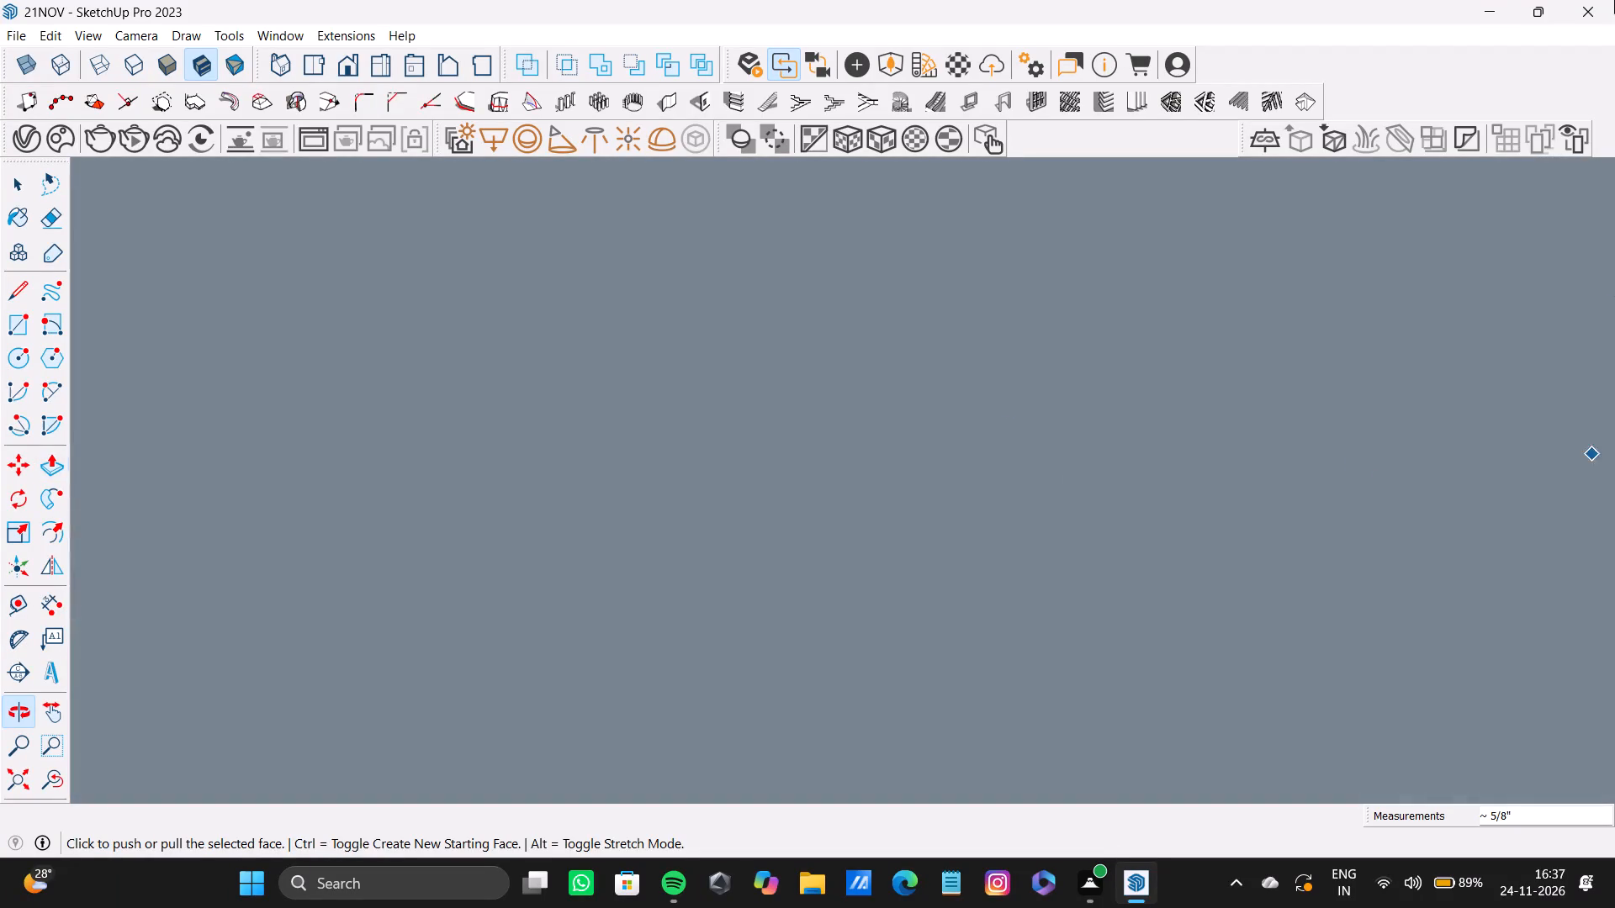
{"action": "left_click", "coordinate": [14, 788]}
{"action": "middle_click_drag", "start_coordinate": [675, 460], "coordinate": [830, 272]}
{"action": "scroll", "coordinate": [519, 293], "scroll_direction": "up", "scroll_amount": 15}
{"action": "middle_click_drag", "start_coordinate": [535, 262], "coordinate": [499, 372], "text": "shift"}
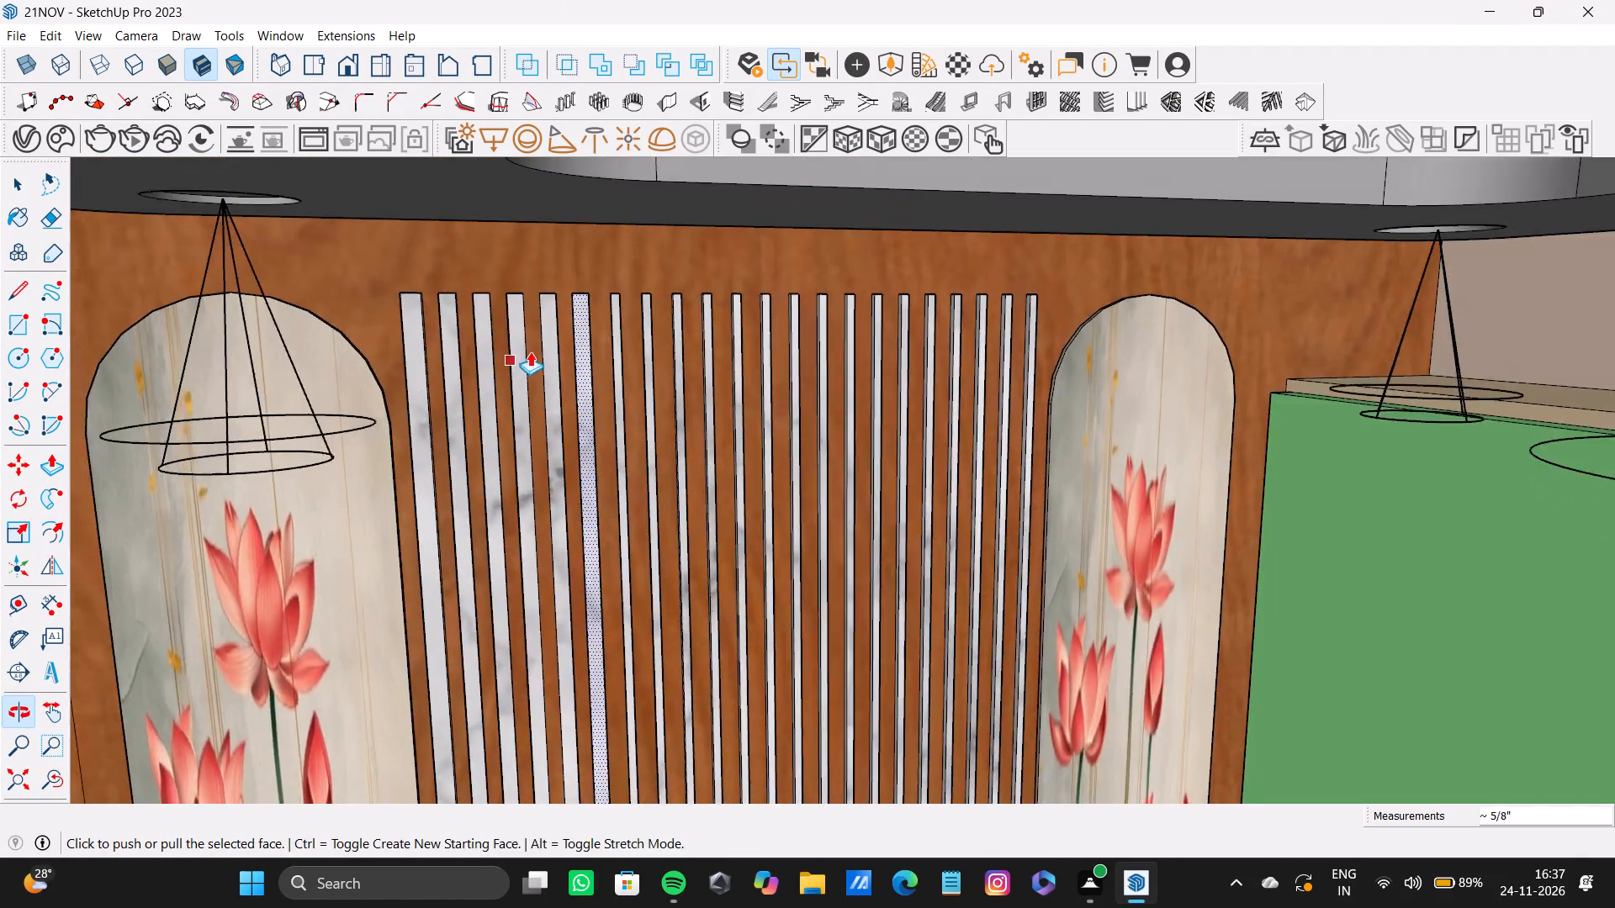
{"action": "scroll", "coordinate": [531, 349], "scroll_direction": "up", "scroll_amount": 18}
{"action": "middle_click_drag", "start_coordinate": [644, 290], "coordinate": [890, 304]}
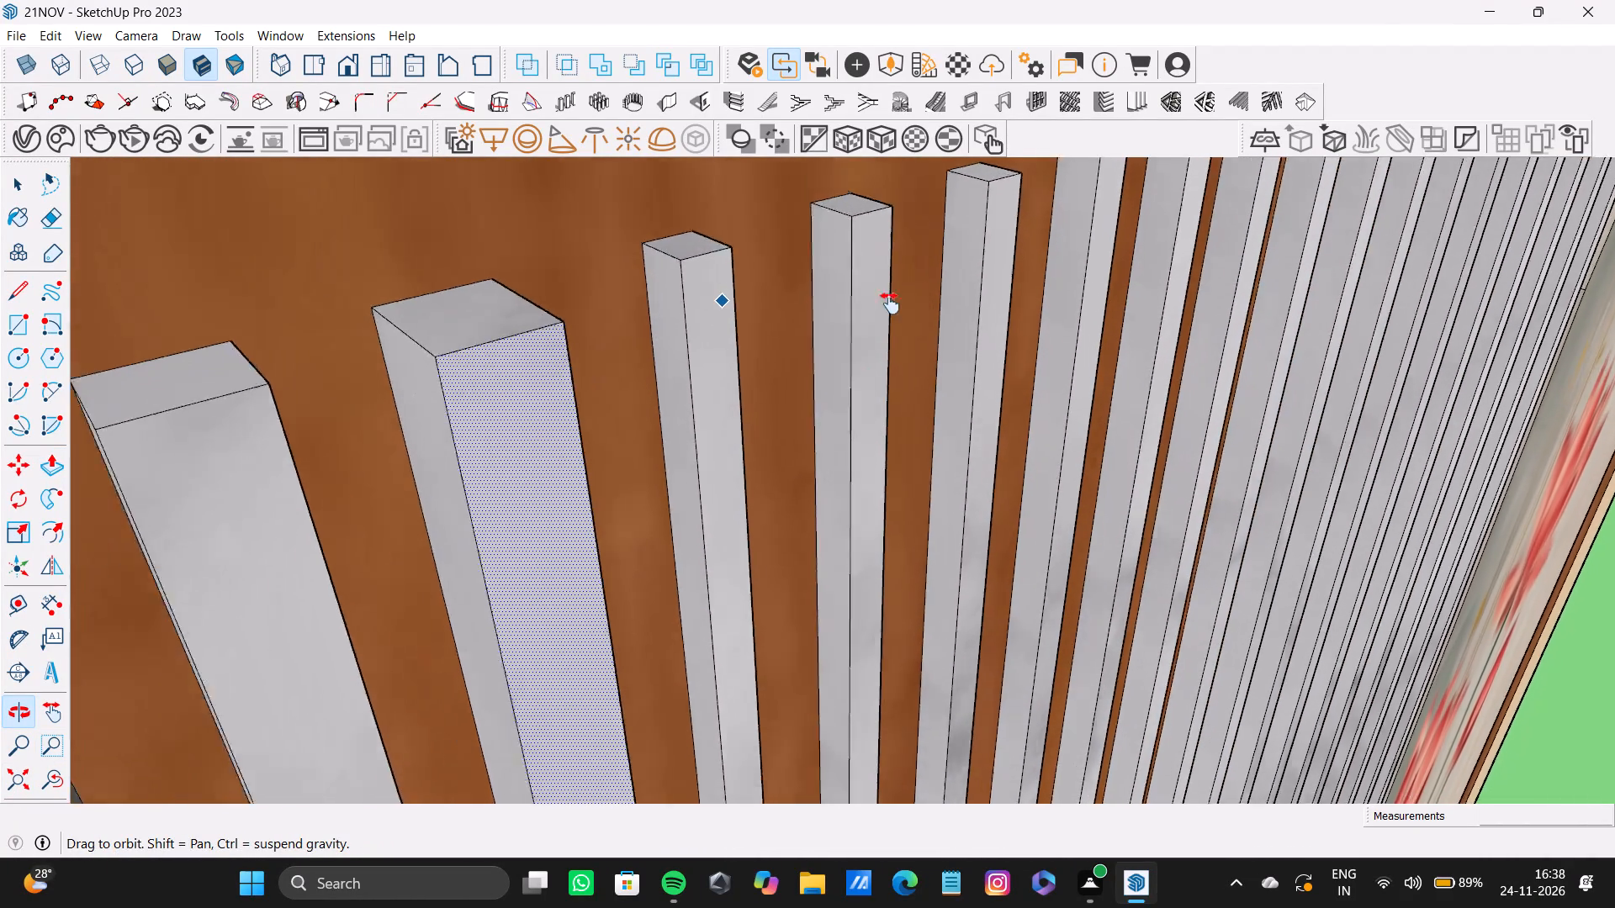
{"action": "middle_click_drag", "start_coordinate": [890, 304], "coordinate": [845, 364]}
{"action": "scroll", "coordinate": [751, 340], "scroll_direction": "down", "scroll_amount": 9}
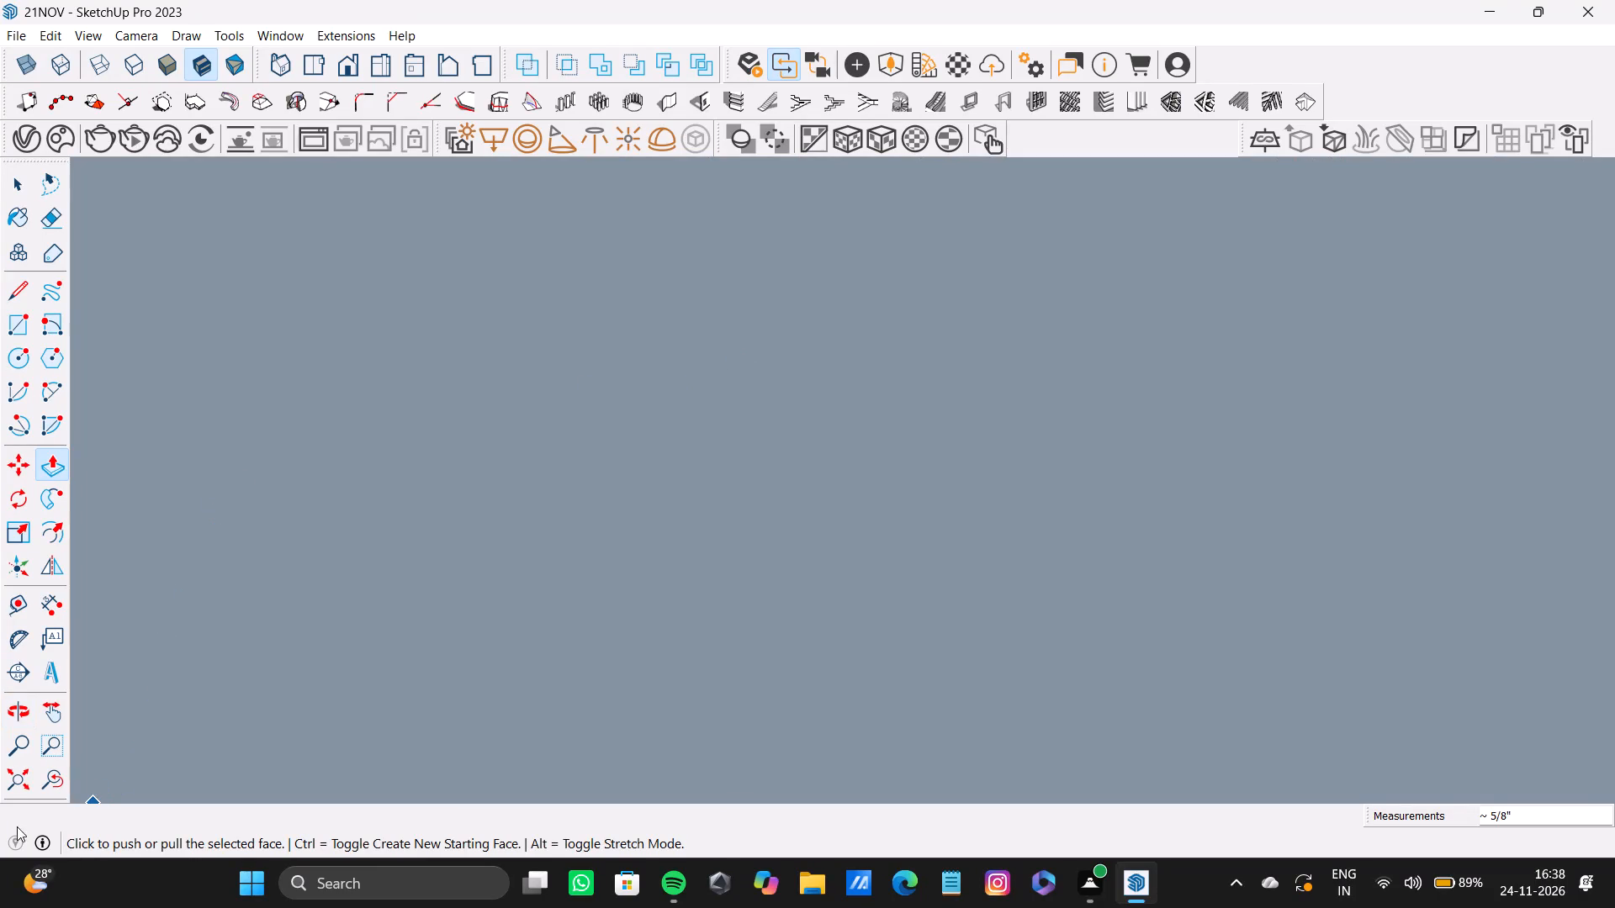
{"action": "left_click", "coordinate": [18, 769]}
{"action": "middle_click_drag", "start_coordinate": [468, 465], "coordinate": [614, 256]}
{"action": "scroll", "coordinate": [671, 304], "scroll_direction": "up", "scroll_amount": 9}
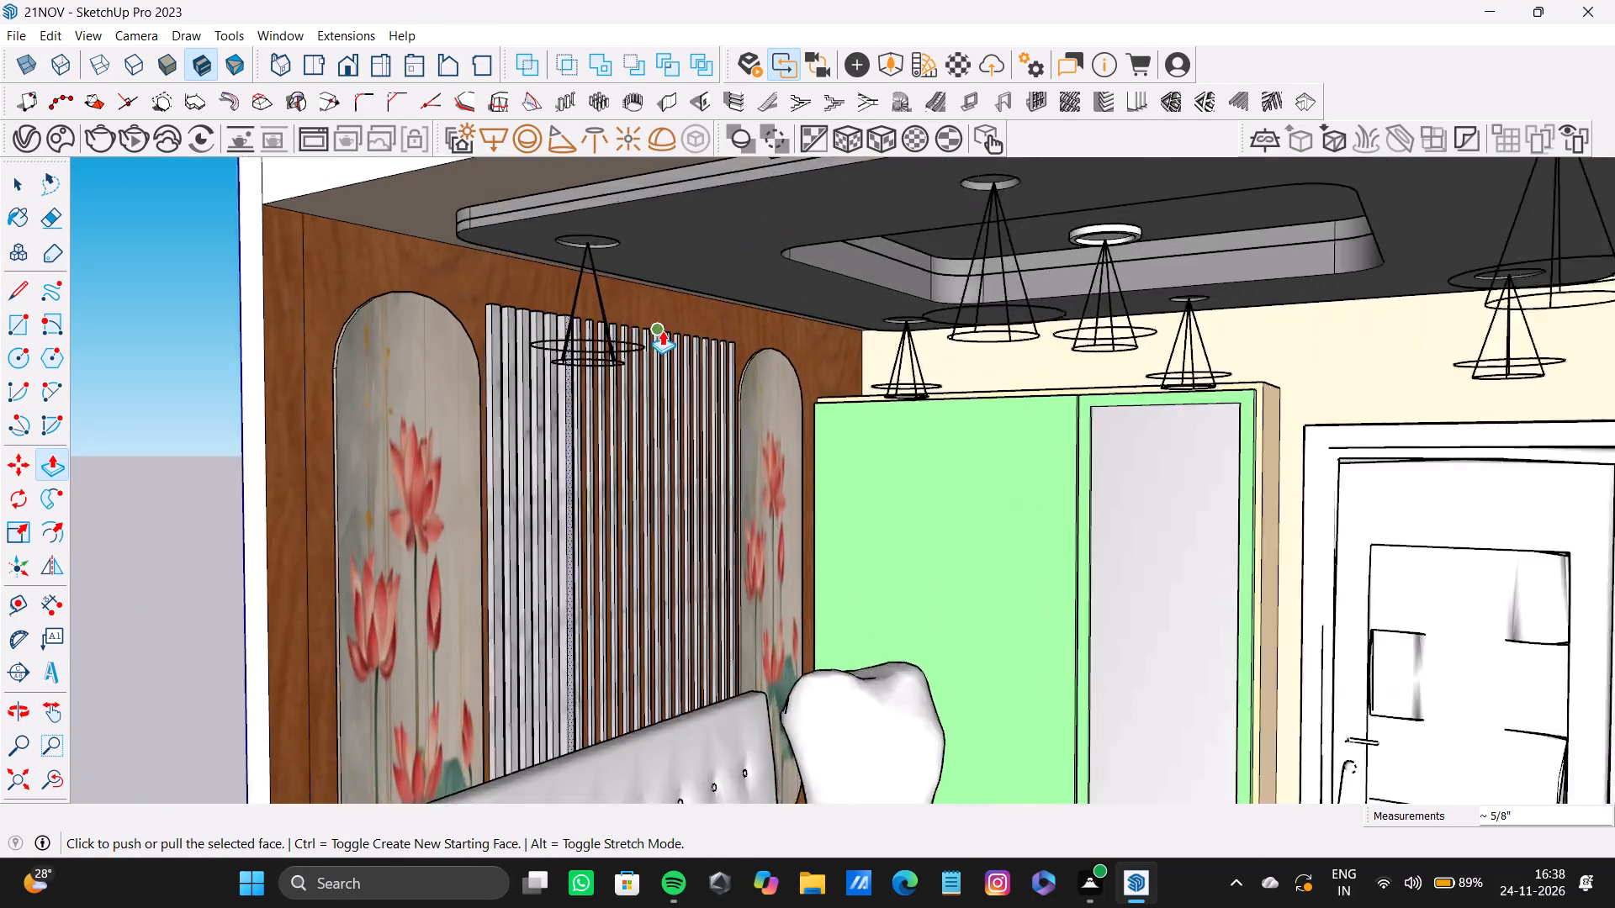
{"action": "scroll", "coordinate": [662, 330], "scroll_direction": "up", "scroll_amount": 7}
{"action": "middle_click_drag", "start_coordinate": [599, 347], "coordinate": [621, 321]}
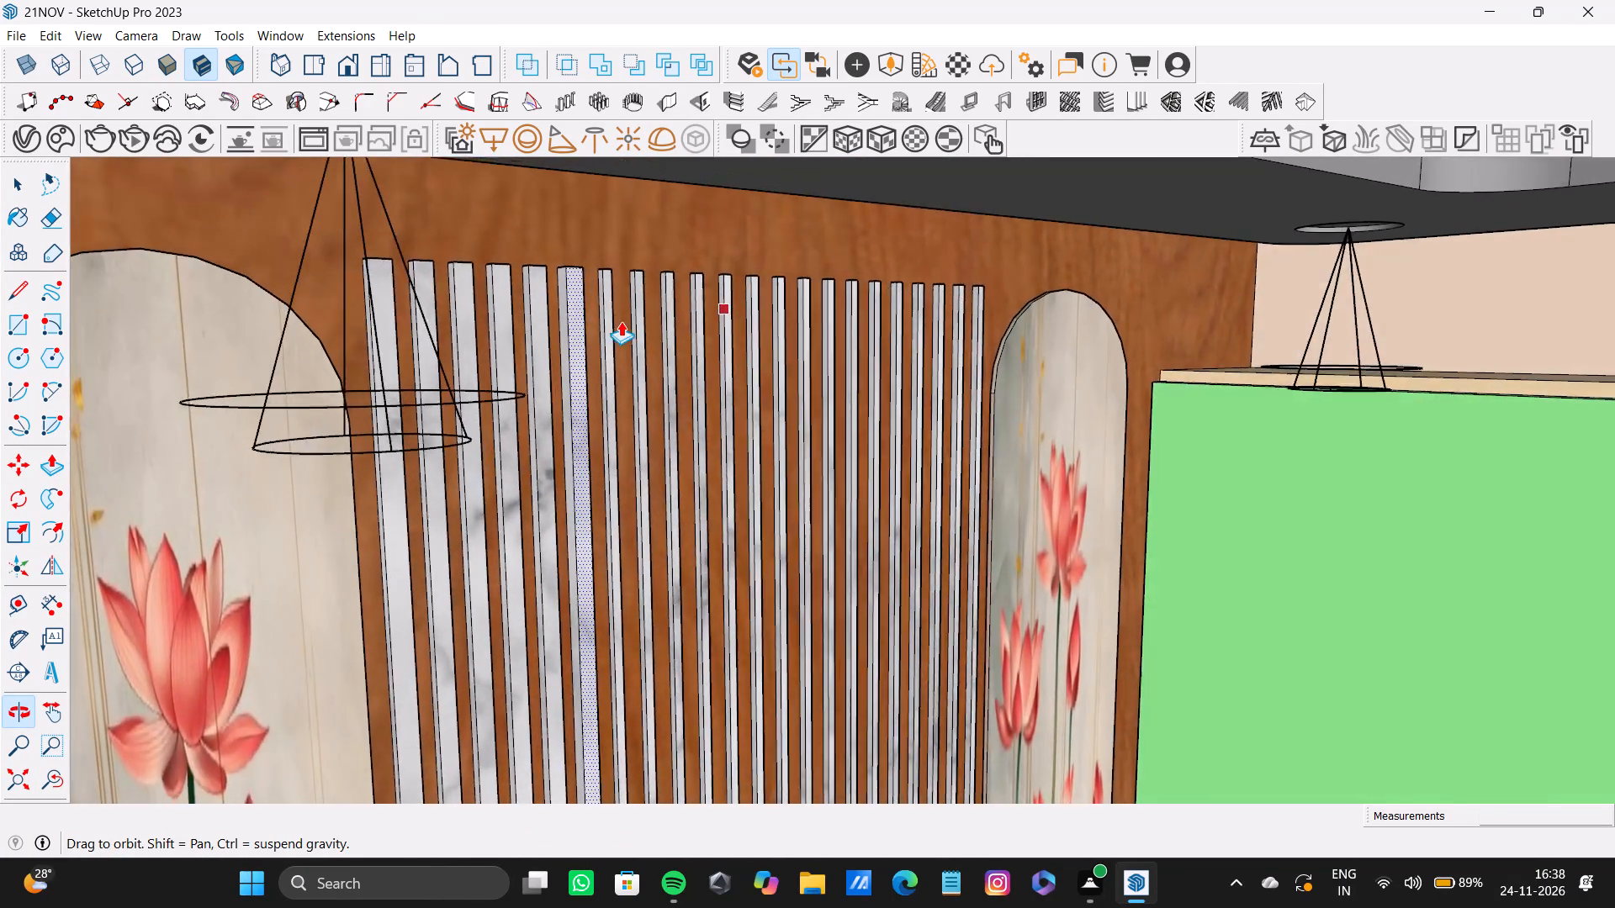
{"action": "middle_click_drag", "start_coordinate": [621, 321], "coordinate": [621, 325]}
{"action": "scroll", "coordinate": [591, 266], "scroll_direction": "up", "scroll_amount": 16}
{"action": "middle_click_drag", "start_coordinate": [601, 277], "coordinate": [712, 372]}
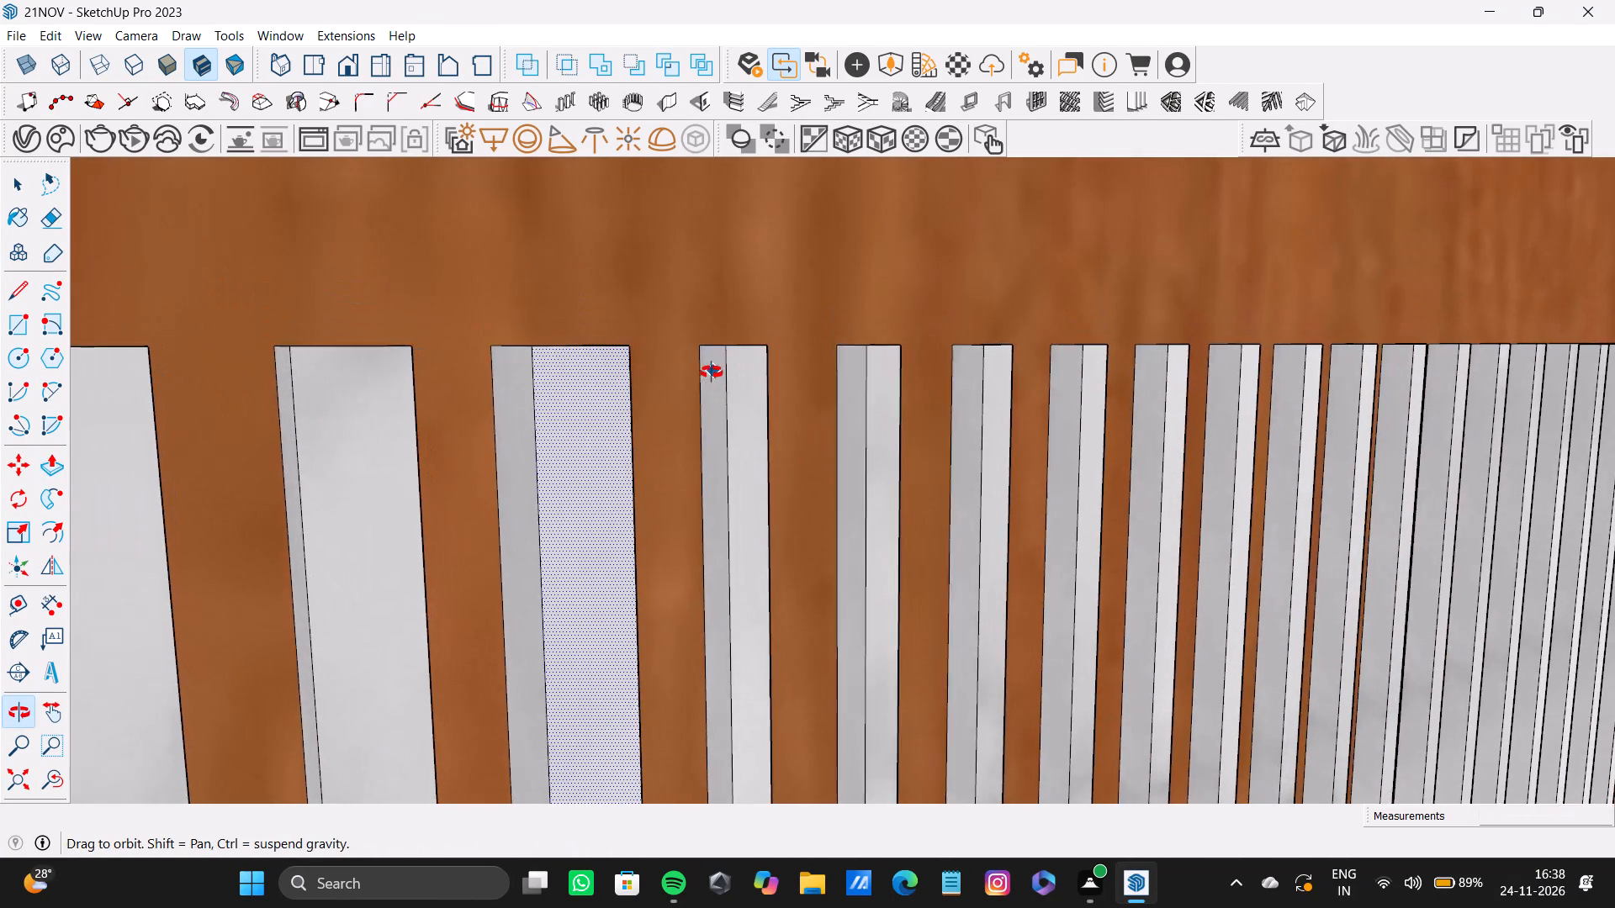
{"action": "middle_click_drag", "start_coordinate": [712, 372], "coordinate": [688, 408]}
{"action": "key", "text": "space"}
{"action": "left_click", "coordinate": [694, 393]}
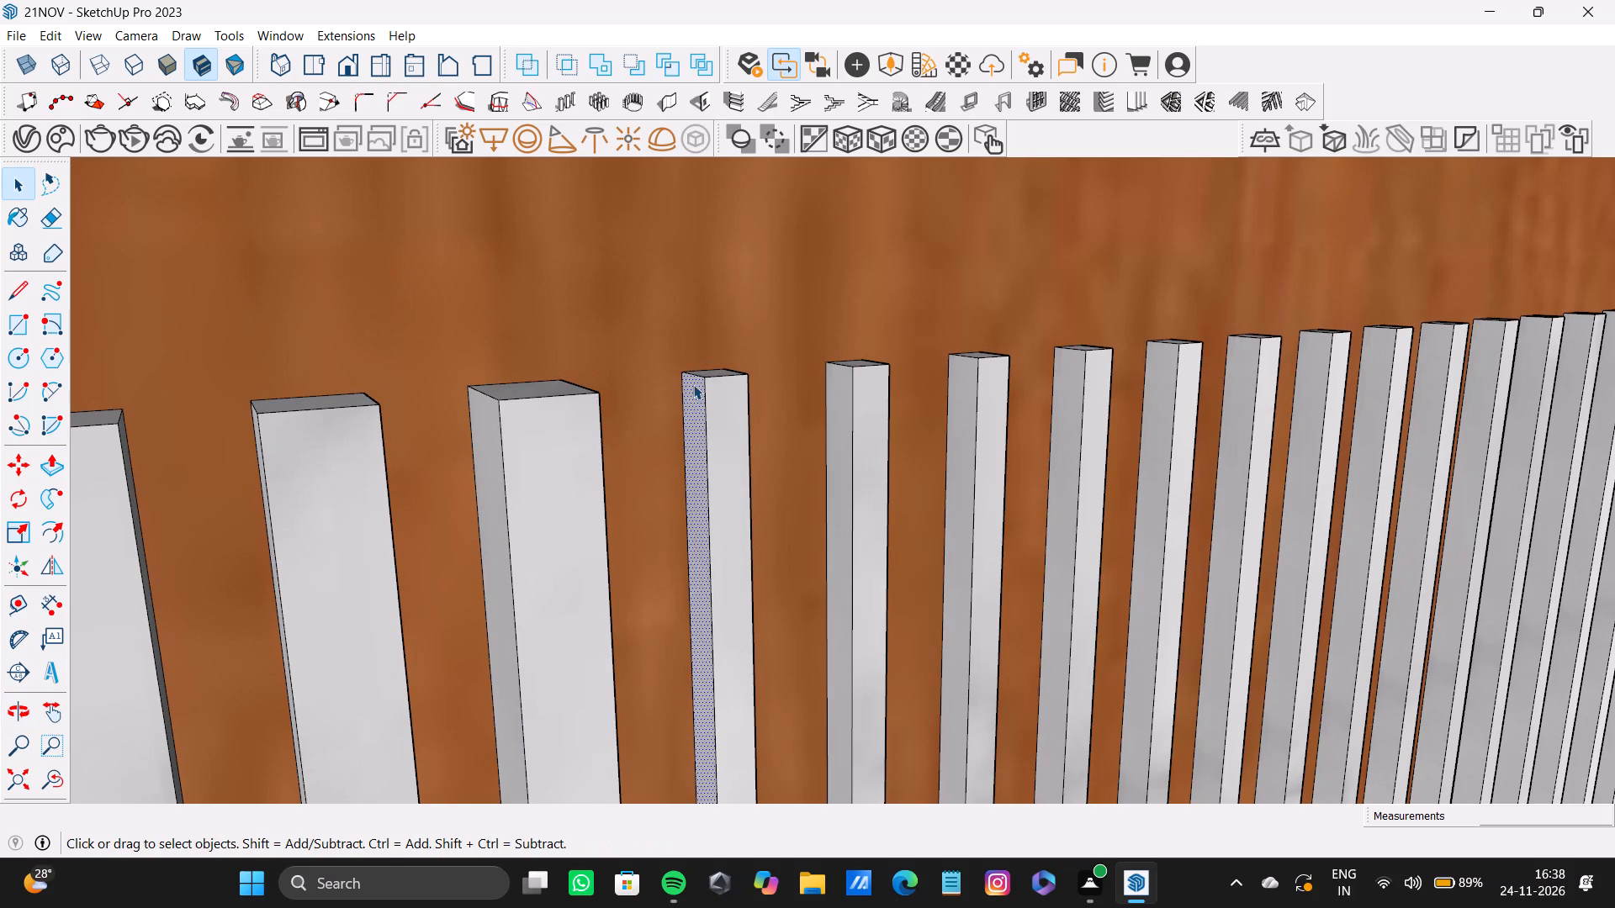
{"action": "key", "text": "p"}
{"action": "left_click_drag", "start_coordinate": [693, 380], "coordinate": [669, 383]}
Widen the eighth wall slat by pulling its side face outward about 3/8" toward the seventh slat.
{"action": "key", "text": "space"}
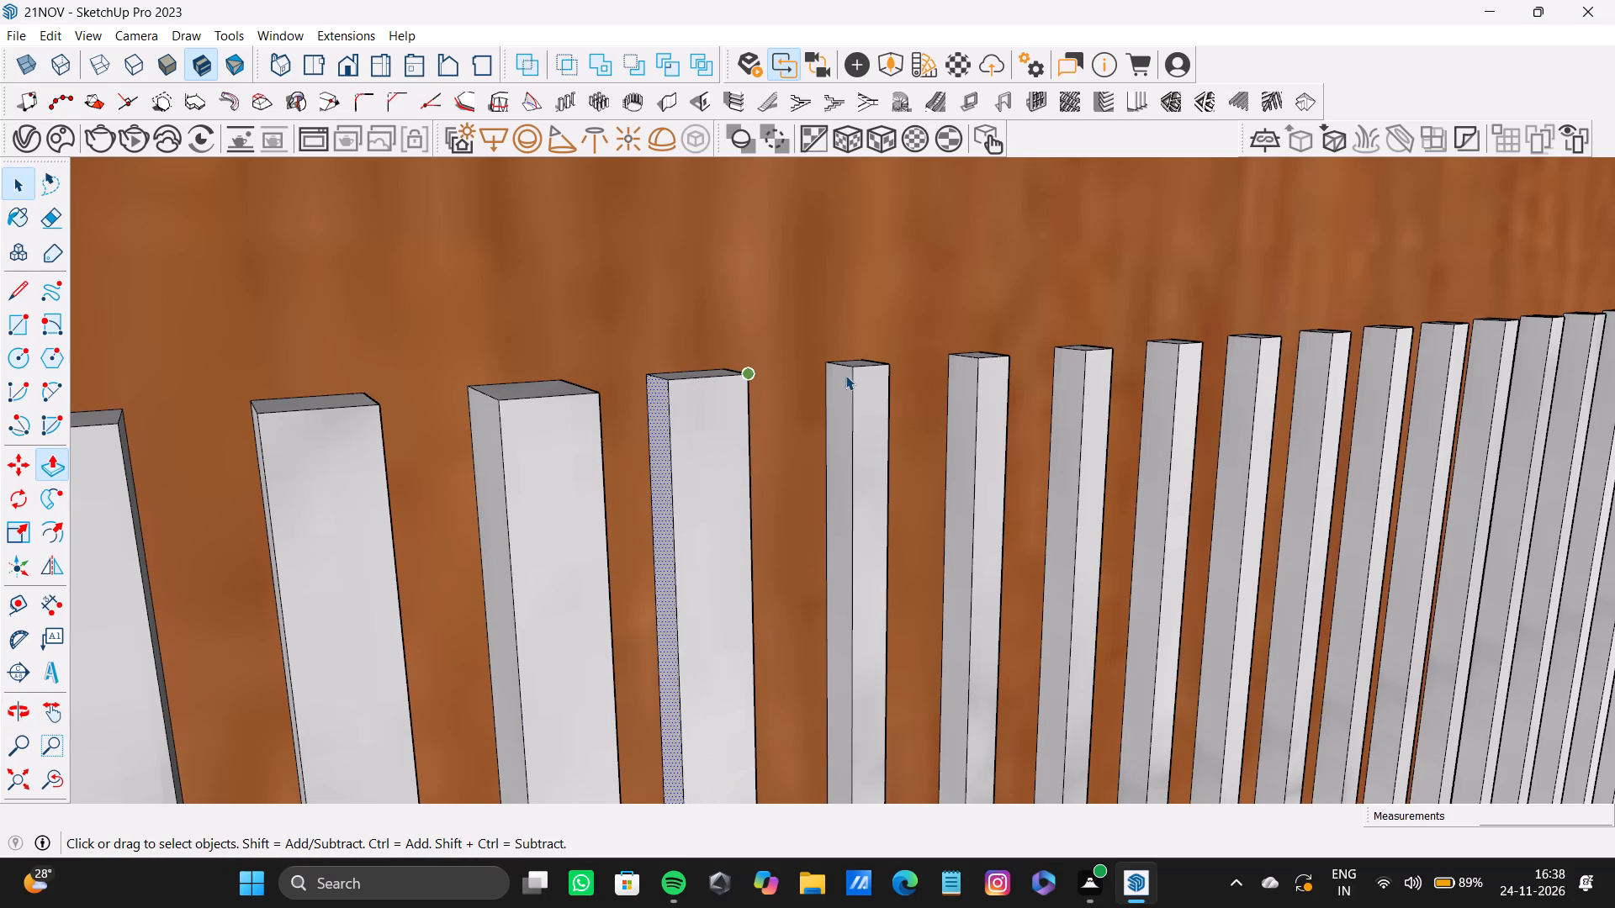
{"action": "left_click", "coordinate": [838, 378]}
{"action": "key", "text": "p"}
{"action": "left_click_drag", "start_coordinate": [840, 377], "coordinate": [828, 378]}
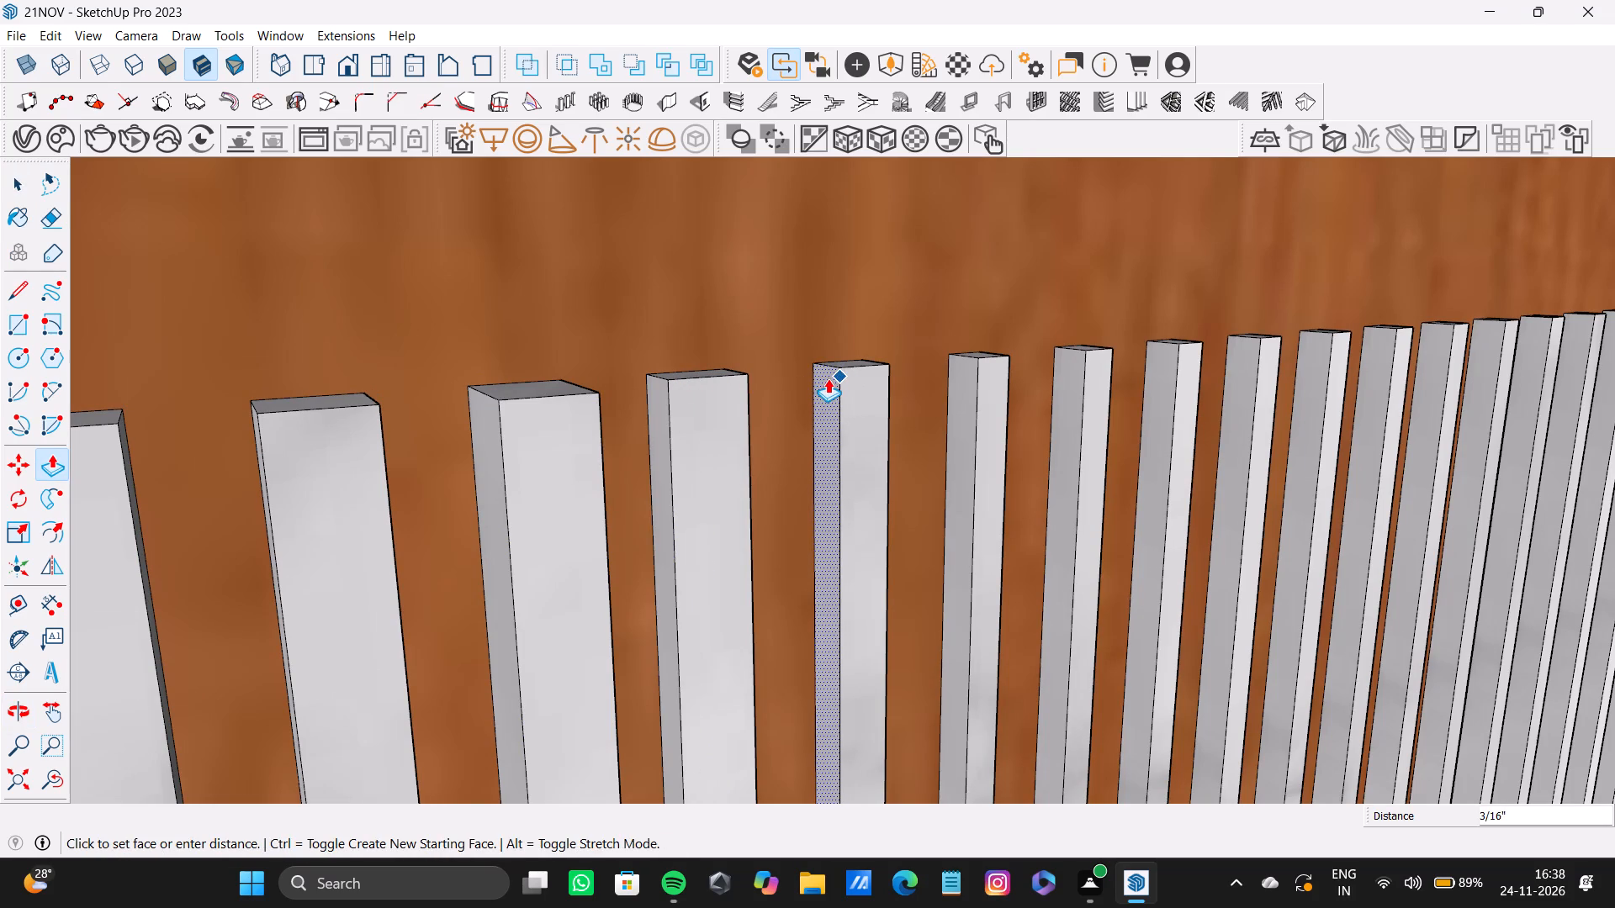
{"action": "left_click_drag", "start_coordinate": [828, 378], "coordinate": [817, 385]}
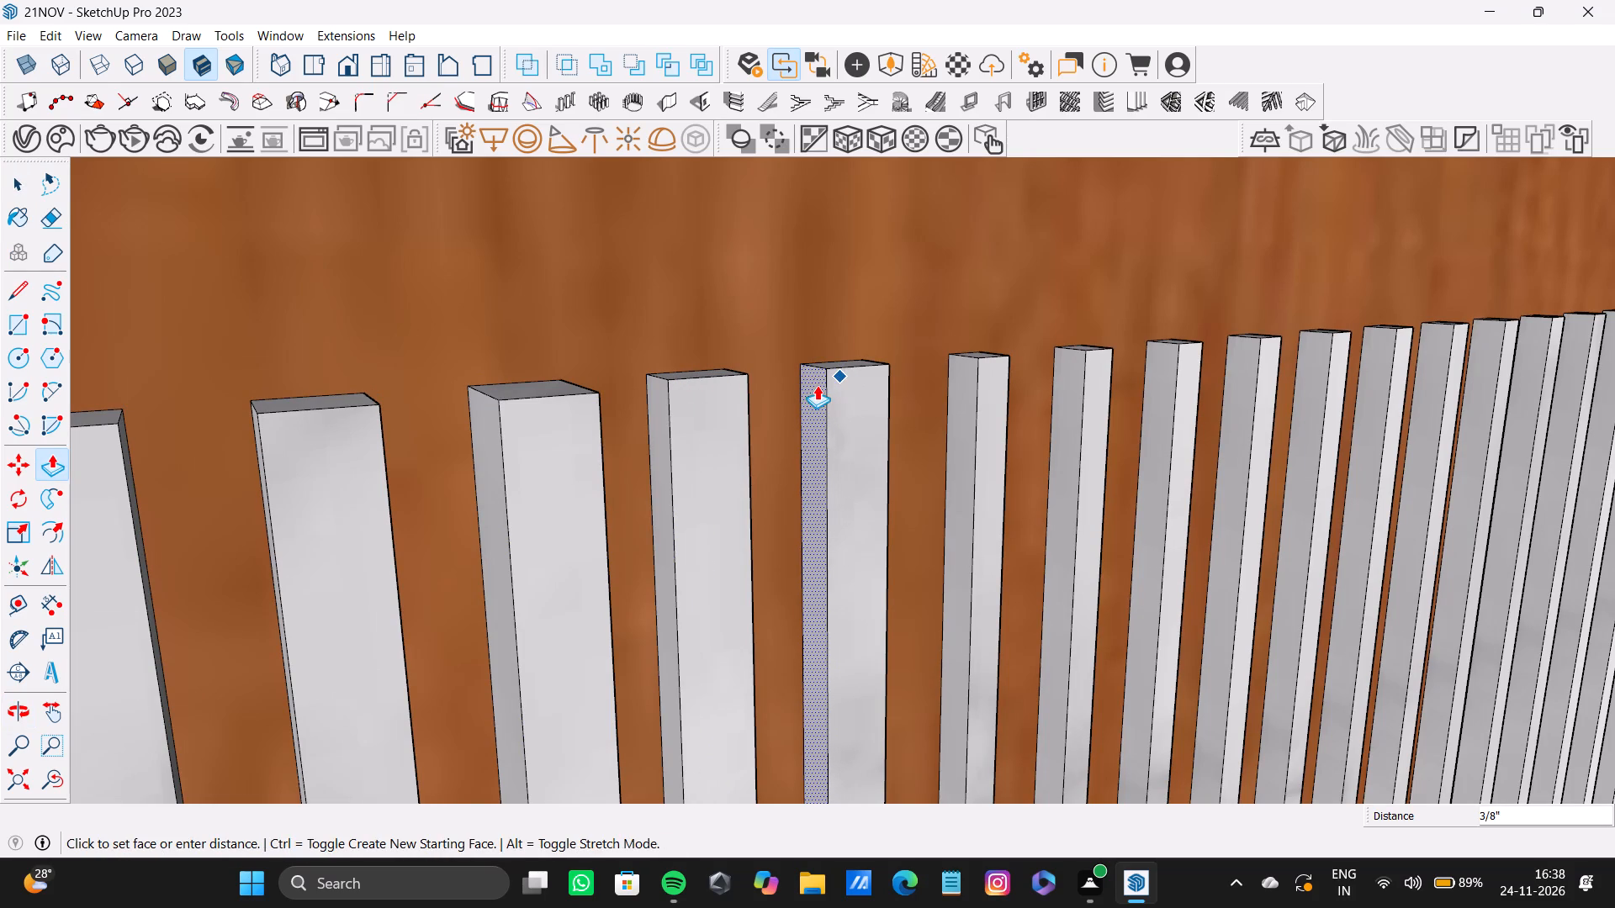
{"action": "left_click_drag", "start_coordinate": [817, 385], "coordinate": [809, 386]}
Widen the ninth wall slat with Push/Pull by pulling its side face outward toward the eighth slat.
{"action": "key", "text": "space"}
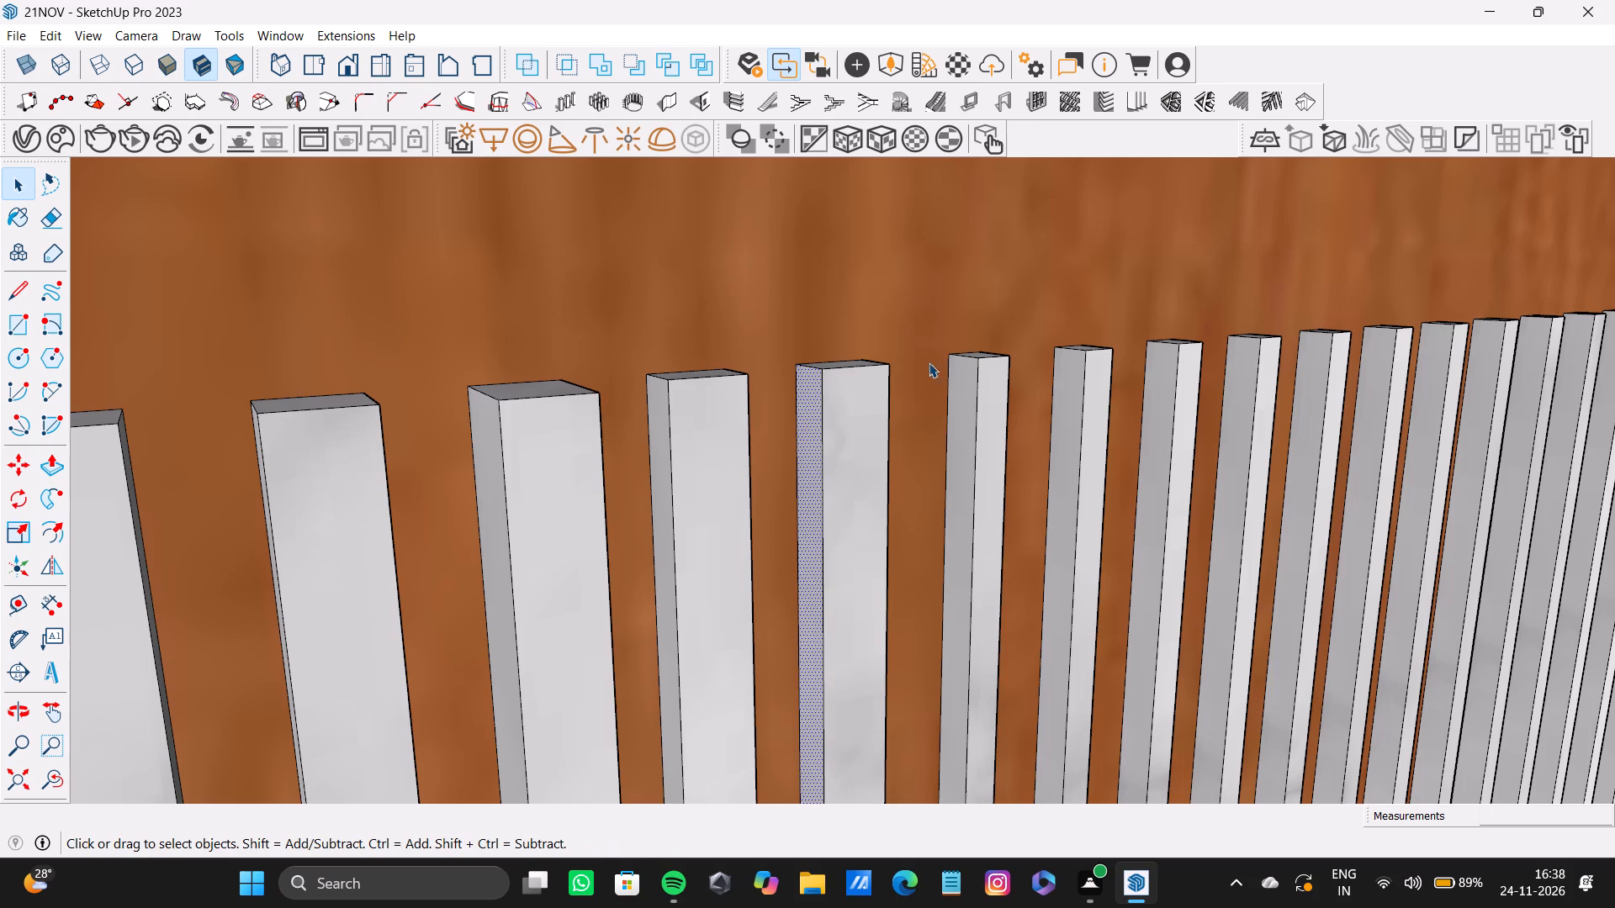
{"action": "left_click", "coordinate": [973, 380]}
{"action": "key", "text": "p"}
{"action": "left_click_drag", "start_coordinate": [969, 379], "coordinate": [956, 387]}
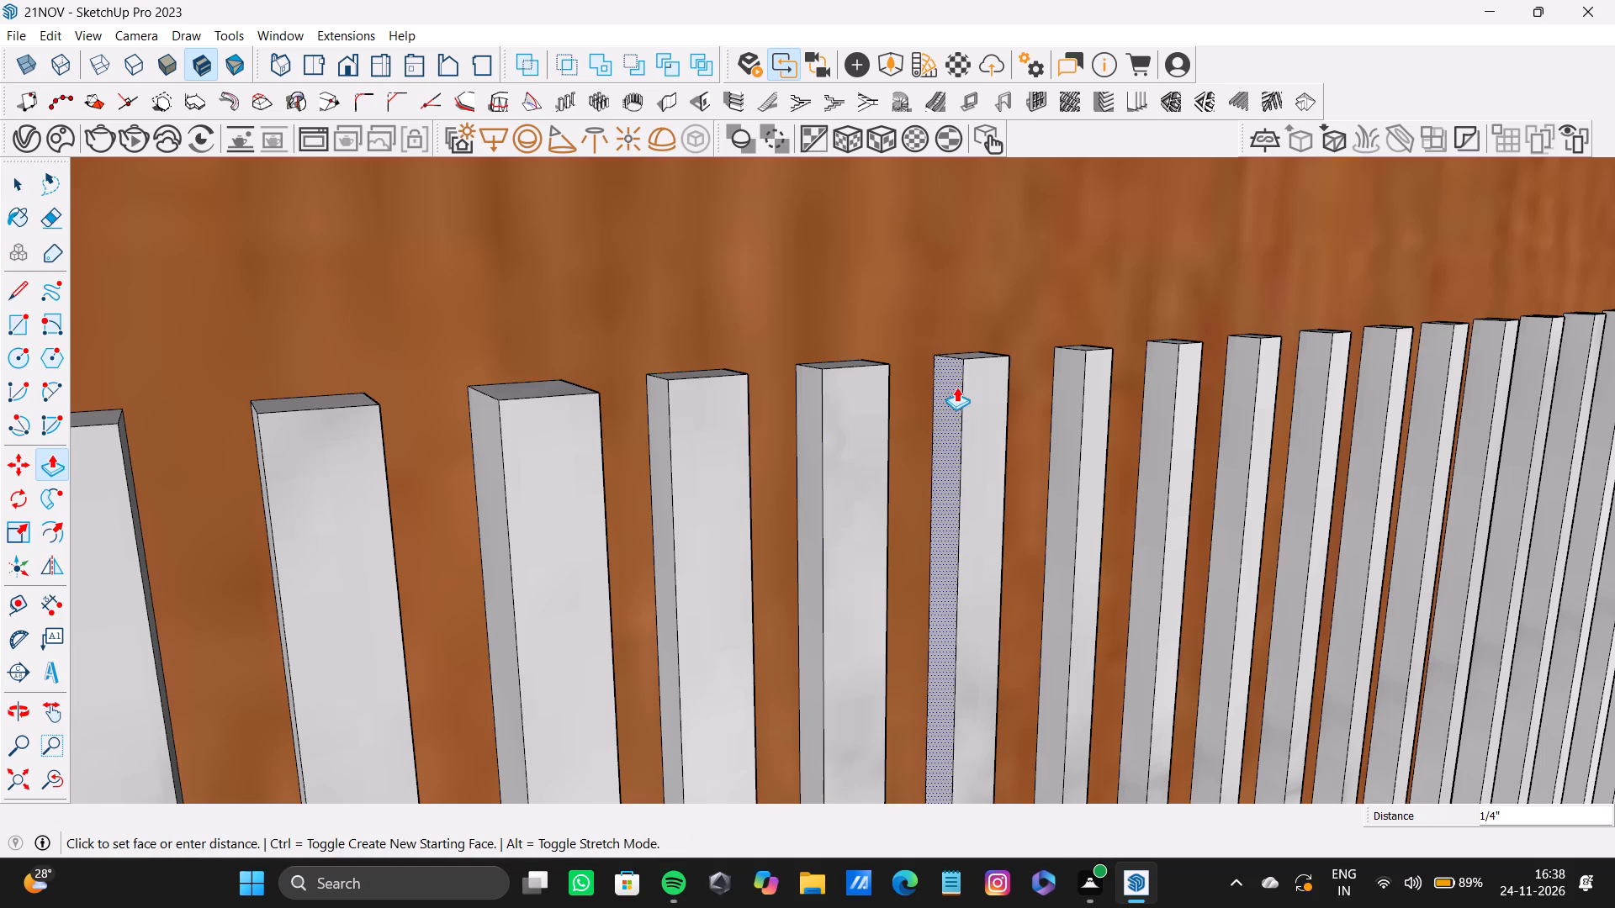
{"action": "left_click_drag", "start_coordinate": [956, 387], "coordinate": [942, 387]}
Widen the tenth wall slat by pulling its side face outward about 3/8" toward the ninth slat.
{"action": "key", "text": "space"}
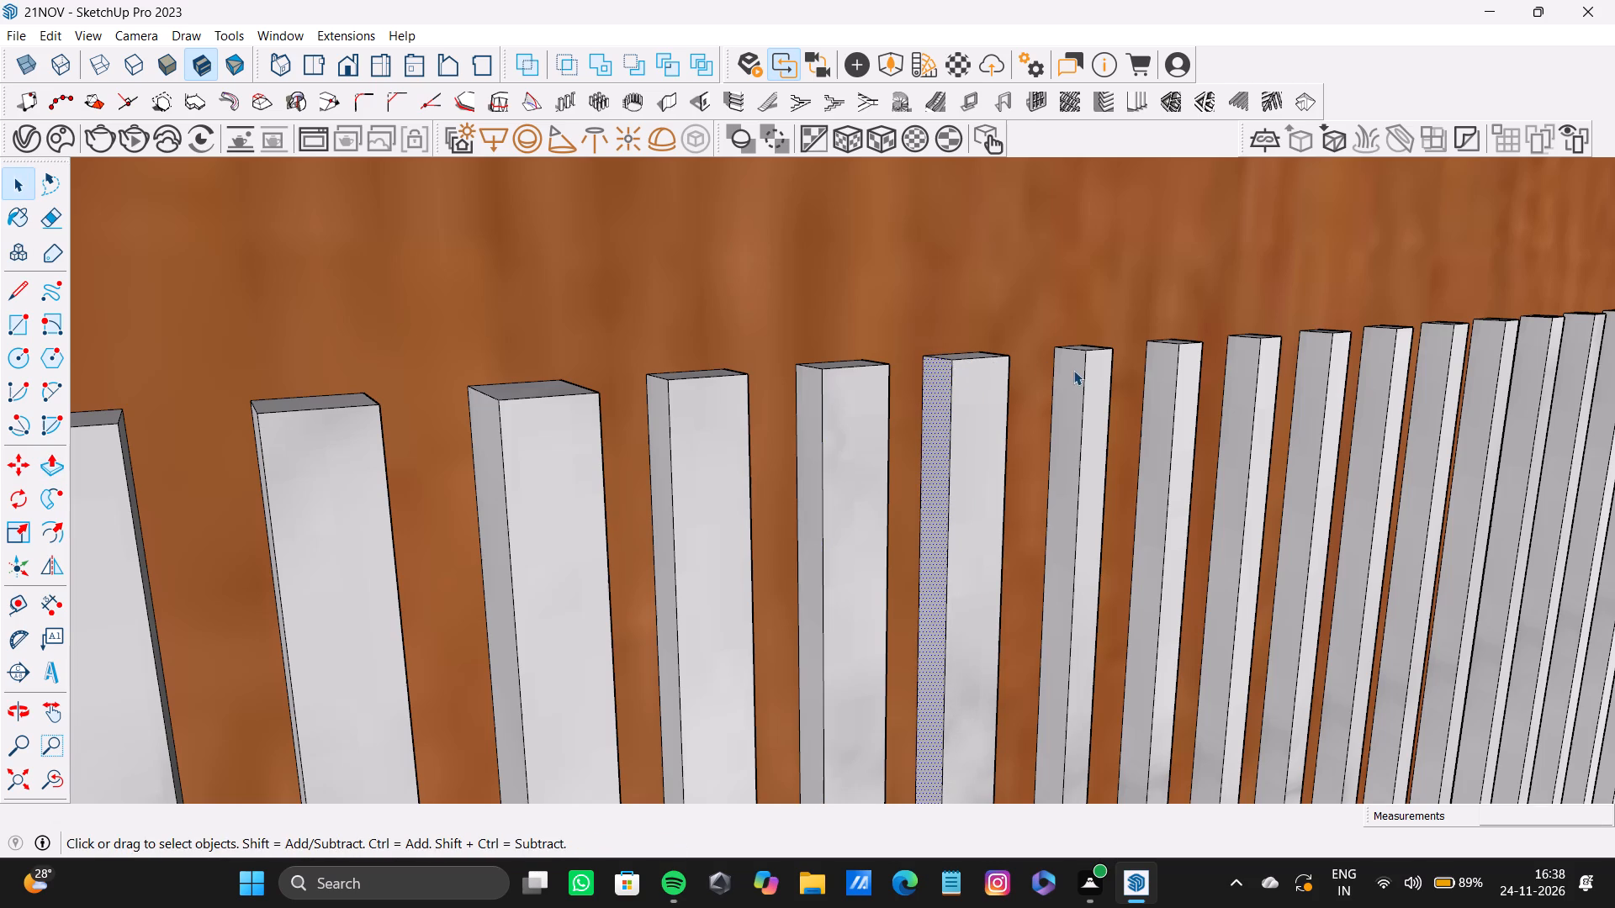
{"action": "left_click", "coordinate": [1074, 373]}
{"action": "key", "text": "p"}
{"action": "left_click_drag", "start_coordinate": [1078, 374], "coordinate": [1056, 378]}
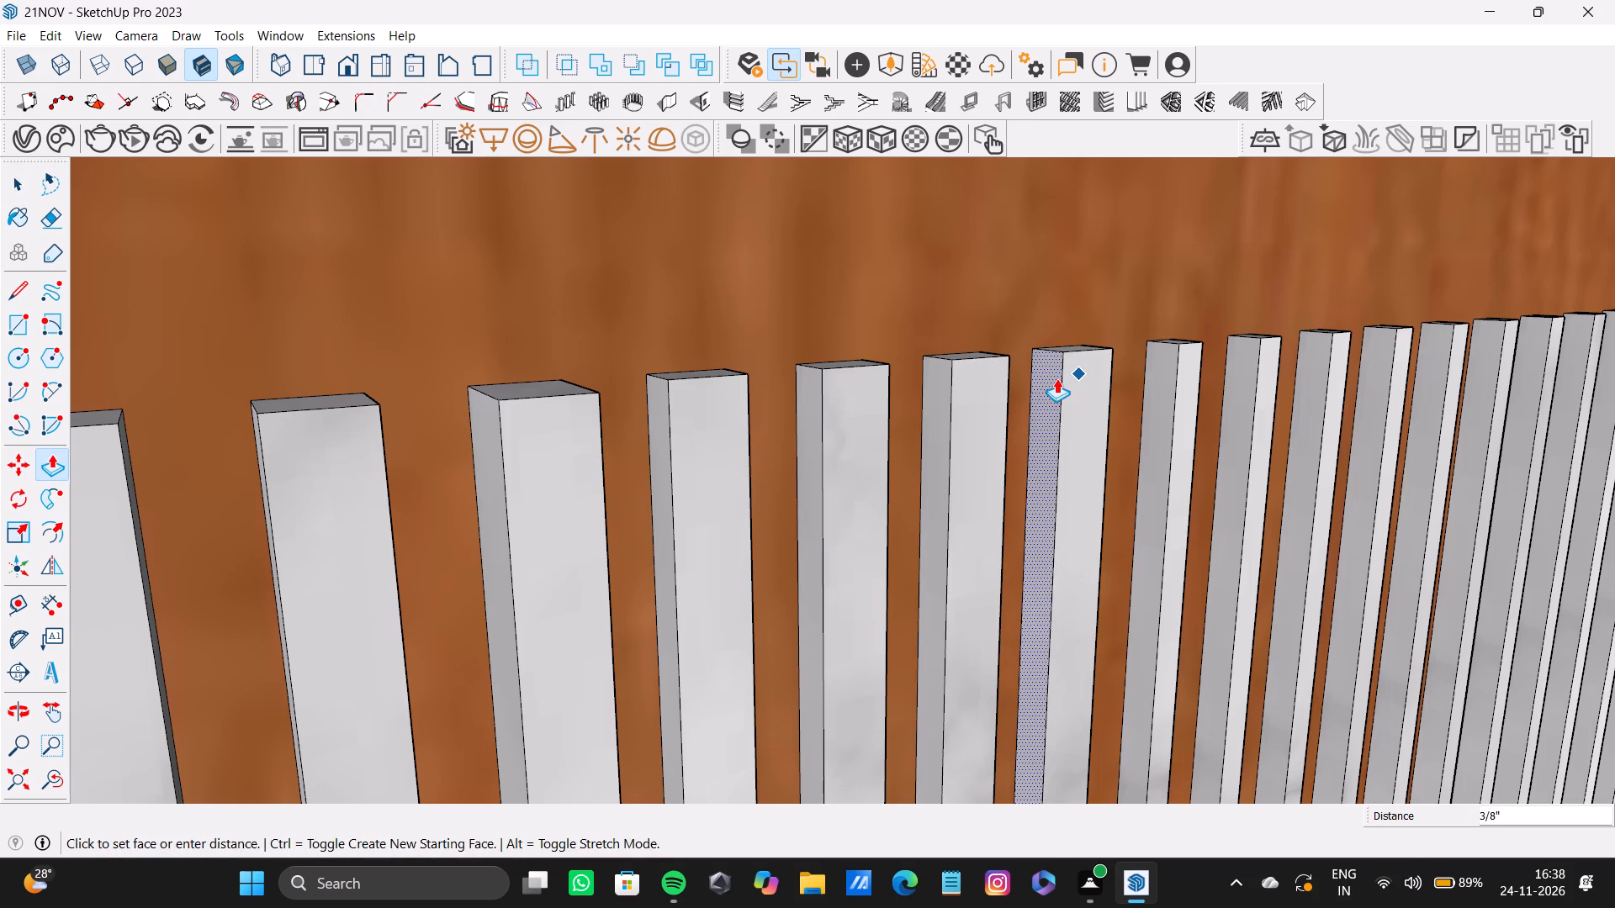
{"action": "left_click_drag", "start_coordinate": [1056, 378], "coordinate": [1054, 380]}
Widen the eleventh wall slat with Push/Pull by pulling its side face outward toward the tenth slat.
{"action": "key", "text": "space"}
{"action": "left_click", "coordinate": [1161, 377]}
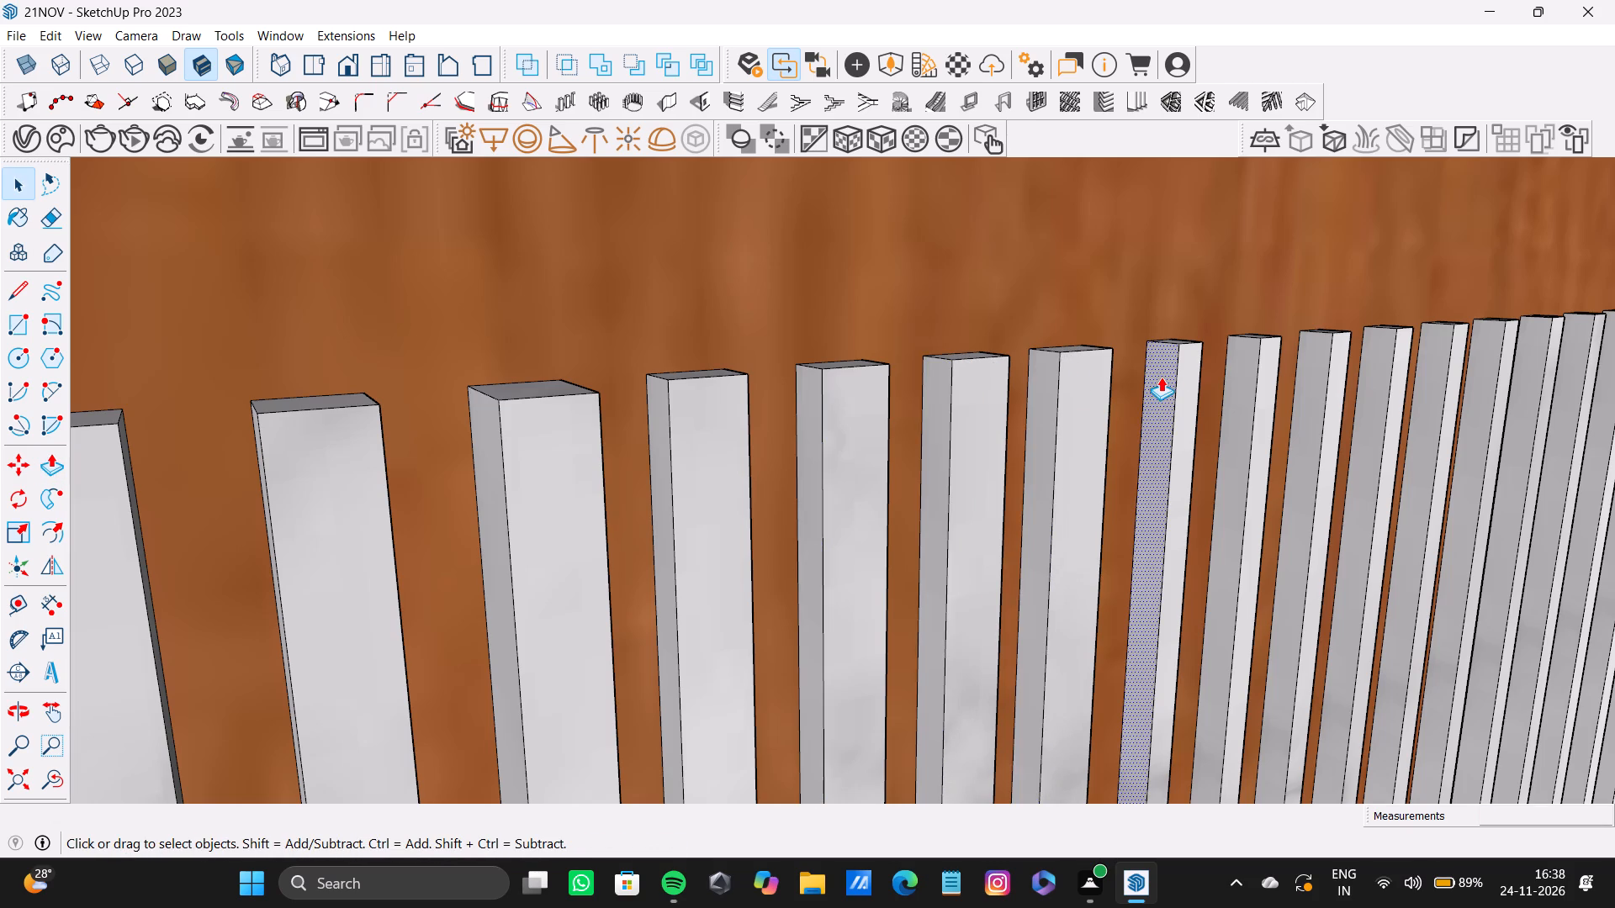
{"action": "key", "text": "p"}
{"action": "left_click_drag", "start_coordinate": [1161, 377], "coordinate": [1139, 382]}
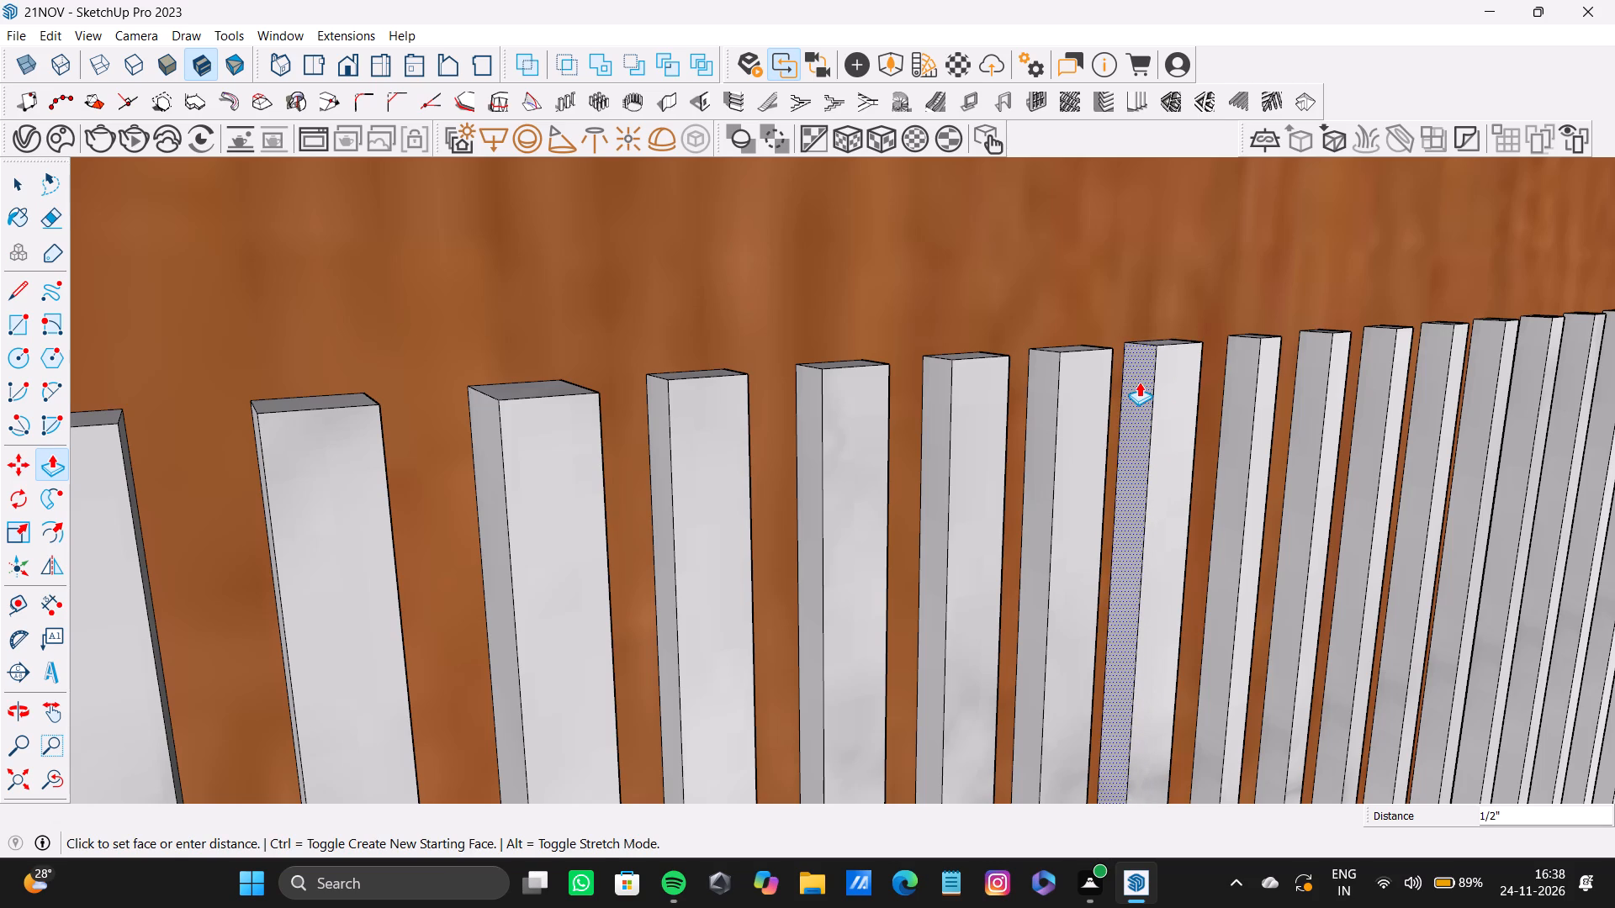
{"action": "left_click_drag", "start_coordinate": [1139, 382], "coordinate": [1146, 372]}
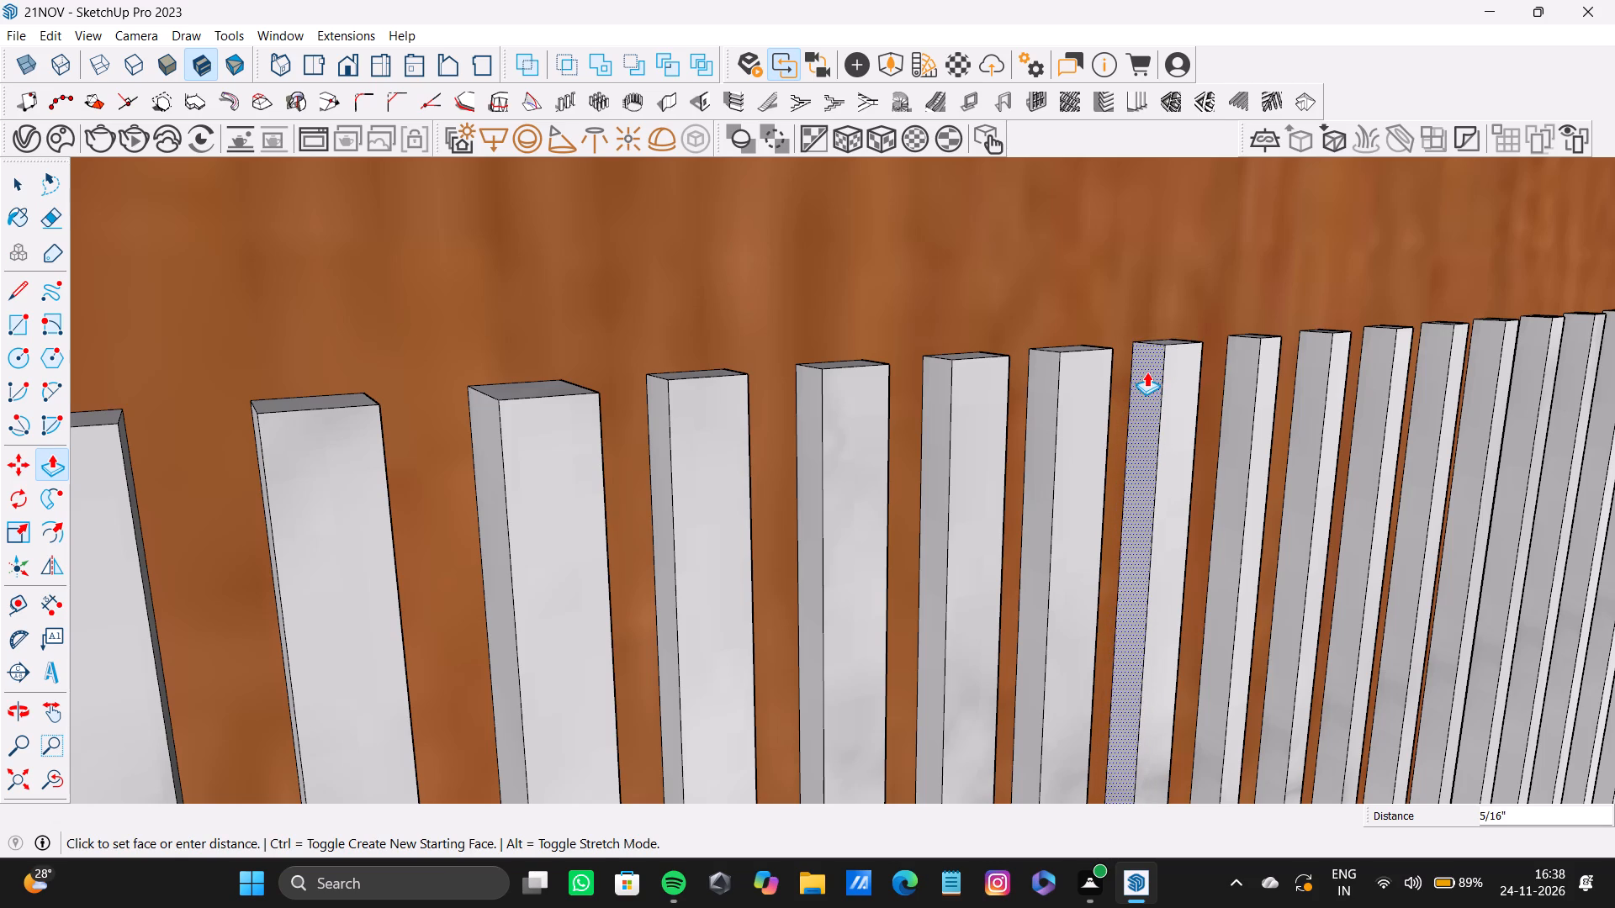
{"action": "left_click_drag", "start_coordinate": [1146, 372], "coordinate": [1136, 364]}
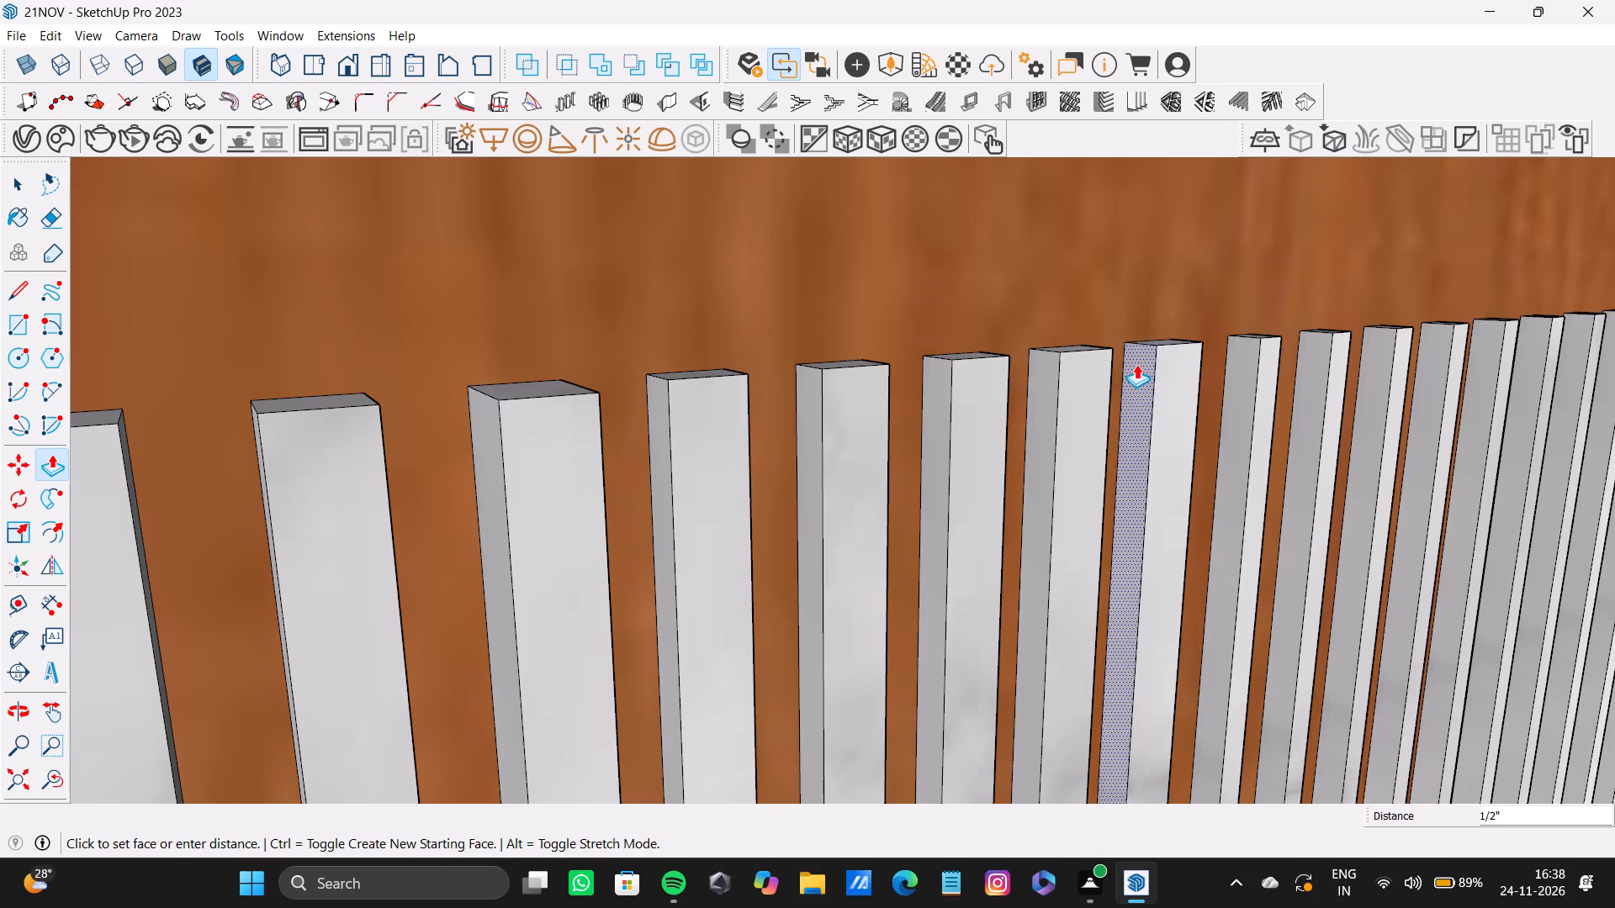
{"action": "left_click_drag", "start_coordinate": [1136, 364], "coordinate": [1141, 365]}
Widen the twelfth wall slat by pulling its side face outward about 7/16" toward the eleventh slat.
{"action": "key", "text": "space"}
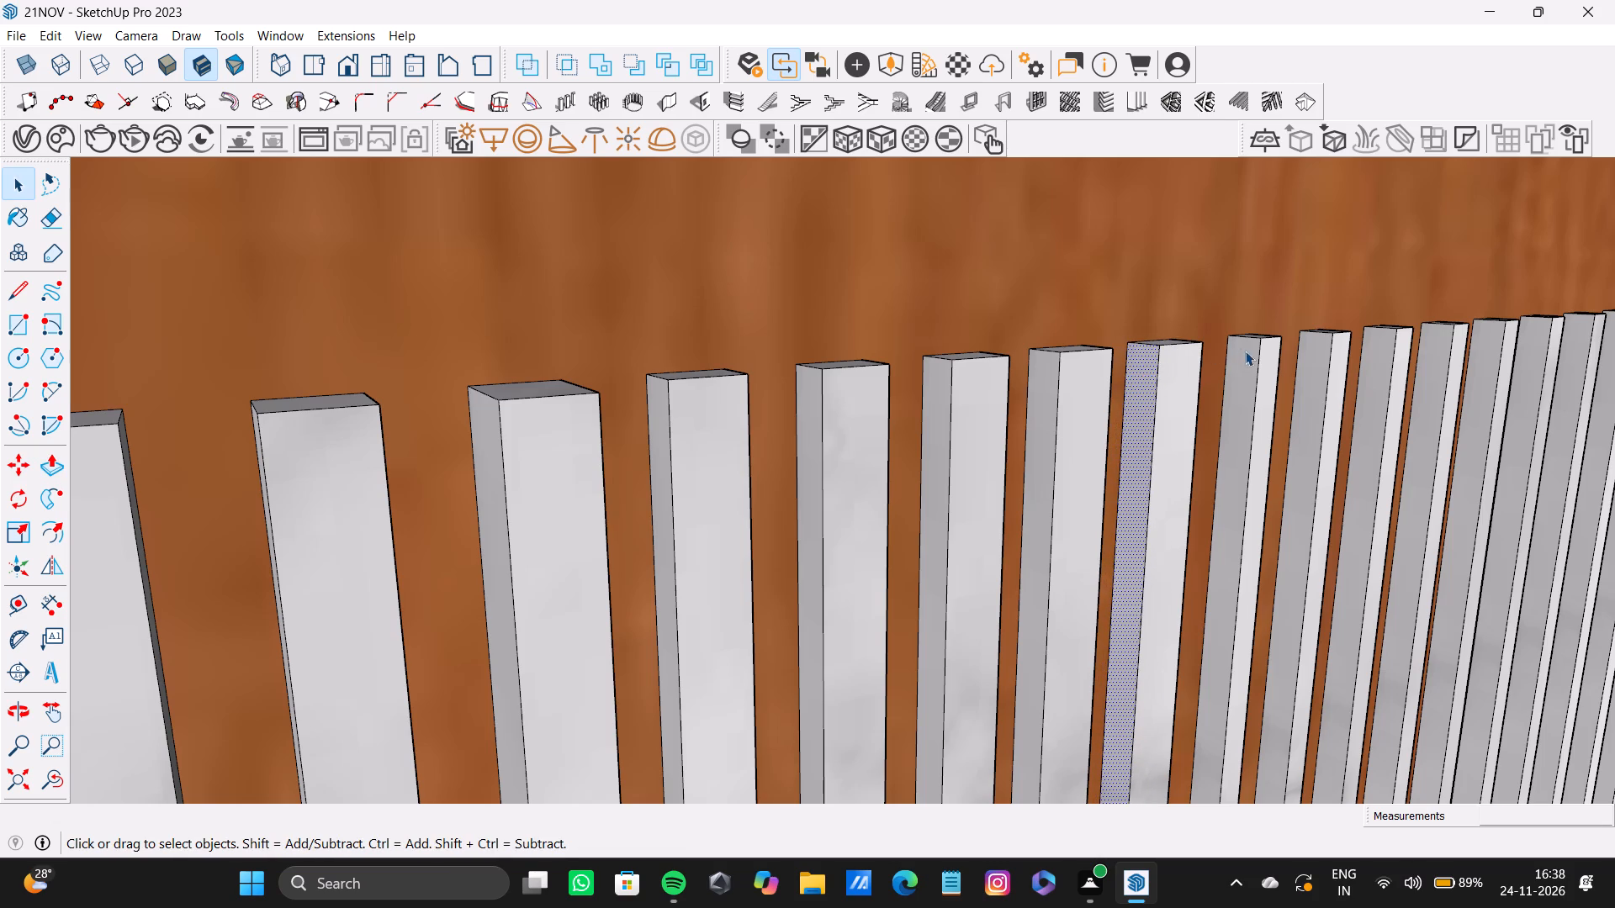
{"action": "left_click", "coordinate": [1245, 351]}
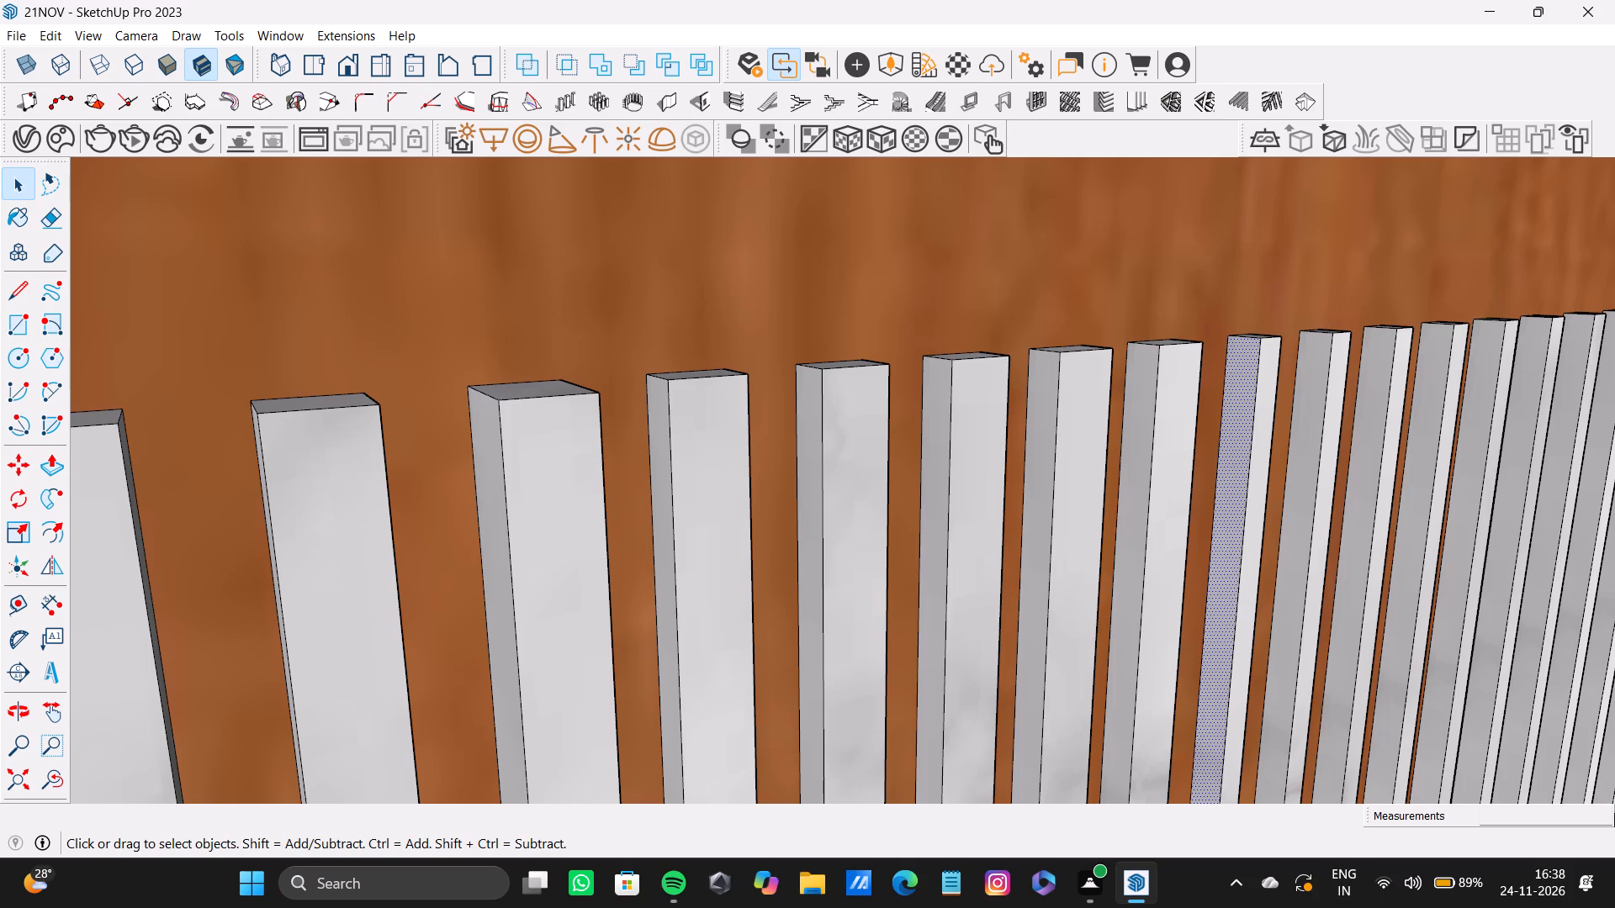
{"action": "key", "text": "p"}
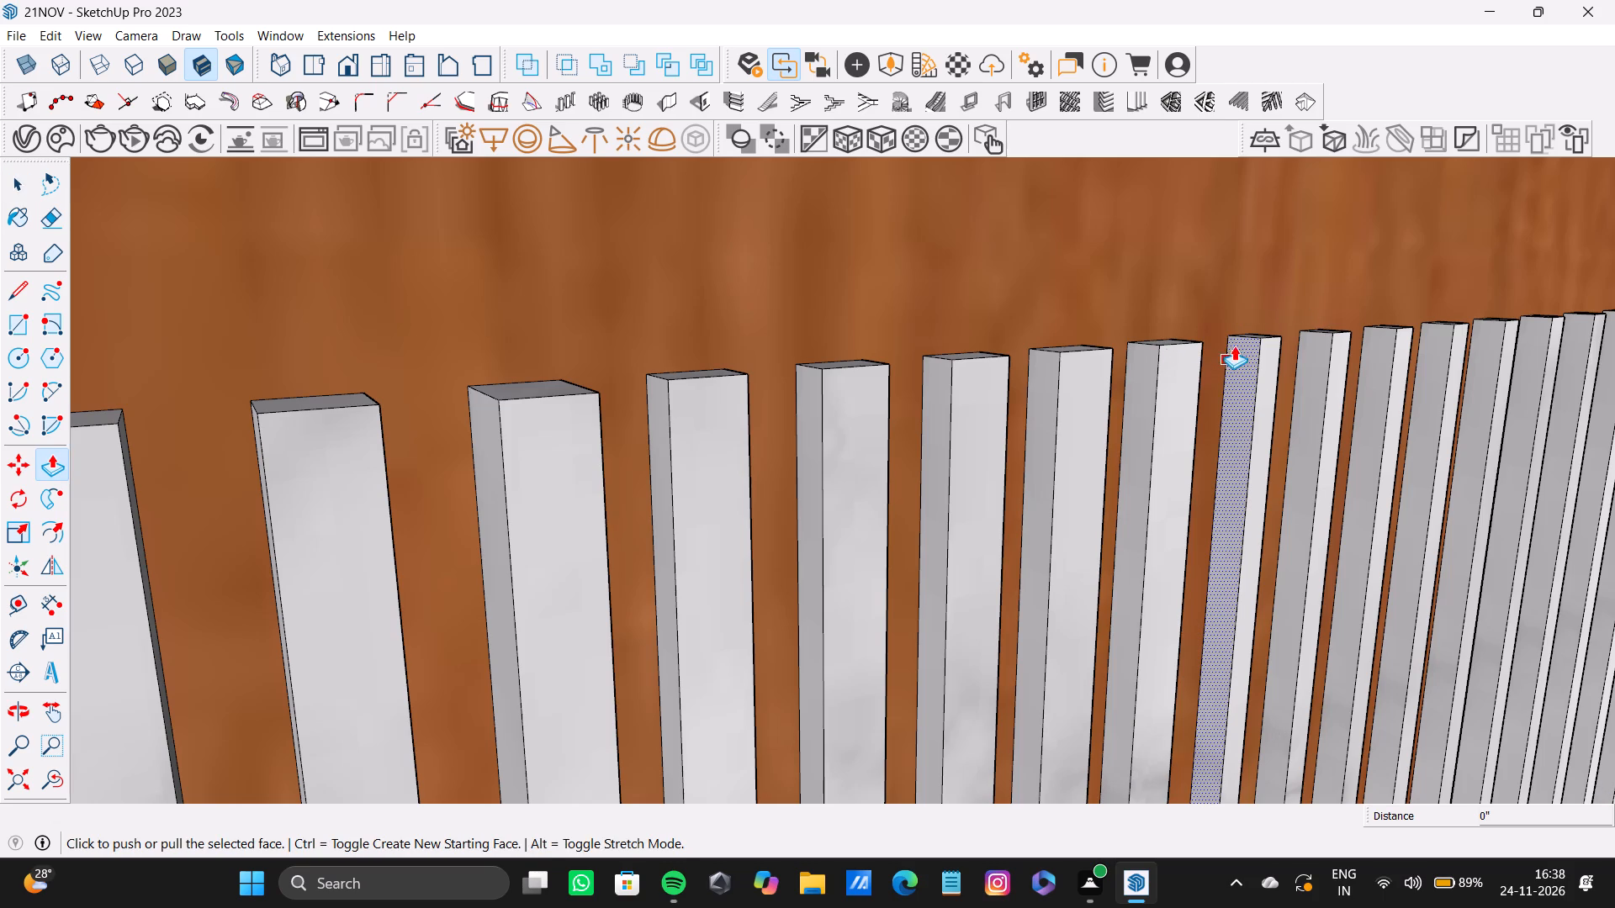
{"action": "scroll", "coordinate": [1235, 336], "scroll_direction": "up", "scroll_amount": 3}
{"action": "left_click_drag", "start_coordinate": [1250, 362], "coordinate": [1221, 366]}
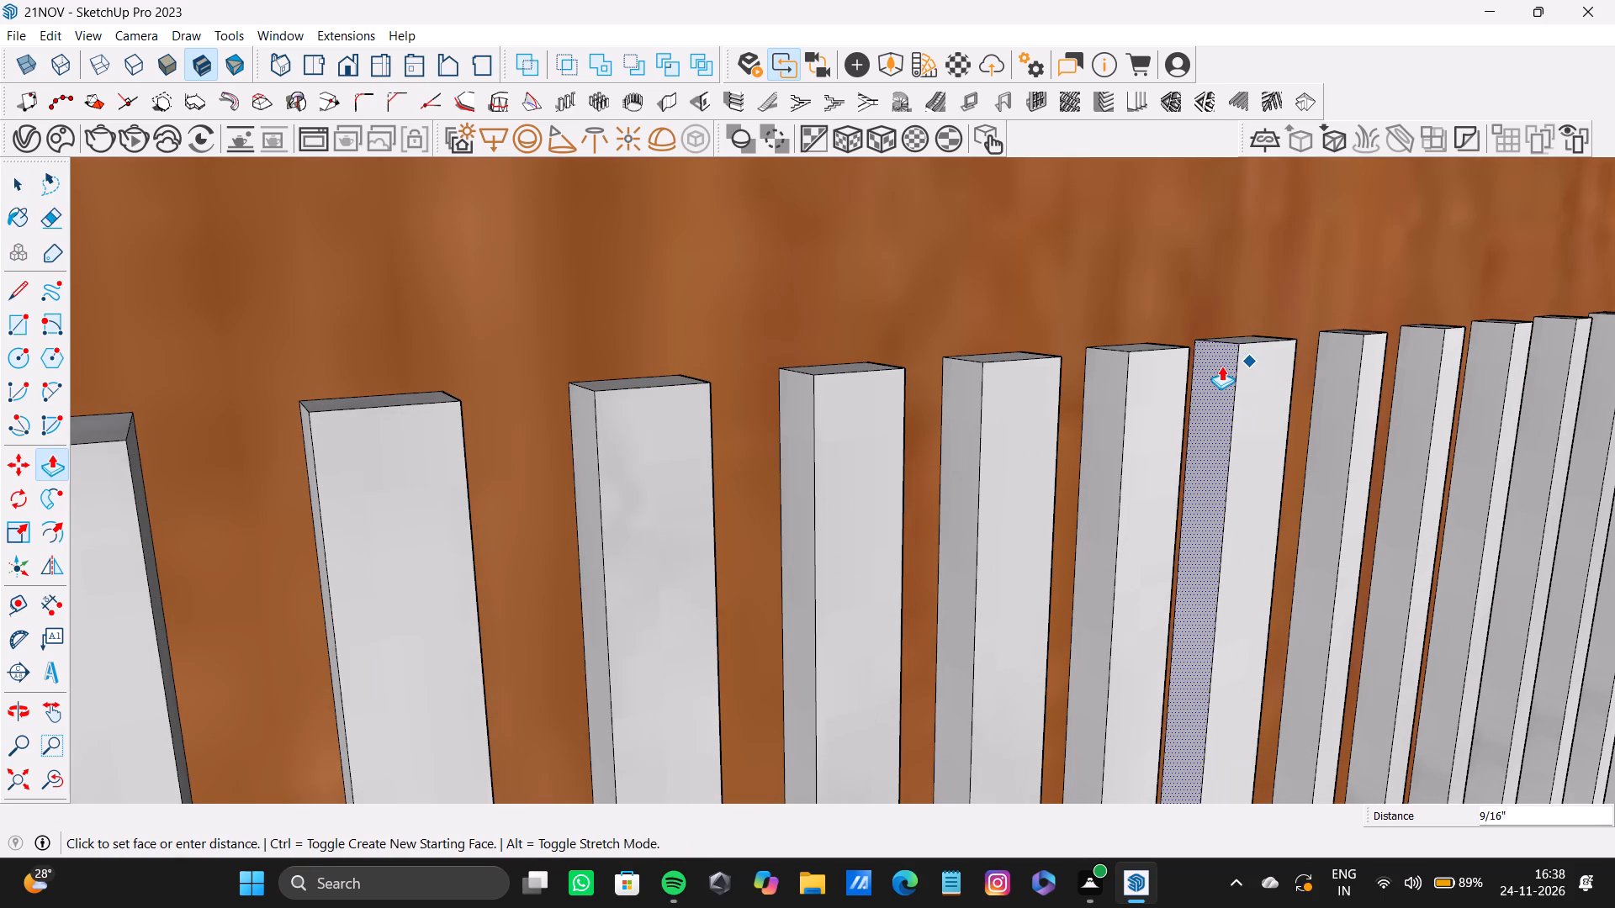
{"action": "left_click_drag", "start_coordinate": [1221, 366], "coordinate": [1228, 367]}
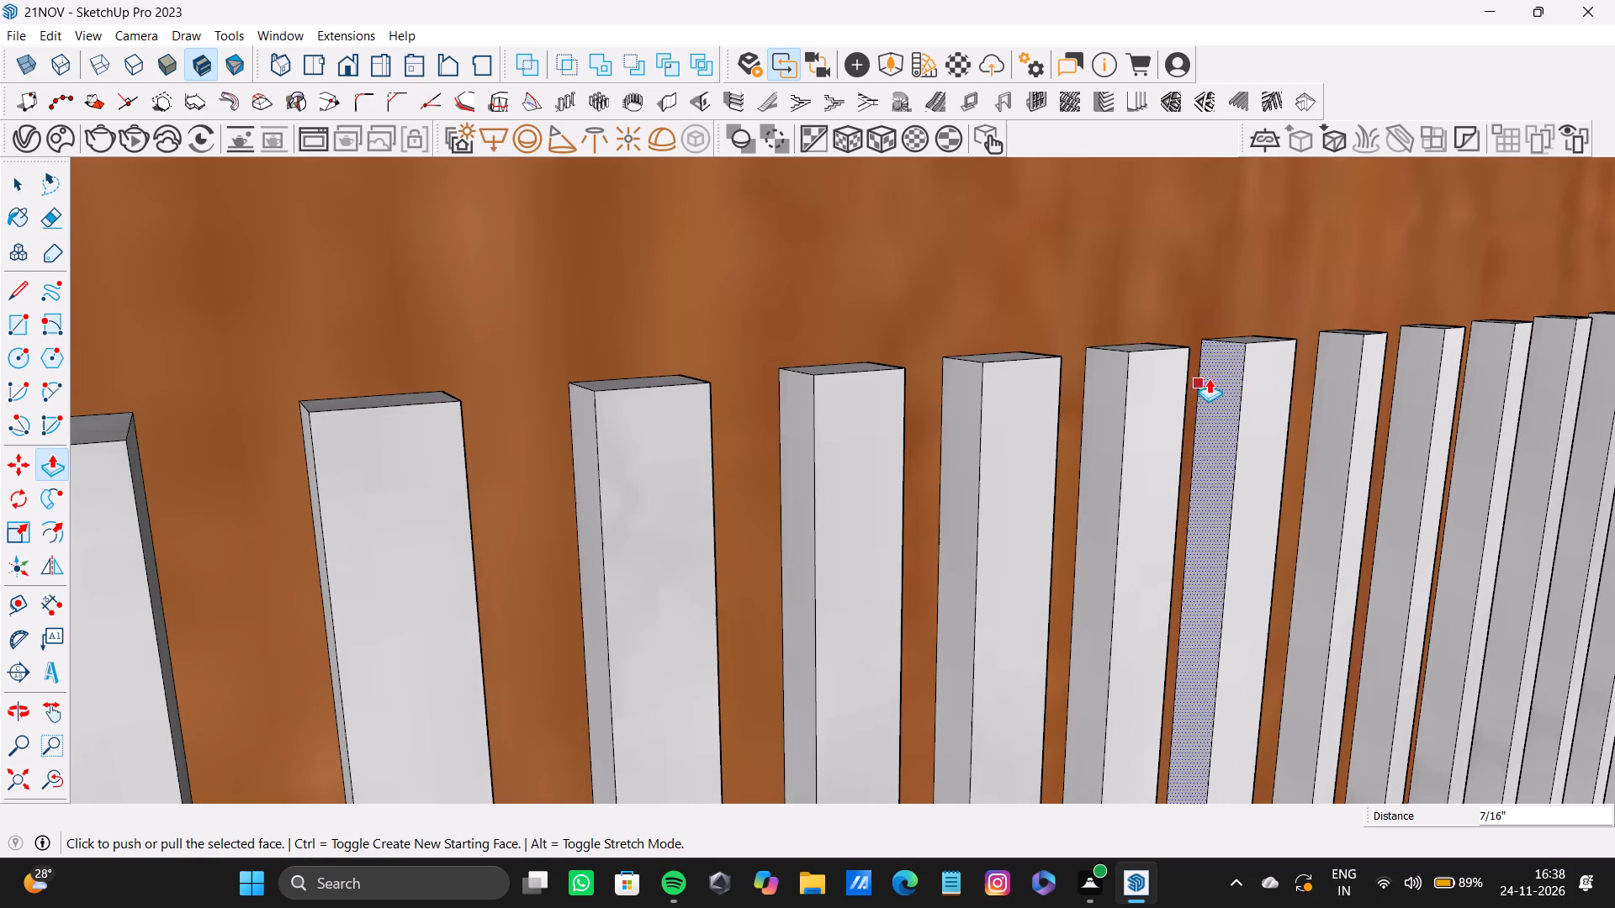
Widen the thirteenth wall slat by pulling its side face outward about 9/16" toward the twelfth slat.
{"action": "middle_click_drag", "start_coordinate": [1258, 356], "coordinate": [1063, 378], "text": "shift"}
{"action": "key", "text": "space"}
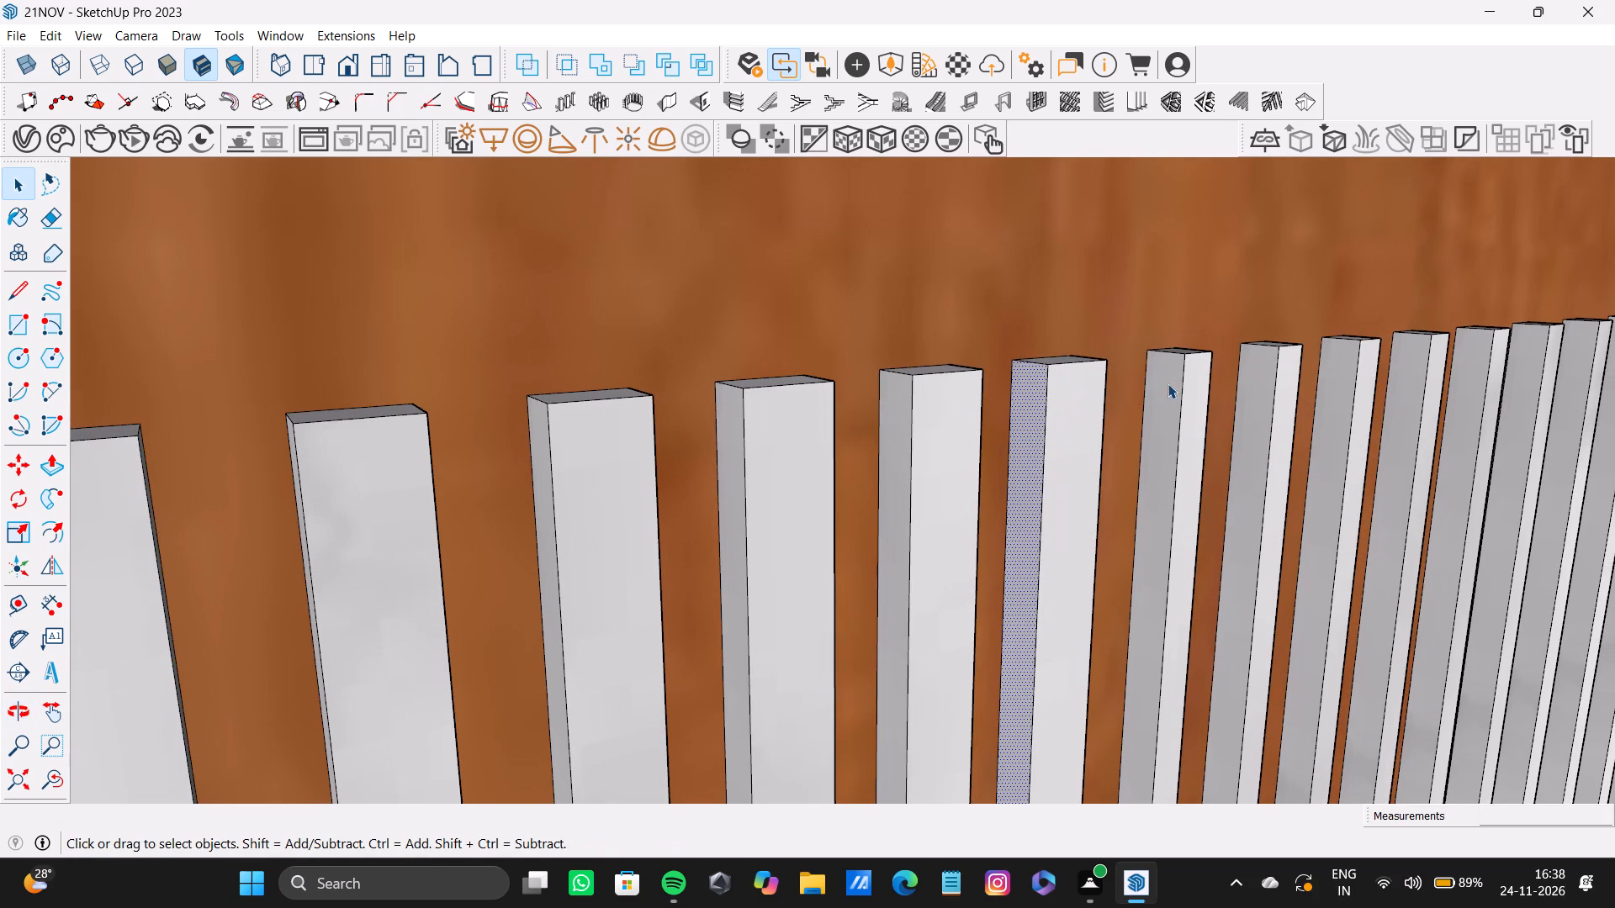
{"action": "left_click", "coordinate": [1168, 383]}
{"action": "key", "text": "p"}
{"action": "left_click_drag", "start_coordinate": [1173, 369], "coordinate": [1155, 378]}
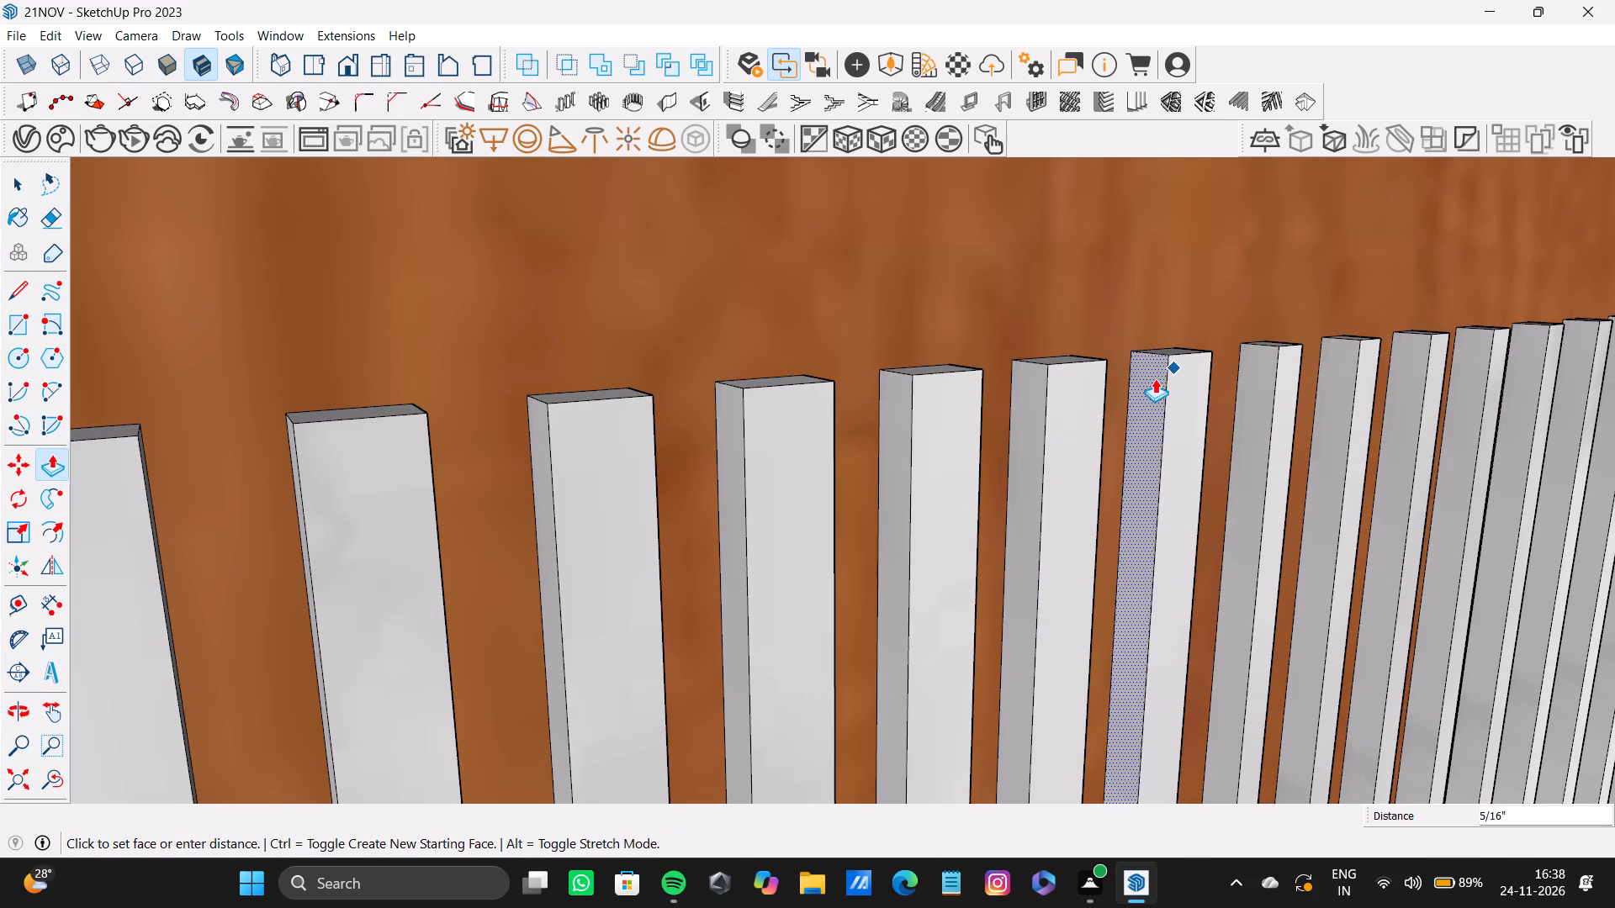
{"action": "left_click_drag", "start_coordinate": [1155, 378], "coordinate": [1146, 378]}
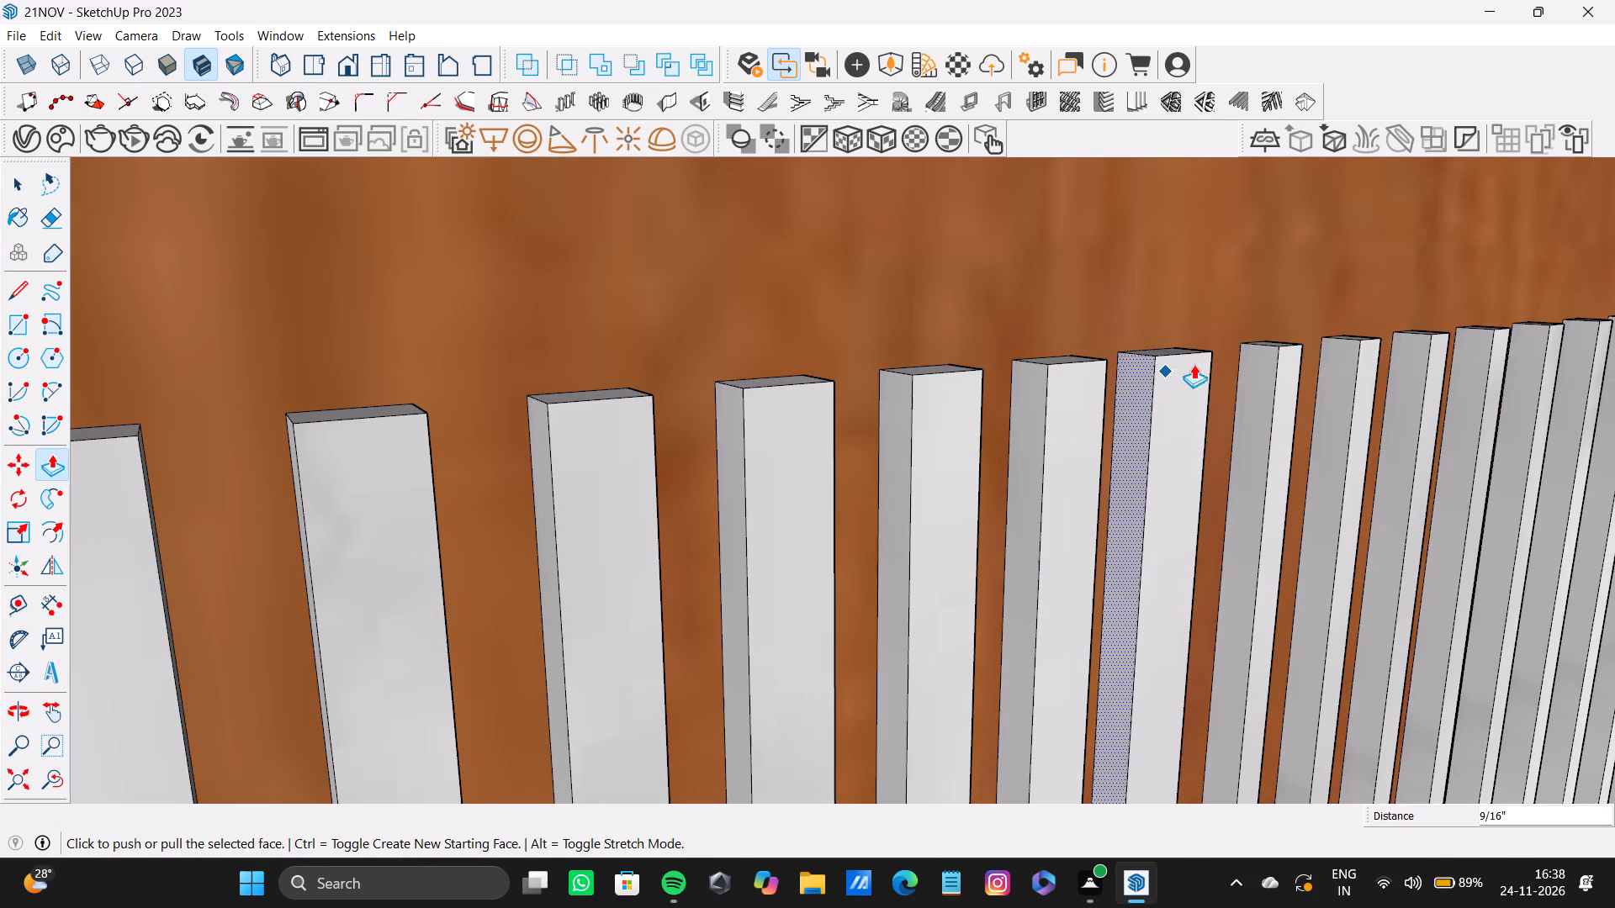
Widen the fourteenth wall slat by pulling its side face outward about 7/16" toward the thirteenth slat.
{"action": "key", "text": "space"}
{"action": "left_click", "coordinate": [1256, 371]}
{"action": "key", "text": "p"}
{"action": "left_click_drag", "start_coordinate": [1258, 370], "coordinate": [1242, 374]}
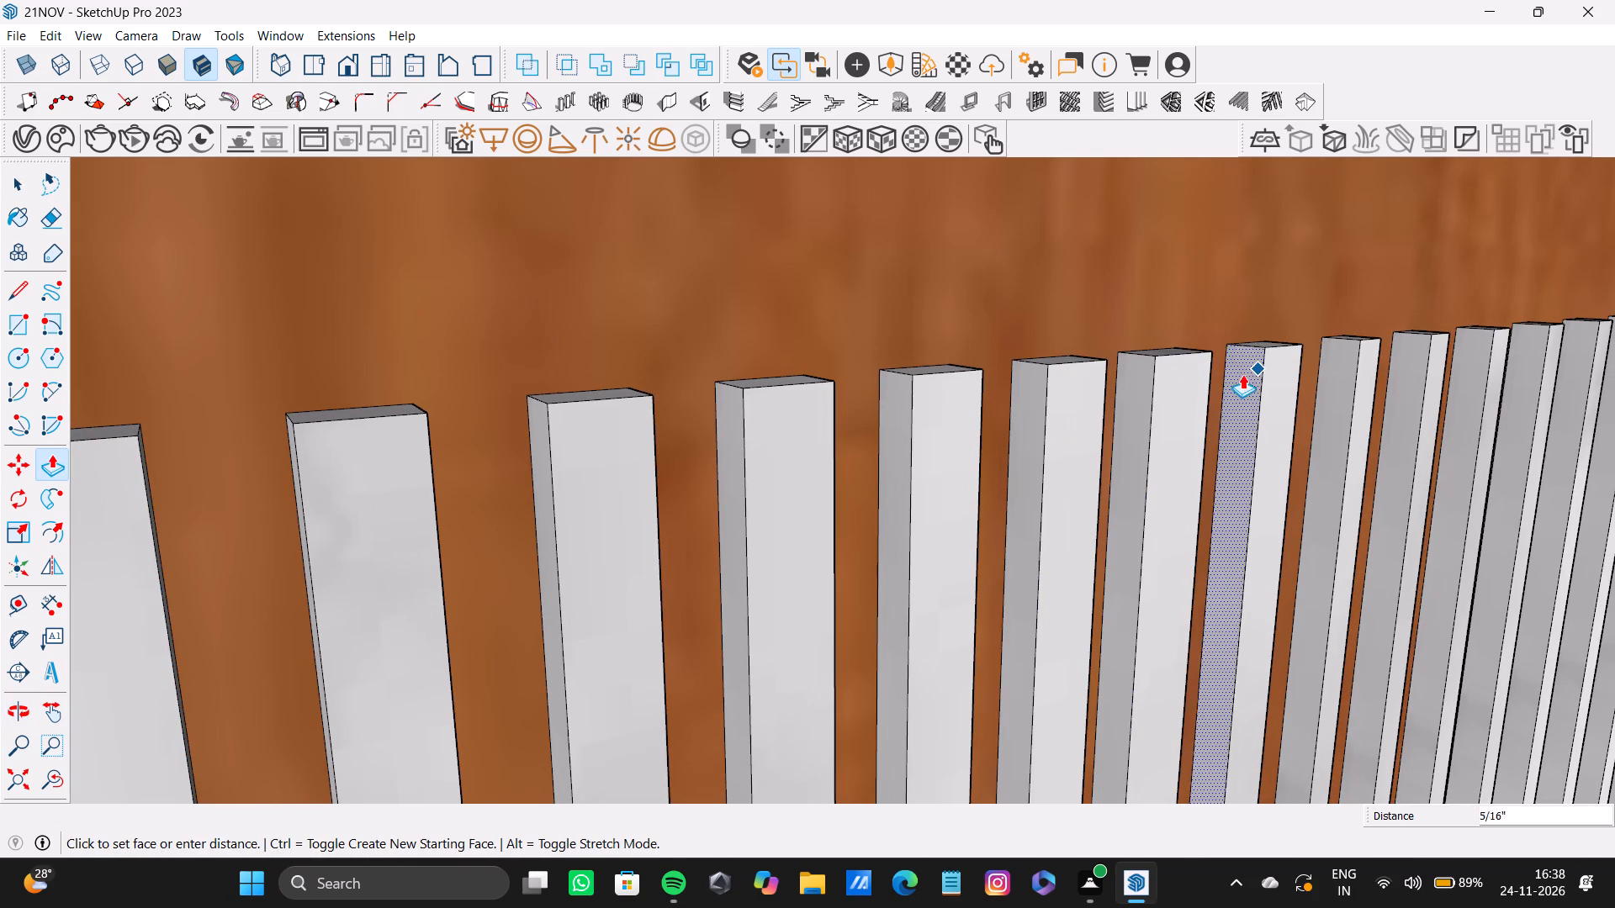
{"action": "left_click_drag", "start_coordinate": [1242, 374], "coordinate": [1238, 384]}
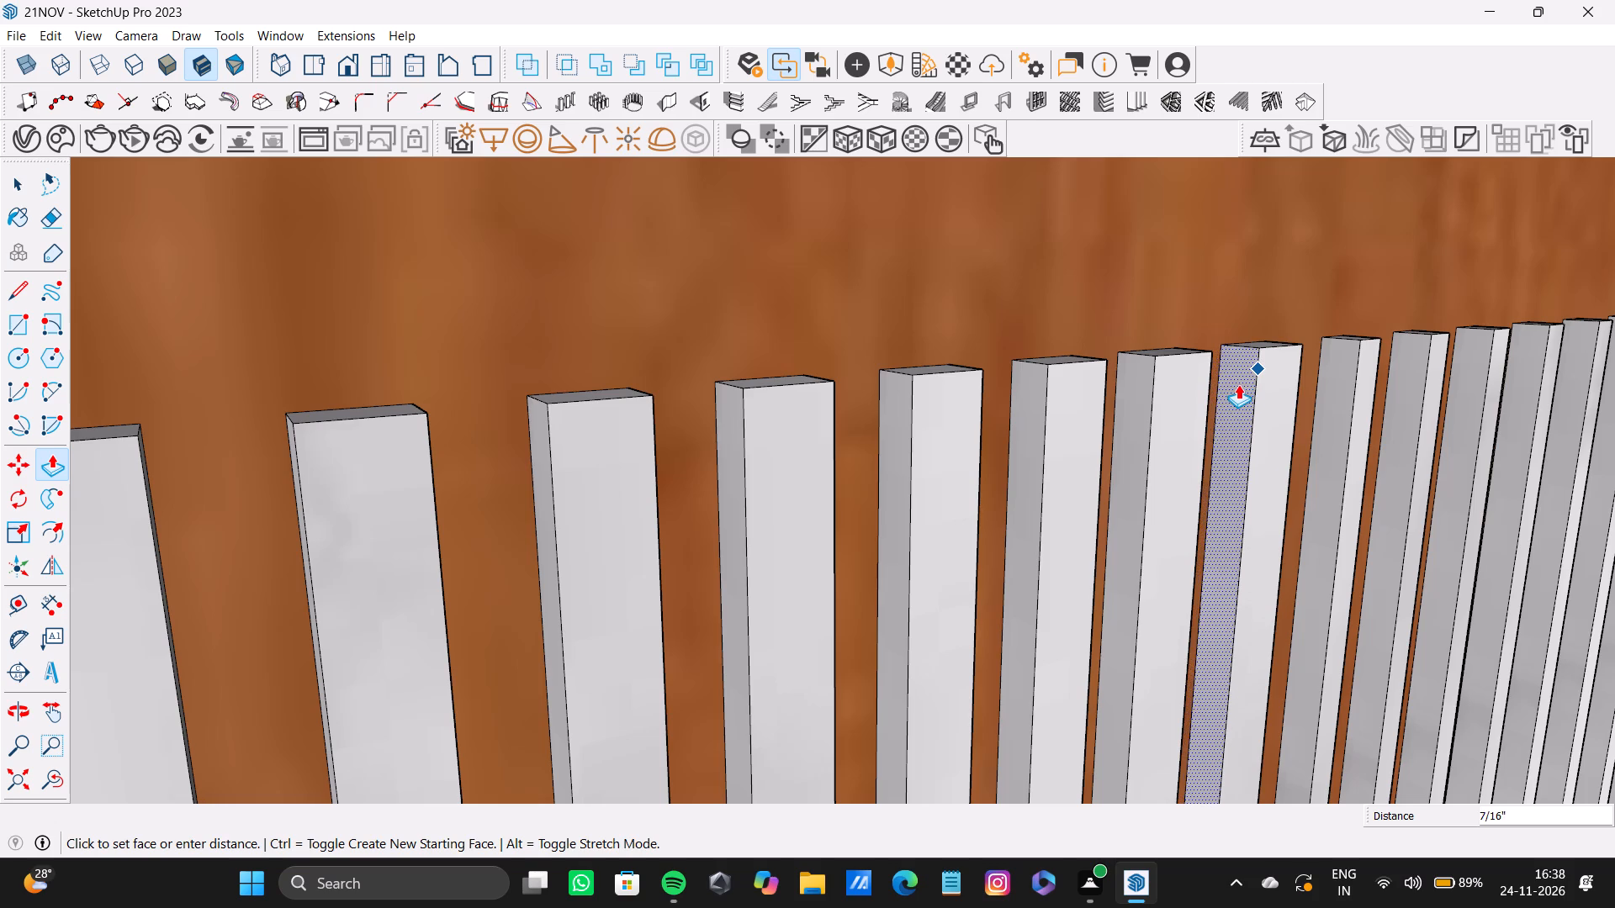
{"action": "left_click_drag", "start_coordinate": [1238, 384], "coordinate": [1230, 386]}
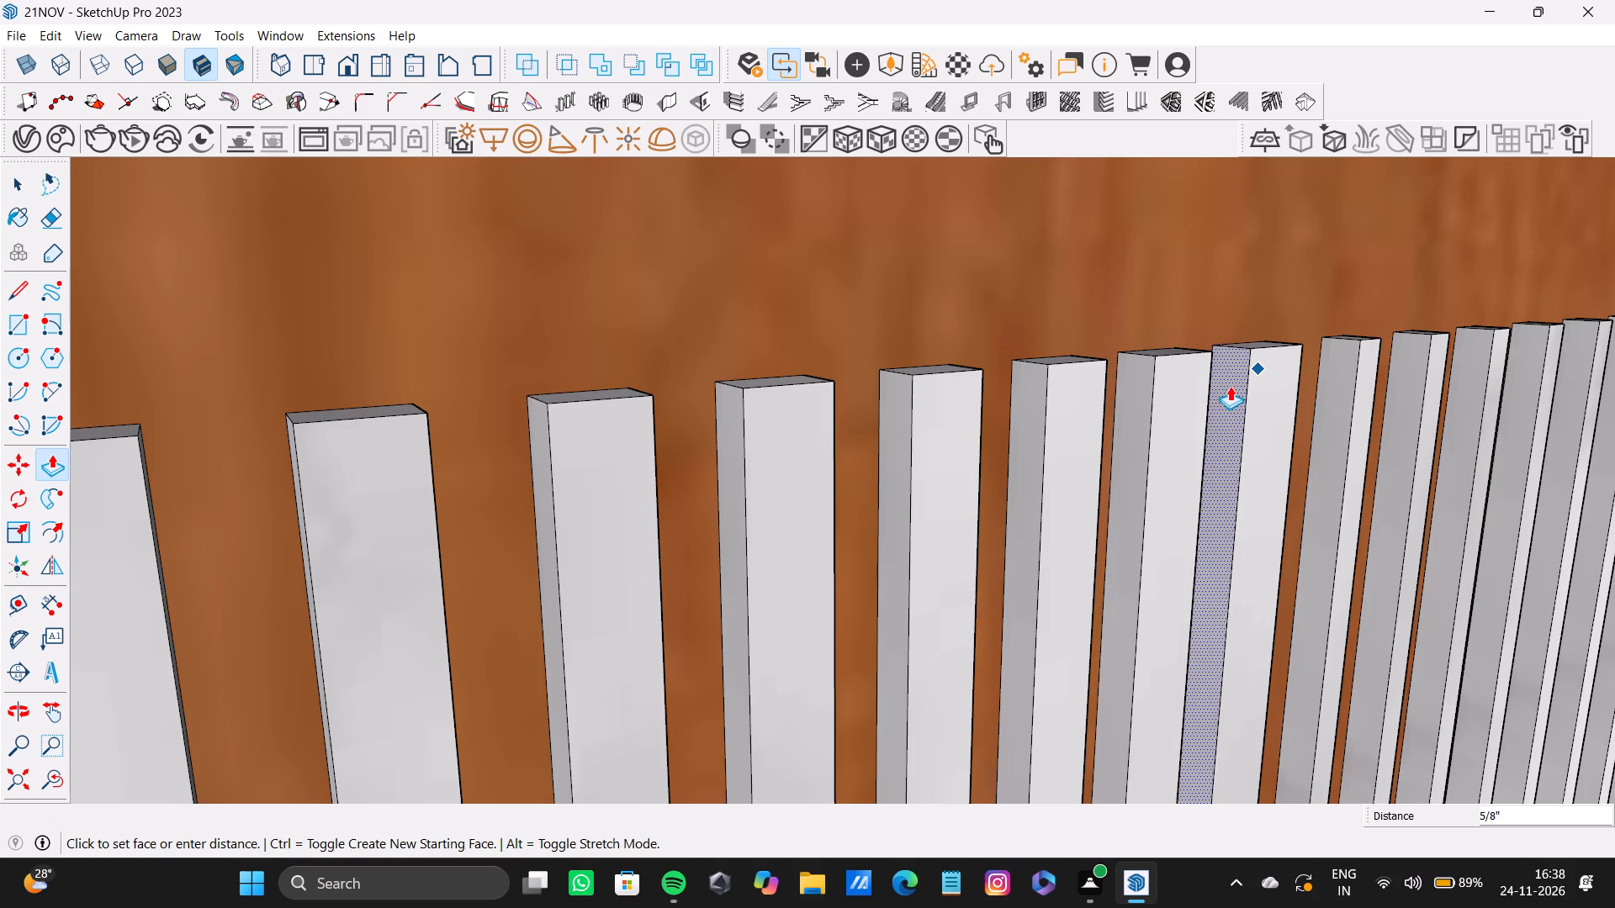
{"action": "left_click_drag", "start_coordinate": [1230, 386], "coordinate": [1221, 398]}
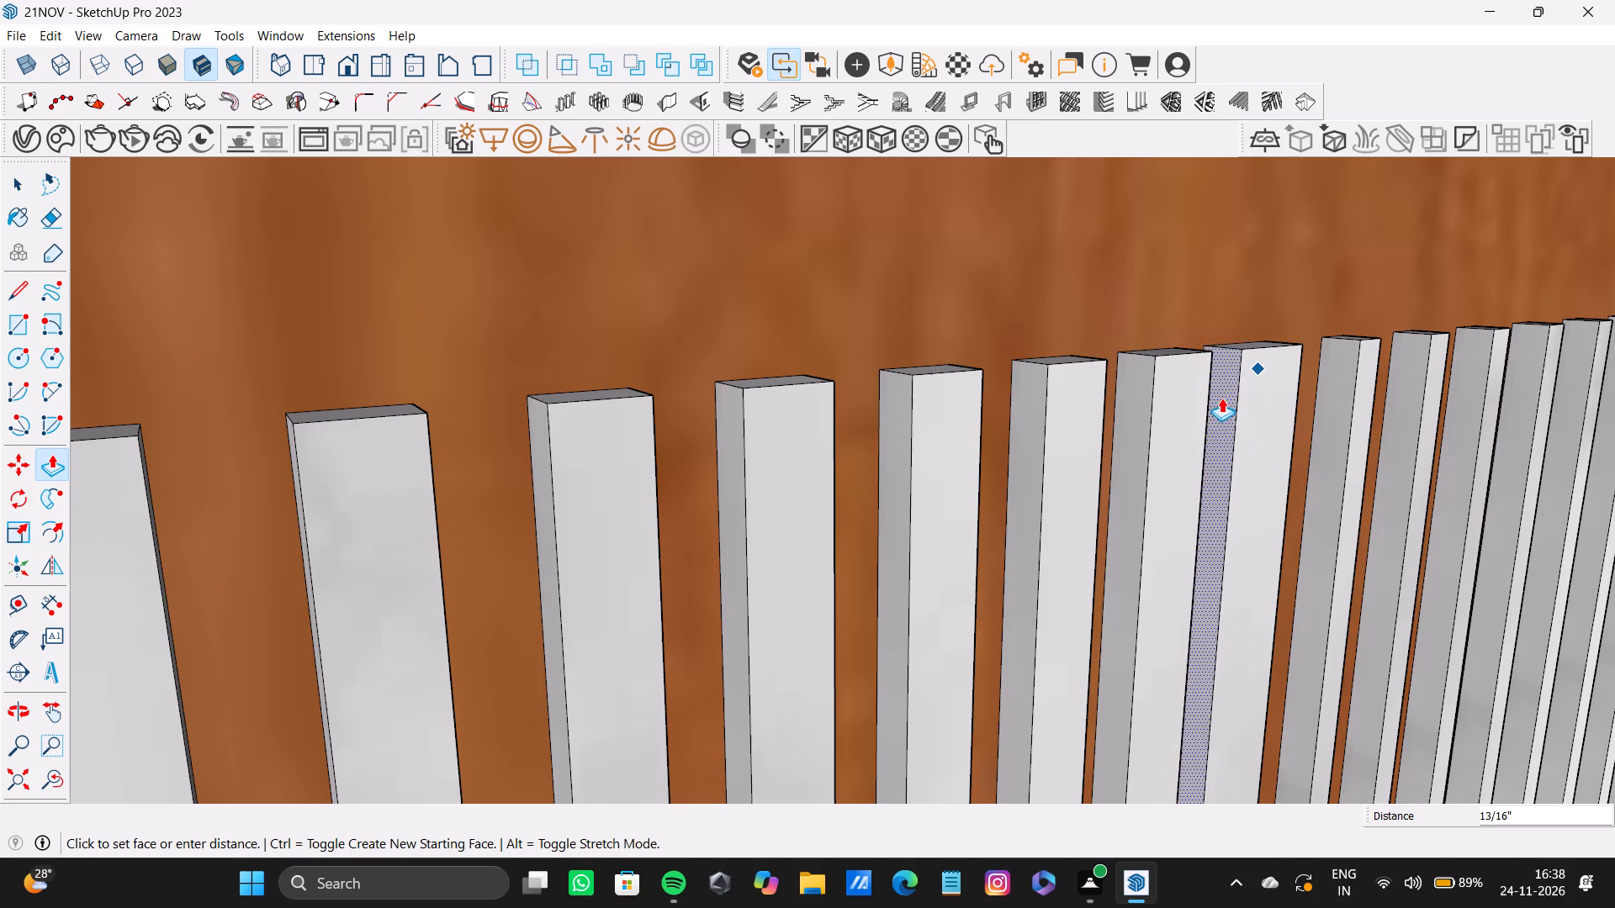
{"action": "left_click_drag", "start_coordinate": [1221, 398], "coordinate": [1240, 393]}
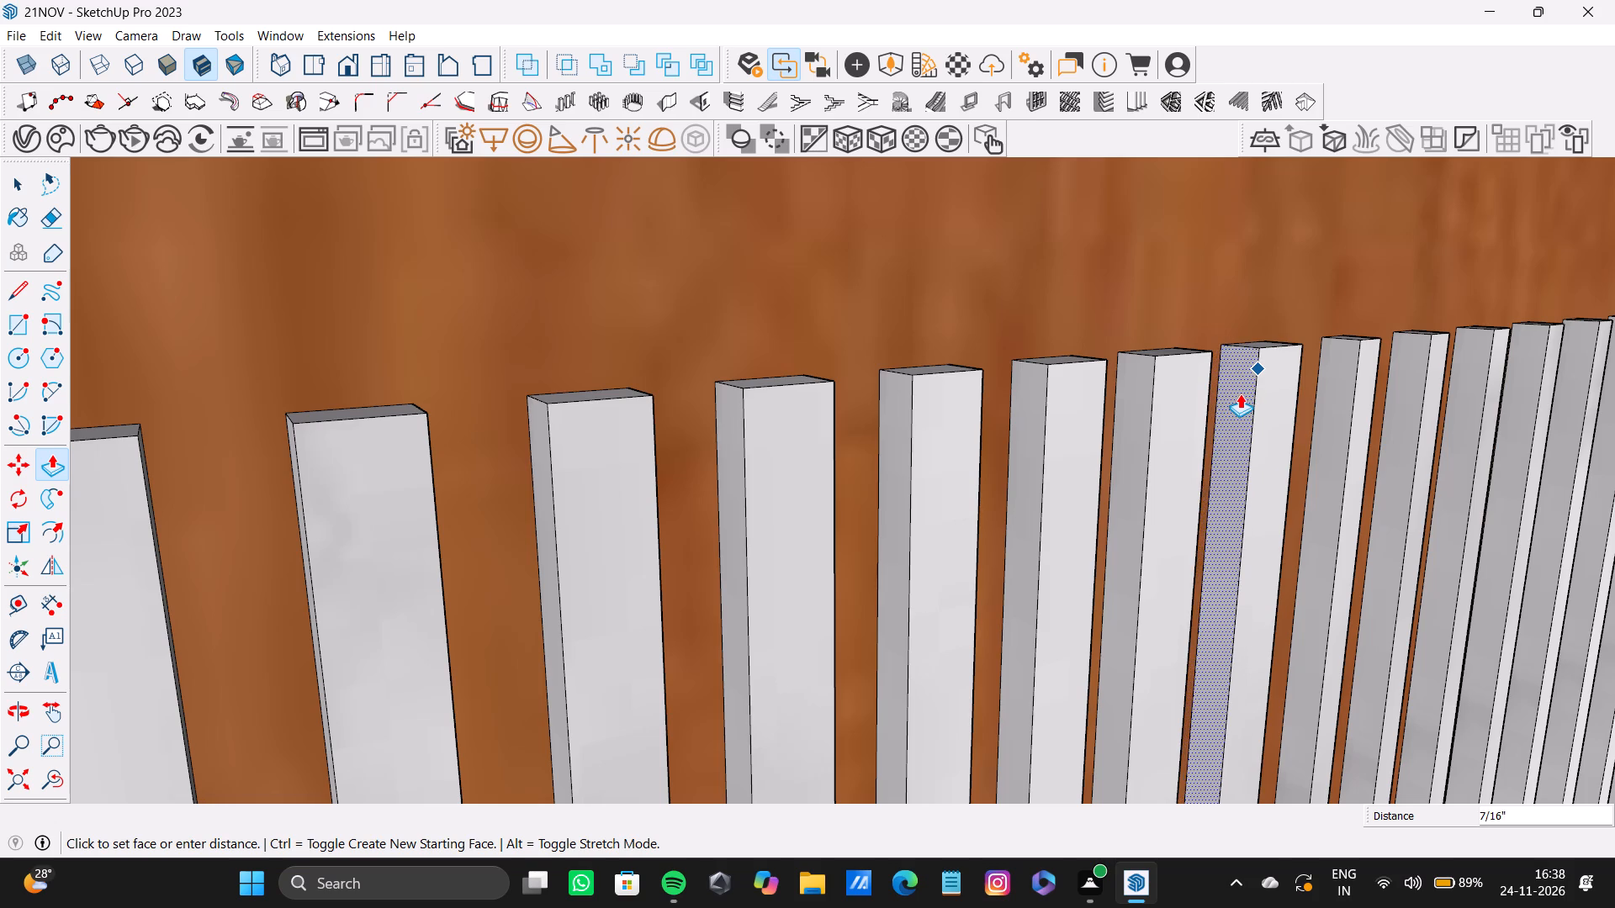
{"action": "left_click_drag", "start_coordinate": [1240, 393], "coordinate": [1241, 395]}
{"action": "left_click_drag", "start_coordinate": [1241, 395], "coordinate": [1242, 398]}
Widen the fifteenth wall slat by pulling its side face outward about 7/16" toward the fourteenth slat, undoing any pull that bridges the gap.
{"action": "key", "text": "space"}
{"action": "left_click", "coordinate": [1332, 358]}
{"action": "key", "text": "p"}
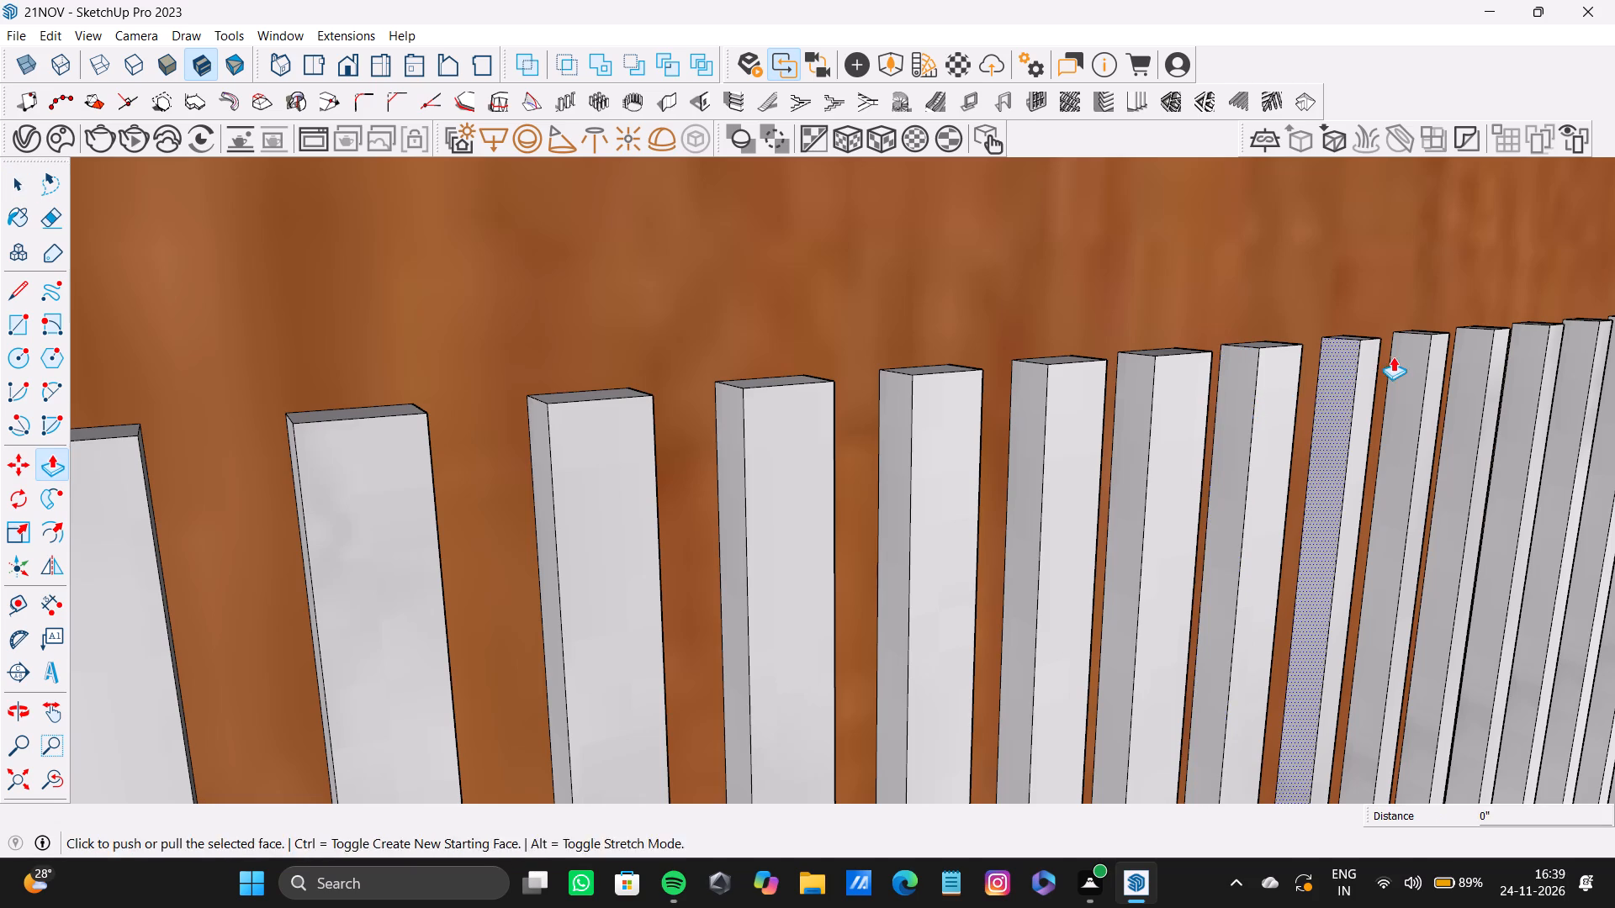
{"action": "left_click_drag", "start_coordinate": [1395, 356], "coordinate": [1379, 362]}
{"action": "key", "text": "ctrl+z"}
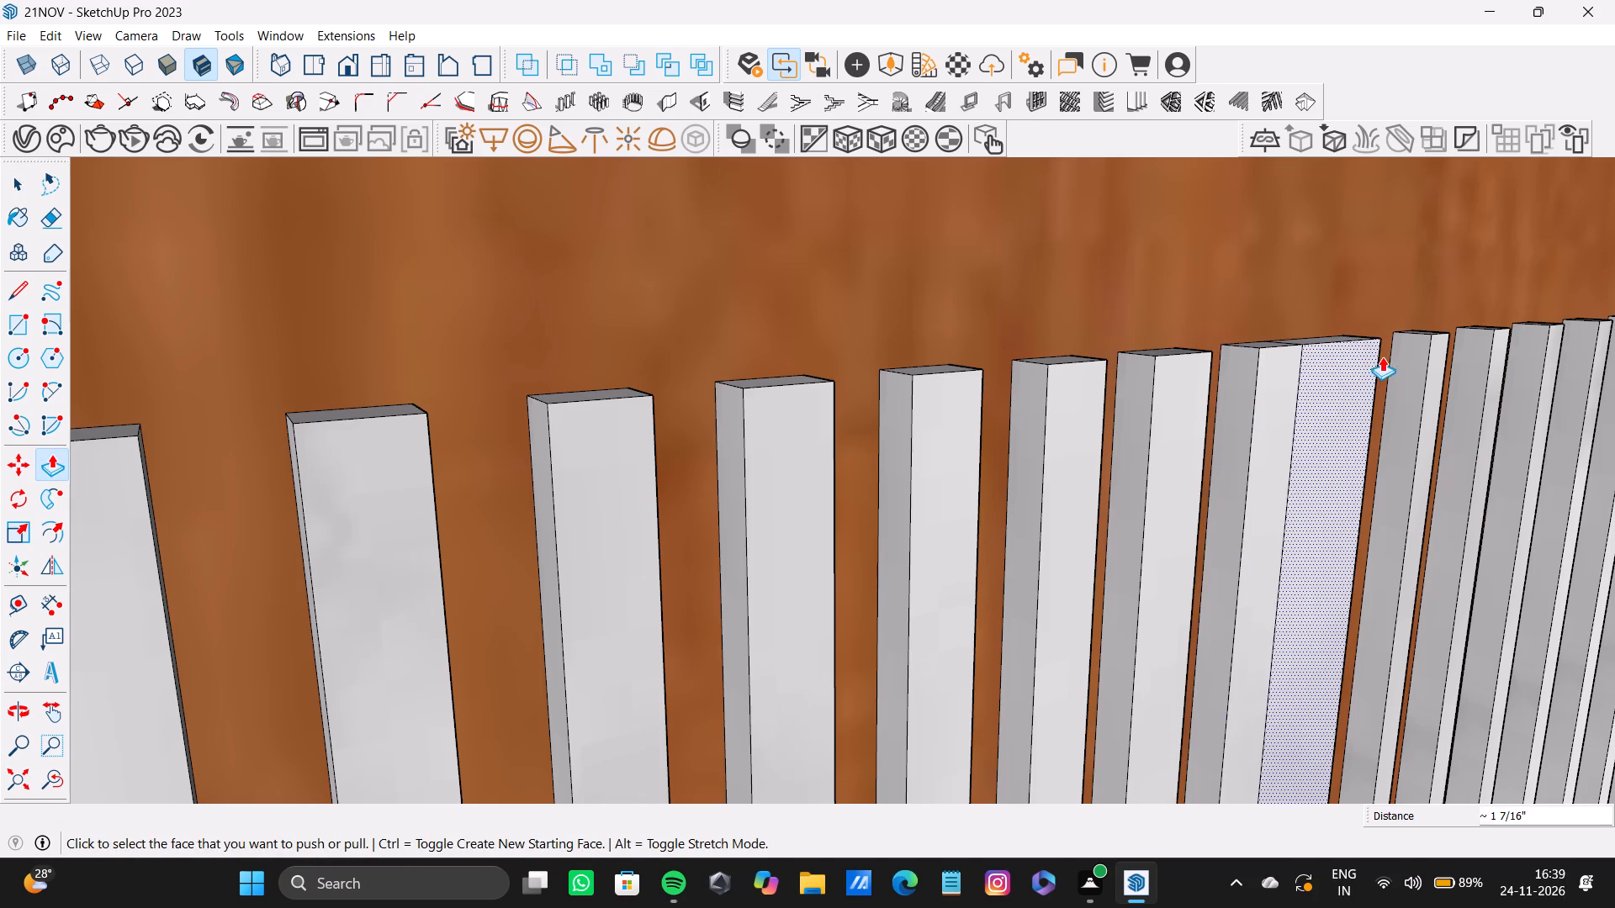
{"action": "left_click_drag", "start_coordinate": [1344, 347], "coordinate": [1326, 354]}
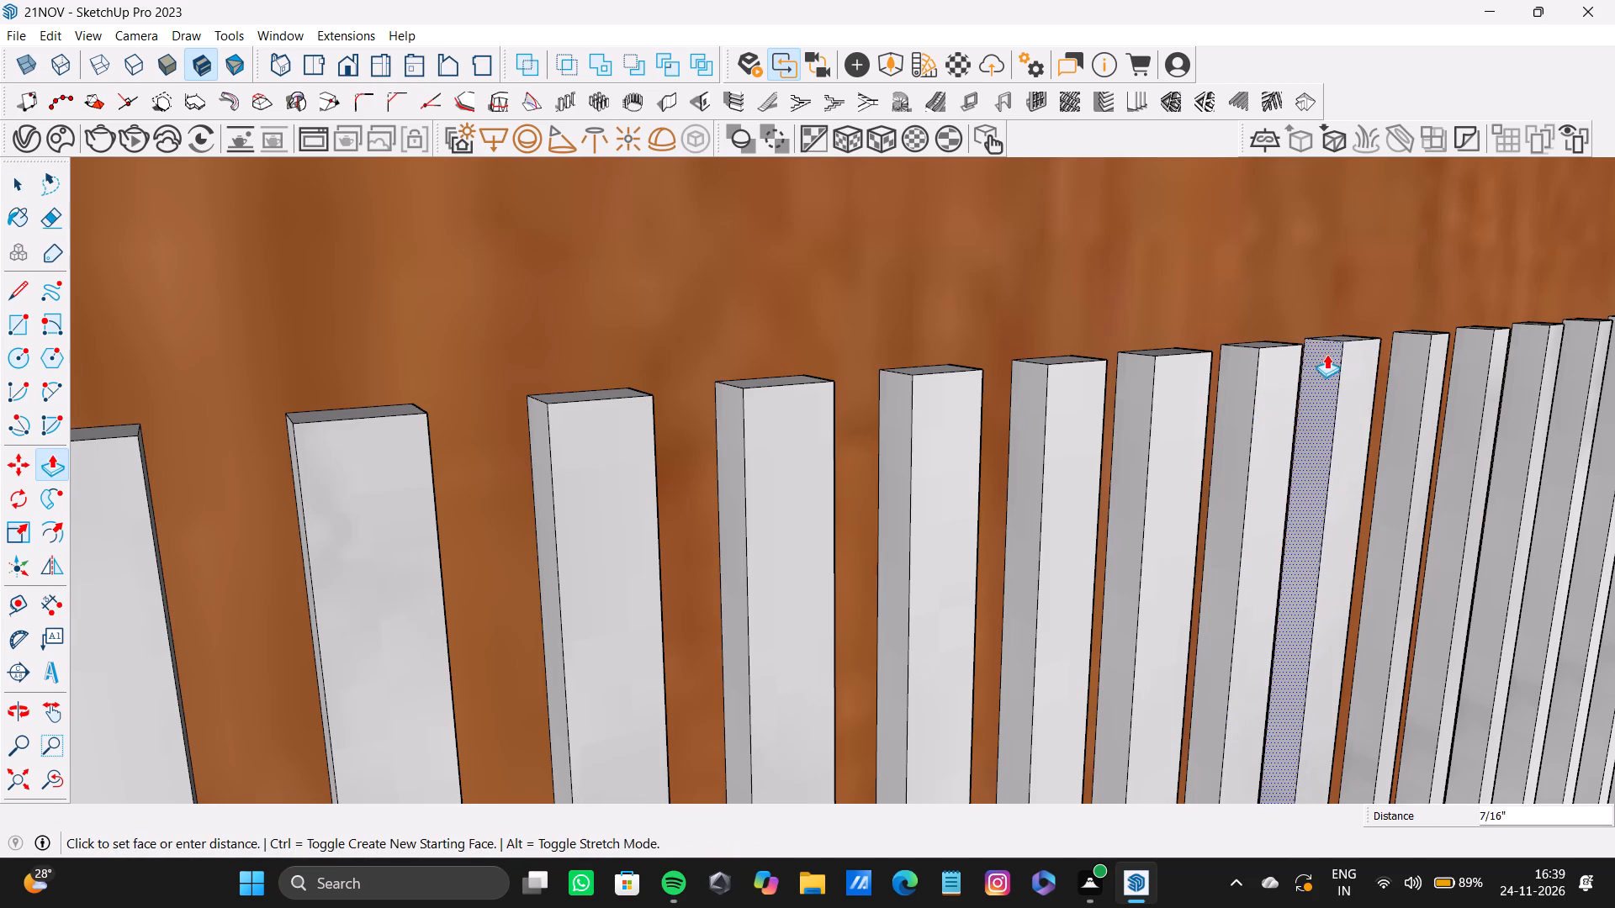
{"action": "left_click_drag", "start_coordinate": [1326, 354], "coordinate": [1326, 355]}
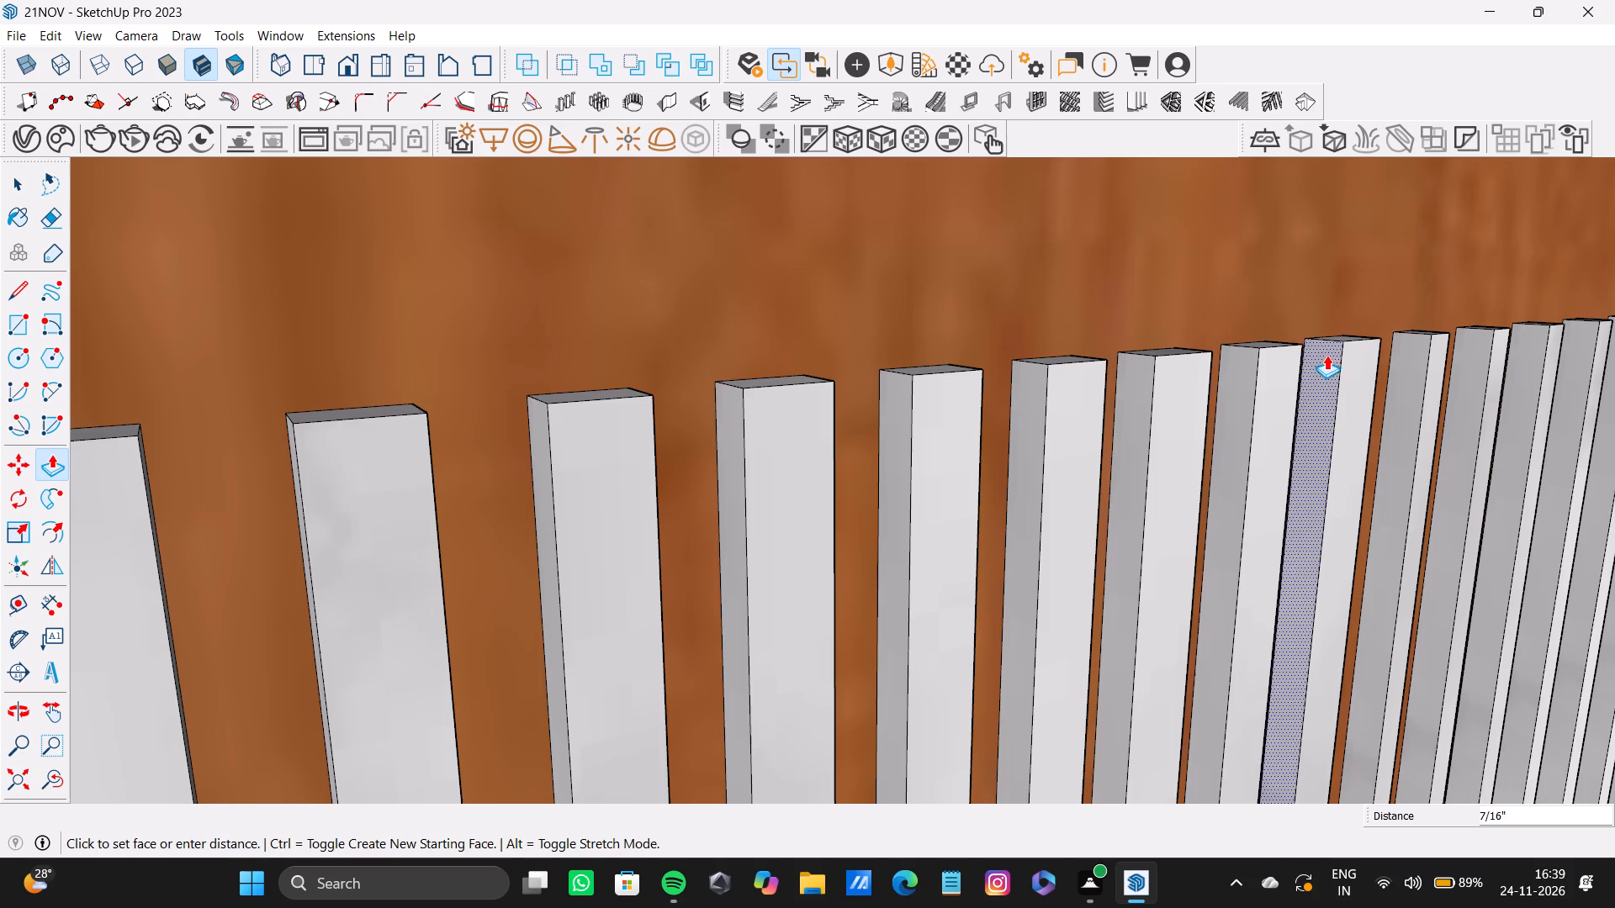
{"action": "left_click_drag", "start_coordinate": [1326, 355], "coordinate": [1327, 351]}
Widen the sixteenth, seventeenth and eighteenth wall slats by pulling each side face outward about 7/16" toward the preceding slat.
{"action": "middle_click_drag", "start_coordinate": [1366, 387], "coordinate": [993, 472], "text": "shift"}
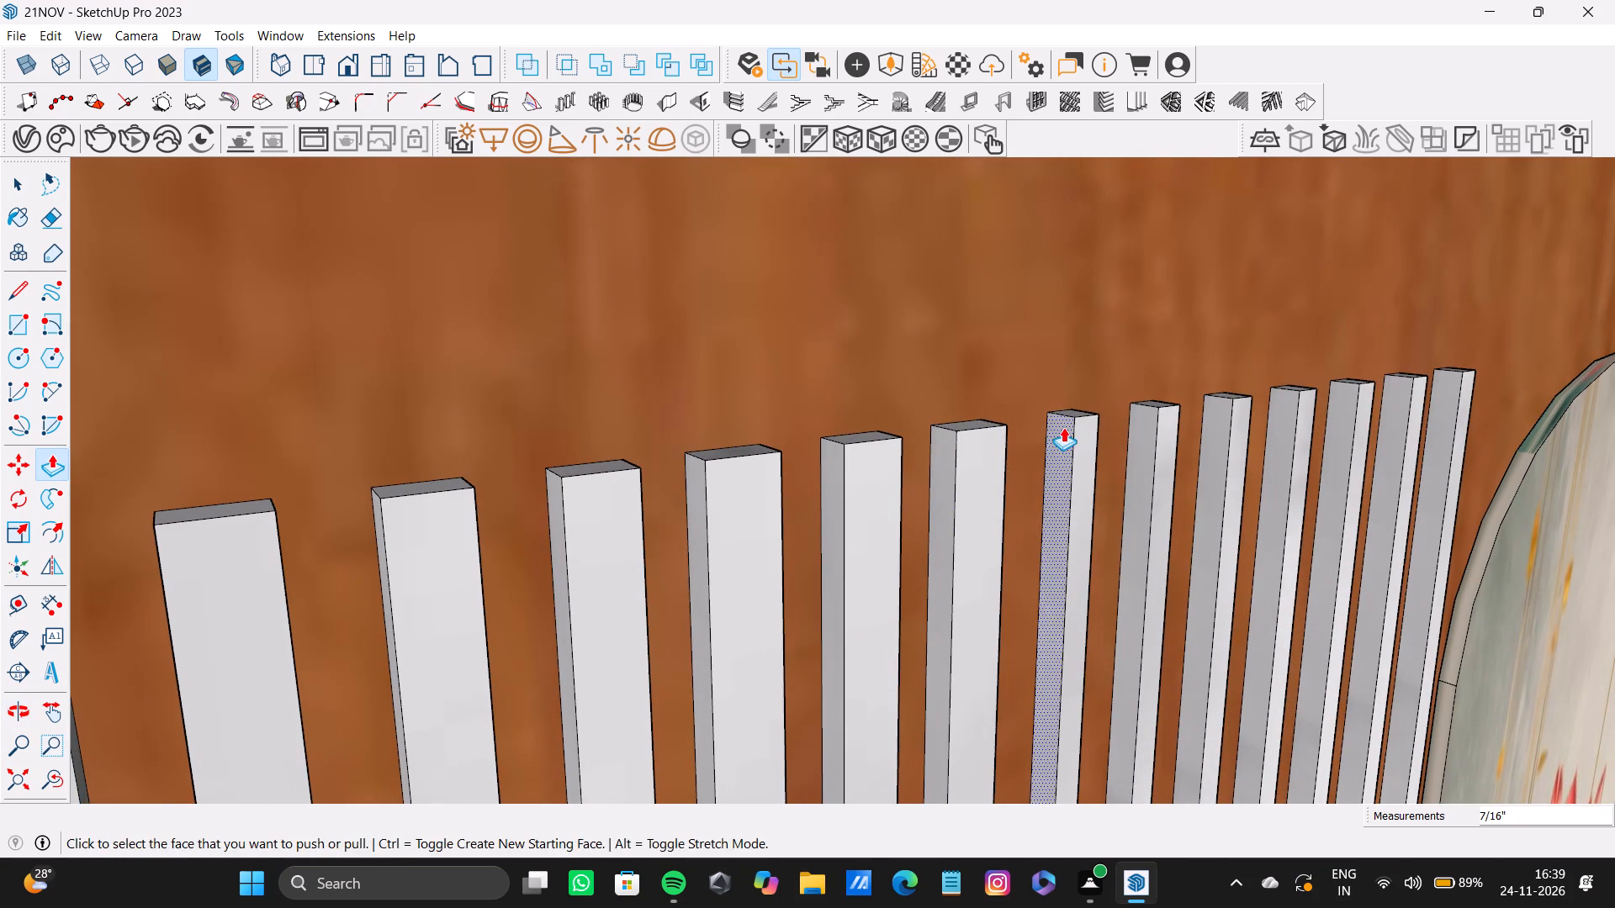
{"action": "left_click_drag", "start_coordinate": [1062, 427], "coordinate": [1045, 430]}
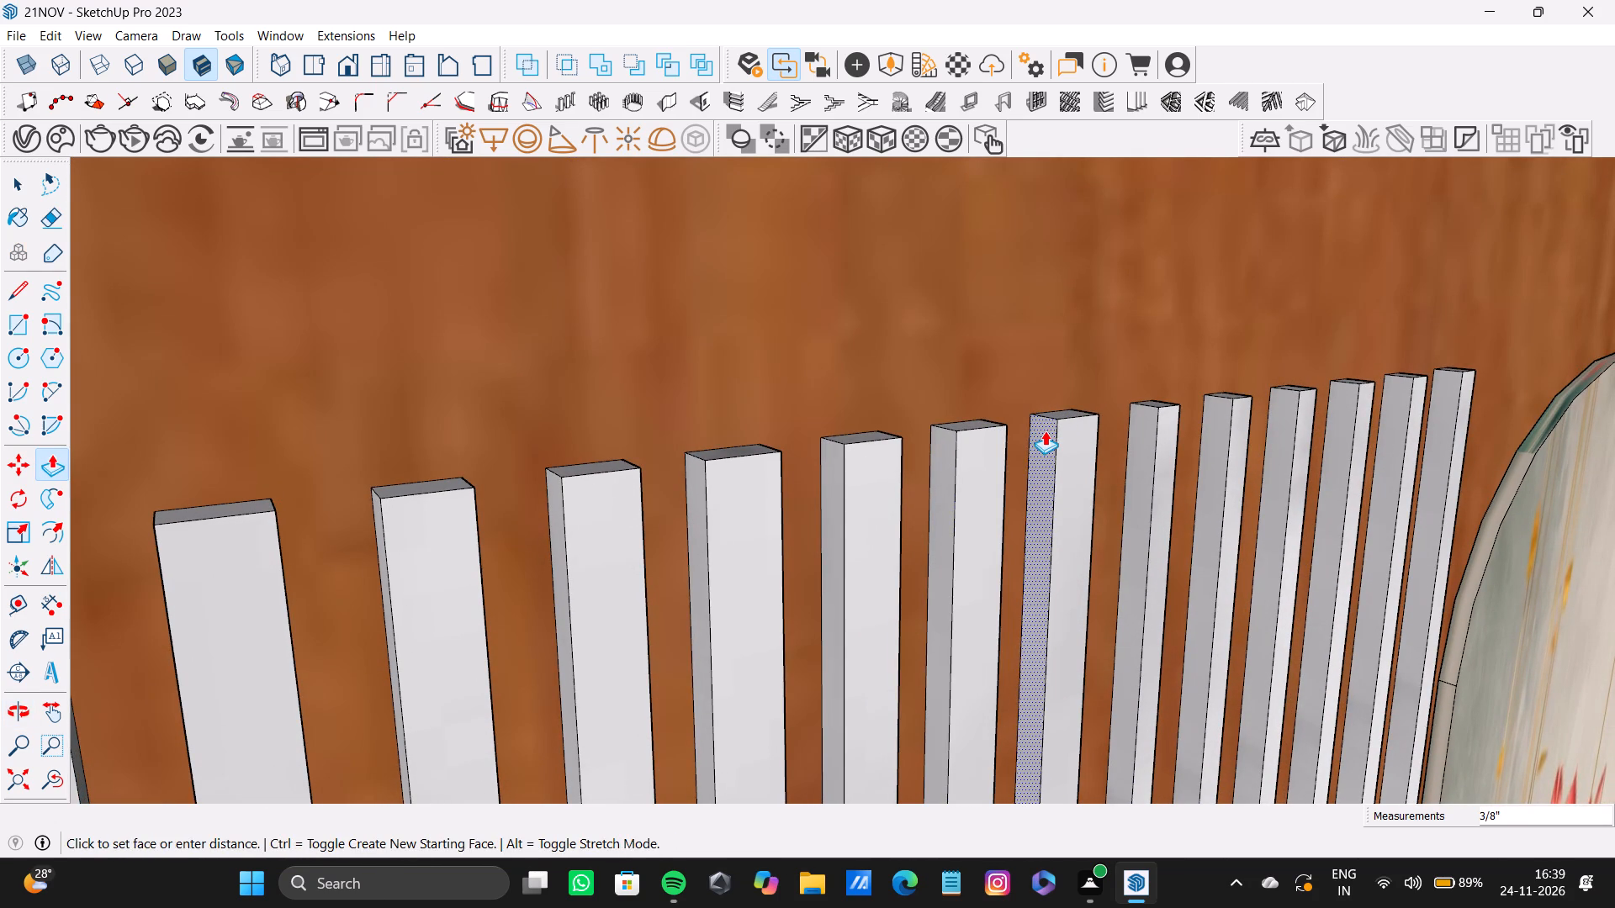
{"action": "left_click_drag", "start_coordinate": [1045, 430], "coordinate": [1041, 429]}
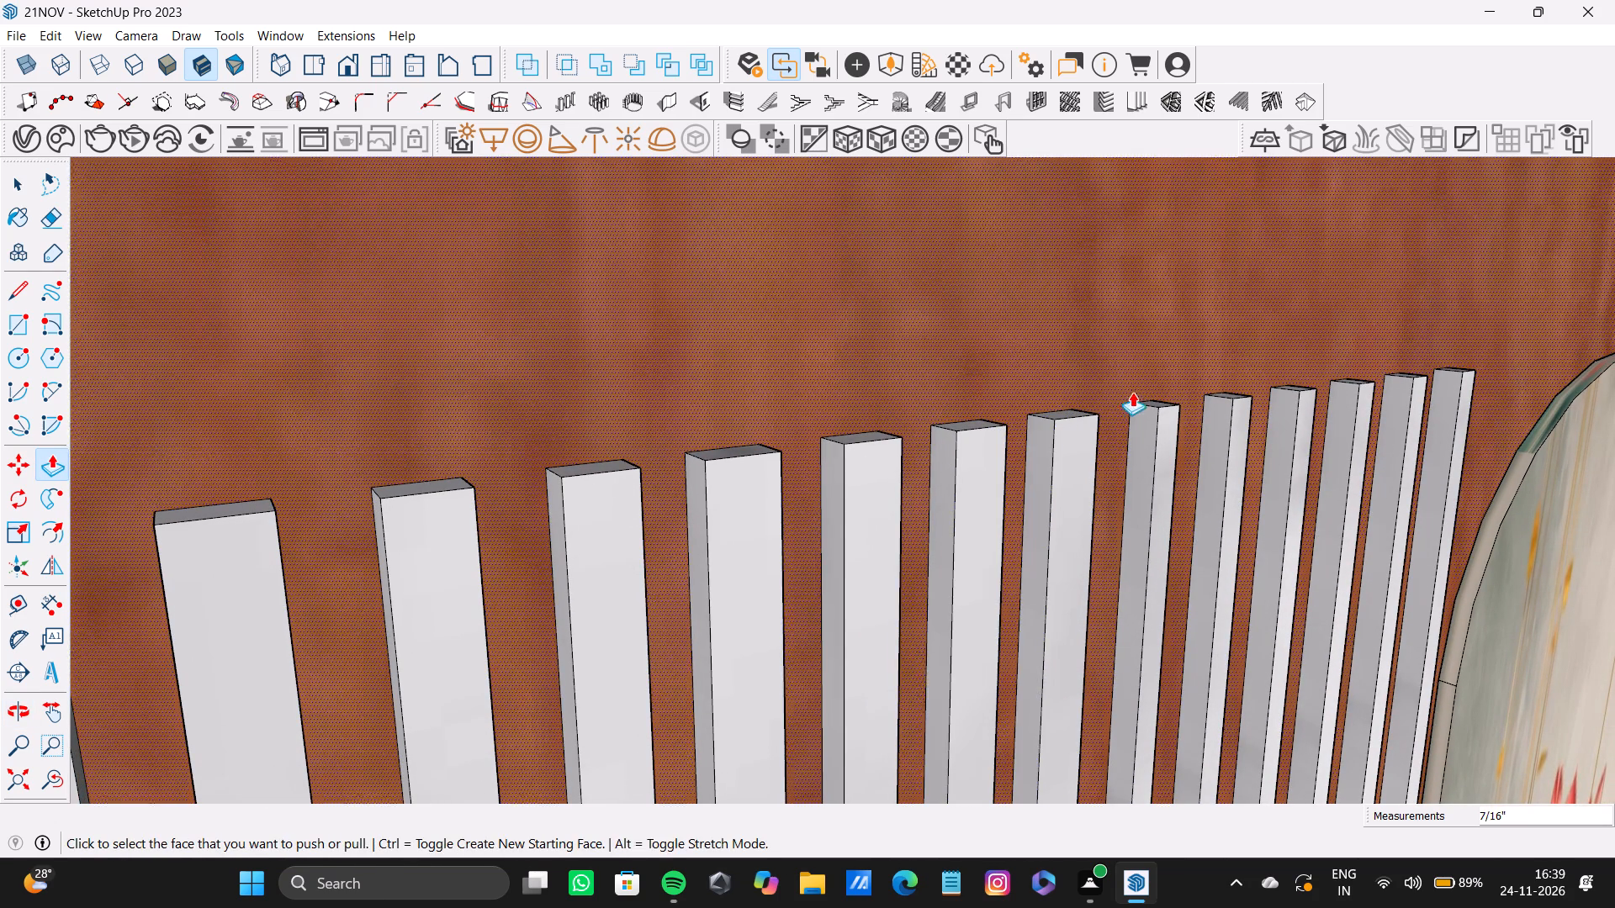
{"action": "left_click_drag", "start_coordinate": [1139, 420], "coordinate": [1122, 424]}
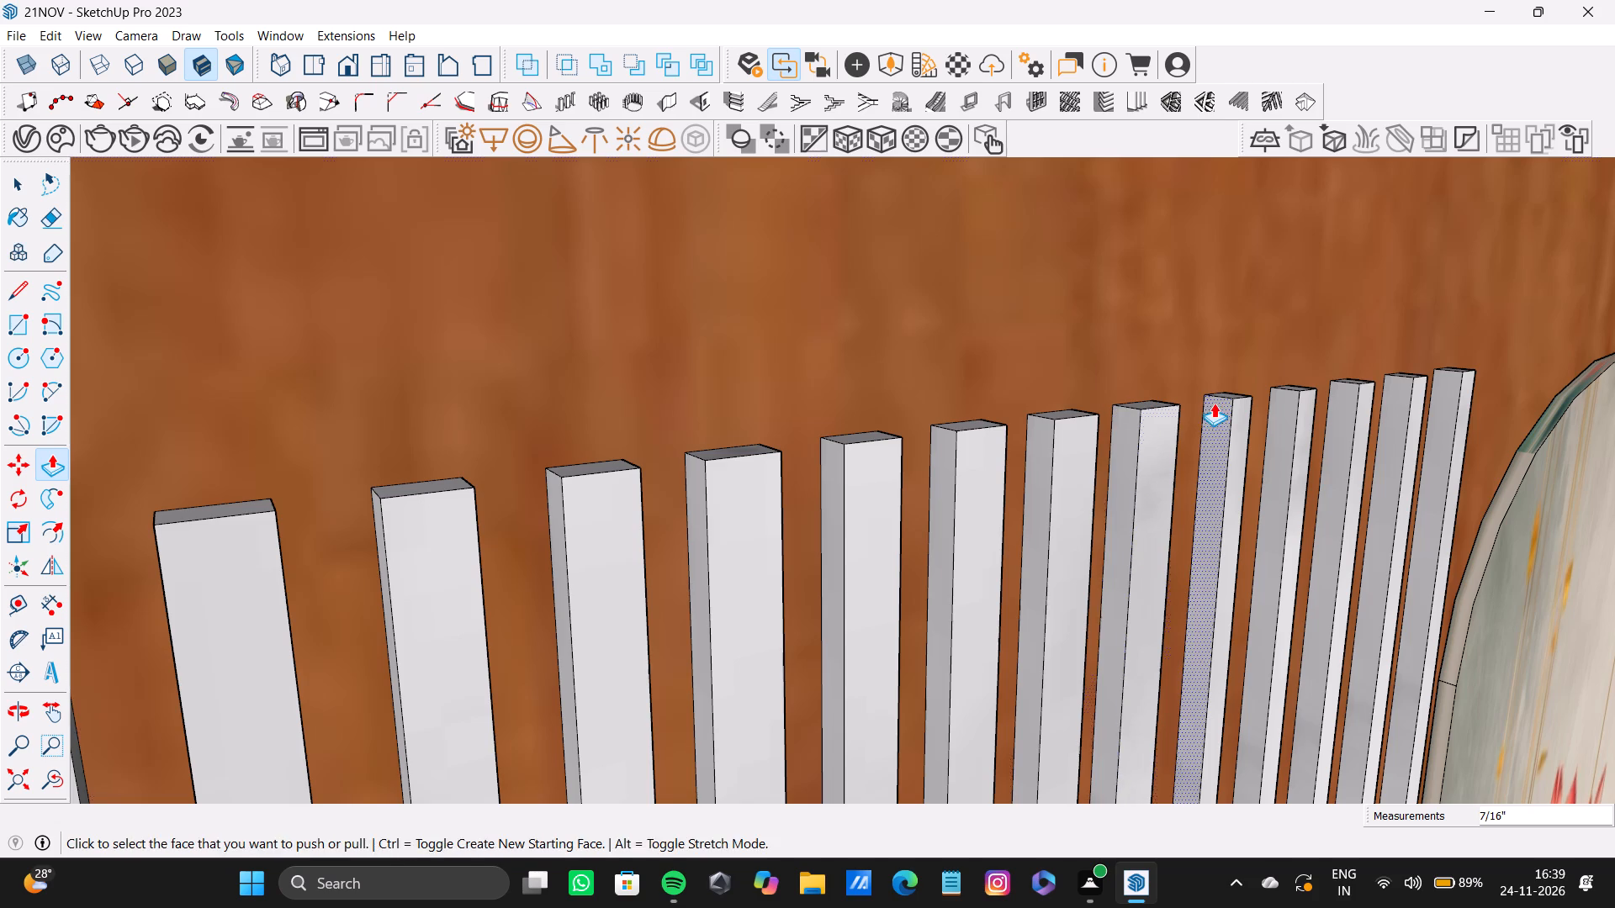
{"action": "left_click_drag", "start_coordinate": [1212, 418], "coordinate": [1200, 417]}
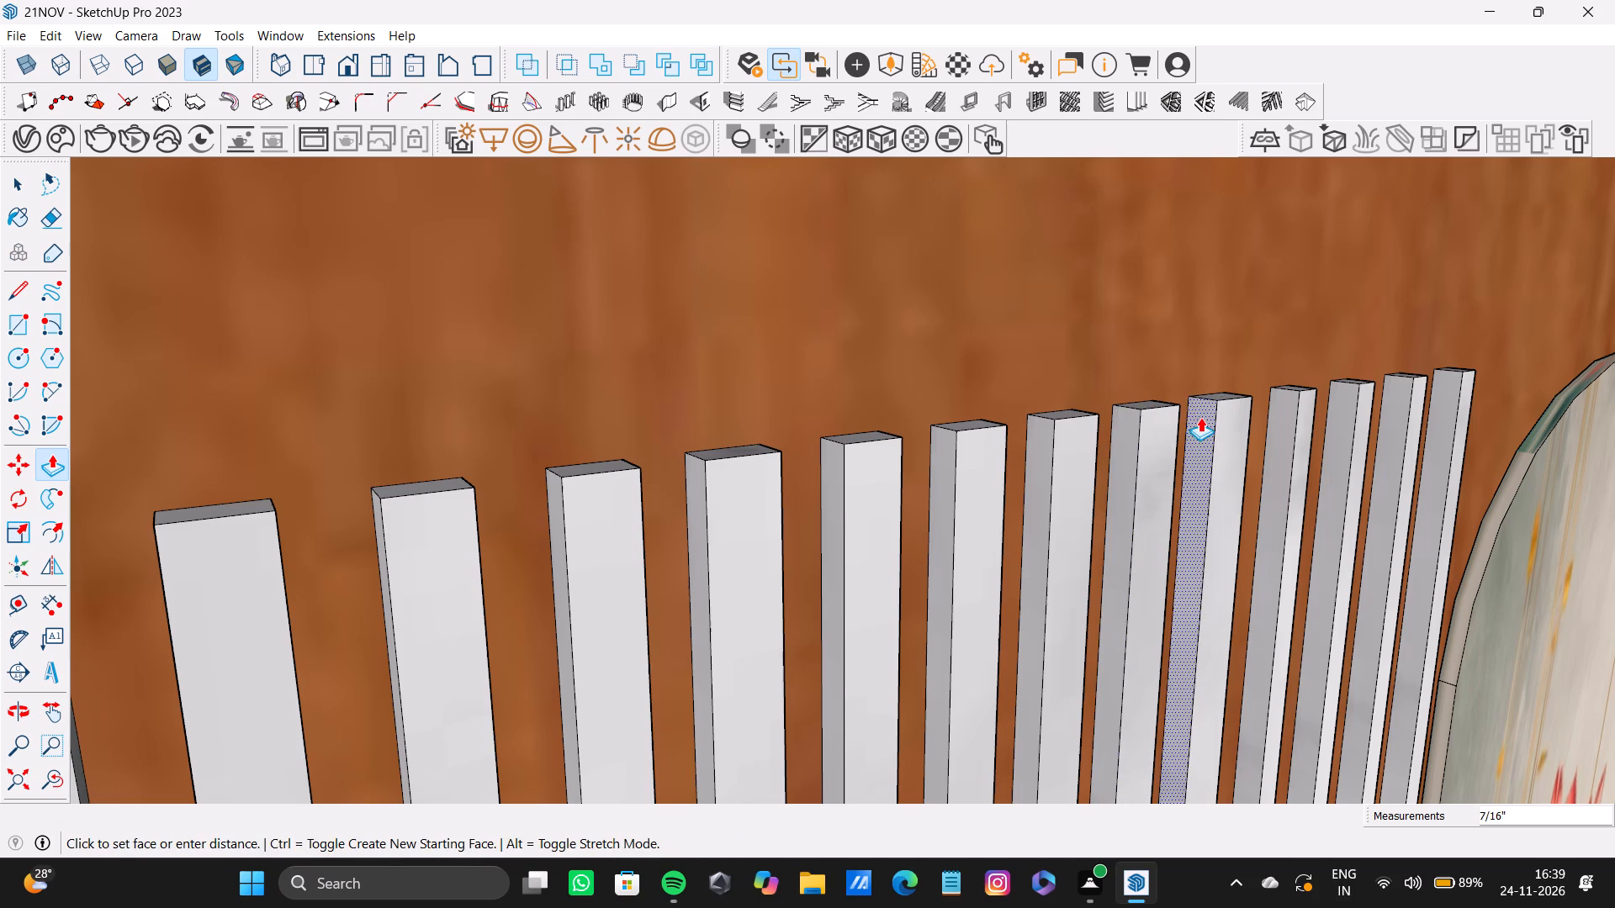
{"action": "left_click_drag", "start_coordinate": [1200, 417], "coordinate": [1198, 420]}
Widen the nineteenth, twentieth and twenty-first wall slats with Push/Pull by pulling each side face outward toward the preceding slat.
{"action": "left_click_drag", "start_coordinate": [1286, 419], "coordinate": [1272, 427]}
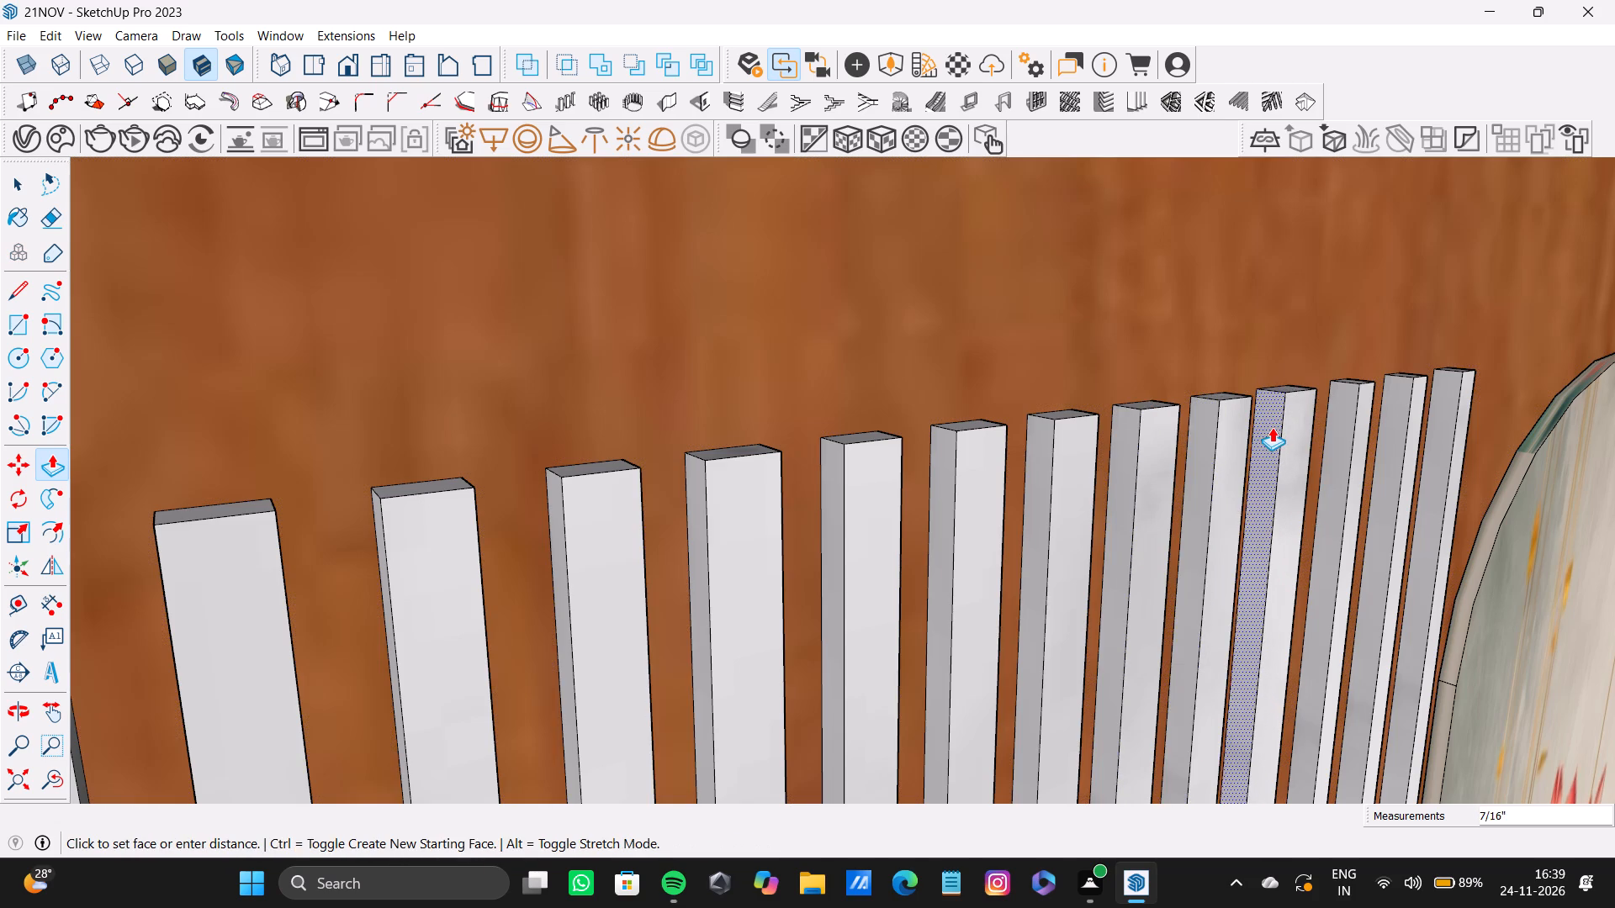
{"action": "left_click_drag", "start_coordinate": [1272, 427], "coordinate": [1269, 425]}
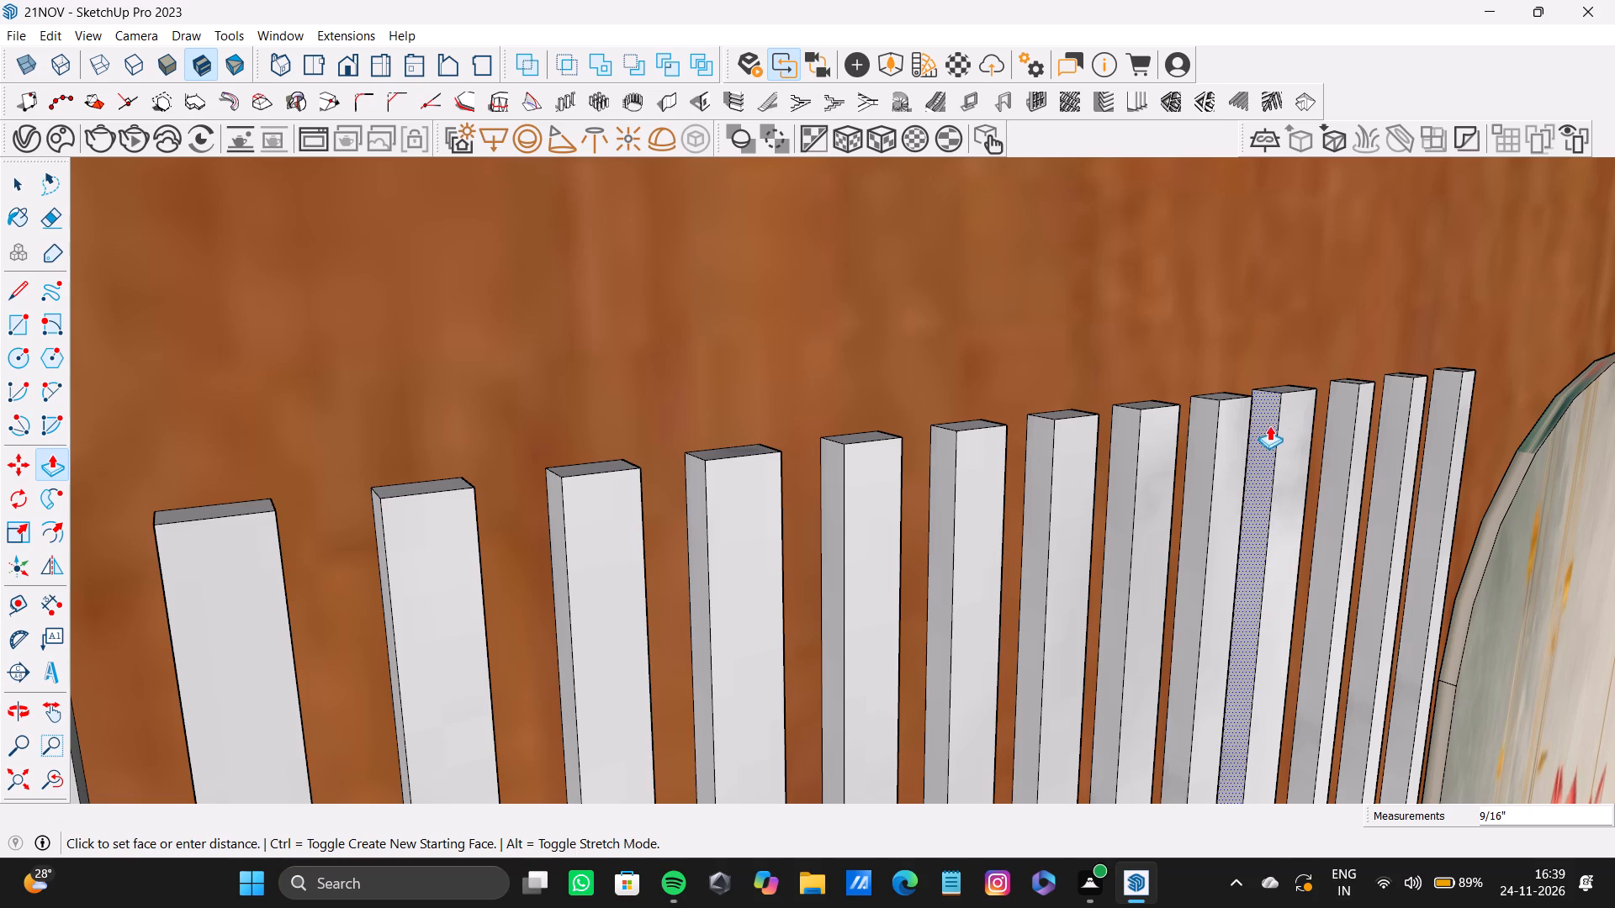
{"action": "left_click_drag", "start_coordinate": [1269, 425], "coordinate": [1272, 424]}
{"action": "left_click_drag", "start_coordinate": [1343, 404], "coordinate": [1327, 409]}
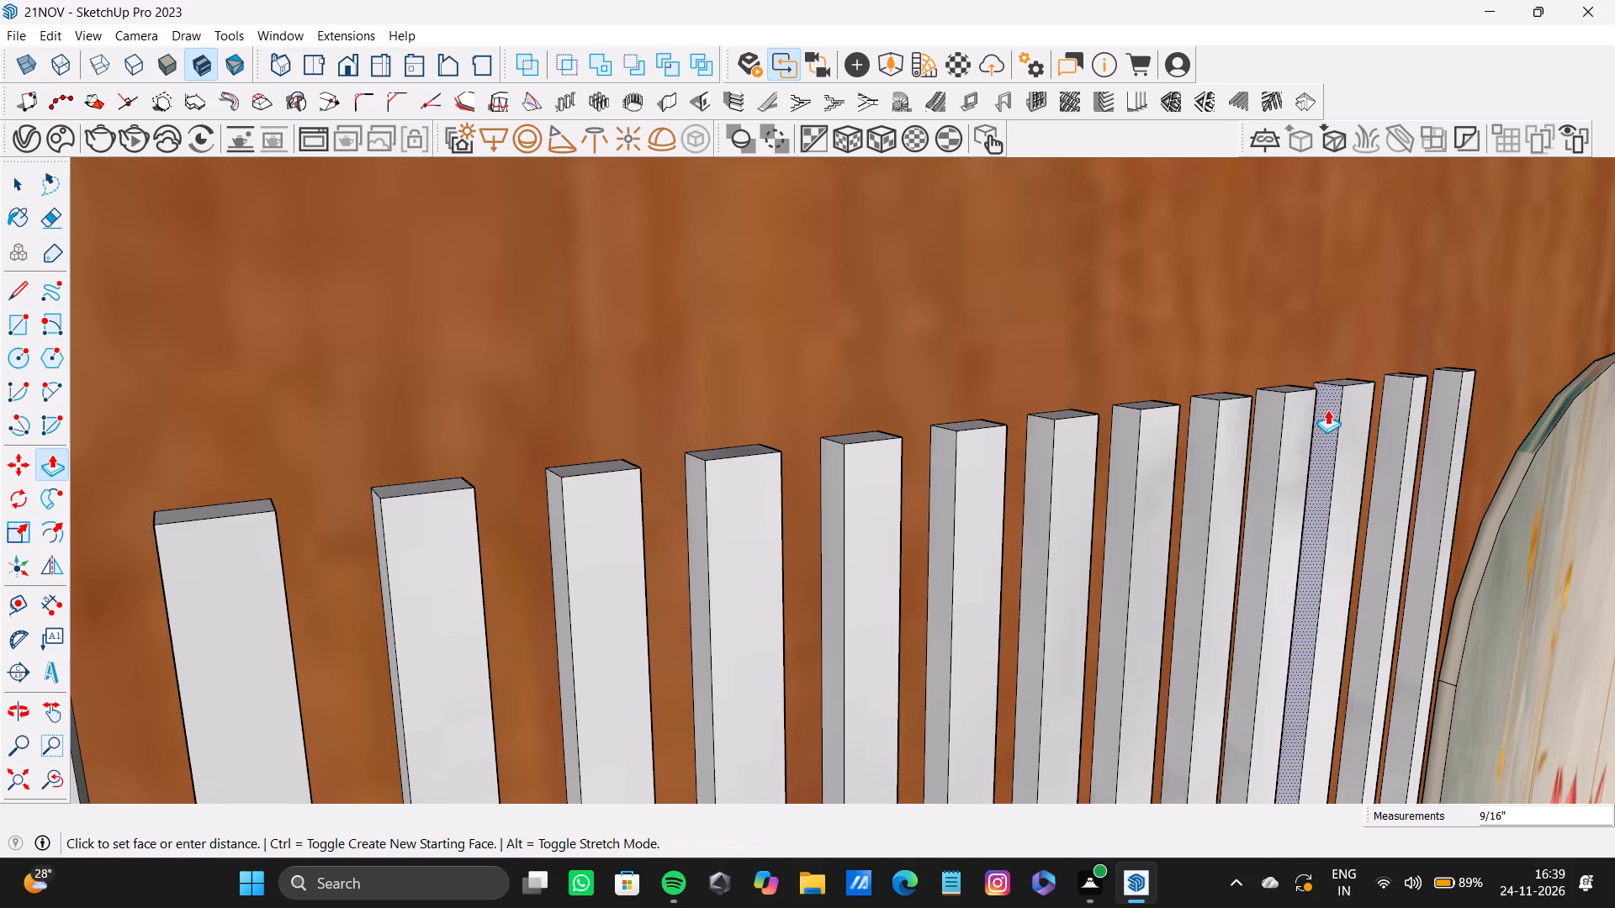
{"action": "left_click_drag", "start_coordinate": [1327, 409], "coordinate": [1332, 405]}
{"action": "left_click_drag", "start_coordinate": [1395, 383], "coordinate": [1388, 386]}
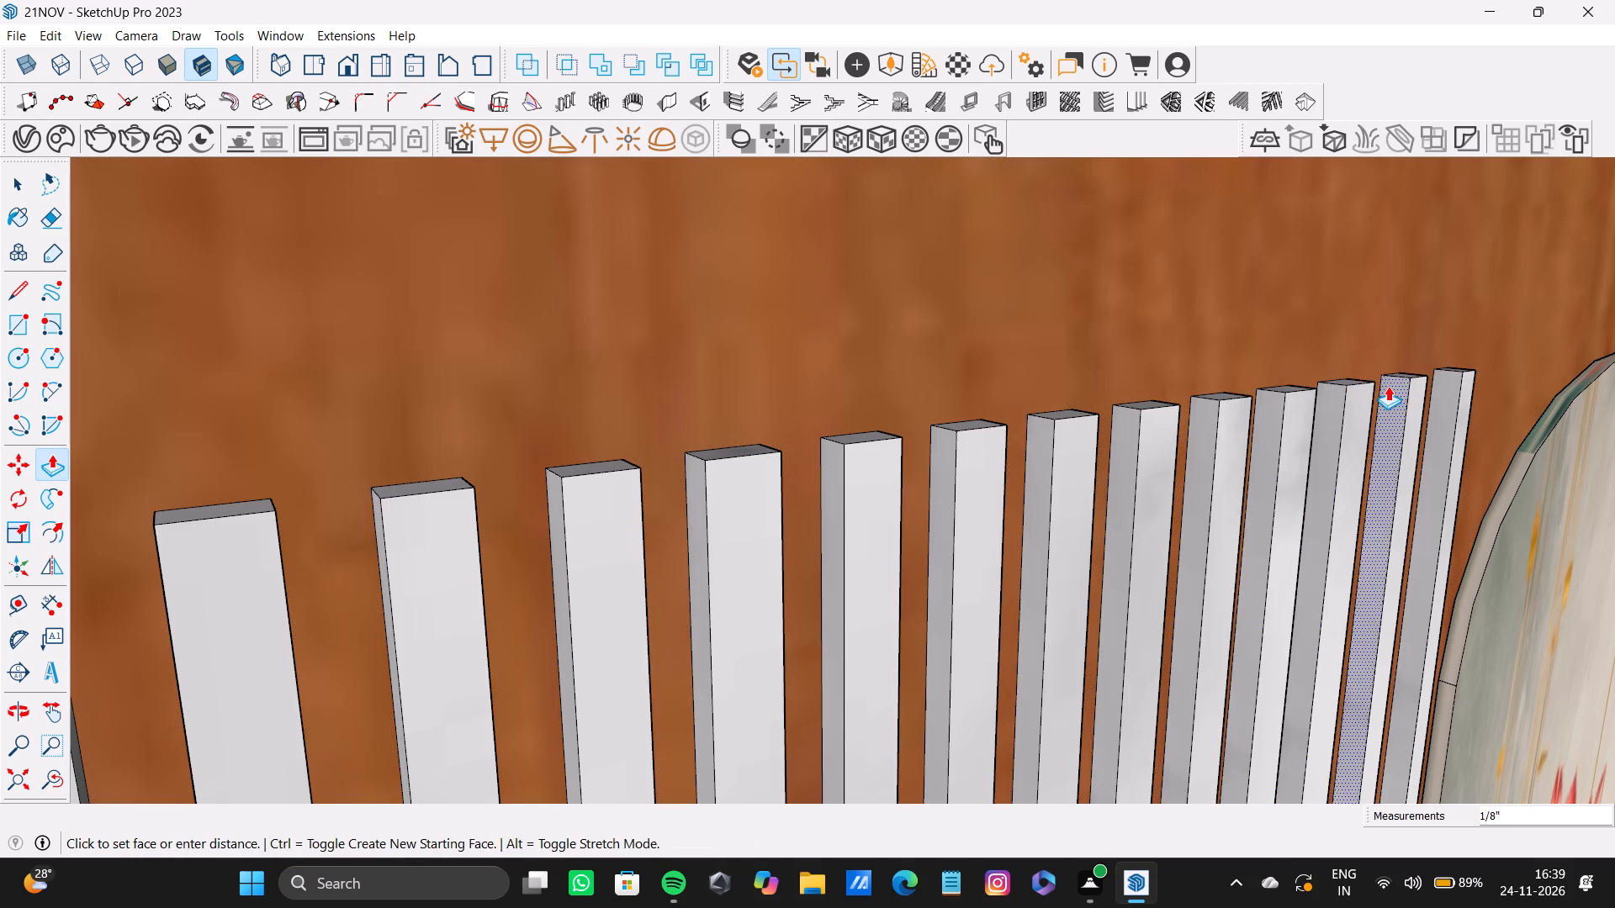
{"action": "left_click_drag", "start_coordinate": [1388, 386], "coordinate": [1385, 393]}
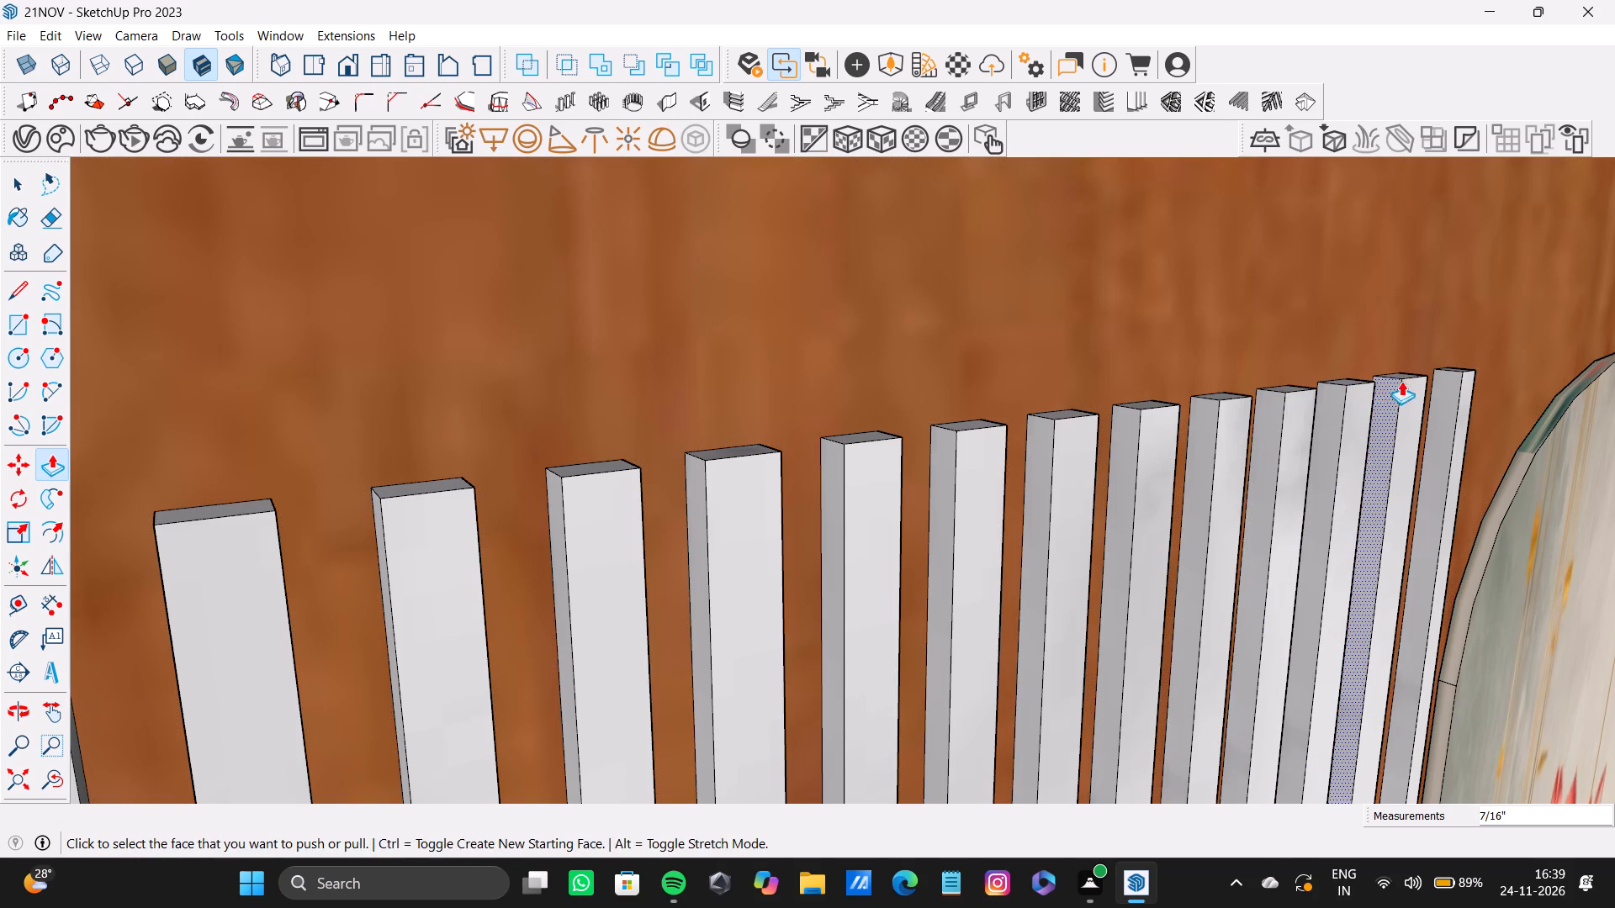
Widen the twenty-second, last wall slat by pulling its side face about 1/4" and a further 3/8" toward the twenty-first slat.
{"action": "left_click_drag", "start_coordinate": [1451, 383], "coordinate": [1443, 389]}
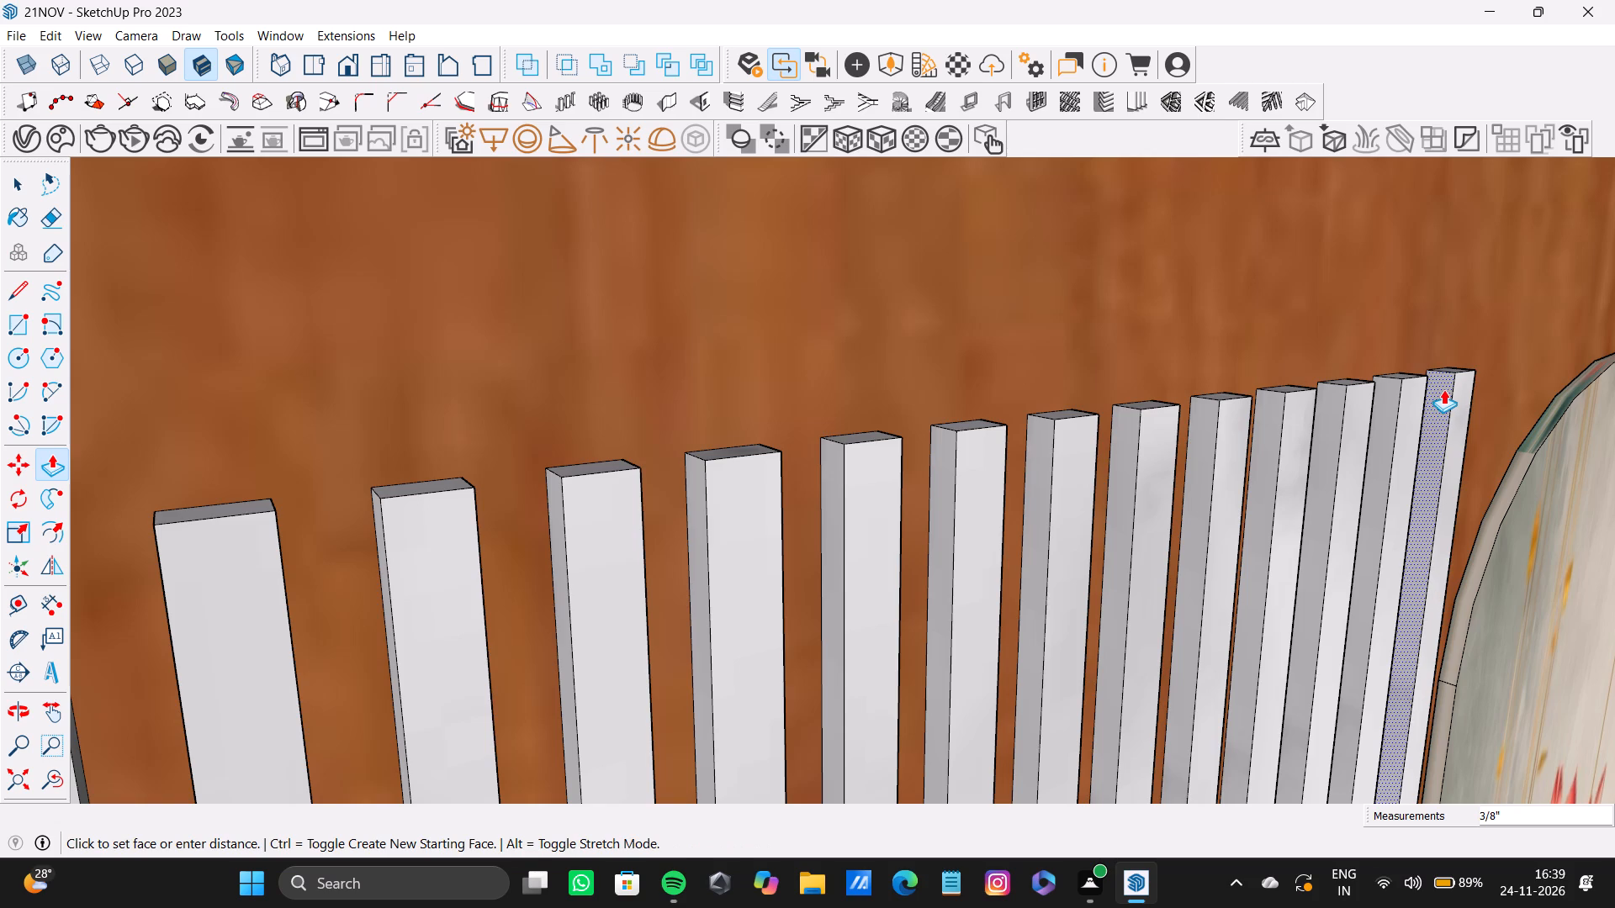
{"action": "left_click_drag", "start_coordinate": [1443, 389], "coordinate": [1438, 395]}
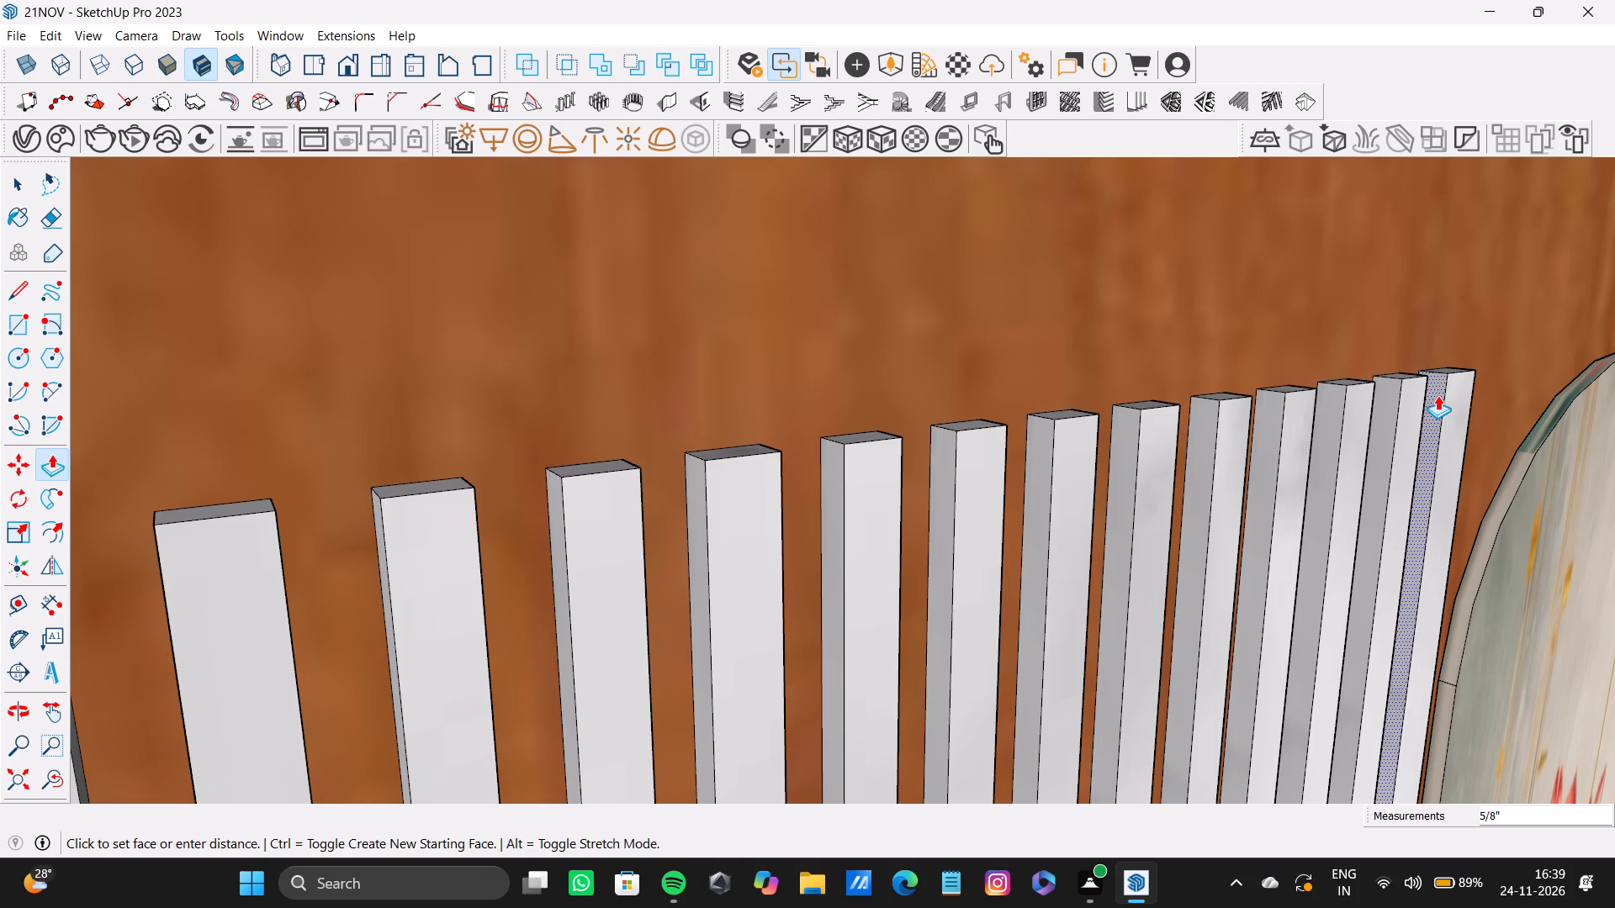
{"action": "left_click_drag", "start_coordinate": [1438, 395], "coordinate": [1439, 390]}
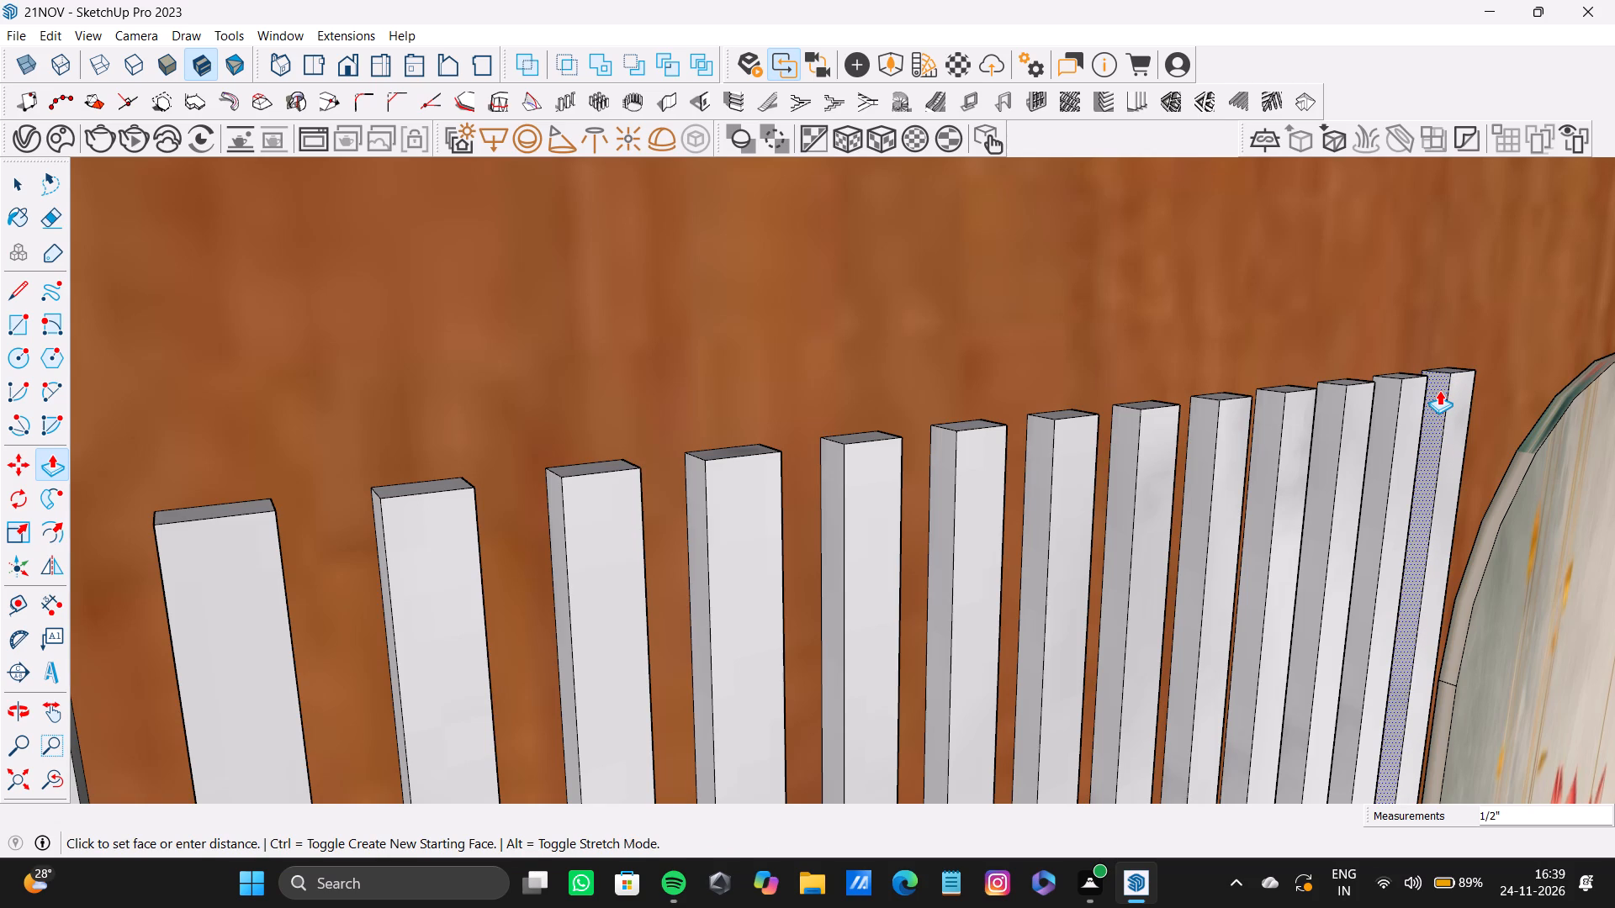
{"action": "left_click_drag", "start_coordinate": [1439, 390], "coordinate": [1431, 395]}
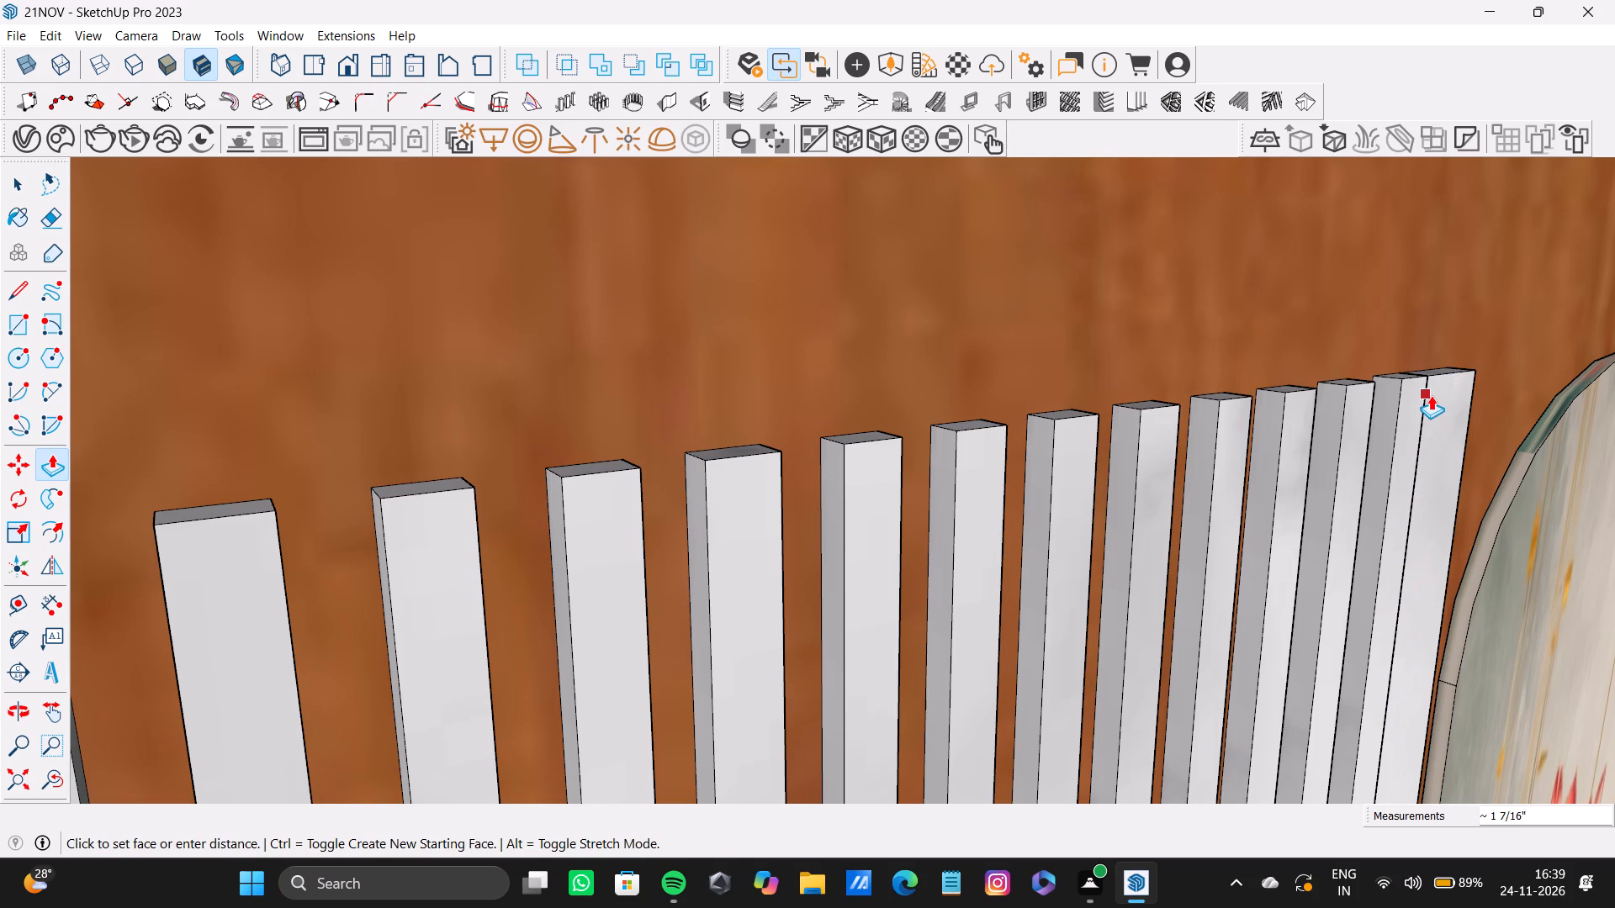
{"action": "left_click_drag", "start_coordinate": [1431, 395], "coordinate": [1440, 392]}
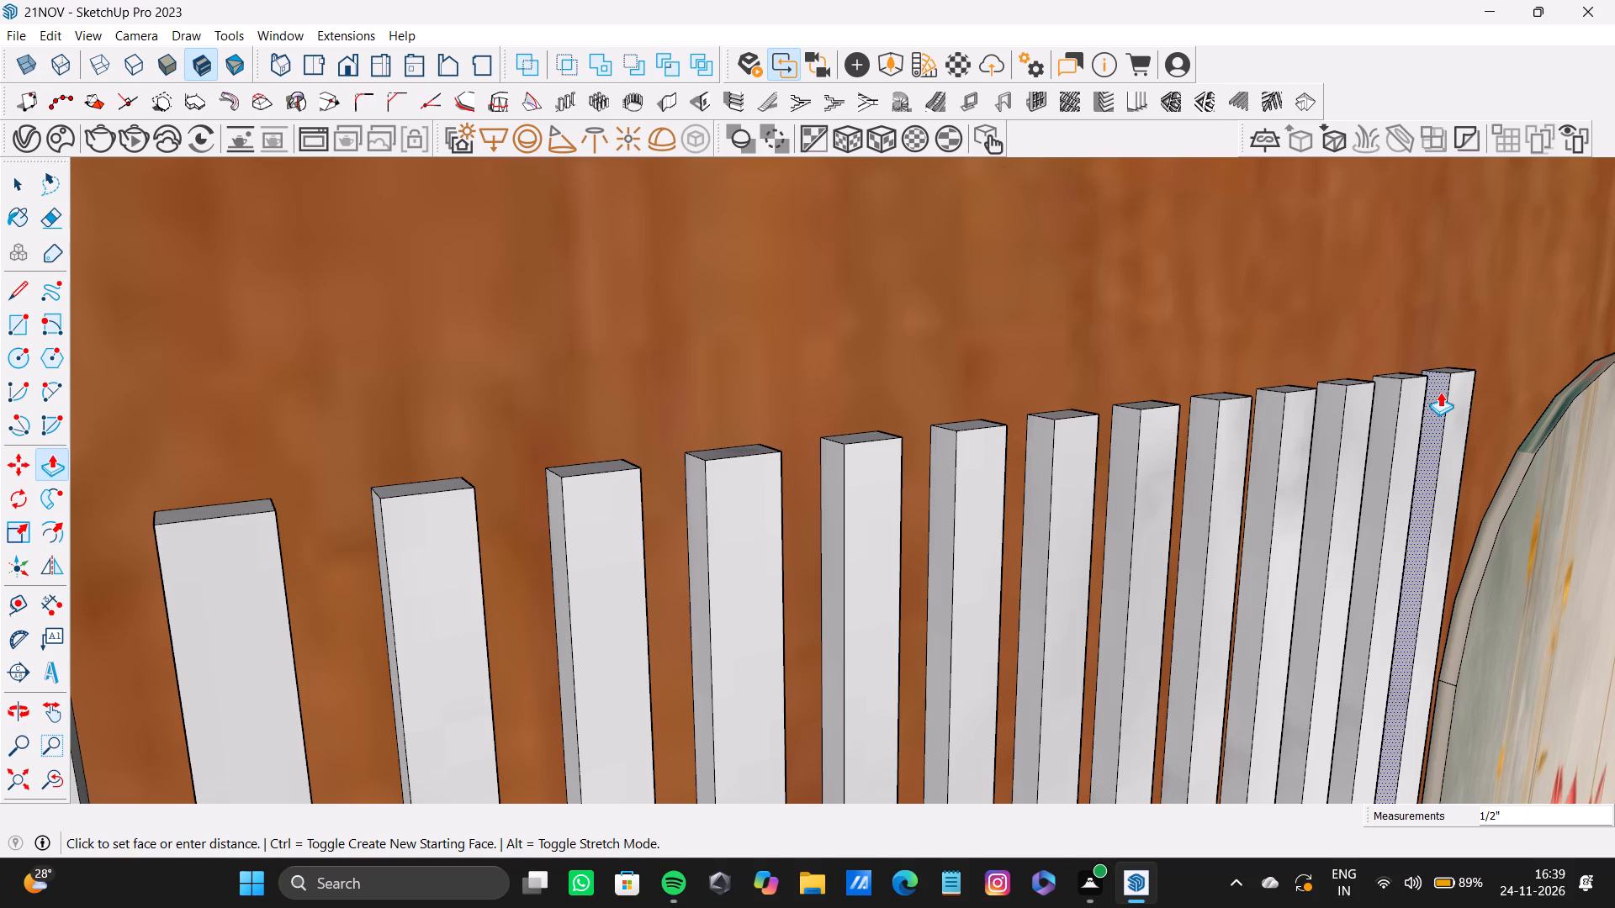
{"action": "left_click_drag", "start_coordinate": [1440, 392], "coordinate": [1449, 397]}
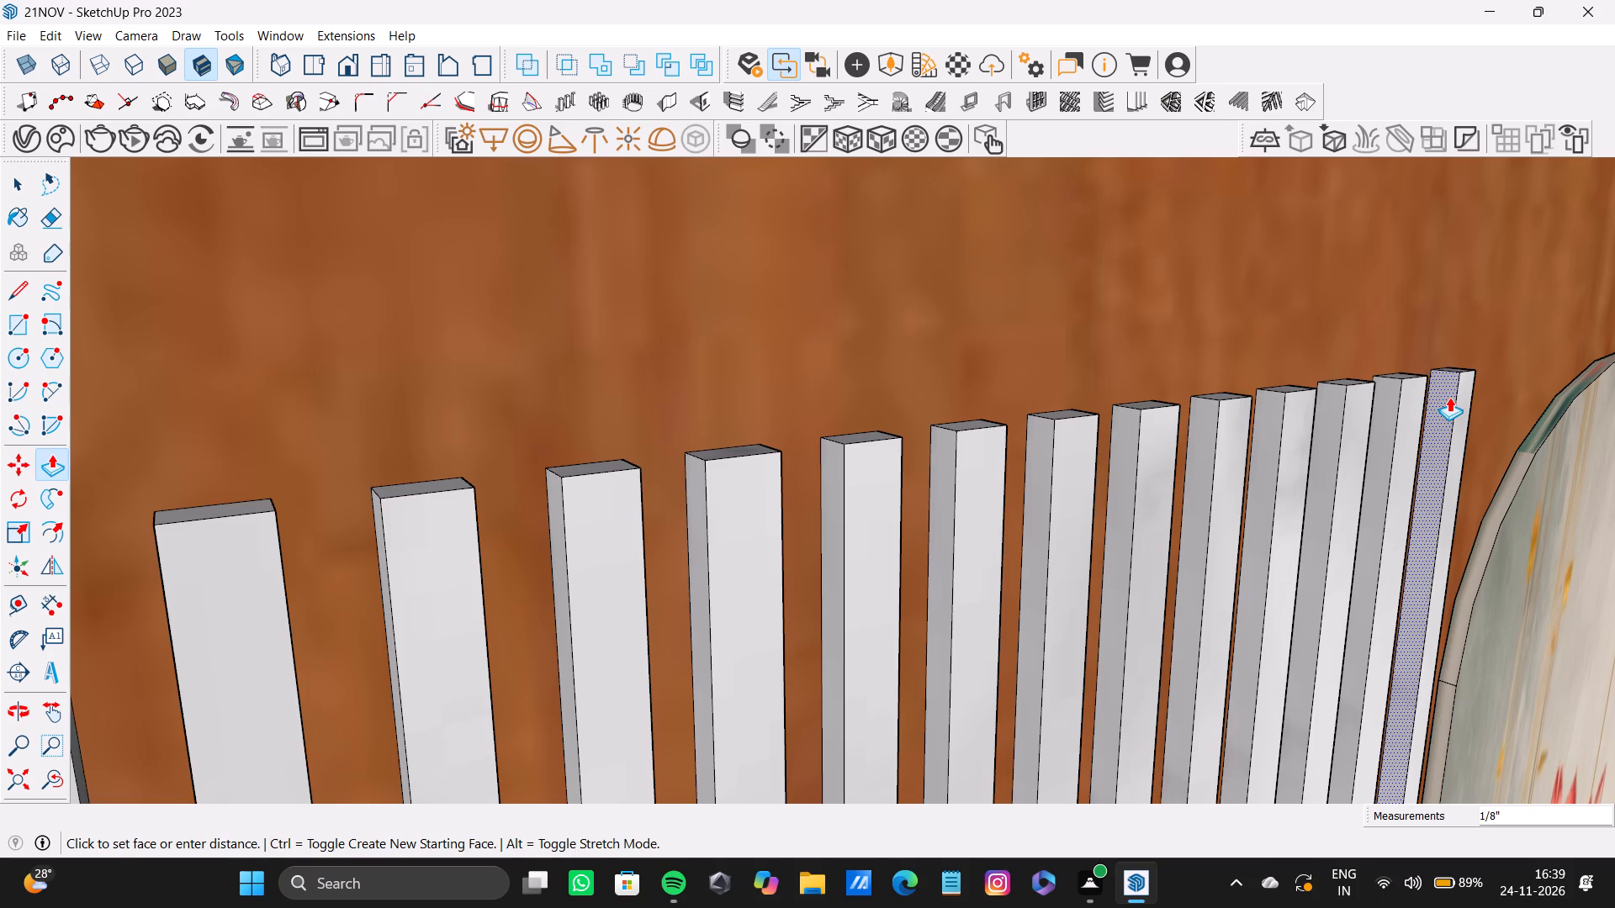
{"action": "left_click_drag", "start_coordinate": [1449, 397], "coordinate": [1438, 404]}
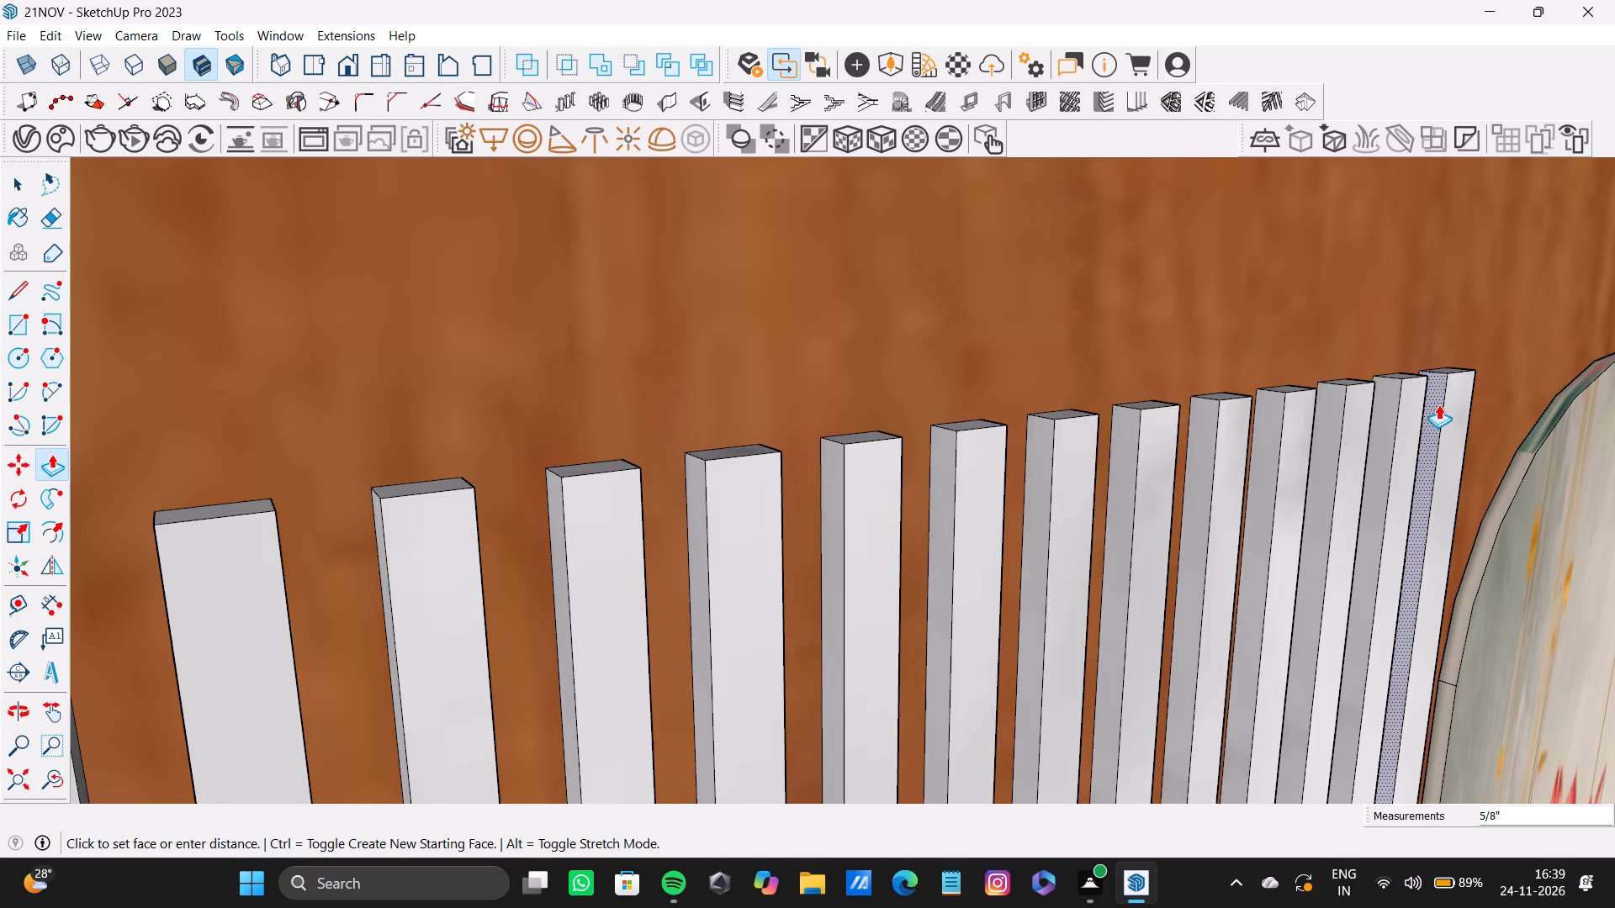
{"action": "left_click_drag", "start_coordinate": [1438, 404], "coordinate": [1438, 411]}
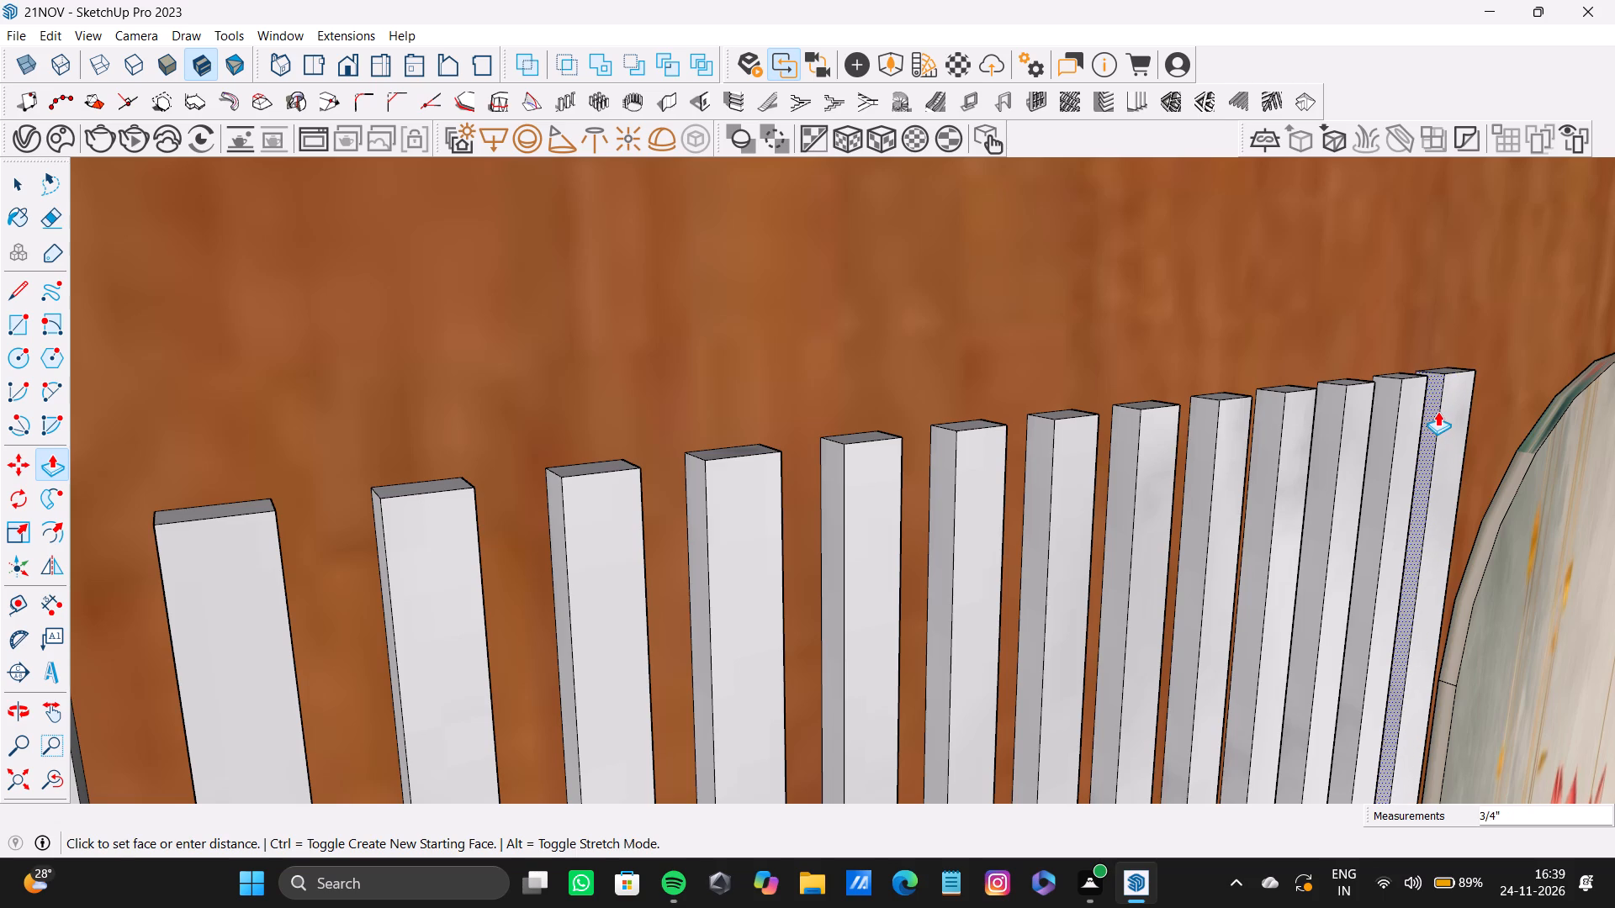
{"action": "left_click_drag", "start_coordinate": [1438, 411], "coordinate": [1448, 404]}
{"action": "scroll", "coordinate": [1443, 386], "scroll_direction": "up", "scroll_amount": 7}
{"action": "middle_click_drag", "start_coordinate": [1453, 380], "coordinate": [1416, 399]}
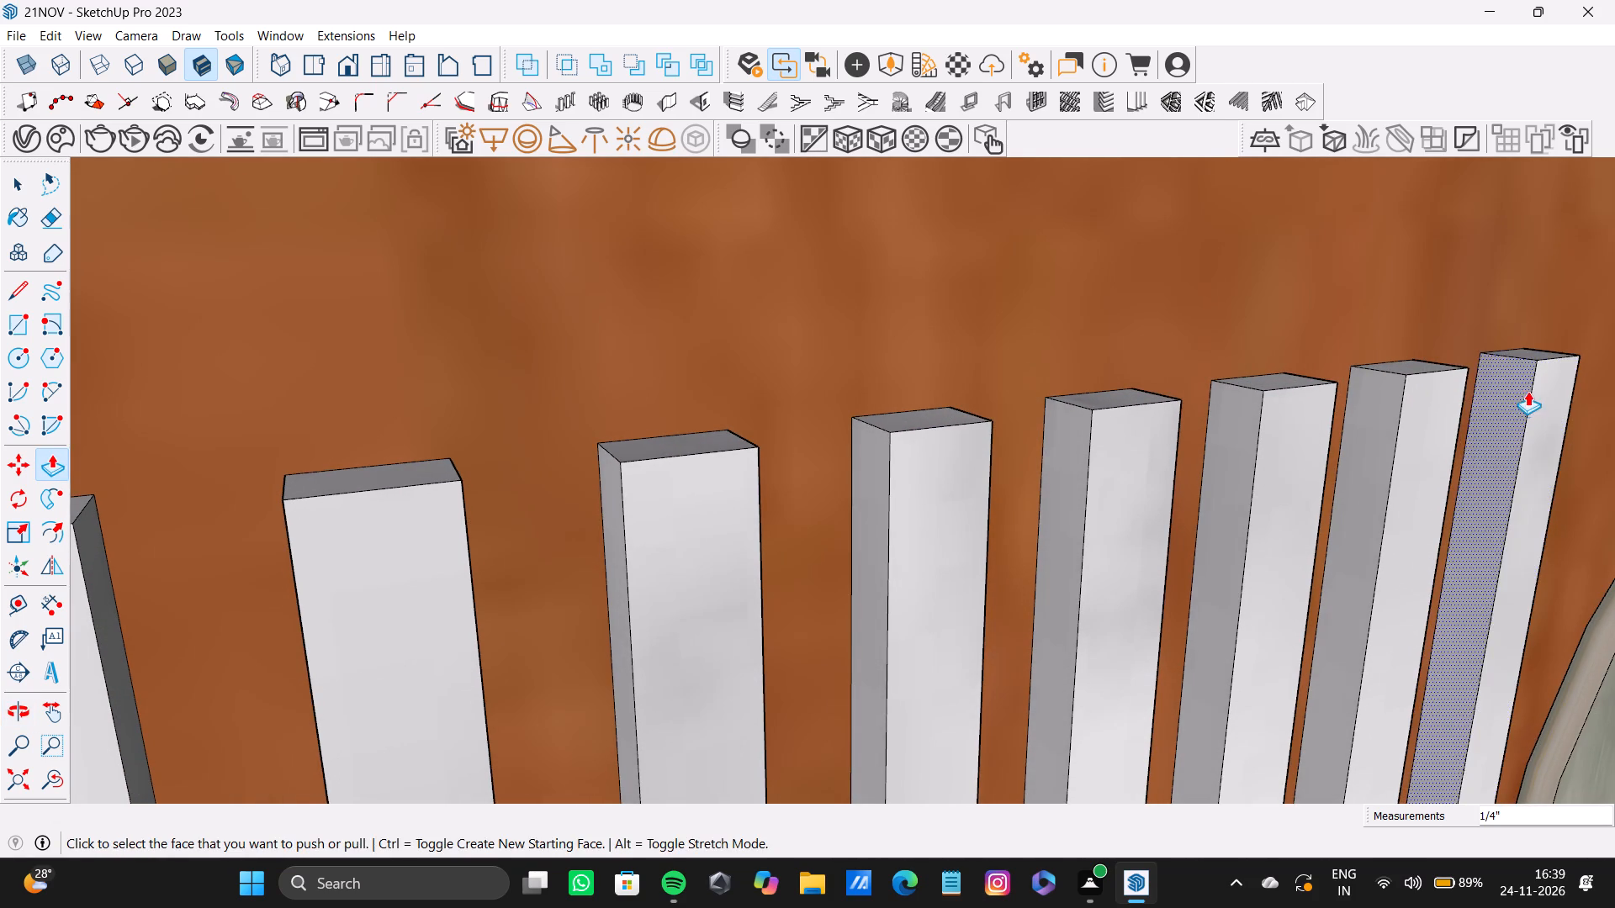
{"action": "left_click_drag", "start_coordinate": [1528, 391], "coordinate": [1511, 397]}
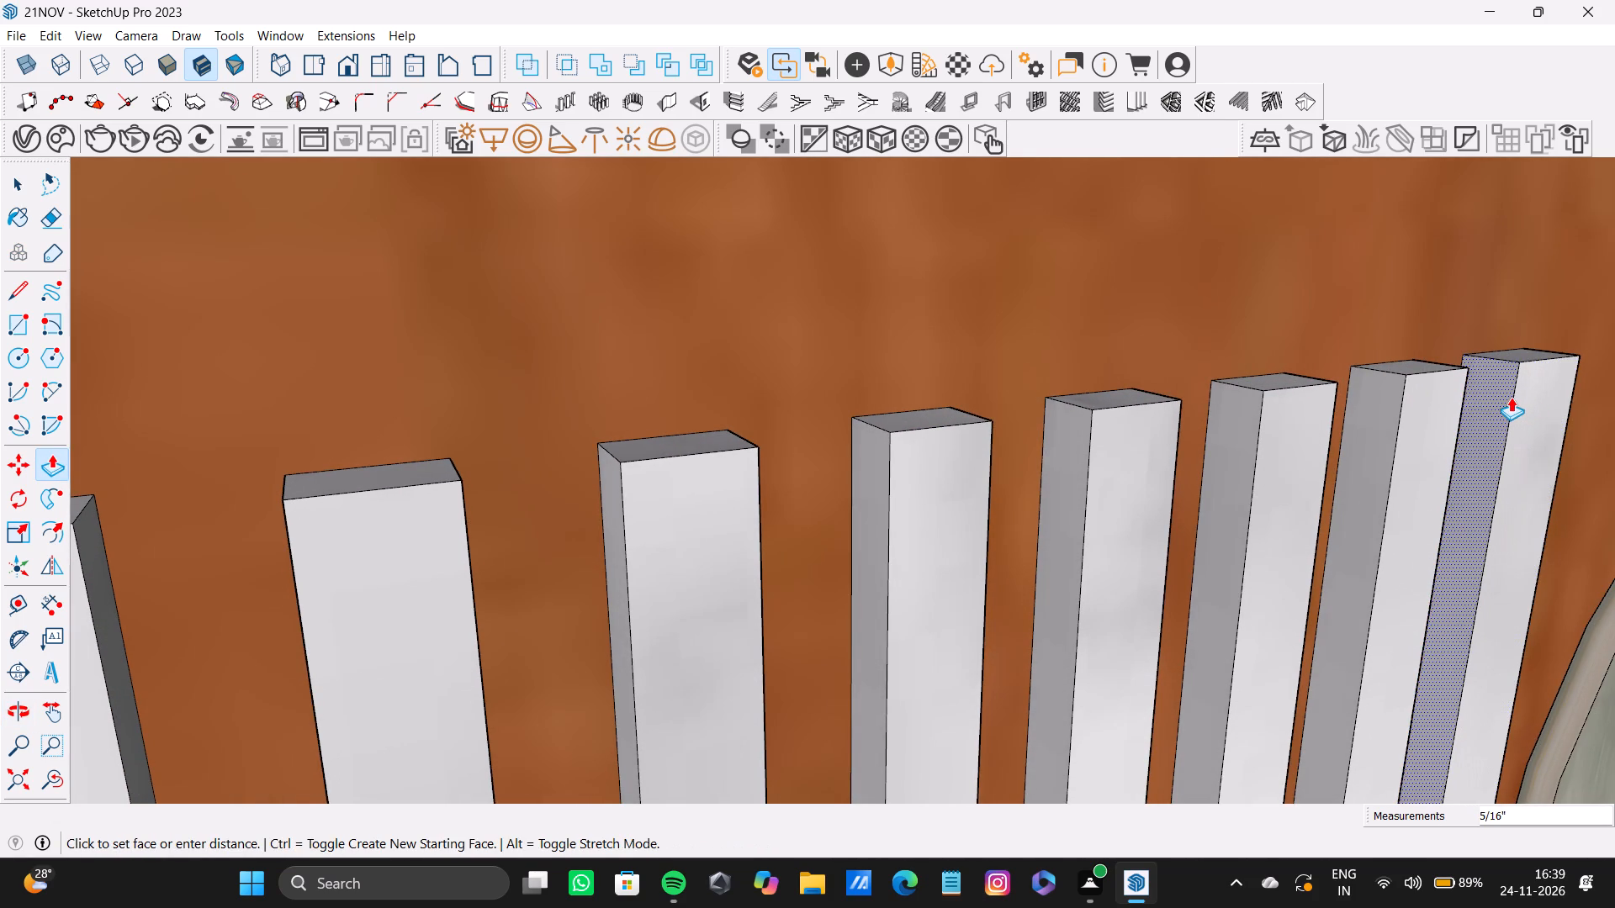
{"action": "left_click_drag", "start_coordinate": [1511, 397], "coordinate": [1501, 398]}
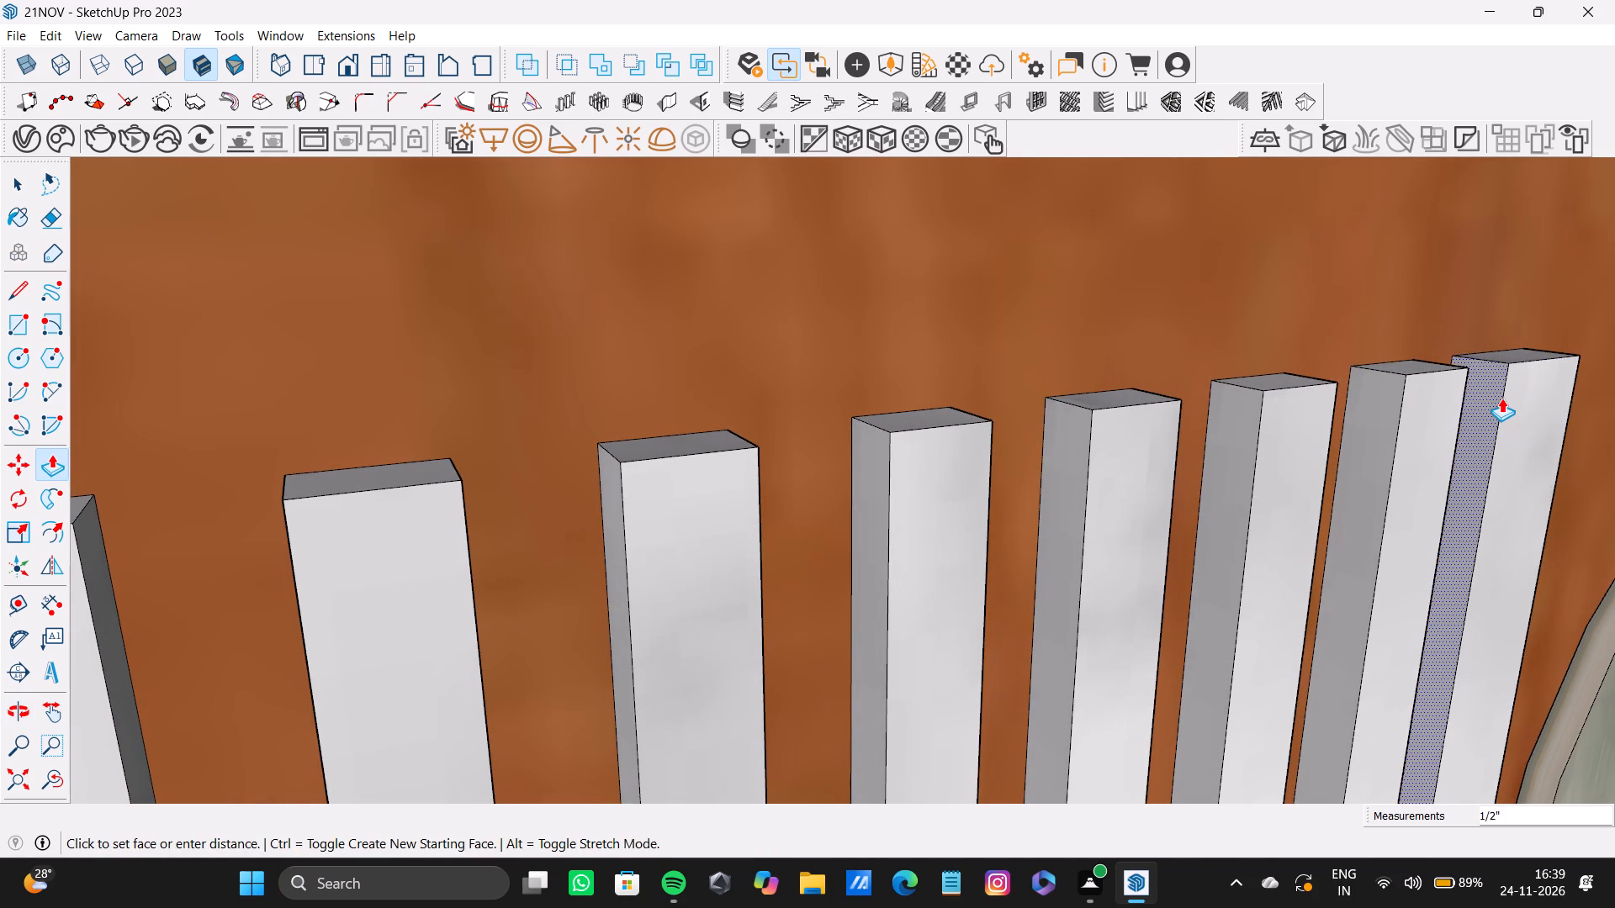
{"action": "left_click_drag", "start_coordinate": [1501, 398], "coordinate": [1506, 395]}
Thicken the seventh and eighth wall slats by pulling each front face forward about 5/8" with Push/Pull, undoing any stray pull.
{"action": "scroll", "coordinate": [793, 609], "scroll_direction": "down", "scroll_amount": 9}
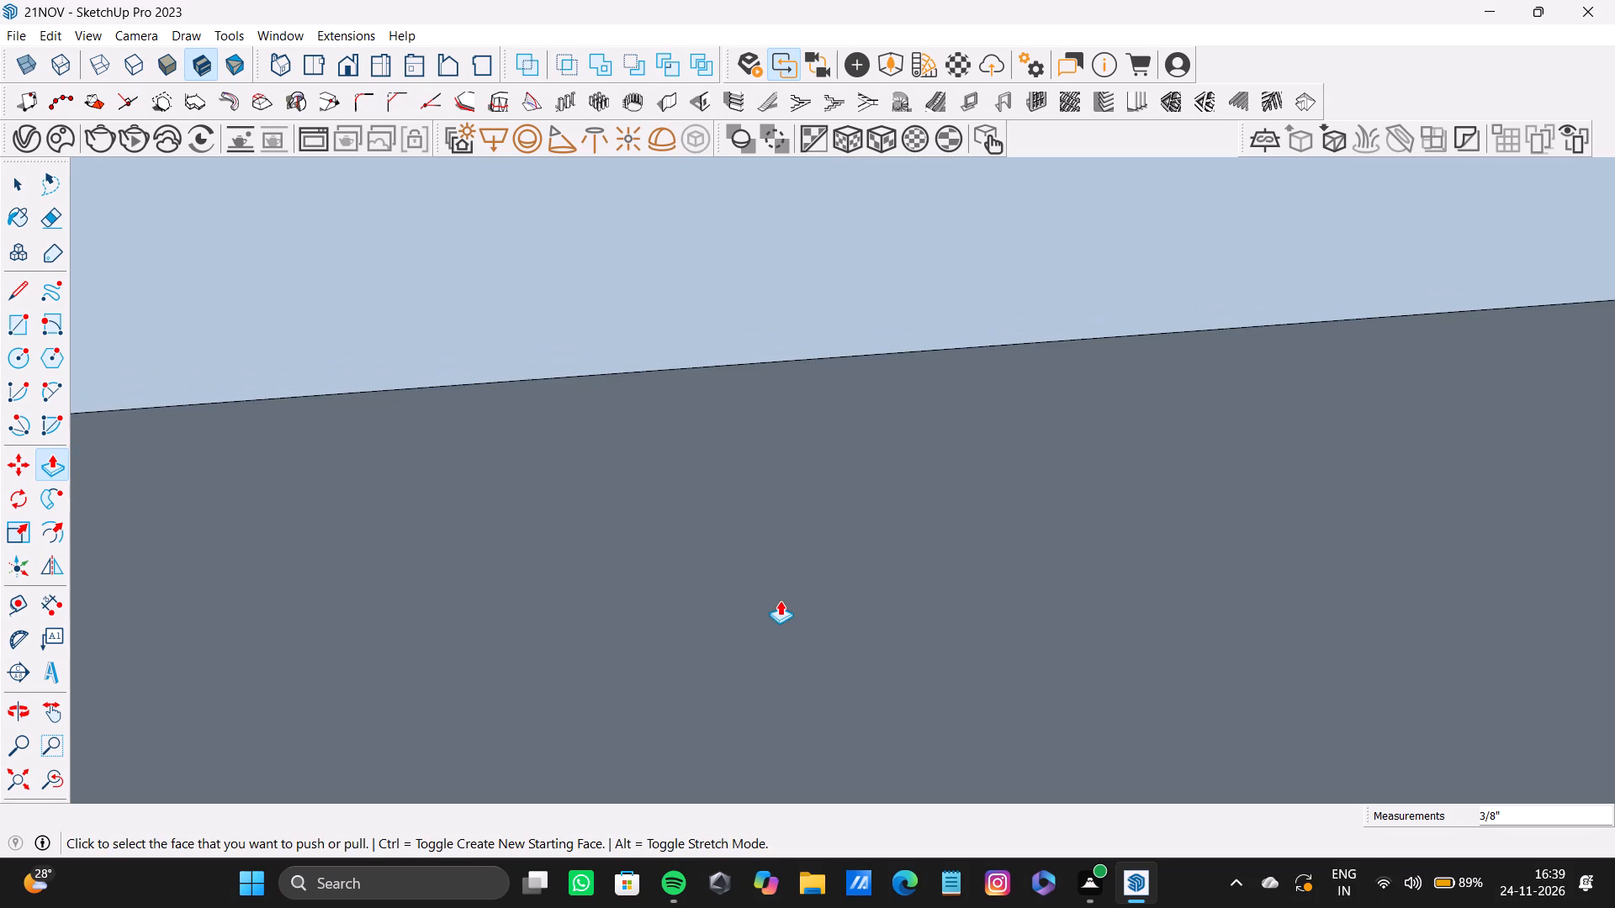
{"action": "left_click", "coordinate": [24, 785]}
{"action": "middle_click_drag", "start_coordinate": [447, 621], "coordinate": [820, 419]}
{"action": "scroll", "coordinate": [582, 198], "scroll_direction": "up", "scroll_amount": 7}
{"action": "middle_click_drag", "start_coordinate": [557, 284], "coordinate": [739, 414], "text": "shift"}
{"action": "scroll", "coordinate": [839, 353], "scroll_direction": "up", "scroll_amount": 2}
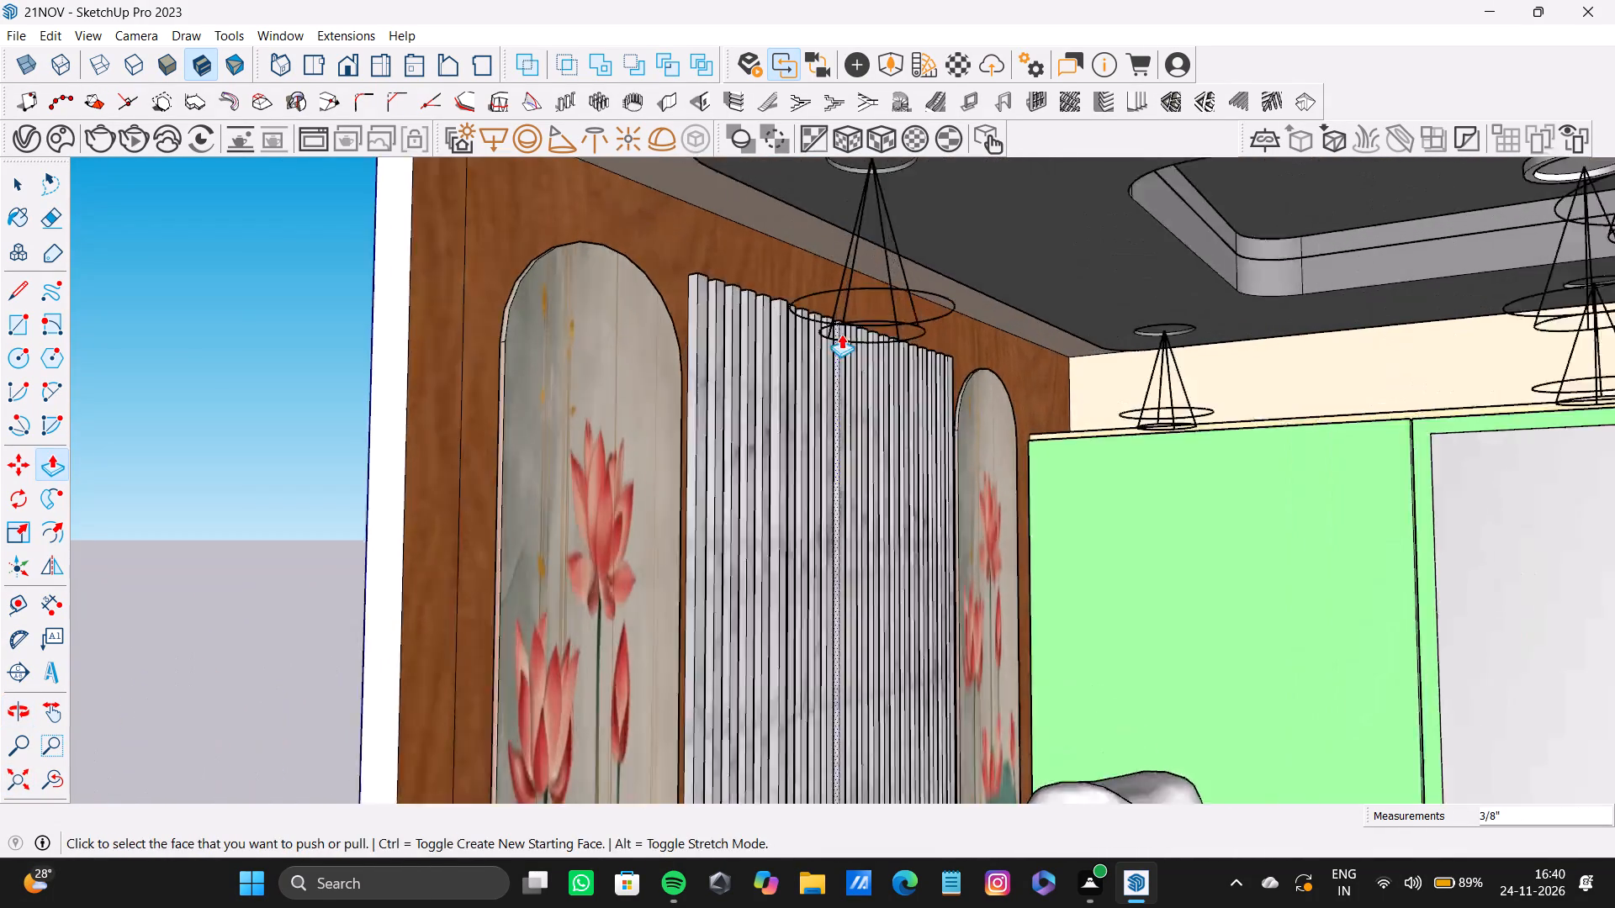
{"action": "scroll", "coordinate": [841, 334], "scroll_direction": "up", "scroll_amount": 7}
{"action": "middle_click_drag", "start_coordinate": [851, 325], "coordinate": [725, 394]}
{"action": "scroll", "coordinate": [665, 396], "scroll_direction": "up", "scroll_amount": 5}
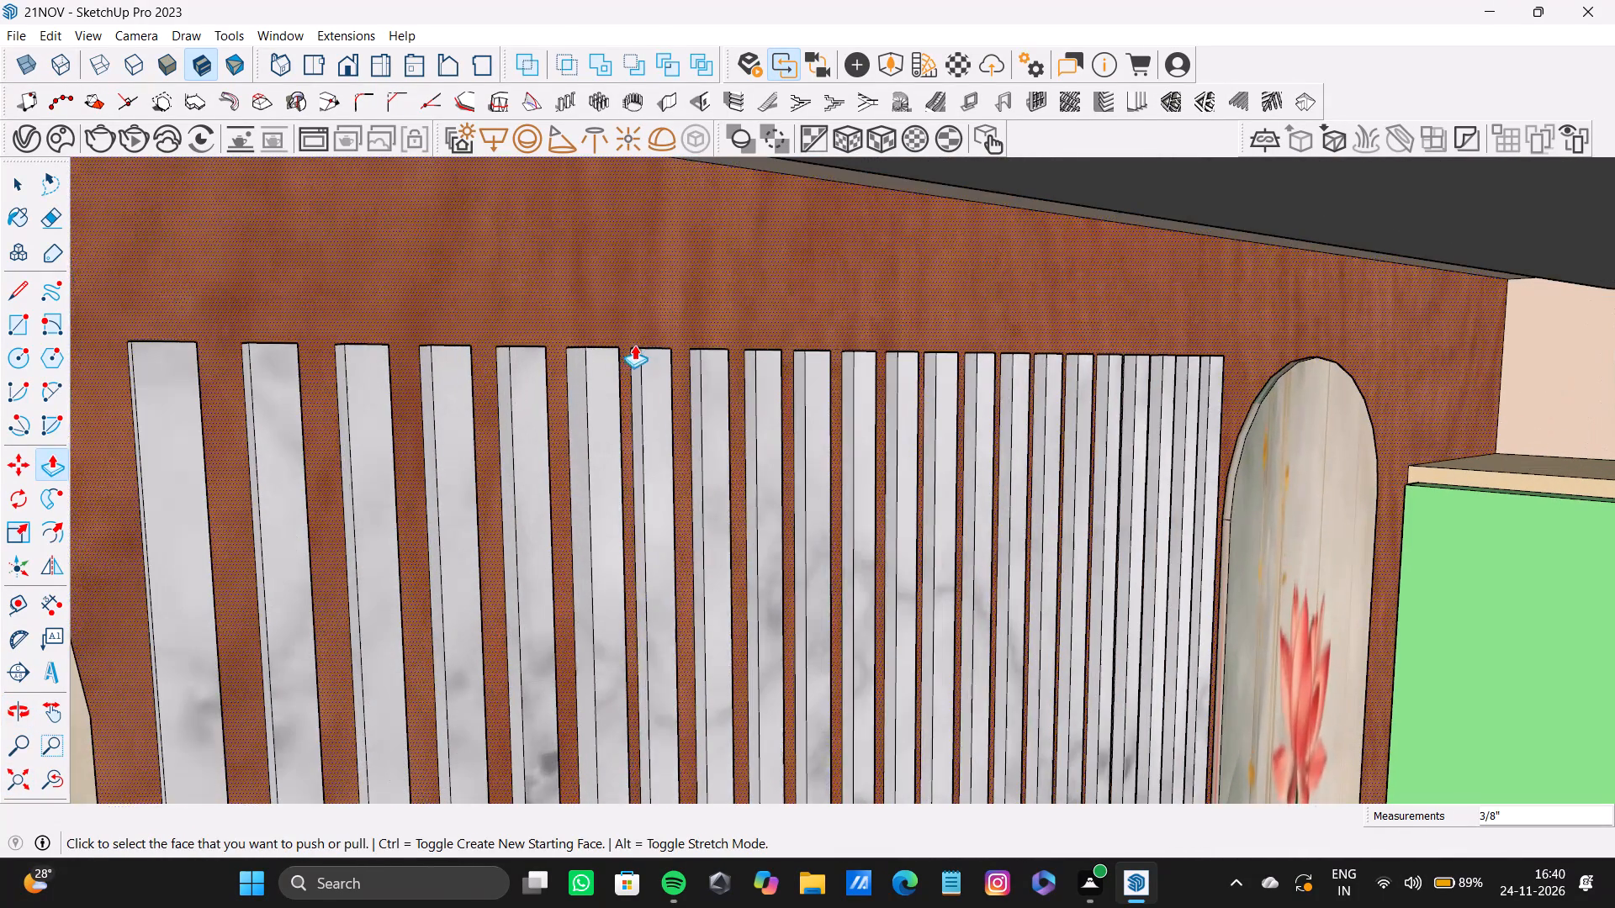
{"action": "left_click_drag", "start_coordinate": [651, 358], "coordinate": [622, 374]}
{"action": "left_click_drag", "start_coordinate": [712, 365], "coordinate": [677, 372]}
{"action": "key", "text": "ctrl+z"}
{"action": "left_click_drag", "start_coordinate": [704, 380], "coordinate": [675, 412]}
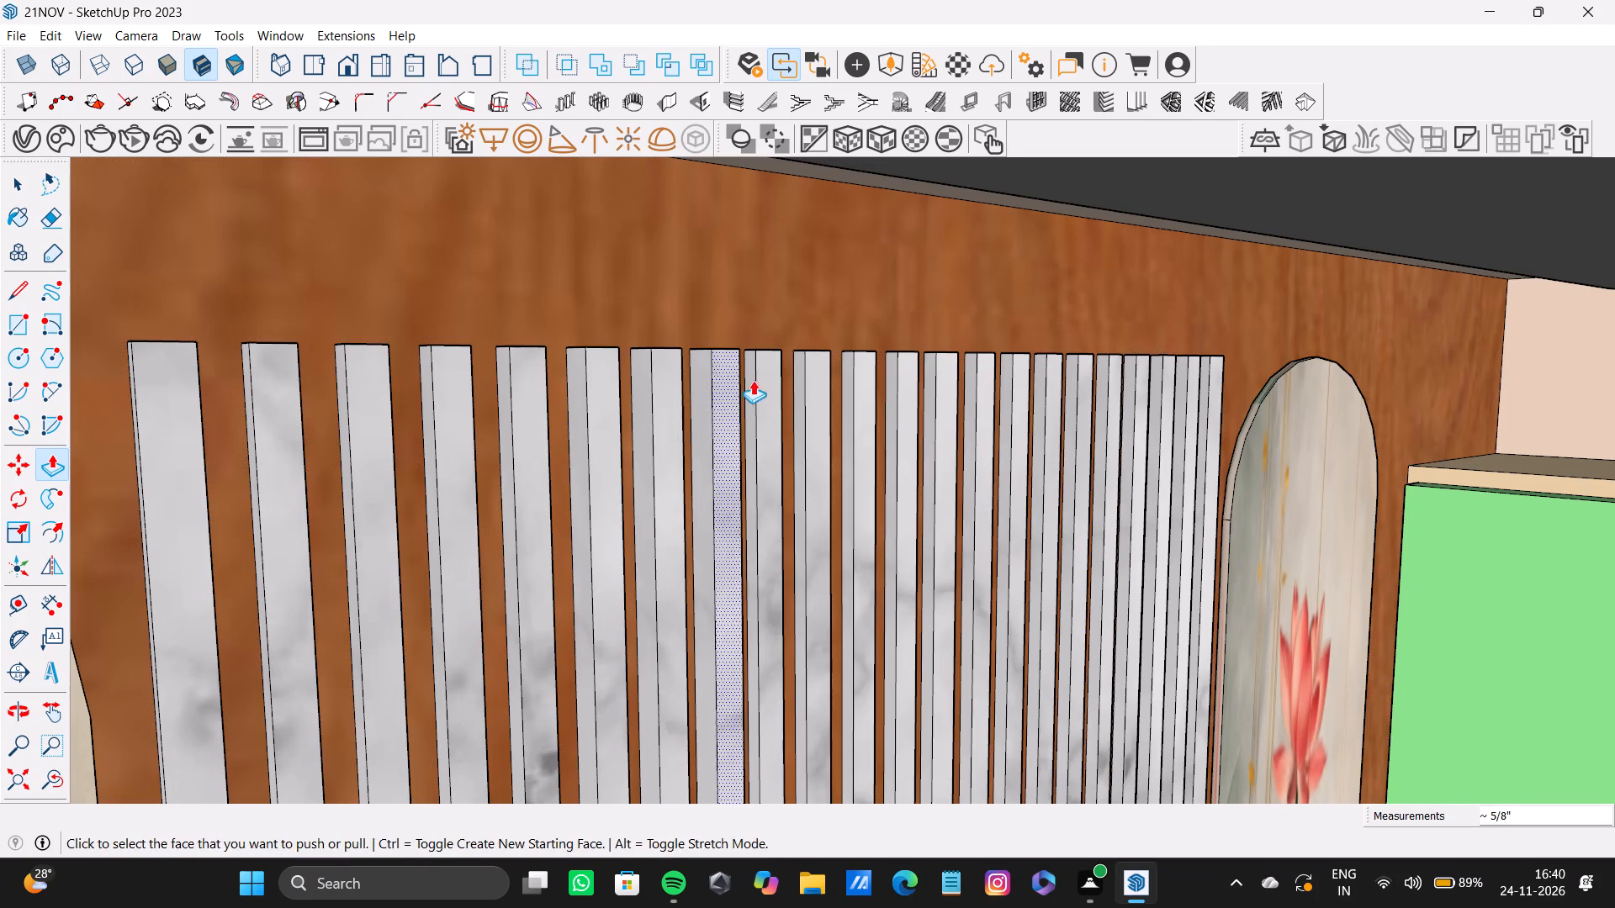
Pull the front faces of the ninth through thirteenth wall slats forward about 5/8" each, undoing any excessive pull.
{"action": "left_click_drag", "start_coordinate": [757, 394], "coordinate": [713, 418]}
{"action": "left_click_drag", "start_coordinate": [811, 407], "coordinate": [769, 431]}
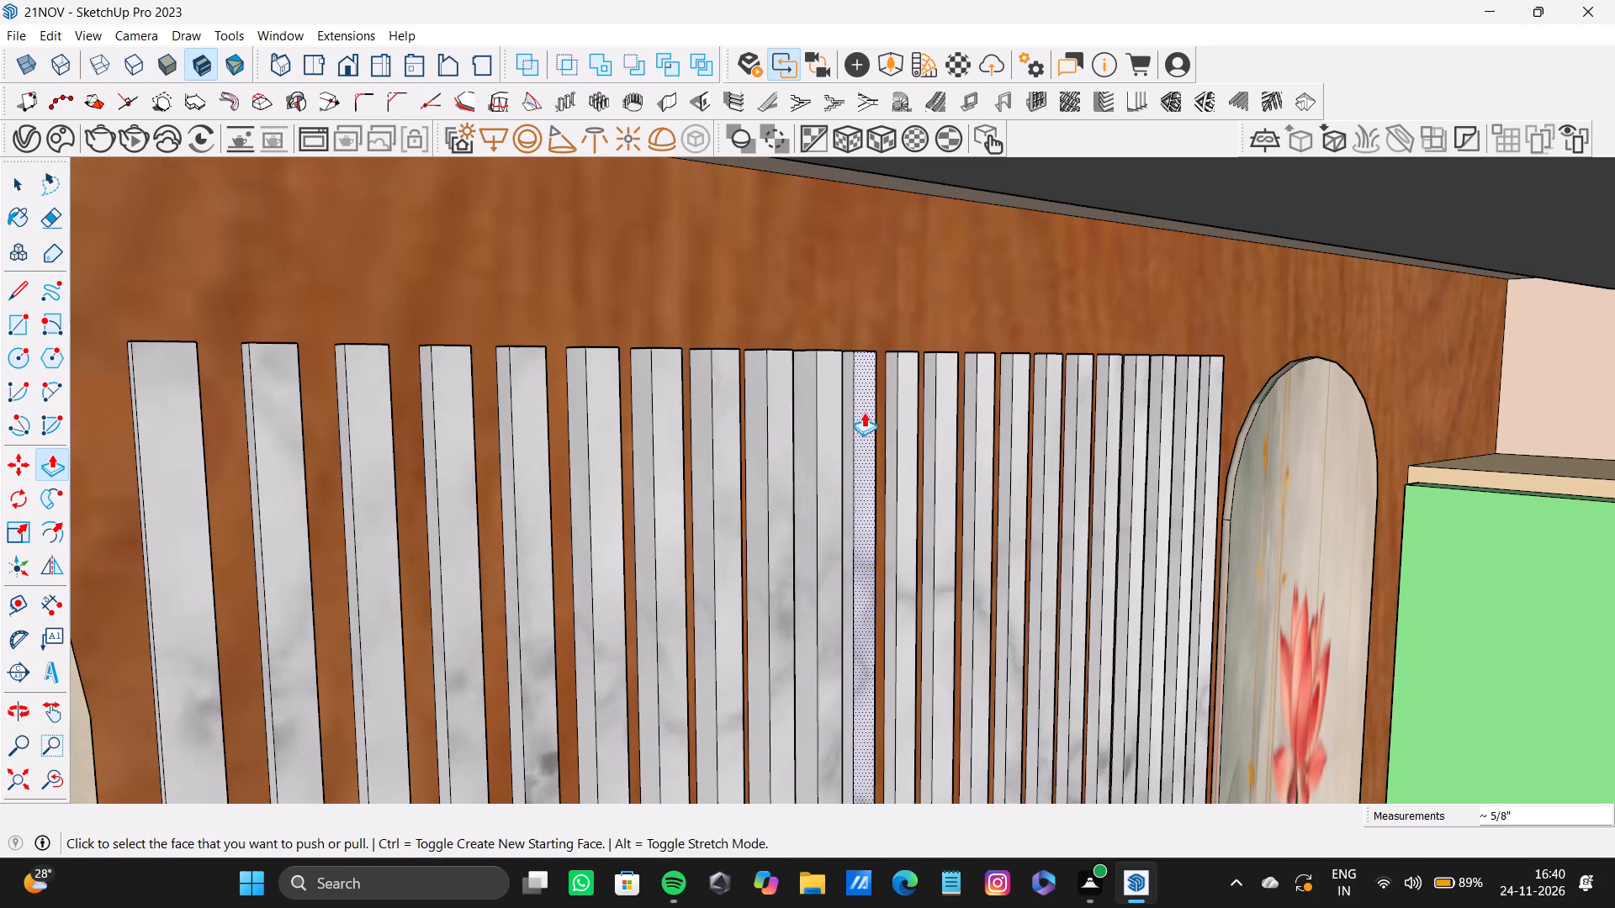
{"action": "left_click_drag", "start_coordinate": [866, 414], "coordinate": [822, 443]}
{"action": "left_click_drag", "start_coordinate": [912, 431], "coordinate": [857, 452]}
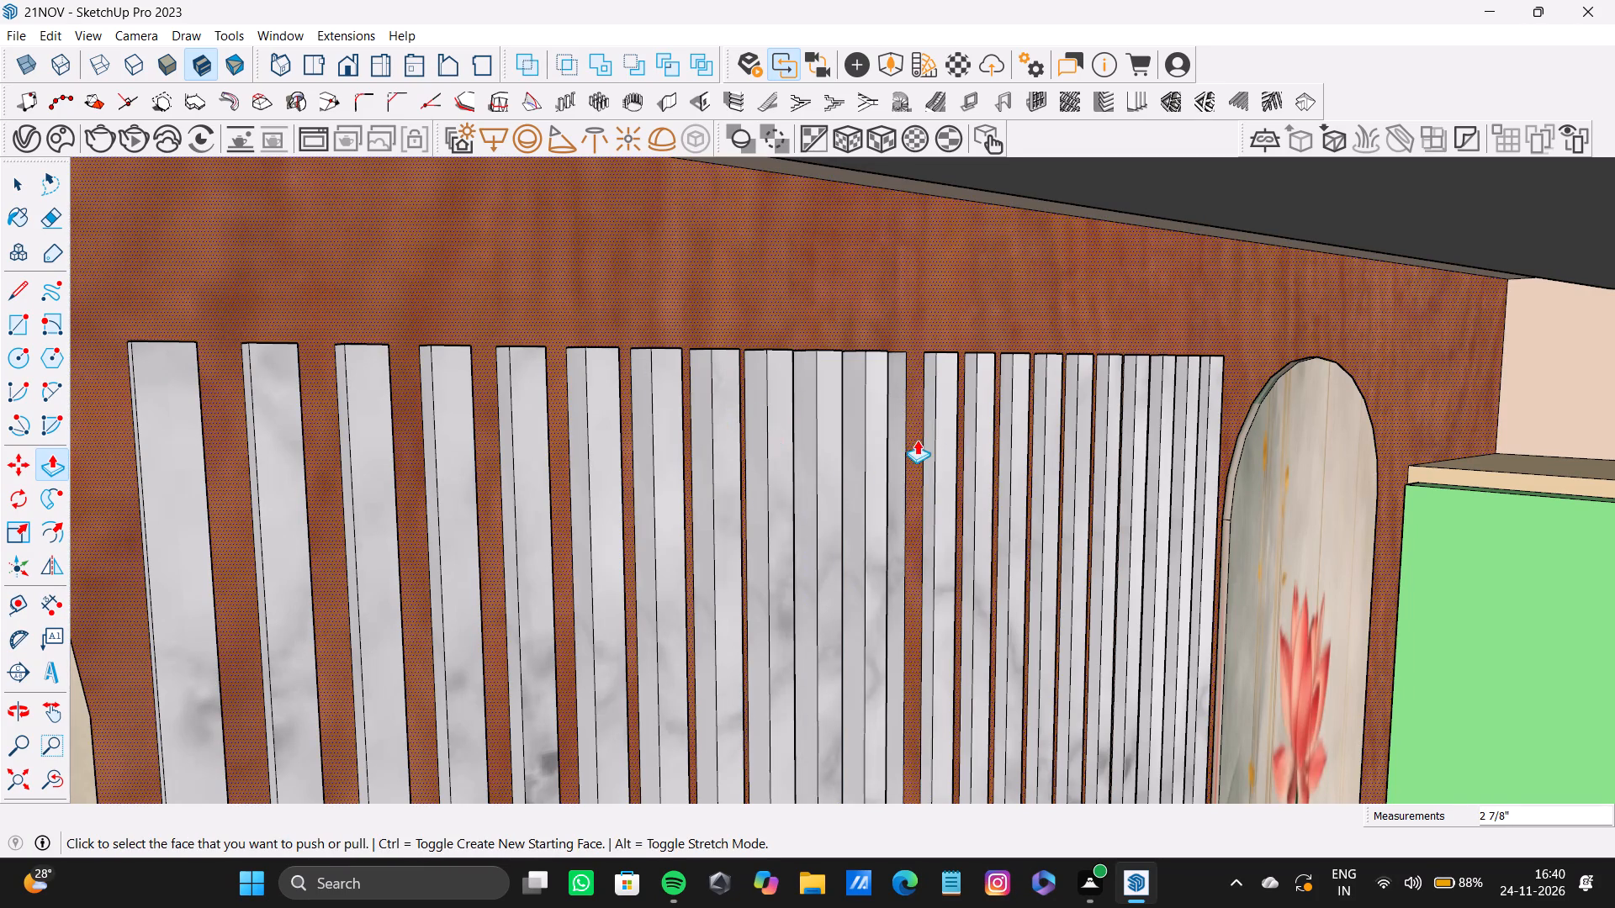
{"action": "key", "text": "ctrl+z"}
{"action": "left_click_drag", "start_coordinate": [904, 437], "coordinate": [873, 457]}
{"action": "left_click_drag", "start_coordinate": [940, 444], "coordinate": [920, 463]}
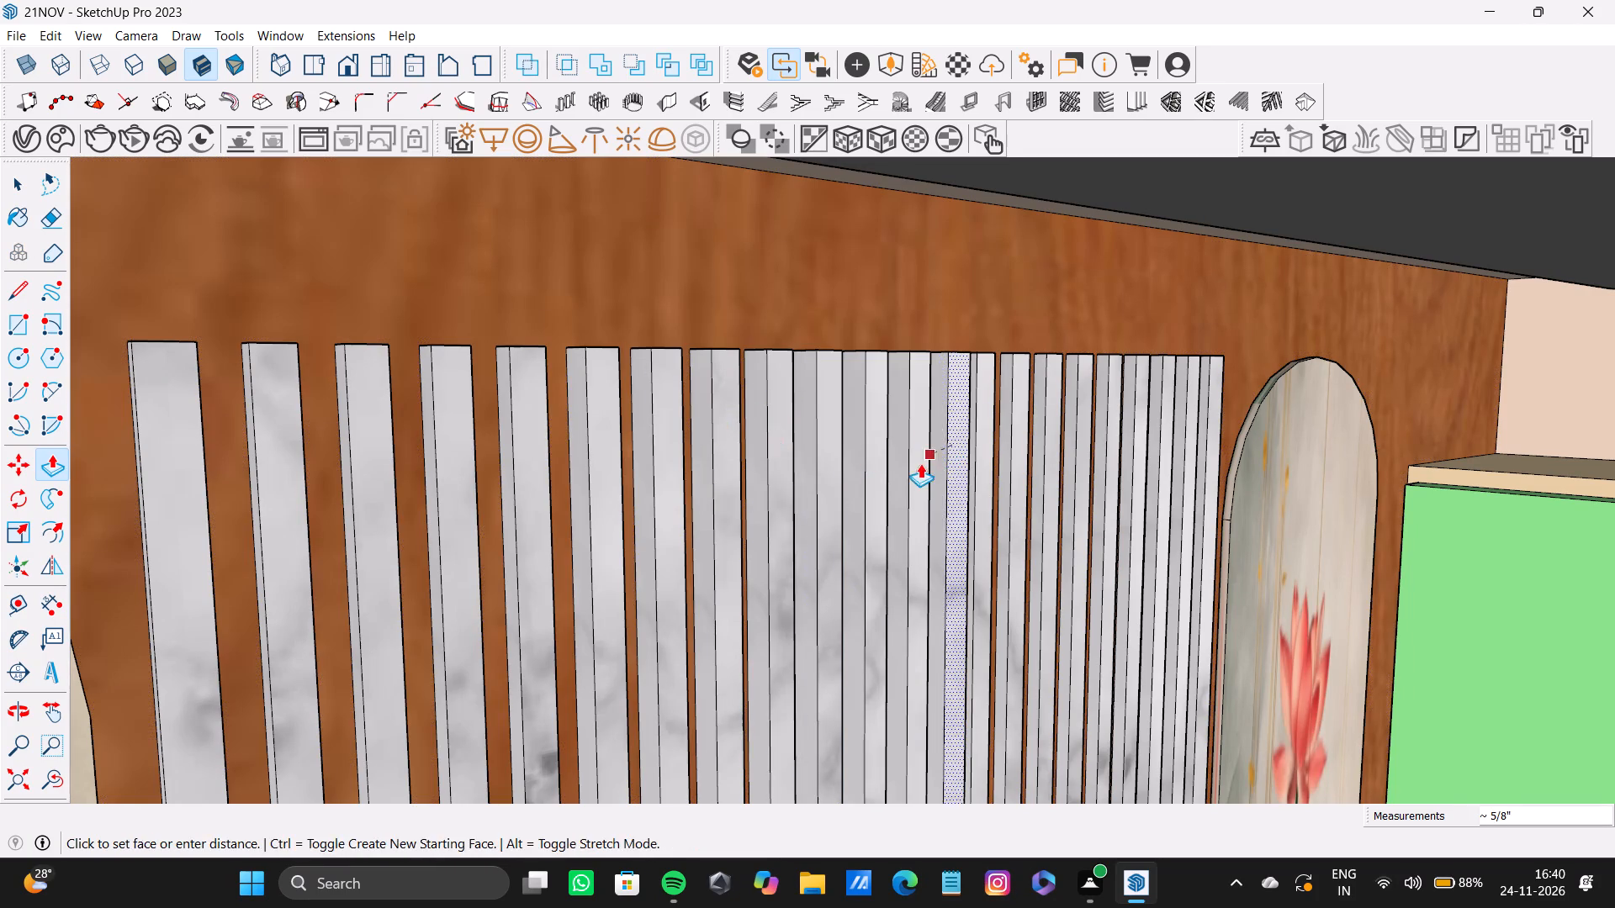
{"action": "left_click_drag", "start_coordinate": [920, 463], "coordinate": [916, 466]}
Pull the front faces of the fourteenth, fifteenth and sixteenth wall slats forward about 5/8", undoing any sideways pull on a side face.
{"action": "left_click_drag", "start_coordinate": [982, 466], "coordinate": [953, 479]}
{"action": "left_click_drag", "start_coordinate": [1002, 471], "coordinate": [998, 473]}
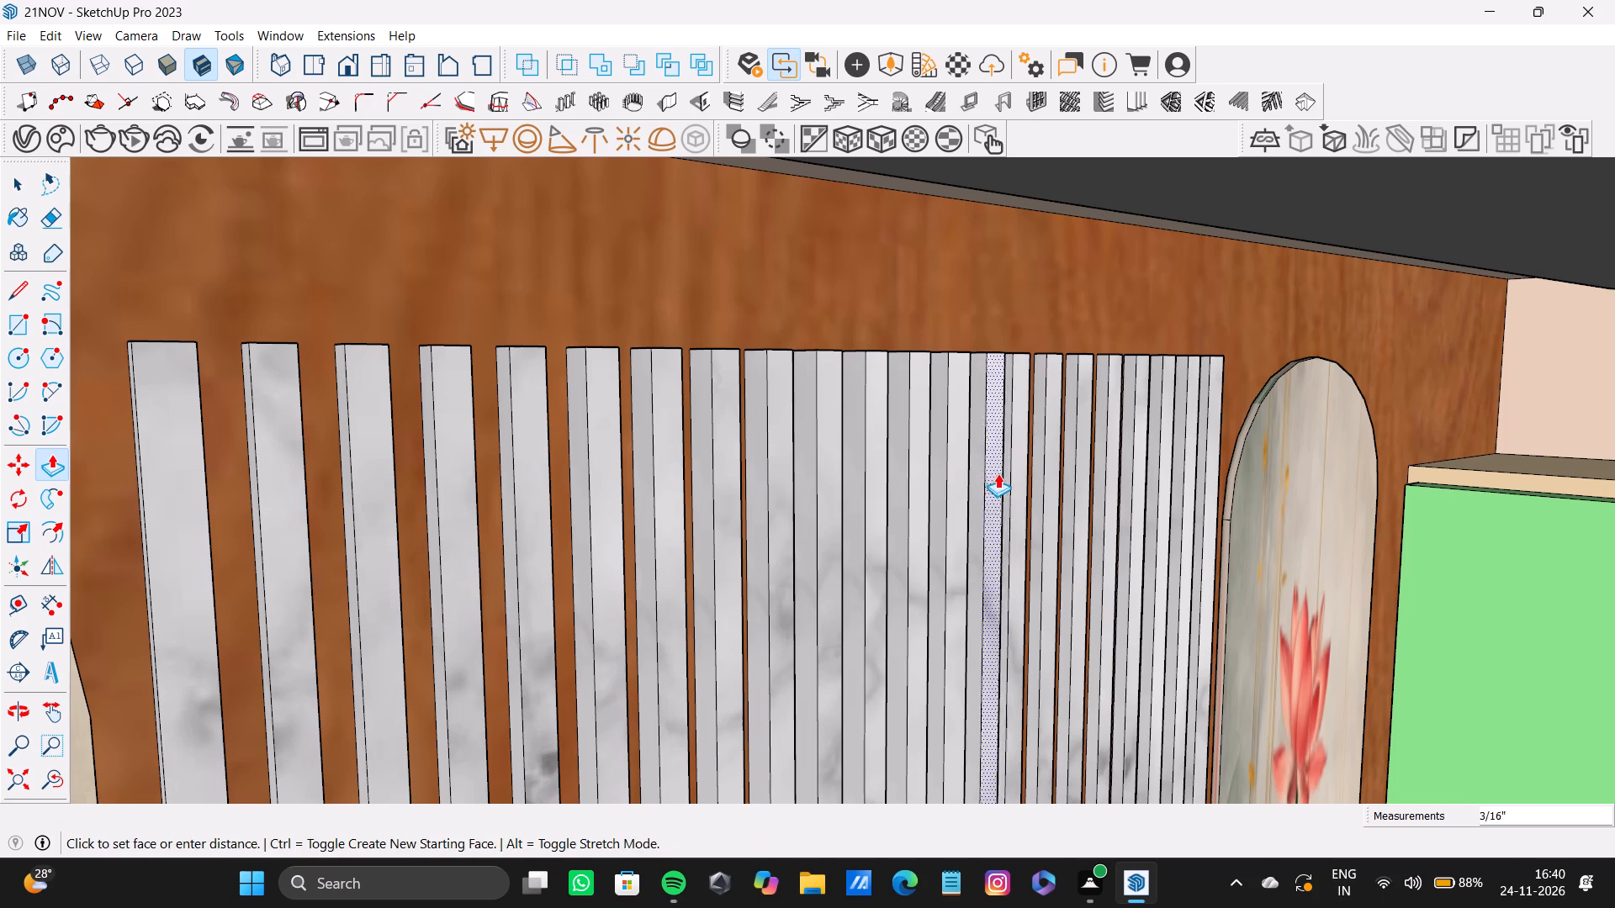
{"action": "left_click_drag", "start_coordinate": [998, 473], "coordinate": [976, 484]}
{"action": "key", "text": "ctrl+z"}
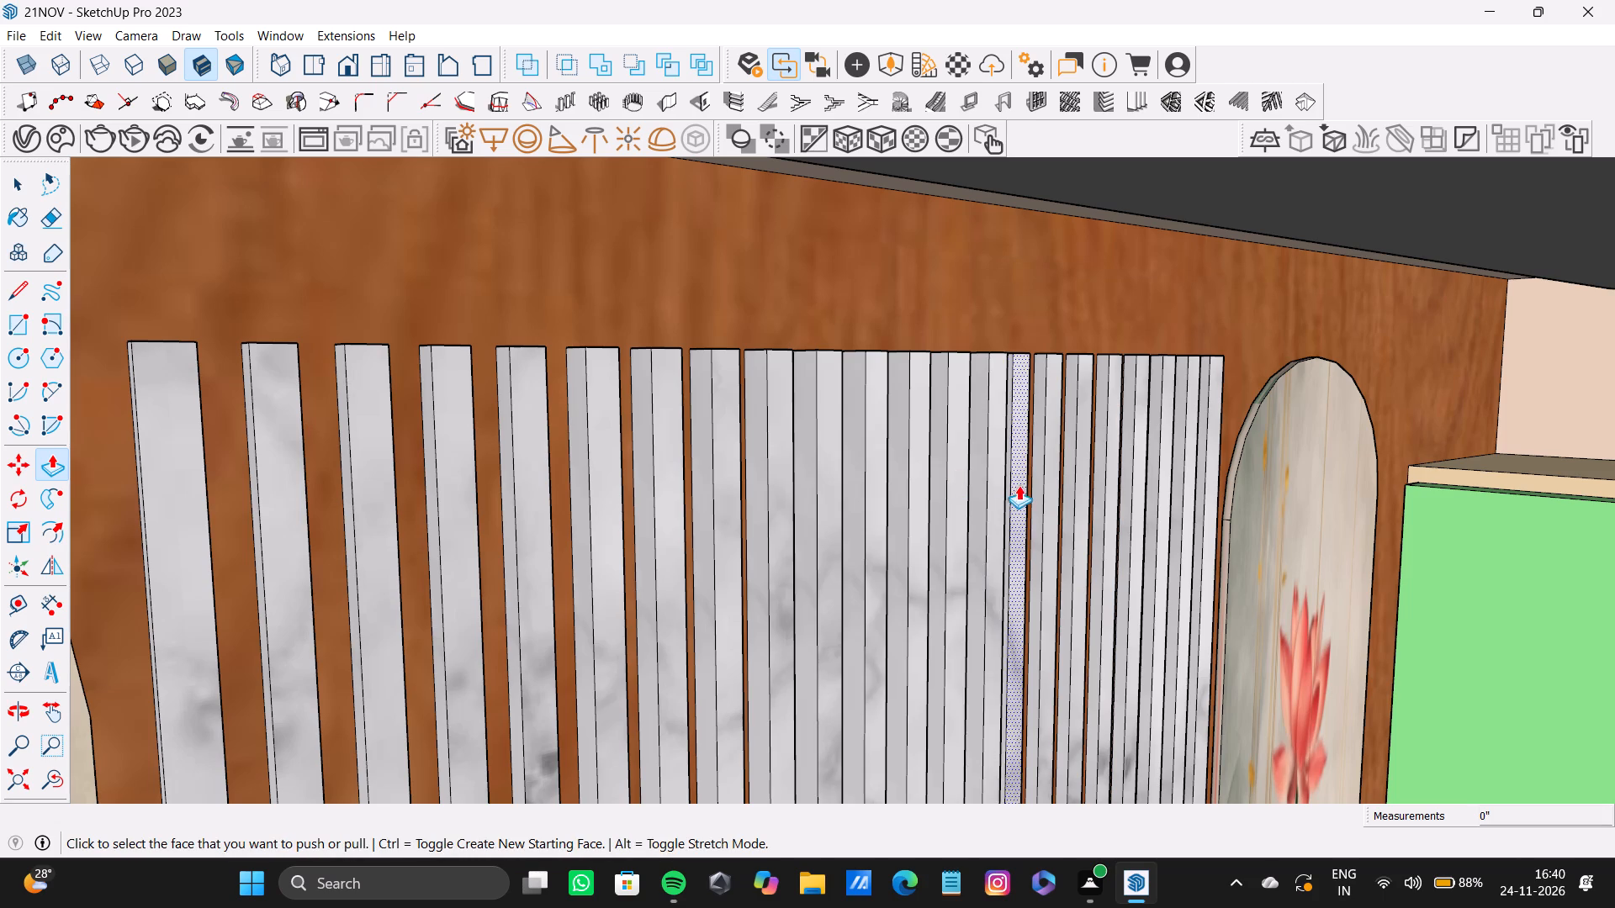
{"action": "left_click_drag", "start_coordinate": [1019, 485], "coordinate": [1008, 502]}
{"action": "left_click_drag", "start_coordinate": [1046, 499], "coordinate": [1029, 517]}
Thicken the seventeenth, eighteenth and nineteenth wall slats by pulling each front face forward about 5/8", undoing any pull on a side face.
{"action": "scroll", "coordinate": [1122, 424], "scroll_direction": "up", "scroll_amount": 7}
{"action": "middle_click_drag", "start_coordinate": [1087, 385], "coordinate": [1019, 457]}
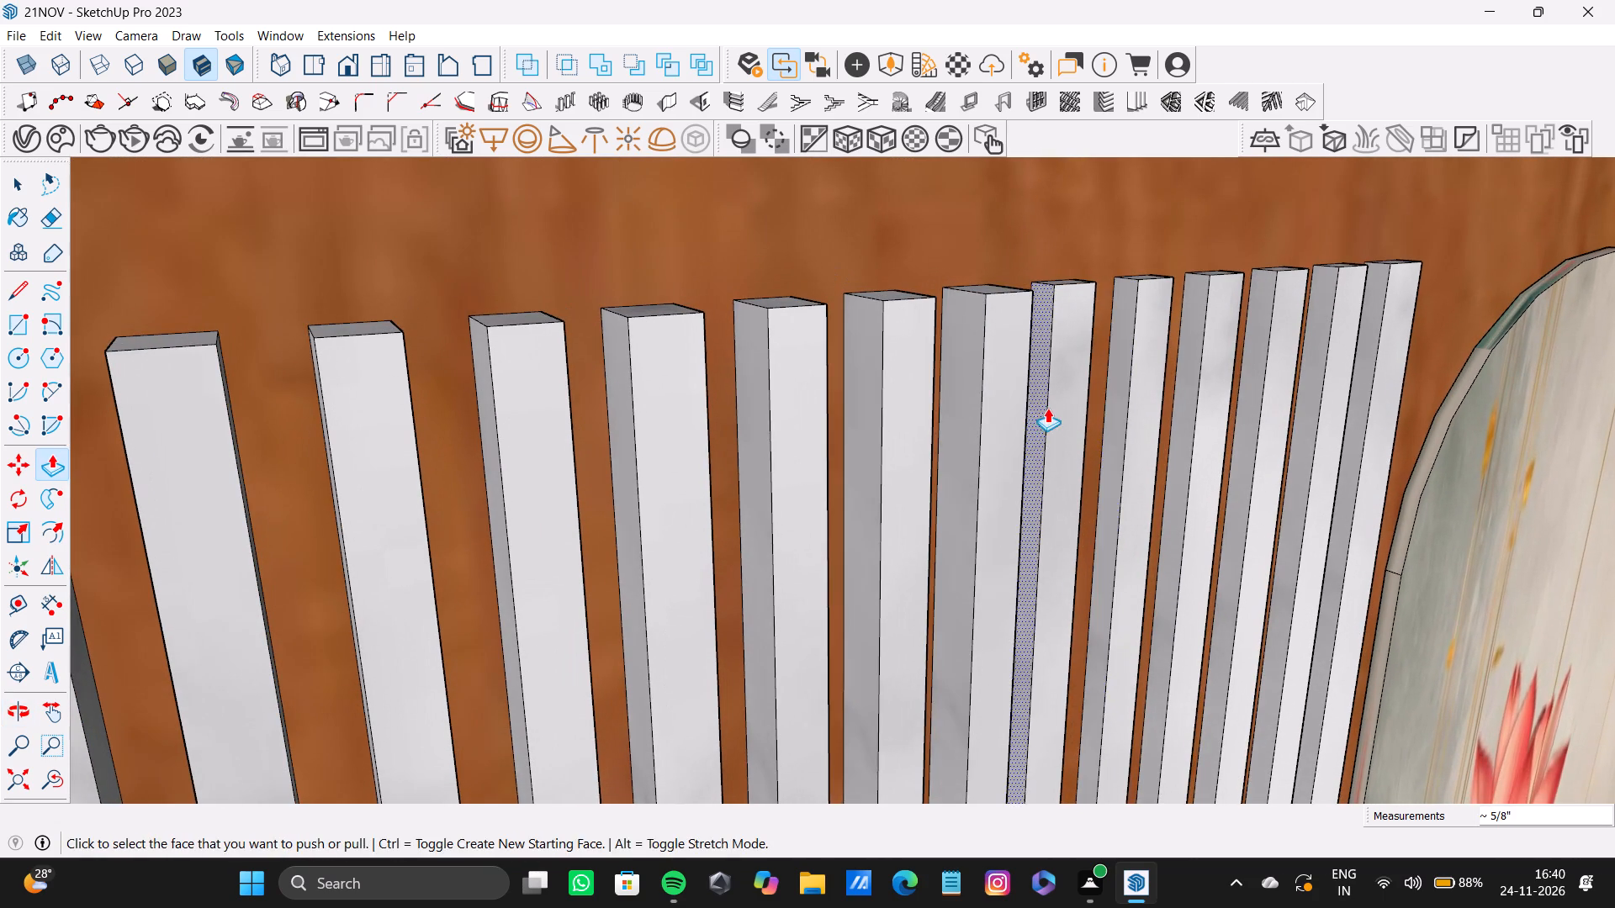
{"action": "left_click_drag", "start_coordinate": [1047, 408], "coordinate": [961, 448]}
{"action": "key", "text": "ctrl+z"}
{"action": "left_click_drag", "start_coordinate": [1057, 375], "coordinate": [1009, 410]}
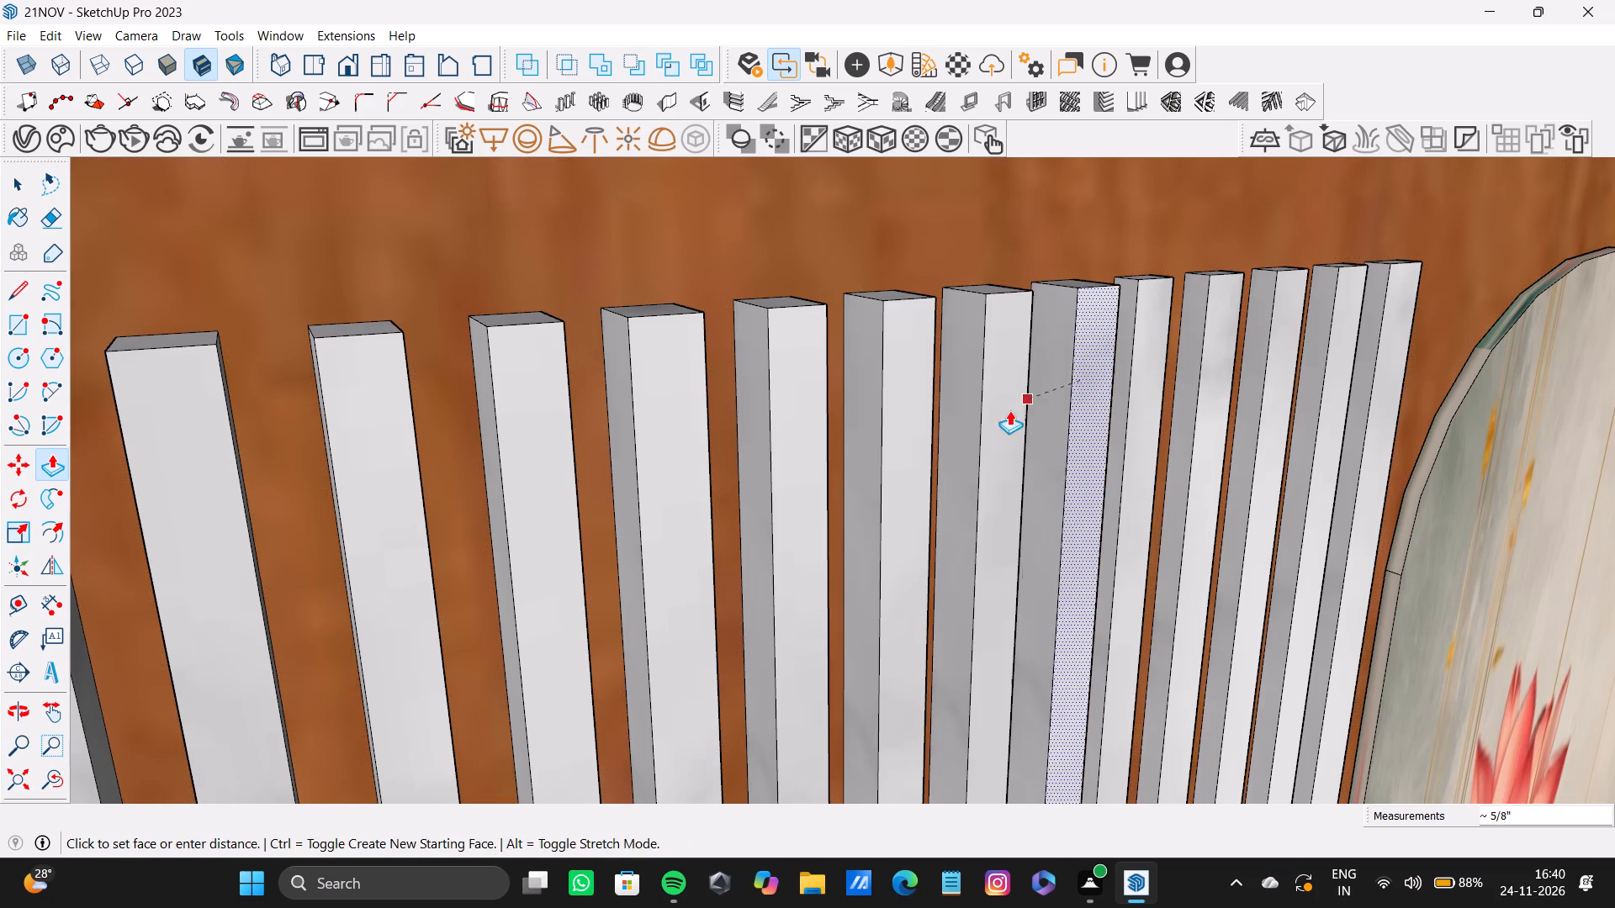
{"action": "left_click_drag", "start_coordinate": [1009, 410], "coordinate": [995, 416]}
{"action": "left_click_drag", "start_coordinate": [1155, 391], "coordinate": [1074, 420]}
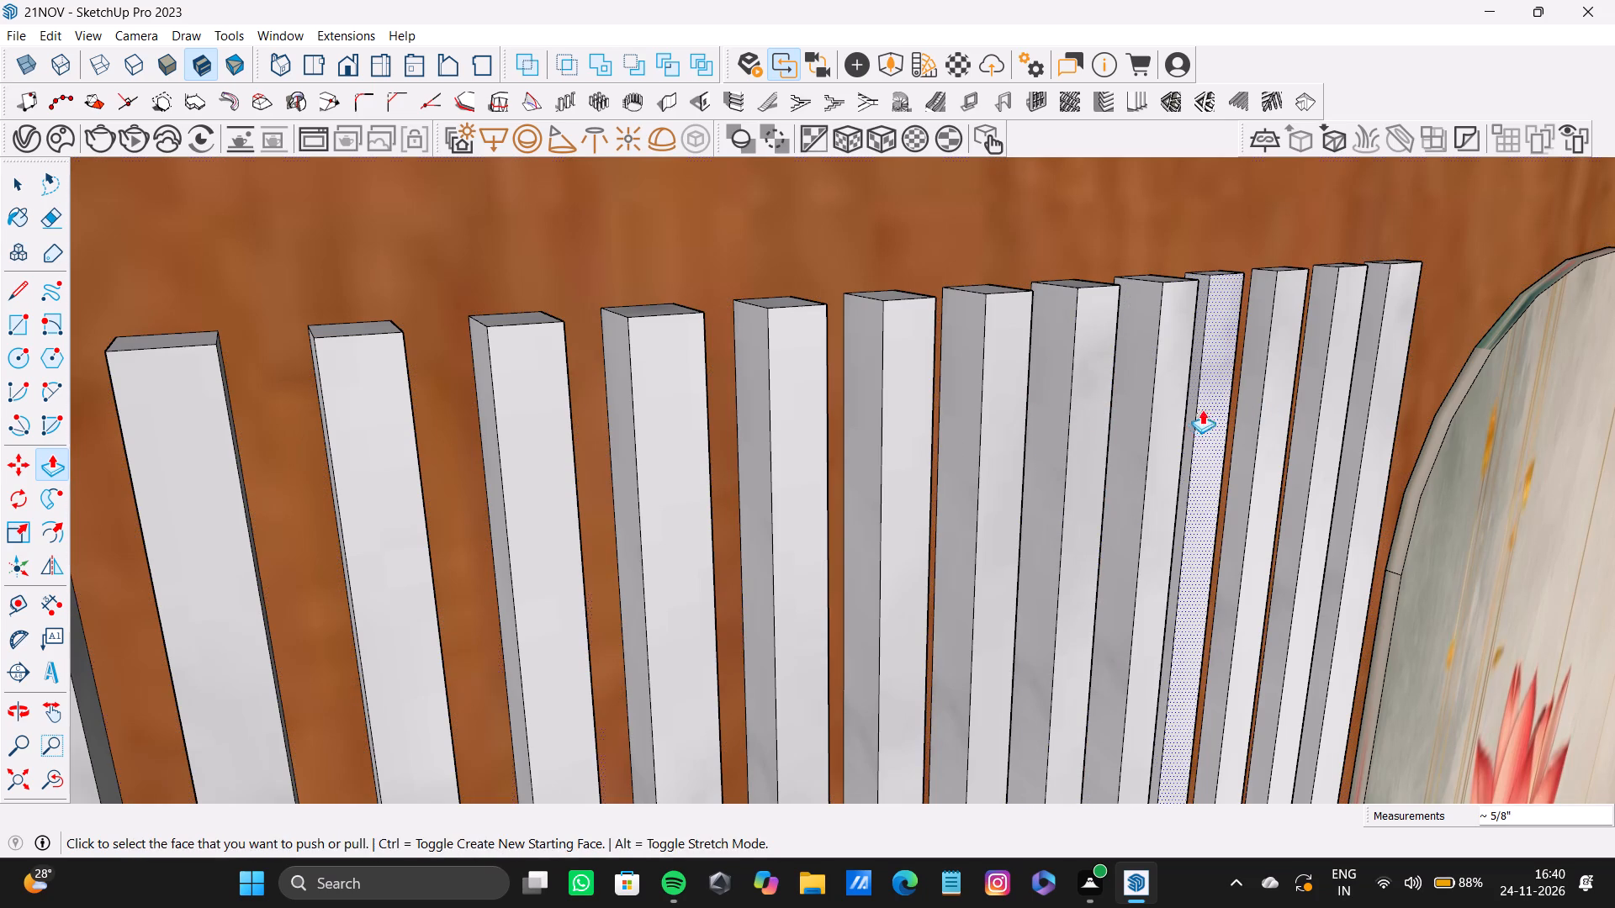
{"action": "left_click_drag", "start_coordinate": [1197, 412], "coordinate": [1153, 432]}
Pull the front faces of the twentieth, twenty-first and last wall slats forward about 5/8", undoing any push on the wrong face.
{"action": "left_click_drag", "start_coordinate": [1268, 387], "coordinate": [1213, 412]}
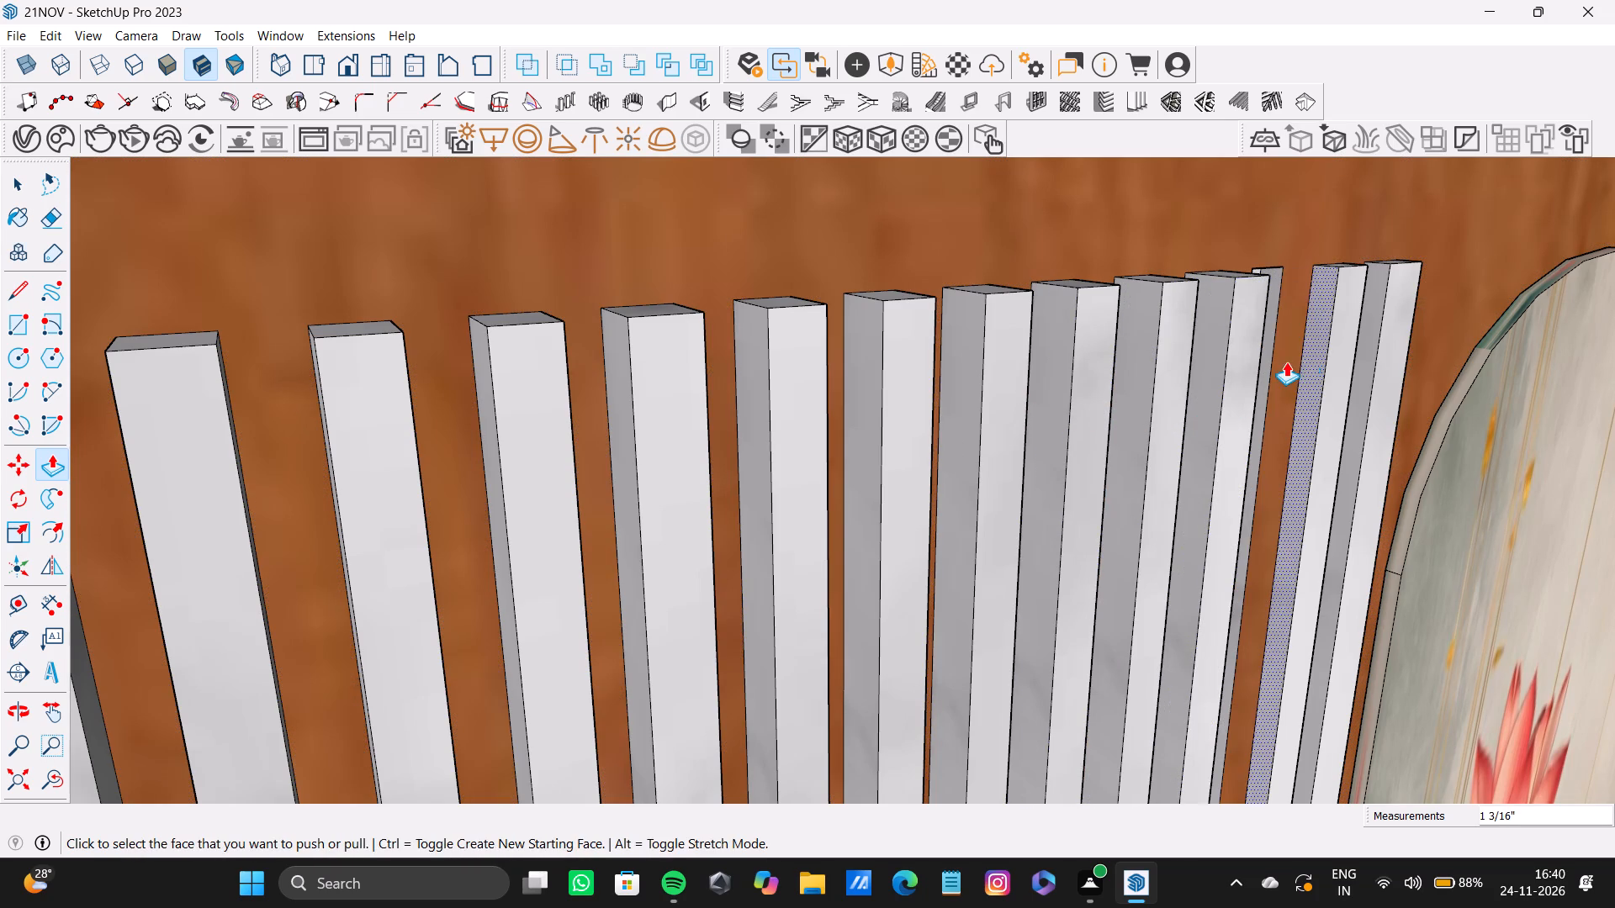
{"action": "key", "text": "ctrl+z"}
{"action": "middle_click_drag", "start_coordinate": [1326, 360], "coordinate": [979, 416], "text": "shift"}
{"action": "left_click_drag", "start_coordinate": [988, 393], "coordinate": [966, 401]}
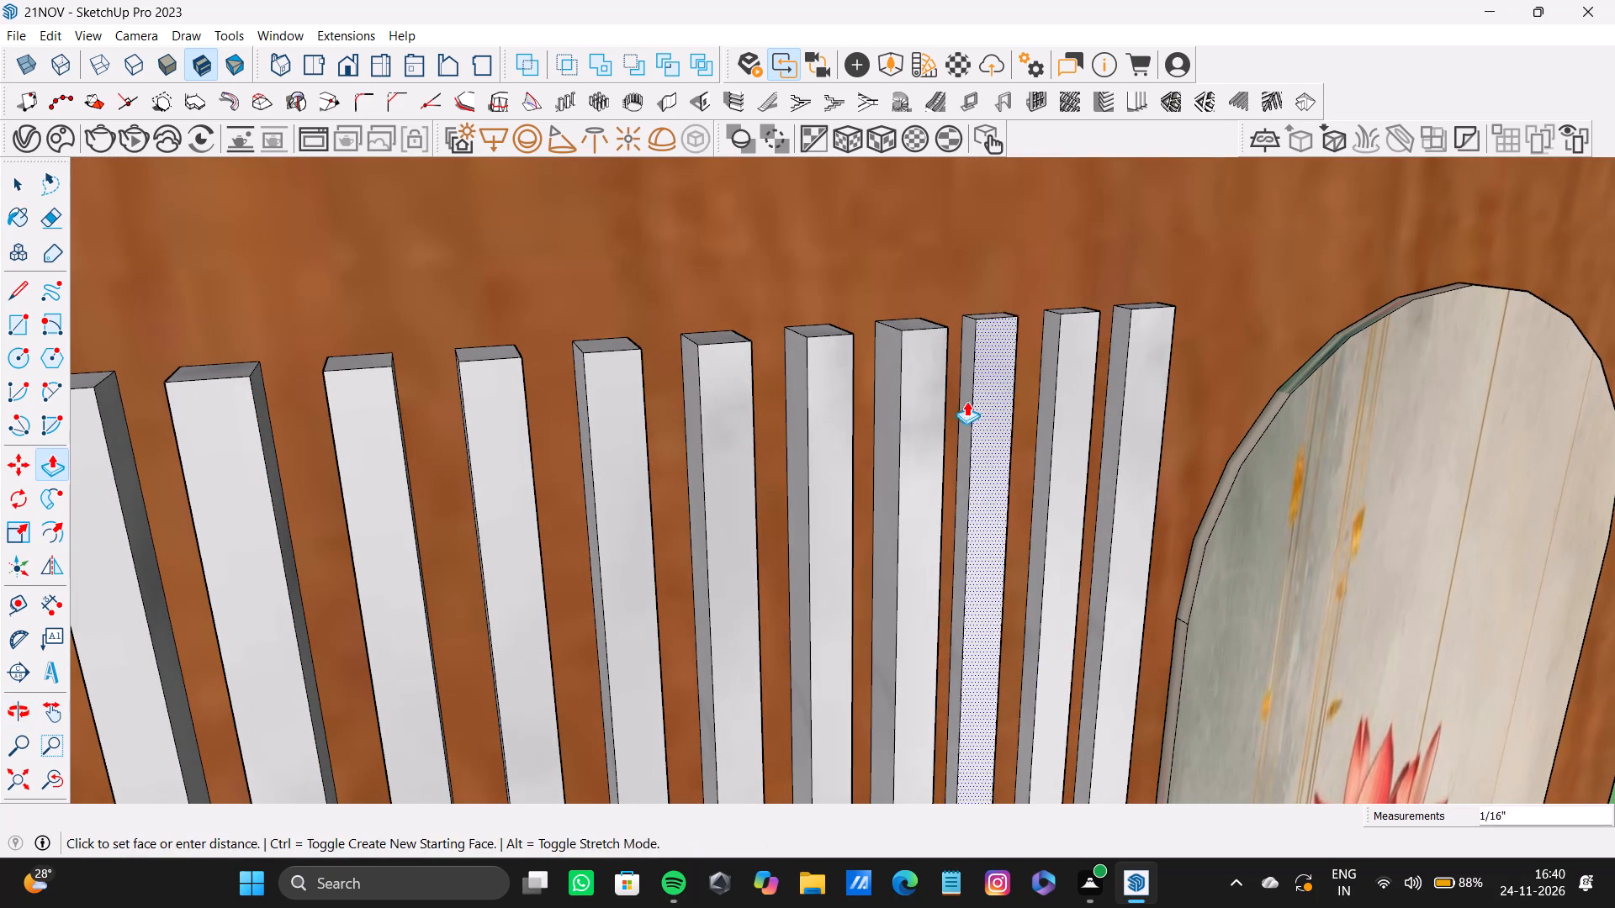
{"action": "left_click_drag", "start_coordinate": [966, 401], "coordinate": [924, 394]}
{"action": "left_click_drag", "start_coordinate": [1079, 336], "coordinate": [998, 358]}
{"action": "left_click_drag", "start_coordinate": [1137, 330], "coordinate": [1099, 350]}
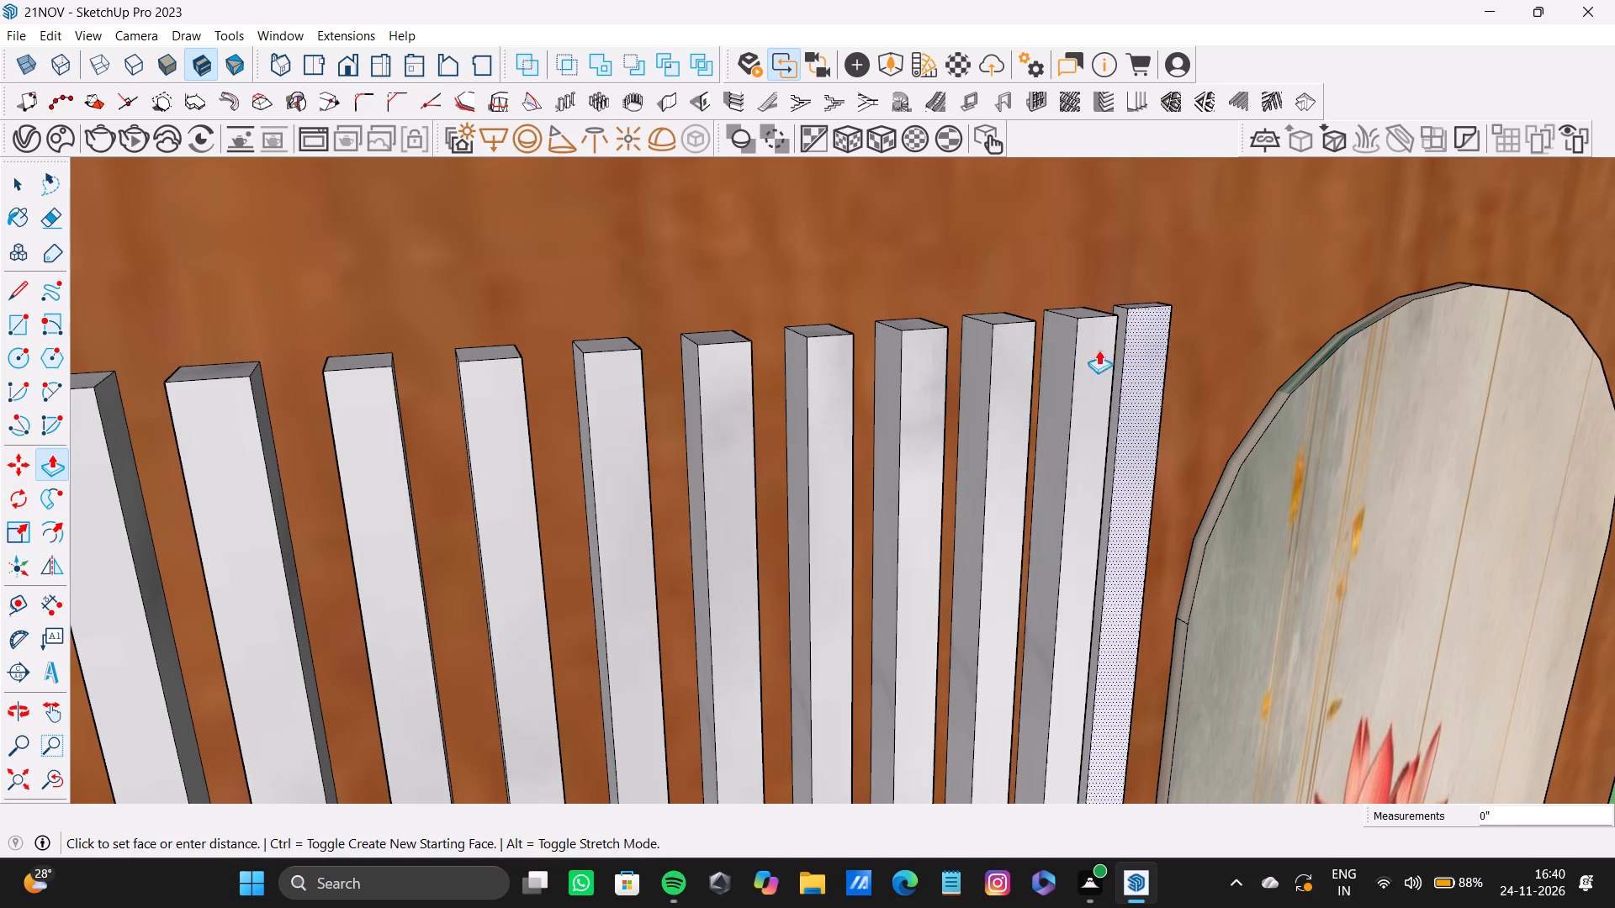
{"action": "left_click_drag", "start_coordinate": [1099, 350], "coordinate": [1072, 360]}
Examine the thickened slat panel and the whole furnished bedroom from closer and wider views.
{"action": "left_click", "coordinate": [13, 776]}
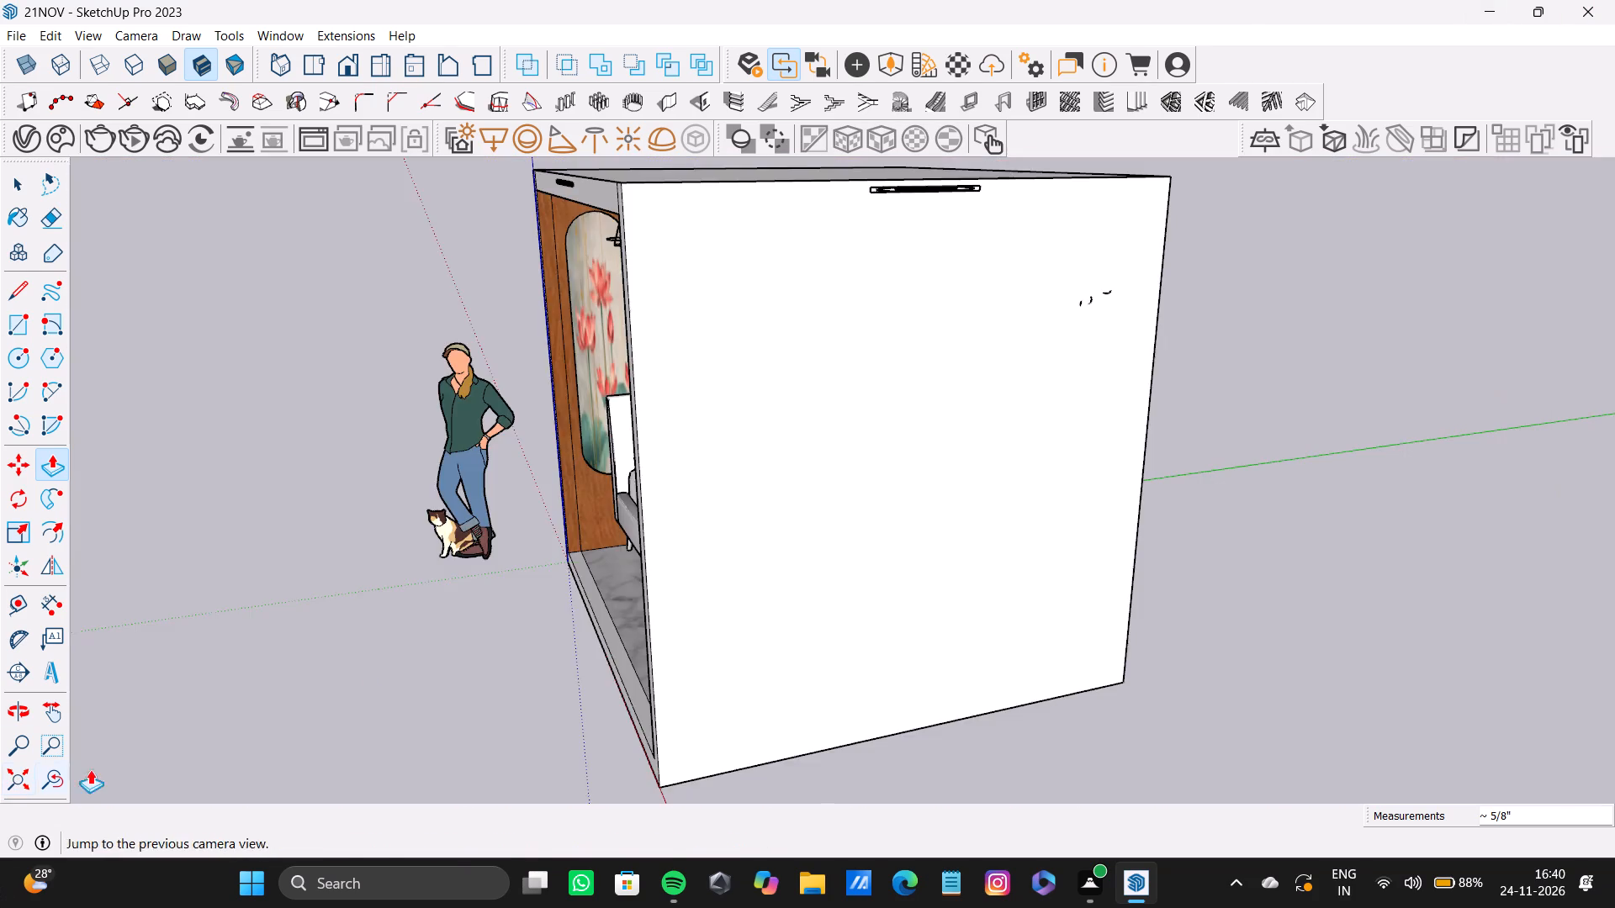
{"action": "middle_click_drag", "start_coordinate": [416, 670], "coordinate": [711, 641]}
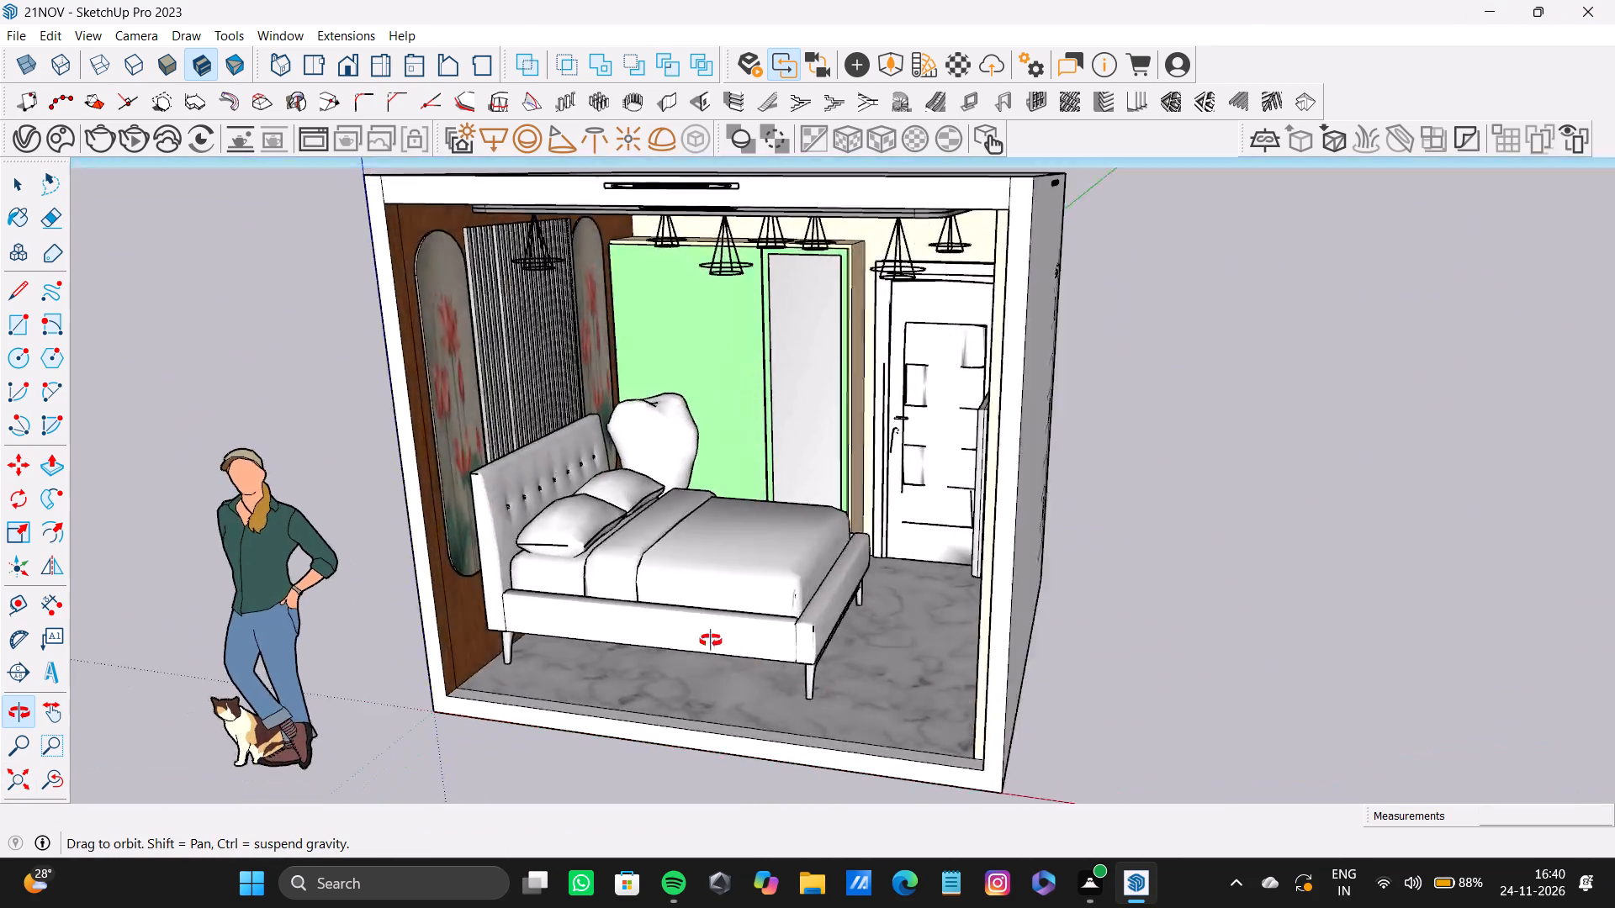
{"action": "middle_click_drag", "start_coordinate": [711, 641], "coordinate": [622, 597]}
{"action": "scroll", "coordinate": [612, 229], "scroll_direction": "up", "scroll_amount": 3}
{"action": "scroll", "coordinate": [557, 332], "scroll_direction": "up", "scroll_amount": 3}
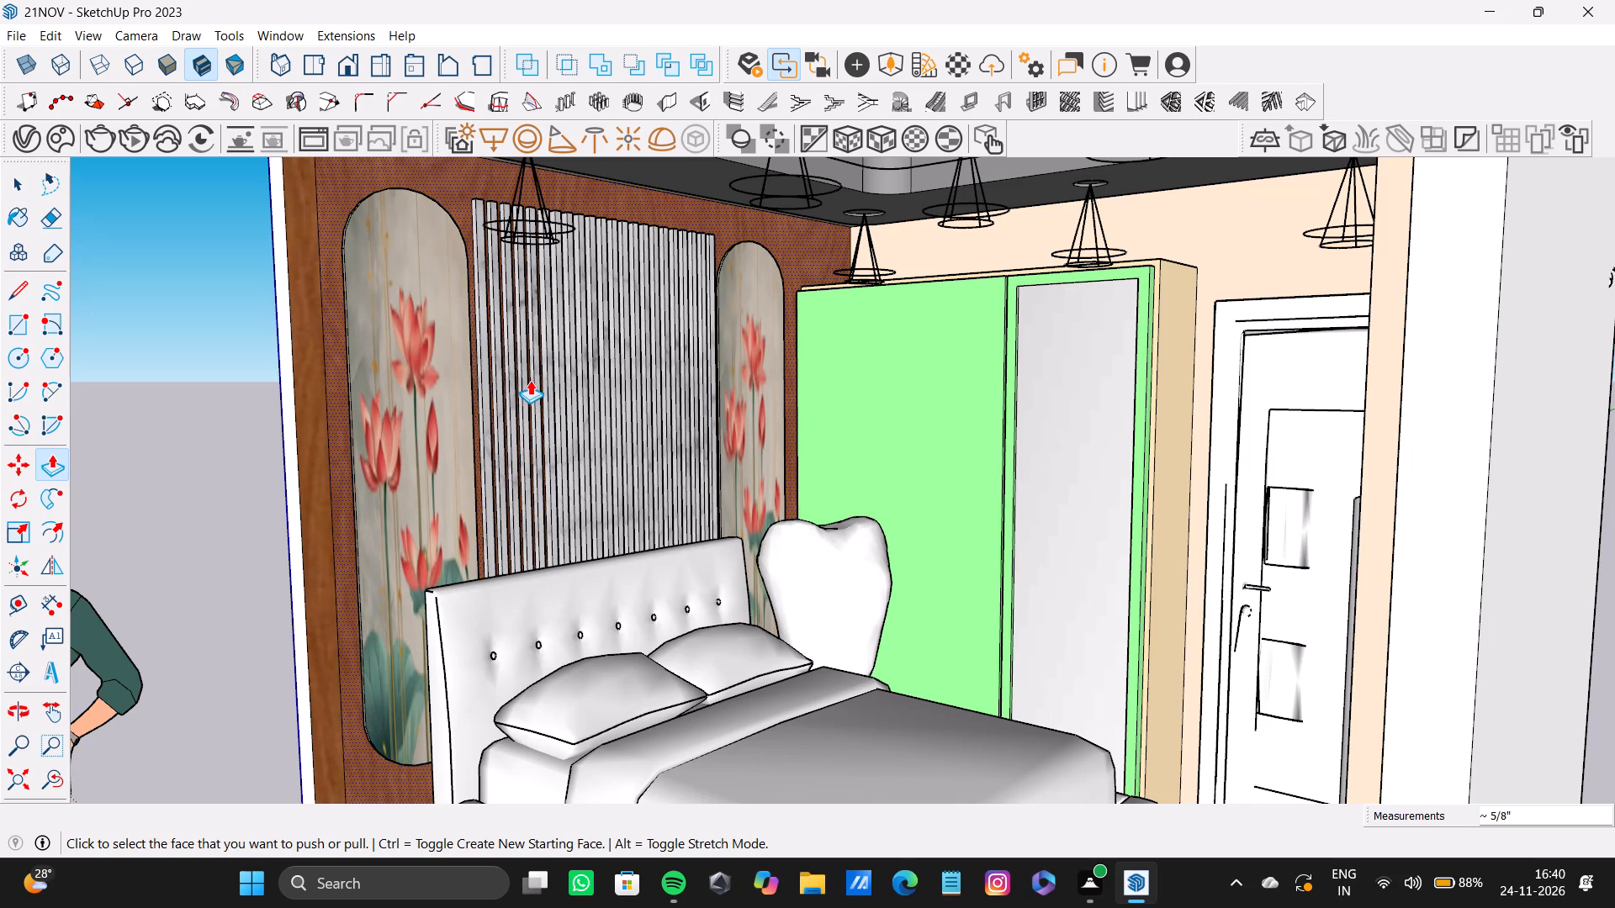
{"action": "key", "text": "space"}
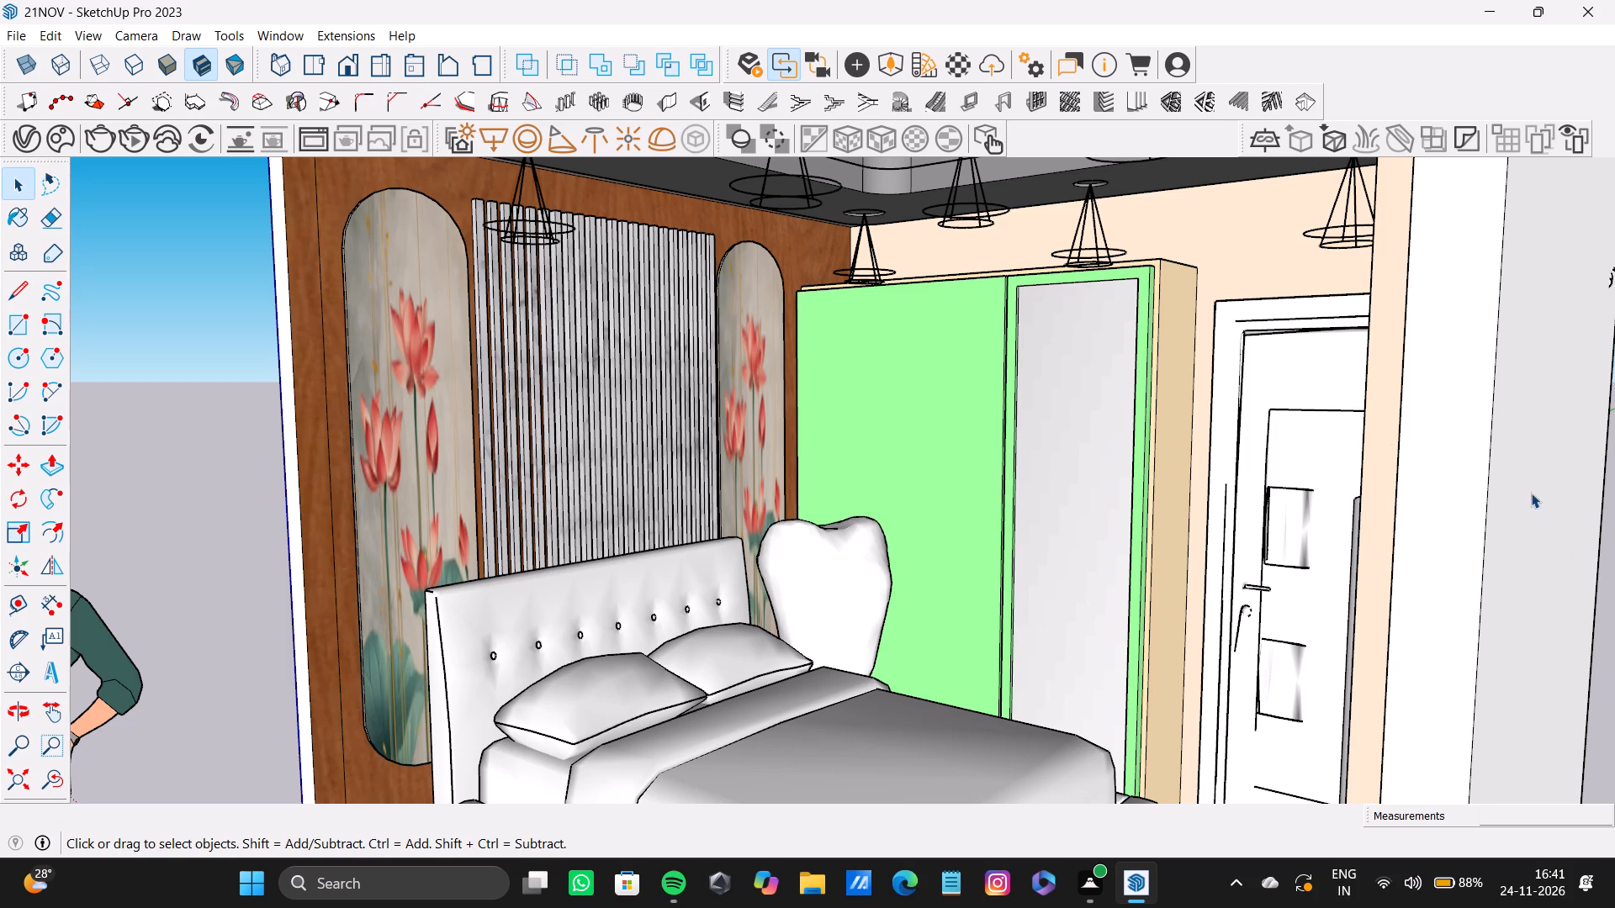
{"action": "scroll", "coordinate": [1266, 358], "scroll_direction": "up", "scroll_amount": 9}
{"action": "scroll", "coordinate": [1257, 362], "scroll_direction": "down", "scroll_amount": 14}
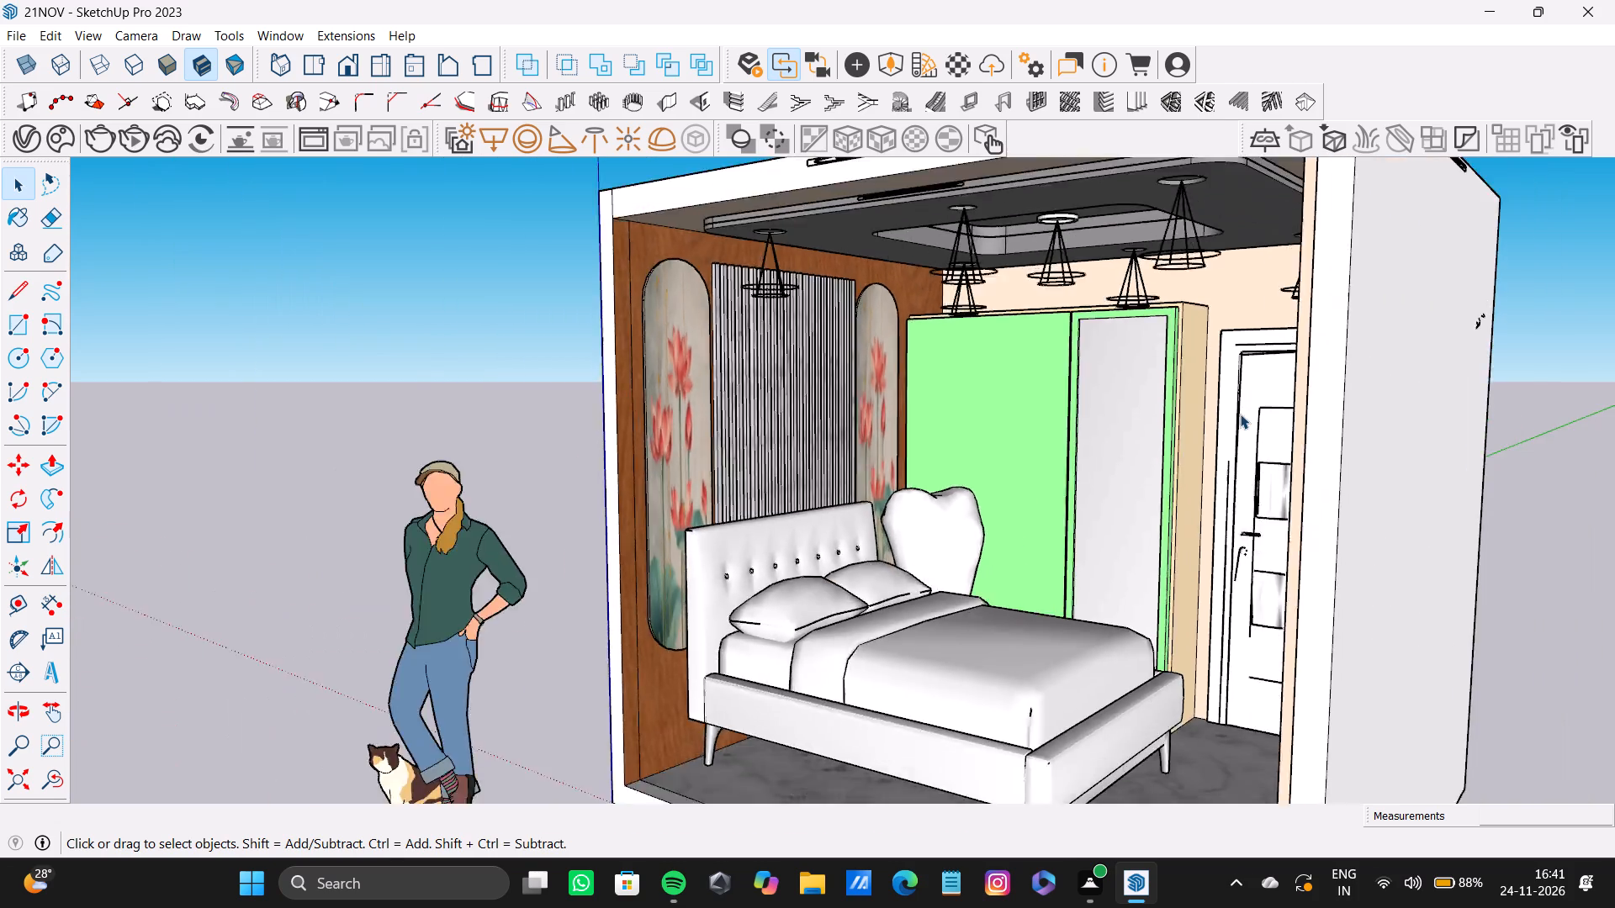
{"action": "scroll", "coordinate": [1240, 414], "scroll_direction": "down", "scroll_amount": 3}
{"action": "middle_click_drag", "start_coordinate": [1241, 414], "coordinate": [1247, 441]}
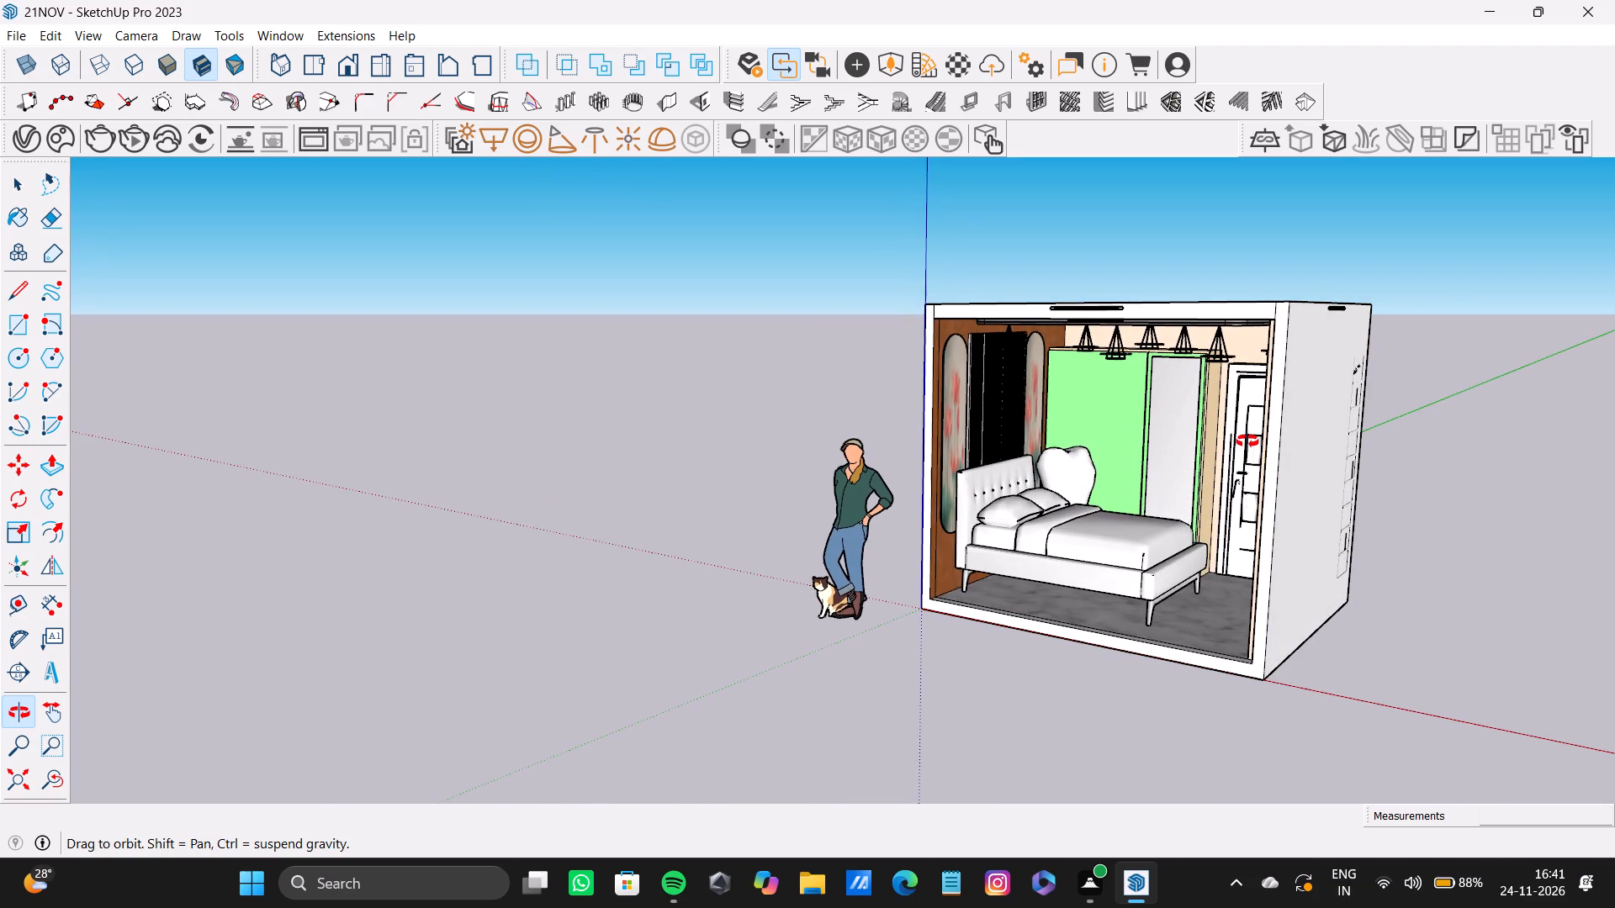
{"action": "middle_click_drag", "start_coordinate": [1247, 441], "coordinate": [1038, 383]}
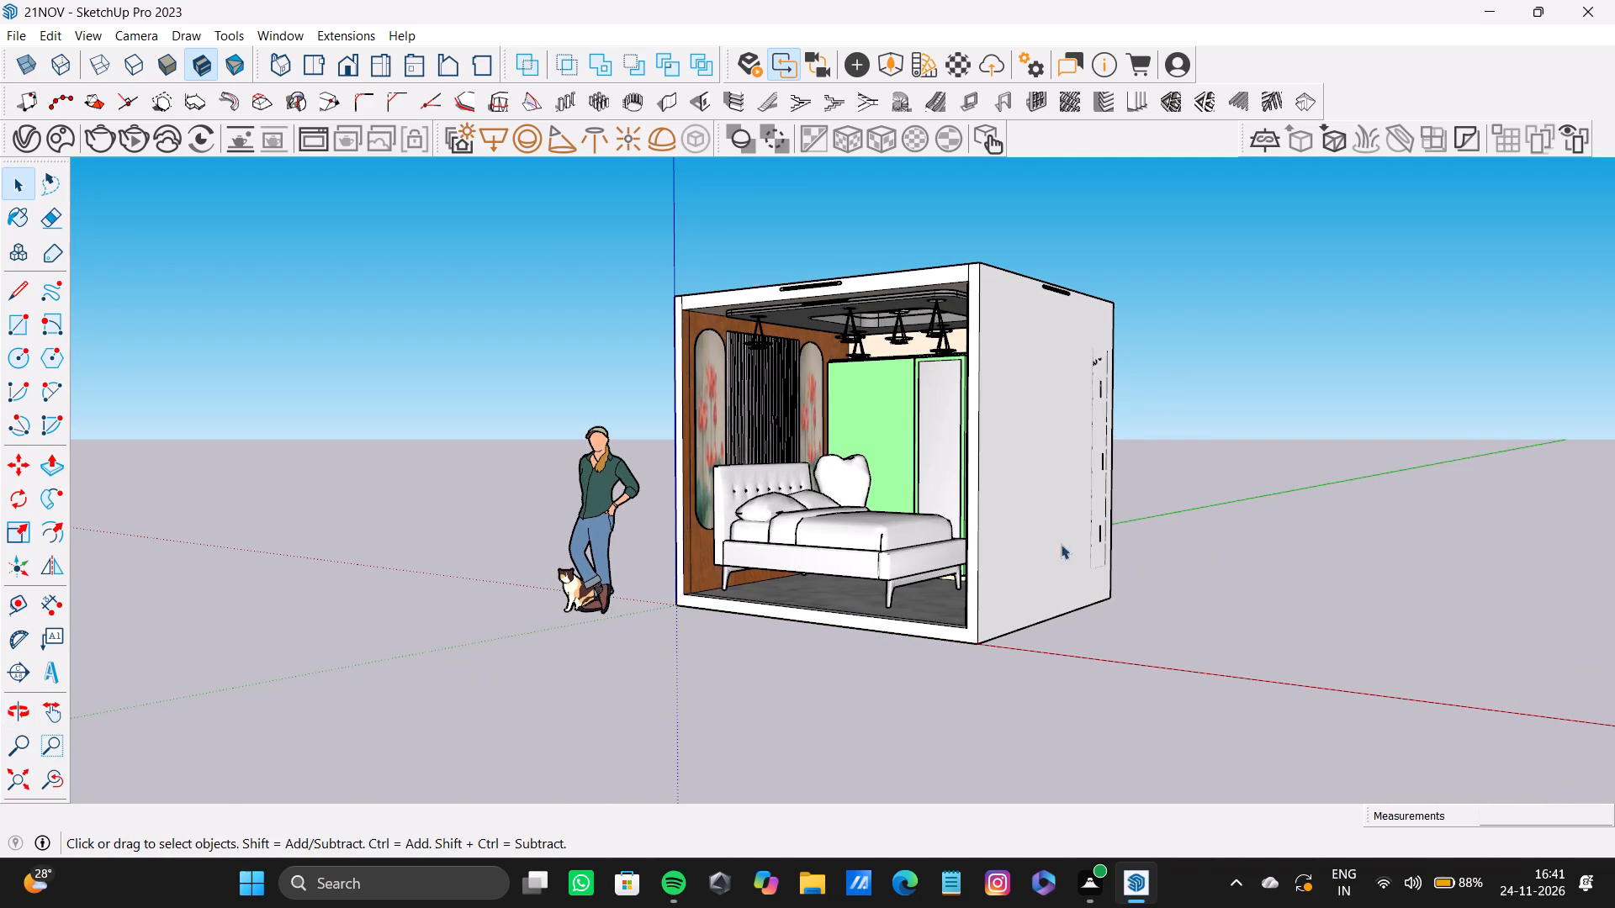
Lower the display brightness in the Windows quick settings and return to the model.
{"action": "left_click", "coordinate": [1425, 887]}
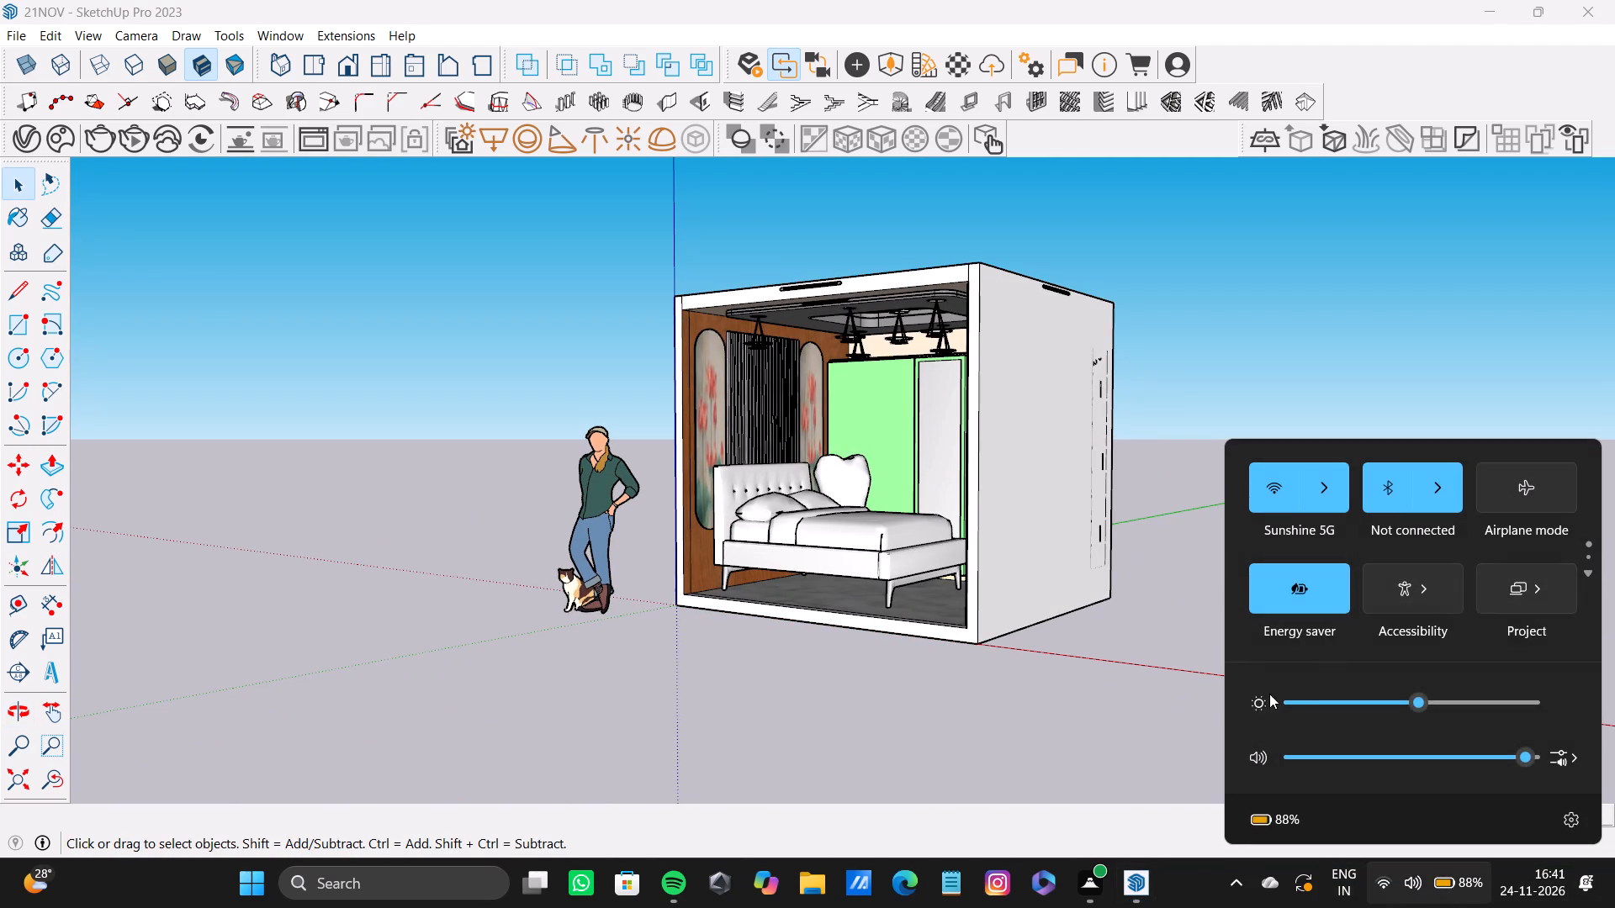
{"action": "left_click", "coordinate": [1312, 694]}
{"action": "left_click", "coordinate": [1210, 891]}
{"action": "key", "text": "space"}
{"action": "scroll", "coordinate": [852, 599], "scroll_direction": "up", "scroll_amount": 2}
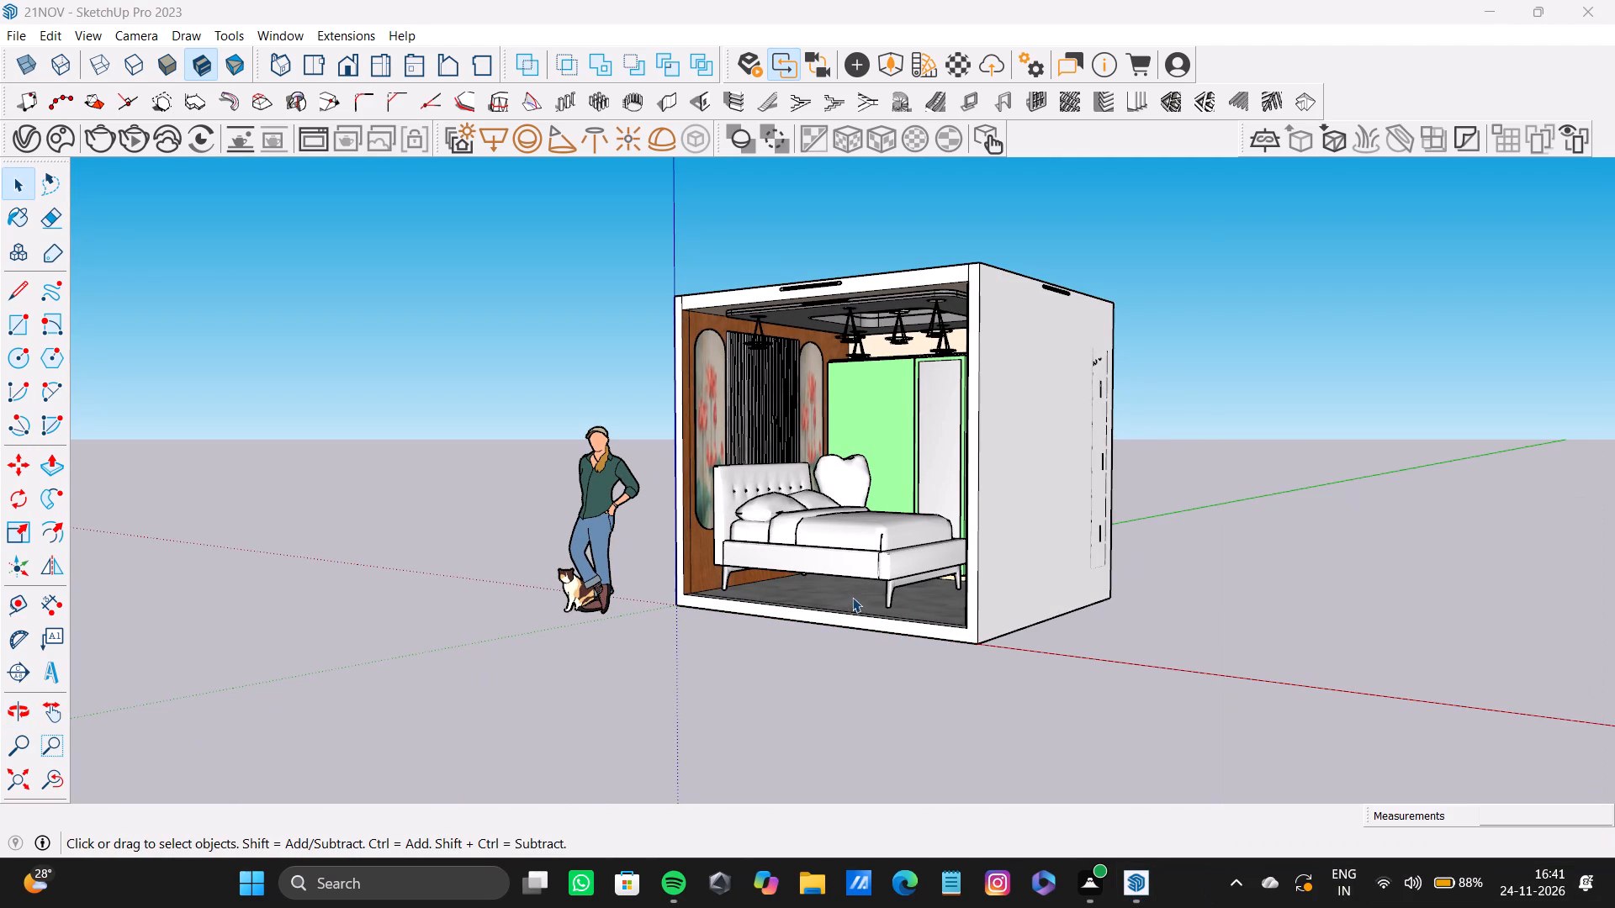
Test-render the bedroom view of the bed, slat wall and wardrobe interactively in V-Ray, closing the frame buffer after checking it.
{"action": "scroll", "coordinate": [852, 597], "scroll_direction": "up", "scroll_amount": 6}
{"action": "middle_click_drag", "start_coordinate": [849, 493], "coordinate": [1172, 649], "text": "shift"}
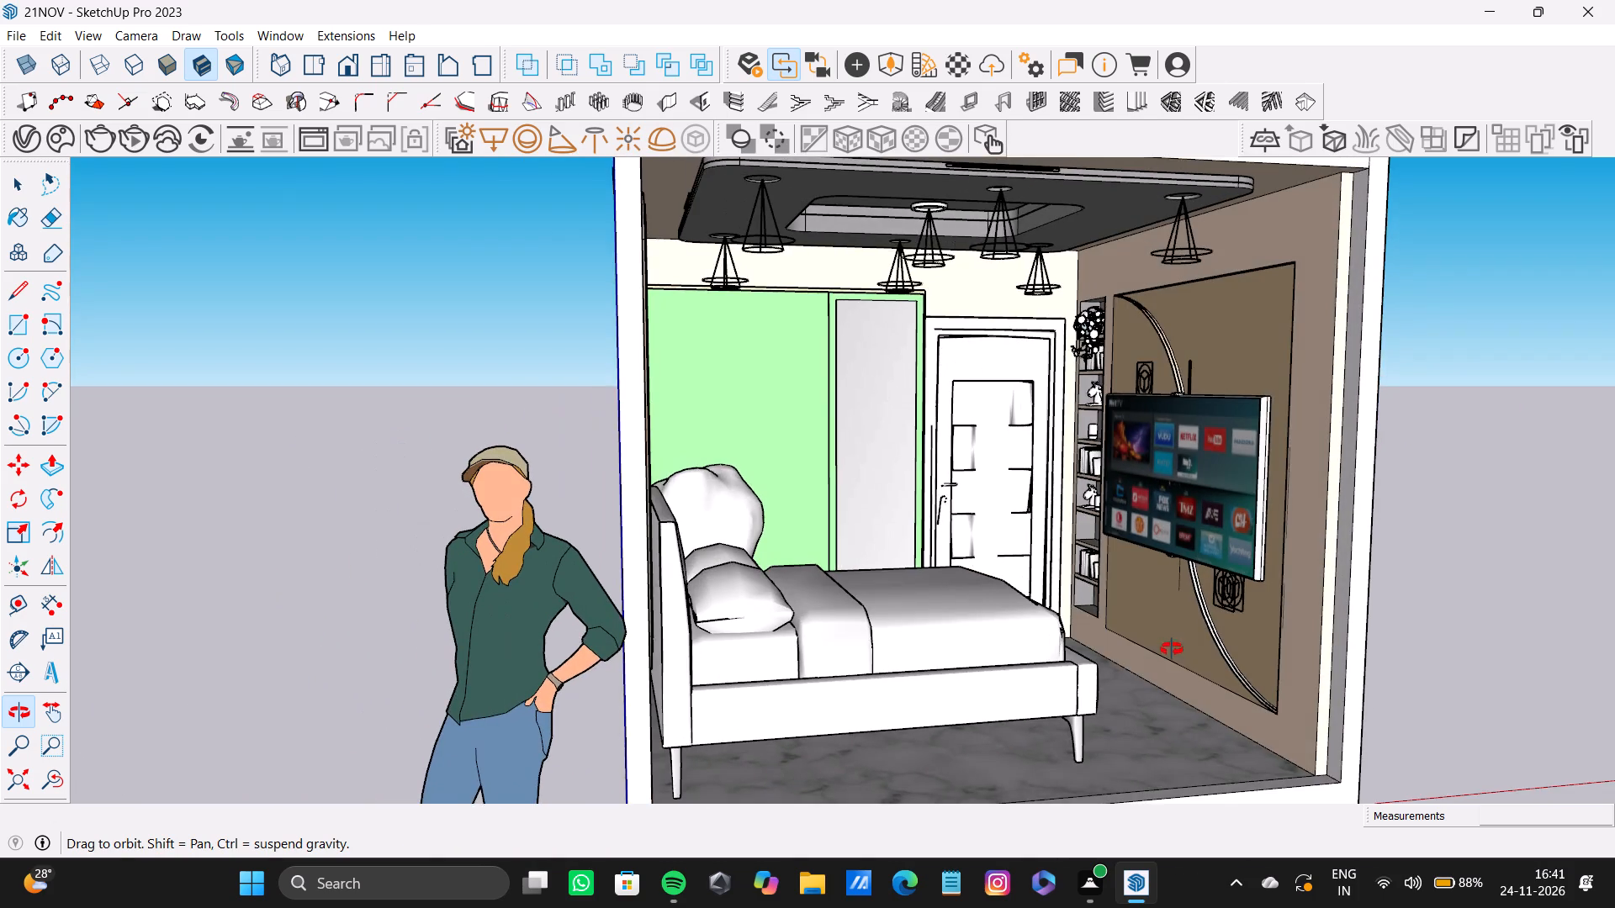
{"action": "middle_click_drag", "start_coordinate": [1172, 649], "coordinate": [830, 631], "text": "shift"}
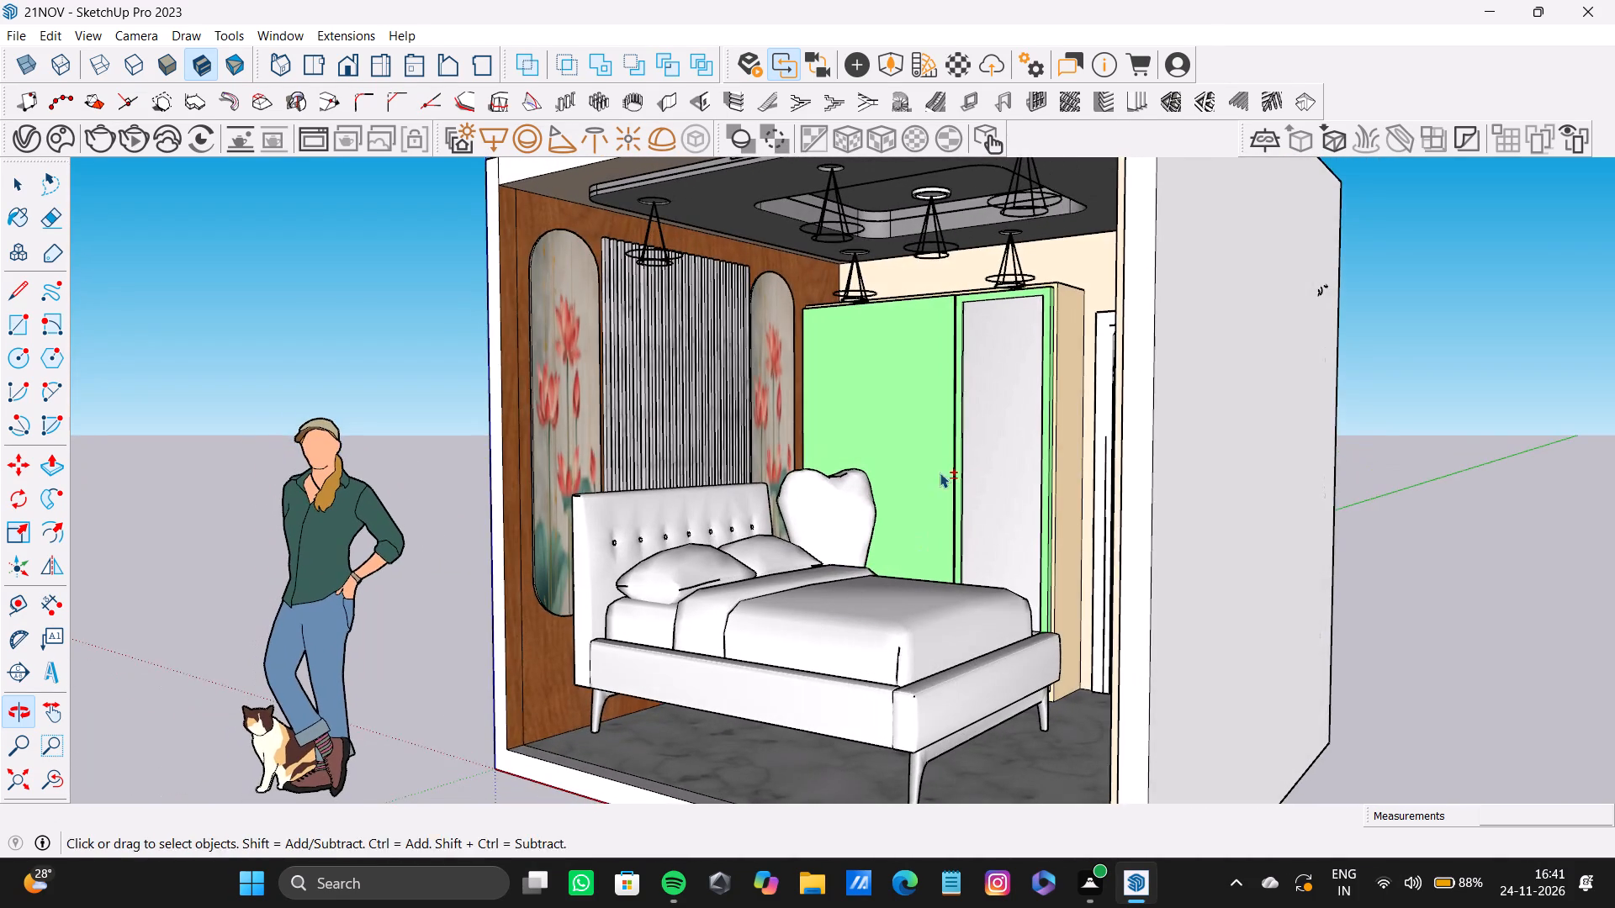
{"action": "scroll", "coordinate": [945, 452], "scroll_direction": "up", "scroll_amount": 1, "text": "shift"}
{"action": "middle_click_drag", "start_coordinate": [945, 451], "coordinate": [995, 477], "text": "shift"}
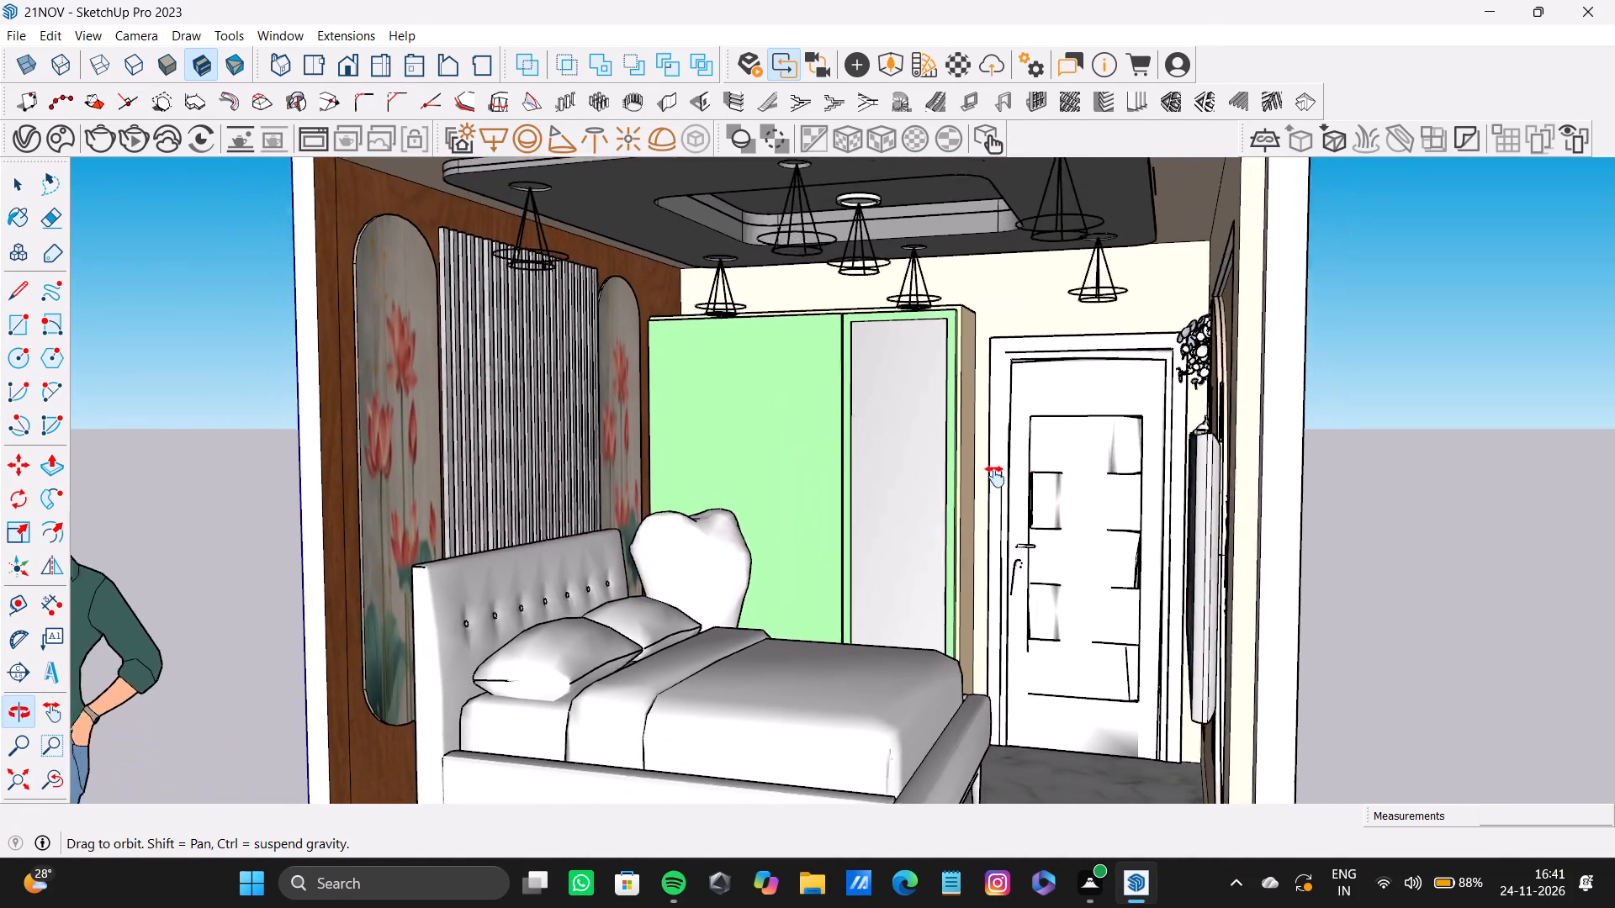
{"action": "middle_click_drag", "start_coordinate": [995, 477], "coordinate": [992, 471], "text": "shift"}
{"action": "scroll", "coordinate": [983, 476], "scroll_direction": "down", "scroll_amount": 1}
{"action": "middle_click_drag", "start_coordinate": [983, 477], "coordinate": [942, 501], "text": "shift"}
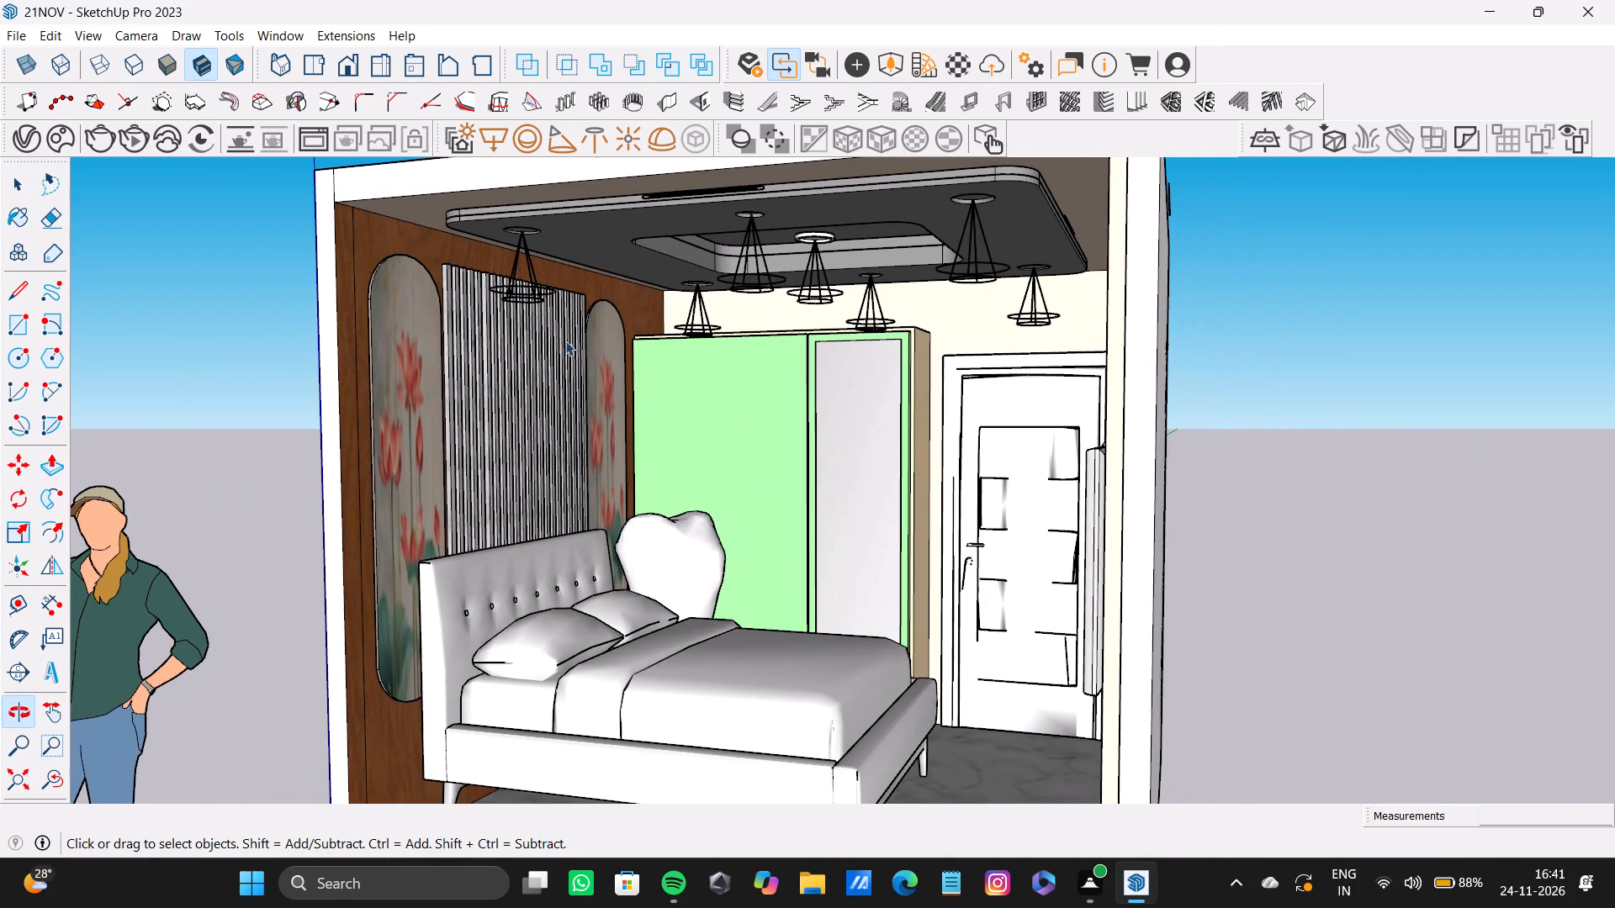
{"action": "left_click", "coordinate": [132, 137]}
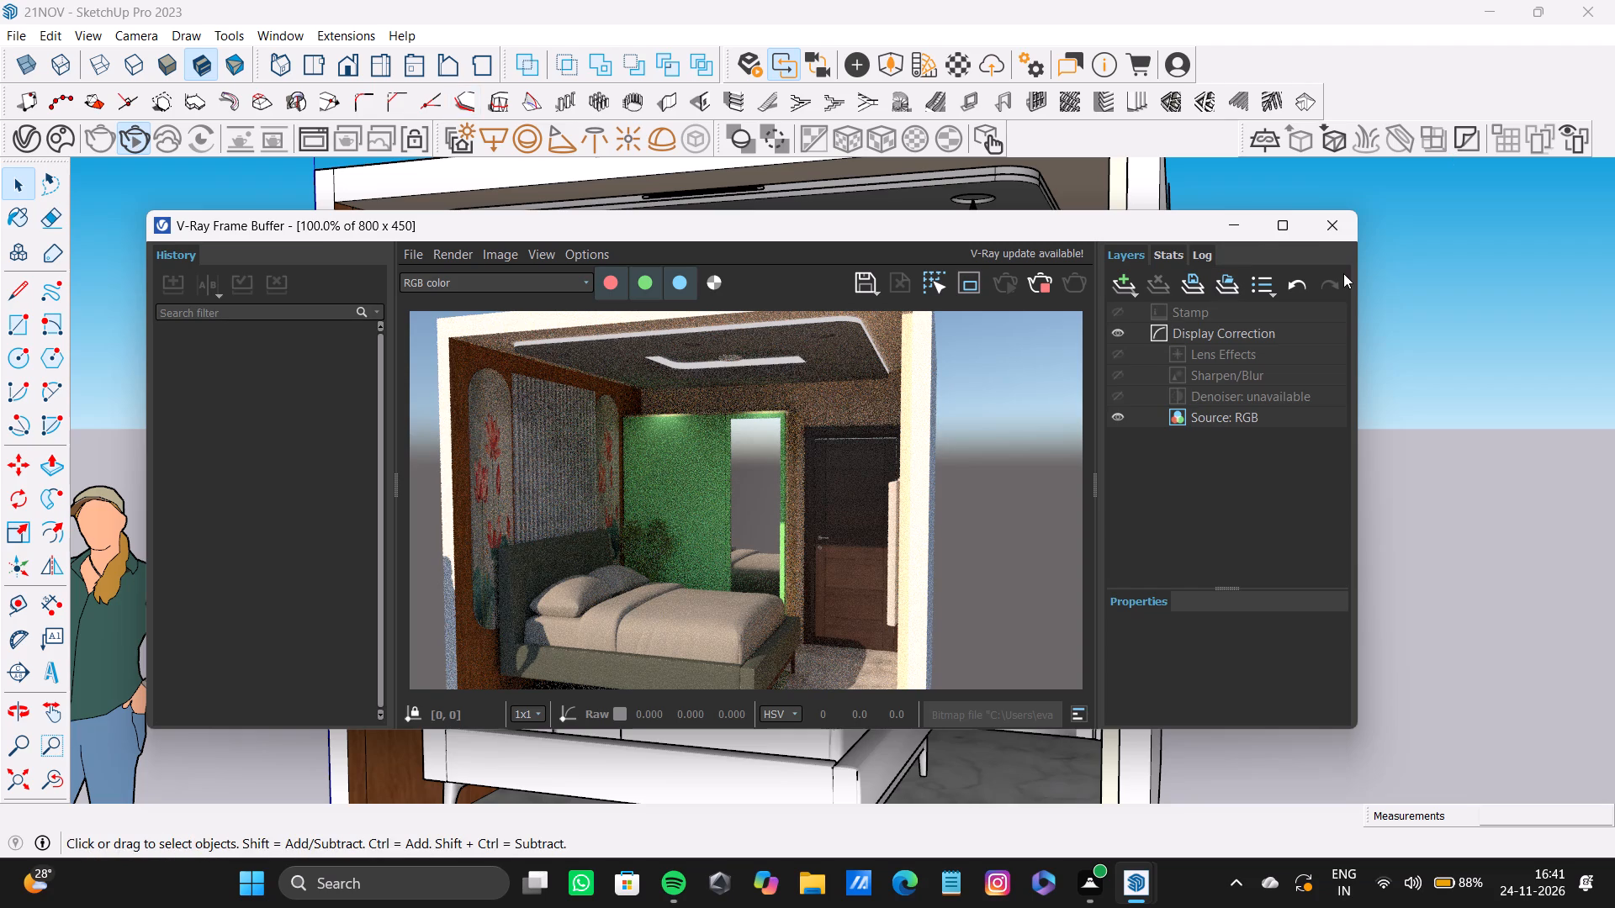
{"action": "left_click", "coordinate": [1345, 219]}
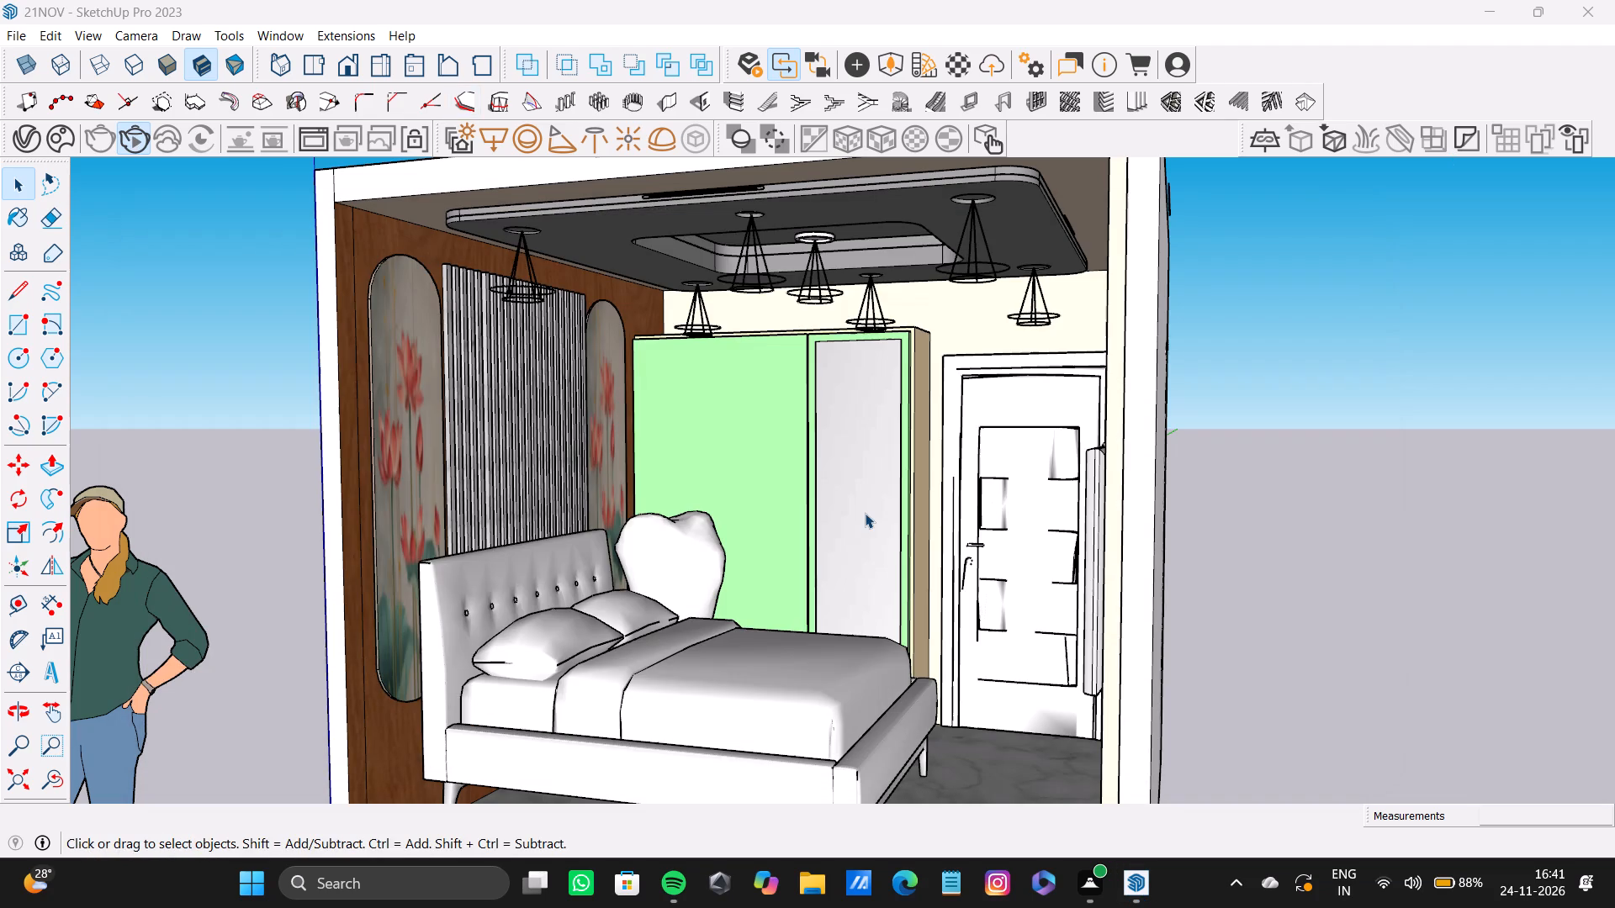
Select the wardrobe's plain green door front, the mirrored door's green frame front and the narrow door edge in the gap between them.
{"action": "left_click", "coordinate": [719, 438]}
{"action": "scroll", "coordinate": [824, 480], "scroll_direction": "up", "scroll_amount": 8}
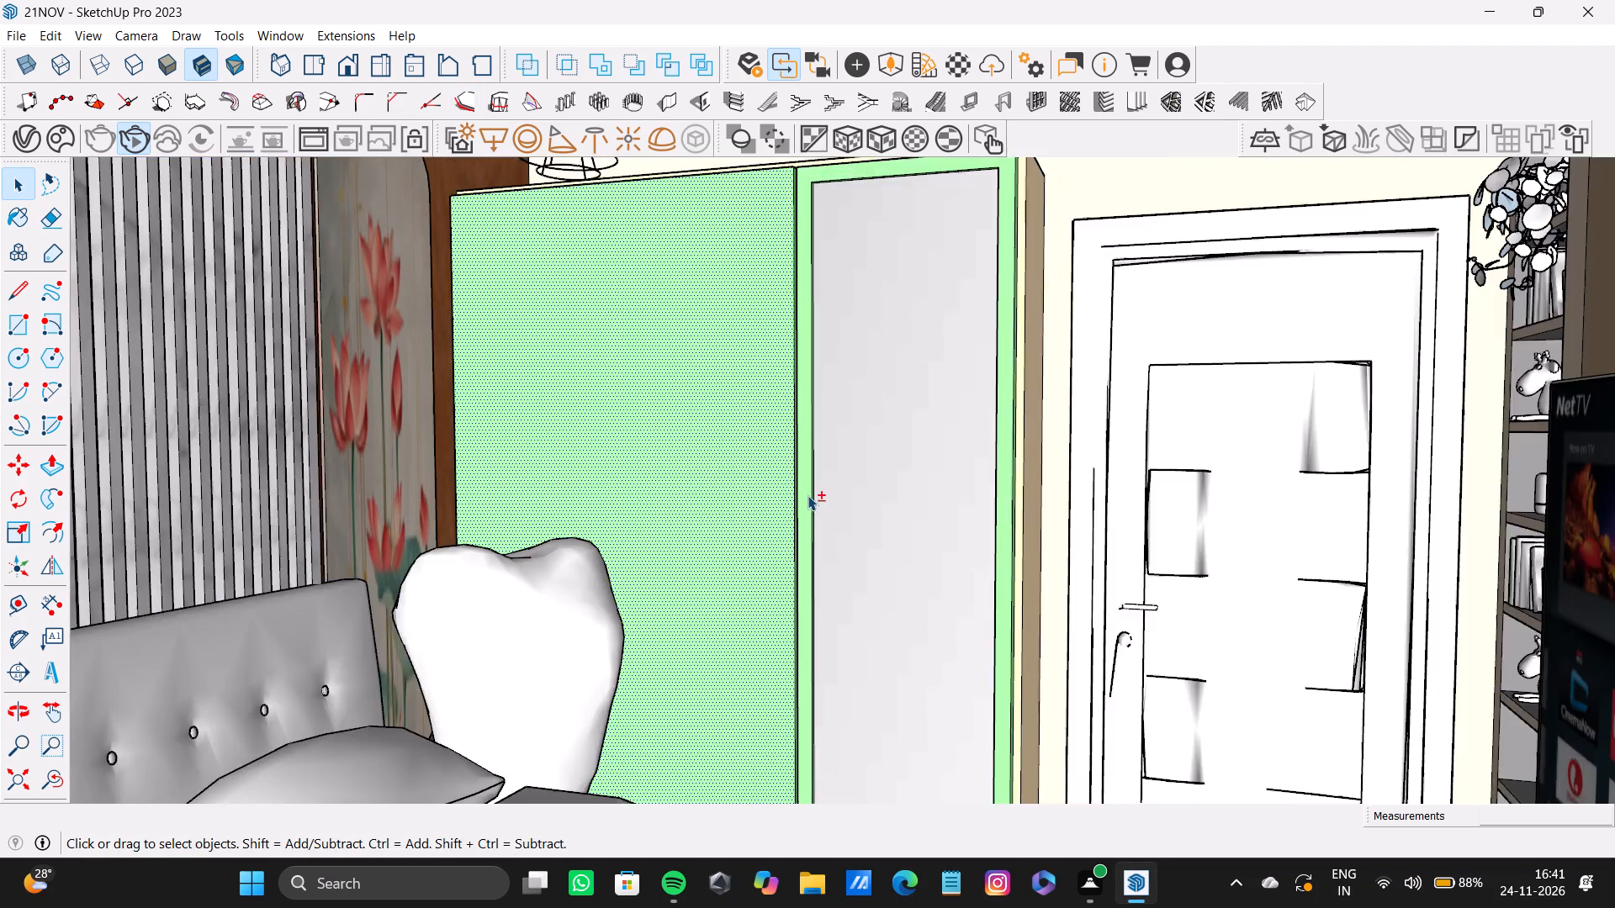
{"action": "scroll", "coordinate": [807, 495], "scroll_direction": "up", "scroll_amount": 2}
{"action": "left_click", "coordinate": [807, 495], "text": "shift"}
{"action": "scroll", "coordinate": [787, 512], "scroll_direction": "up", "scroll_amount": 12, "text": "shift"}
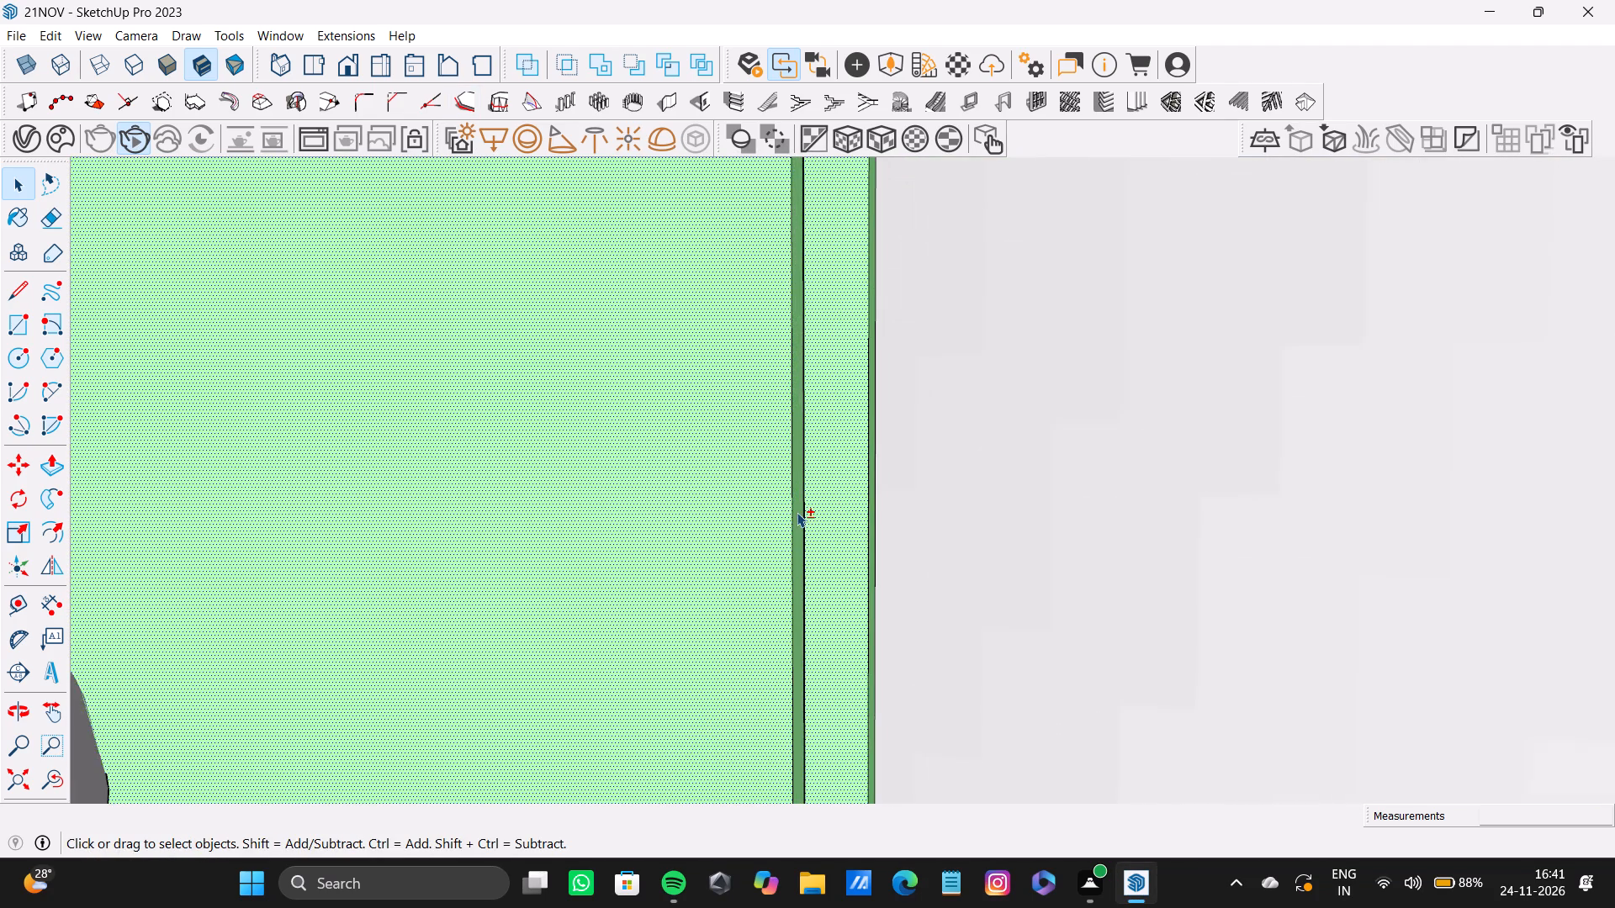
{"action": "left_click", "coordinate": [797, 513], "text": "shift"}
{"action": "scroll", "coordinate": [798, 514], "scroll_direction": "down", "scroll_amount": 19, "text": "shift"}
{"action": "scroll", "coordinate": [1019, 526], "scroll_direction": "up", "scroll_amount": 7, "text": "shift"}
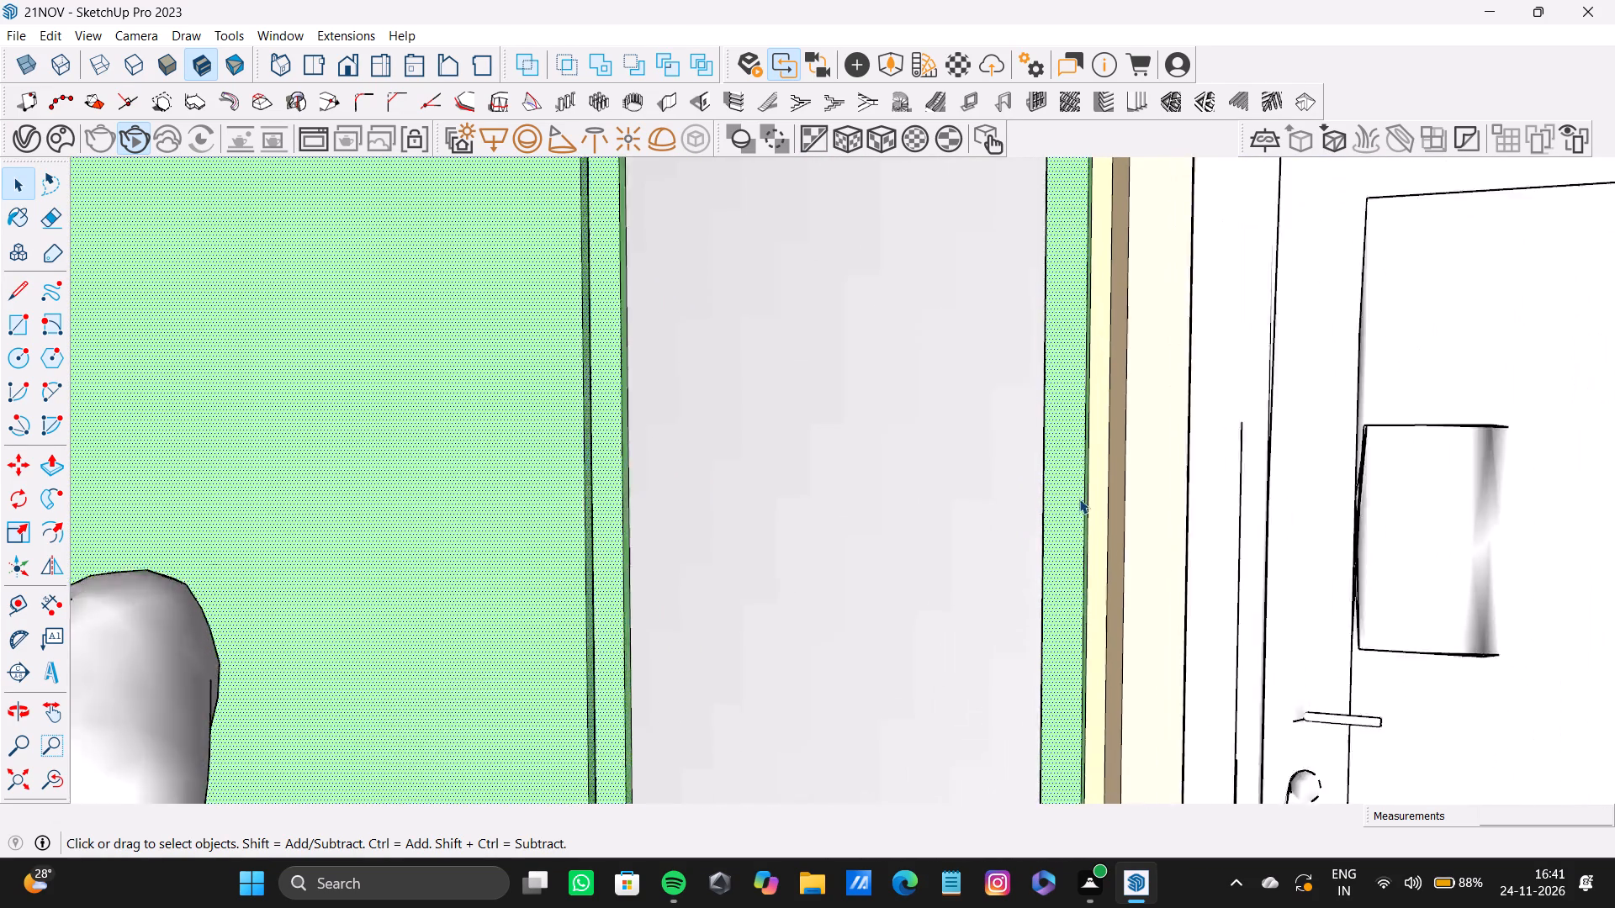
Add the mirrored door's outer side edge and the frame's inner edge on the room-door side of the mirror to the selection.
{"action": "scroll", "coordinate": [1079, 499], "scroll_direction": "up", "scroll_amount": 5, "text": "shift"}
{"action": "middle_click_drag", "start_coordinate": [1091, 500], "coordinate": [977, 550]}
{"action": "scroll", "coordinate": [977, 550], "scroll_direction": "up", "scroll_amount": 5, "text": "shift"}
{"action": "left_click", "coordinate": [942, 567], "text": "shift"}
{"action": "scroll", "coordinate": [903, 564], "scroll_direction": "down", "scroll_amount": 9, "text": "shift"}
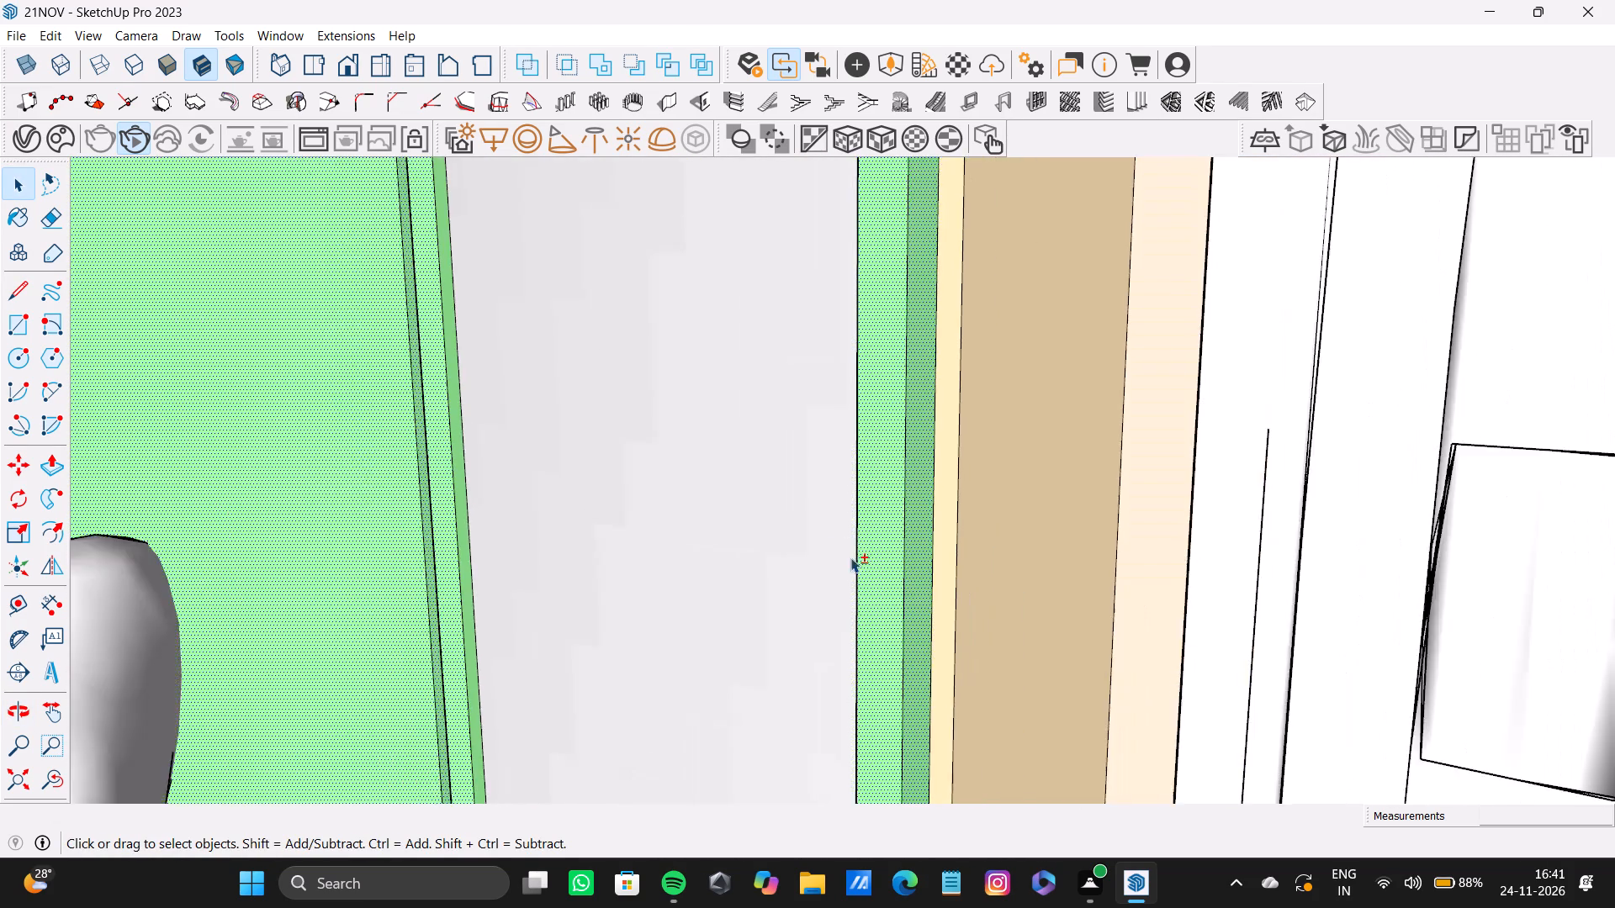
{"action": "scroll", "coordinate": [850, 557], "scroll_direction": "down", "scroll_amount": 5, "text": "shift"}
{"action": "middle_click_drag", "start_coordinate": [781, 516], "coordinate": [1379, 696], "text": "shift"}
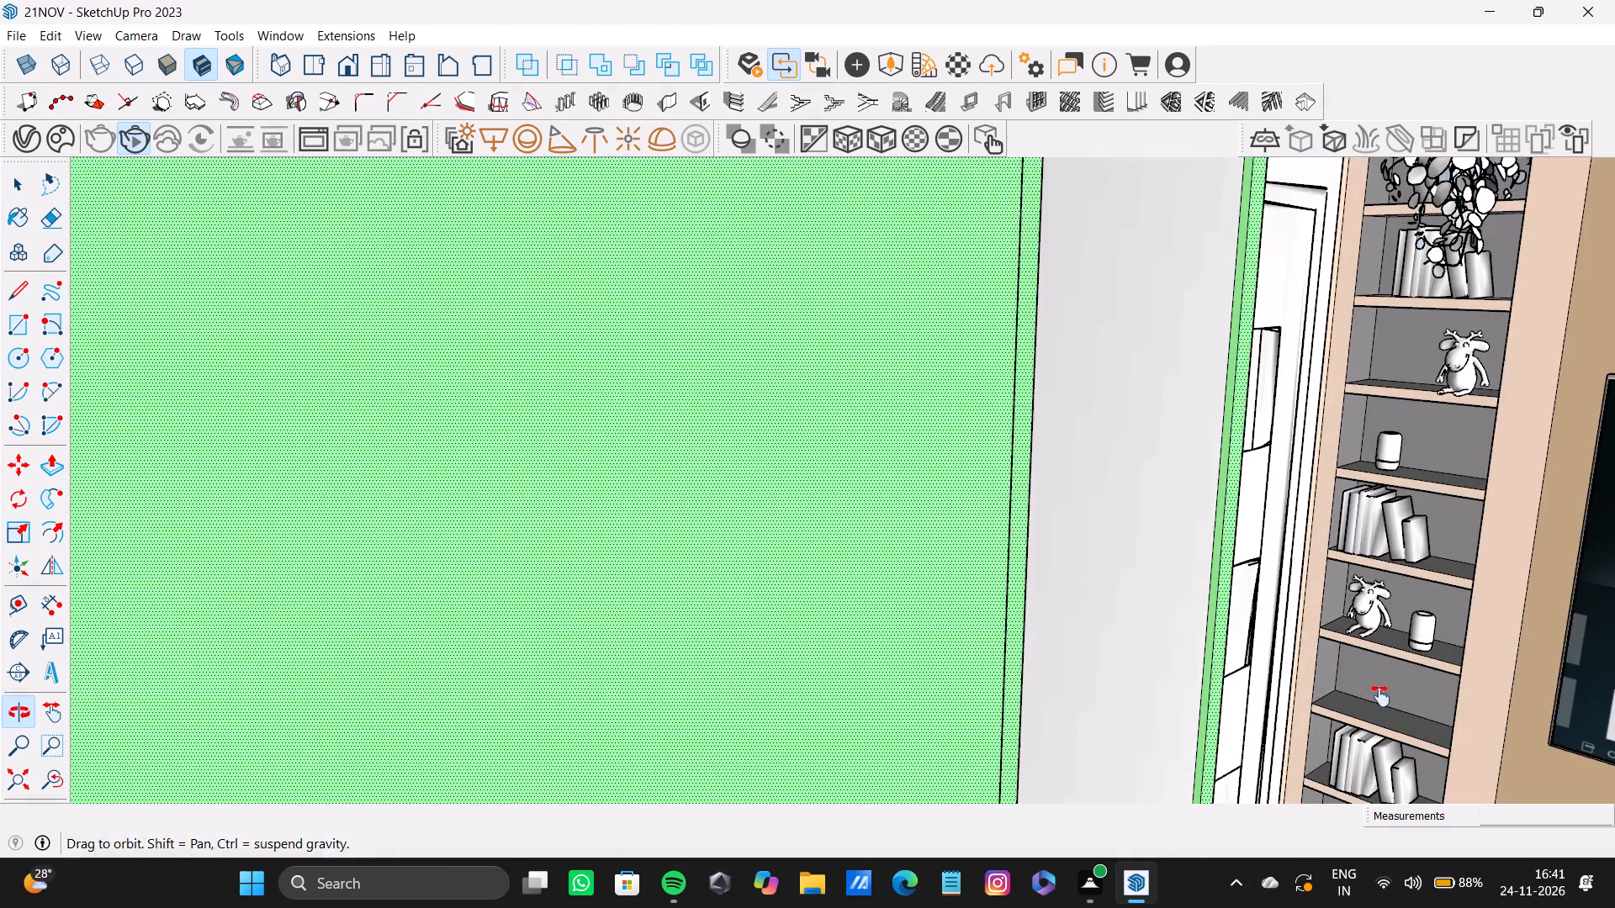
{"action": "scroll", "coordinate": [1379, 696], "scroll_direction": "down", "scroll_amount": 1, "text": "shift"}
{"action": "scroll", "coordinate": [1213, 610], "scroll_direction": "up", "scroll_amount": 4, "text": "shift"}
{"action": "left_click", "coordinate": [6, 788]}
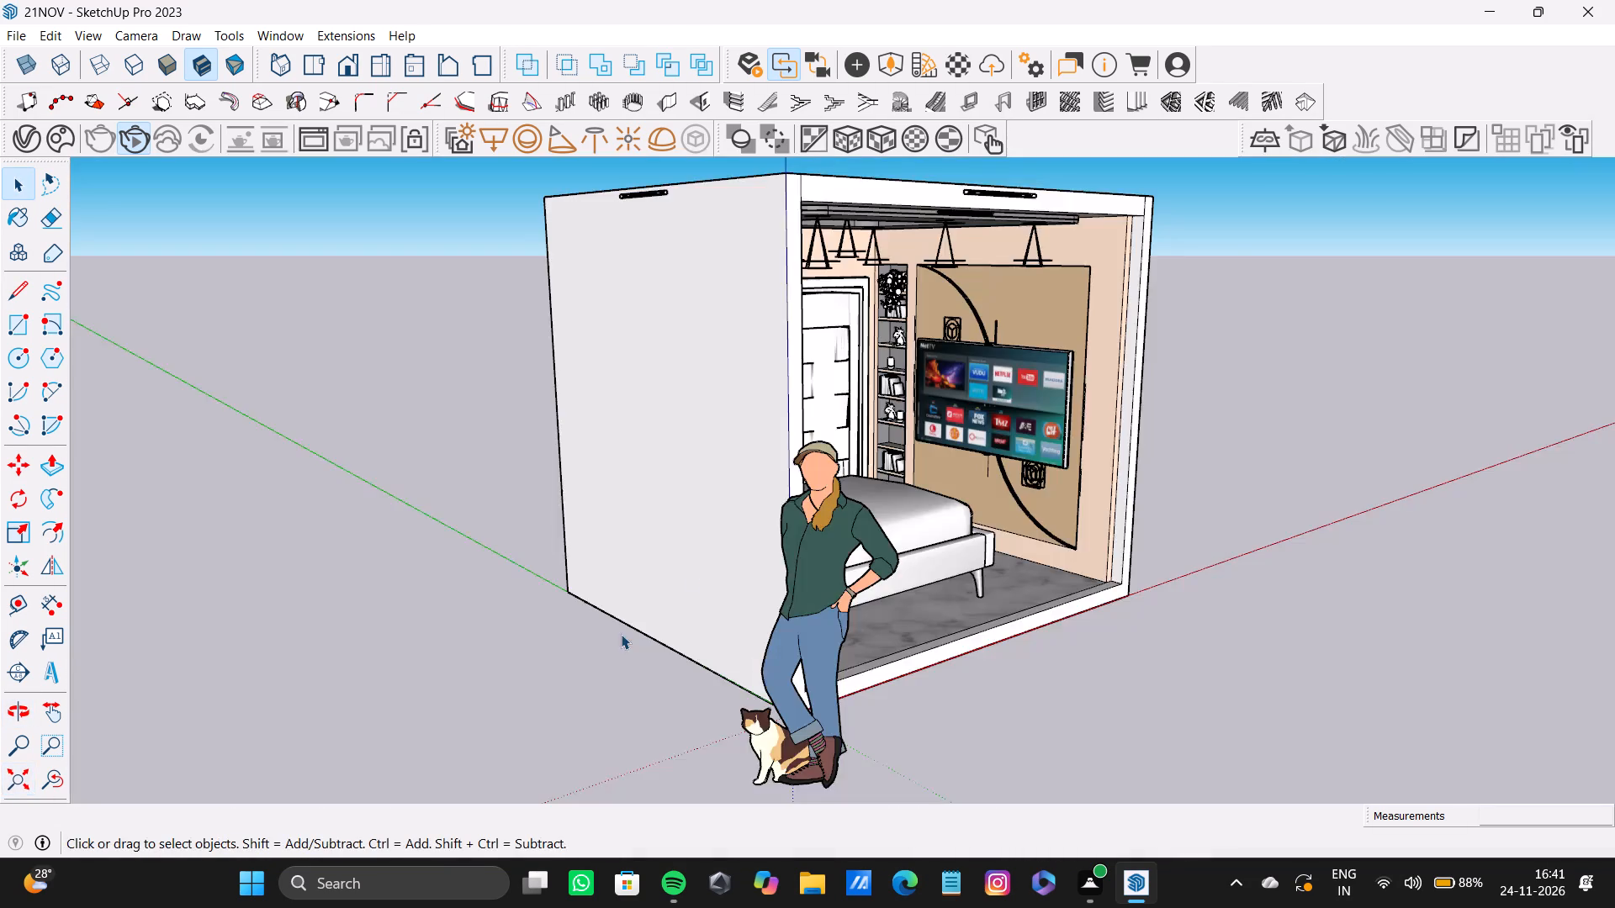
{"action": "scroll", "coordinate": [728, 438], "scroll_direction": "up", "scroll_amount": 10}
{"action": "middle_click_drag", "start_coordinate": [860, 363], "coordinate": [794, 364]}
{"action": "scroll", "coordinate": [651, 426], "scroll_direction": "up", "scroll_amount": 10}
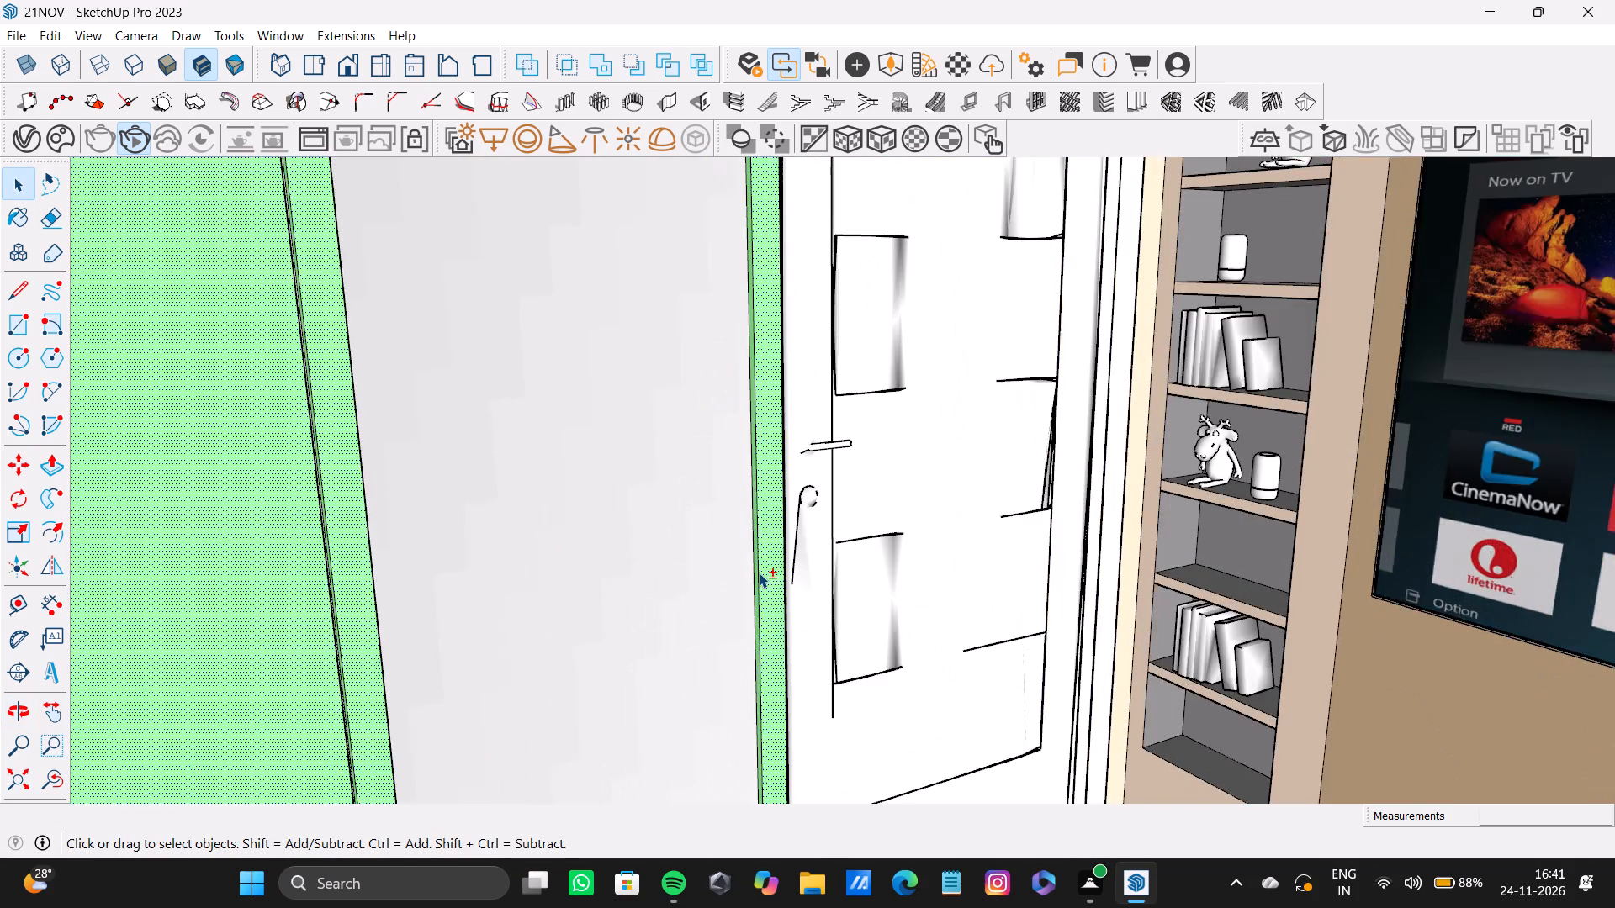
{"action": "scroll", "coordinate": [759, 573], "scroll_direction": "up", "scroll_amount": 13}
{"action": "left_click", "coordinate": [749, 587], "text": "shift"}
Add the top edges of the mirrored door's frame and the plain wardrobe door to the selection.
{"action": "scroll", "coordinate": [749, 587], "scroll_direction": "down", "scroll_amount": 6, "text": "shift"}
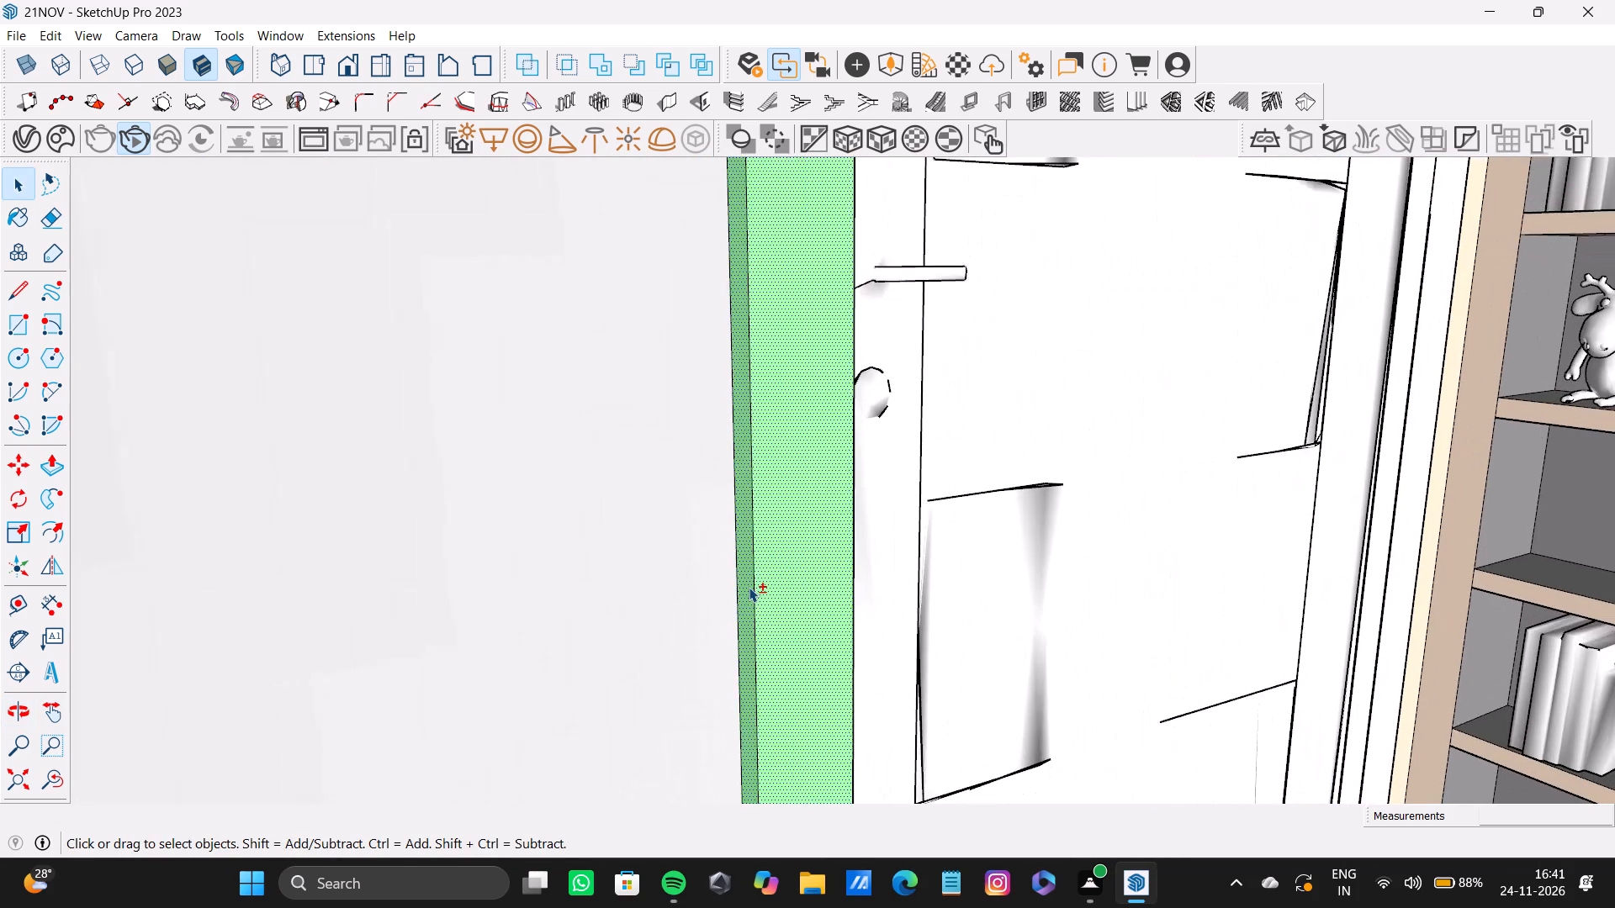
{"action": "scroll", "coordinate": [749, 587], "scroll_direction": "down", "scroll_amount": 20, "text": "shift"}
{"action": "scroll", "coordinate": [749, 587], "scroll_direction": "down", "scroll_amount": 1, "text": "shift"}
{"action": "scroll", "coordinate": [511, 330], "scroll_direction": "up", "scroll_amount": 1, "text": "shift"}
{"action": "middle_click_drag", "start_coordinate": [517, 330], "coordinate": [730, 584], "text": "shift"}
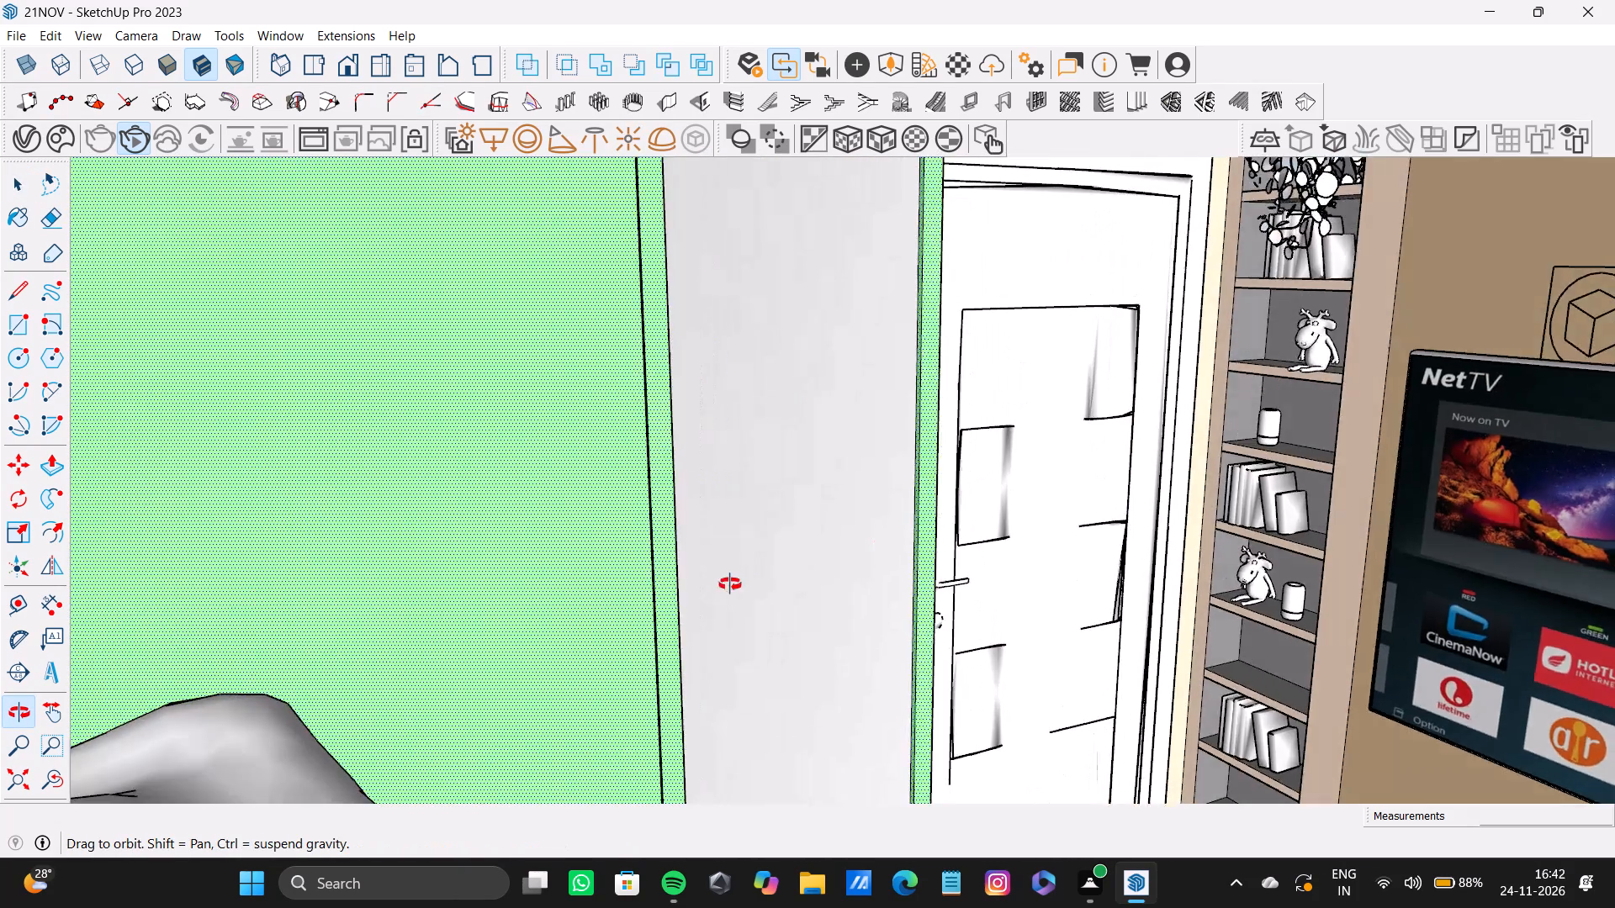
{"action": "middle_click_drag", "start_coordinate": [730, 584], "coordinate": [757, 721], "text": "shift"}
{"action": "middle_click_drag", "start_coordinate": [639, 197], "coordinate": [645, 244], "text": "shift"}
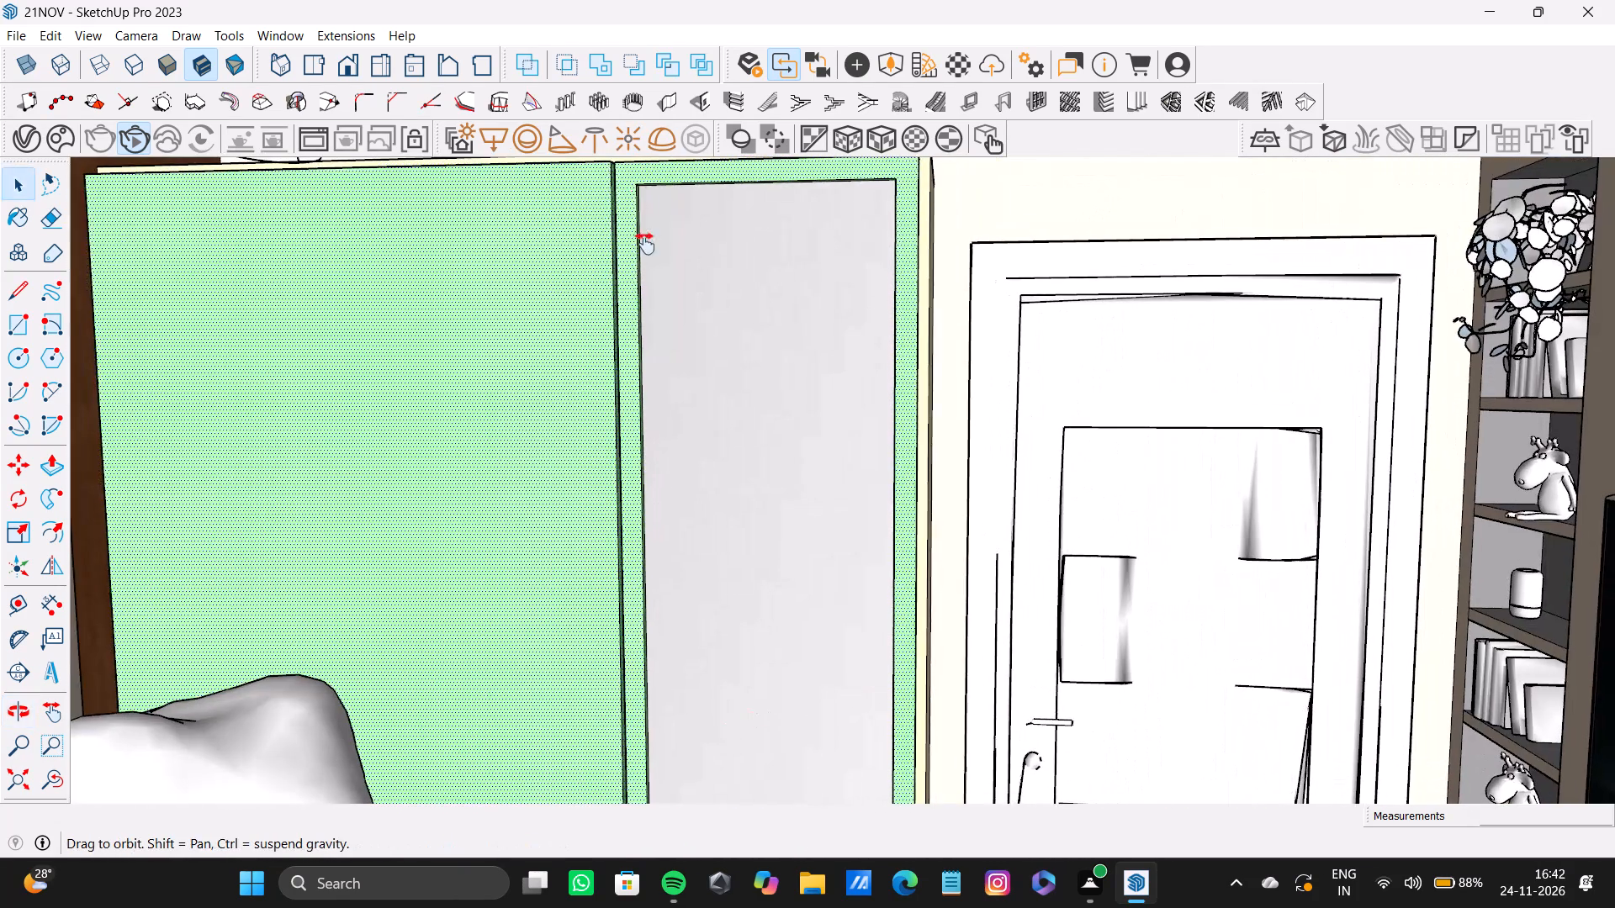
{"action": "middle_click_drag", "start_coordinate": [645, 244], "coordinate": [597, 408], "text": "shift"}
{"action": "scroll", "coordinate": [915, 389], "scroll_direction": "up", "scroll_amount": 18}
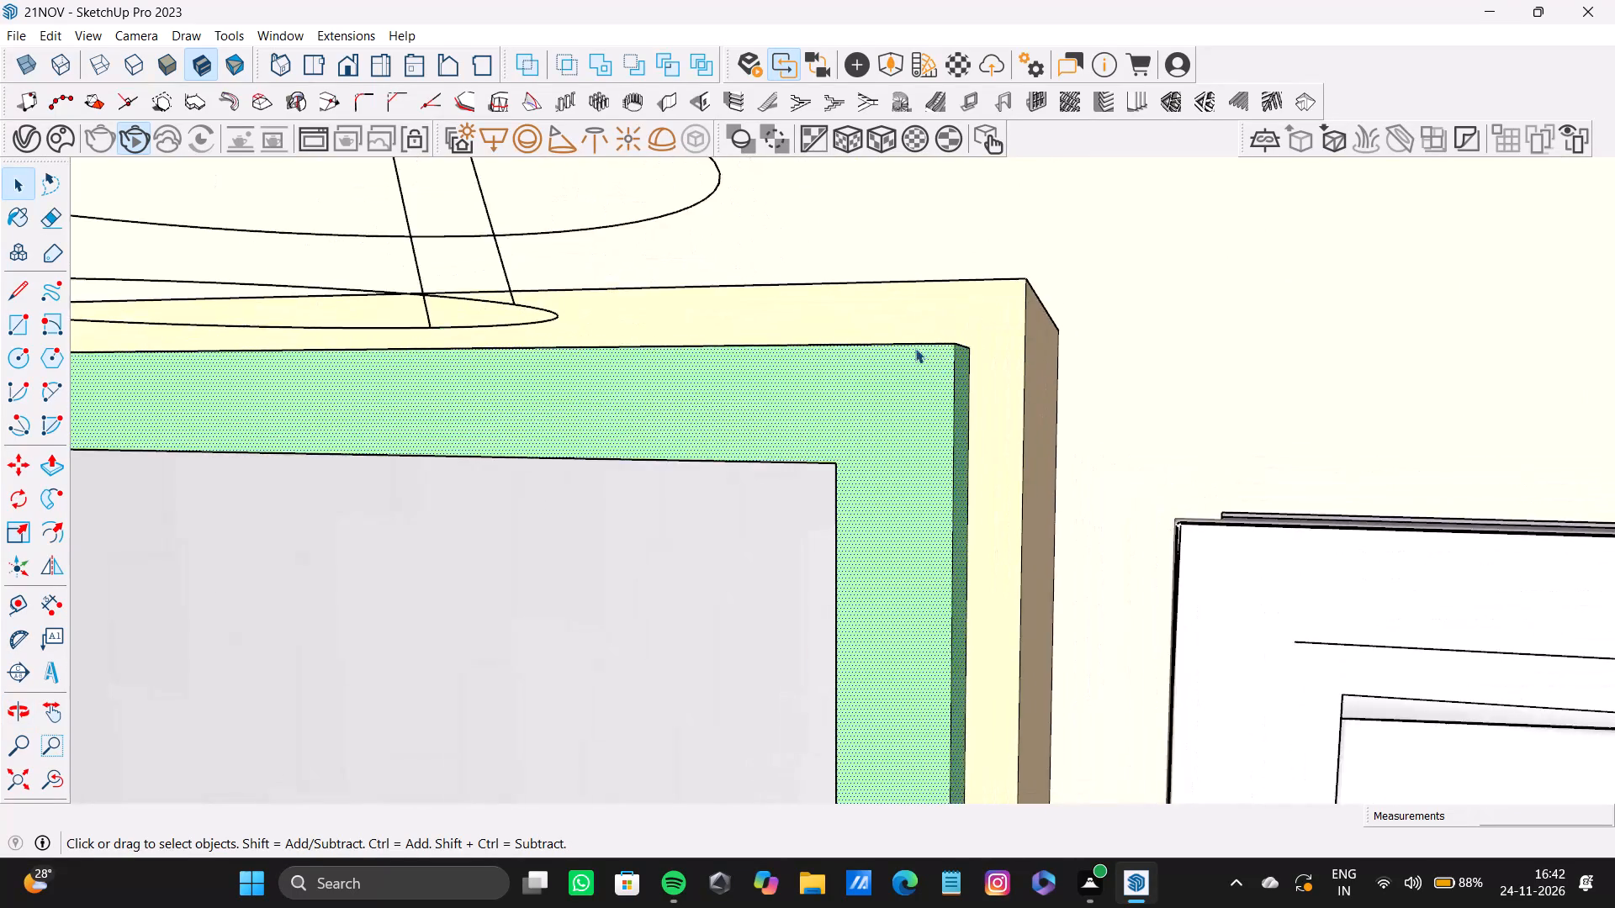
{"action": "middle_click_drag", "start_coordinate": [915, 360], "coordinate": [924, 503]}
{"action": "left_click", "coordinate": [883, 353], "text": "shift"}
{"action": "scroll", "coordinate": [749, 380], "scroll_direction": "down", "scroll_amount": 15, "text": "shift"}
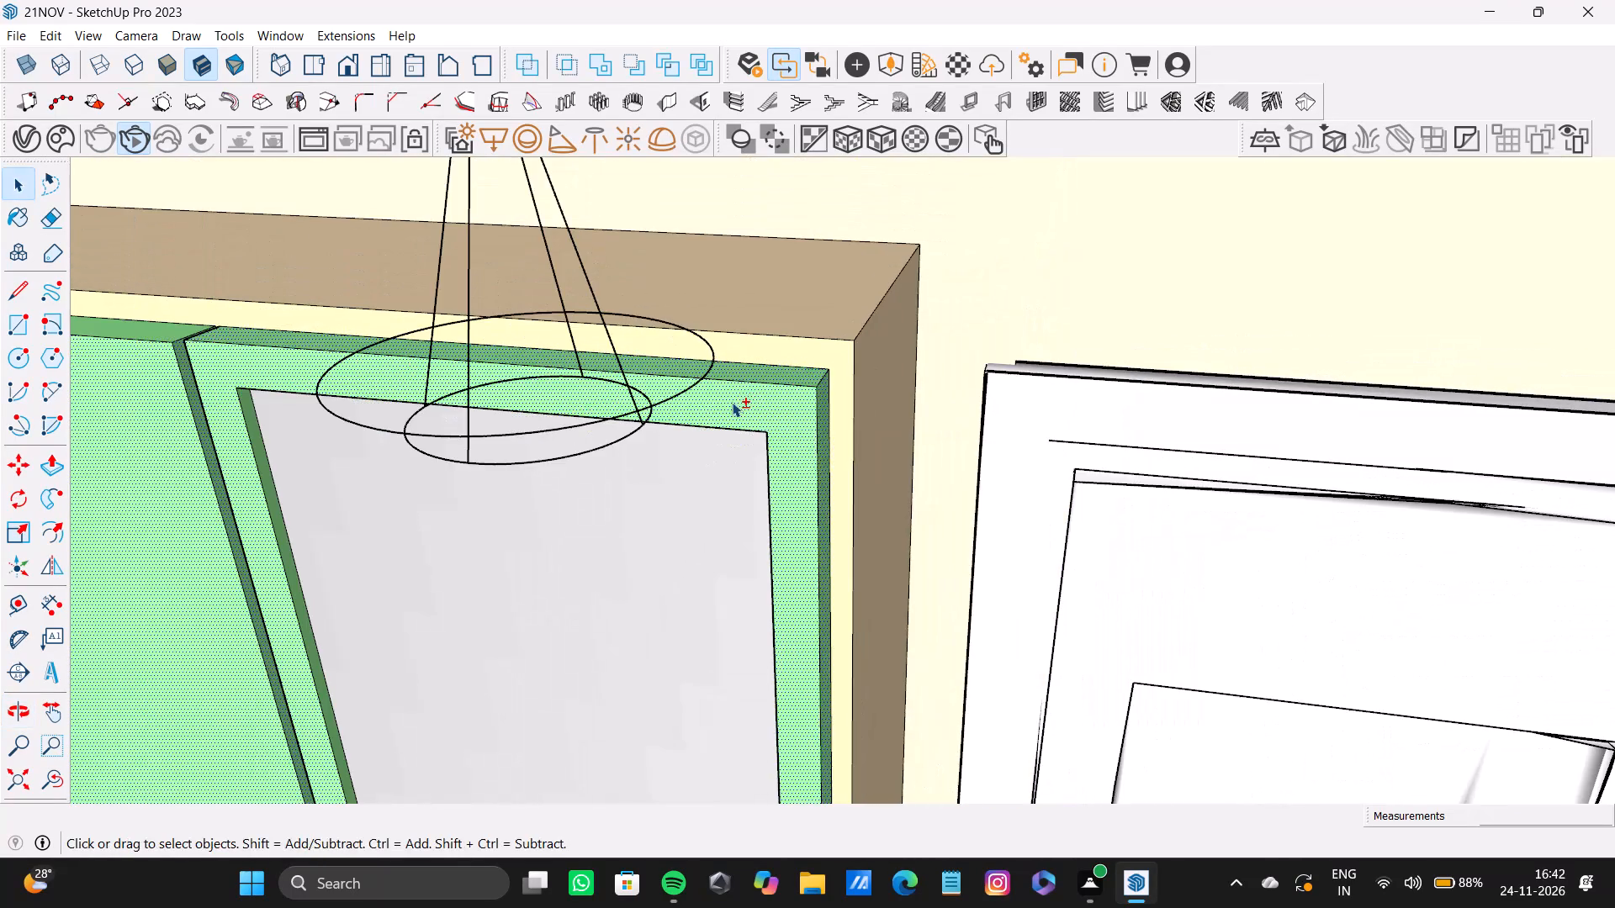
{"action": "middle_click_drag", "start_coordinate": [731, 403], "coordinate": [1134, 516], "text": "shift"}
{"action": "left_click", "coordinate": [10, 773]}
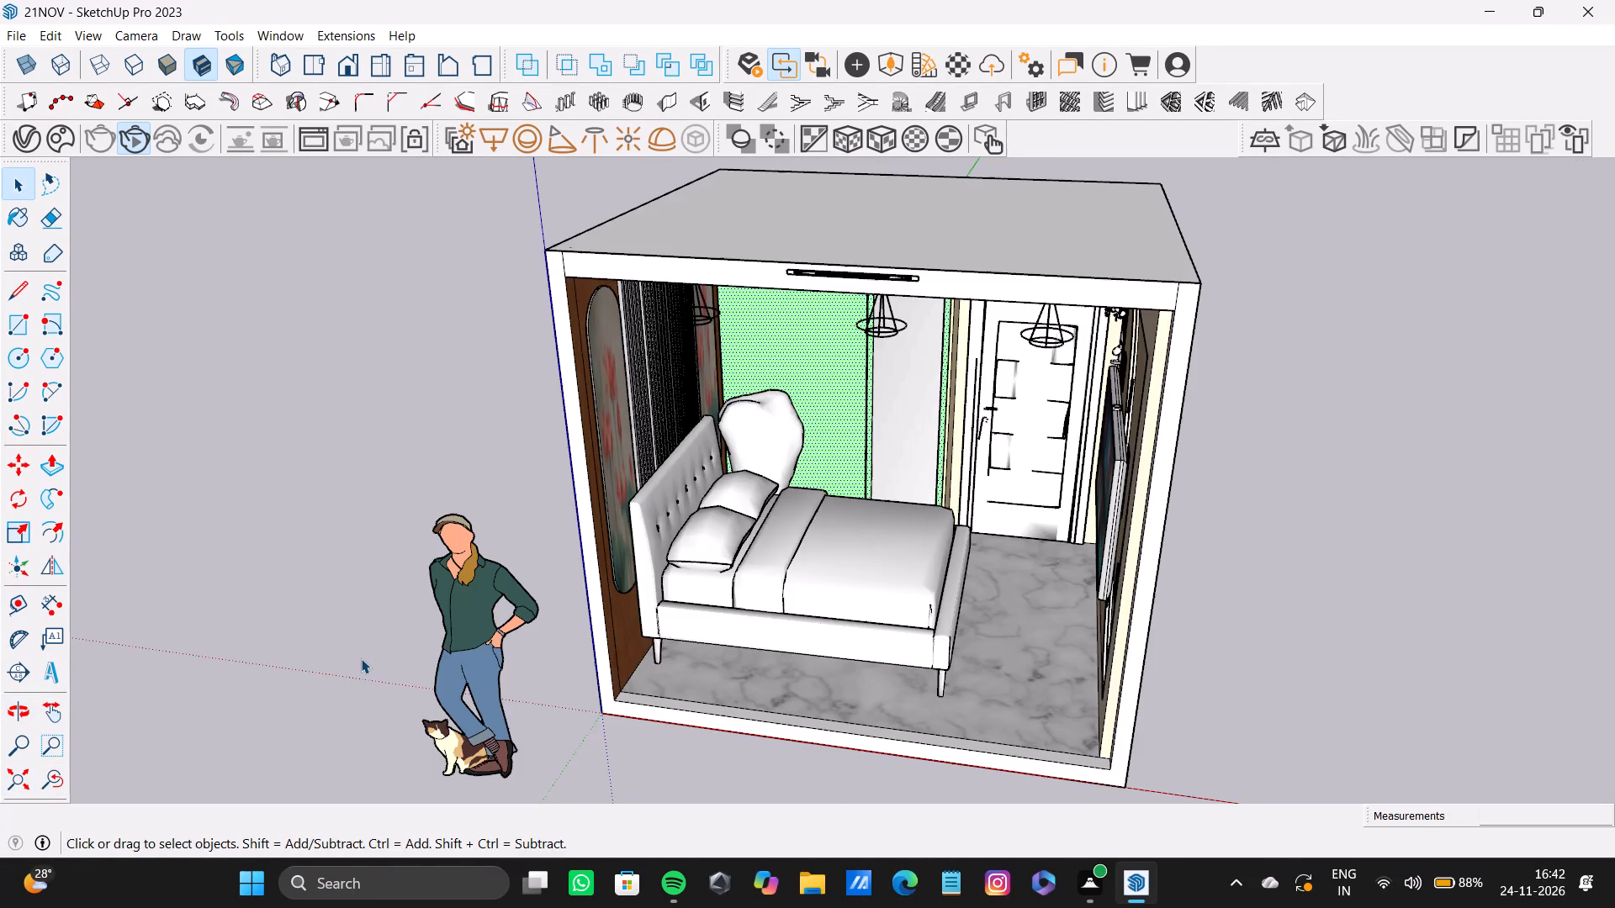
{"action": "middle_click_drag", "start_coordinate": [359, 621], "coordinate": [371, 544]}
{"action": "scroll", "coordinate": [705, 414], "scroll_direction": "up", "scroll_amount": 20}
{"action": "scroll", "coordinate": [705, 414], "scroll_direction": "up", "scroll_amount": 3}
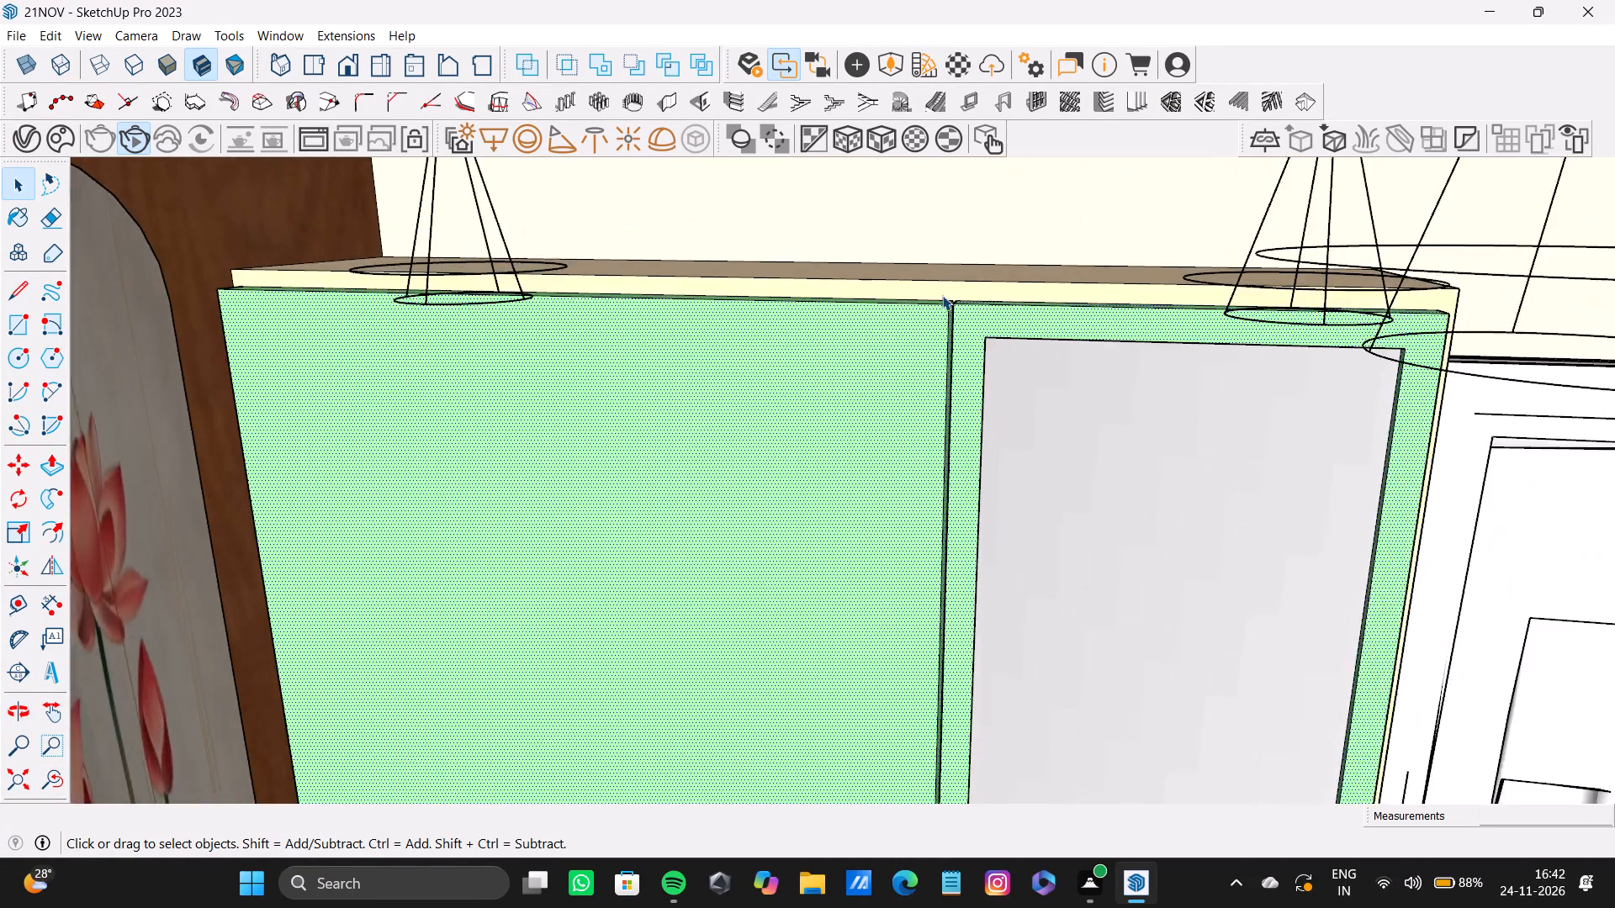
{"action": "scroll", "coordinate": [942, 295], "scroll_direction": "up", "scroll_amount": 11}
{"action": "left_click", "coordinate": [968, 308], "text": "shift"}
Add the frame's inner edge on the plain-door side of the mirror and the remaining door edge in the gap to the selection.
{"action": "scroll", "coordinate": [977, 359], "scroll_direction": "down", "scroll_amount": 2, "text": "shift"}
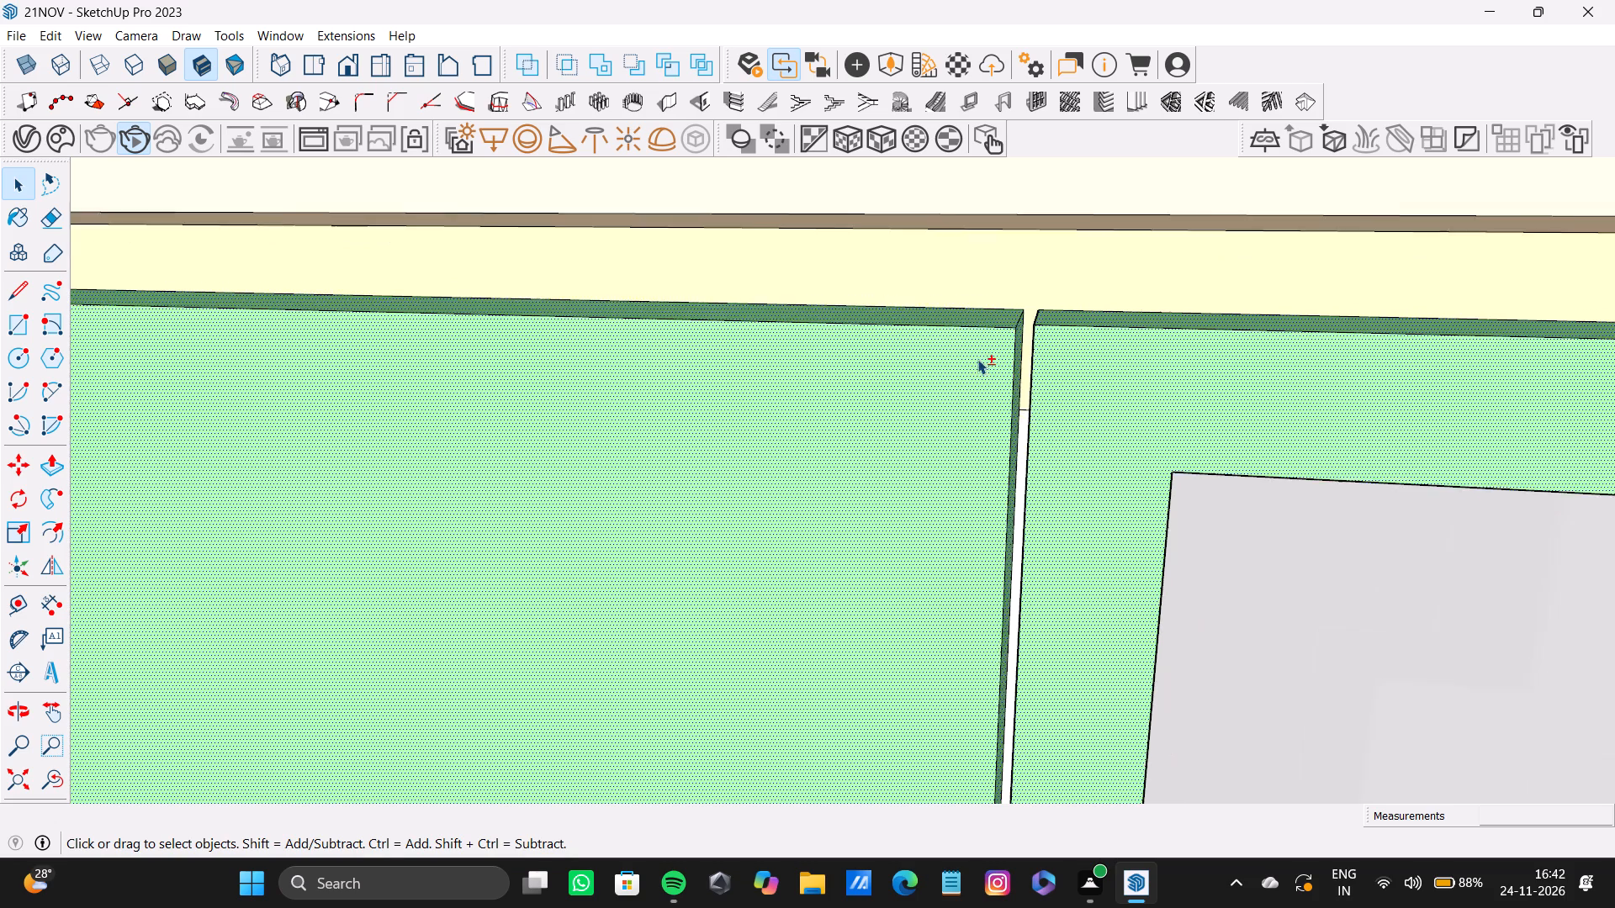
{"action": "scroll", "coordinate": [977, 359], "scroll_direction": "down", "scroll_amount": 20, "text": "shift"}
{"action": "scroll", "coordinate": [977, 359], "scroll_direction": "down", "scroll_amount": 8, "text": "shift"}
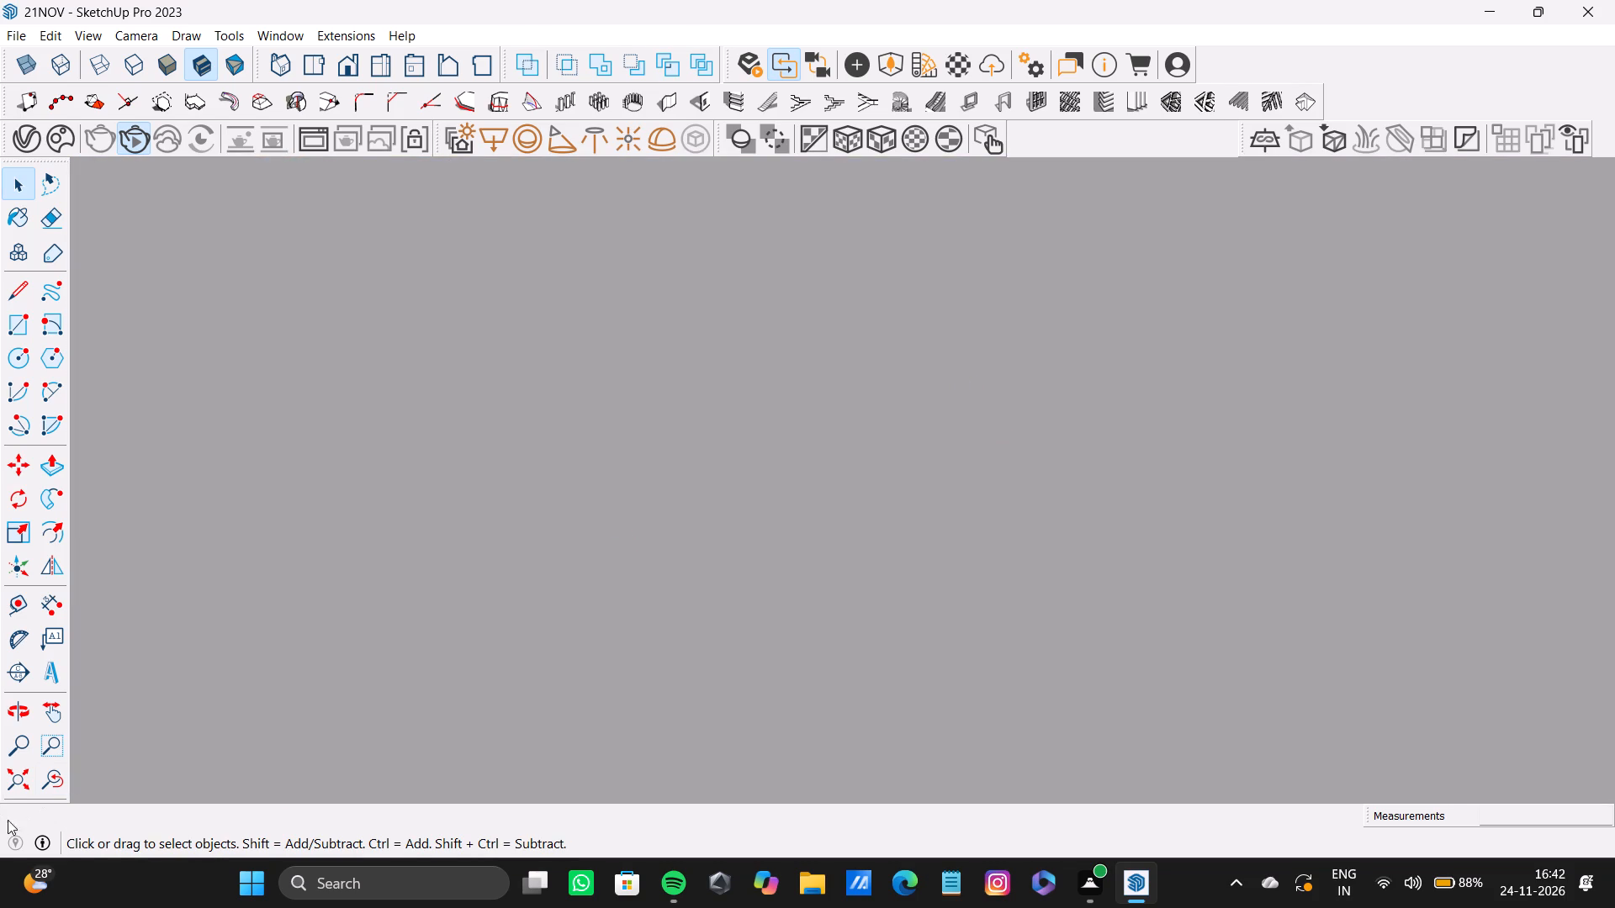
{"action": "left_click", "coordinate": [18, 779], "text": "shift"}
{"action": "middle_click_drag", "start_coordinate": [736, 540], "coordinate": [617, 337]}
{"action": "scroll", "coordinate": [1019, 367], "scroll_direction": "up", "scroll_amount": 11}
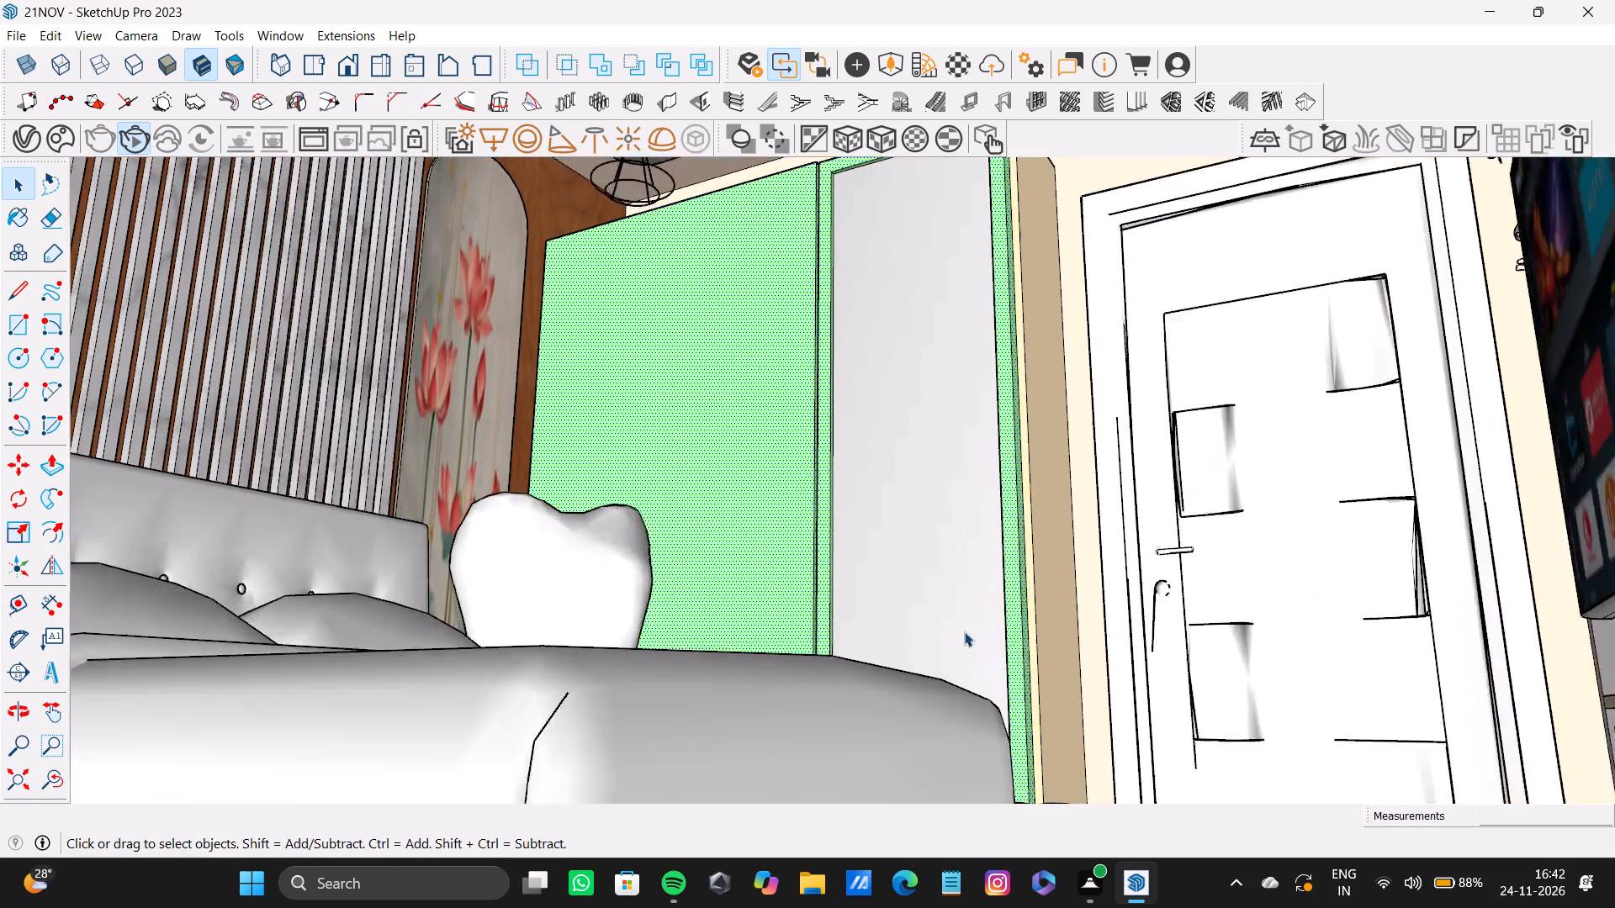
{"action": "middle_click_drag", "start_coordinate": [964, 630], "coordinate": [877, 611], "text": "shift"}
{"action": "scroll", "coordinate": [773, 567], "scroll_direction": "up", "scroll_amount": 13}
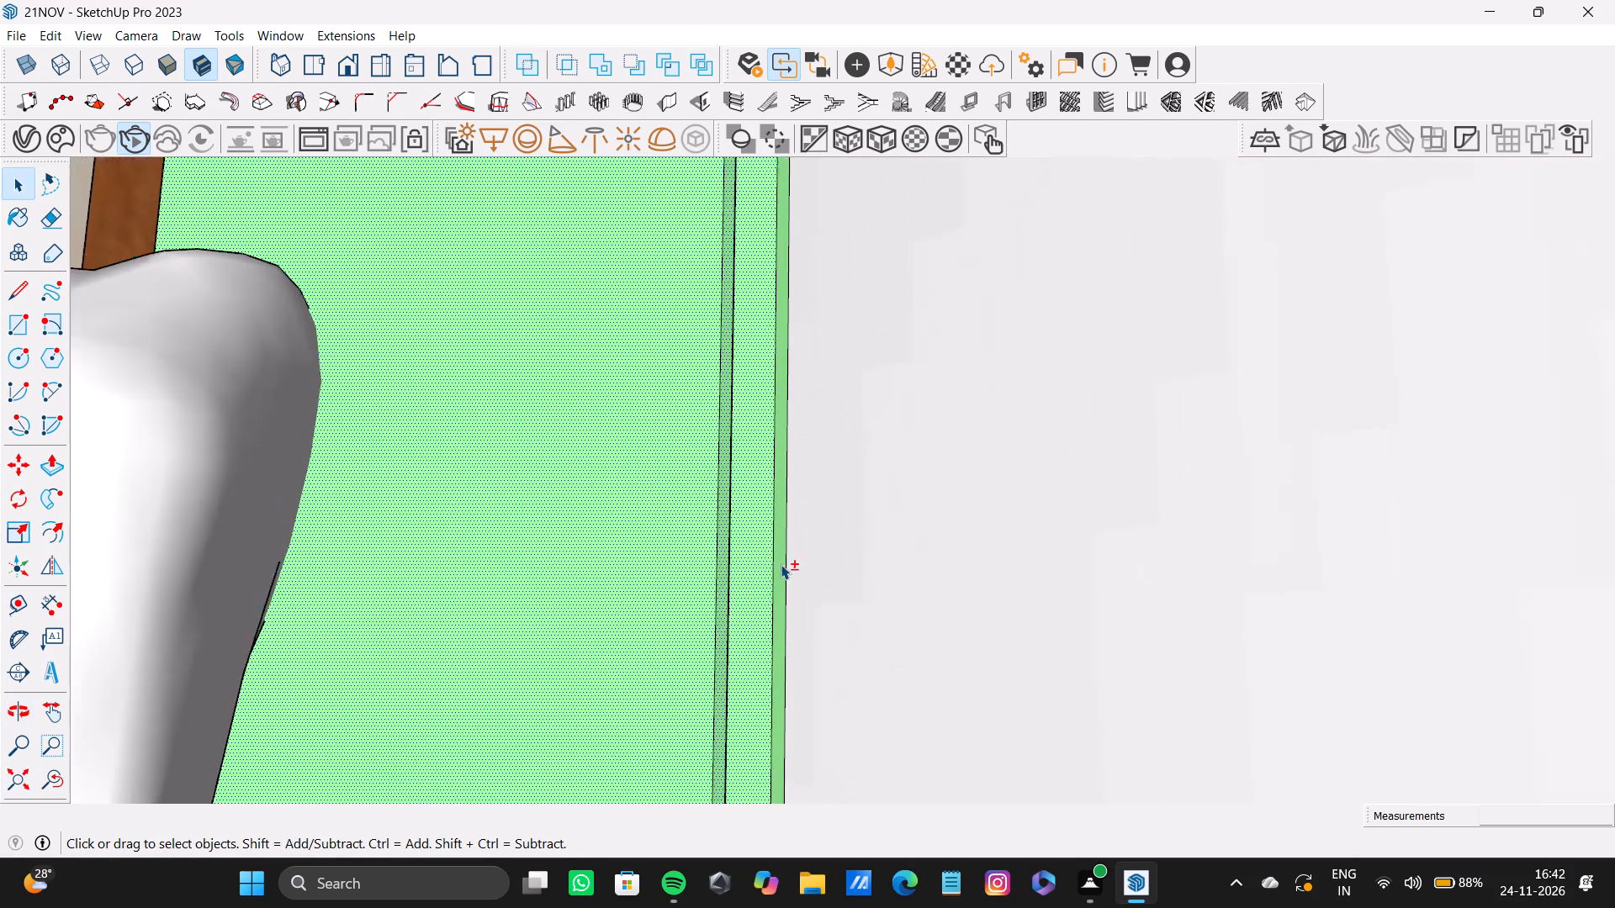
{"action": "scroll", "coordinate": [781, 564], "scroll_direction": "up", "scroll_amount": 1}
{"action": "left_click", "coordinate": [777, 567], "text": "shift"}
{"action": "scroll", "coordinate": [780, 573], "scroll_direction": "down", "scroll_amount": 4, "text": "shift"}
{"action": "scroll", "coordinate": [755, 583], "scroll_direction": "down", "scroll_amount": 3}
{"action": "middle_click_drag", "start_coordinate": [749, 584], "coordinate": [966, 626]}
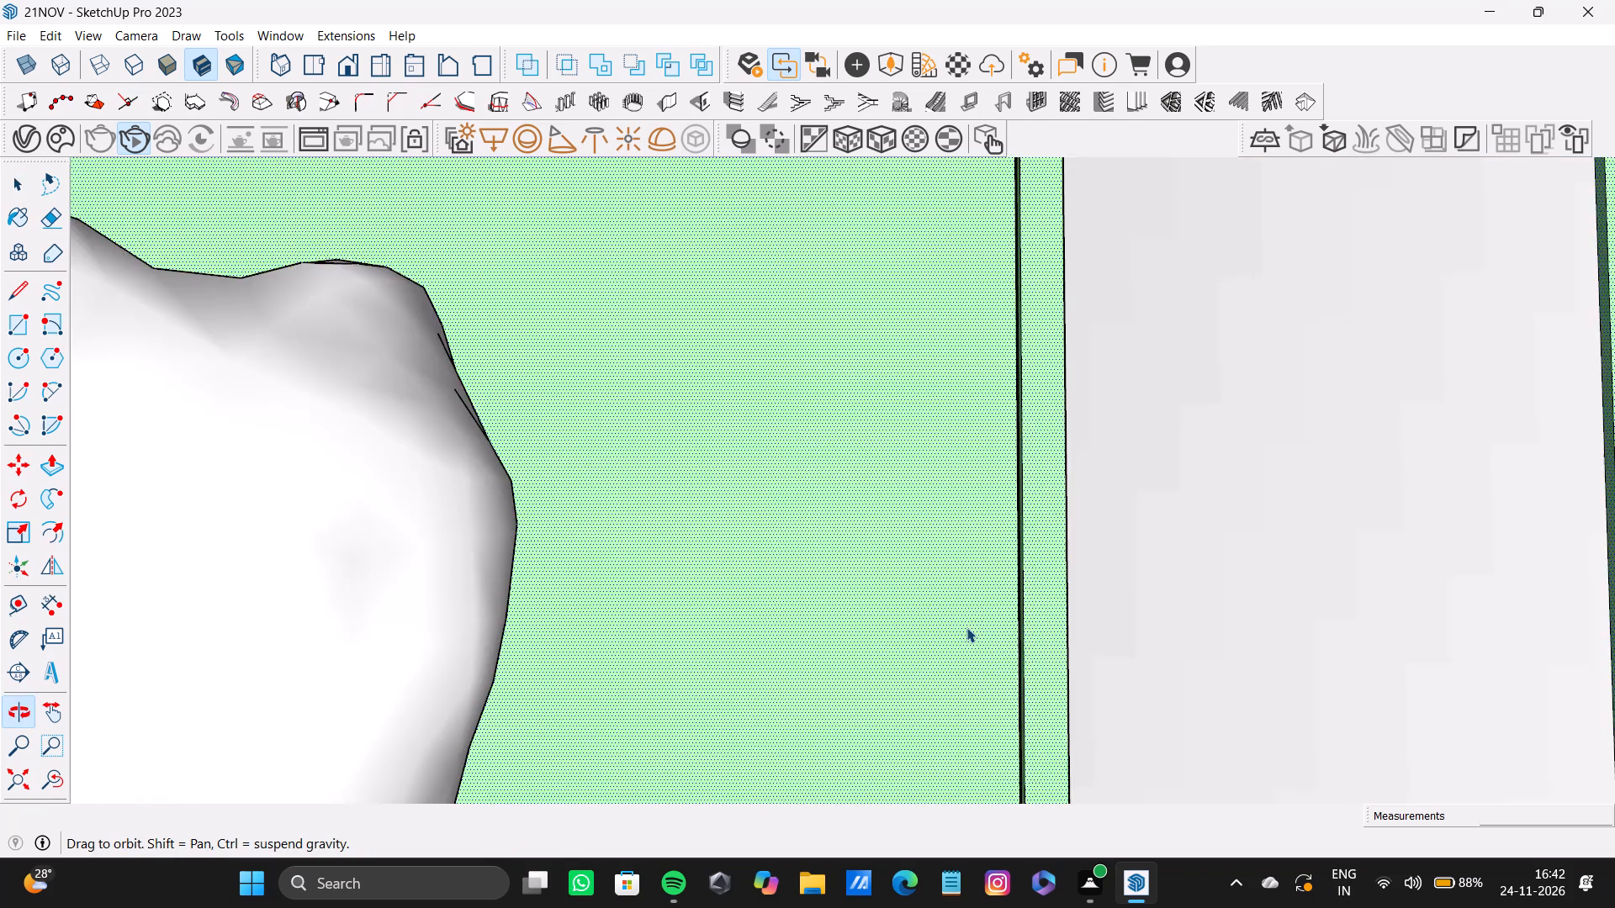
{"action": "scroll", "coordinate": [976, 624], "scroll_direction": "up", "scroll_amount": 17}
{"action": "middle_click_drag", "start_coordinate": [1022, 645], "coordinate": [1063, 657]}
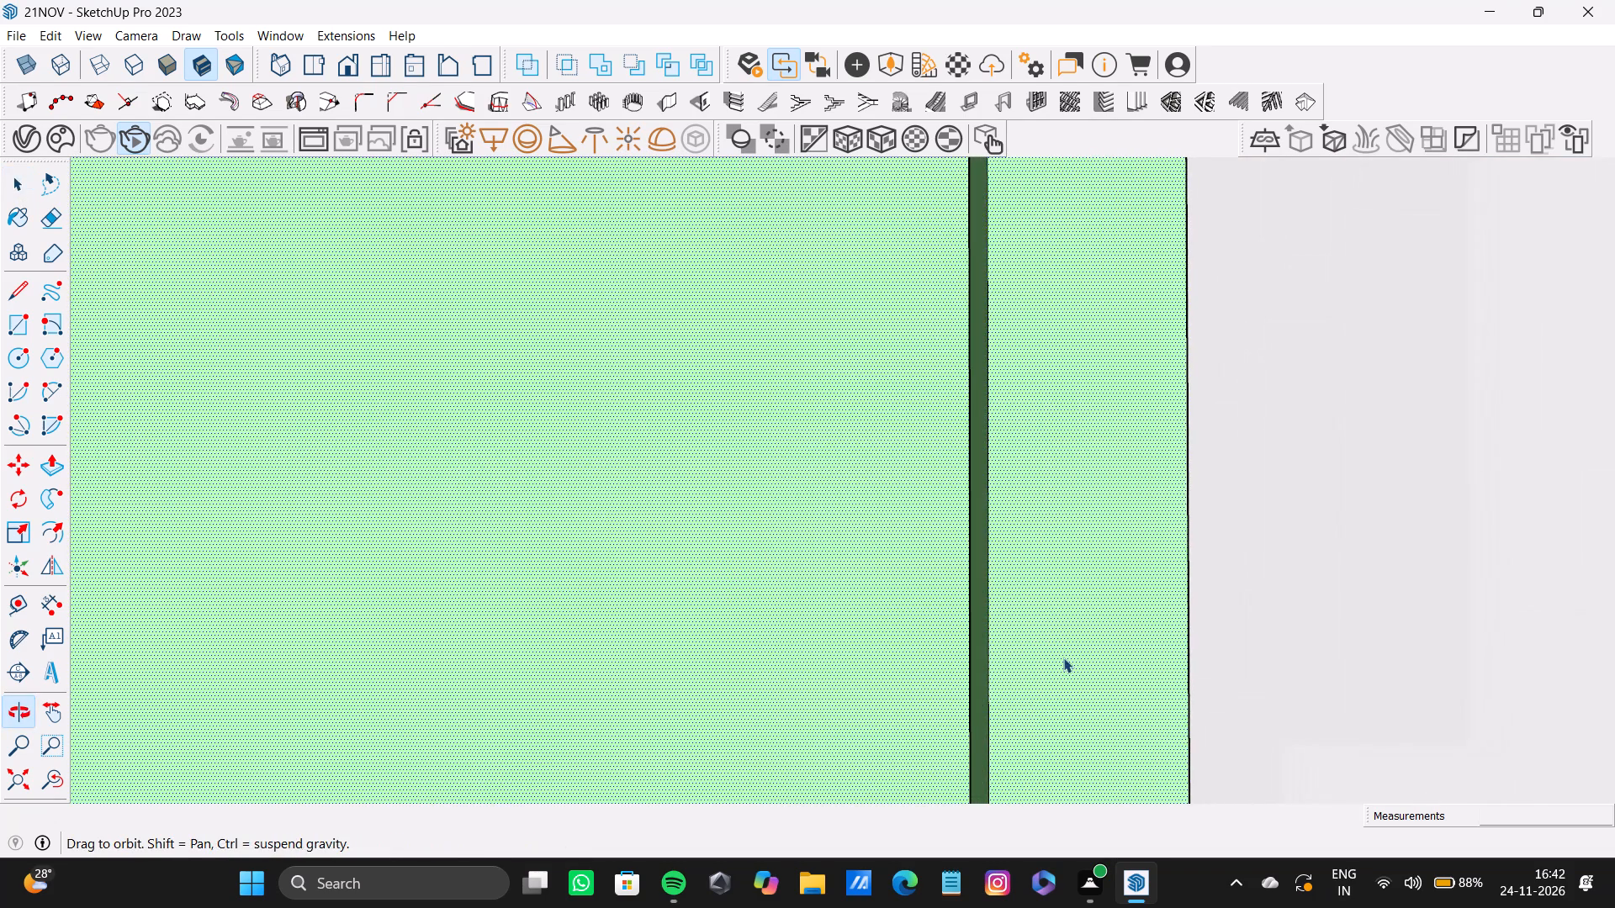
{"action": "scroll", "coordinate": [1025, 658], "scroll_direction": "up", "scroll_amount": 6, "text": "shift"}
{"action": "left_click", "coordinate": [966, 676], "text": "shift"}
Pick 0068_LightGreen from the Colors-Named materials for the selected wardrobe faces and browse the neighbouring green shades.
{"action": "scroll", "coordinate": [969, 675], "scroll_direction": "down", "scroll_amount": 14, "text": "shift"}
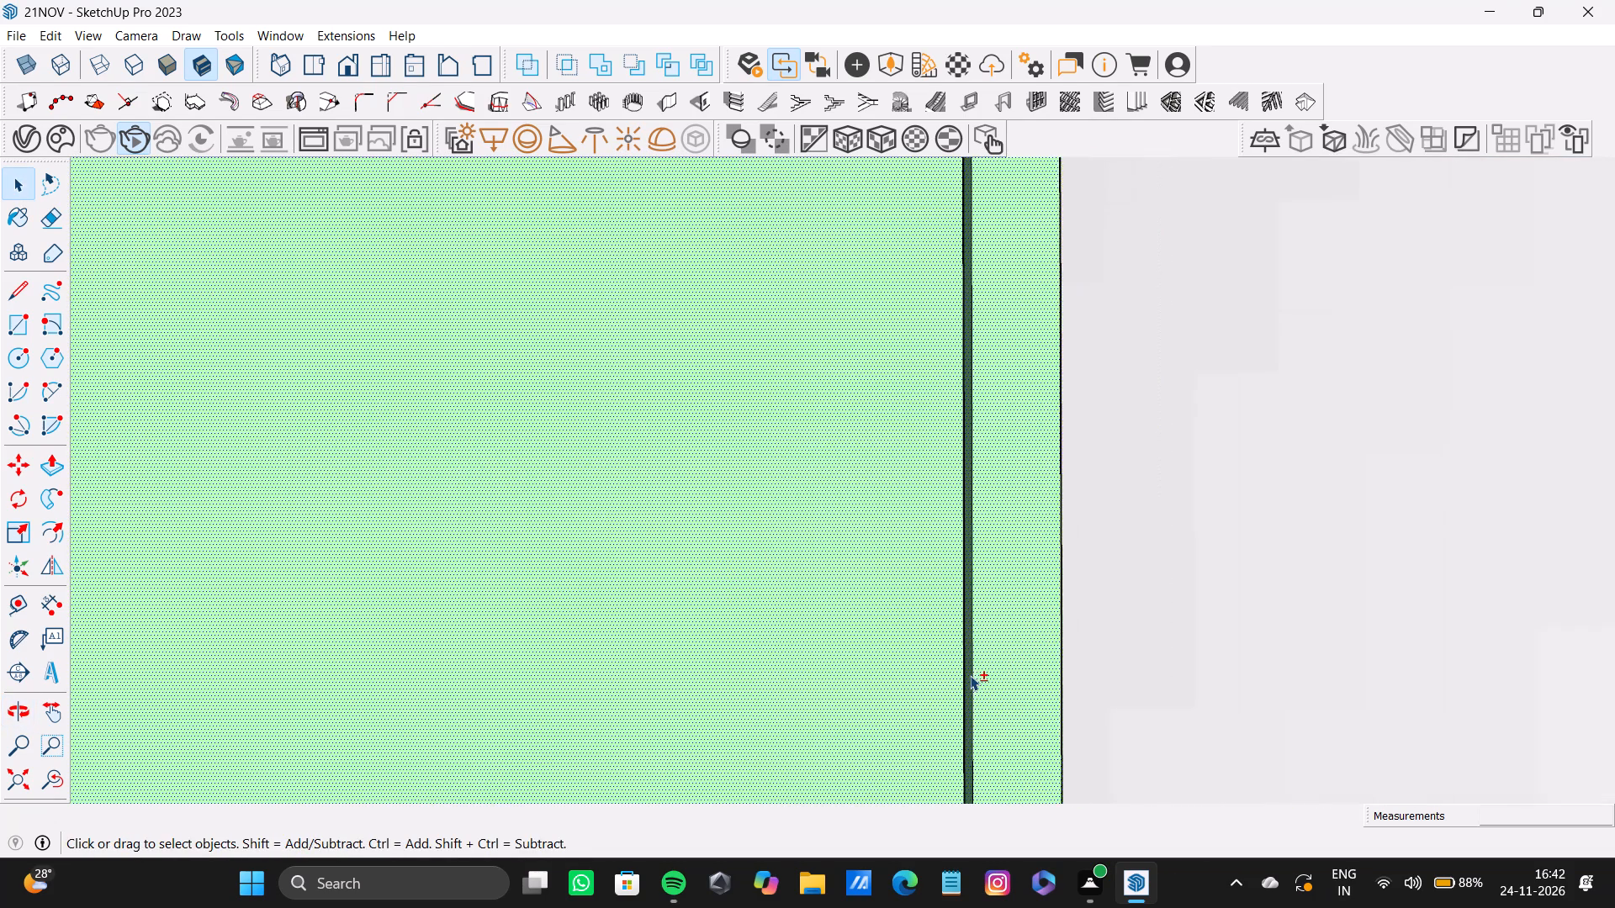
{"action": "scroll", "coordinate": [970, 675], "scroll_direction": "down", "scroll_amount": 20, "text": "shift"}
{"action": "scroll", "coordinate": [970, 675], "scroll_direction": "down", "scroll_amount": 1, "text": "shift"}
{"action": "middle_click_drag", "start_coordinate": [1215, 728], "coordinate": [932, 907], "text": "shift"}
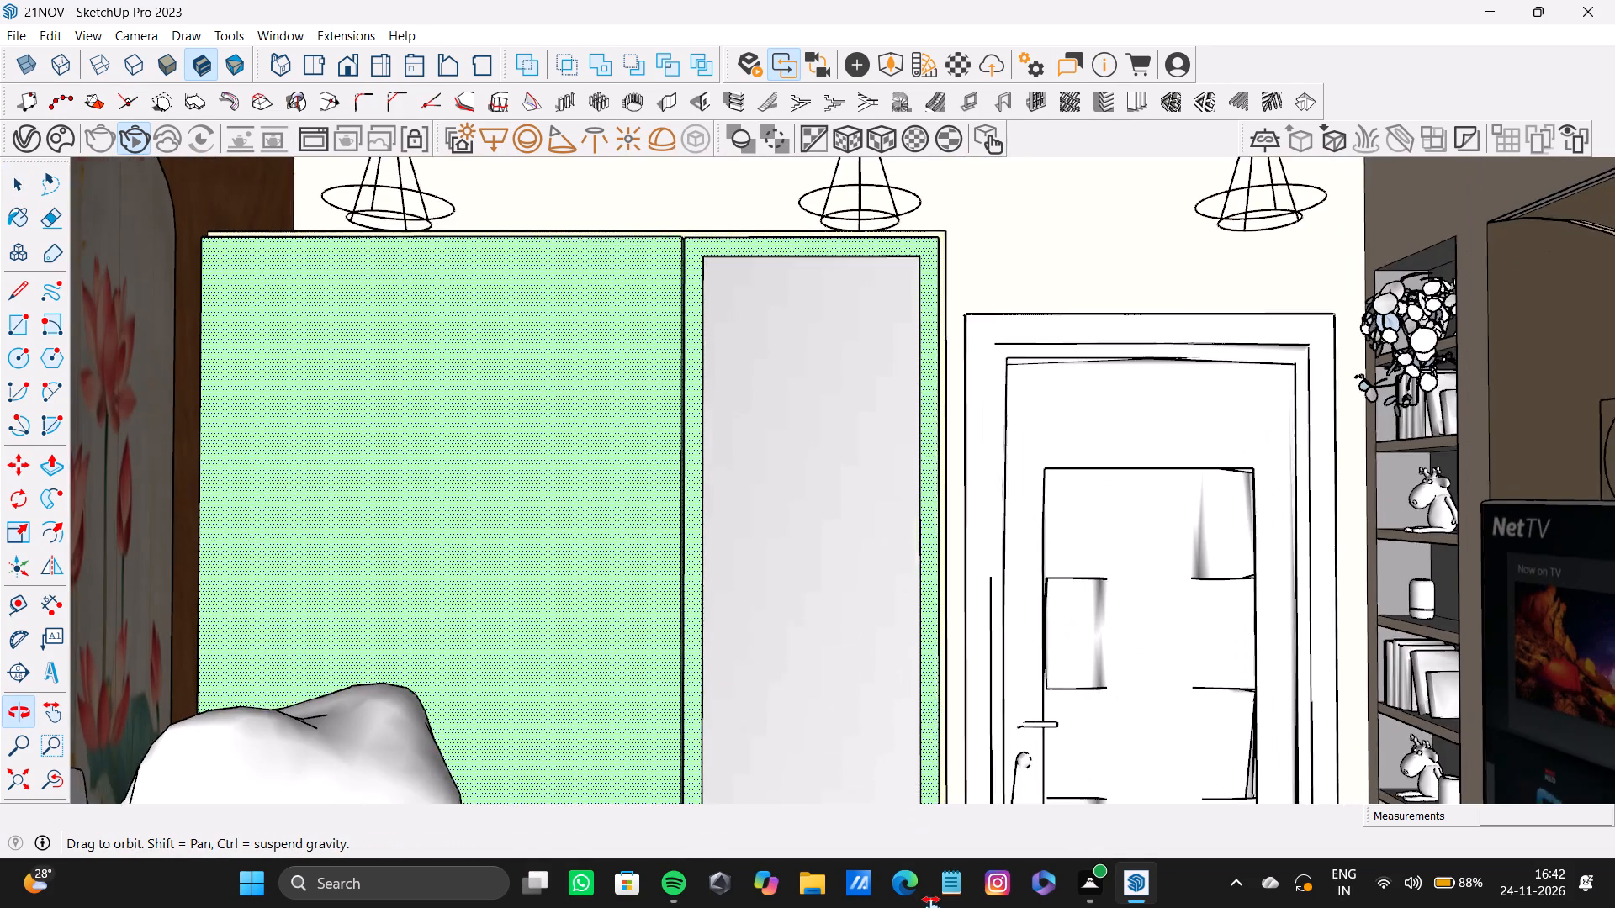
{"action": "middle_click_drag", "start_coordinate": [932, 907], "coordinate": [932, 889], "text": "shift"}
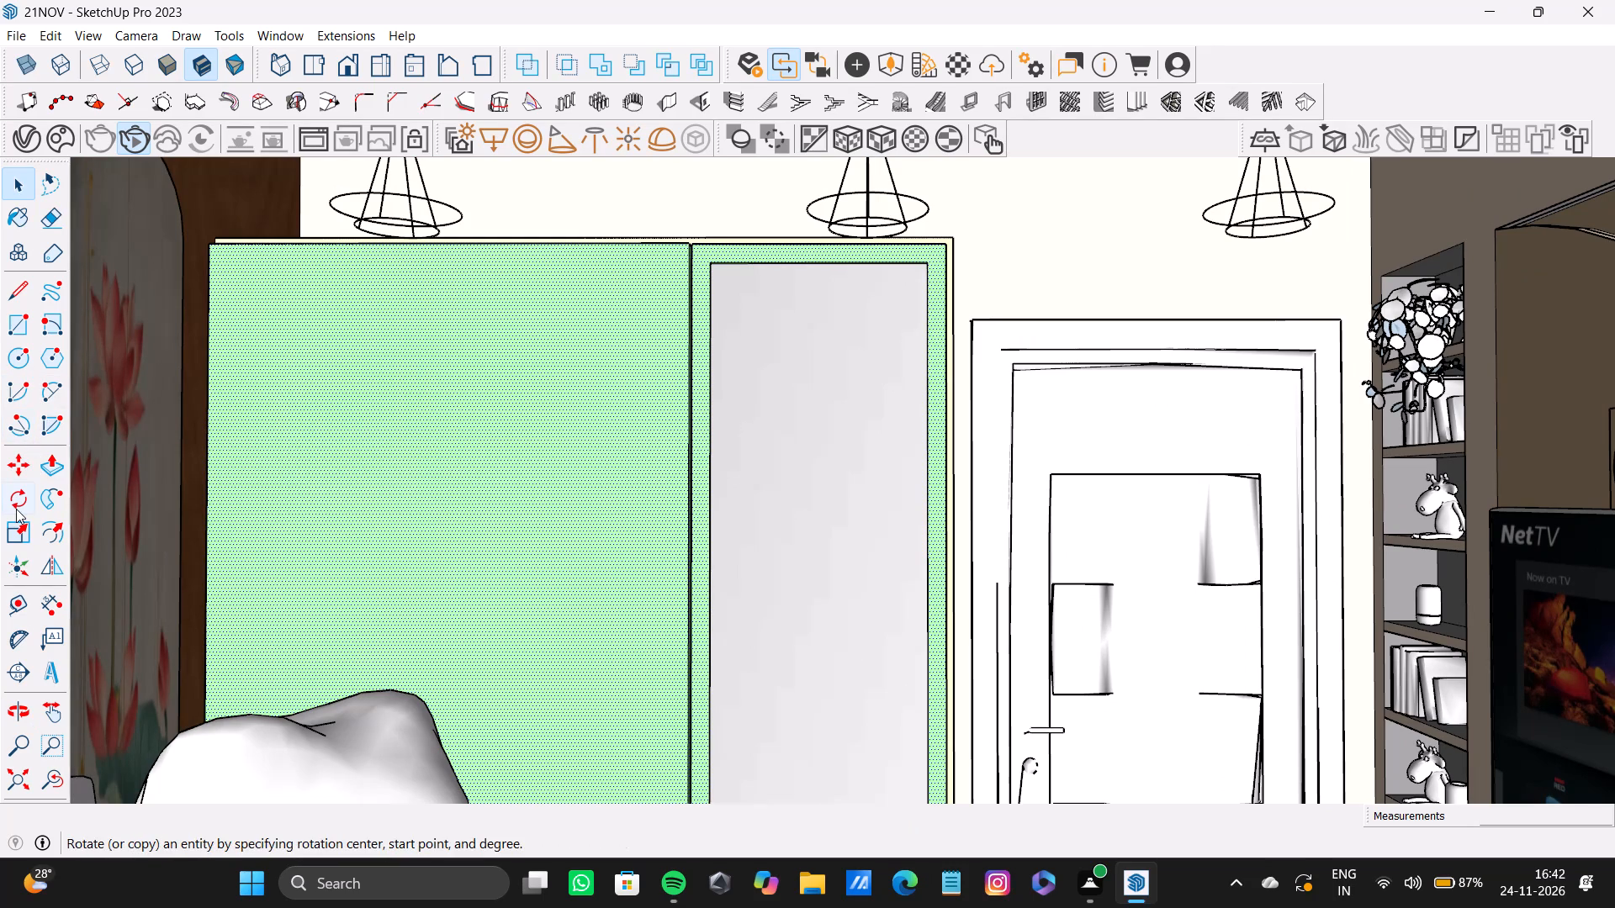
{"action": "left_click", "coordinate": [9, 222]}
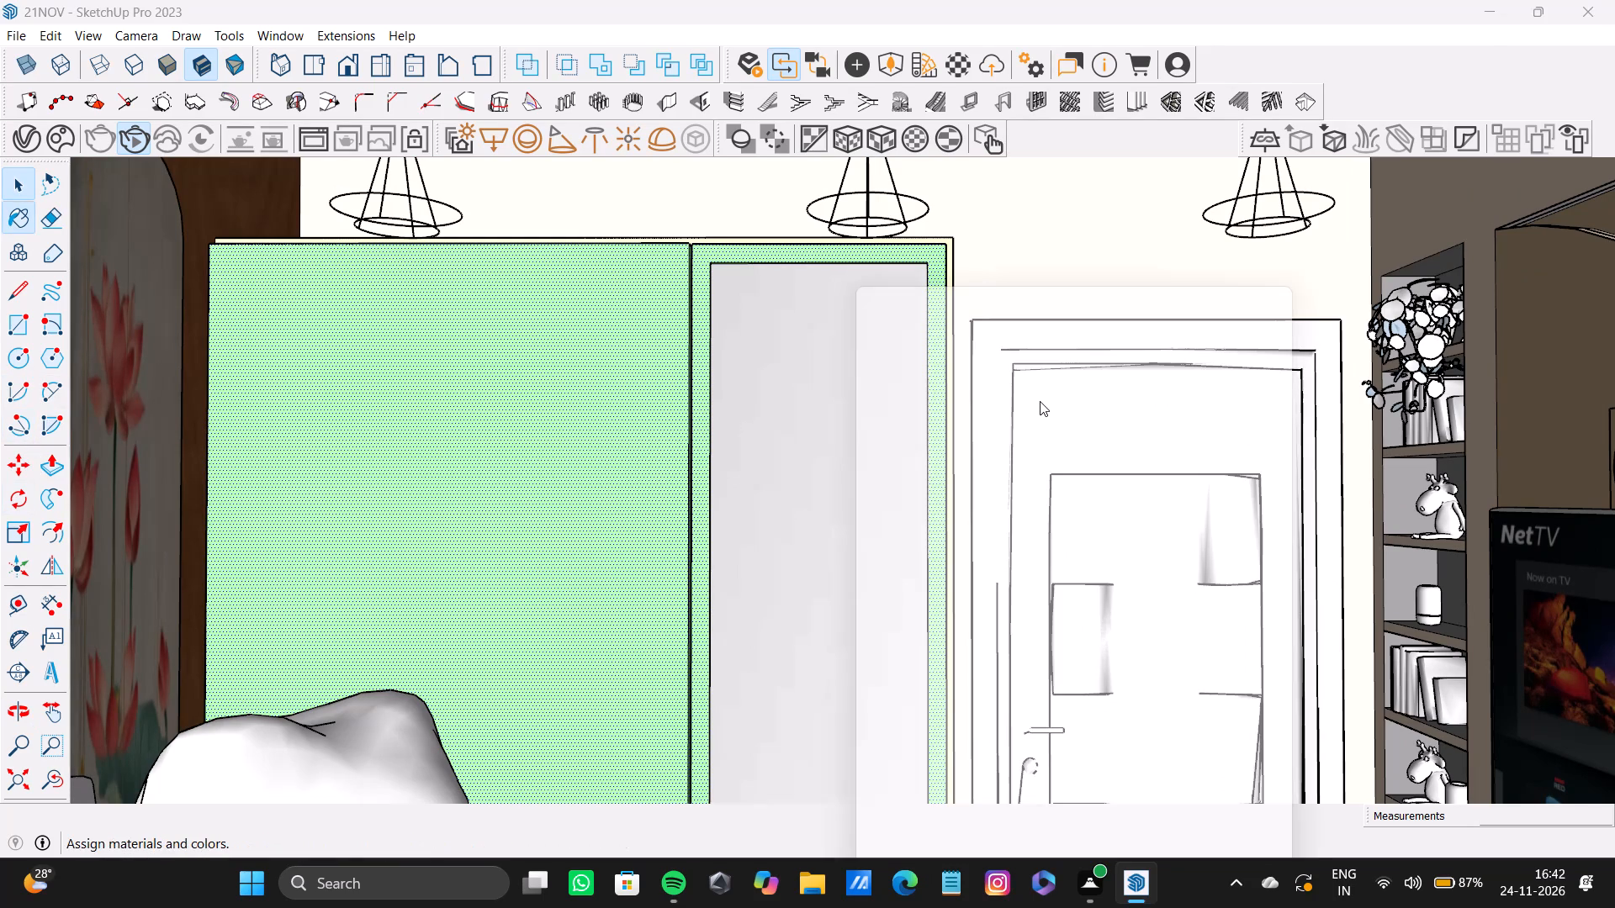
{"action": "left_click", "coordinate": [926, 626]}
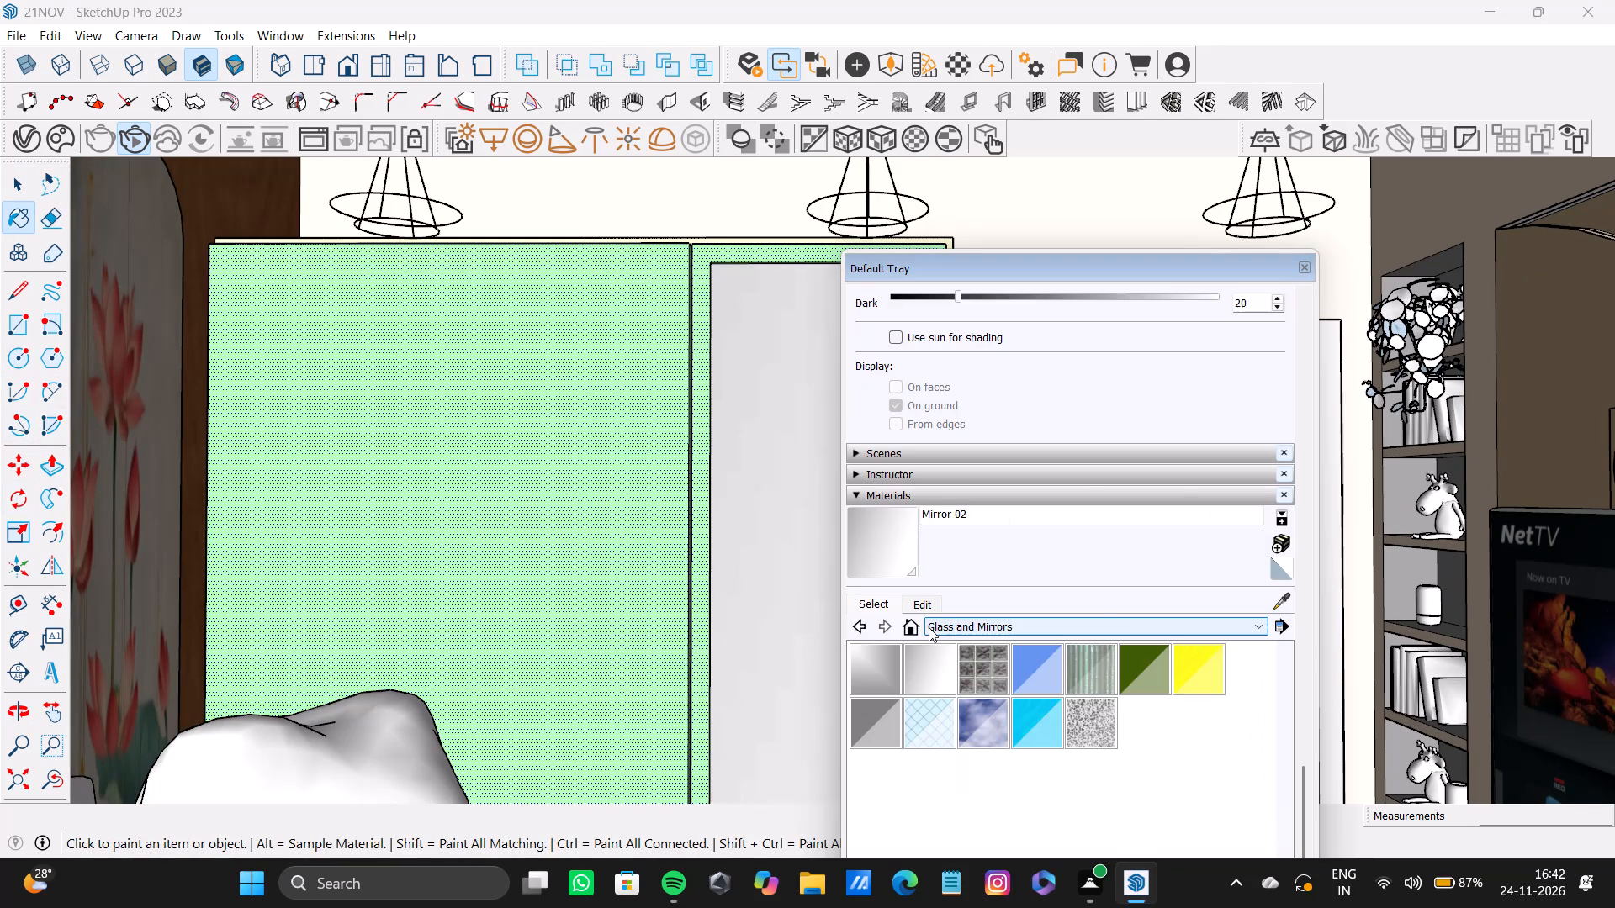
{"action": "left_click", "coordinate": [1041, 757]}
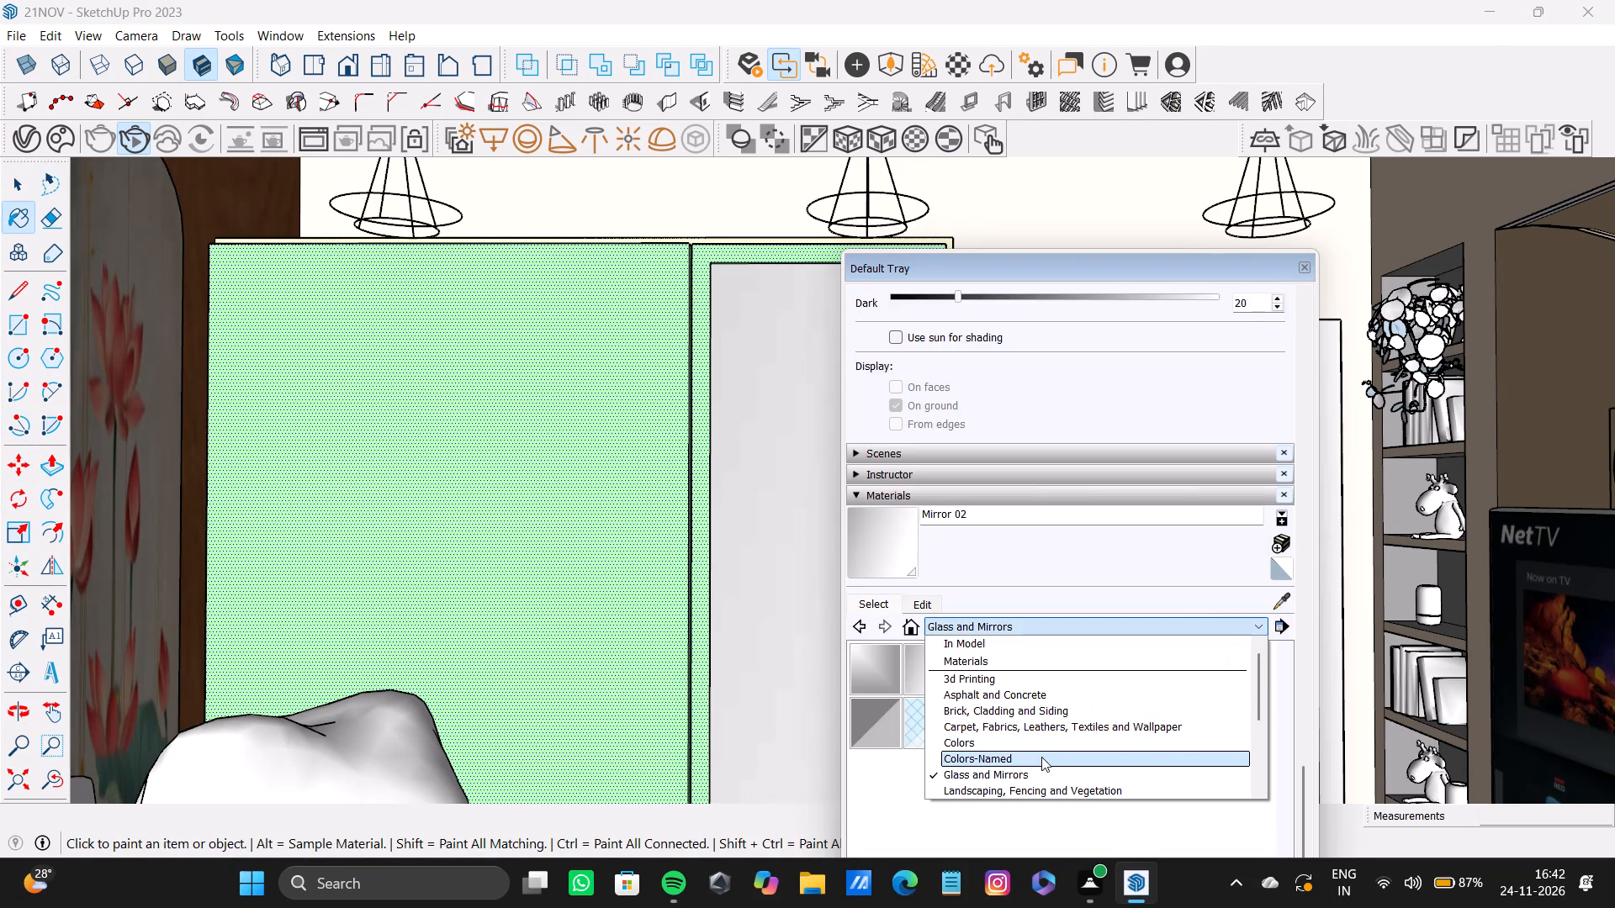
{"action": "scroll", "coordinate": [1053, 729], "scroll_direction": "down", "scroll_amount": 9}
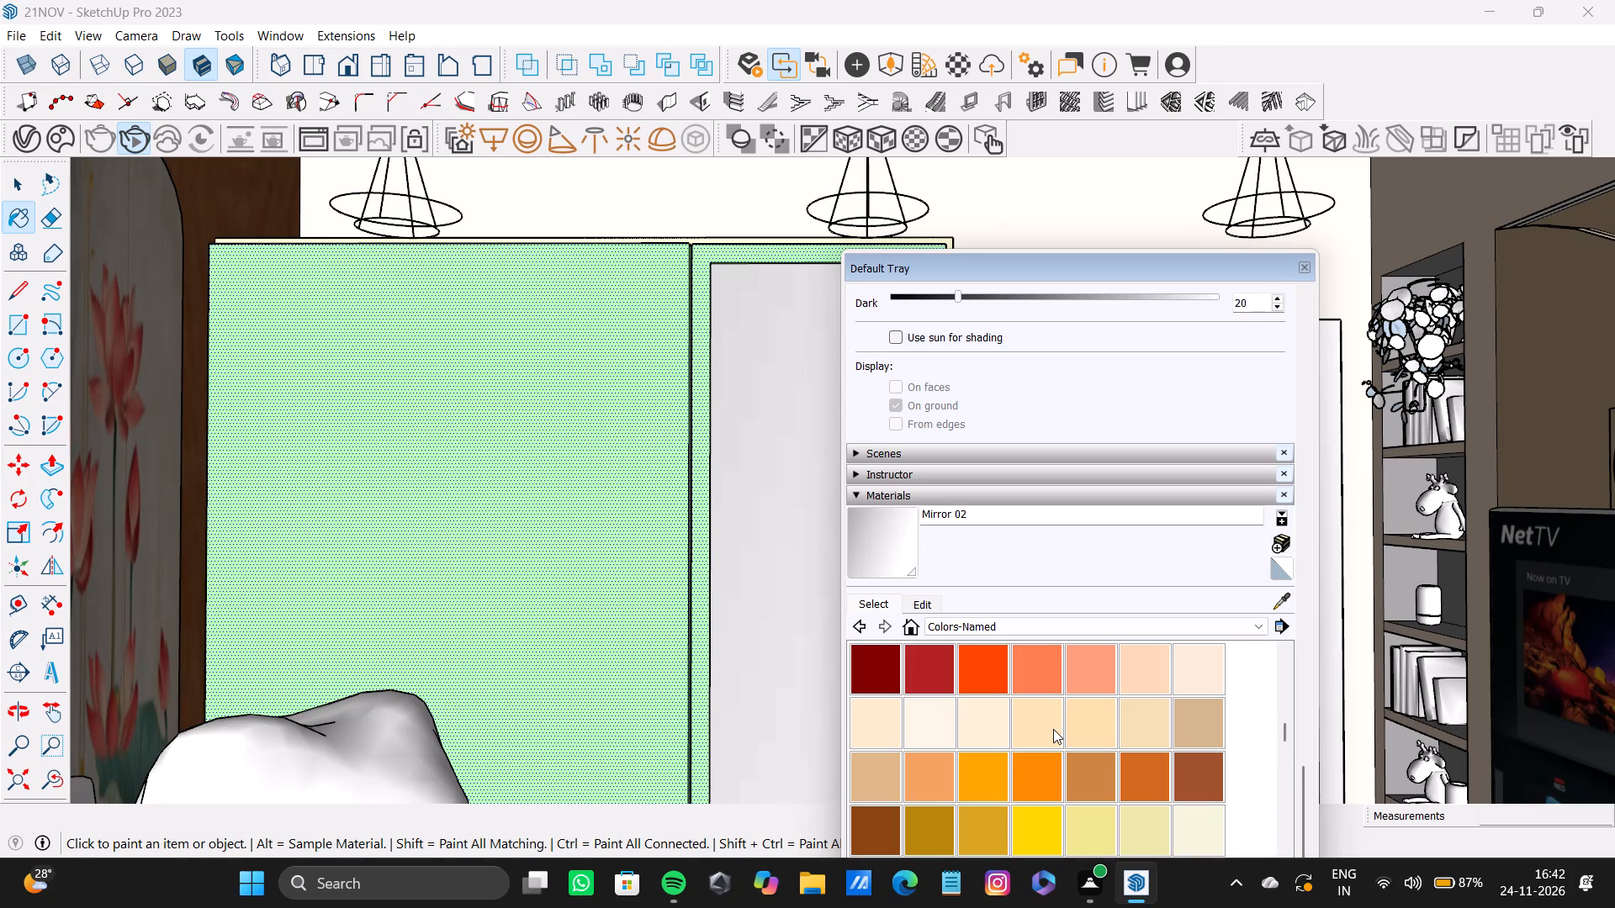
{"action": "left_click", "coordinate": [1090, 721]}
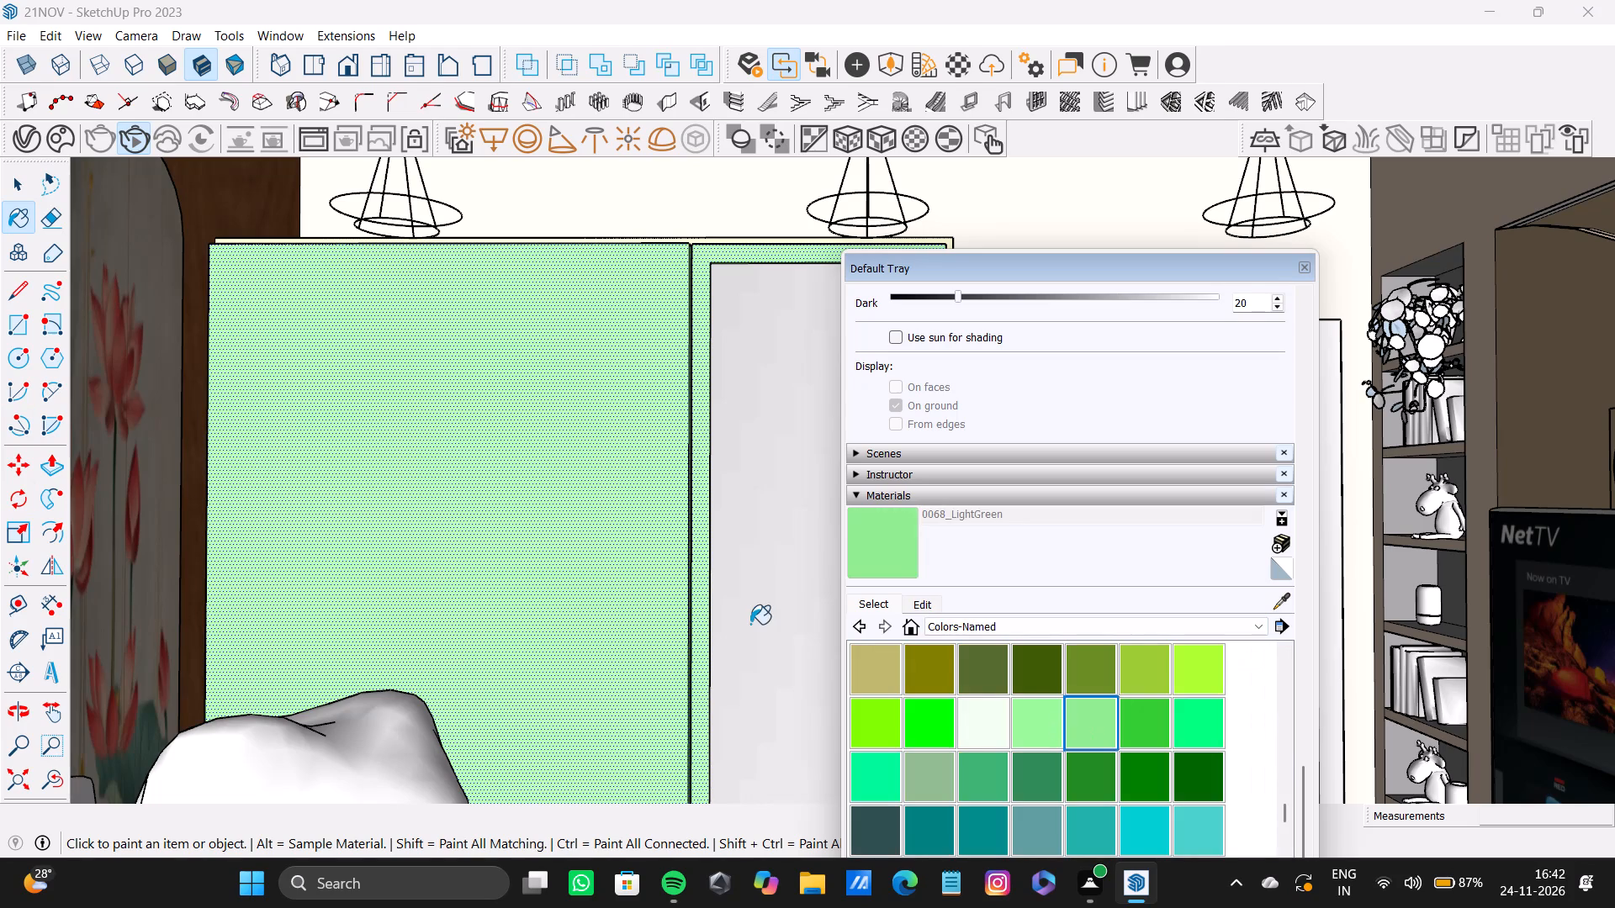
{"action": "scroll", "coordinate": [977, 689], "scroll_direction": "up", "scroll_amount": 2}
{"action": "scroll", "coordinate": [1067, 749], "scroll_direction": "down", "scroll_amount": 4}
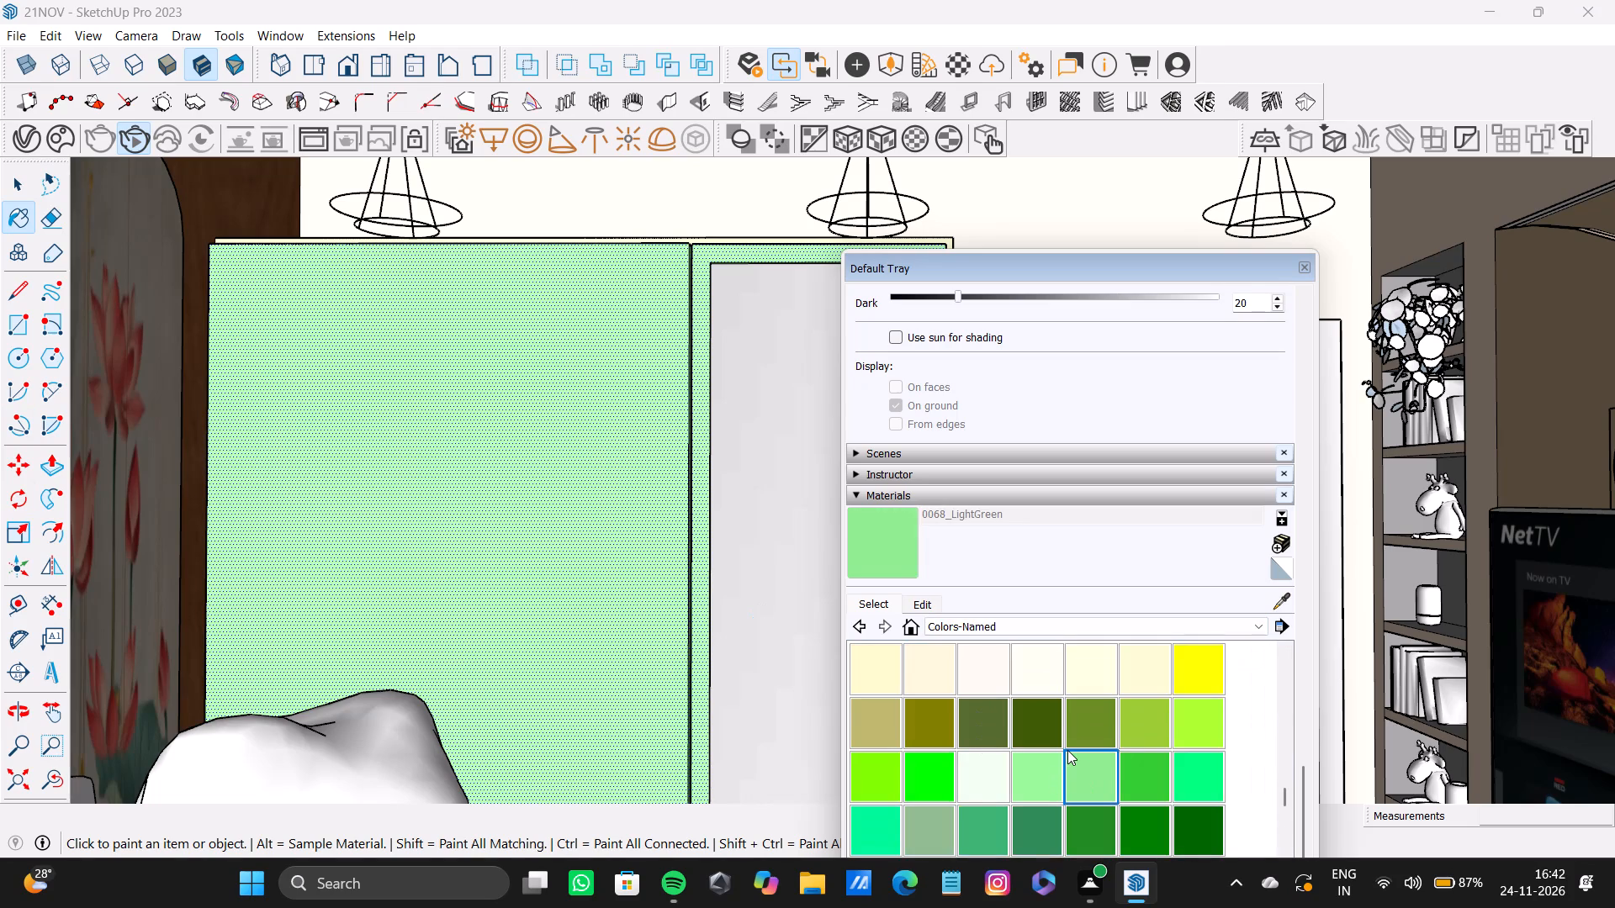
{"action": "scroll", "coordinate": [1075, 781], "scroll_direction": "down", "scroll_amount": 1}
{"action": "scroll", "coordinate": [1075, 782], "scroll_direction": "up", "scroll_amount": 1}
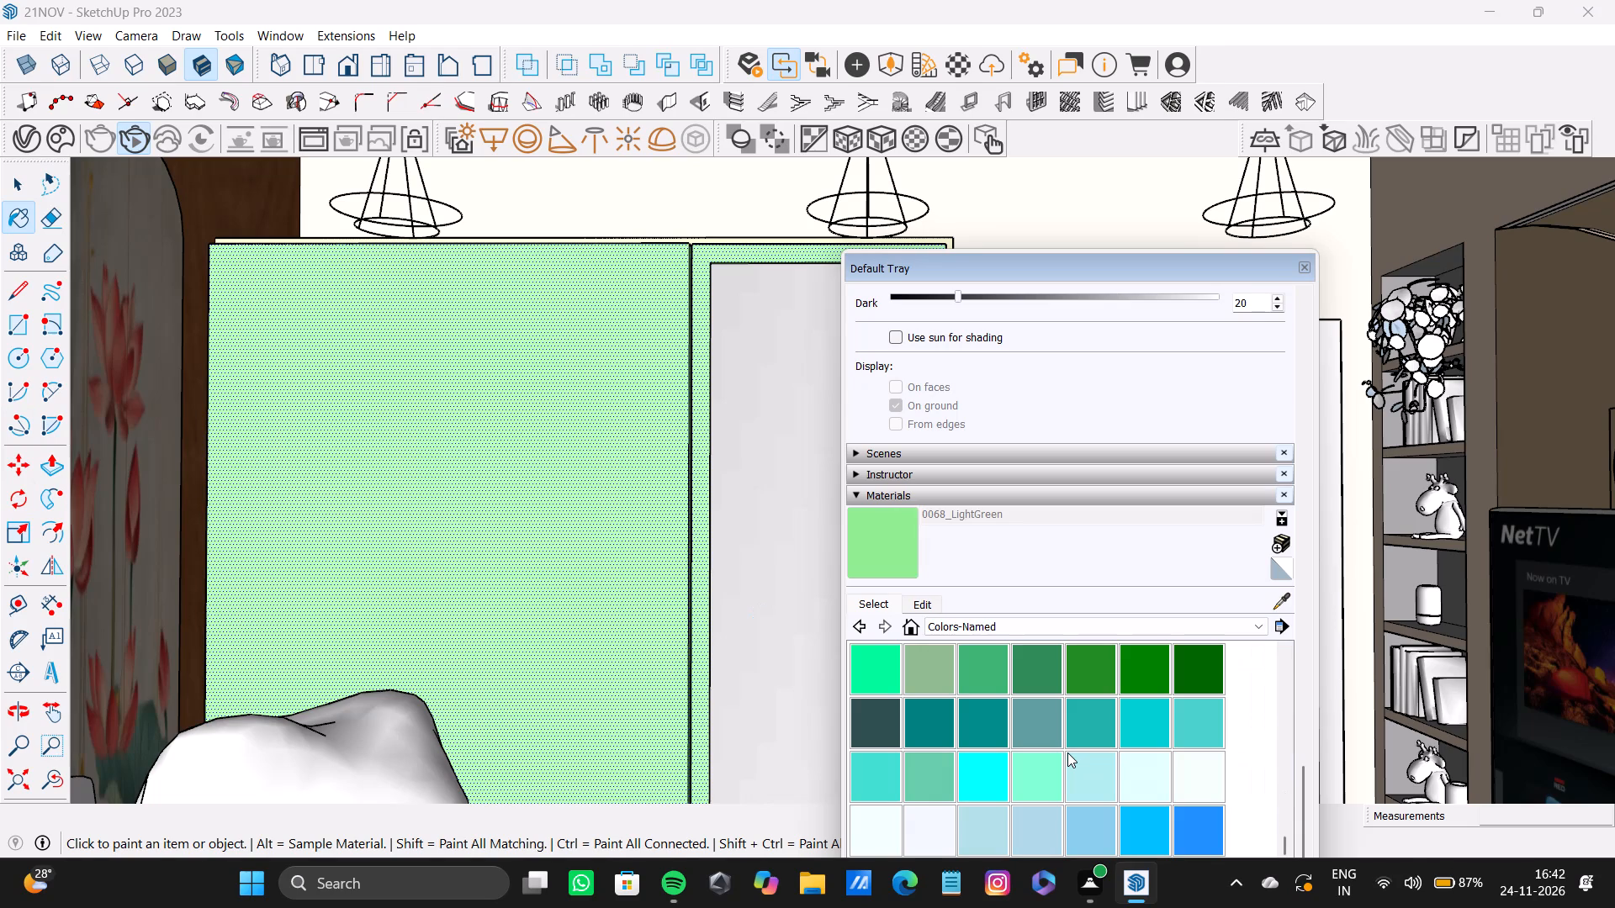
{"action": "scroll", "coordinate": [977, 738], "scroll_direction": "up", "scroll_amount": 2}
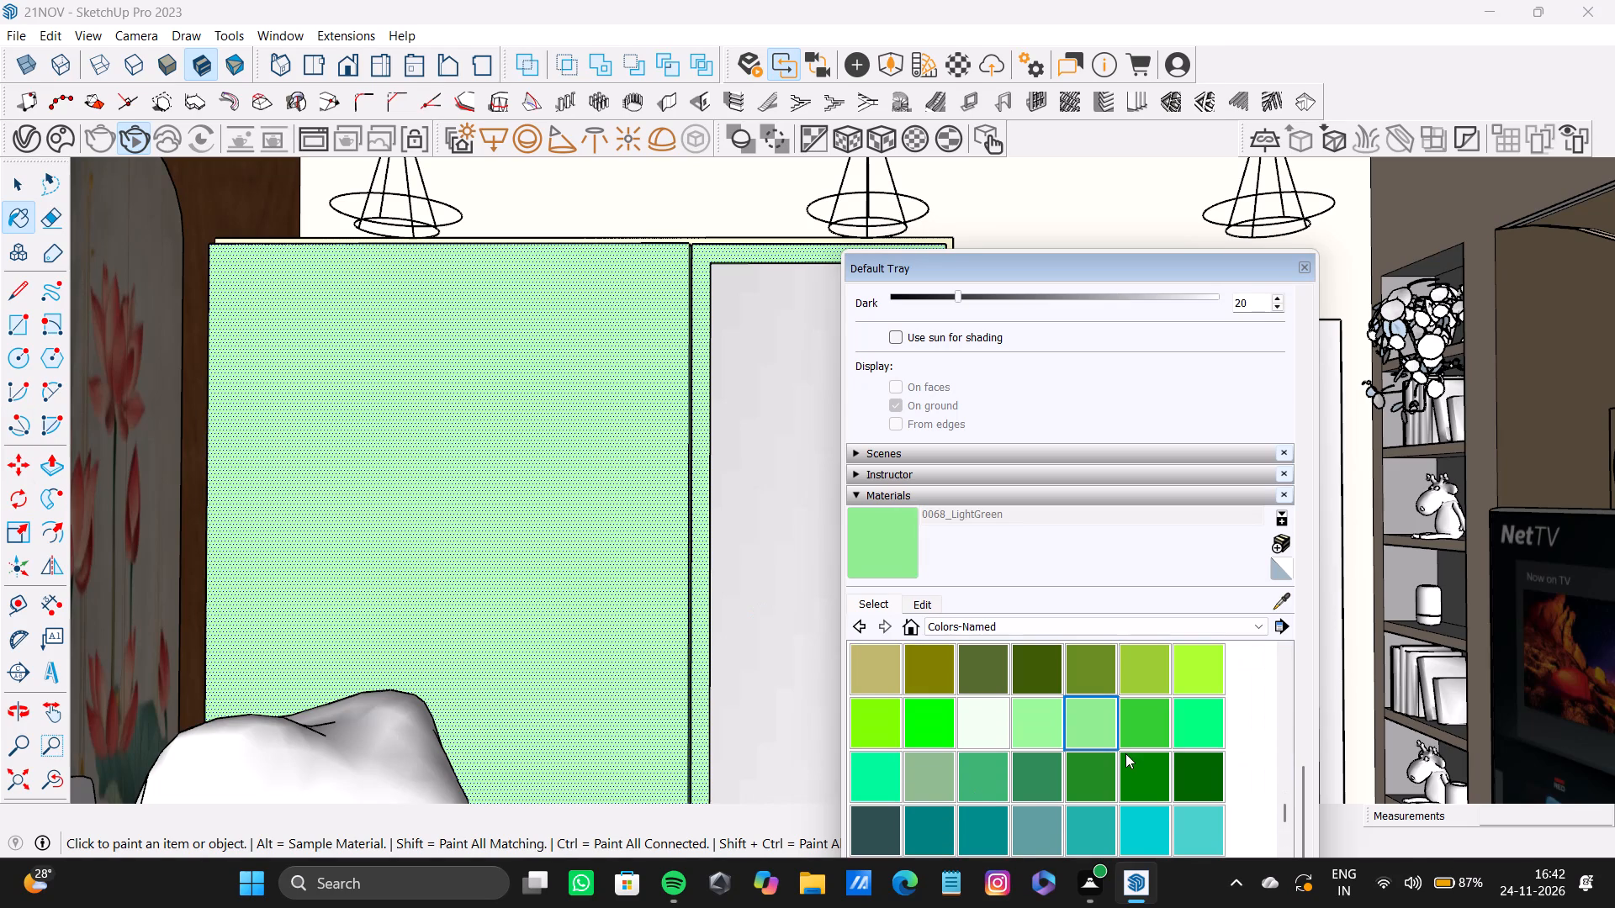
Paint the selected wardrobe door and frame faces with Color G01 from the Colors library.
{"action": "left_click", "coordinate": [1008, 620]}
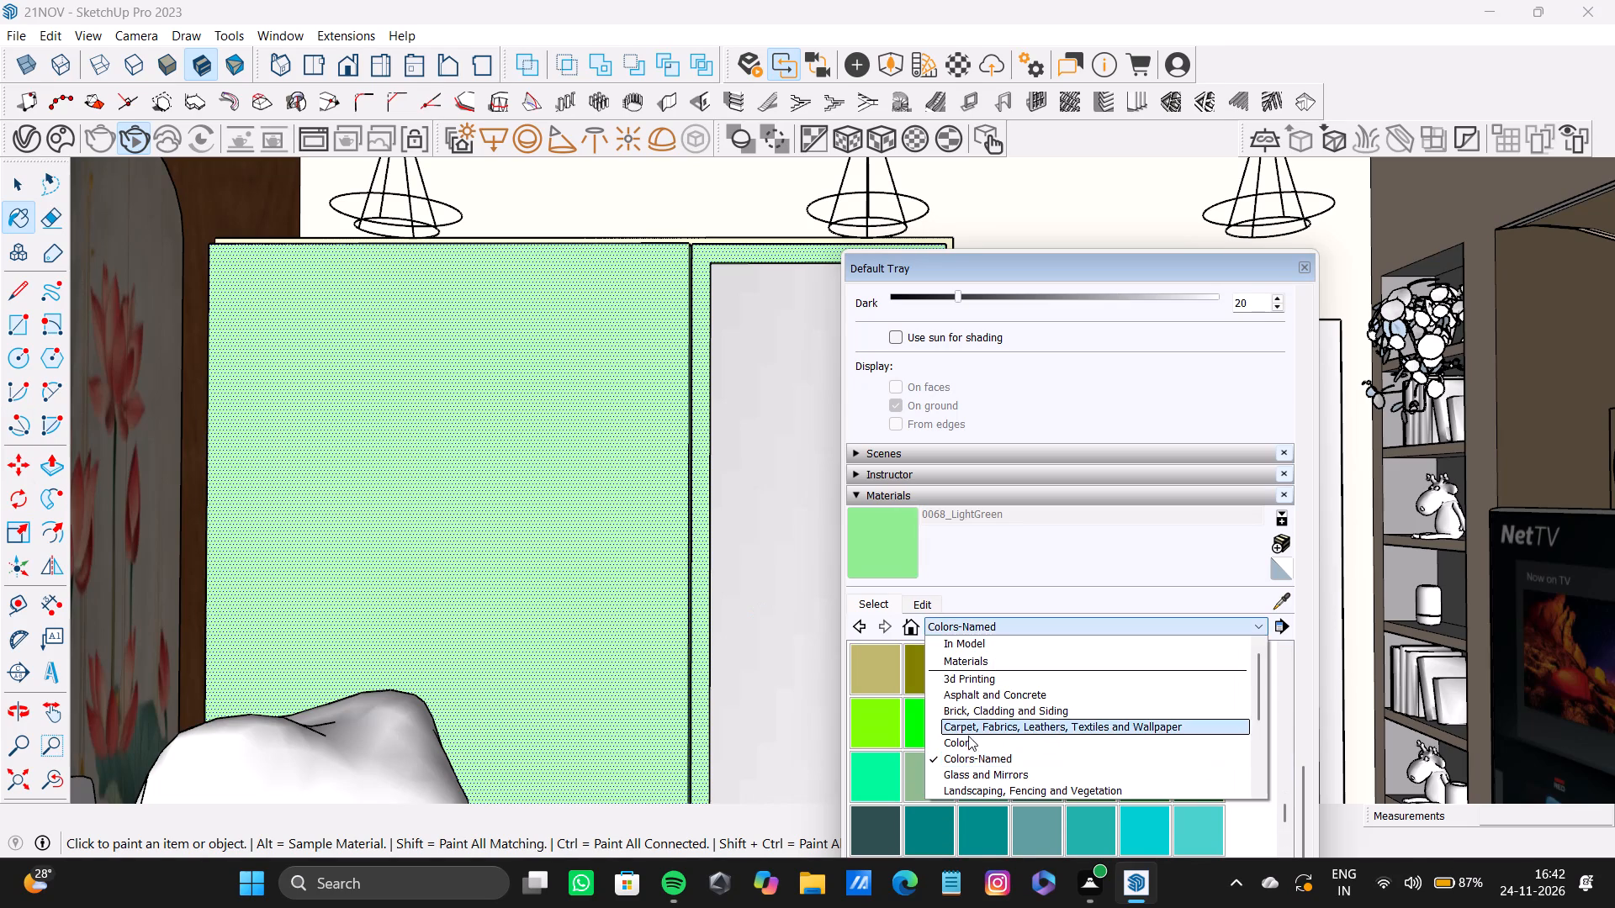
{"action": "left_click", "coordinate": [974, 737]}
{"action": "scroll", "coordinate": [1045, 741], "scroll_direction": "down", "scroll_amount": 4}
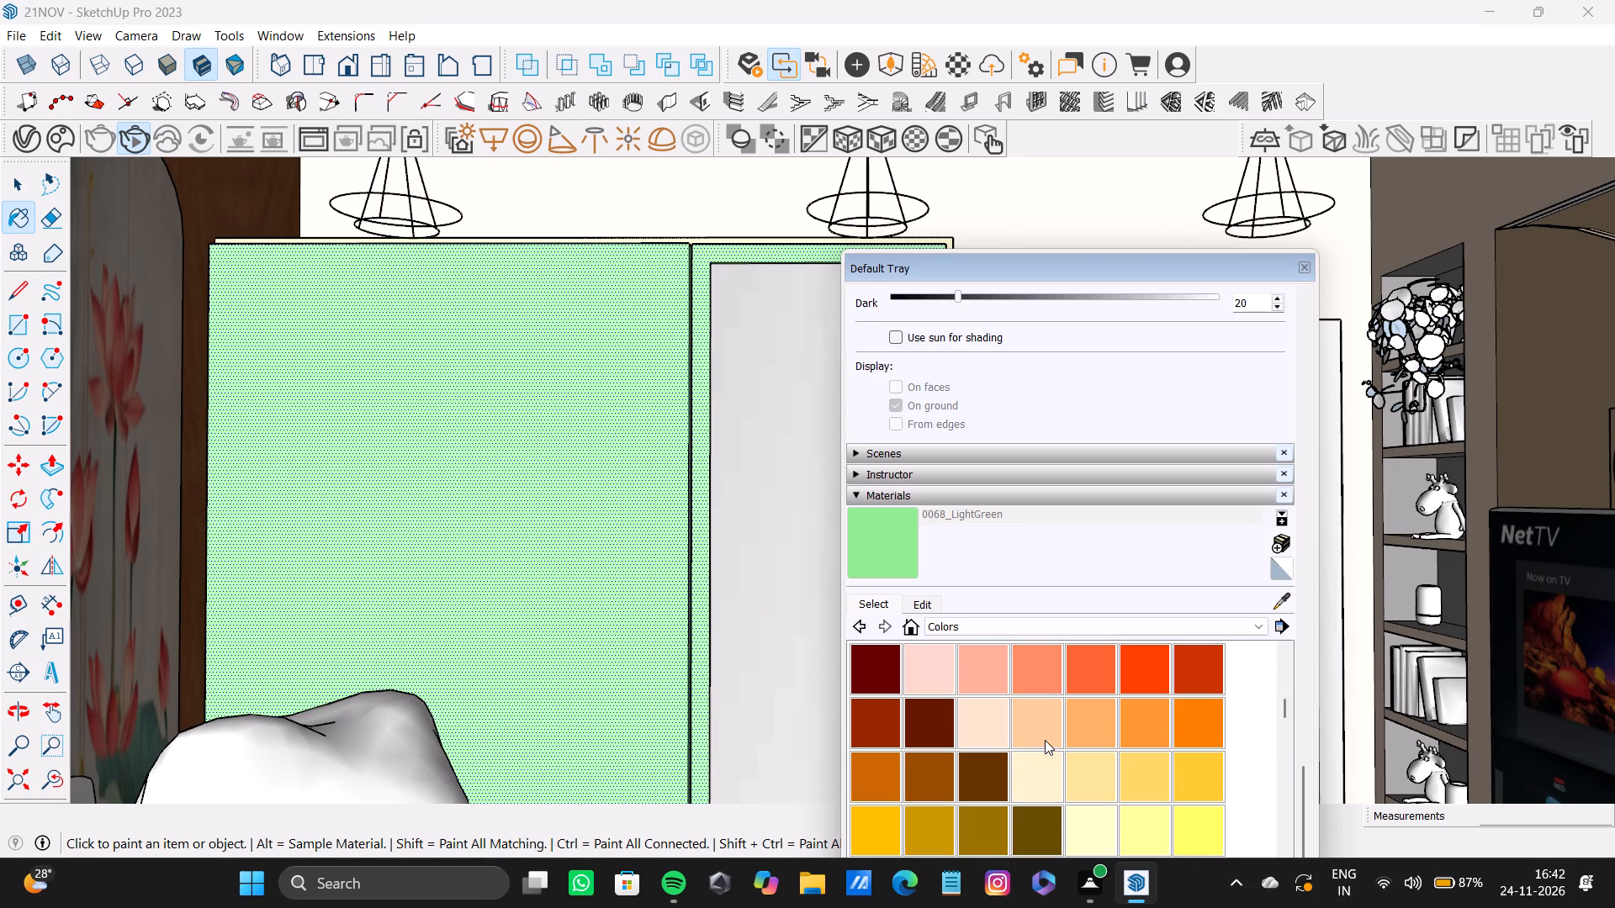
{"action": "scroll", "coordinate": [1045, 740], "scroll_direction": "down", "scroll_amount": 1}
{"action": "left_click", "coordinate": [1185, 773]}
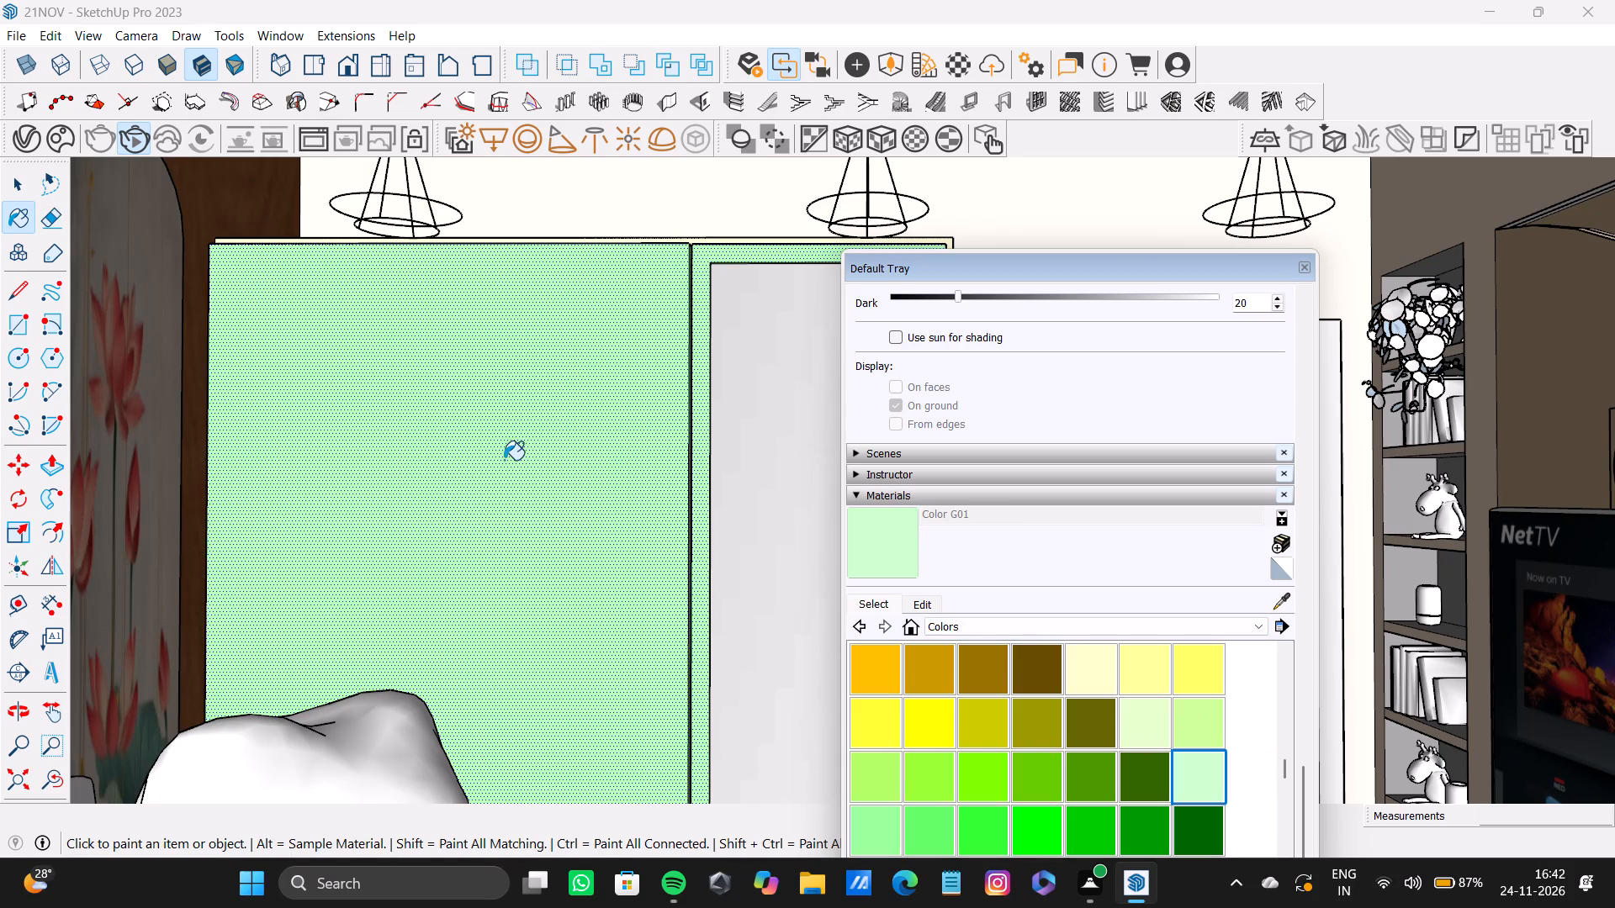
{"action": "left_click", "coordinate": [462, 441]}
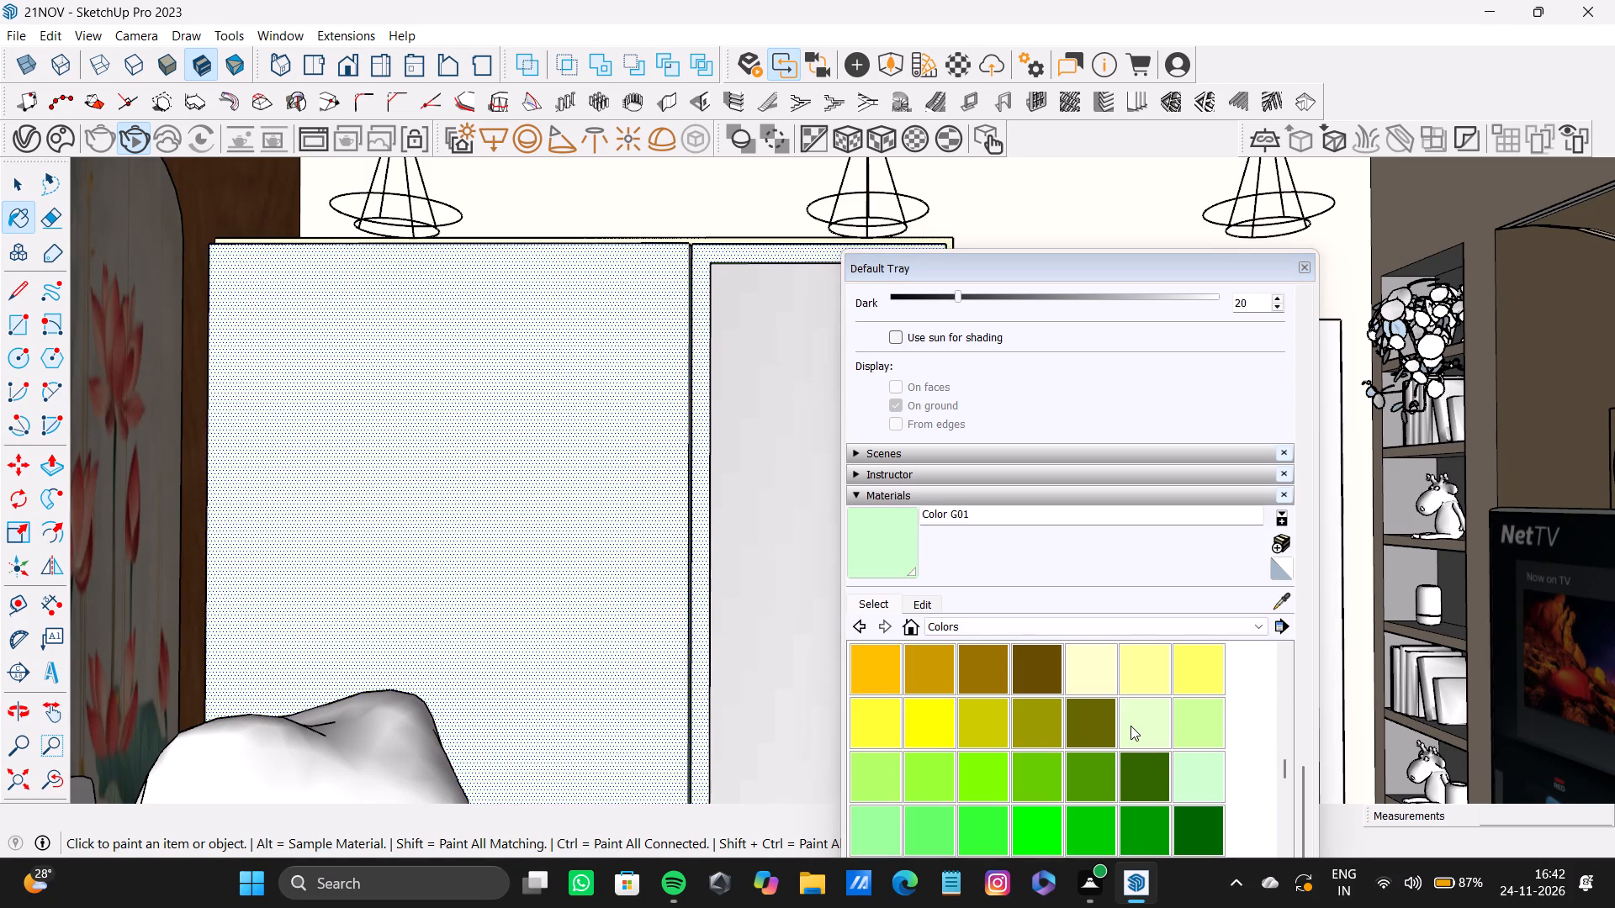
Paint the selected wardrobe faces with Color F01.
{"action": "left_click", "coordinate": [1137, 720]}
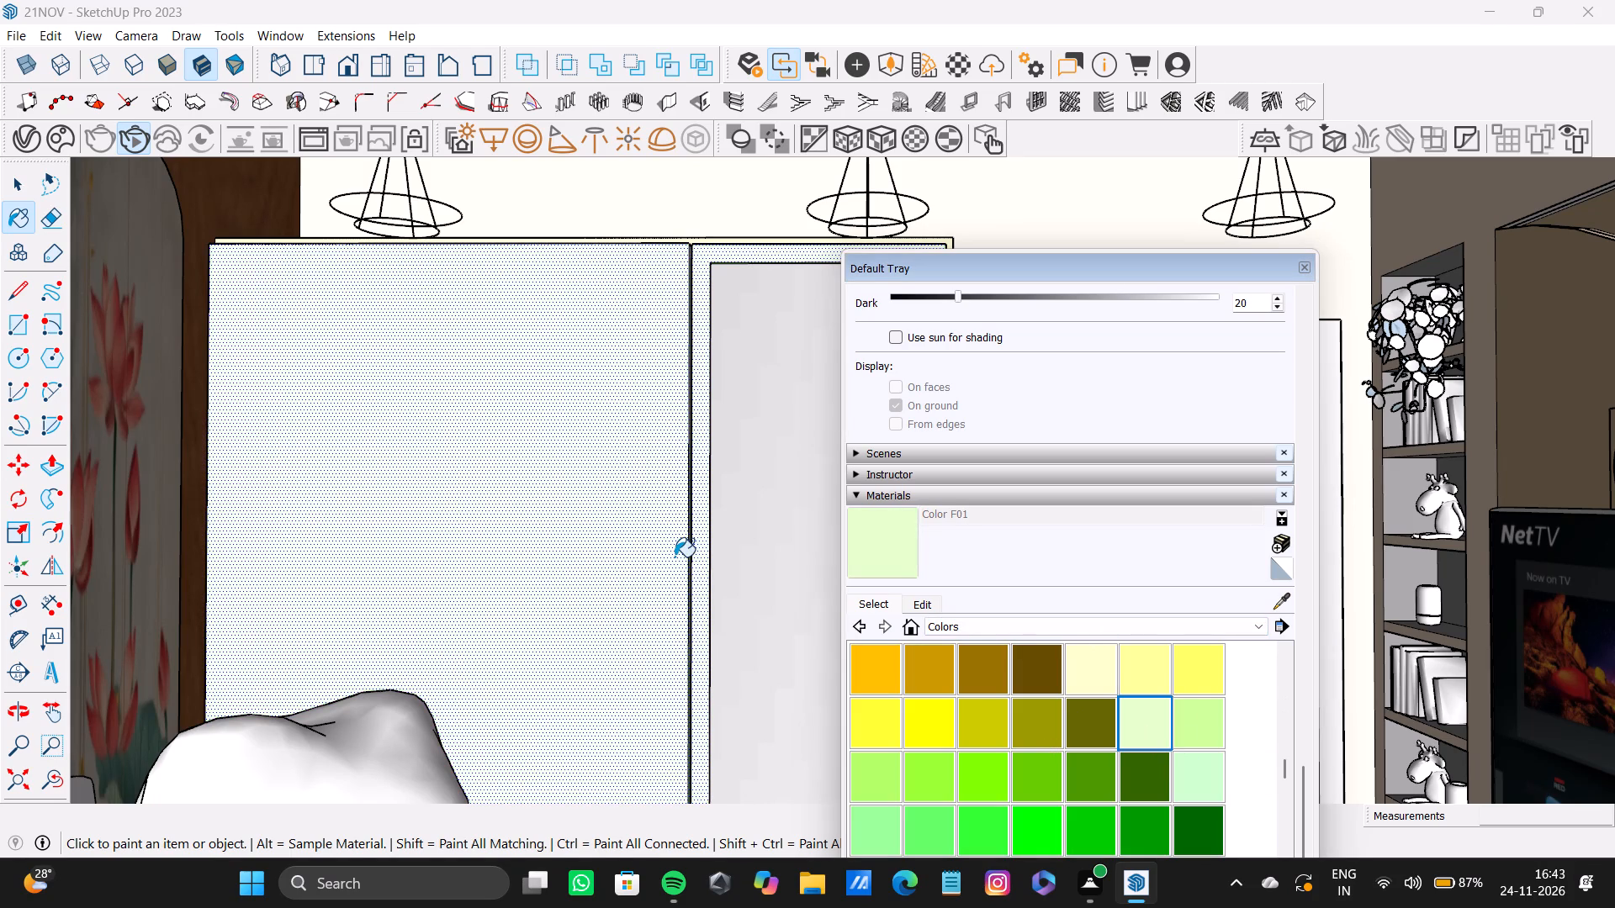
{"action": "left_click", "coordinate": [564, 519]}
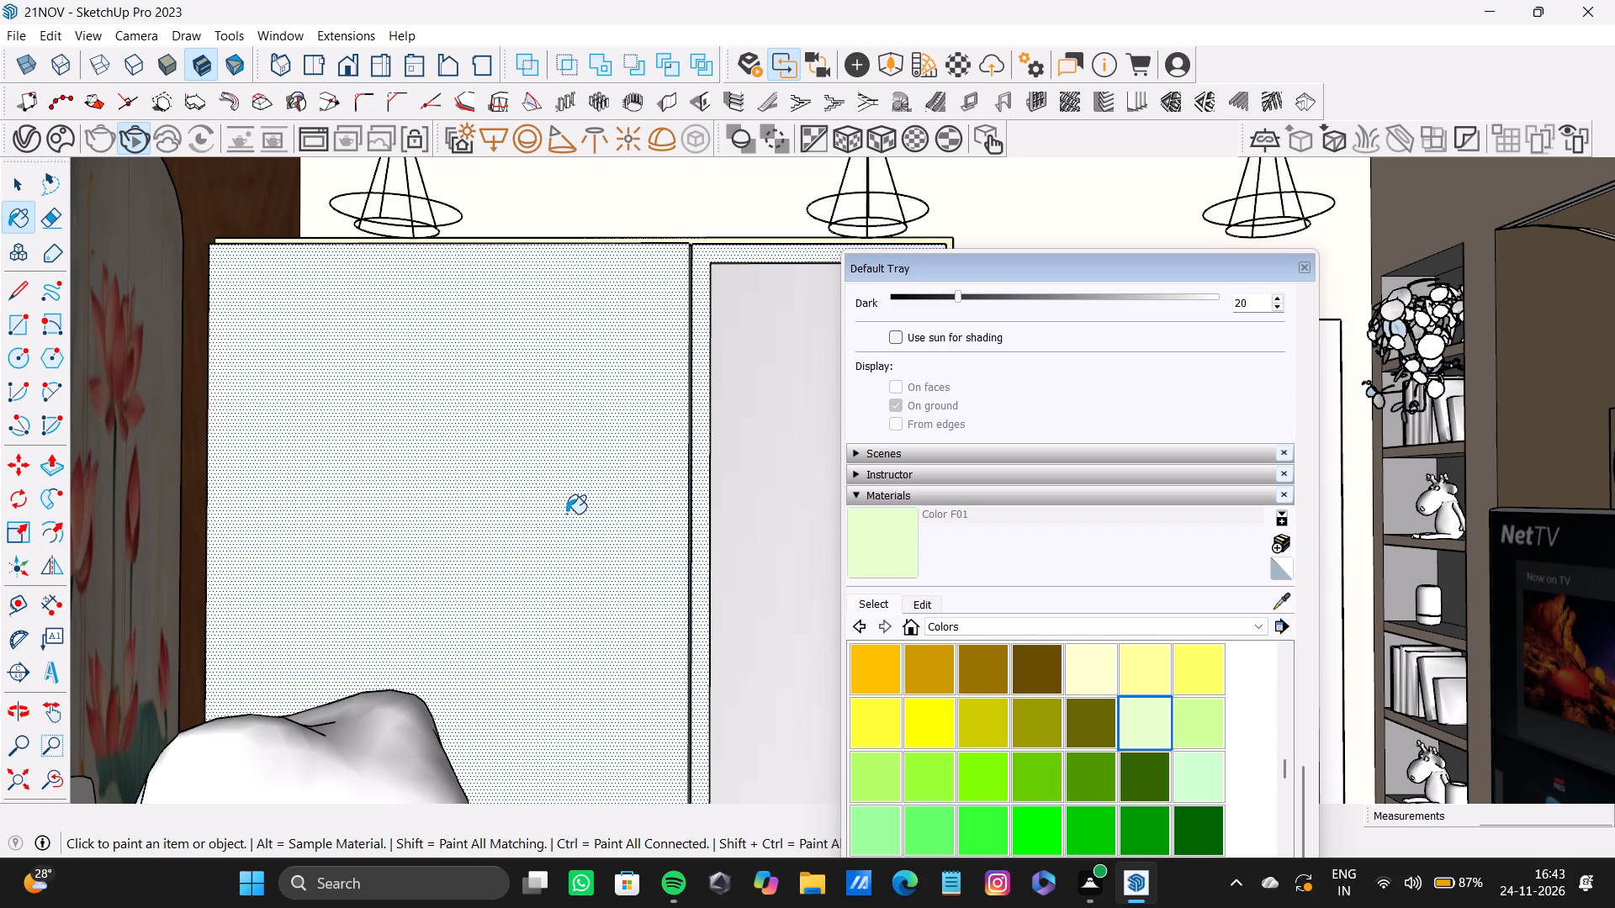
Paint the mirror panel and the selected wardrobe door and frame faces with Color G01, and close the materials tray.
{"action": "left_click", "coordinate": [1190, 767]}
{"action": "left_click", "coordinate": [1205, 782]}
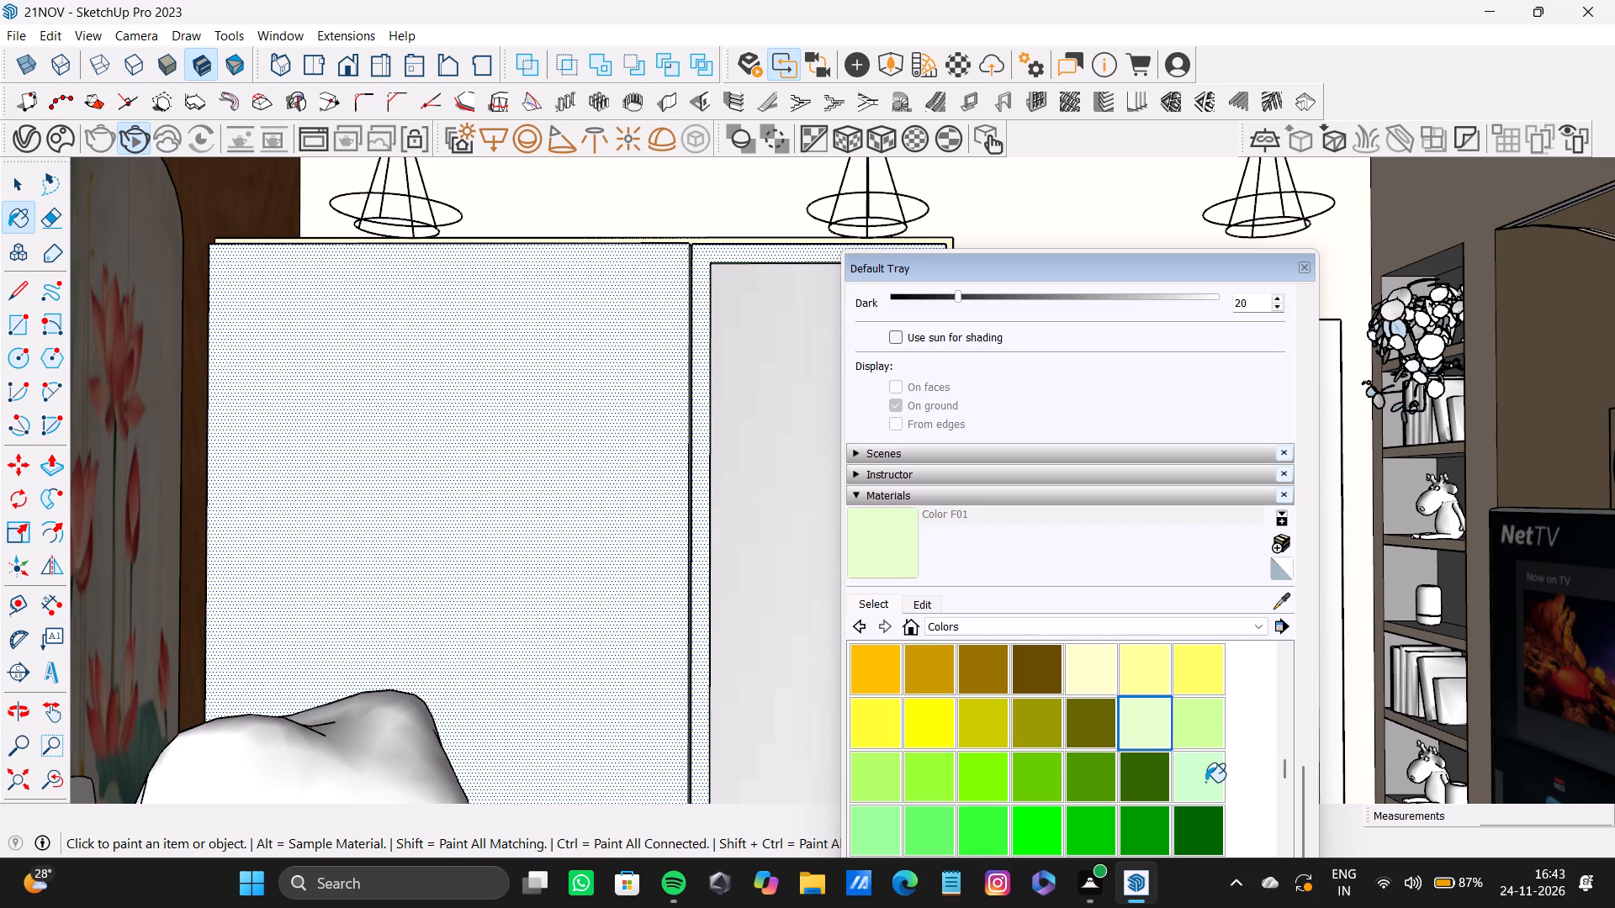
{"action": "key", "text": "space"}
{"action": "left_click", "coordinate": [1201, 773]}
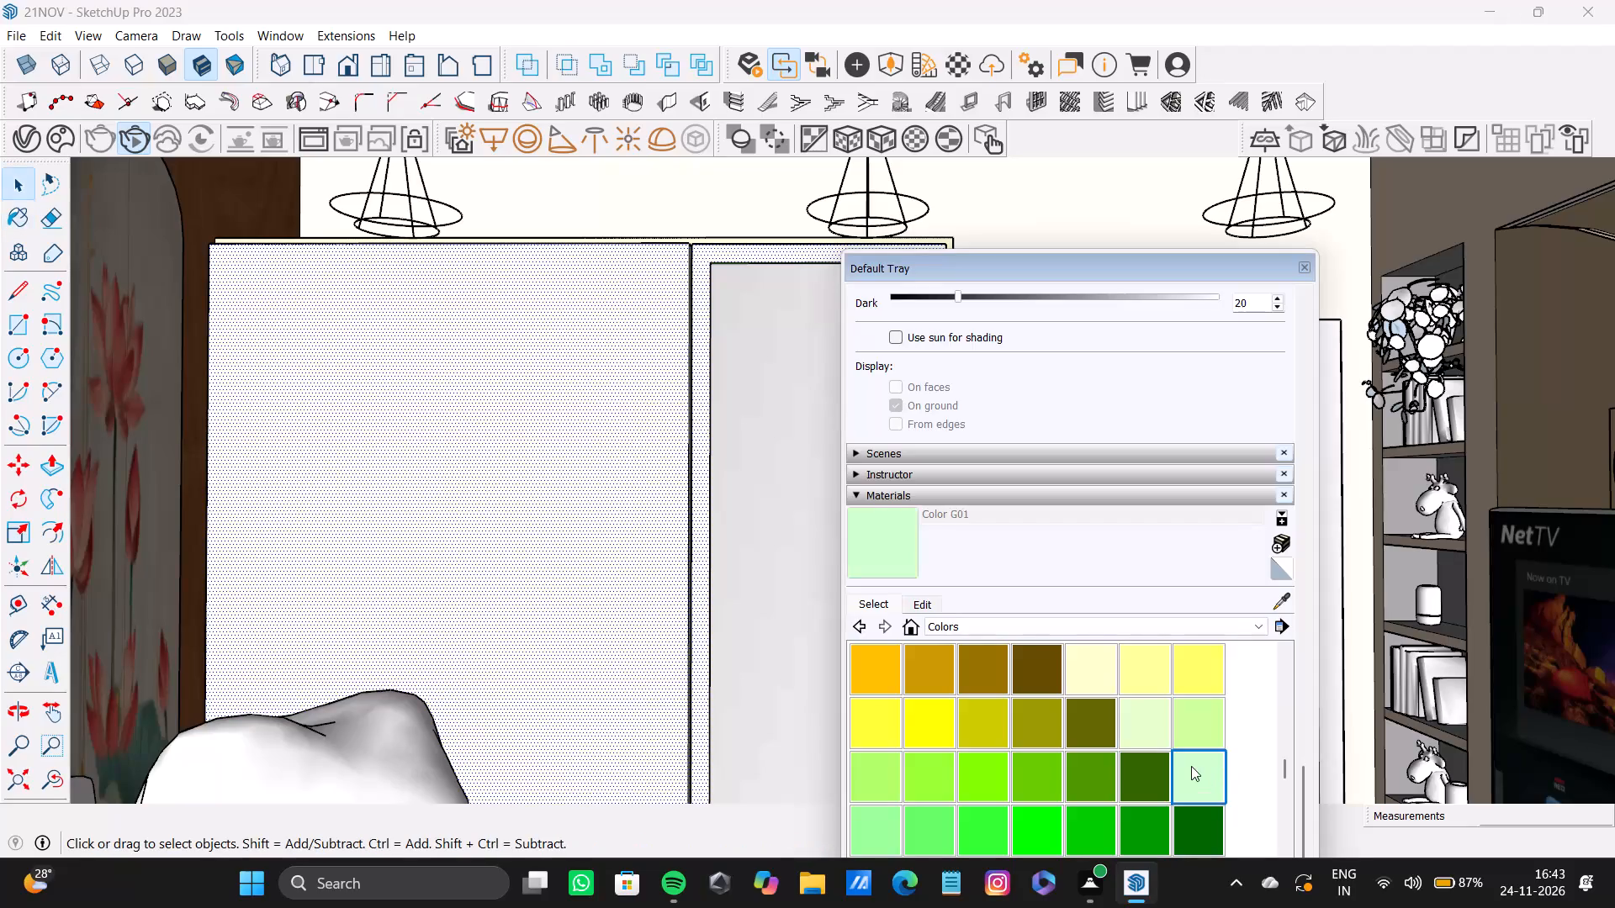
{"action": "left_click", "coordinate": [720, 573]}
{"action": "left_click", "coordinate": [1205, 780]}
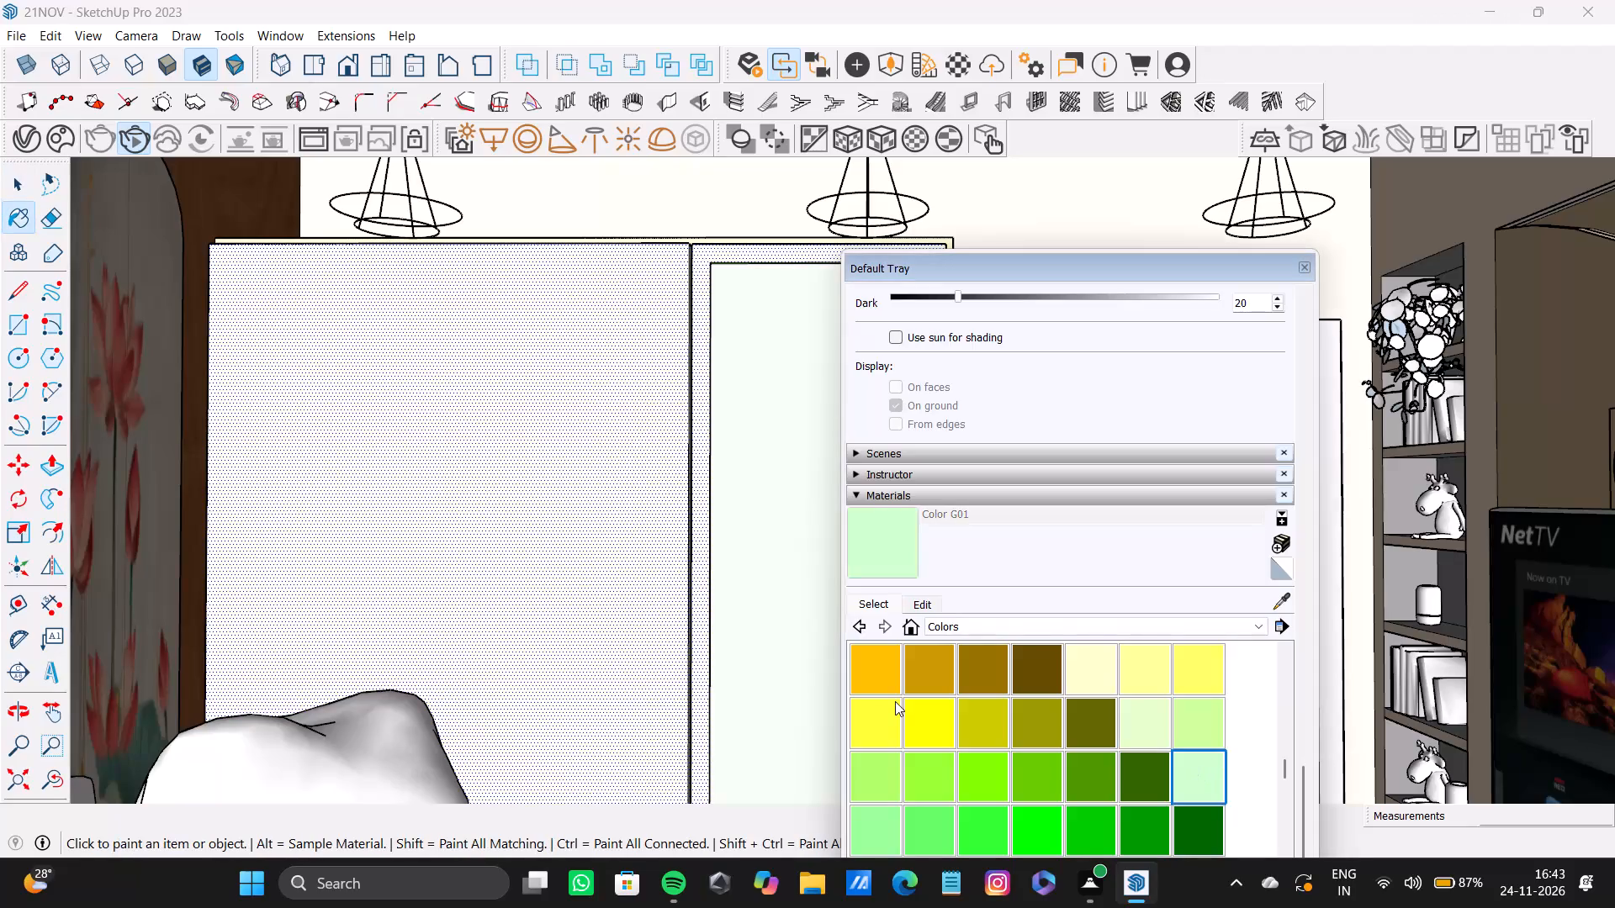
{"action": "left_click", "coordinate": [574, 579]}
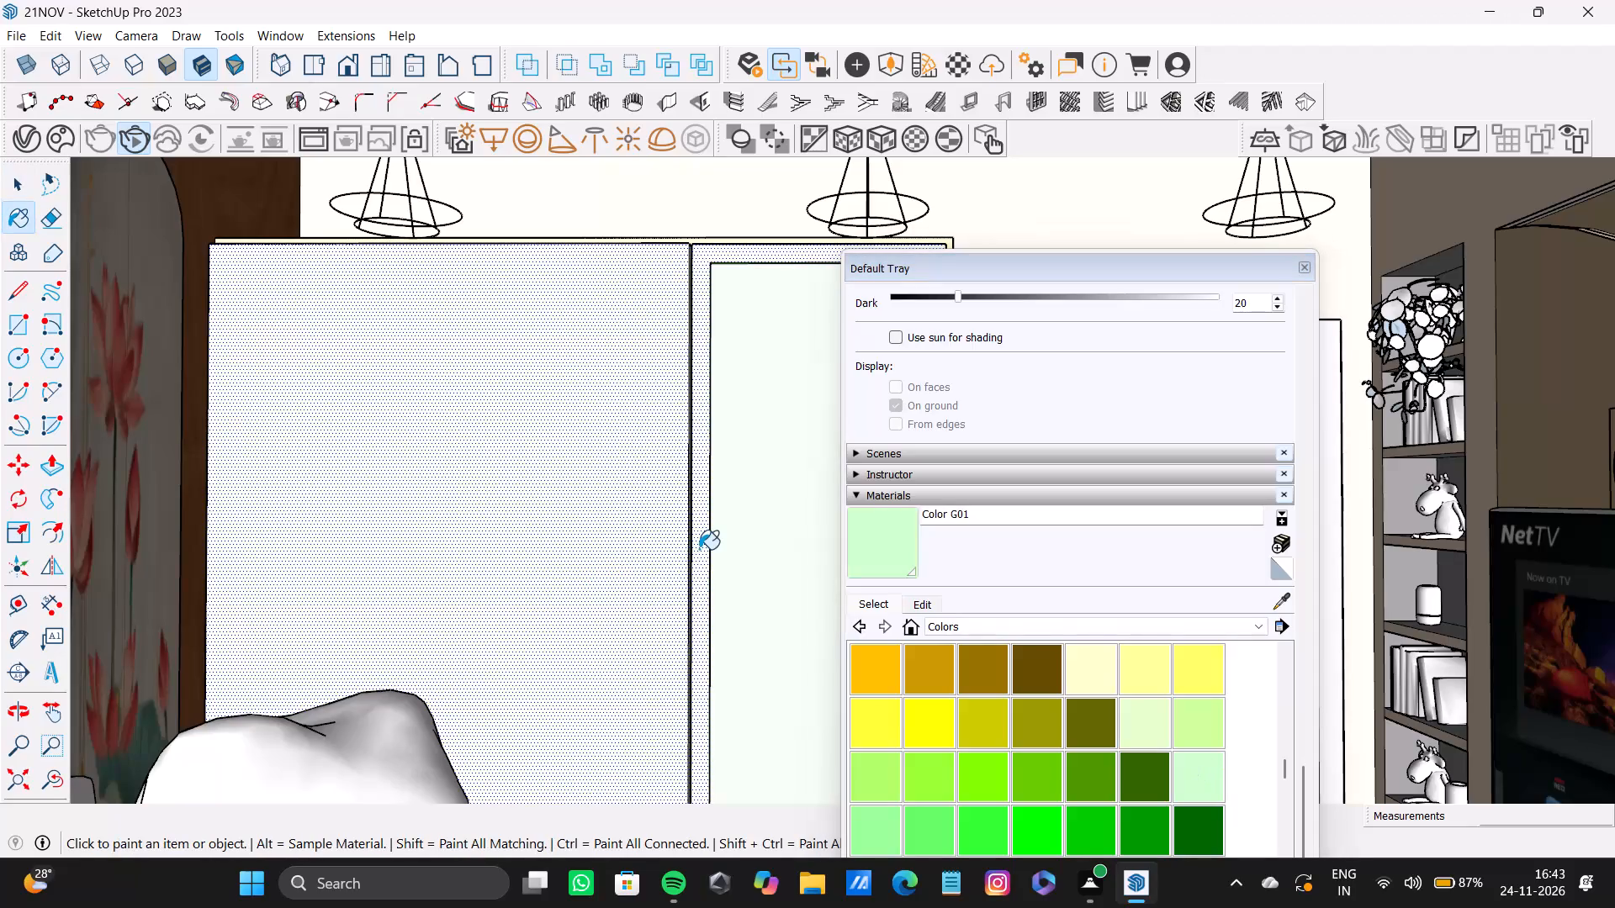
{"action": "left_click", "coordinate": [700, 548]}
{"action": "middle_click_drag", "start_coordinate": [655, 393], "coordinate": [500, 498]}
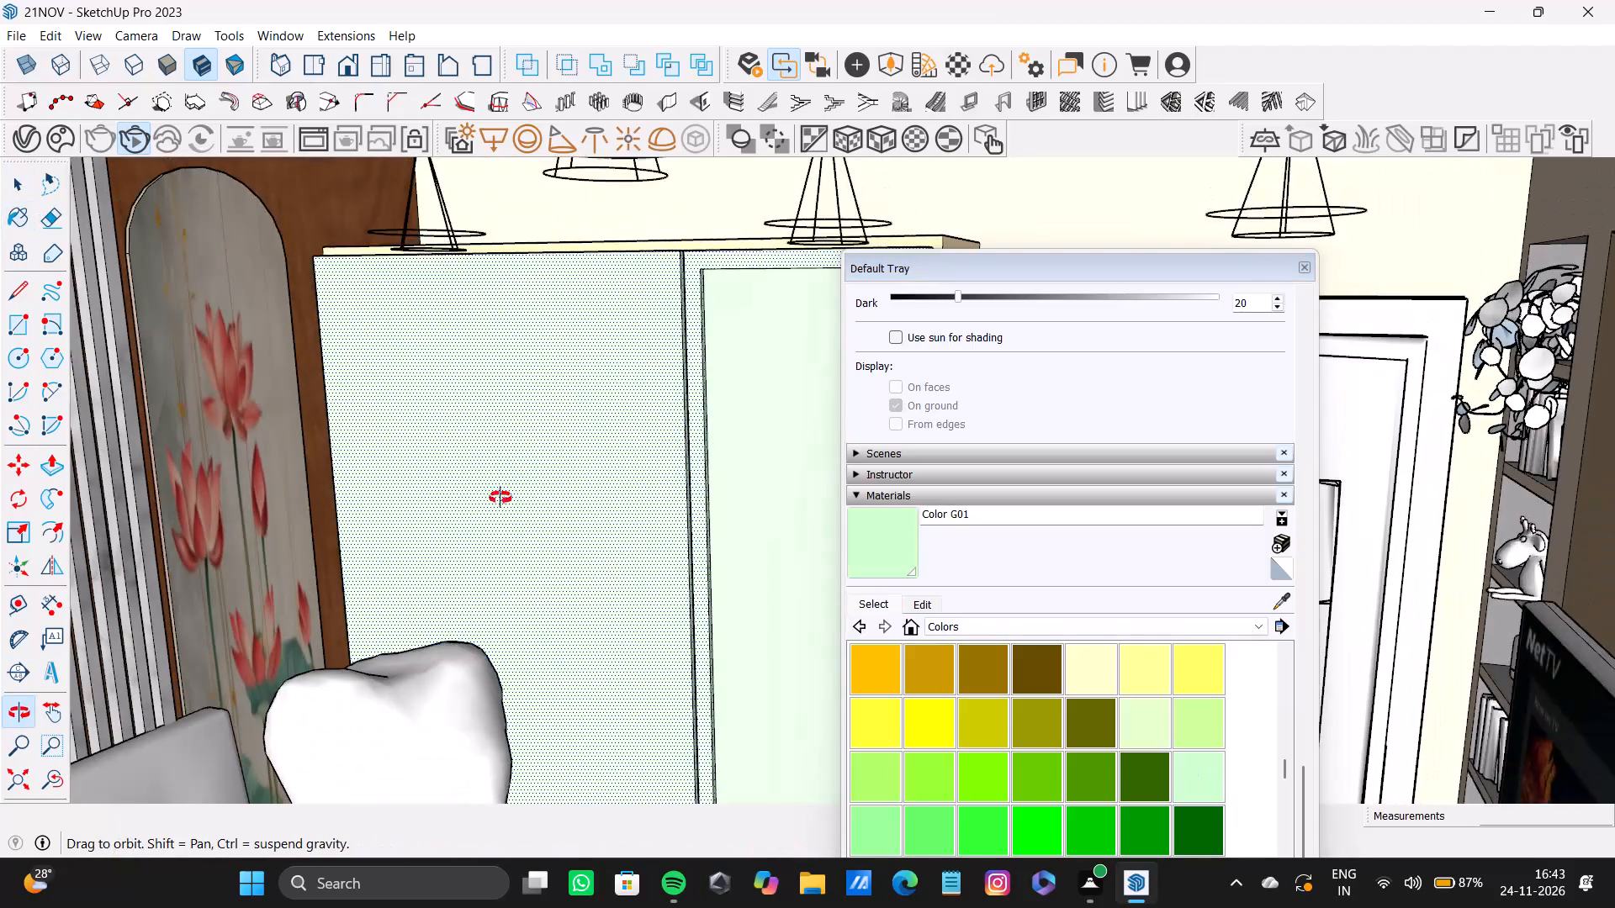
{"action": "middle_click_drag", "start_coordinate": [500, 498], "coordinate": [506, 496]}
{"action": "key", "text": "space"}
{"action": "left_click", "coordinate": [760, 401]}
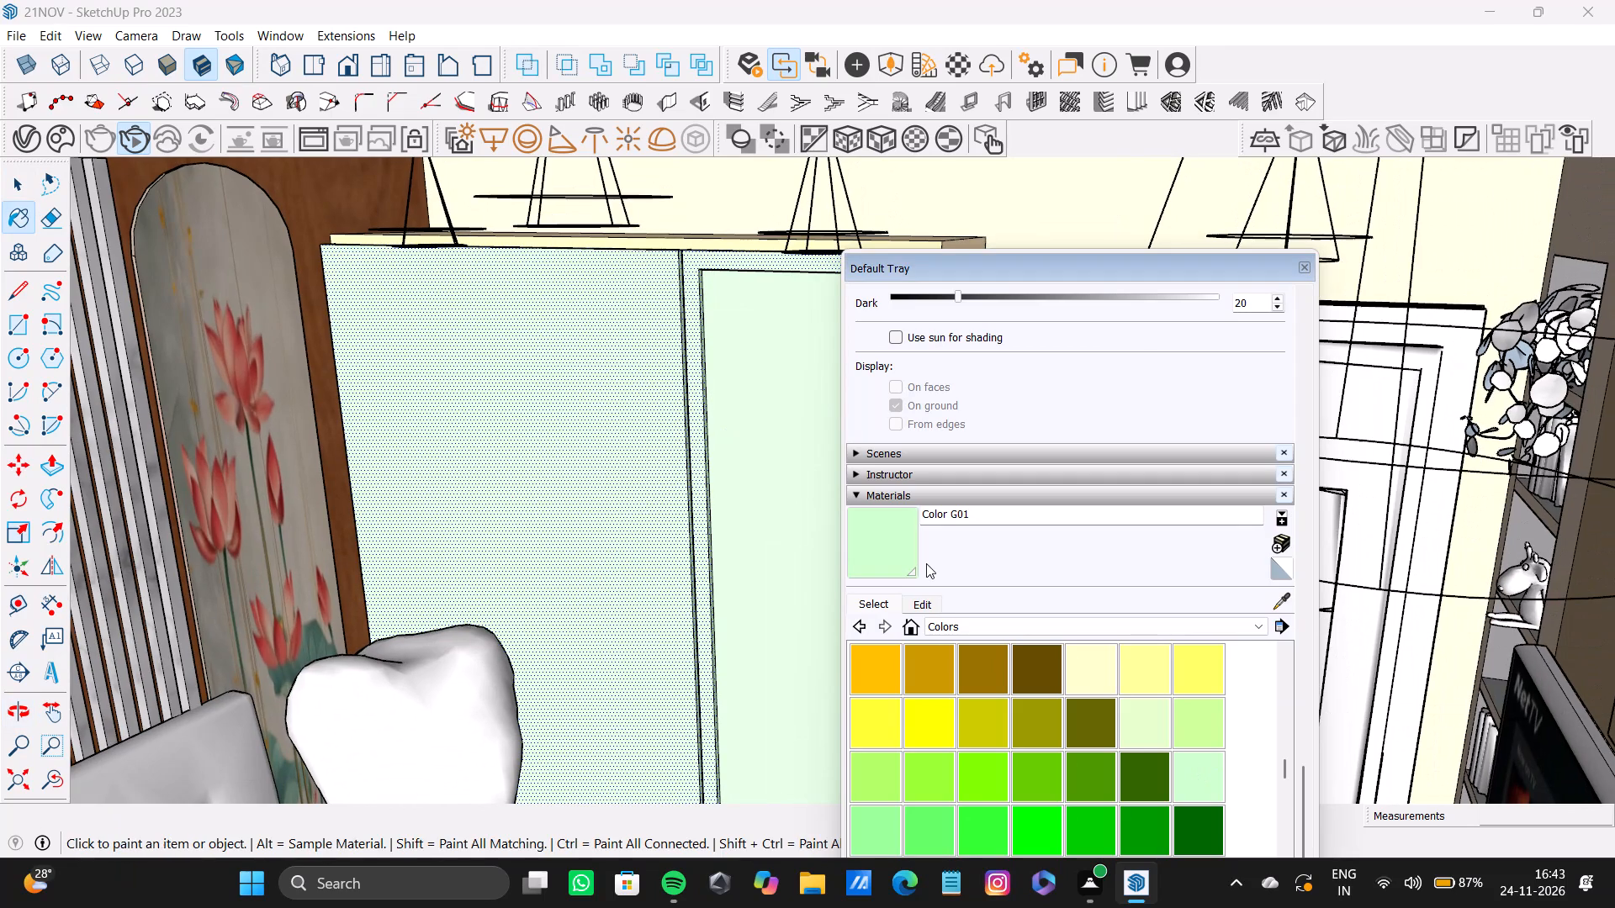
{"action": "left_click", "coordinate": [790, 422]}
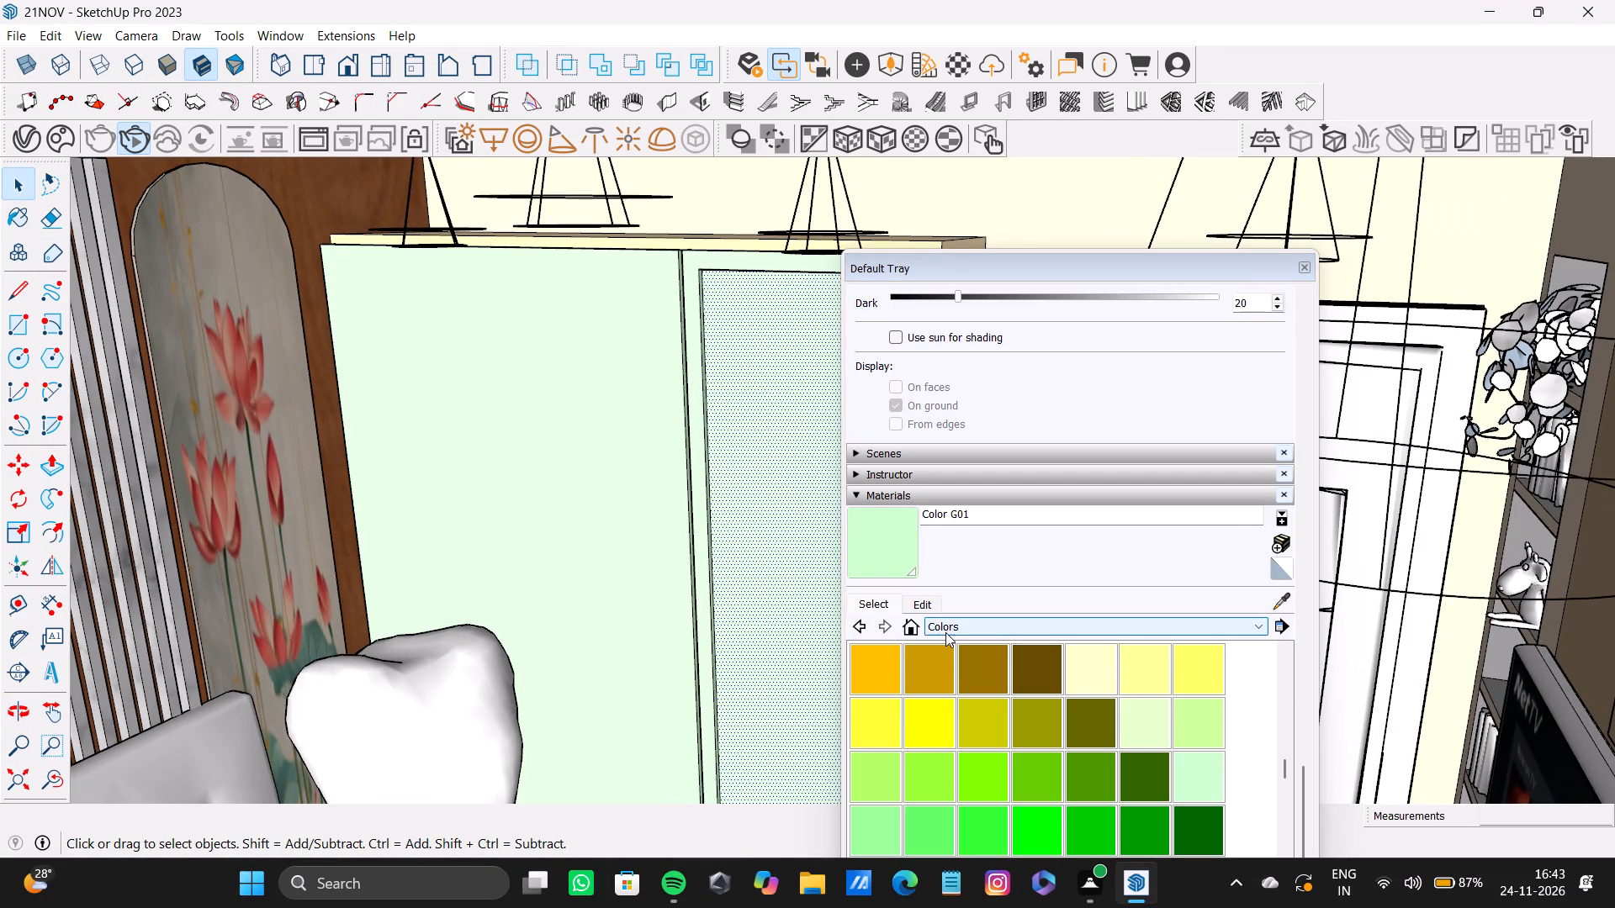
{"action": "left_click", "coordinate": [1306, 268]}
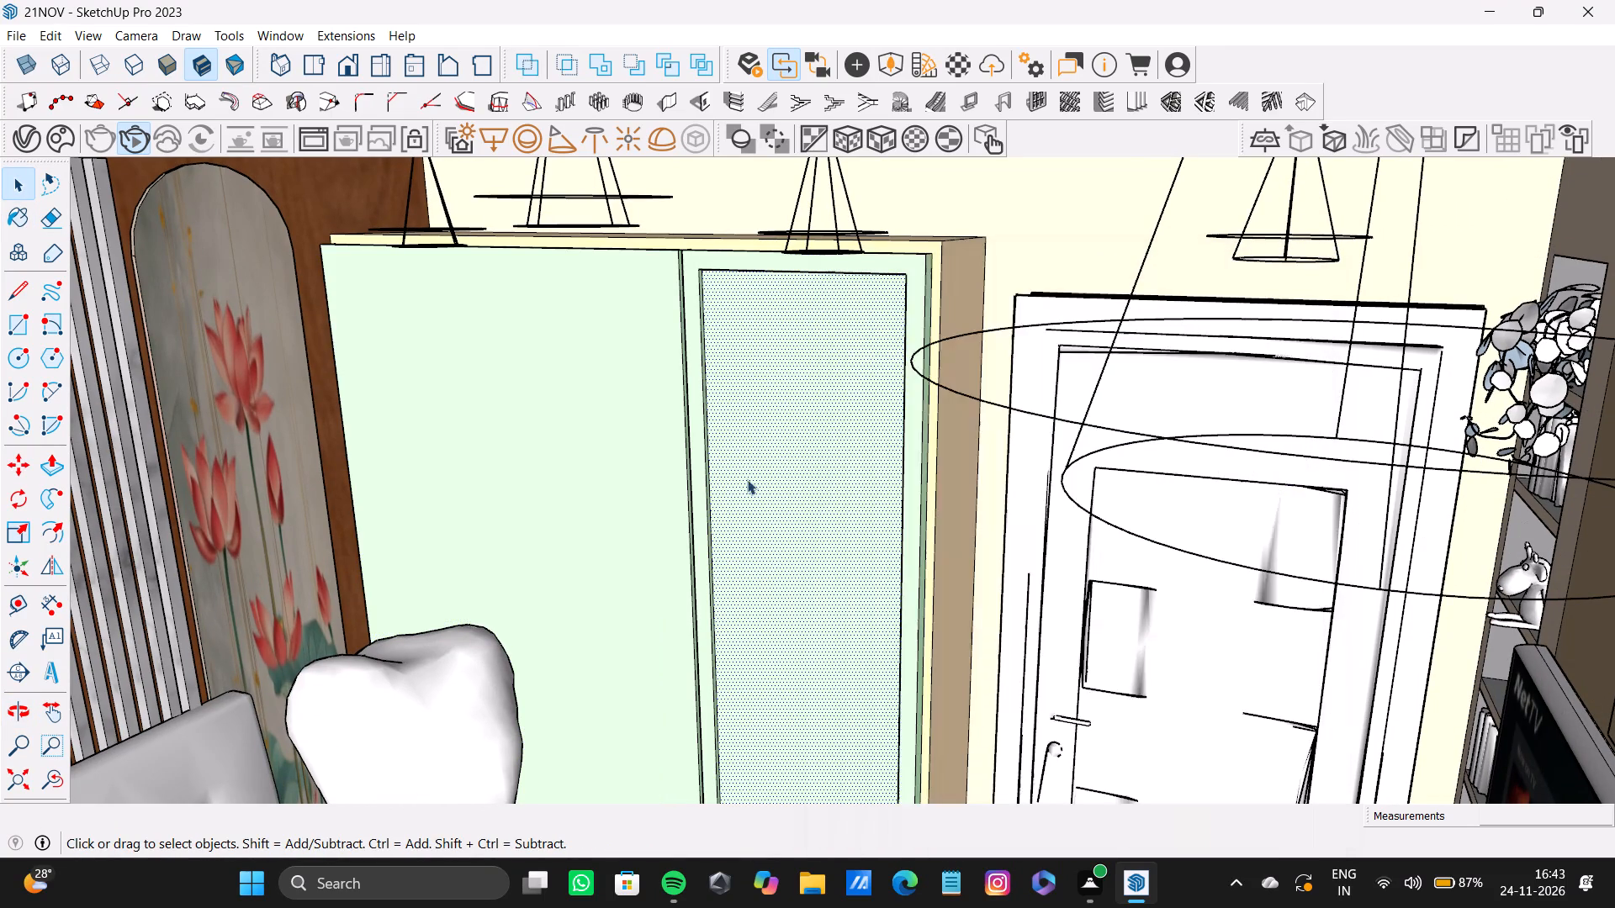
Offset the outline of the wardrobe's former mirror panel inward by about 3 5/16".
{"action": "scroll", "coordinate": [734, 472], "scroll_direction": "down", "scroll_amount": 4}
{"action": "middle_click_drag", "start_coordinate": [787, 522], "coordinate": [827, 221]}
{"action": "scroll", "coordinate": [848, 319], "scroll_direction": "down", "scroll_amount": 4}
{"action": "middle_click_drag", "start_coordinate": [848, 319], "coordinate": [845, 494], "text": "shift"}
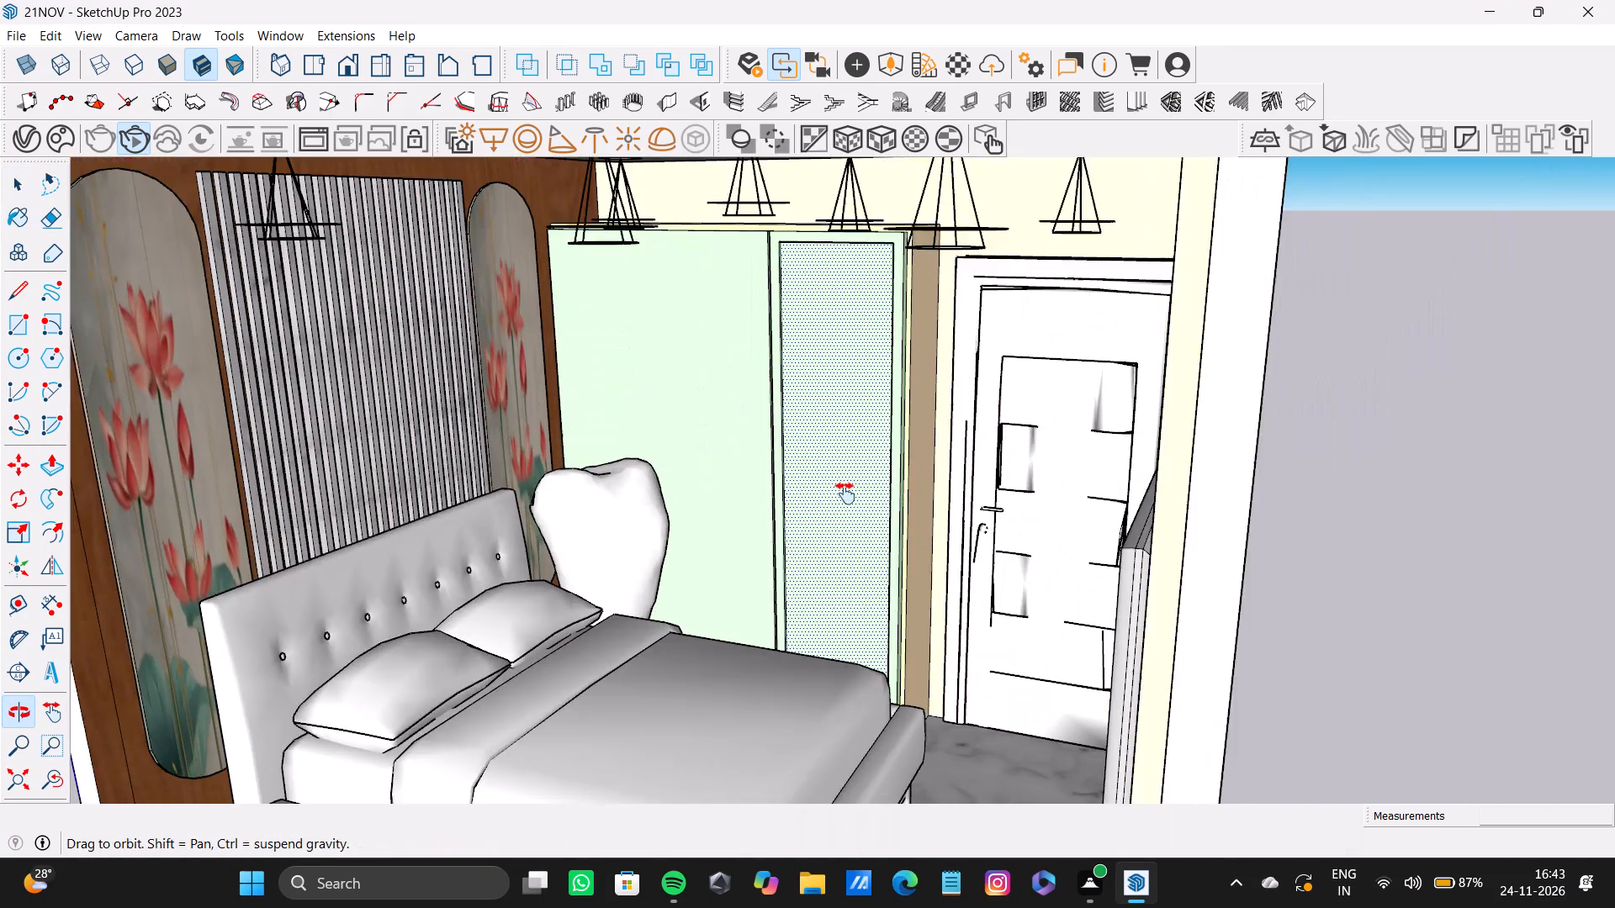
{"action": "middle_click_drag", "start_coordinate": [845, 494], "coordinate": [881, 504], "text": "shift"}
{"action": "left_click", "coordinate": [801, 498]}
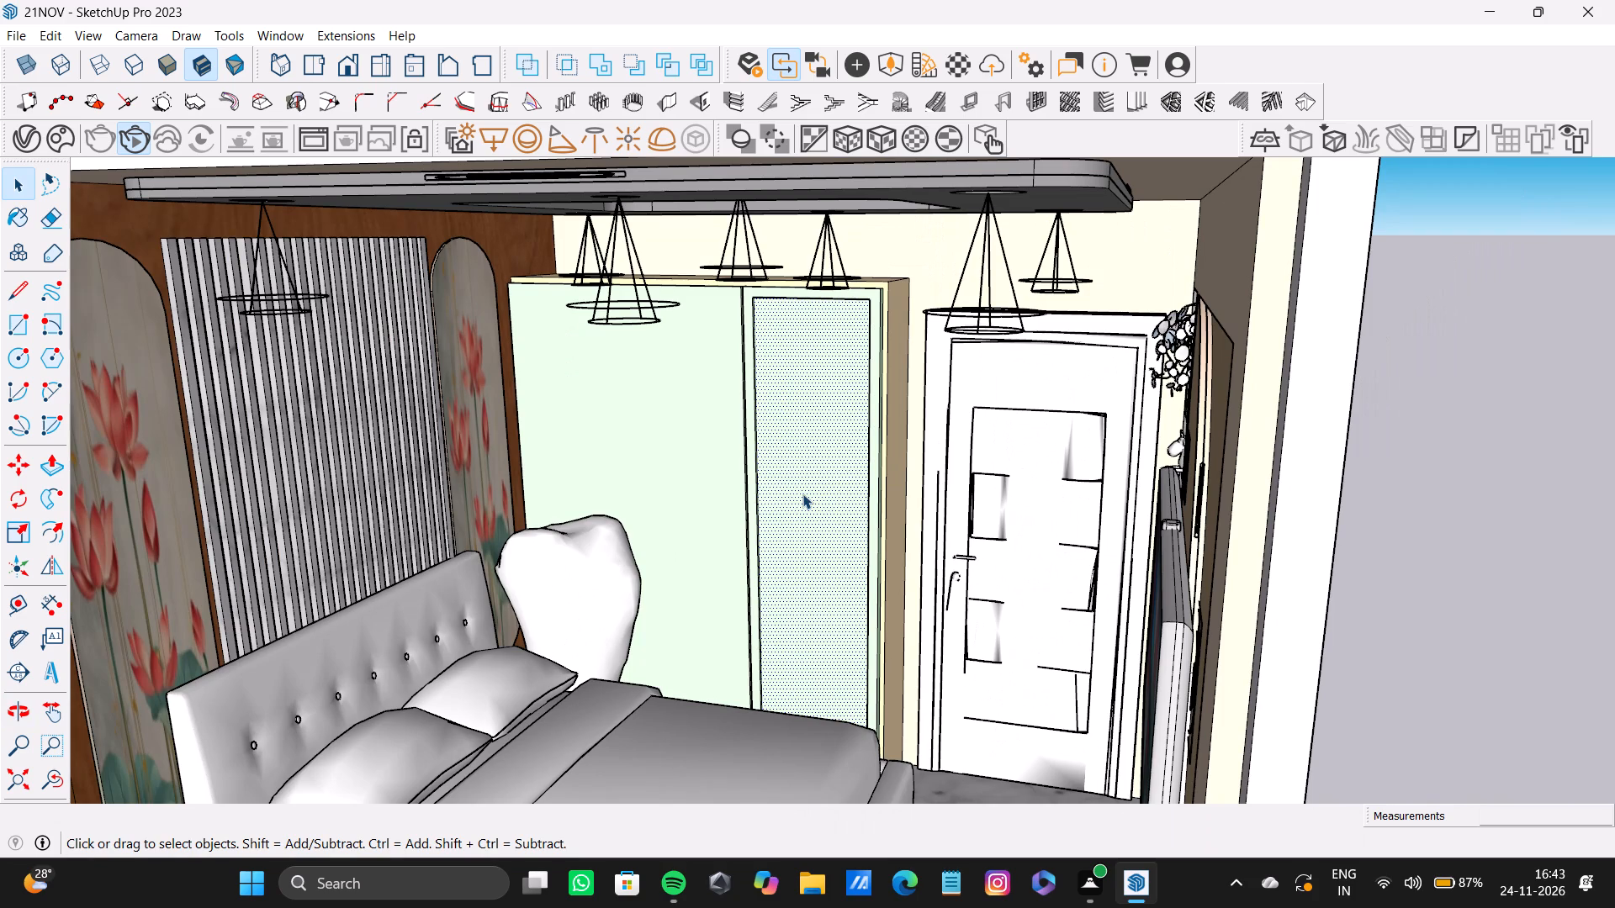
{"action": "key", "text": "f"}
{"action": "left_click_drag", "start_coordinate": [807, 489], "coordinate": [781, 492]}
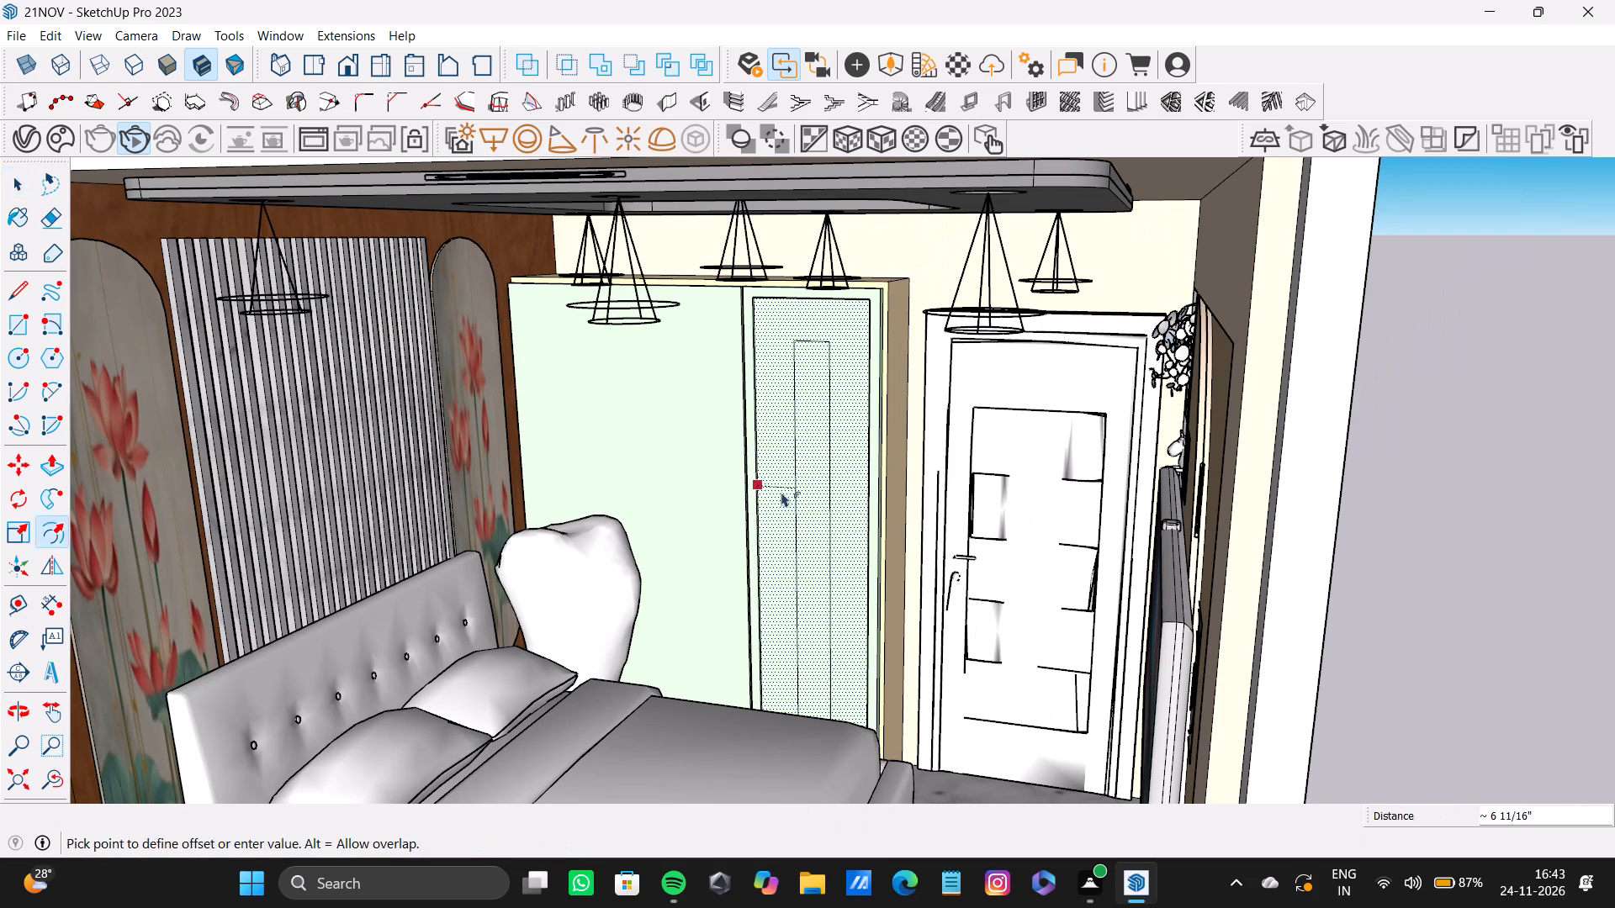
{"action": "left_click_drag", "start_coordinate": [781, 492], "coordinate": [792, 488]}
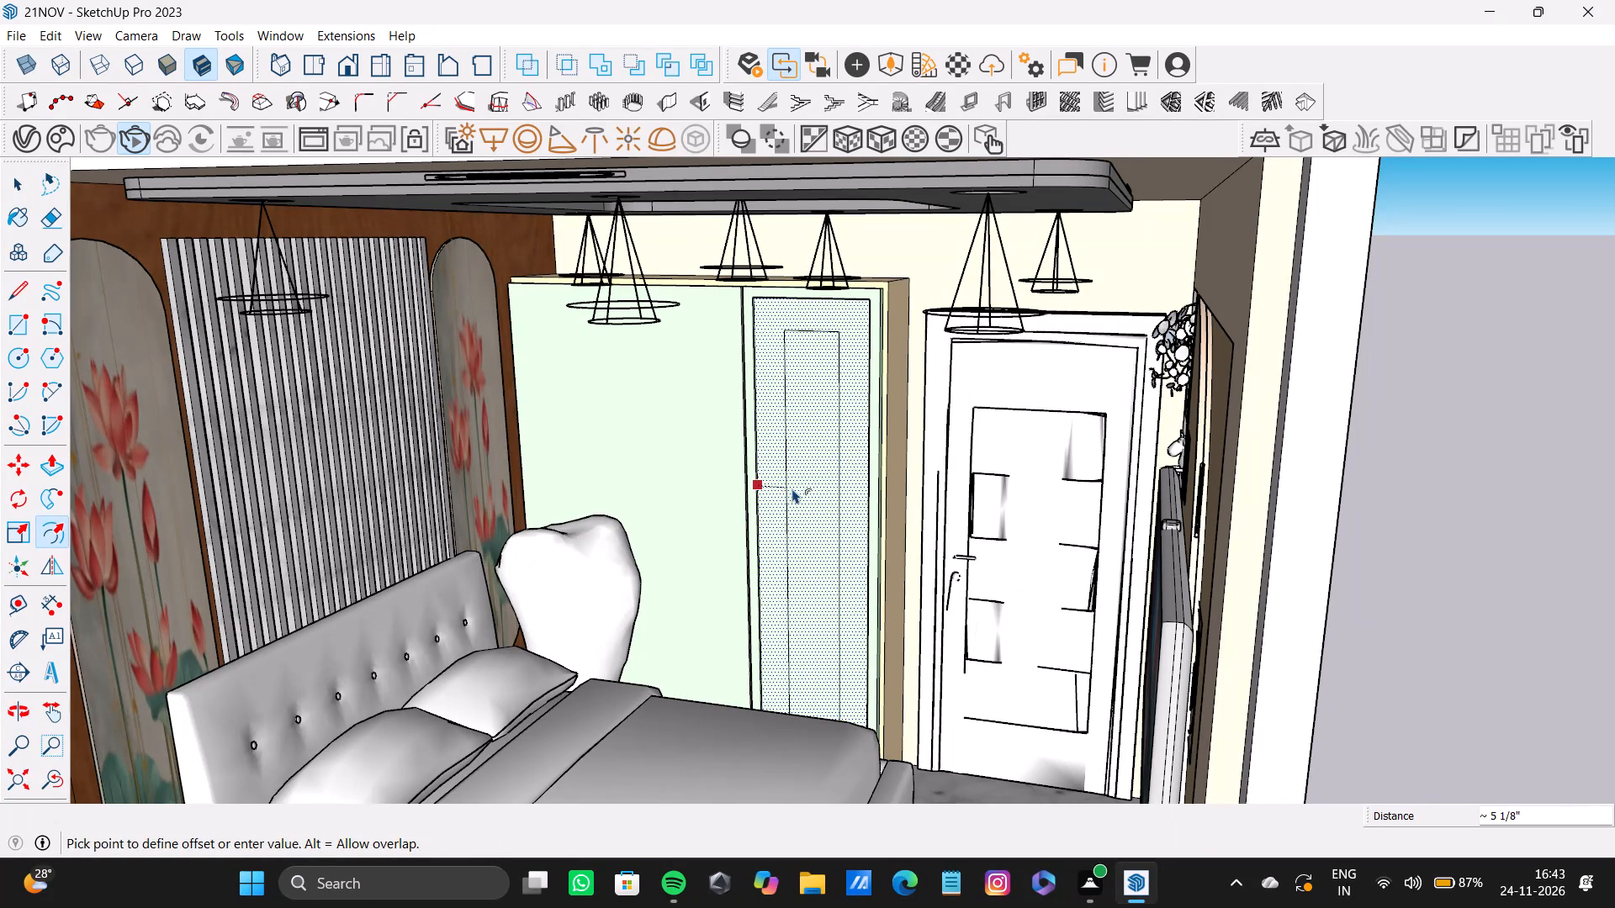
{"action": "left_click_drag", "start_coordinate": [792, 488], "coordinate": [761, 492]}
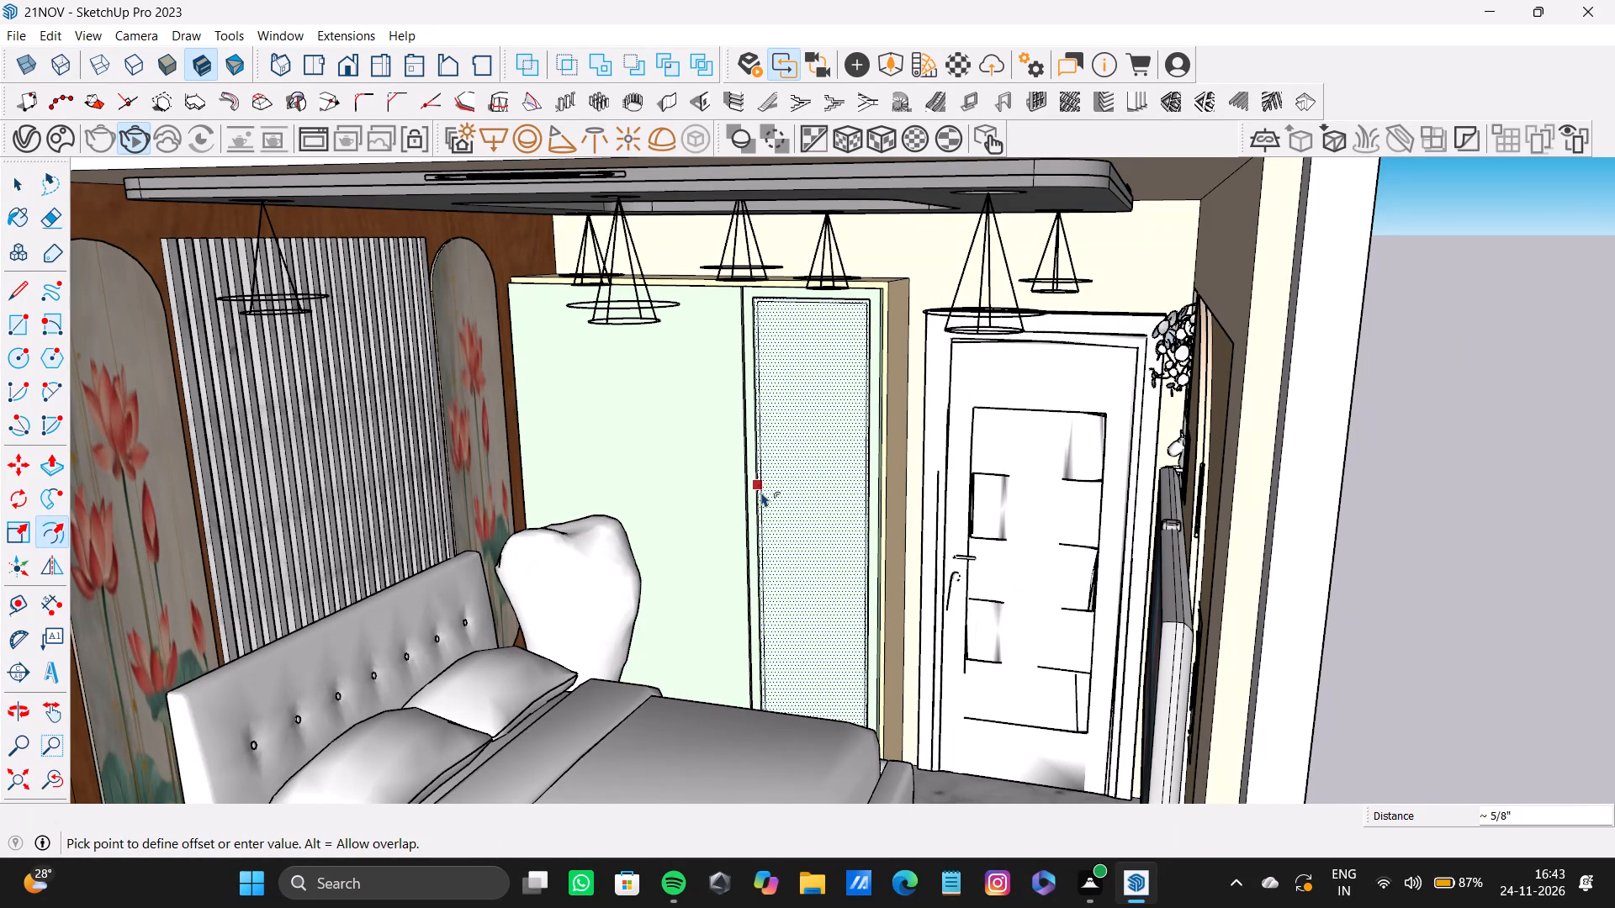
{"action": "left_click_drag", "start_coordinate": [761, 492], "coordinate": [751, 491]}
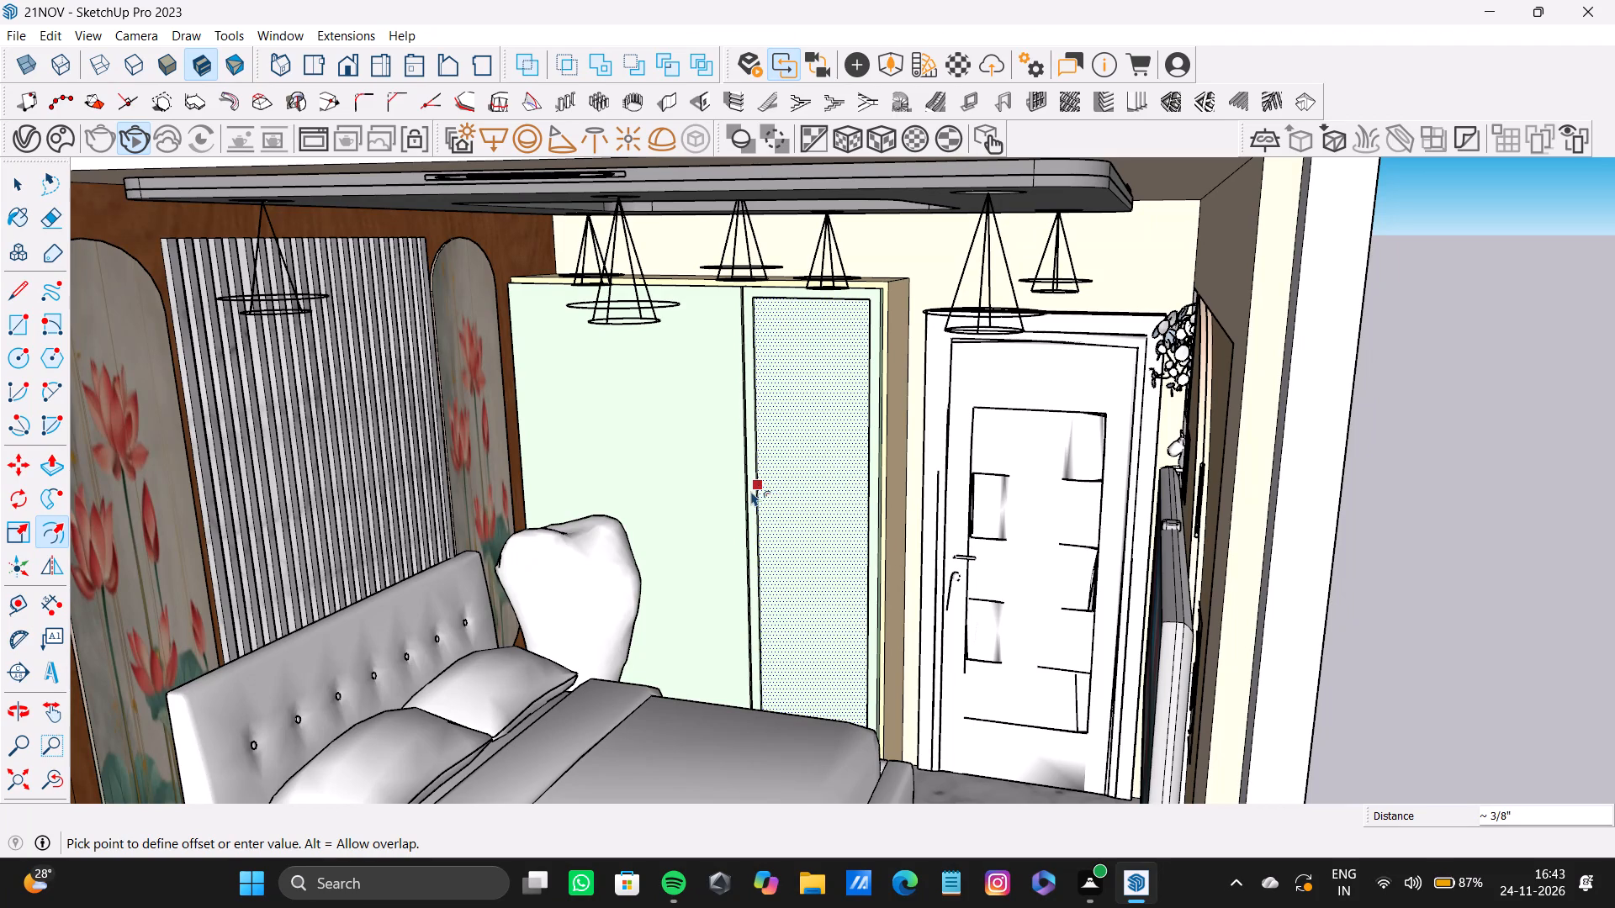
{"action": "left_click_drag", "start_coordinate": [751, 491], "coordinate": [787, 507]}
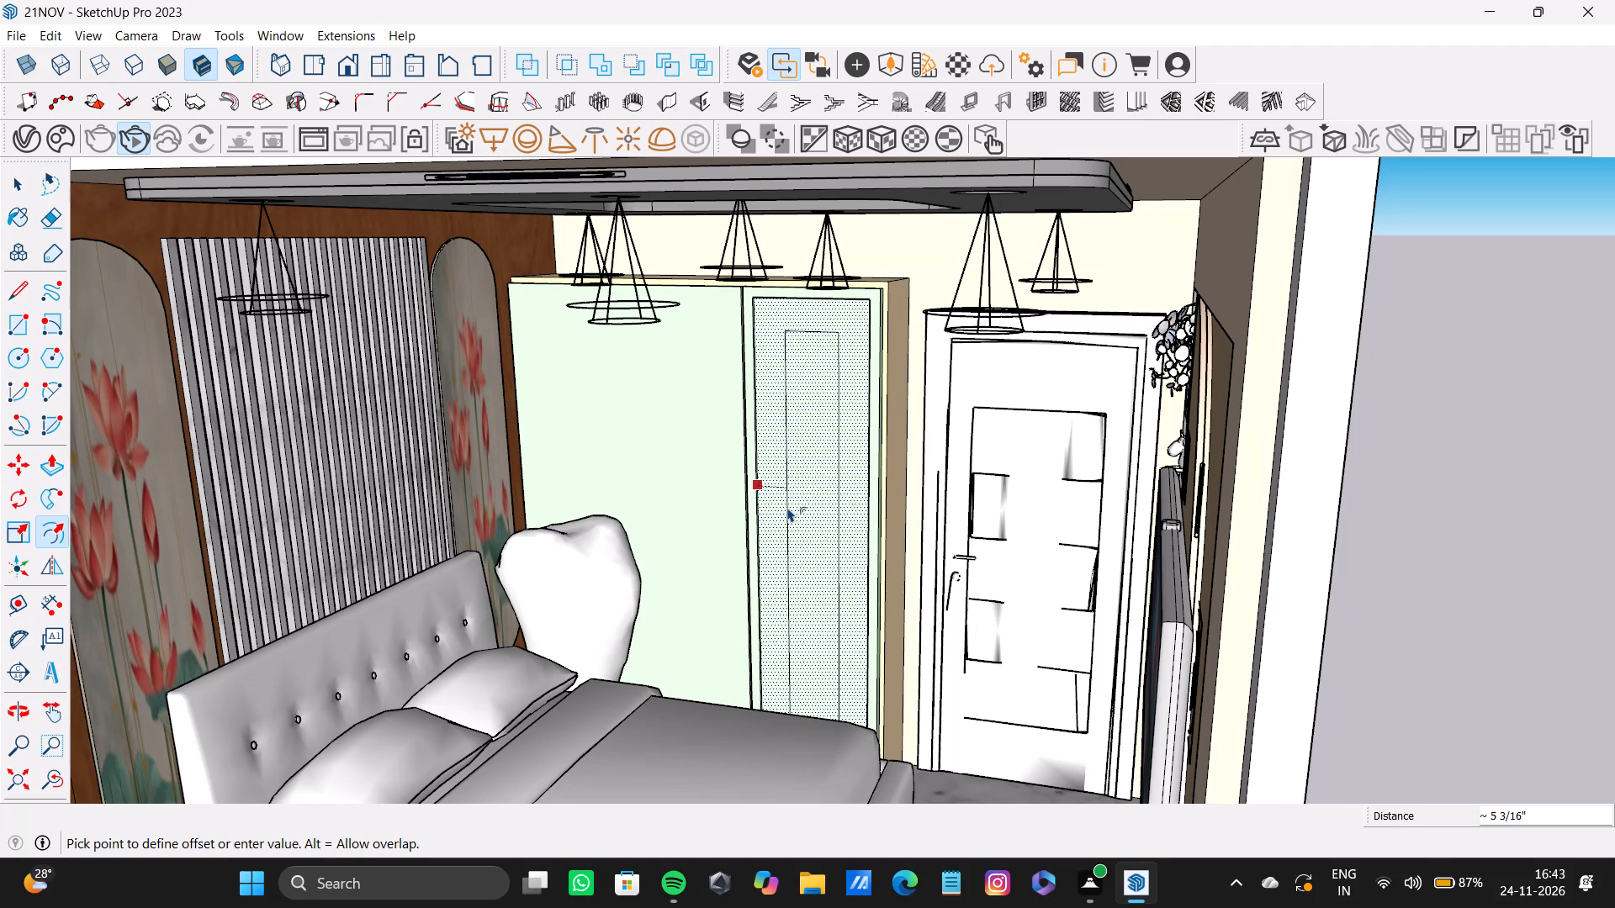
{"action": "left_click_drag", "start_coordinate": [787, 507], "coordinate": [776, 505]}
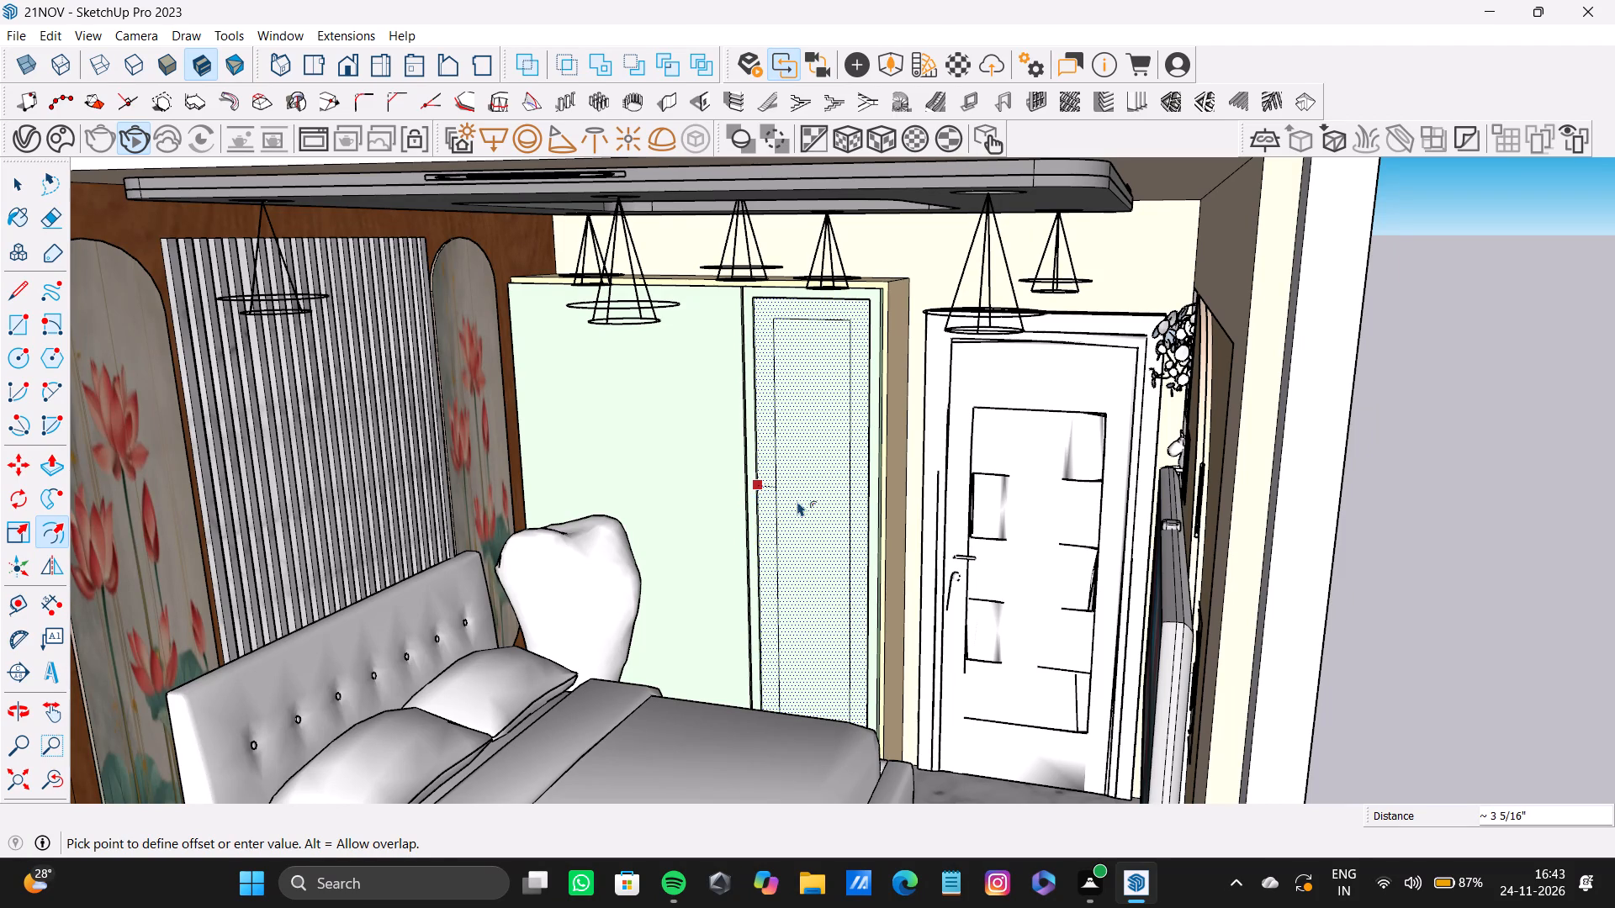
Place two horizontal guides across the narrow wardrobe door's inner outline, one near its top and one near its bottom.
{"action": "key", "text": "t"}
{"action": "left_click", "coordinate": [811, 319]}
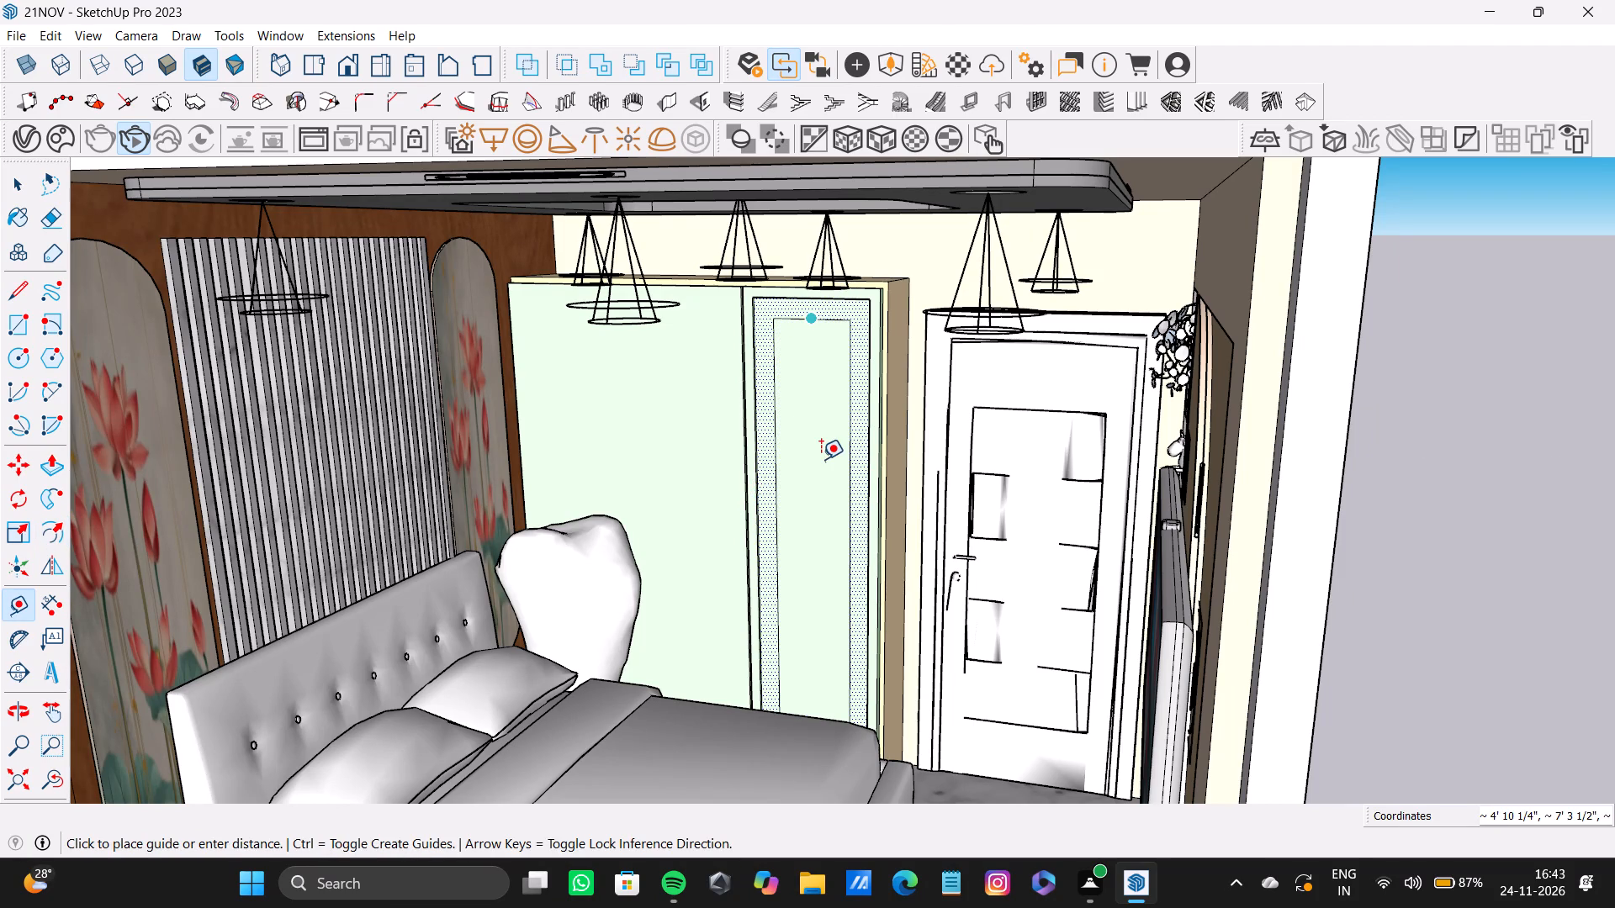
{"action": "left_click", "coordinate": [835, 380]}
{"action": "scroll", "coordinate": [827, 456], "scroll_direction": "down", "scroll_amount": 3}
{"action": "middle_click_drag", "start_coordinate": [833, 467], "coordinate": [770, 446]}
{"action": "scroll", "coordinate": [829, 420], "scroll_direction": "up", "scroll_amount": 2}
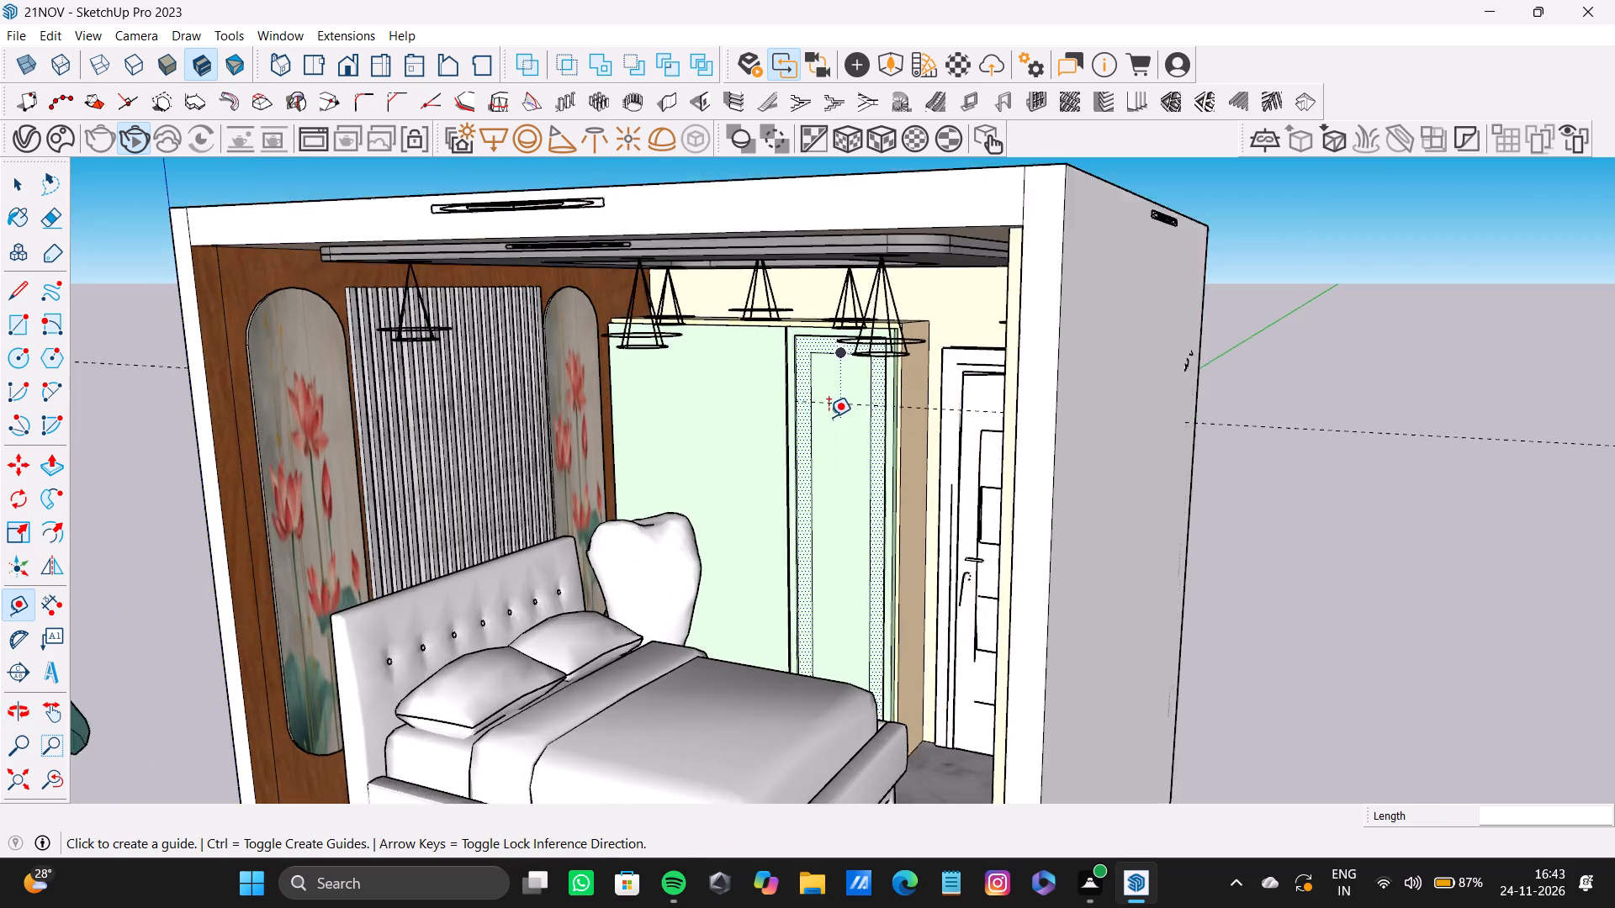
{"action": "scroll", "coordinate": [829, 417], "scroll_direction": "up", "scroll_amount": 4}
{"action": "left_click", "coordinate": [860, 397]}
{"action": "scroll", "coordinate": [862, 523], "scroll_direction": "down", "scroll_amount": 3}
{"action": "middle_click_drag", "start_coordinate": [865, 573], "coordinate": [871, 347], "text": "shift"}
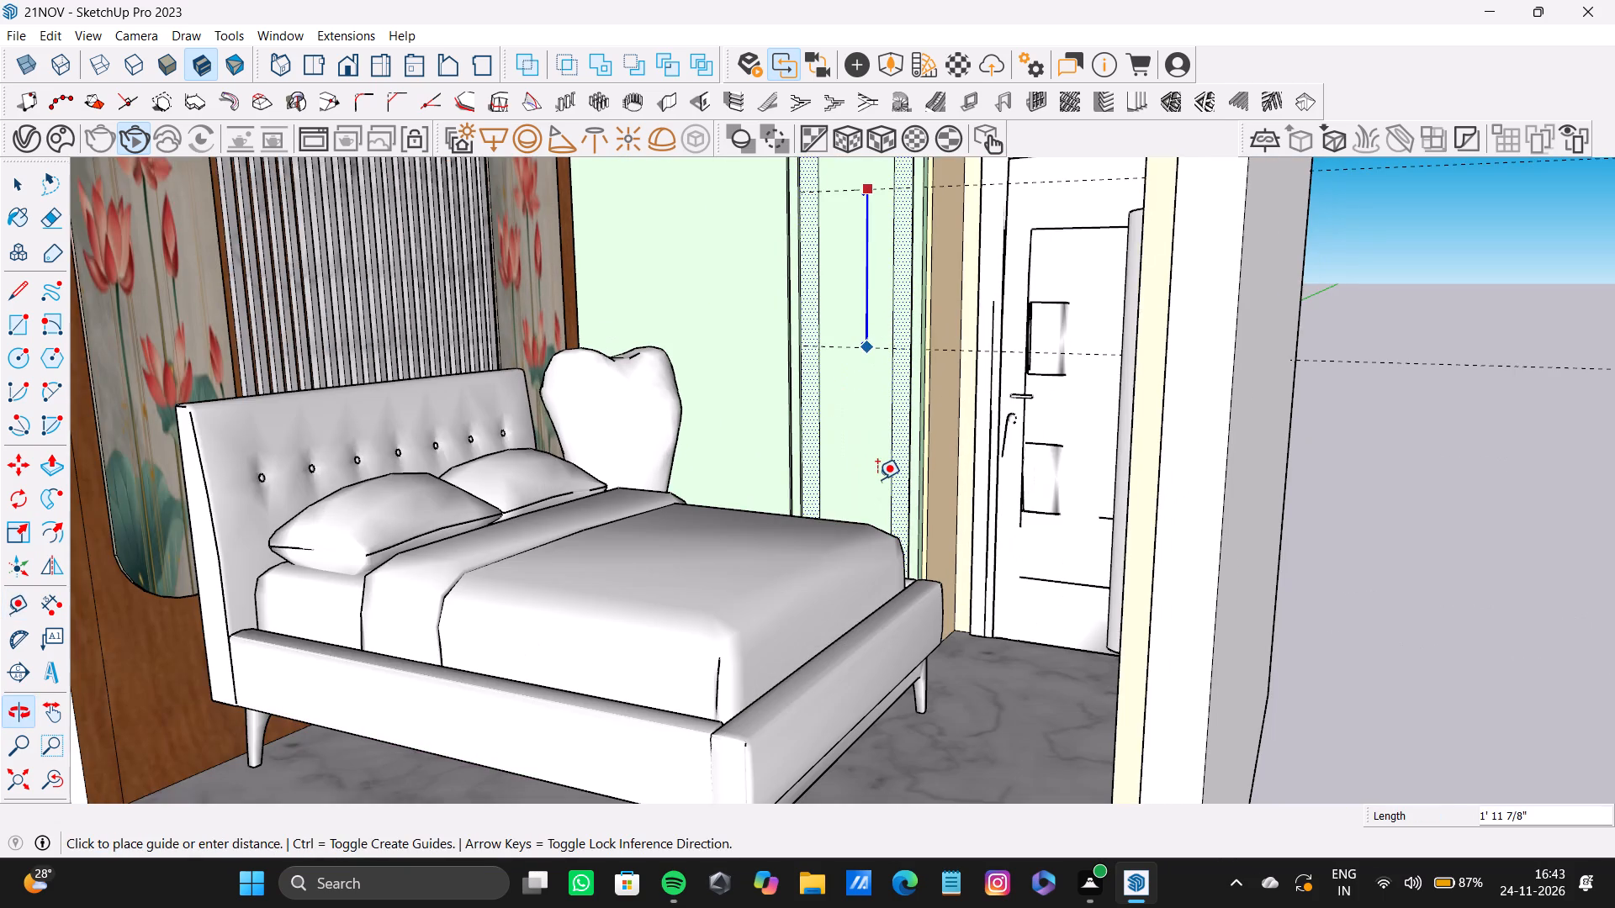
{"action": "scroll", "coordinate": [877, 479], "scroll_direction": "up", "scroll_amount": 8}
{"action": "middle_click_drag", "start_coordinate": [889, 513], "coordinate": [878, 607]}
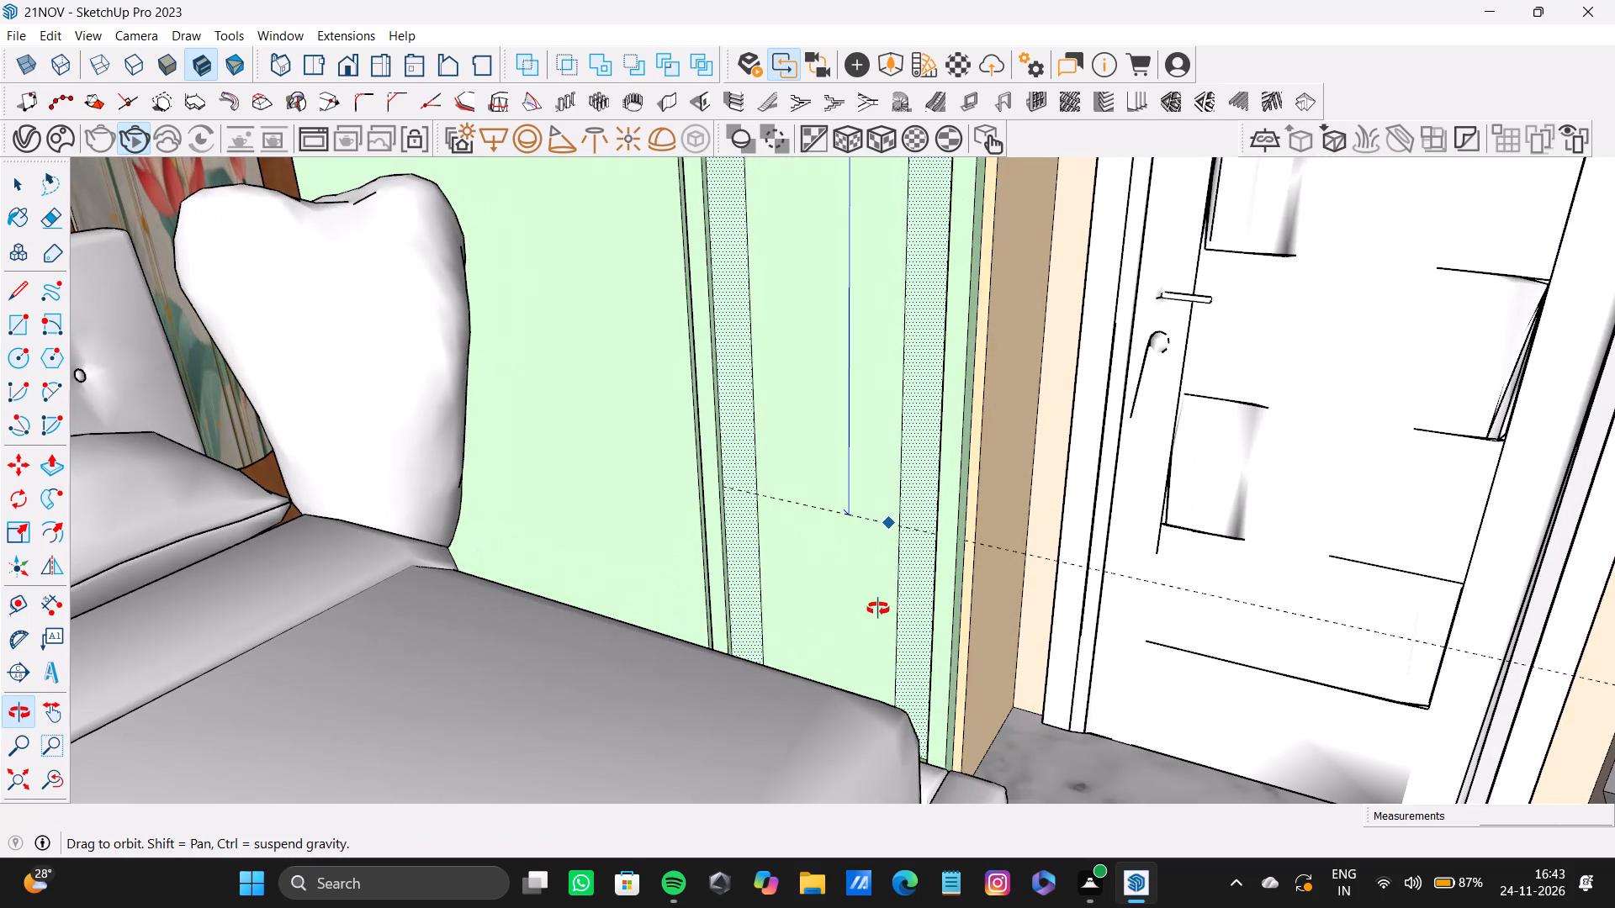
{"action": "left_click", "coordinate": [839, 516]}
Draw a downward-bulging arc across the inner outline, spanning its two sides at the lower guide.
{"action": "key", "text": "a"}
{"action": "scroll", "coordinate": [779, 520], "scroll_direction": "up", "scroll_amount": 3}
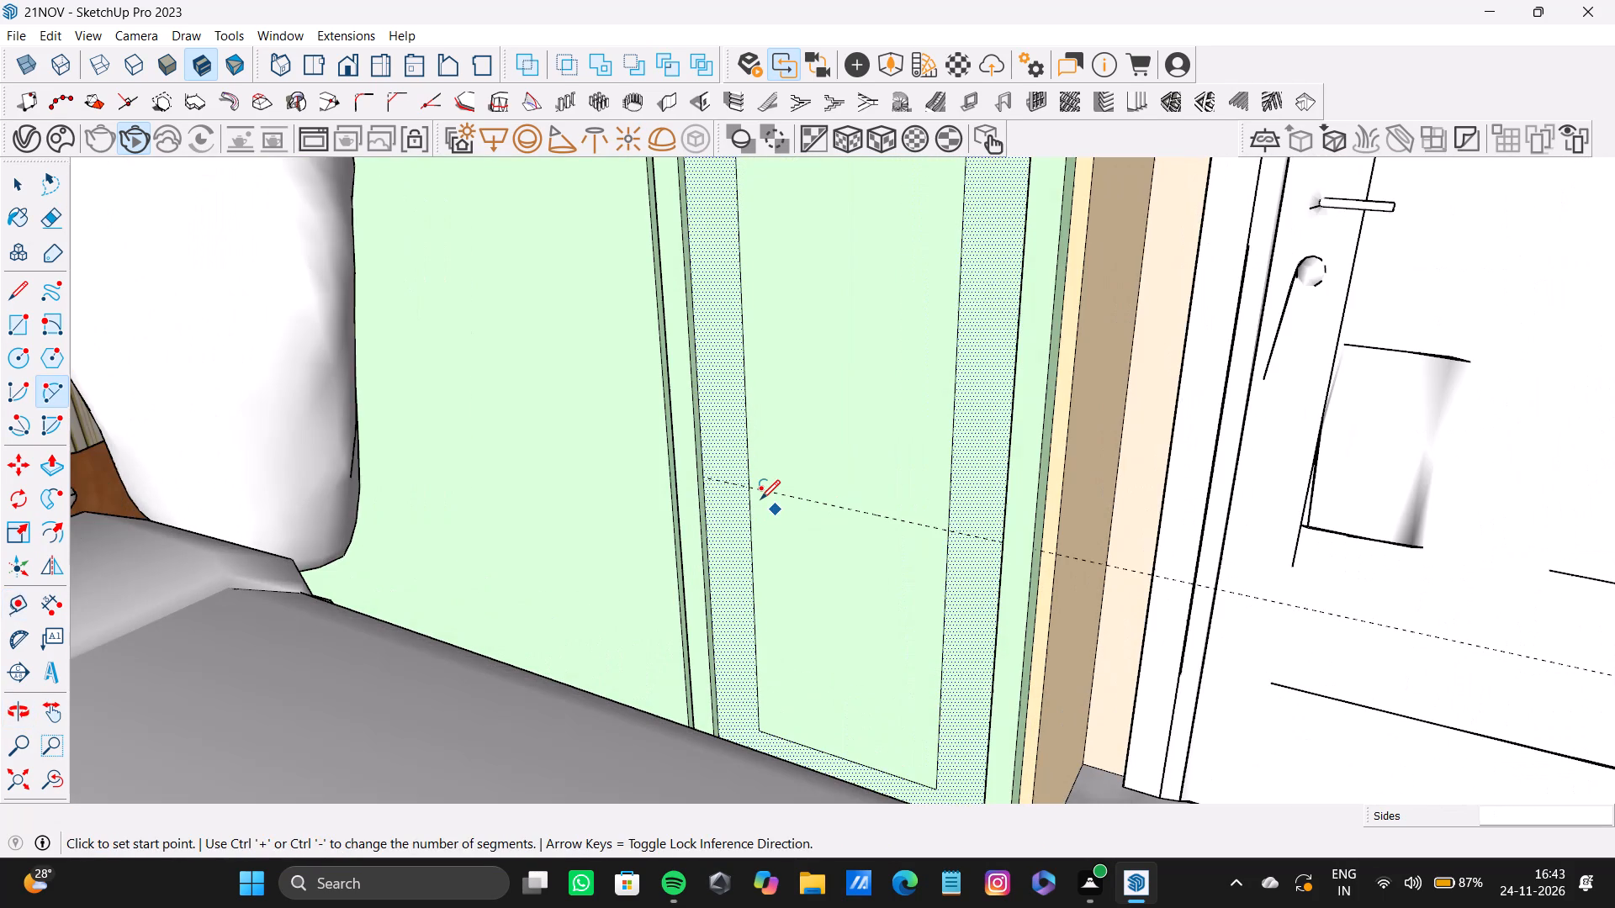
{"action": "left_click", "coordinate": [749, 485]}
{"action": "left_click", "coordinate": [946, 529]}
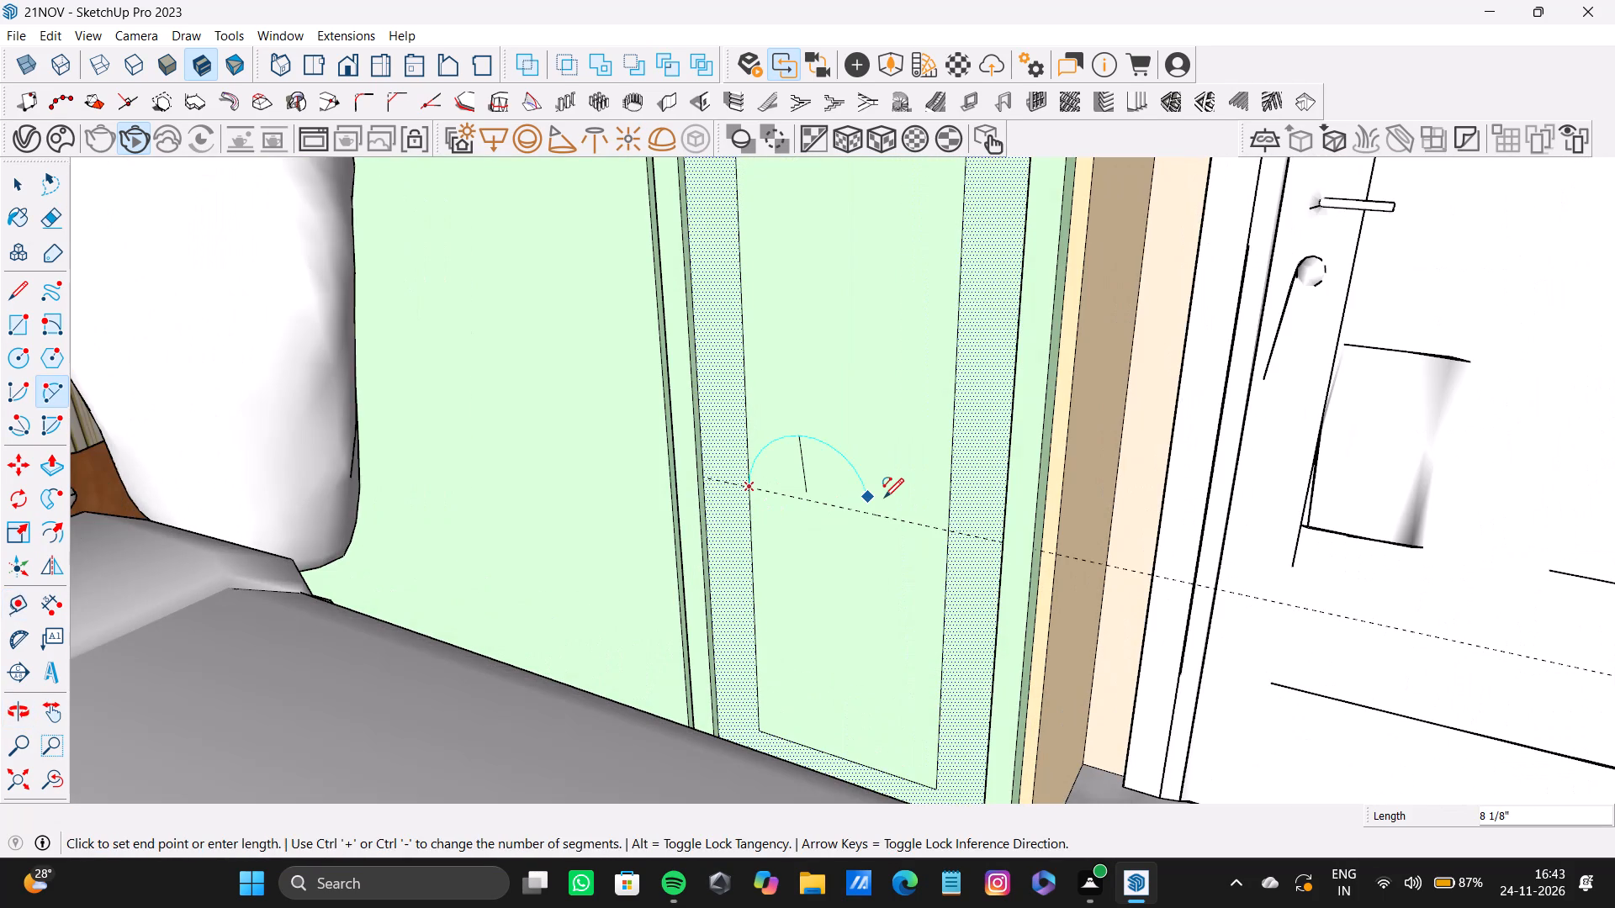
{"action": "left_click", "coordinate": [917, 641]}
Draw an upward-bulging arc across the inner outline at the upper guide, with a bulge of about 6 3/8".
{"action": "scroll", "coordinate": [841, 537], "scroll_direction": "down", "scroll_amount": 10}
{"action": "middle_click_drag", "start_coordinate": [845, 479], "coordinate": [863, 722], "text": "shift"}
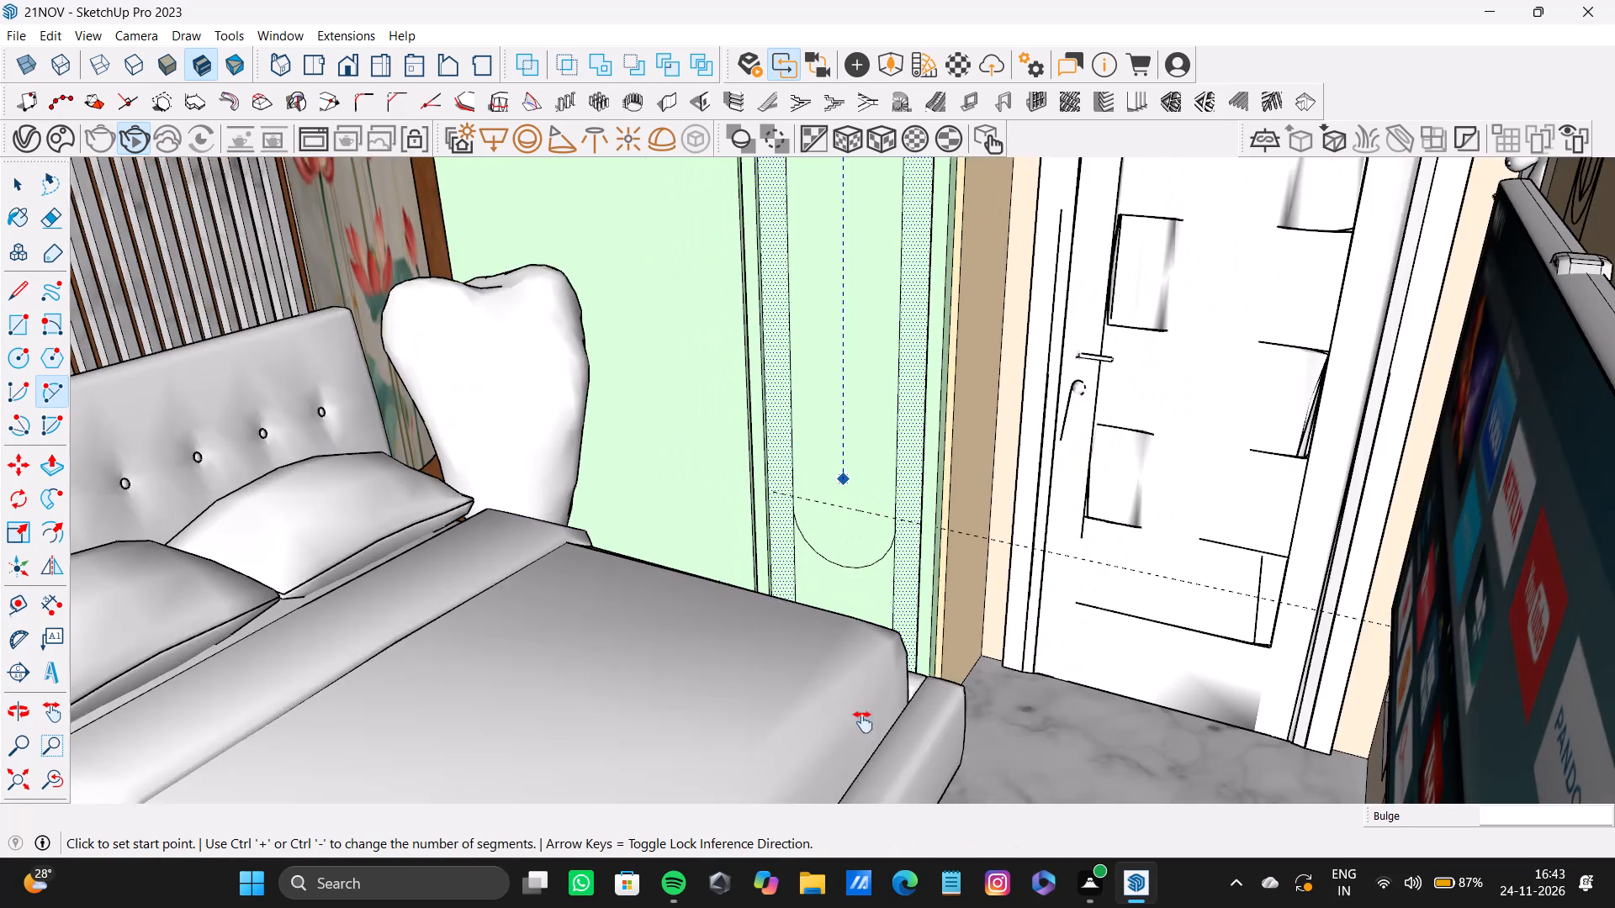
{"action": "middle_click_drag", "start_coordinate": [863, 722], "coordinate": [913, 514], "text": "shift"}
{"action": "scroll", "coordinate": [778, 636], "scroll_direction": "up", "scroll_amount": 4}
{"action": "middle_click_drag", "start_coordinate": [778, 636], "coordinate": [834, 365], "text": "shift"}
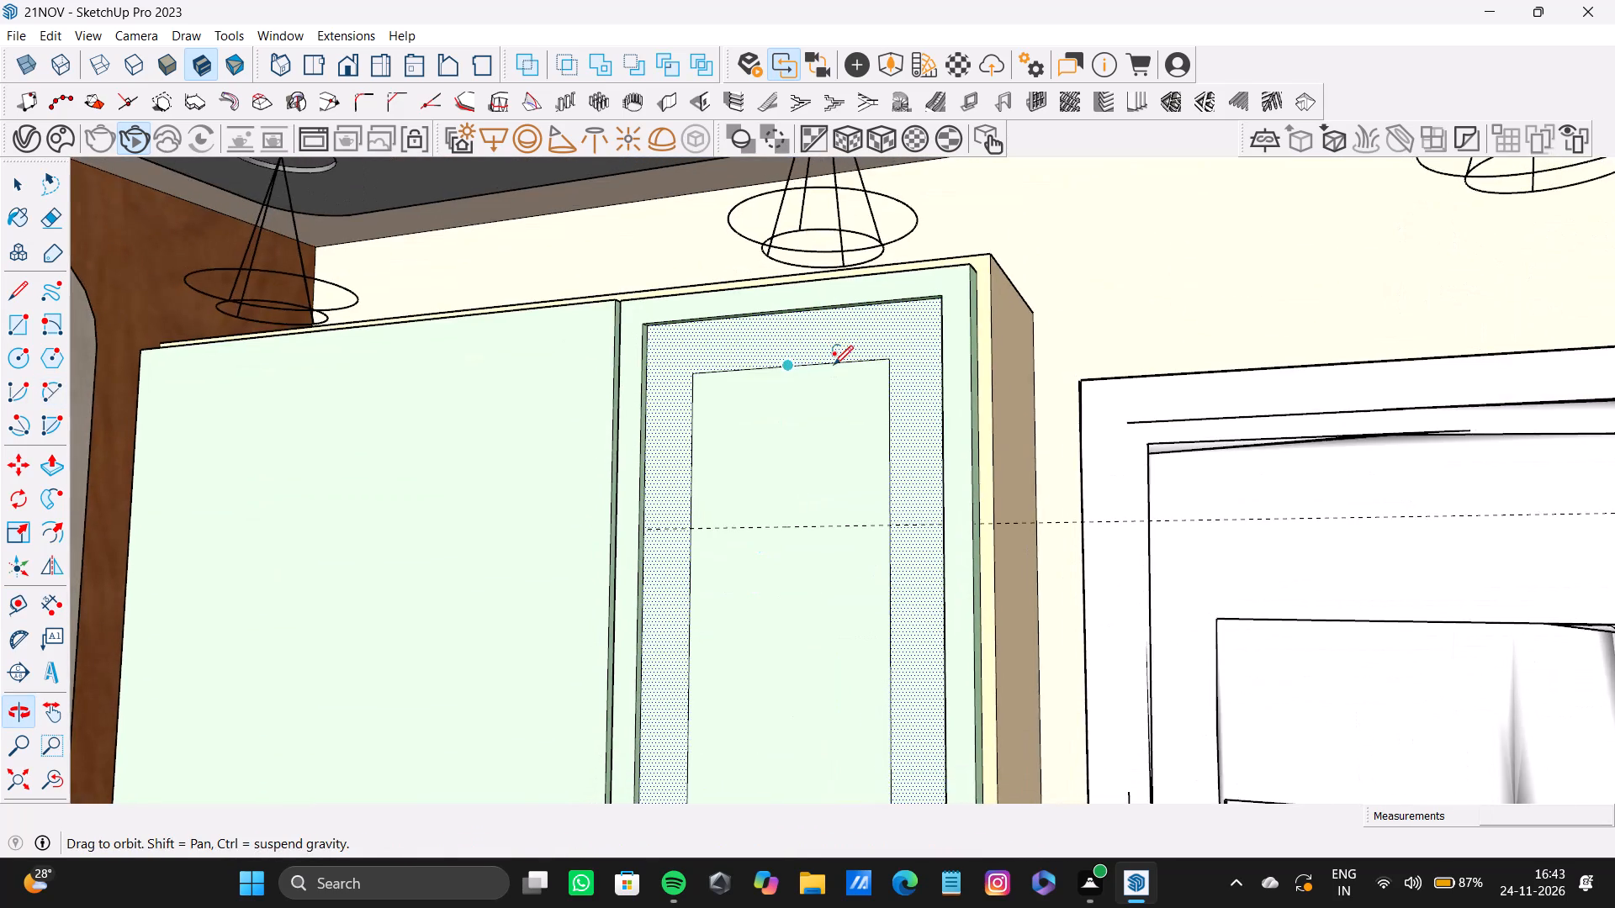
{"action": "scroll", "coordinate": [774, 626], "scroll_direction": "up", "scroll_amount": 3}
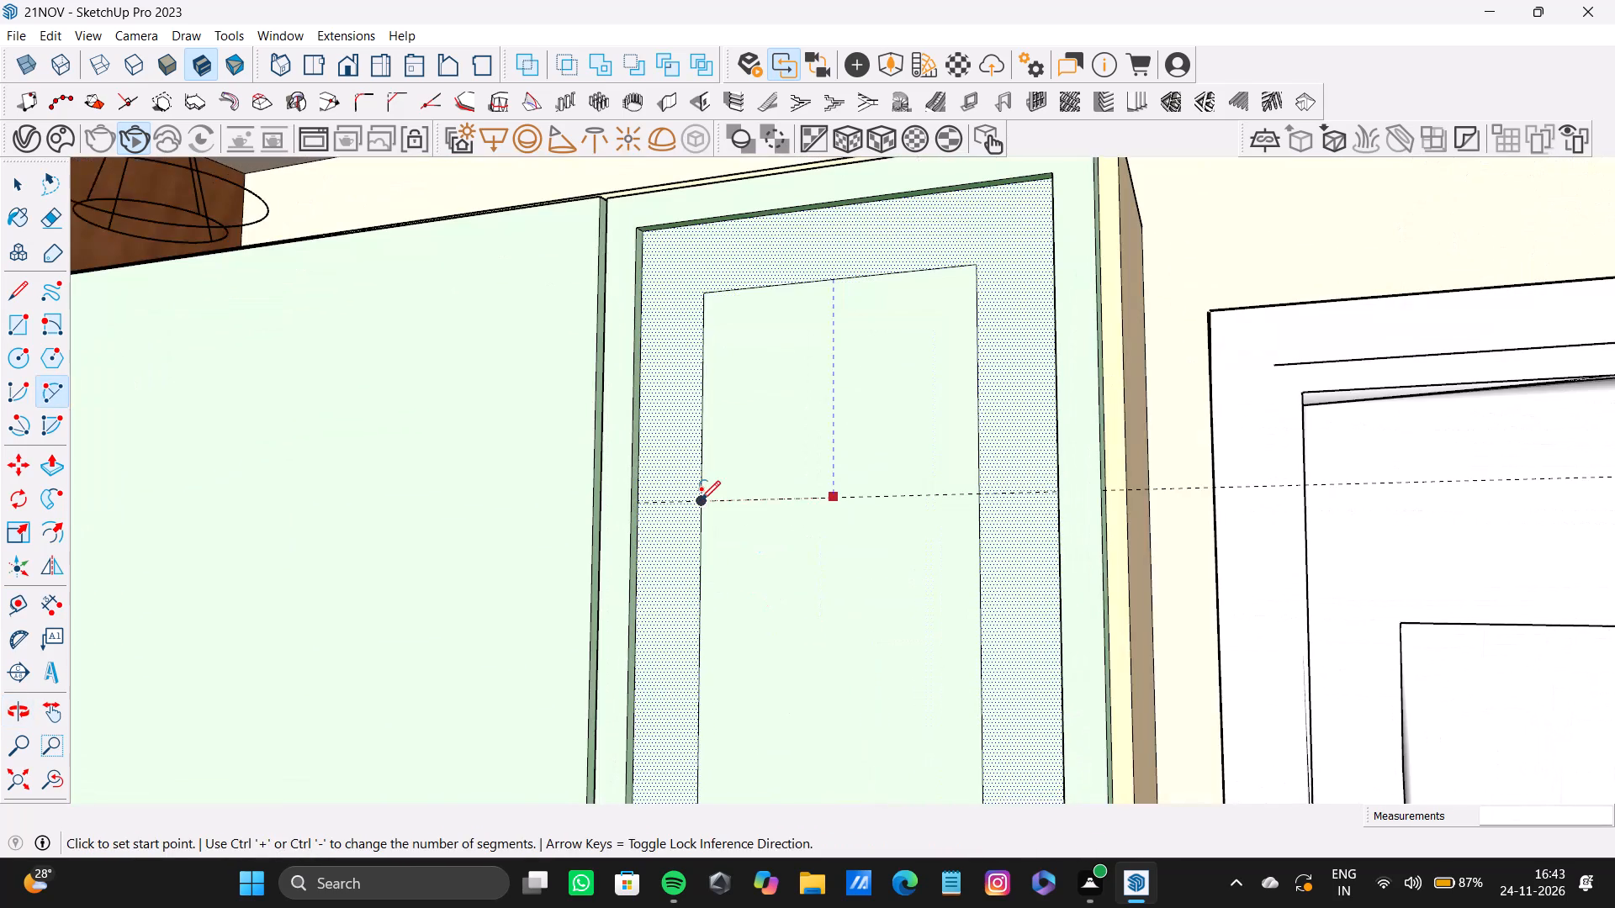
{"action": "key", "text": "space"}
{"action": "key", "text": "a"}
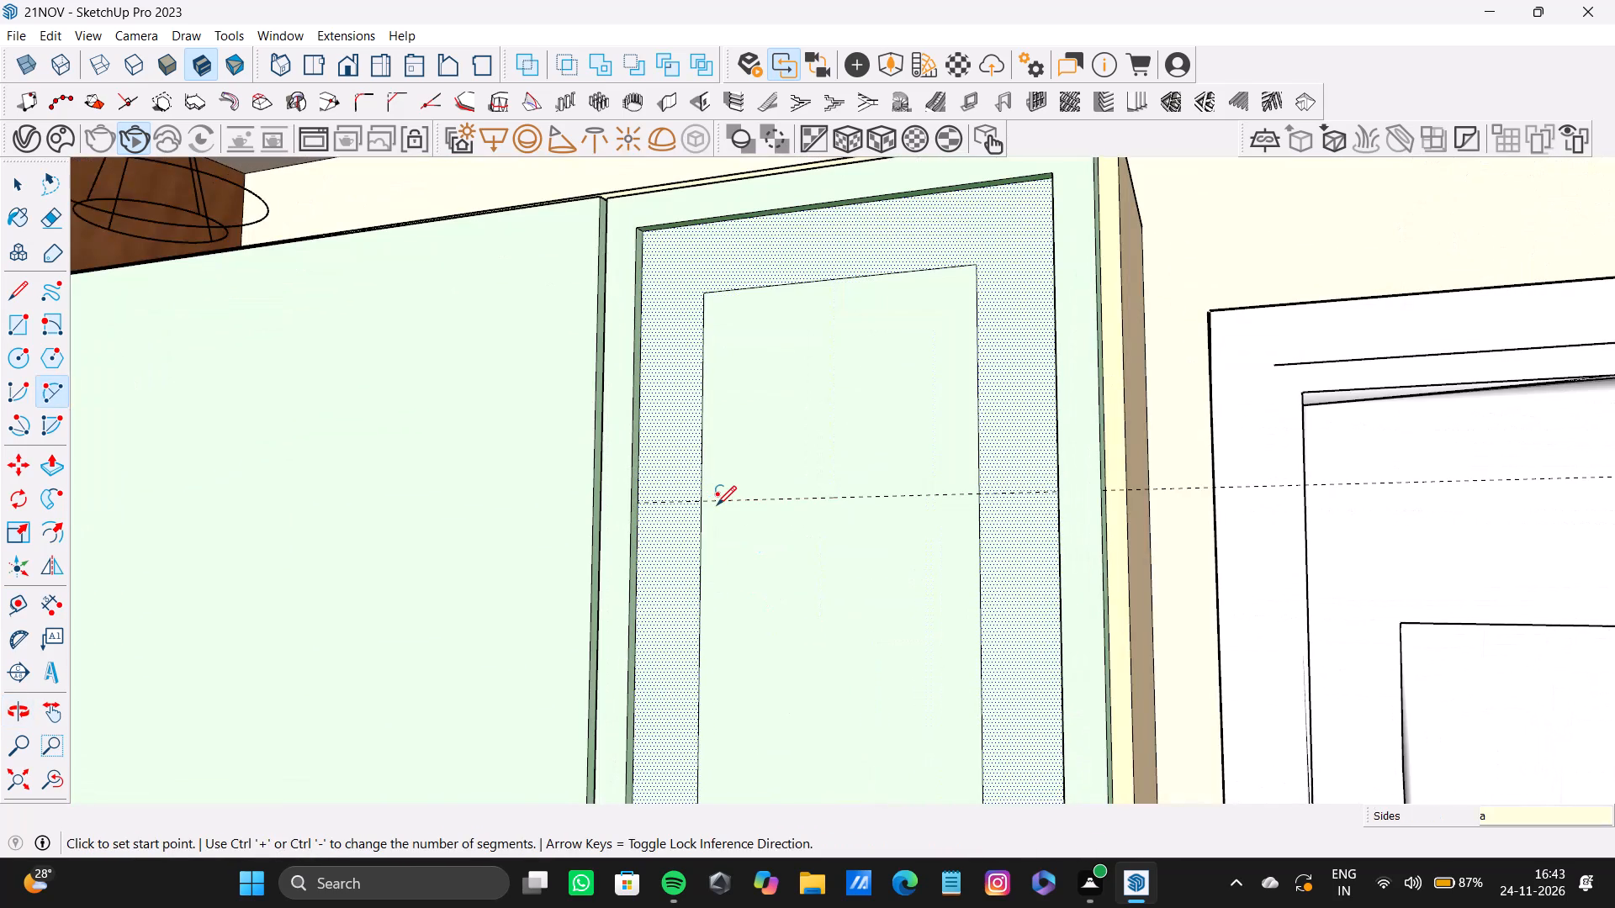
{"action": "left_click_drag", "start_coordinate": [698, 500], "coordinate": [706, 499]}
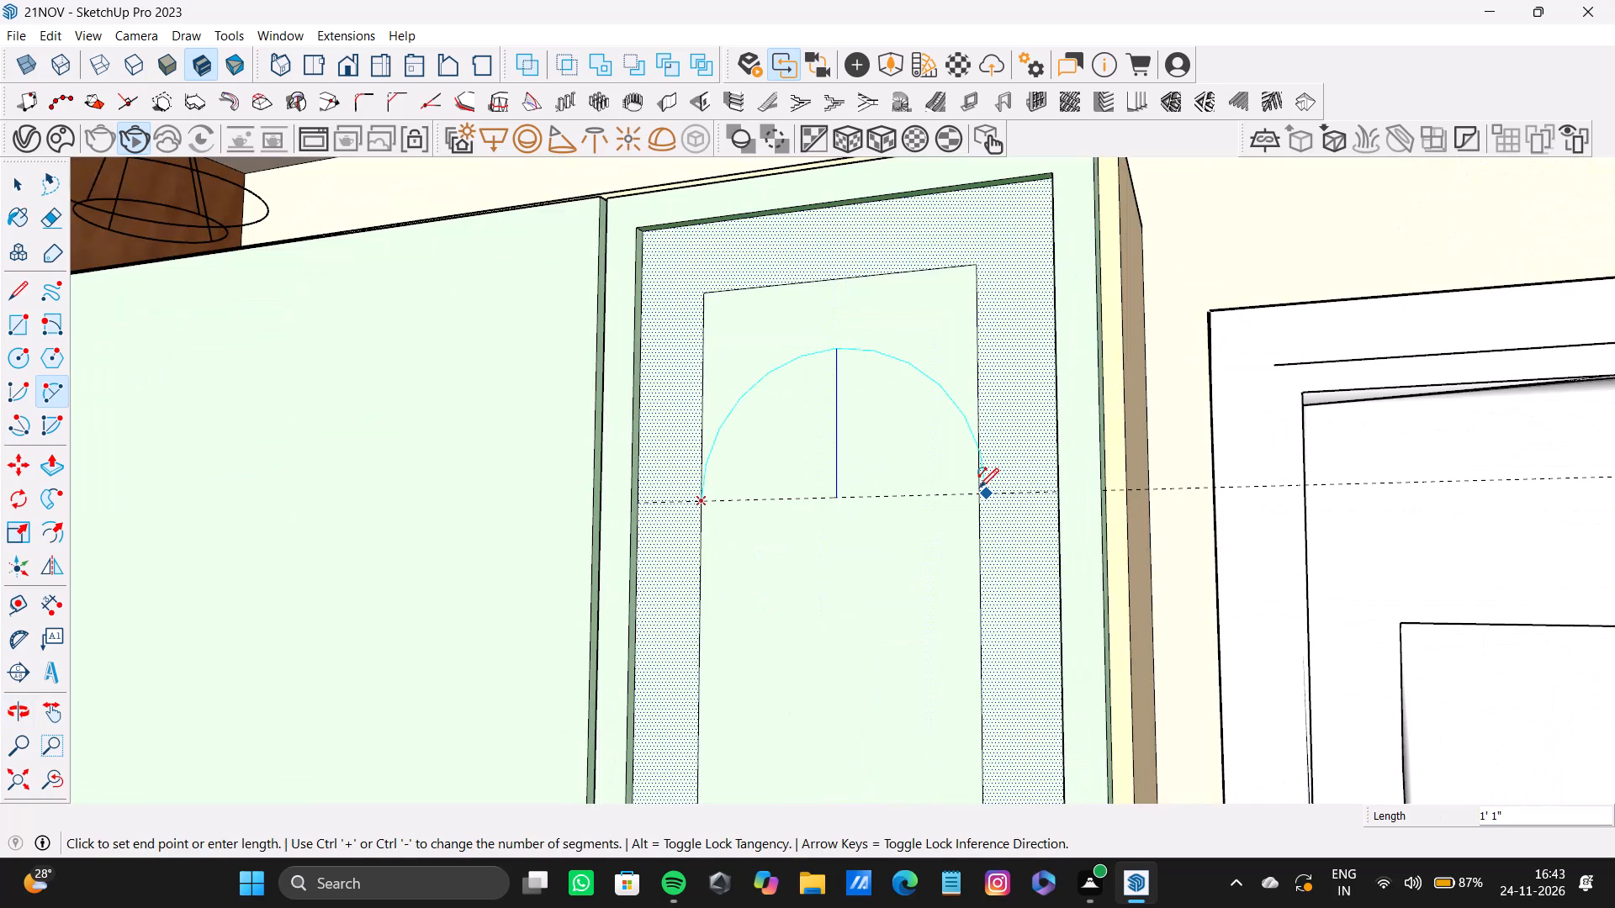
{"action": "left_click", "coordinate": [979, 488]}
{"action": "left_click", "coordinate": [845, 353]}
{"action": "key", "text": "space"}
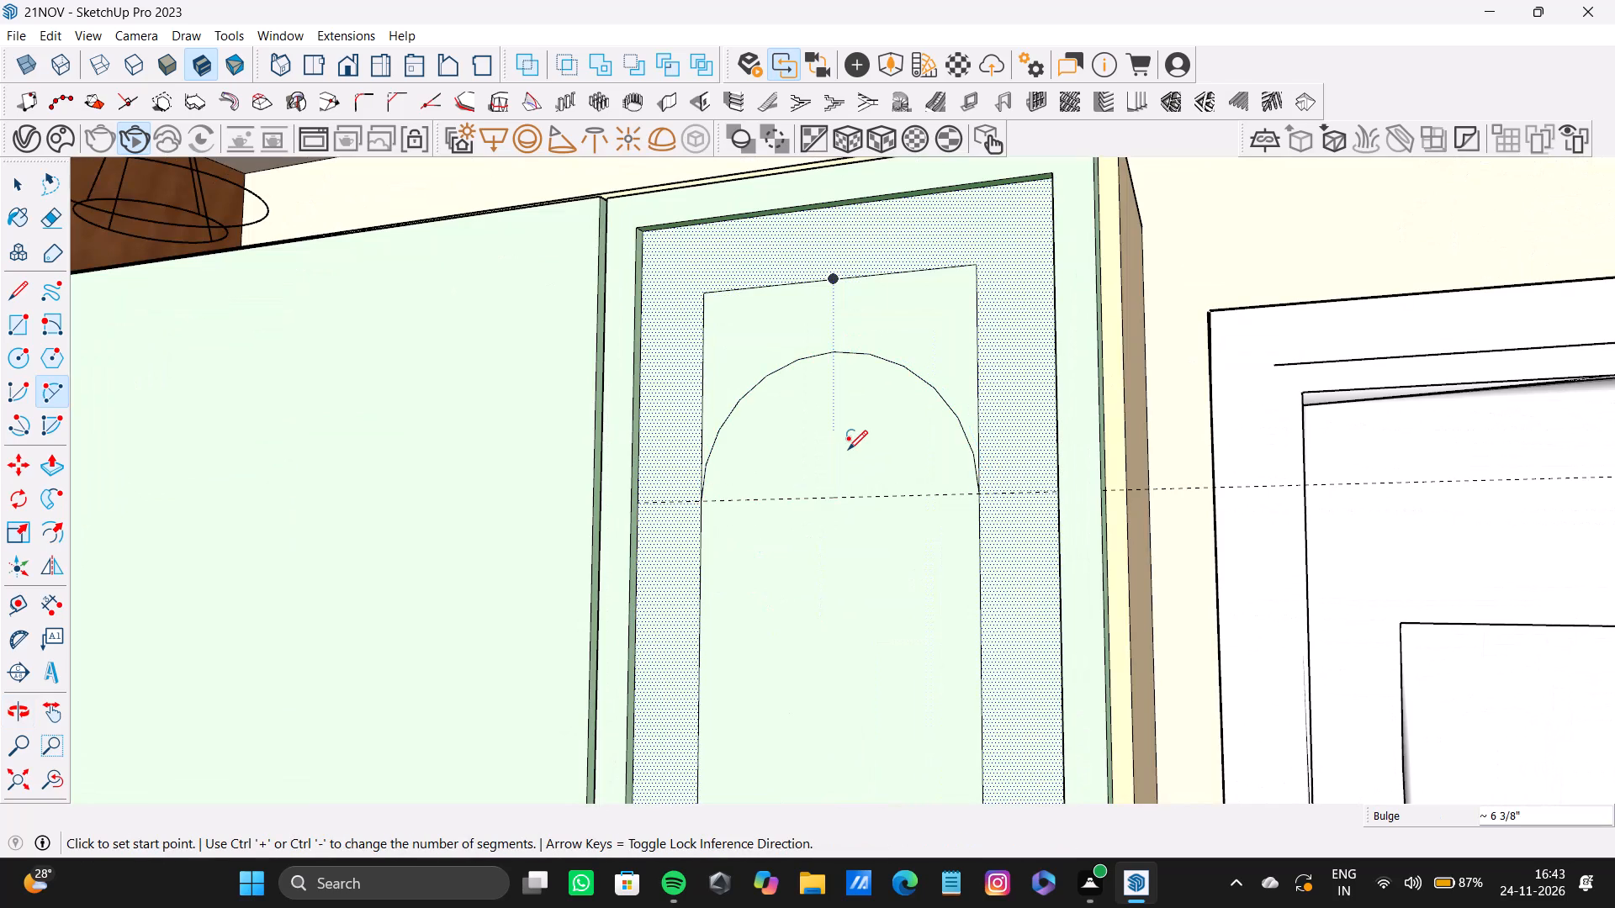
Delete the inner outline's straight edges beyond the two arcs, leaving a rounded-end panel shape.
{"action": "left_click", "coordinate": [702, 434]}
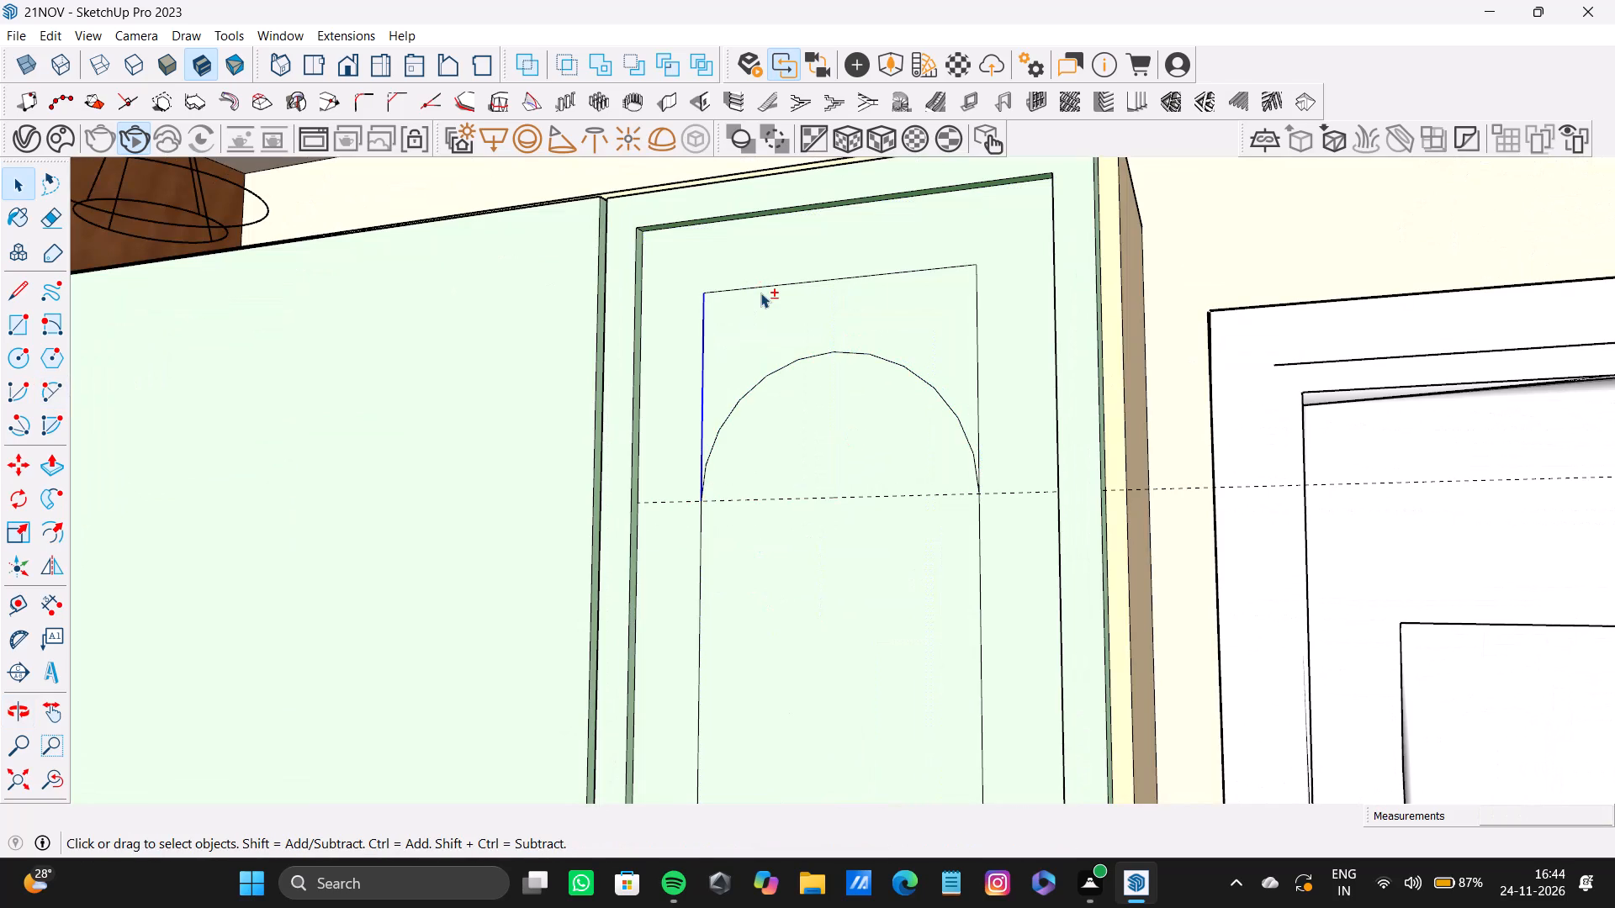
{"action": "left_click", "coordinate": [775, 283], "text": "shift"}
{"action": "left_click", "coordinate": [978, 349], "text": "shift"}
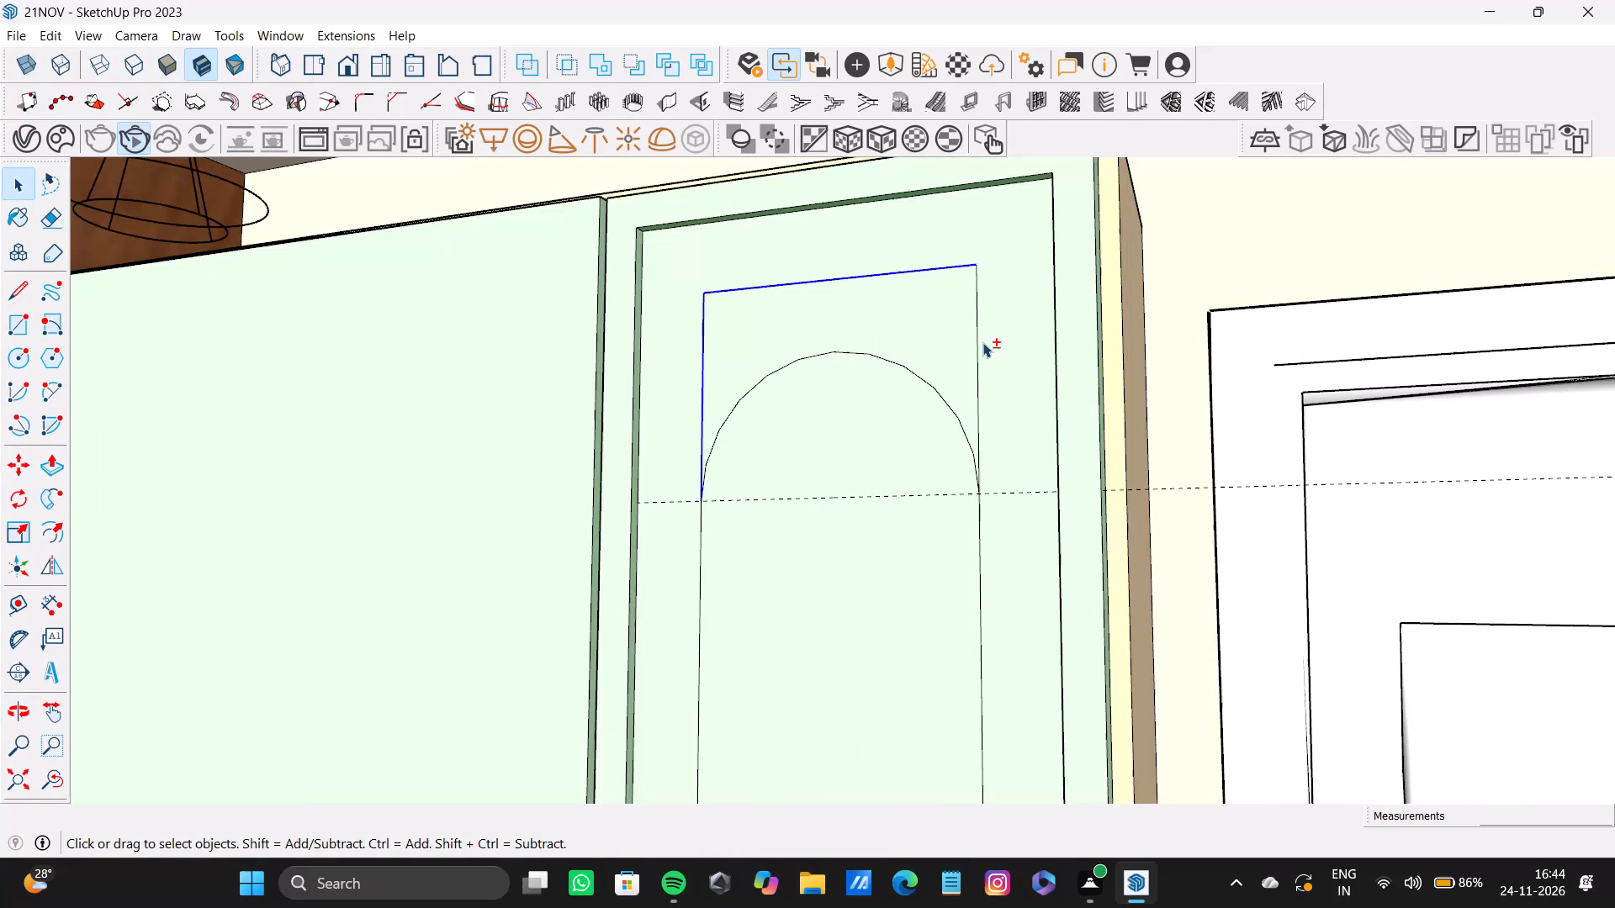
{"action": "scroll", "coordinate": [977, 457], "scroll_direction": "down", "scroll_amount": 9, "text": "shift"}
{"action": "middle_click_drag", "start_coordinate": [911, 531], "coordinate": [906, 179], "text": "shift"}
{"action": "scroll", "coordinate": [973, 446], "scroll_direction": "down", "scroll_amount": 4}
{"action": "middle_click_drag", "start_coordinate": [961, 485], "coordinate": [911, 516]}
{"action": "scroll", "coordinate": [939, 583], "scroll_direction": "up", "scroll_amount": 3}
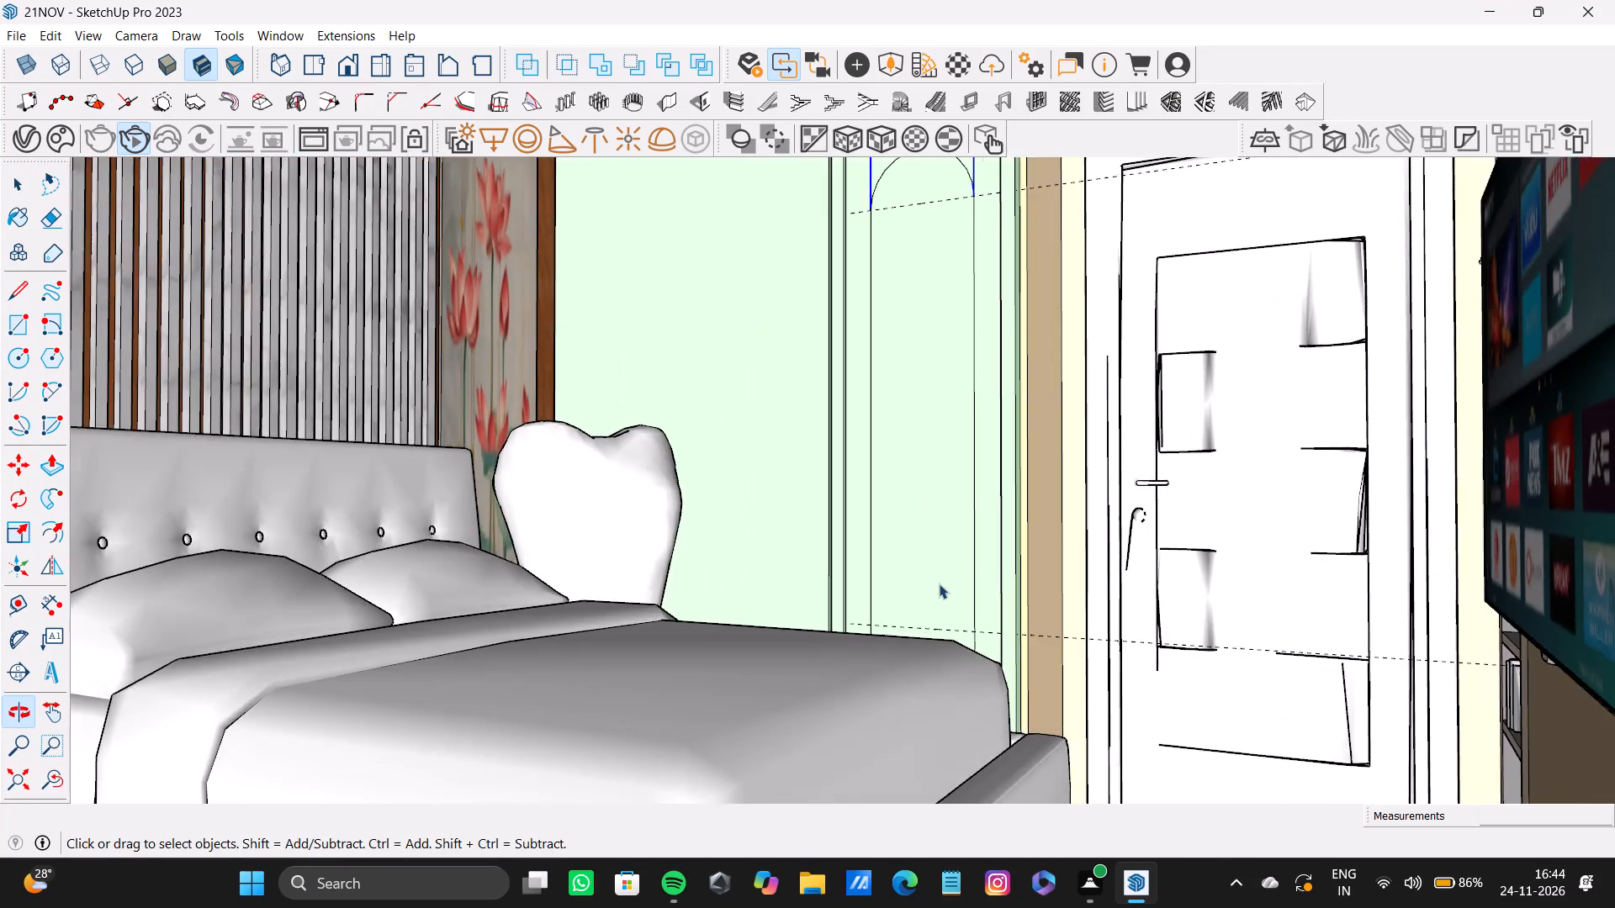
{"action": "scroll", "coordinate": [939, 583], "scroll_direction": "up", "scroll_amount": 2}
{"action": "middle_click_drag", "start_coordinate": [943, 582], "coordinate": [936, 655], "text": "shift"}
{"action": "scroll", "coordinate": [929, 655], "scroll_direction": "up", "scroll_amount": 5, "text": "shift"}
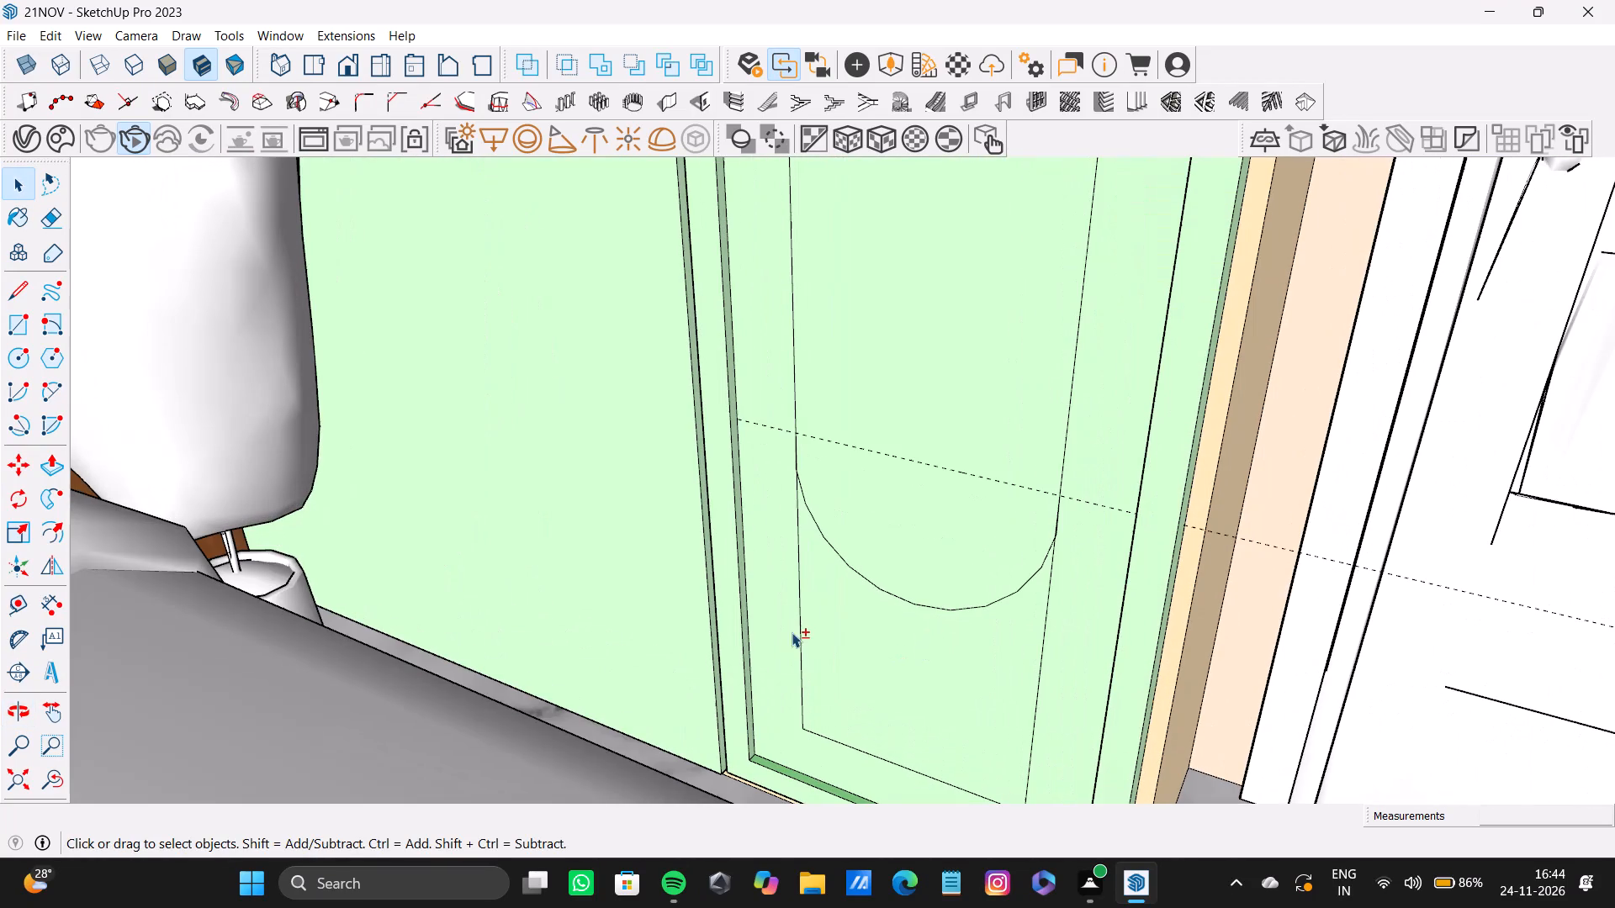
{"action": "left_click", "coordinate": [799, 635], "text": "shift"}
{"action": "left_click", "coordinate": [857, 749], "text": "shift"}
{"action": "left_click", "coordinate": [1034, 725], "text": "shift"}
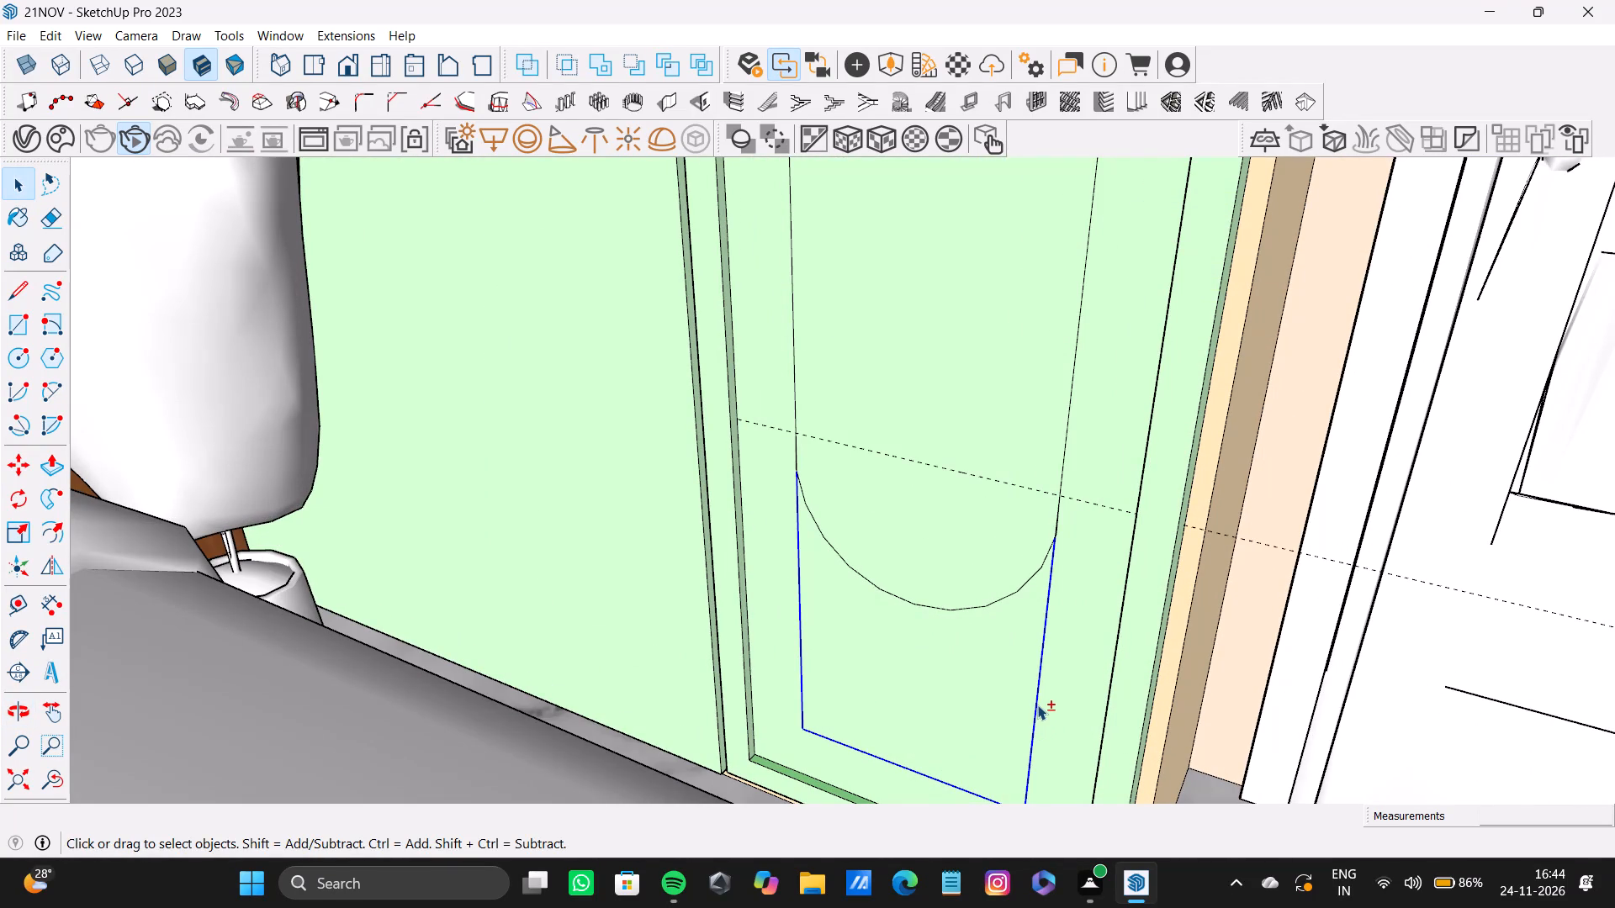
{"action": "key", "text": "shift+Delete"}
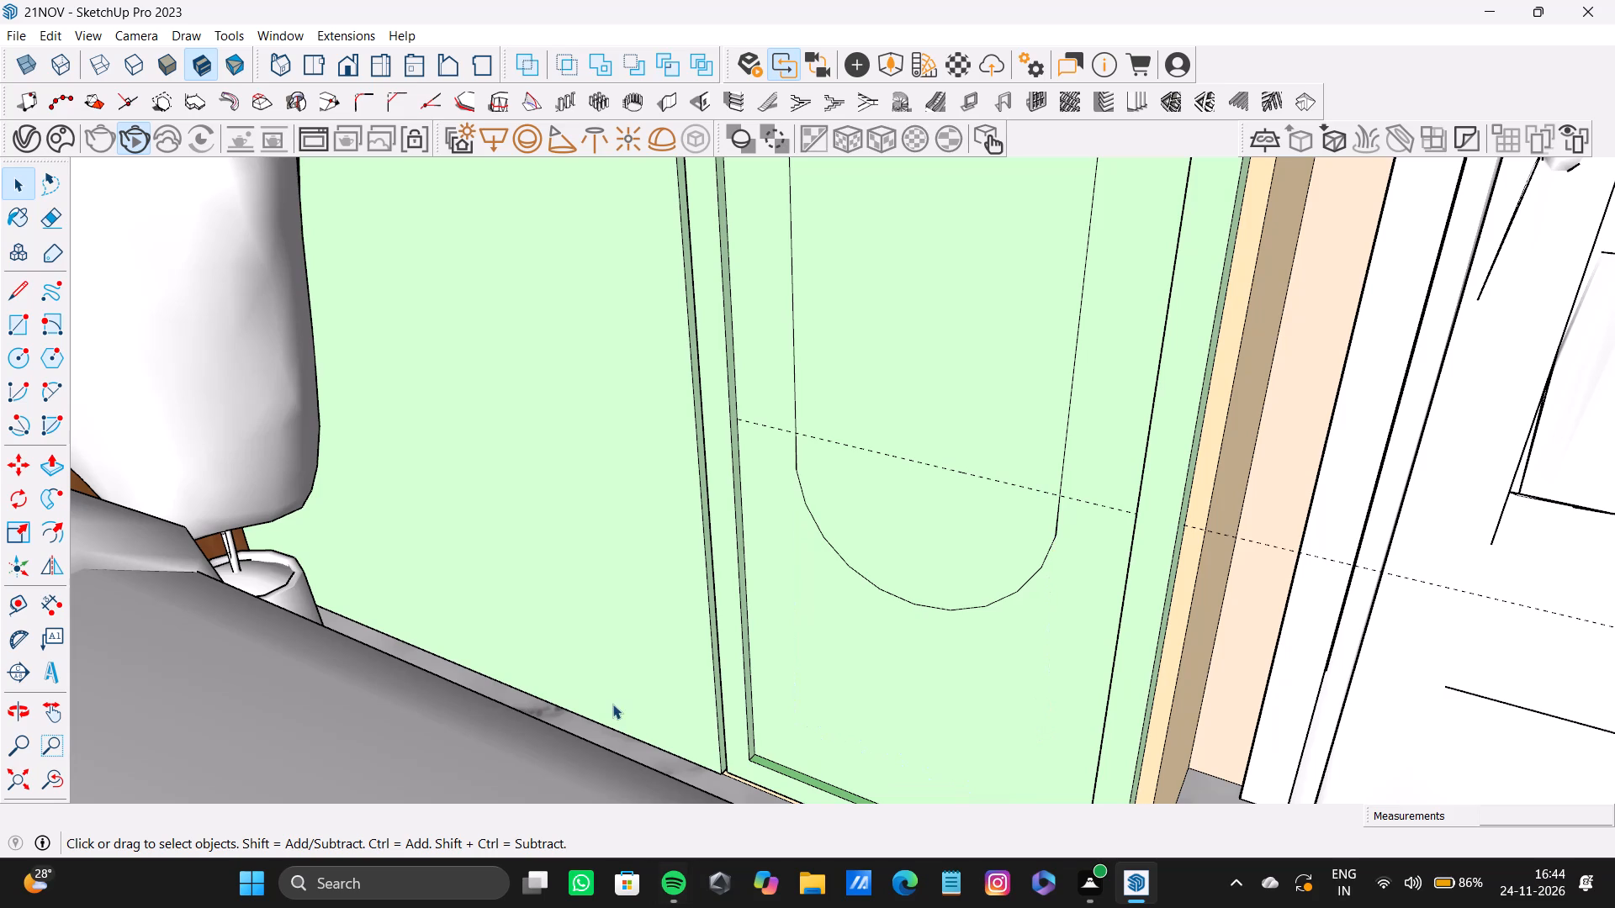
Push/Pull the rounded-end face on the narrow wardrobe door outward by about 7/8".
{"action": "left_click", "coordinate": [22, 768]}
{"action": "middle_click_drag", "start_coordinate": [246, 756], "coordinate": [668, 567]}
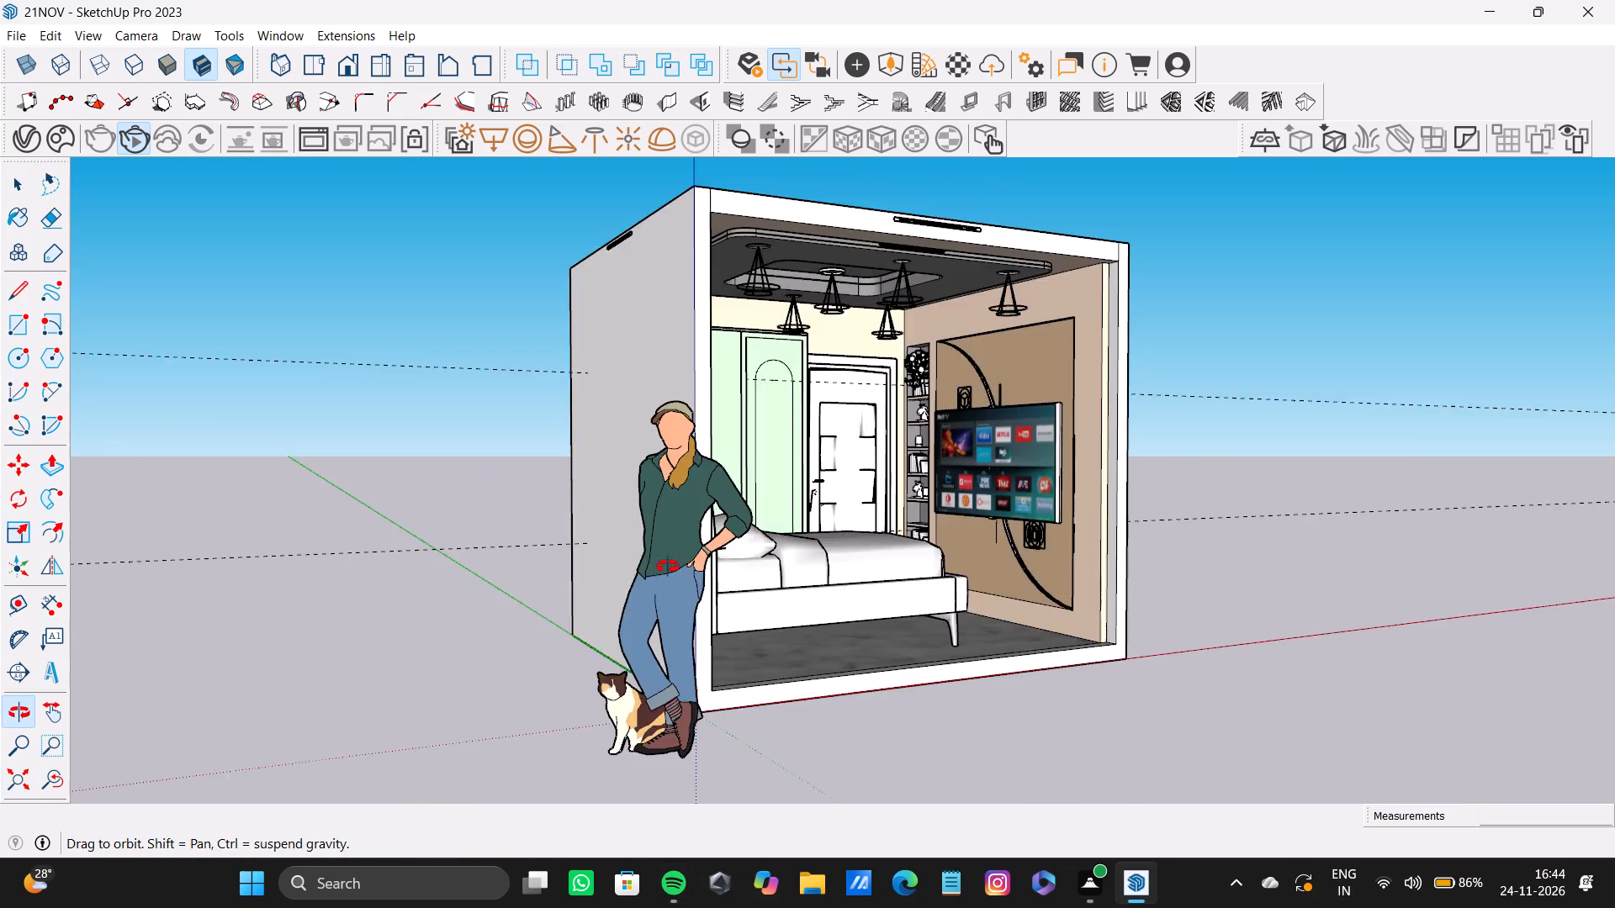
{"action": "middle_click_drag", "start_coordinate": [668, 567], "coordinate": [553, 557]}
{"action": "scroll", "coordinate": [865, 486], "scroll_direction": "up", "scroll_amount": 9}
{"action": "middle_click_drag", "start_coordinate": [890, 372], "coordinate": [680, 349]}
{"action": "scroll", "coordinate": [694, 340], "scroll_direction": "up", "scroll_amount": 3}
{"action": "key", "text": "space"}
{"action": "left_click", "coordinate": [733, 326]}
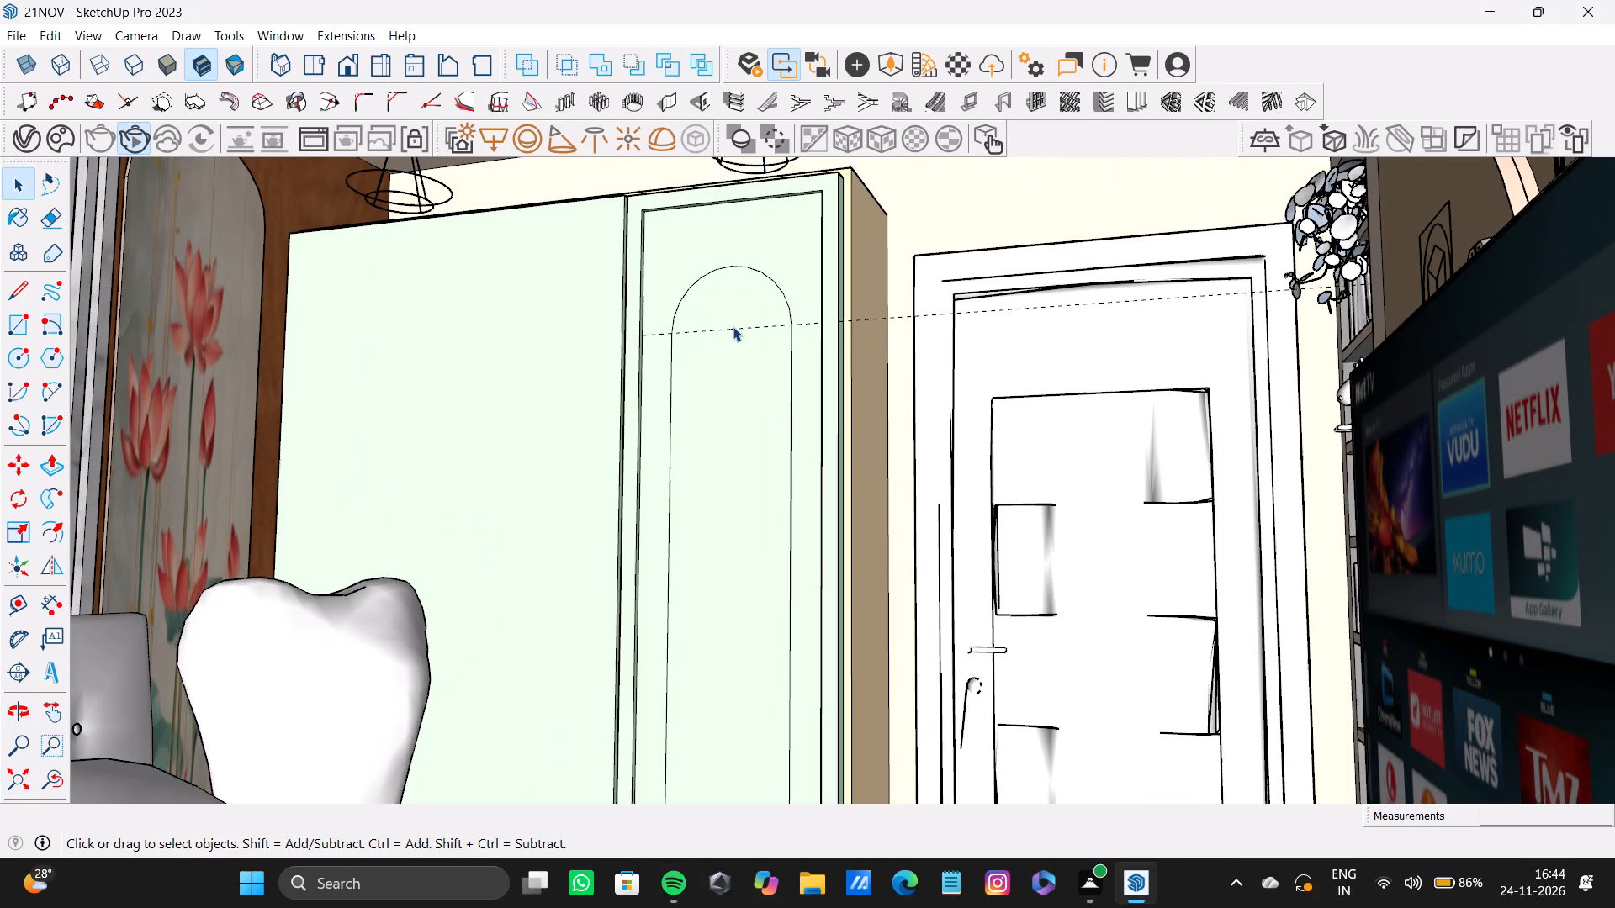
{"action": "left_click", "coordinate": [730, 370]}
{"action": "key", "text": "p"}
{"action": "left_click", "coordinate": [770, 358]}
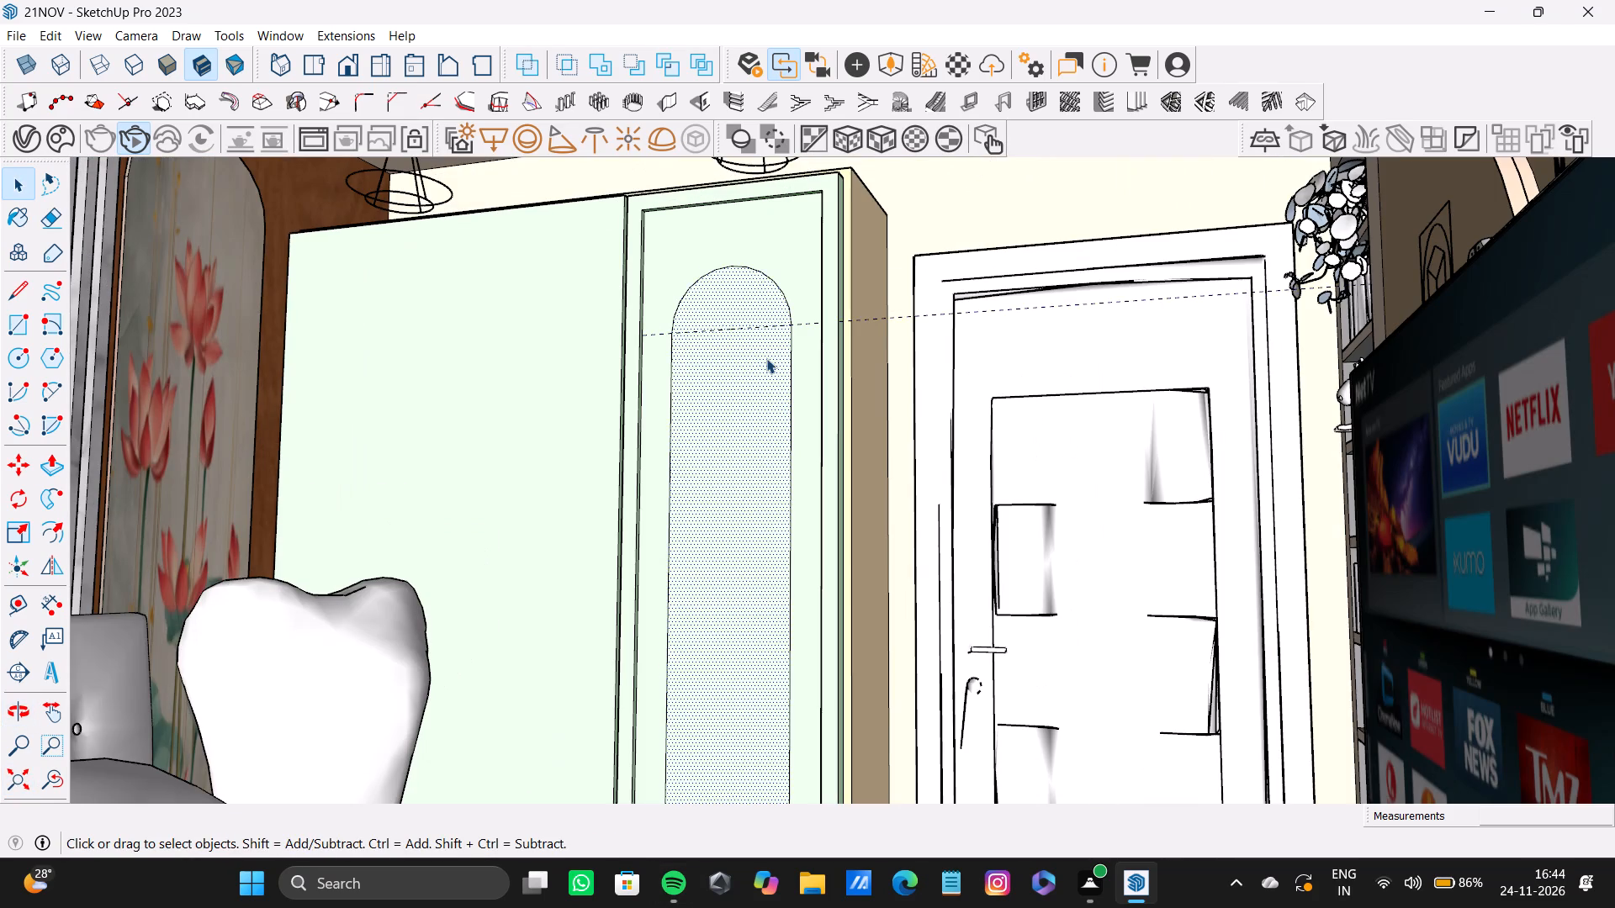
{"action": "key", "text": "space"}
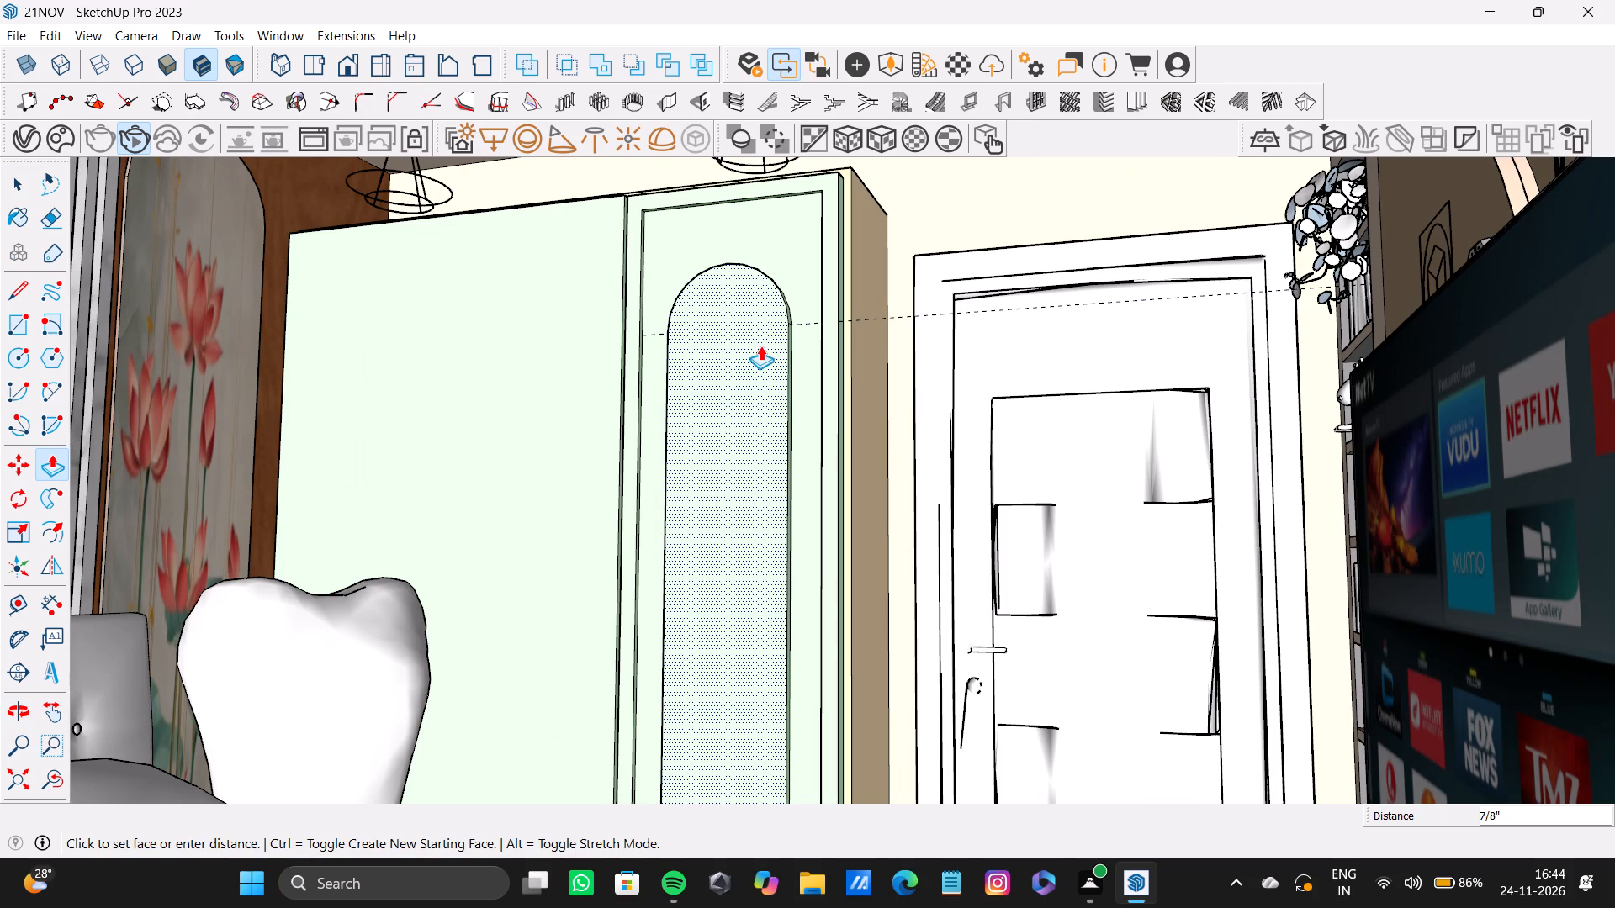
Paint the raised rounded panel's front face and surrounding thin side faces with Mirror 02 from the Glass and Mirrors collection.
{"action": "middle_click_drag", "start_coordinate": [824, 325], "coordinate": [752, 409]}
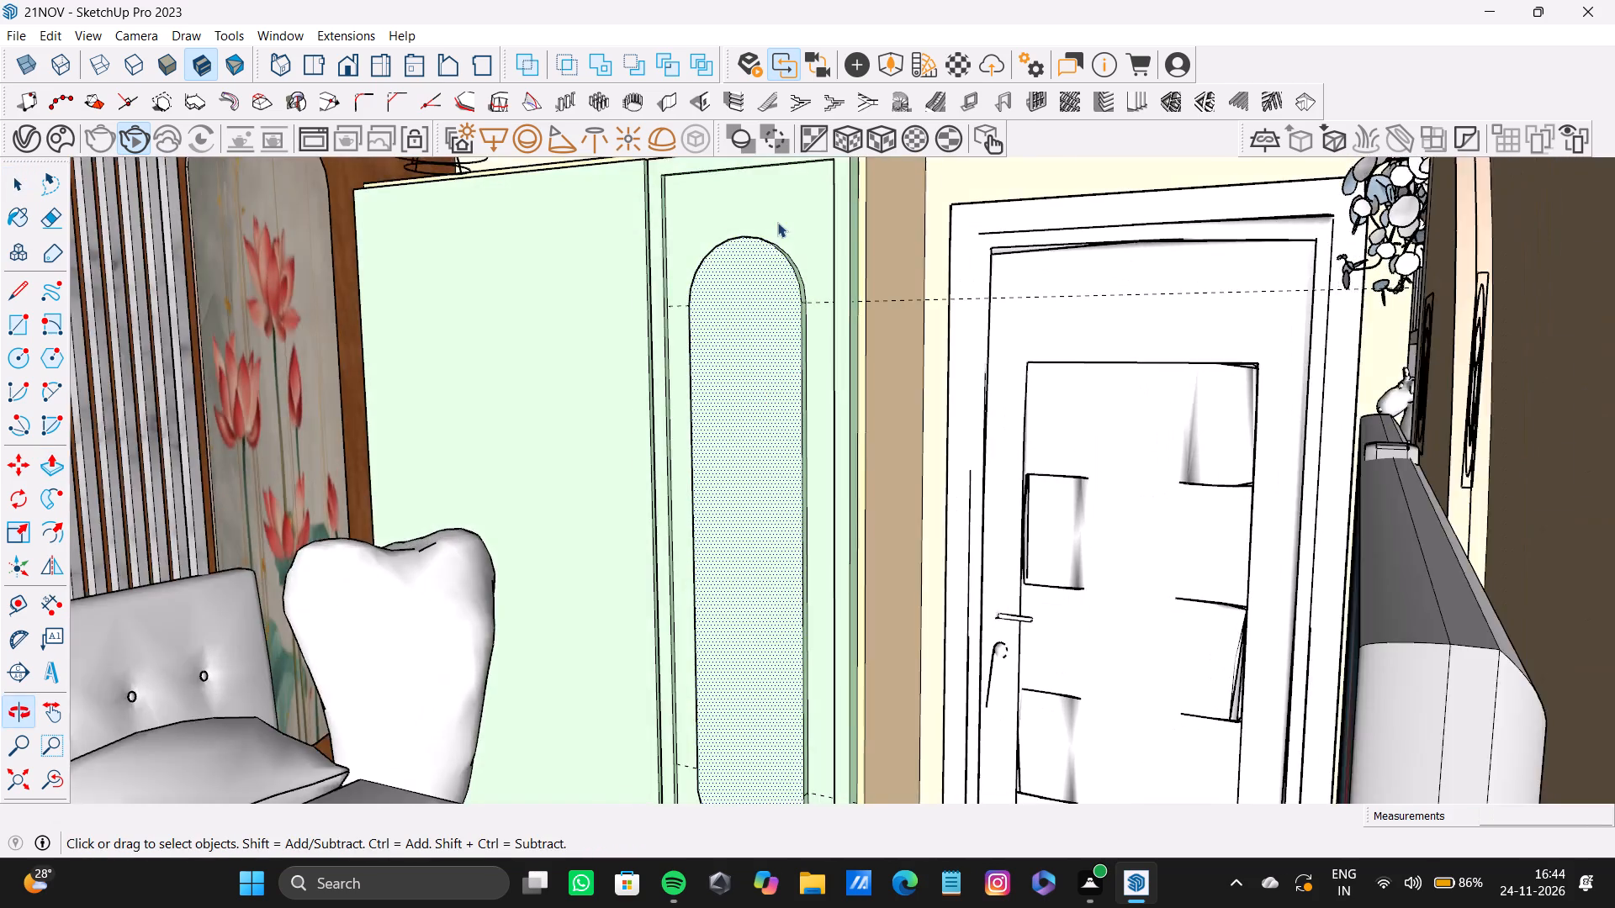
{"action": "scroll", "coordinate": [777, 230], "scroll_direction": "up", "scroll_amount": 10}
{"action": "key", "text": "space"}
{"action": "double_click", "coordinate": [779, 325], "text": "shift"}
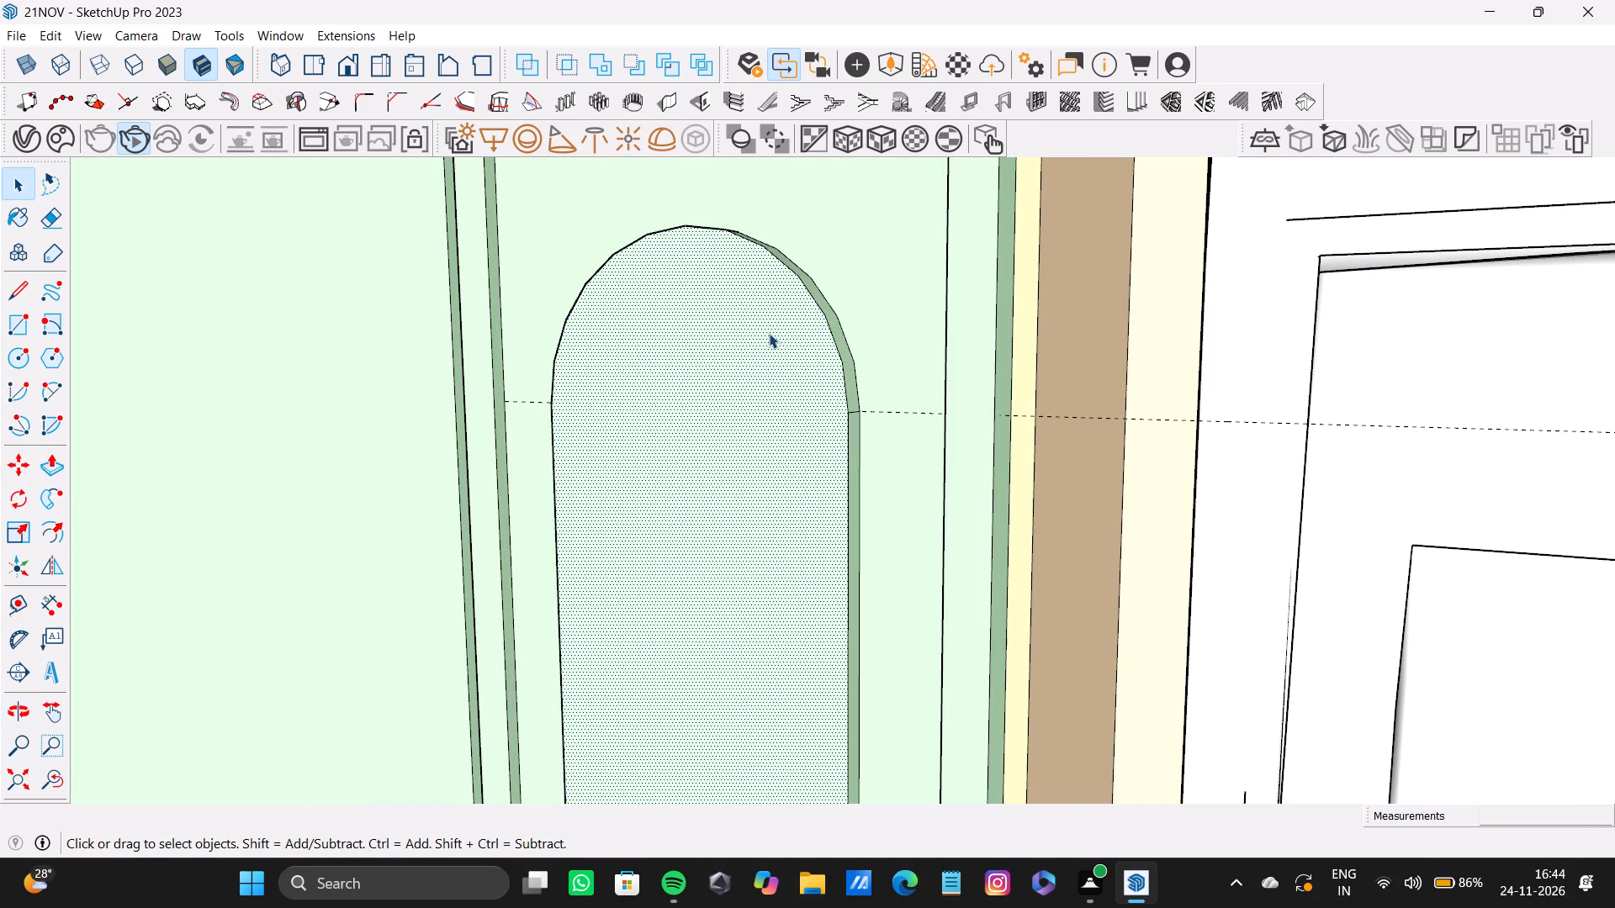
{"action": "double_click", "coordinate": [807, 317], "text": "shift"}
{"action": "scroll", "coordinate": [823, 315], "scroll_direction": "up", "scroll_amount": 5}
{"action": "middle_click_drag", "start_coordinate": [821, 288], "coordinate": [736, 306]}
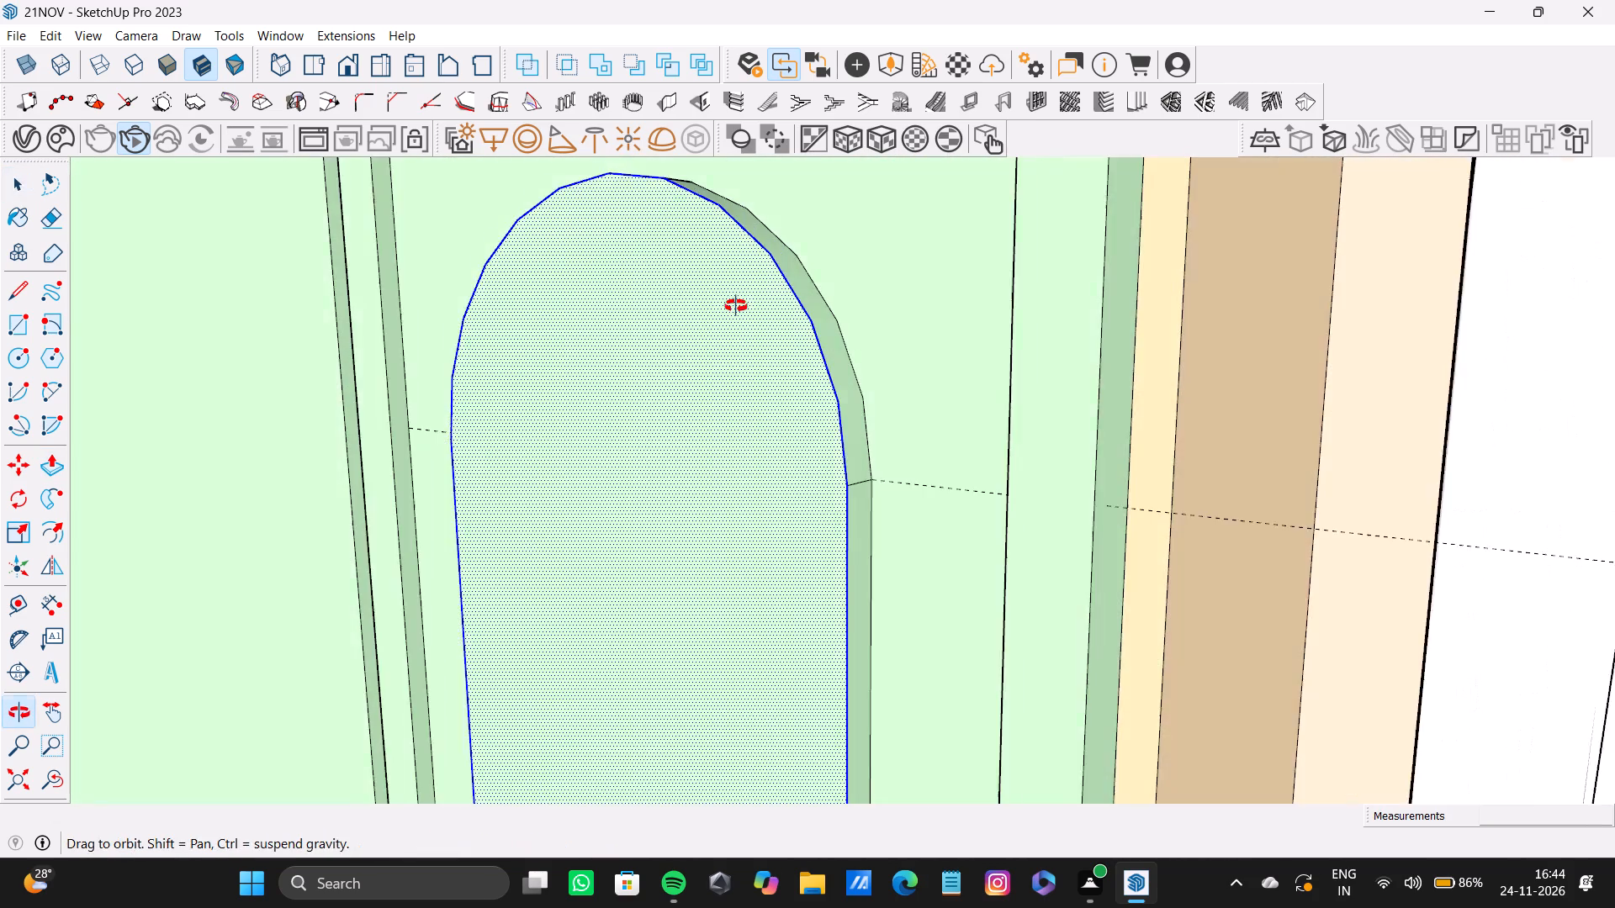
{"action": "scroll", "coordinate": [785, 265], "scroll_direction": "up", "scroll_amount": 3, "text": "shift"}
{"action": "double_click", "coordinate": [784, 261], "text": "shift"}
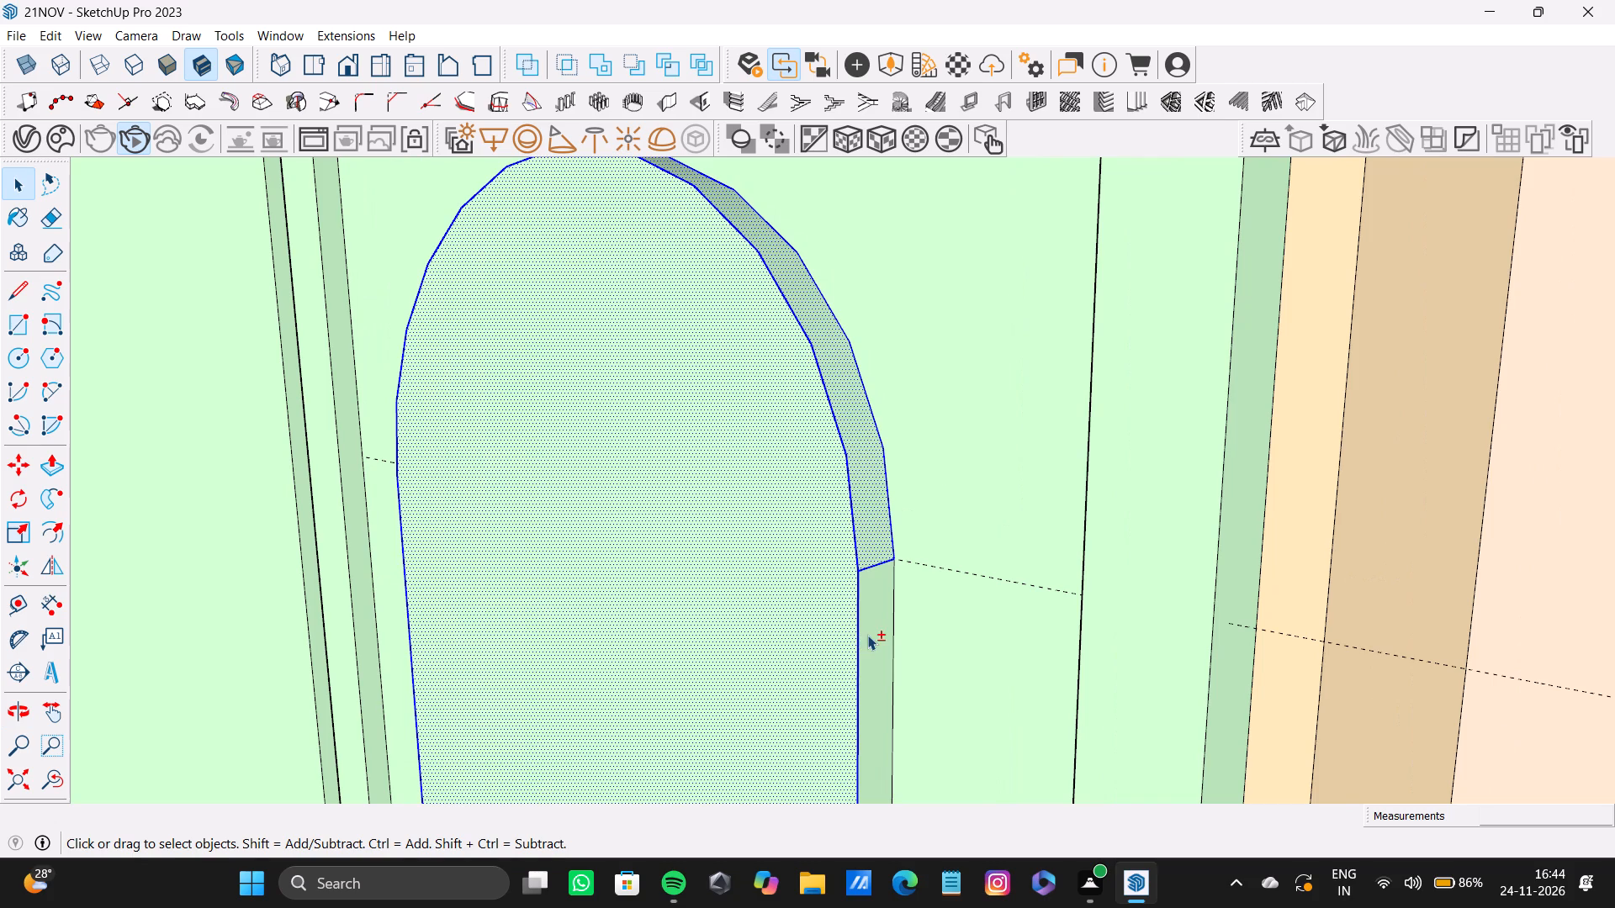
{"action": "double_click", "coordinate": [867, 635], "text": "shift"}
{"action": "scroll", "coordinate": [591, 560], "scroll_direction": "down", "scroll_amount": 5, "text": "shift"}
{"action": "middle_click_drag", "start_coordinate": [534, 539], "coordinate": [919, 602]}
{"action": "scroll", "coordinate": [573, 515], "scroll_direction": "down", "scroll_amount": 5}
{"action": "middle_click_drag", "start_coordinate": [565, 514], "coordinate": [637, 664], "text": "shift"}
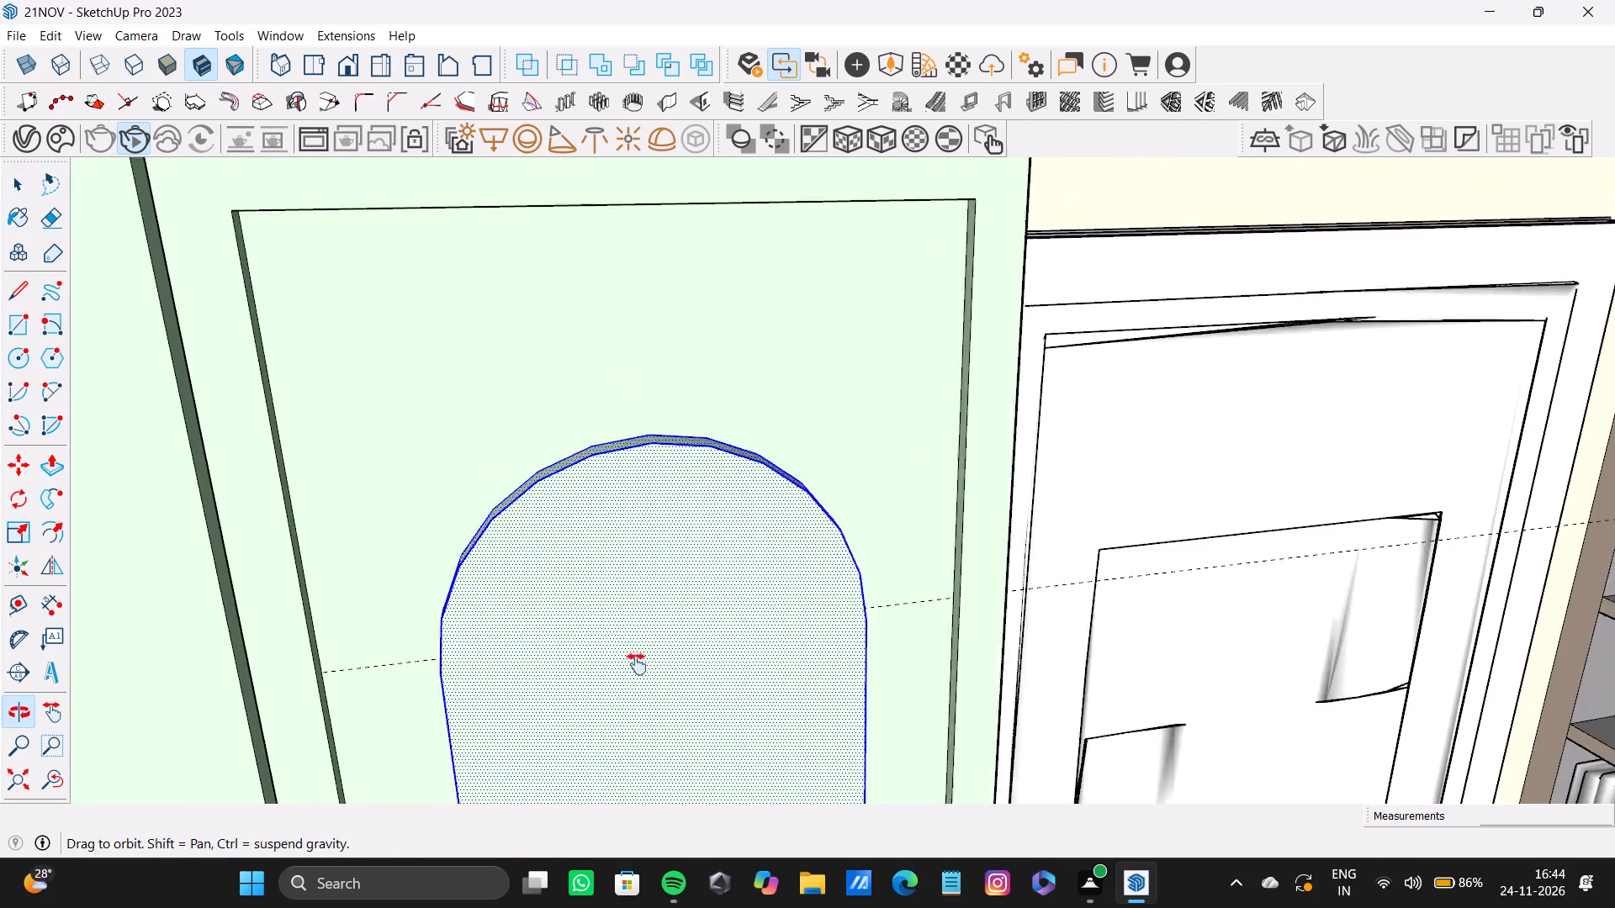
{"action": "middle_click_drag", "start_coordinate": [637, 664], "coordinate": [1186, 589], "text": "shift"}
{"action": "middle_click_drag", "start_coordinate": [928, 668], "coordinate": [920, 619], "text": "shift"}
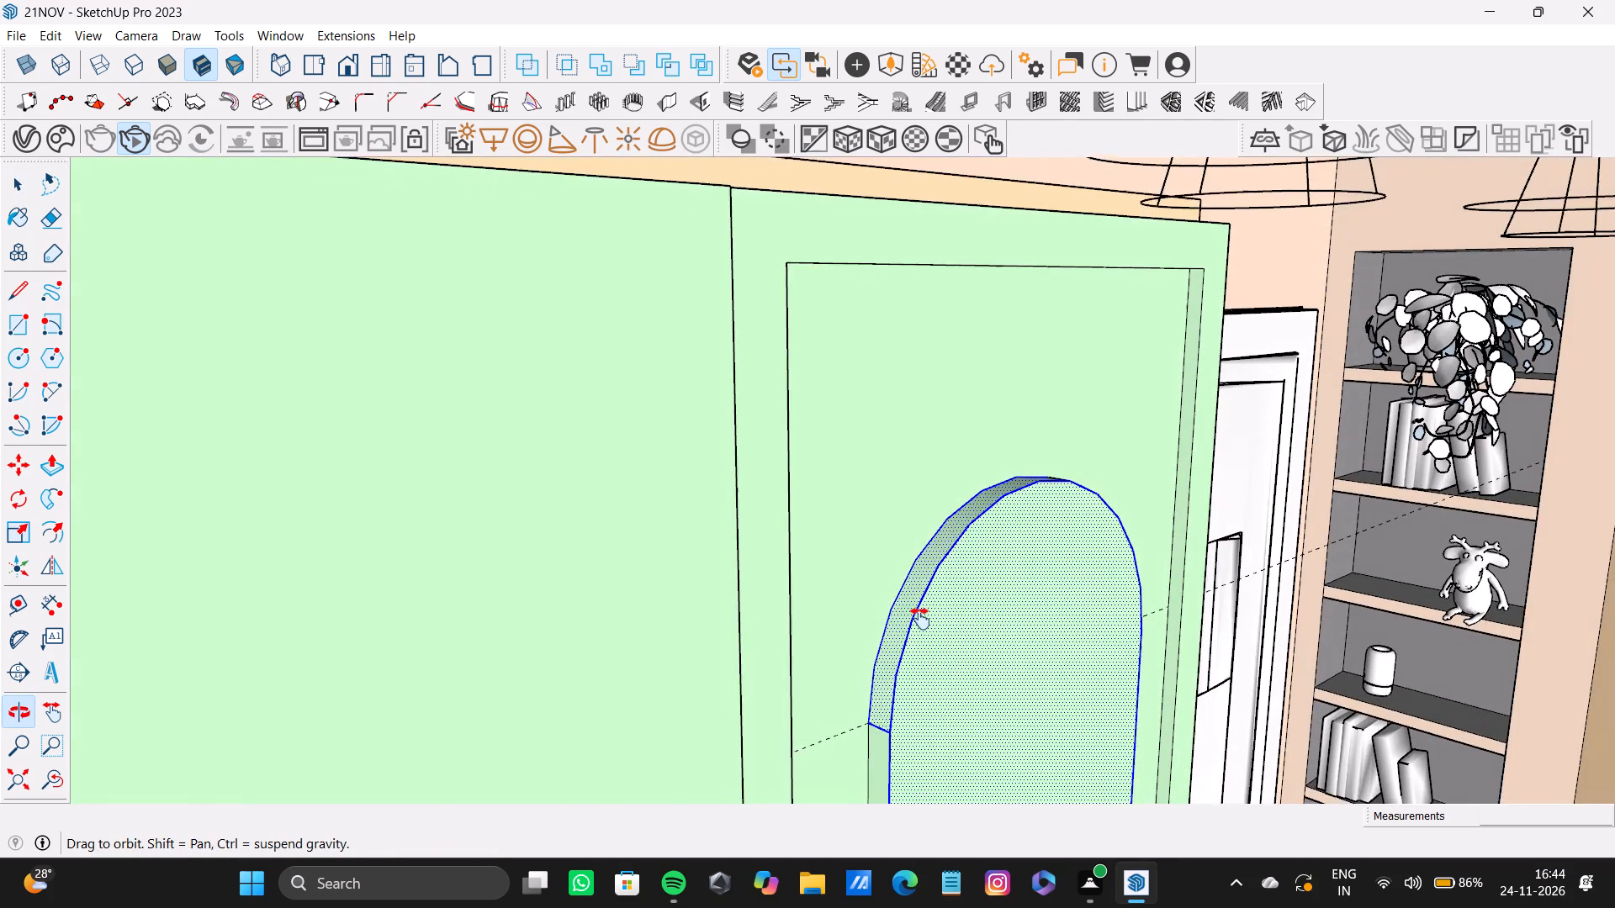
{"action": "middle_click_drag", "start_coordinate": [920, 619], "coordinate": [830, 377], "text": "shift"}
{"action": "double_click", "coordinate": [784, 567], "text": "shift"}
{"action": "scroll", "coordinate": [817, 596], "scroll_direction": "down", "scroll_amount": 5, "text": "shift"}
{"action": "middle_click_drag", "start_coordinate": [839, 622], "coordinate": [823, 562], "text": "shift"}
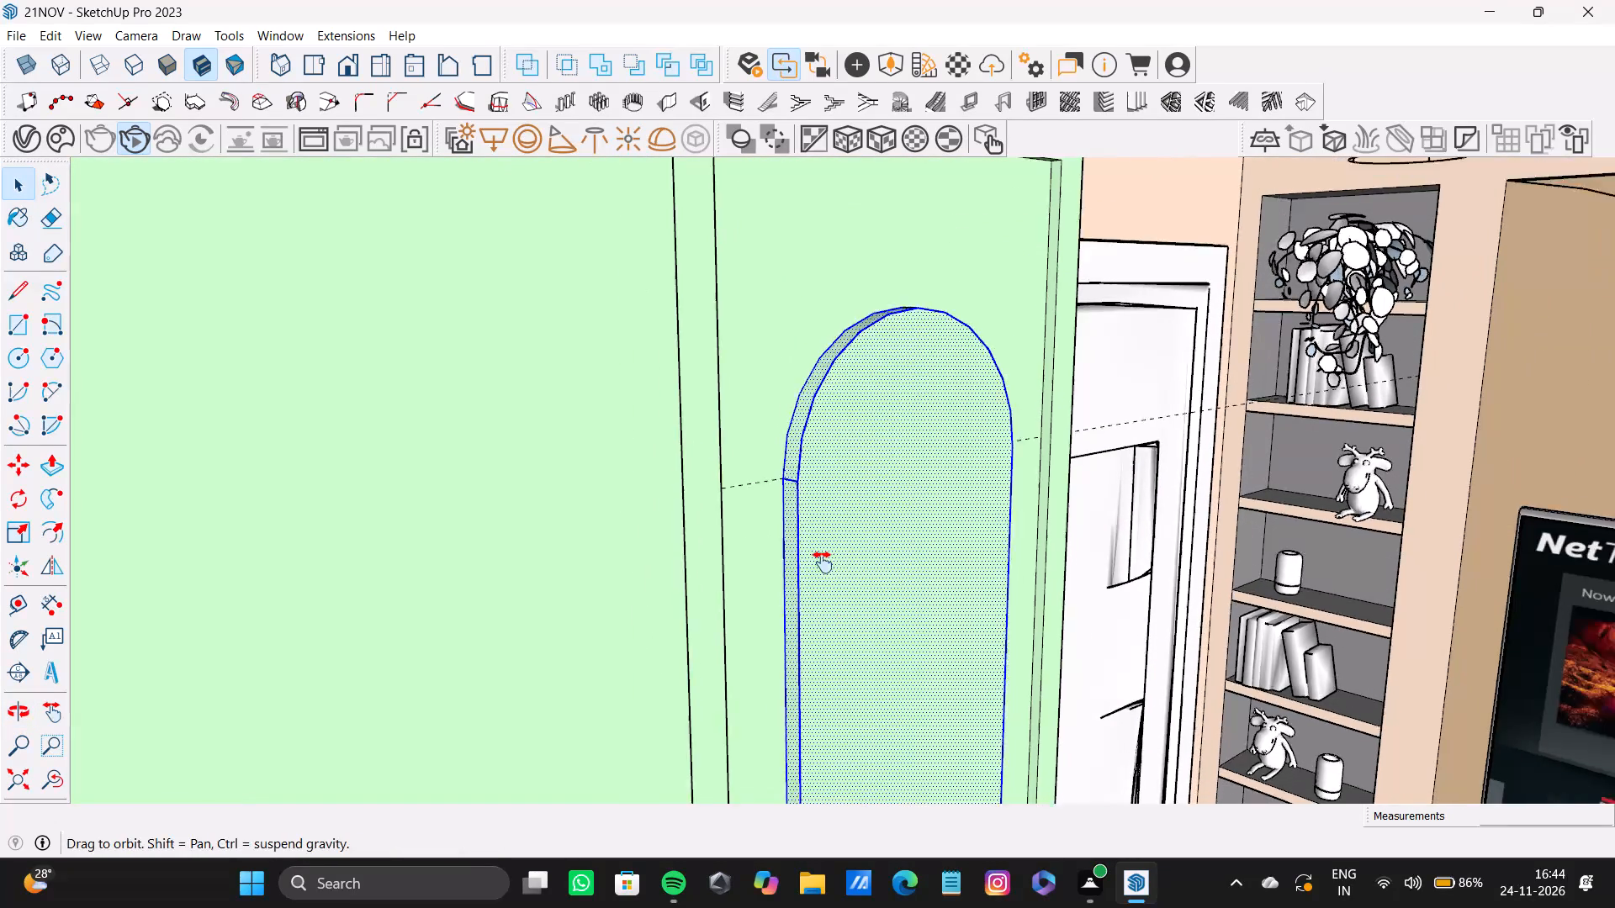
{"action": "middle_click_drag", "start_coordinate": [823, 562], "coordinate": [631, 189], "text": "shift"}
{"action": "middle_click_drag", "start_coordinate": [770, 735], "coordinate": [734, 364], "text": "shift"}
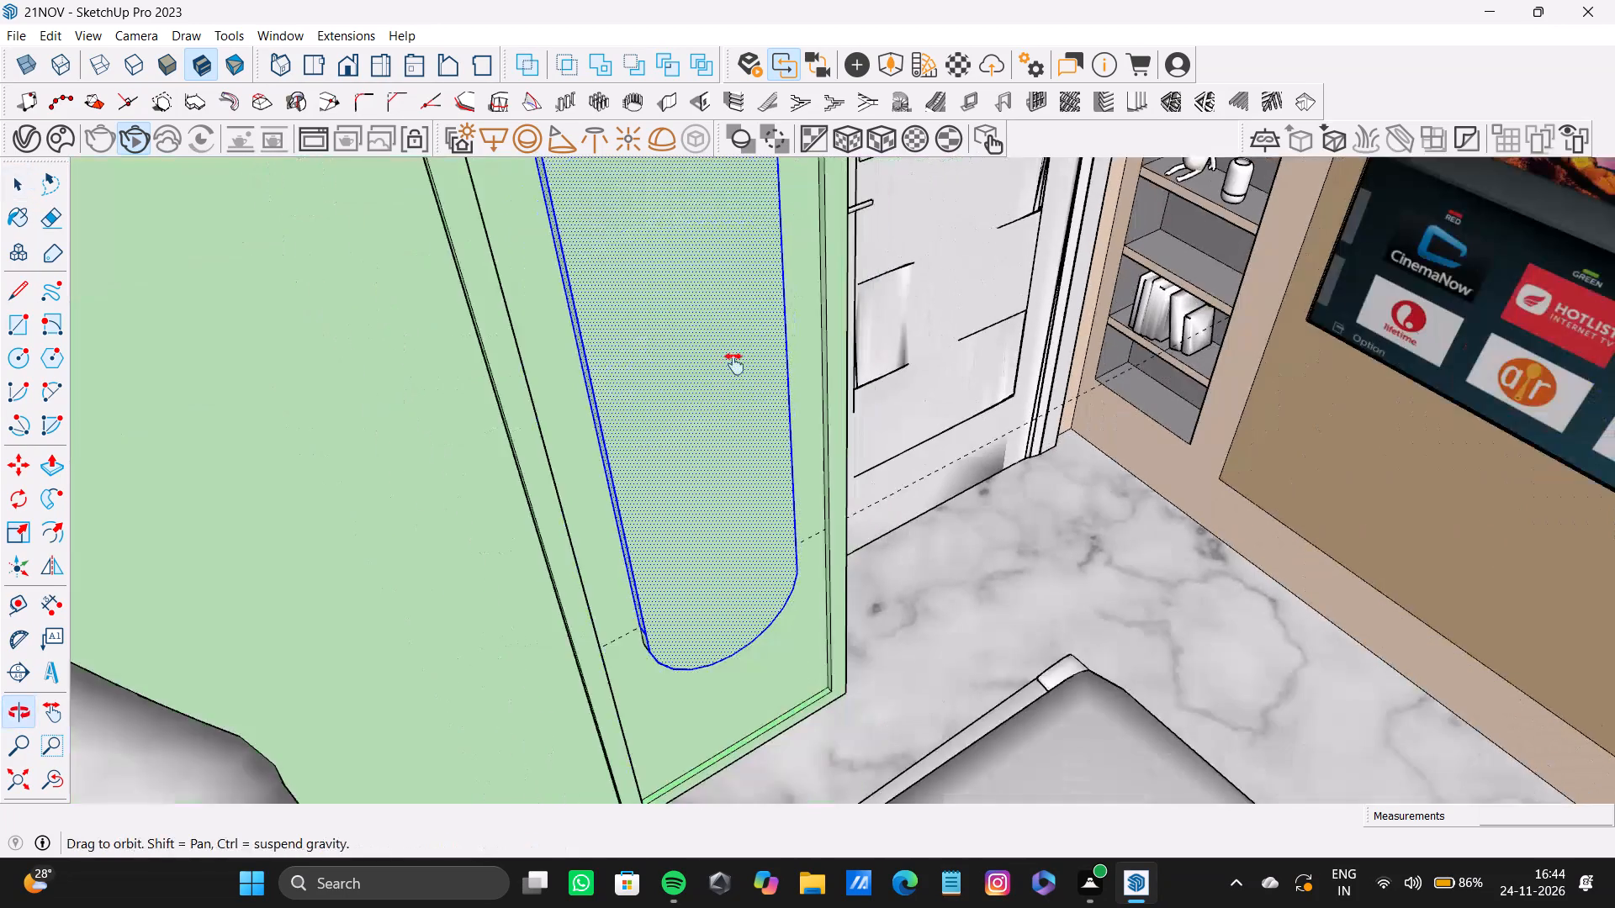
{"action": "scroll", "coordinate": [736, 699], "scroll_direction": "up", "scroll_amount": 20, "text": "shift"}
{"action": "scroll", "coordinate": [736, 699], "scroll_direction": "up", "scroll_amount": 1, "text": "shift"}
{"action": "double_click", "coordinate": [538, 547], "text": "shift"}
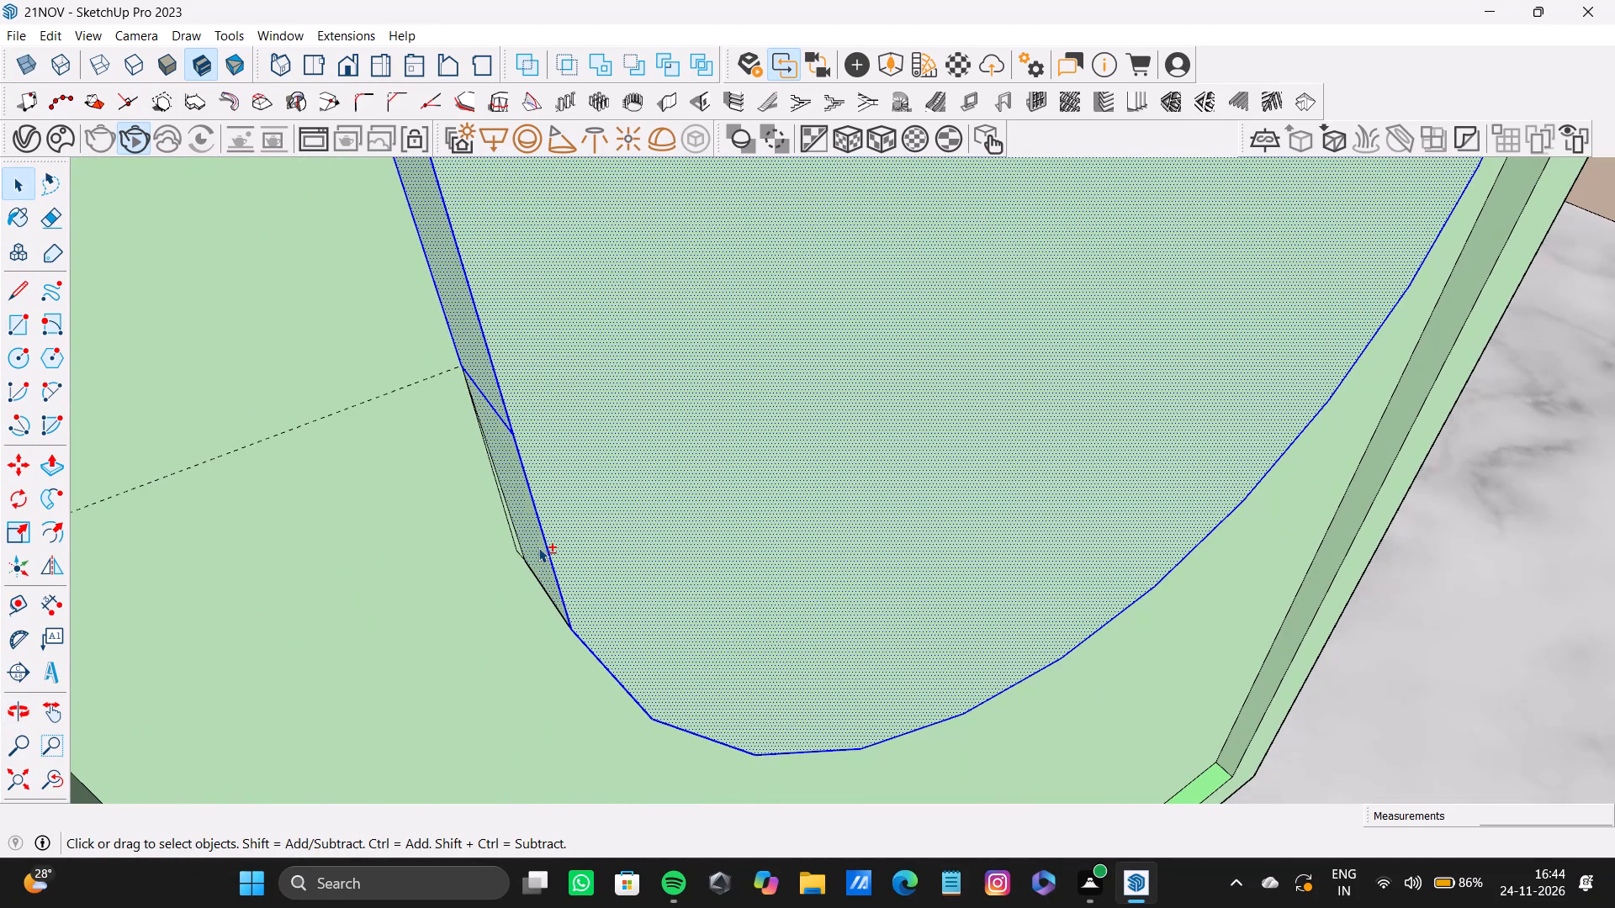
{"action": "middle_click_drag", "start_coordinate": [787, 668], "coordinate": [688, 383]}
{"action": "middle_click_drag", "start_coordinate": [635, 433], "coordinate": [697, 379]}
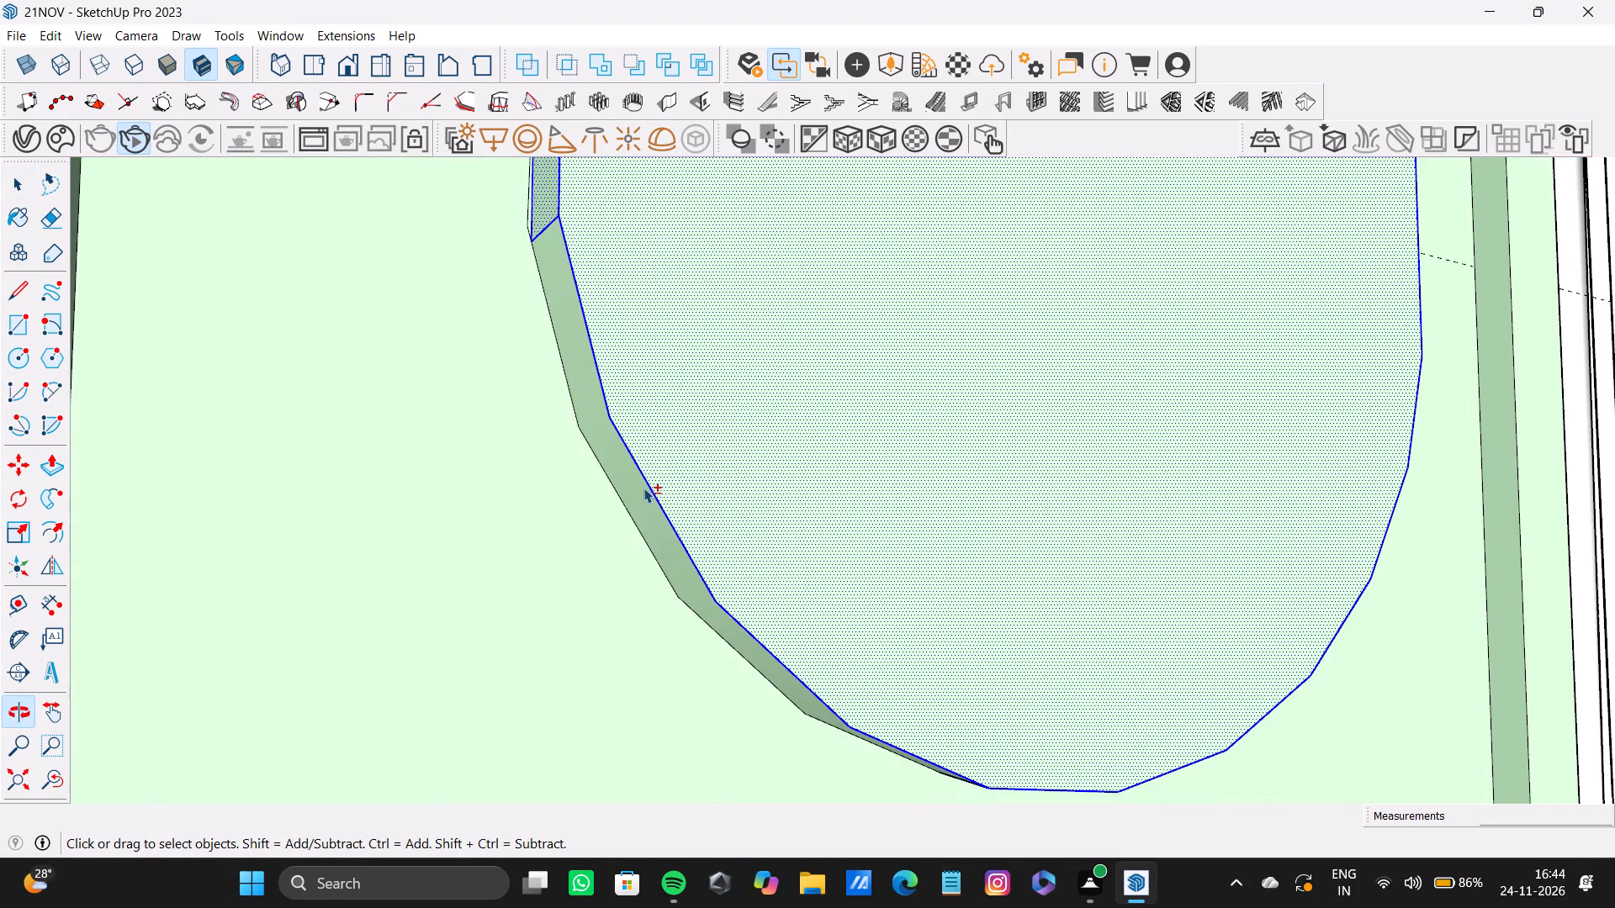
{"action": "double_click", "coordinate": [644, 511], "text": "shift"}
{"action": "middle_click_drag", "start_coordinate": [1056, 657], "coordinate": [551, 592], "text": "shift"}
{"action": "scroll", "coordinate": [1160, 525], "scroll_direction": "up", "scroll_amount": 1}
{"action": "middle_click_drag", "start_coordinate": [1159, 525], "coordinate": [914, 546]}
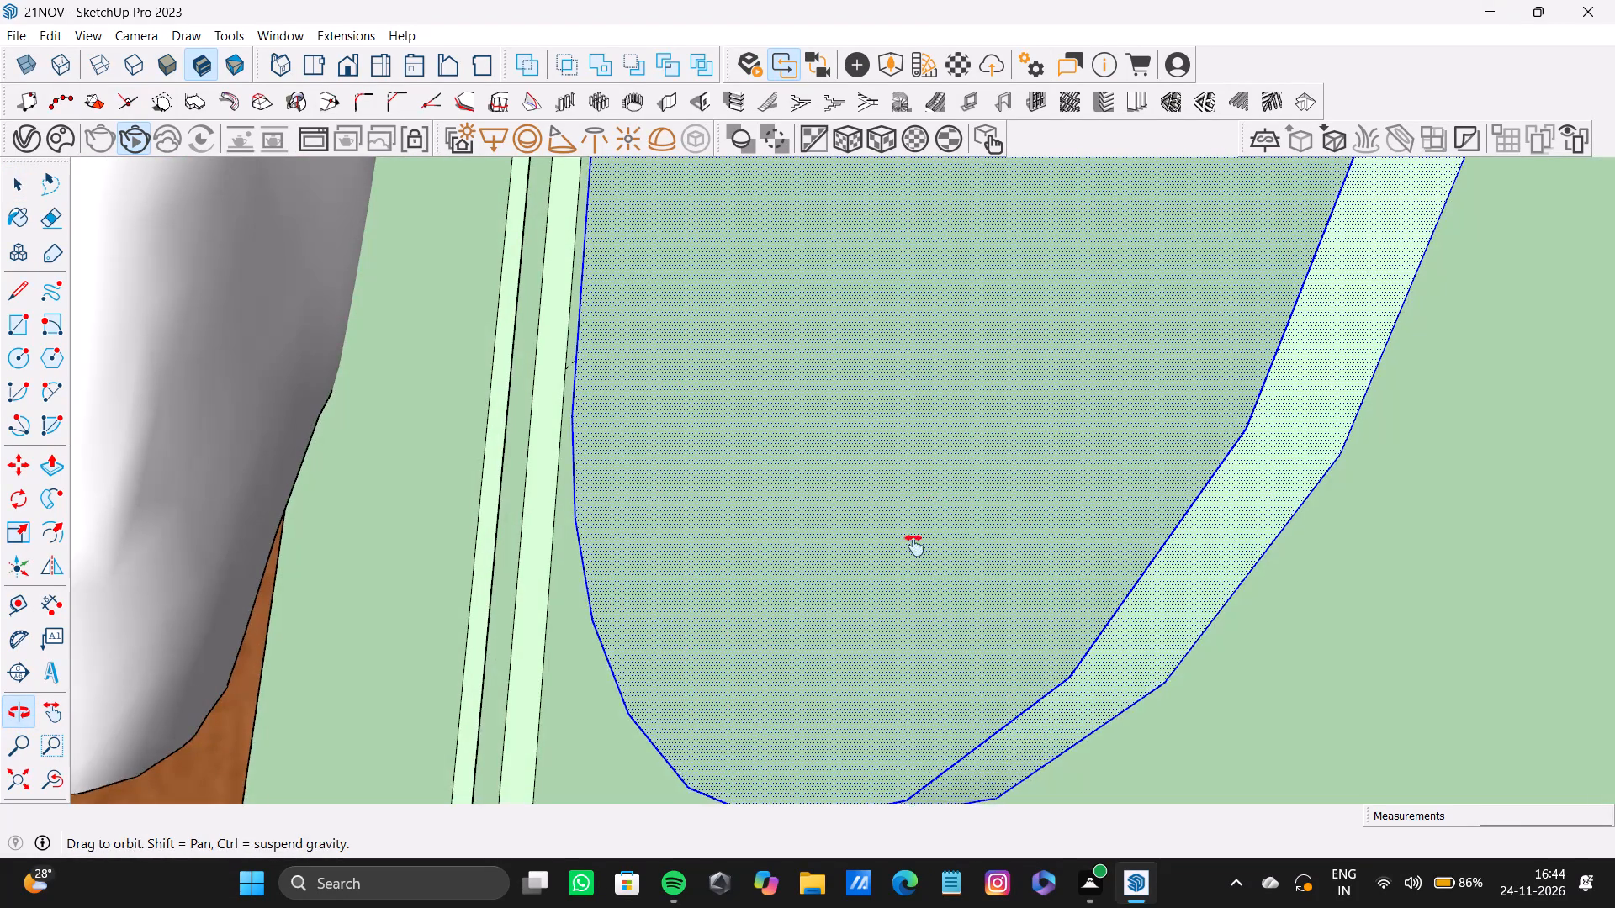
{"action": "middle_click_drag", "start_coordinate": [914, 546], "coordinate": [921, 542]}
{"action": "scroll", "coordinate": [950, 520], "scroll_direction": "down", "scroll_amount": 7, "text": "shift"}
{"action": "middle_click_drag", "start_coordinate": [998, 451], "coordinate": [1043, 694], "text": "shift"}
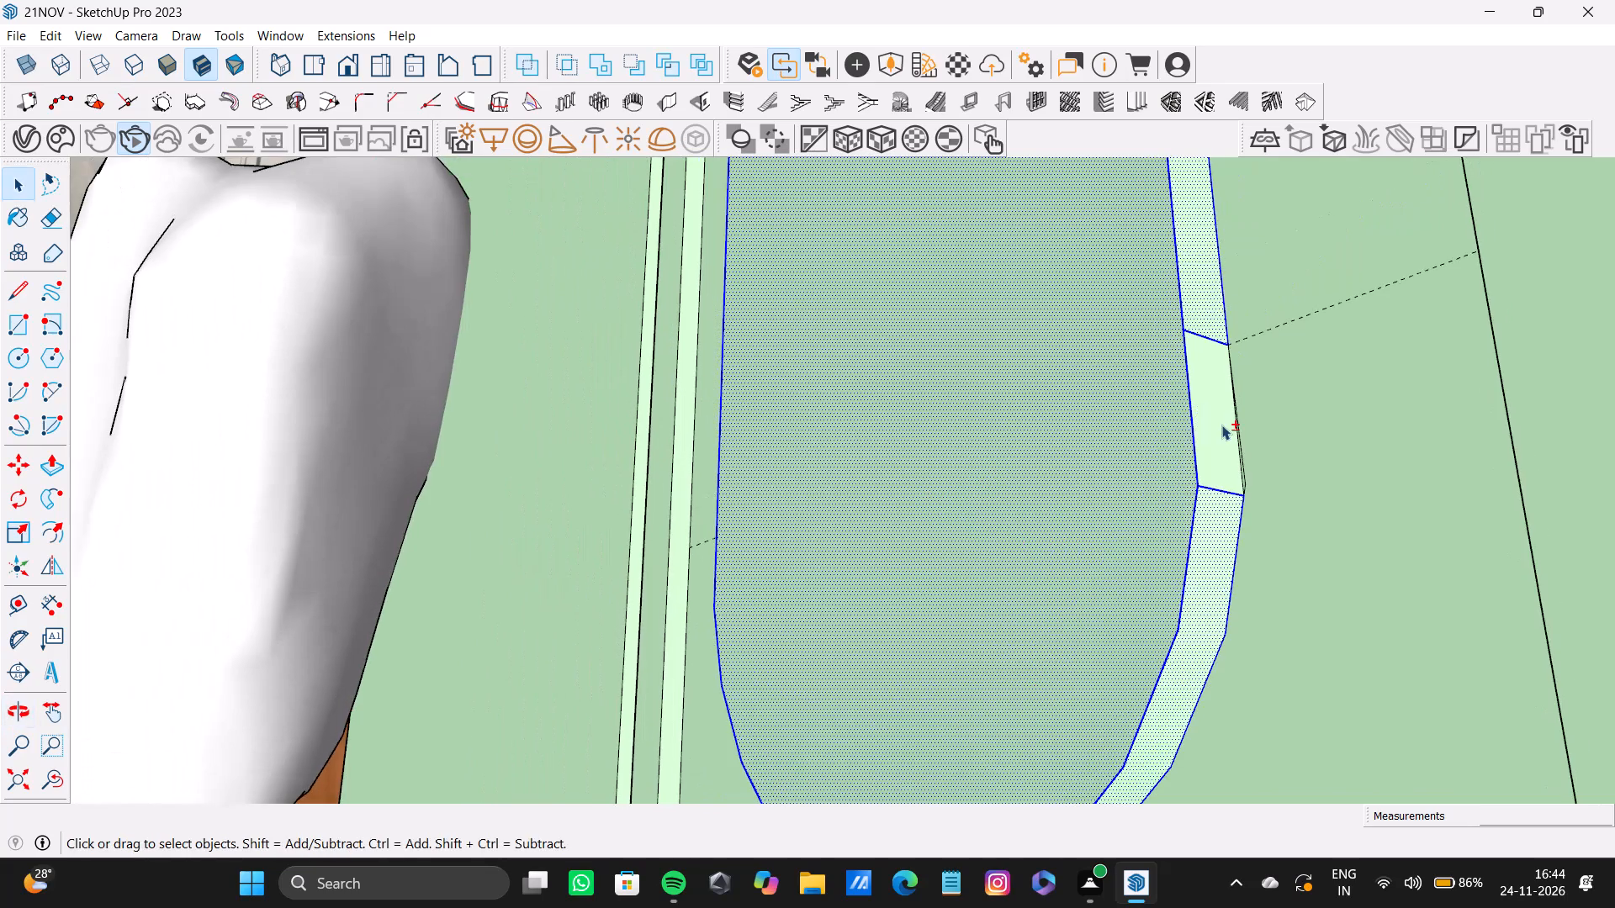
{"action": "double_click", "coordinate": [1221, 425], "text": "shift"}
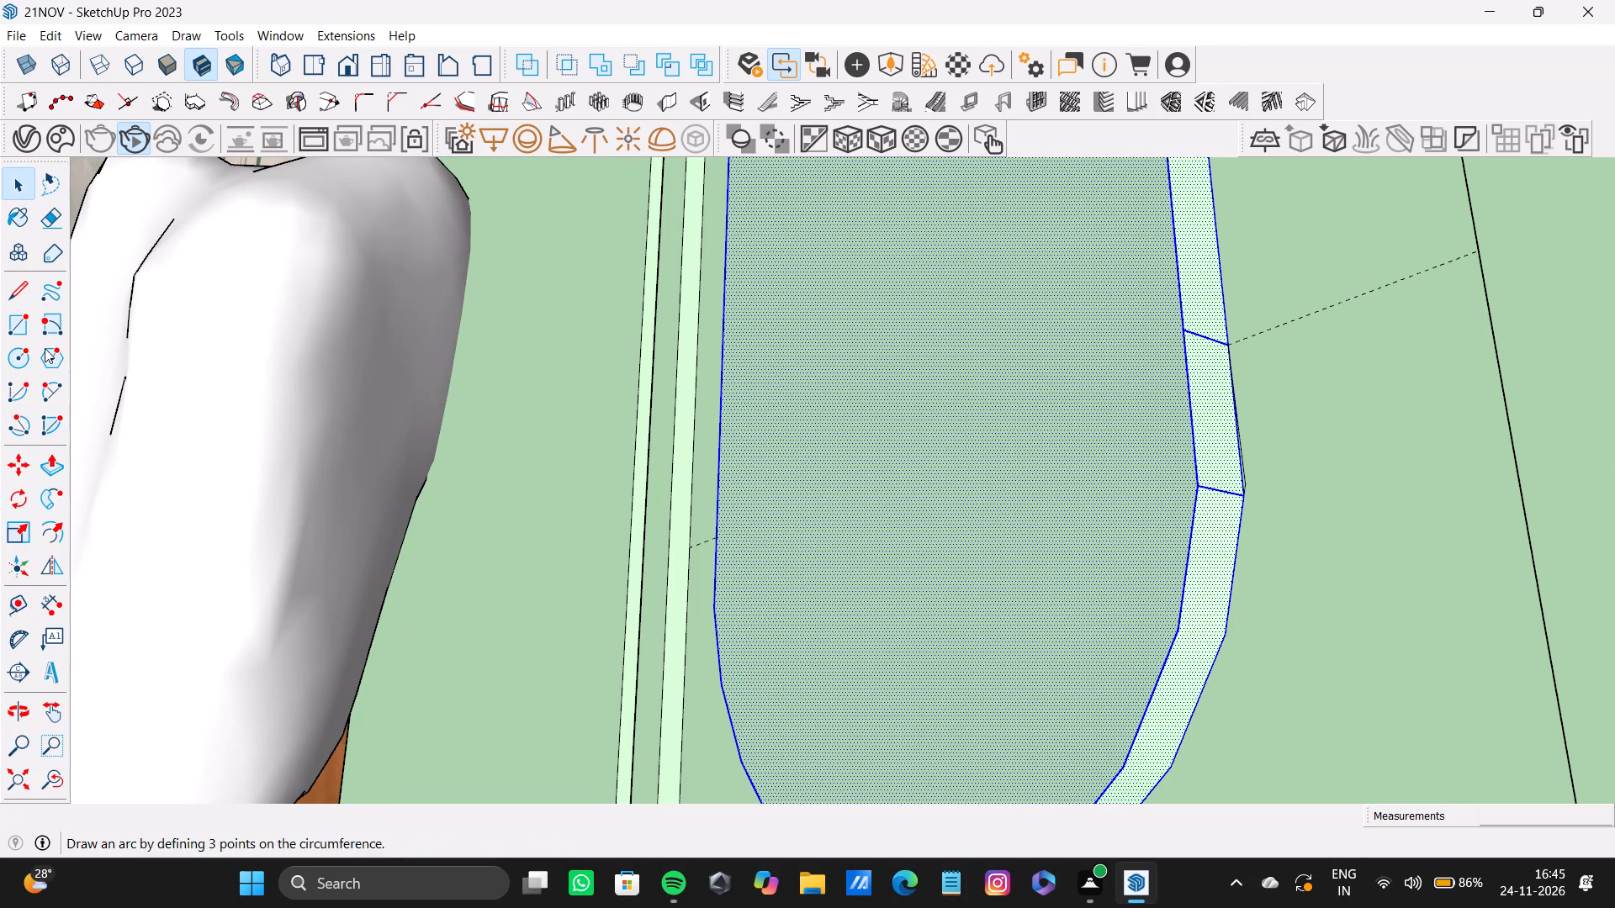
{"action": "left_click", "coordinate": [18, 218]}
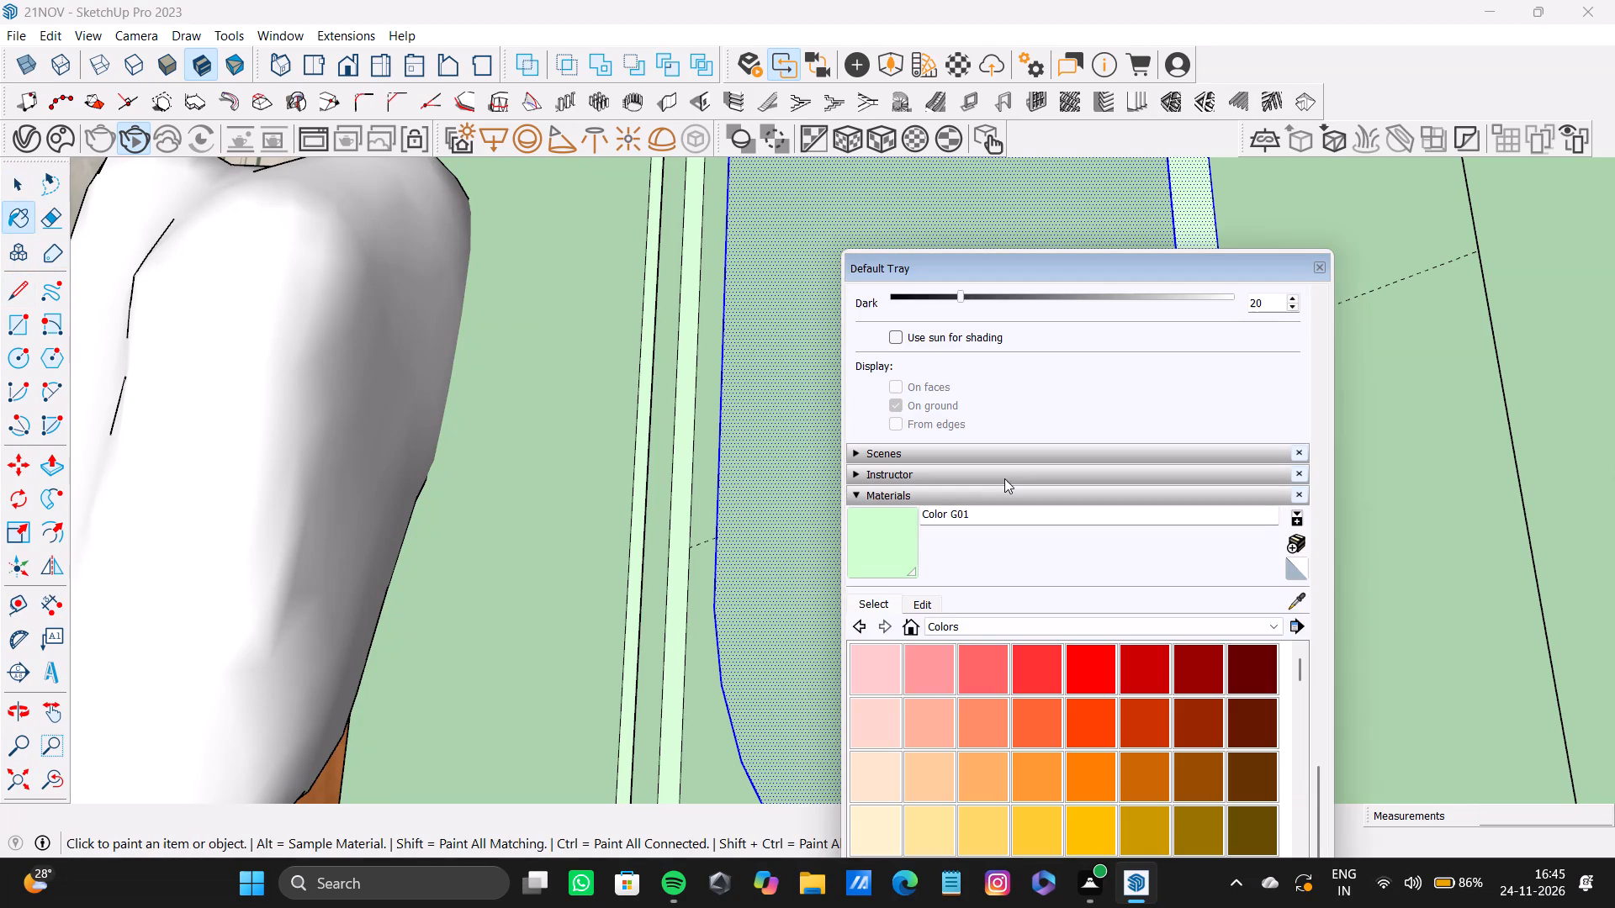
{"action": "left_click", "coordinate": [948, 624]}
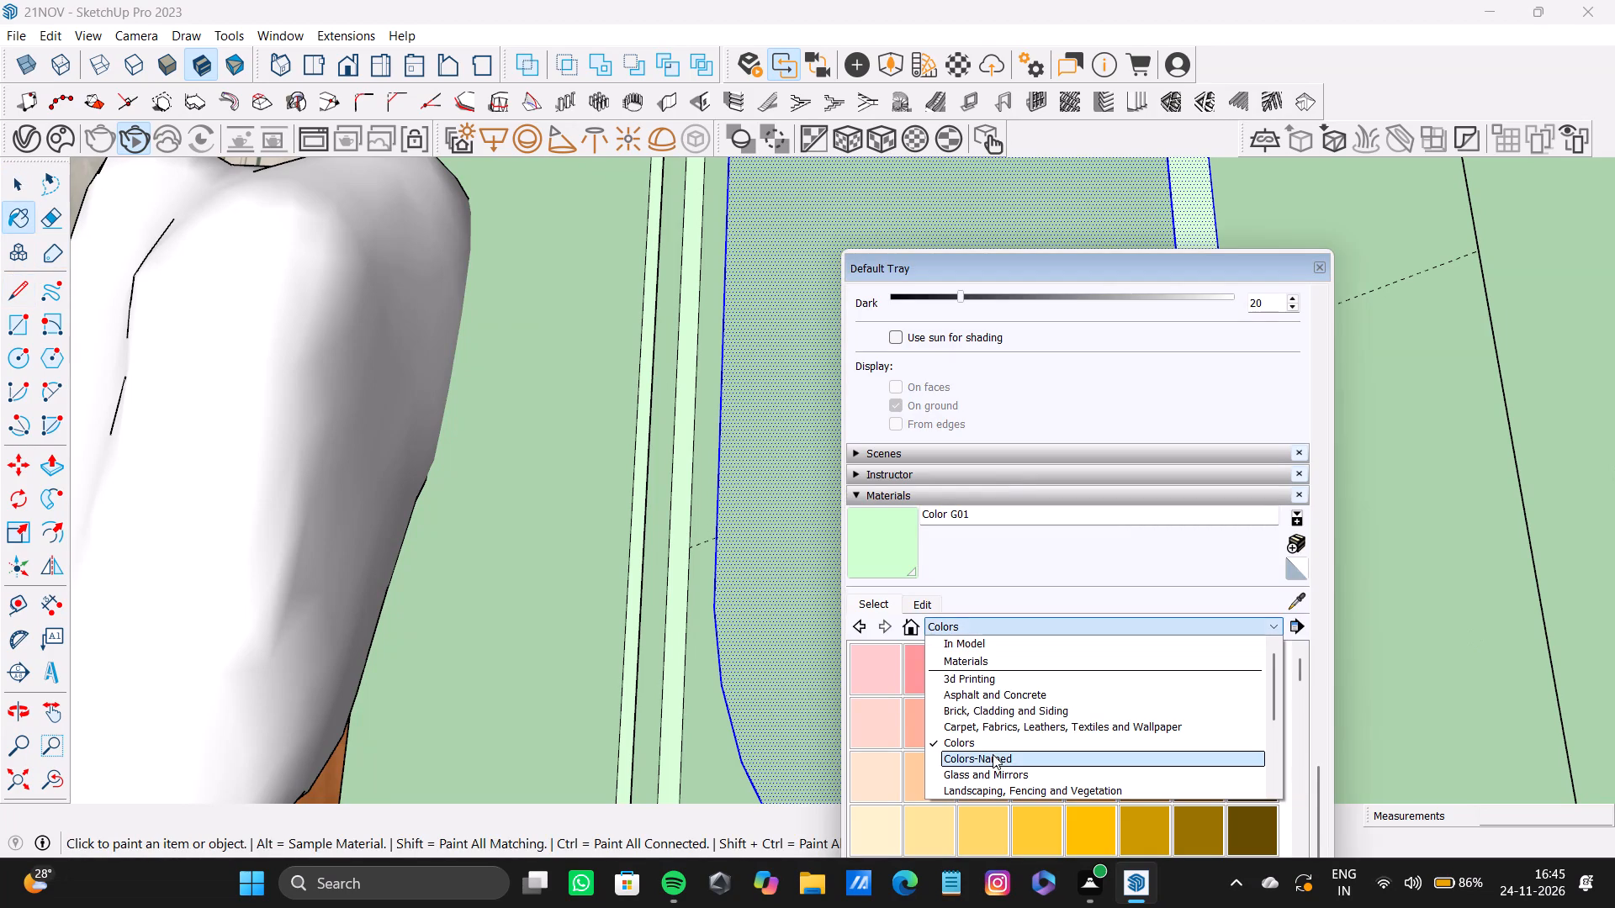
{"action": "left_click", "coordinate": [991, 773]}
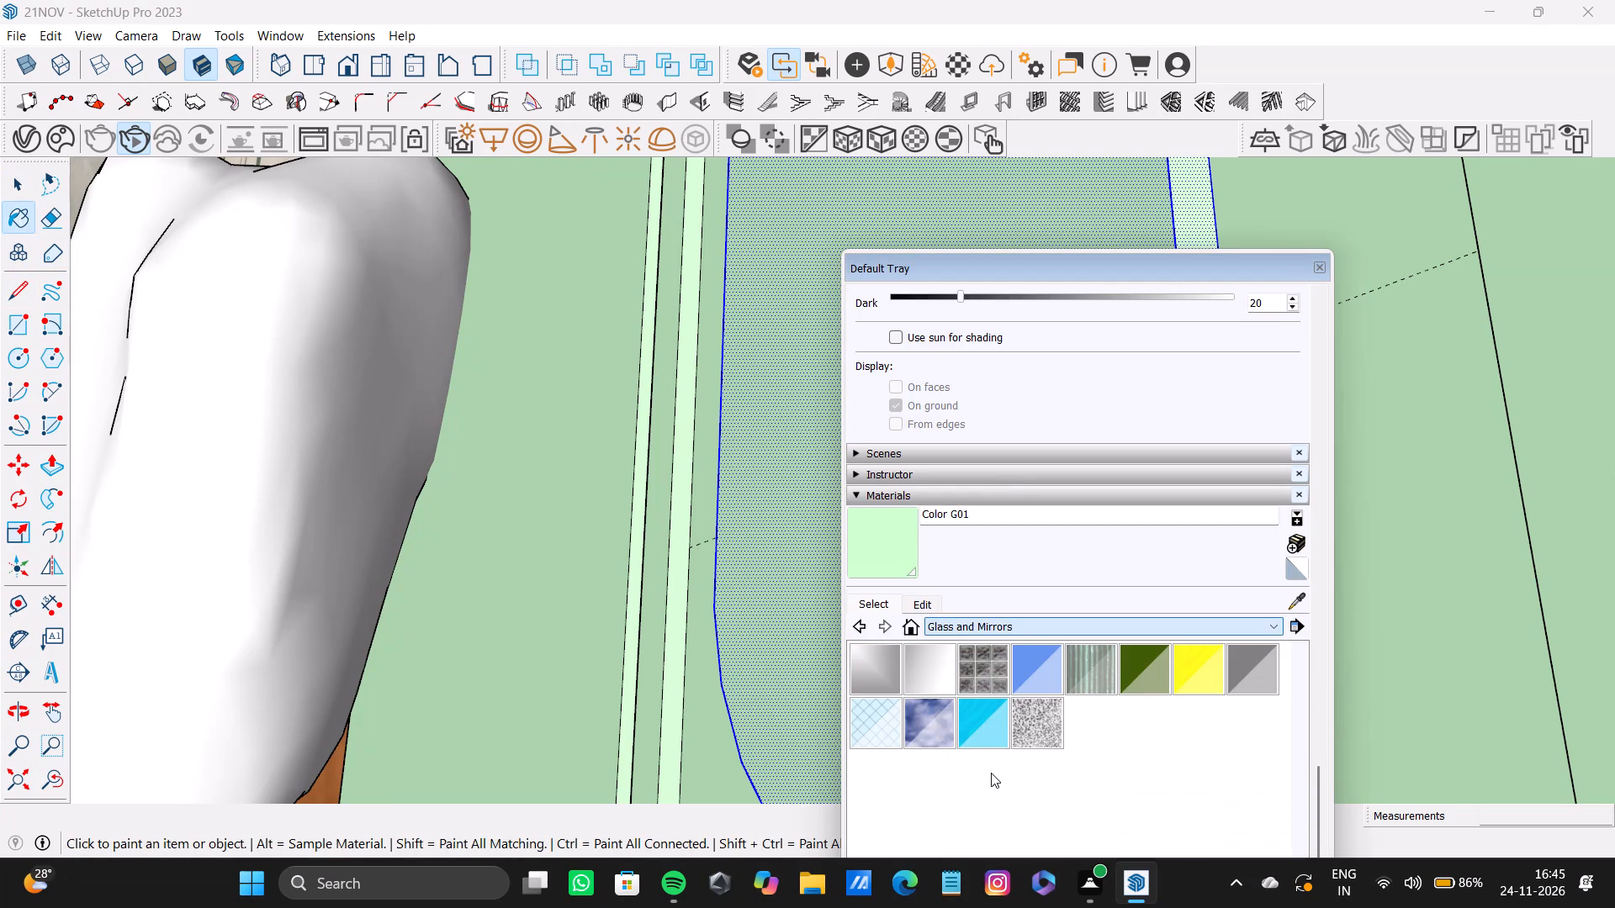
{"action": "left_click", "coordinate": [937, 673]}
{"action": "left_click", "coordinate": [1006, 203]}
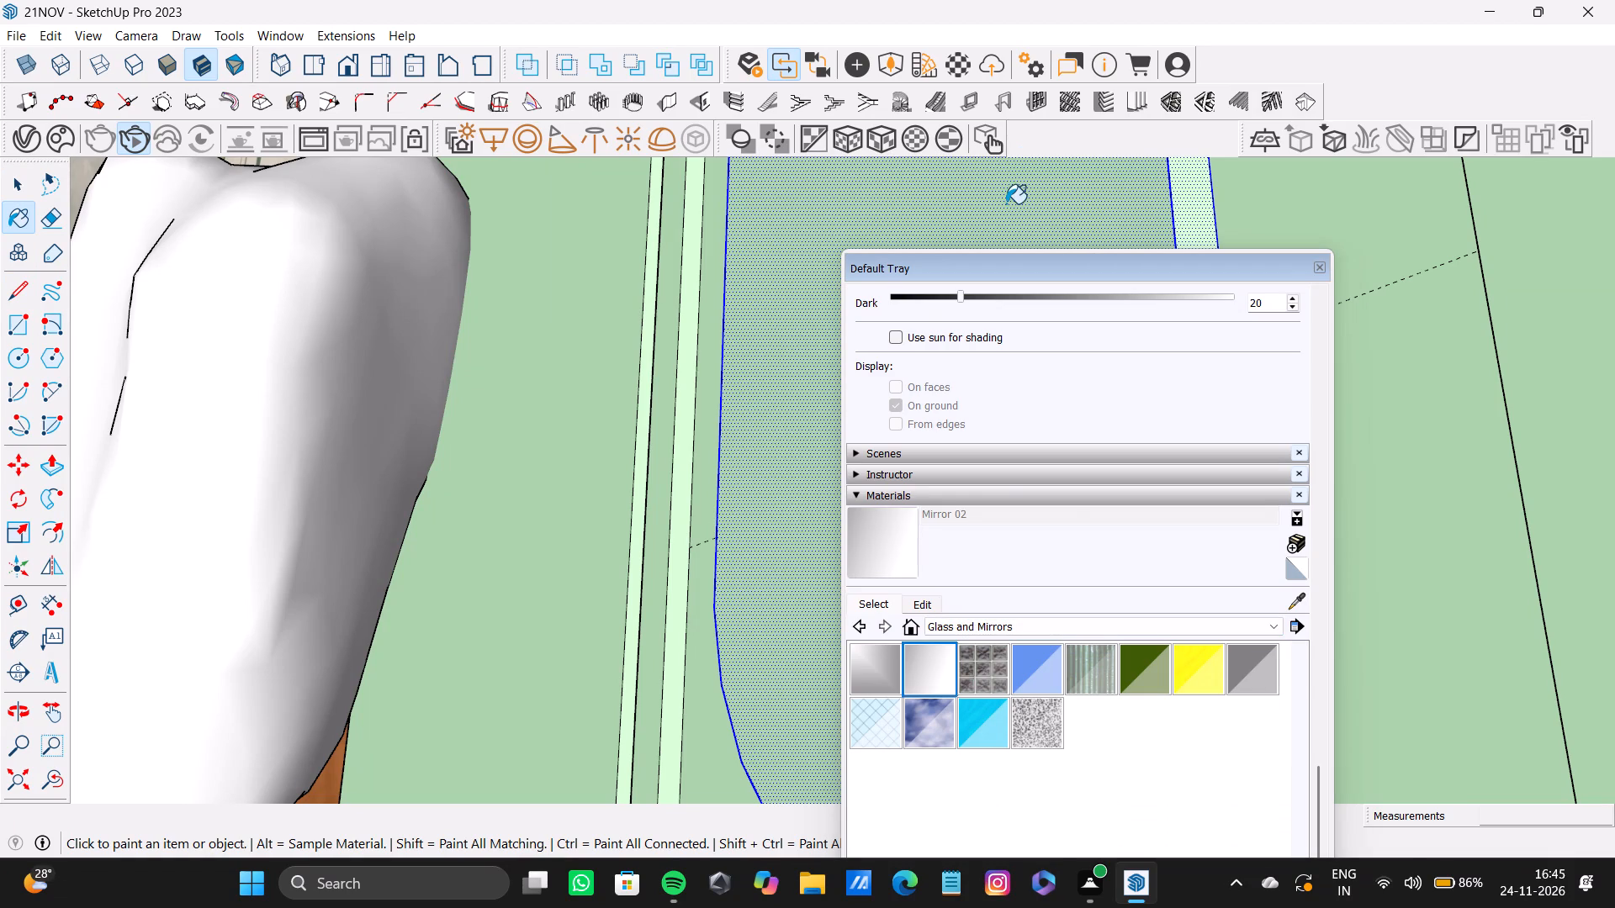
{"action": "left_click", "coordinate": [1319, 265]}
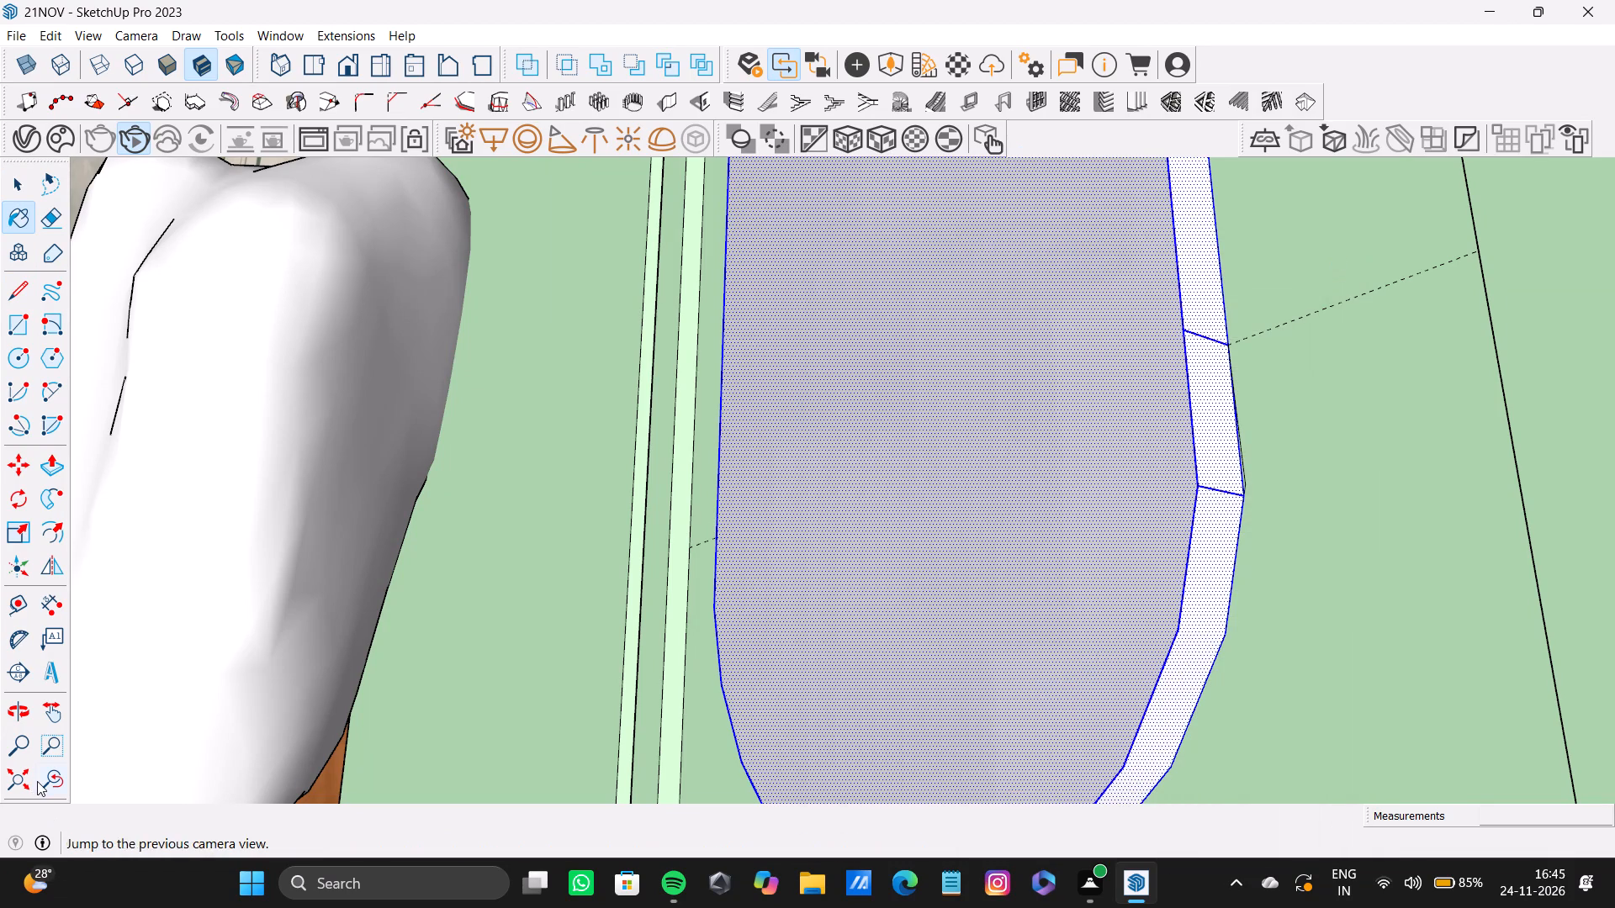
Examine the mirrored wardrobe panel in the context of the whole furnished room from outside the open side.
{"action": "left_click", "coordinate": [33, 779]}
{"action": "middle_click_drag", "start_coordinate": [690, 665], "coordinate": [1215, 777]}
{"action": "scroll", "coordinate": [803, 494], "scroll_direction": "up", "scroll_amount": 2}
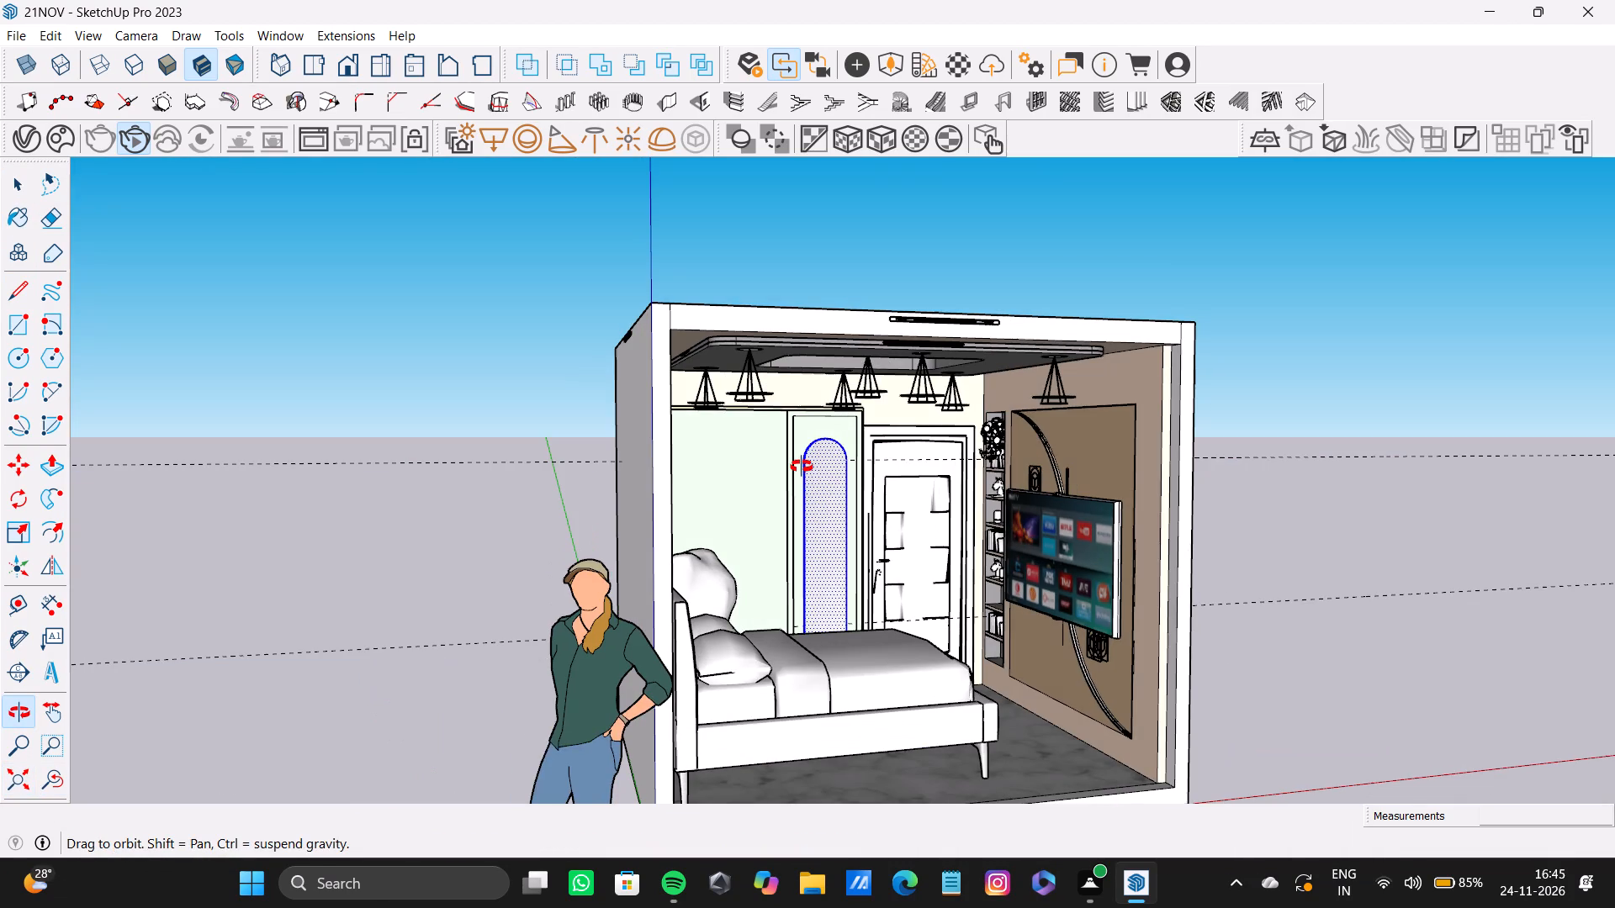
{"action": "scroll", "coordinate": [802, 467], "scroll_direction": "up", "scroll_amount": 16}
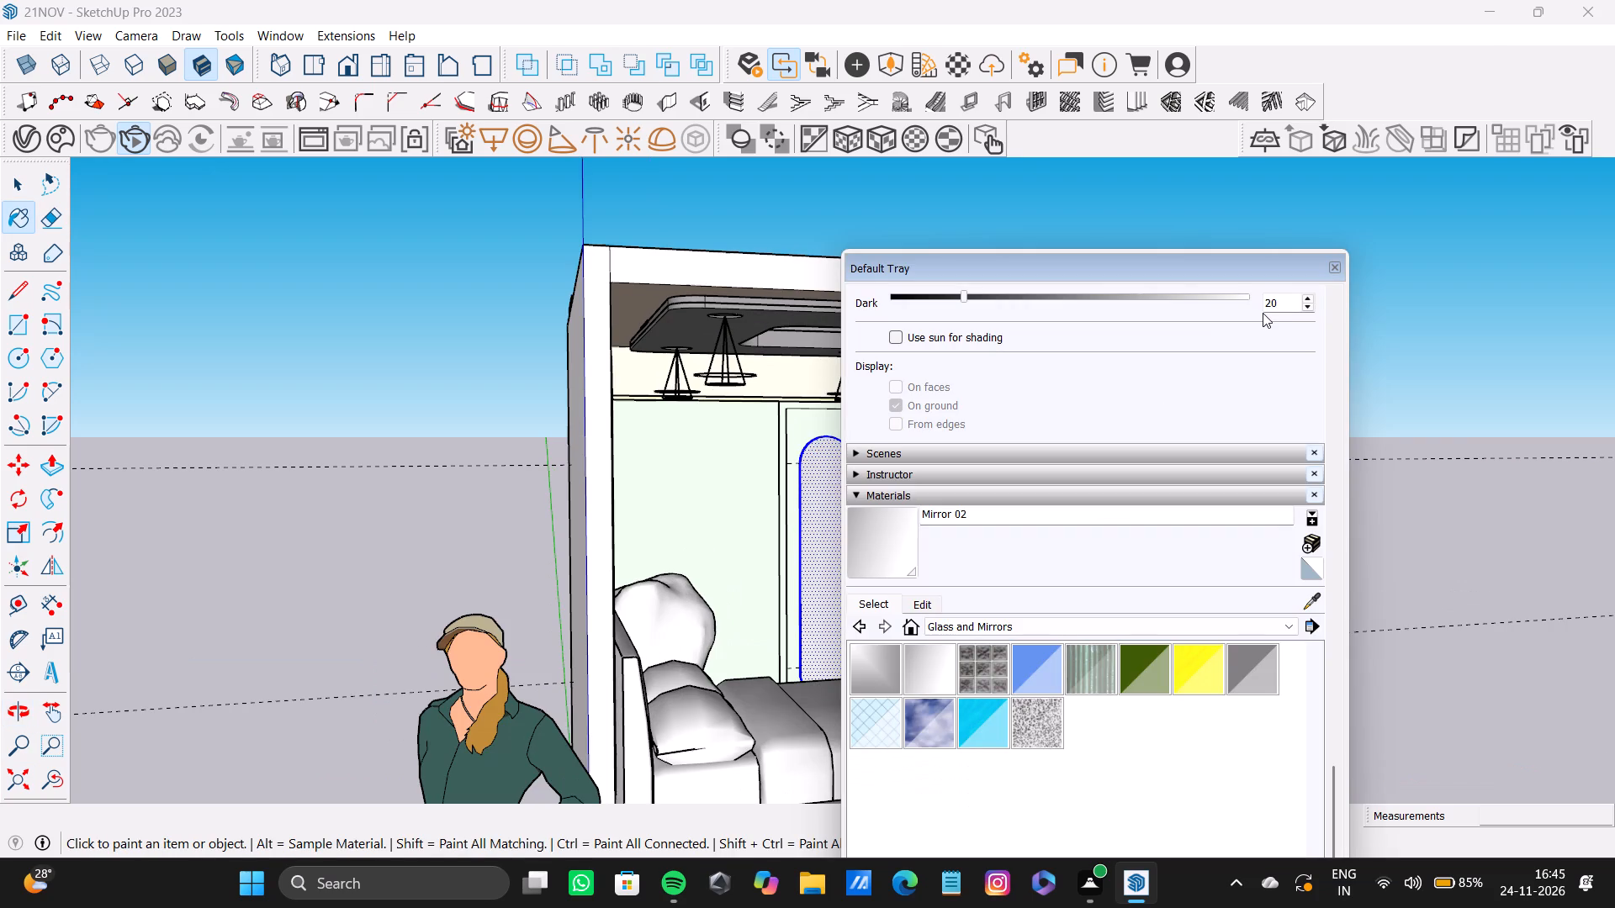
{"action": "left_click", "coordinate": [1333, 271]}
{"action": "middle_click_drag", "start_coordinate": [1136, 430], "coordinate": [1080, 435]}
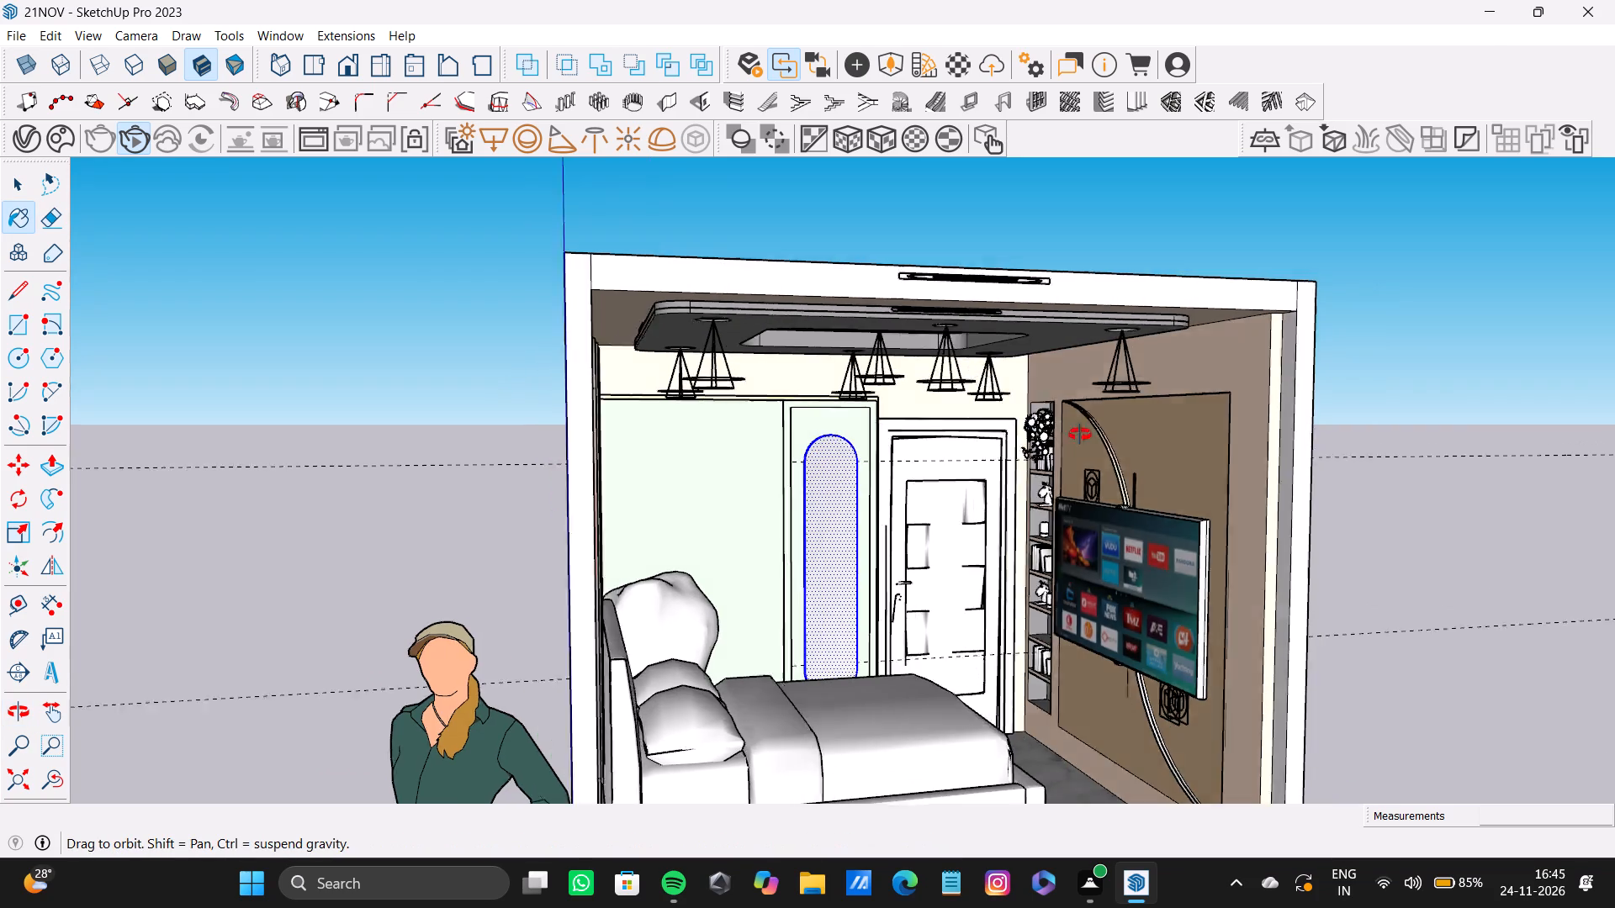
{"action": "middle_click_drag", "start_coordinate": [1080, 435], "coordinate": [988, 393]}
{"action": "scroll", "coordinate": [977, 476], "scroll_direction": "down", "scroll_amount": 3}
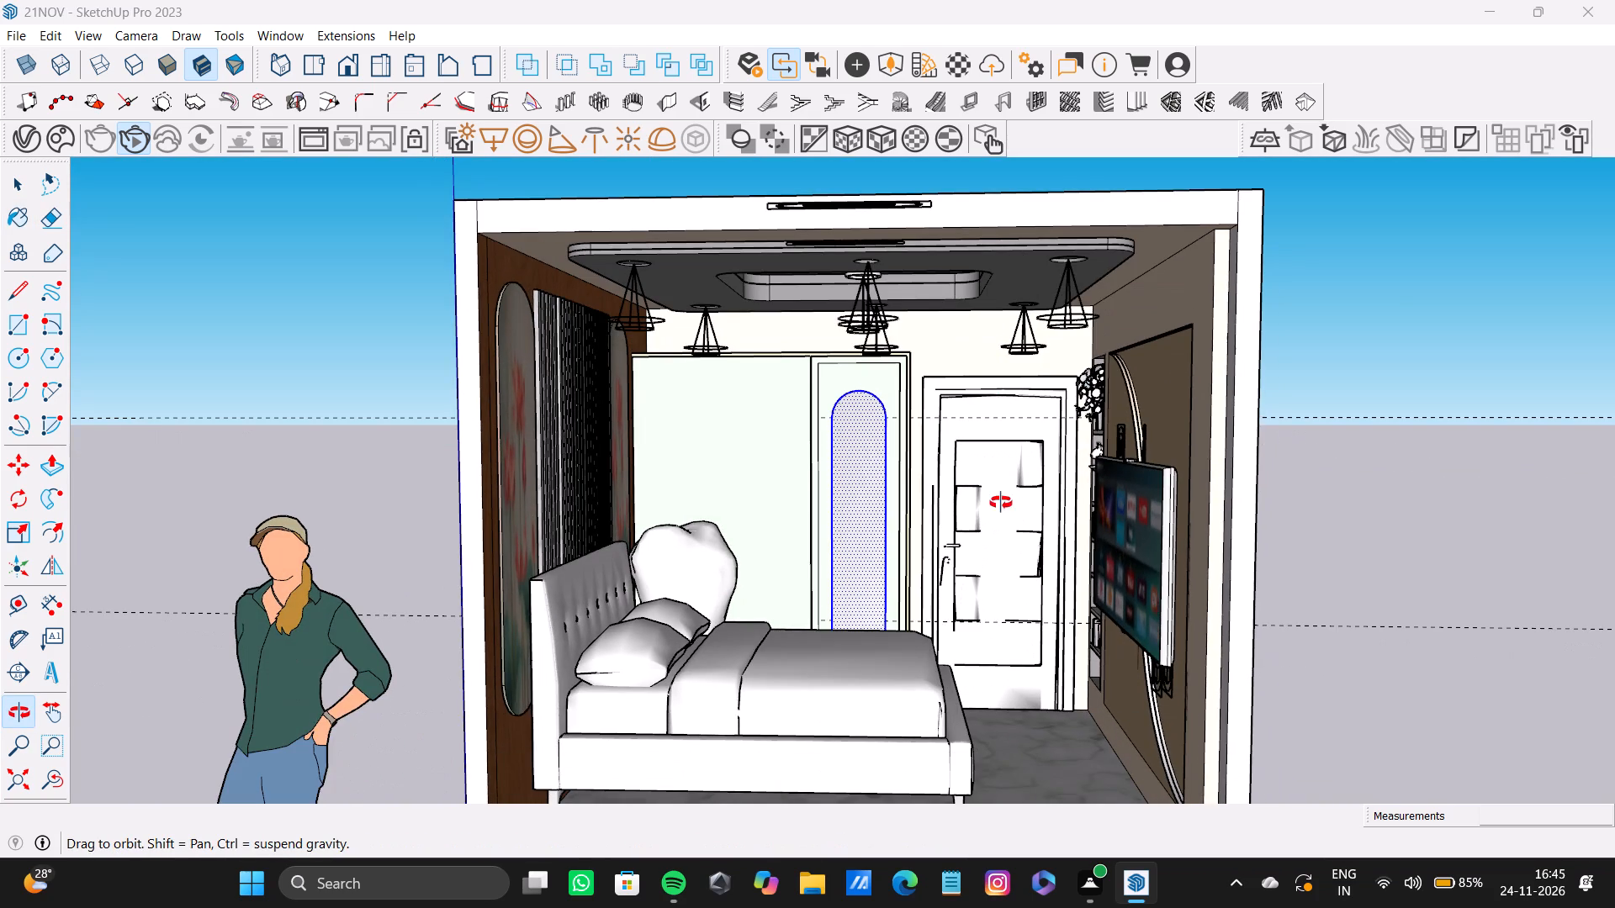
{"action": "left_click", "coordinate": [1359, 266]}
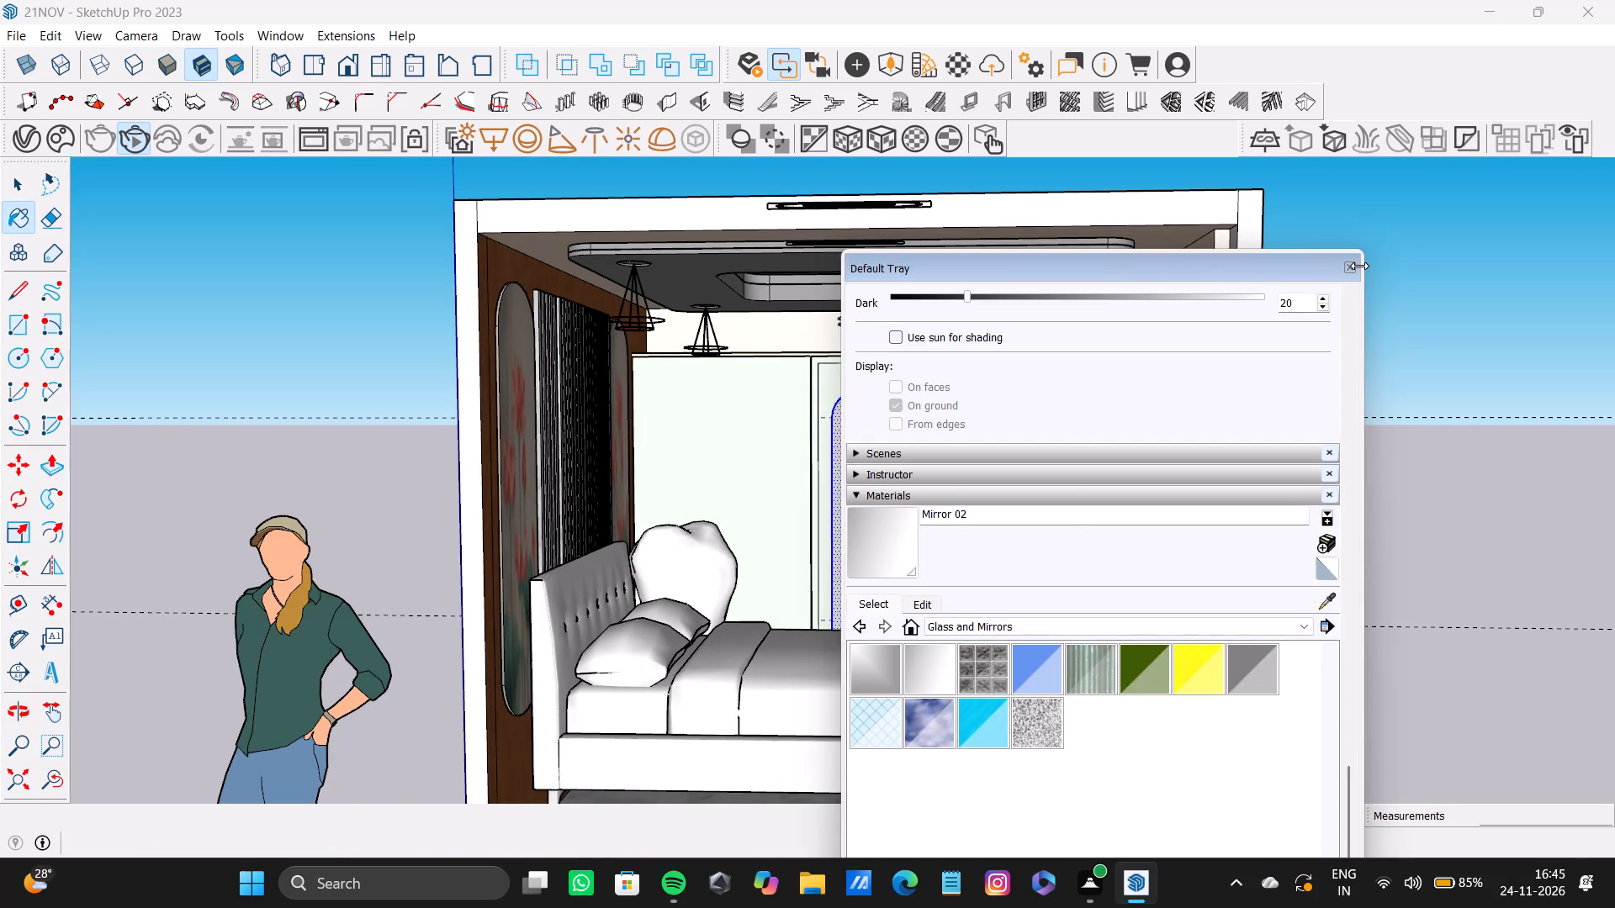
{"action": "left_click", "coordinate": [1349, 269]}
{"action": "middle_click_drag", "start_coordinate": [914, 446], "coordinate": [834, 400], "text": "shift"}
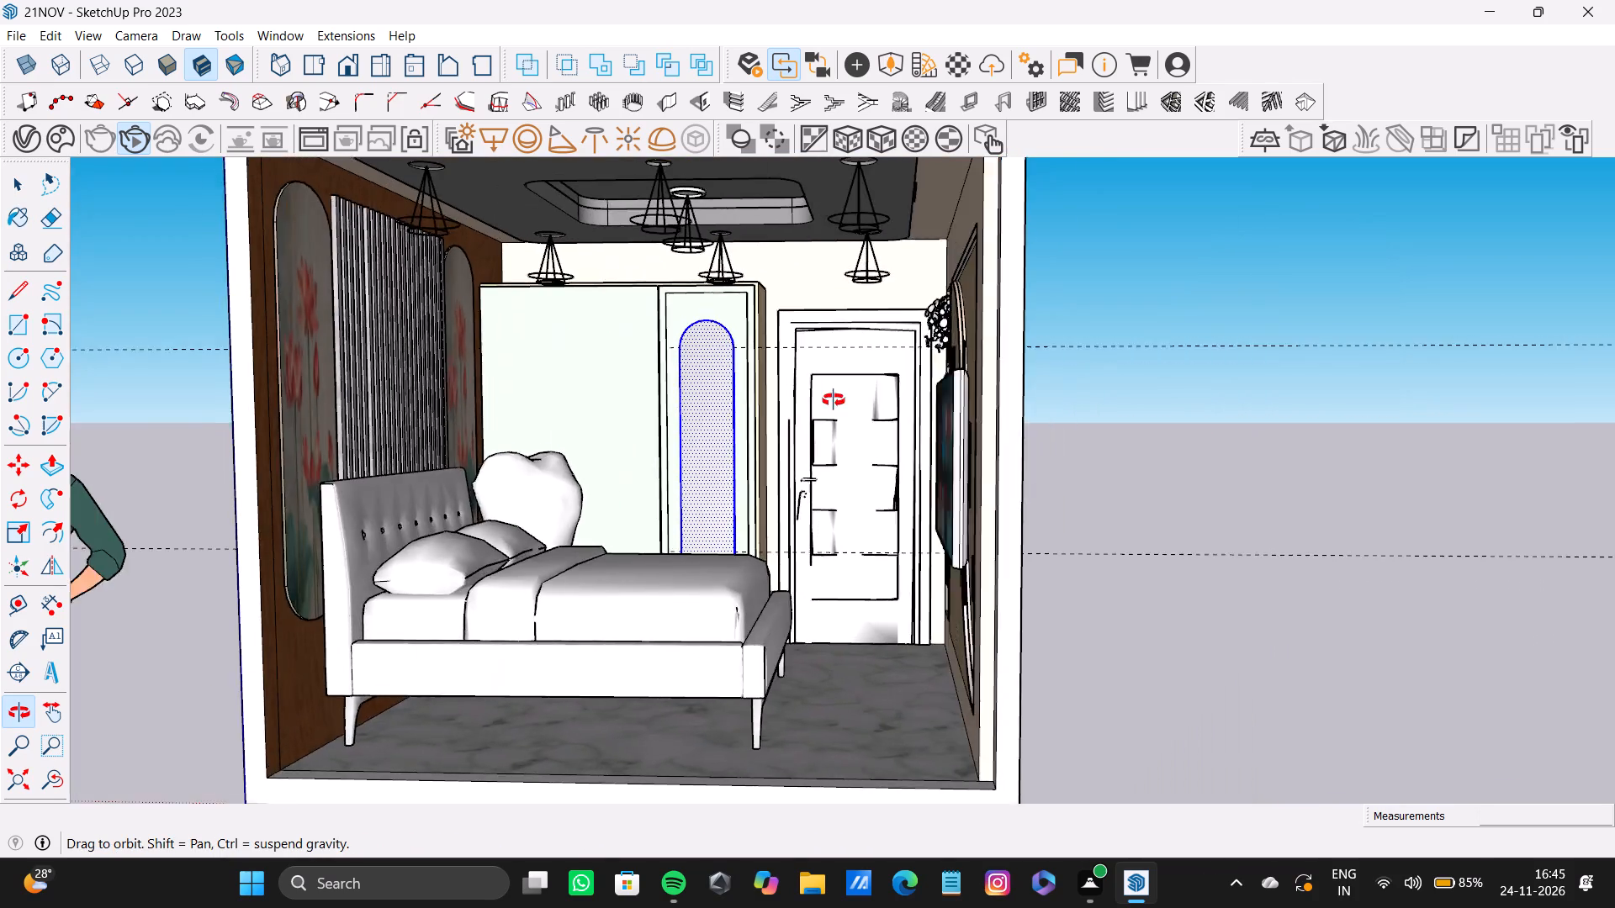
{"action": "middle_click_drag", "start_coordinate": [834, 400], "coordinate": [886, 417], "text": "shift"}
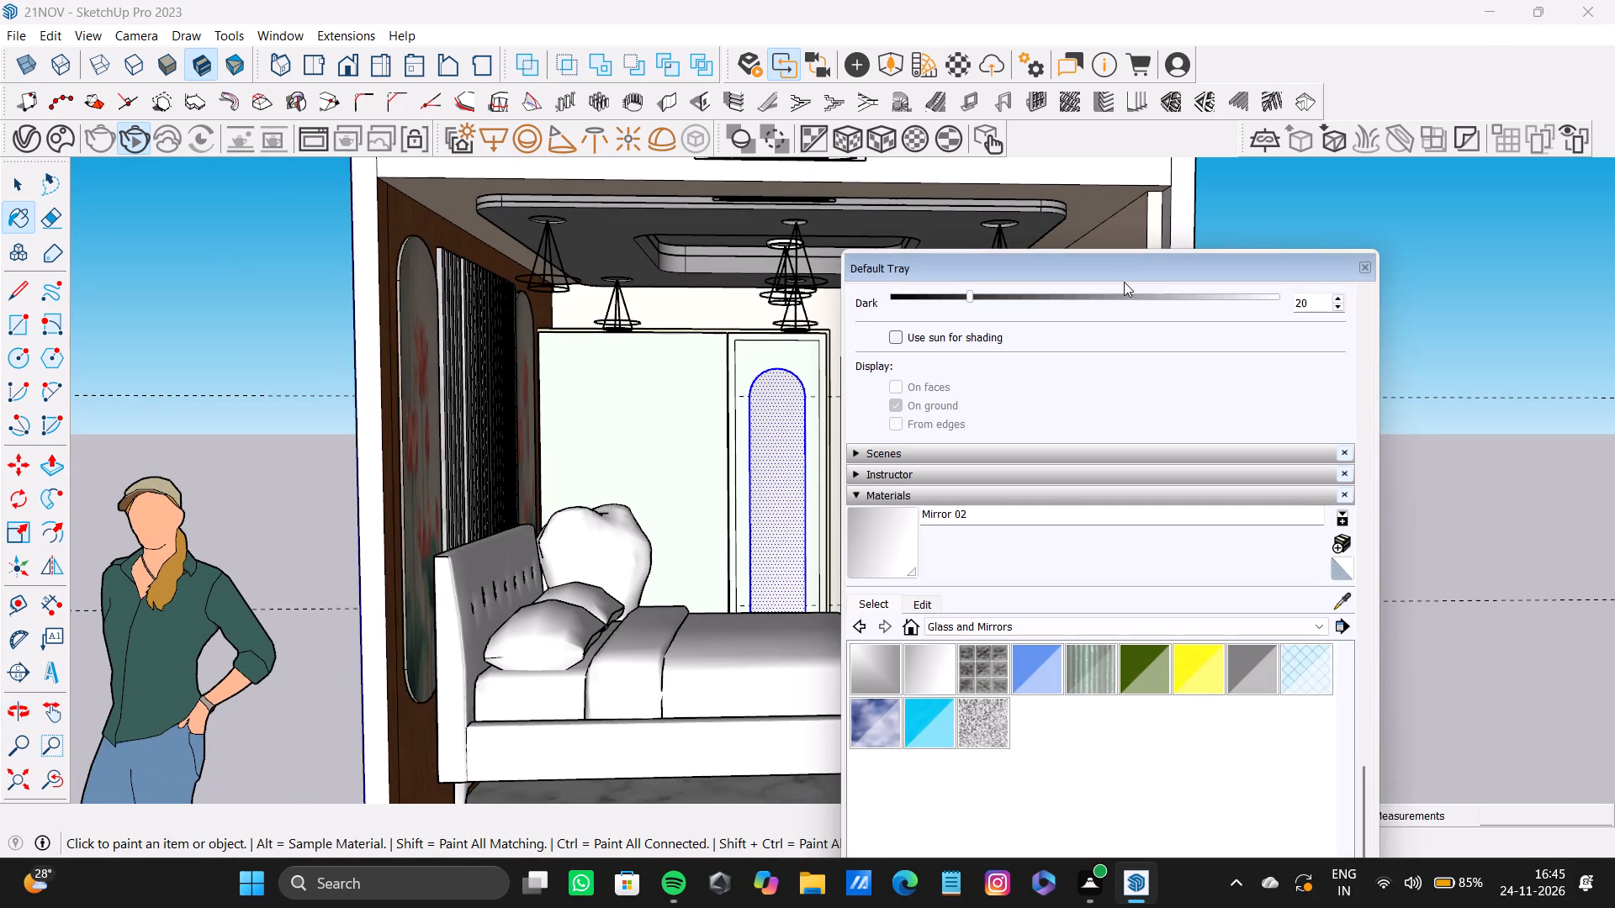
{"action": "left_click", "coordinate": [1361, 265]}
{"action": "key", "text": "space"}
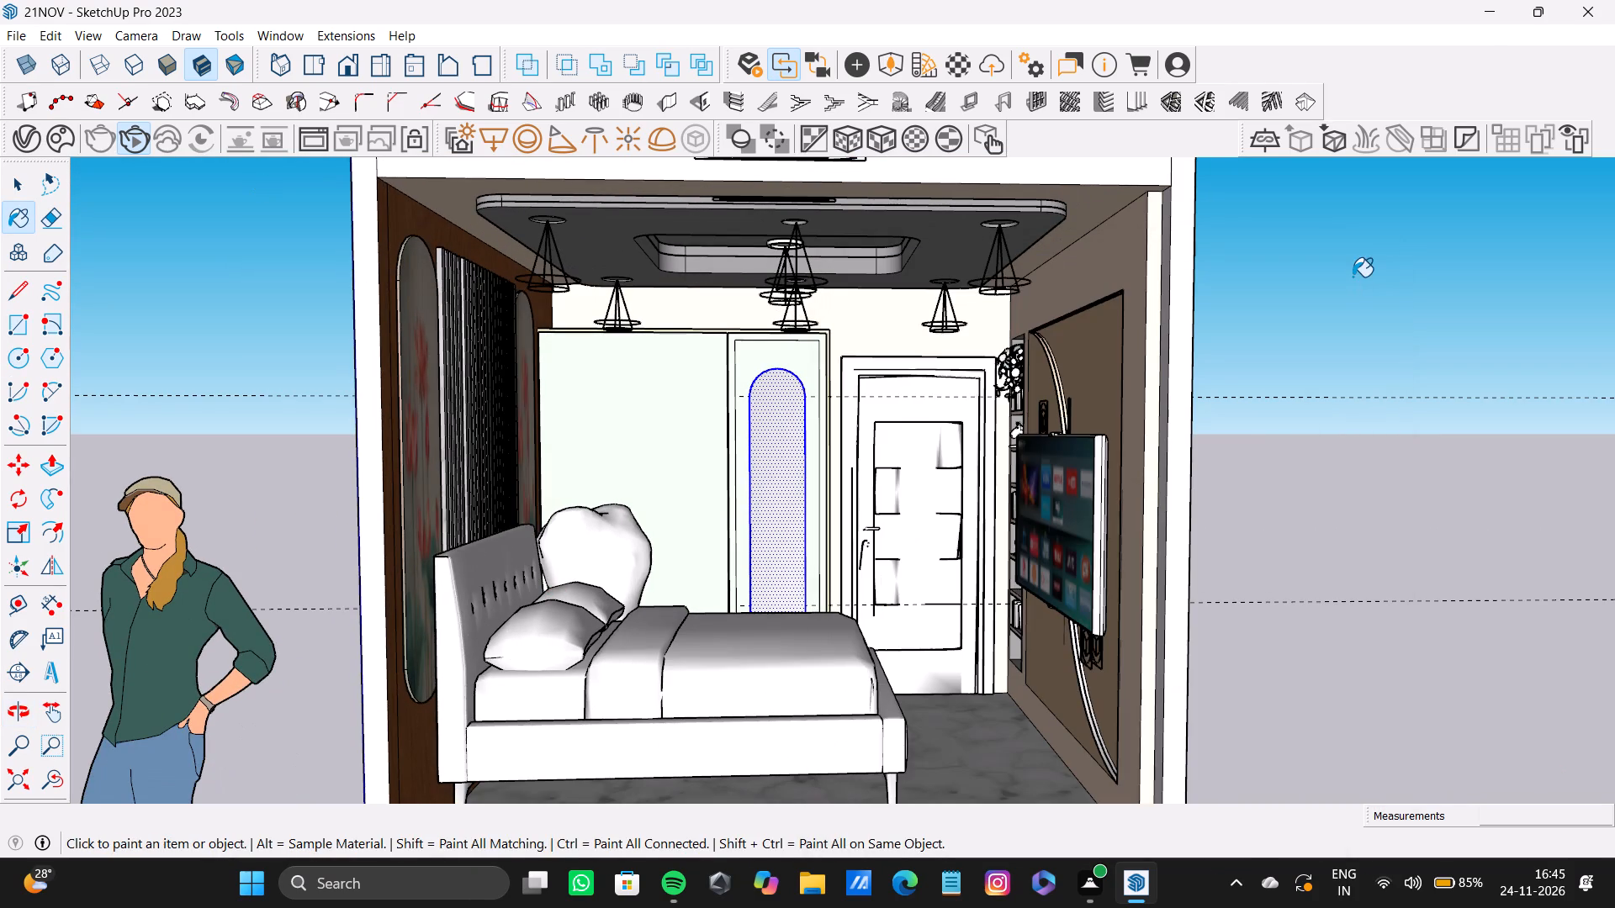
Save the active model.
{"action": "left_click", "coordinate": [19, 36]}
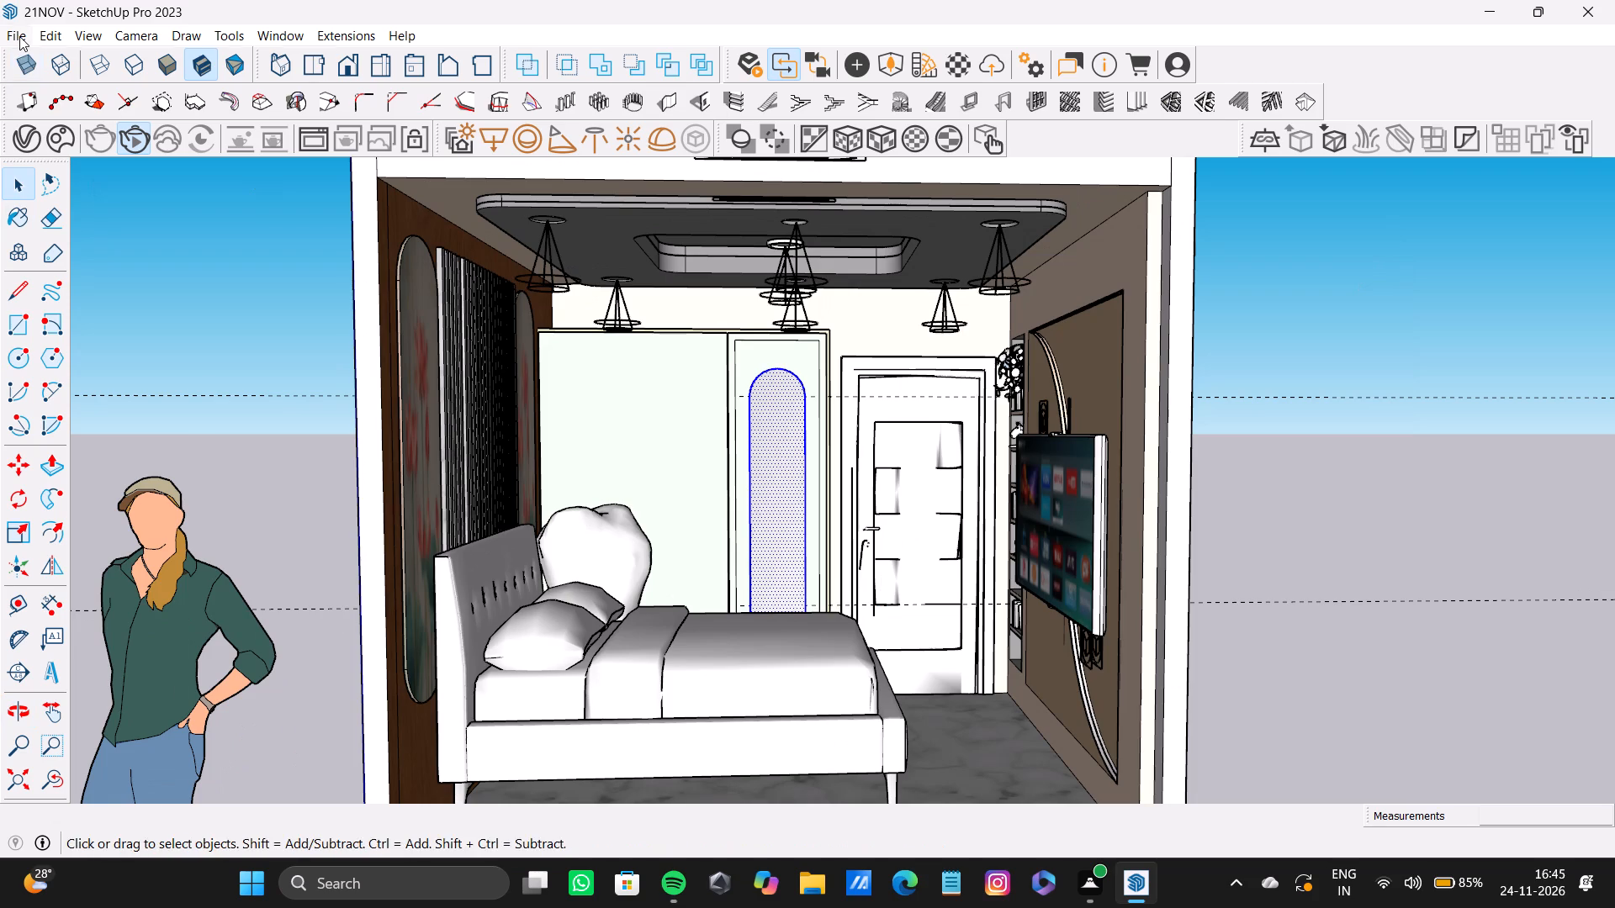
{"action": "left_click", "coordinate": [61, 124]}
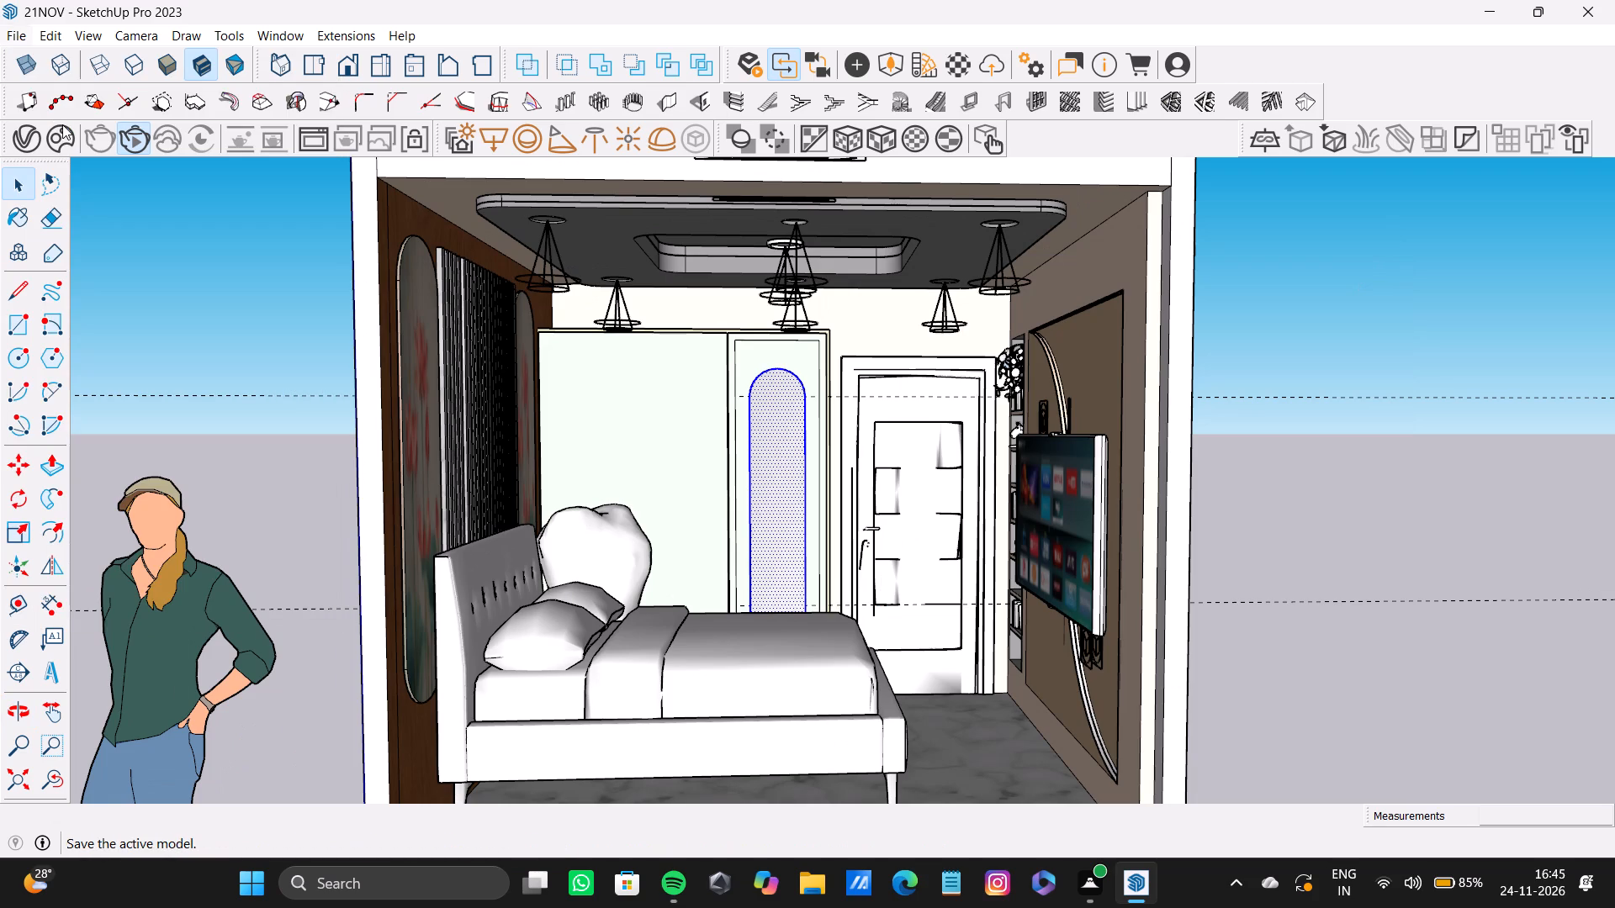
Stop the running V-Ray interactive render.
{"action": "left_click", "coordinate": [137, 129]}
Save the model as 21NOV in the pdfs folder as a SketchUp model, replacing the existing file.
{"action": "left_click", "coordinate": [17, 32]}
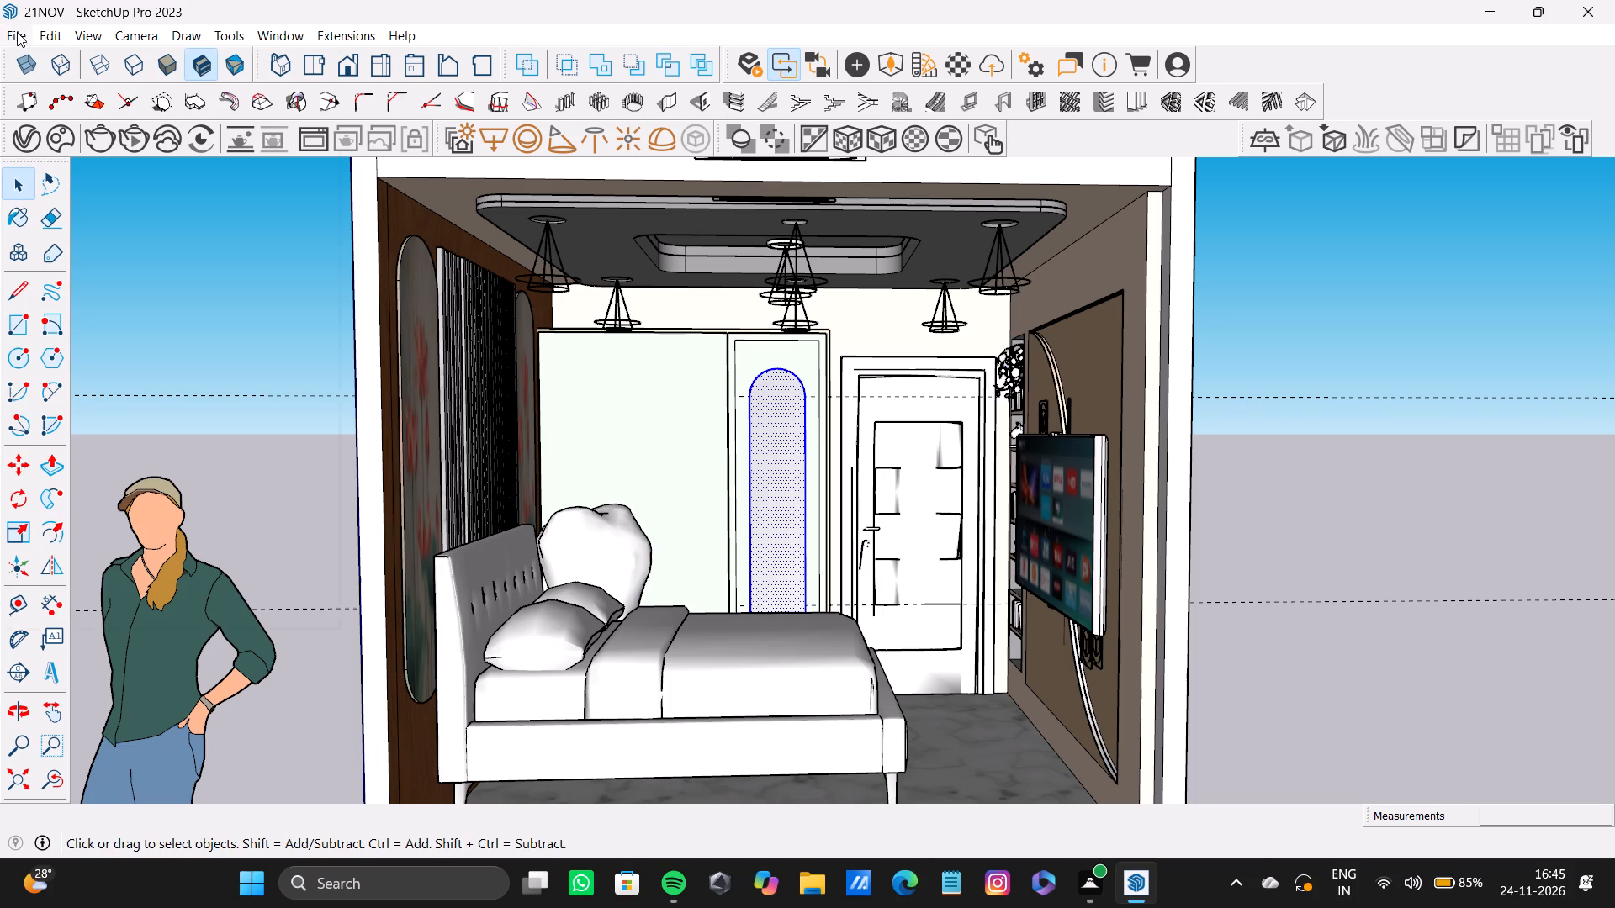
{"action": "left_click", "coordinate": [81, 140]}
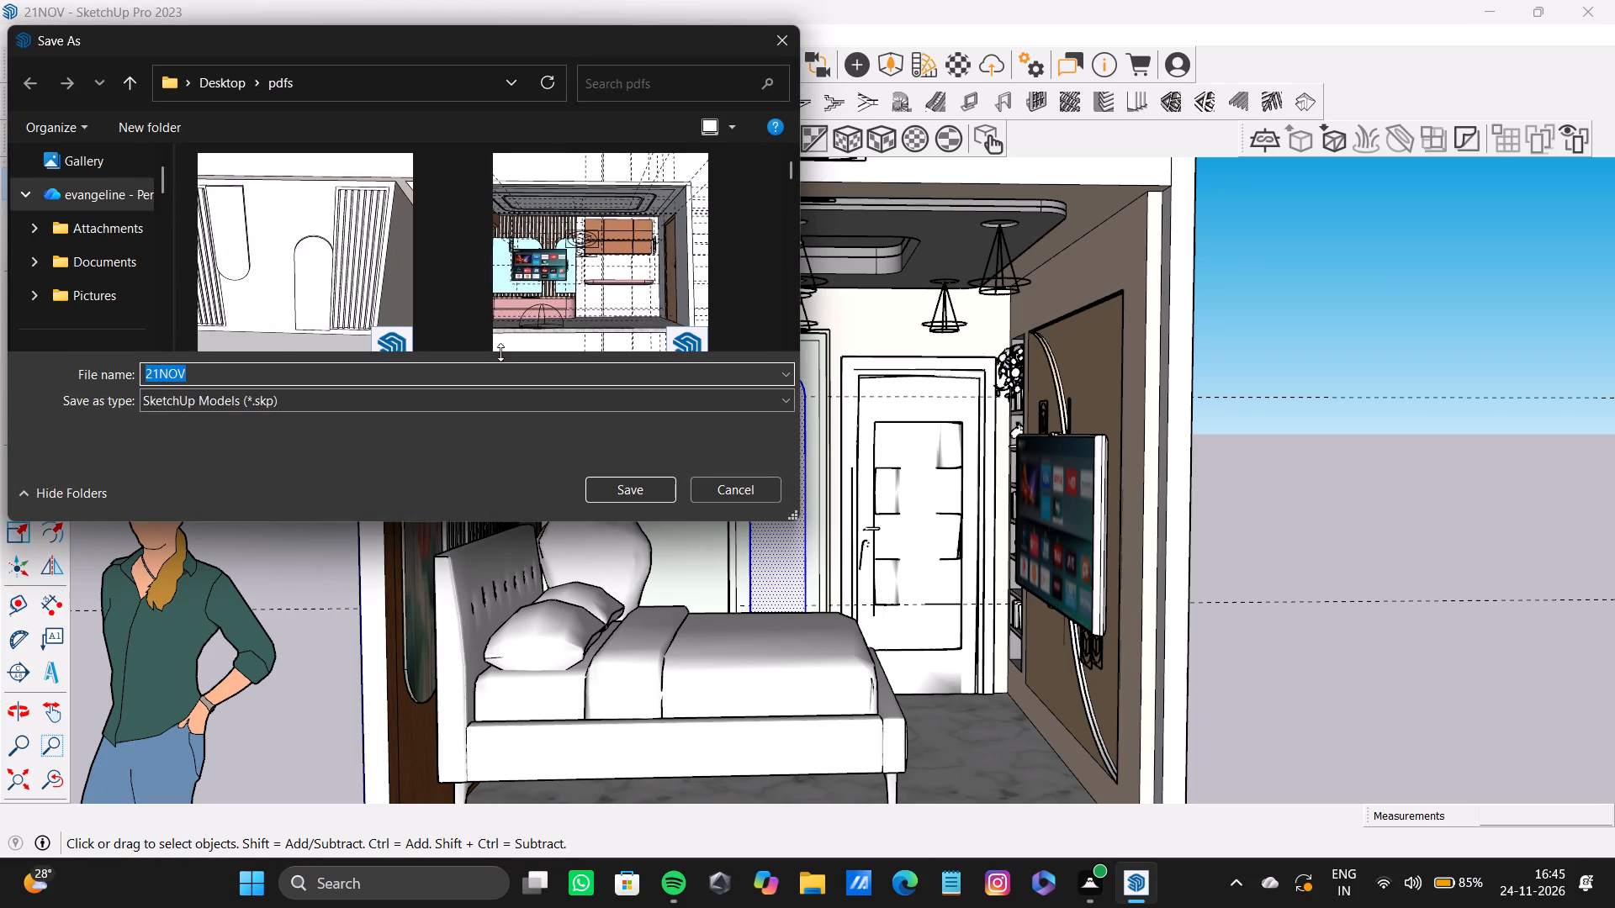
{"action": "left_click", "coordinate": [642, 484]}
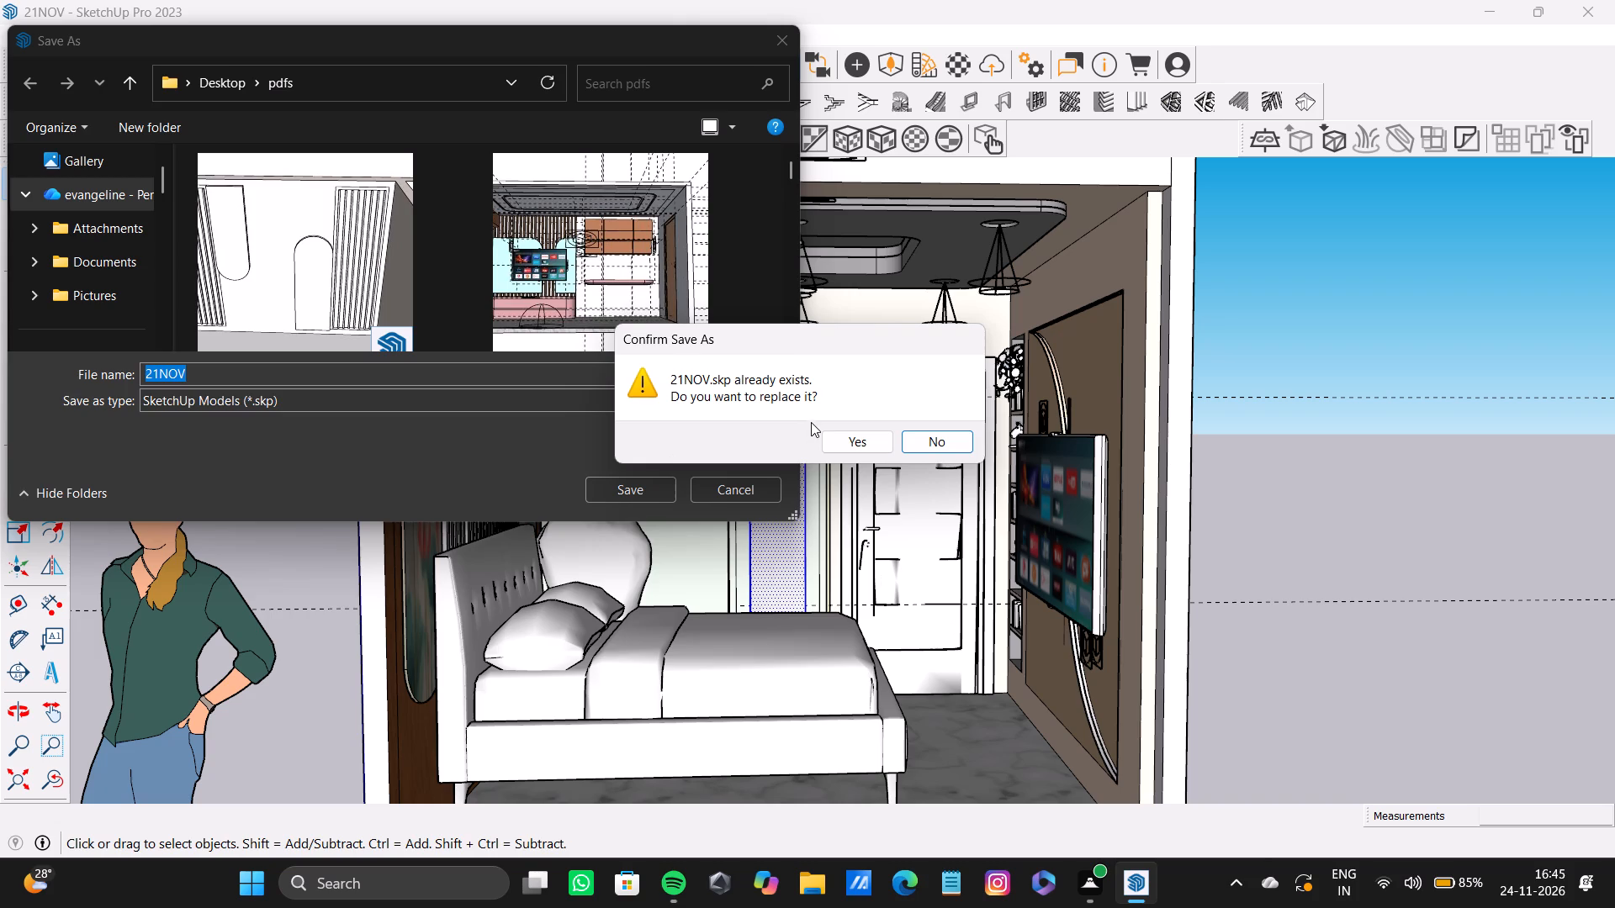
{"action": "left_click", "coordinate": [855, 441]}
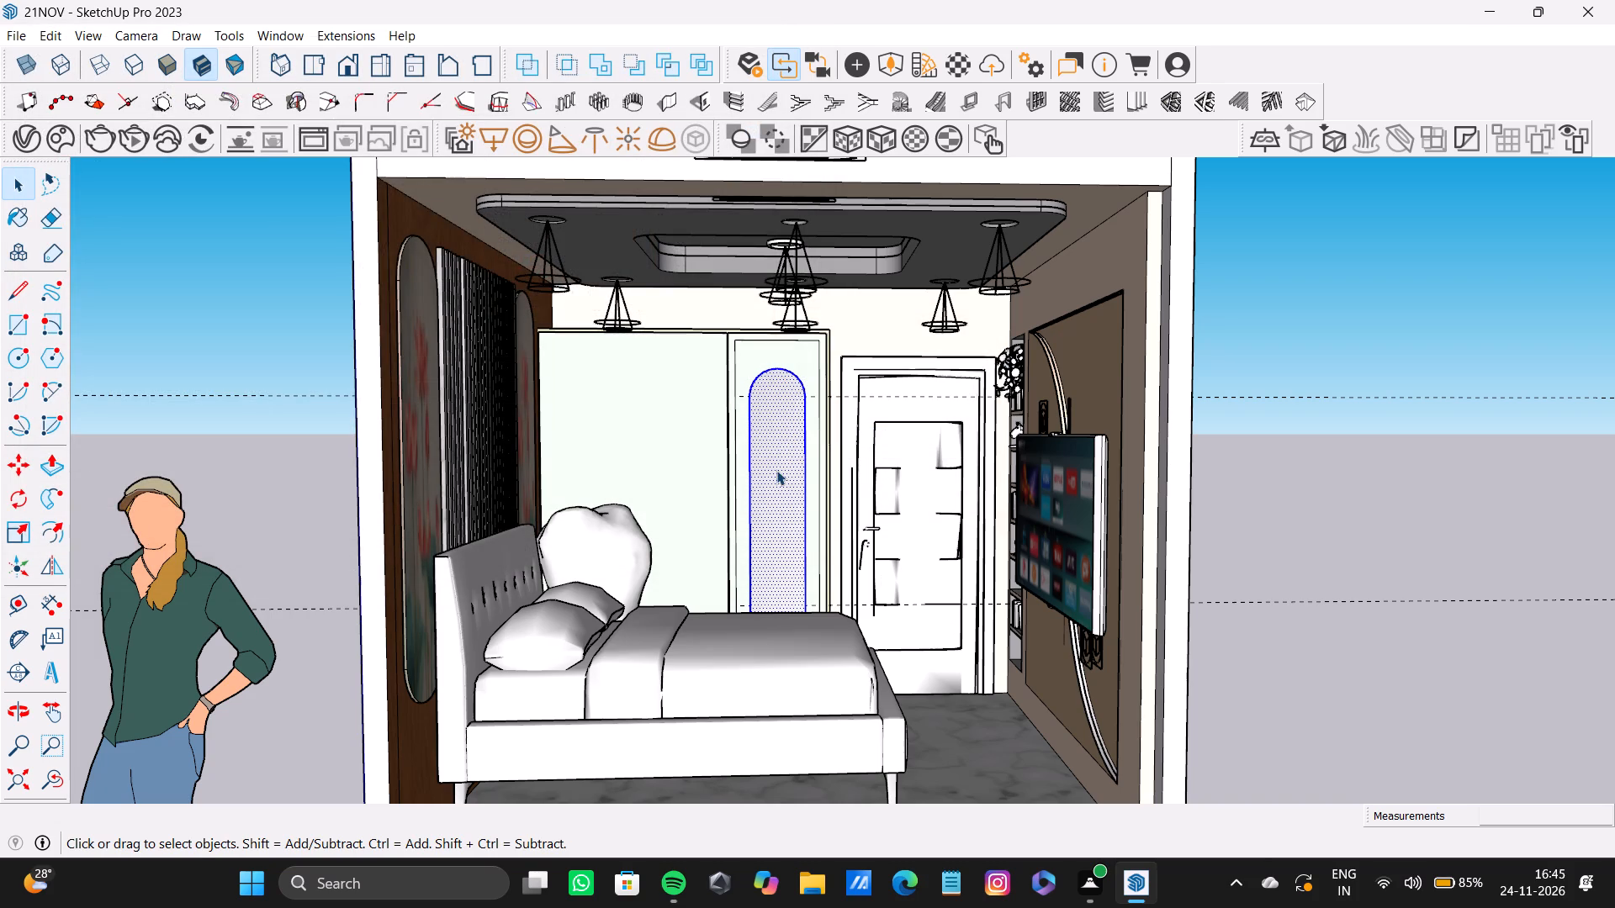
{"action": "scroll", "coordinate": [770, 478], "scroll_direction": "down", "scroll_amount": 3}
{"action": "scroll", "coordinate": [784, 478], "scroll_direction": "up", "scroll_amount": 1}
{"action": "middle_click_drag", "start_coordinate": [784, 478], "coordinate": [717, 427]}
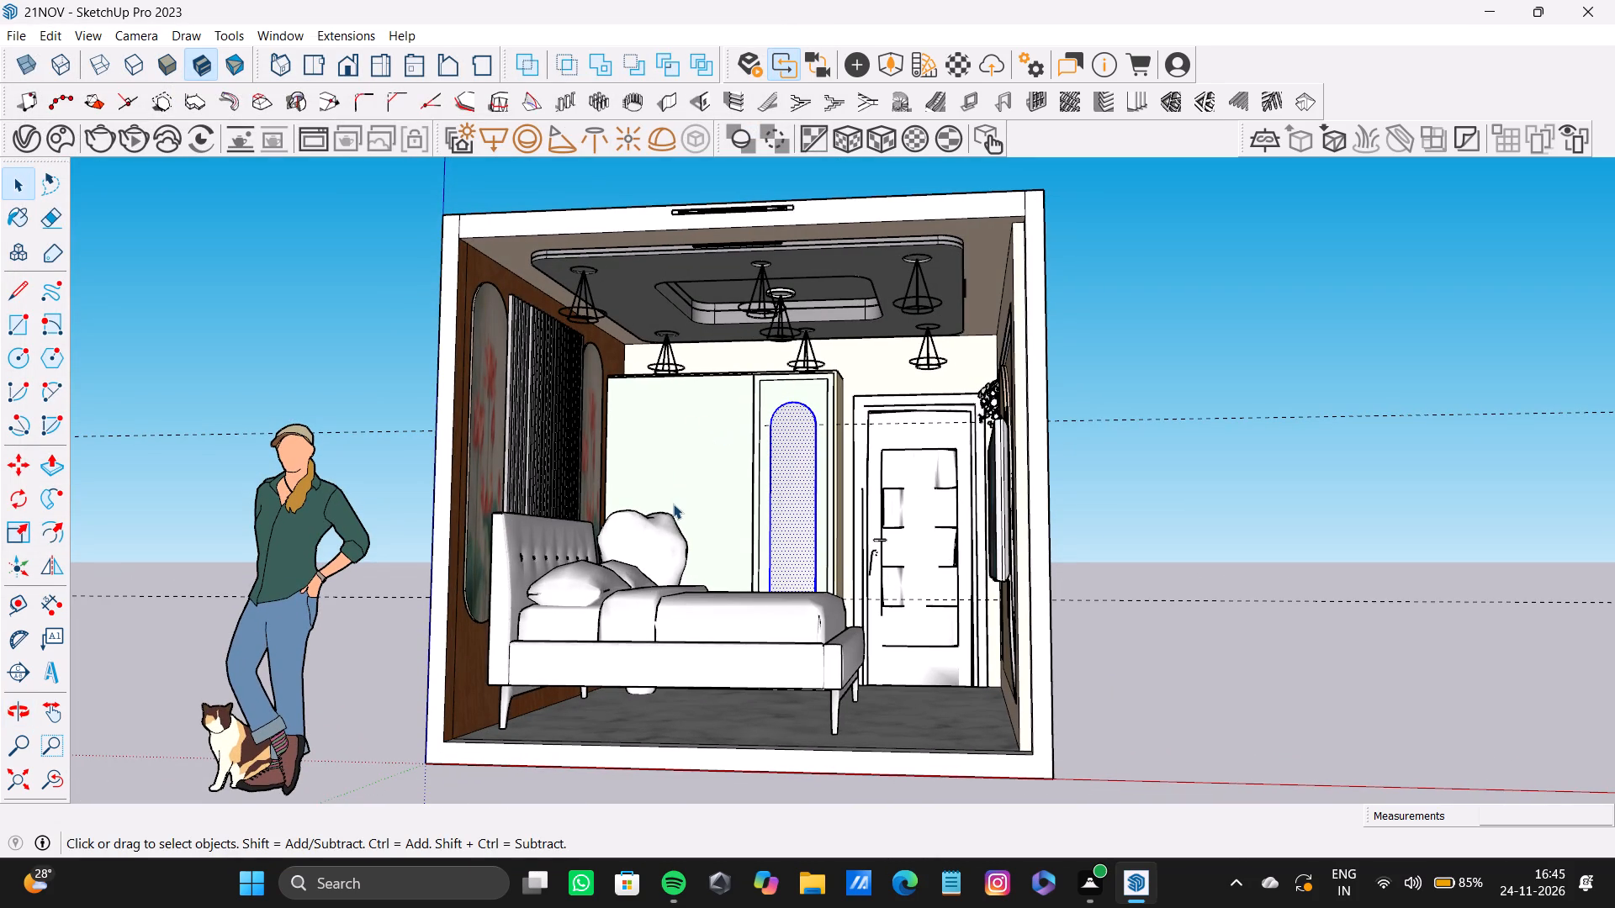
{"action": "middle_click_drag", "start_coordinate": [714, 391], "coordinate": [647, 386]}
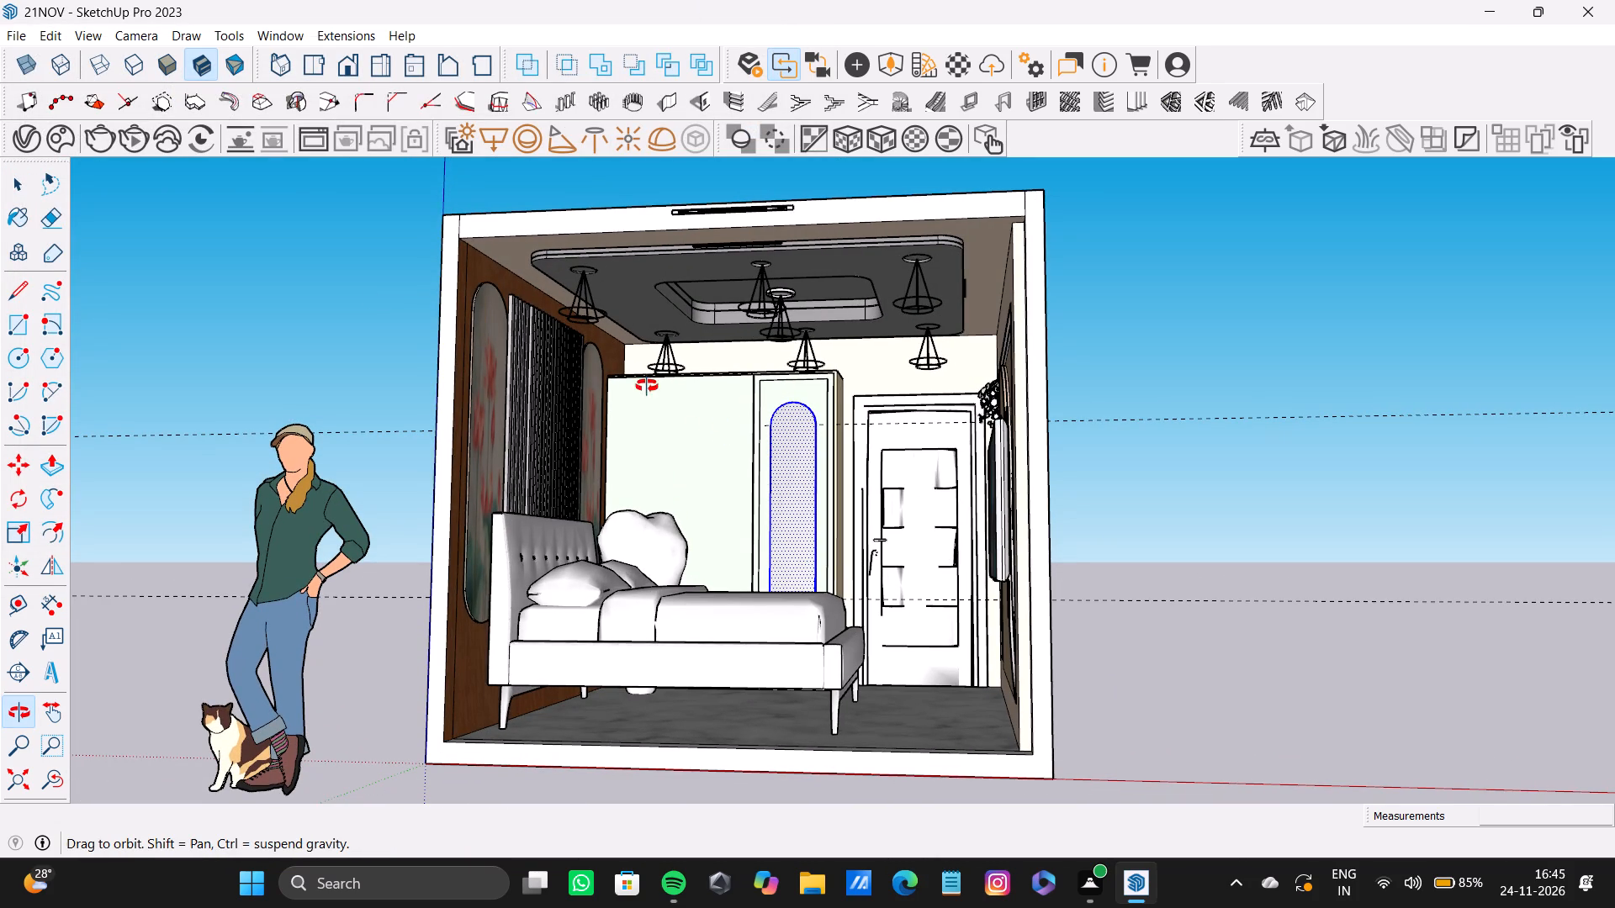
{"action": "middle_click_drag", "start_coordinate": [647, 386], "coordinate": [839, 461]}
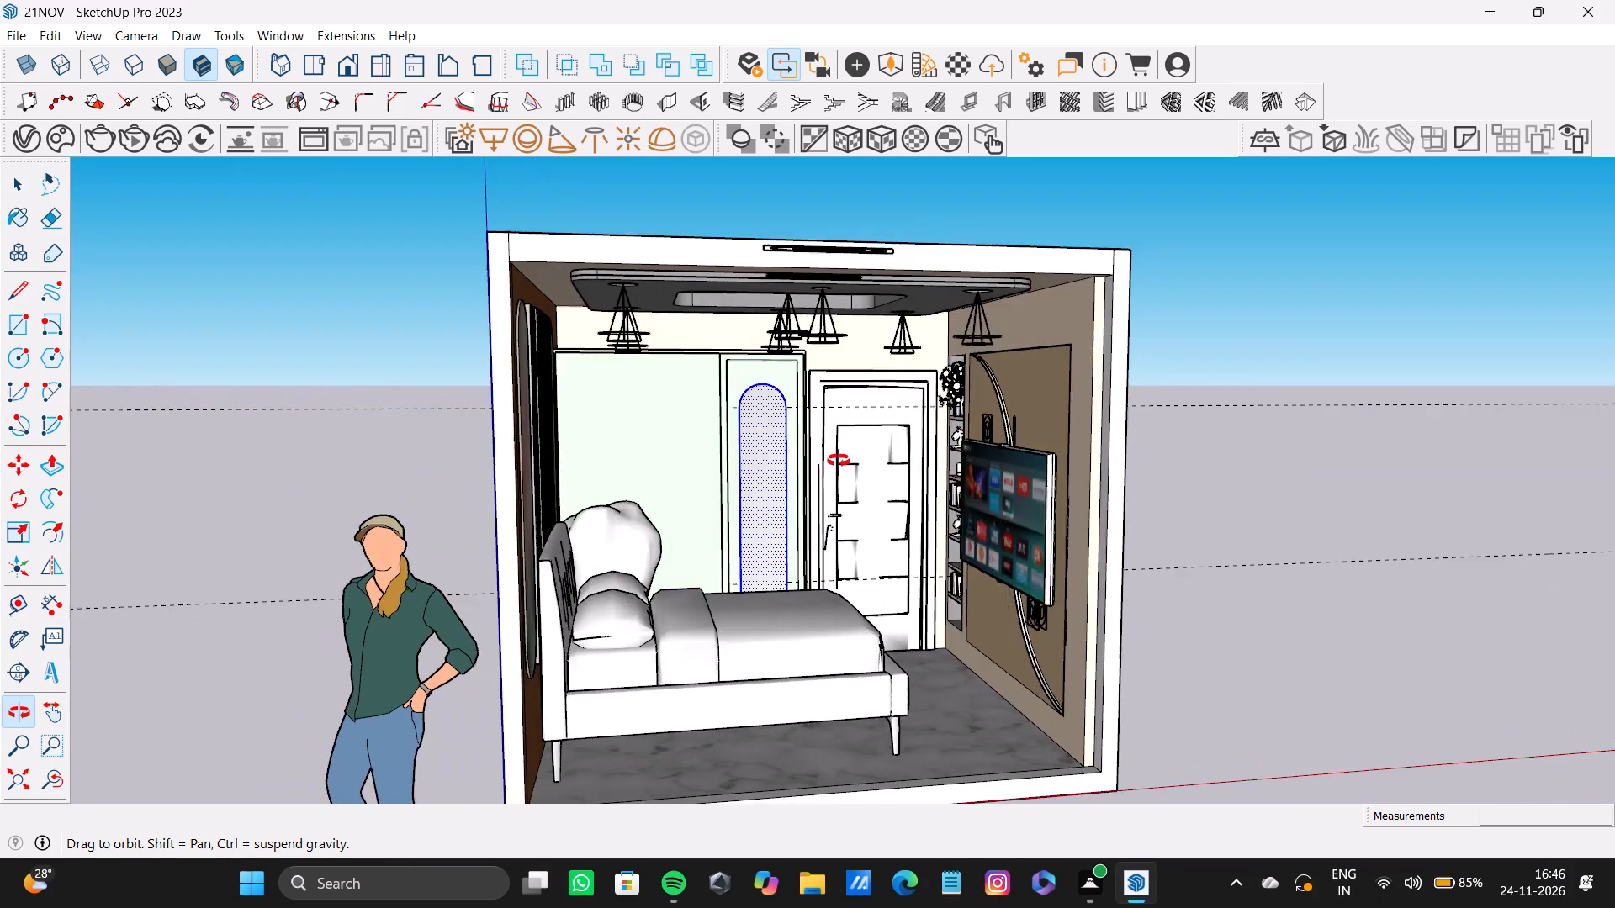
Frame the whole bedroom from outside its open side and start a V-Ray interactive render of that view.
{"action": "middle_click_drag", "start_coordinate": [839, 461], "coordinate": [737, 417]}
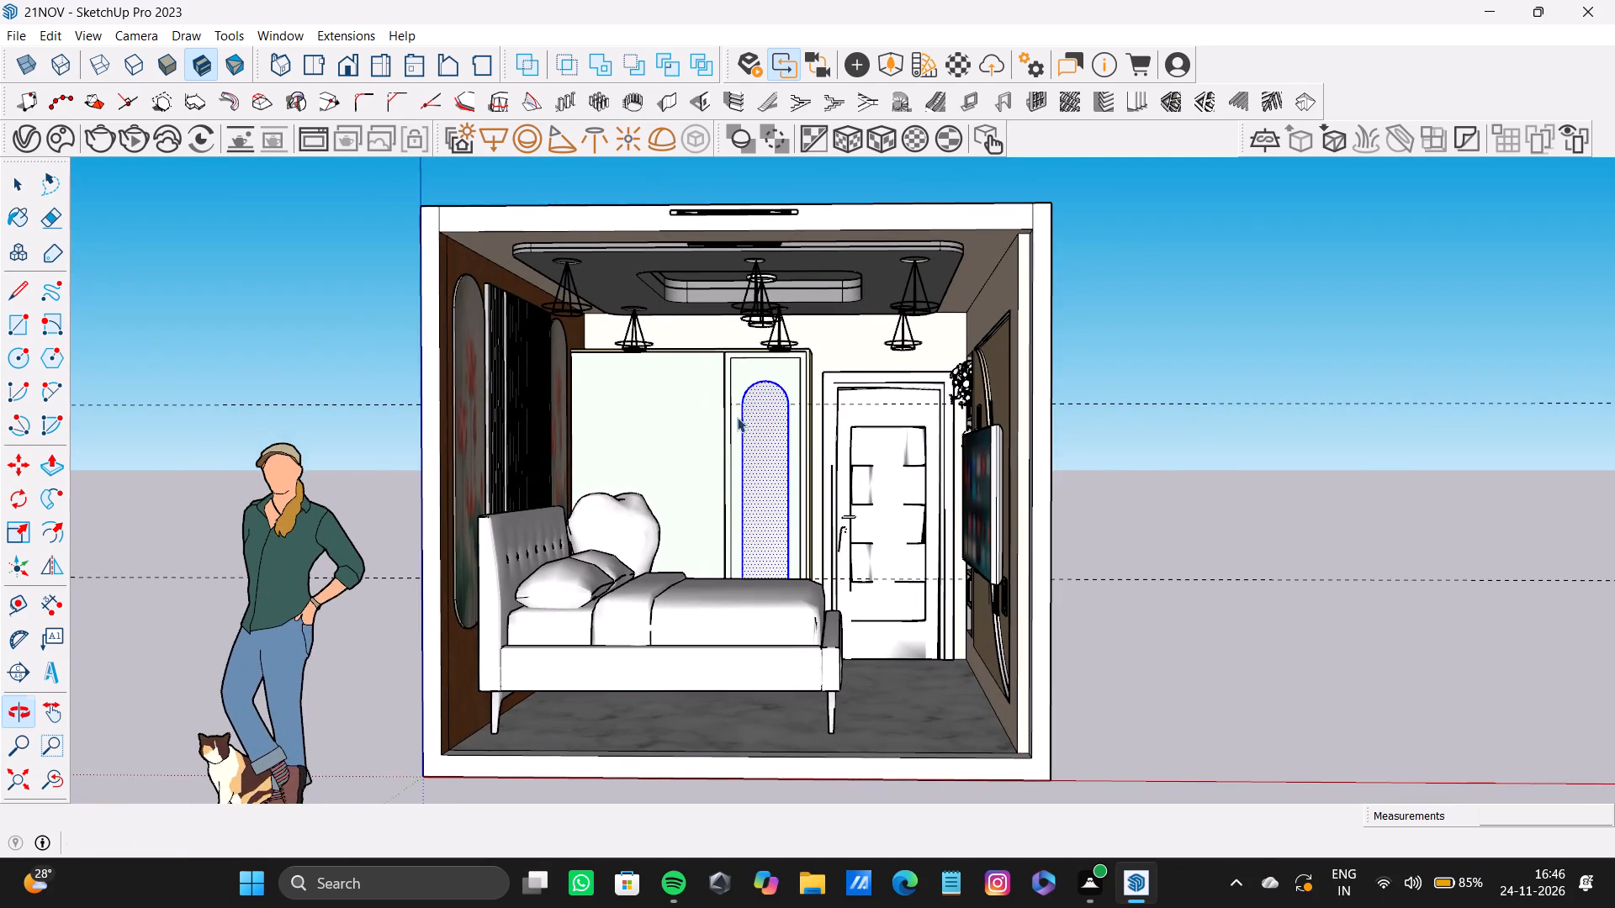
{"action": "scroll", "coordinate": [737, 430], "scroll_direction": "up", "scroll_amount": 1}
{"action": "middle_click_drag", "start_coordinate": [762, 486], "coordinate": [792, 450]}
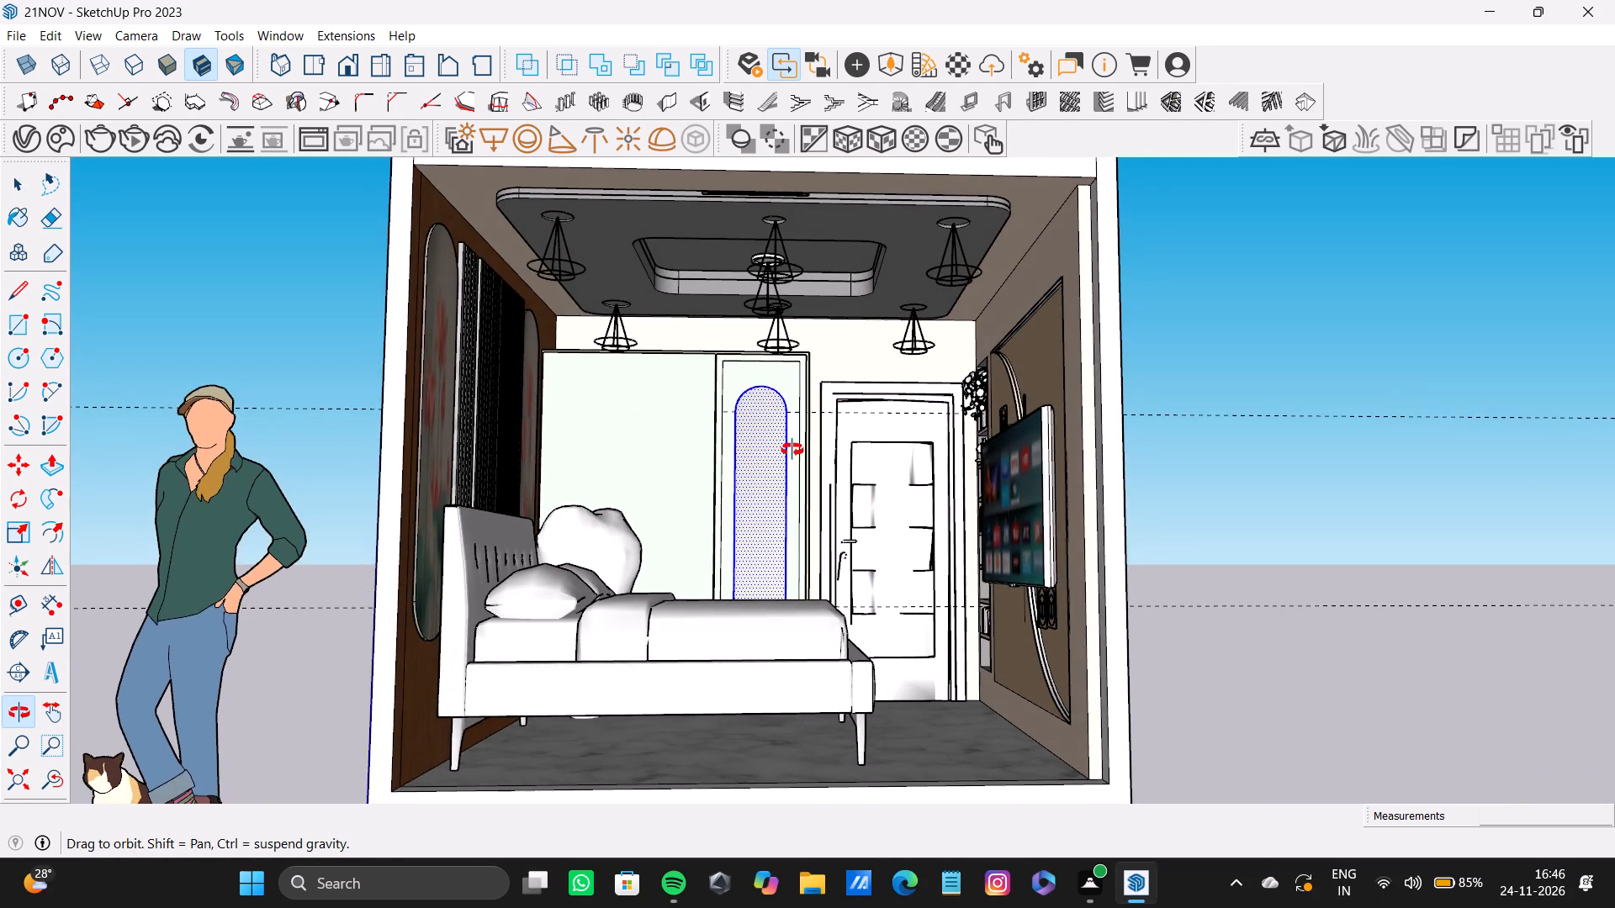
{"action": "middle_click_drag", "start_coordinate": [792, 450], "coordinate": [780, 452]}
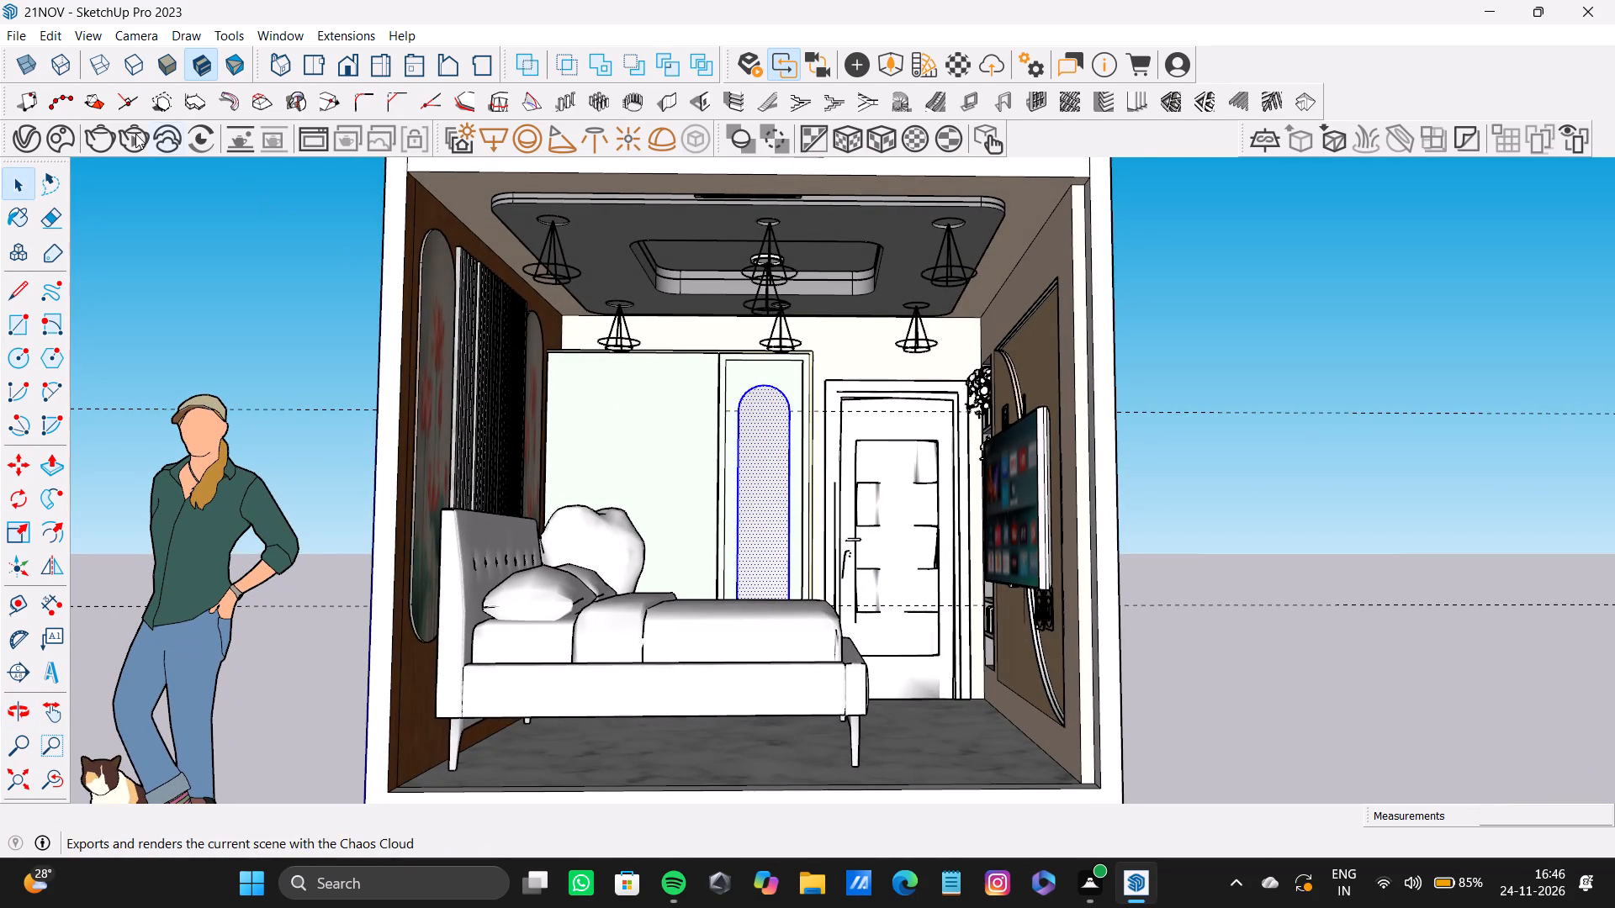
{"action": "left_click", "coordinate": [125, 136]}
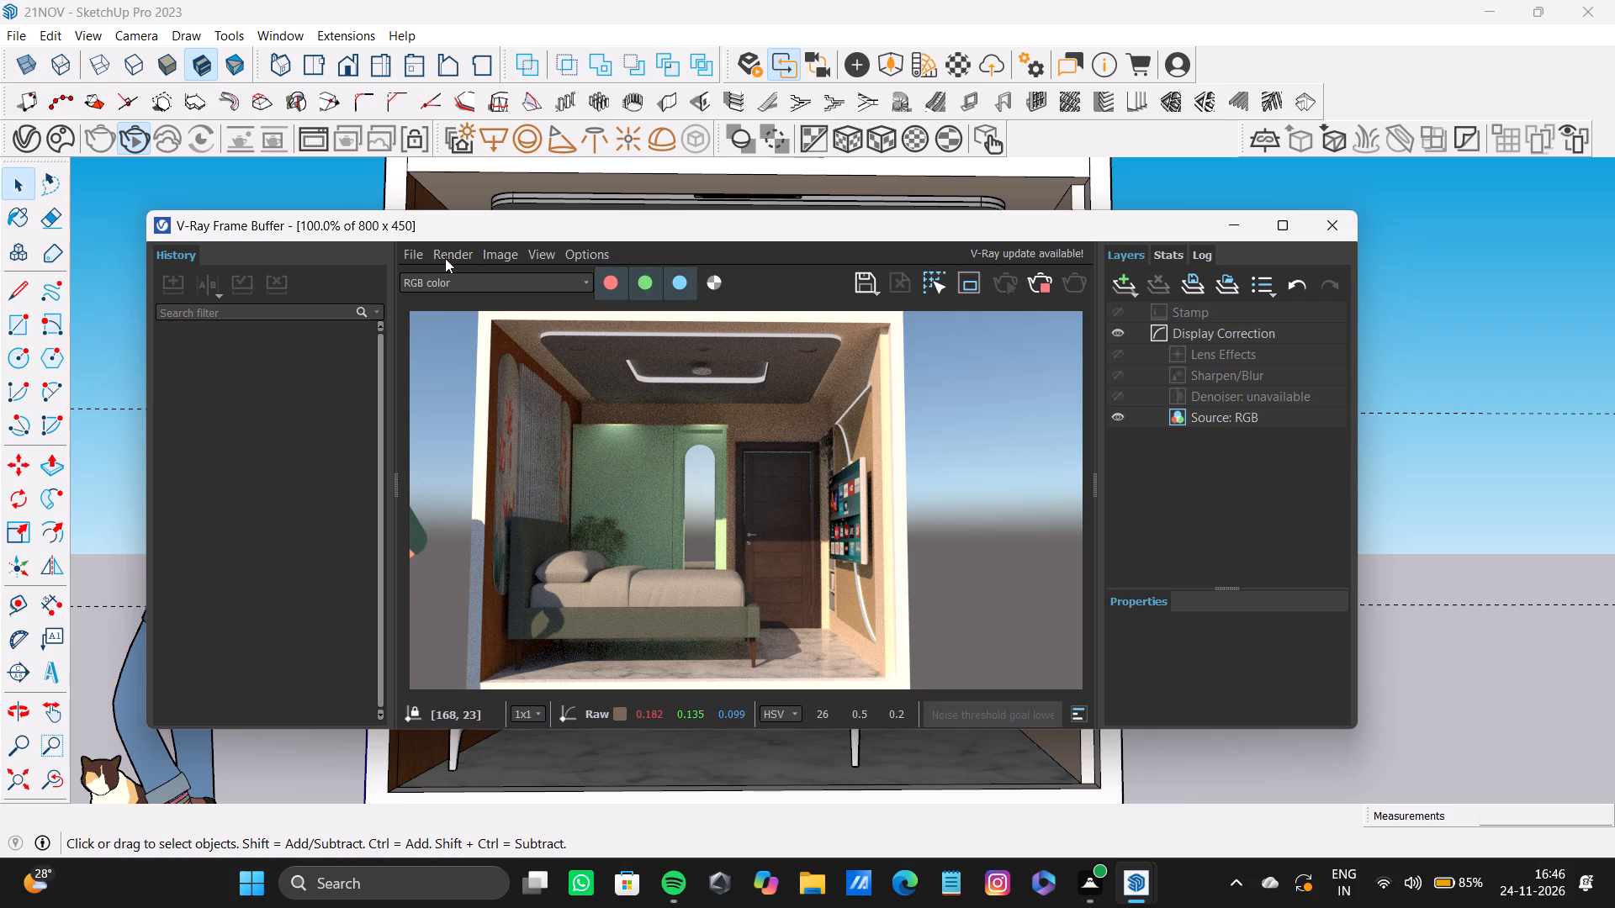
Save the rendered image as 24th vray in PNG format in the pdfs folder and close the frame buffer.
{"action": "left_click", "coordinate": [856, 281]}
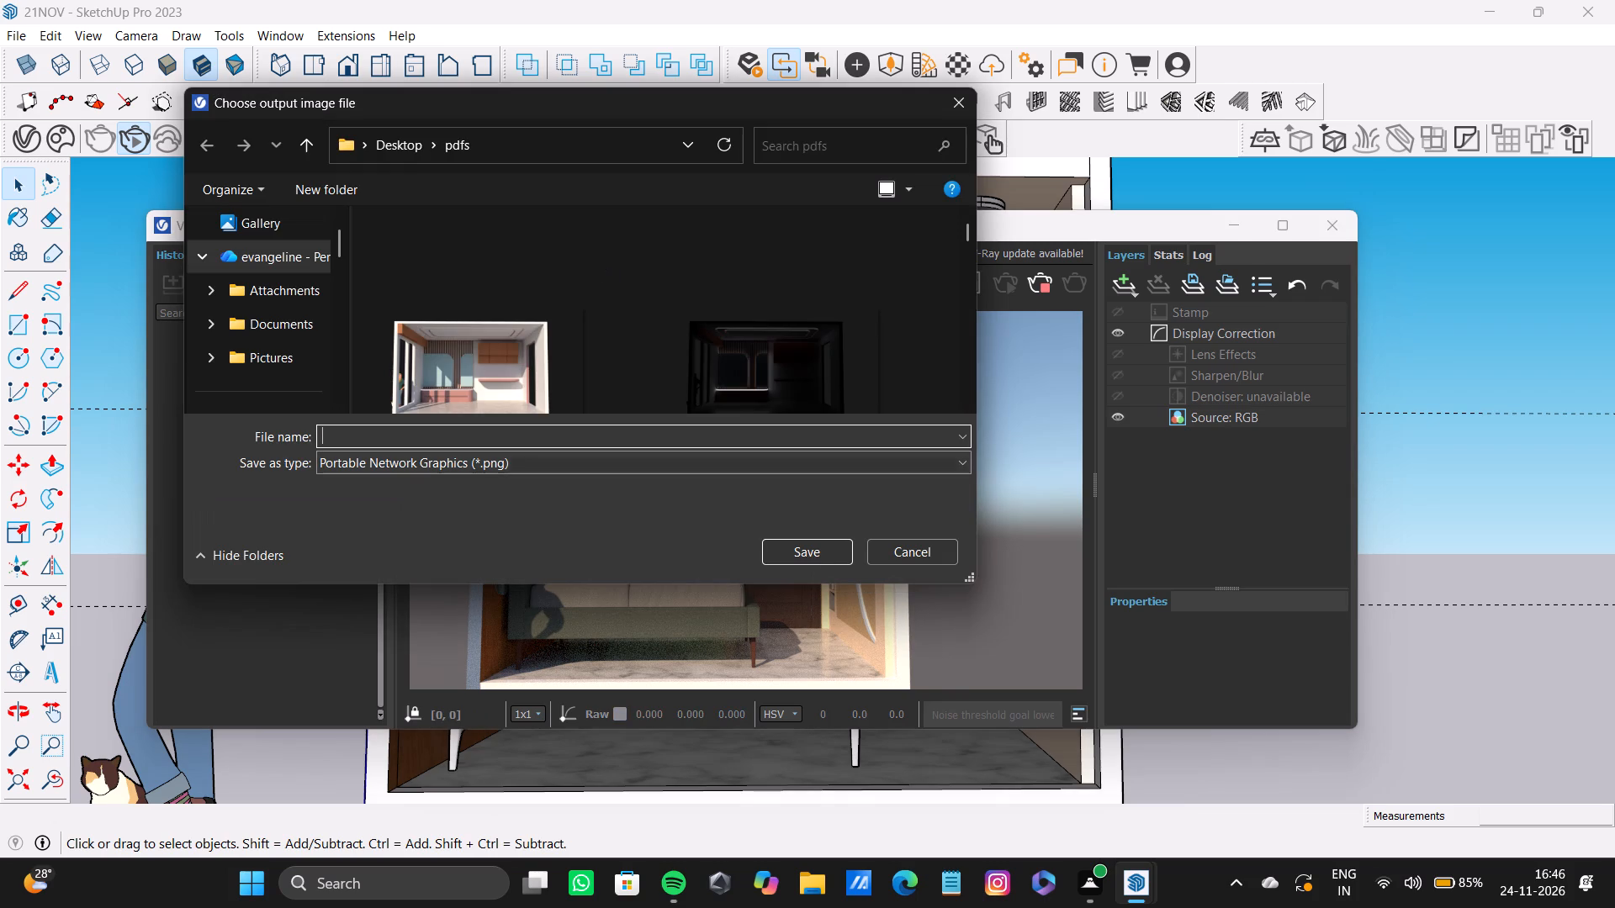
{"action": "left_click", "coordinate": [368, 437]}
{"action": "type", "text": "24th vray"}
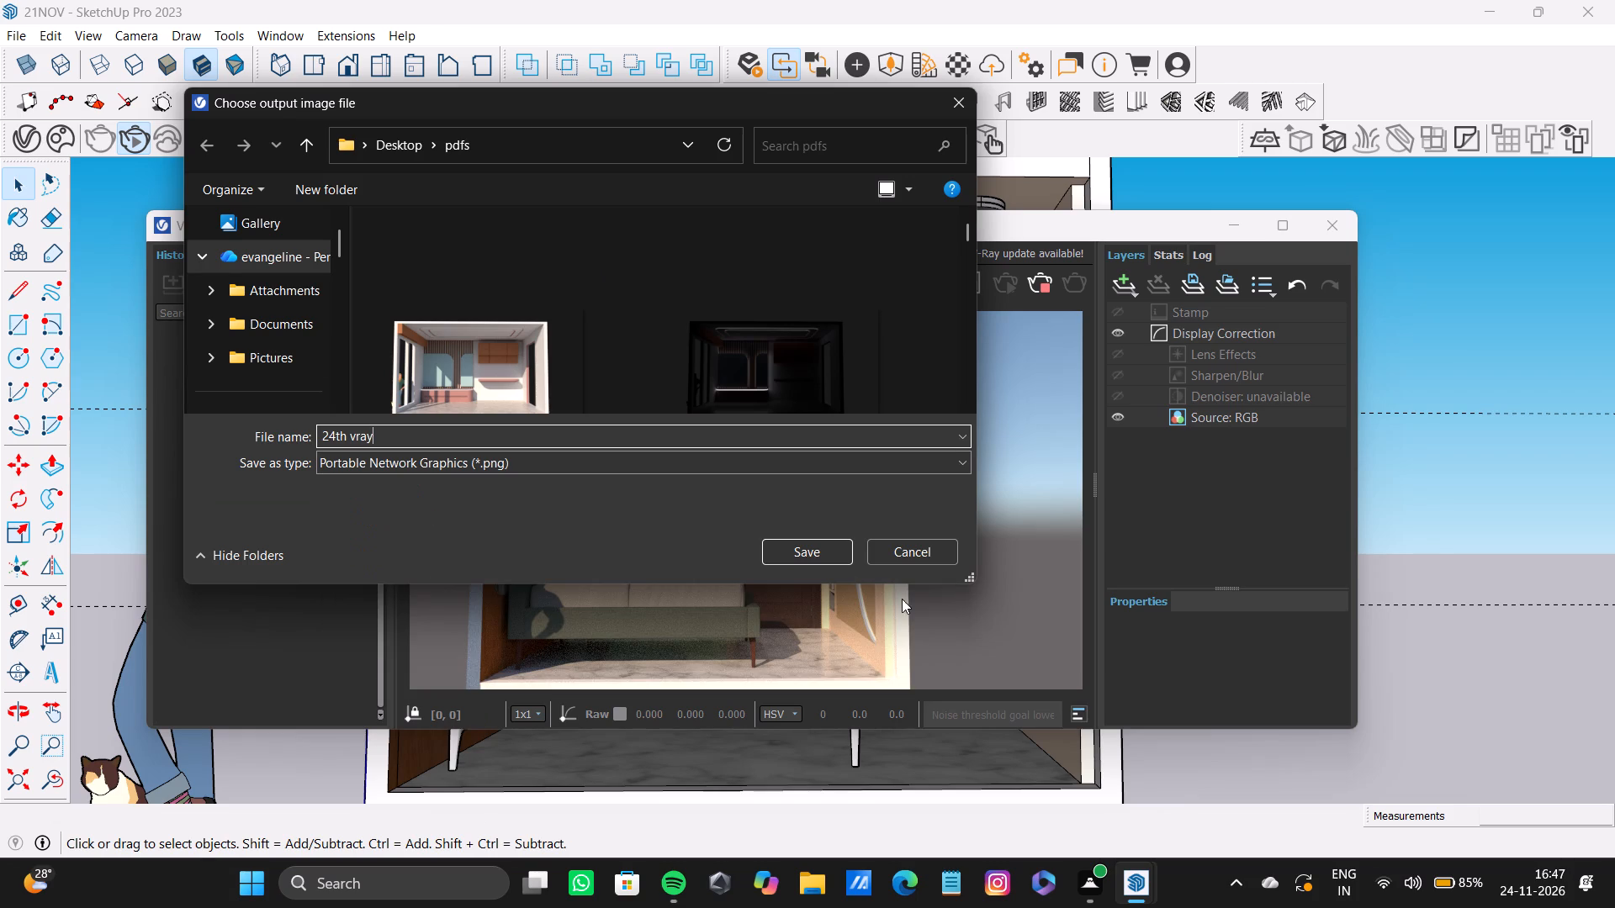
{"action": "left_click", "coordinate": [779, 543]}
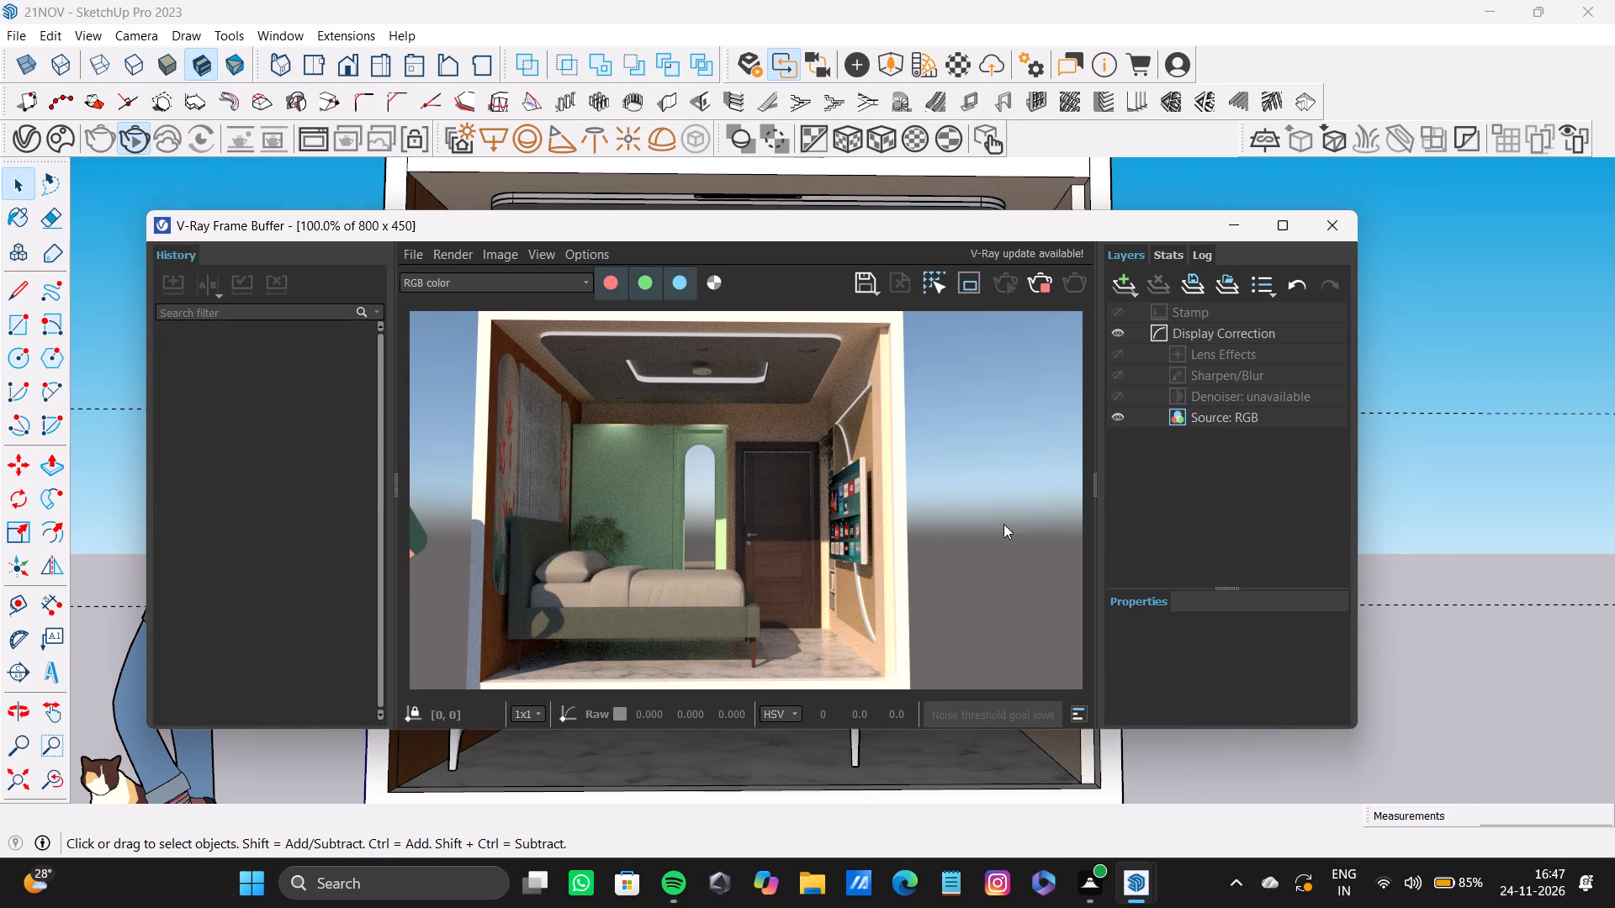
{"action": "left_click", "coordinate": [1326, 215]}
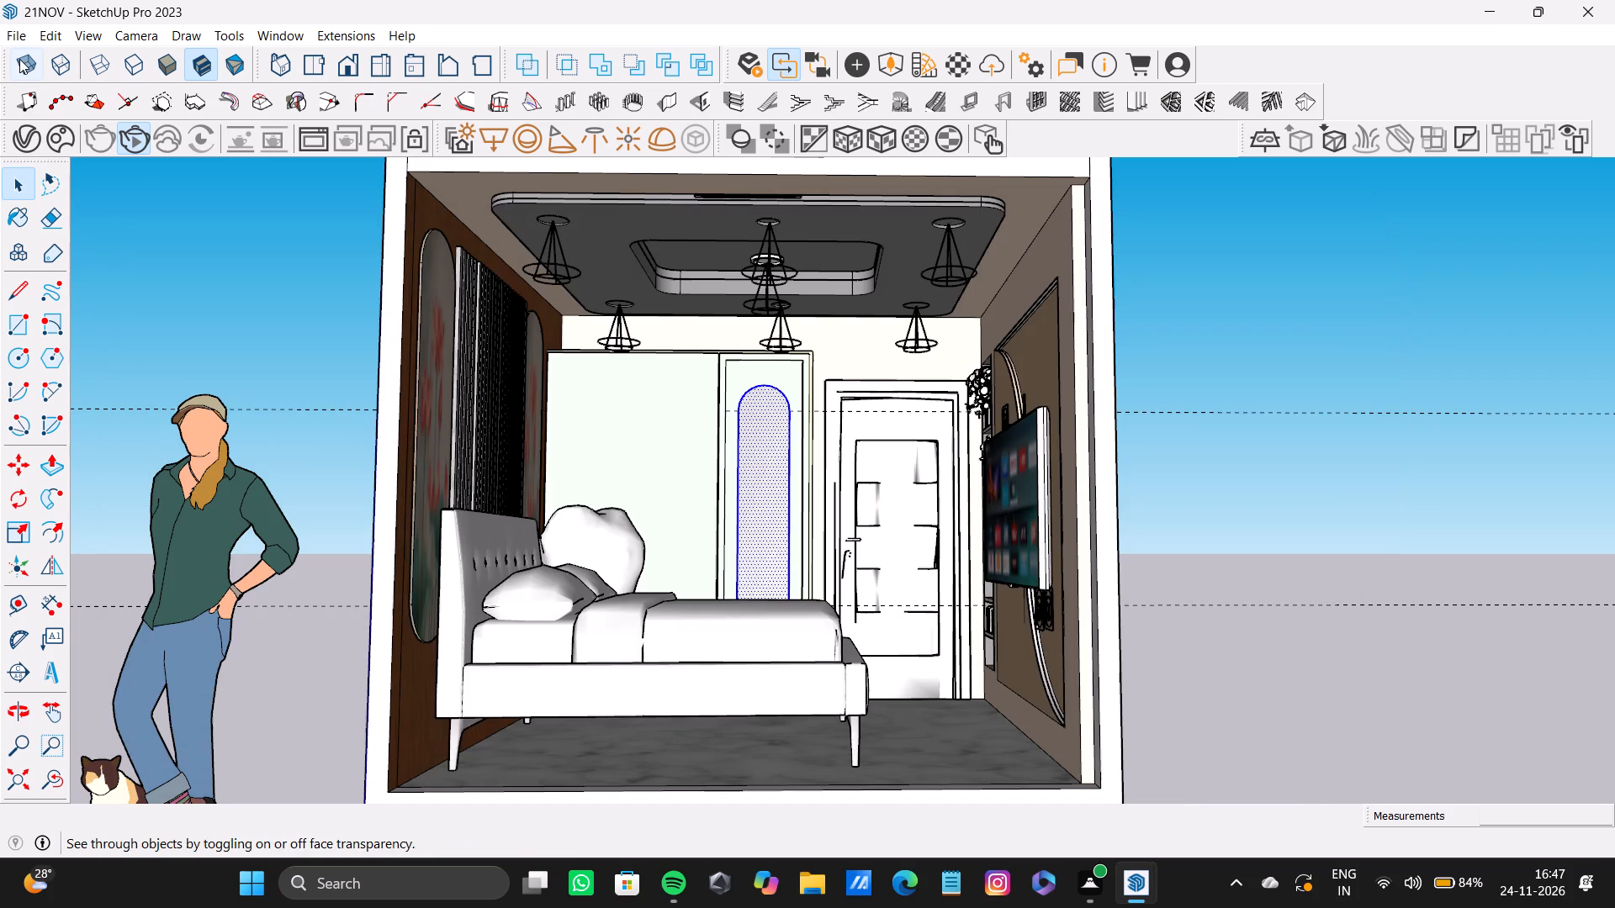
Set the V-Ray SunLight intensity to 0.
{"action": "left_click", "coordinate": [41, 143]}
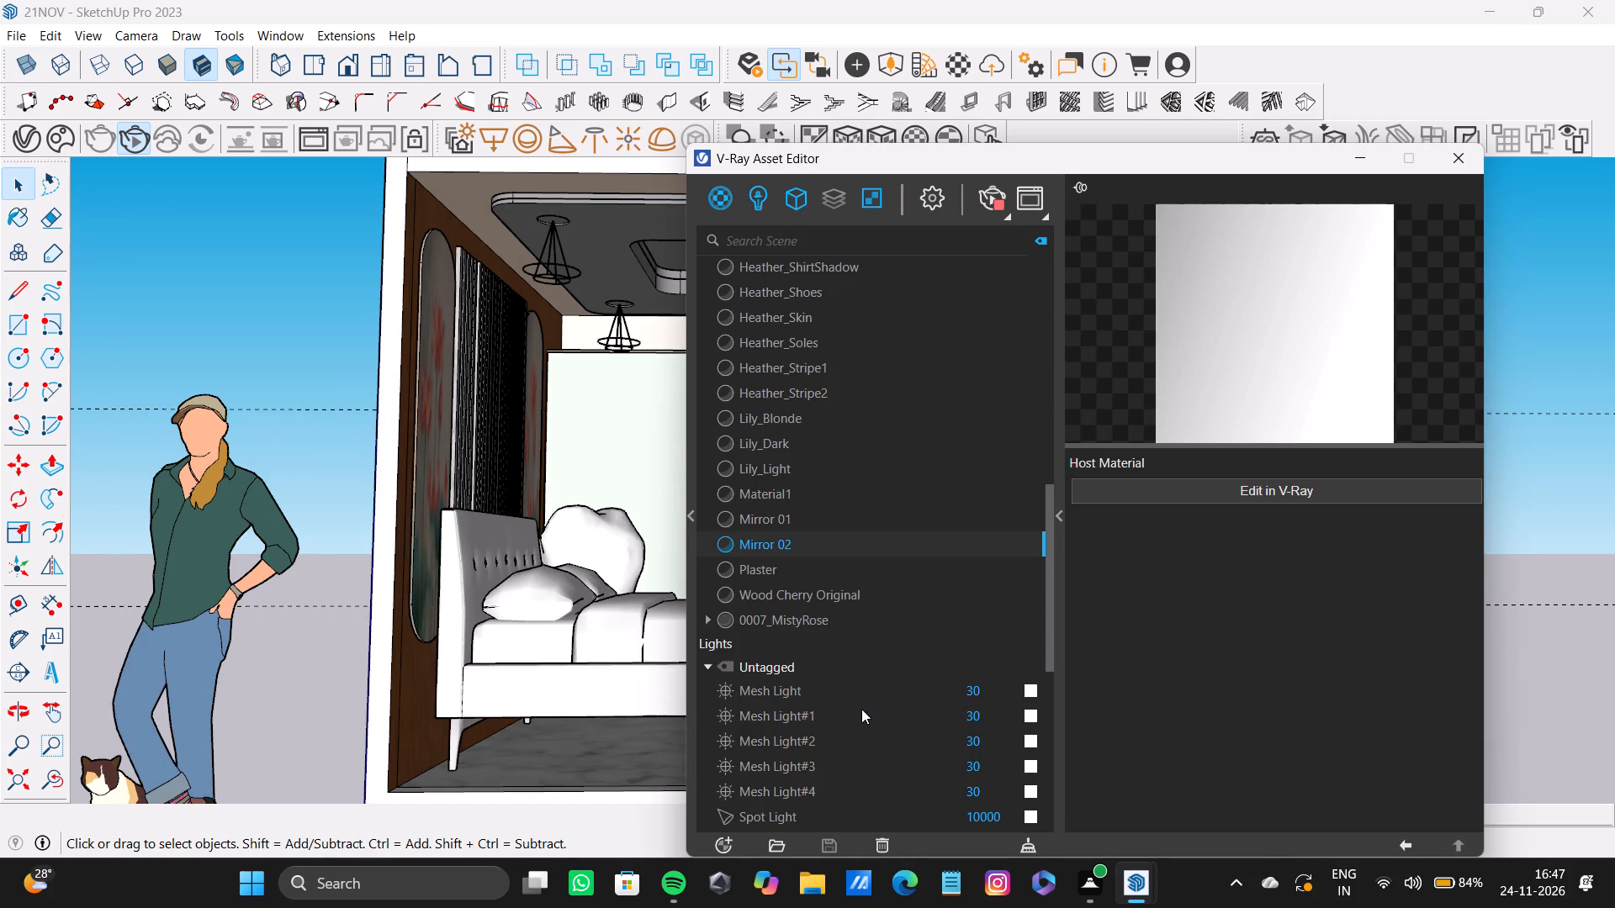
{"action": "scroll", "coordinate": [861, 711], "scroll_direction": "down", "scroll_amount": 7}
{"action": "left_click_drag", "start_coordinate": [988, 529], "coordinate": [938, 528]}
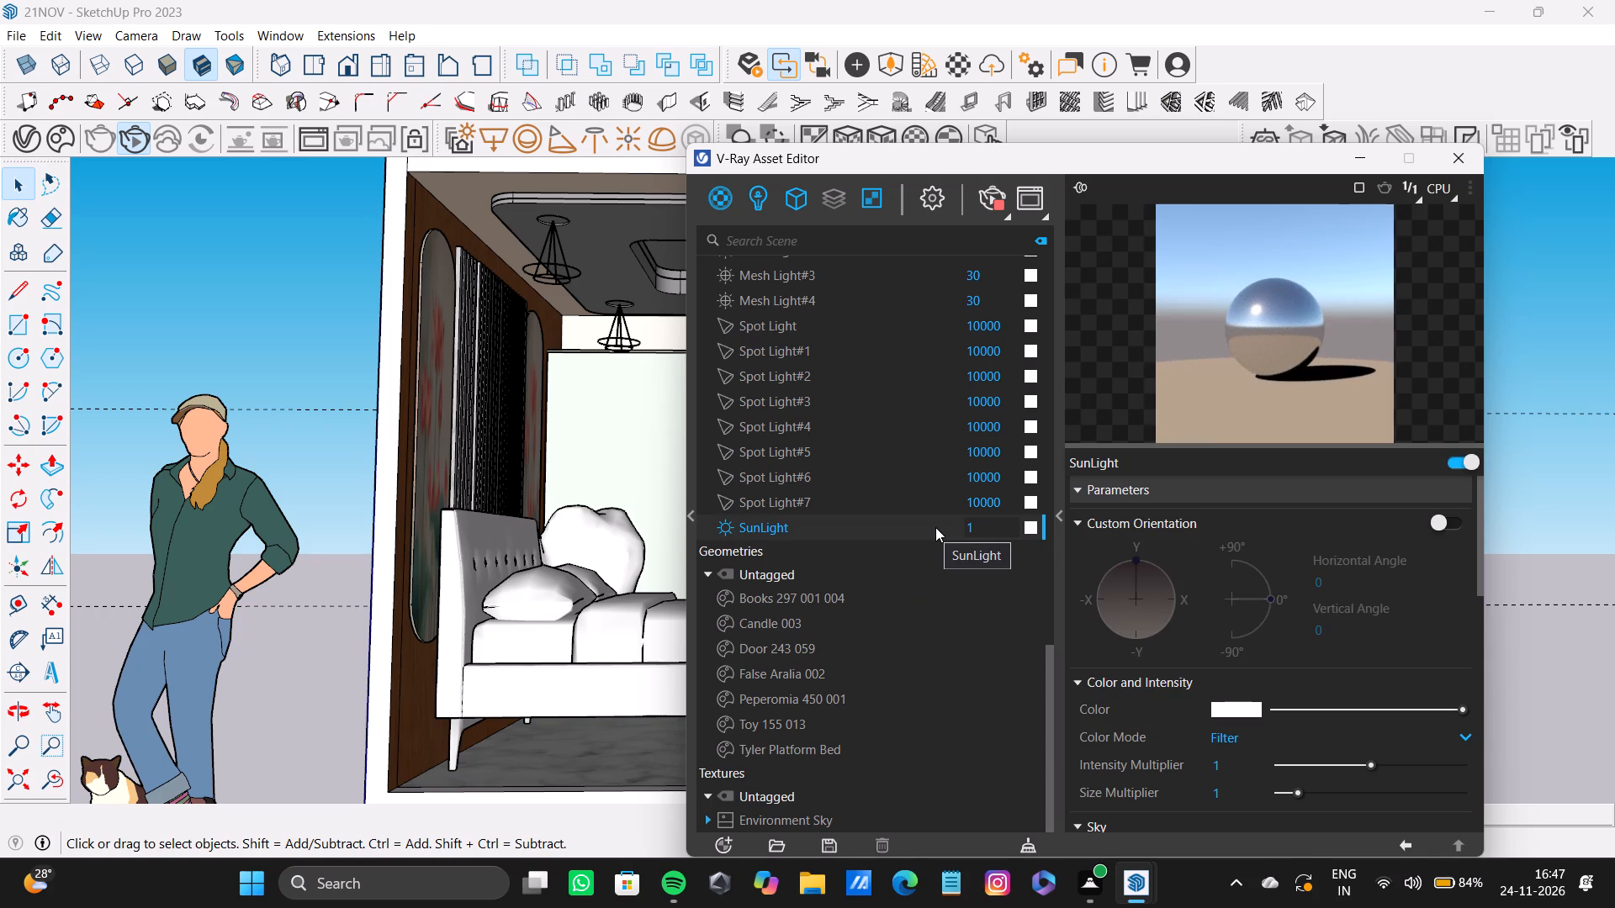
{"action": "key", "text": "BackSpace"}
{"action": "key", "text": "0"}
{"action": "key", "text": "Return"}
{"action": "left_click_drag", "start_coordinate": [986, 516], "coordinate": [945, 538]}
{"action": "left_click", "coordinate": [977, 531]}
{"action": "key", "text": "BackSpace"}
{"action": "key", "text": "0"}
{"action": "key", "text": "Return"}
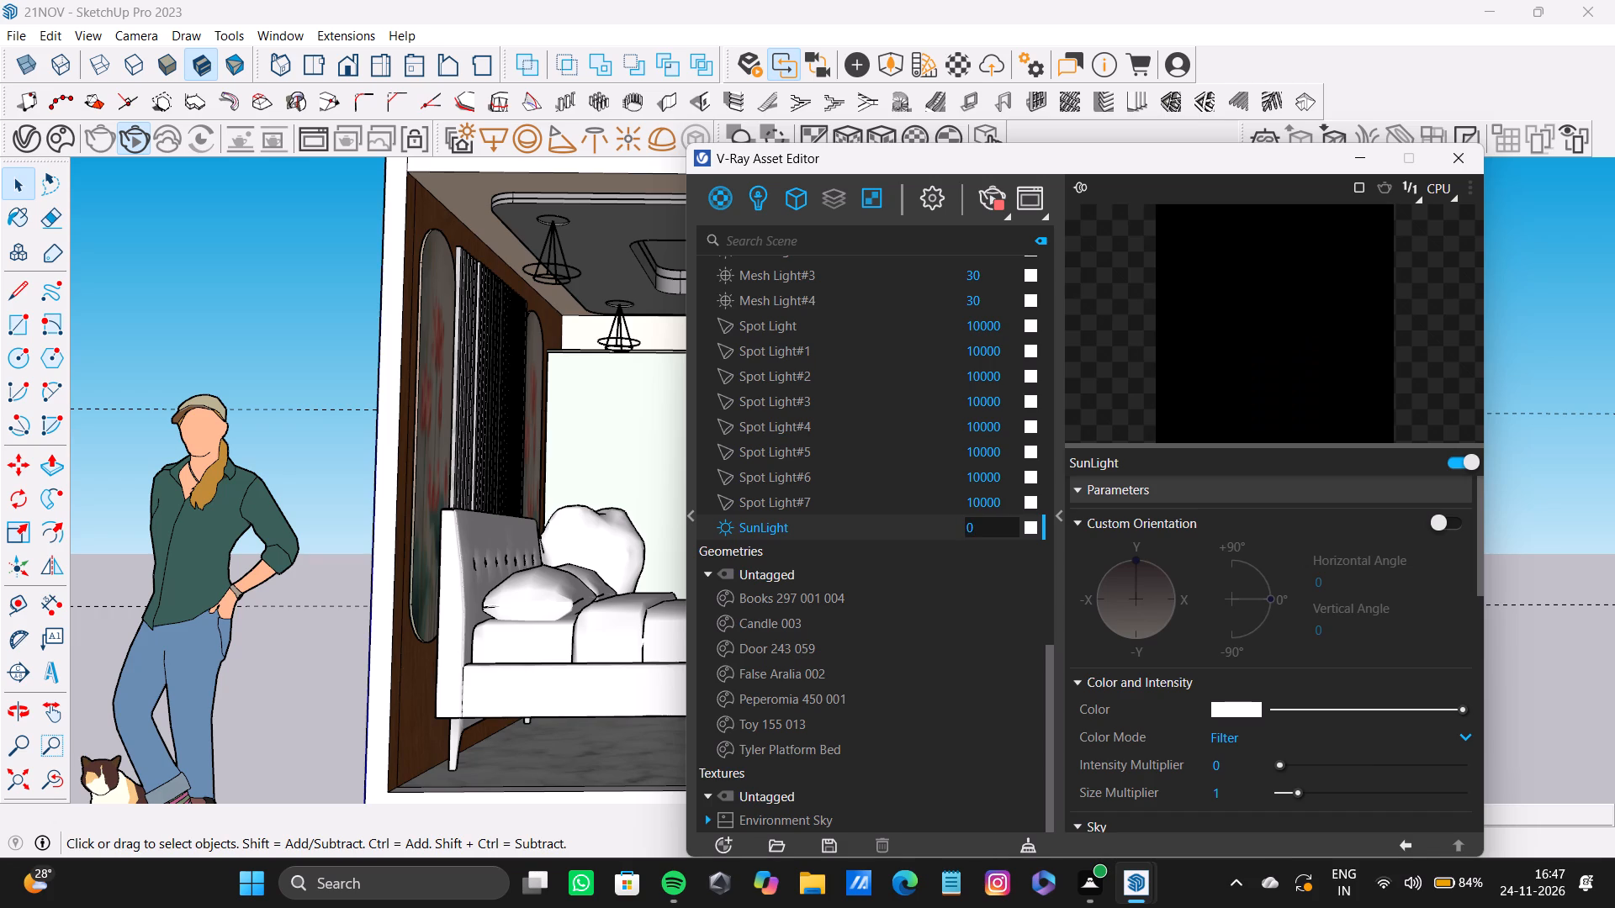
Make the Mirror 02 material editable in V-Ray and switch its reflection surface control to Use Glossiness.
{"action": "scroll", "coordinate": [925, 375], "scroll_direction": "up", "scroll_amount": 1}
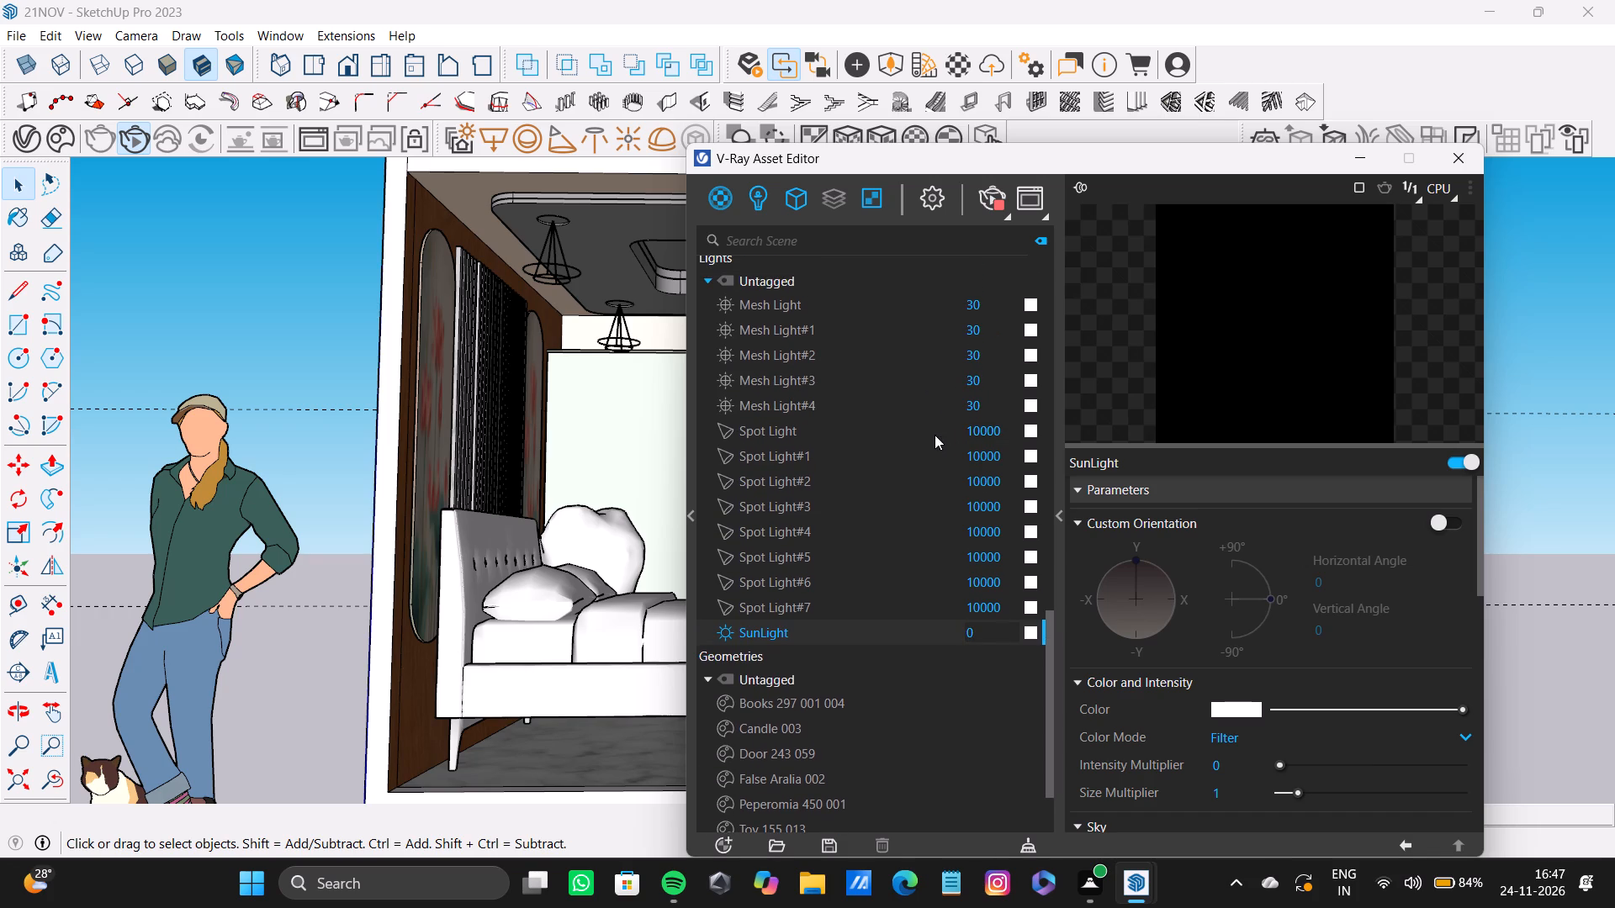
{"action": "scroll", "coordinate": [935, 435], "scroll_direction": "up", "scroll_amount": 3}
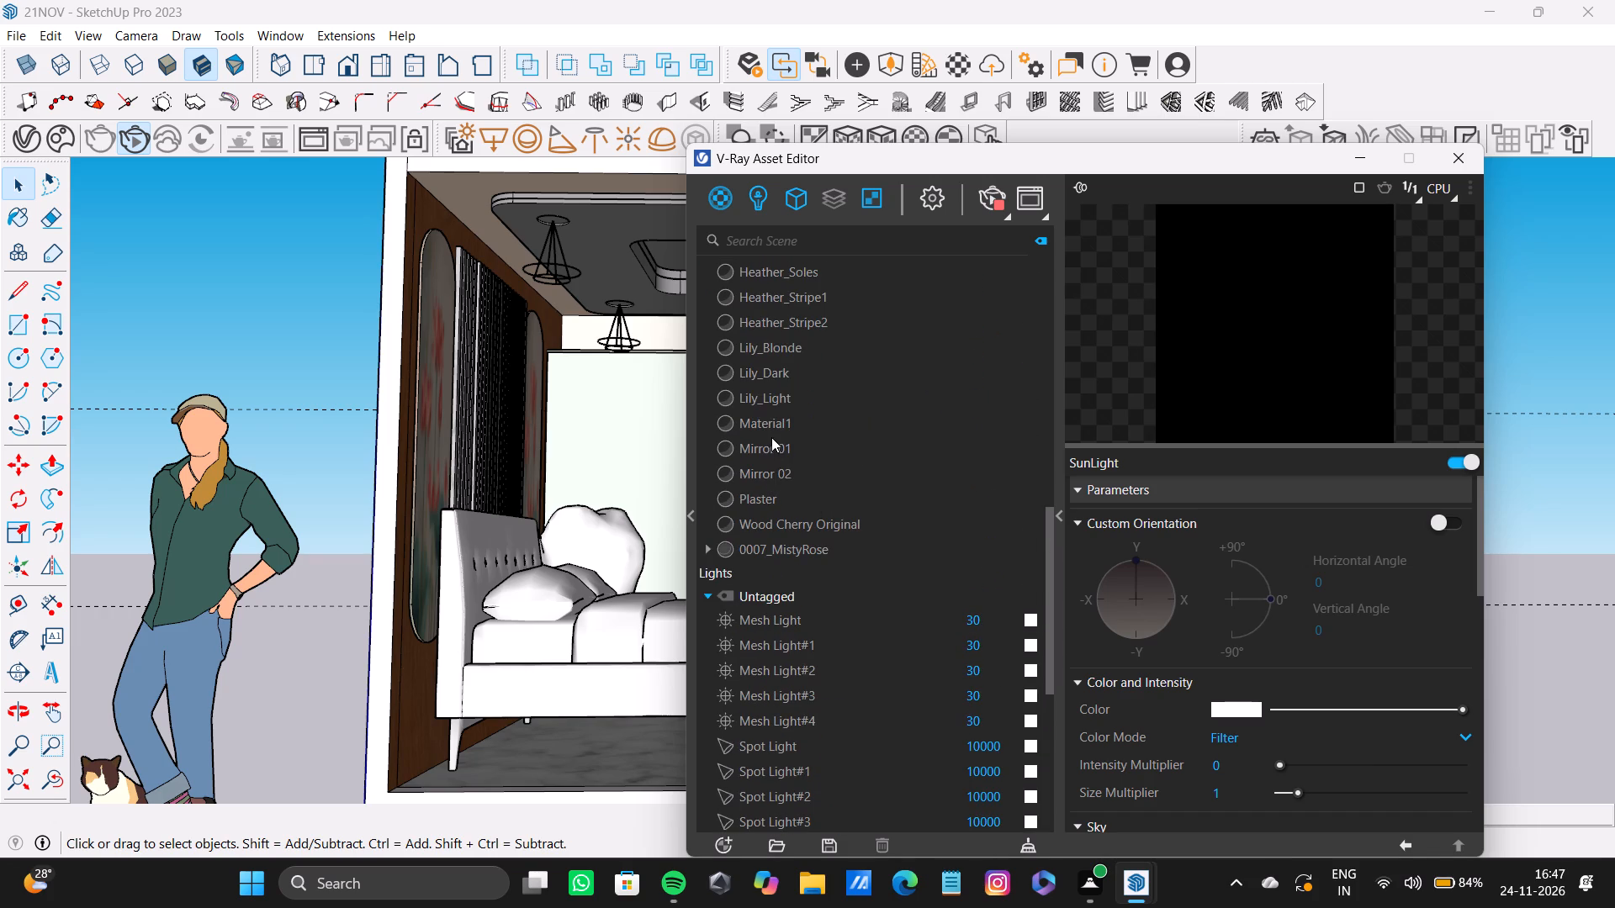
{"action": "left_click", "coordinate": [770, 437]}
{"action": "left_click", "coordinate": [772, 475]}
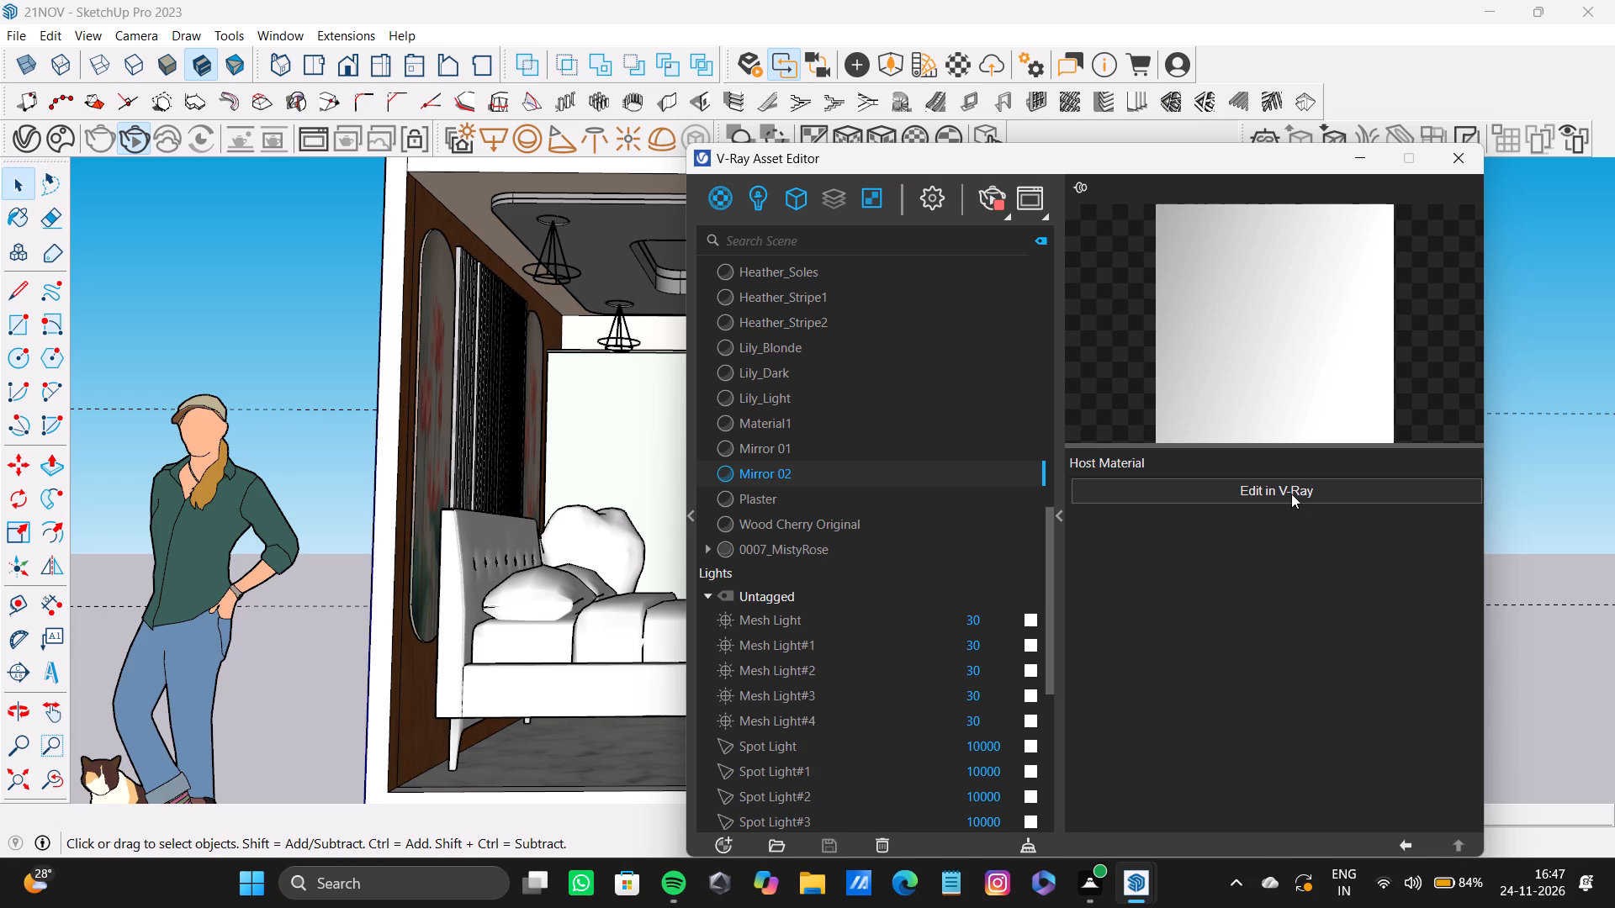
{"action": "left_click", "coordinate": [1291, 494]}
{"action": "scroll", "coordinate": [1245, 615], "scroll_direction": "down", "scroll_amount": 1}
{"action": "left_click", "coordinate": [1234, 578]}
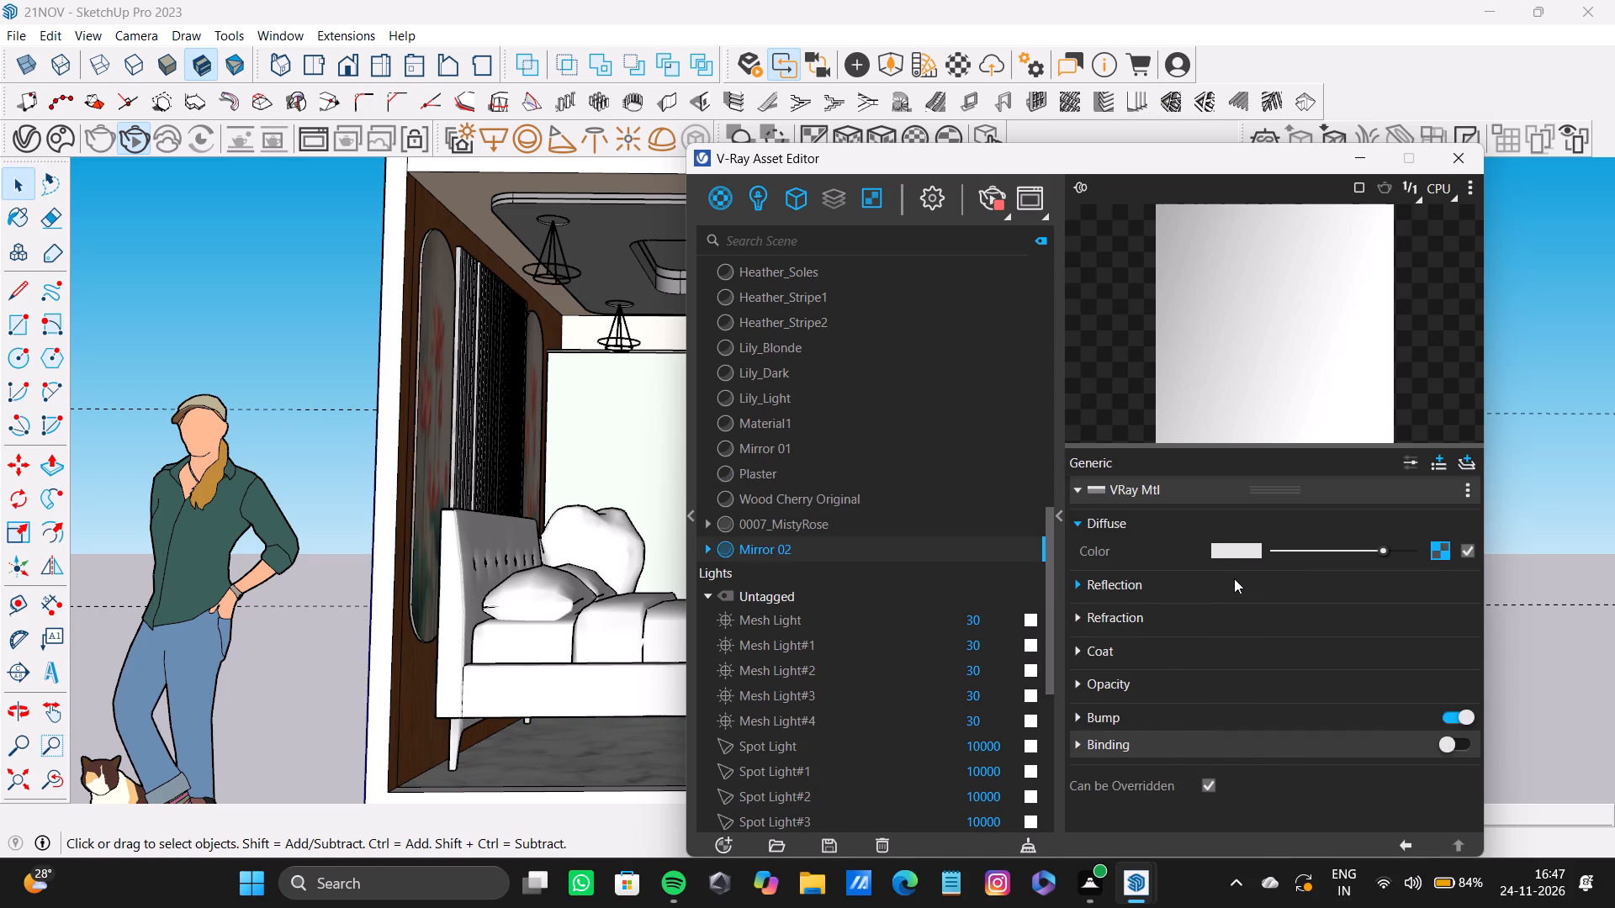
{"action": "left_click", "coordinate": [1271, 751]}
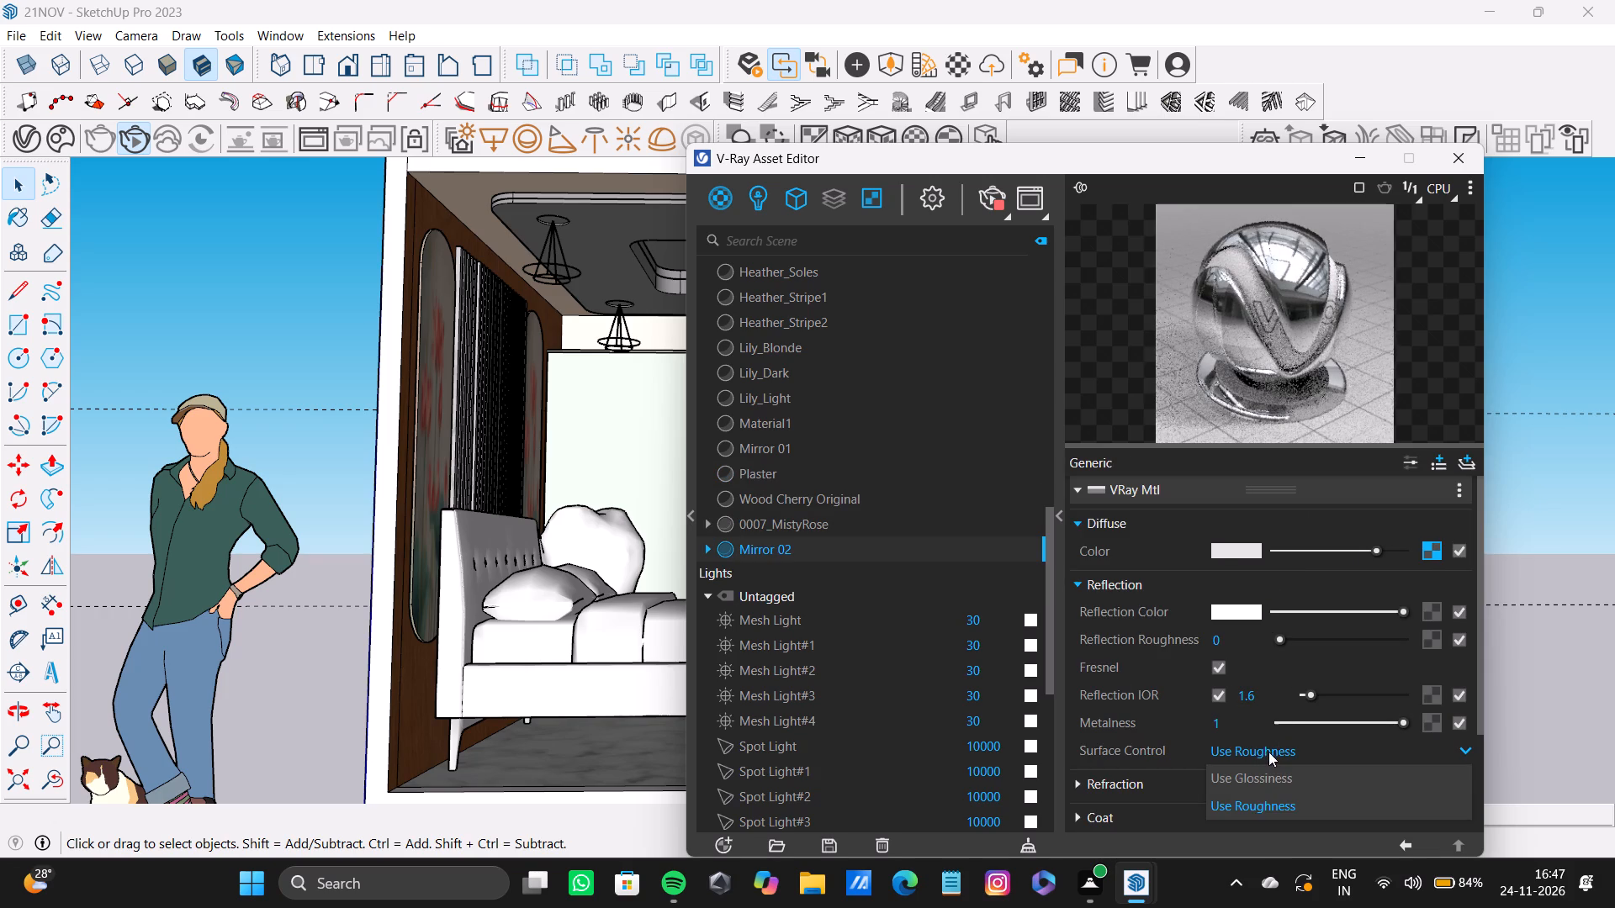
{"action": "left_click", "coordinate": [1255, 784]}
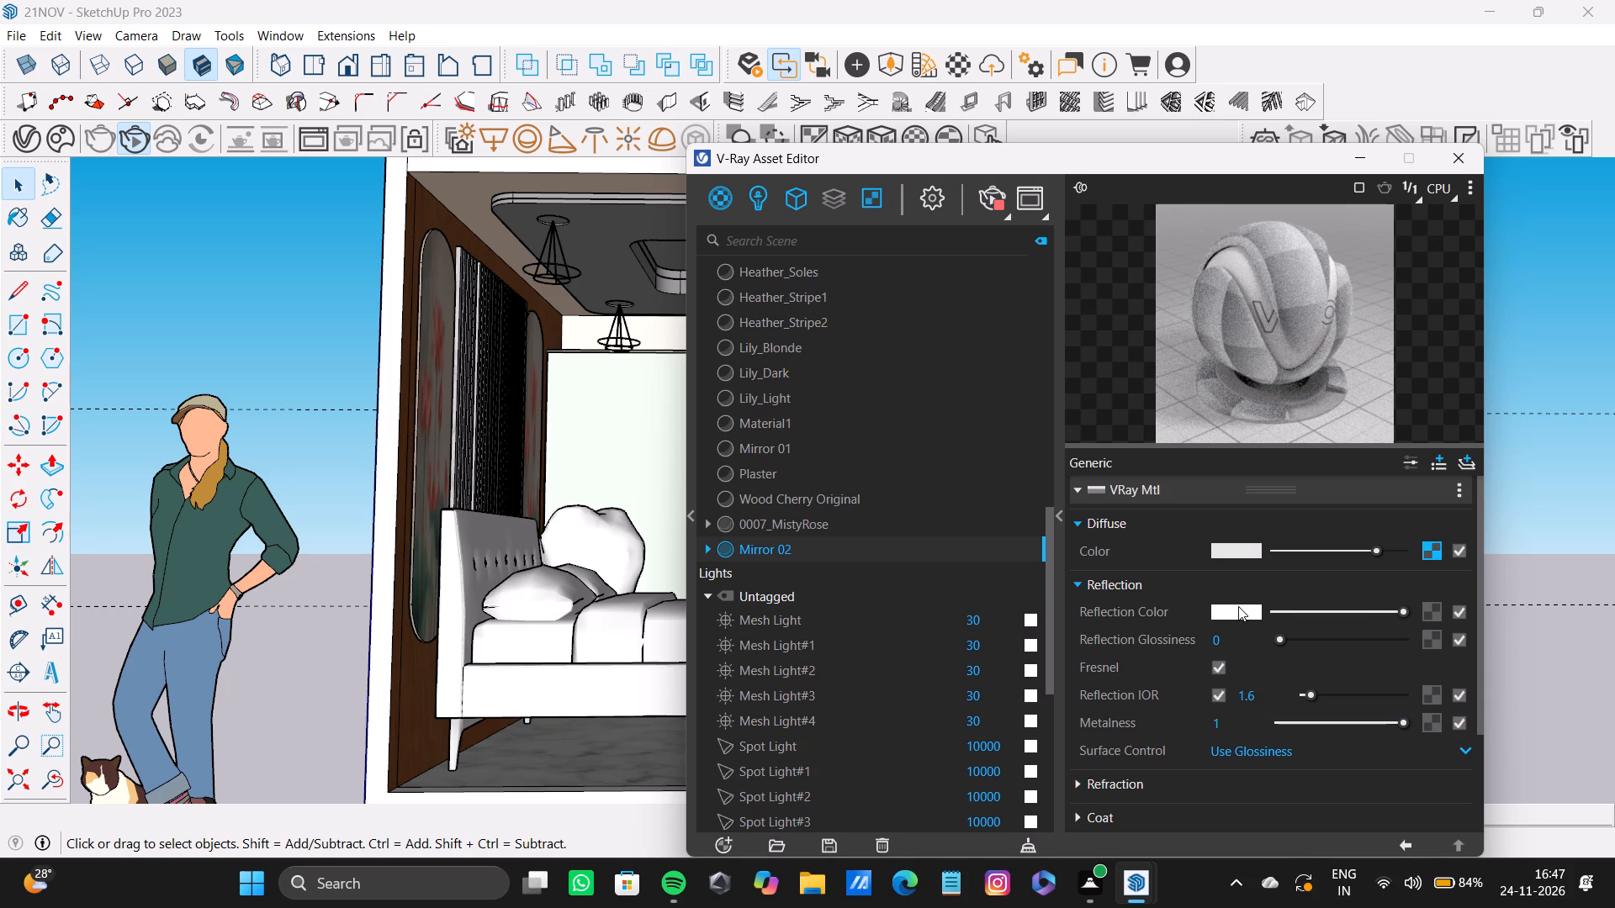
Raise the Mirror 02 material's reflection IOR to 7.64 and close the asset editor.
{"action": "scroll", "coordinate": [1278, 752], "scroll_direction": "down", "scroll_amount": 1}
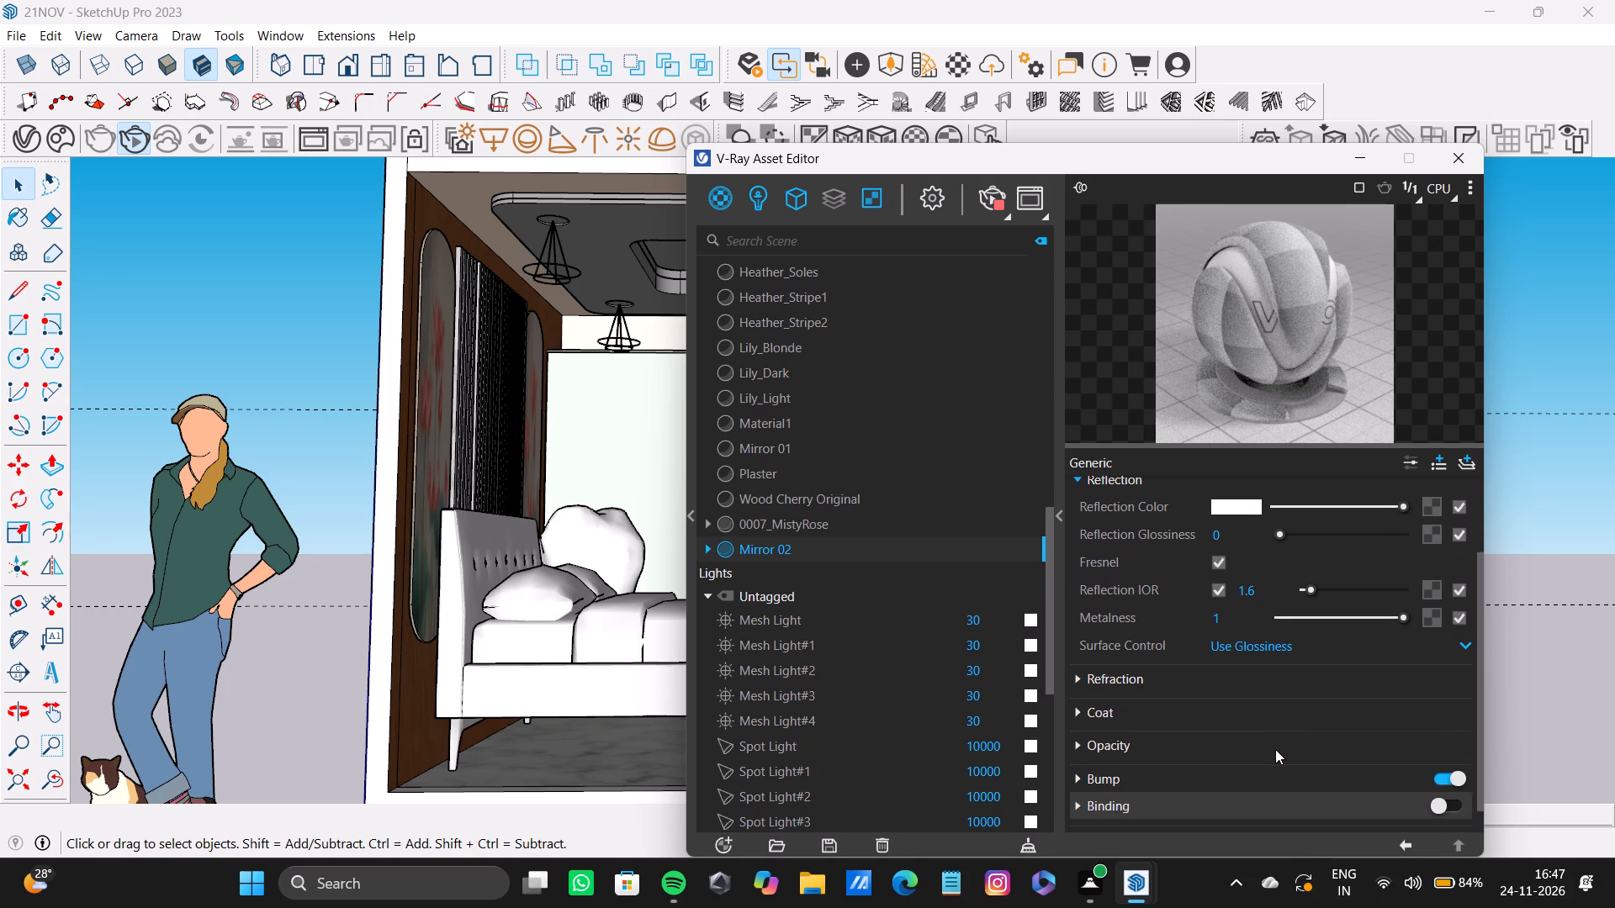
{"action": "left_click_drag", "start_coordinate": [1312, 591], "coordinate": [1324, 591]}
{"action": "left_click_drag", "start_coordinate": [1324, 591], "coordinate": [1335, 590]}
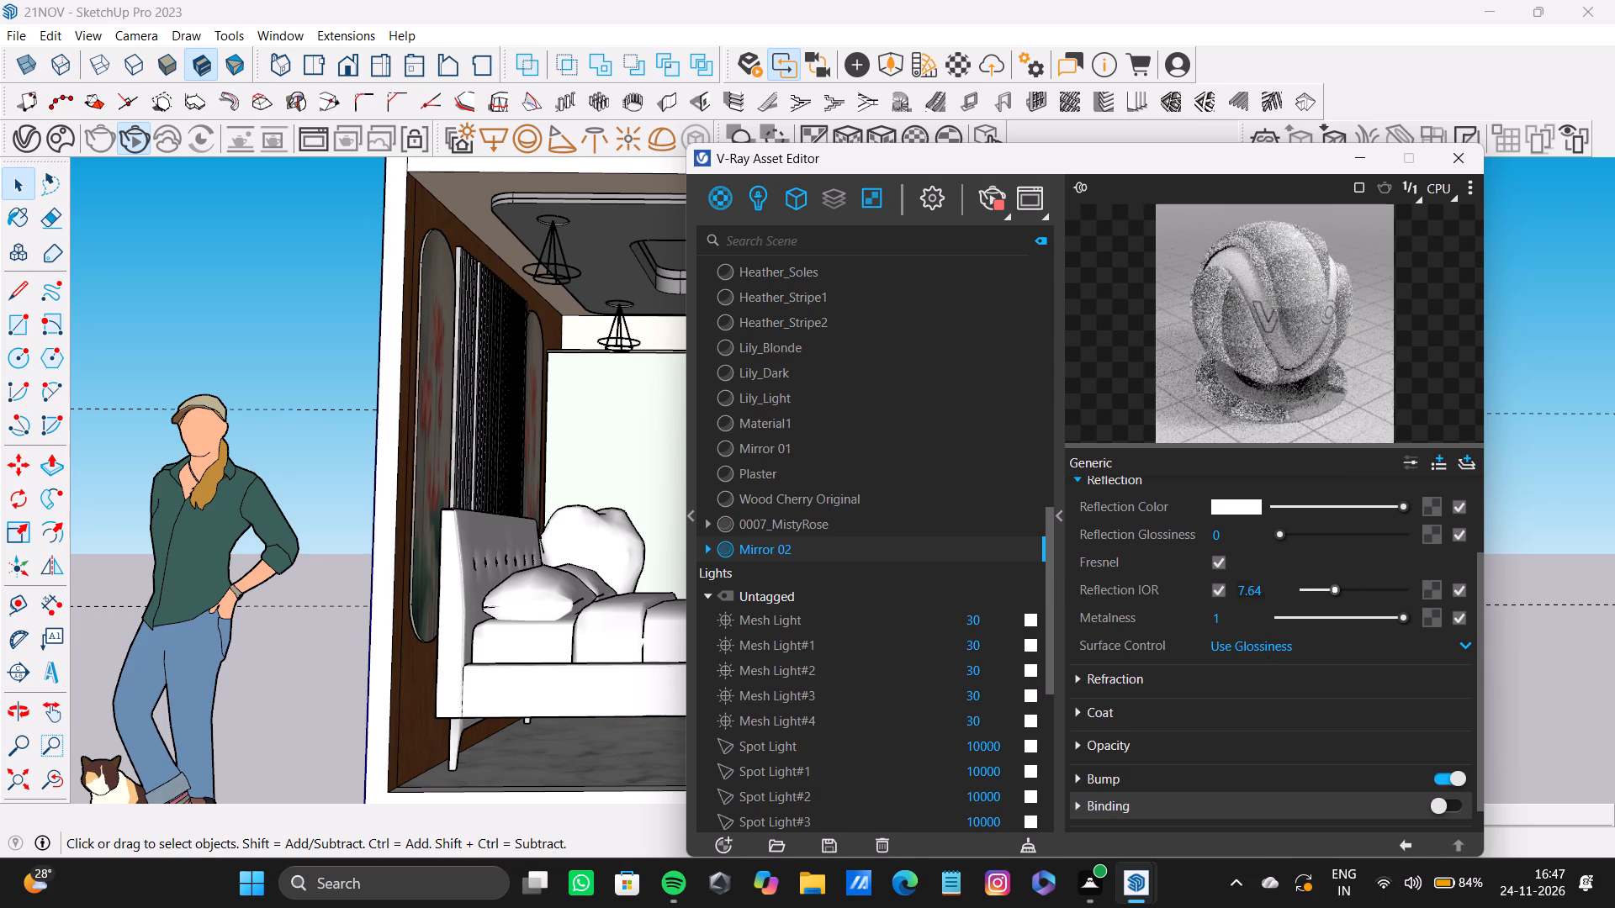
{"action": "scroll", "coordinate": [1247, 641], "scroll_direction": "down", "scroll_amount": 5}
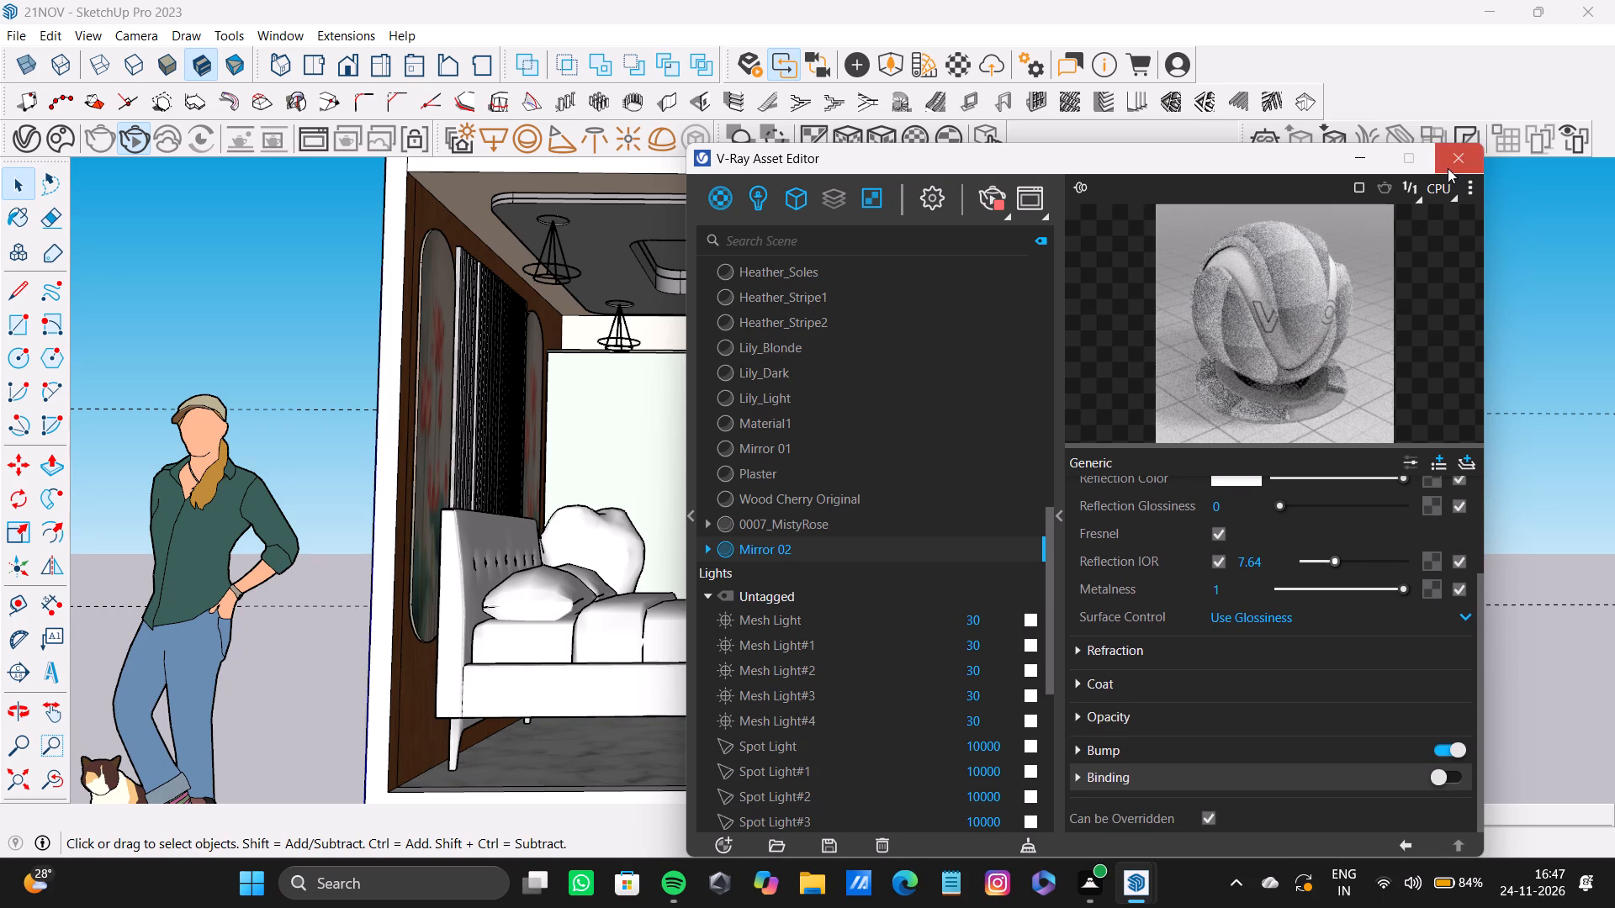
{"action": "left_click", "coordinate": [1448, 167]}
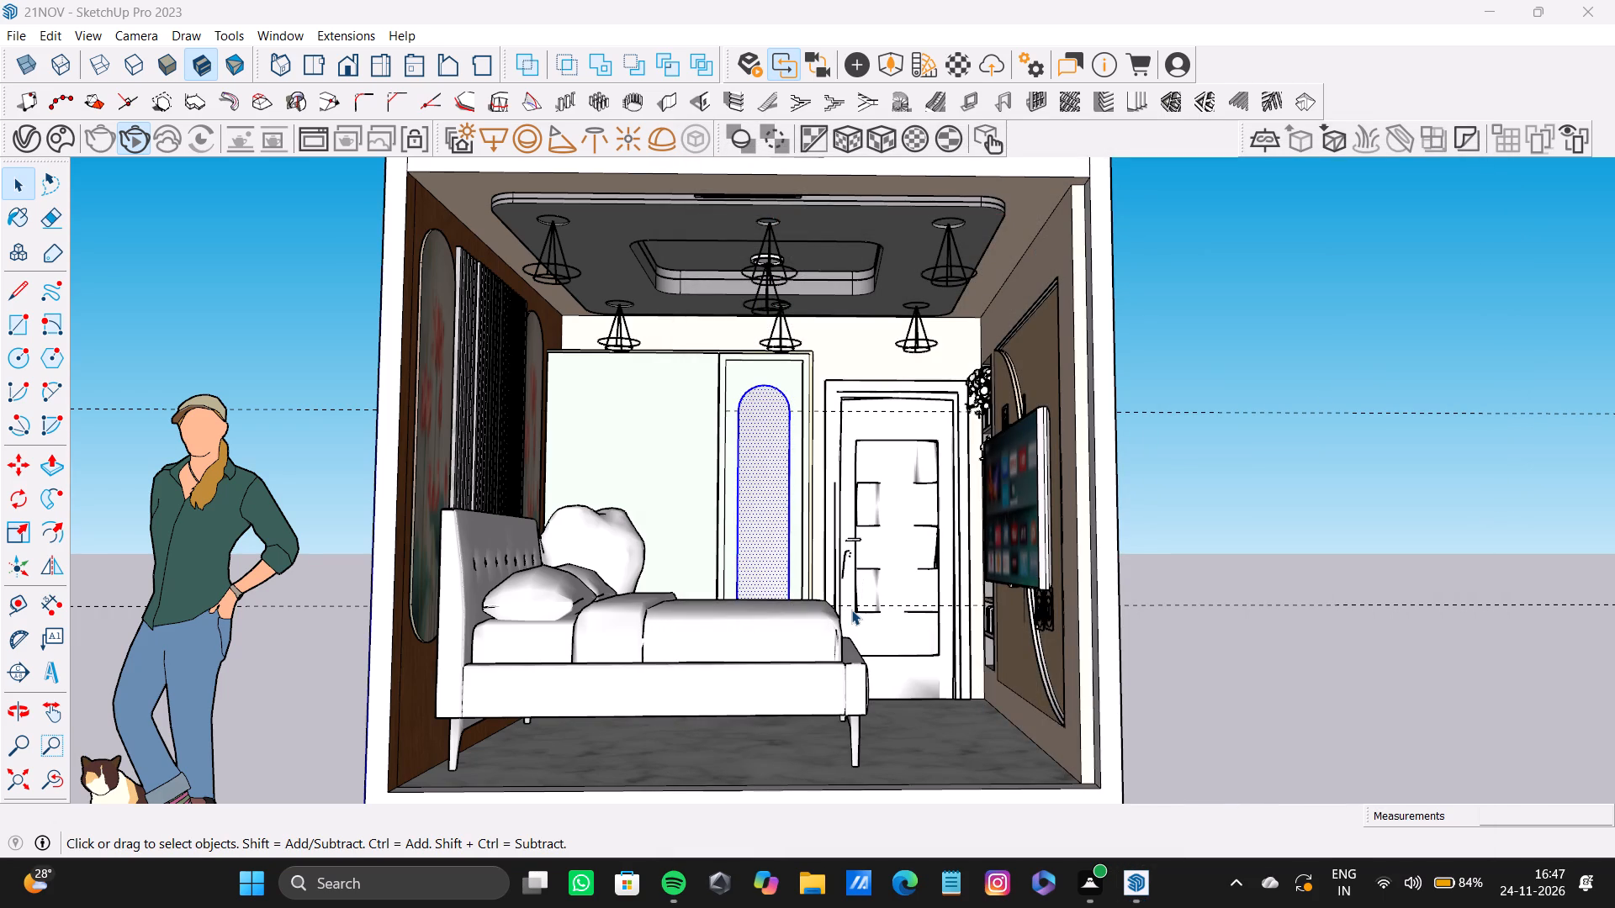
Restart the V-Ray interactive render with the changed sunlight and mirror settings.
{"action": "left_click", "coordinate": [130, 145]}
{"action": "left_click", "coordinate": [130, 144]}
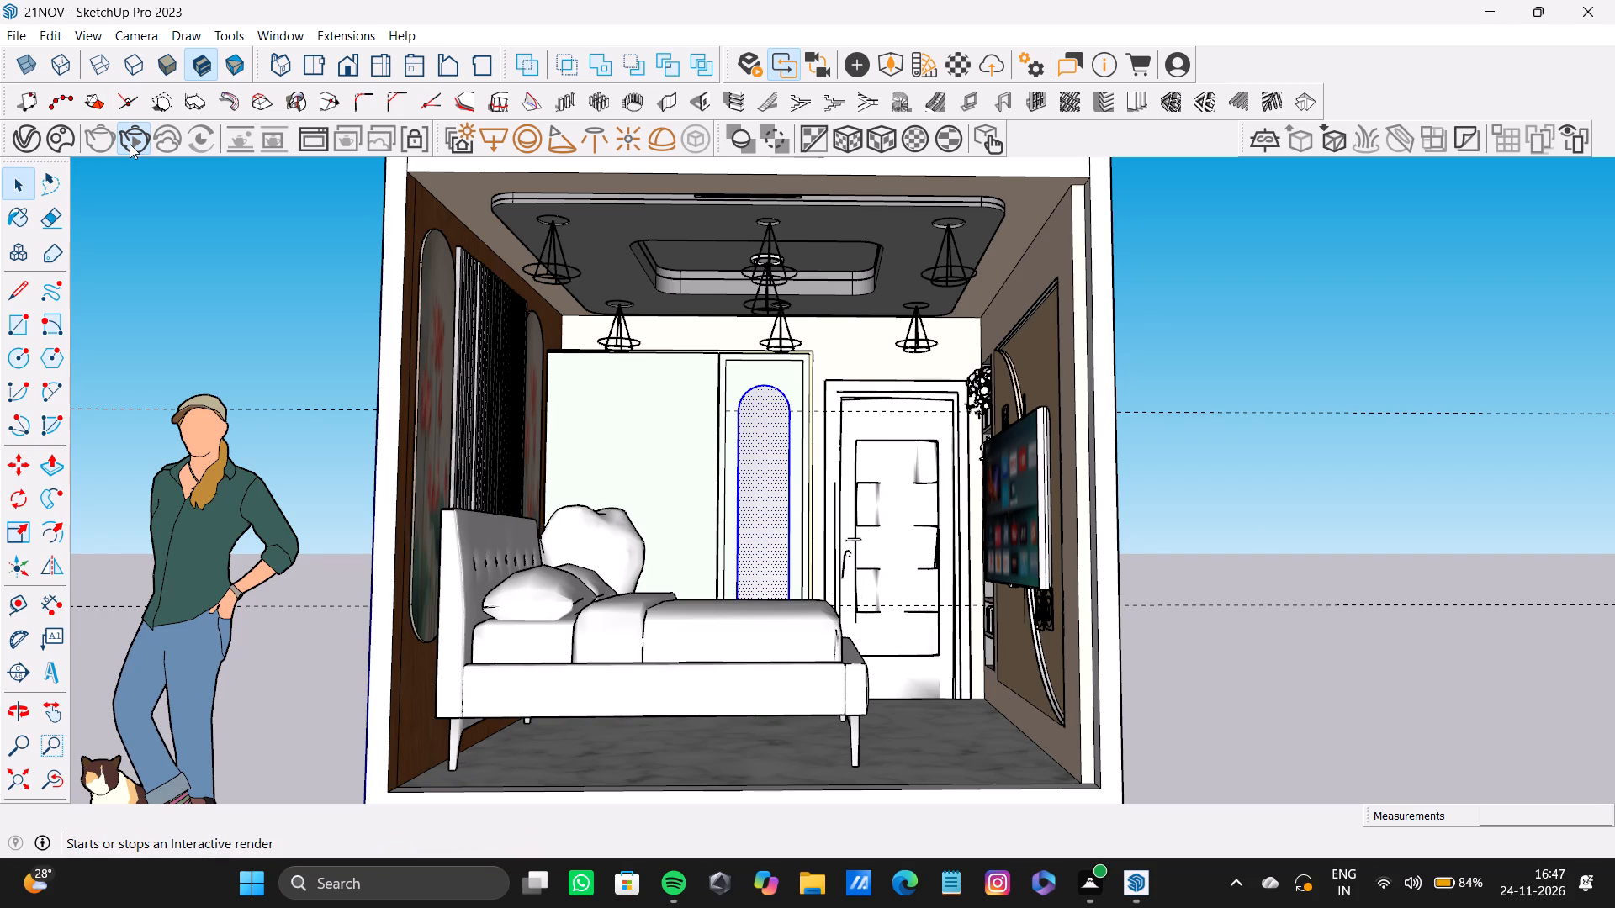
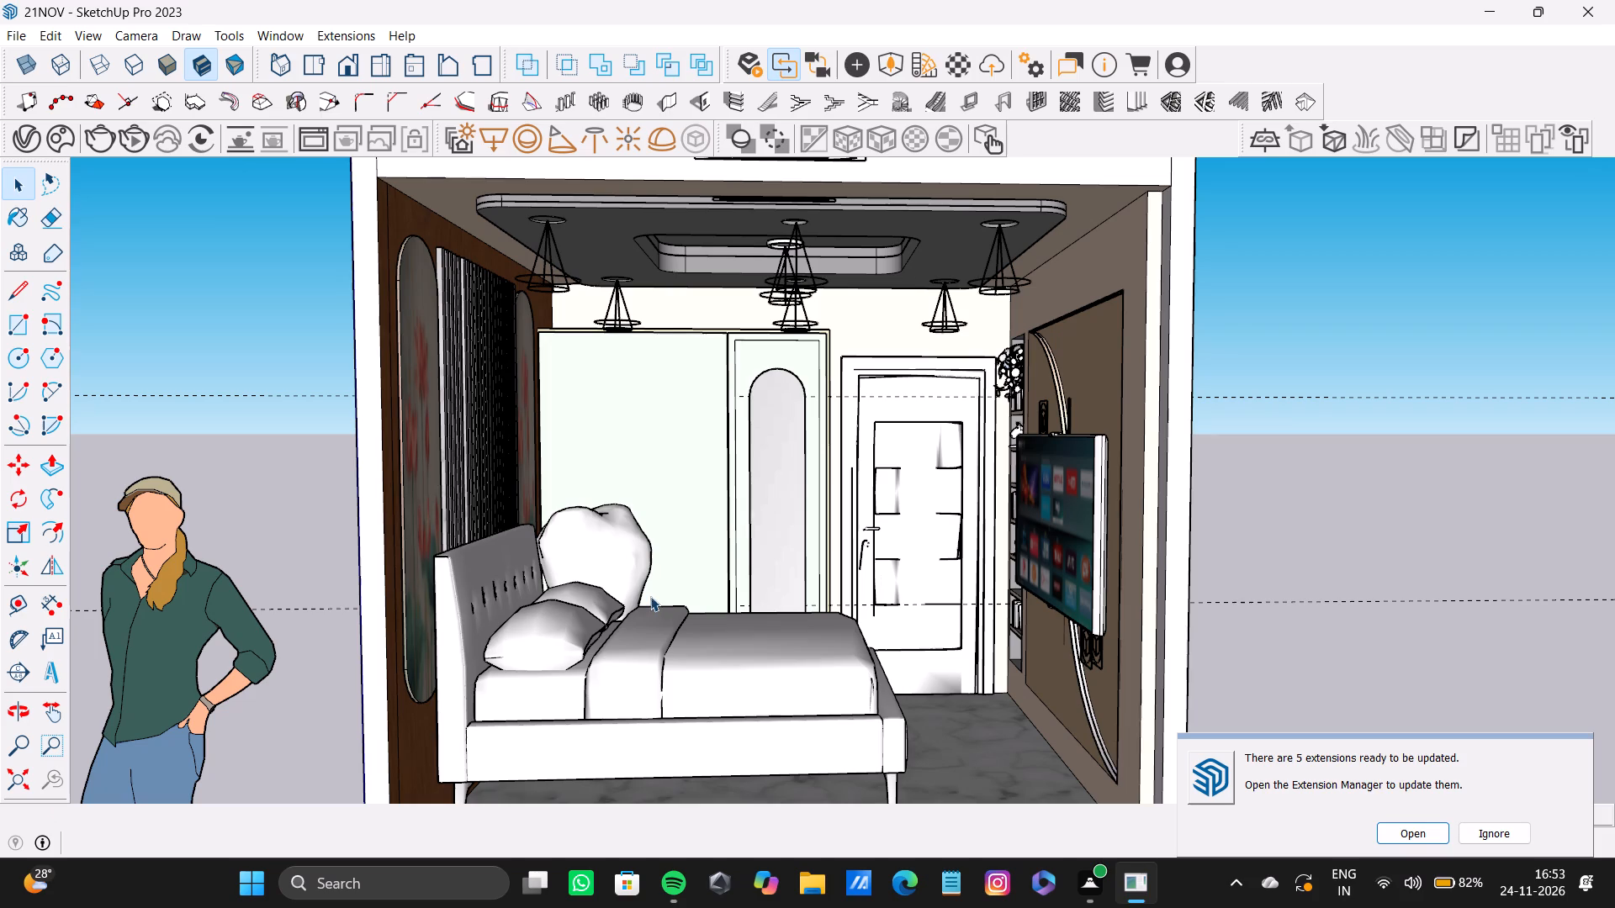
Dismiss the extension update notice without updating any extensions.
{"action": "left_click", "coordinate": [1503, 830]}
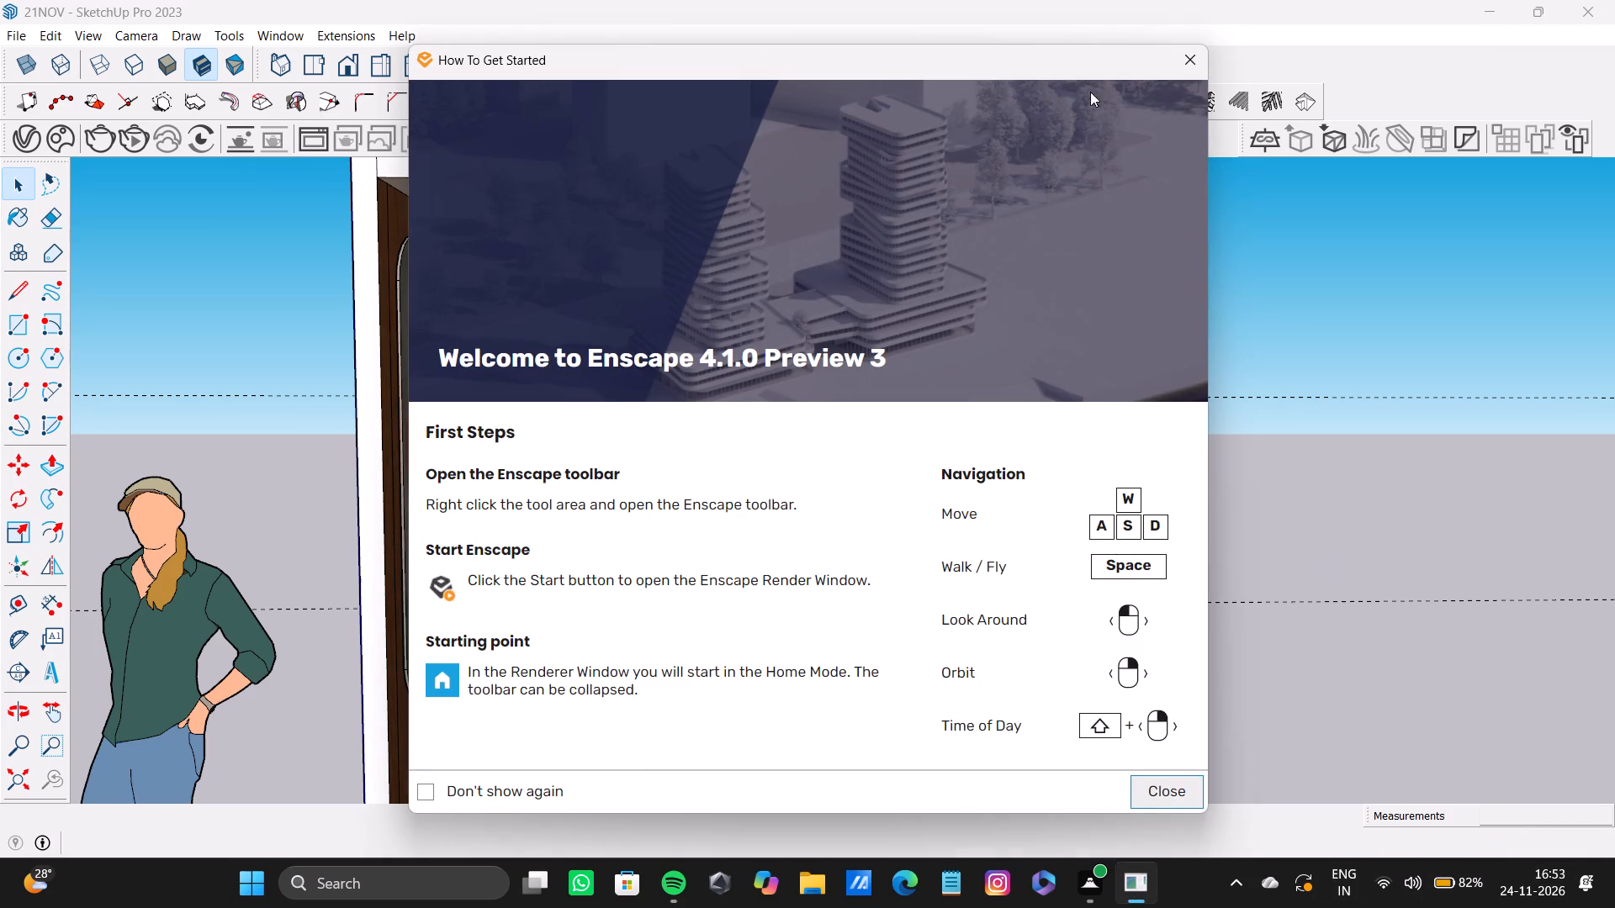
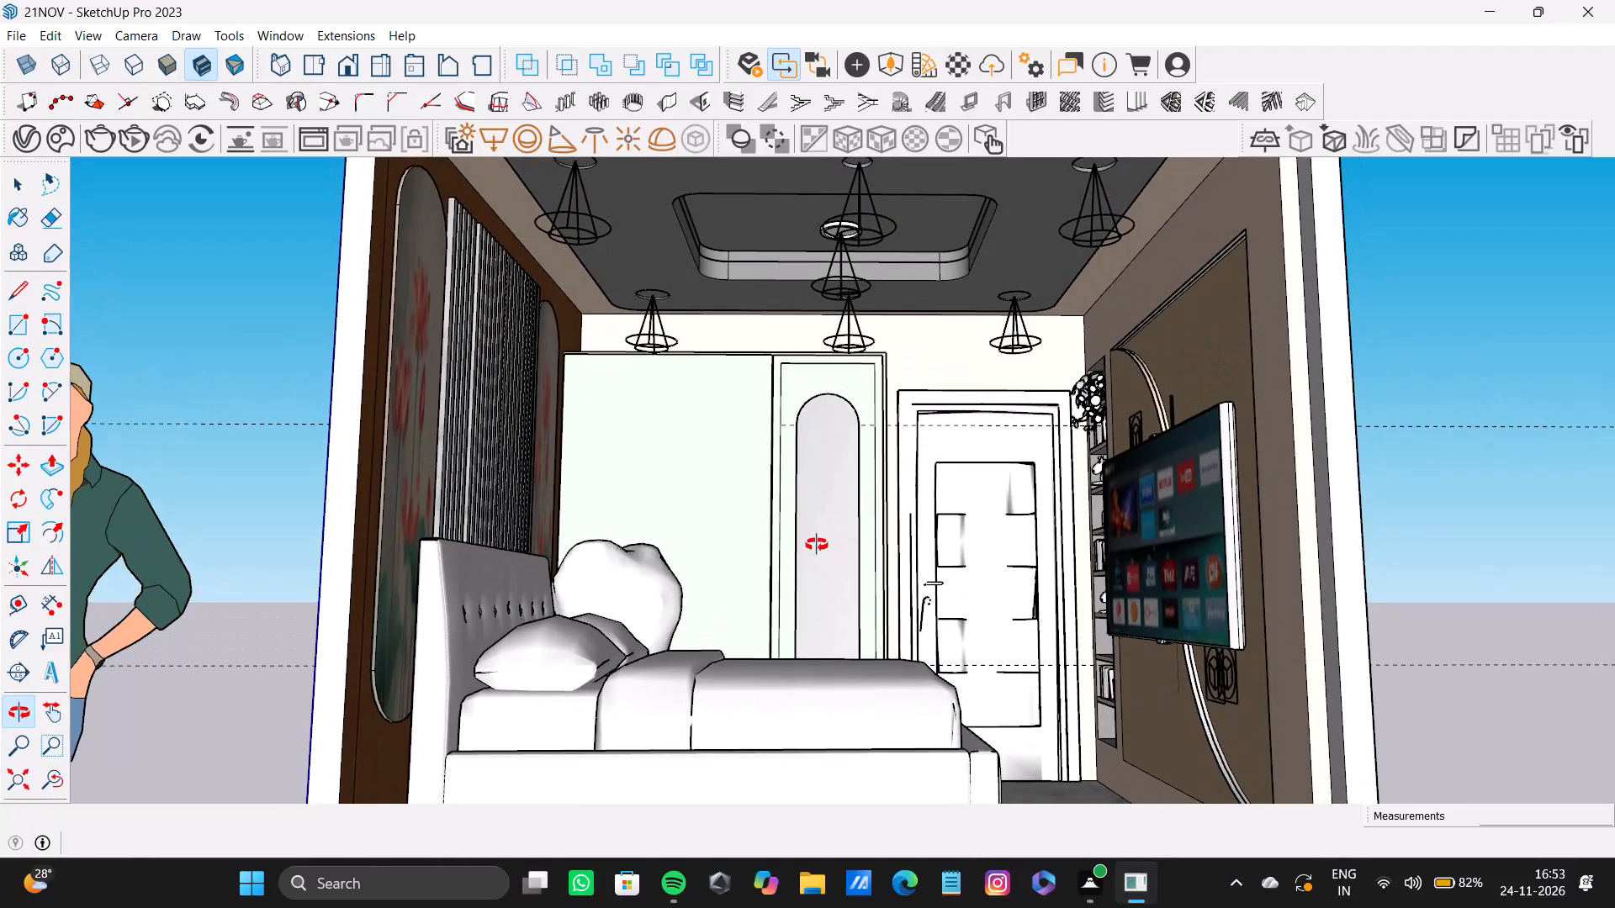
Run an interactive V-Ray render from an angled bedroom view framing the bed, lotus wall panels, green wardrobe with mirror, and door.
{"action": "scroll", "coordinate": [817, 543], "scroll_direction": "down", "scroll_amount": 2}
{"action": "middle_click_drag", "start_coordinate": [817, 542], "coordinate": [801, 567], "text": "shift"}
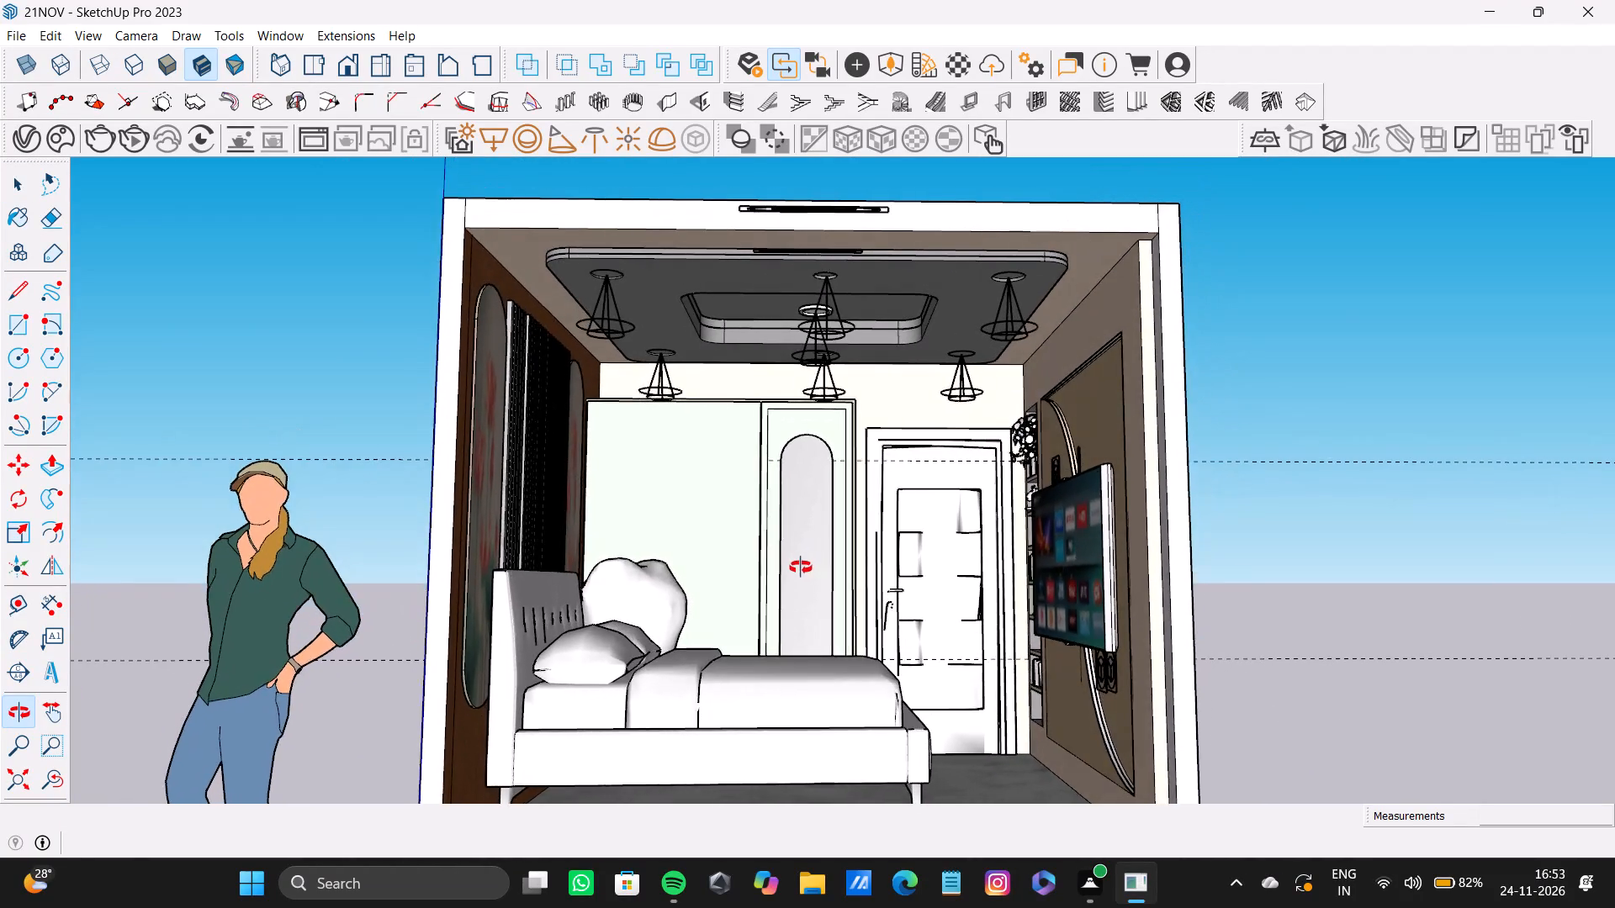
{"action": "middle_click_drag", "start_coordinate": [801, 567], "coordinate": [670, 599], "text": "shift"}
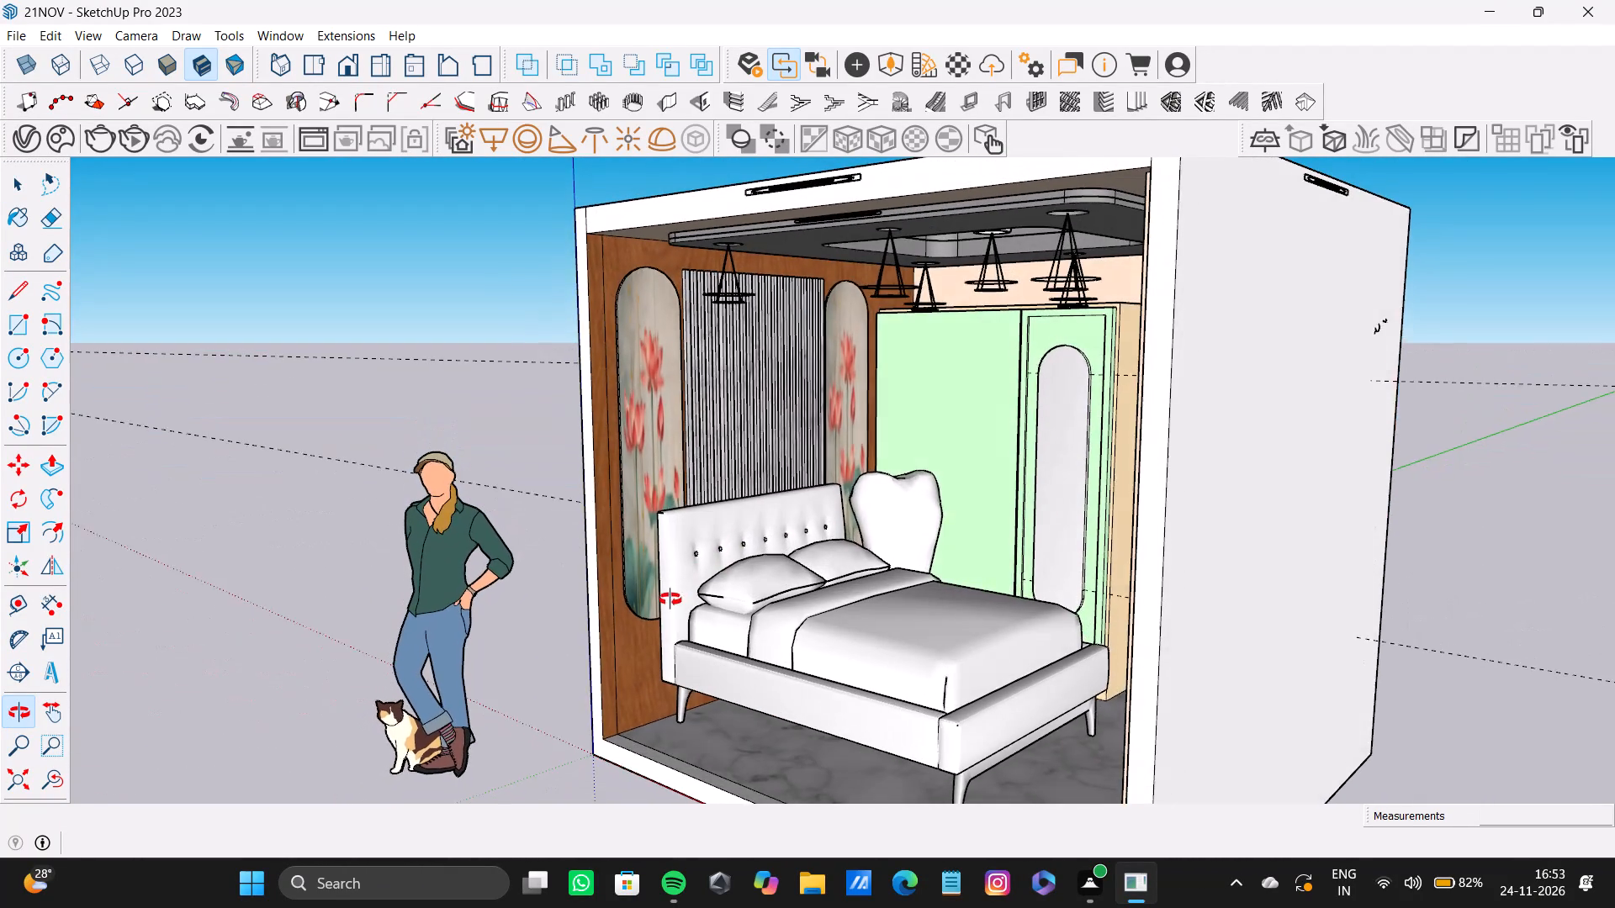
{"action": "middle_click_drag", "start_coordinate": [670, 599], "coordinate": [670, 599], "text": "shift"}
{"action": "middle_click_drag", "start_coordinate": [945, 574], "coordinate": [951, 613], "text": "shift"}
{"action": "scroll", "coordinate": [952, 613], "scroll_direction": "up", "scroll_amount": 3}
{"action": "middle_click_drag", "start_coordinate": [951, 601], "coordinate": [951, 575], "text": "shift"}
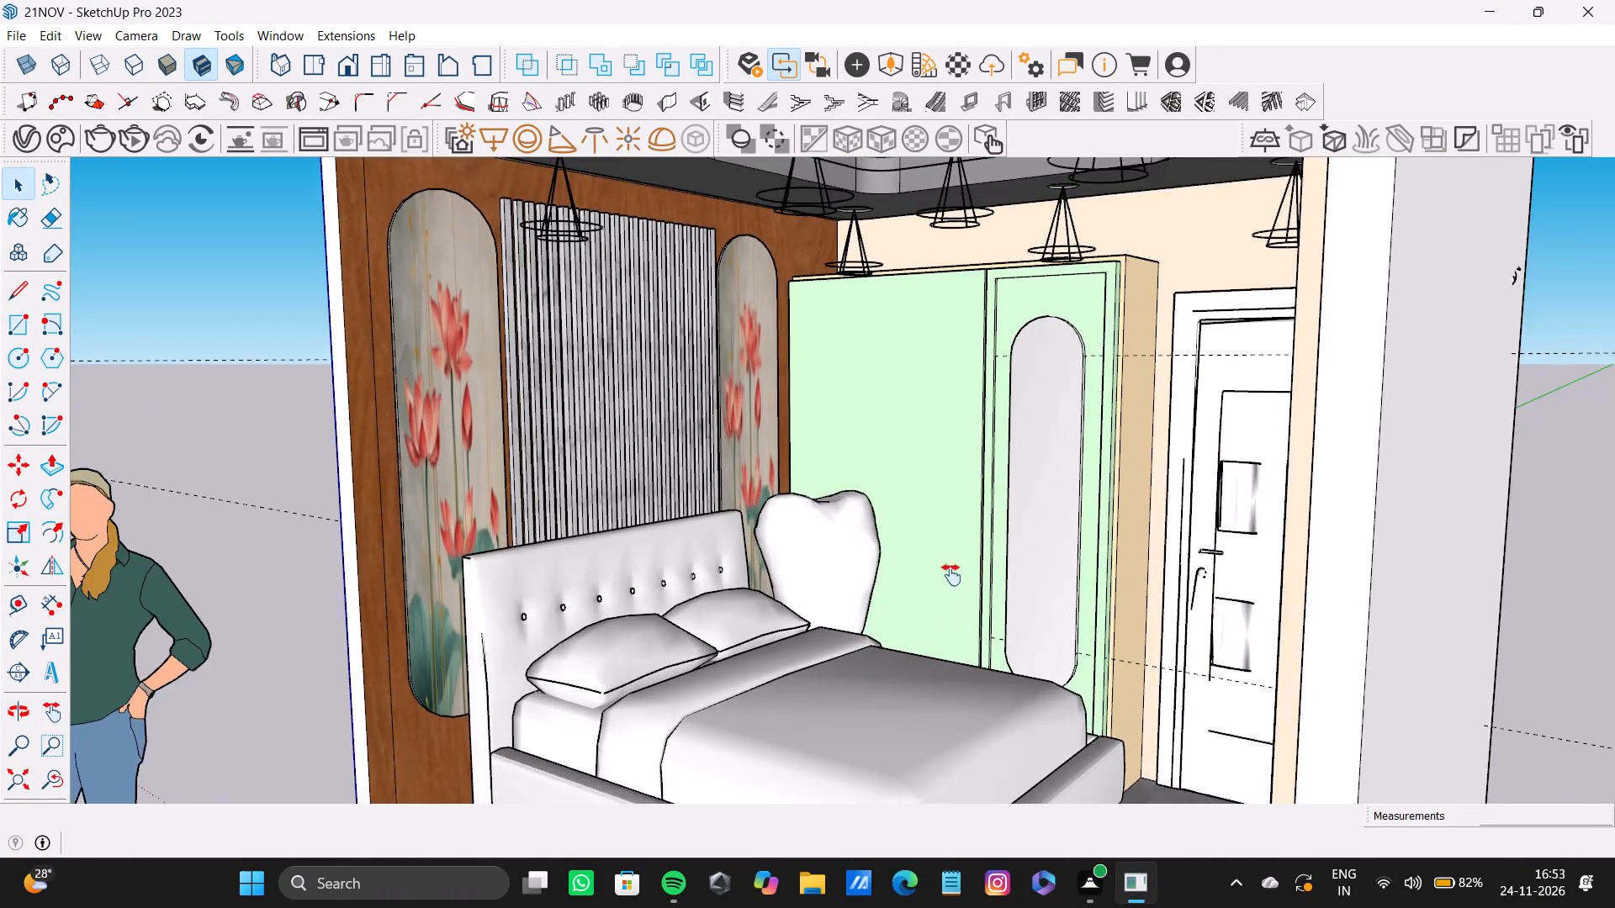
{"action": "middle_click_drag", "start_coordinate": [951, 575], "coordinate": [914, 560], "text": "shift"}
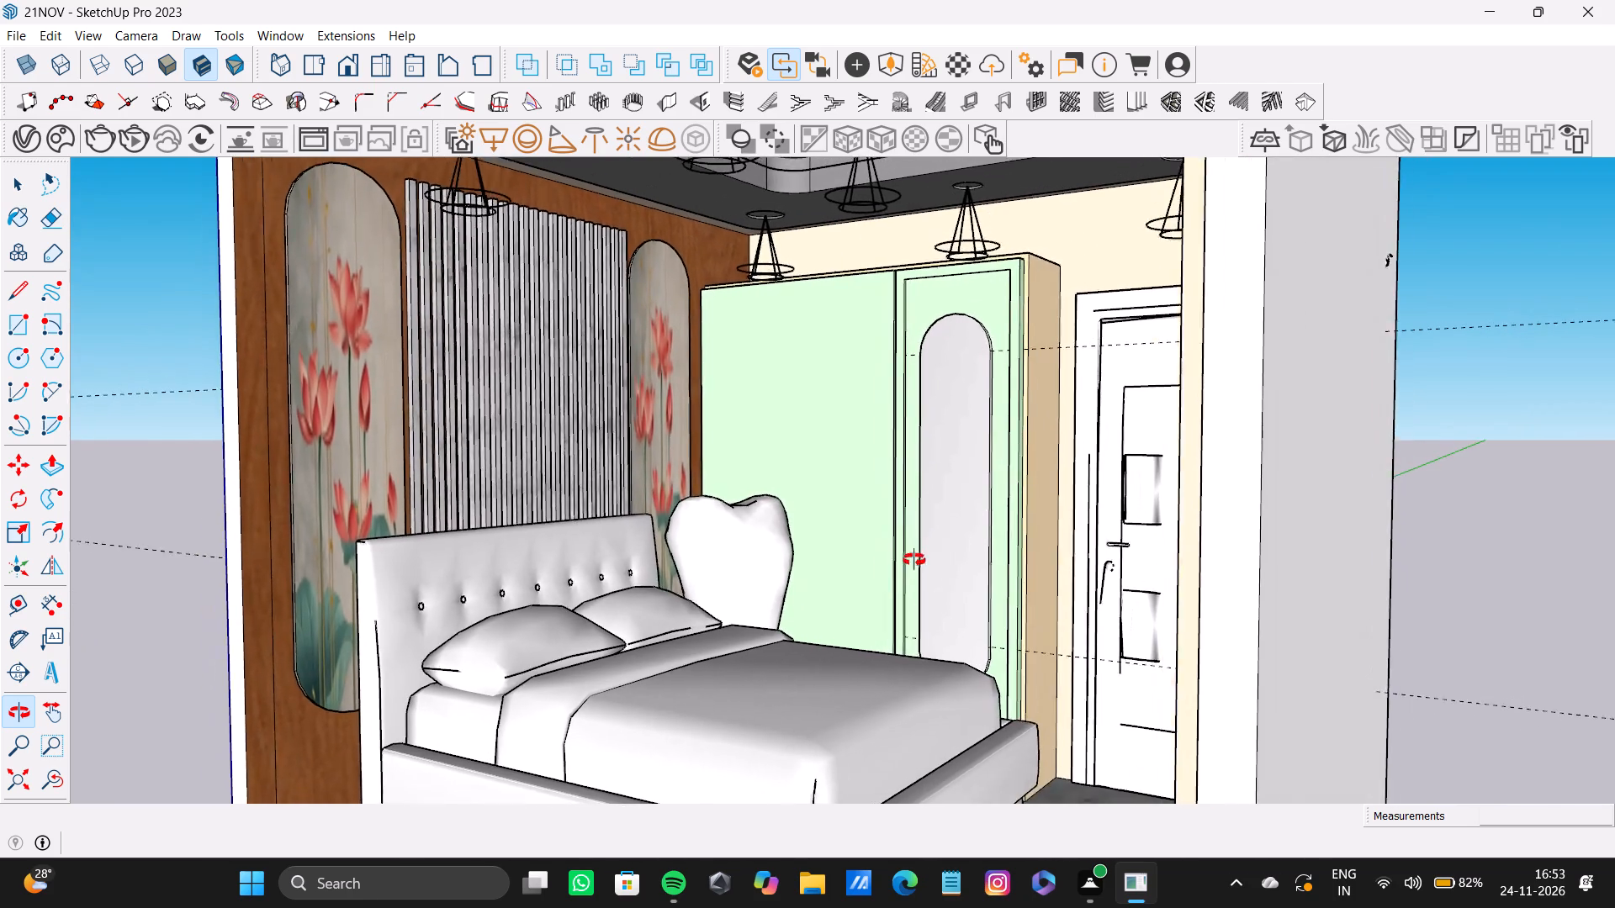
{"action": "middle_click_drag", "start_coordinate": [914, 560], "coordinate": [907, 589], "text": "shift"}
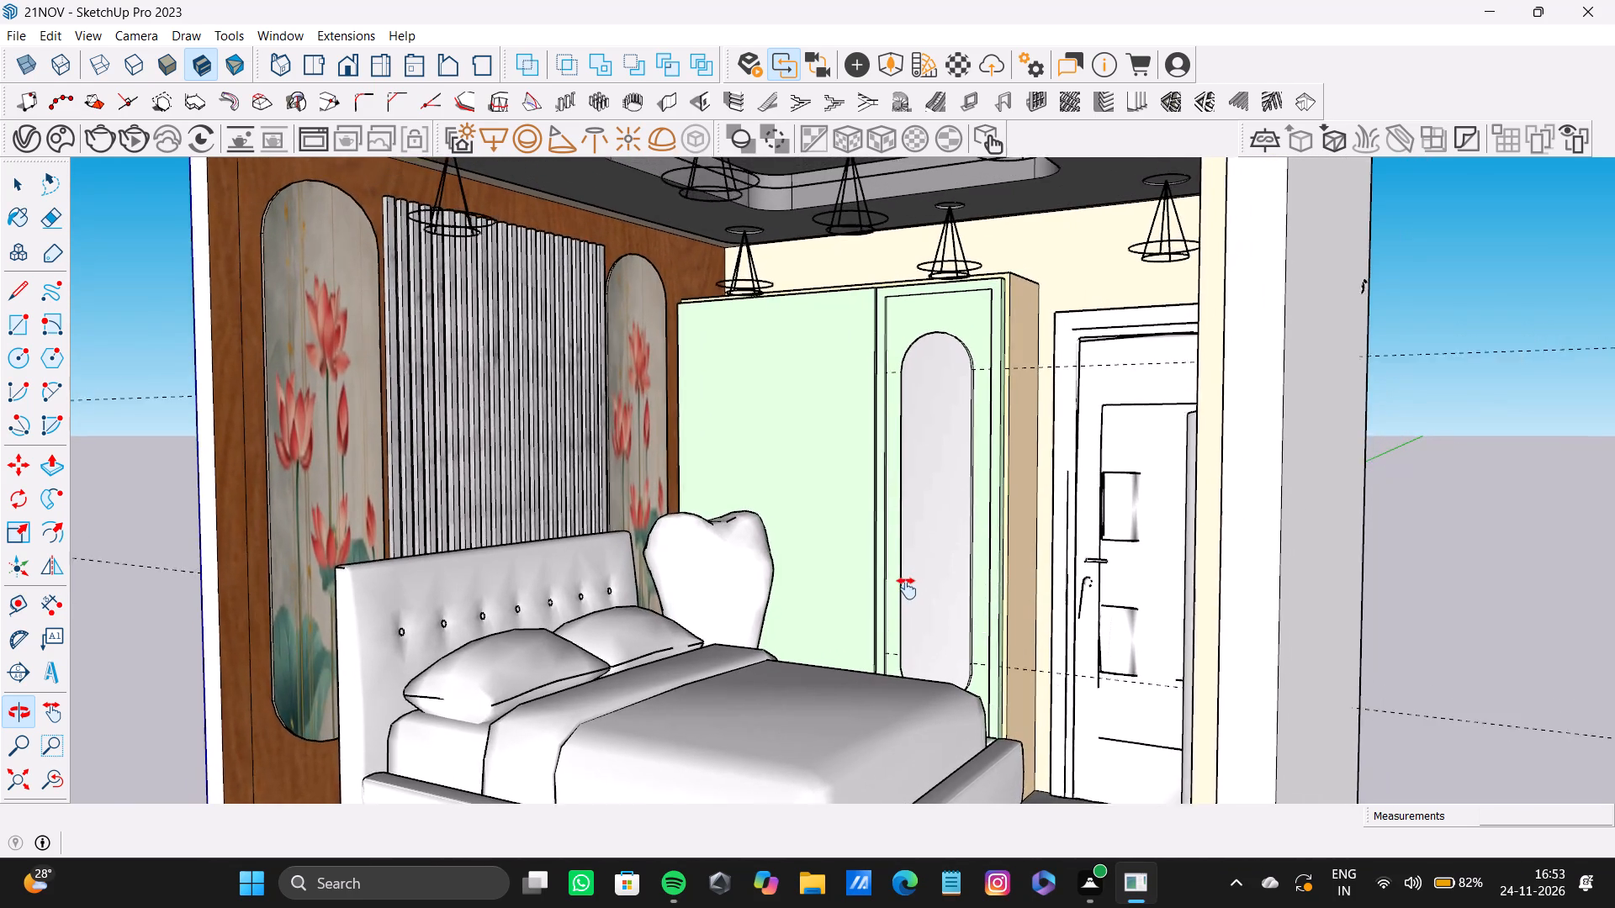
{"action": "middle_click_drag", "start_coordinate": [907, 589], "coordinate": [895, 596], "text": "shift"}
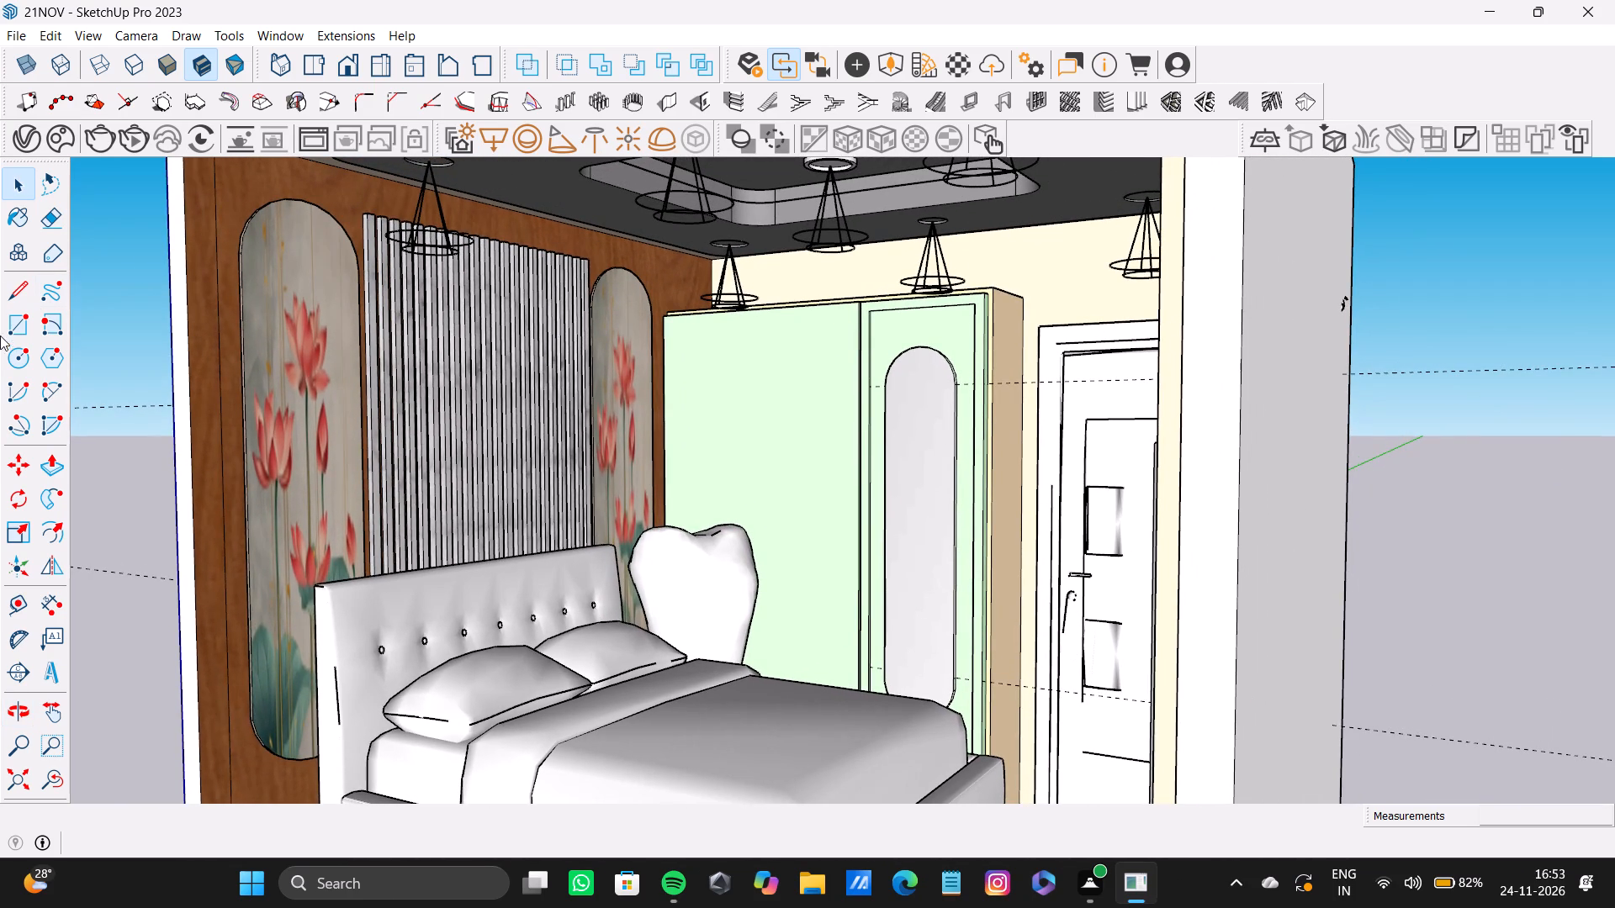
{"action": "left_click", "coordinate": [124, 144]}
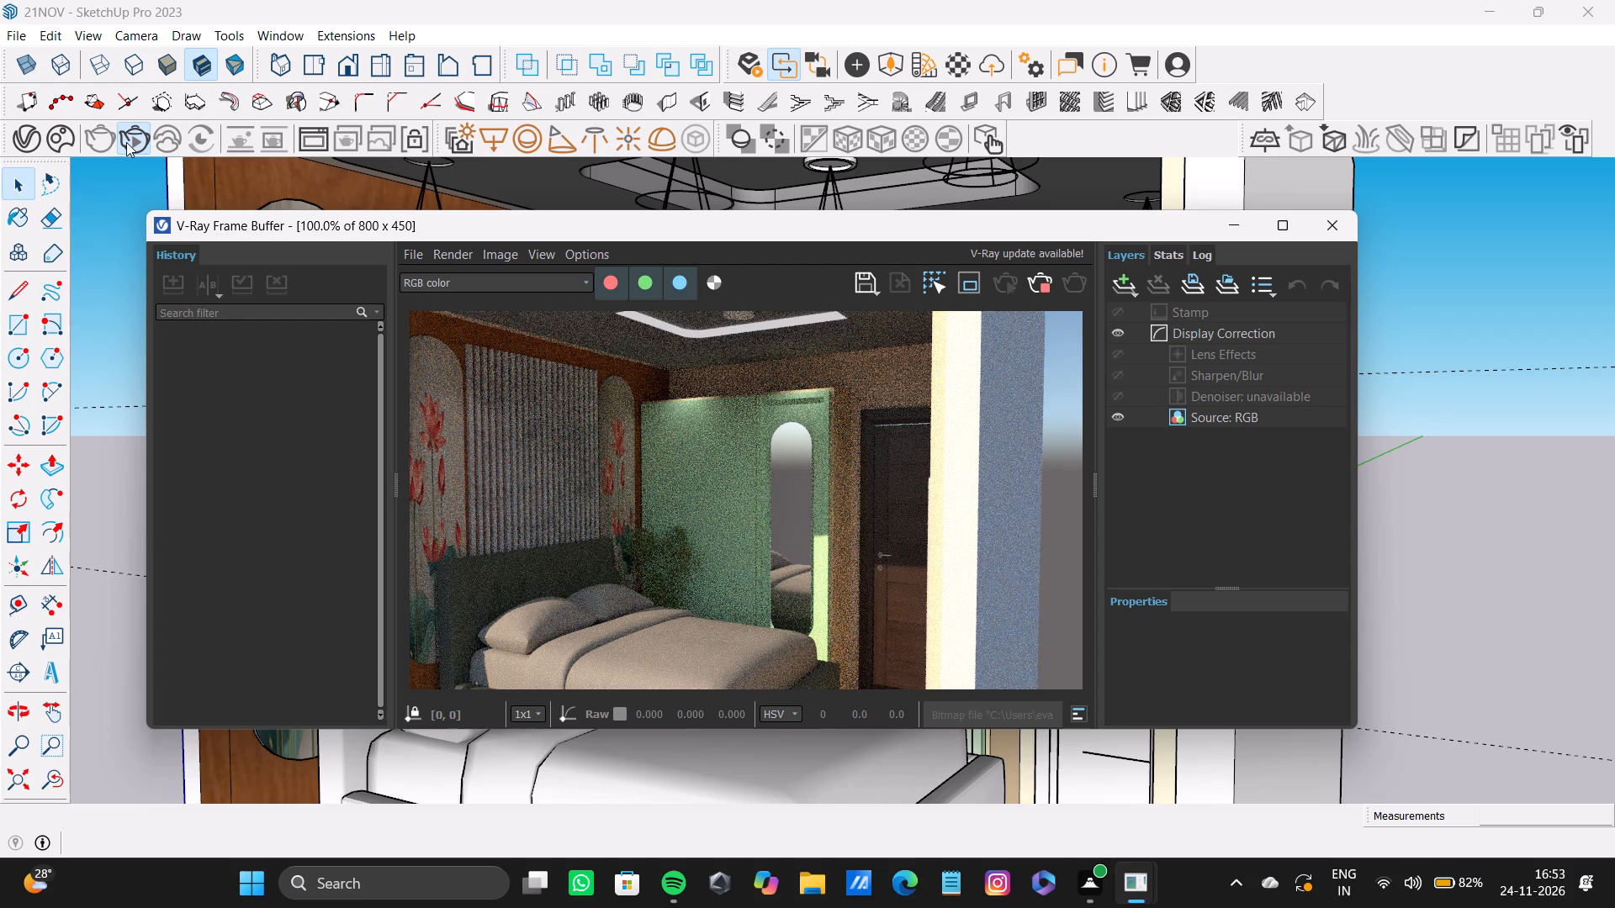
{"action": "scroll", "coordinate": [654, 458], "scroll_direction": "down", "scroll_amount": 1}
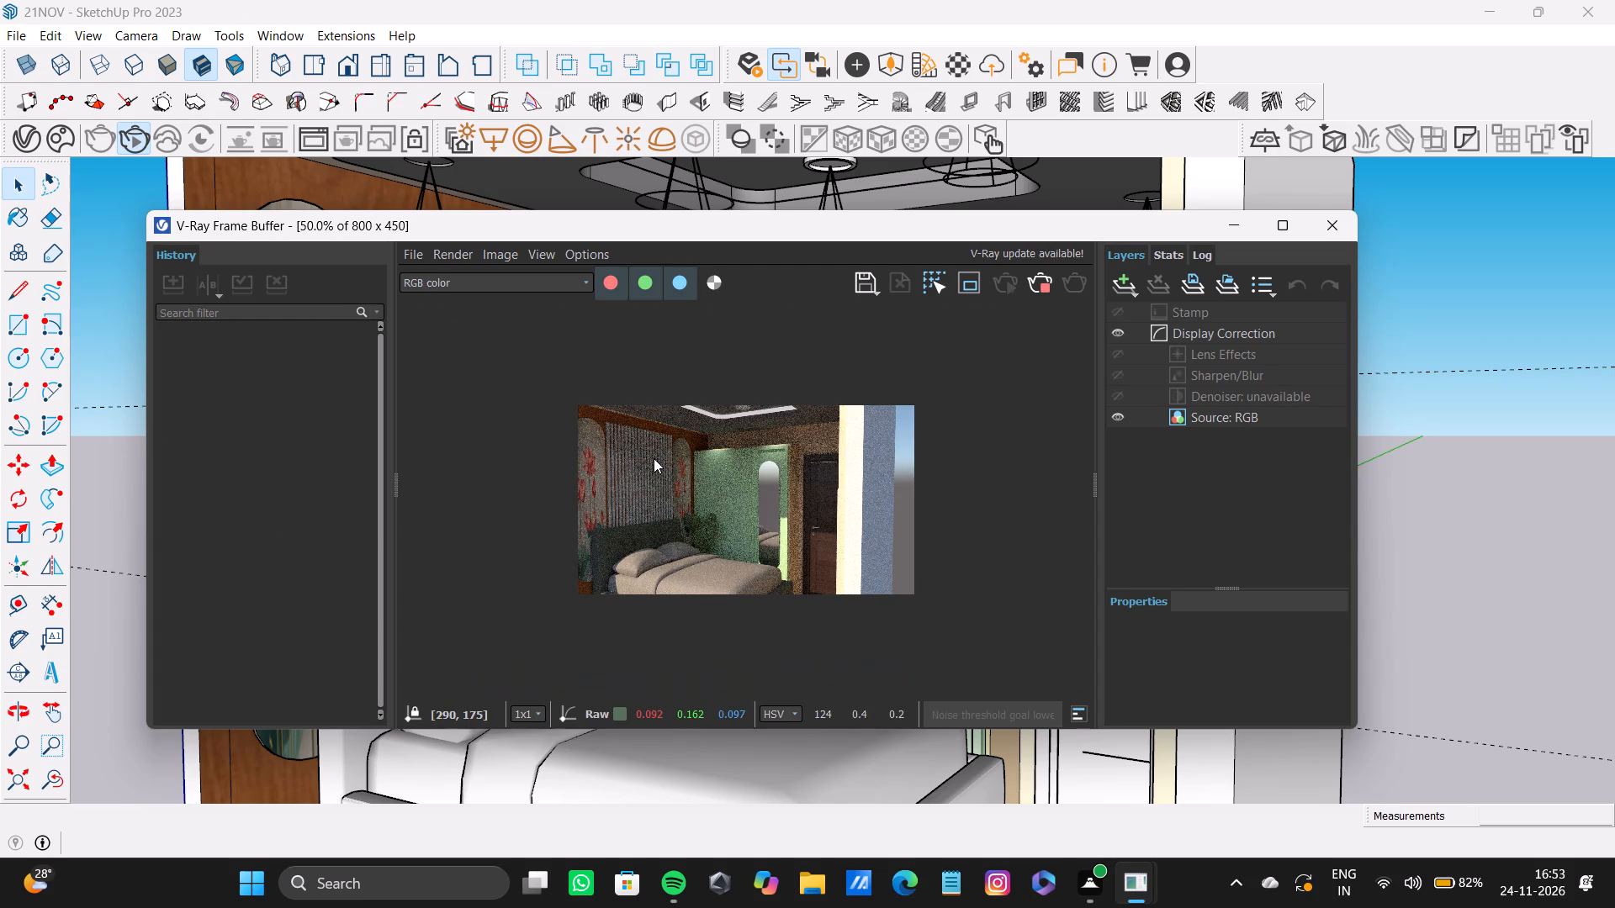
{"action": "scroll", "coordinate": [654, 463], "scroll_direction": "up", "scroll_amount": 1}
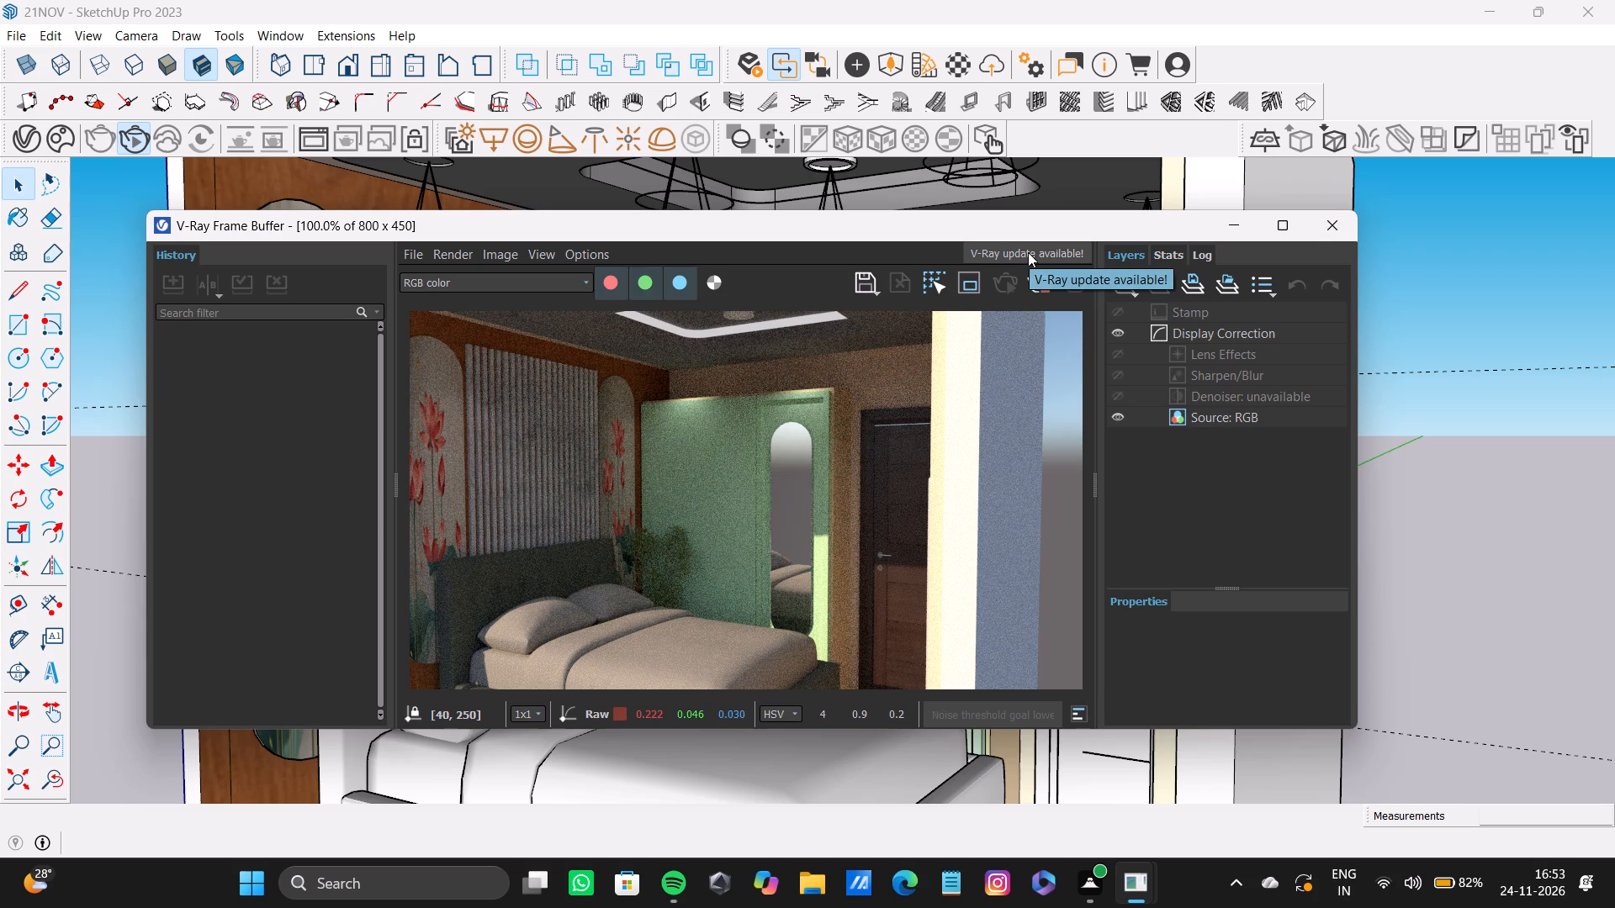
Save the rendered image as a PNG named "24th vray2" in the Documents folder.
{"action": "left_click", "coordinate": [878, 283]}
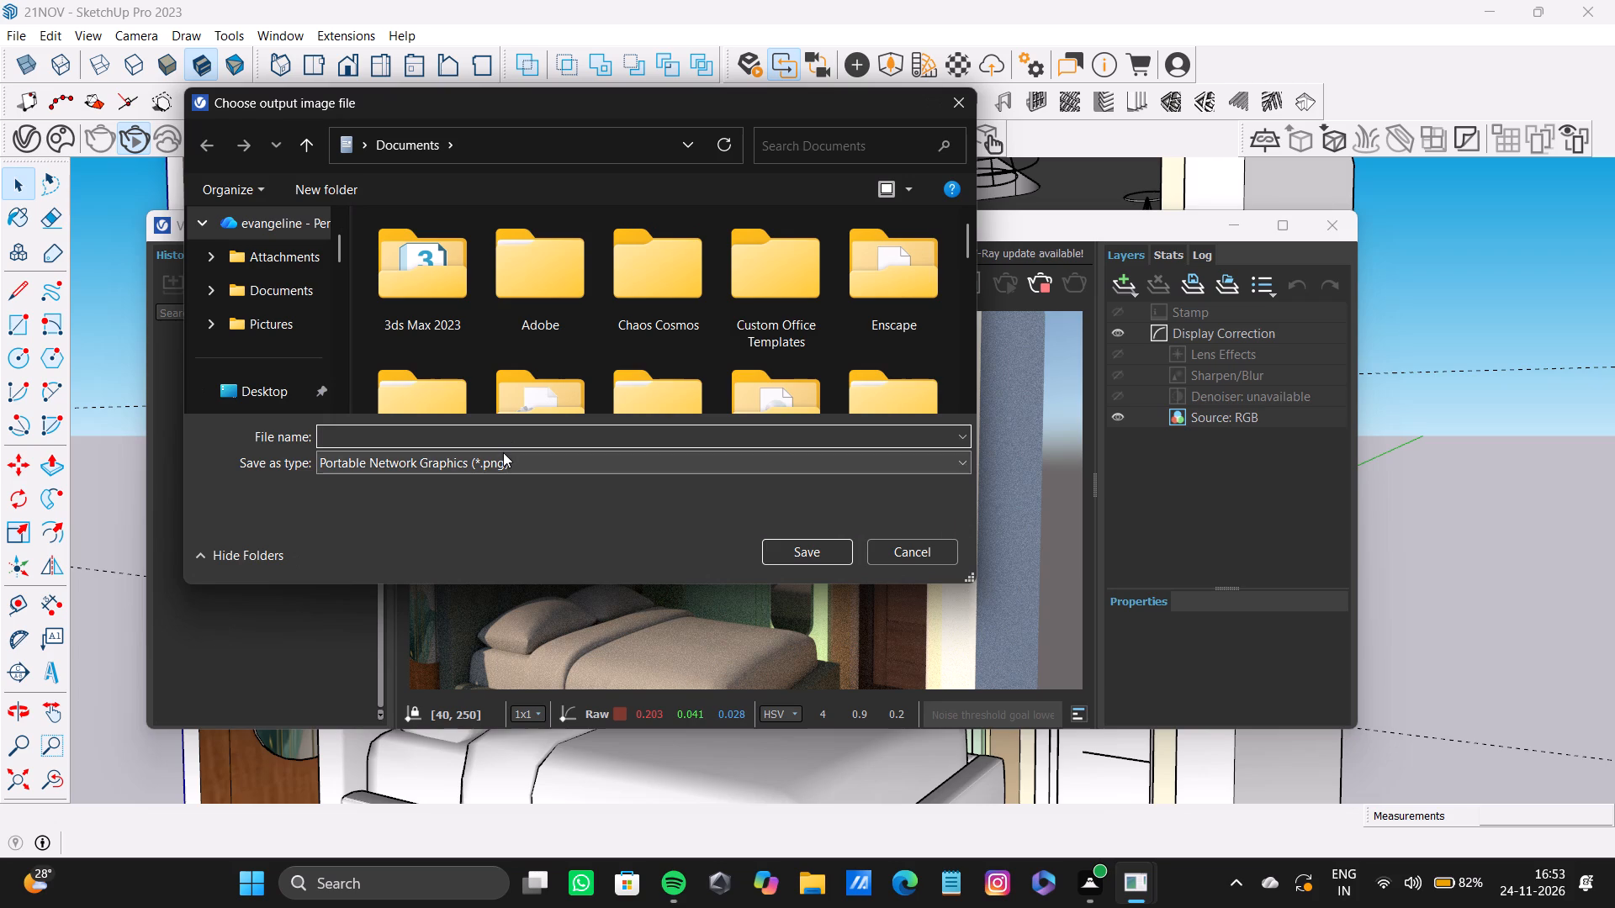
{"action": "type", "text": "24"}
{"action": "type", "text": "th"}
{"action": "key", "text": "space"}
{"action": "type", "text": "vray2"}
{"action": "key", "text": "Return"}
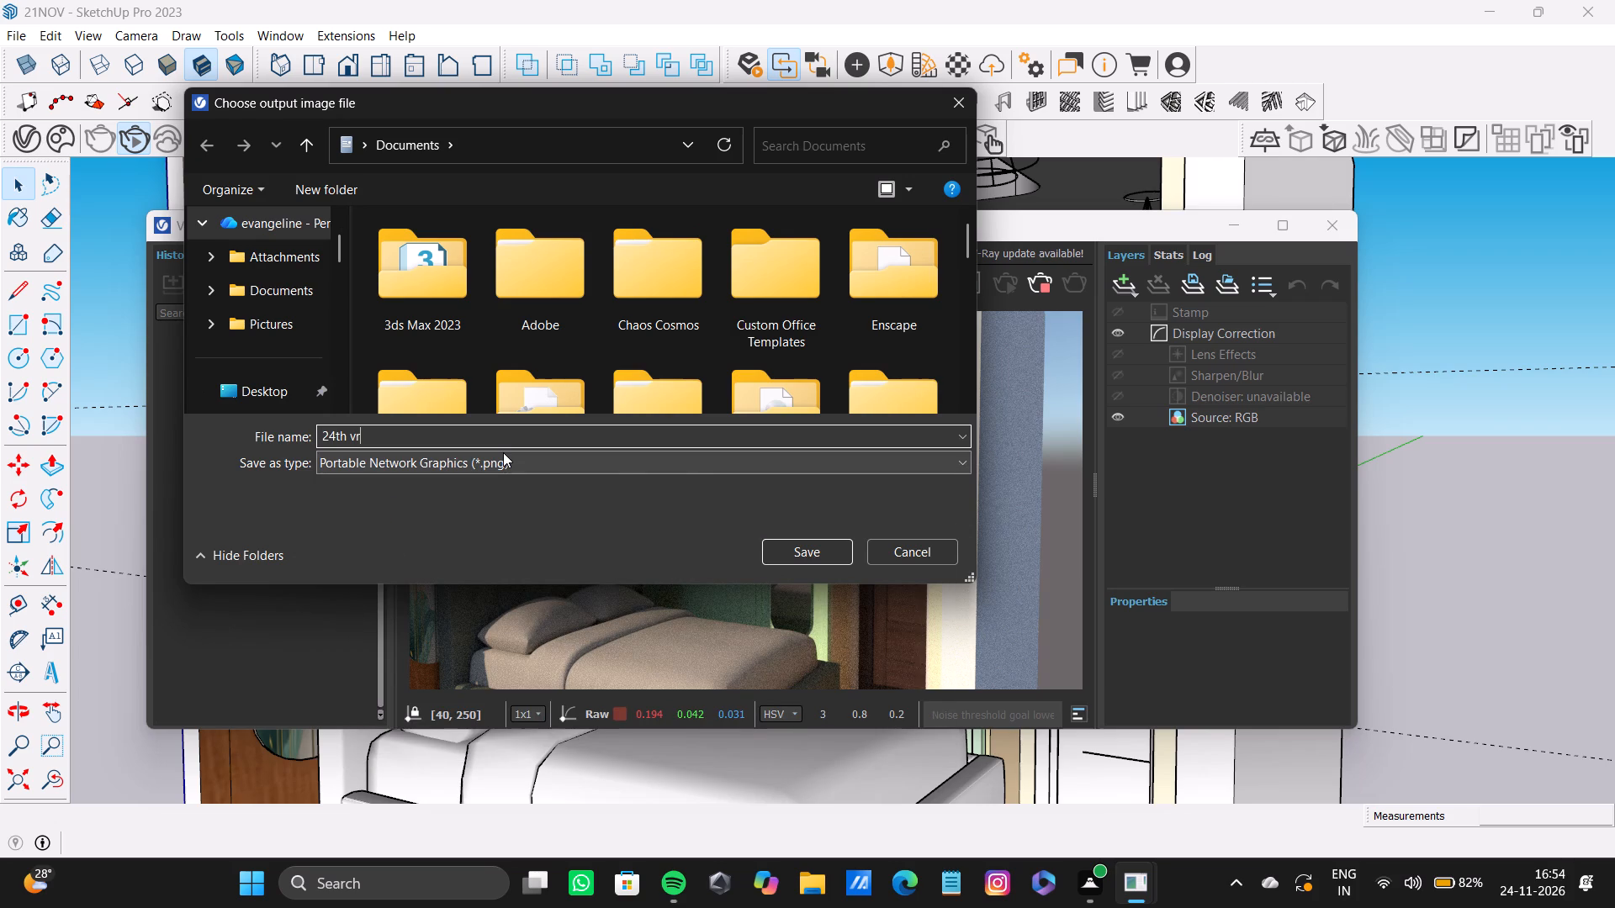
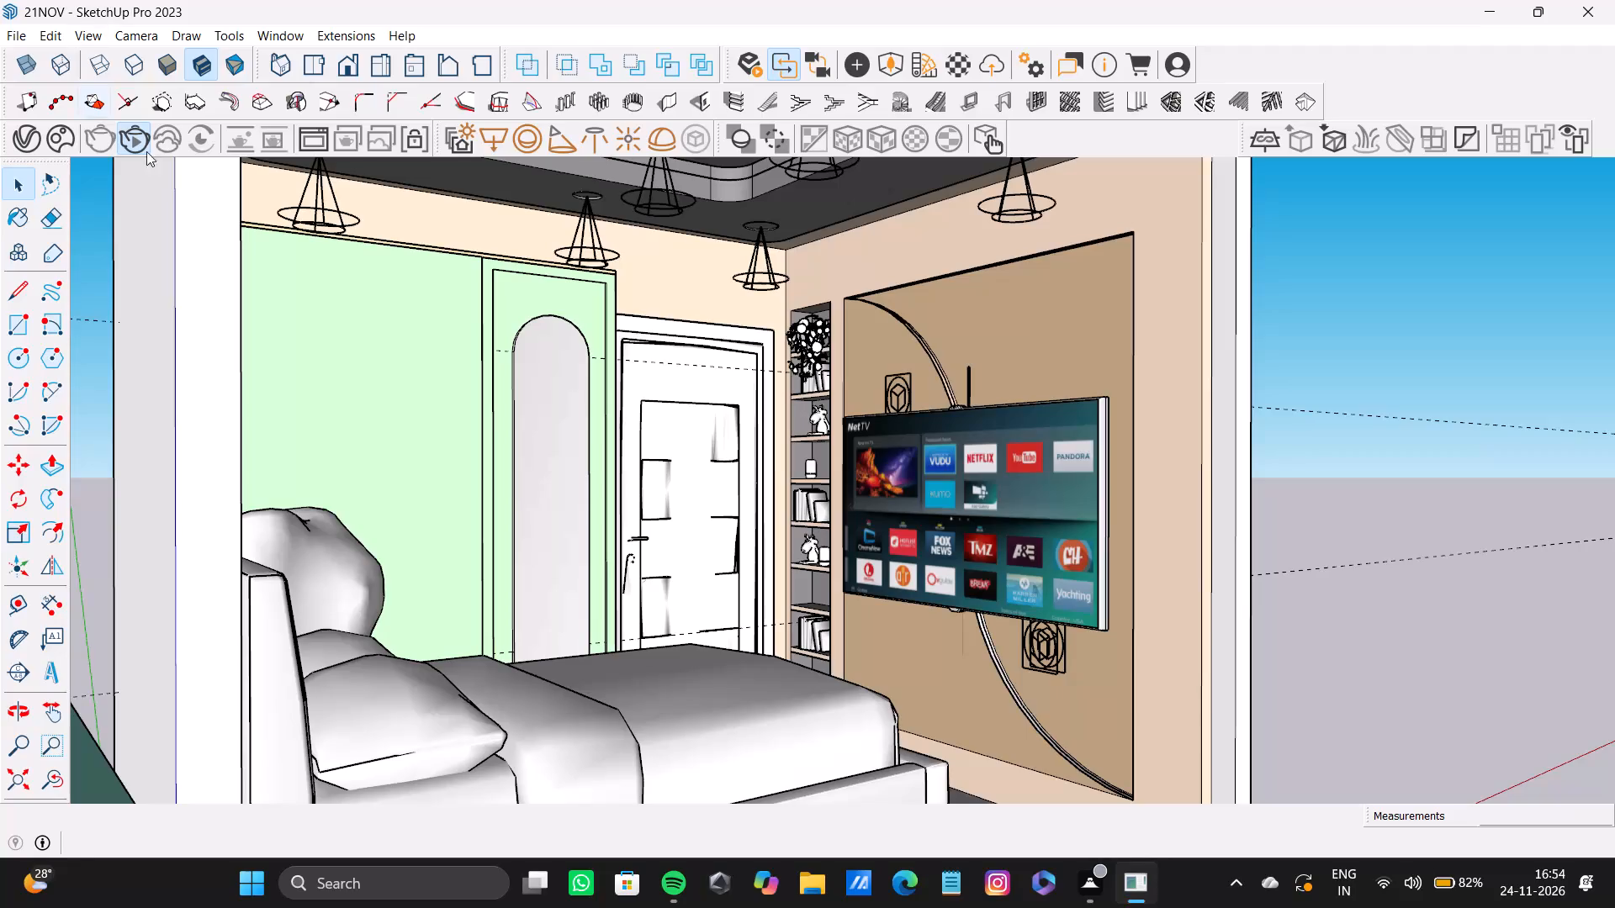
Run an interactive V-Ray render of the bedroom view showing the bed, green wardrobe, door and TV wall.
{"action": "left_click", "coordinate": [135, 145]}
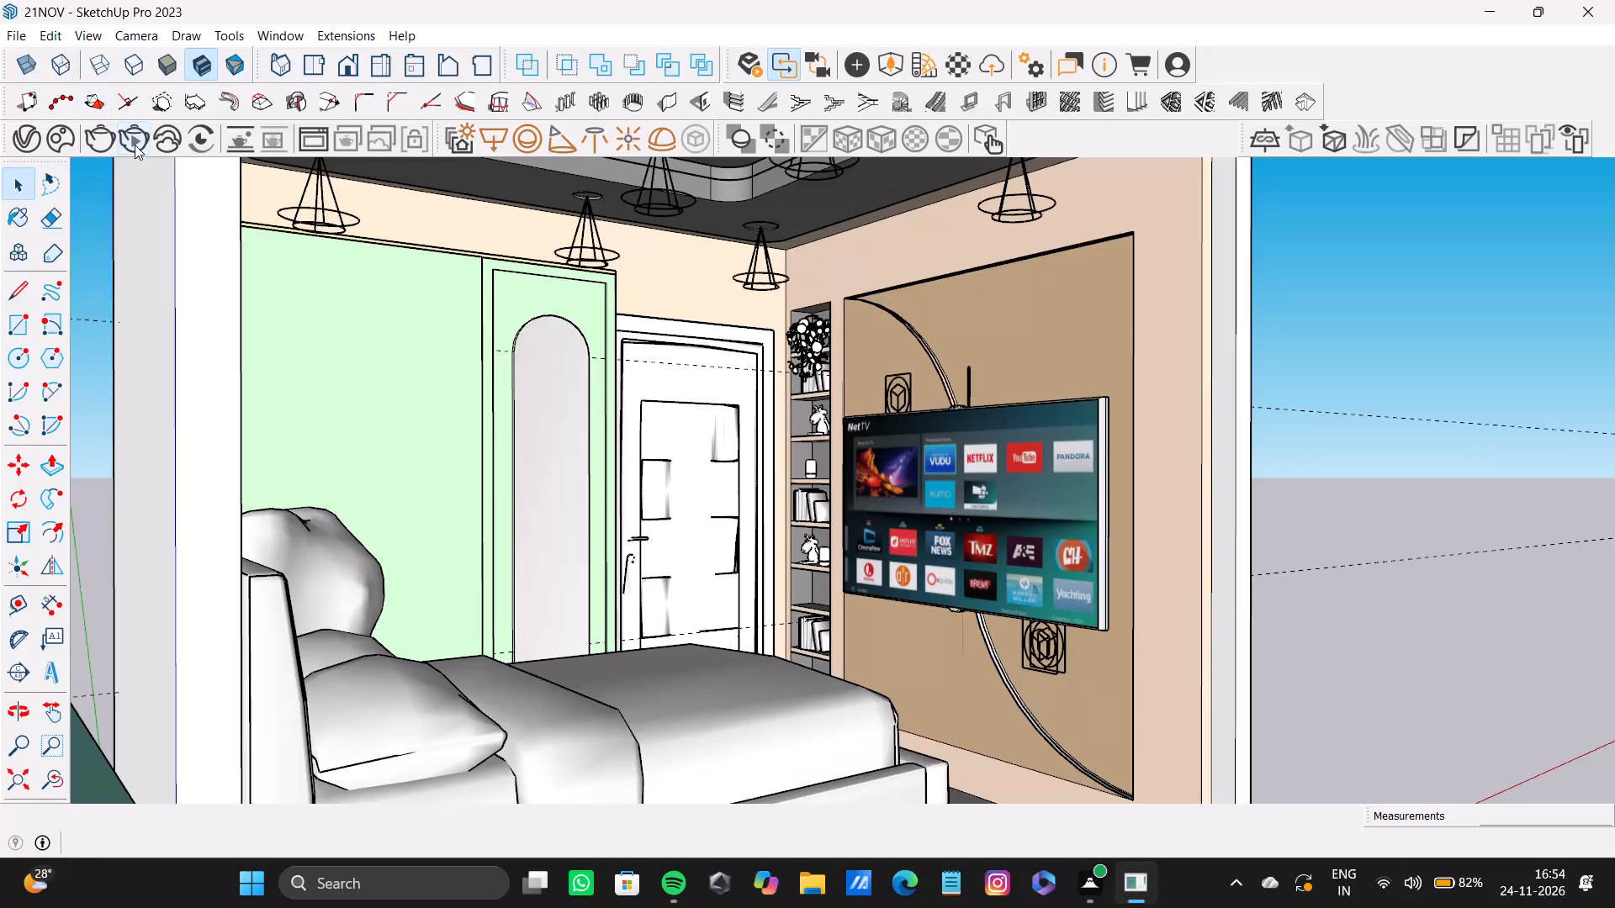
{"action": "left_click", "coordinate": [135, 145]}
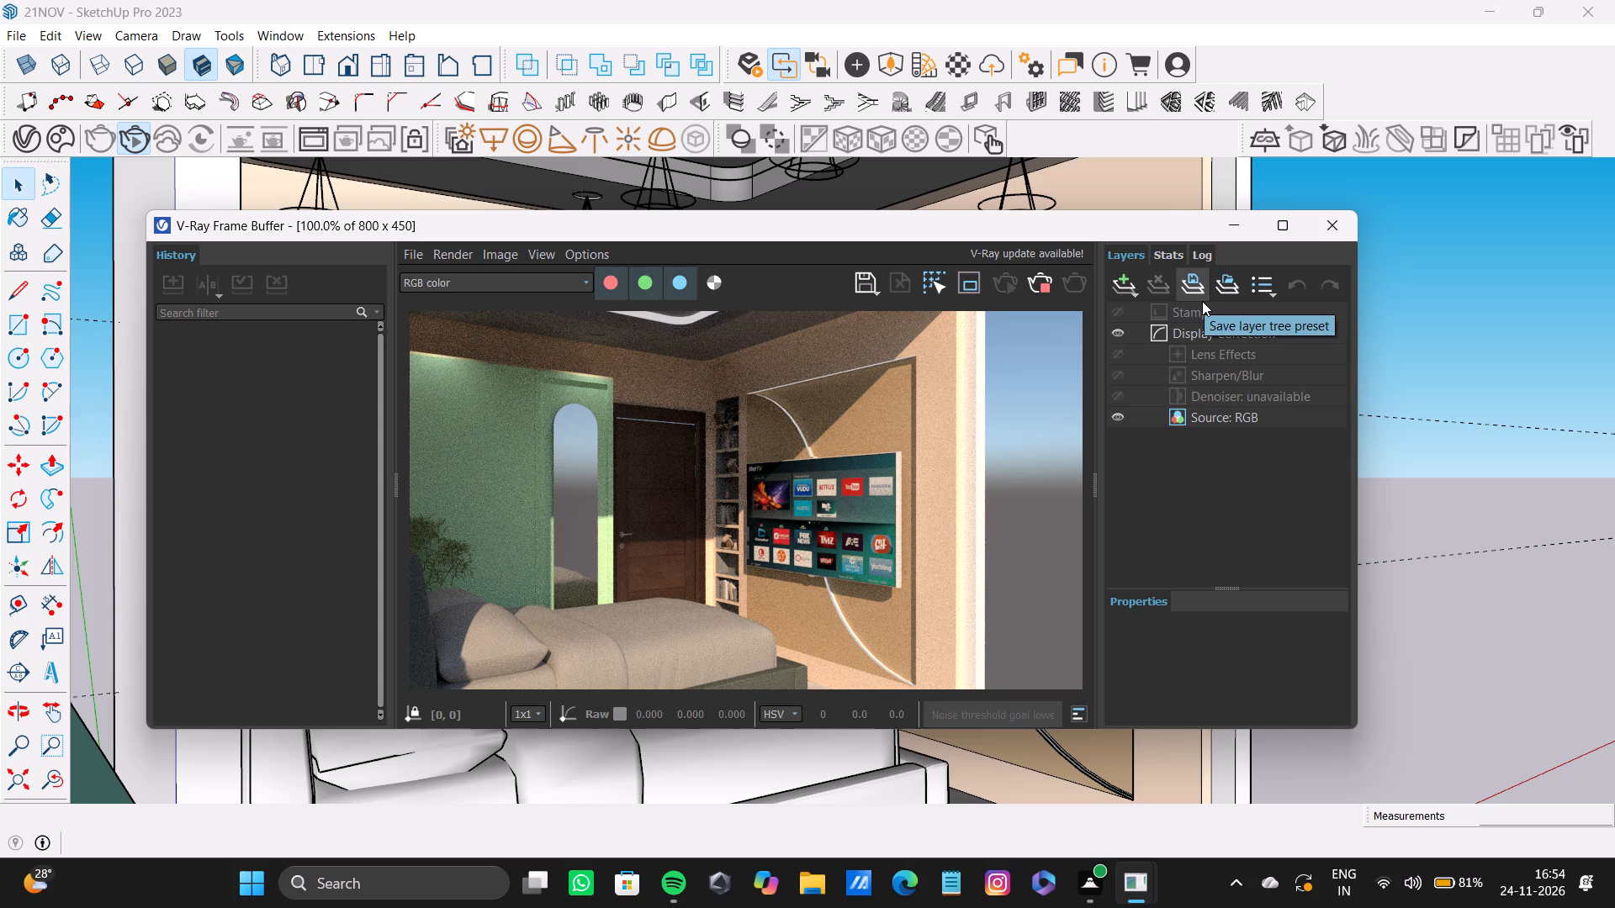
Save the rendered image as a PNG named "24th vray3" in the pdfs folder on the Desktop.
{"action": "left_click", "coordinate": [873, 283]}
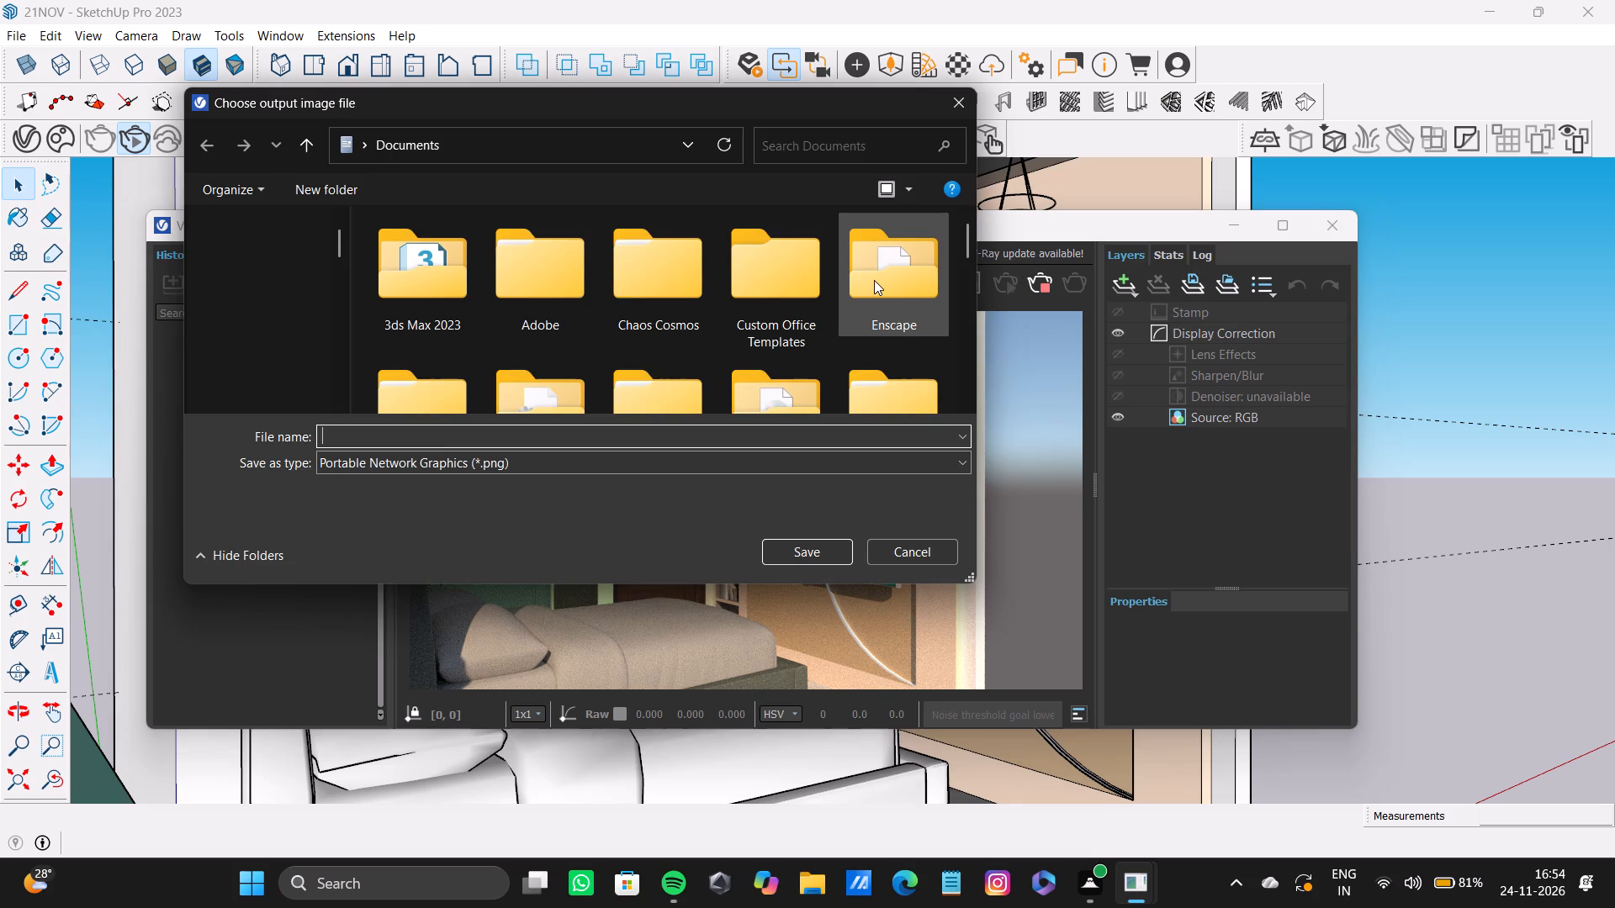
{"action": "left_click", "coordinate": [612, 439]}
{"action": "scroll", "coordinate": [326, 327], "scroll_direction": "down", "scroll_amount": 5}
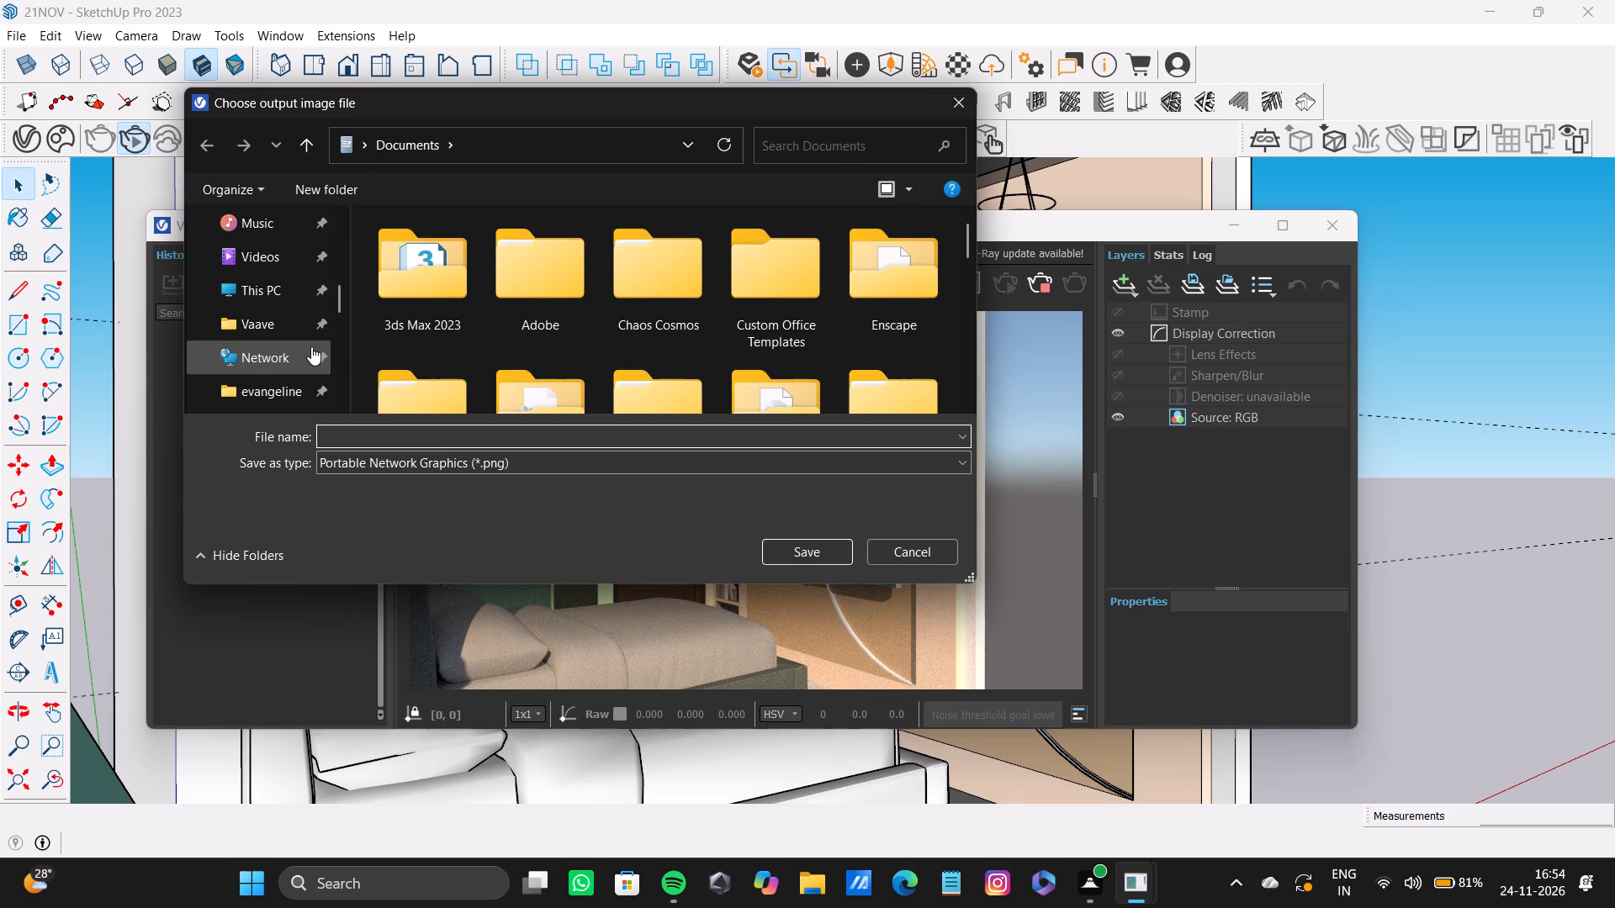
{"action": "scroll", "coordinate": [304, 367], "scroll_direction": "down", "scroll_amount": 3}
{"action": "left_click", "coordinate": [262, 235]}
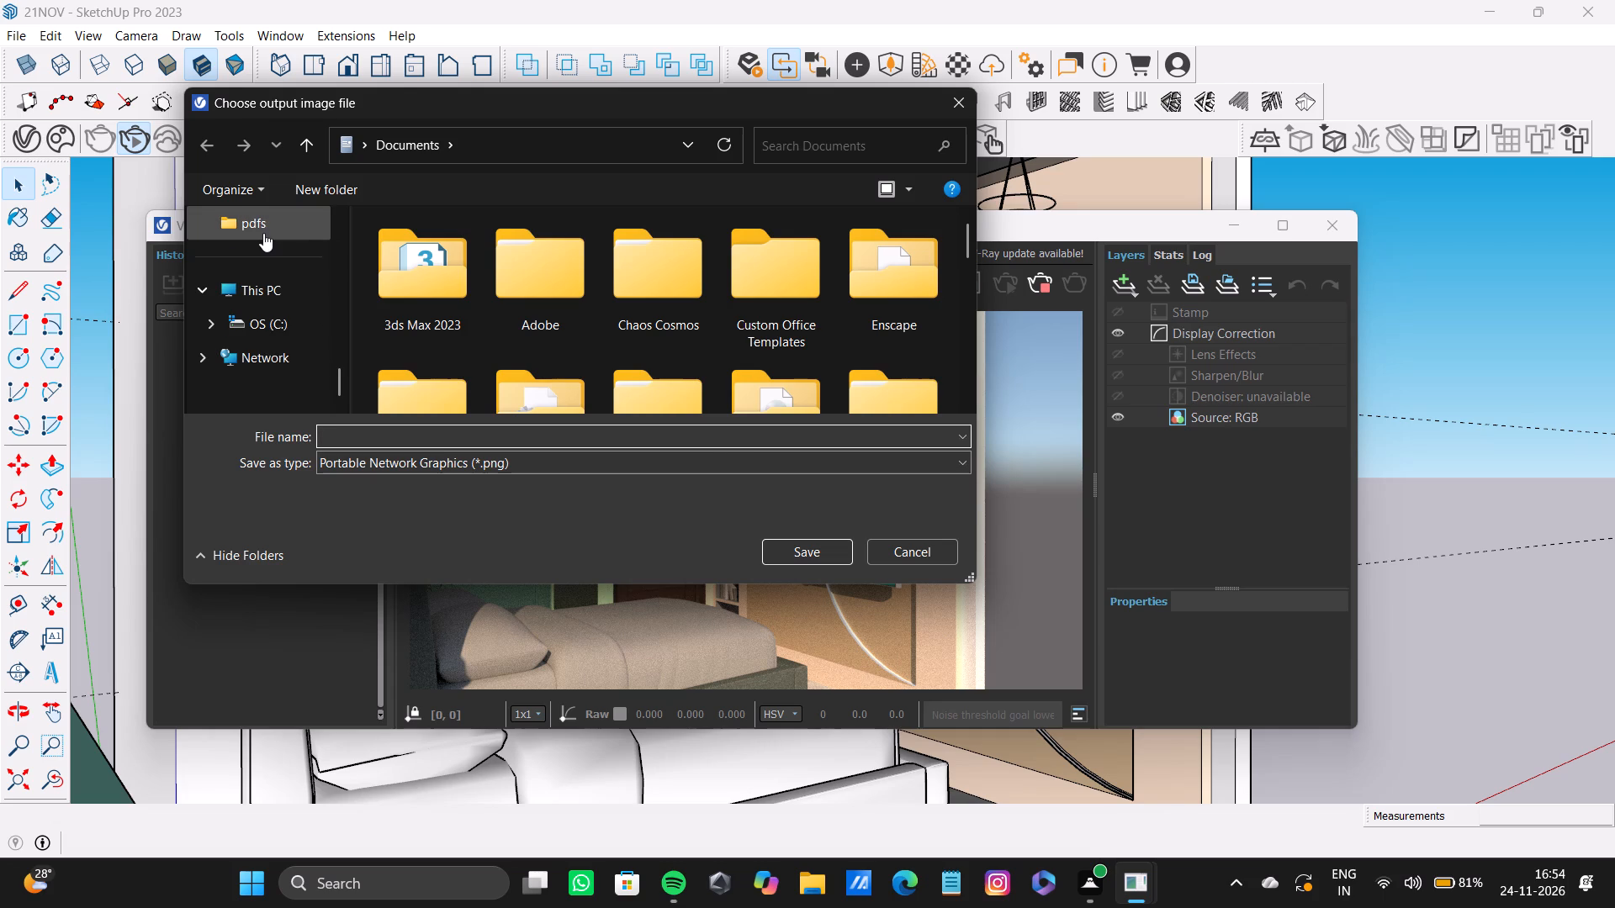
{"action": "type", "text": "24"}
{"action": "left_click", "coordinate": [399, 476]}
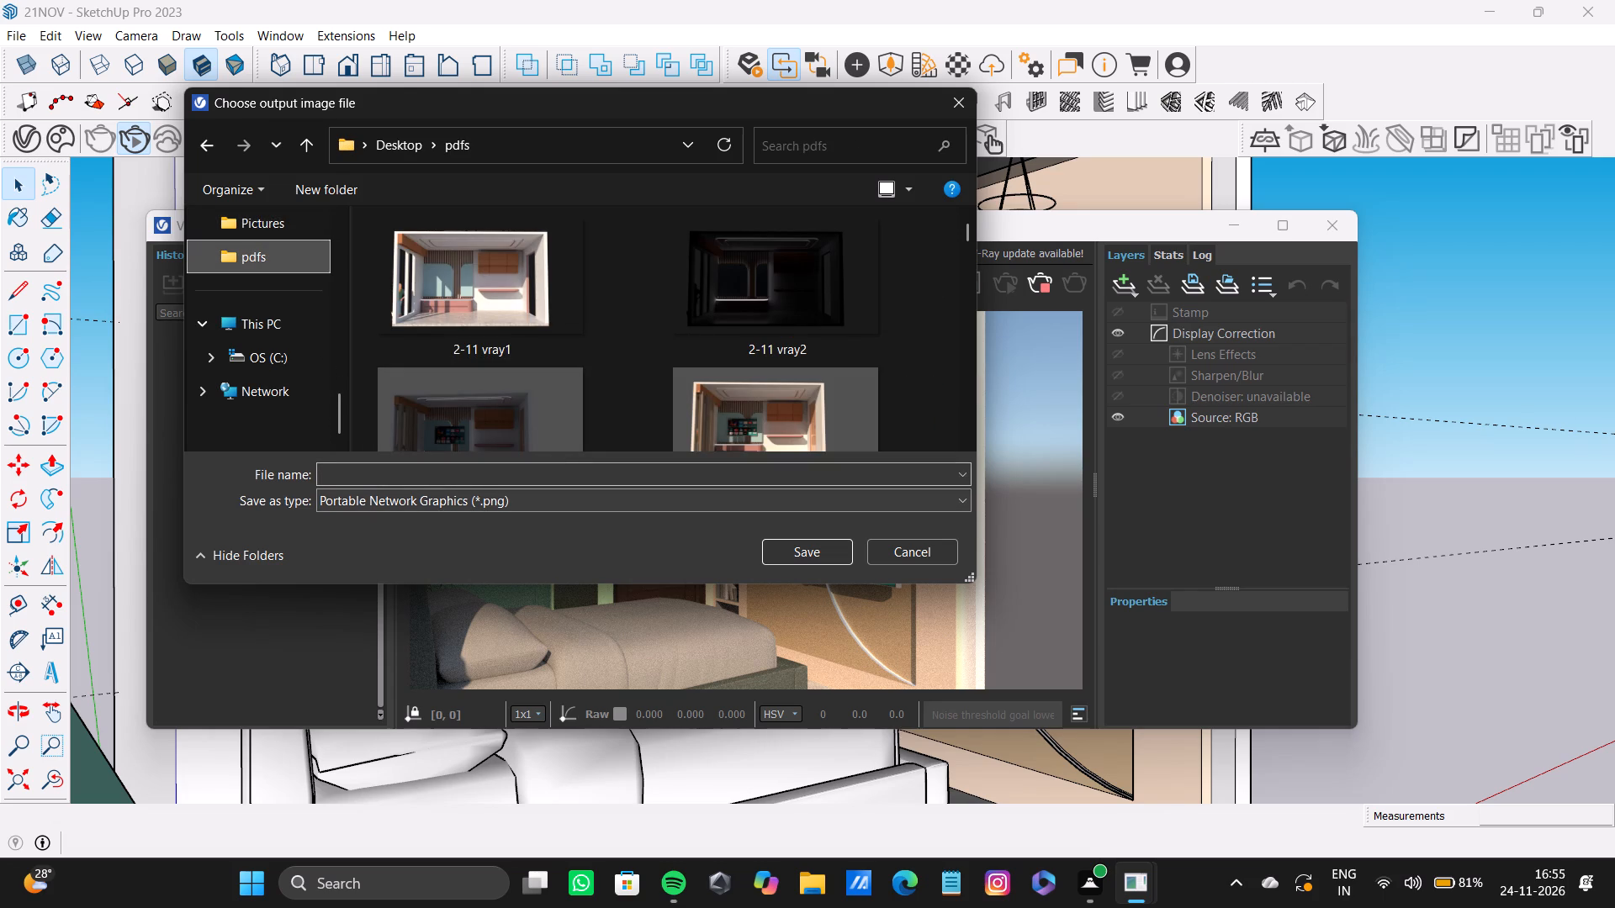
{"action": "key", "text": "2"}
{"action": "key", "text": "4"}
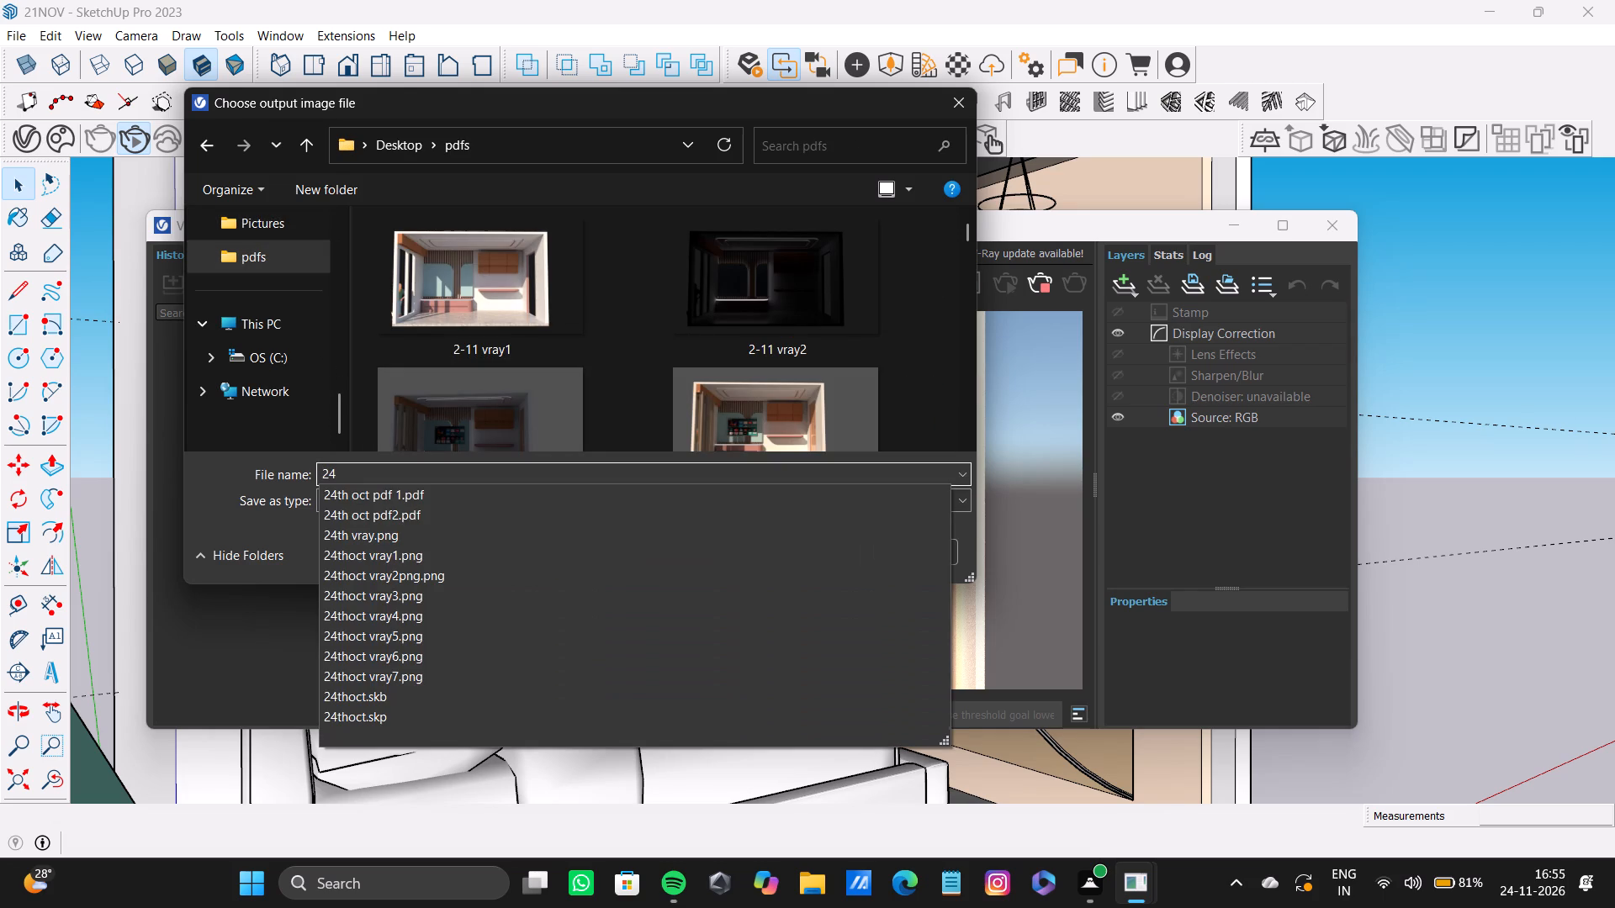
{"action": "type", "text": "th"}
{"action": "key", "text": "space"}
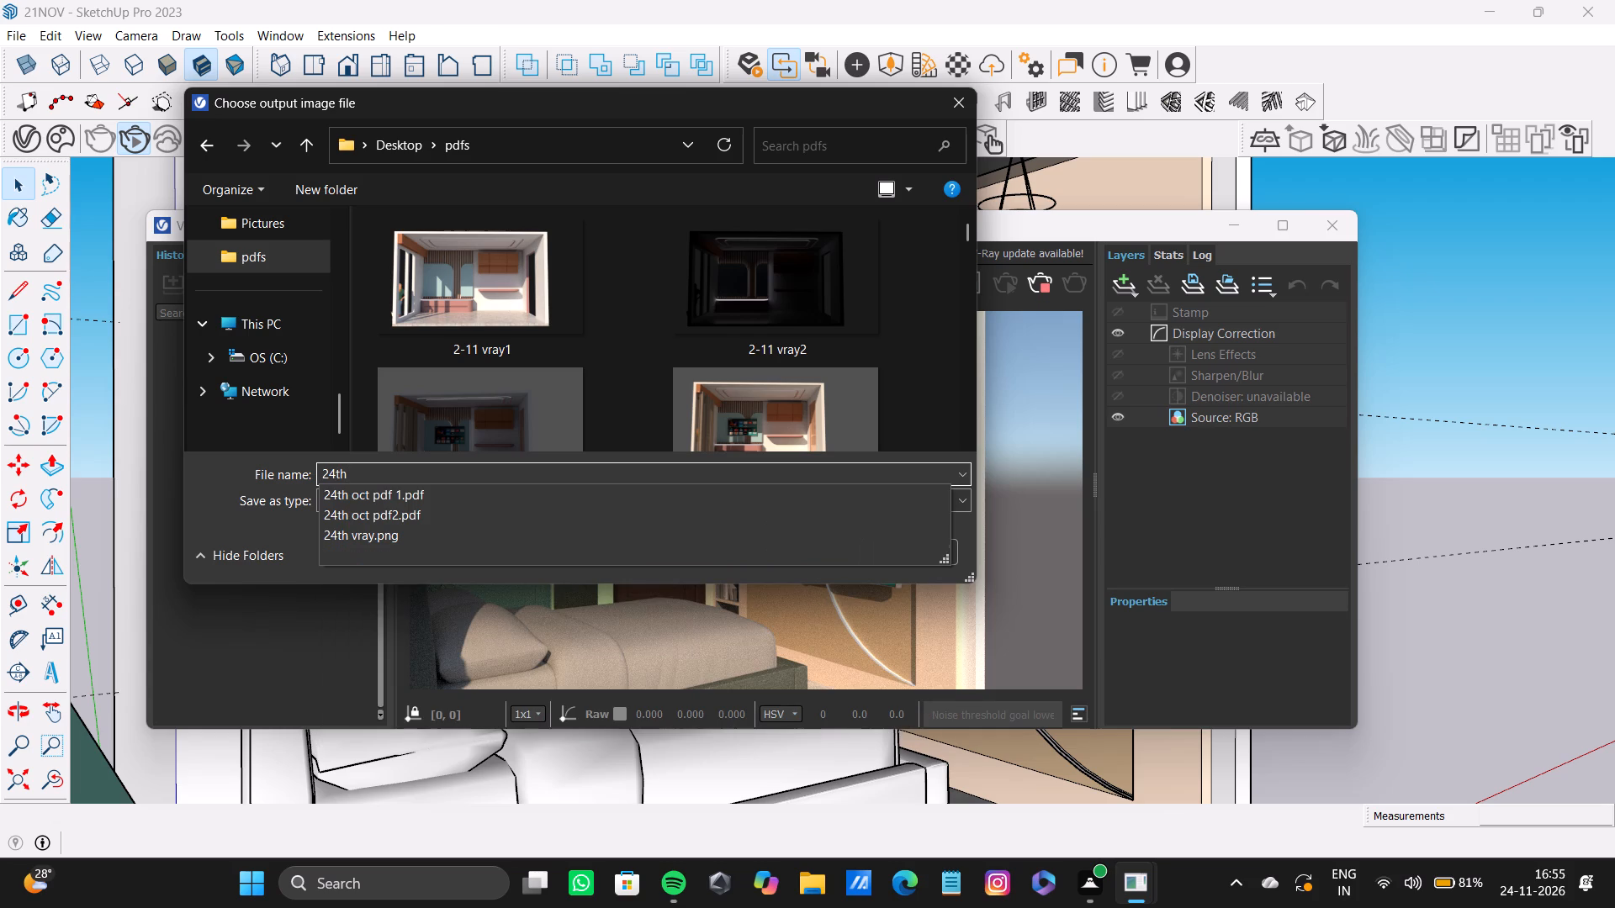
{"action": "type", "text": "vra"}
{"action": "type", "text": "y2"}
{"action": "key", "text": "BackSpace"}
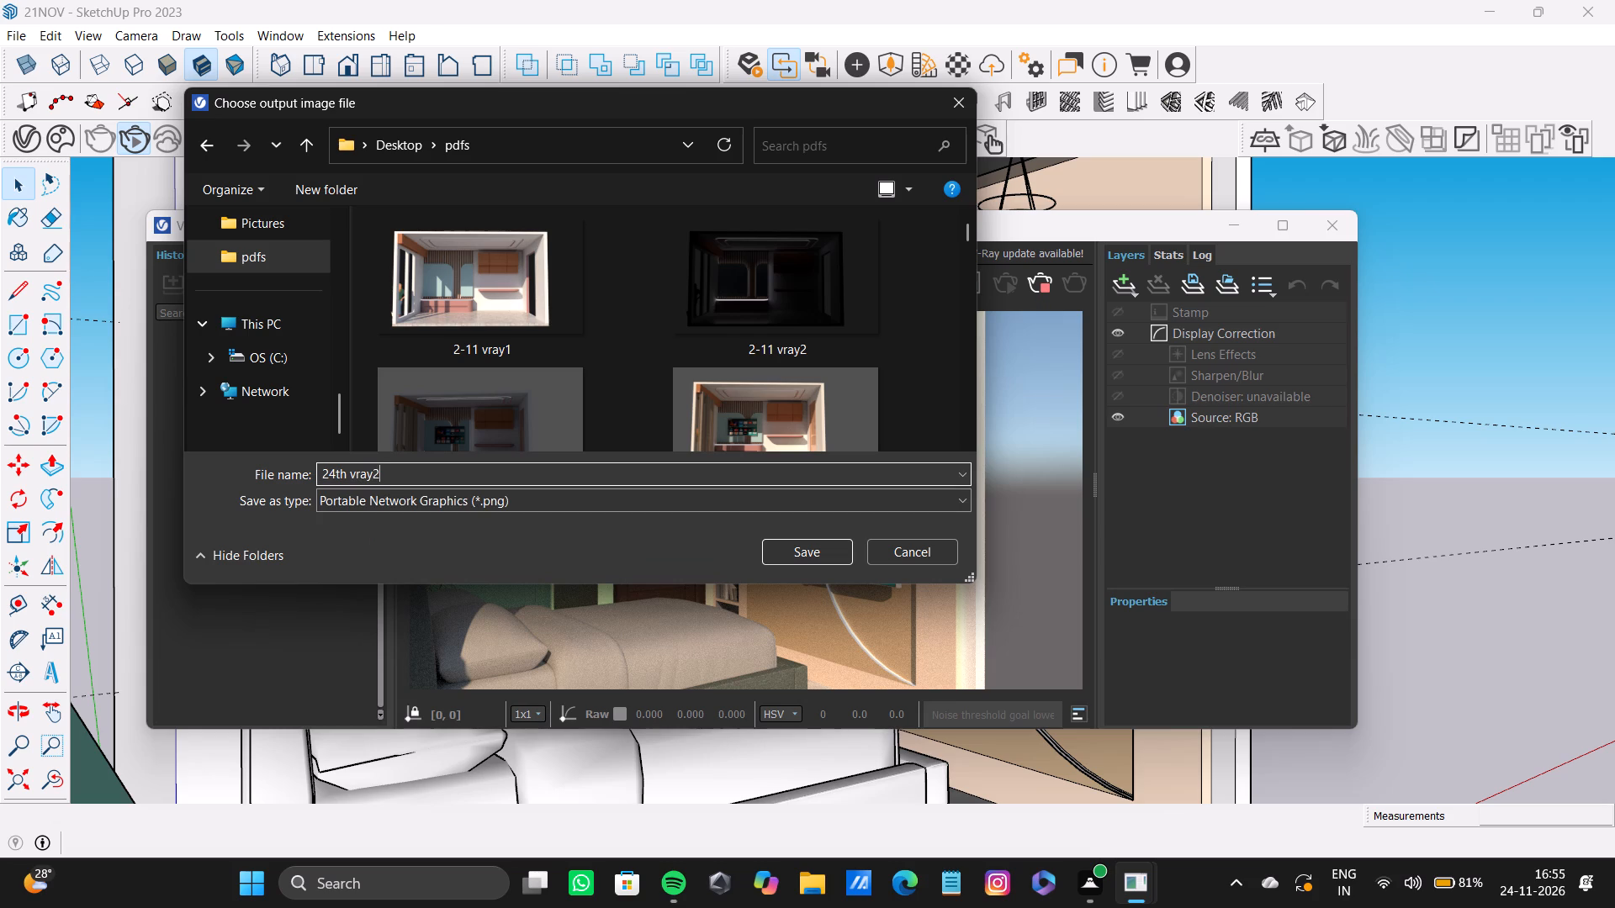
{"action": "key", "text": "3"}
{"action": "key", "text": "Return"}
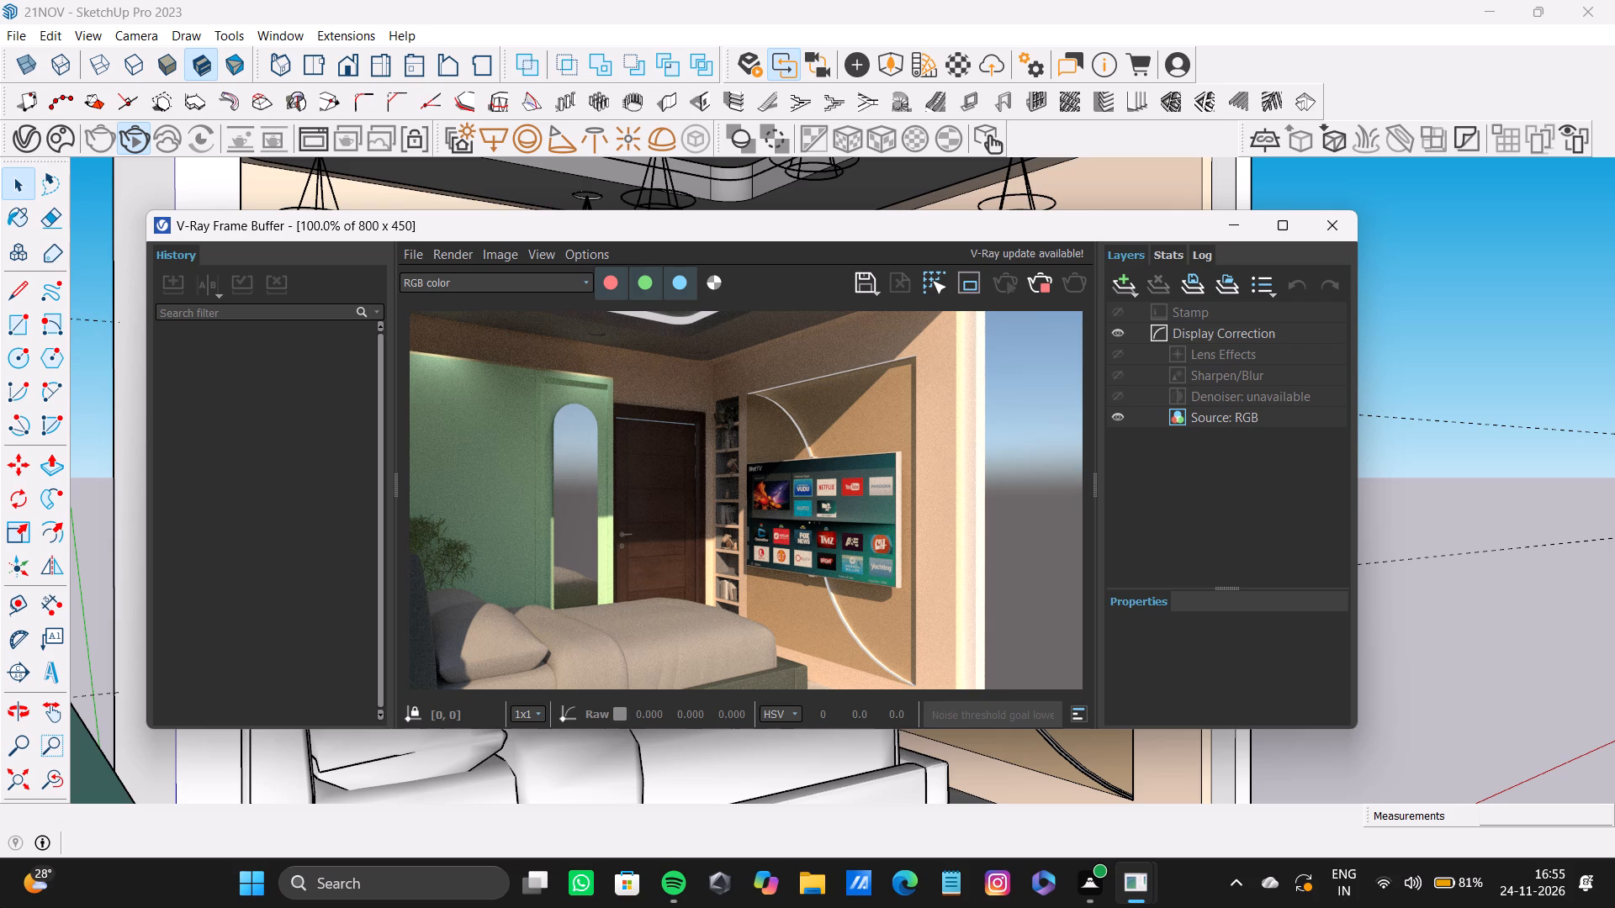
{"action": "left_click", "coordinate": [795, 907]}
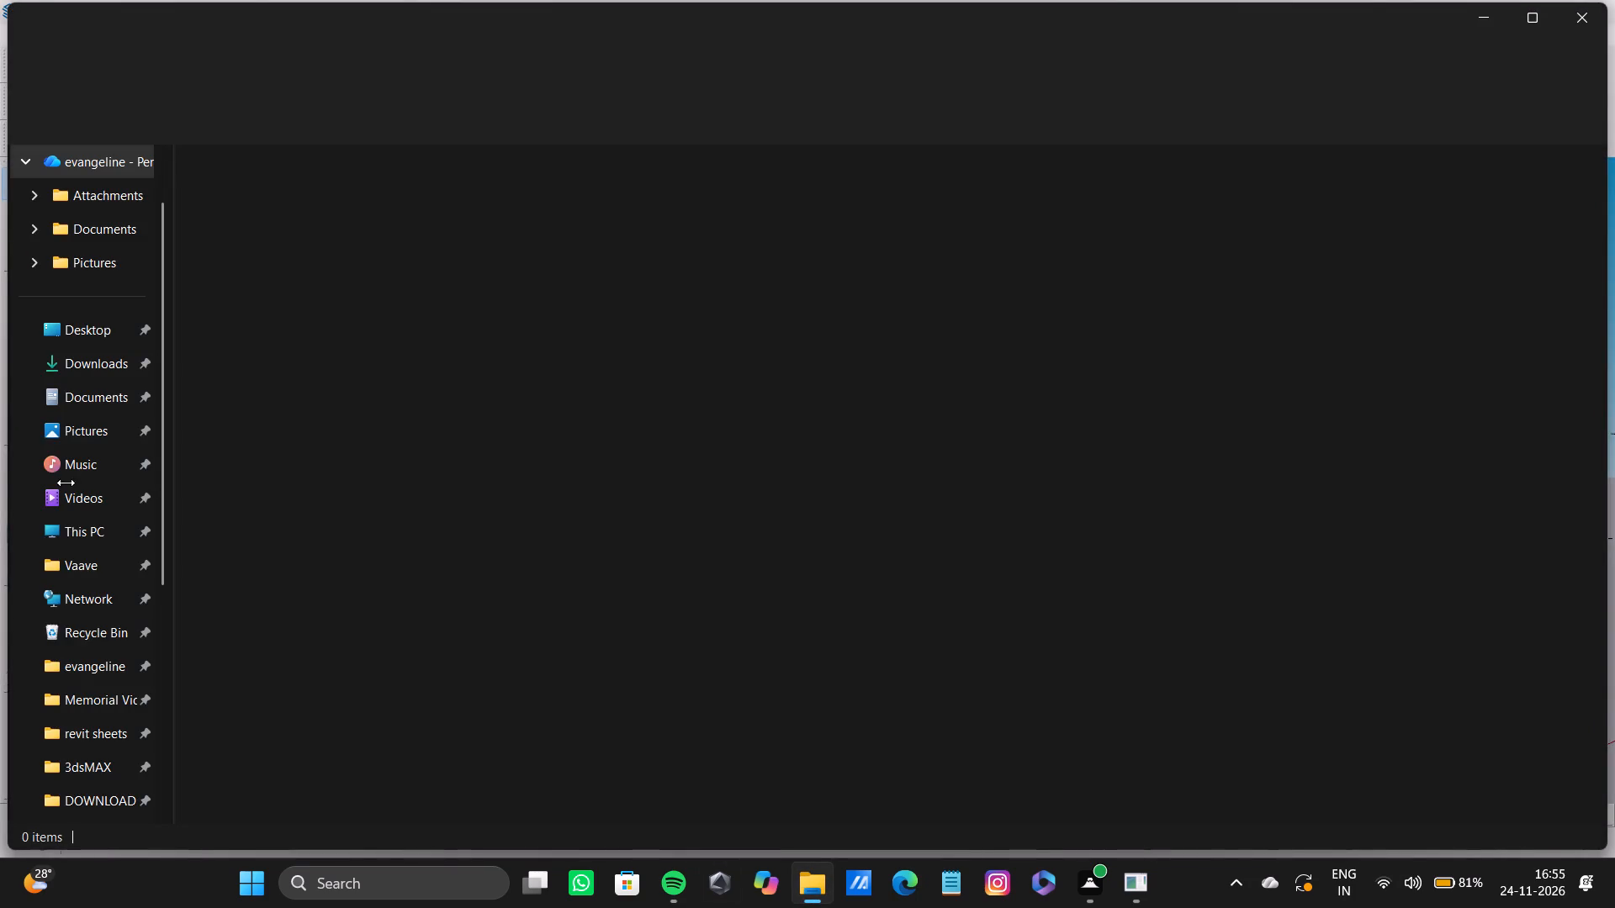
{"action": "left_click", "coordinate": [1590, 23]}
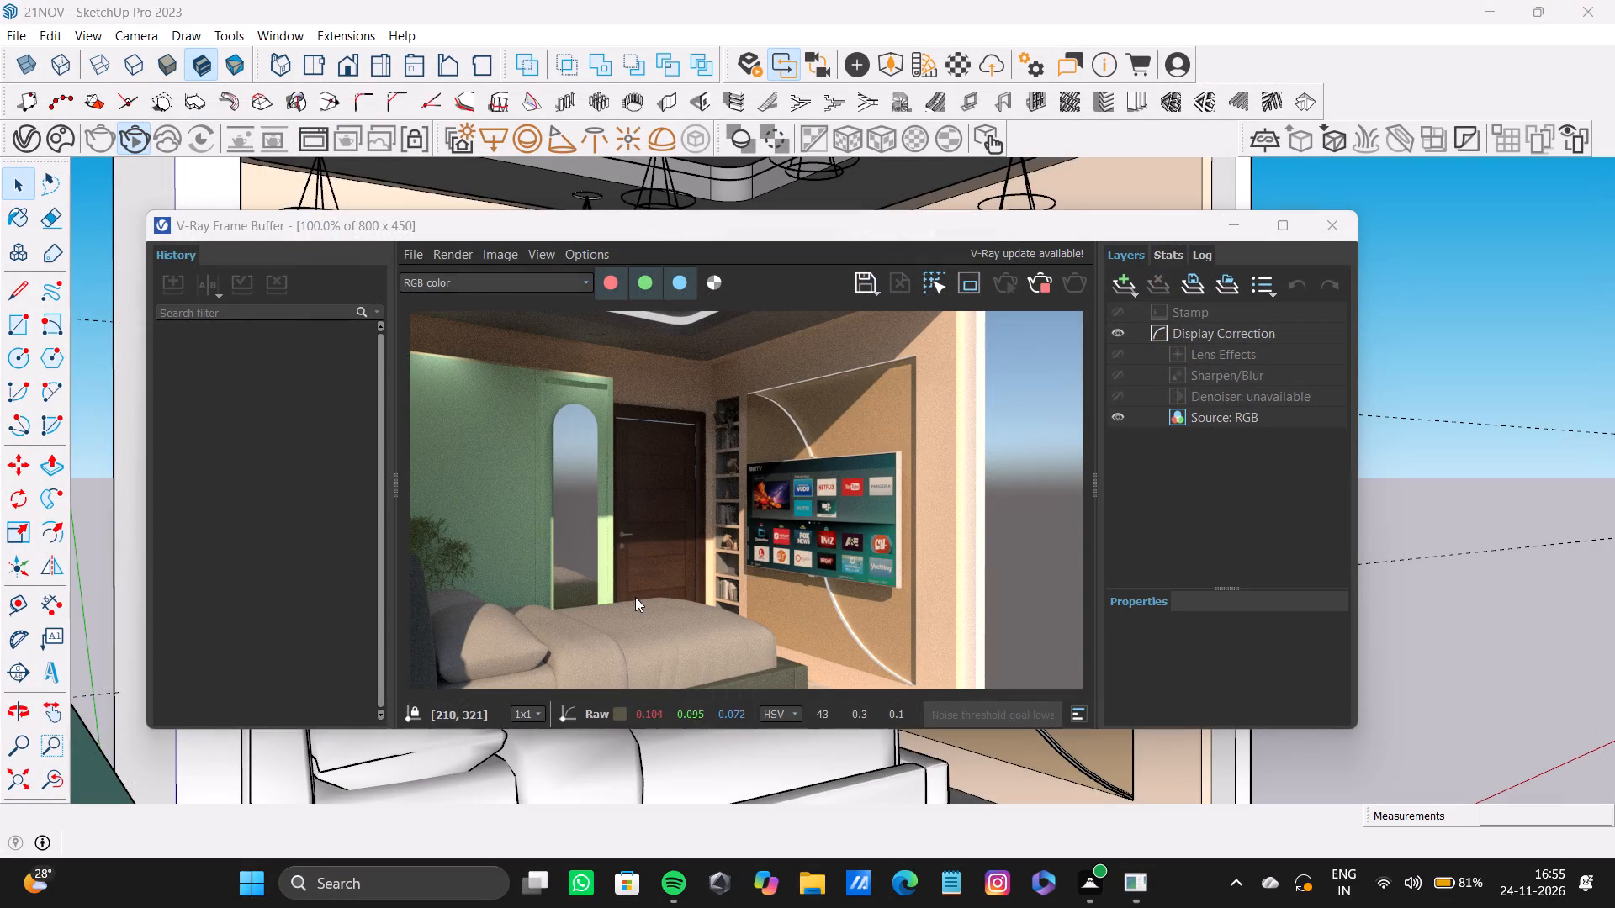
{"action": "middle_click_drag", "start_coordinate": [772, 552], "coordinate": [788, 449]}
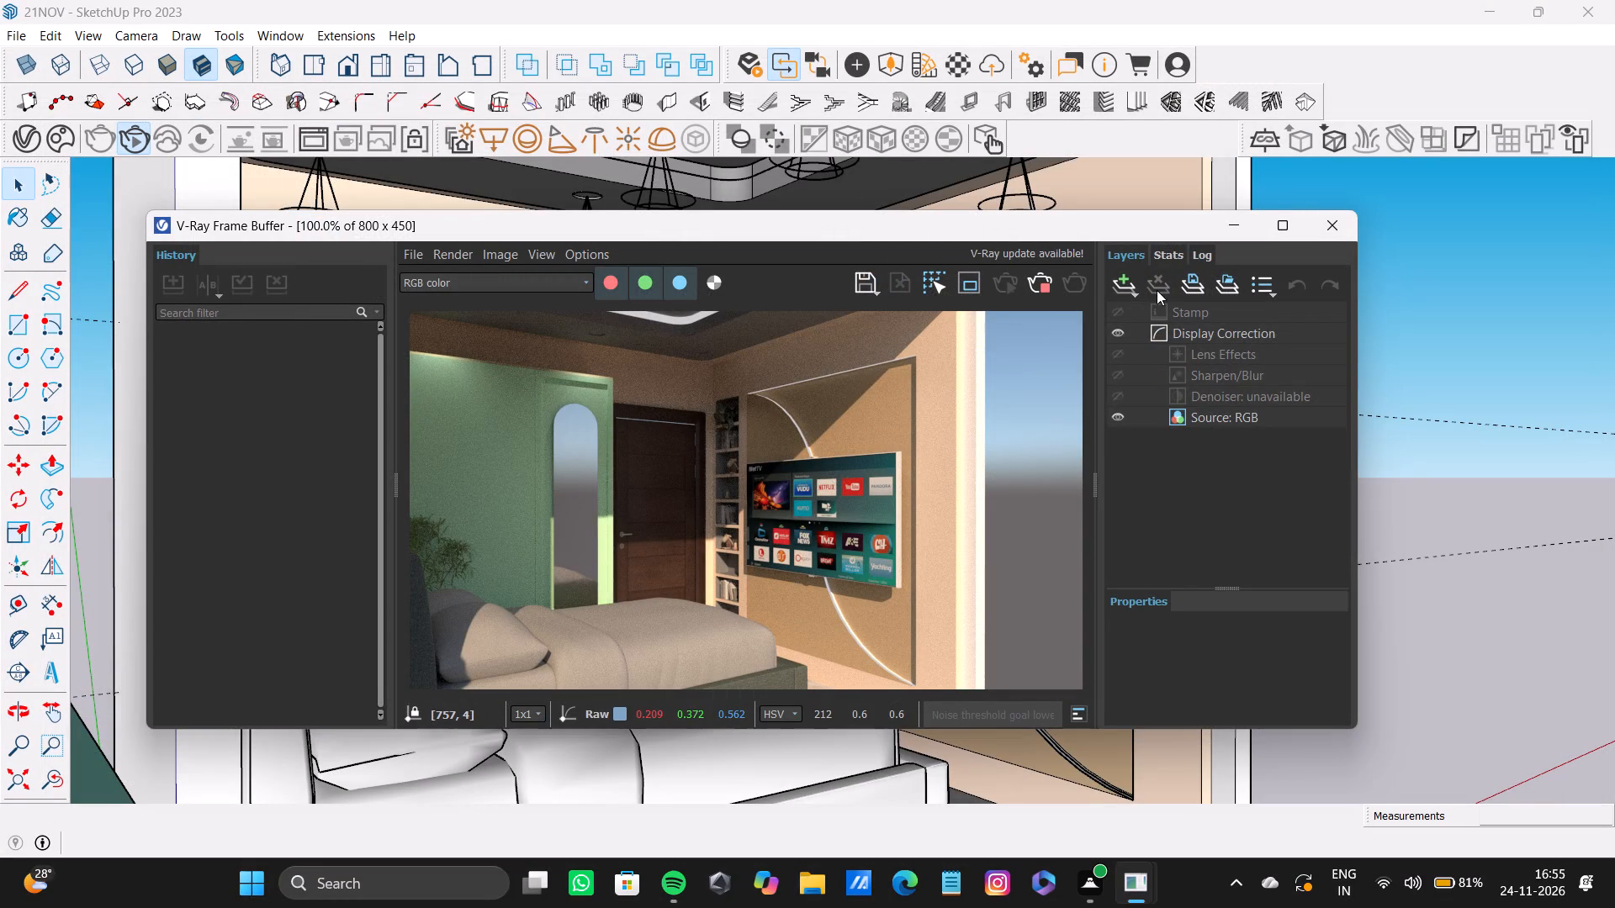
Close the finished render and place a V-Ray Dome Light on the bedroom floor near the door and shelves.
{"action": "left_click", "coordinate": [1329, 230]}
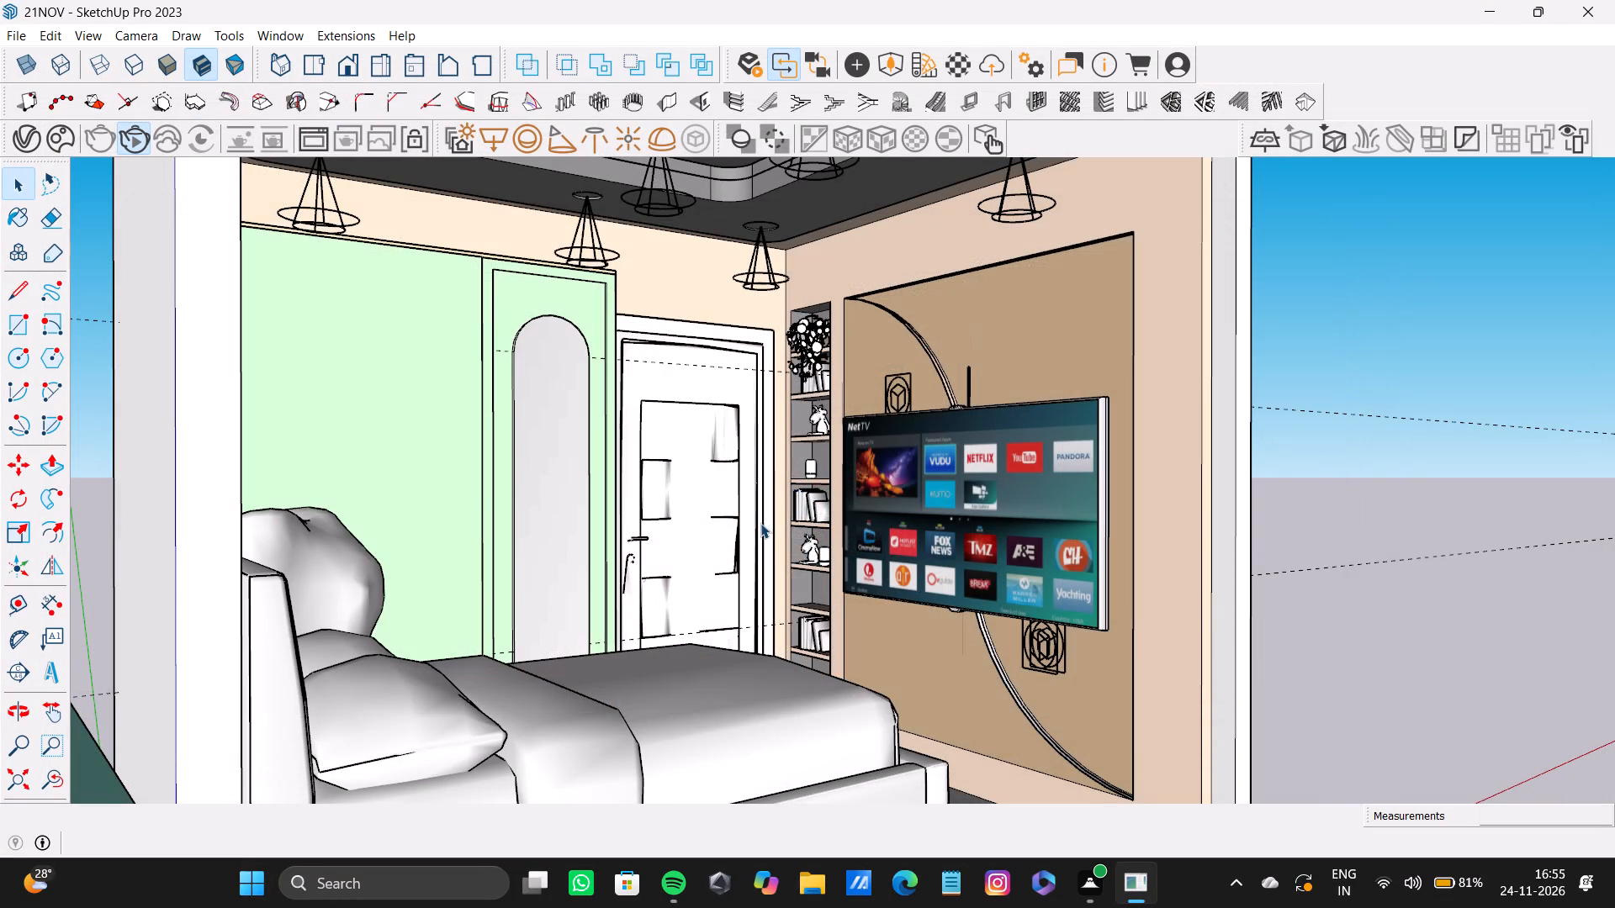
{"action": "scroll", "coordinate": [760, 522], "scroll_direction": "down", "scroll_amount": 4}
{"action": "middle_click_drag", "start_coordinate": [770, 542], "coordinate": [569, 532]}
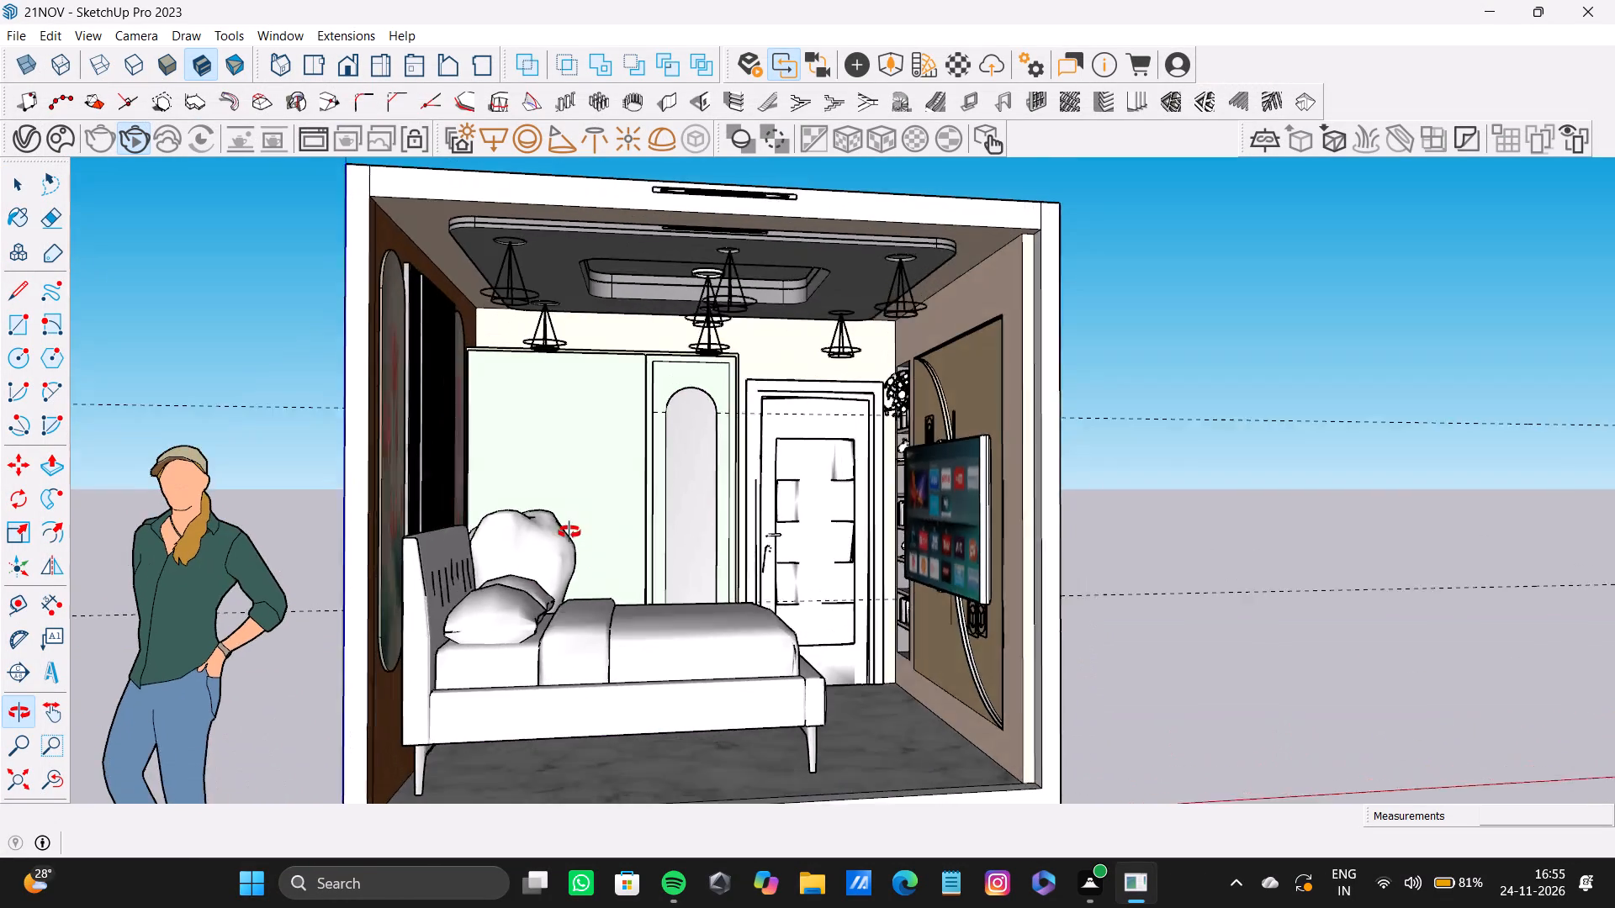
{"action": "middle_click_drag", "start_coordinate": [569, 532], "coordinate": [765, 567]}
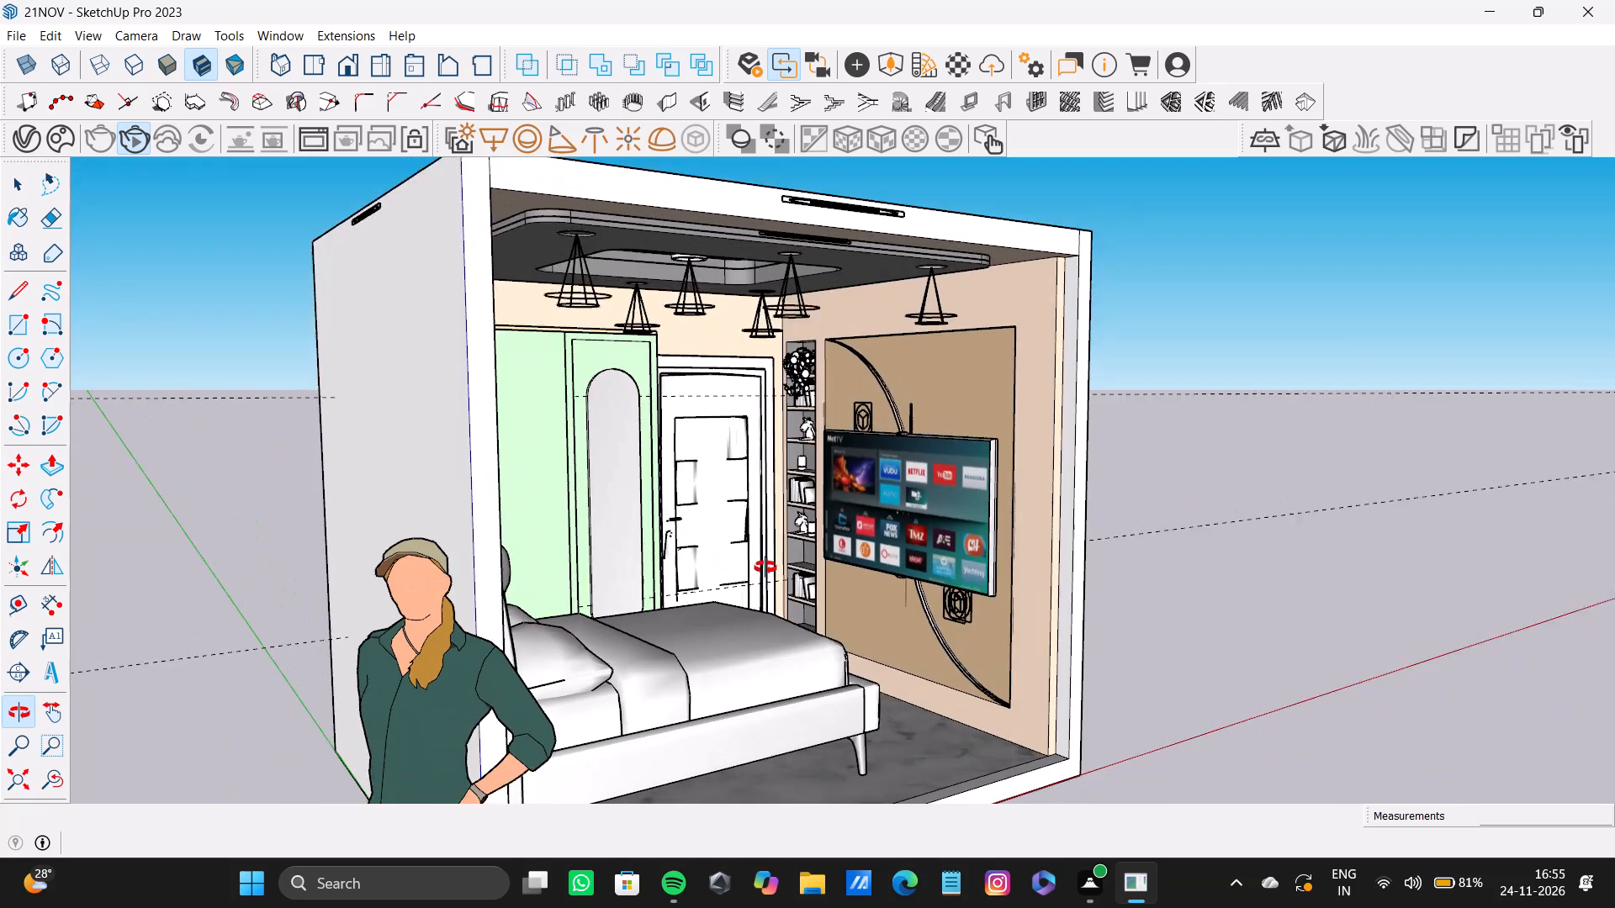
{"action": "middle_click_drag", "start_coordinate": [765, 567], "coordinate": [761, 559]}
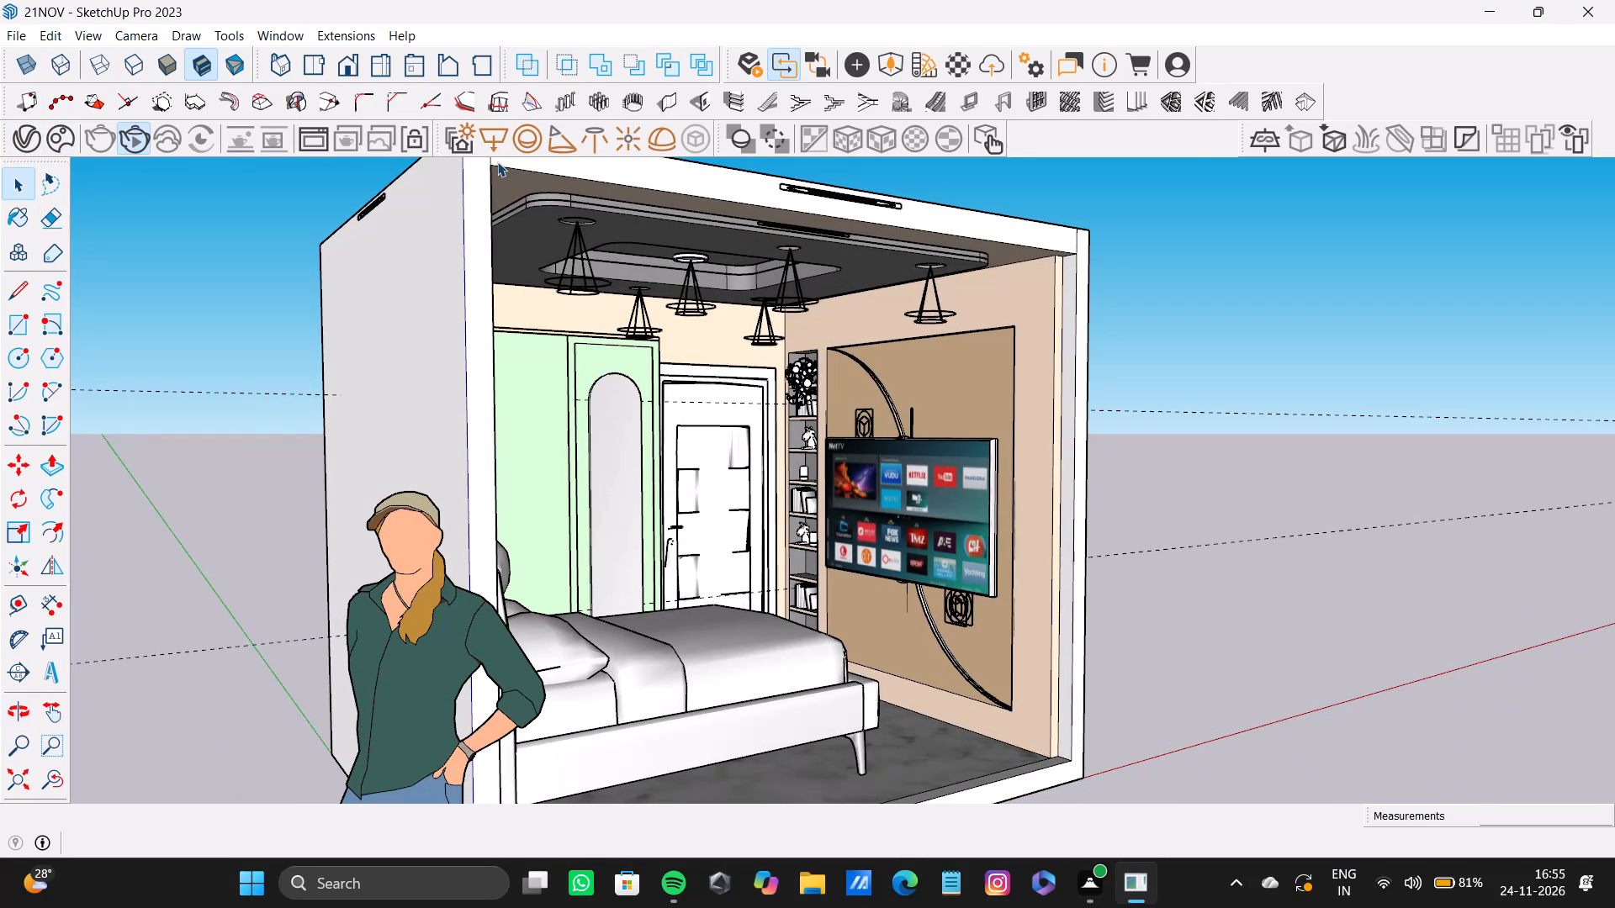
{"action": "left_click", "coordinate": [659, 135]}
{"action": "scroll", "coordinate": [784, 588], "scroll_direction": "up", "scroll_amount": 9}
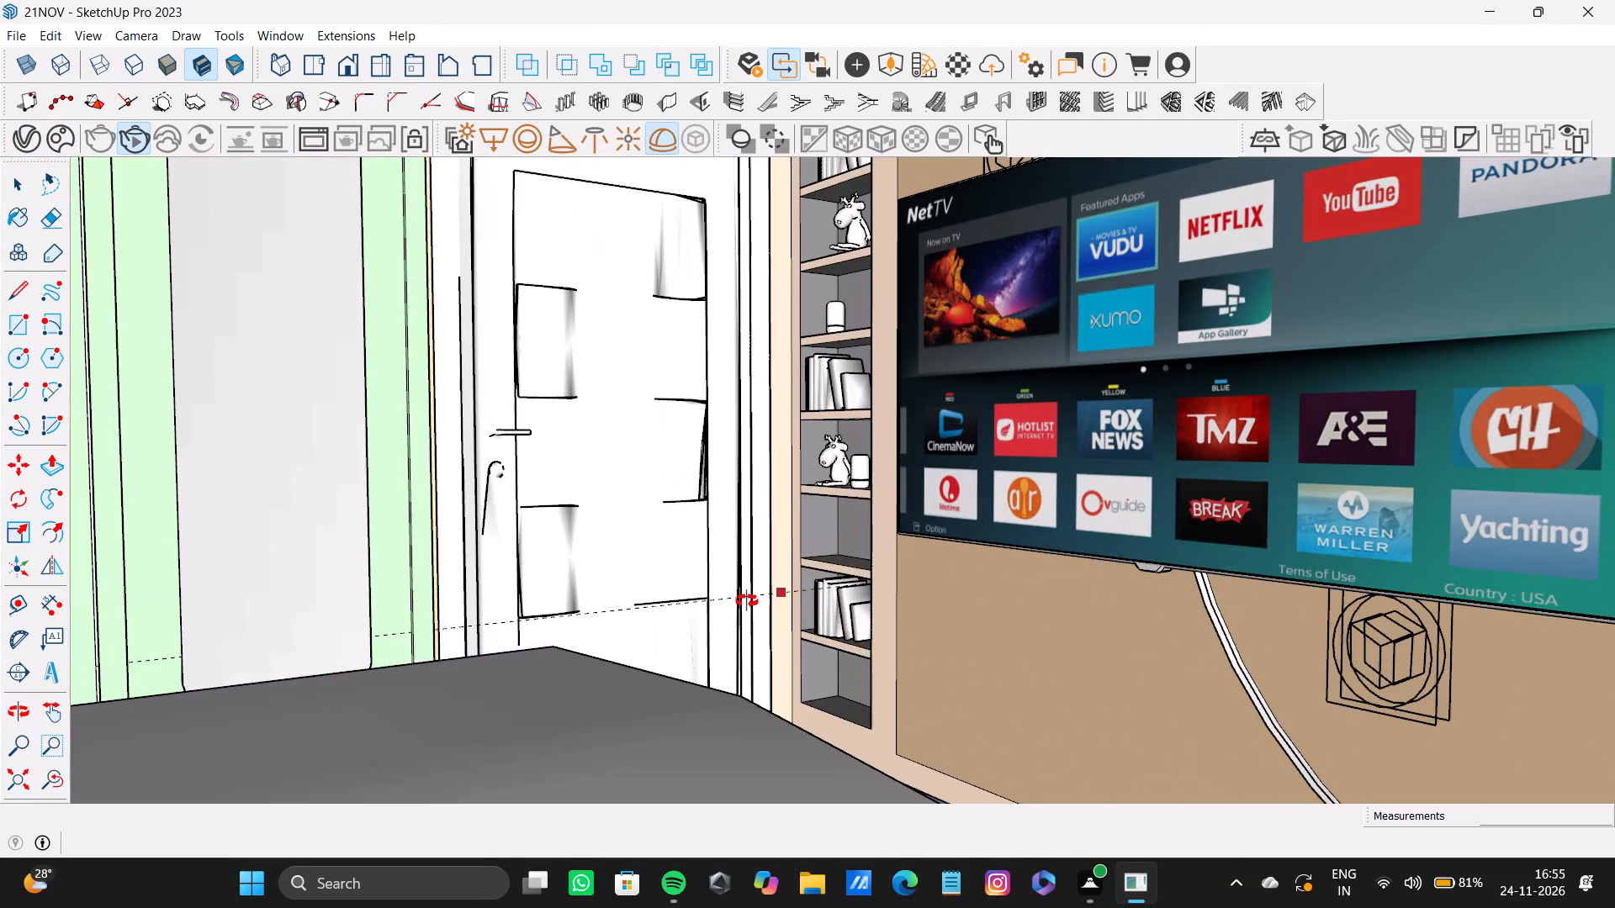
{"action": "middle_click_drag", "start_coordinate": [767, 594], "coordinate": [694, 701]}
{"action": "left_click", "coordinate": [789, 742]}
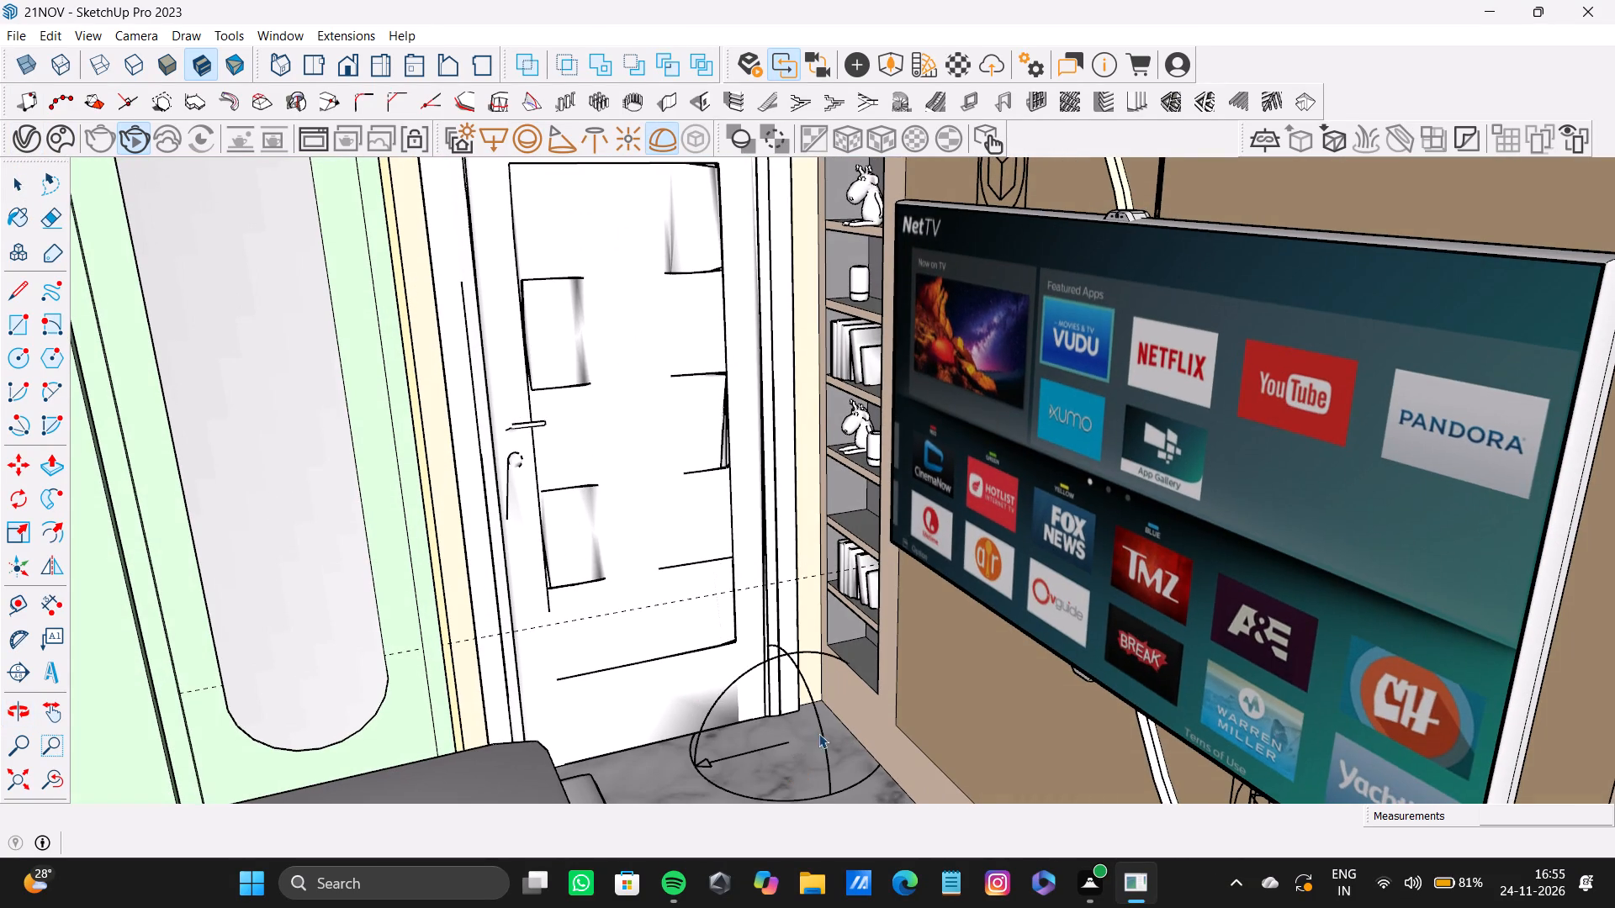
Run an interactive V-Ray render from an angled view framing the ceiling, bed, wardrobe mirror, door and TV wall.
{"action": "scroll", "coordinate": [879, 685], "scroll_direction": "down", "scroll_amount": 9}
{"action": "middle_click_drag", "start_coordinate": [862, 682], "coordinate": [855, 492]}
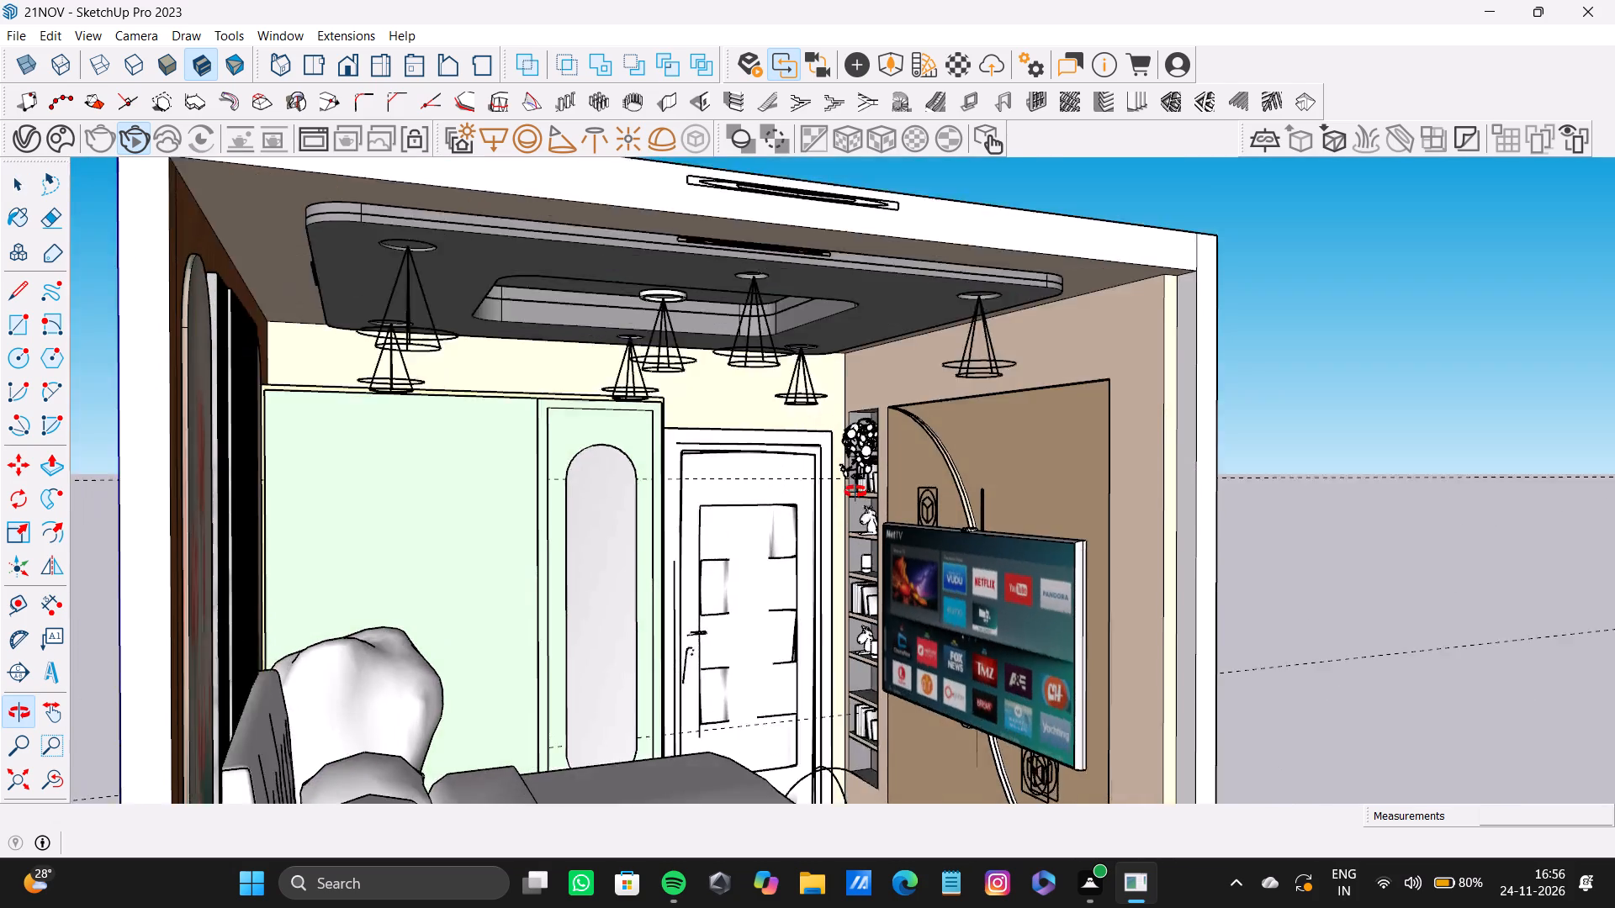
{"action": "middle_click_drag", "start_coordinate": [855, 492], "coordinate": [825, 325]}
{"action": "scroll", "coordinate": [847, 455], "scroll_direction": "down", "scroll_amount": 3}
{"action": "middle_click_drag", "start_coordinate": [848, 477], "coordinate": [848, 490], "text": "shift"}
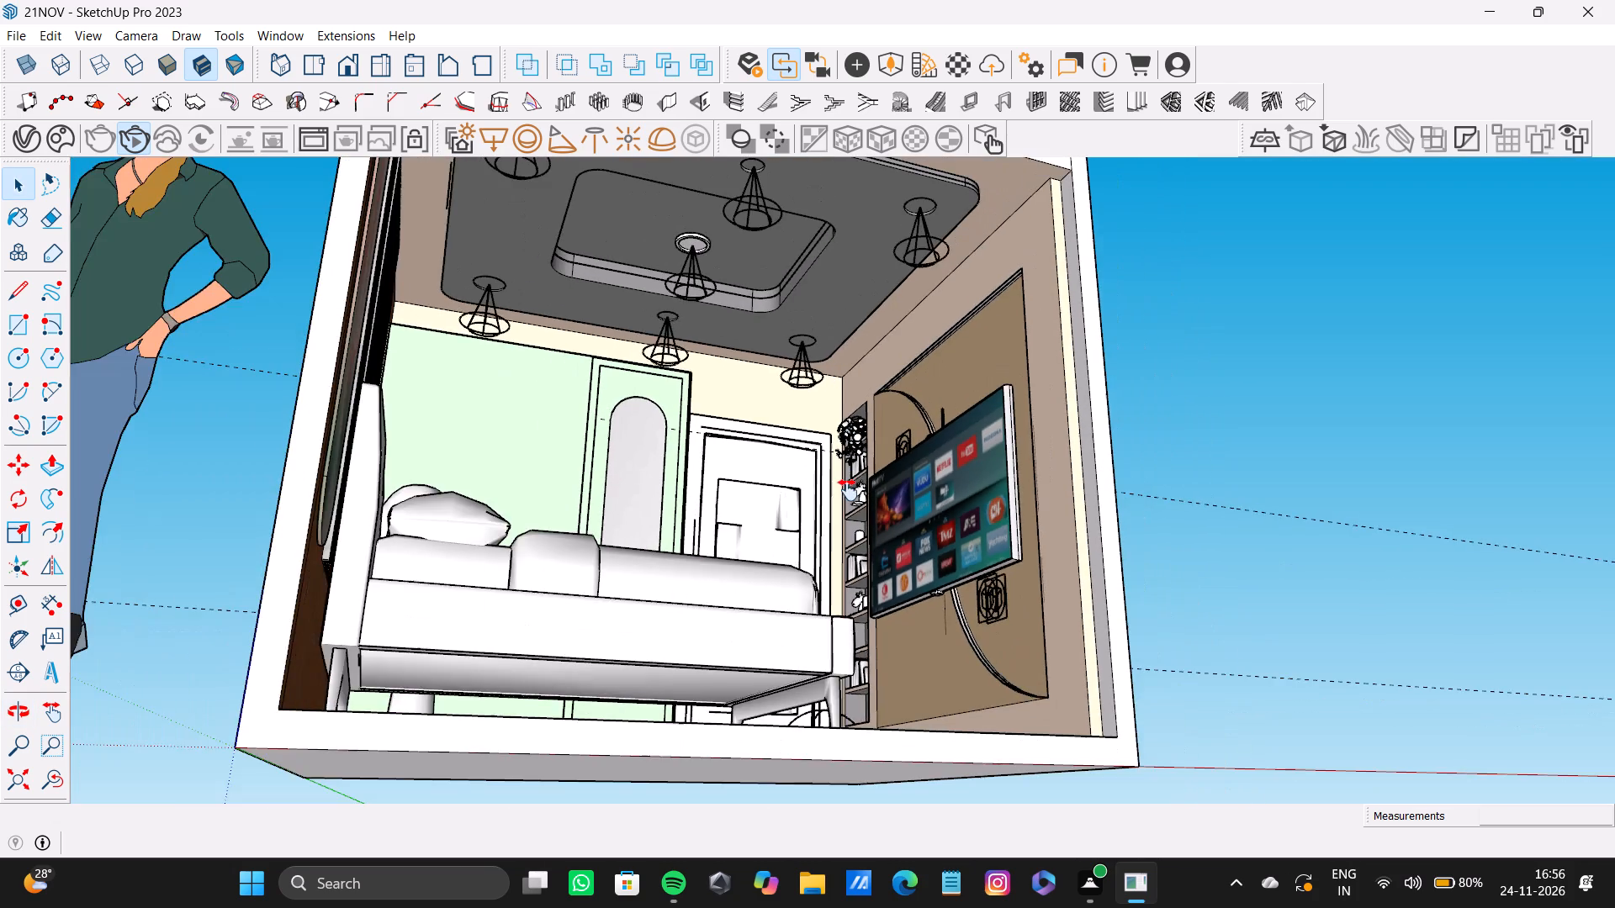
{"action": "middle_click_drag", "start_coordinate": [848, 490], "coordinate": [852, 528], "text": "shift"}
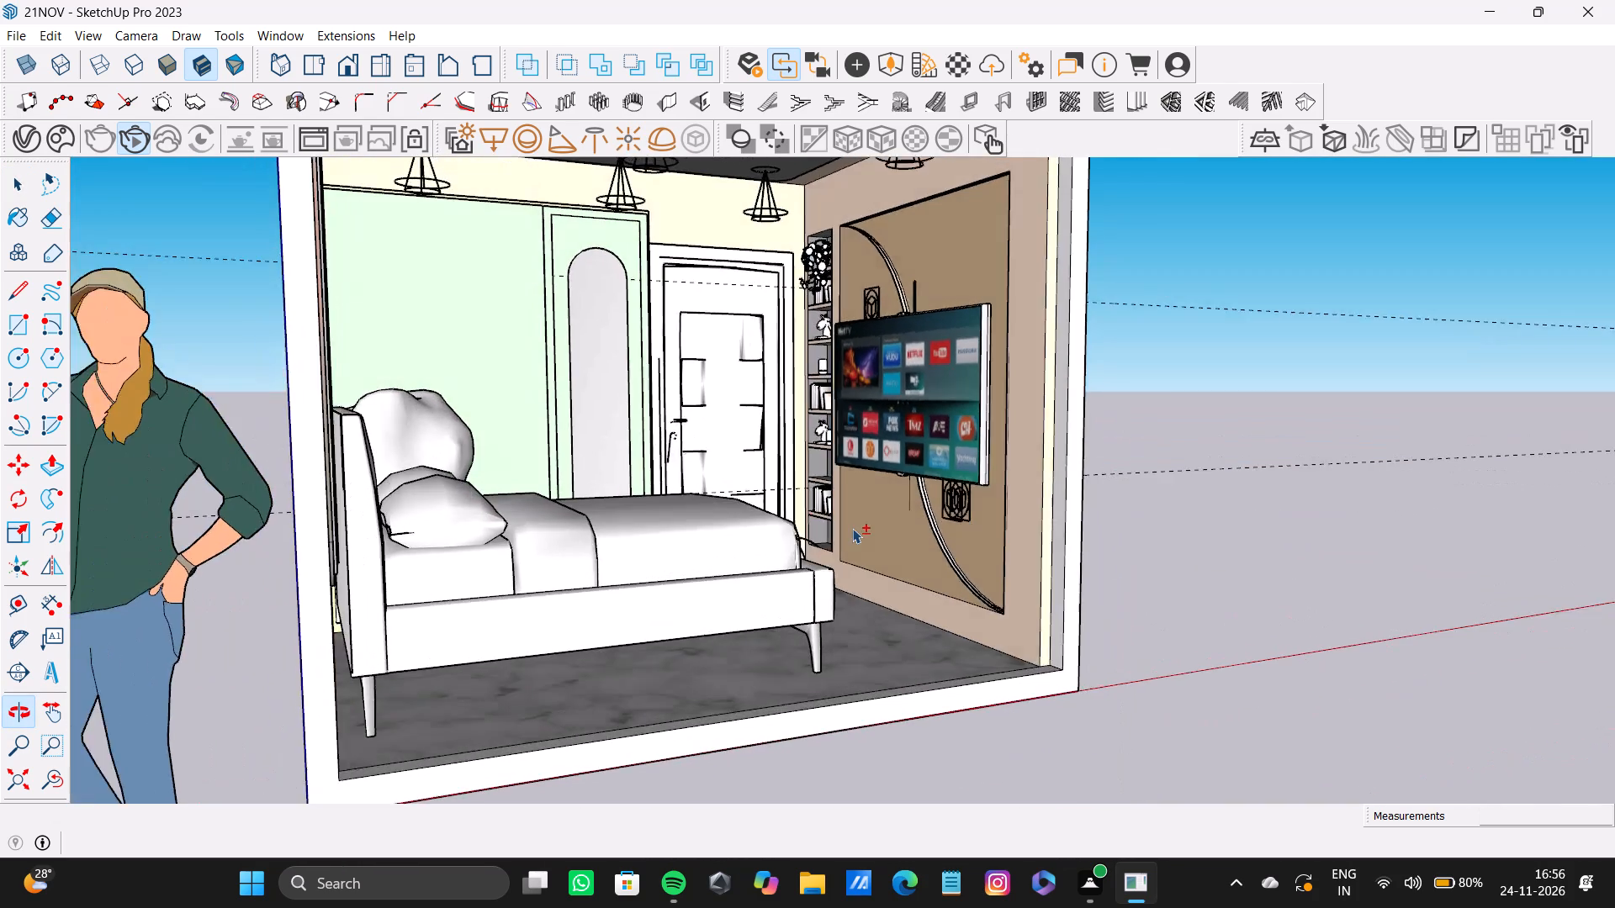
{"action": "scroll", "coordinate": [852, 527], "scroll_direction": "down", "scroll_amount": 3}
{"action": "middle_click_drag", "start_coordinate": [855, 521], "coordinate": [789, 525], "text": "shift"}
{"action": "scroll", "coordinate": [789, 525], "scroll_direction": "up", "scroll_amount": 4}
{"action": "middle_click_drag", "start_coordinate": [789, 525], "coordinate": [821, 591], "text": "shift"}
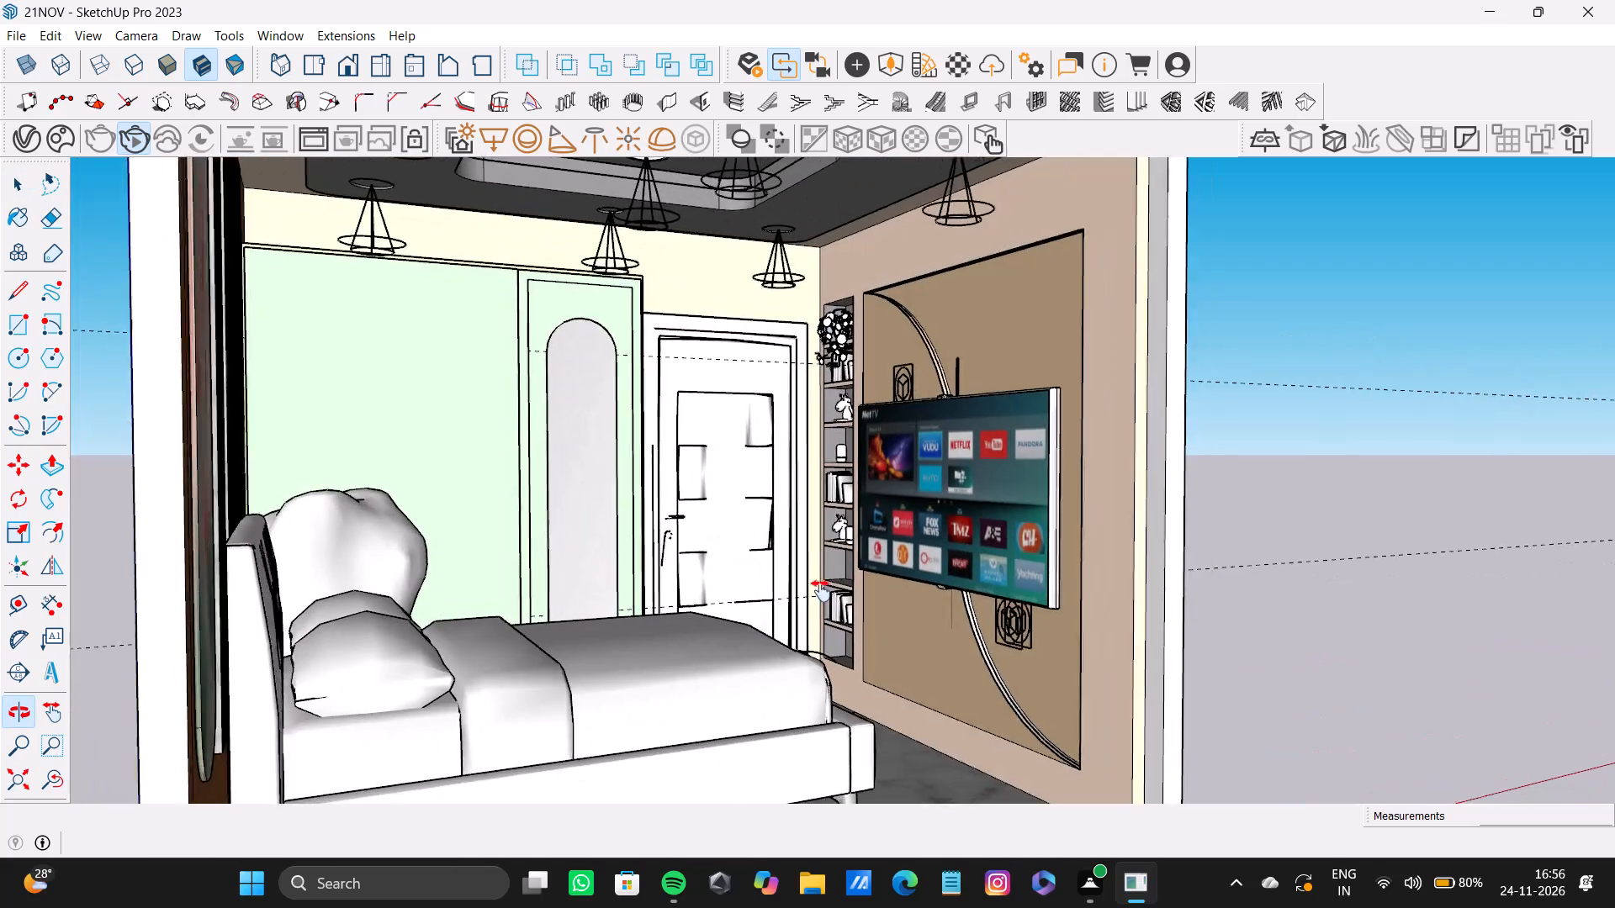
{"action": "middle_click_drag", "start_coordinate": [821, 591], "coordinate": [773, 583], "text": "shift"}
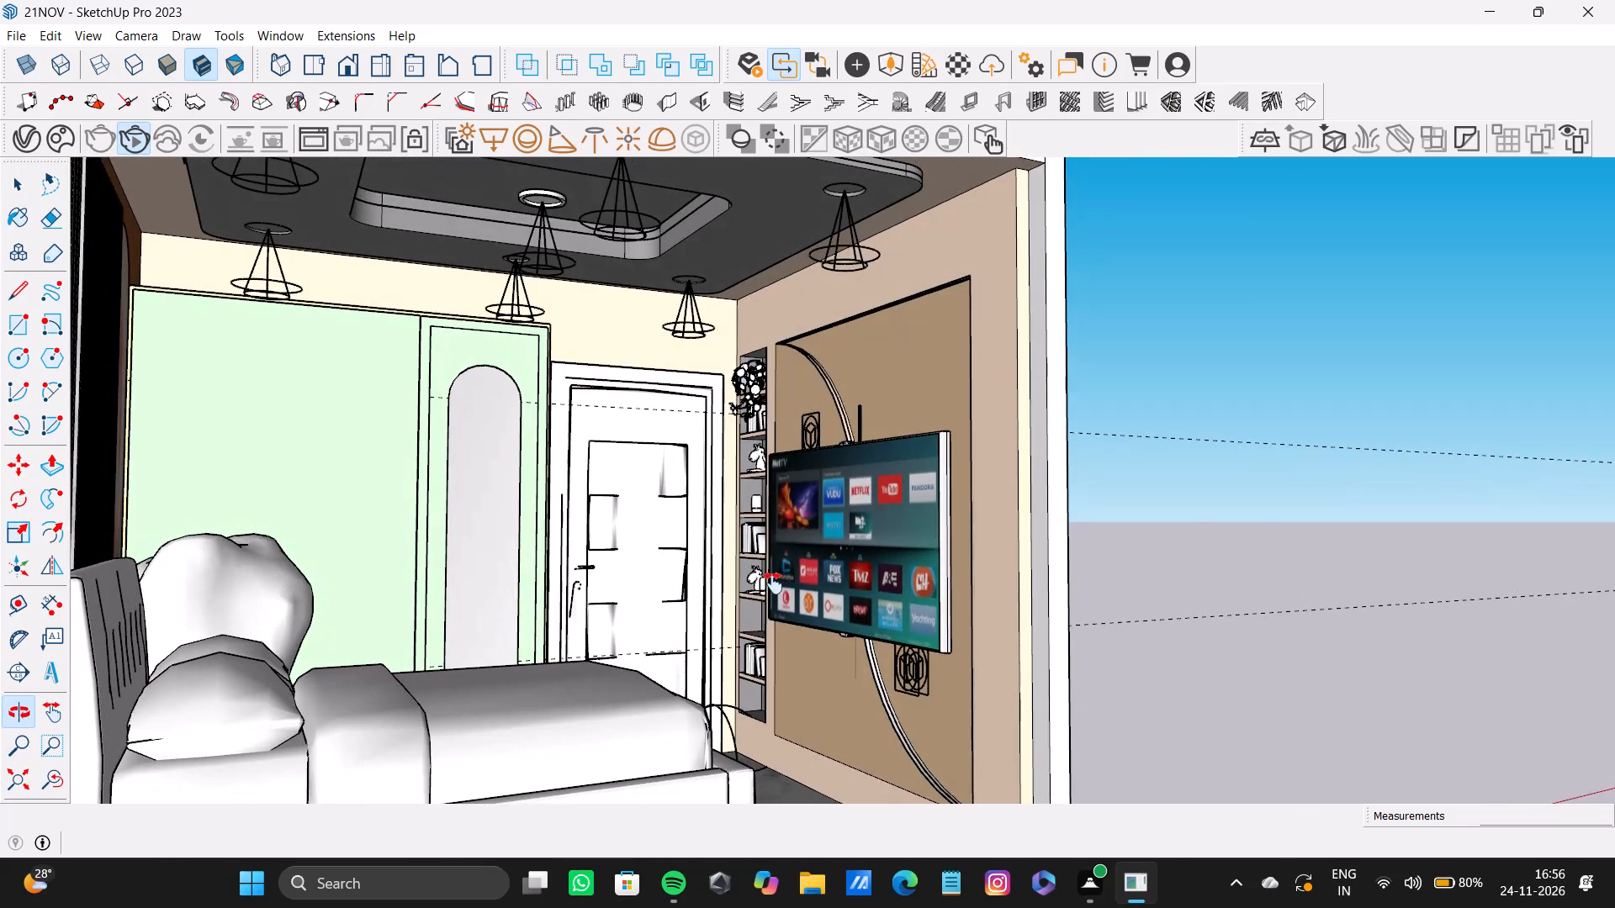
{"action": "middle_click_drag", "start_coordinate": [773, 583], "coordinate": [882, 575], "text": "shift"}
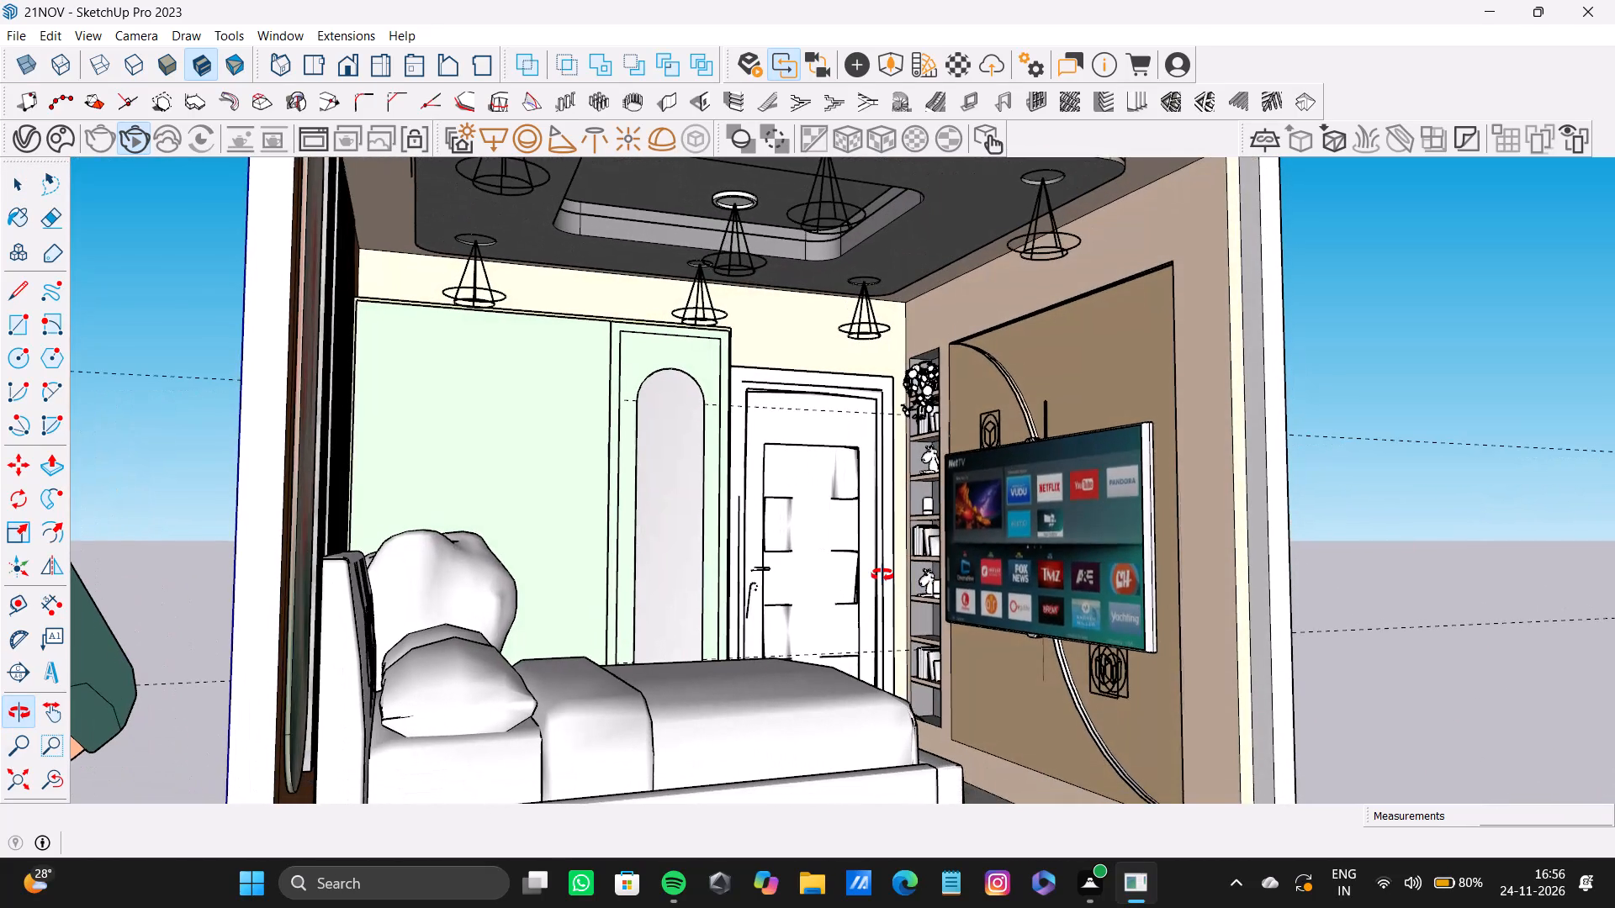
{"action": "middle_click_drag", "start_coordinate": [882, 575], "coordinate": [860, 574], "text": "shift"}
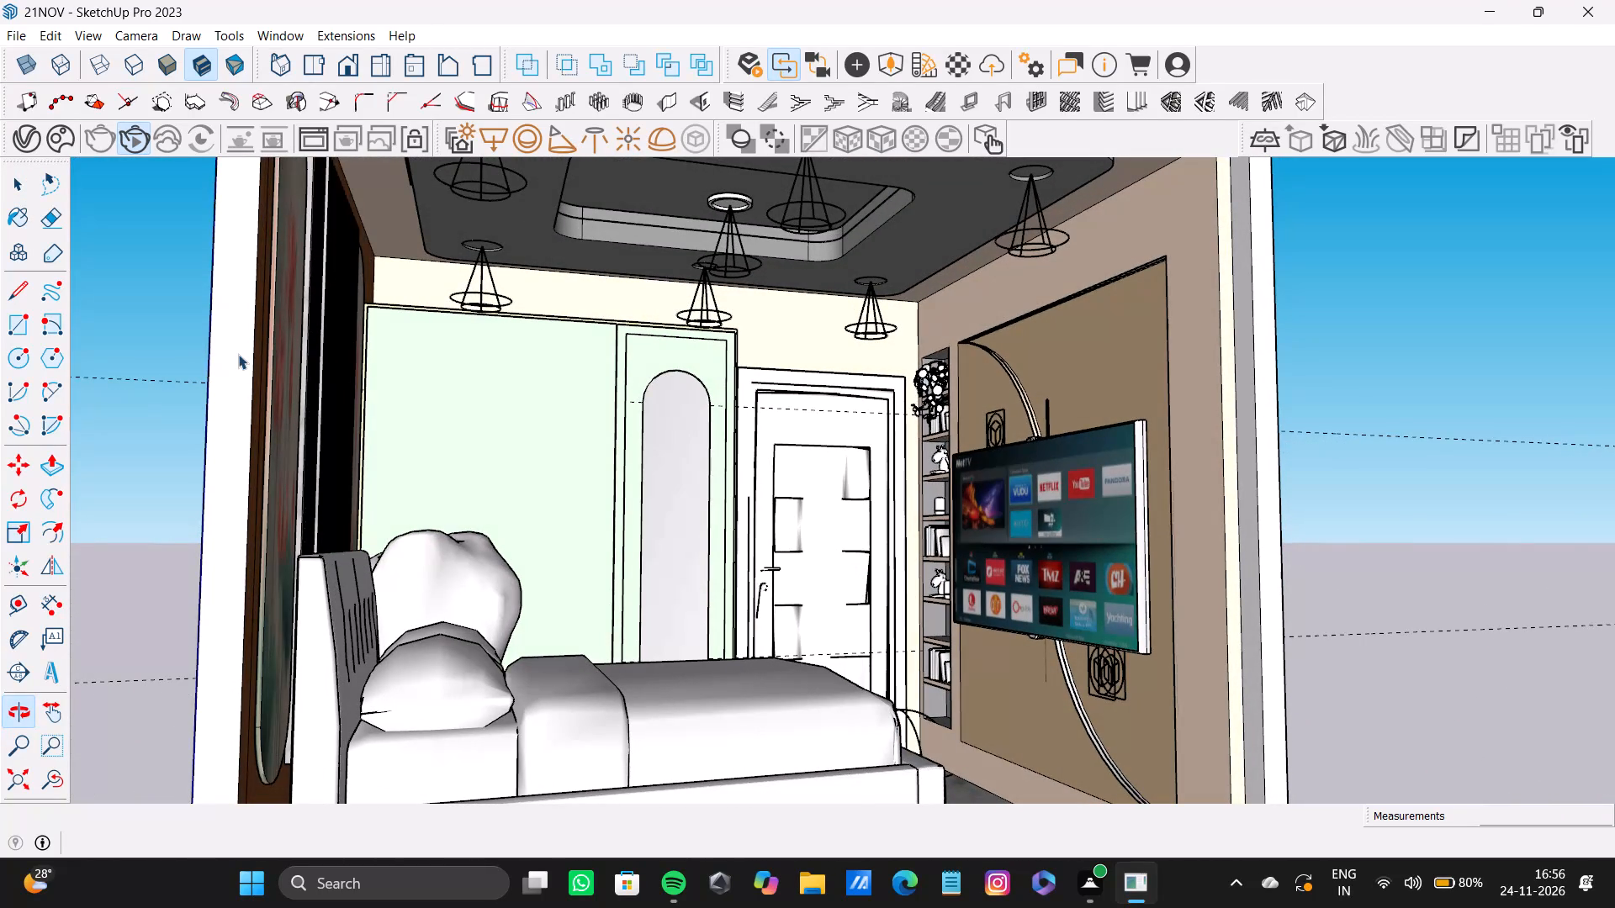
{"action": "left_click", "coordinate": [135, 132]}
{"action": "left_click", "coordinate": [136, 134]}
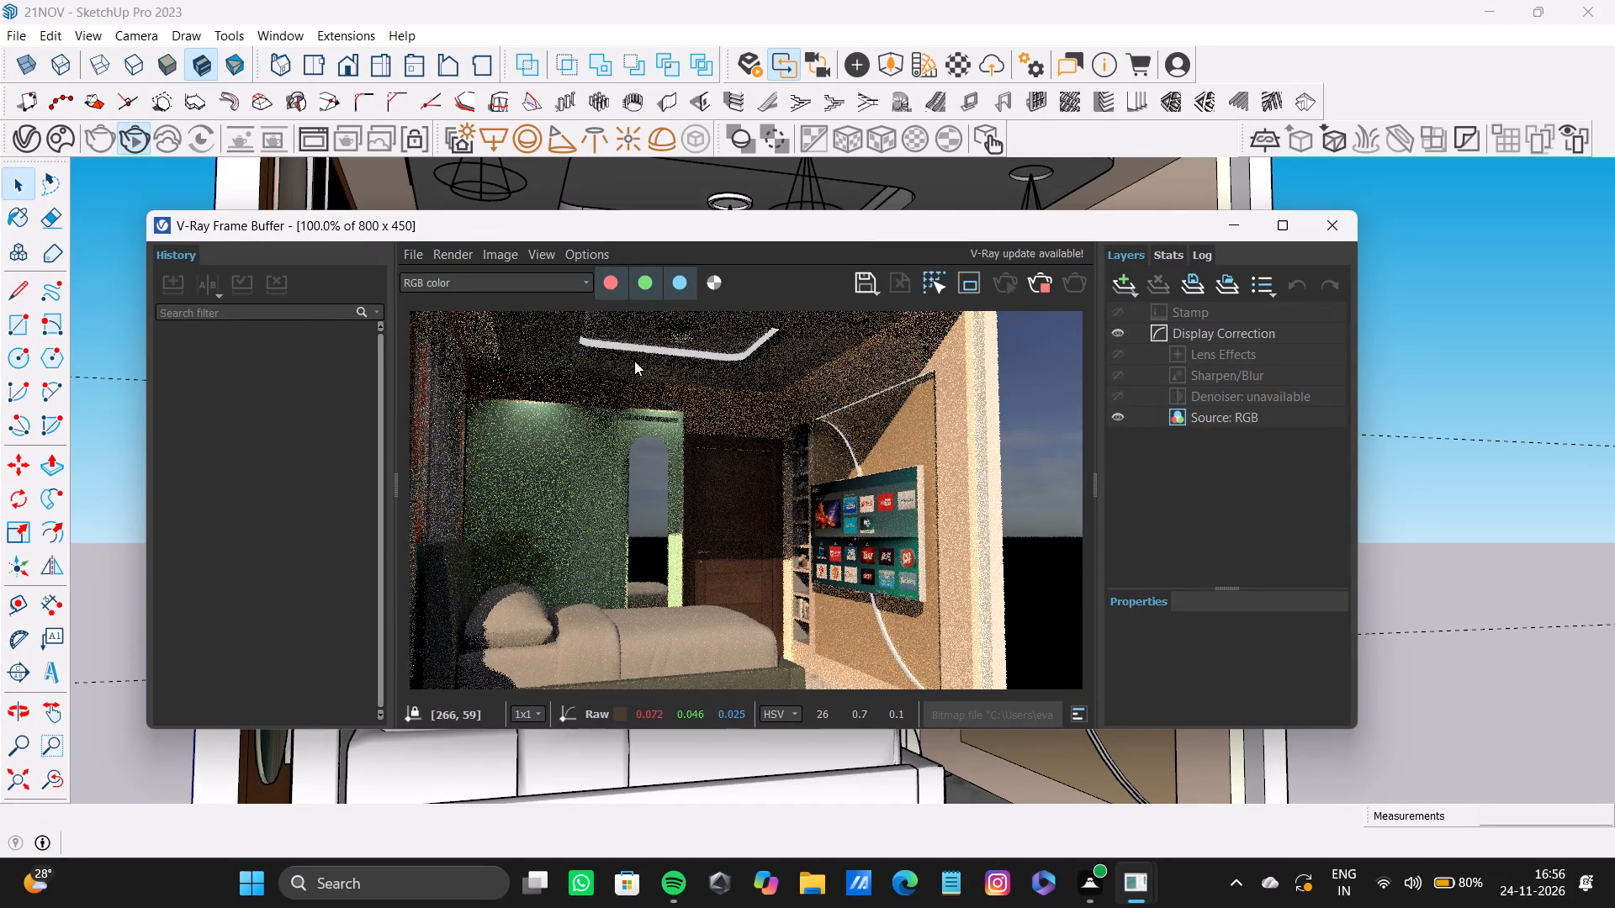
Set the SunLight intensity to 0 in the V-Ray light list.
{"action": "left_click", "coordinate": [24, 147]}
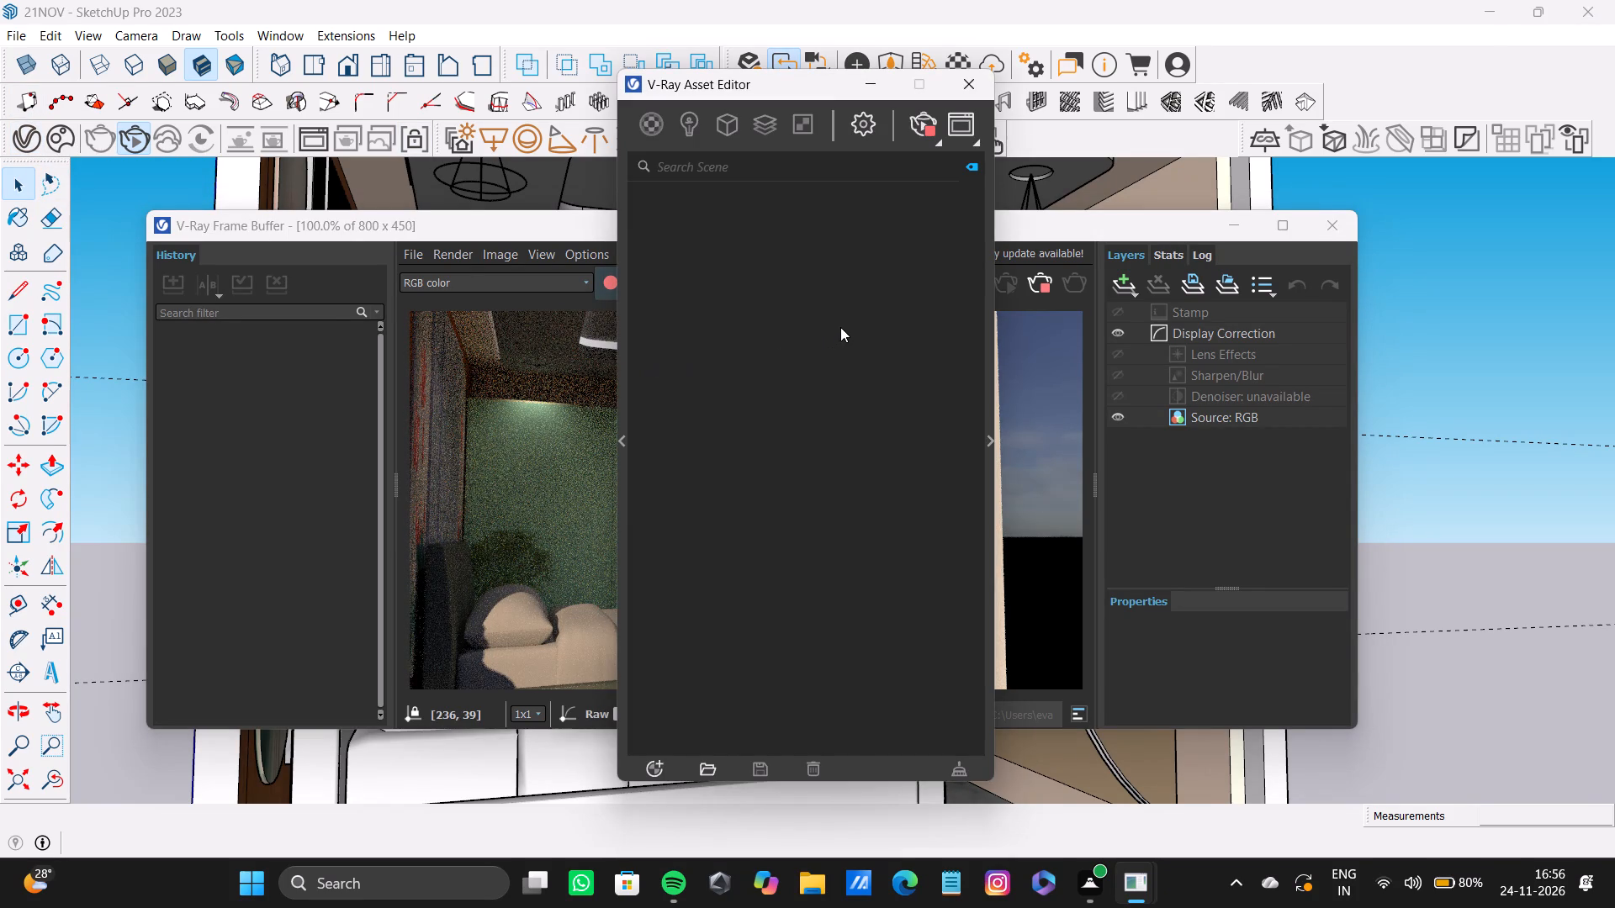
{"action": "left_click", "coordinate": [684, 113]}
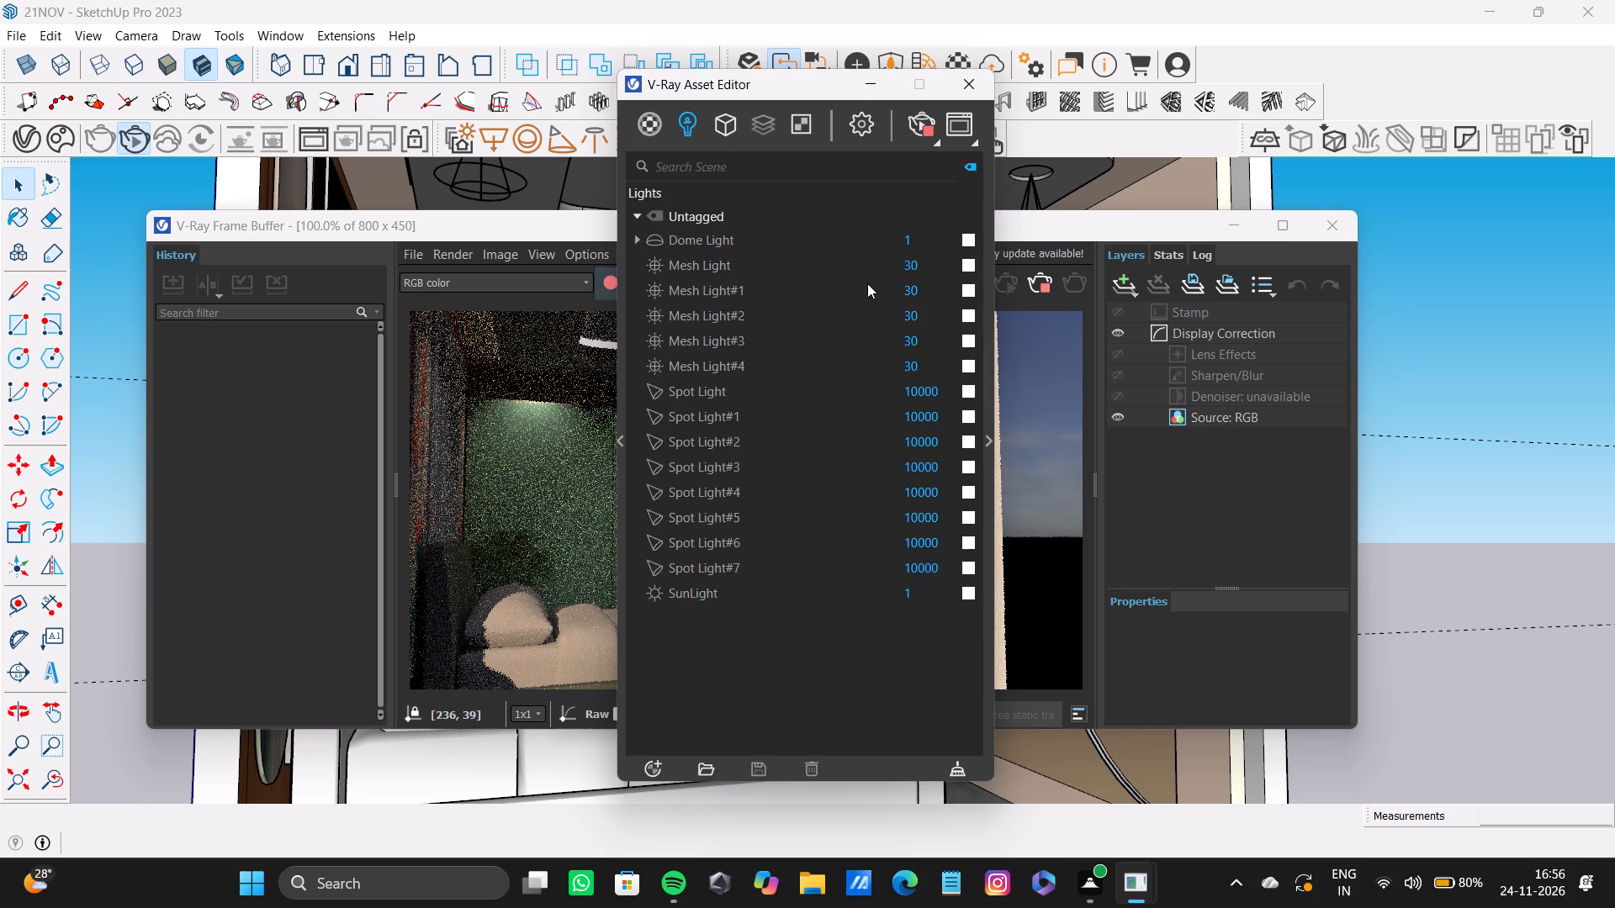
{"action": "left_click_drag", "start_coordinate": [919, 599], "coordinate": [878, 601]}
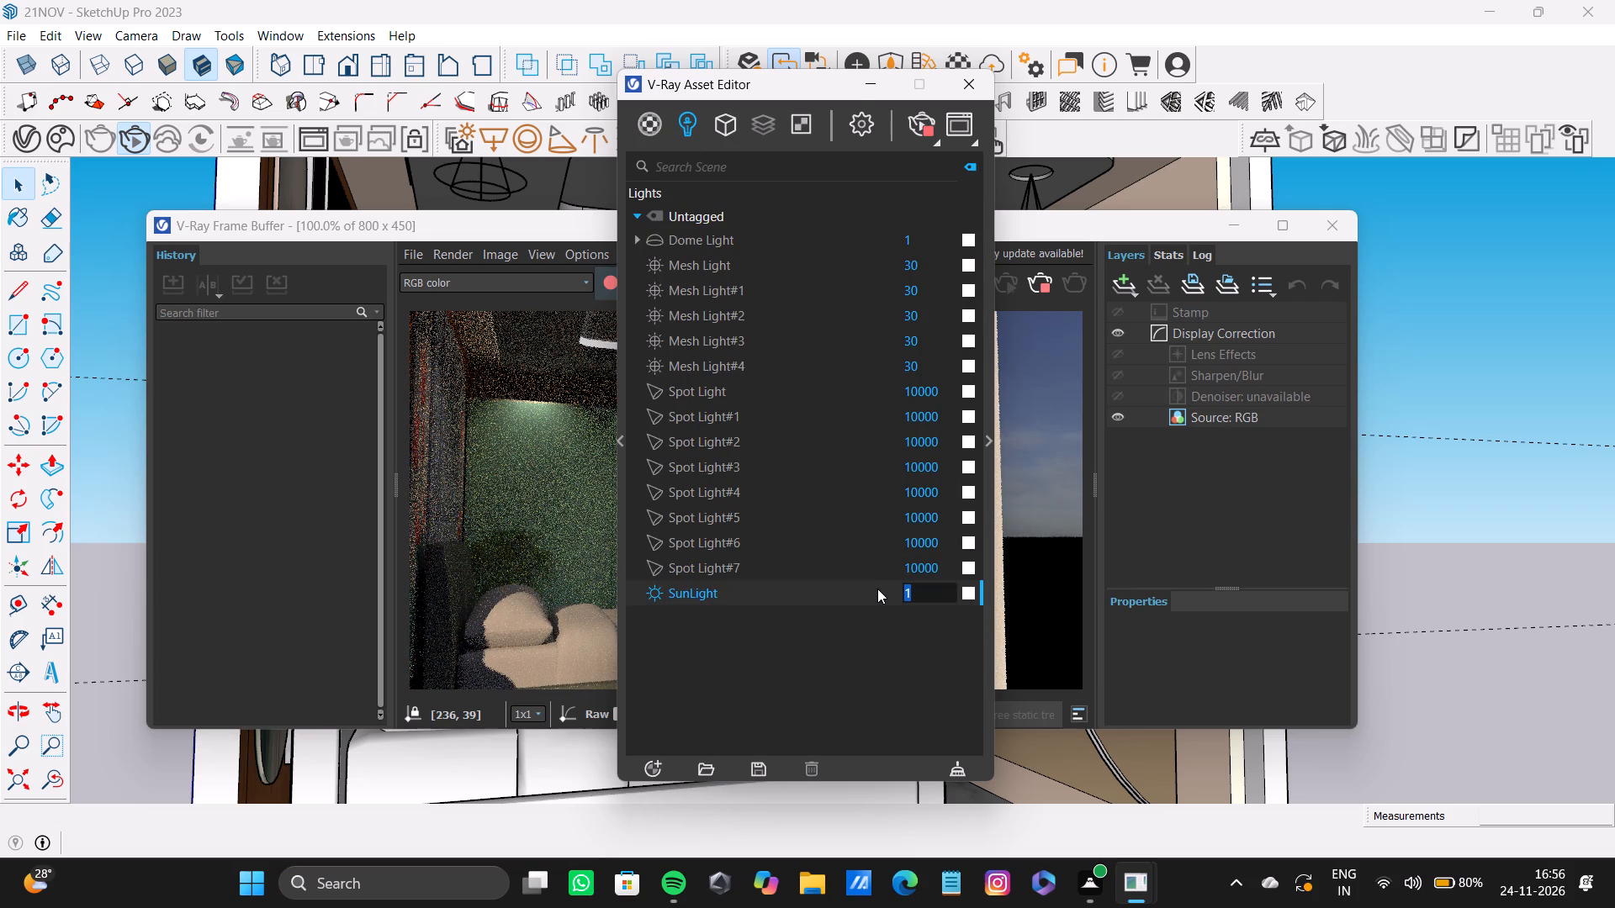
{"action": "key", "text": "BackSpace"}
{"action": "key", "text": "0"}
{"action": "key", "text": "Return"}
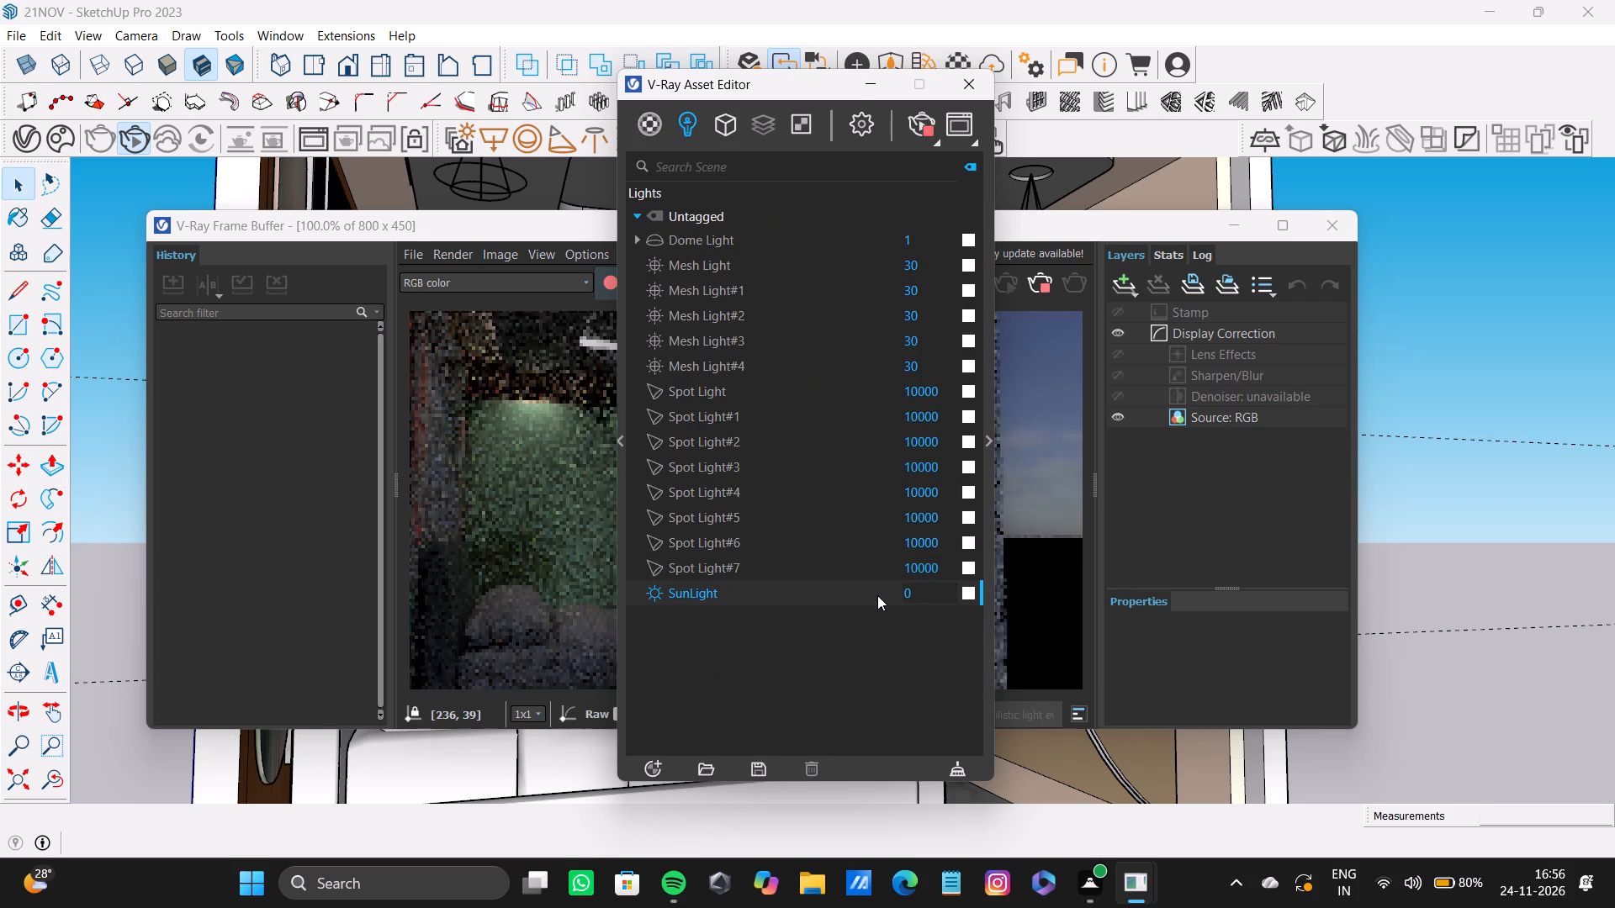
{"action": "left_click", "coordinate": [971, 81]}
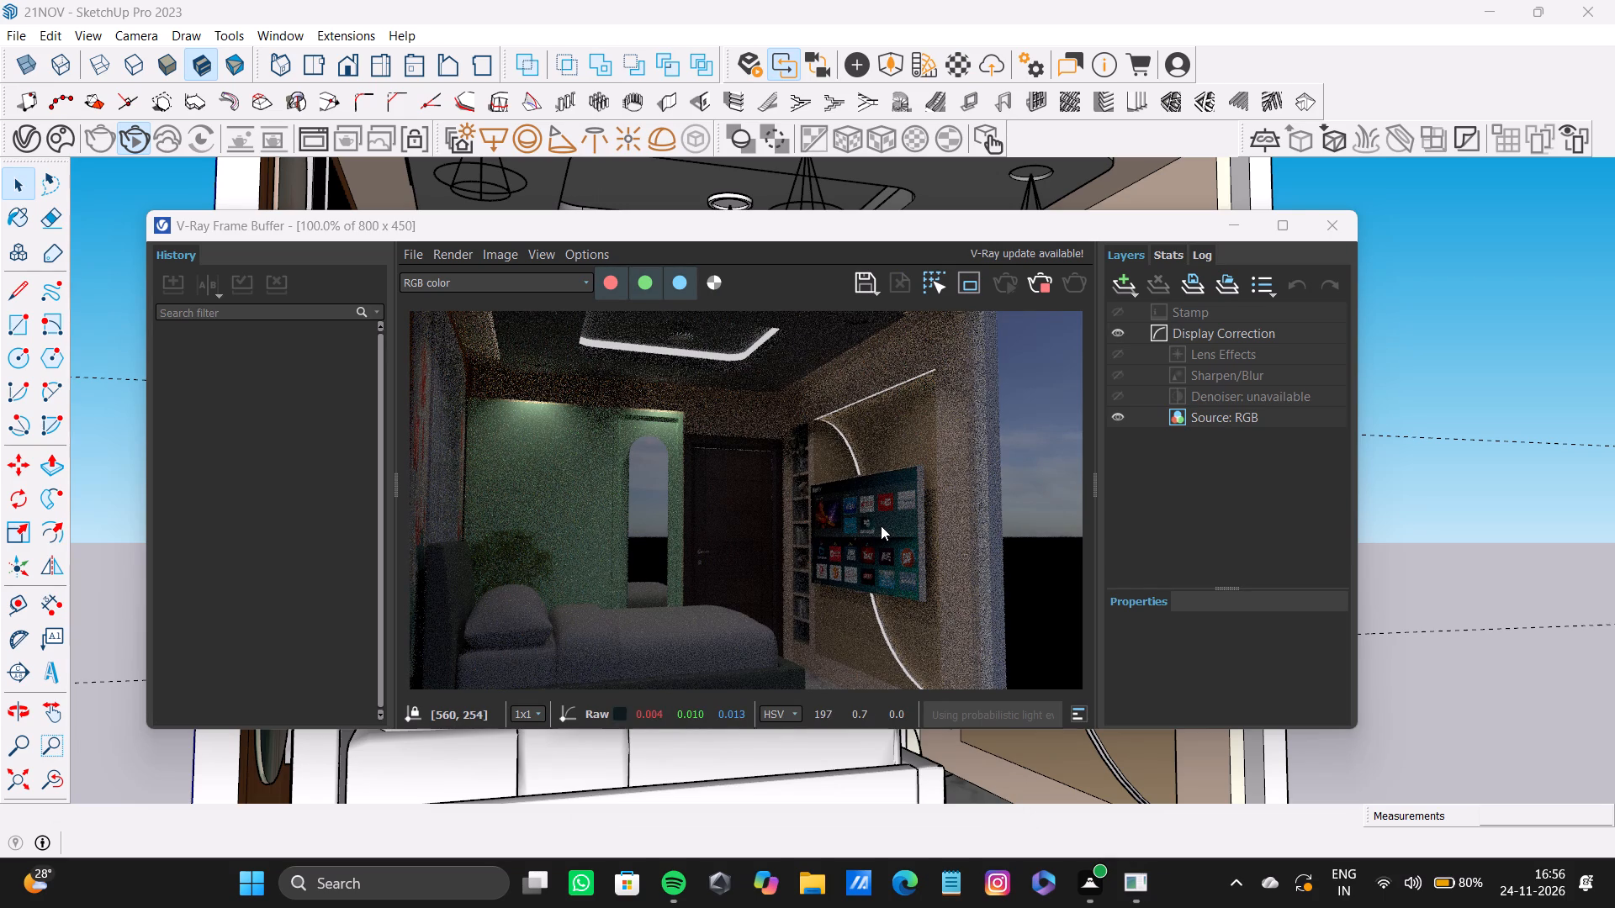
Close the V-Ray render window and stop the interactive render.
{"action": "left_click", "coordinate": [1334, 227]}
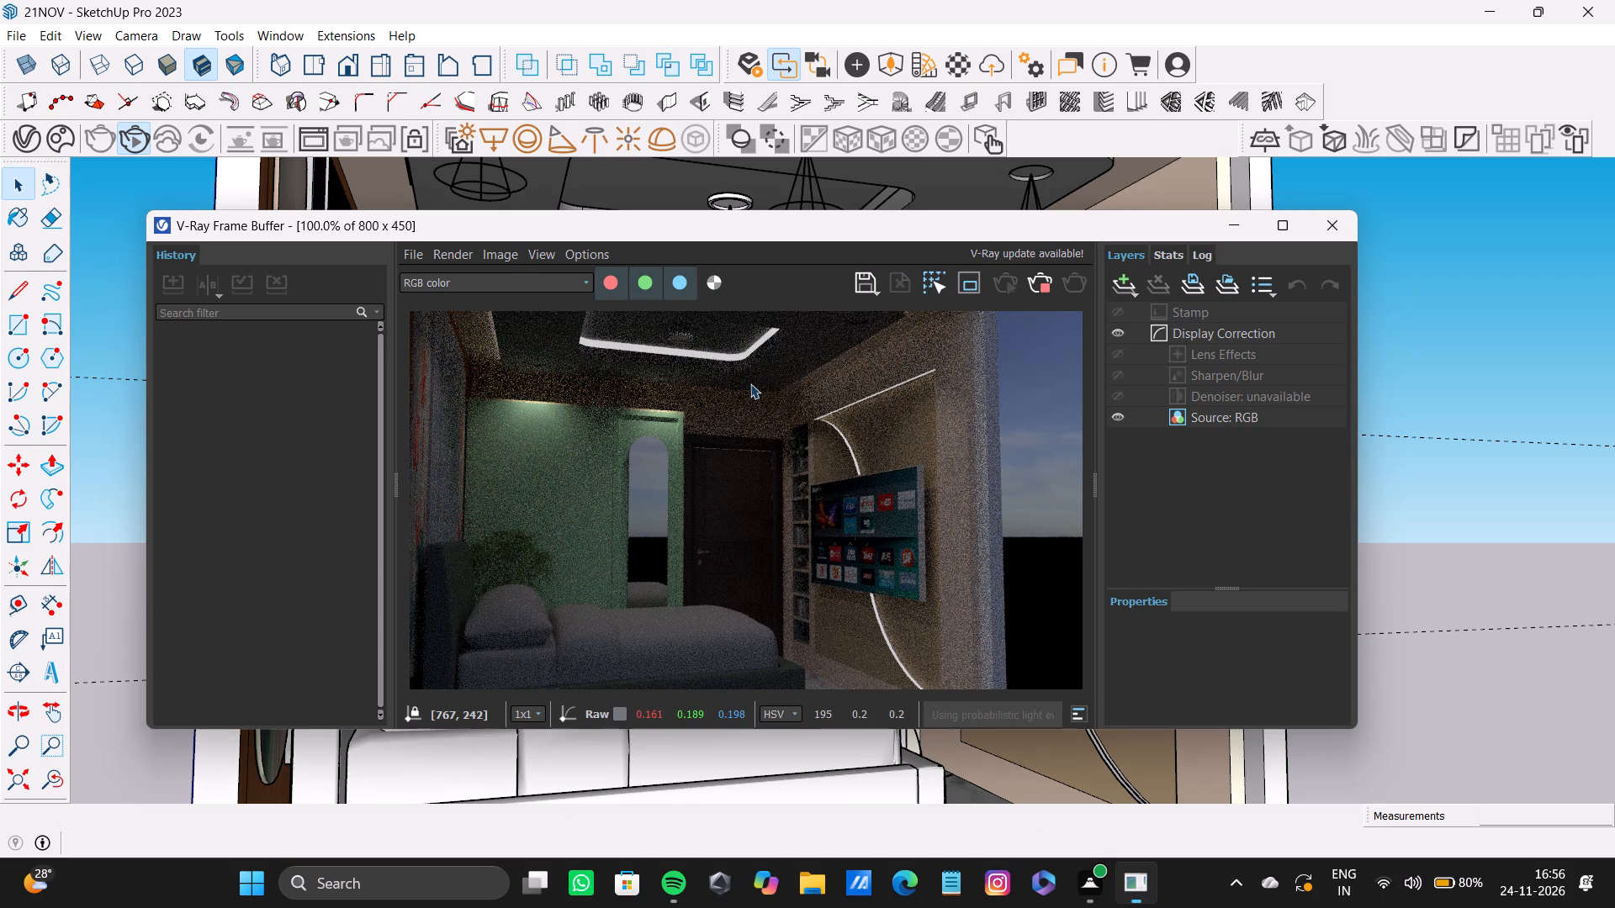
{"action": "middle_click_drag", "start_coordinate": [969, 439], "coordinate": [845, 407]}
{"action": "scroll", "coordinate": [844, 408], "scroll_direction": "down", "scroll_amount": 9}
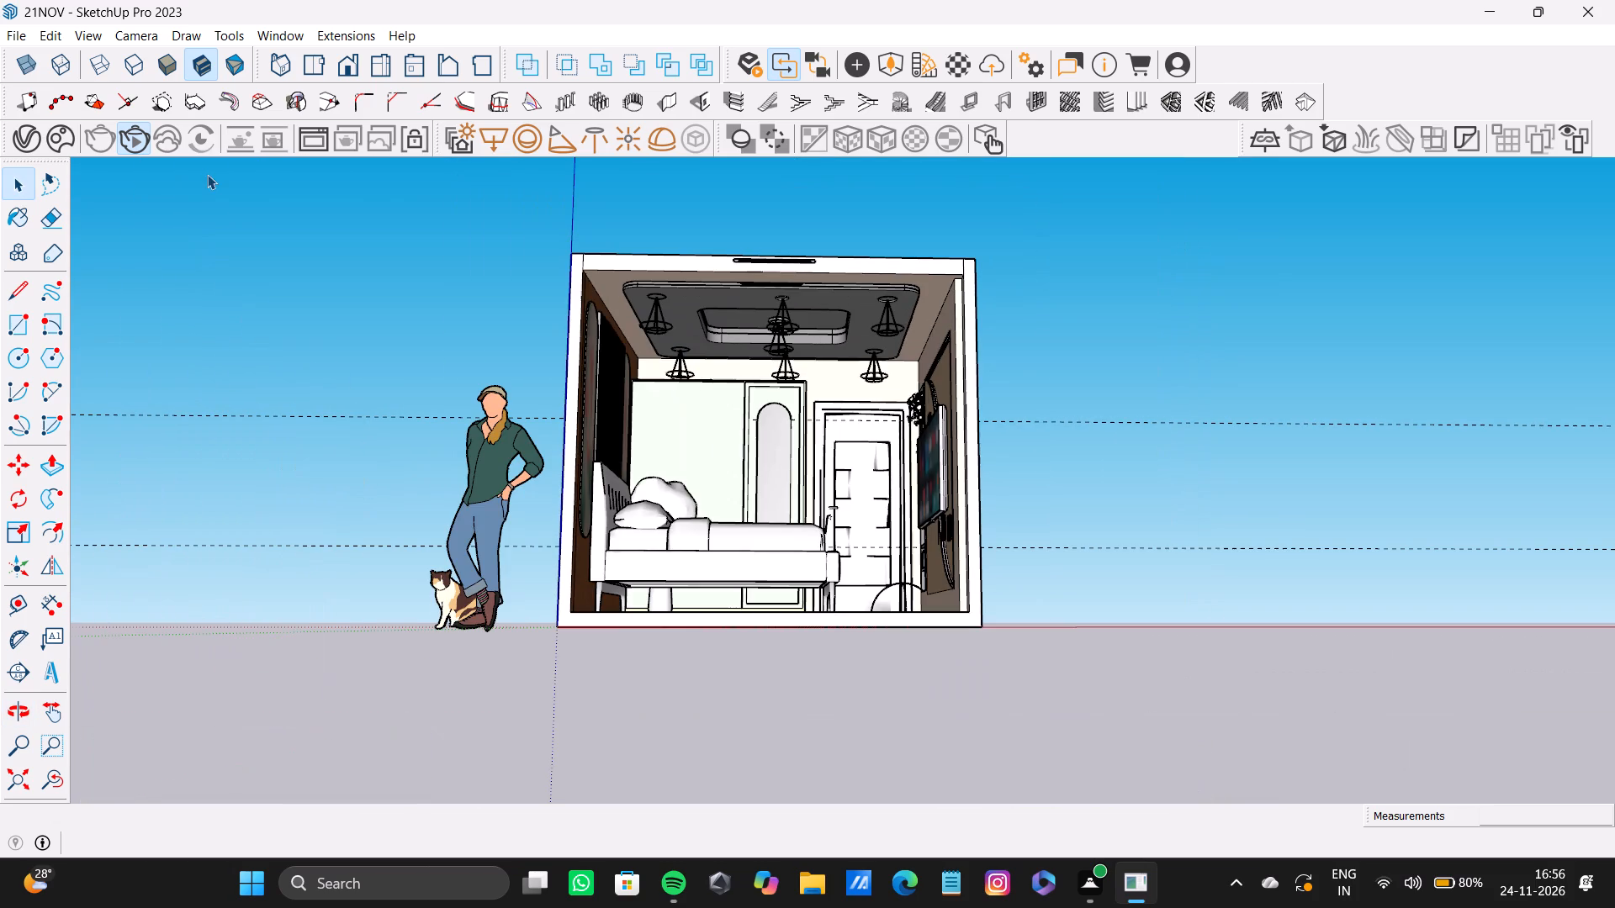
{"action": "left_click", "coordinate": [140, 150]}
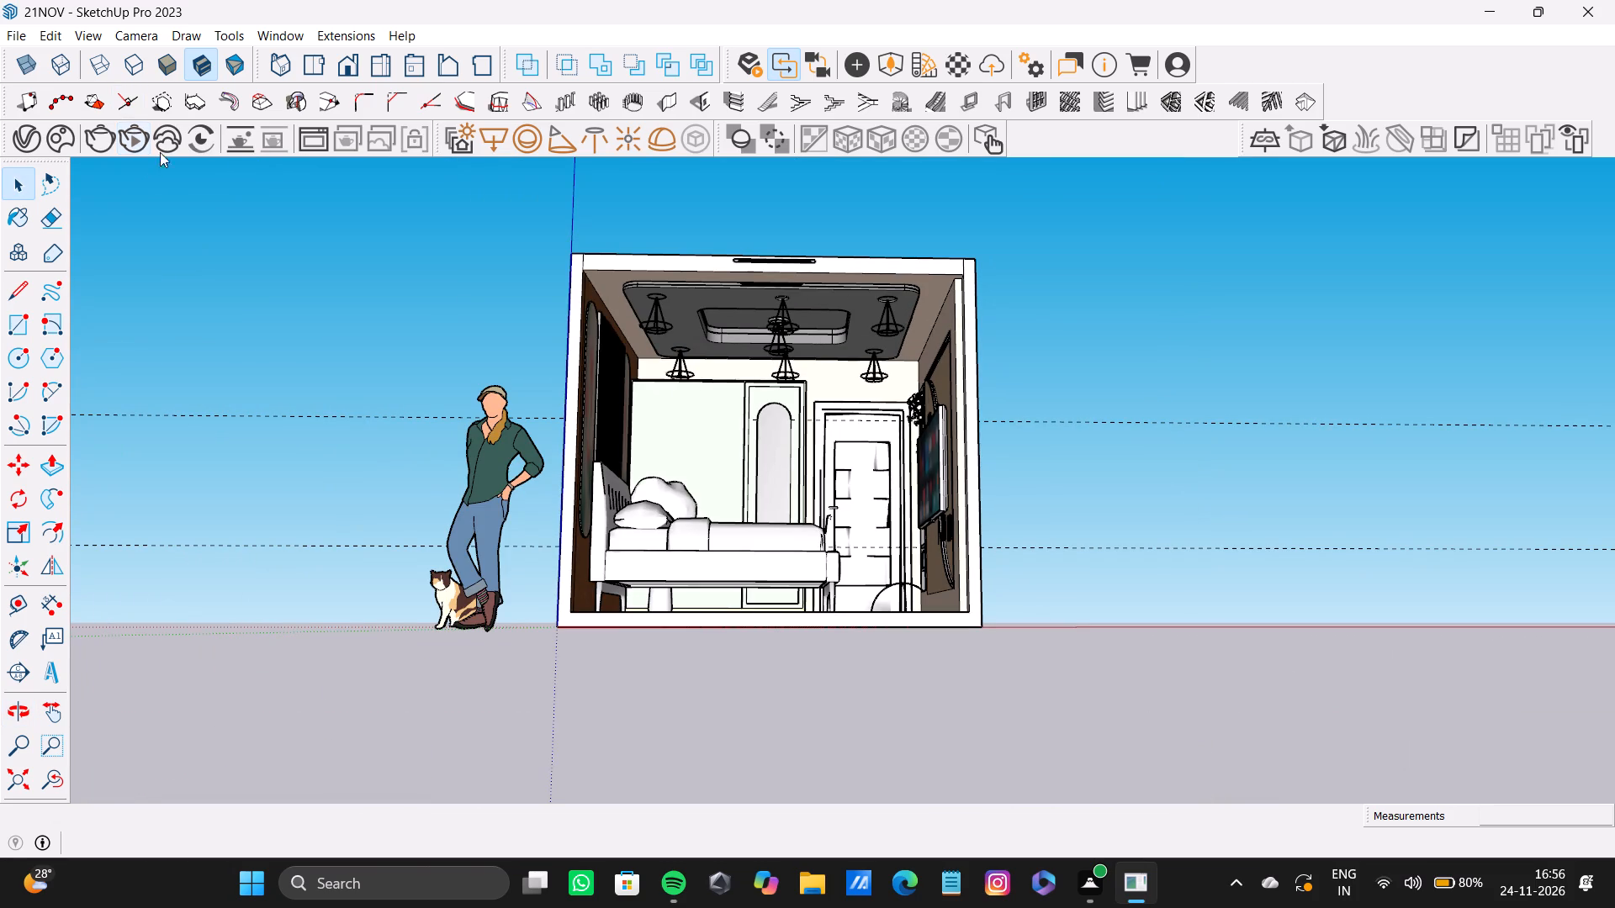
Lower the middle ceiling spotlight nearest the room's open side by about 9/16" from its recess.
{"action": "middle_click_drag", "start_coordinate": [859, 409], "coordinate": [853, 283]}
{"action": "scroll", "coordinate": [829, 301], "scroll_direction": "up", "scroll_amount": 9}
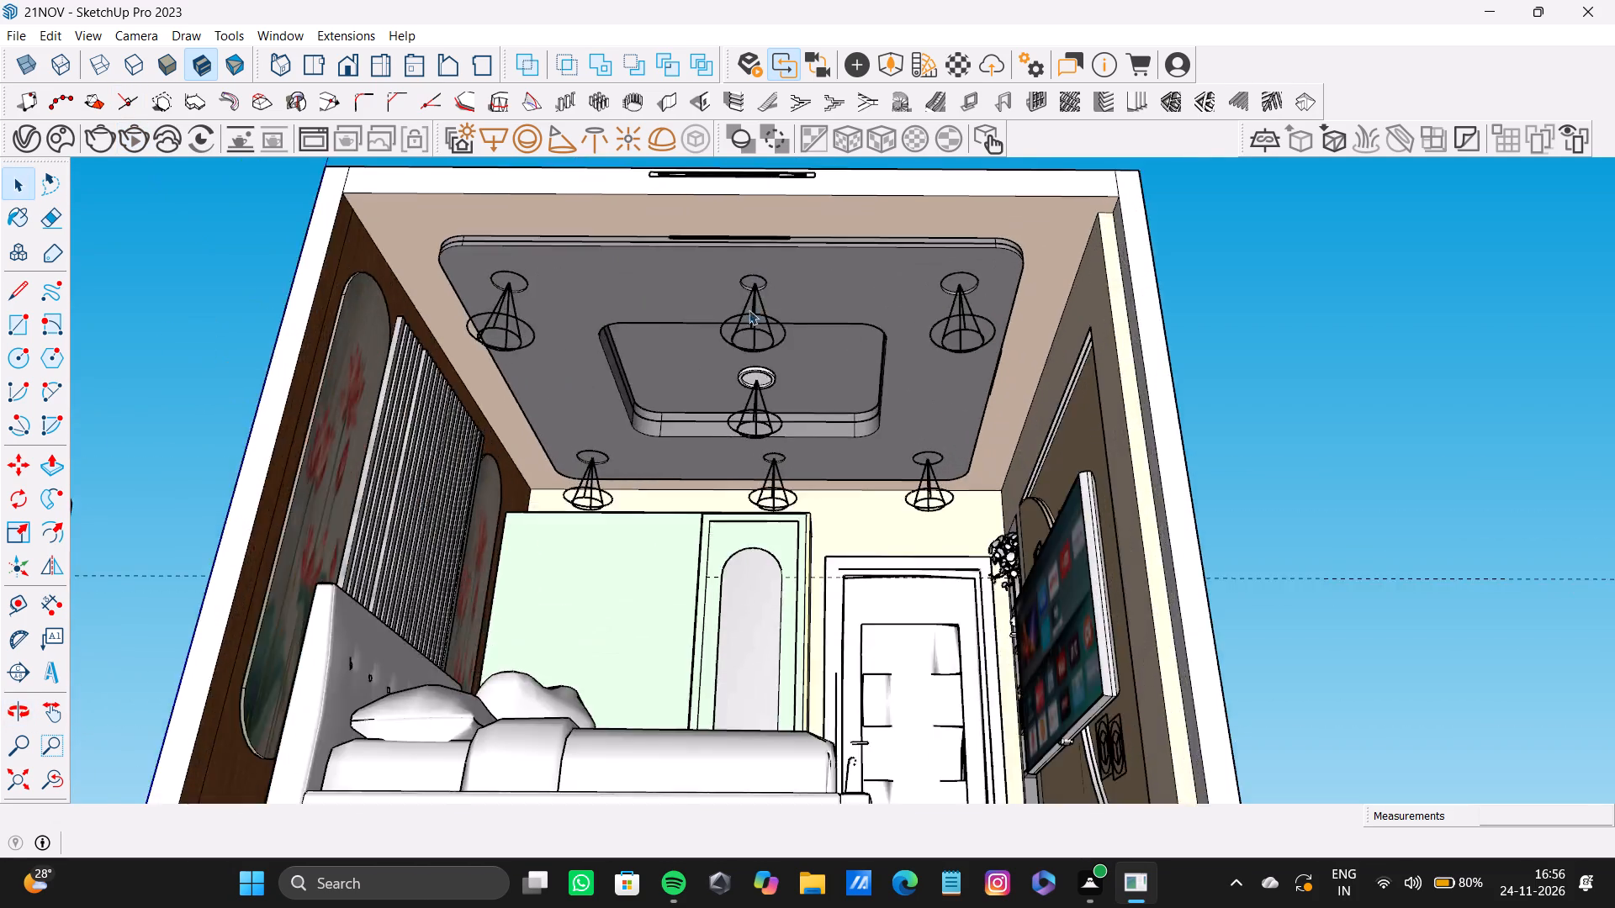
{"action": "scroll", "coordinate": [749, 309], "scroll_direction": "up", "scroll_amount": 4}
{"action": "middle_click_drag", "start_coordinate": [786, 303], "coordinate": [523, 427]}
{"action": "scroll", "coordinate": [529, 425], "scroll_direction": "up", "scroll_amount": 7}
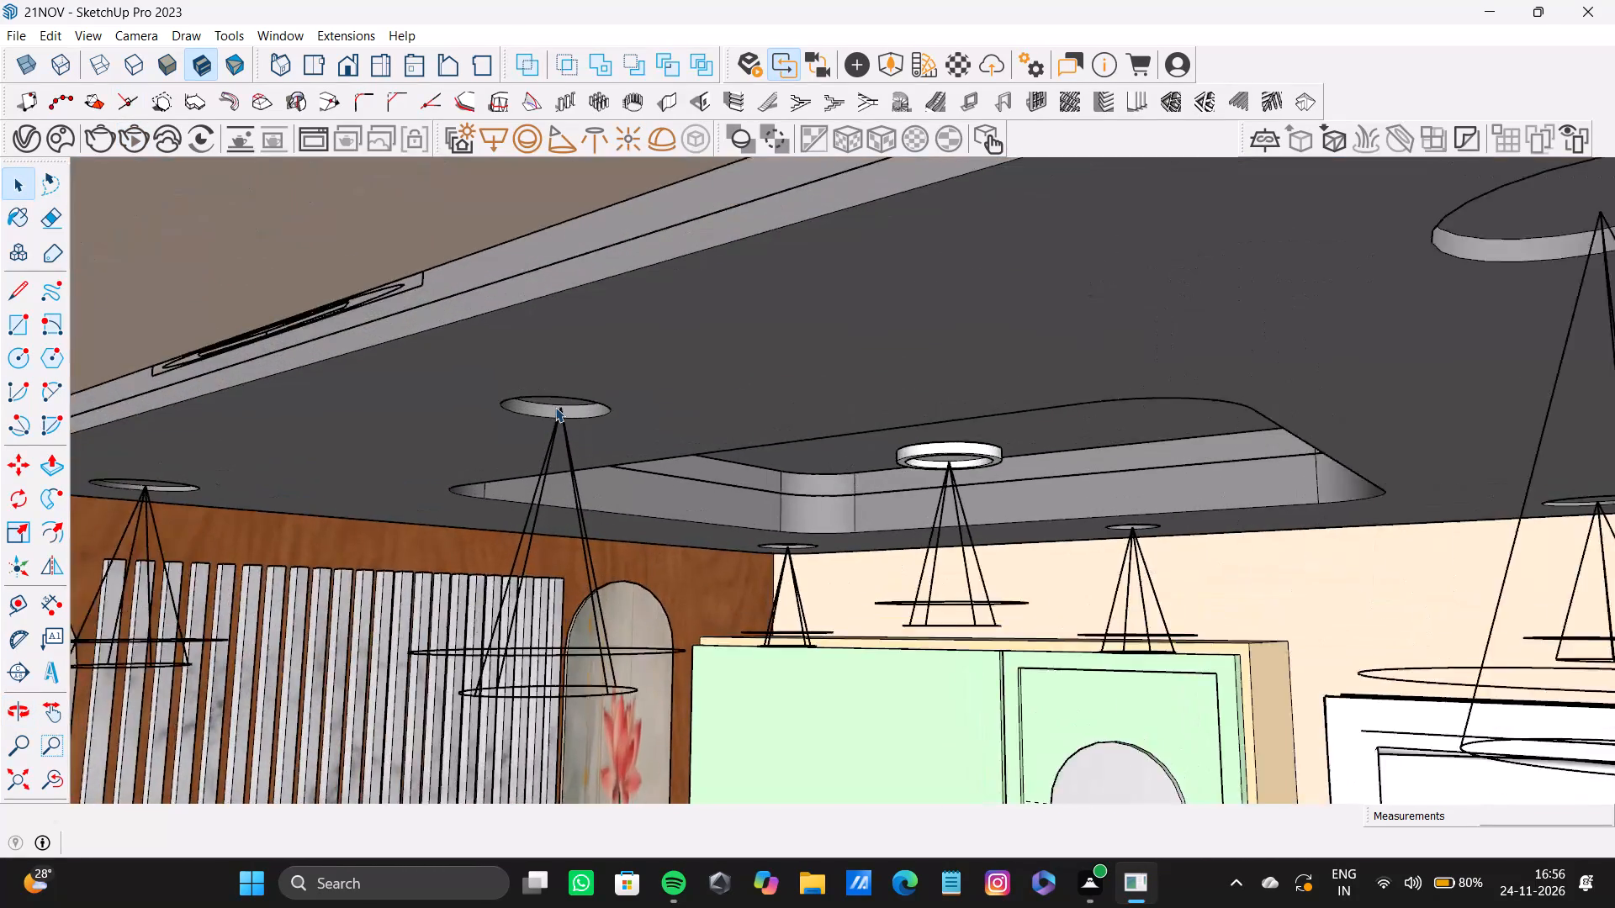
{"action": "scroll", "coordinate": [555, 407], "scroll_direction": "up", "scroll_amount": 12}
{"action": "left_click", "coordinate": [564, 412]}
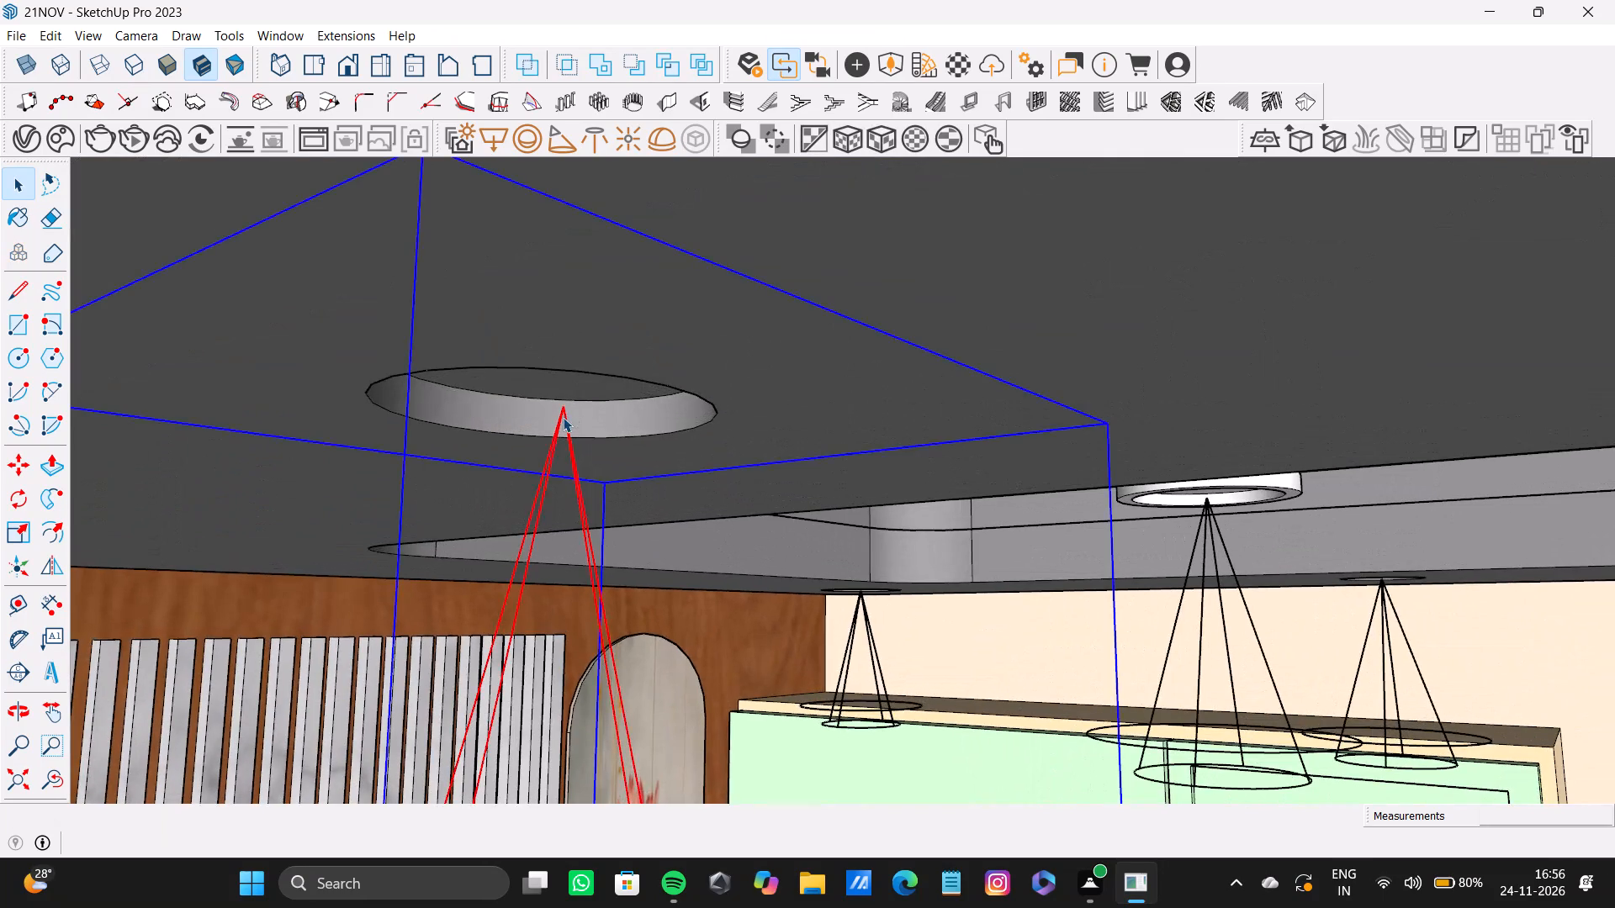
{"action": "key", "text": "m"}
{"action": "left_click", "coordinate": [560, 415]}
{"action": "left_click", "coordinate": [558, 450]}
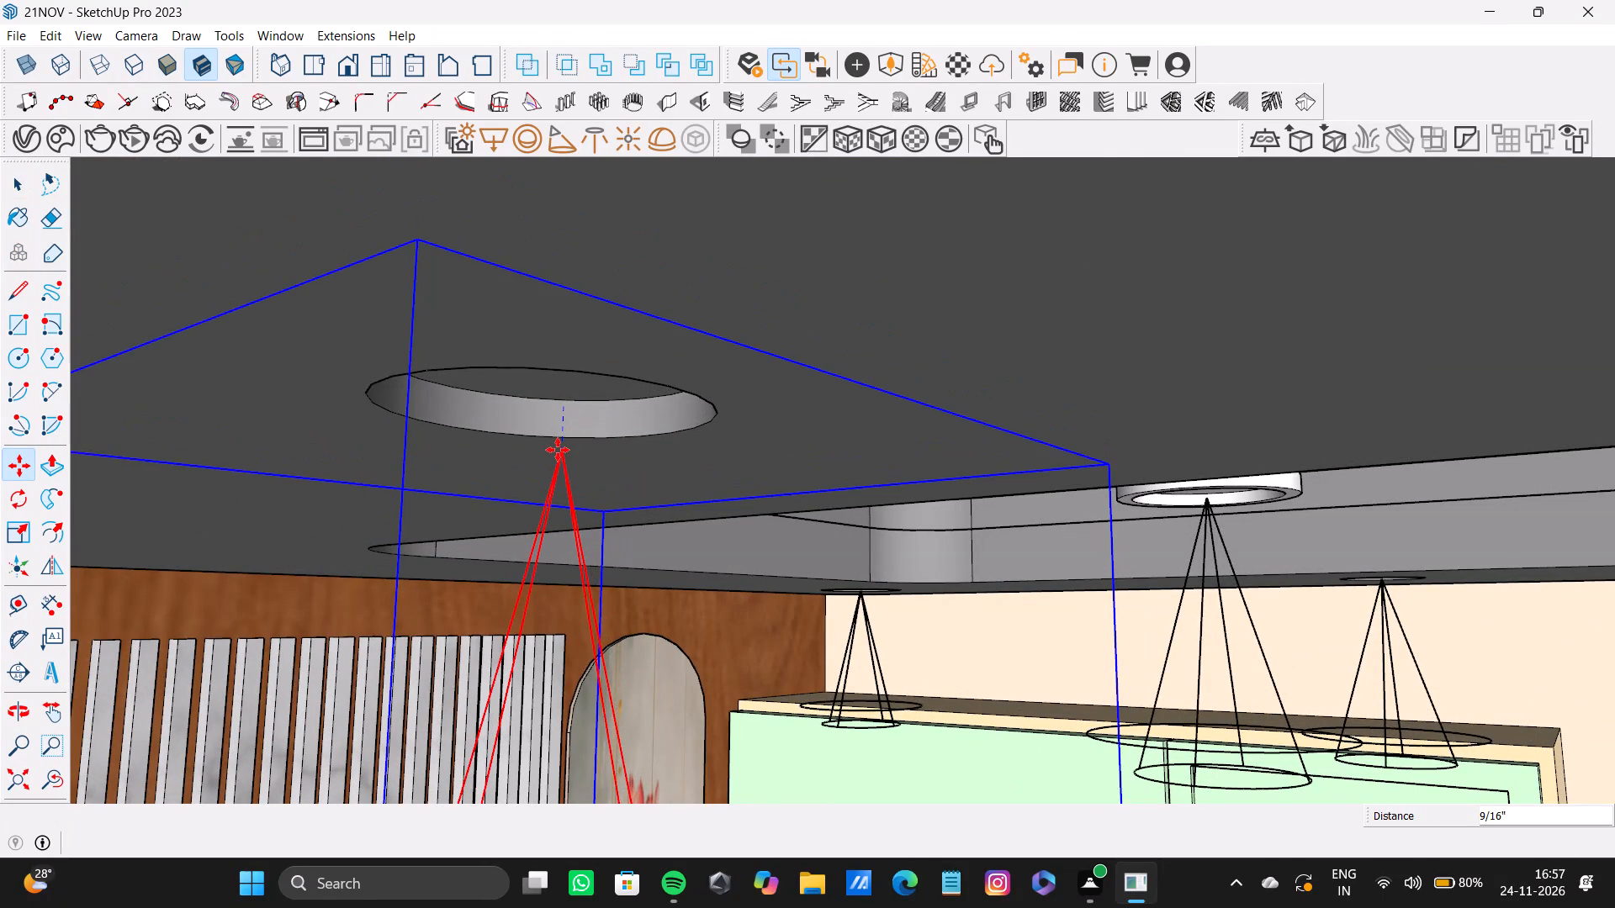
Lower the ceiling spotlight near the slatted headboard wall on the room's open side slightly below its recess.
{"action": "scroll", "coordinate": [598, 453], "scroll_direction": "down", "scroll_amount": 6}
{"action": "middle_click_drag", "start_coordinate": [645, 480], "coordinate": [979, 332], "text": "shift"}
{"action": "scroll", "coordinate": [664, 442], "scroll_direction": "down", "scroll_amount": 5}
{"action": "middle_click_drag", "start_coordinate": [648, 450], "coordinate": [828, 380]}
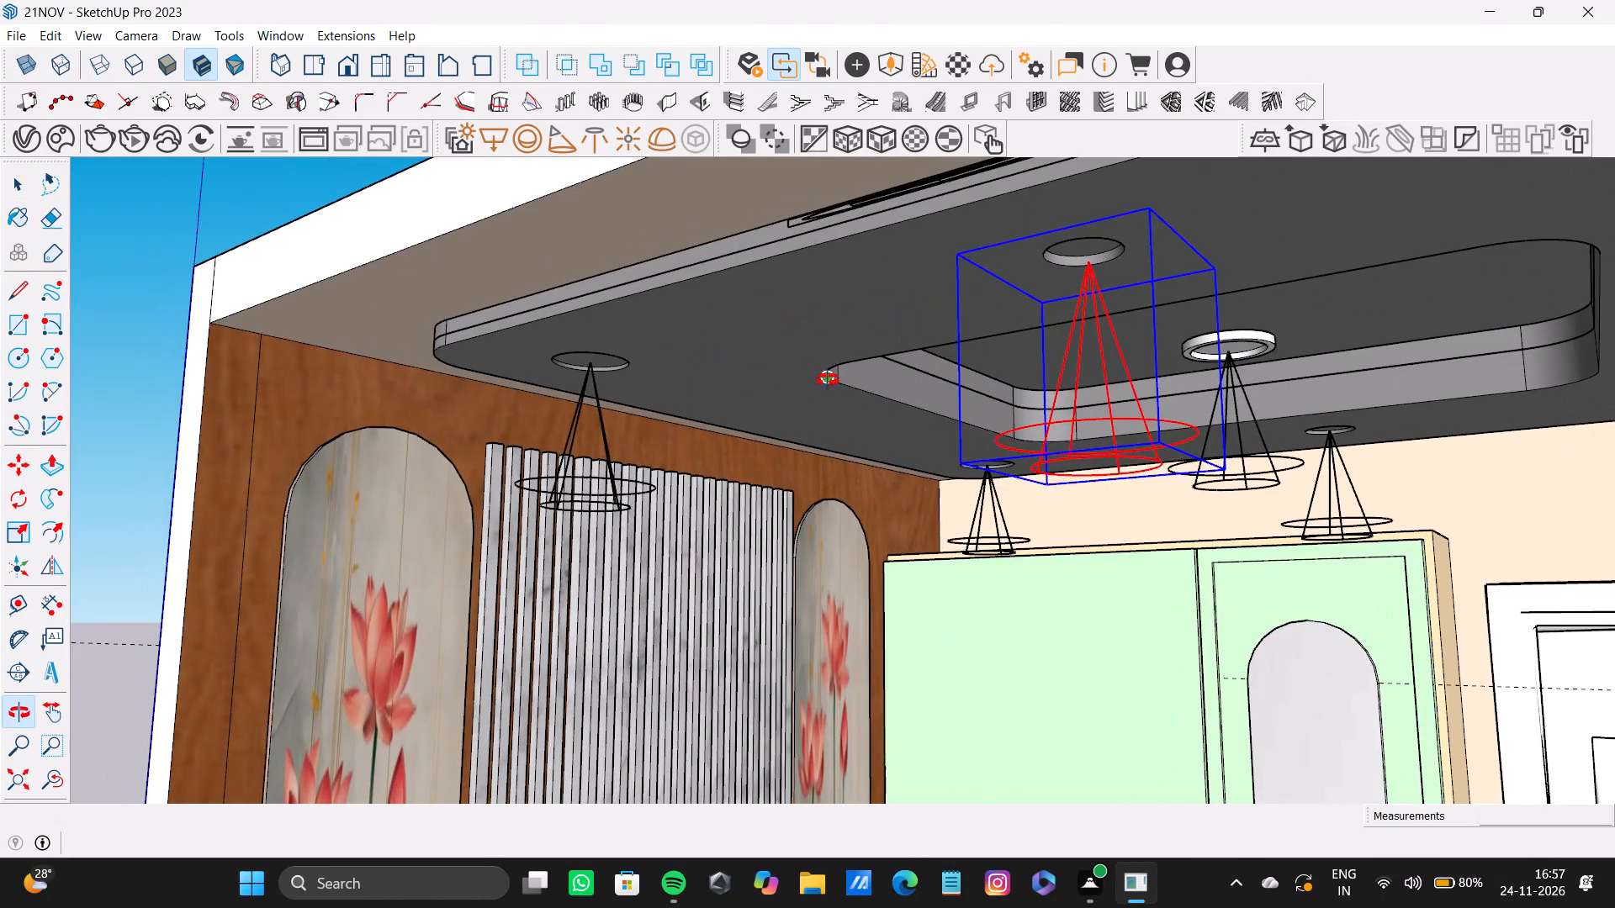
{"action": "middle_click_drag", "start_coordinate": [828, 380], "coordinate": [830, 344]}
{"action": "scroll", "coordinate": [585, 334], "scroll_direction": "up", "scroll_amount": 6}
{"action": "key", "text": "space"}
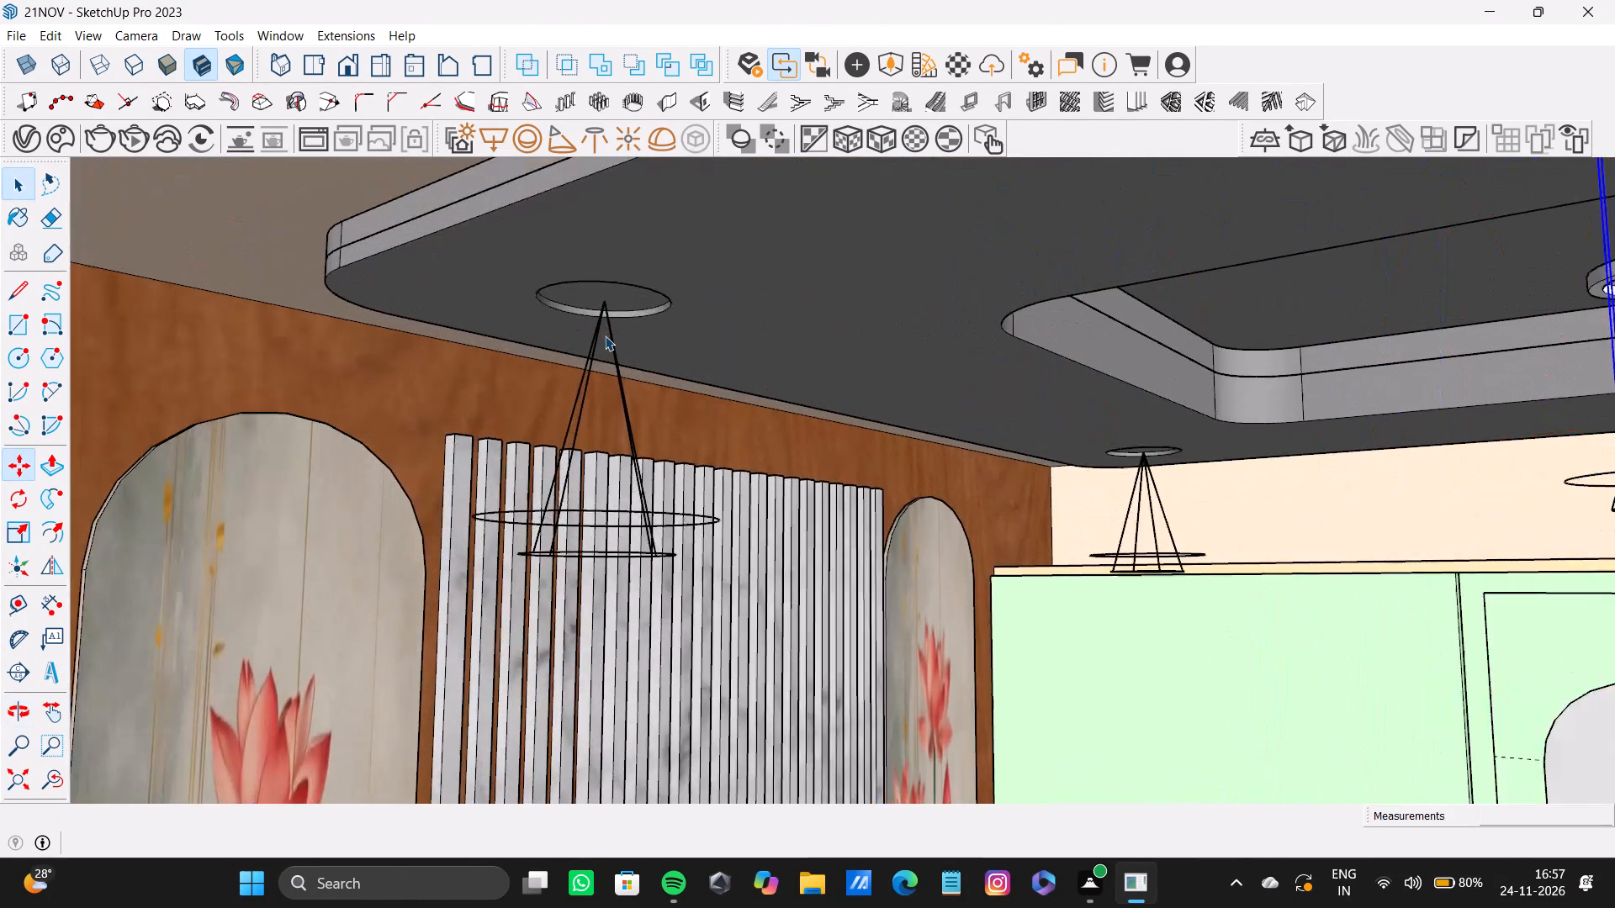
{"action": "left_click", "coordinate": [601, 325]}
{"action": "key", "text": "m"}
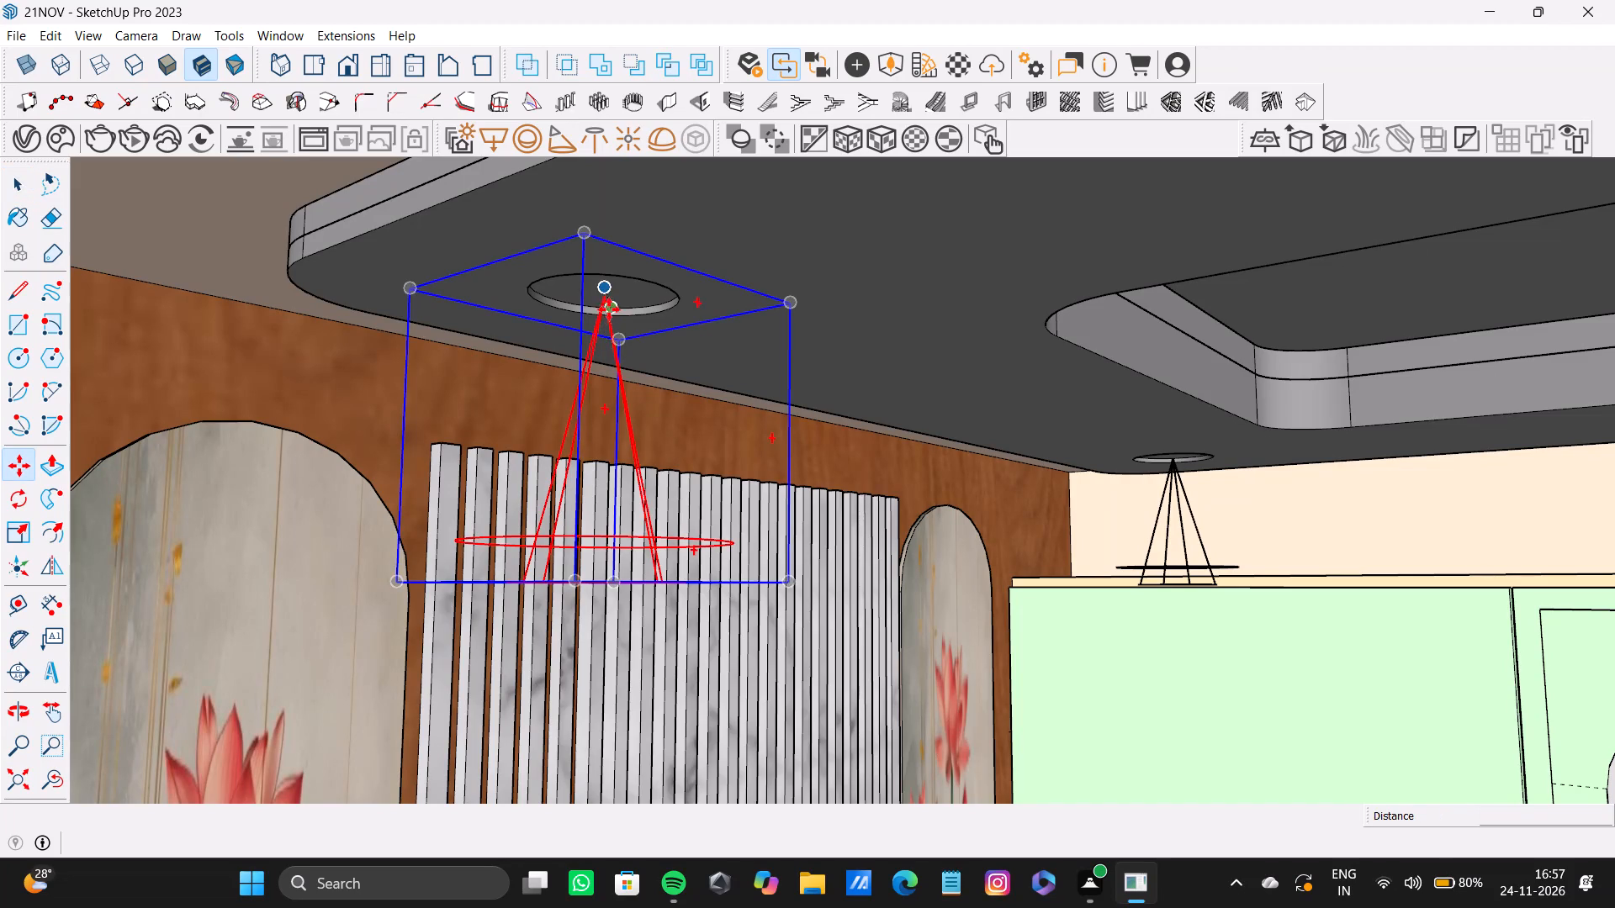
{"action": "left_click", "coordinate": [604, 301]}
{"action": "left_click", "coordinate": [608, 327]}
Lower the spotlight in the back corner, between the headboard wall and the wardrobe, slightly below its ceiling recess.
{"action": "scroll", "coordinate": [785, 451], "scroll_direction": "down", "scroll_amount": 2}
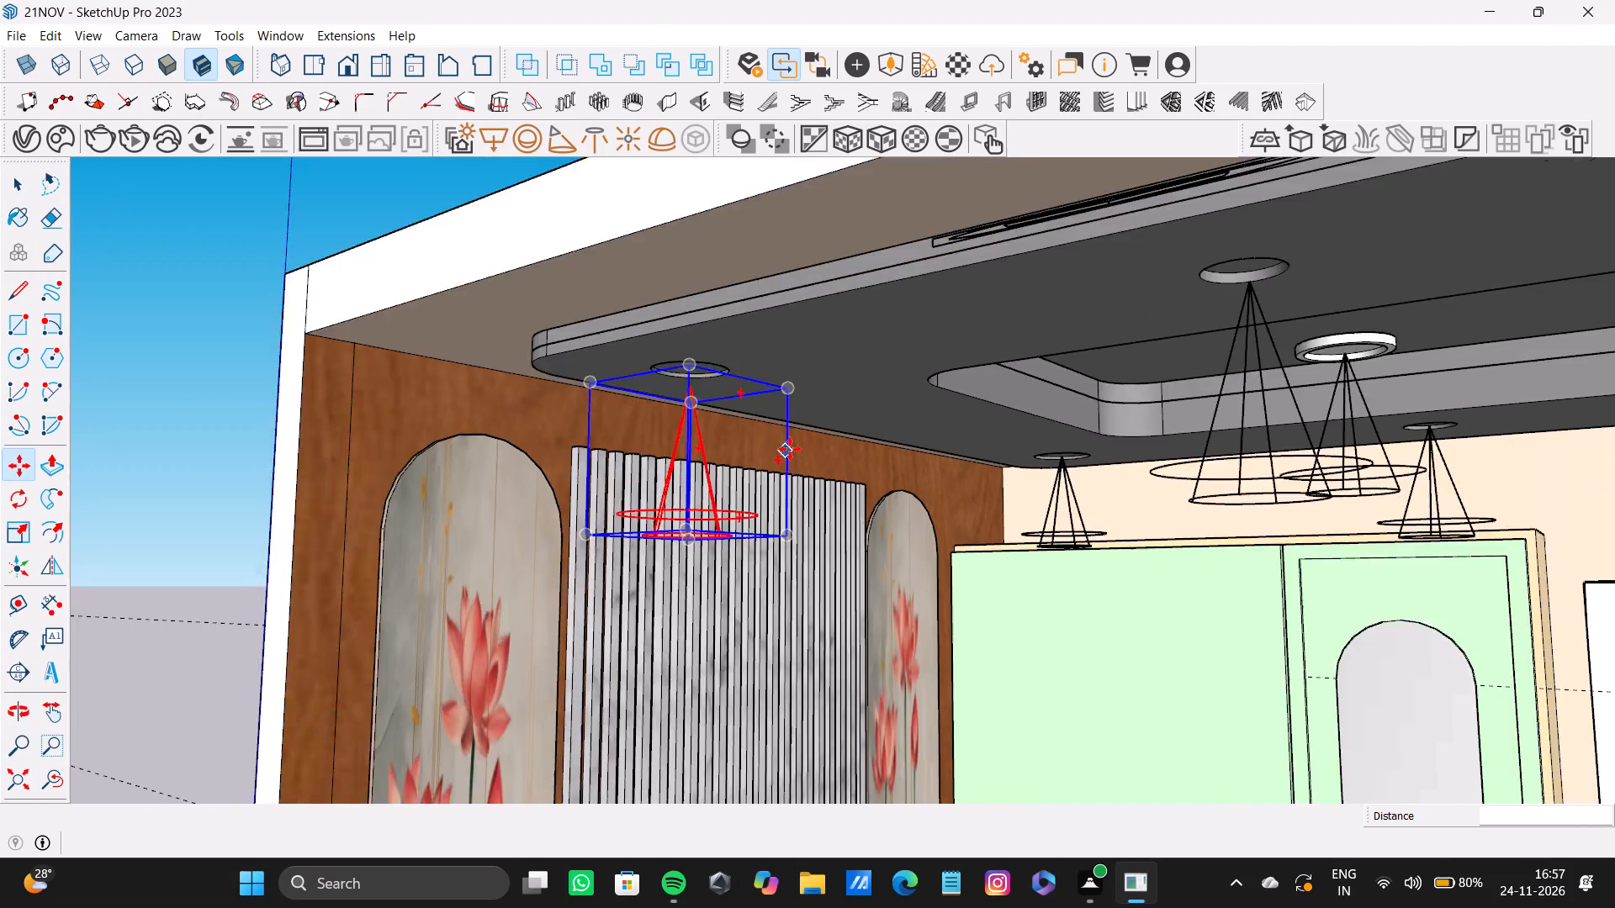
{"action": "scroll", "coordinate": [790, 449], "scroll_direction": "down", "scroll_amount": 4}
{"action": "middle_click_drag", "start_coordinate": [812, 437], "coordinate": [631, 323], "text": "shift"}
{"action": "scroll", "coordinate": [822, 393], "scroll_direction": "up", "scroll_amount": 12}
{"action": "key", "text": "space"}
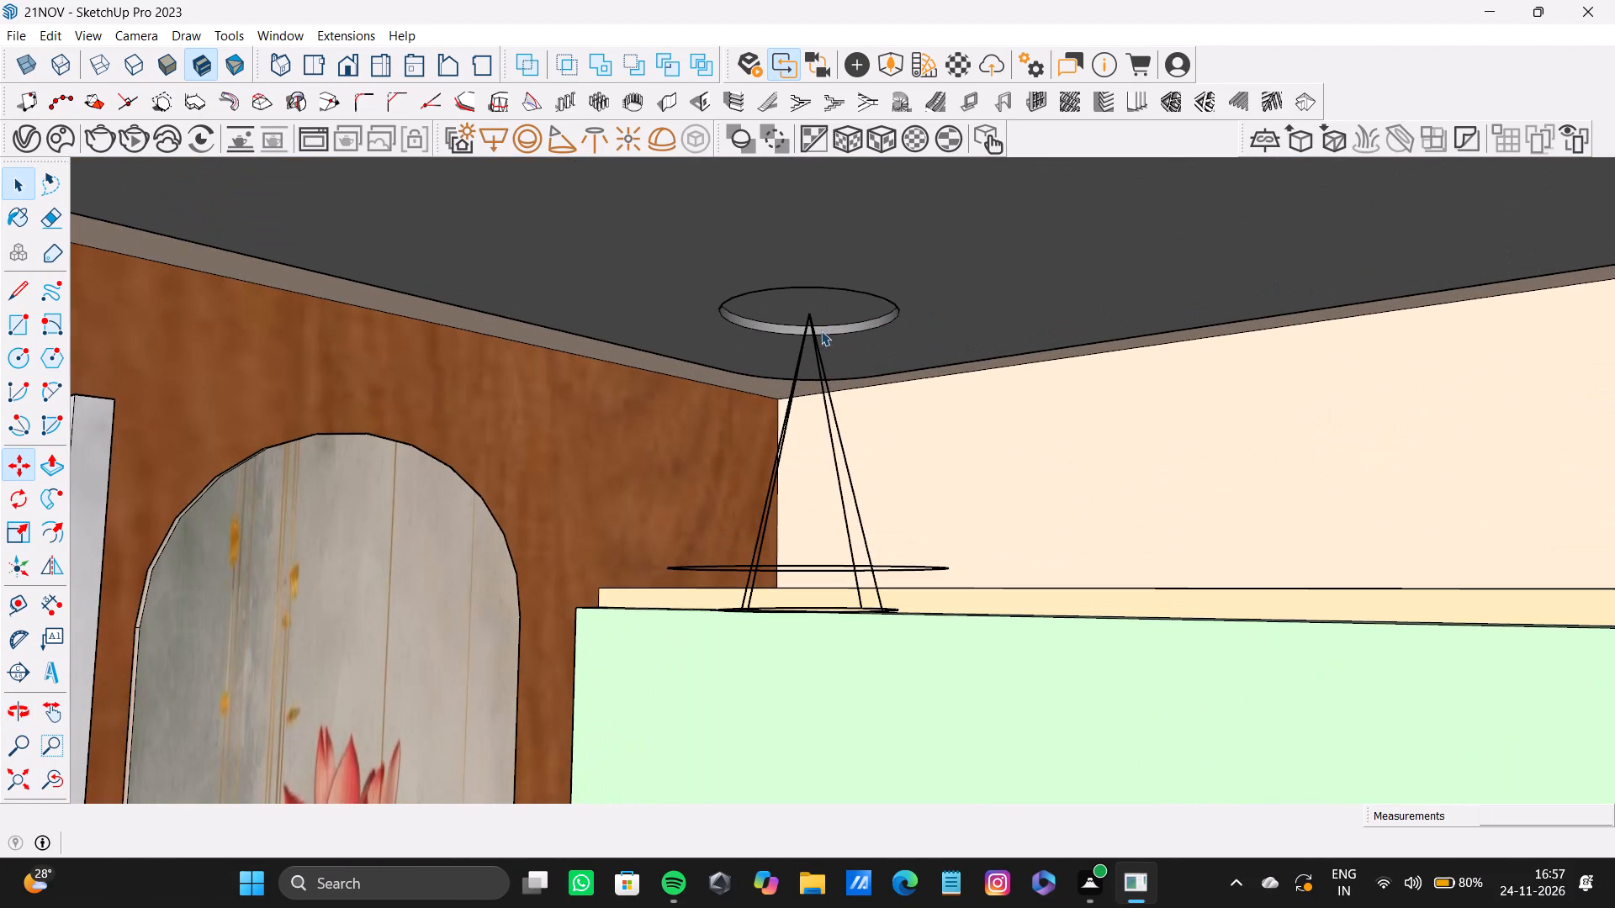
{"action": "left_click", "coordinate": [816, 335]}
{"action": "left_click", "coordinate": [817, 350]}
{"action": "key", "text": "m"}
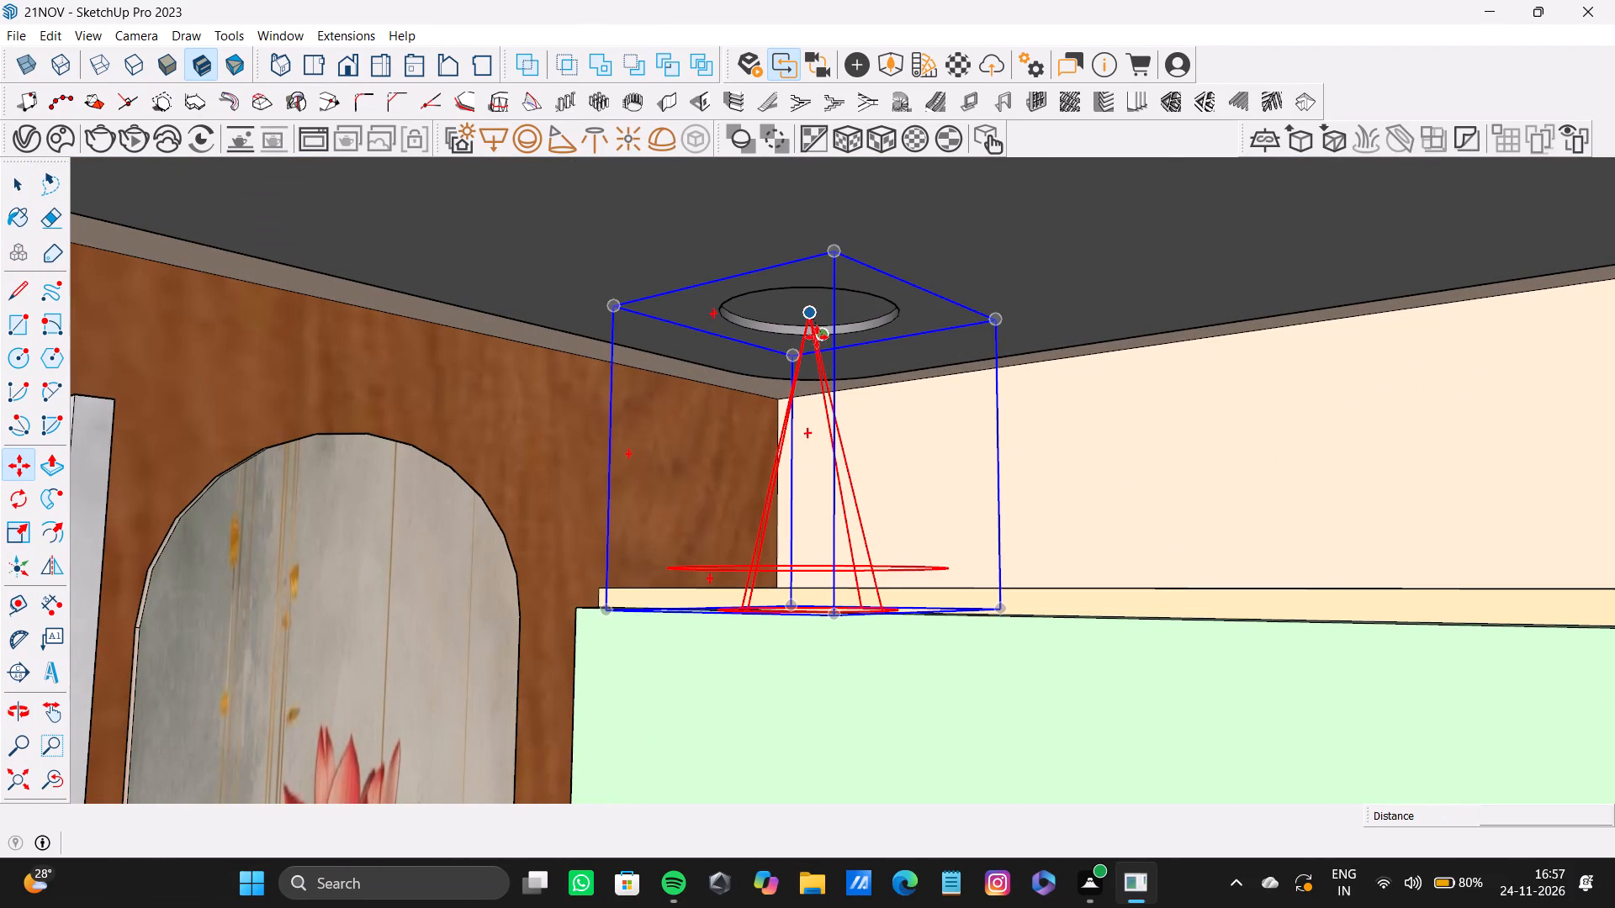
{"action": "left_click", "coordinate": [810, 319]}
{"action": "left_click", "coordinate": [817, 349]}
Lower the spotlight above the wardrobe's arched mirror by about 2 1/2" from its ceiling recess.
{"action": "scroll", "coordinate": [920, 421], "scroll_direction": "down", "scroll_amount": 6}
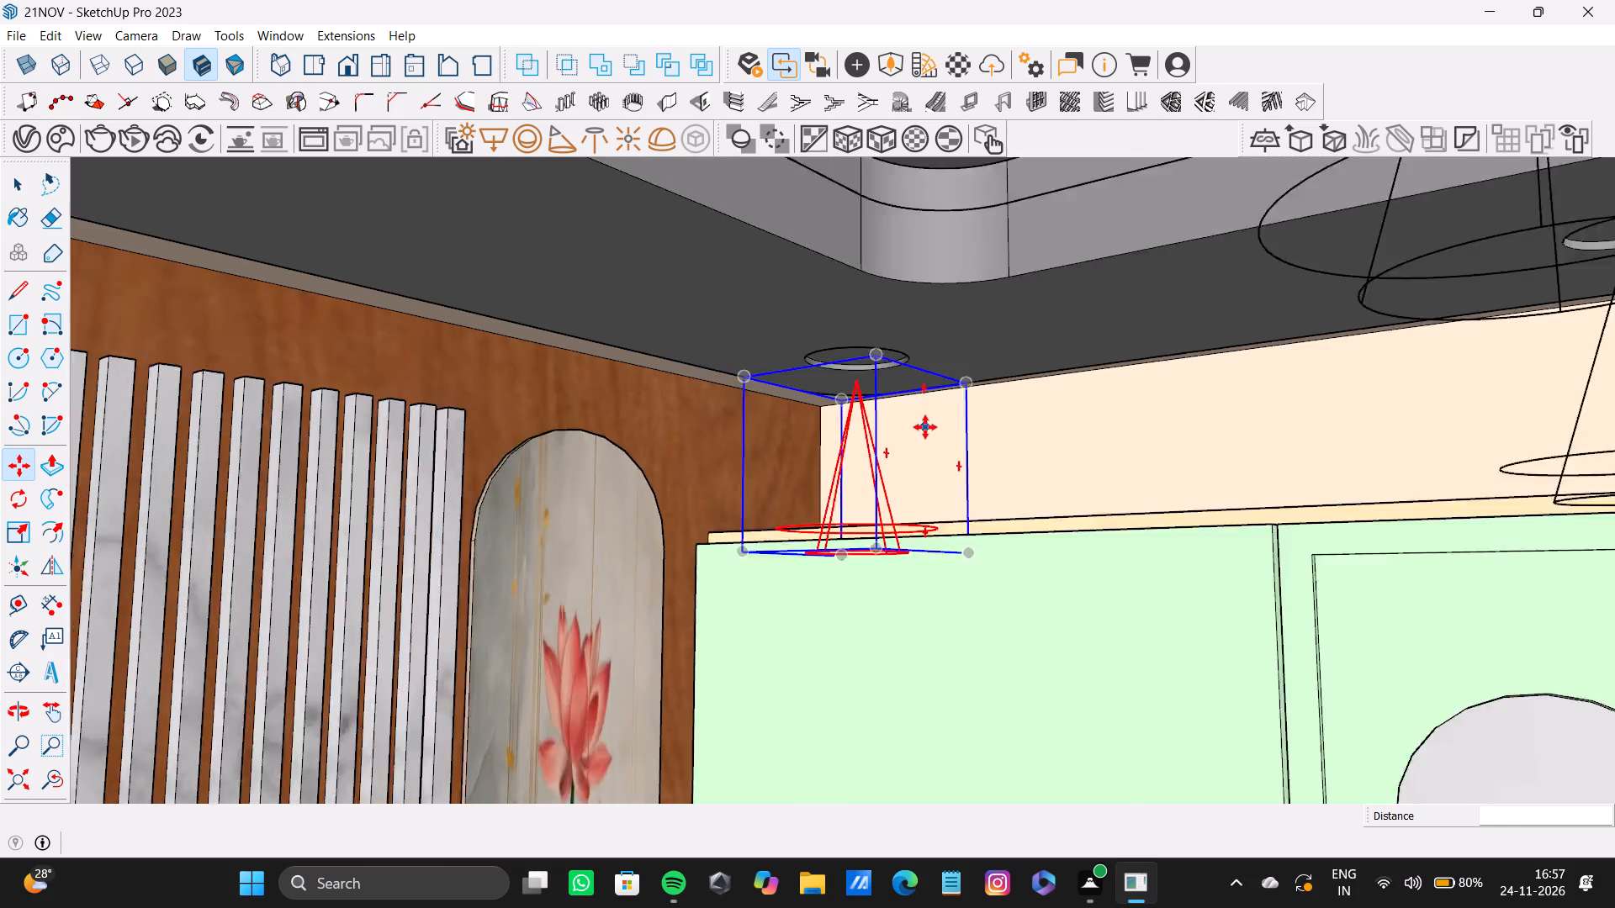
{"action": "scroll", "coordinate": [925, 427], "scroll_direction": "down", "scroll_amount": 3}
{"action": "middle_click_drag", "start_coordinate": [972, 415], "coordinate": [692, 356], "text": "shift"}
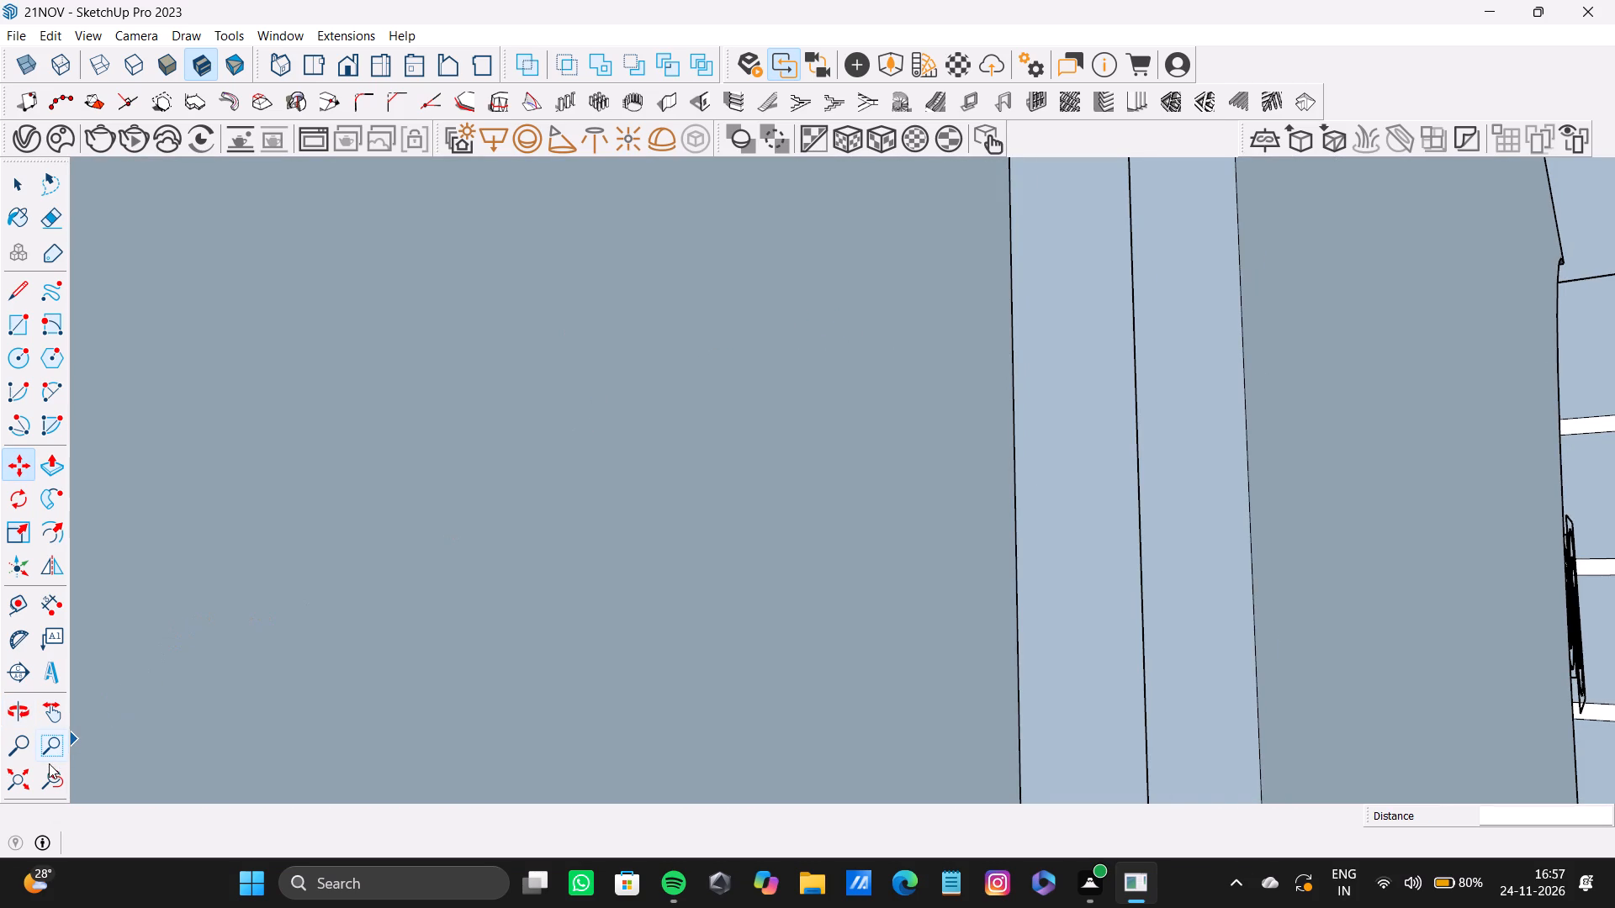
{"action": "left_click", "coordinate": [24, 786]}
{"action": "middle_click_drag", "start_coordinate": [432, 590], "coordinate": [653, 525]}
{"action": "scroll", "coordinate": [923, 436], "scroll_direction": "up", "scroll_amount": 12}
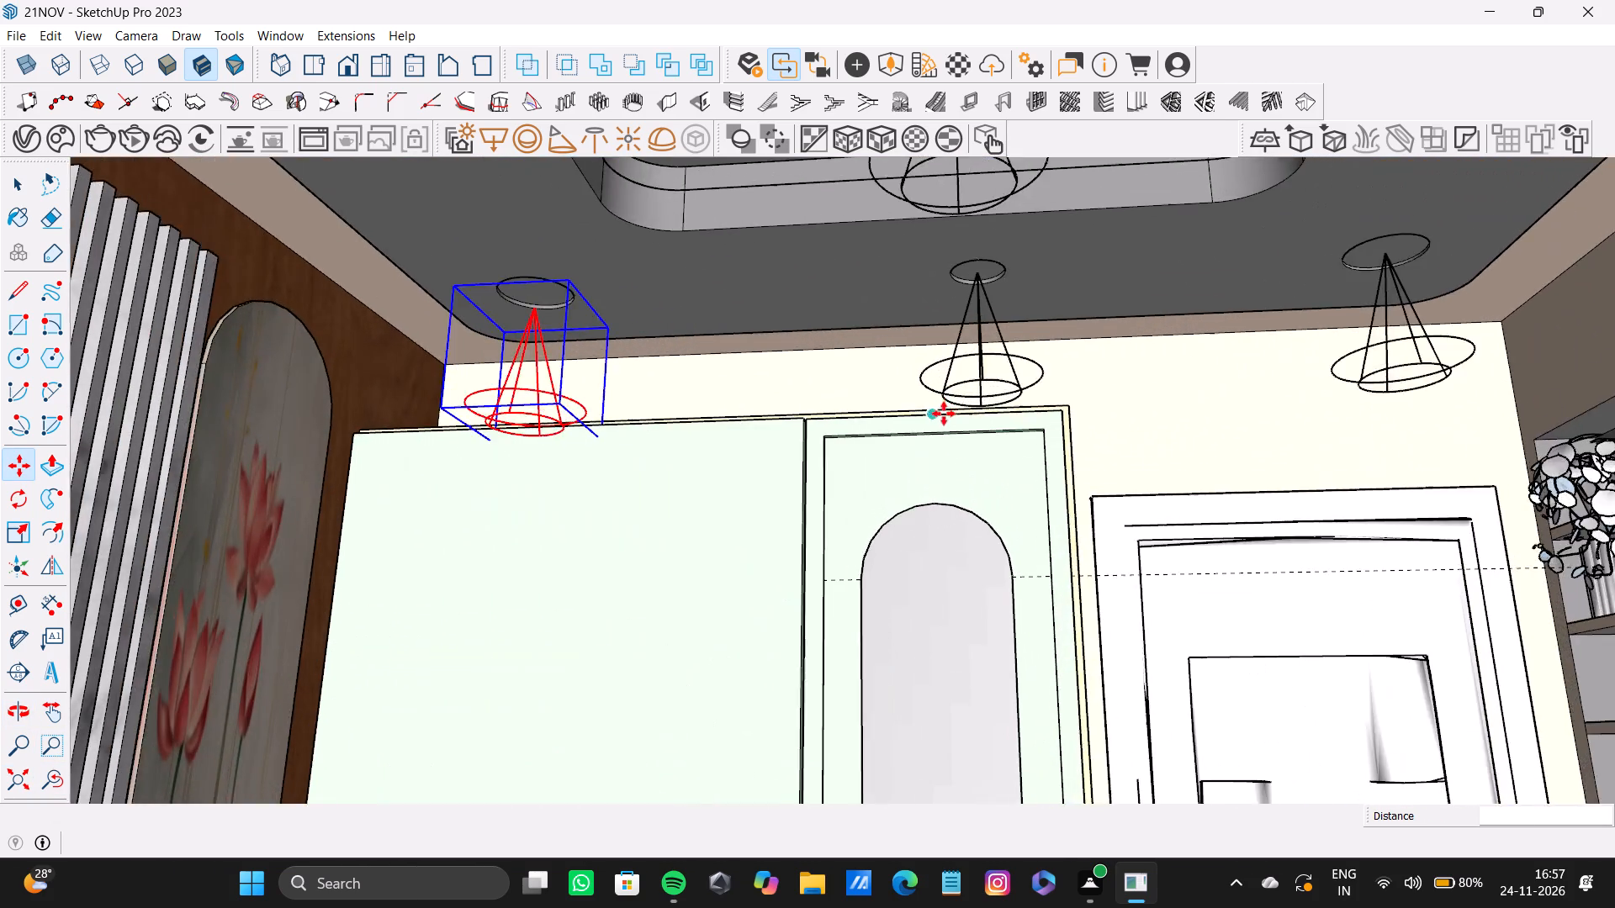
{"action": "middle_click_drag", "start_coordinate": [944, 410], "coordinate": [839, 403]}
{"action": "scroll", "coordinate": [839, 403], "scroll_direction": "down", "scroll_amount": 1}
{"action": "scroll", "coordinate": [904, 315], "scroll_direction": "up", "scroll_amount": 5}
{"action": "key", "text": "space"}
{"action": "middle_click_drag", "start_coordinate": [1012, 302], "coordinate": [955, 314]}
{"action": "scroll", "coordinate": [937, 258], "scroll_direction": "up", "scroll_amount": 3}
{"action": "left_click", "coordinate": [941, 249]}
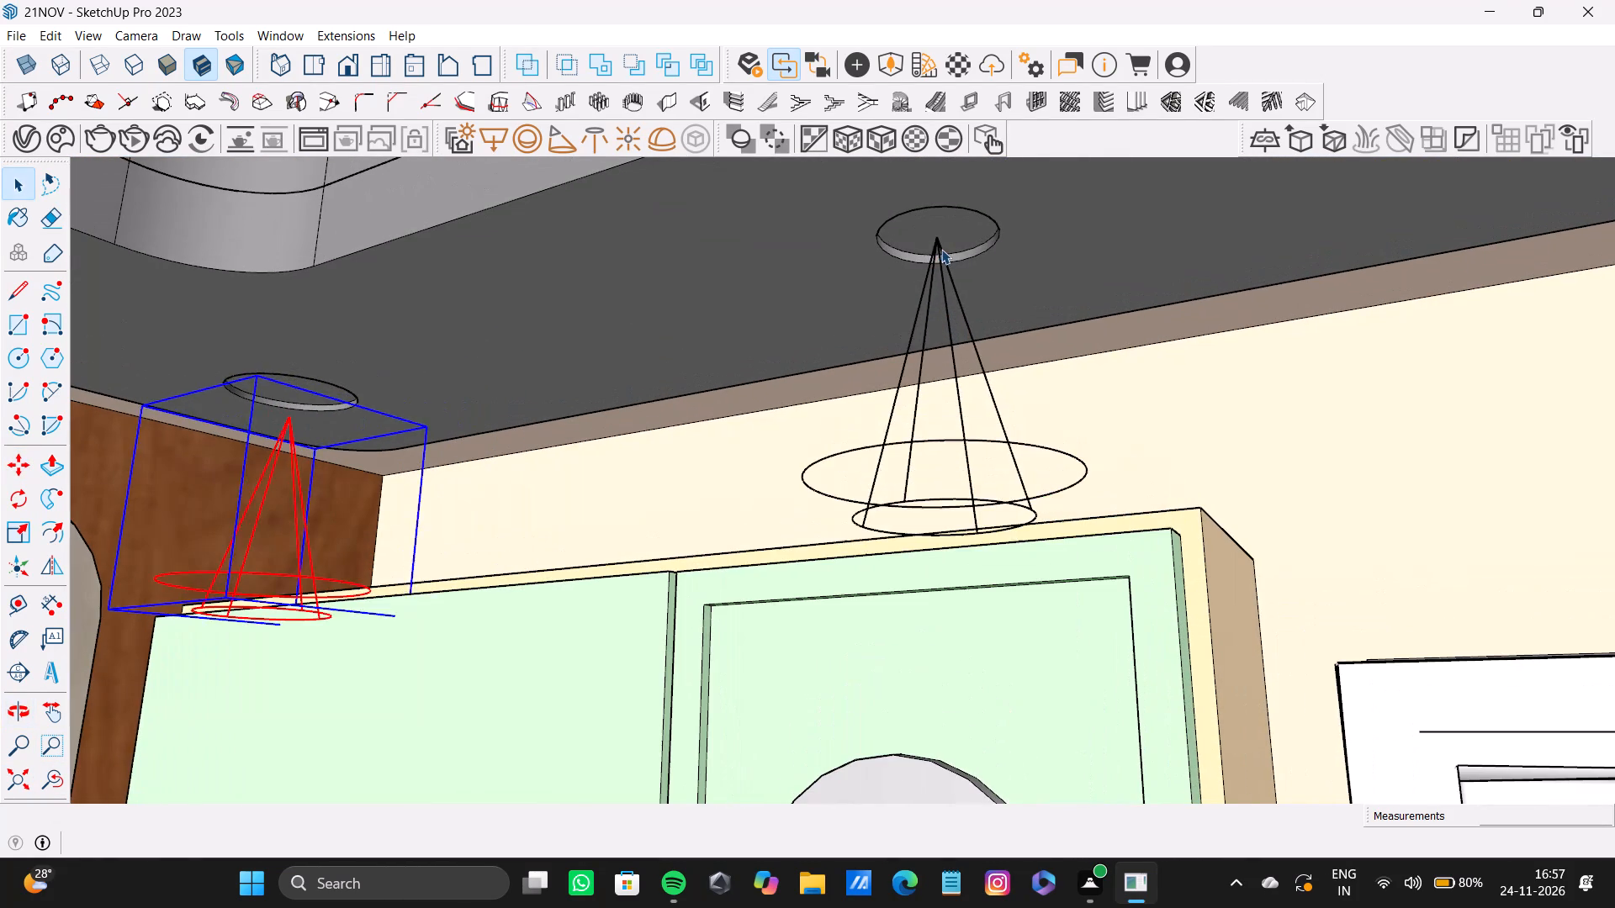
{"action": "key", "text": "m"}
{"action": "left_click", "coordinate": [936, 242]}
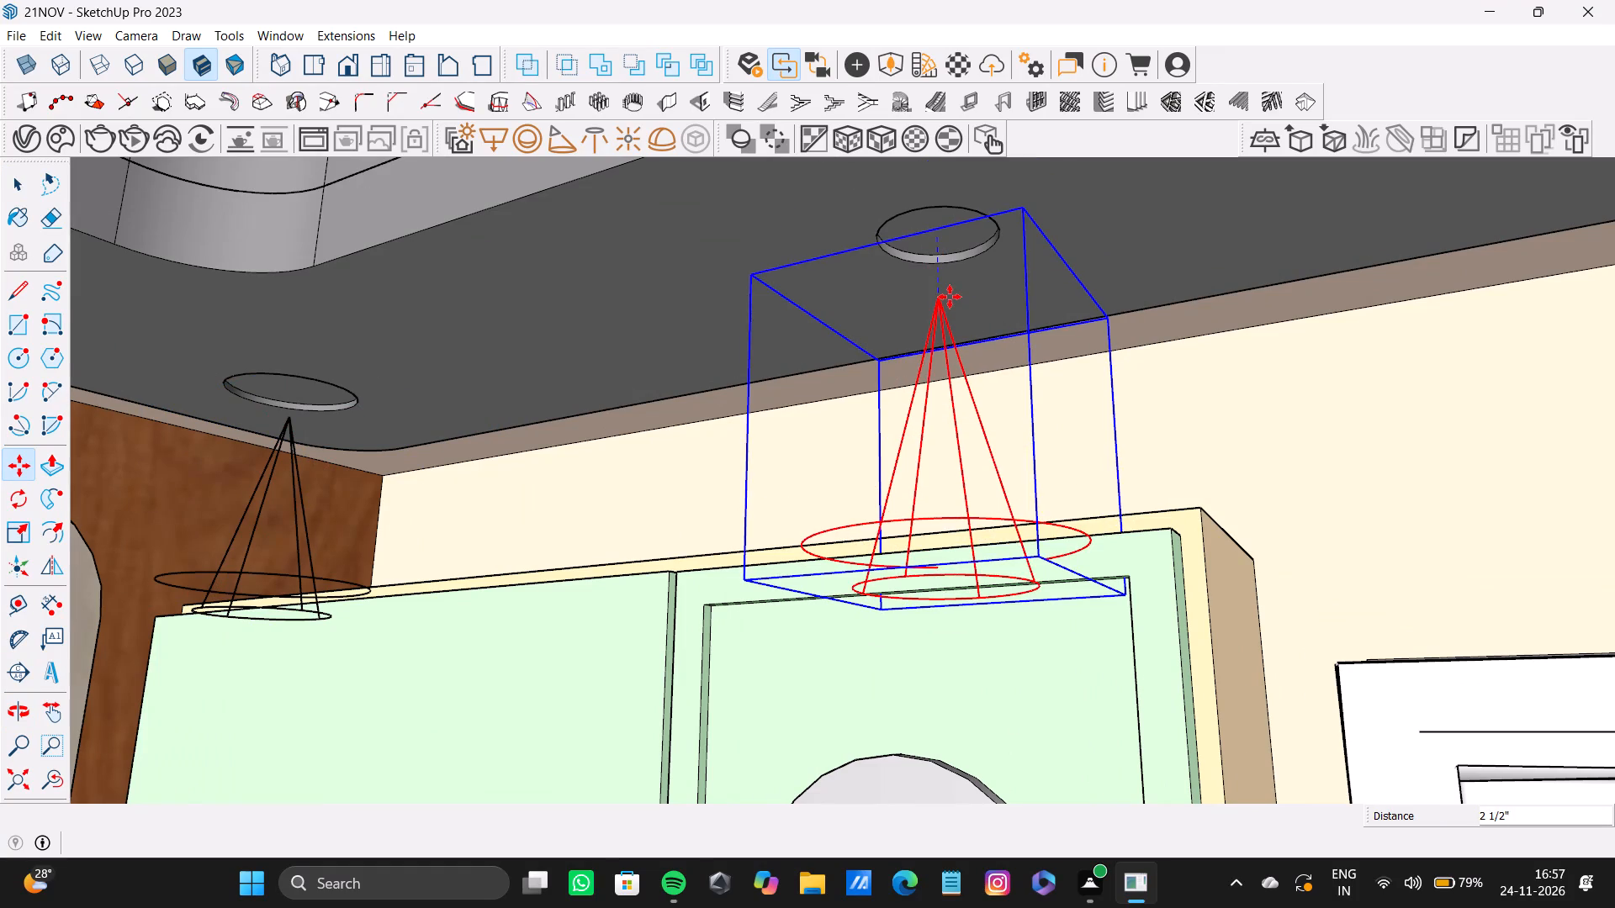
{"action": "left_click", "coordinate": [950, 297]}
Move the spotlight above the wardrobe mirror back up toward its recess, by about 3 7/16".
{"action": "scroll", "coordinate": [958, 311], "scroll_direction": "down", "scroll_amount": 4}
{"action": "left_click", "coordinate": [948, 299]}
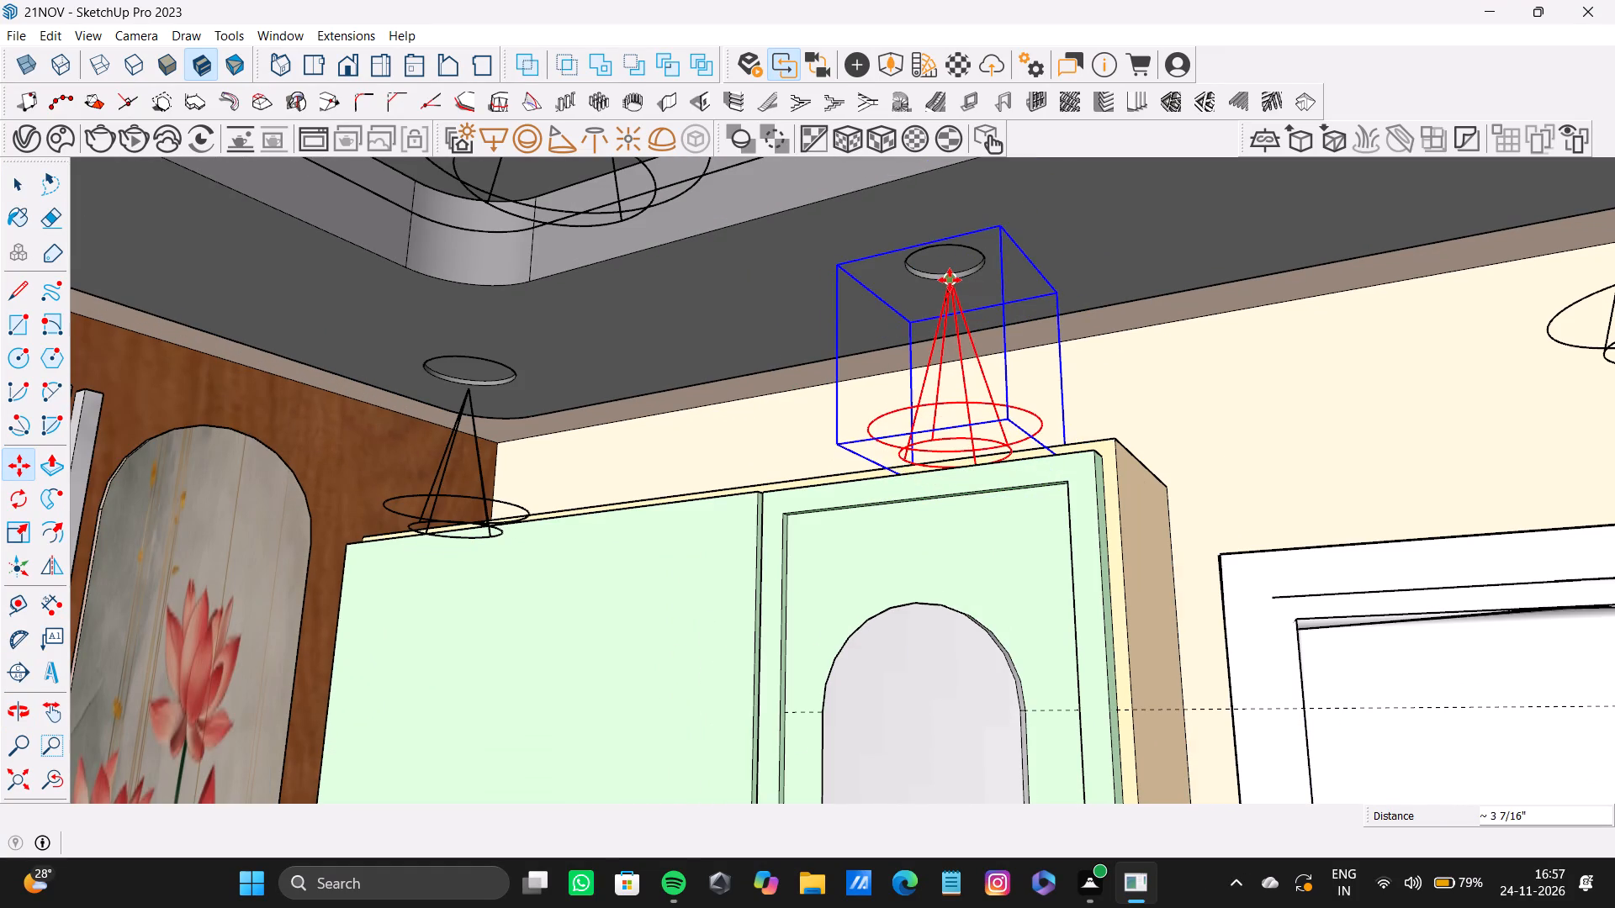
{"action": "left_click", "coordinate": [949, 278]}
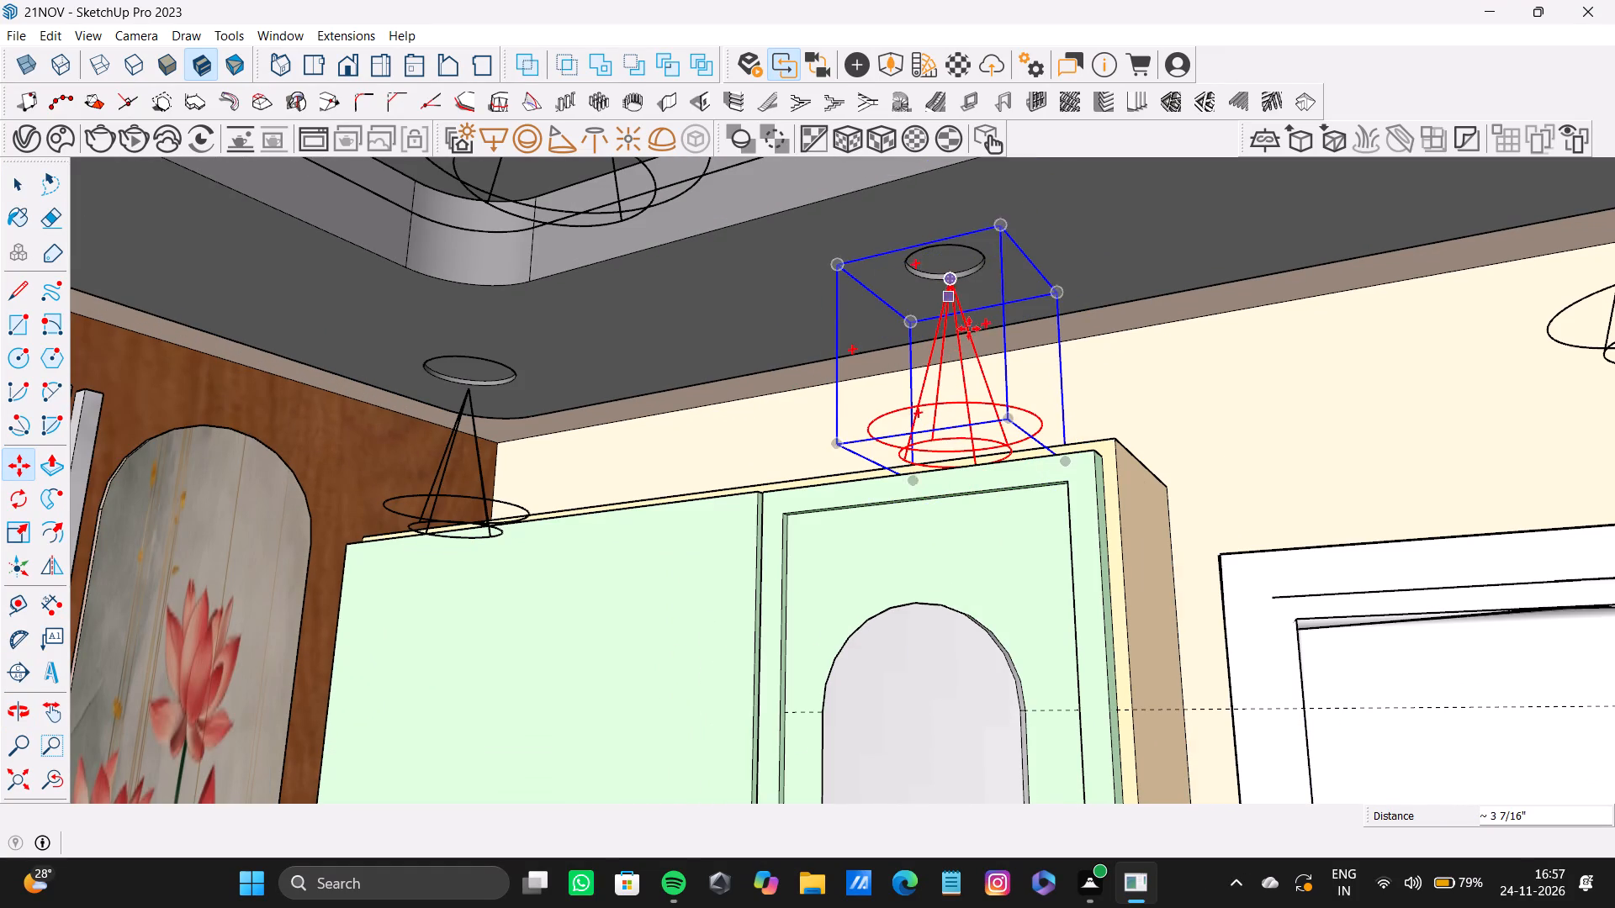
{"action": "scroll", "coordinate": [969, 329], "scroll_direction": "down", "scroll_amount": 7}
{"action": "middle_click_drag", "start_coordinate": [1022, 346], "coordinate": [1056, 365], "text": "shift"}
{"action": "key", "text": "space"}
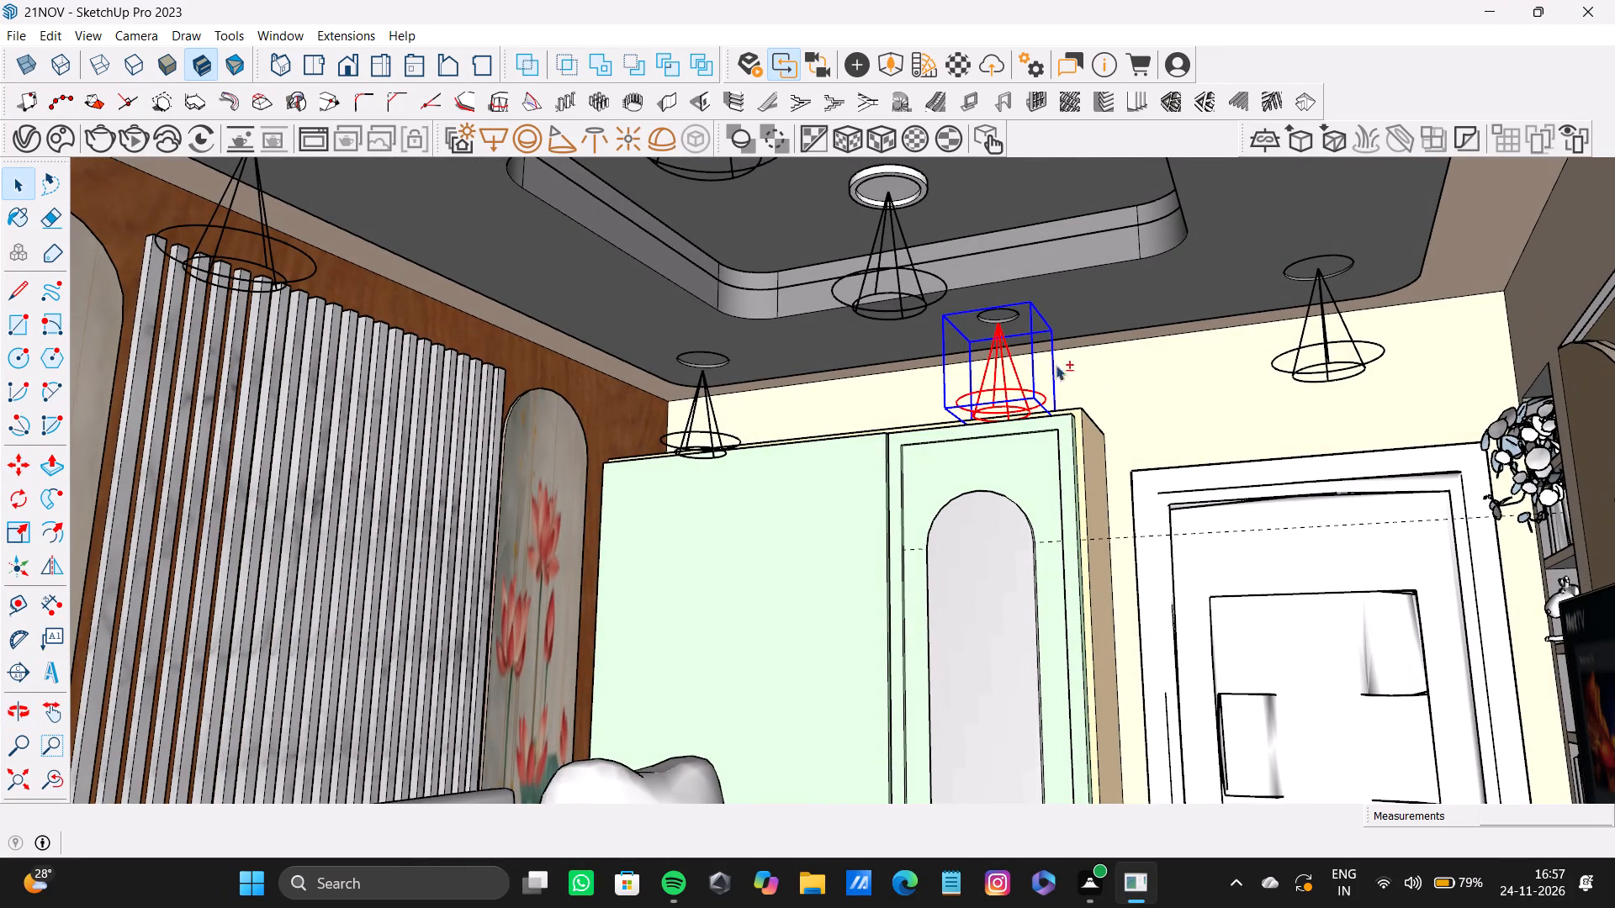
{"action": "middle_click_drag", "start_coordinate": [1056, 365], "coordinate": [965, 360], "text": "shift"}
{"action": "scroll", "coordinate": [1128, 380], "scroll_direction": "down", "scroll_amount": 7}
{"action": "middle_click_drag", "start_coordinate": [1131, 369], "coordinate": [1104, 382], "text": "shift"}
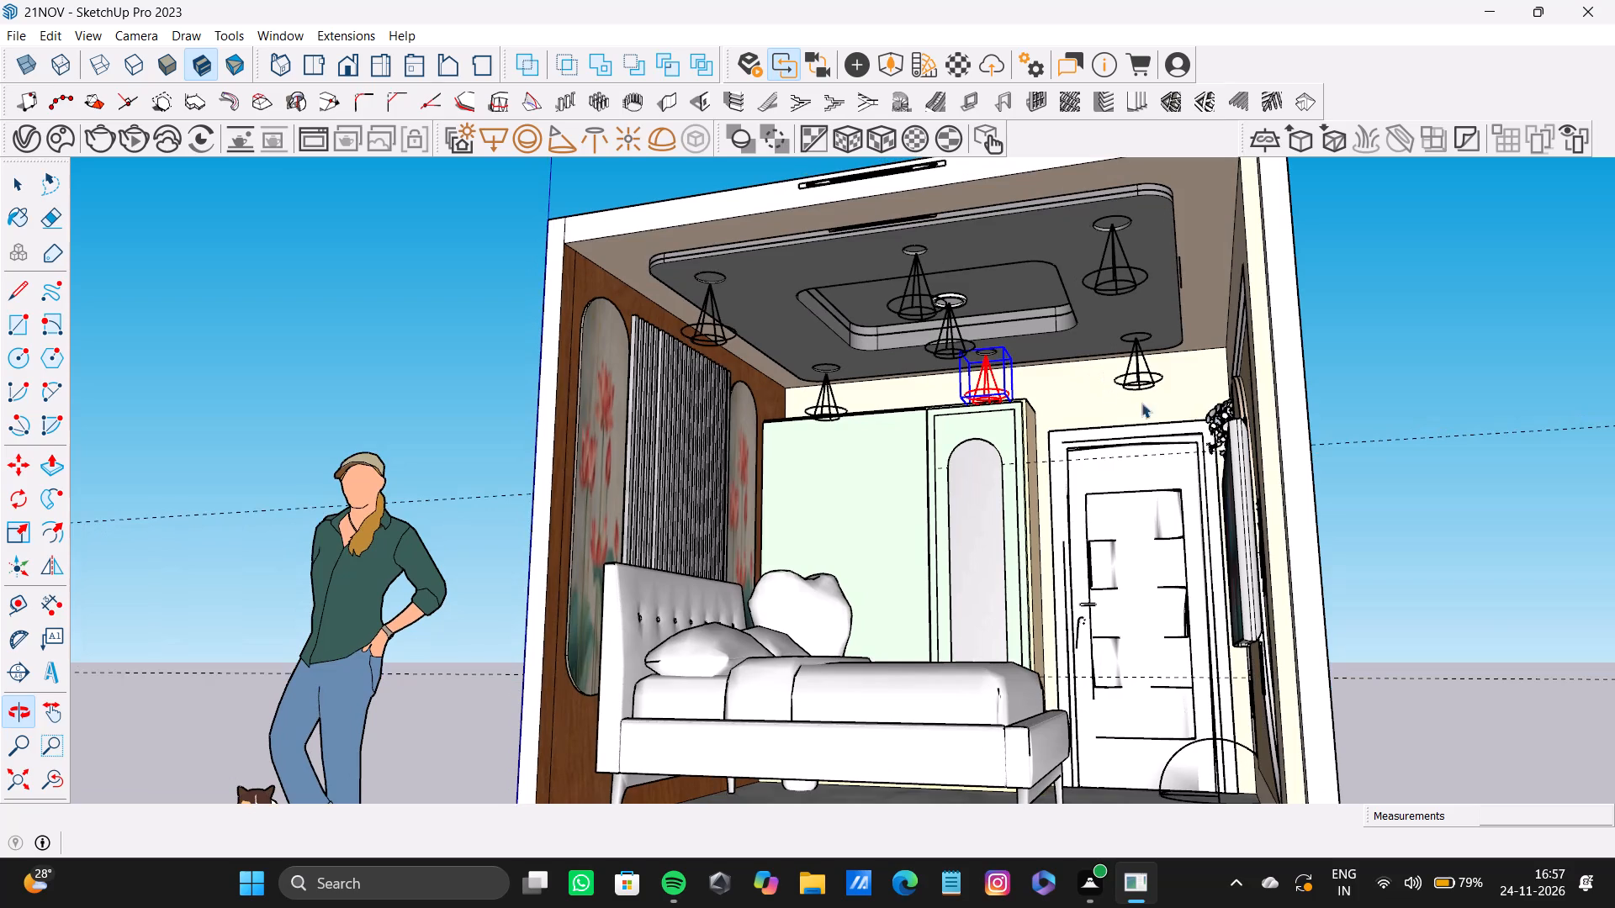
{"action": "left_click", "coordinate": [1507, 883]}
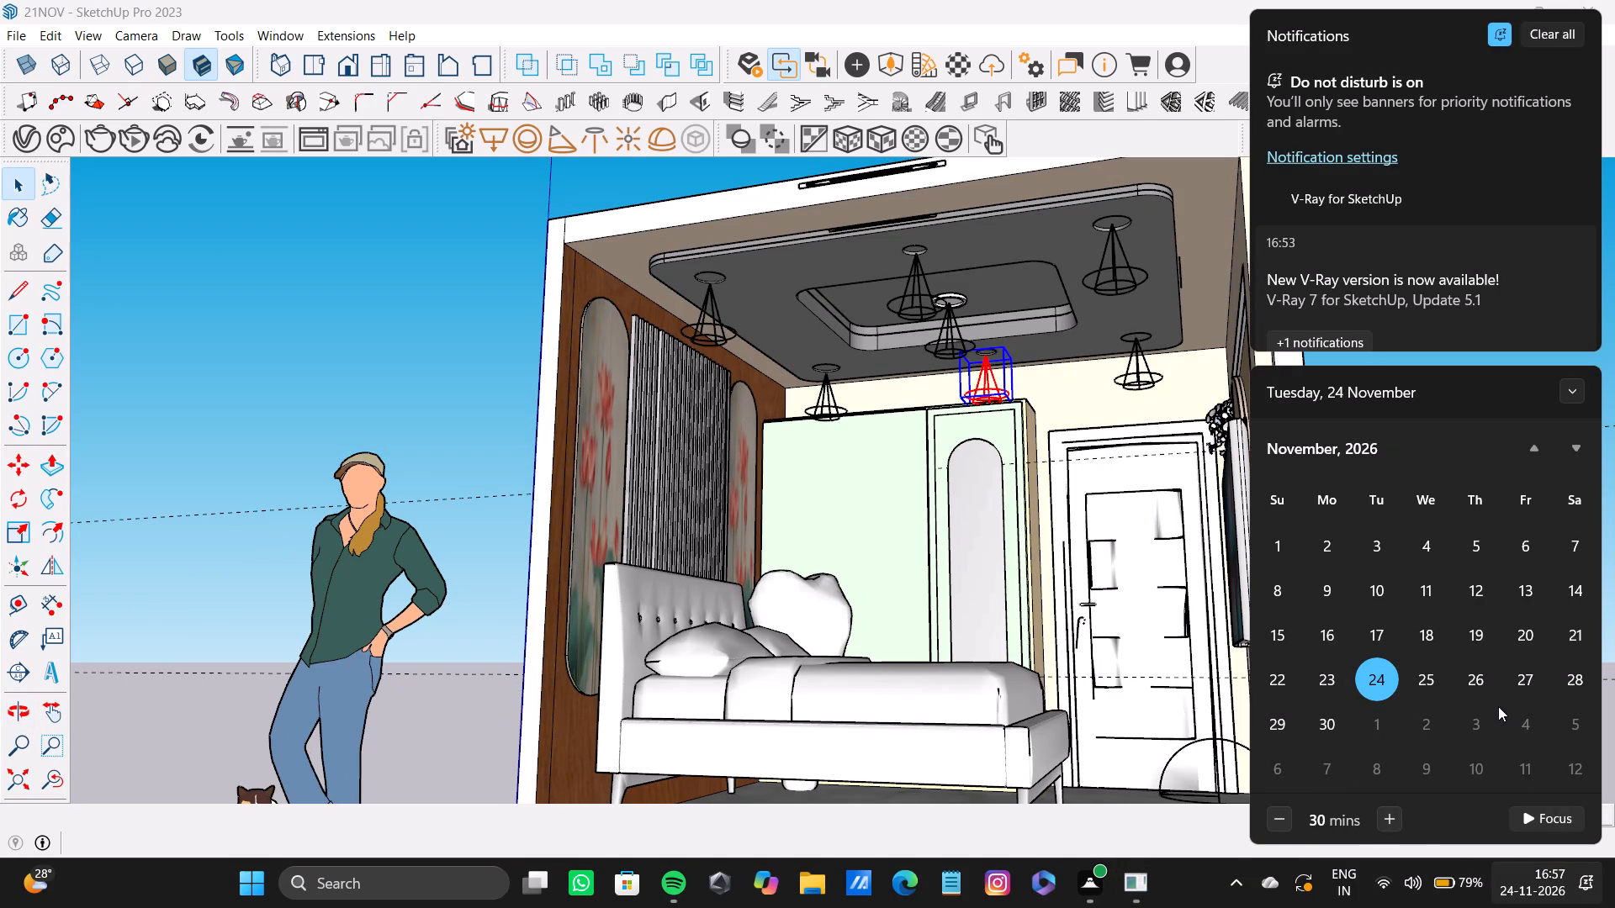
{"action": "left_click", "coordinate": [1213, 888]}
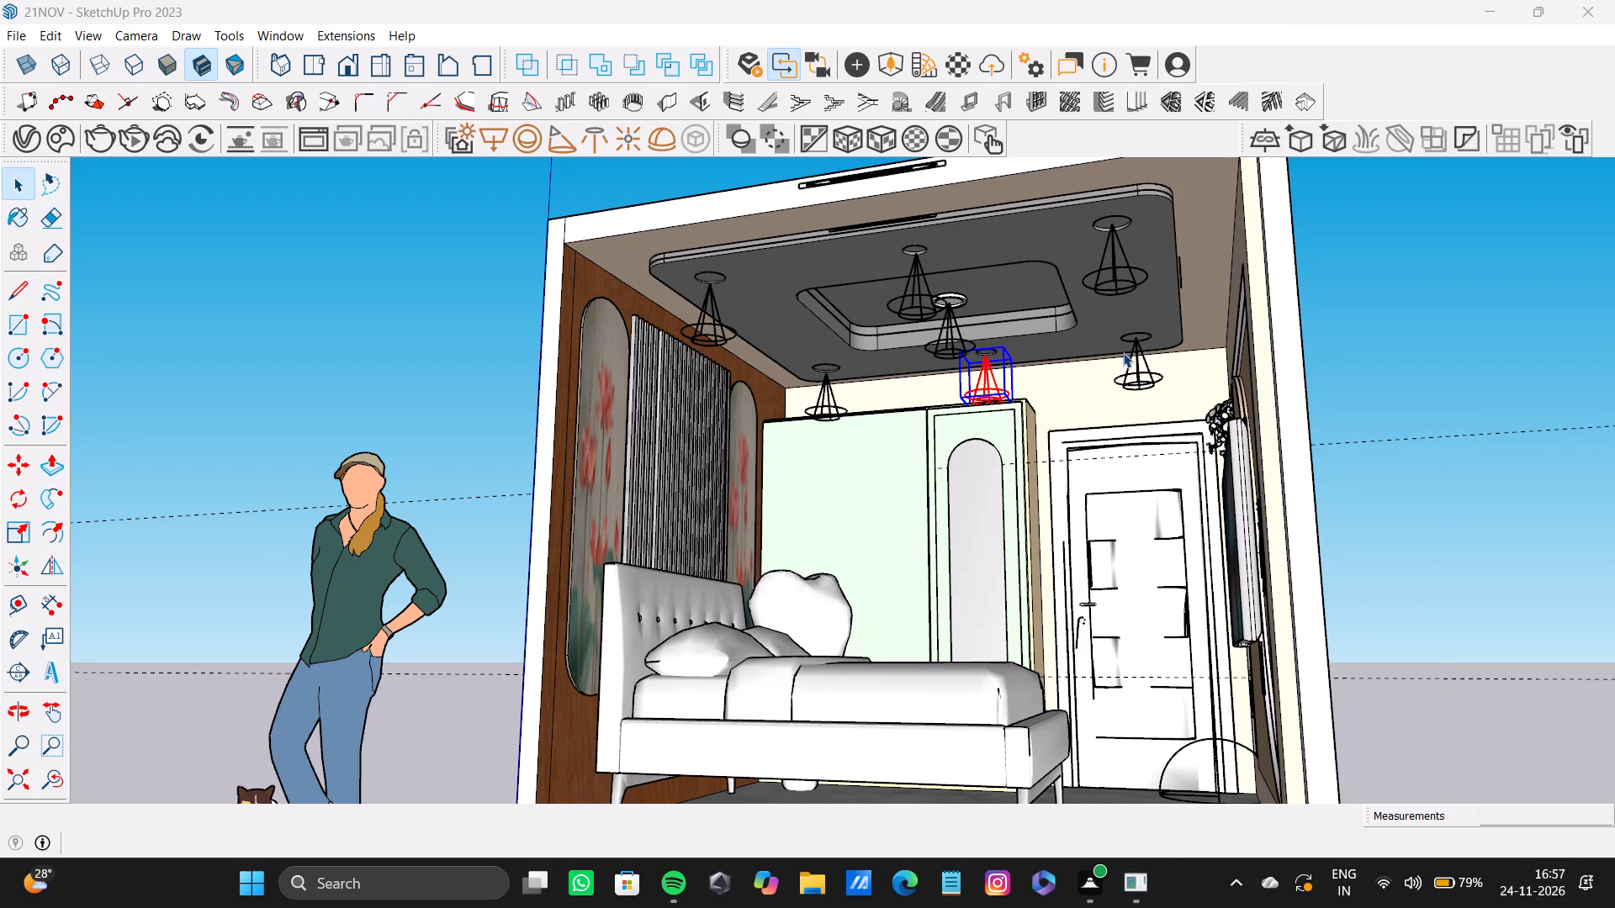
Lower the ceiling spotlight above the door by about 1 15/16" from its recess.
{"action": "left_click", "coordinate": [1143, 374]}
{"action": "left_click", "coordinate": [1143, 375]}
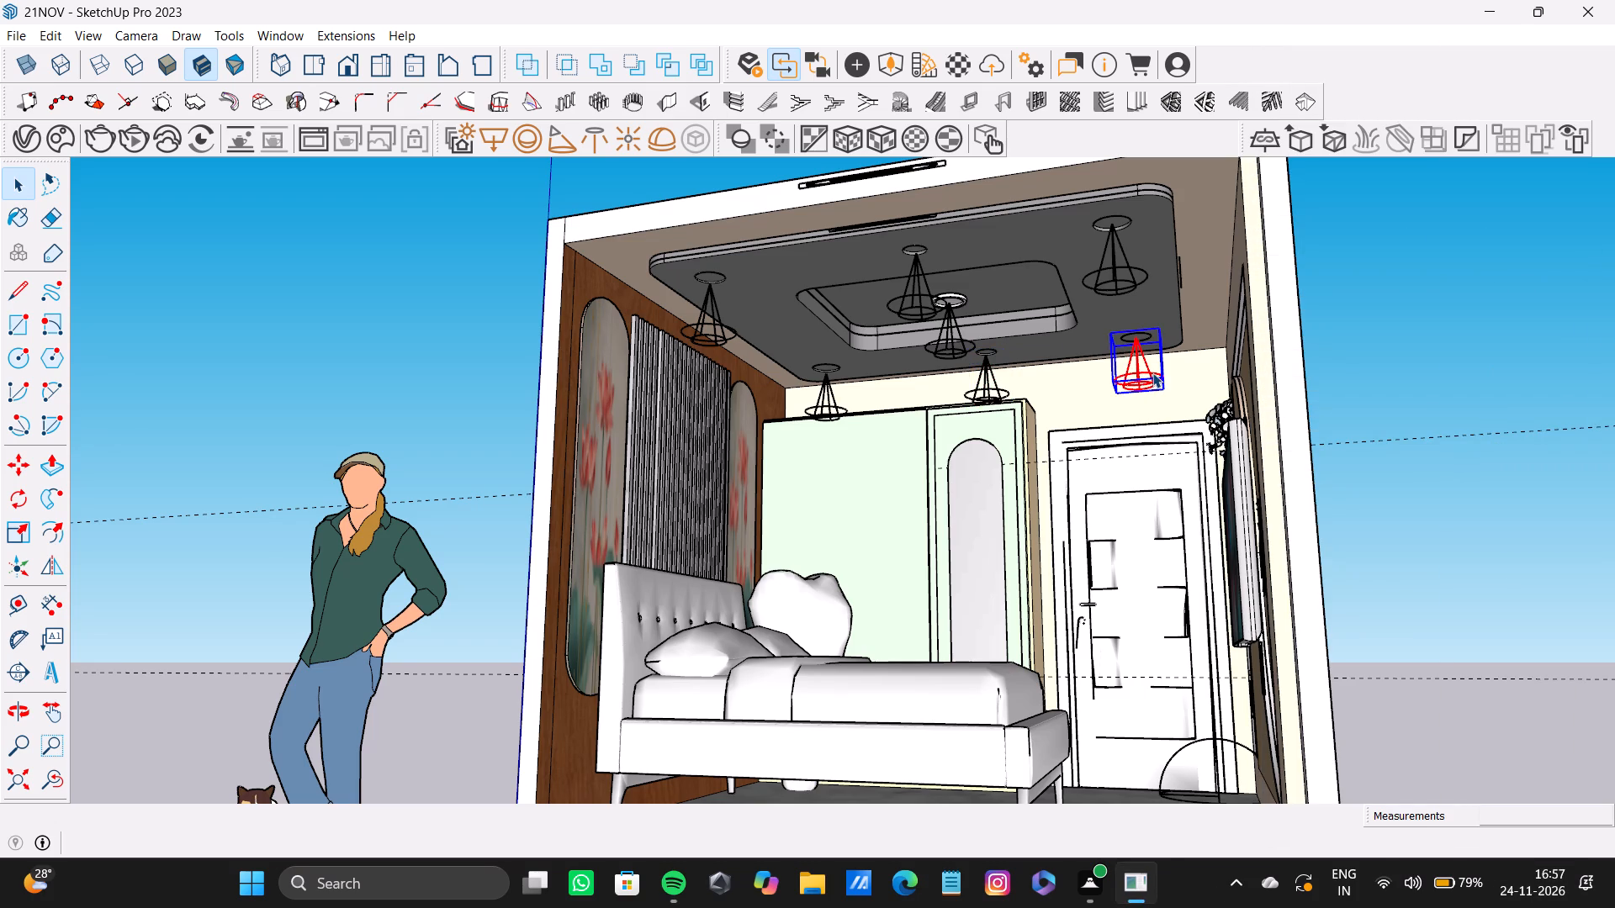
{"action": "scroll", "coordinate": [1152, 365], "scroll_direction": "up", "scroll_amount": 8}
{"action": "key", "text": "m"}
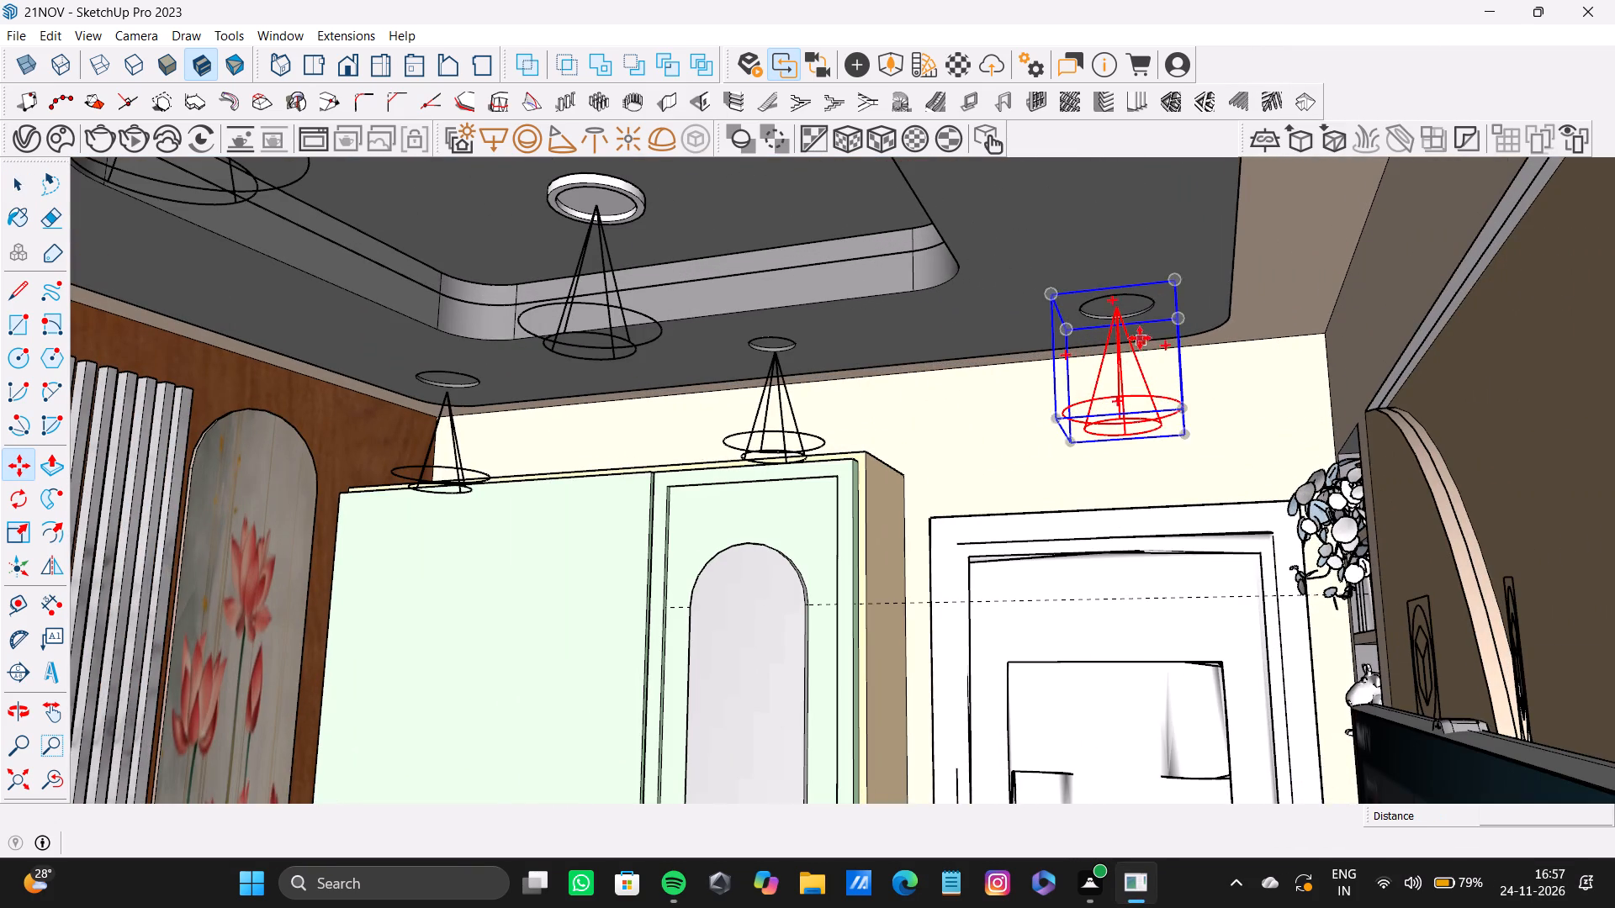
{"action": "scroll", "coordinate": [1139, 335], "scroll_direction": "up", "scroll_amount": 3}
{"action": "left_click", "coordinate": [1109, 304]}
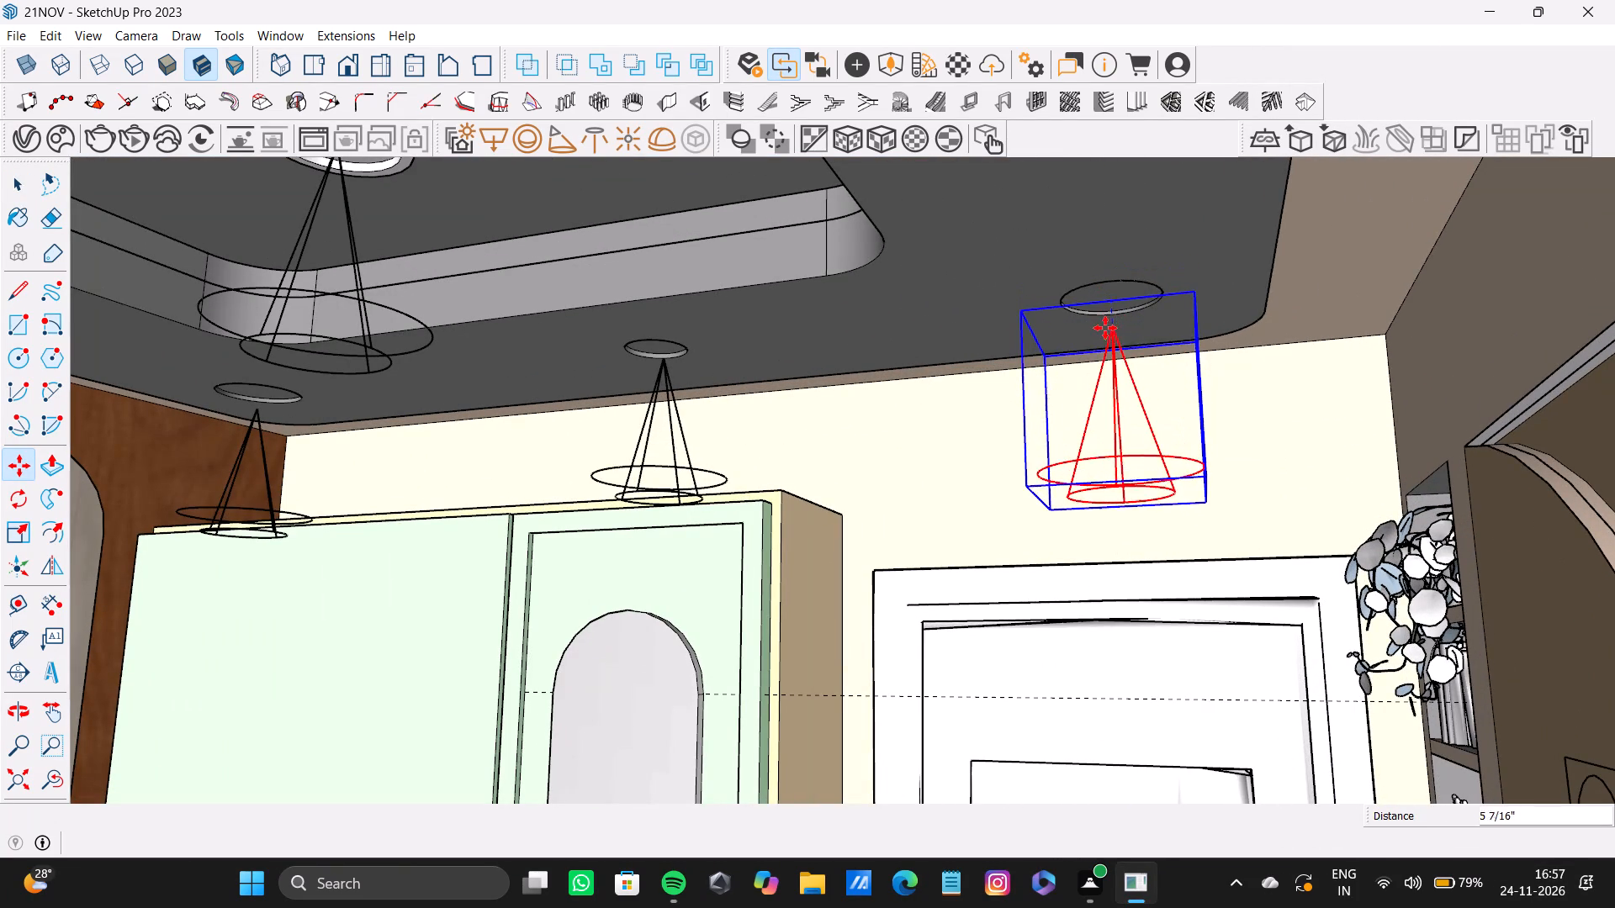
{"action": "left_click", "coordinate": [1103, 328]}
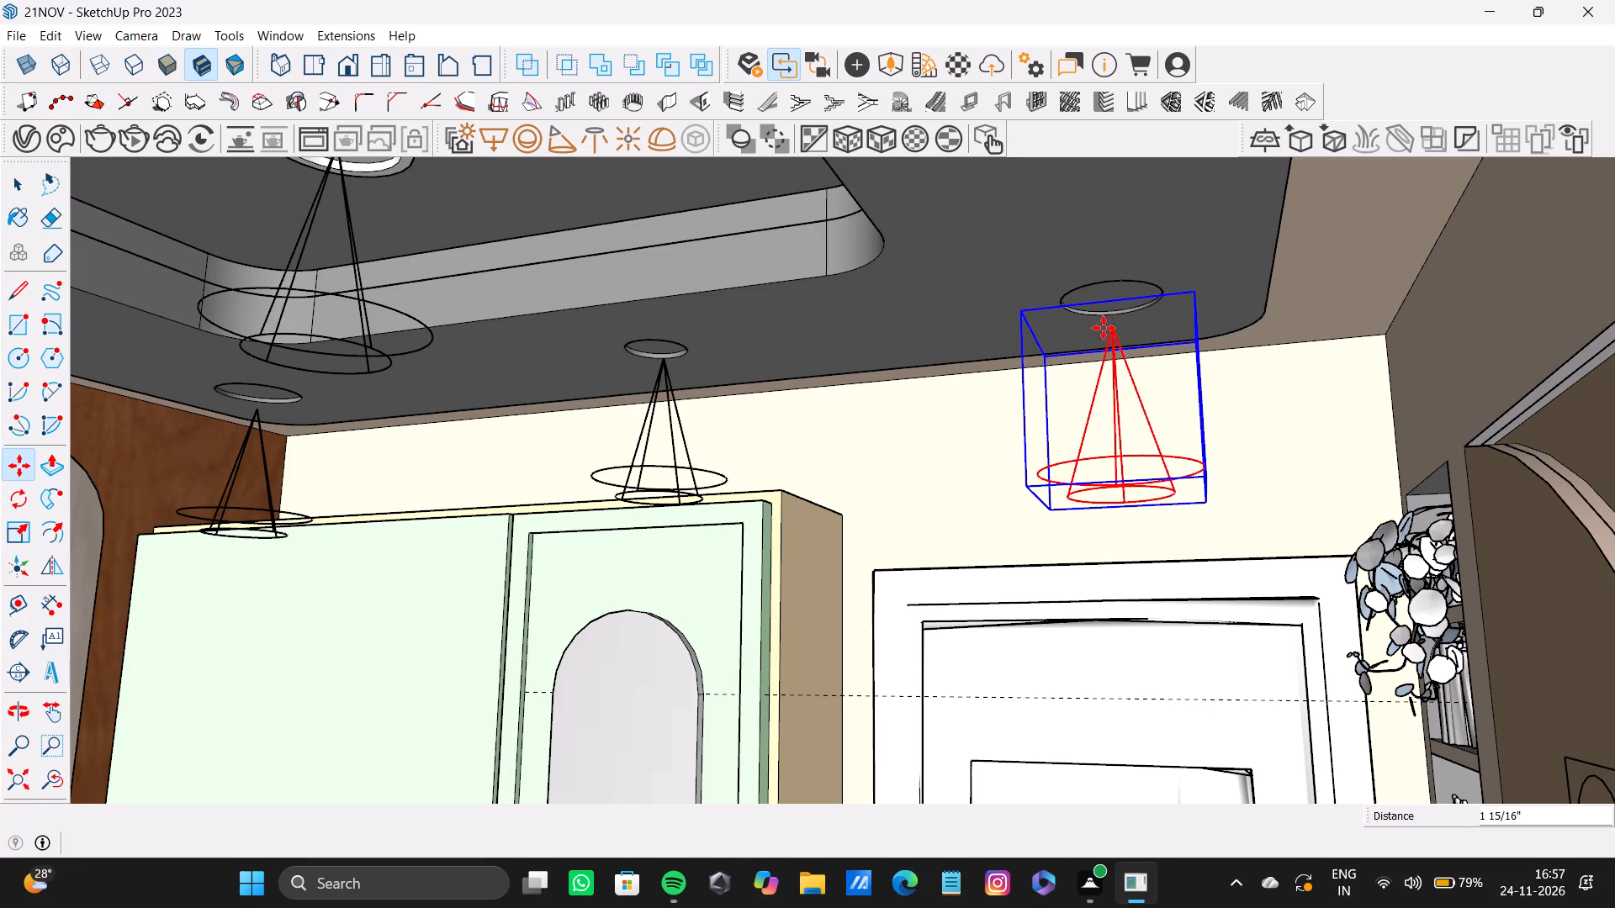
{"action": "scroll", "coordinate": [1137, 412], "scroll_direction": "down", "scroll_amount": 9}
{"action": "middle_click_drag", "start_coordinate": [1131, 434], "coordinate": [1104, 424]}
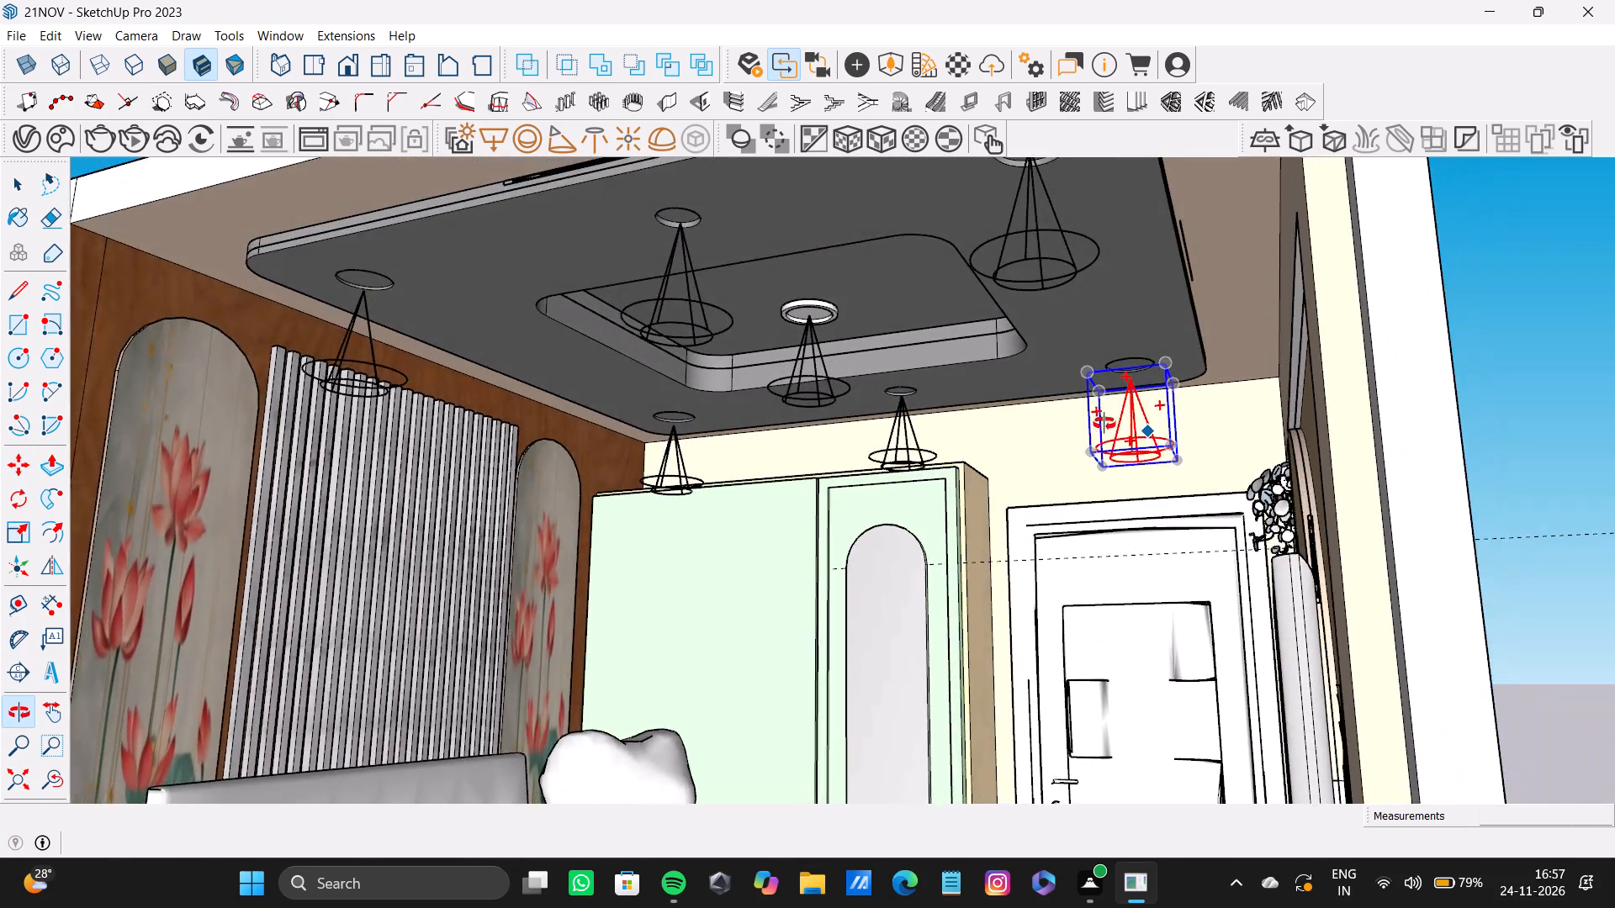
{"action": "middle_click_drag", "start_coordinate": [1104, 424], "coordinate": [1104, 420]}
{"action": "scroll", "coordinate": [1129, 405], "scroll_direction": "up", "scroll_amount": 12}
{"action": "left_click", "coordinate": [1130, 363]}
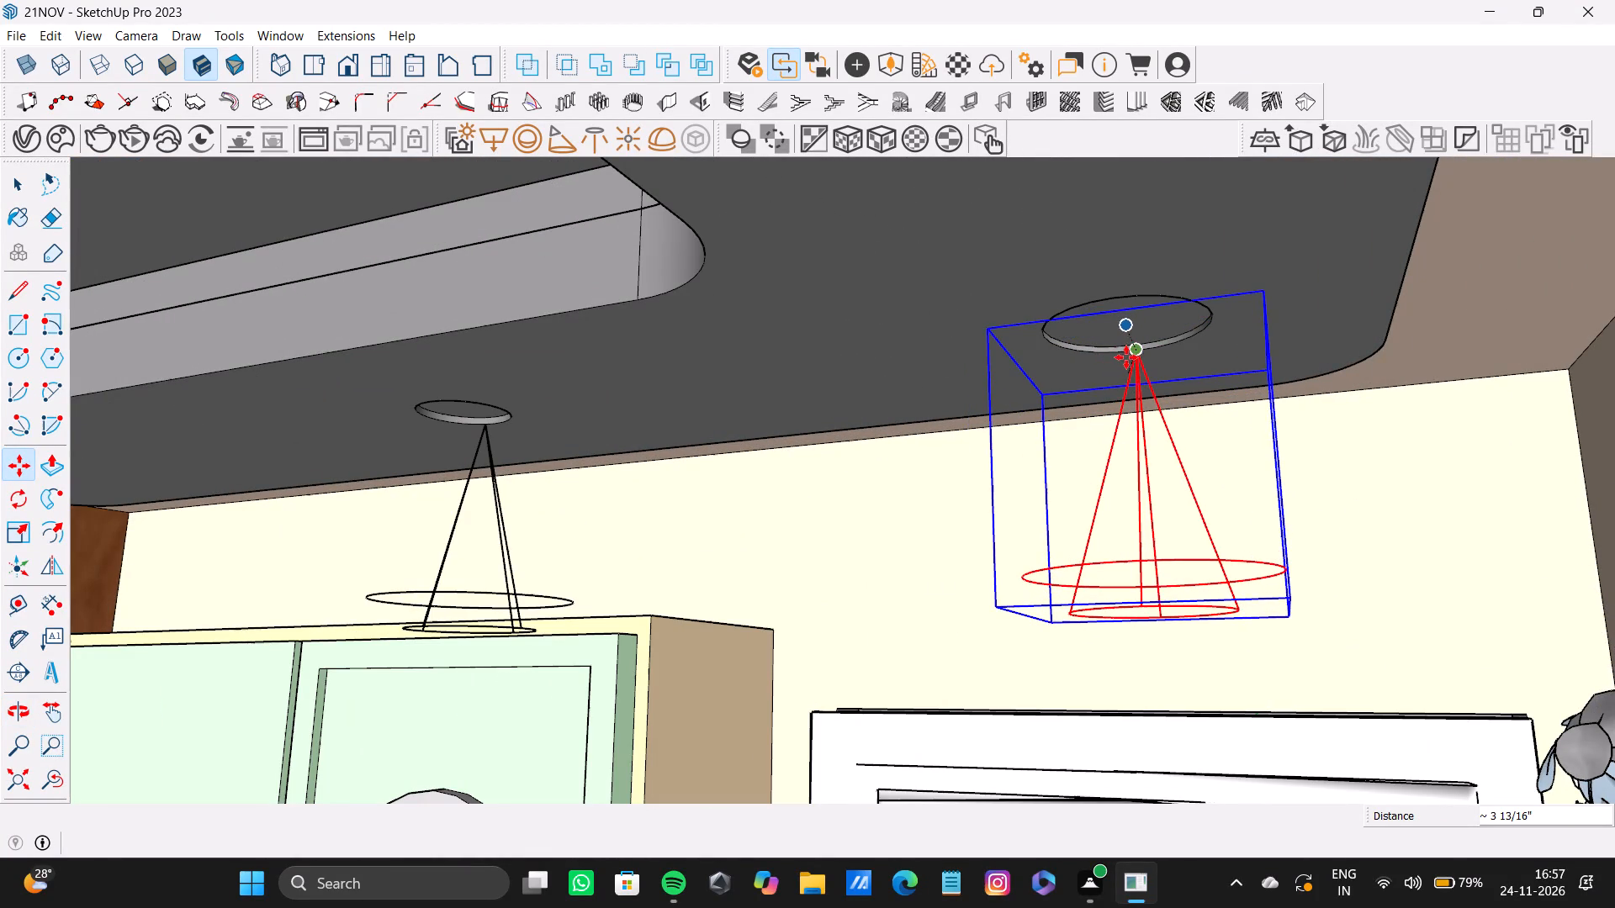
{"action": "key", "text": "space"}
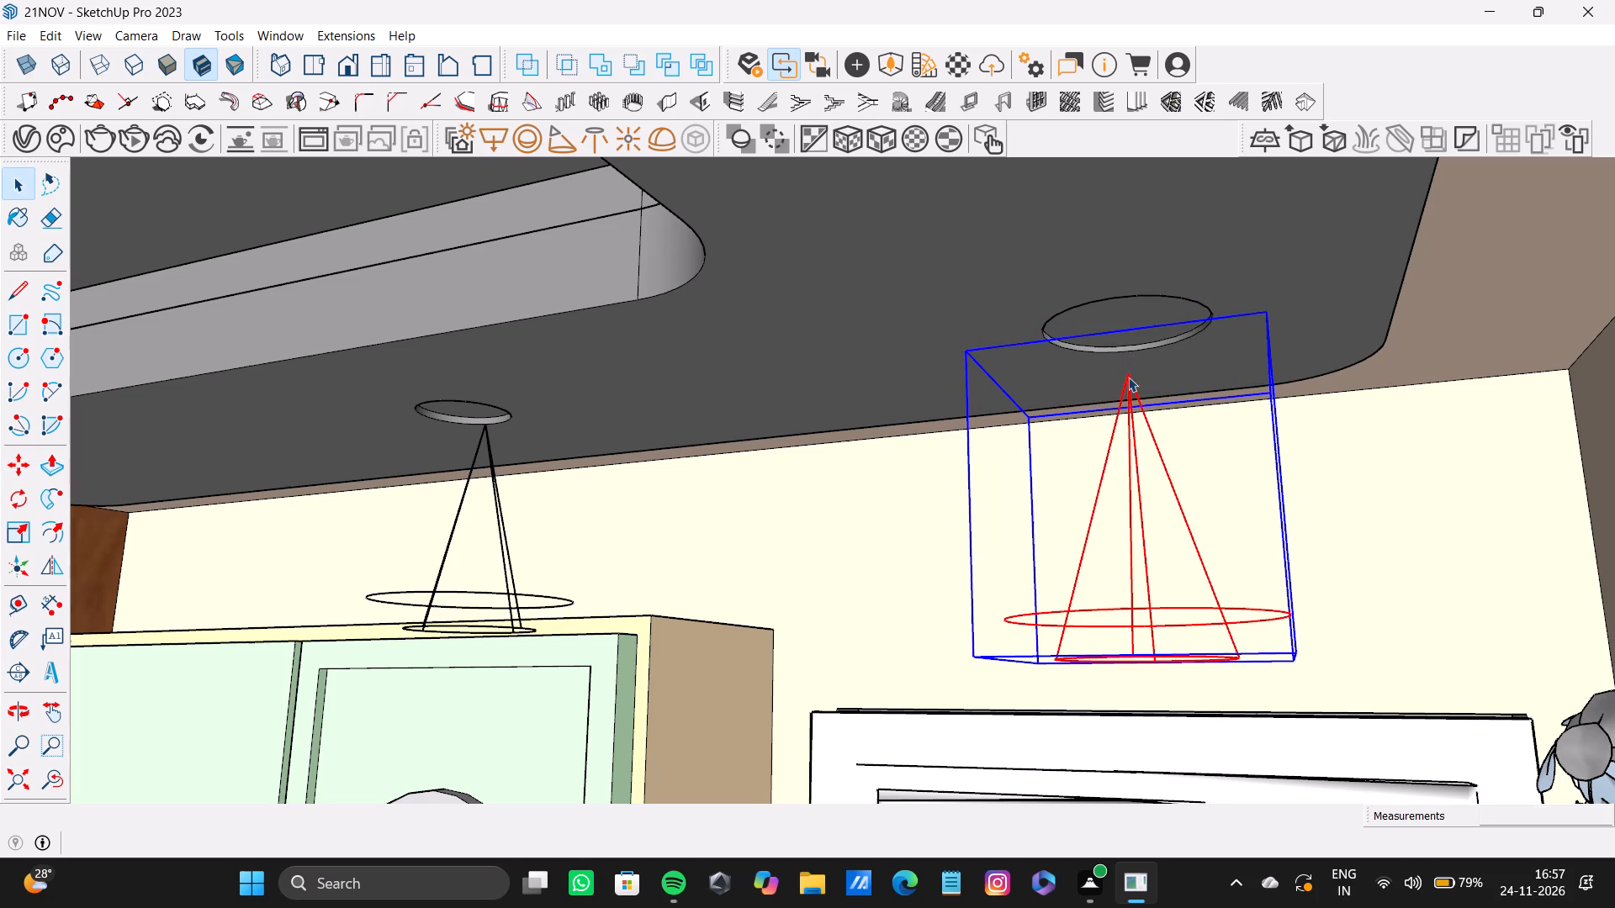
Move the spotlight above the wardrobe's arched mirror to its ceiling recess and shift it about 3 1/16" downward.
{"action": "middle_click_drag", "start_coordinate": [1128, 377], "coordinate": [1125, 361]}
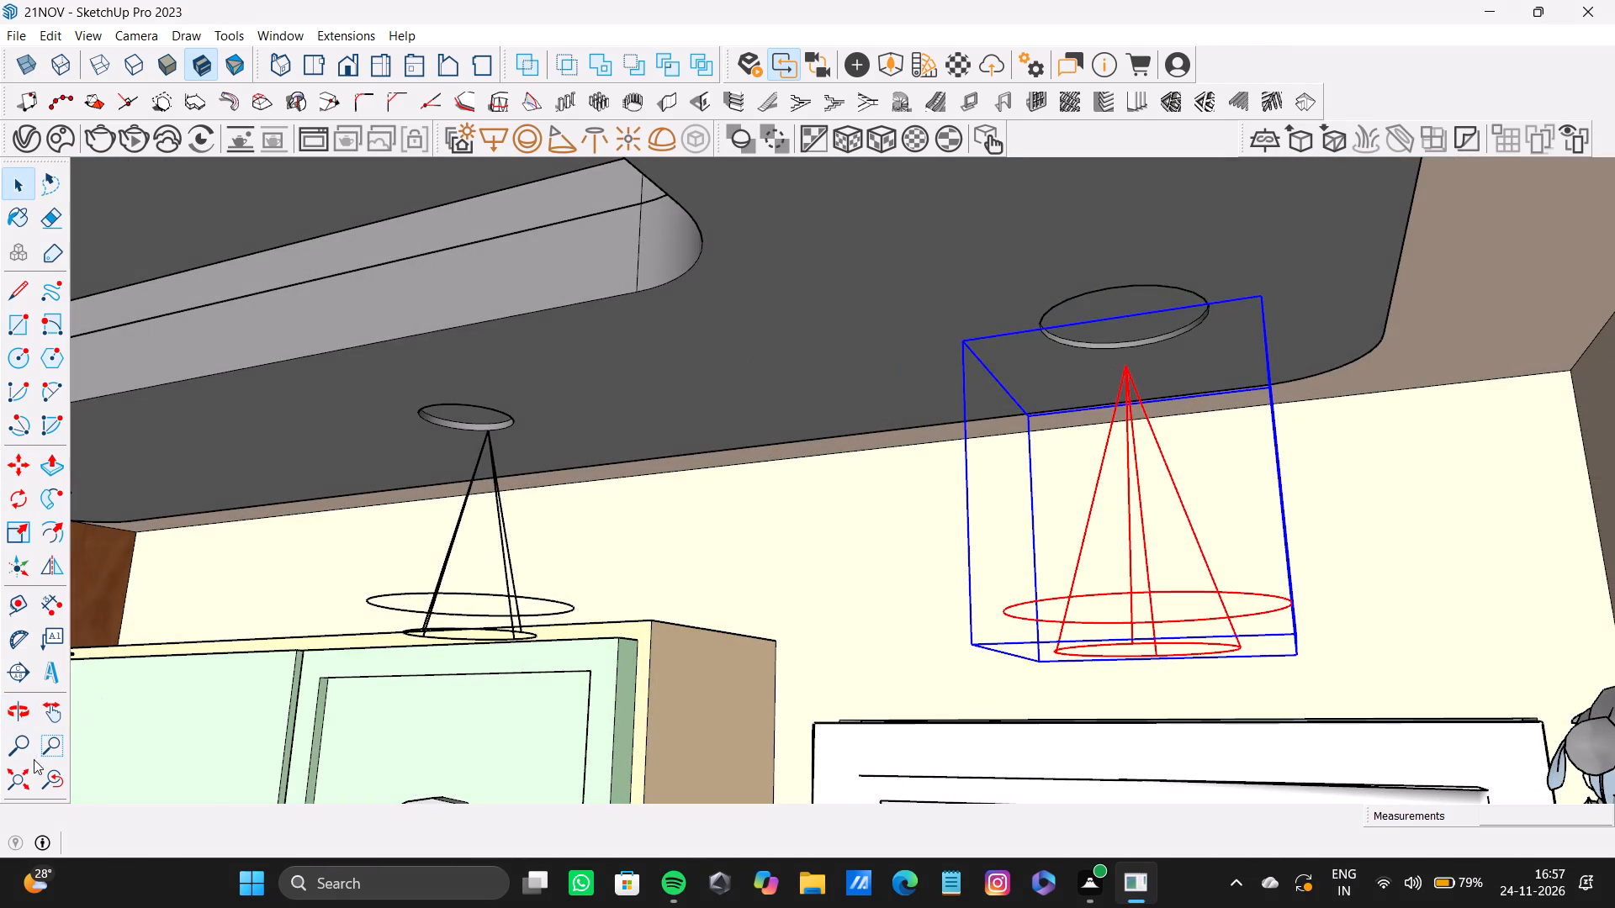
{"action": "left_click", "coordinate": [10, 783]}
{"action": "middle_click_drag", "start_coordinate": [297, 678], "coordinate": [493, 612]}
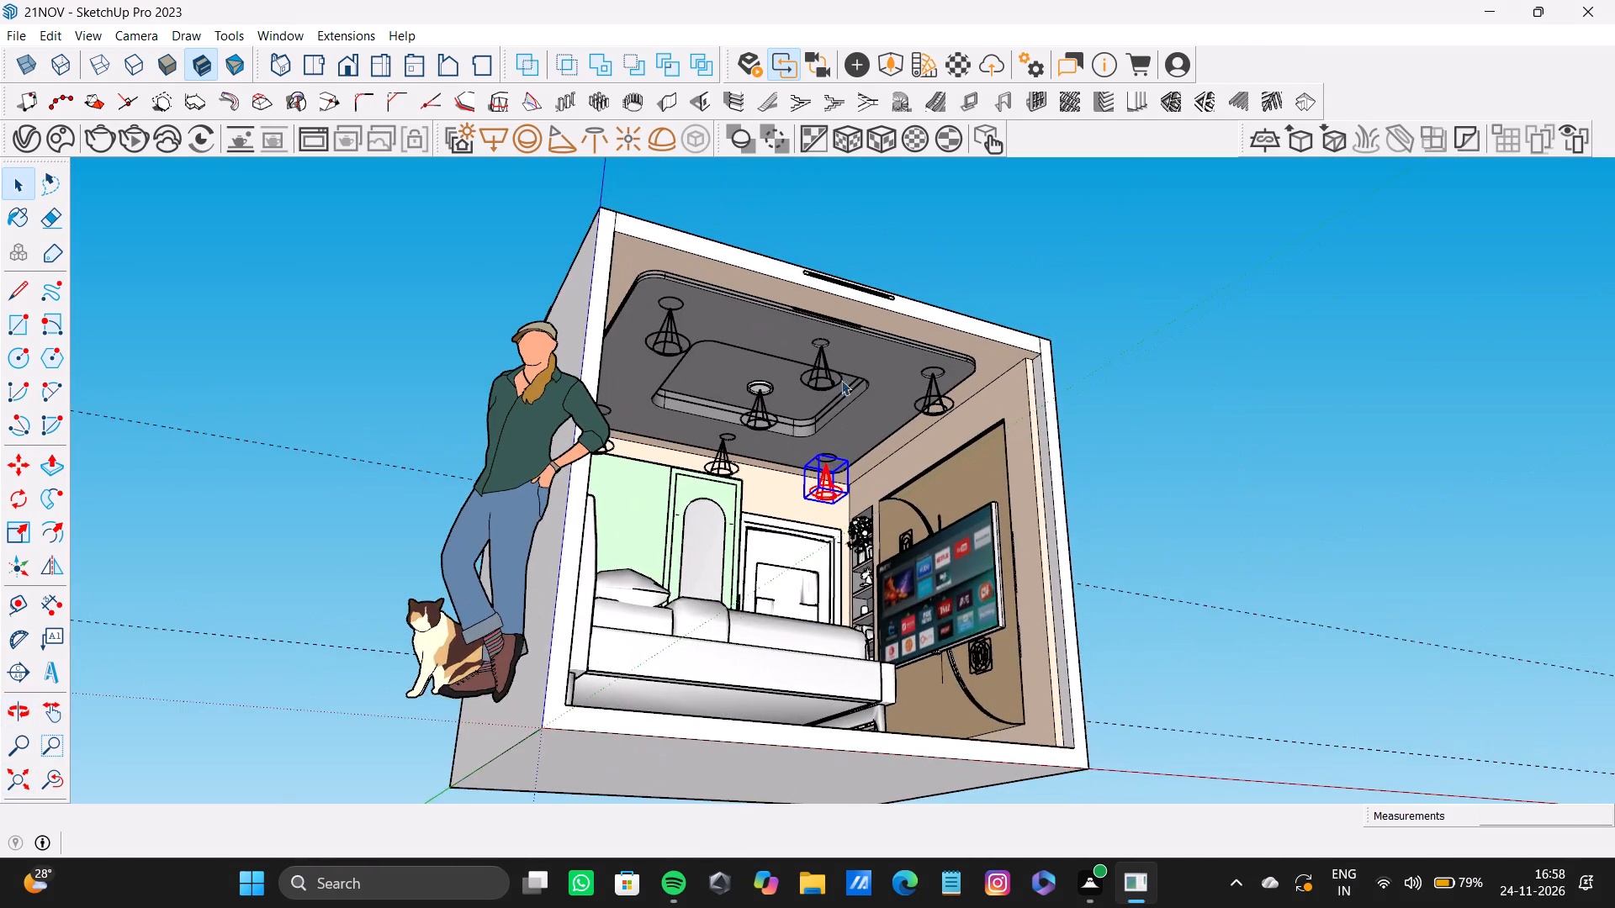
{"action": "scroll", "coordinate": [841, 378], "scroll_direction": "up", "scroll_amount": 18}
{"action": "left_click", "coordinate": [748, 421]}
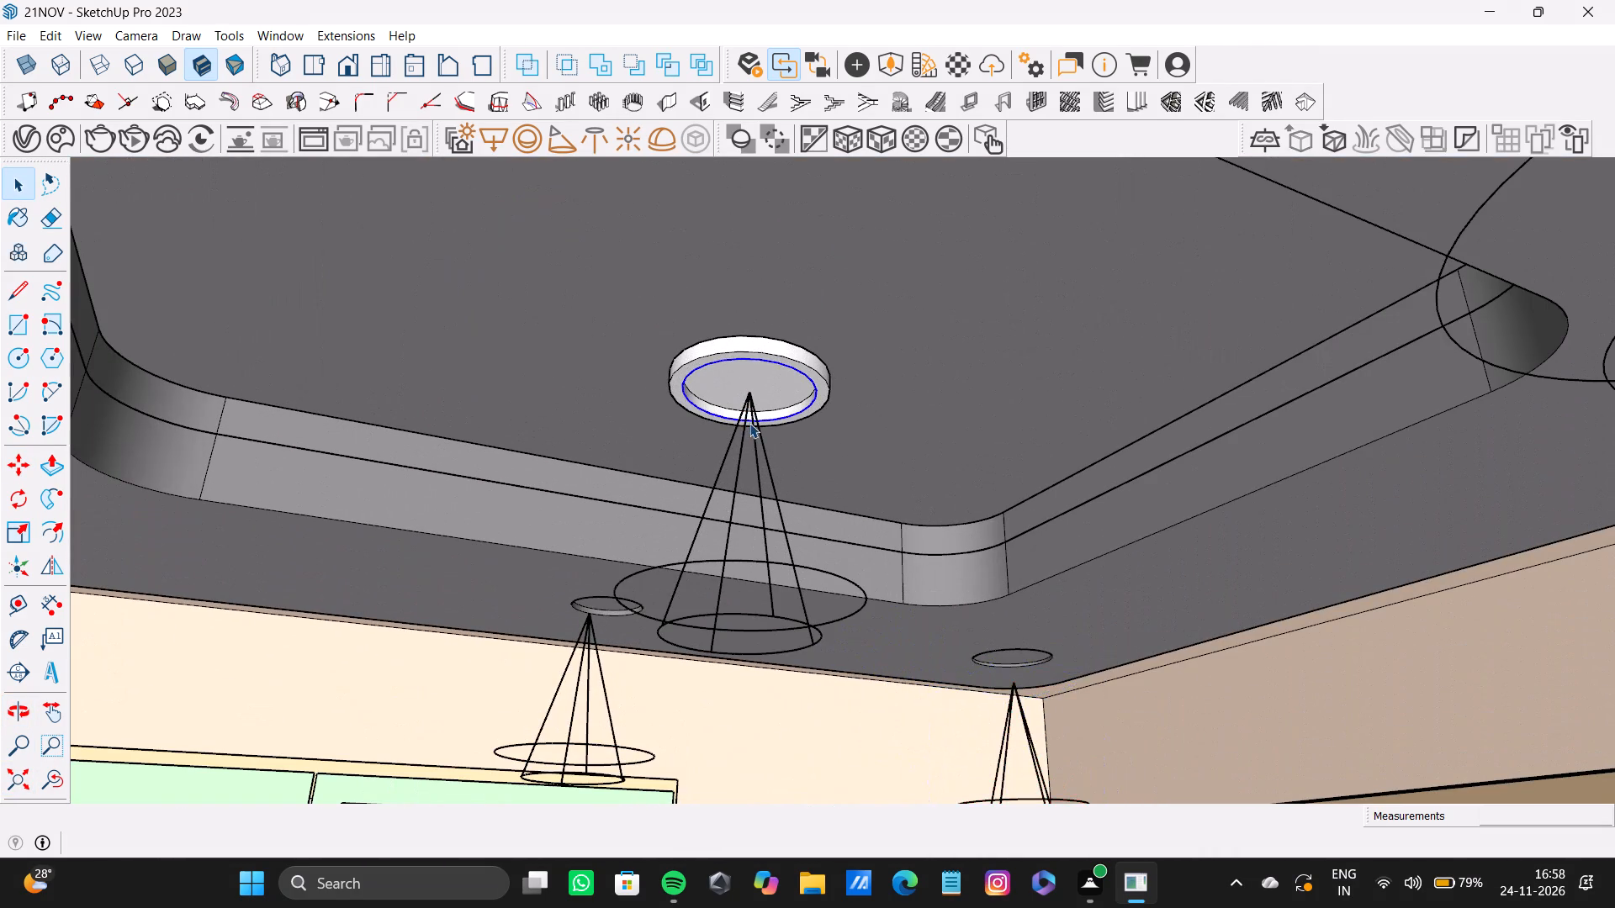
{"action": "middle_click_drag", "start_coordinate": [741, 536], "coordinate": [1207, 479]}
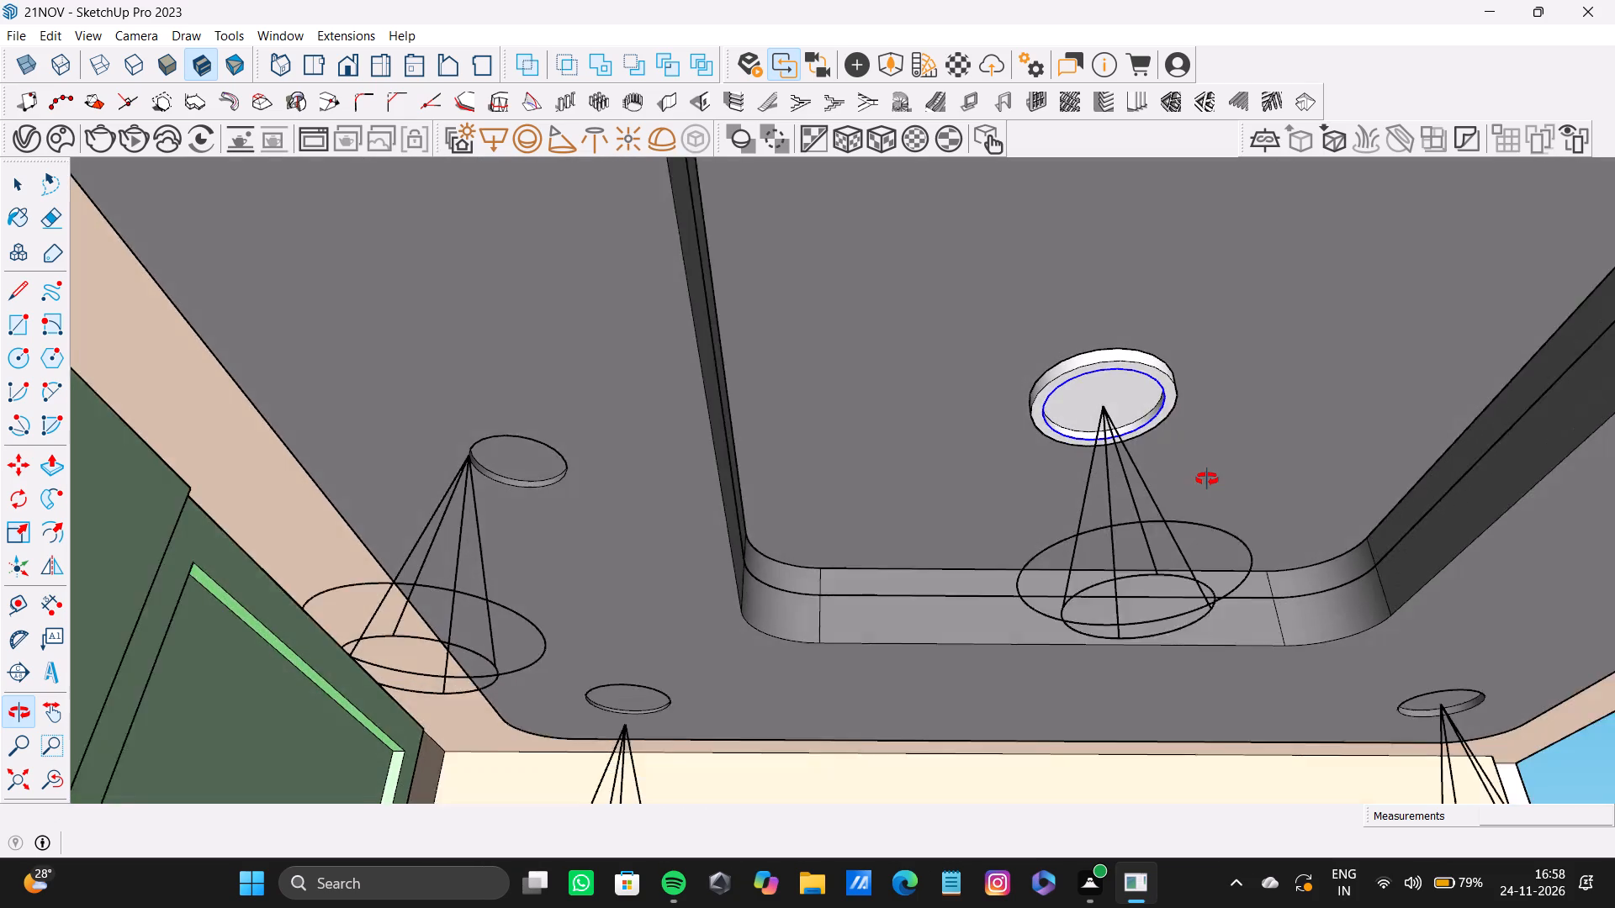
{"action": "middle_click_drag", "start_coordinate": [1207, 479], "coordinate": [1210, 484]}
{"action": "left_click", "coordinate": [463, 517]}
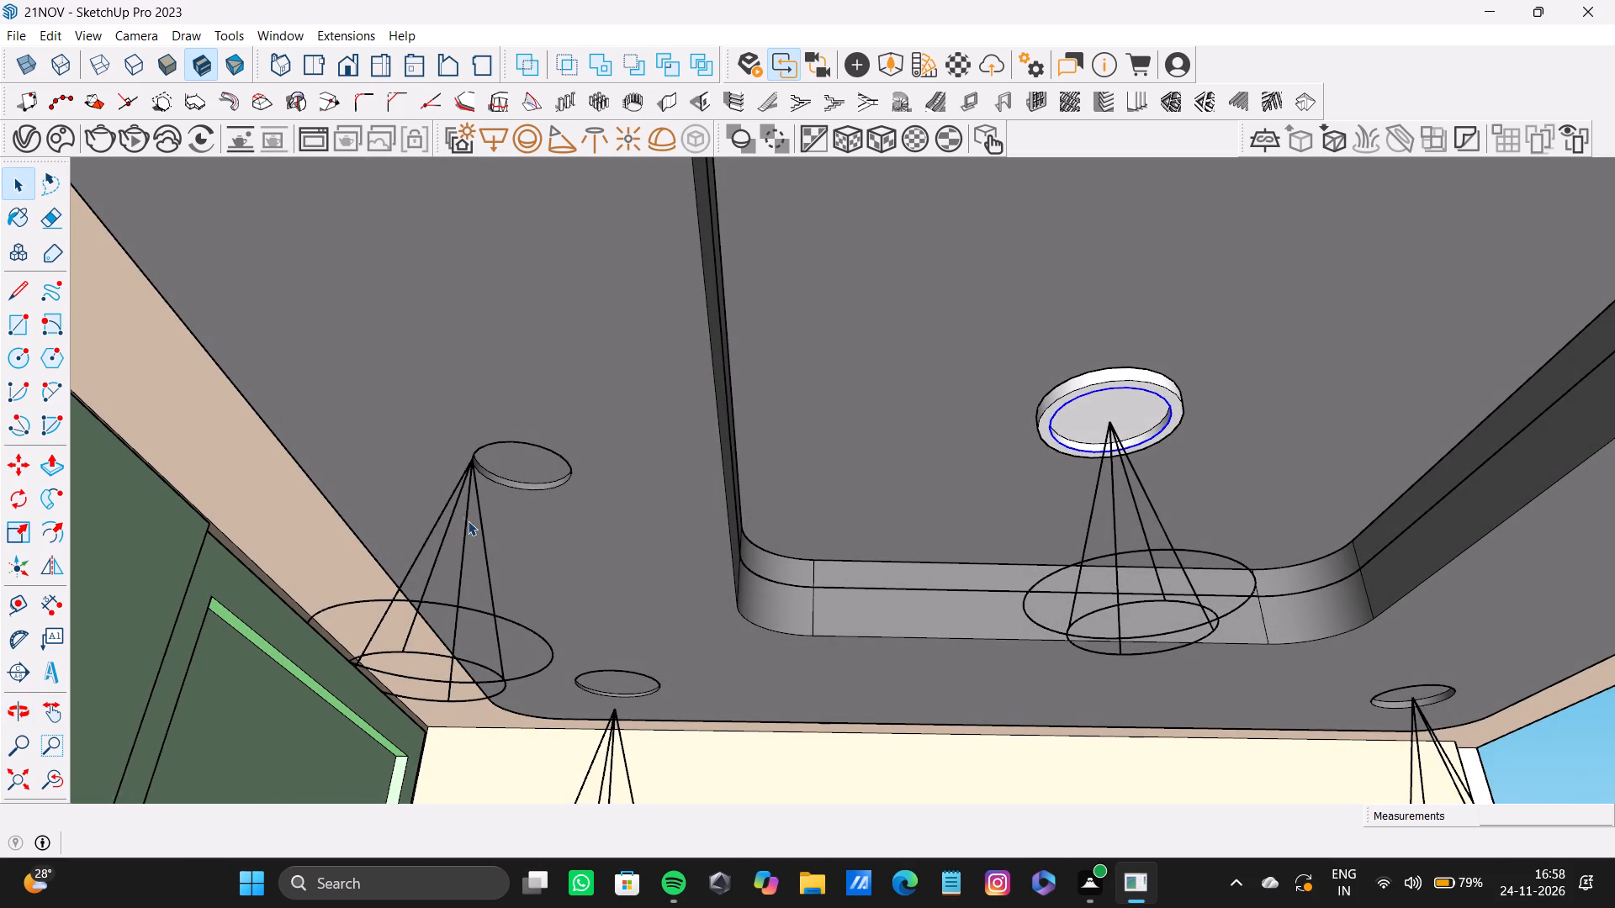
{"action": "key", "text": "m"}
{"action": "left_click", "coordinate": [478, 457]}
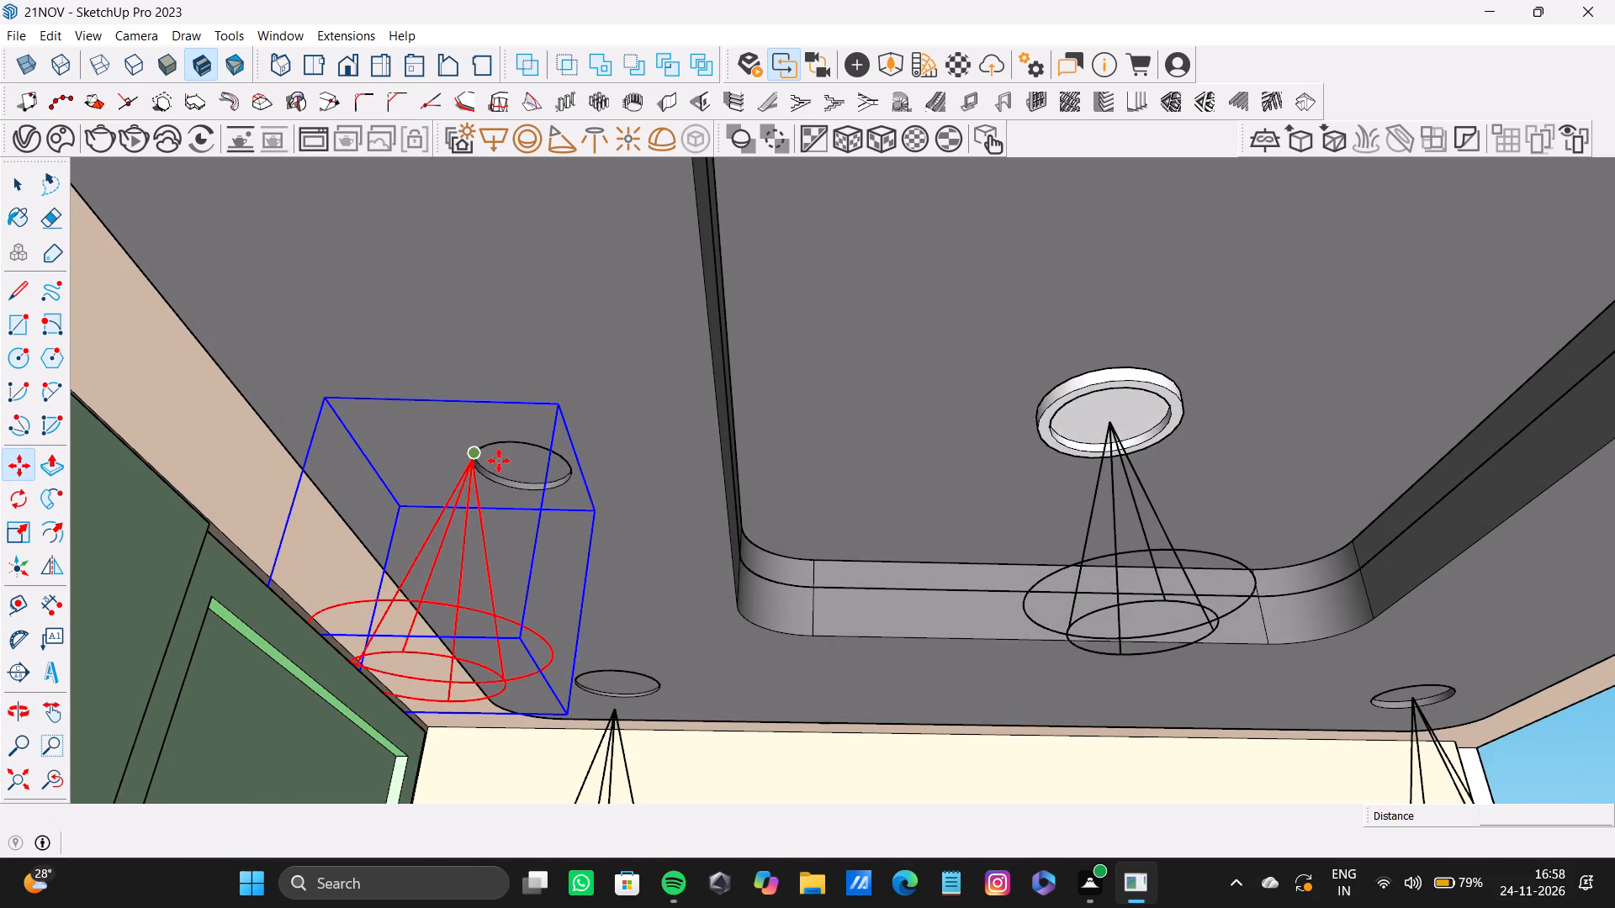
{"action": "left_click", "coordinate": [530, 459]}
{"action": "left_click", "coordinate": [530, 463]}
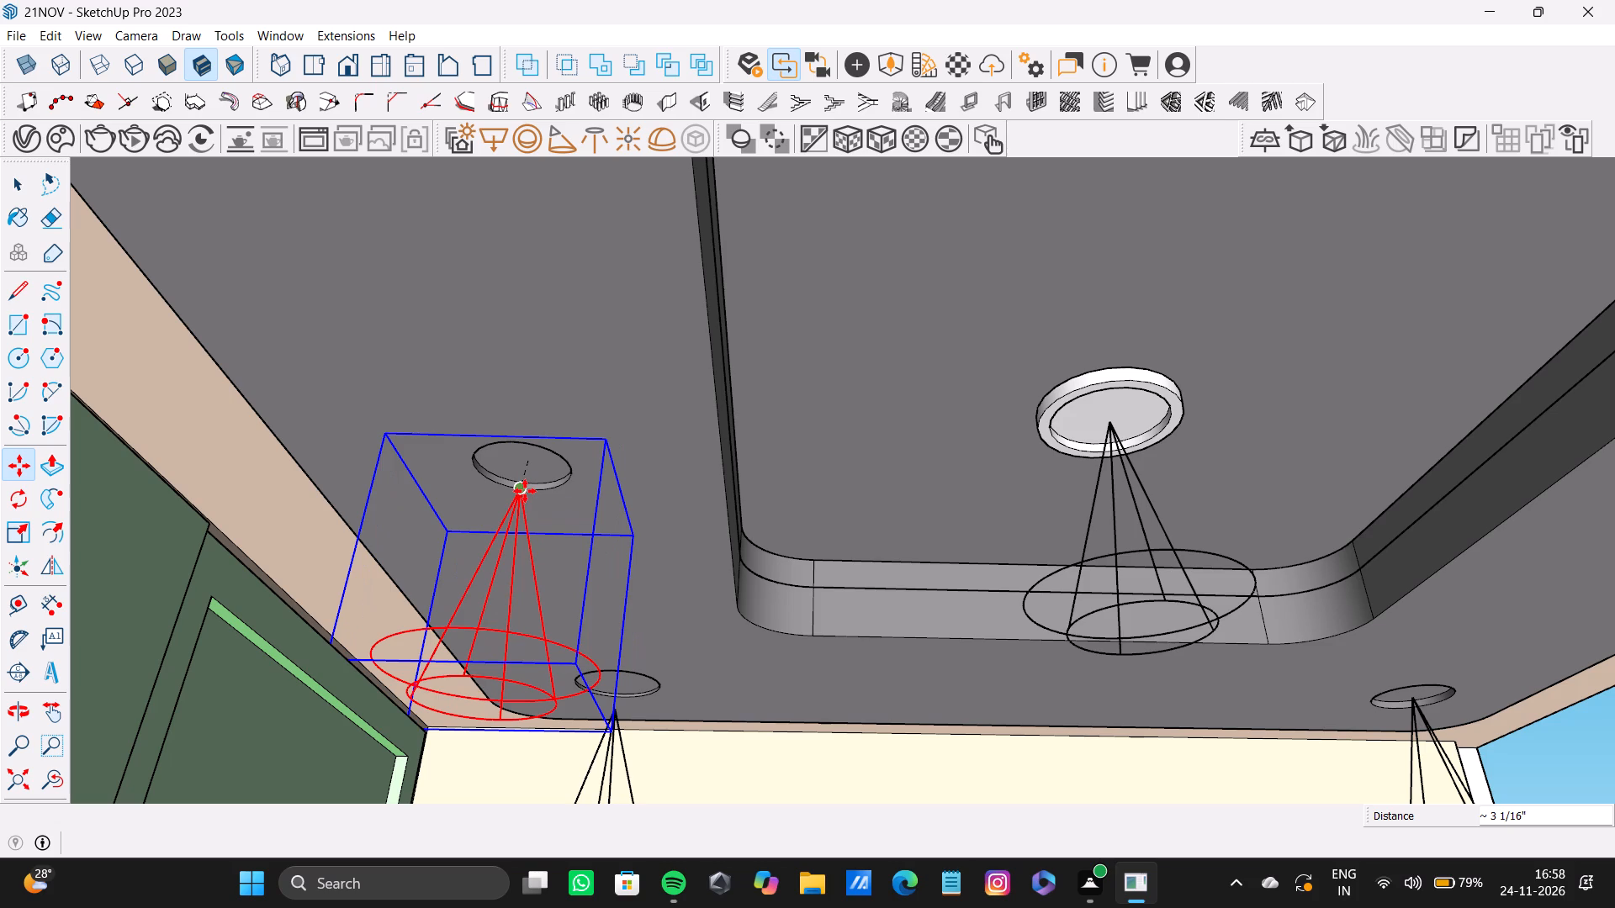
{"action": "left_click", "coordinate": [525, 491]}
Move the spotlight above the wardrobe's mirror by about 2 1/16" to line its tip up with the recess centre.
{"action": "middle_click_drag", "start_coordinate": [545, 493], "coordinate": [363, 579]}
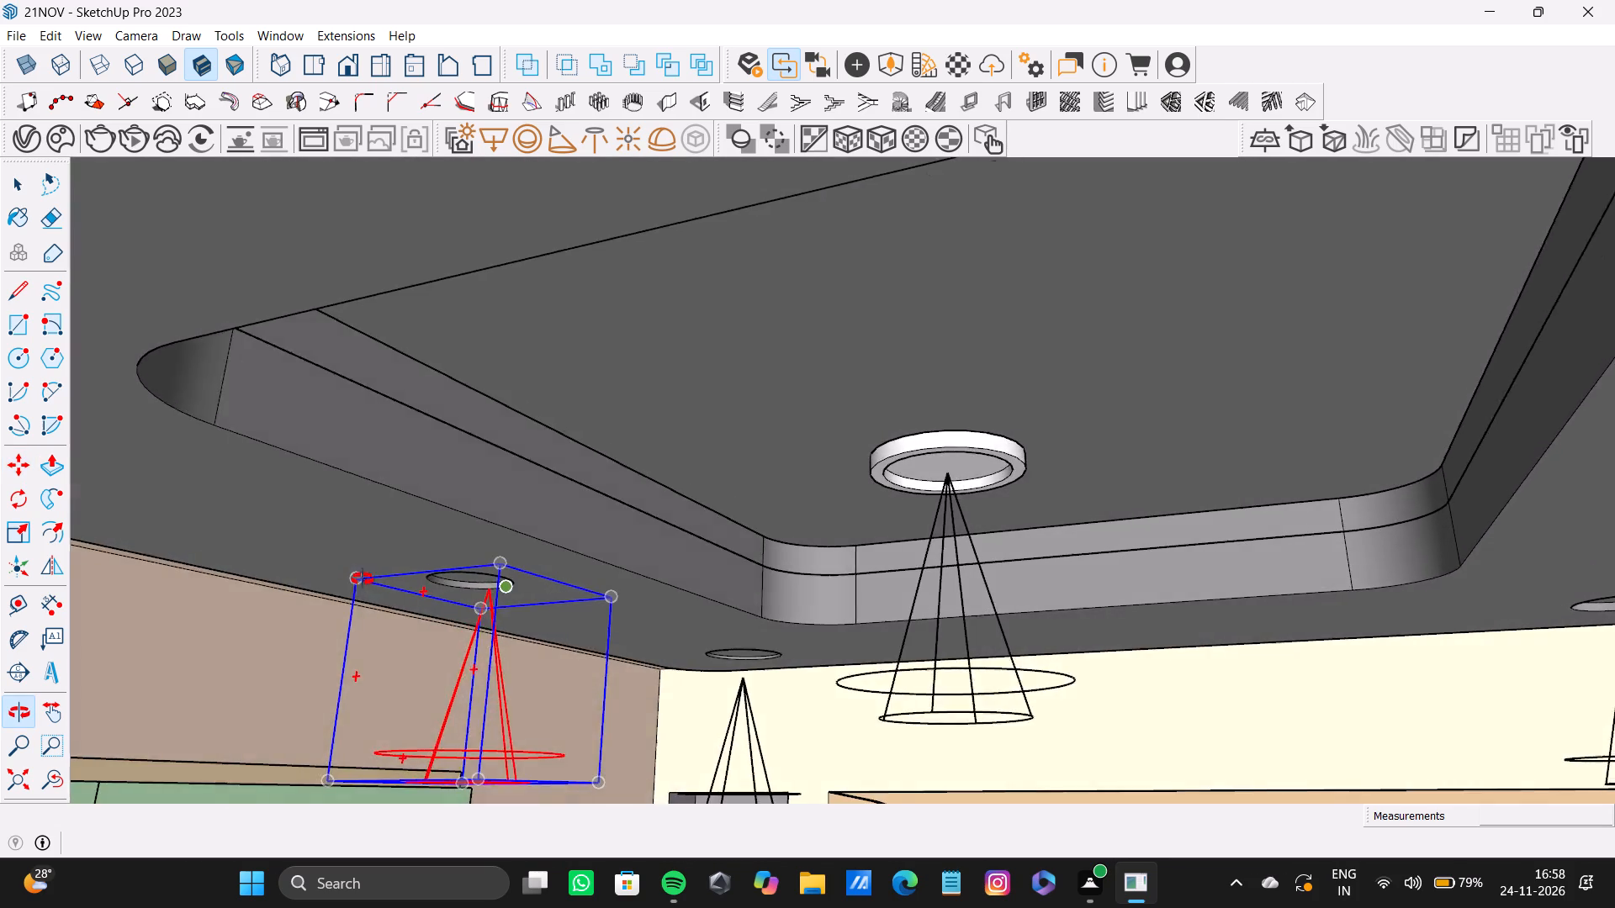
{"action": "middle_click_drag", "start_coordinate": [363, 579], "coordinate": [395, 567]}
{"action": "scroll", "coordinate": [543, 575], "scroll_direction": "up", "scroll_amount": 4}
{"action": "middle_click_drag", "start_coordinate": [506, 569], "coordinate": [573, 499]}
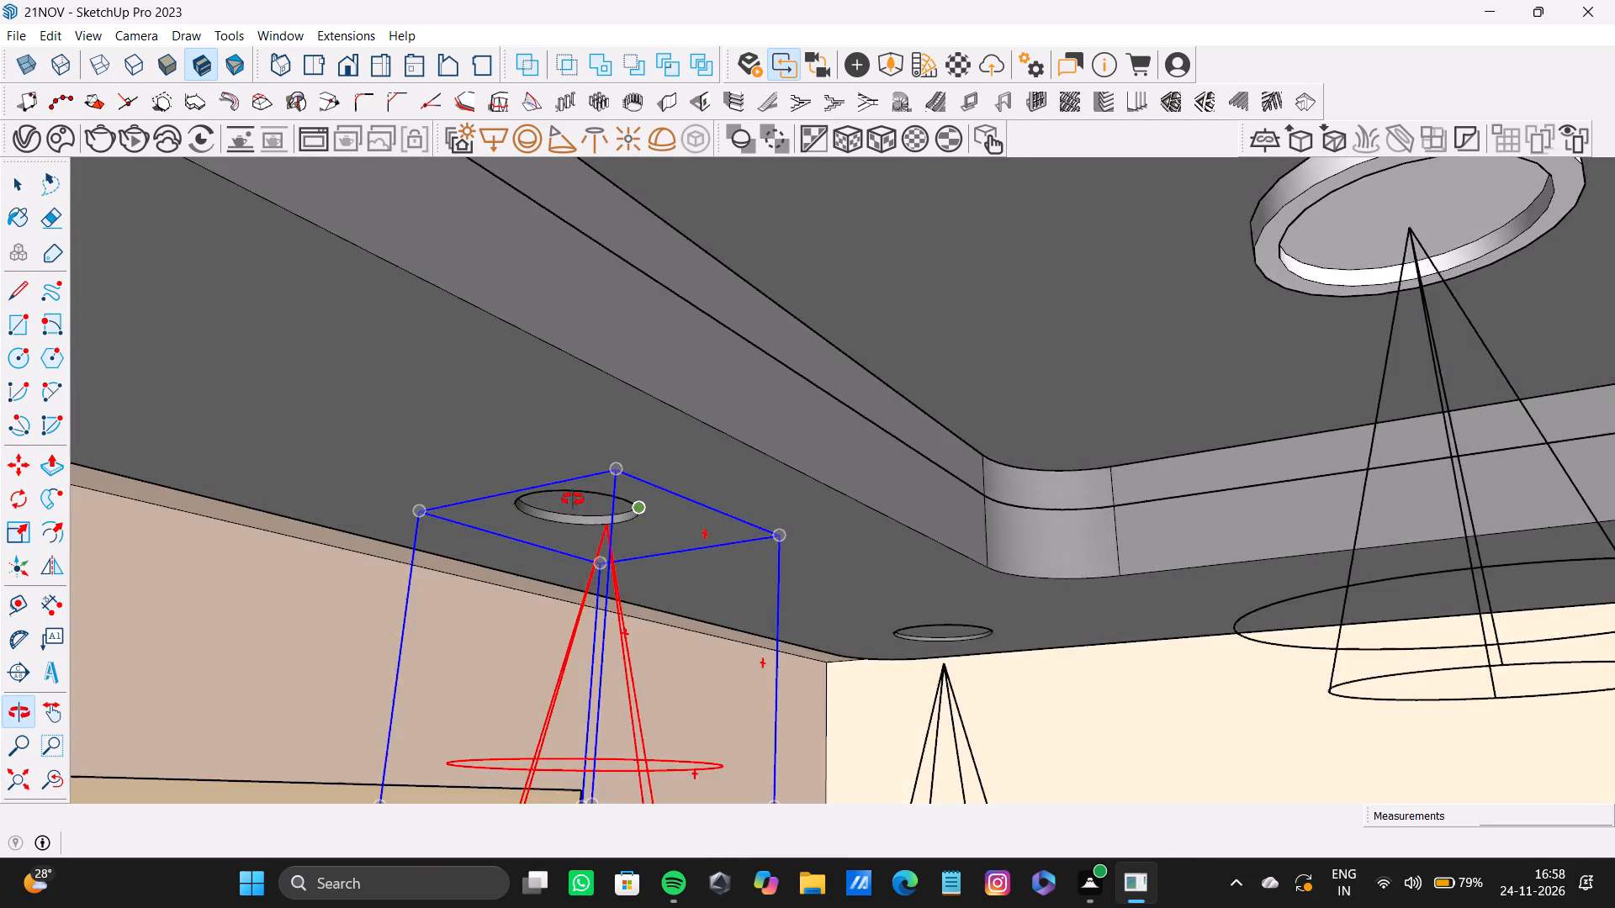
{"action": "middle_click_drag", "start_coordinate": [573, 499], "coordinate": [572, 500]}
{"action": "scroll", "coordinate": [587, 524], "scroll_direction": "up", "scroll_amount": 7}
{"action": "left_click", "coordinate": [606, 530]}
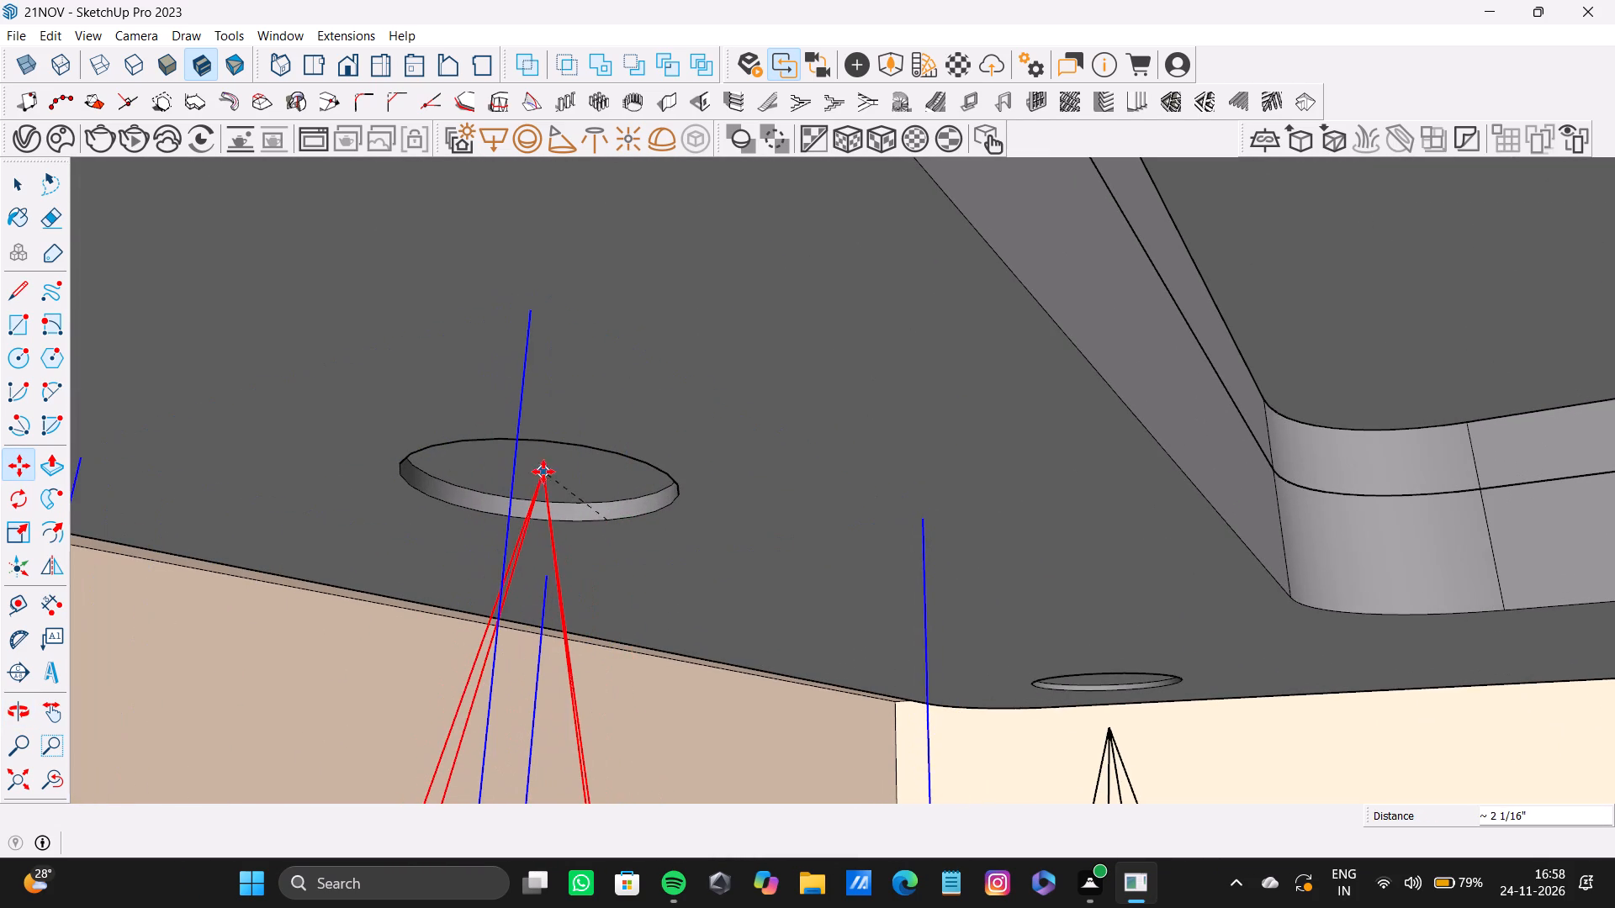
{"action": "left_click", "coordinate": [543, 472]}
Lower the spotlight above the wardrobe's mirror straight down along the vertical axis by about 3/8".
{"action": "left_click", "coordinate": [540, 470]}
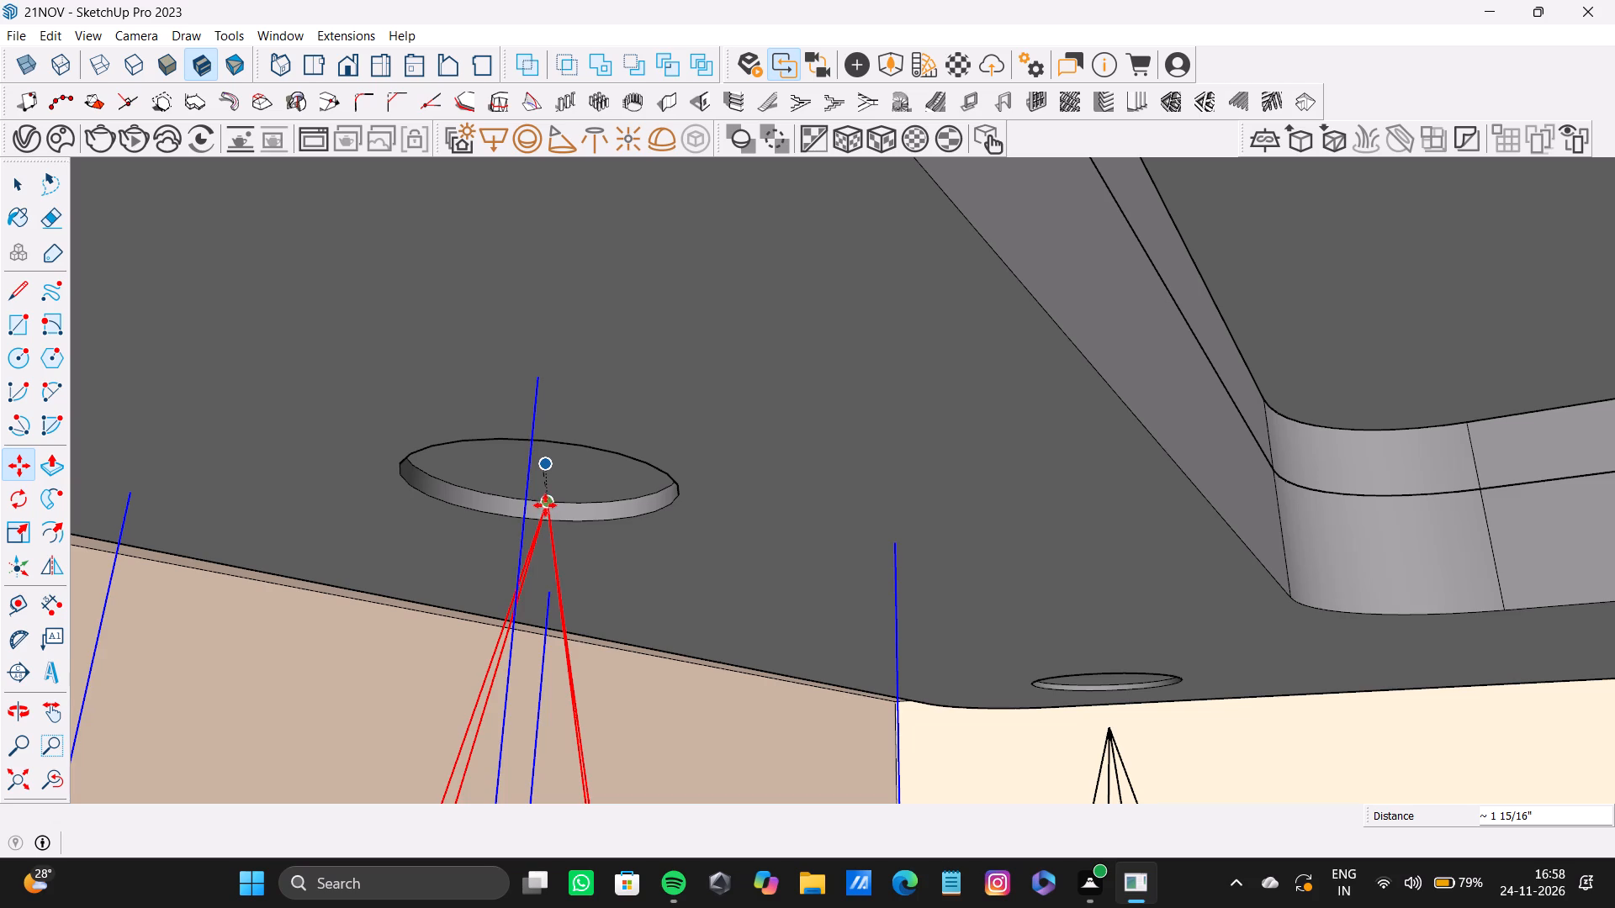
{"action": "key", "text": "Up"}
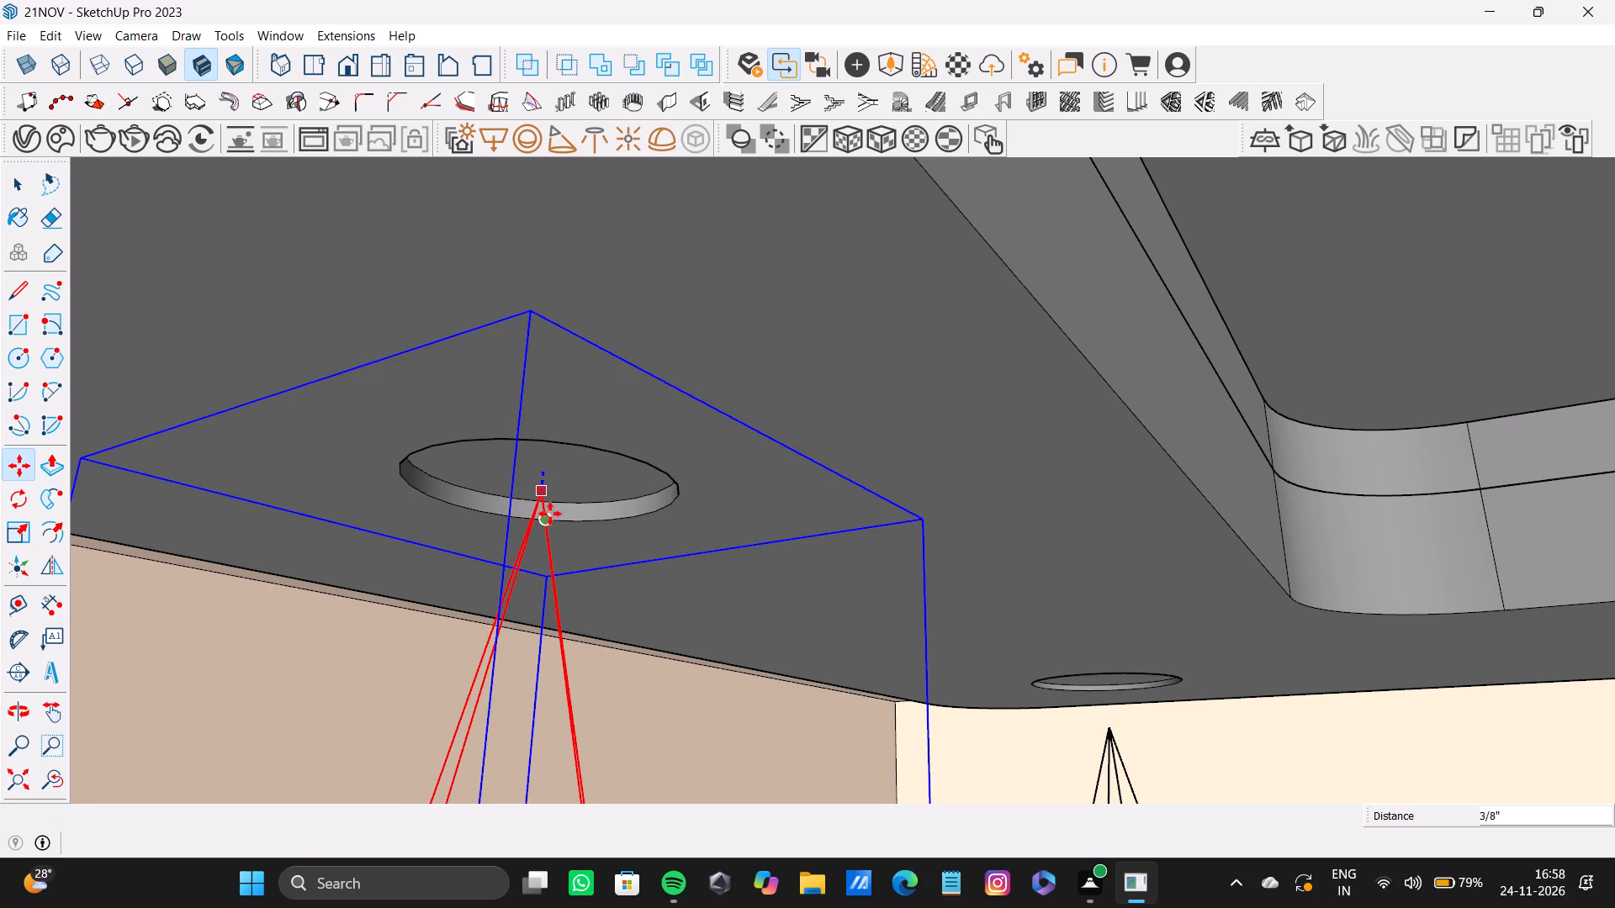
{"action": "left_click", "coordinate": [550, 517]}
{"action": "scroll", "coordinate": [561, 523], "scroll_direction": "down", "scroll_amount": 6}
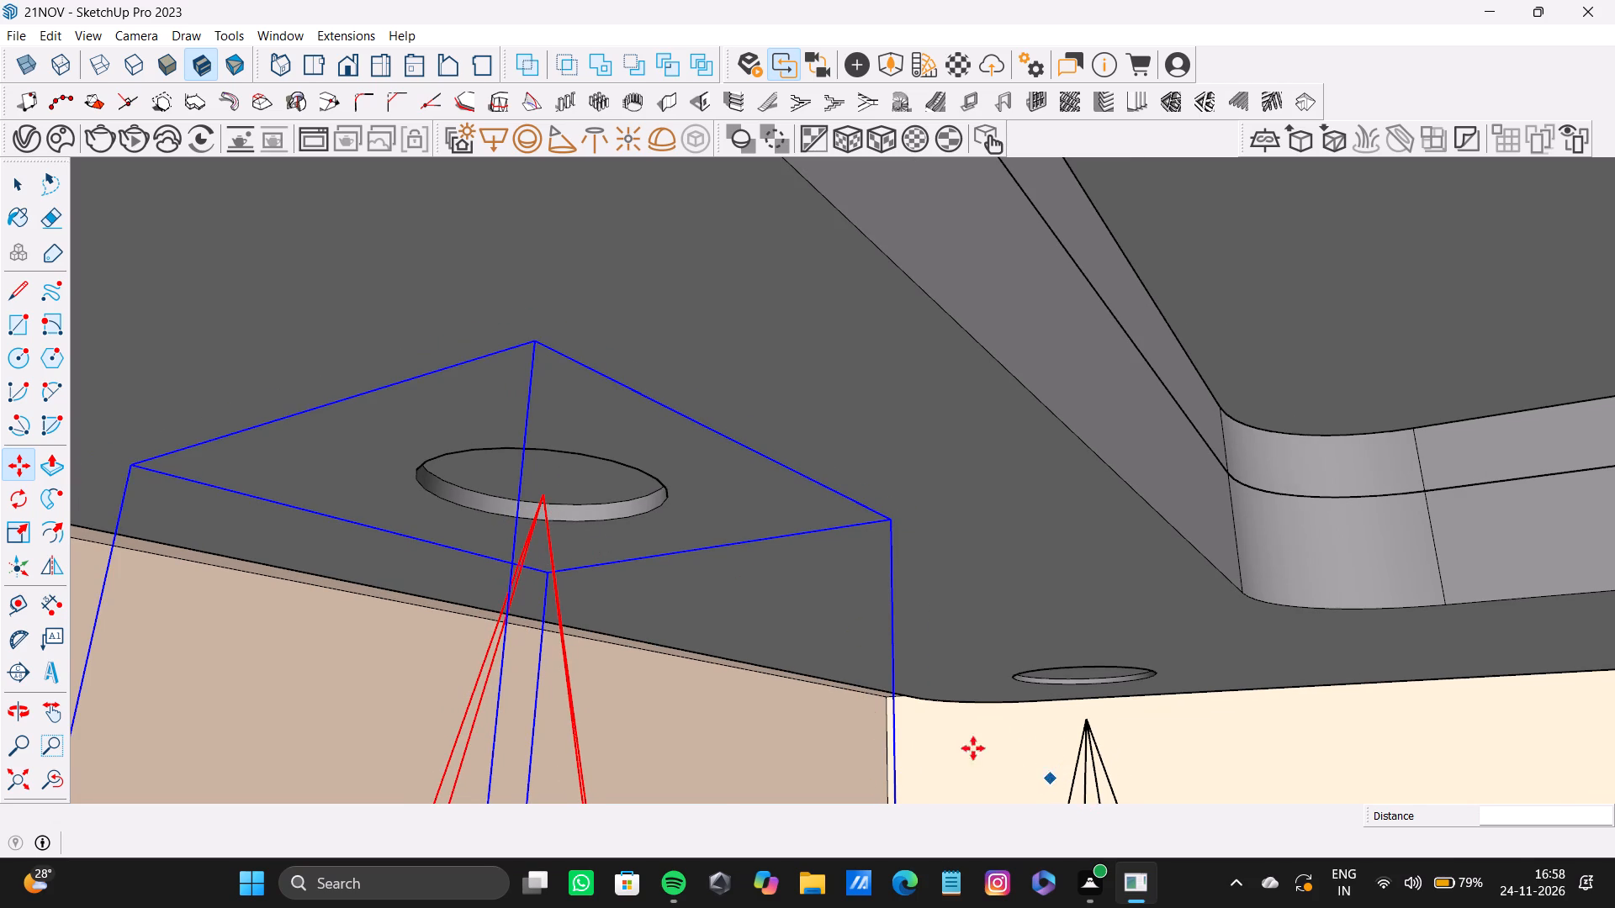
{"action": "scroll", "coordinate": [695, 683], "scroll_direction": "down", "scroll_amount": 5}
{"action": "key", "text": "space"}
Select the ceiling spotlight above the door and examine its alignment and height relative to its recess from several angles.
{"action": "middle_click_drag", "start_coordinate": [640, 647], "coordinate": [745, 643]}
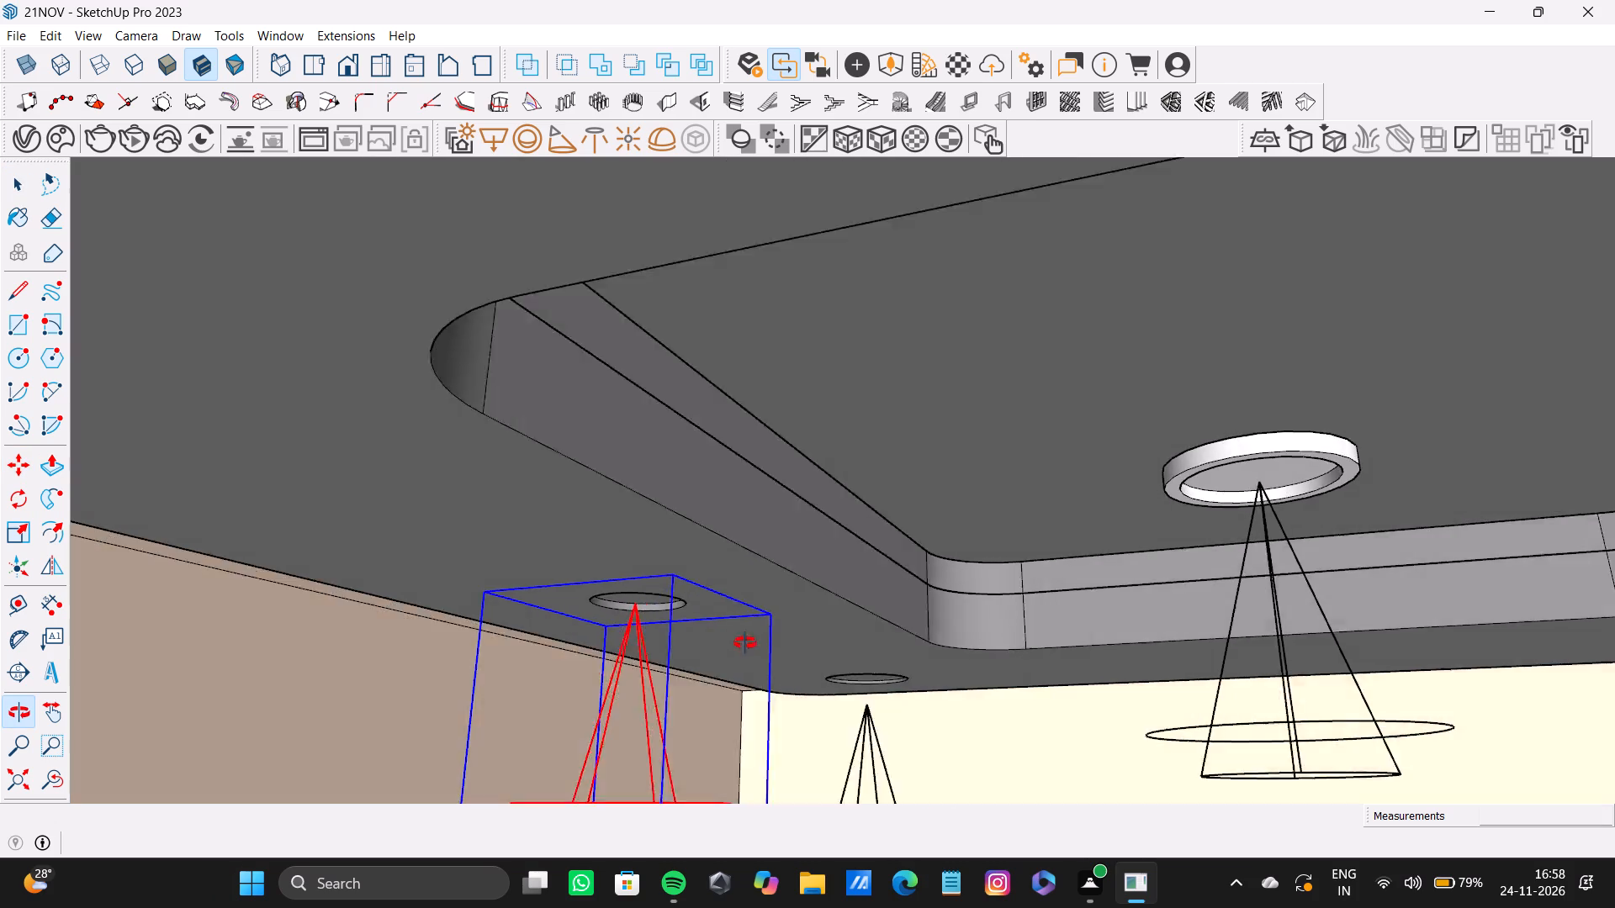
{"action": "middle_click_drag", "start_coordinate": [745, 643], "coordinate": [695, 583]}
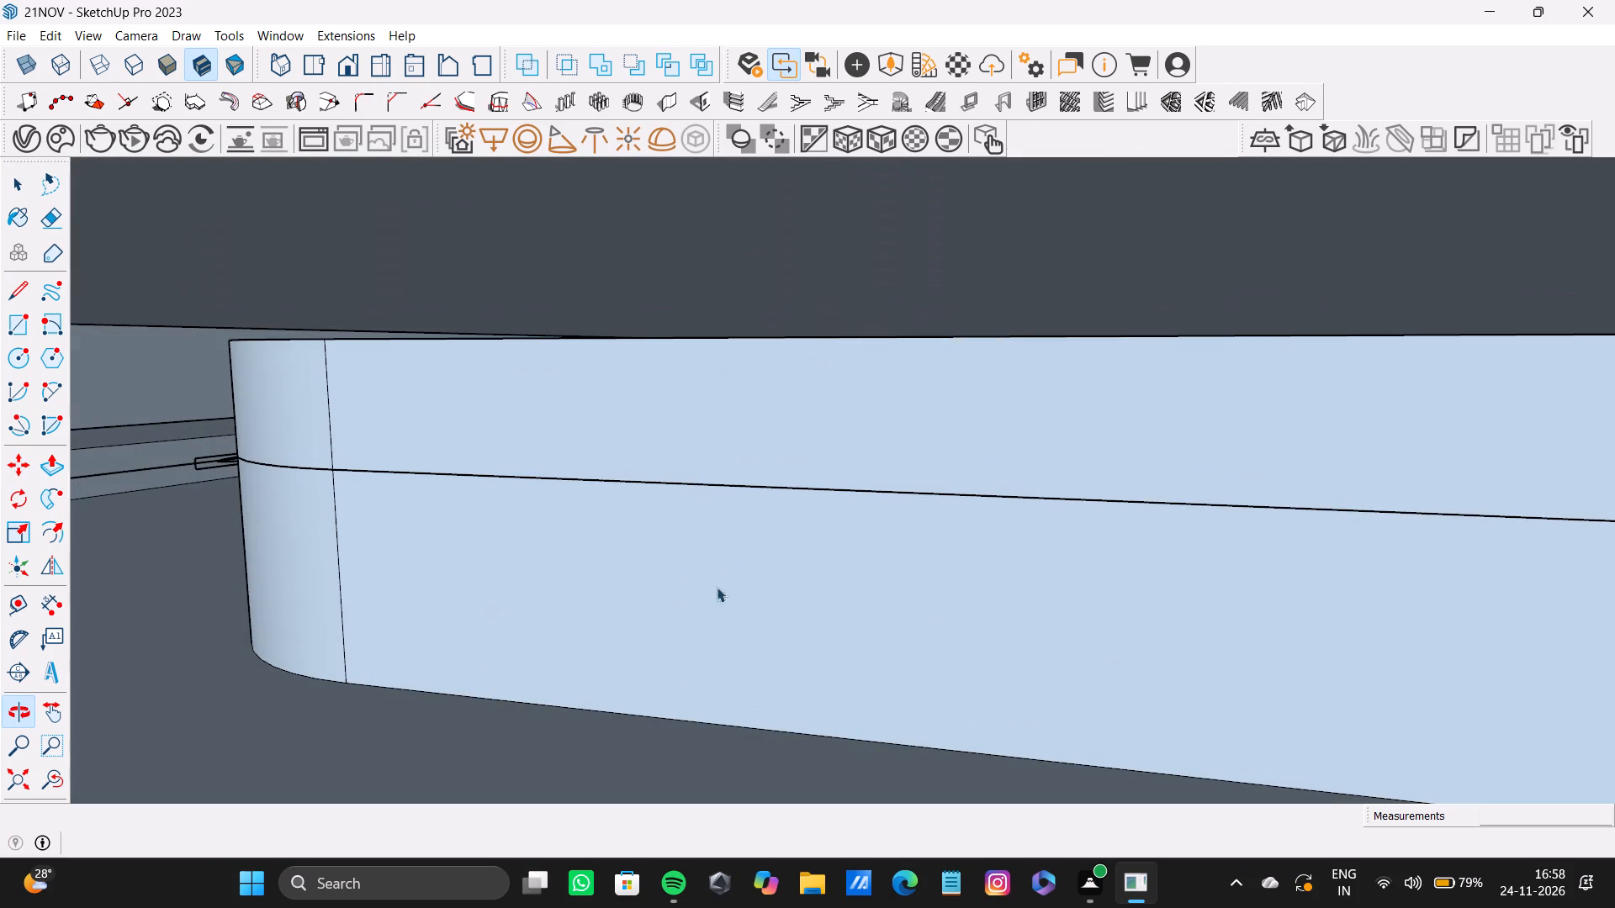
{"action": "left_click", "coordinate": [22, 789]}
{"action": "middle_click_drag", "start_coordinate": [844, 668], "coordinate": [613, 408]}
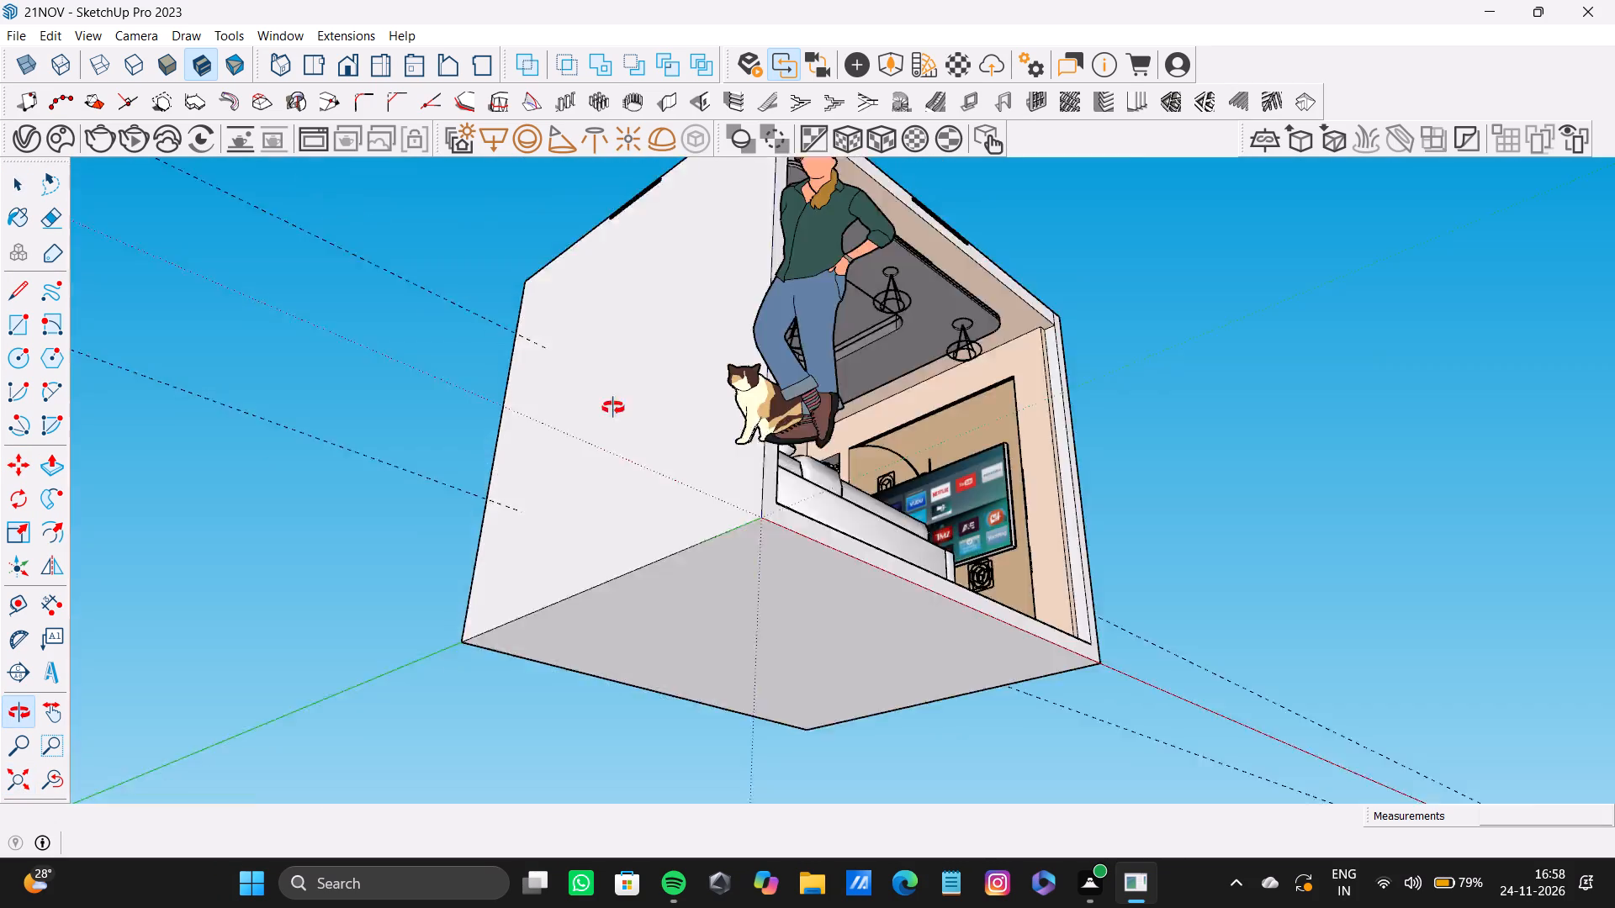
{"action": "middle_click_drag", "start_coordinate": [613, 408], "coordinate": [564, 520]}
{"action": "scroll", "coordinate": [857, 451], "scroll_direction": "up", "scroll_amount": 6}
{"action": "middle_click_drag", "start_coordinate": [845, 324], "coordinate": [847, 352], "text": "shift"}
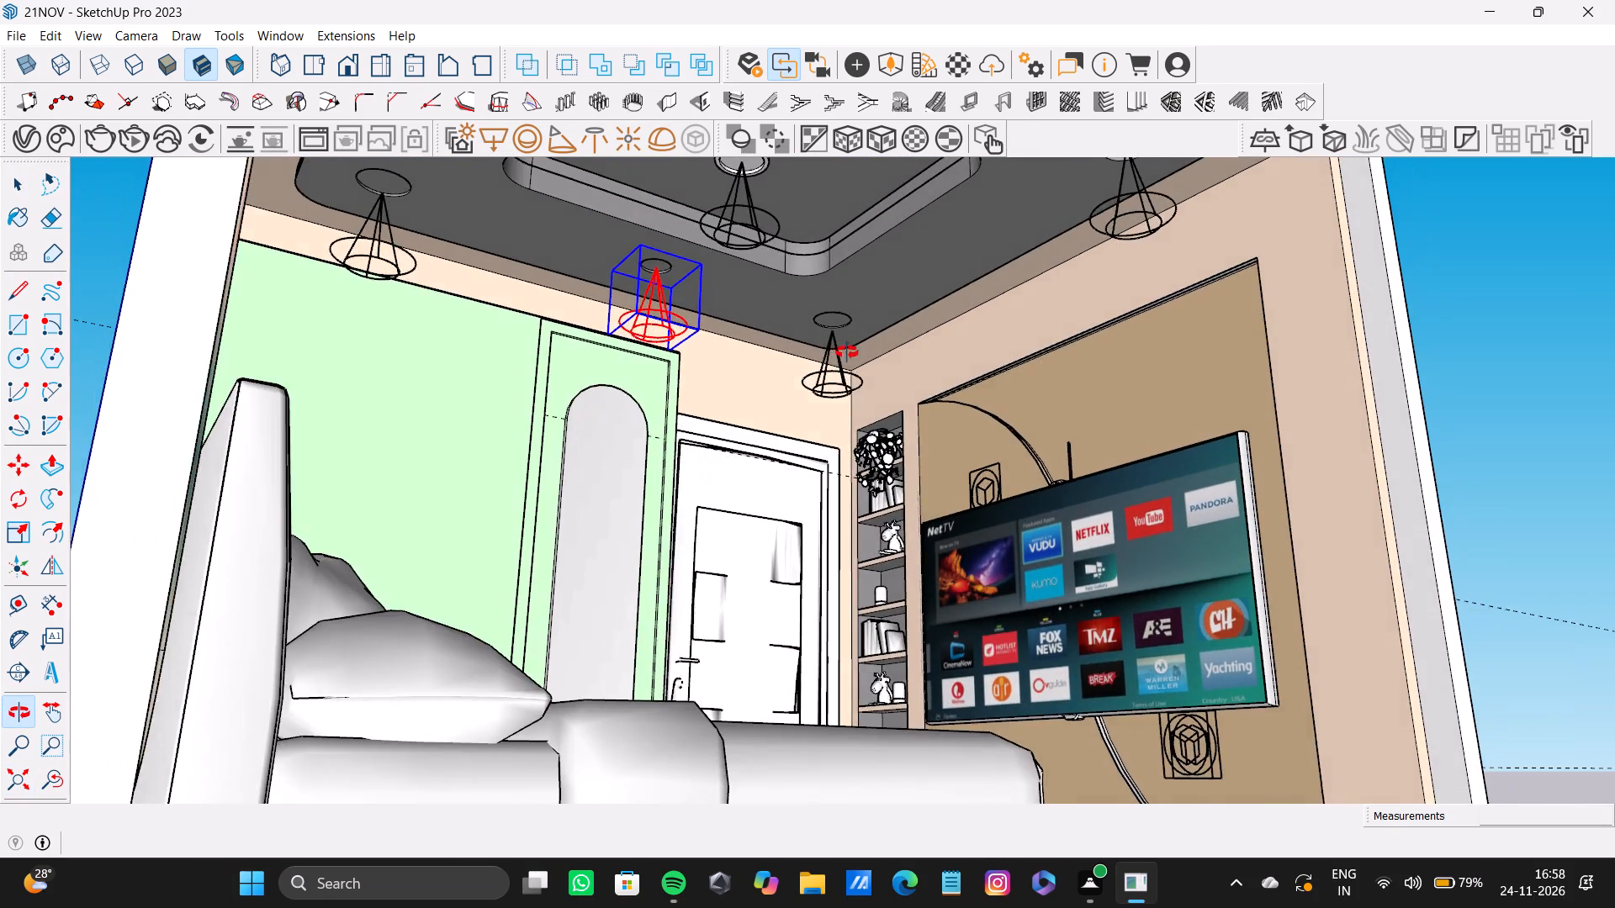
{"action": "middle_click_drag", "start_coordinate": [847, 352], "coordinate": [831, 390], "text": "shift"}
{"action": "scroll", "coordinate": [832, 358], "scroll_direction": "up", "scroll_amount": 7}
{"action": "key", "text": "space"}
{"action": "left_click", "coordinate": [833, 380]}
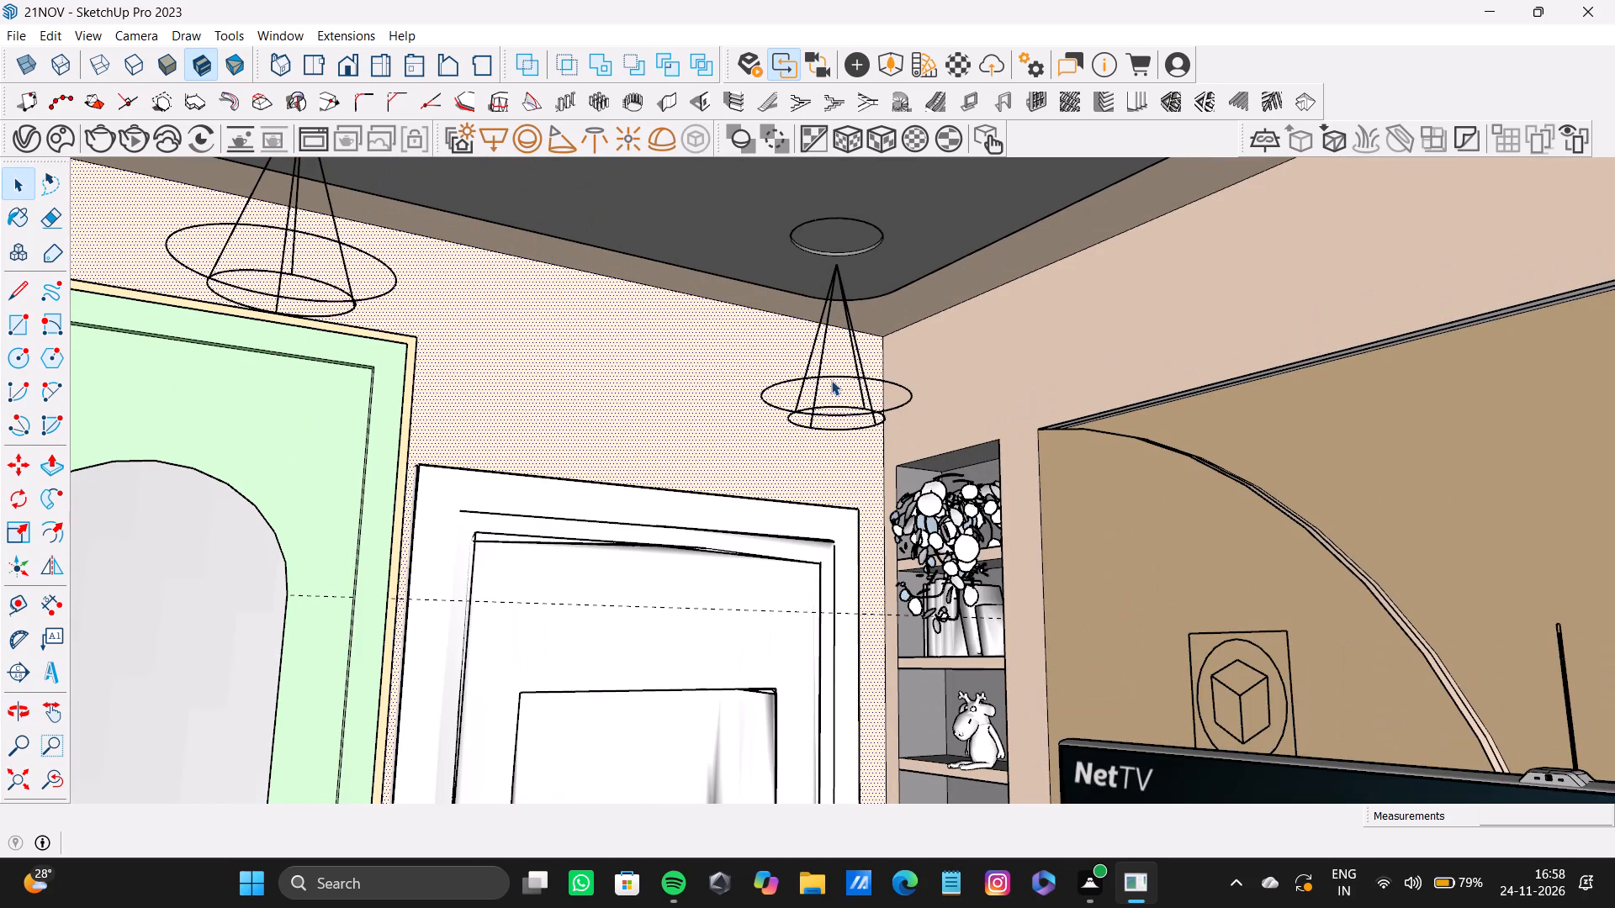
{"action": "left_click", "coordinate": [827, 380]}
{"action": "left_click", "coordinate": [829, 371]}
{"action": "left_click", "coordinate": [779, 367]}
{"action": "left_click", "coordinate": [738, 455]}
{"action": "left_click", "coordinate": [872, 373]}
{"action": "left_click", "coordinate": [860, 379]}
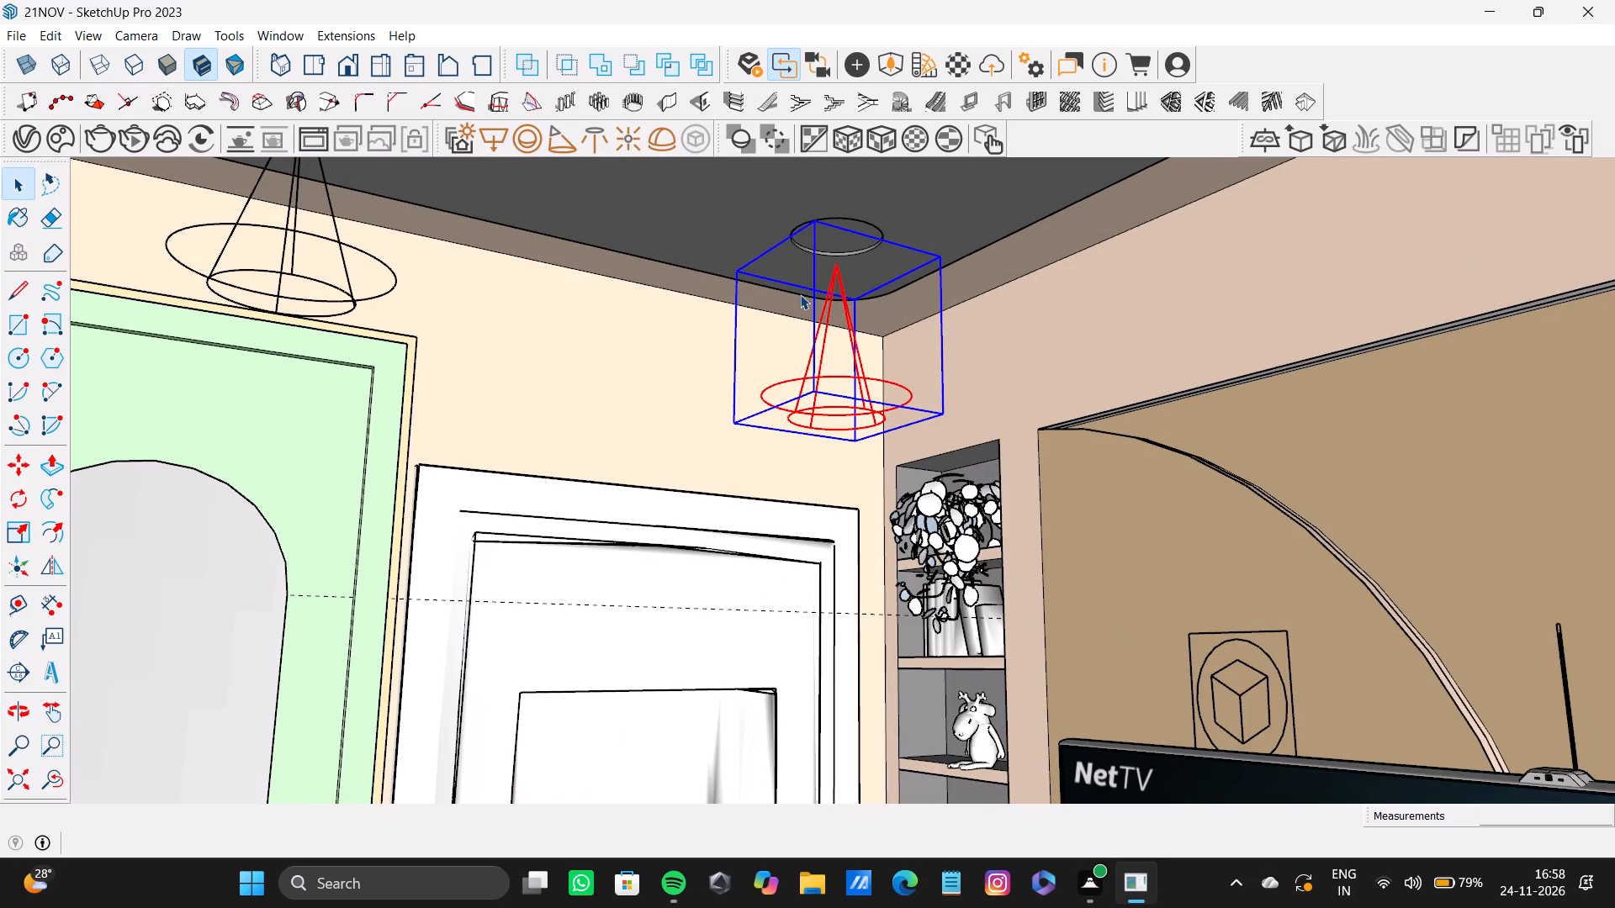
{"action": "middle_click_drag", "start_coordinate": [636, 306], "coordinate": [899, 294]}
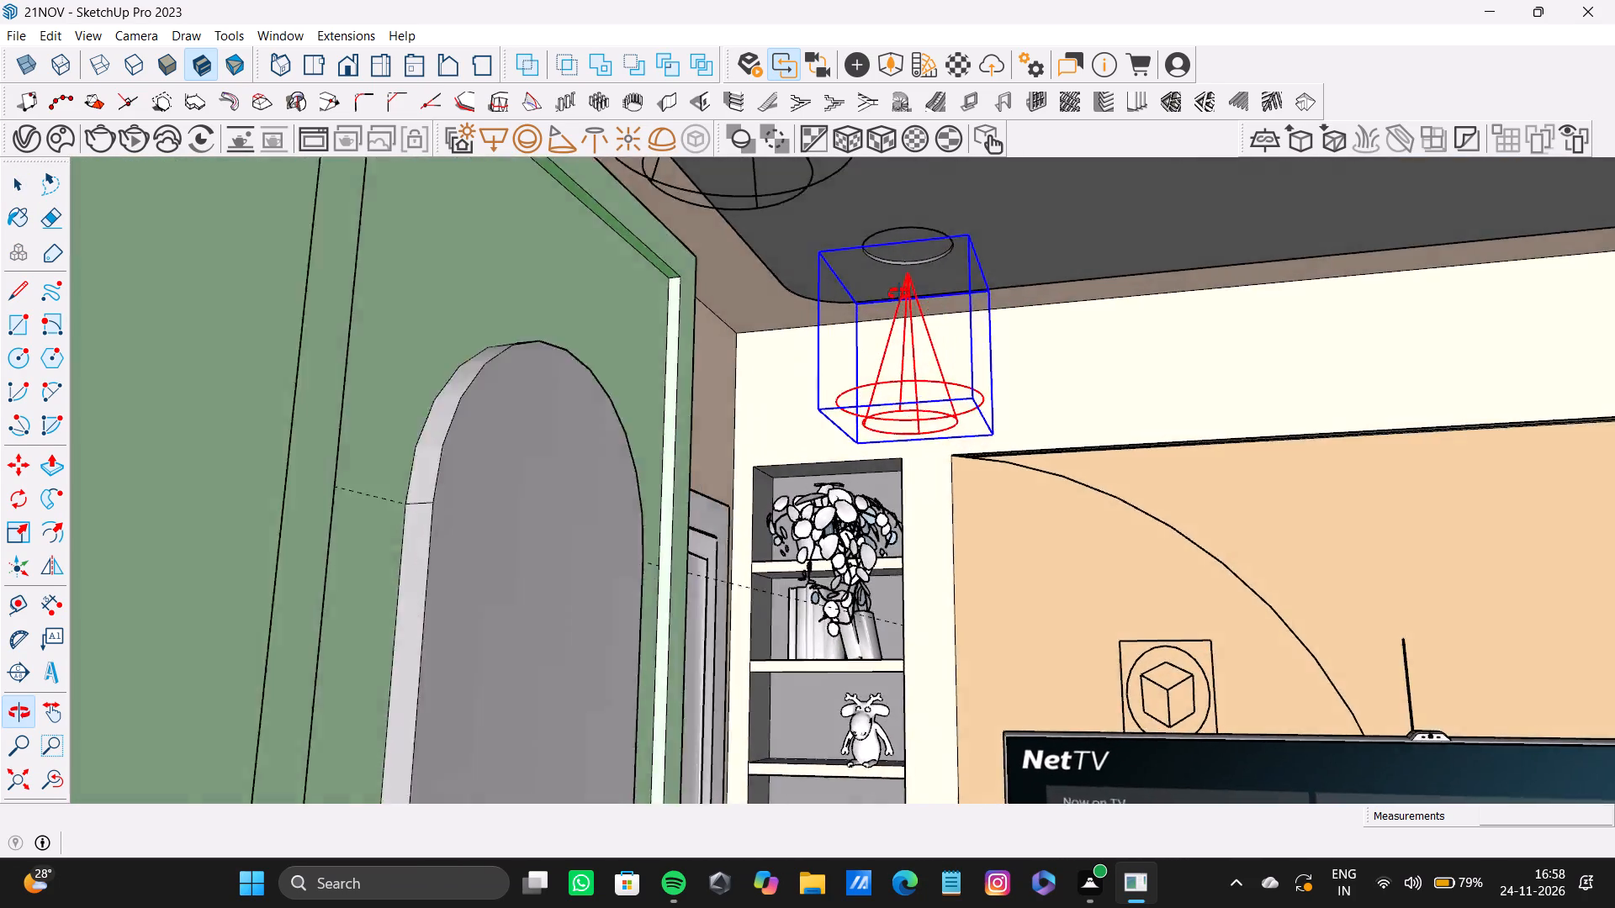
{"action": "middle_click_drag", "start_coordinate": [899, 294], "coordinate": [826, 395]}
{"action": "scroll", "coordinate": [885, 286], "scroll_direction": "up", "scroll_amount": 8}
{"action": "middle_click_drag", "start_coordinate": [877, 270], "coordinate": [790, 329], "text": "shift"}
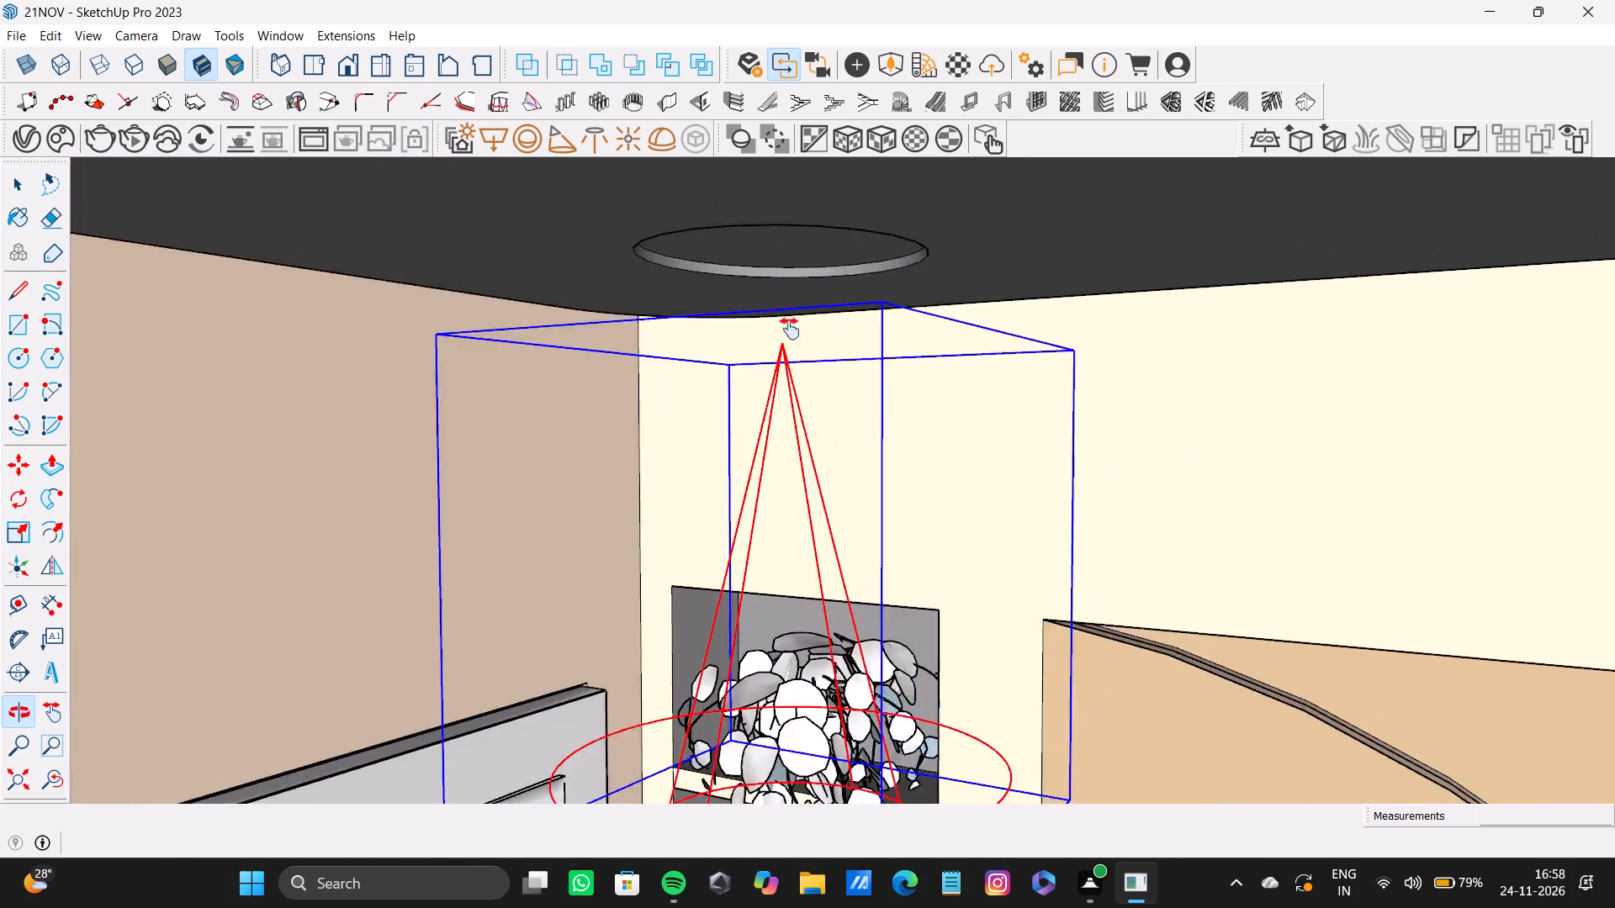
{"action": "middle_click_drag", "start_coordinate": [790, 329], "coordinate": [492, 185], "text": "shift"}
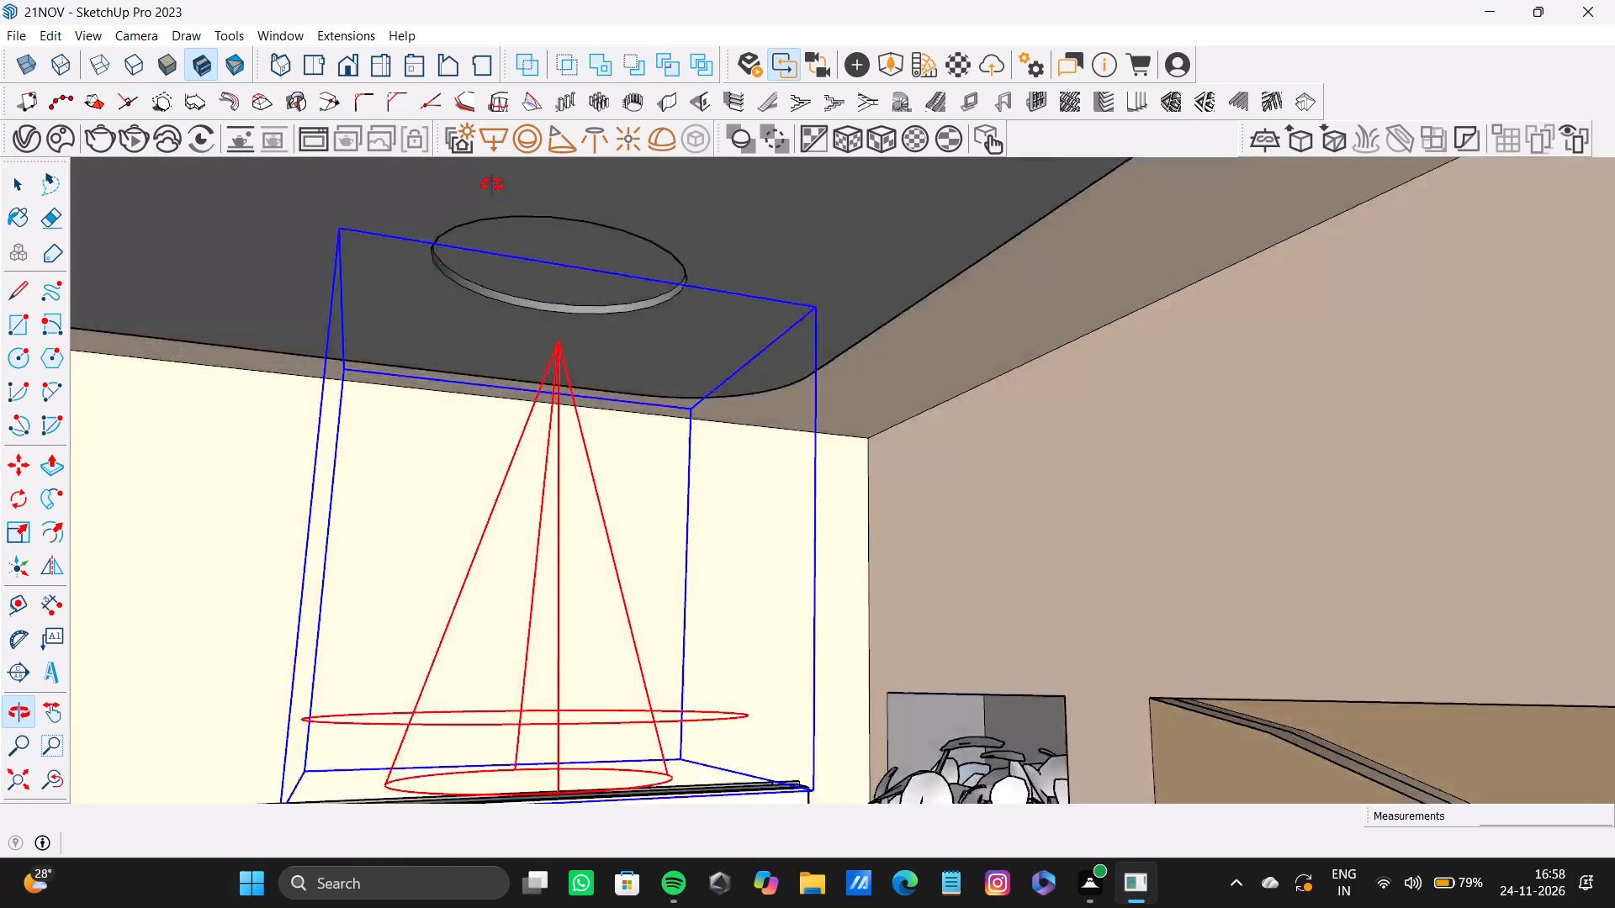
{"action": "middle_click_drag", "start_coordinate": [492, 185], "coordinate": [928, 221], "text": "shift"}
{"action": "scroll", "coordinate": [891, 368], "scroll_direction": "down", "scroll_amount": 6}
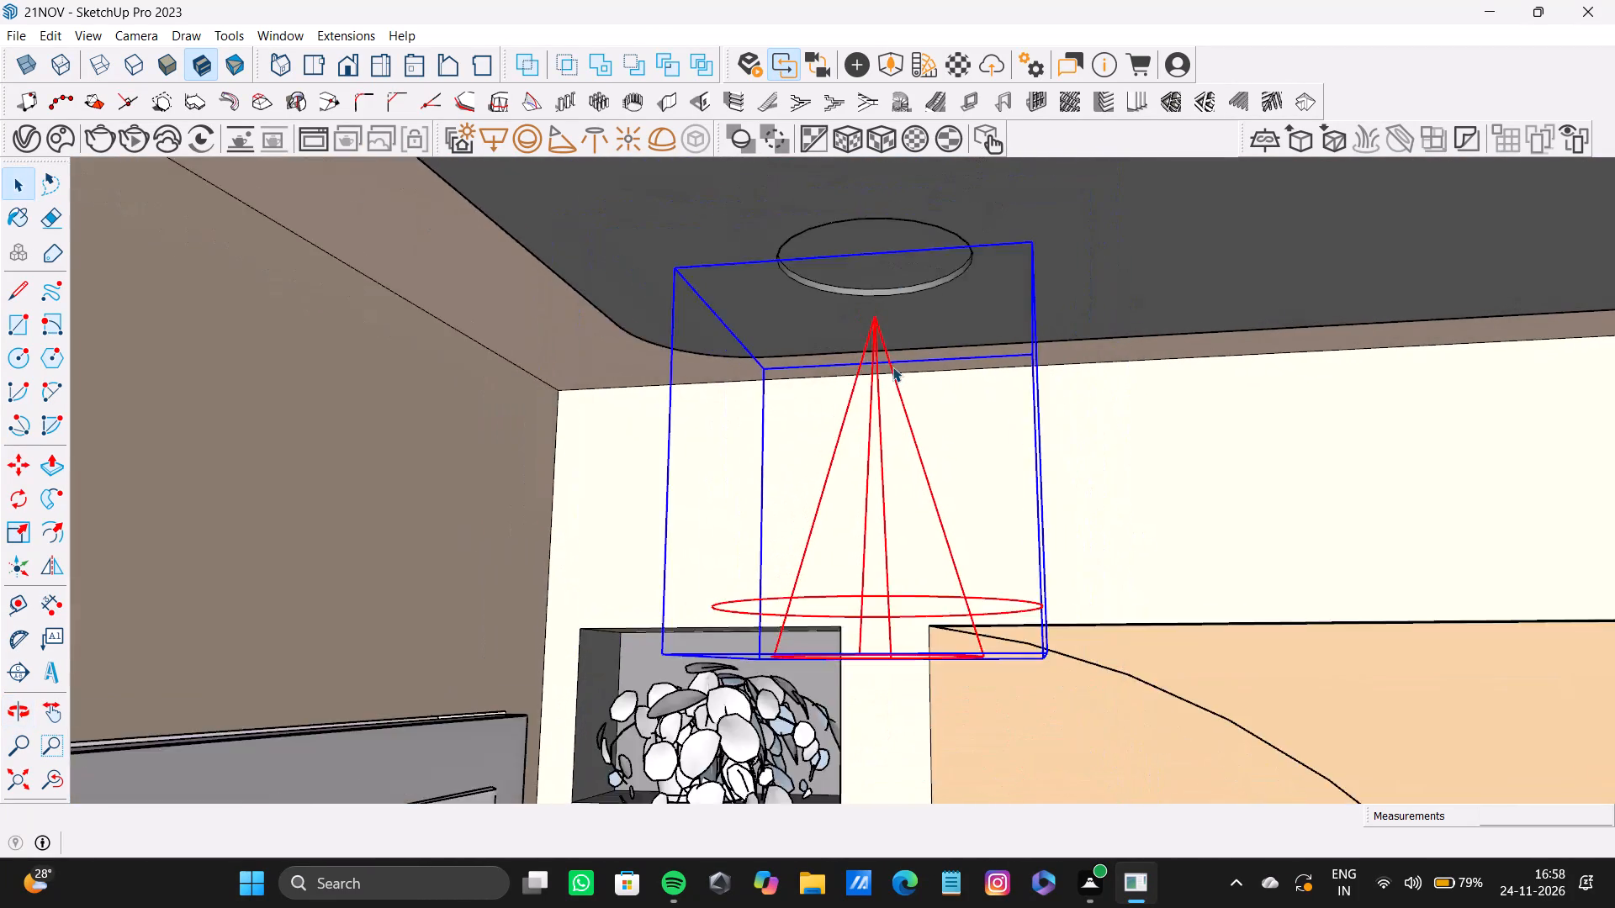
{"action": "scroll", "coordinate": [892, 367], "scroll_direction": "down", "scroll_amount": 11}
{"action": "middle_click_drag", "start_coordinate": [887, 362], "coordinate": [838, 349]}
Lower the ceiling spotlight above the wardrobe's arched mirror straight down along the vertical axis by about 11/16".
{"action": "left_click", "coordinate": [21, 784]}
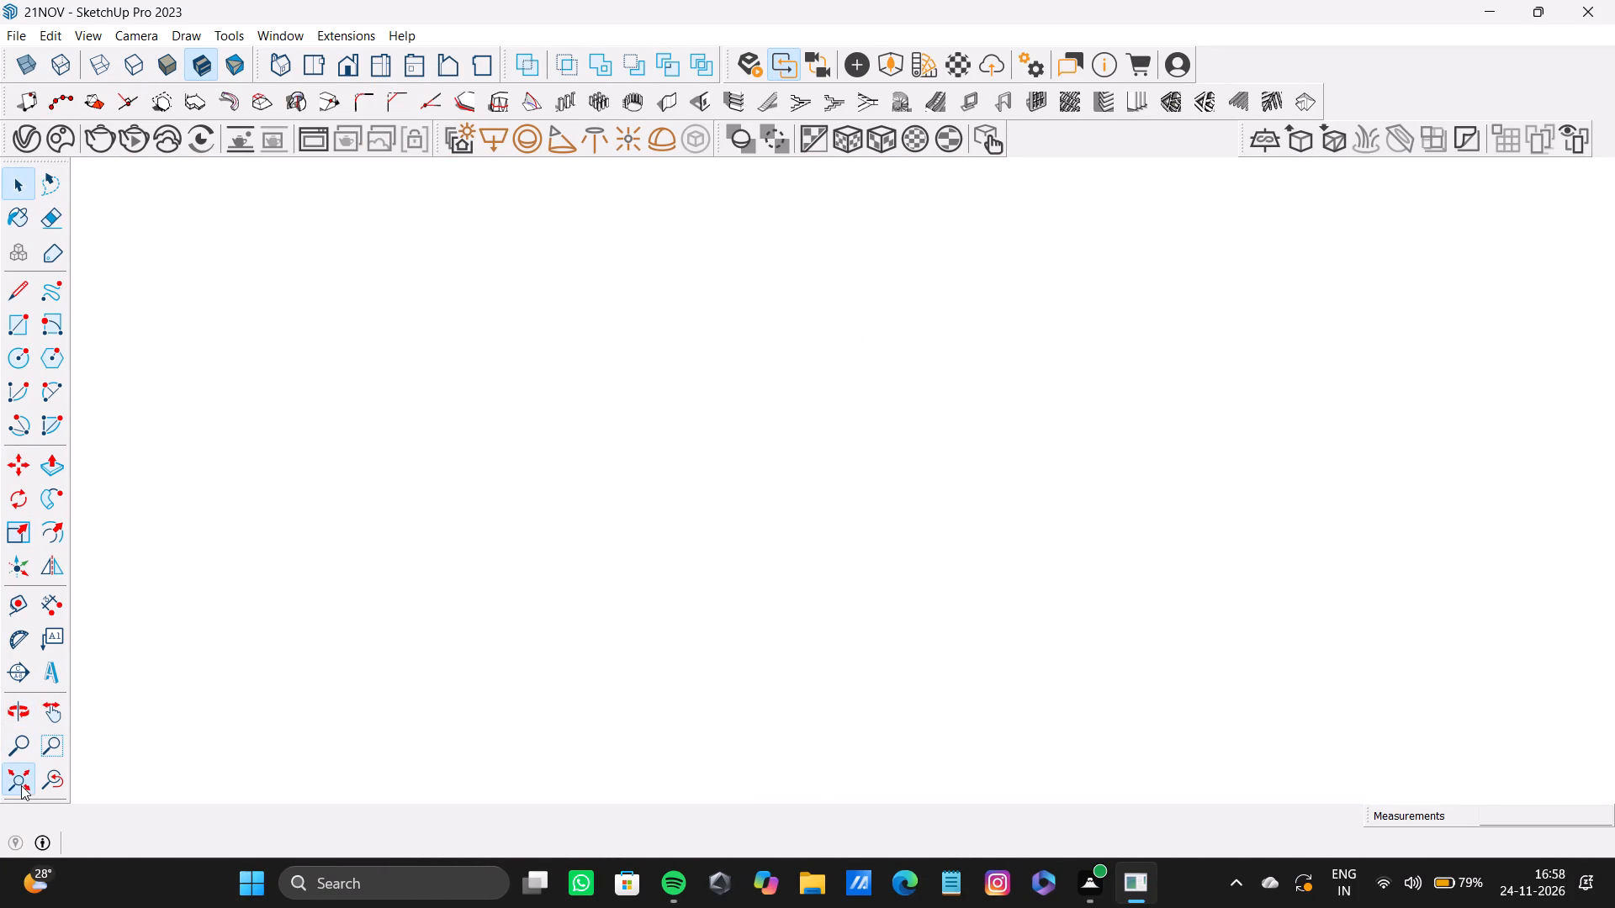
{"action": "middle_click_drag", "start_coordinate": [346, 752], "coordinate": [108, 582]}
{"action": "scroll", "coordinate": [447, 491], "scroll_direction": "up", "scroll_amount": 8}
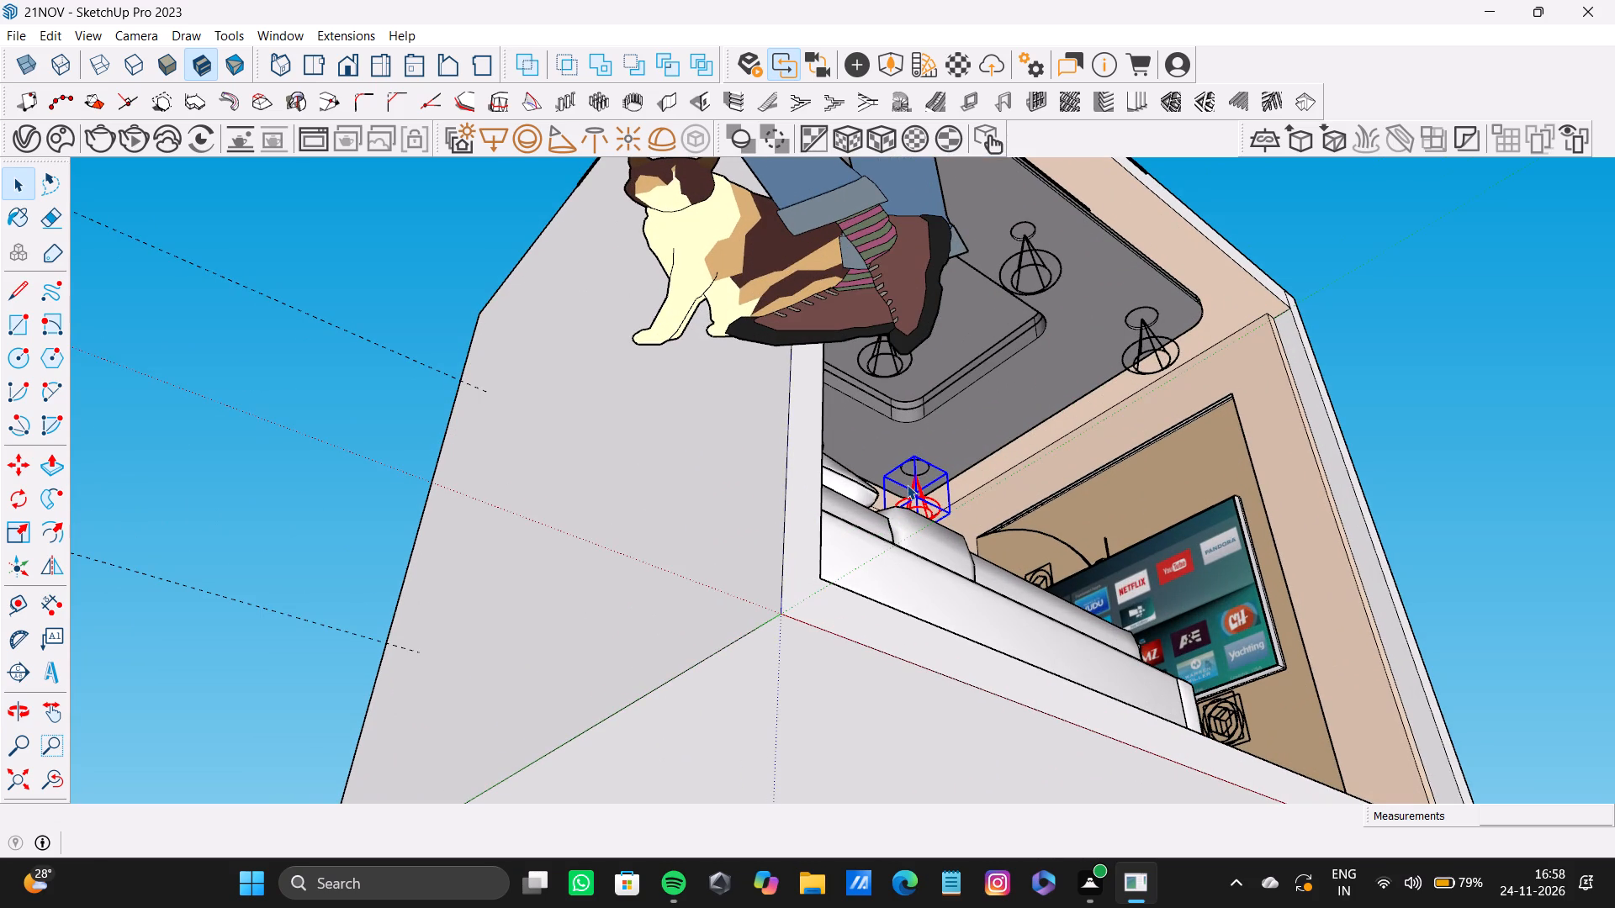
{"action": "scroll", "coordinate": [903, 451], "scroll_direction": "up", "scroll_amount": 1}
{"action": "middle_click_drag", "start_coordinate": [885, 441], "coordinate": [846, 438]}
{"action": "scroll", "coordinate": [846, 438], "scroll_direction": "up", "scroll_amount": 1}
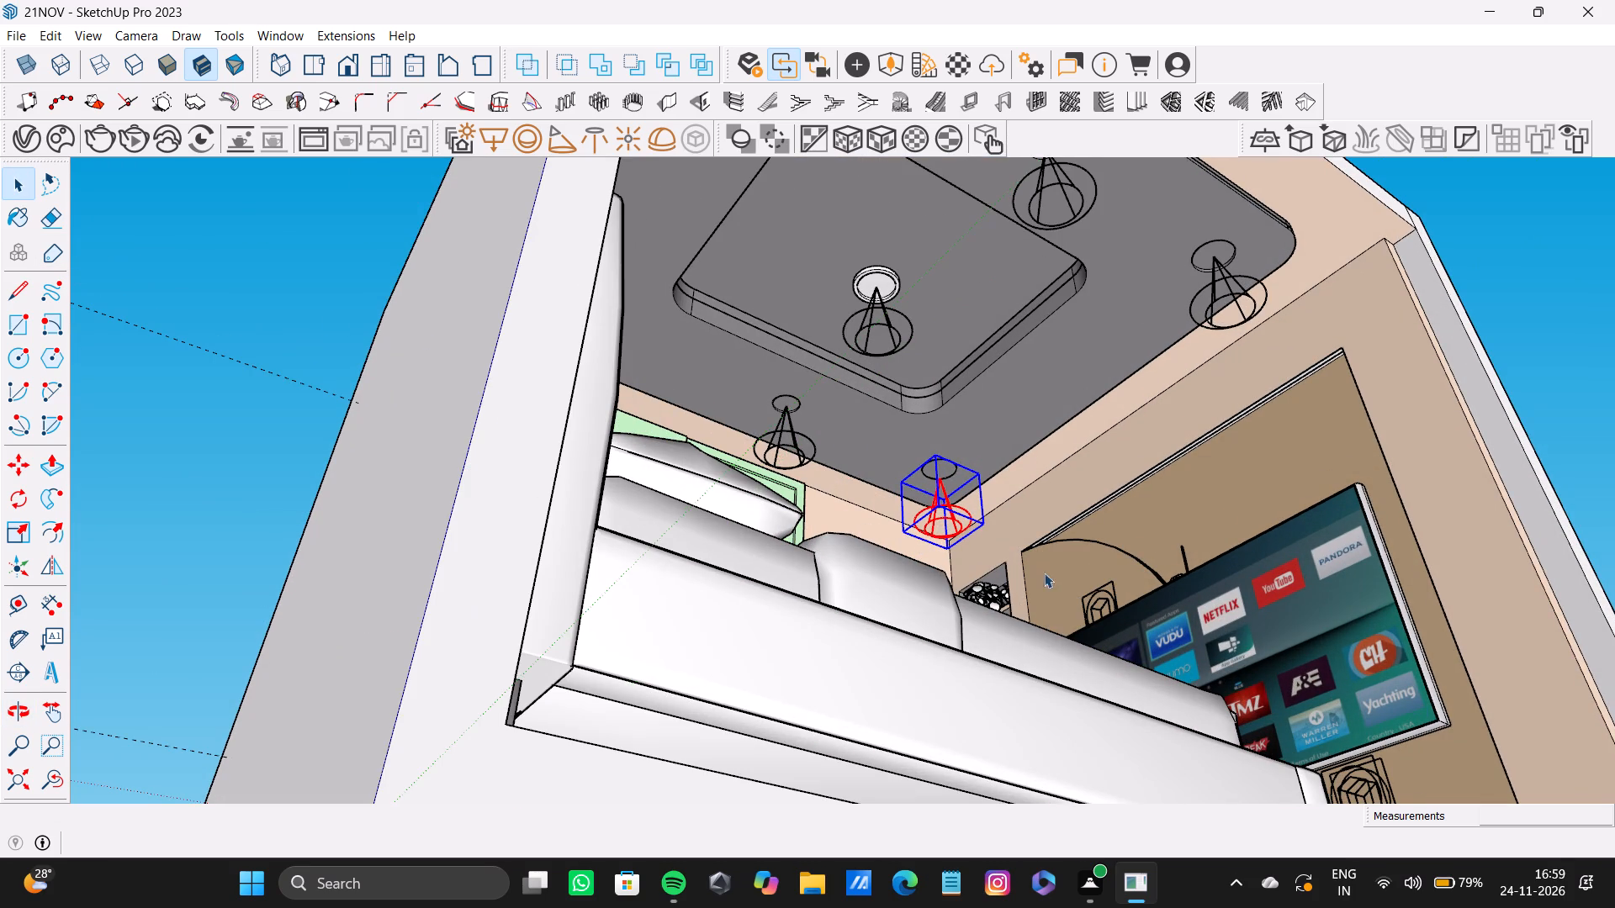
{"action": "scroll", "coordinate": [980, 476], "scroll_direction": "up", "scroll_amount": 9}
{"action": "middle_click_drag", "start_coordinate": [919, 462], "coordinate": [787, 515]}
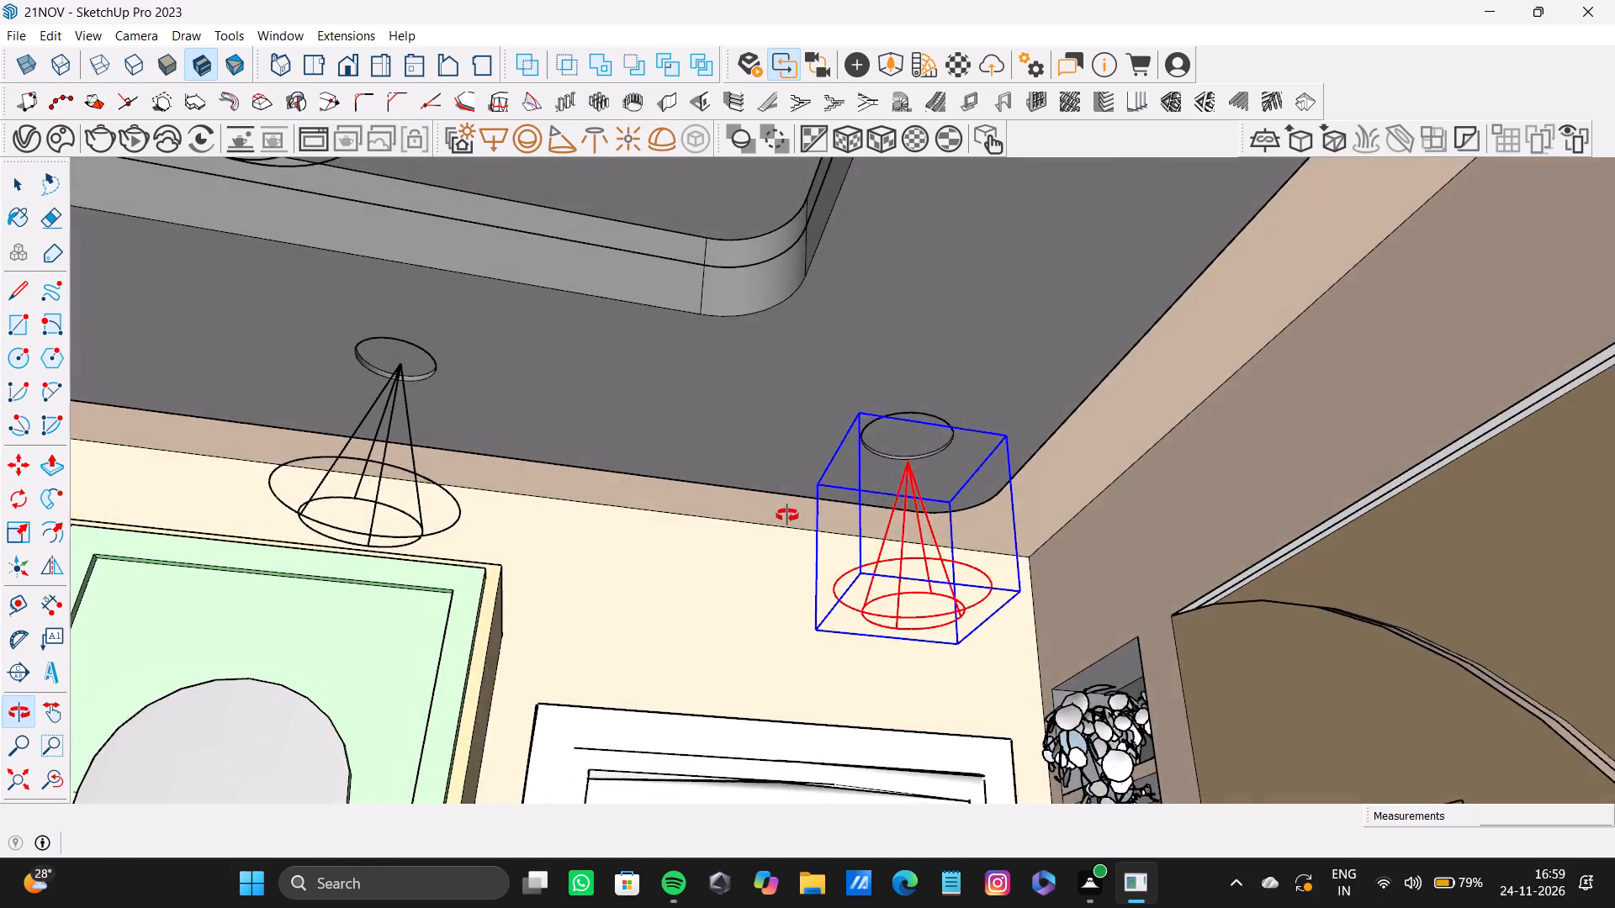
{"action": "middle_click_drag", "start_coordinate": [787, 515], "coordinate": [811, 476]}
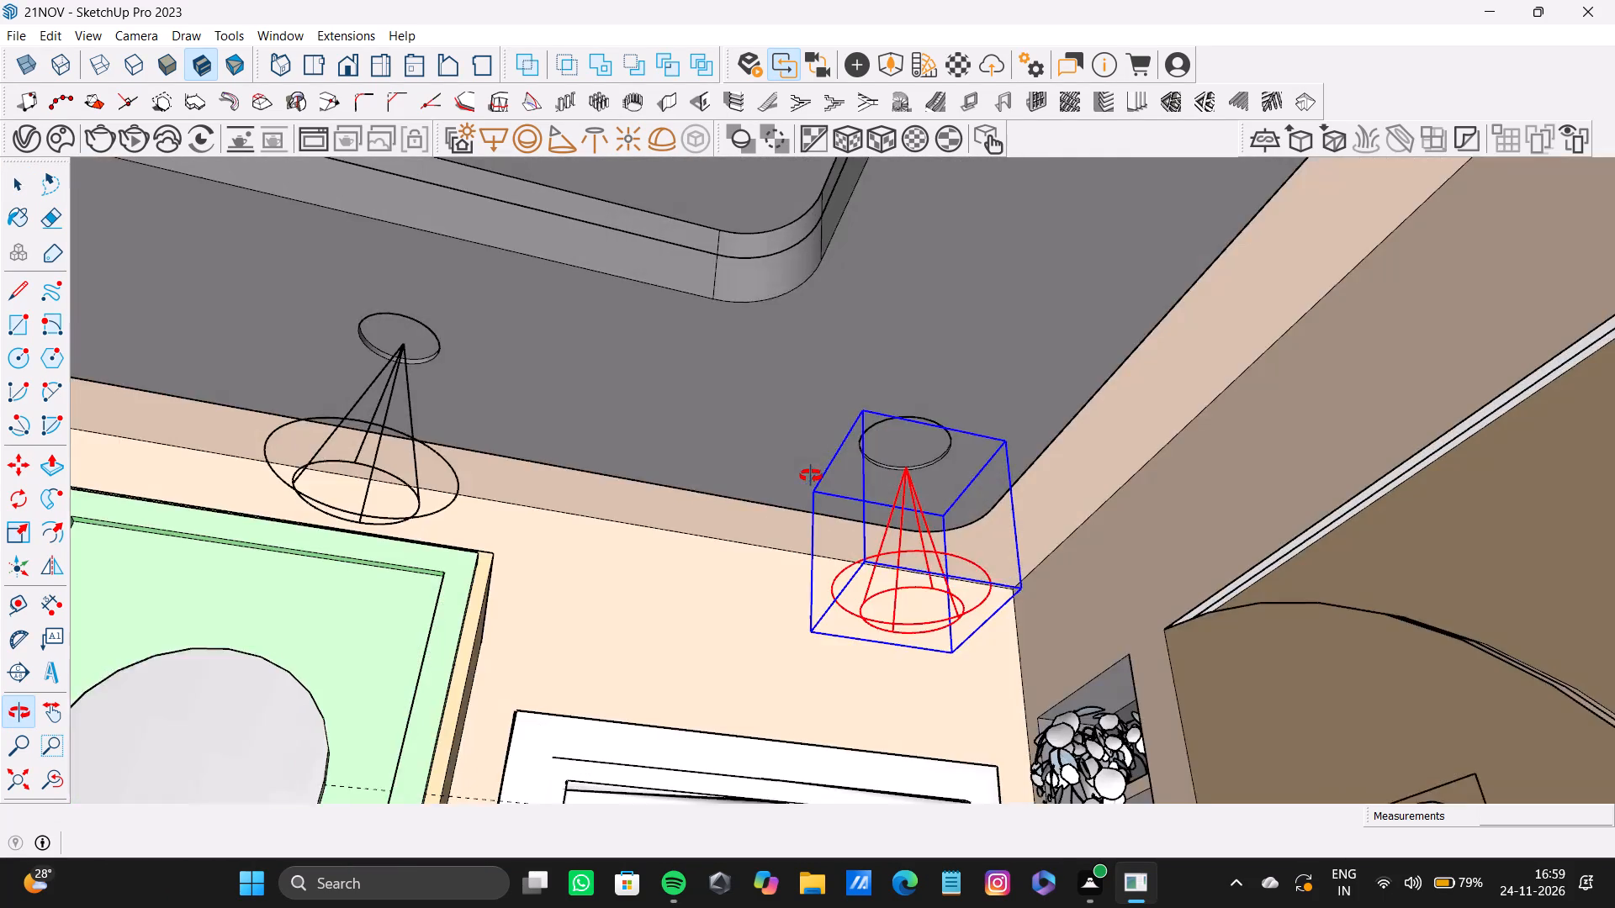
{"action": "middle_click_drag", "start_coordinate": [811, 476], "coordinate": [1115, 687]}
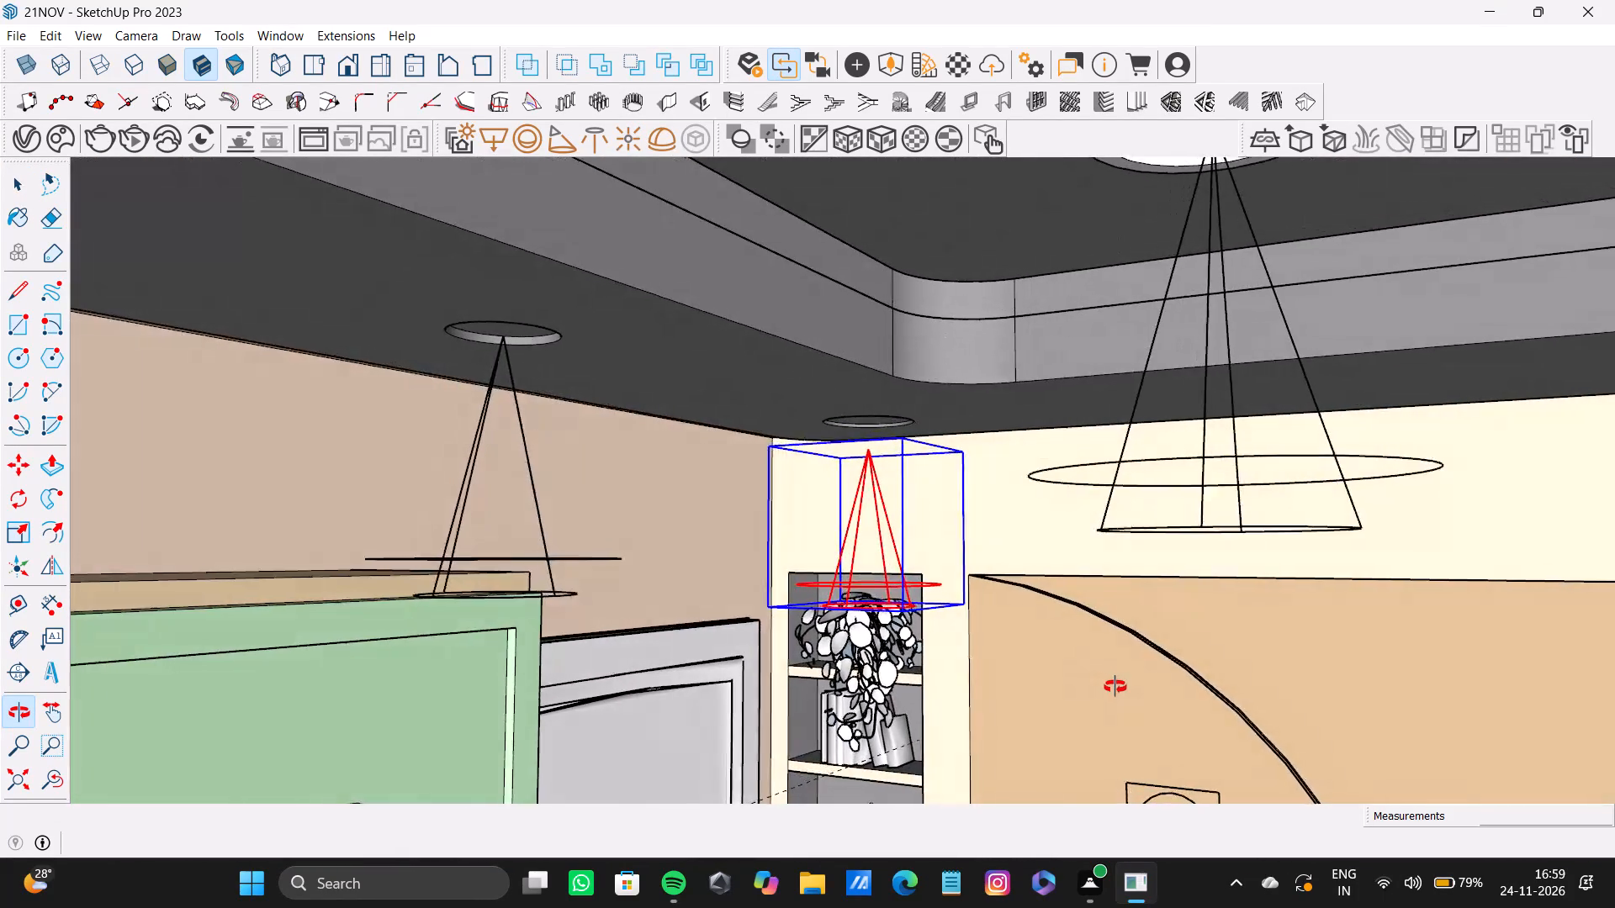
{"action": "middle_click_drag", "start_coordinate": [1115, 687], "coordinate": [1121, 690]}
{"action": "scroll", "coordinate": [540, 435], "scroll_direction": "up", "scroll_amount": 2}
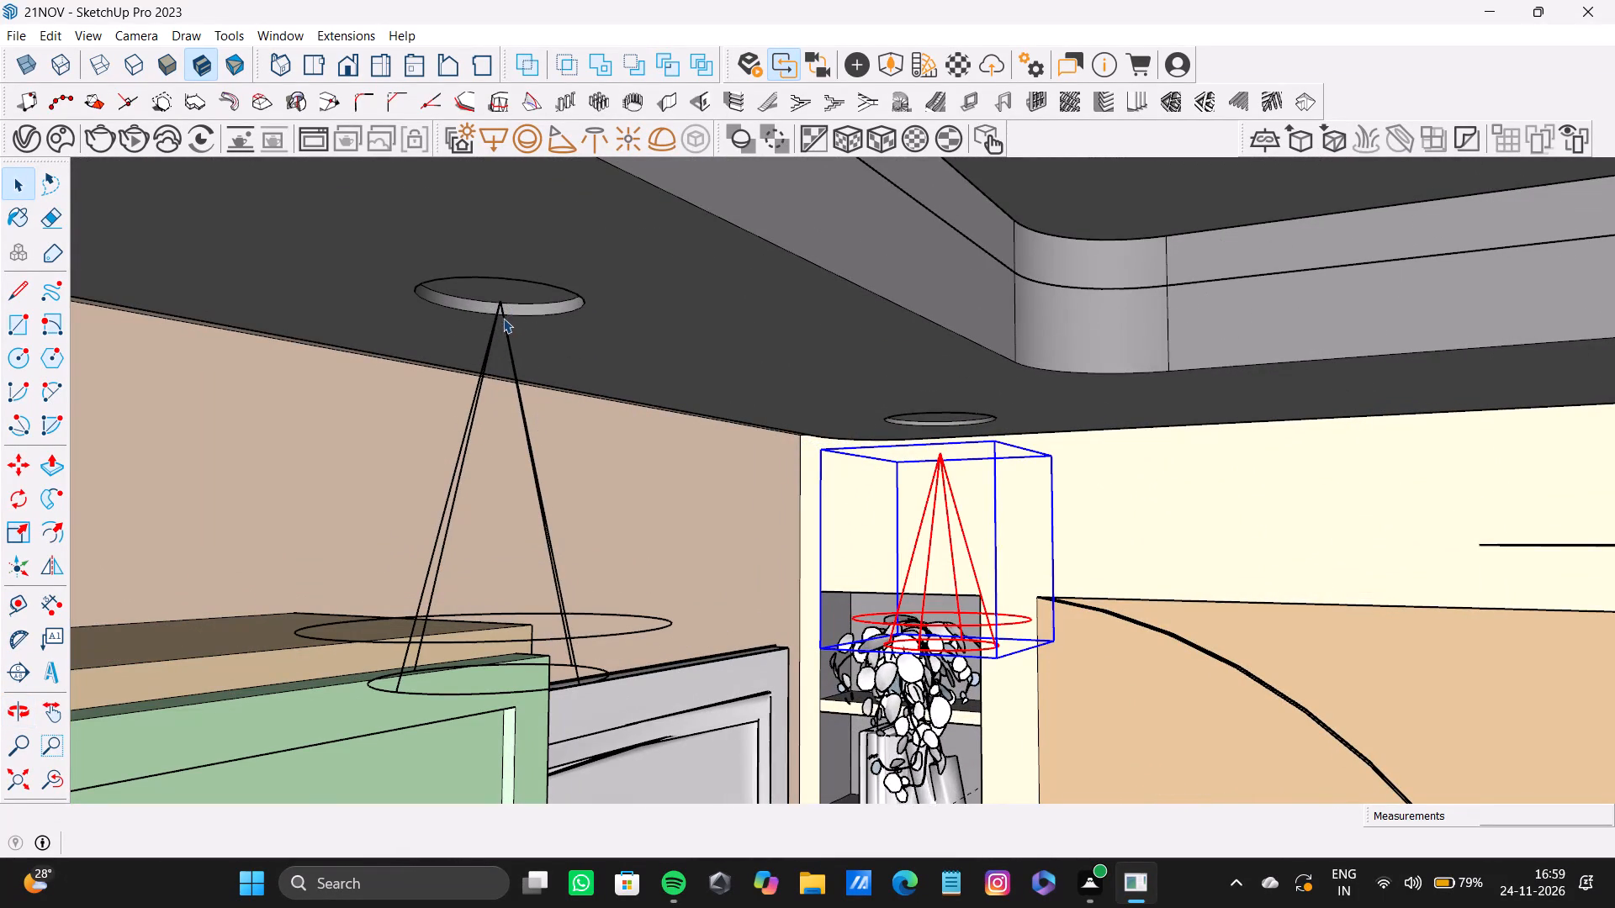
{"action": "left_click", "coordinate": [503, 319]}
{"action": "middle_click_drag", "start_coordinate": [478, 409], "coordinate": [655, 469]}
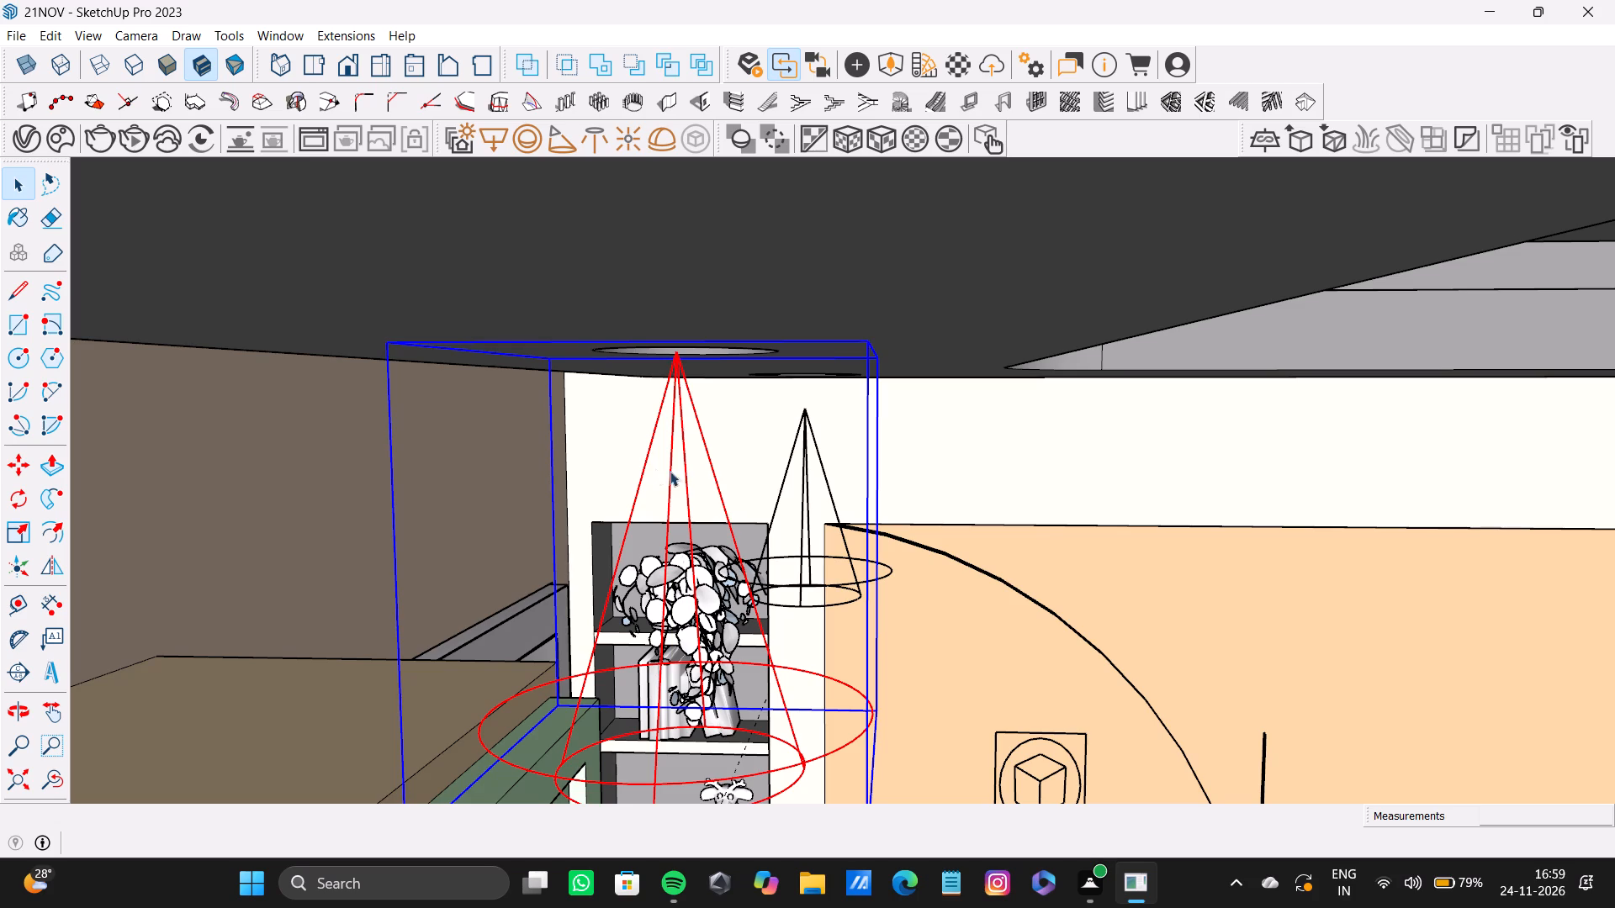
{"action": "key", "text": "m"}
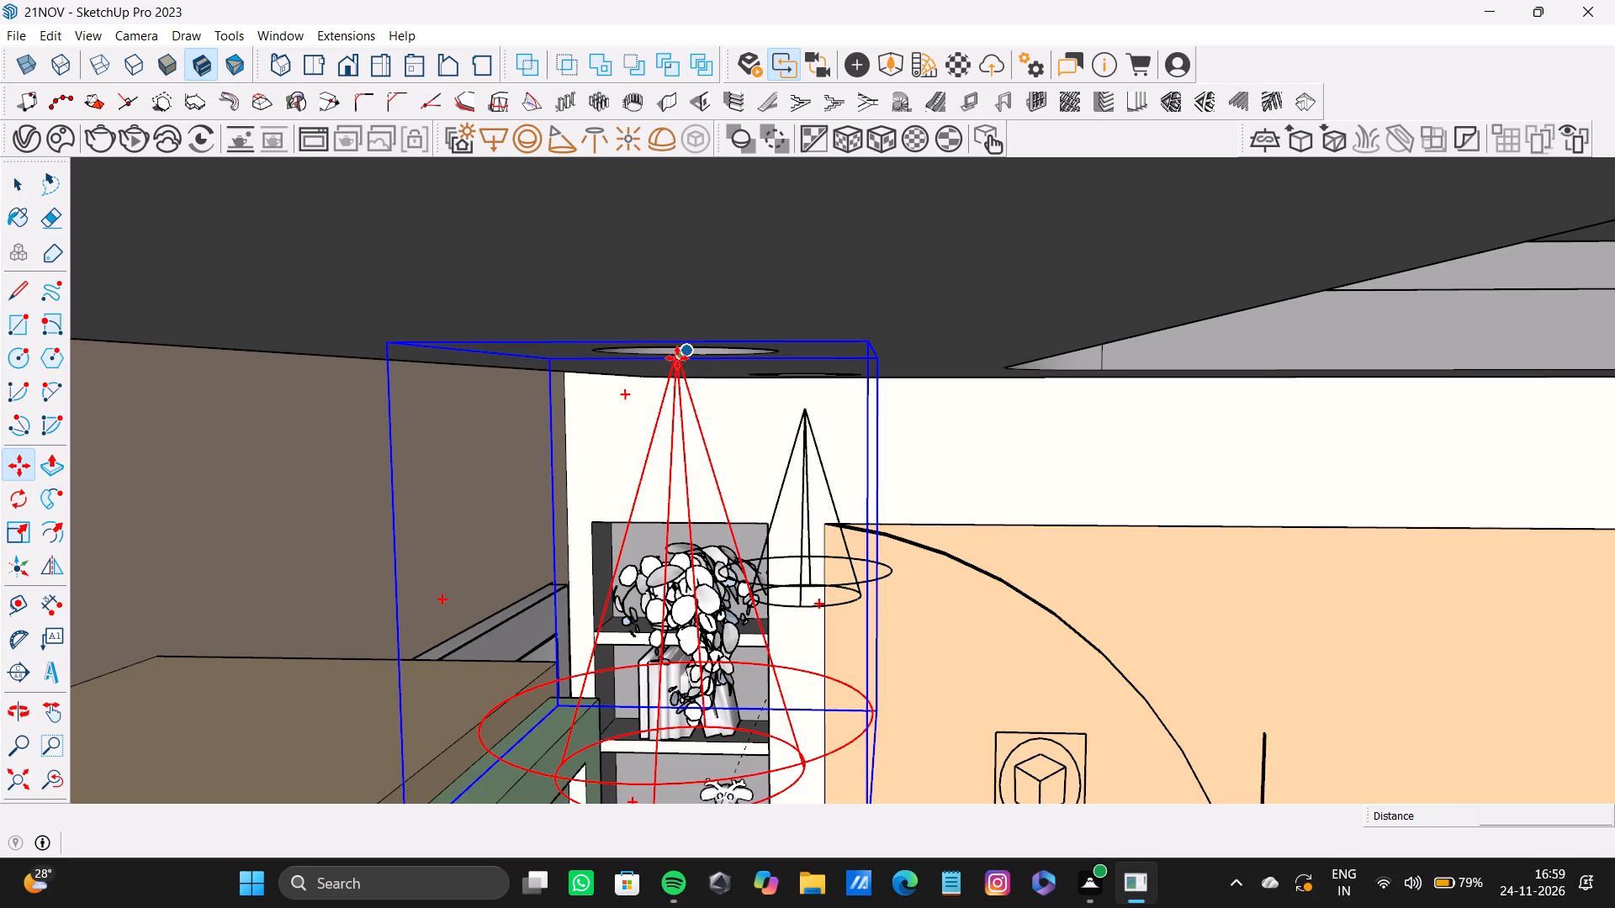
{"action": "scroll", "coordinate": [676, 367], "scroll_direction": "up", "scroll_amount": 5}
{"action": "middle_click_drag", "start_coordinate": [680, 366], "coordinate": [646, 357]}
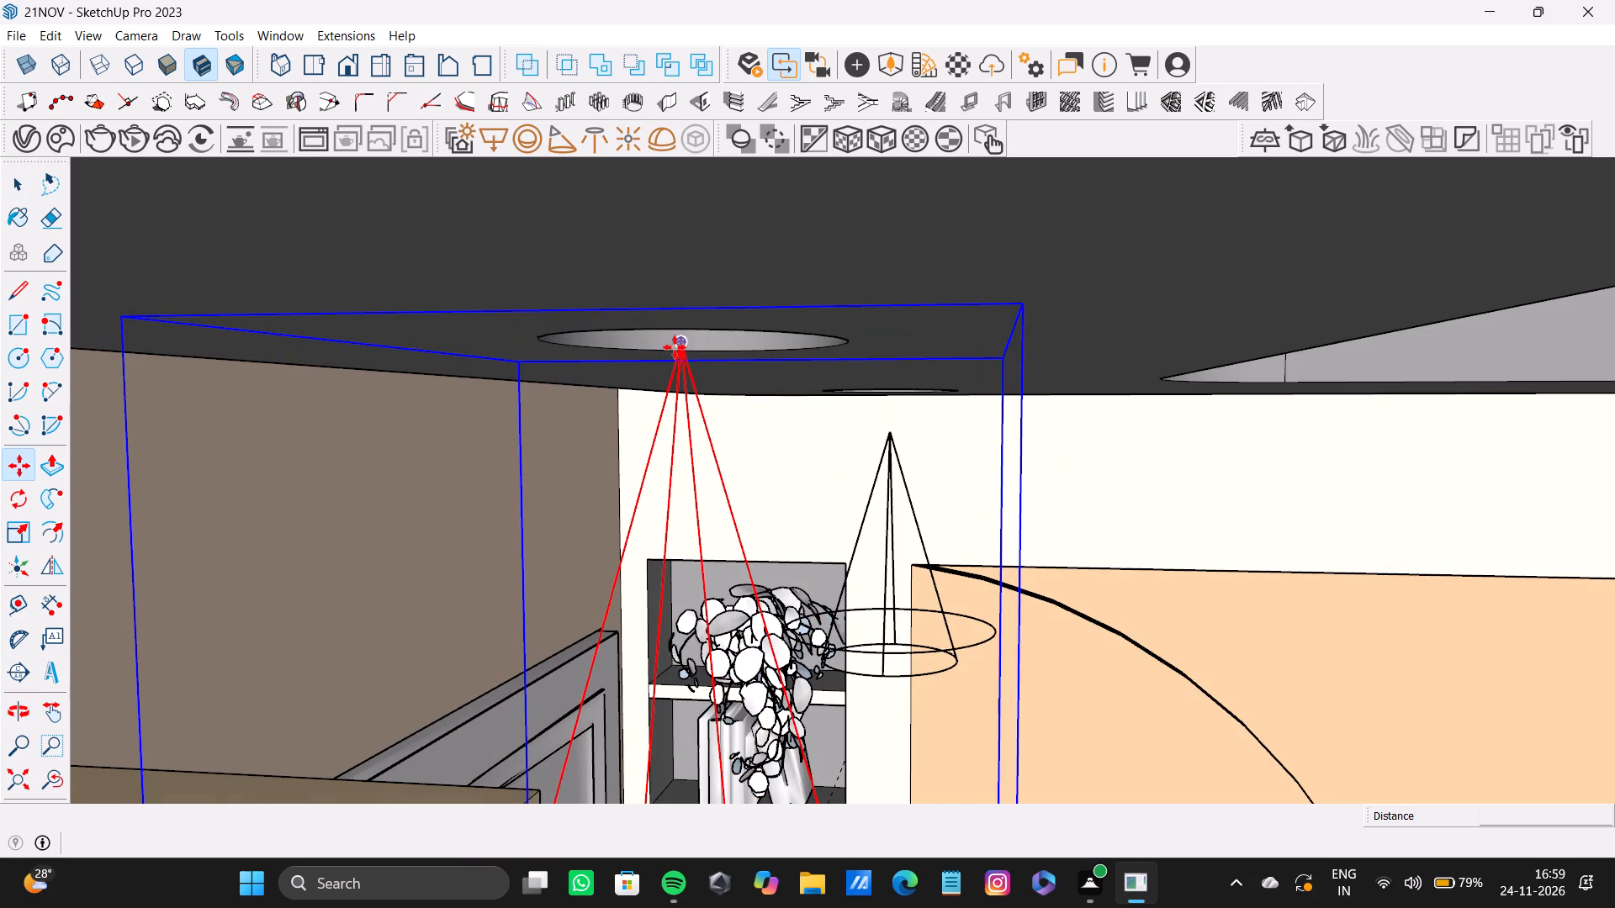
{"action": "left_click", "coordinate": [681, 343]}
{"action": "key", "text": "Up"}
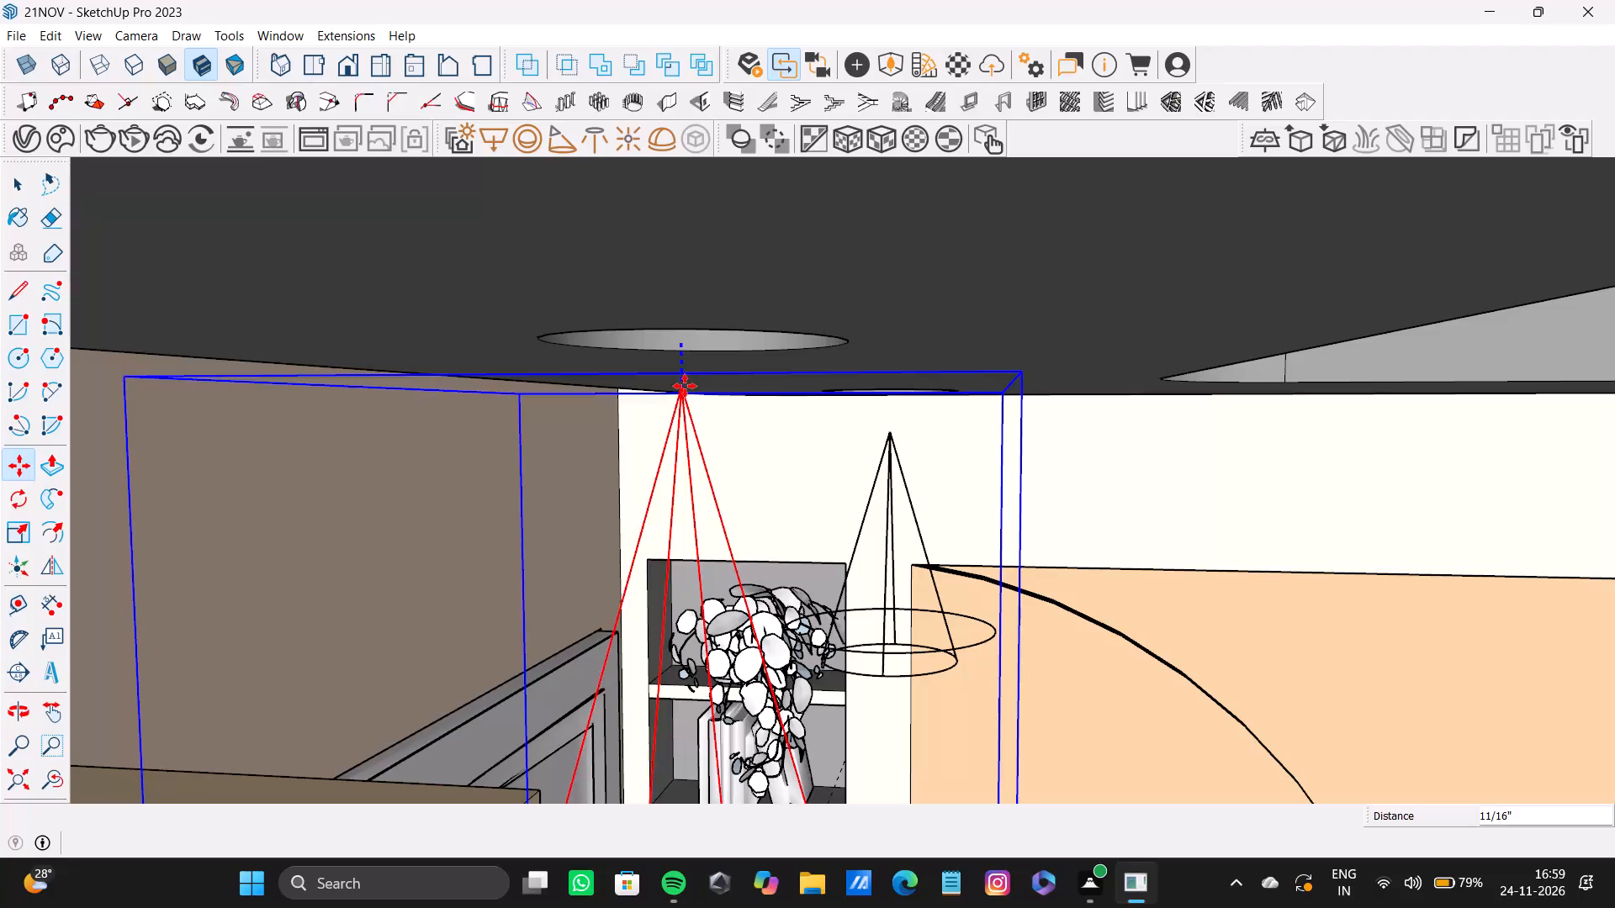
{"action": "left_click", "coordinate": [686, 404]}
{"action": "key", "text": "space"}
Select the ceiling spotlight above the wardrobe's headboard-side end and examine its alignment and height relative to its recess.
{"action": "scroll", "coordinate": [776, 468], "scroll_direction": "down", "scroll_amount": 4}
{"action": "middle_click_drag", "start_coordinate": [830, 483], "coordinate": [807, 447]}
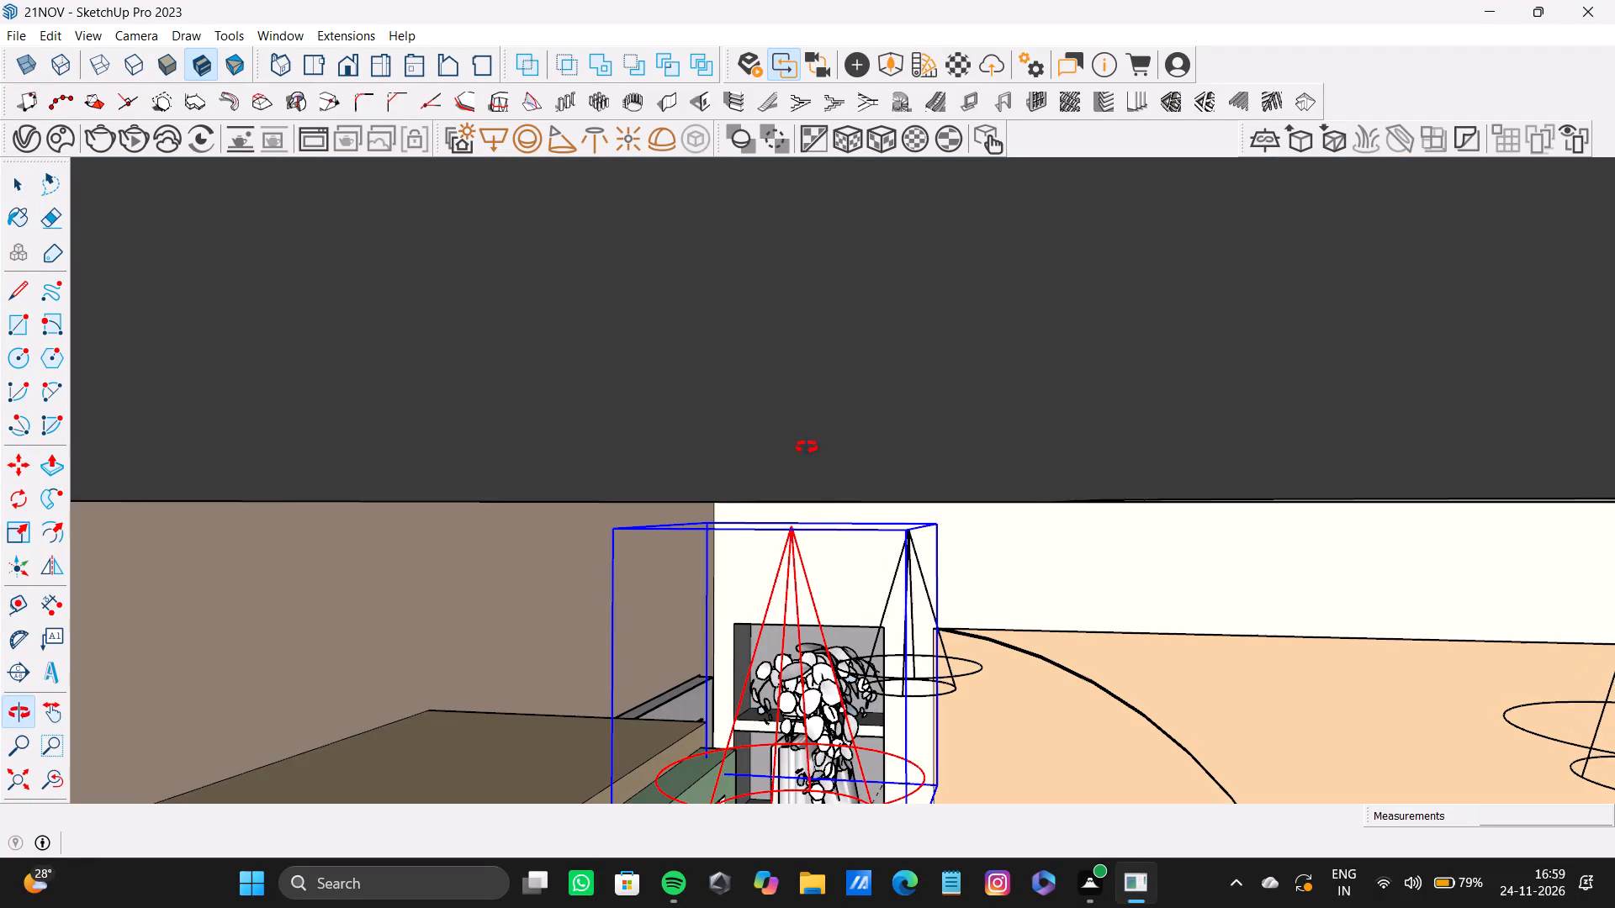
{"action": "middle_click_drag", "start_coordinate": [807, 447], "coordinate": [806, 447]}
{"action": "left_click", "coordinate": [18, 775]}
{"action": "middle_click_drag", "start_coordinate": [559, 725], "coordinate": [225, 697]}
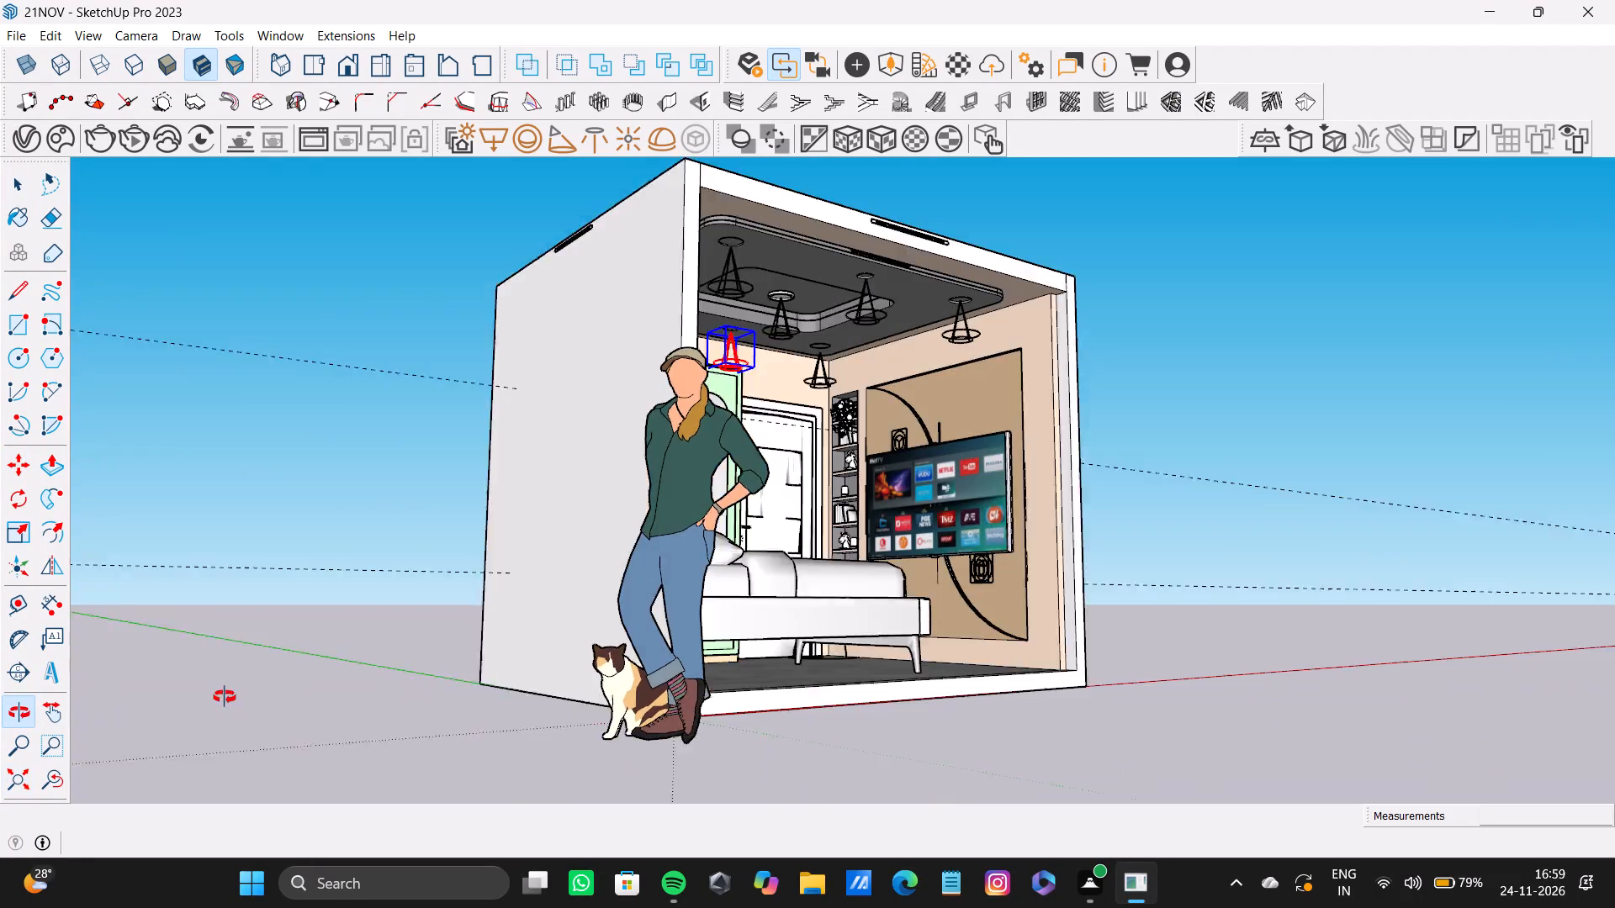
{"action": "middle_click_drag", "start_coordinate": [225, 697], "coordinate": [222, 695]}
{"action": "scroll", "coordinate": [843, 430], "scroll_direction": "up", "scroll_amount": 9}
{"action": "middle_click_drag", "start_coordinate": [555, 261], "coordinate": [712, 308], "text": "shift"}
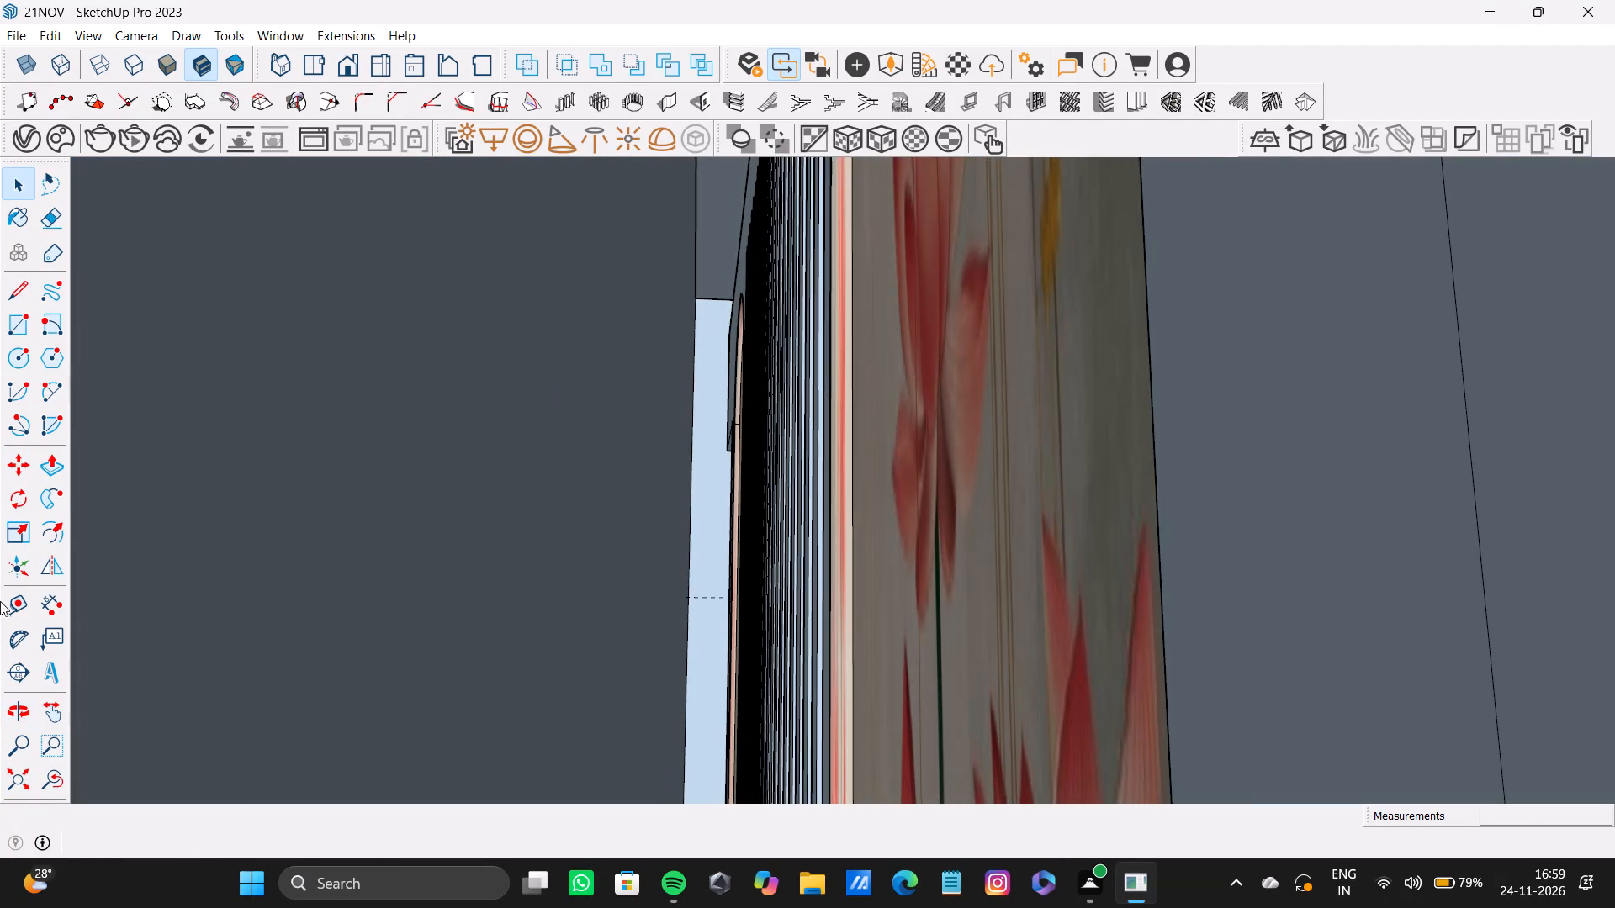
{"action": "left_click", "coordinate": [26, 776]}
{"action": "middle_click_drag", "start_coordinate": [569, 534], "coordinate": [415, 589]}
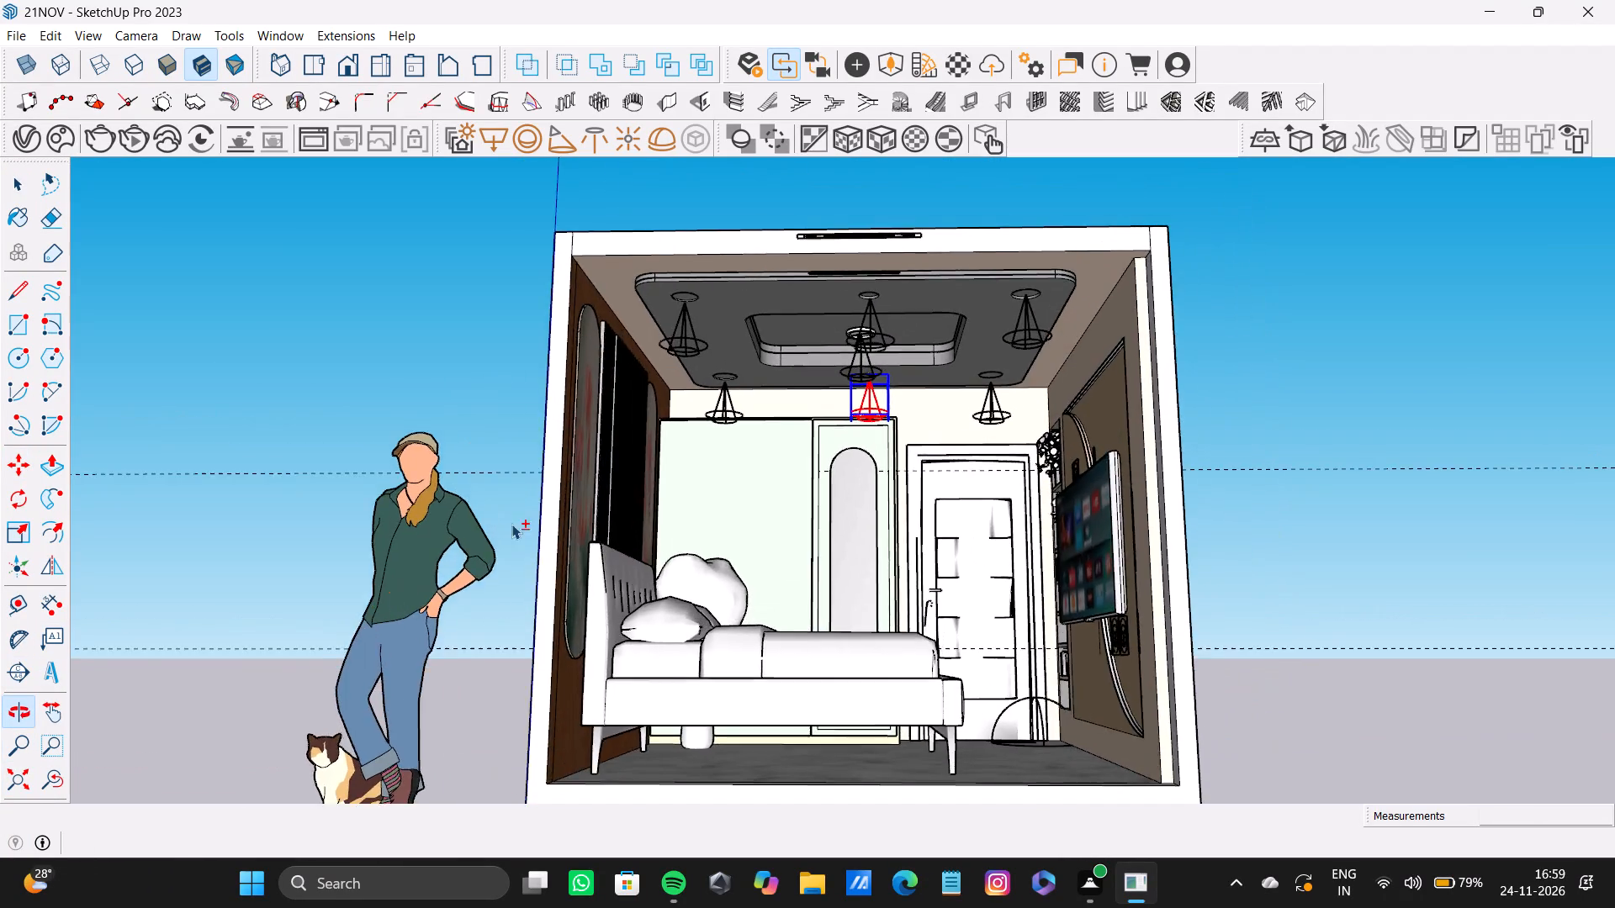
{"action": "scroll", "coordinate": [786, 408], "scroll_direction": "up", "scroll_amount": 19}
{"action": "left_click", "coordinate": [644, 371]}
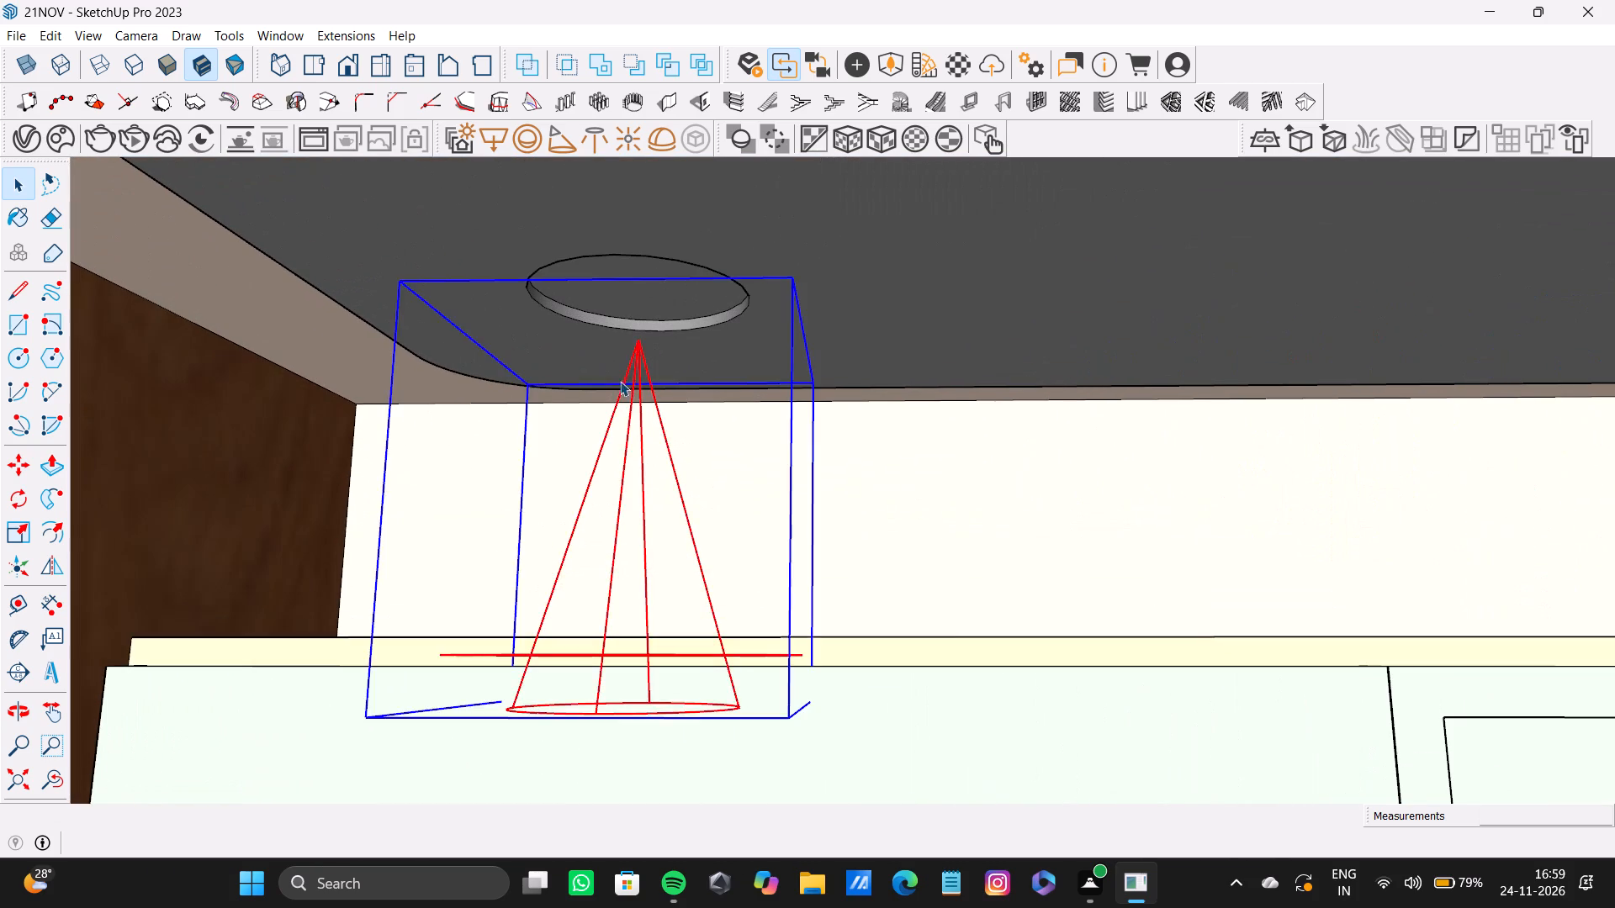
{"action": "middle_click_drag", "start_coordinate": [615, 393], "coordinate": [893, 454]}
{"action": "scroll", "coordinate": [833, 390], "scroll_direction": "up", "scroll_amount": 3}
{"action": "middle_click_drag", "start_coordinate": [830, 386], "coordinate": [907, 435], "text": "shift"}
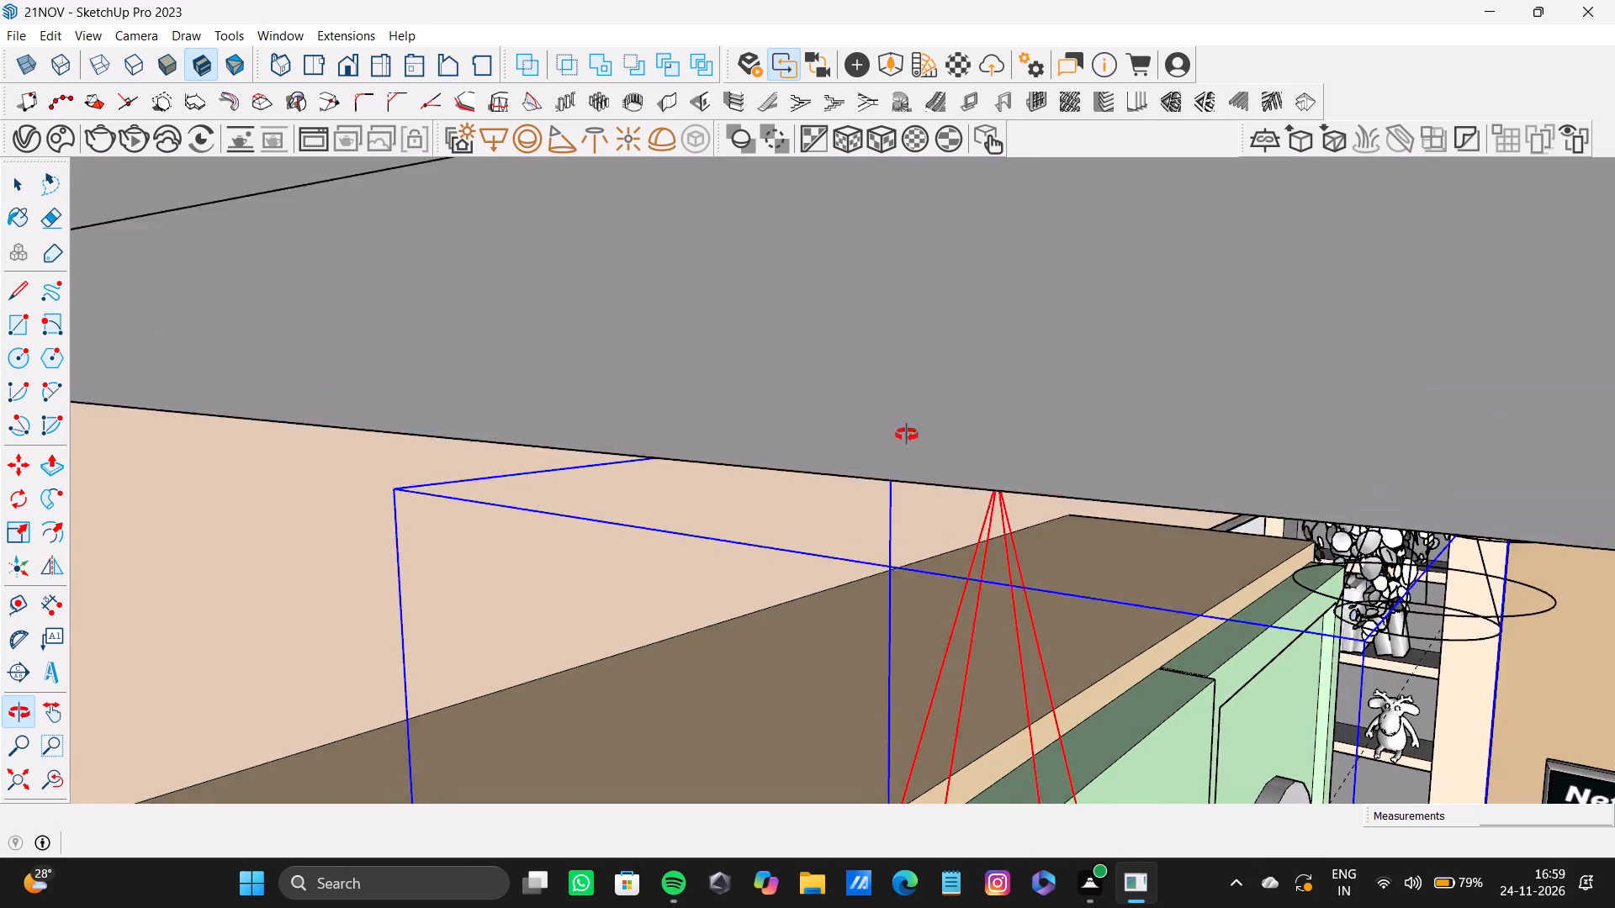
{"action": "middle_click_drag", "start_coordinate": [907, 435], "coordinate": [719, 400], "text": "shift"}
Examine the headboard-side ceiling spotlight nearest the room's open front against its recess.
{"action": "left_click", "coordinate": [17, 787]}
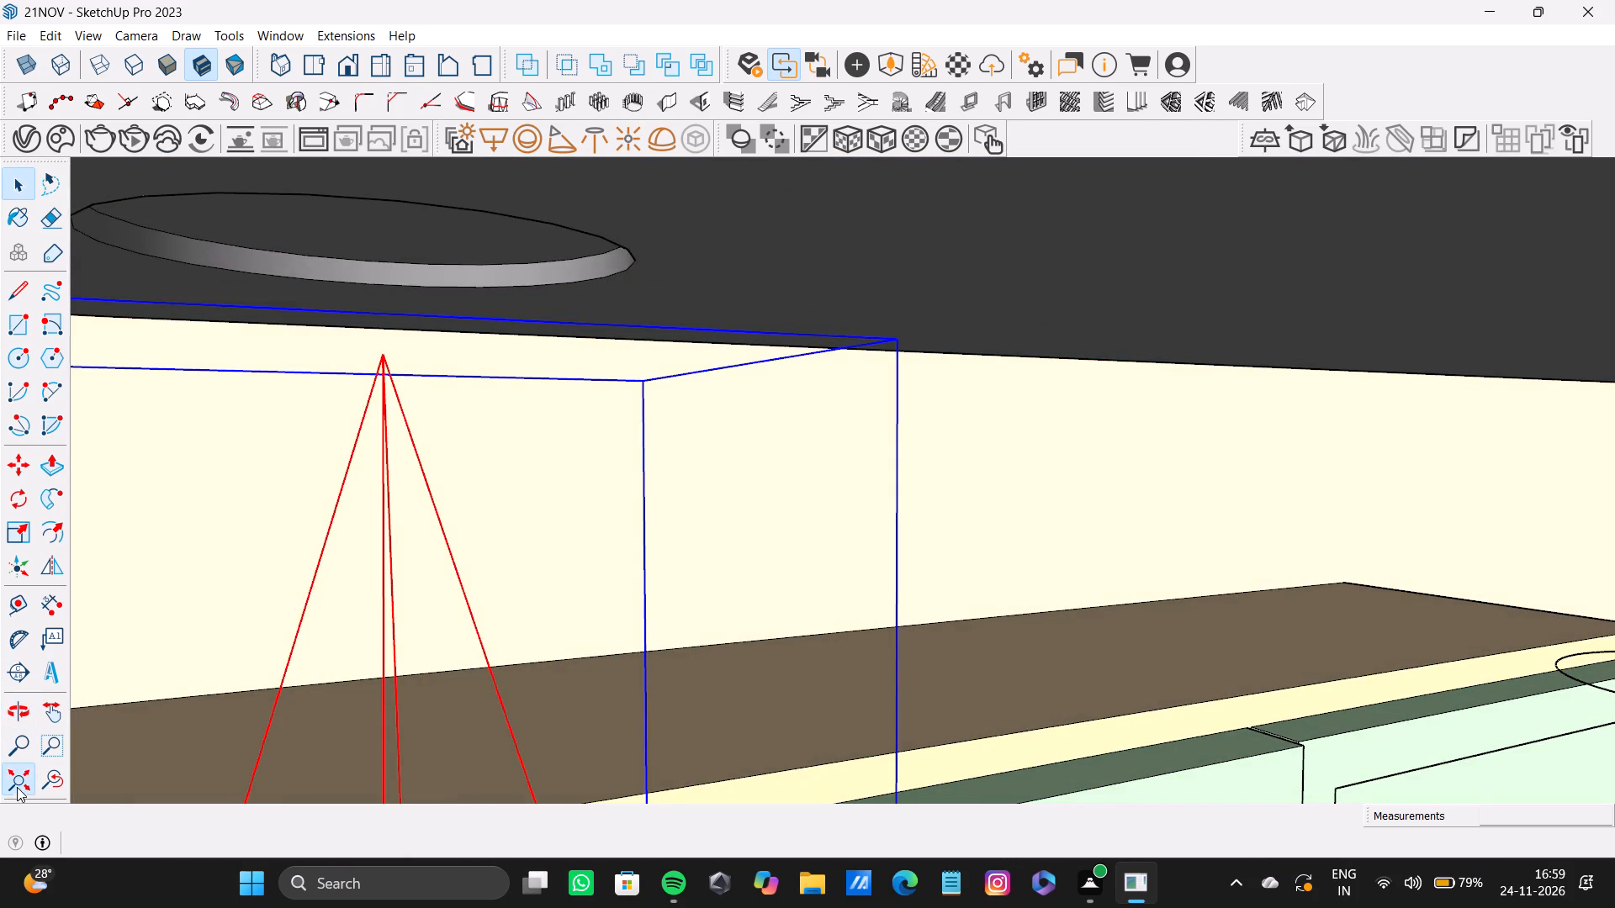
{"action": "middle_click_drag", "start_coordinate": [419, 586], "coordinate": [156, 633]}
{"action": "scroll", "coordinate": [611, 314], "scroll_direction": "up", "scroll_amount": 7}
{"action": "middle_click_drag", "start_coordinate": [745, 279], "coordinate": [725, 266]}
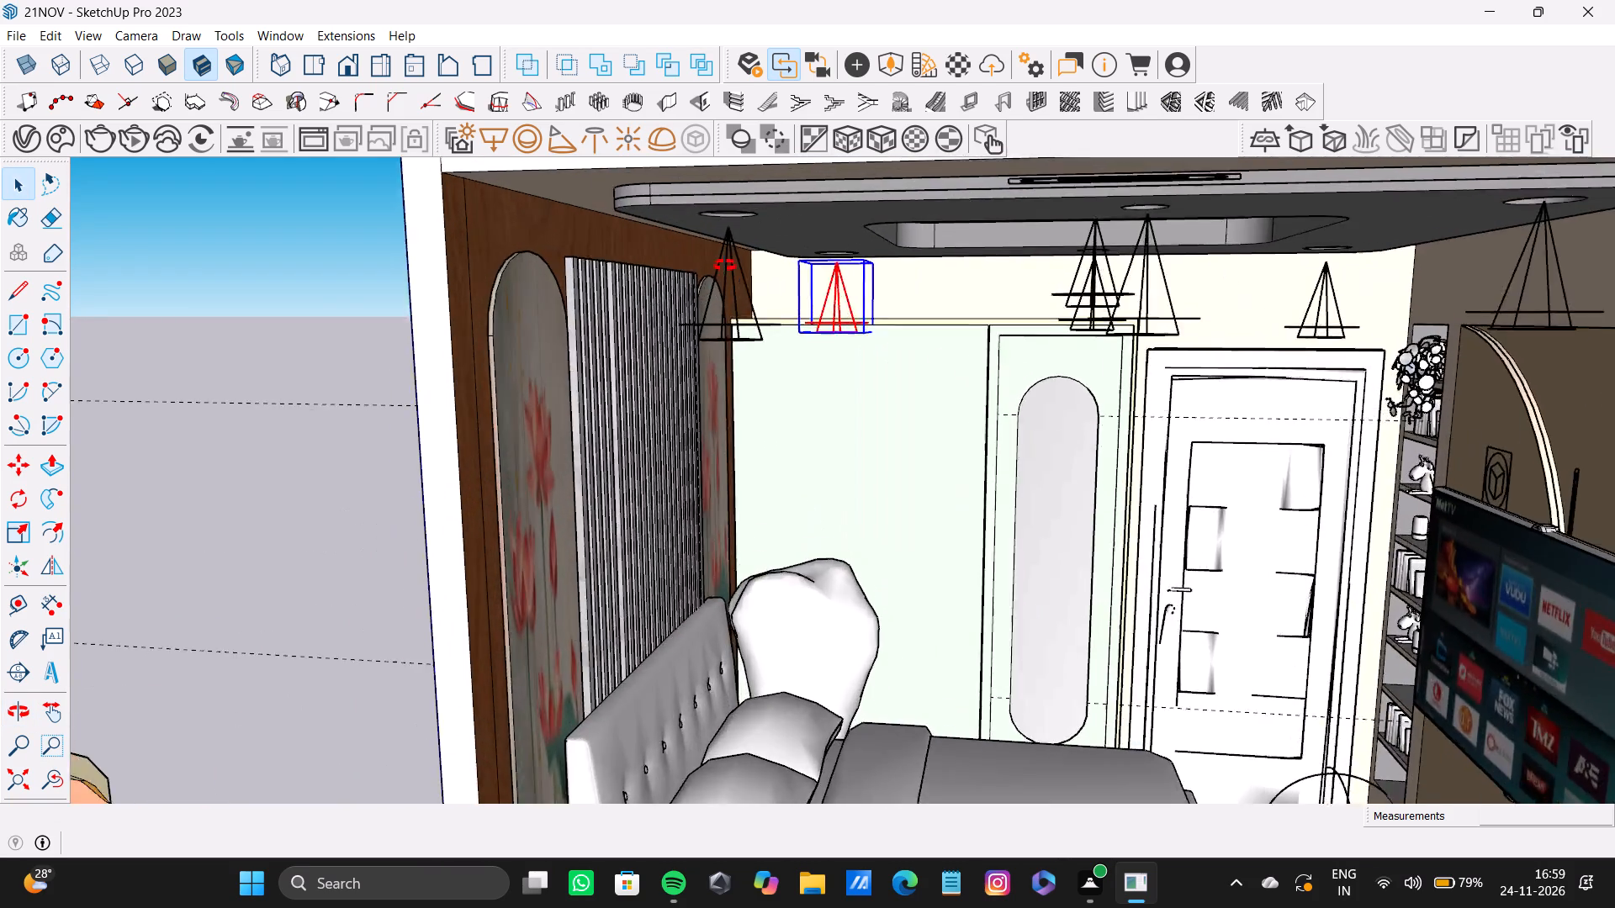
{"action": "middle_click_drag", "start_coordinate": [725, 266], "coordinate": [583, 293]}
{"action": "scroll", "coordinate": [609, 256], "scroll_direction": "up", "scroll_amount": 12}
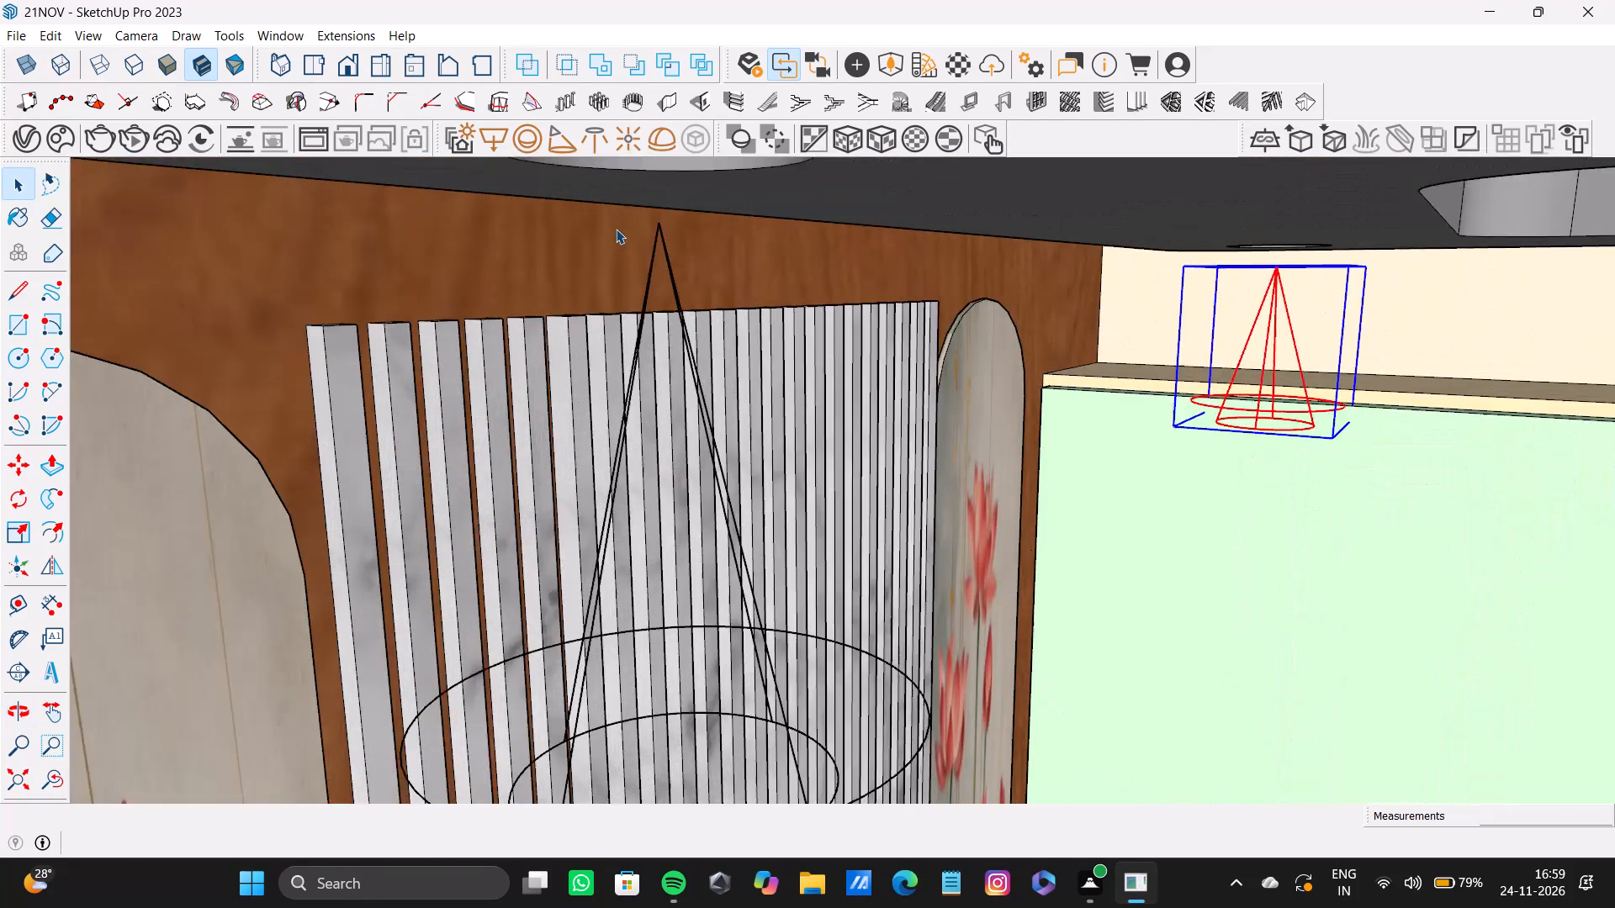
{"action": "middle_click_drag", "start_coordinate": [616, 229], "coordinate": [740, 337]}
Select the TV-side ceiling spotlight nearest the room's open front.
{"action": "left_click", "coordinate": [13, 787]}
{"action": "middle_click_drag", "start_coordinate": [985, 552], "coordinate": [913, 452]}
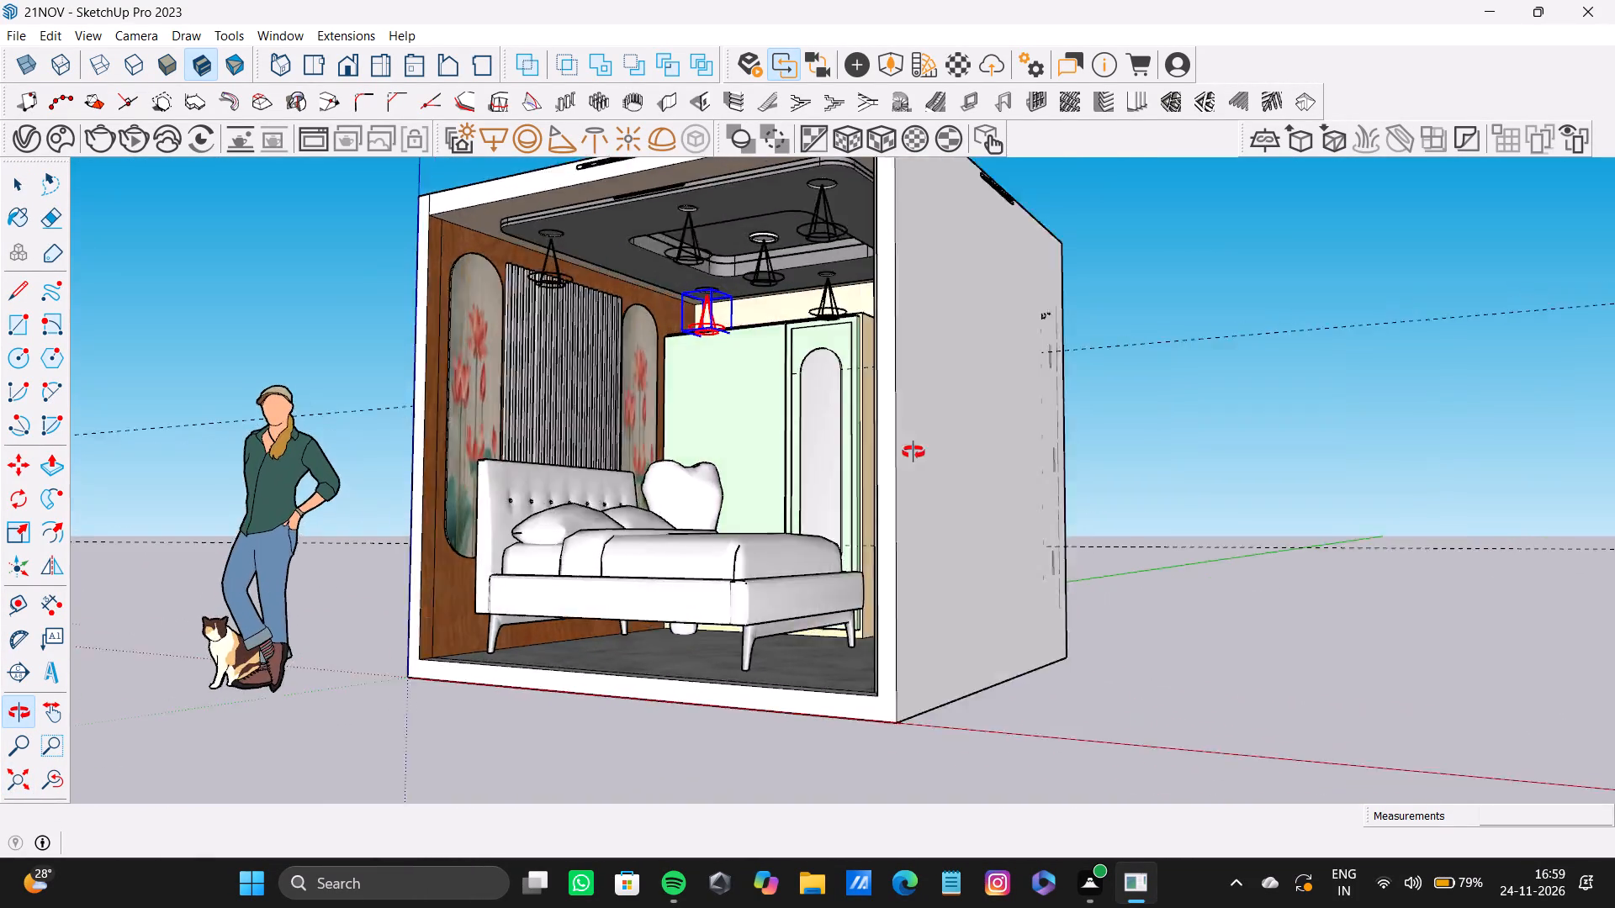
{"action": "middle_click_drag", "start_coordinate": [913, 452], "coordinate": [1029, 499]}
{"action": "scroll", "coordinate": [955, 206], "scroll_direction": "up", "scroll_amount": 13}
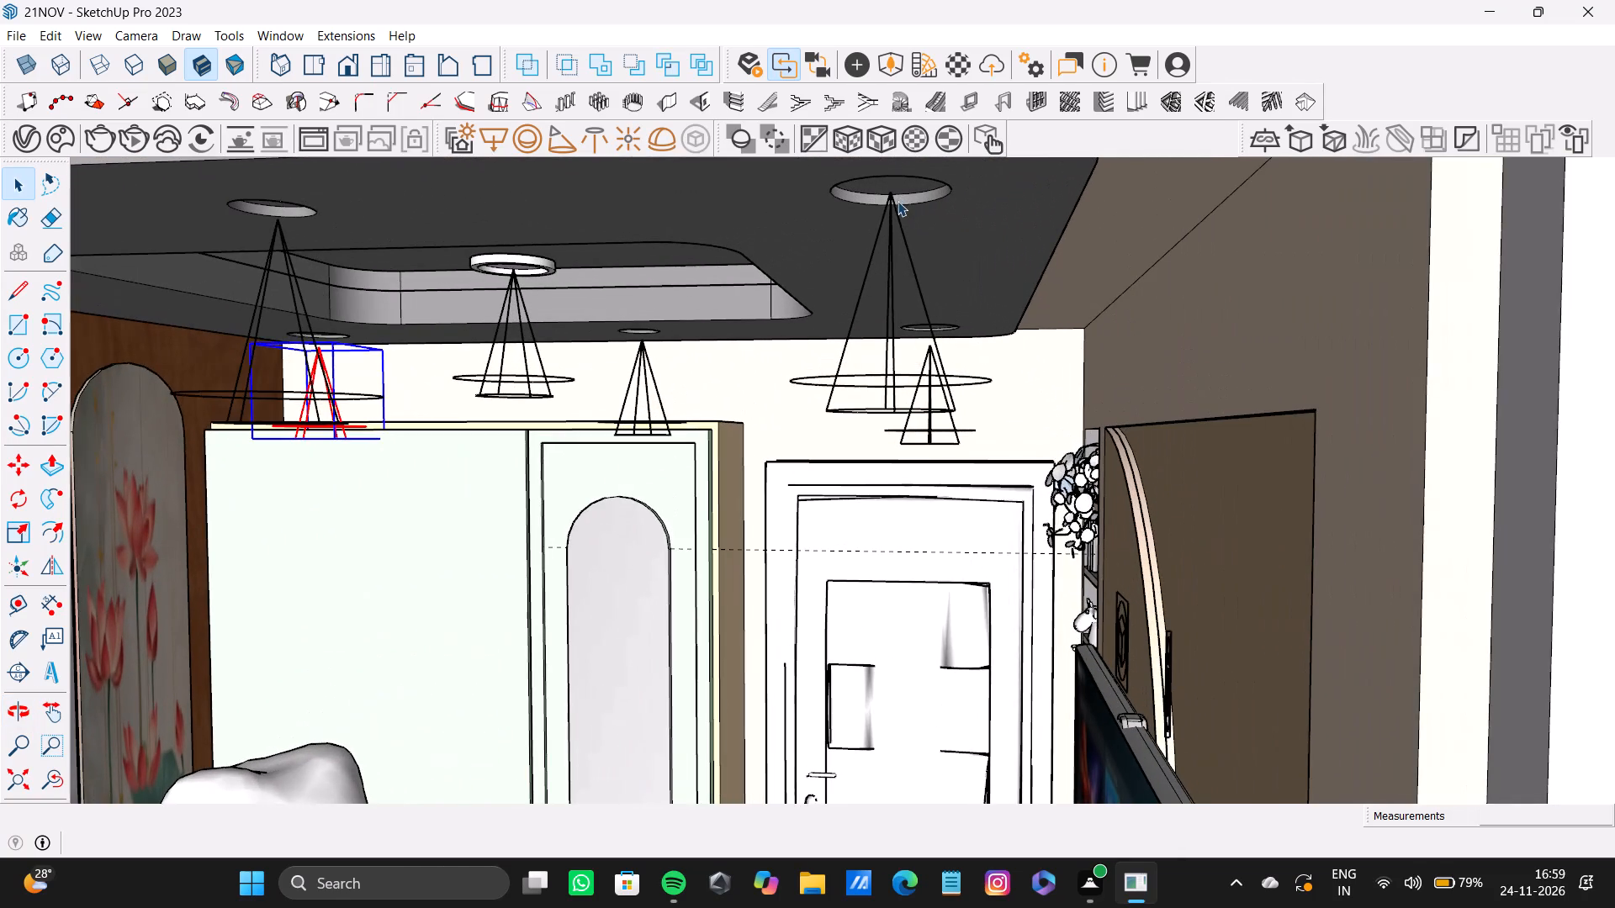
{"action": "left_click", "coordinate": [893, 198]}
{"action": "middle_click_drag", "start_coordinate": [865, 222], "coordinate": [863, 244]}
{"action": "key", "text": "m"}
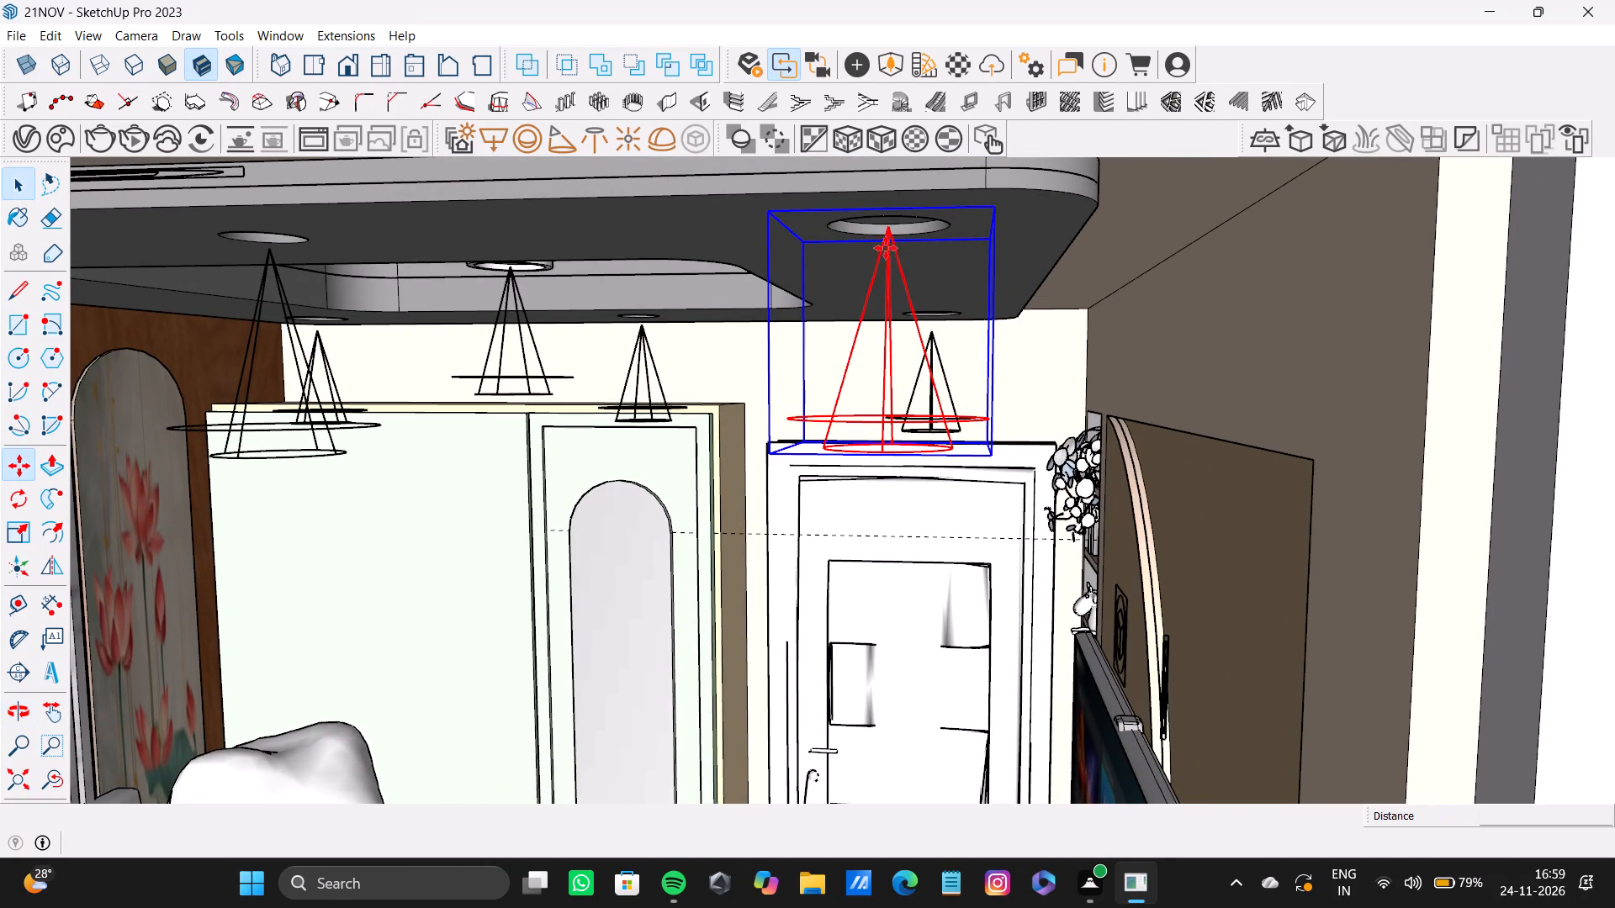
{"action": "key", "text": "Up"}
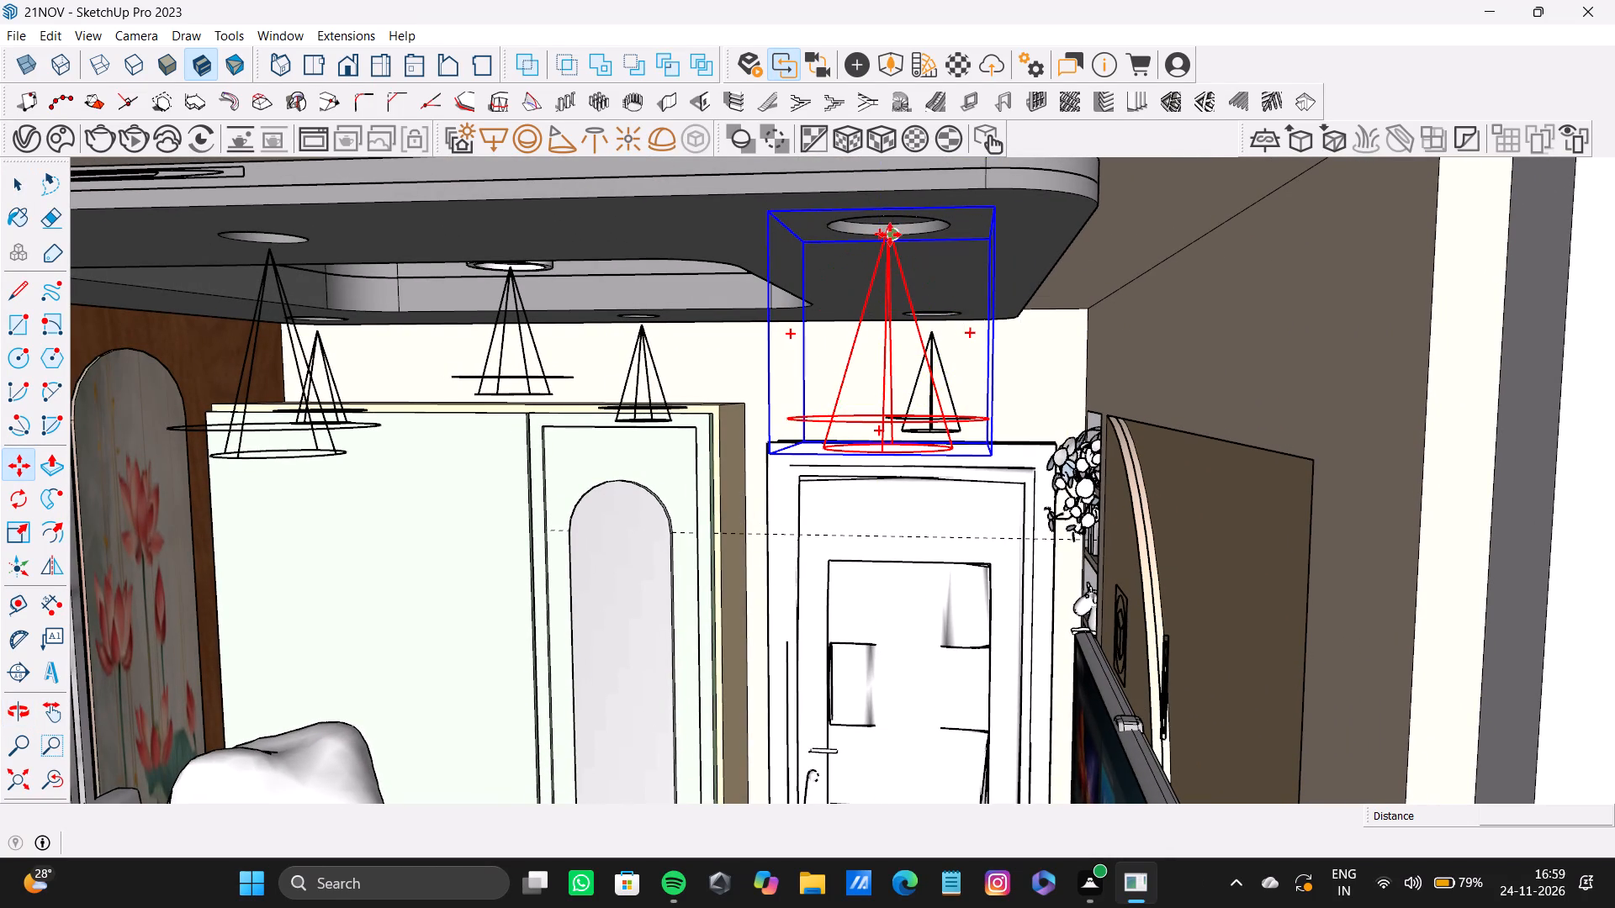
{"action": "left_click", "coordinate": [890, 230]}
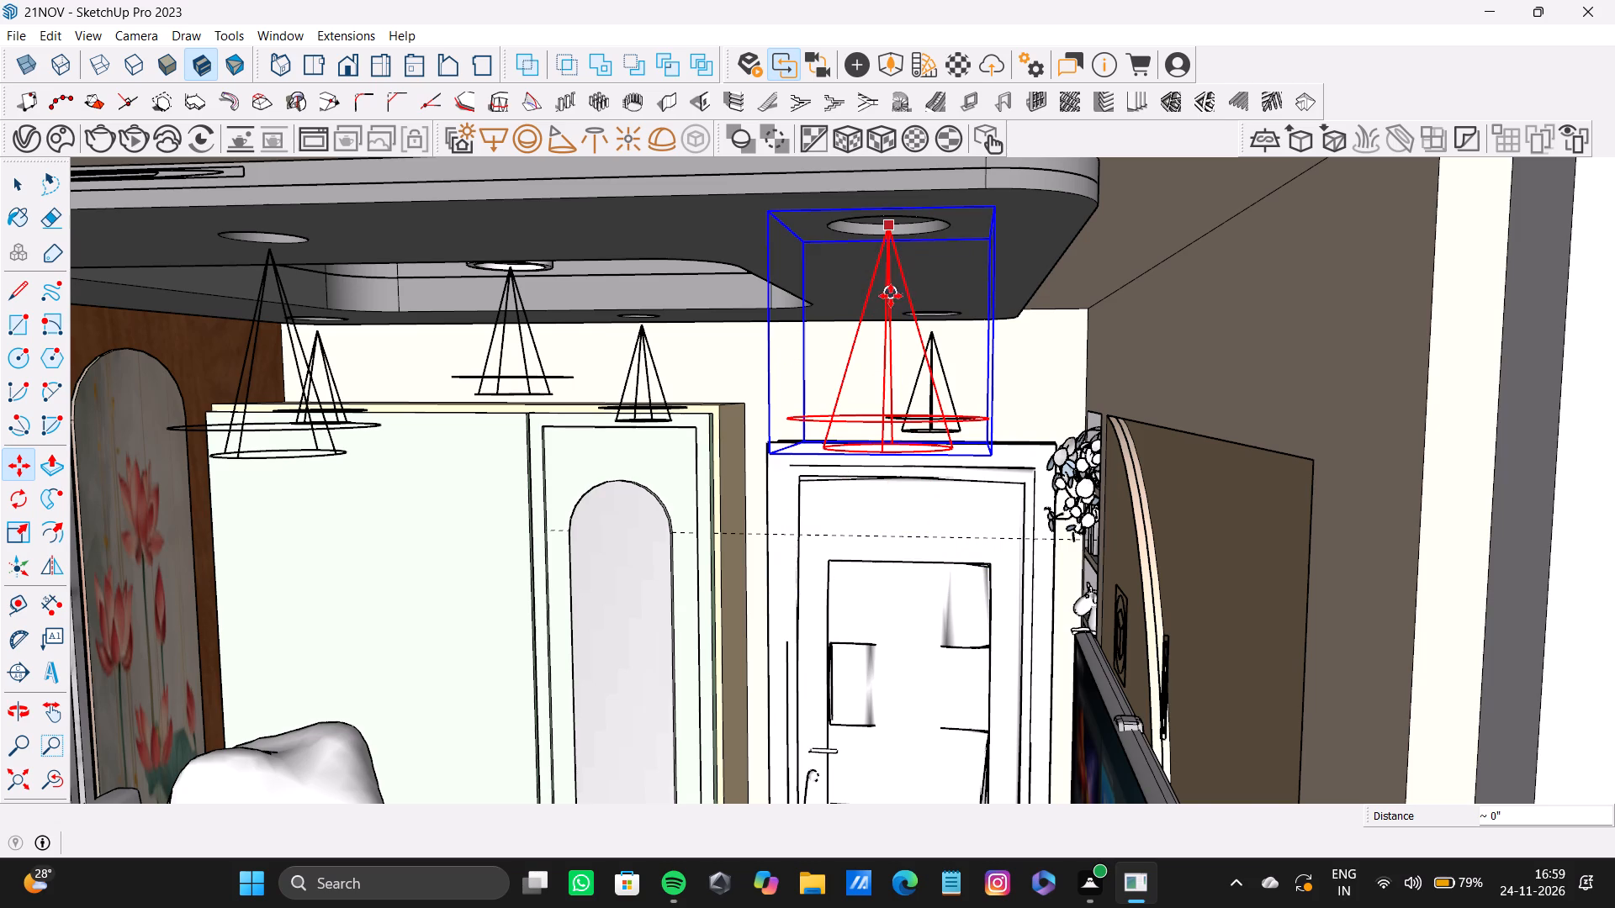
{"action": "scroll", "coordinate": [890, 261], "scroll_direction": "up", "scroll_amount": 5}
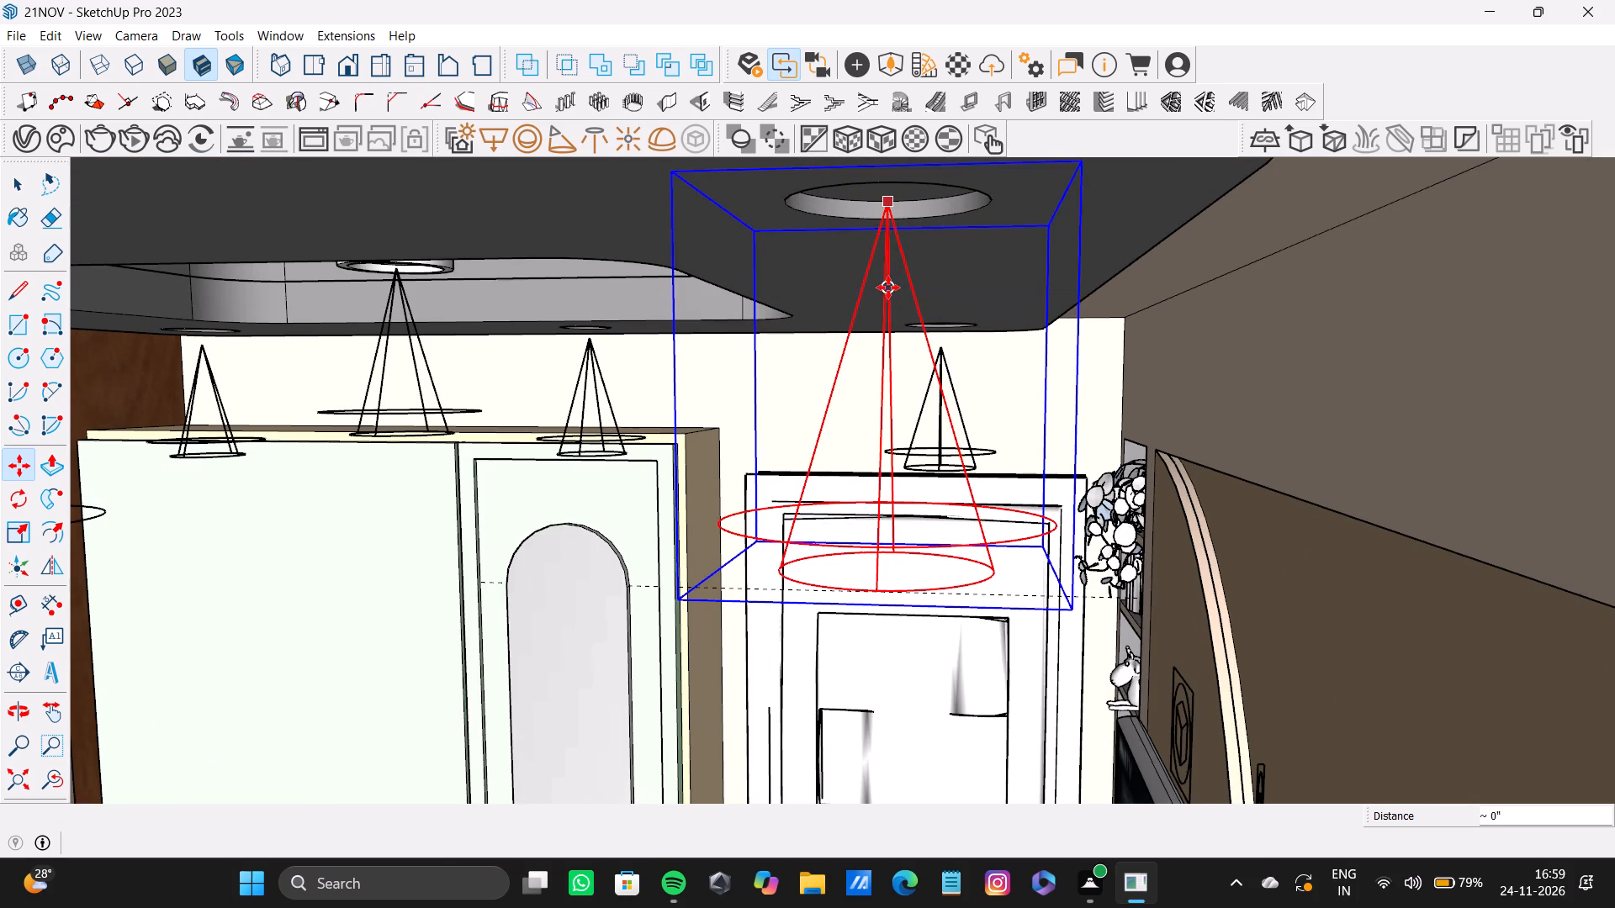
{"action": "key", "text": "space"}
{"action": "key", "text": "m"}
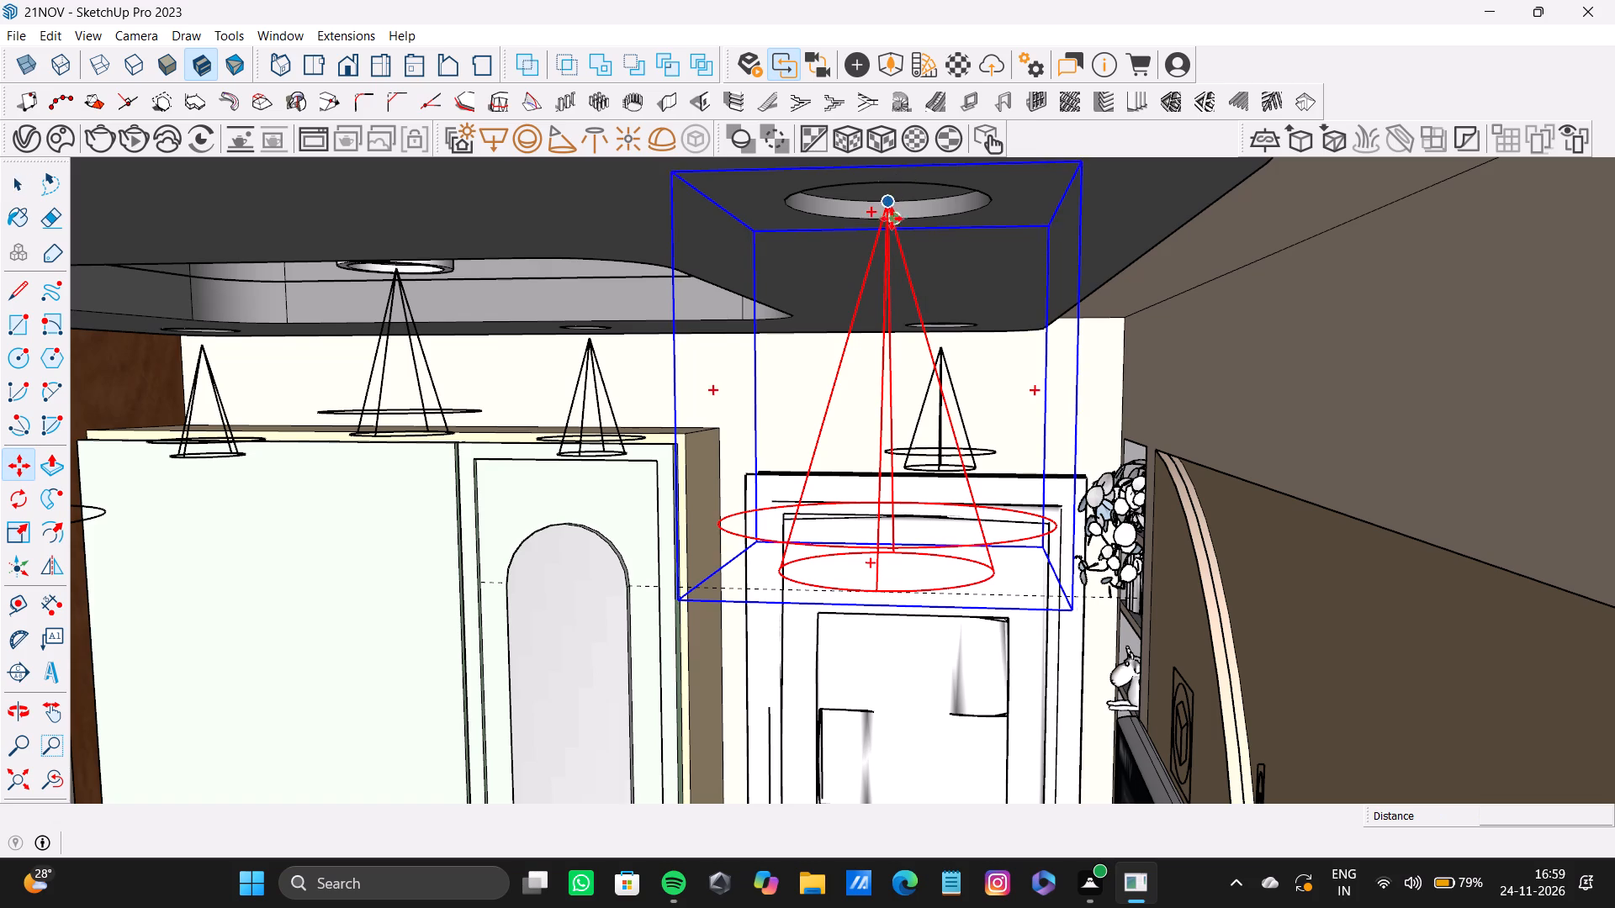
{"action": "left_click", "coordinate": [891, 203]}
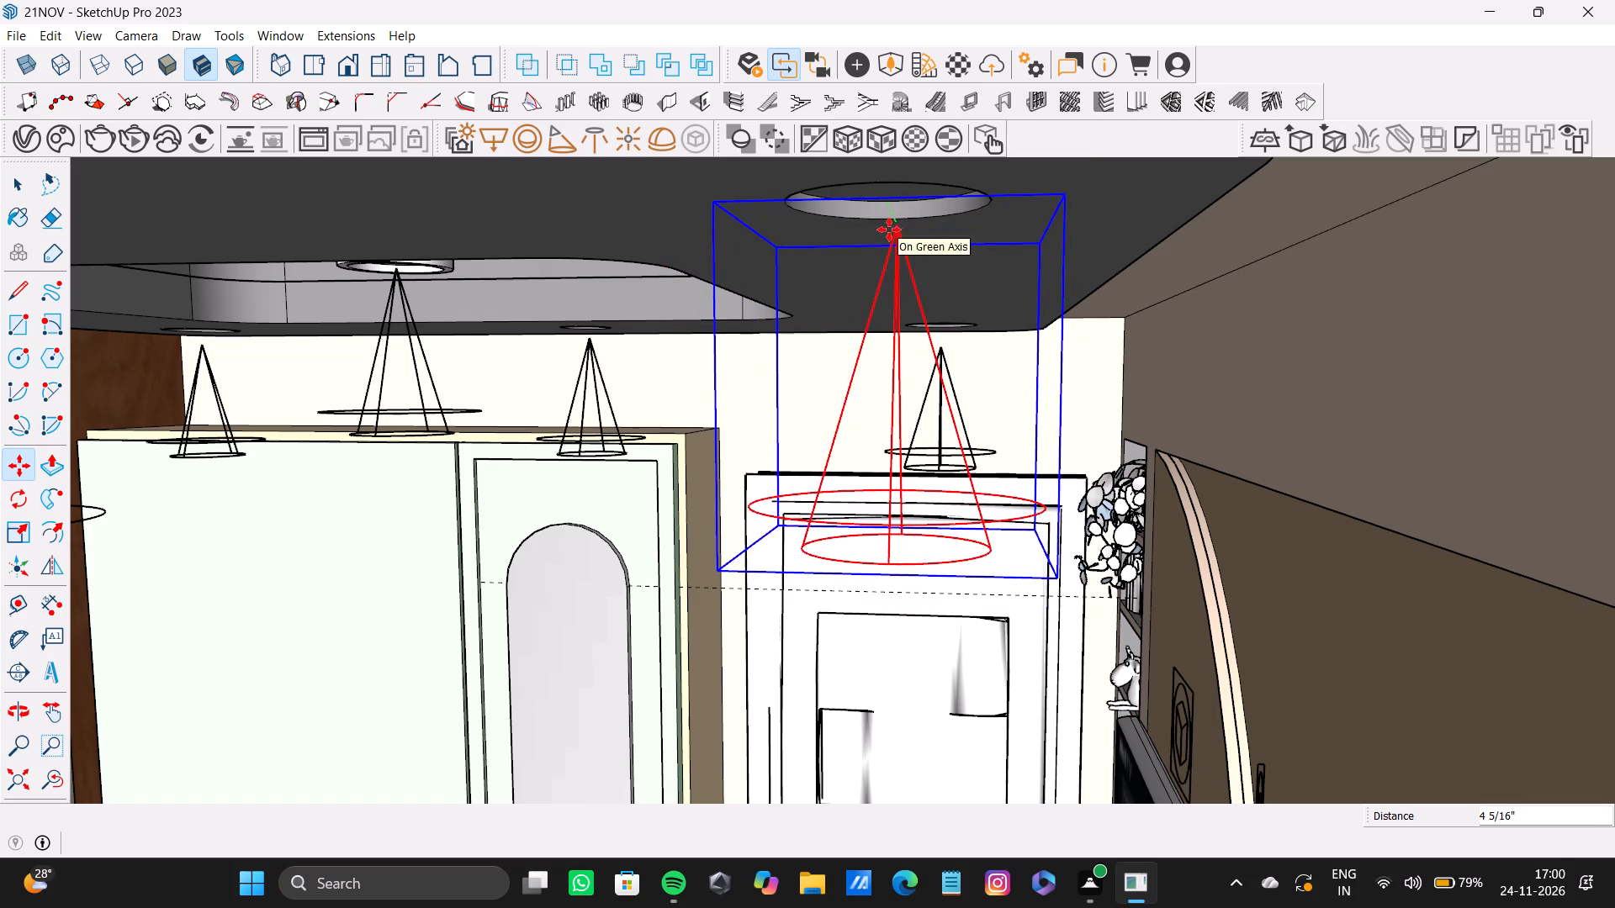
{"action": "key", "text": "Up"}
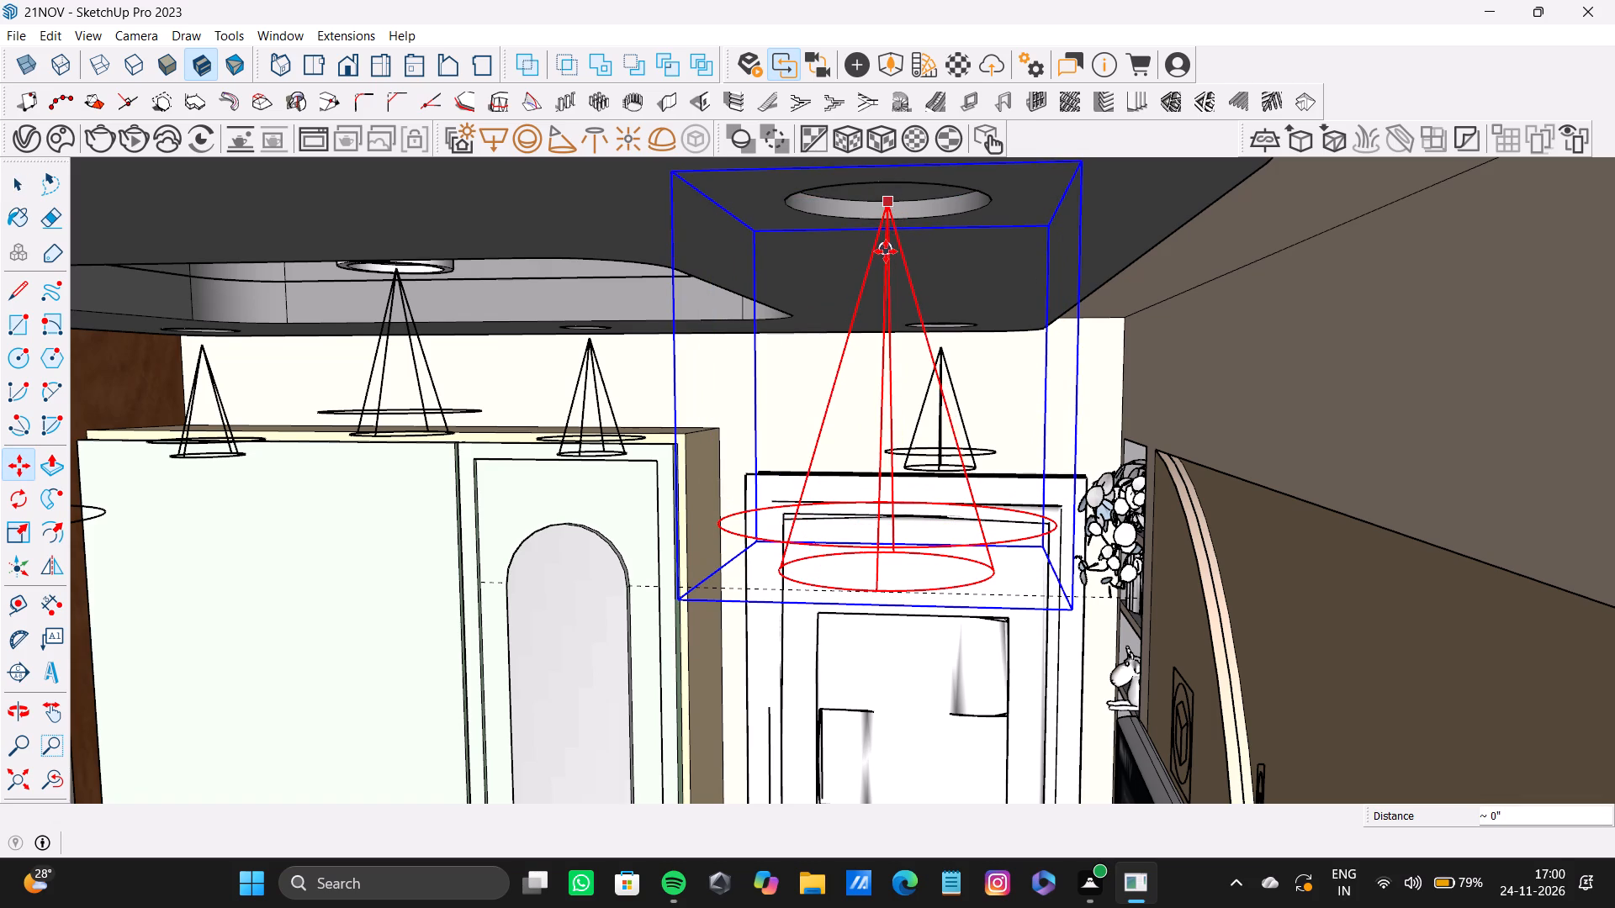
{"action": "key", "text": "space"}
Move the selected TV-side spotlight straight up along the vertical axis by about 9/16".
{"action": "key", "text": "m"}
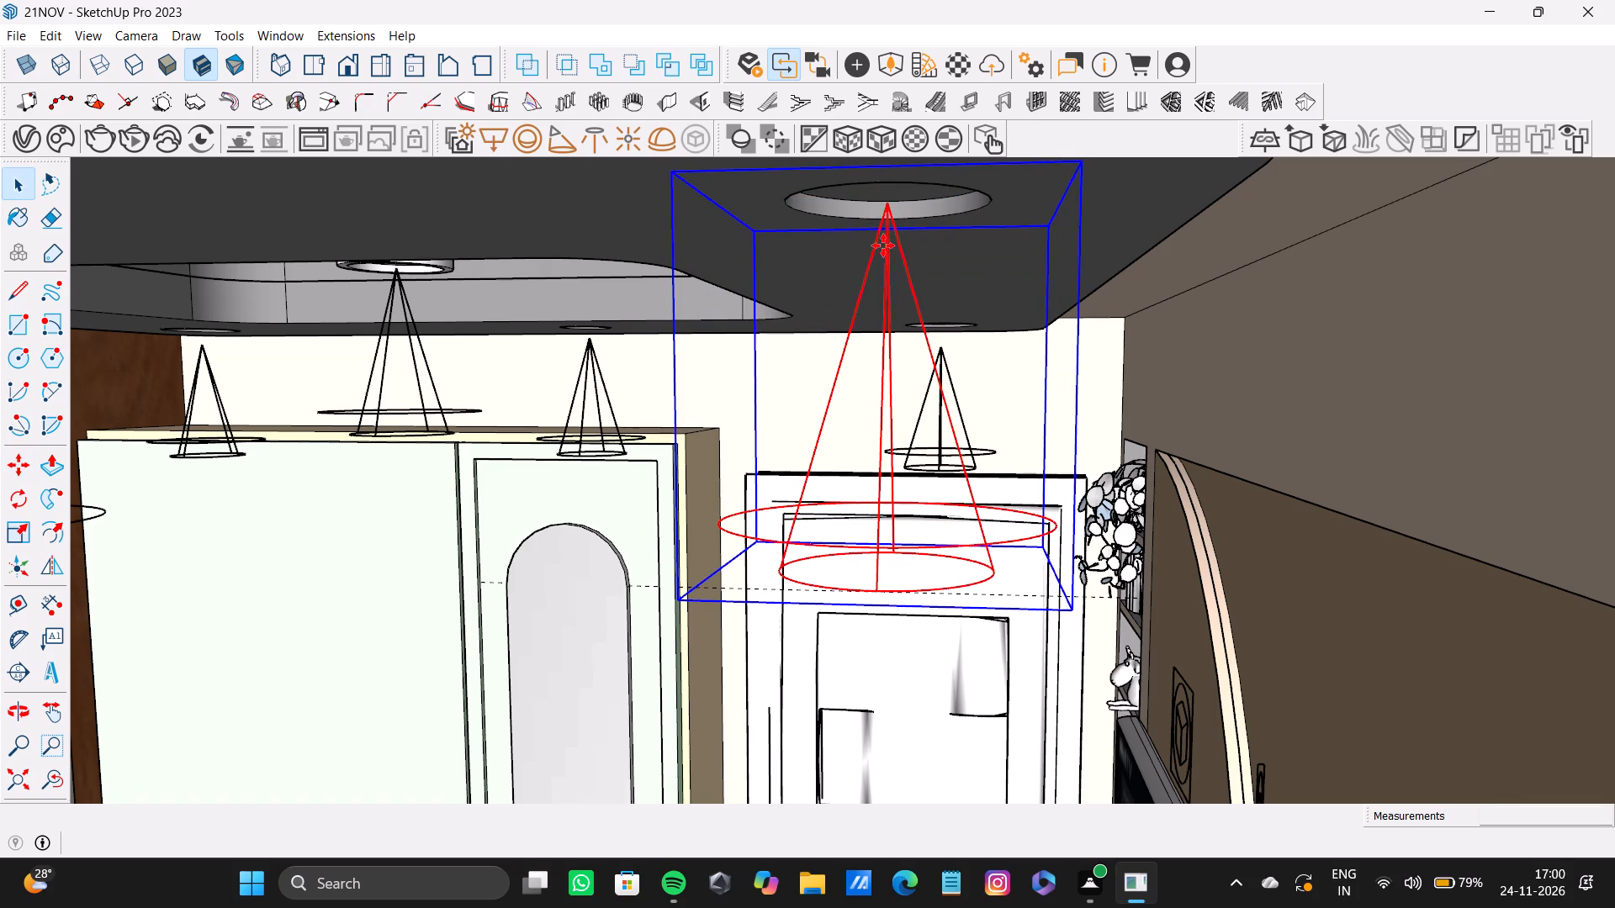
{"action": "key", "text": "Up"}
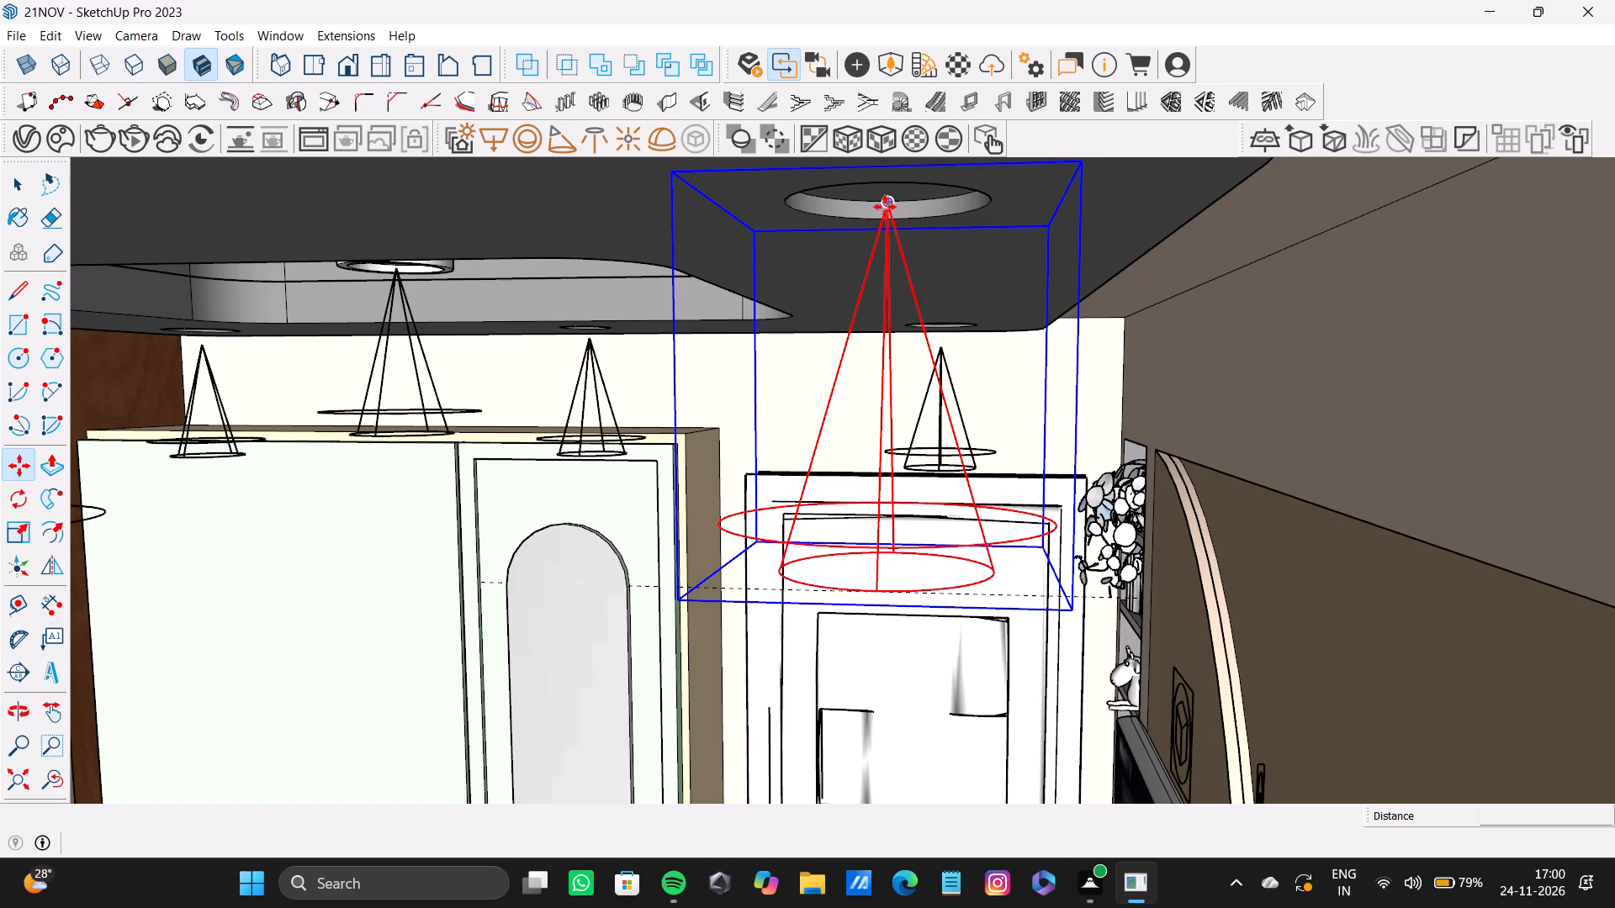
{"action": "left_click", "coordinate": [885, 207]}
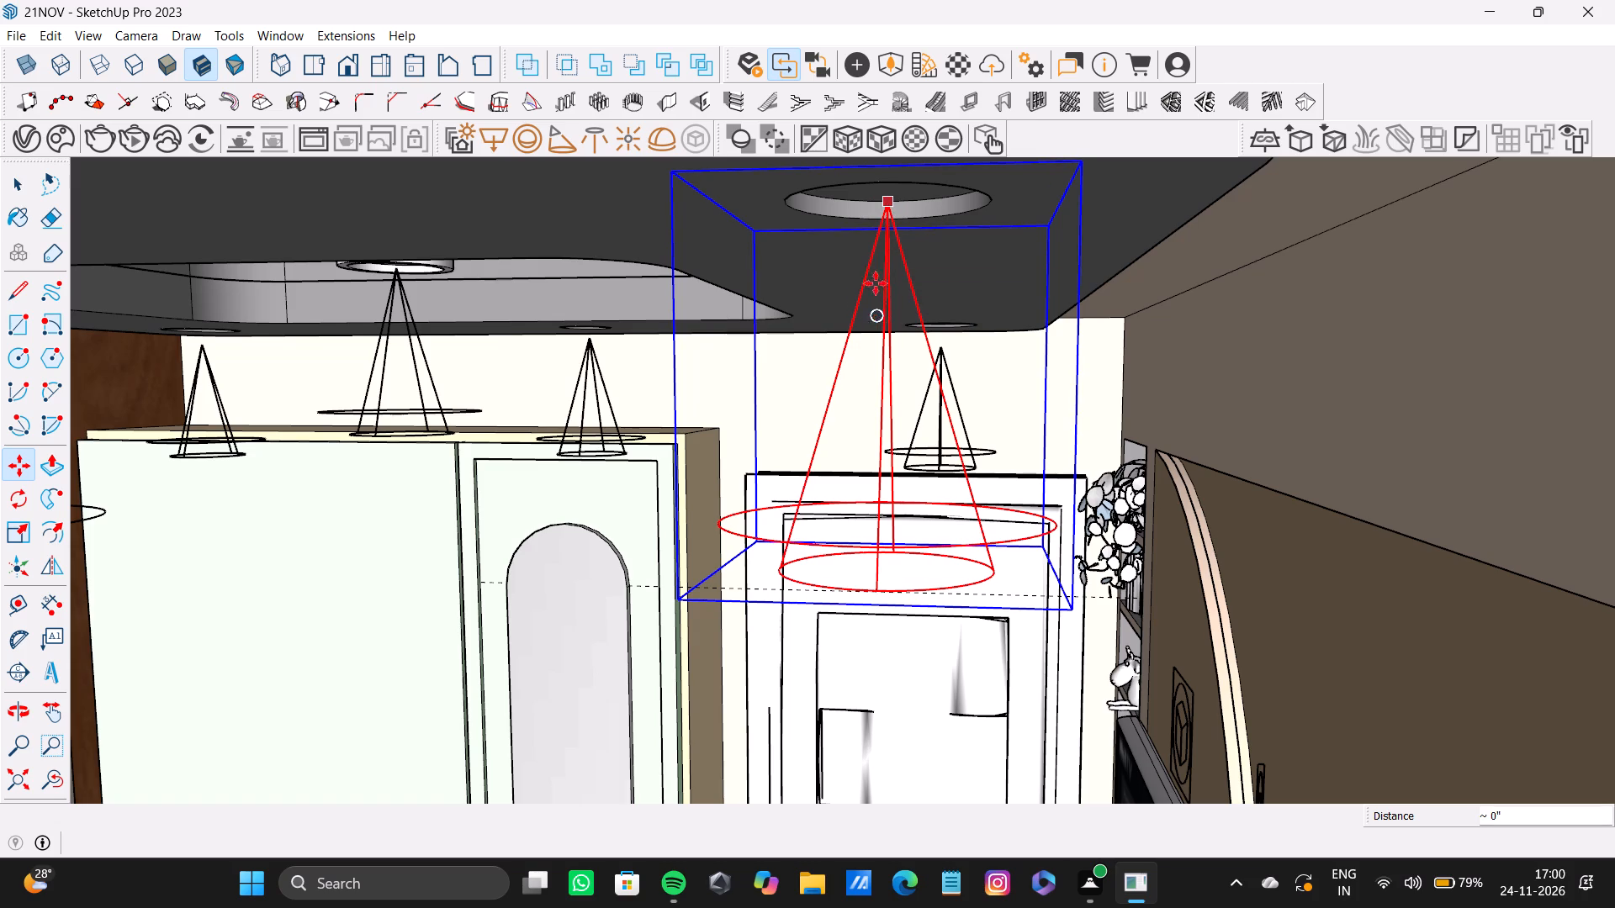
{"action": "left_click_drag", "start_coordinate": [888, 206], "coordinate": [884, 270]}
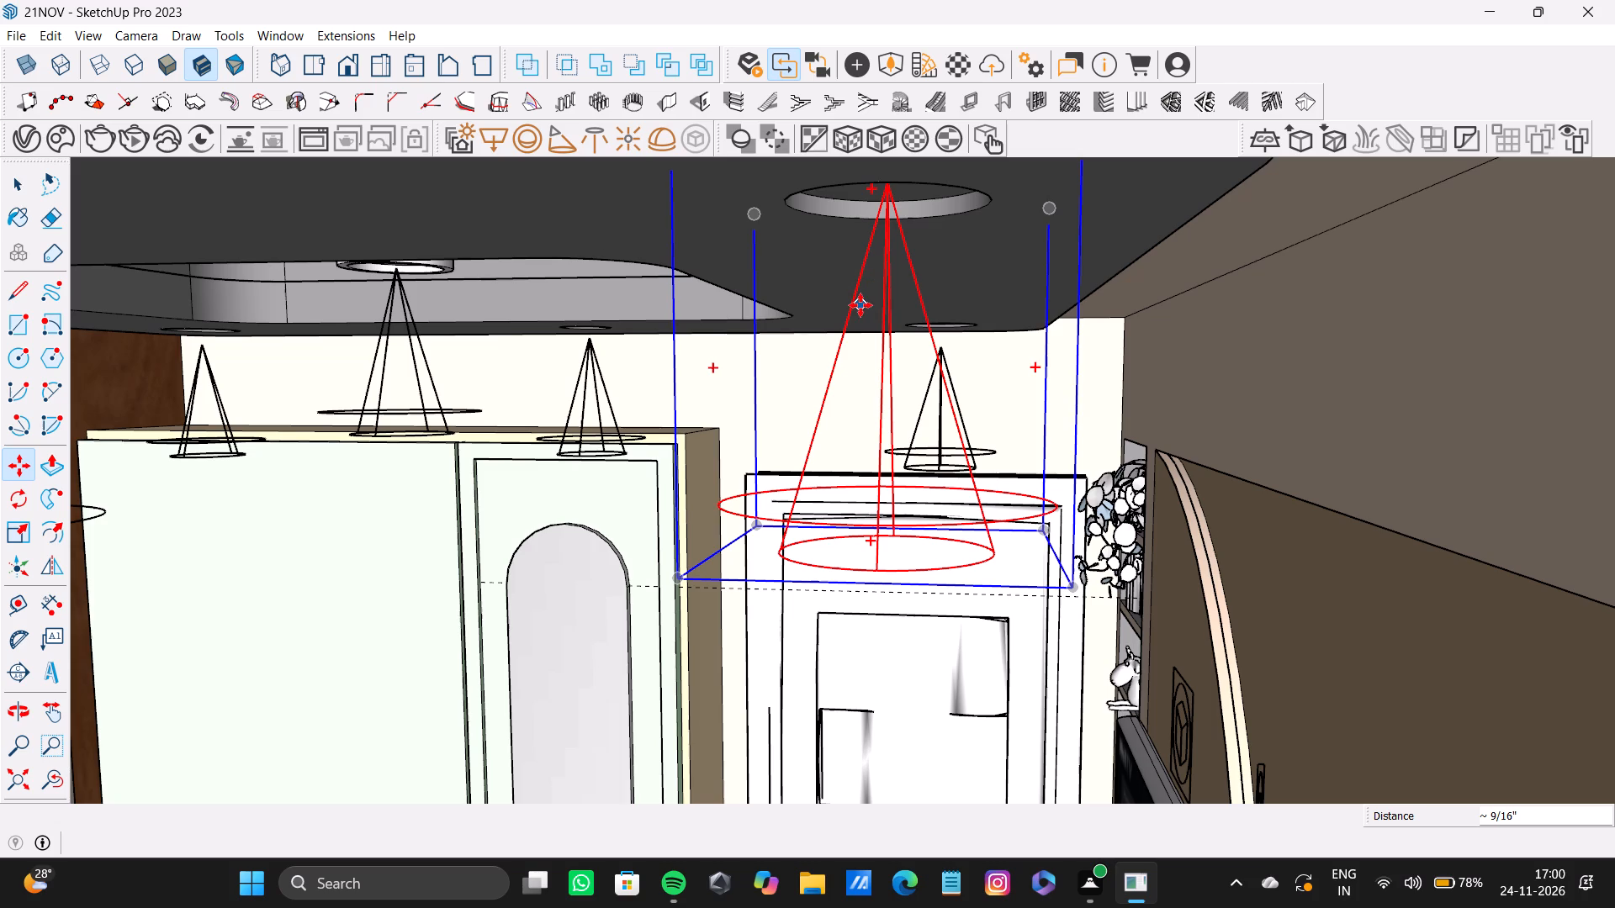
Move the selected TV-side spotlight nearest the open front straight down along the vertical axis by about 1 3/4".
{"action": "scroll", "coordinate": [945, 309], "scroll_direction": "down", "scroll_amount": 9}
{"action": "middle_click_drag", "start_coordinate": [935, 316], "coordinate": [919, 231]}
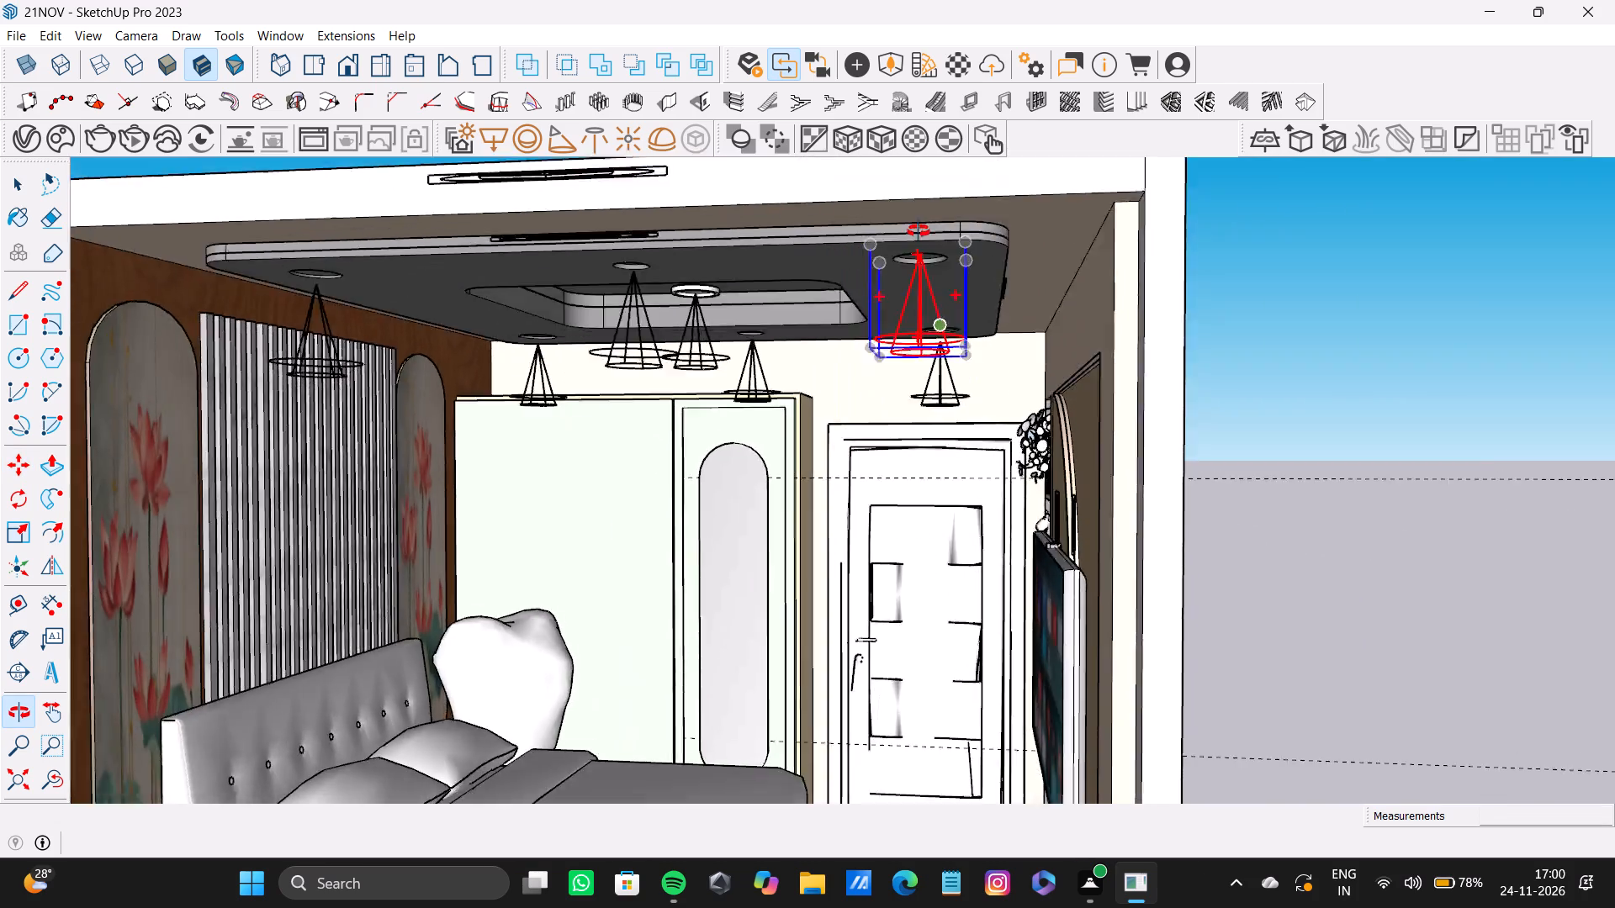
{"action": "middle_click_drag", "start_coordinate": [919, 231], "coordinate": [897, 220]}
{"action": "scroll", "coordinate": [876, 217], "scroll_direction": "up", "scroll_amount": 8}
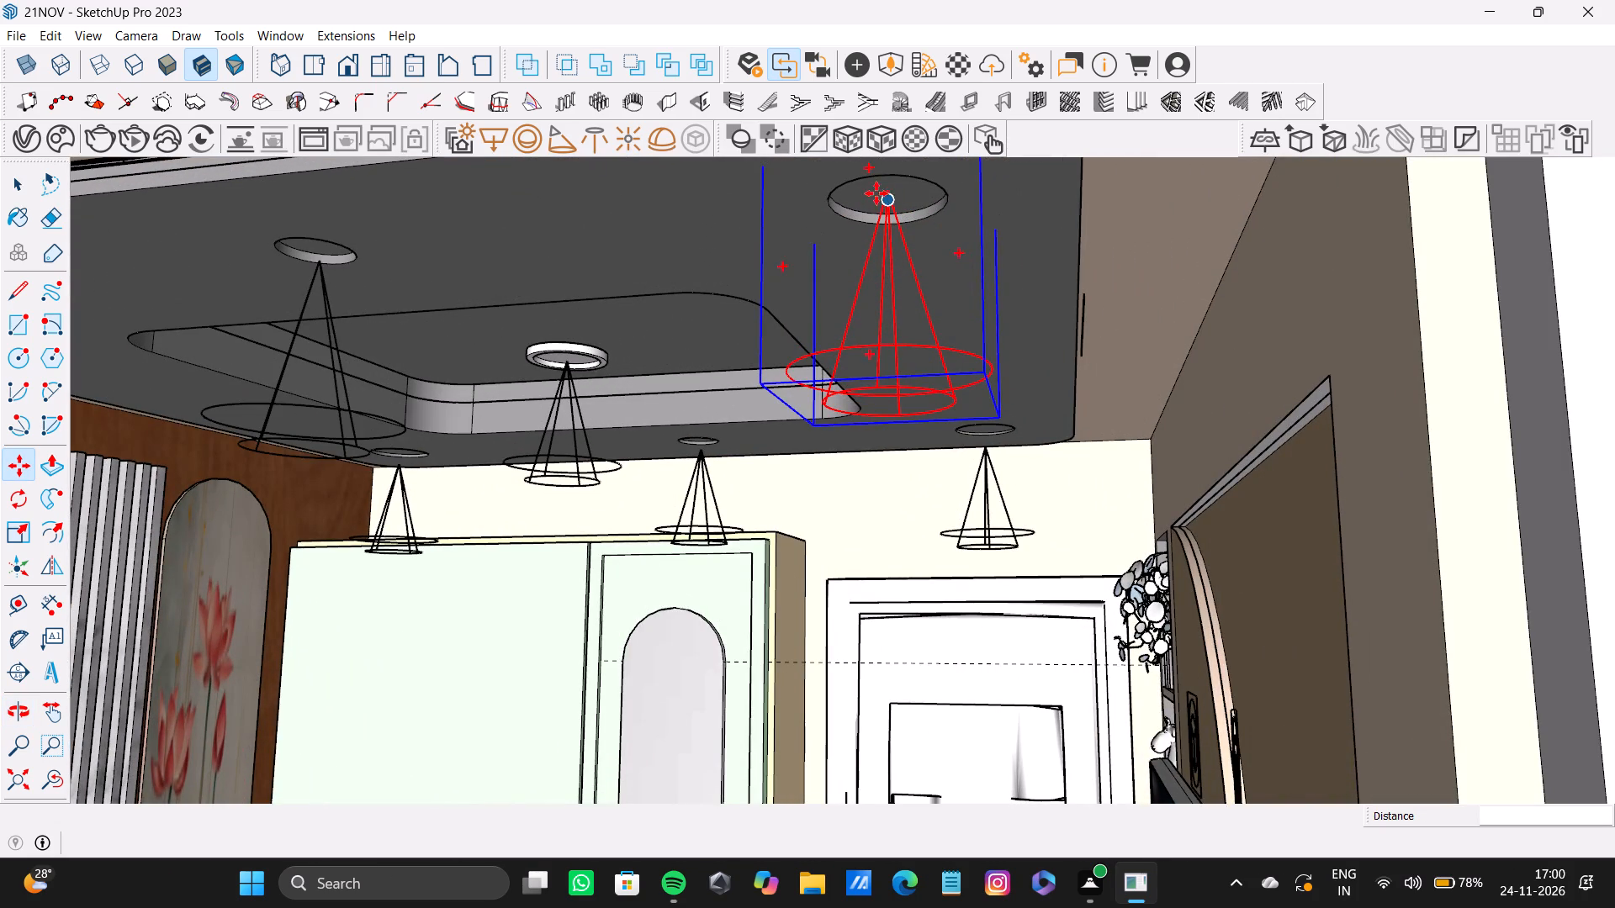
{"action": "left_click", "coordinate": [885, 203]}
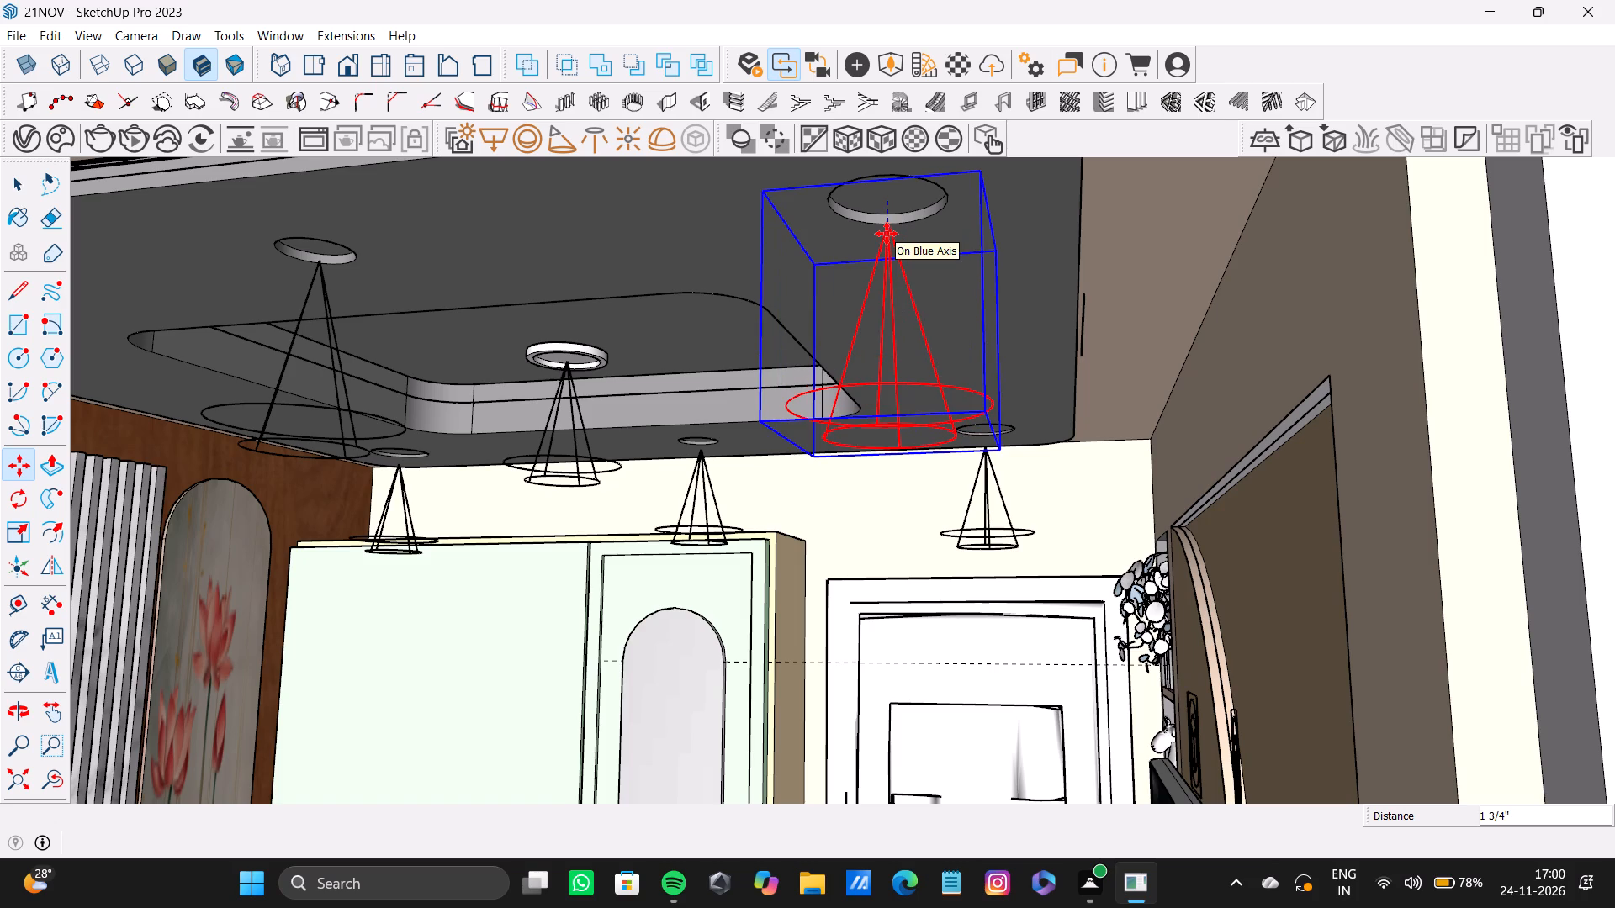
{"action": "left_click", "coordinate": [887, 234]}
Move the spotlight under the round fixture in the ceiling's central tray slightly down, just below the fixture.
{"action": "middle_click_drag", "start_coordinate": [929, 304], "coordinate": [1130, 362]}
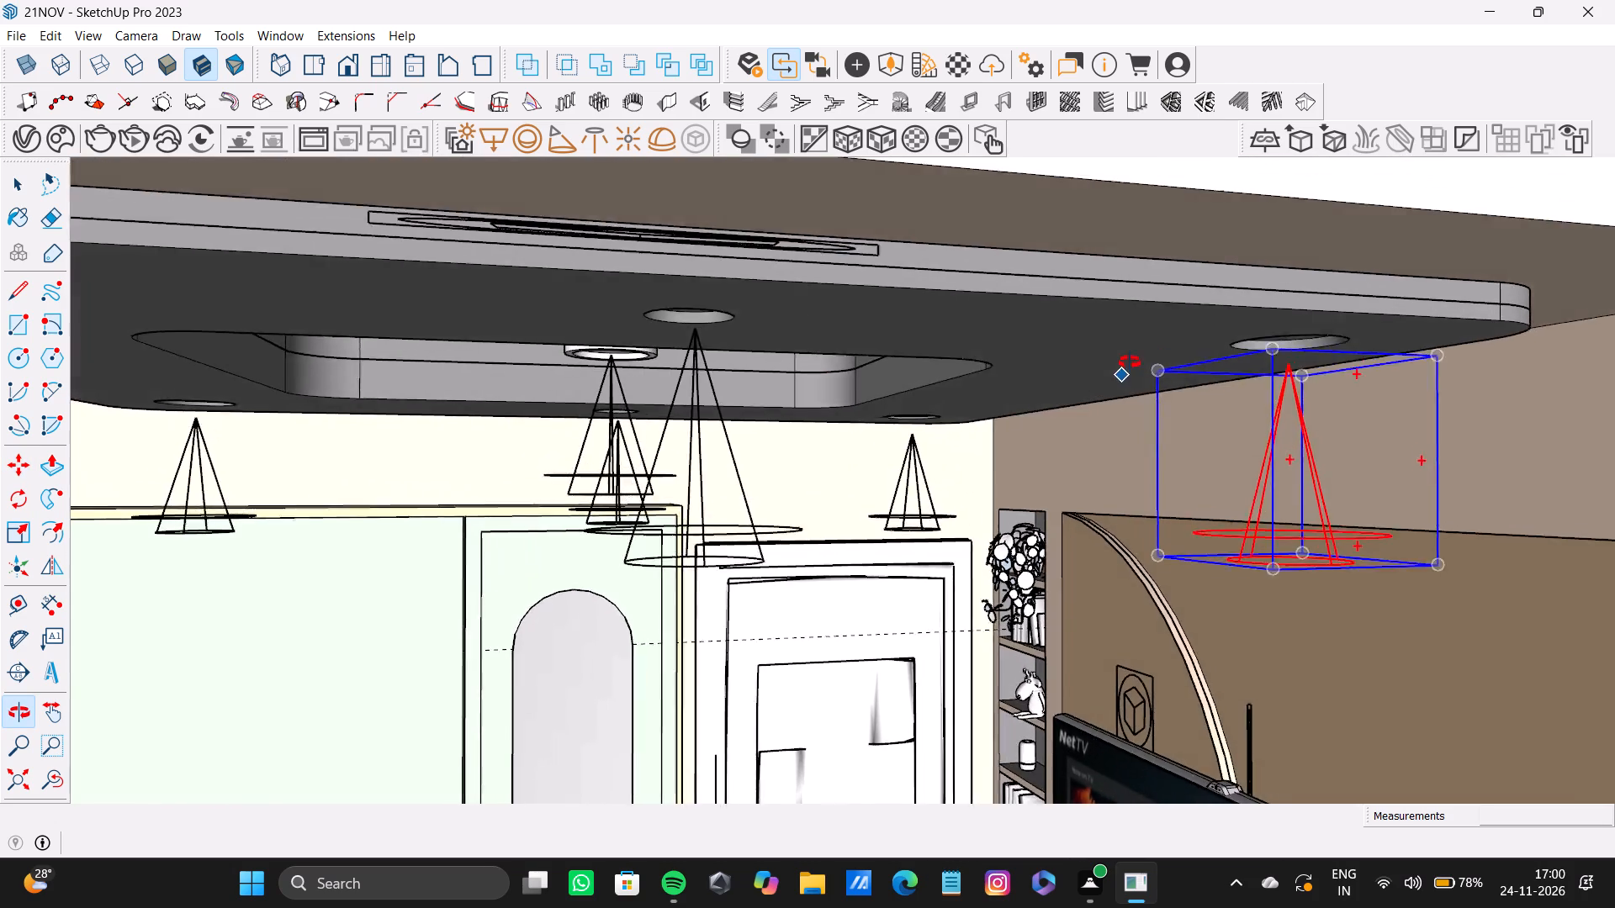
{"action": "middle_click_drag", "start_coordinate": [1130, 362], "coordinate": [792, 374]}
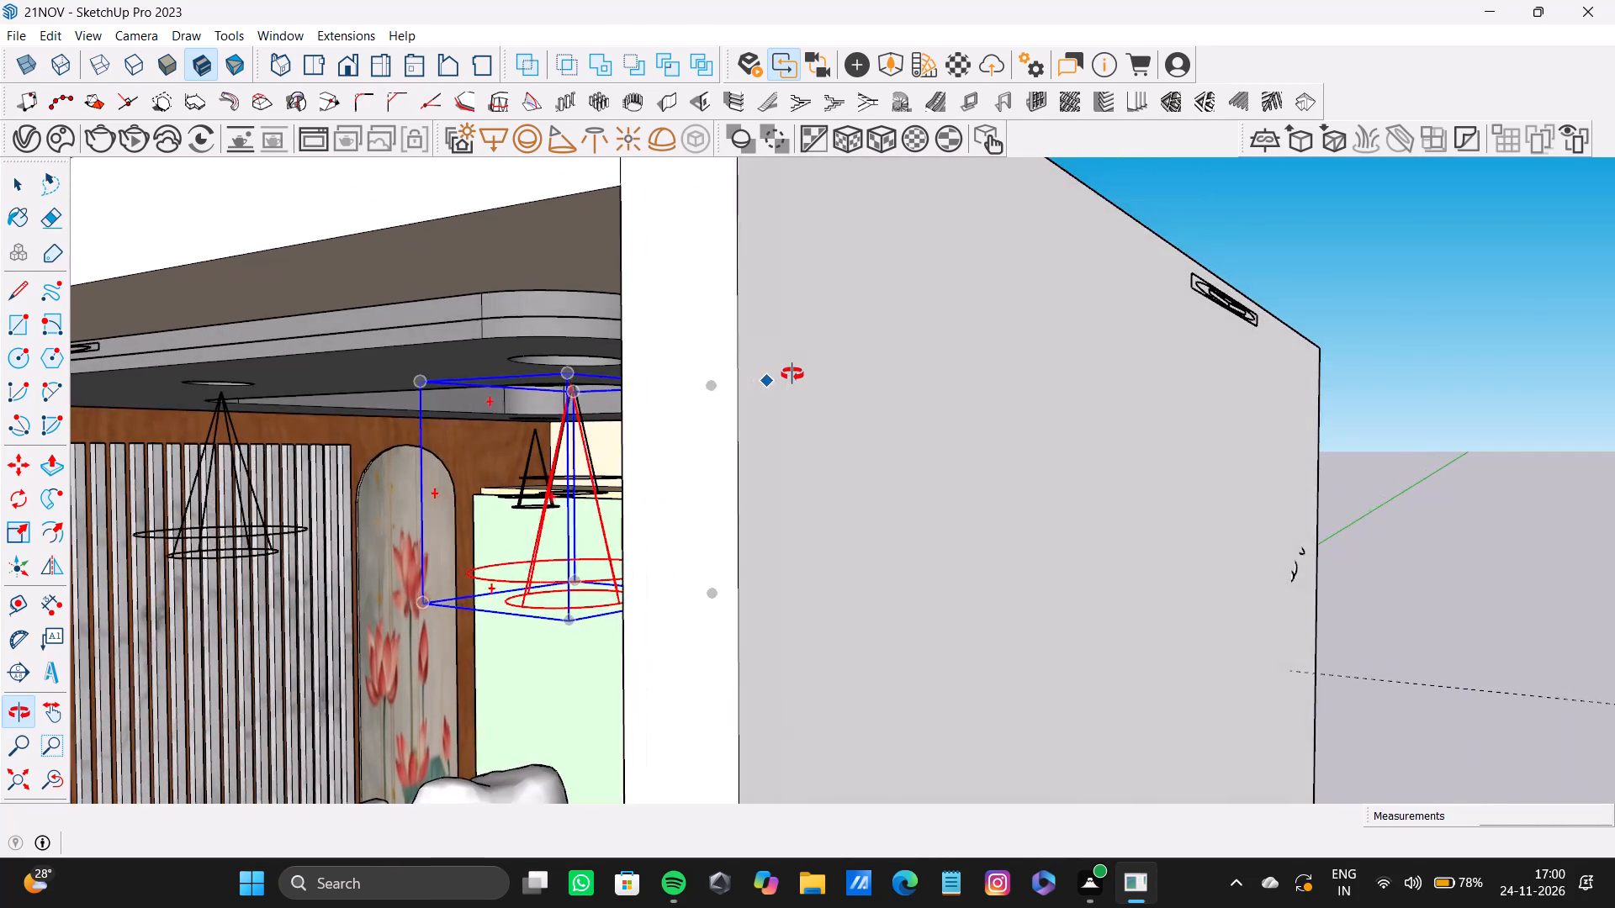
{"action": "middle_click_drag", "start_coordinate": [792, 374], "coordinate": [1450, 365]}
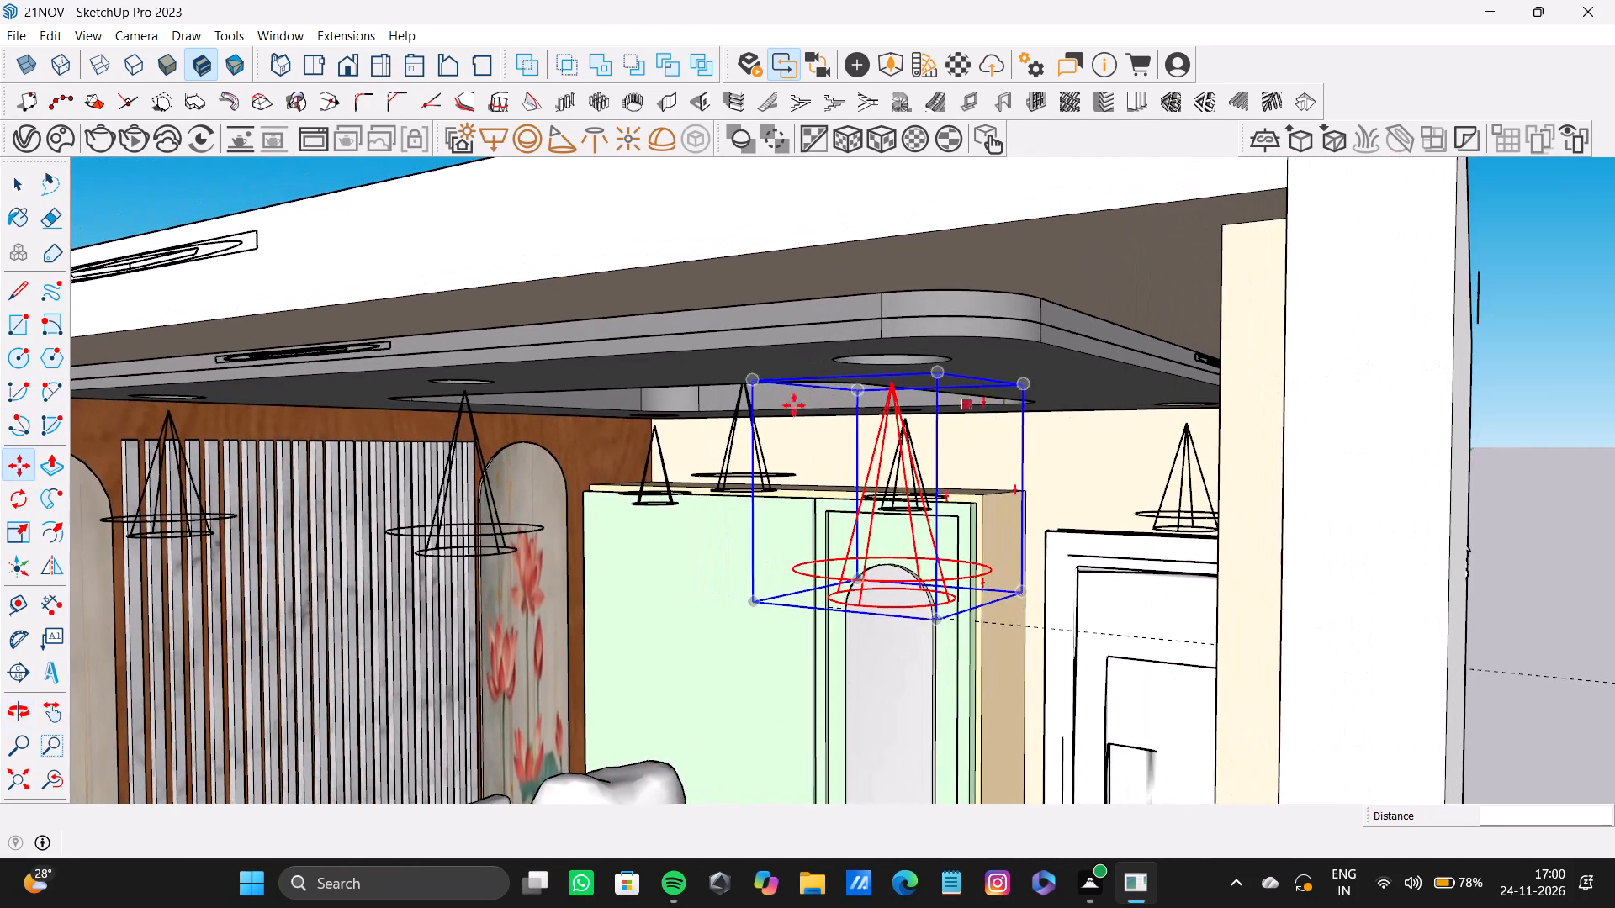
{"action": "scroll", "coordinate": [772, 428], "scroll_direction": "down", "scroll_amount": 4}
{"action": "middle_click_drag", "start_coordinate": [743, 429], "coordinate": [965, 262]}
{"action": "scroll", "coordinate": [960, 383], "scroll_direction": "up", "scroll_amount": 7}
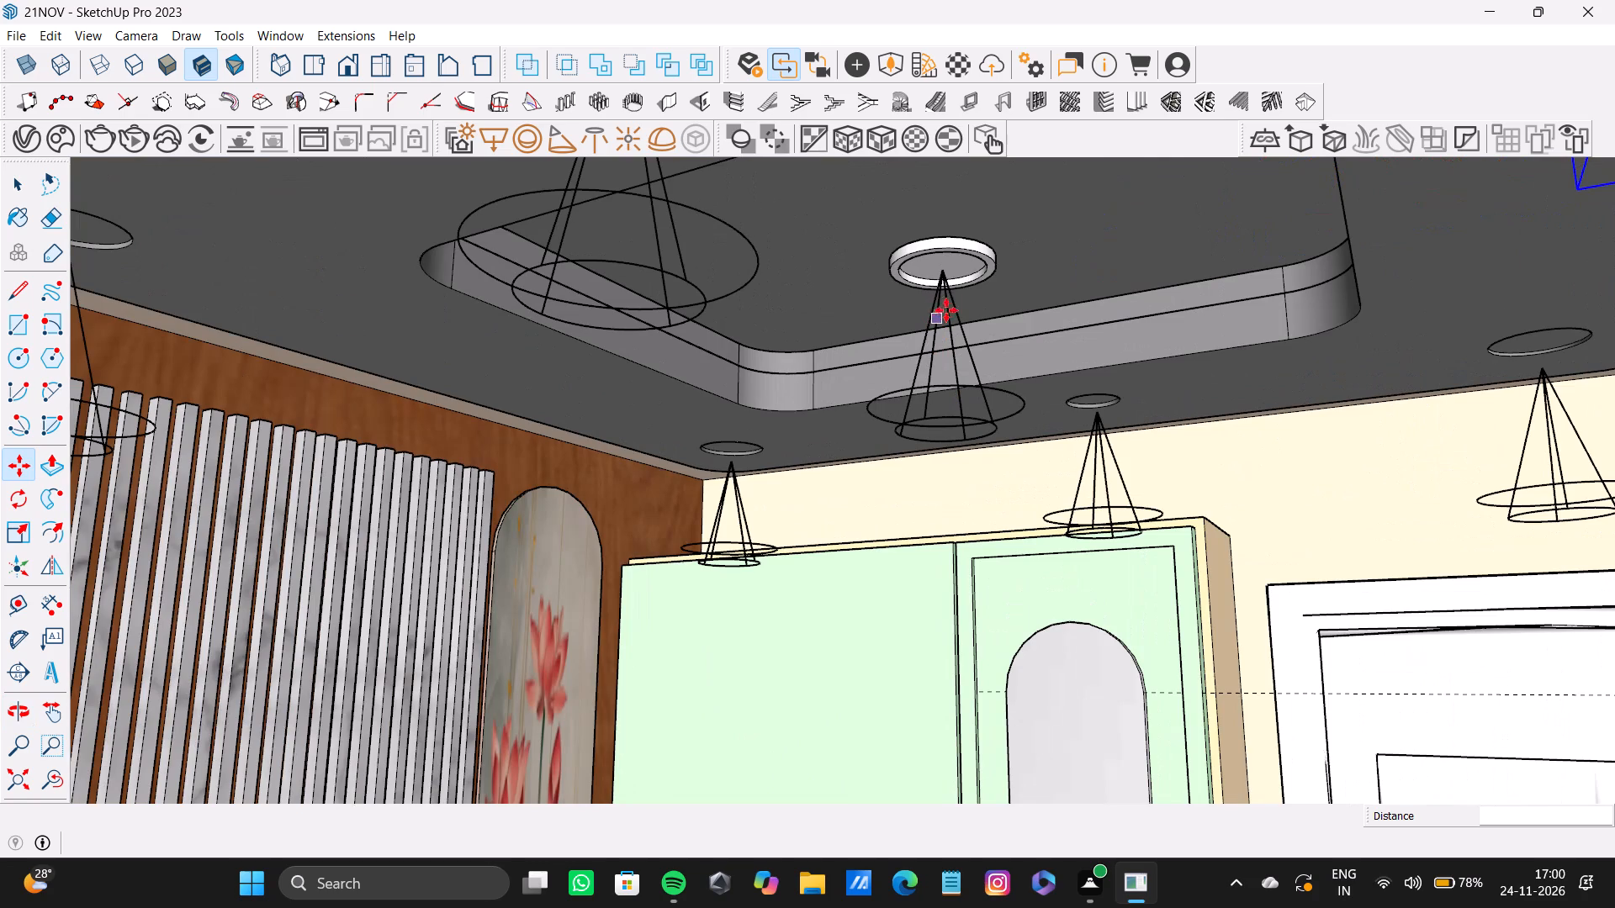
{"action": "key", "text": "space"}
{"action": "left_click", "coordinate": [941, 284]}
{"action": "left_click", "coordinate": [944, 301]}
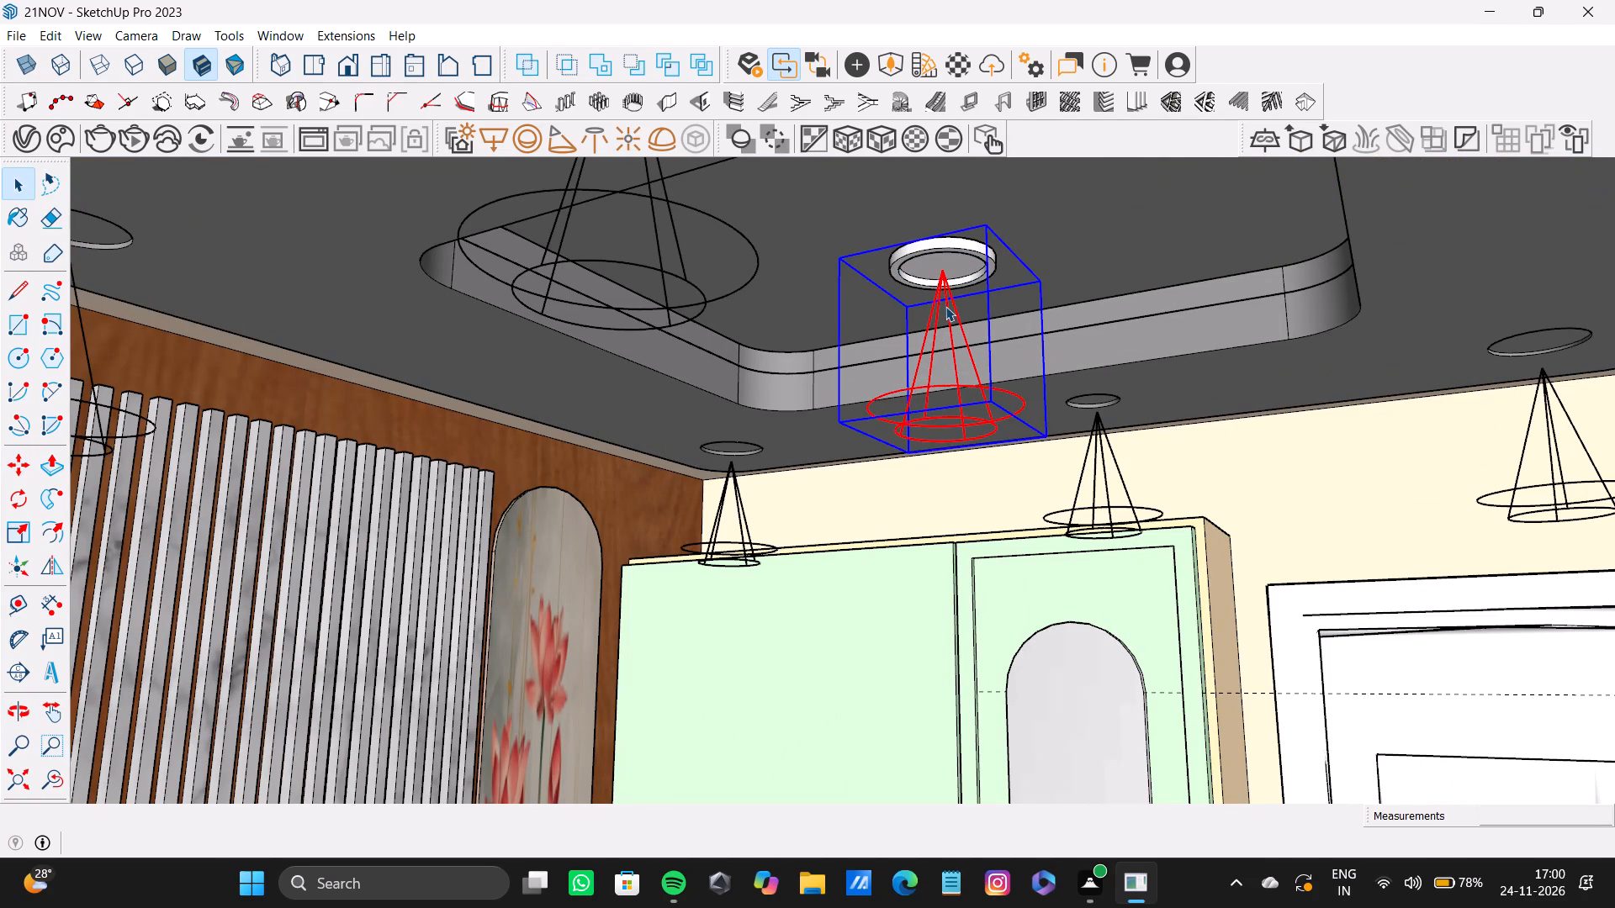
{"action": "key", "text": "m"}
{"action": "left_click", "coordinate": [943, 272]}
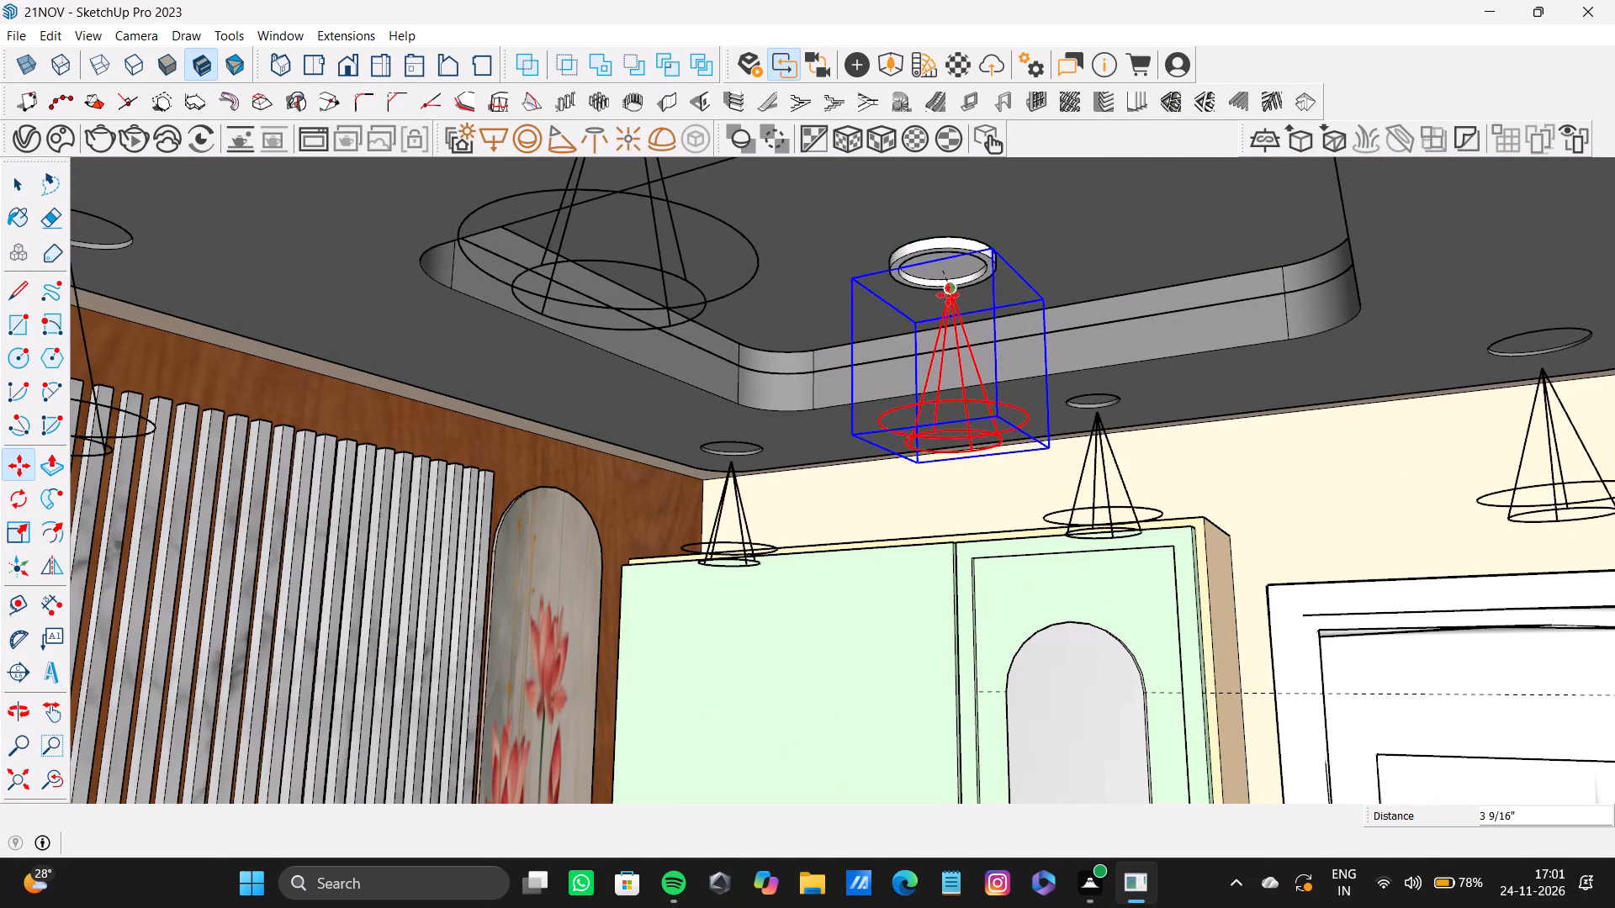
{"action": "left_click", "coordinate": [947, 302]}
{"action": "key", "text": "space"}
Start an interactive V-Ray render of the bedroom, framed obliquely from its open front with the bed, wardrobe and door in view.
{"action": "middle_click_drag", "start_coordinate": [963, 350], "coordinate": [797, 290]}
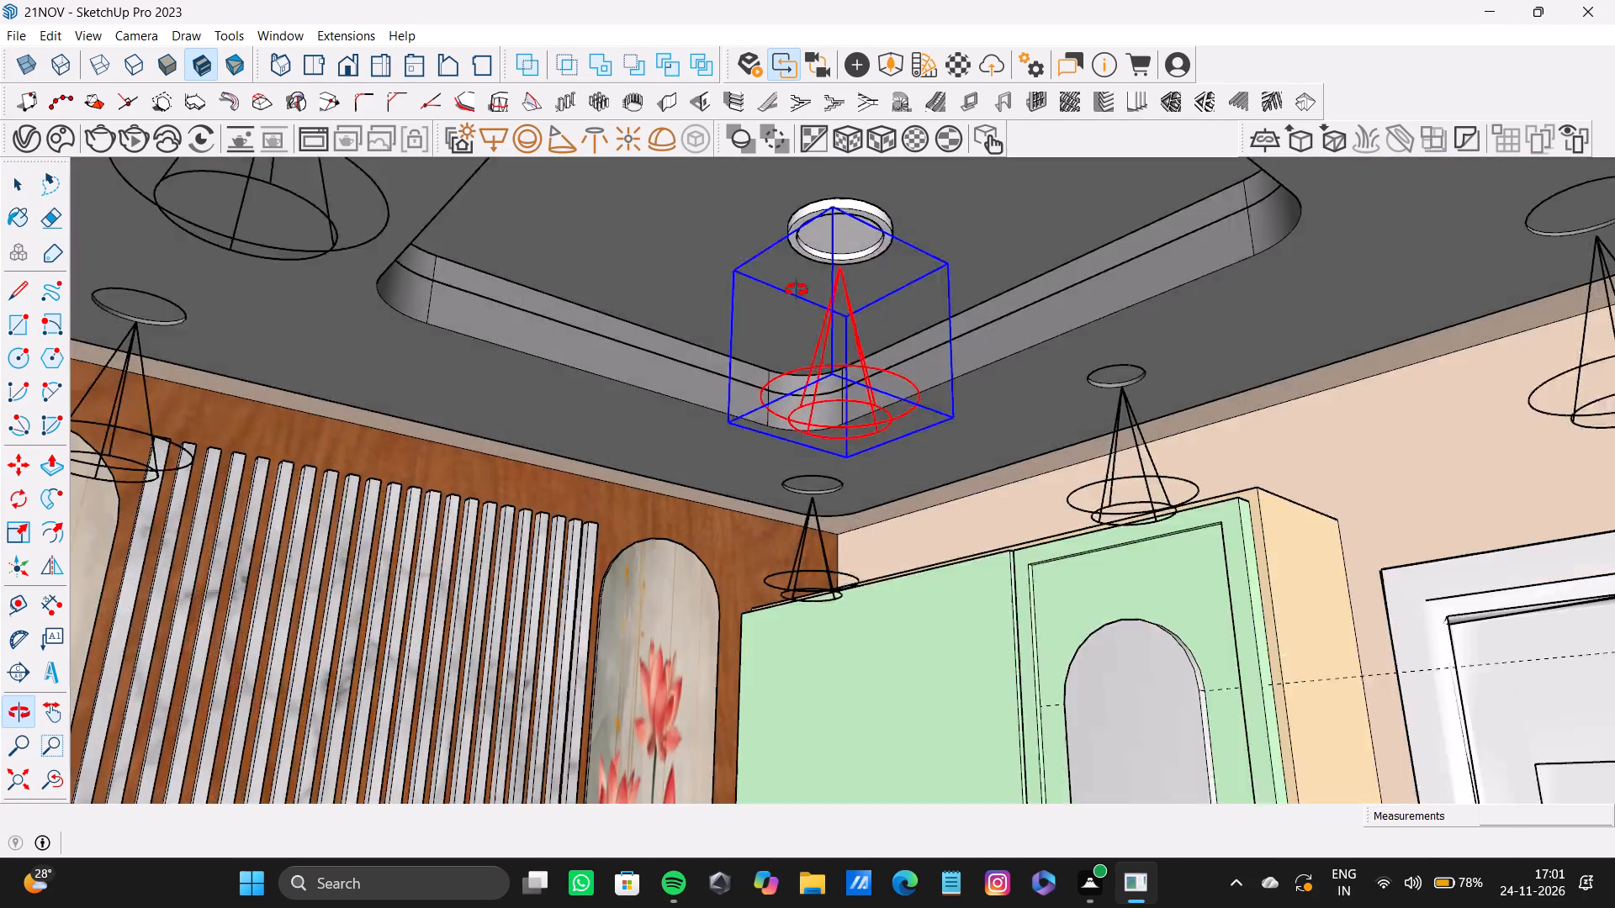
{"action": "middle_click_drag", "start_coordinate": [797, 290], "coordinate": [794, 345]}
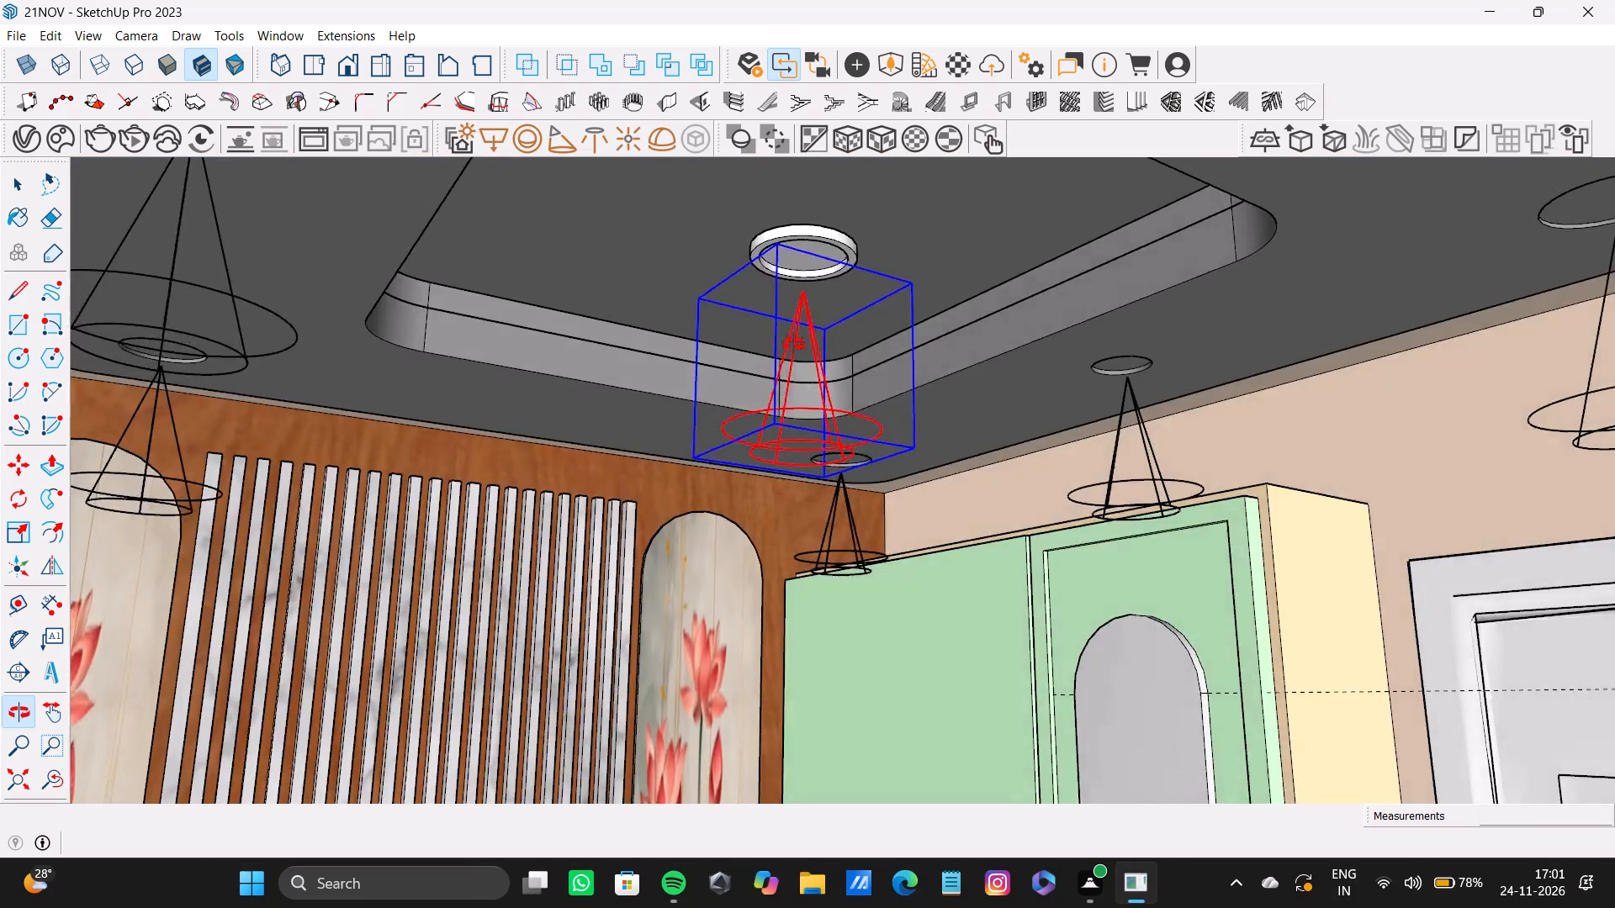
{"action": "middle_click_drag", "start_coordinate": [794, 345], "coordinate": [1273, 442]}
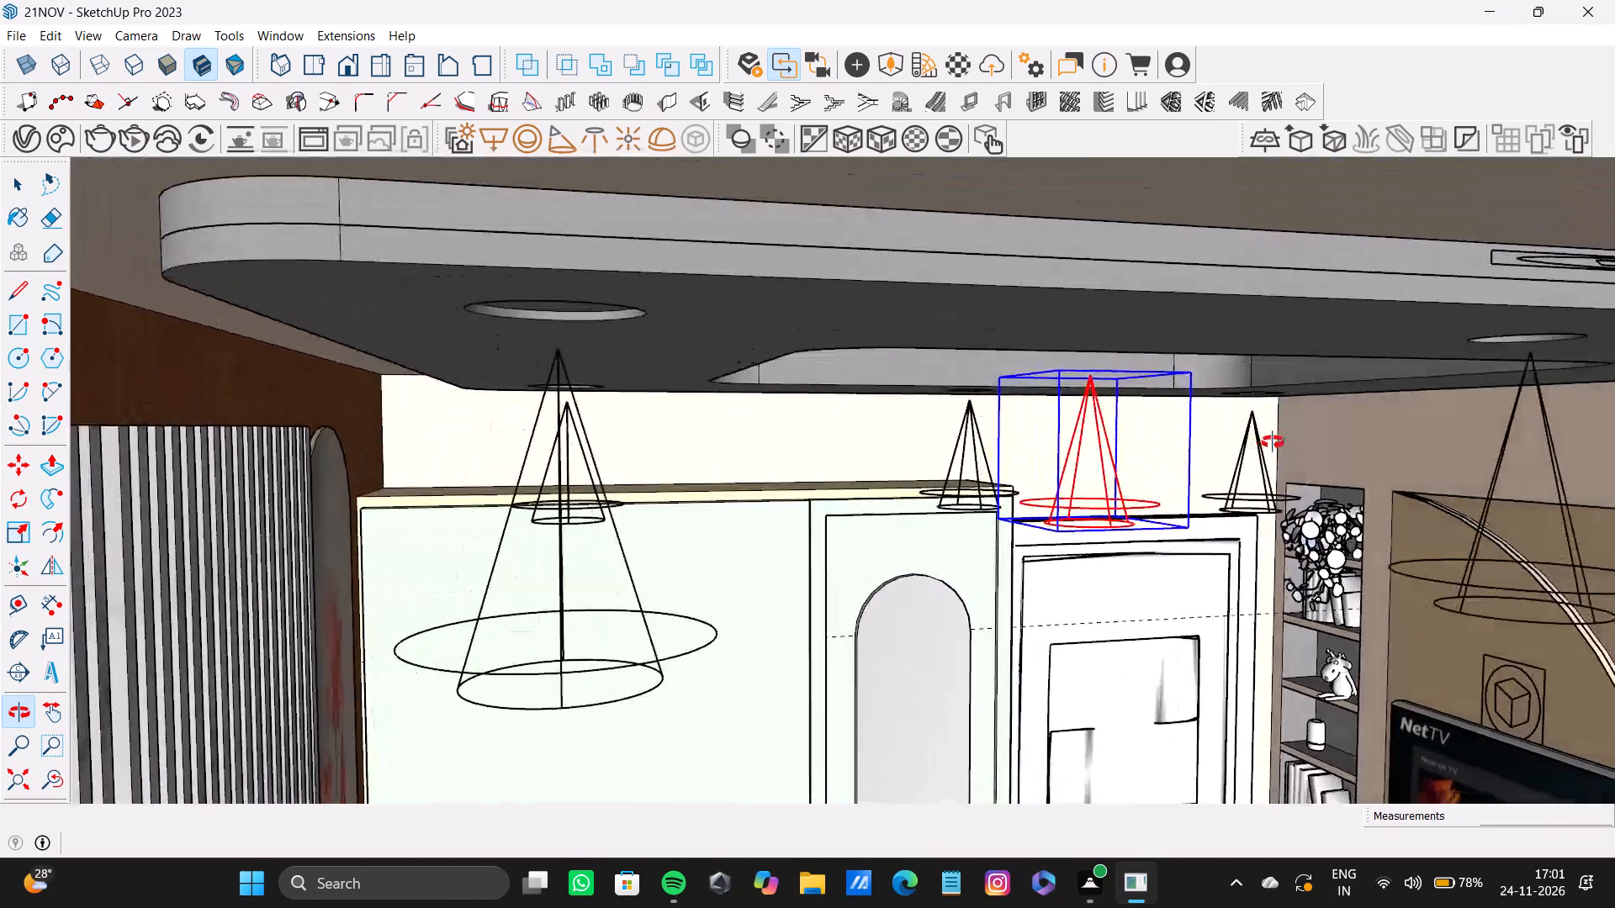
{"action": "middle_click_drag", "start_coordinate": [1273, 442], "coordinate": [1258, 441]}
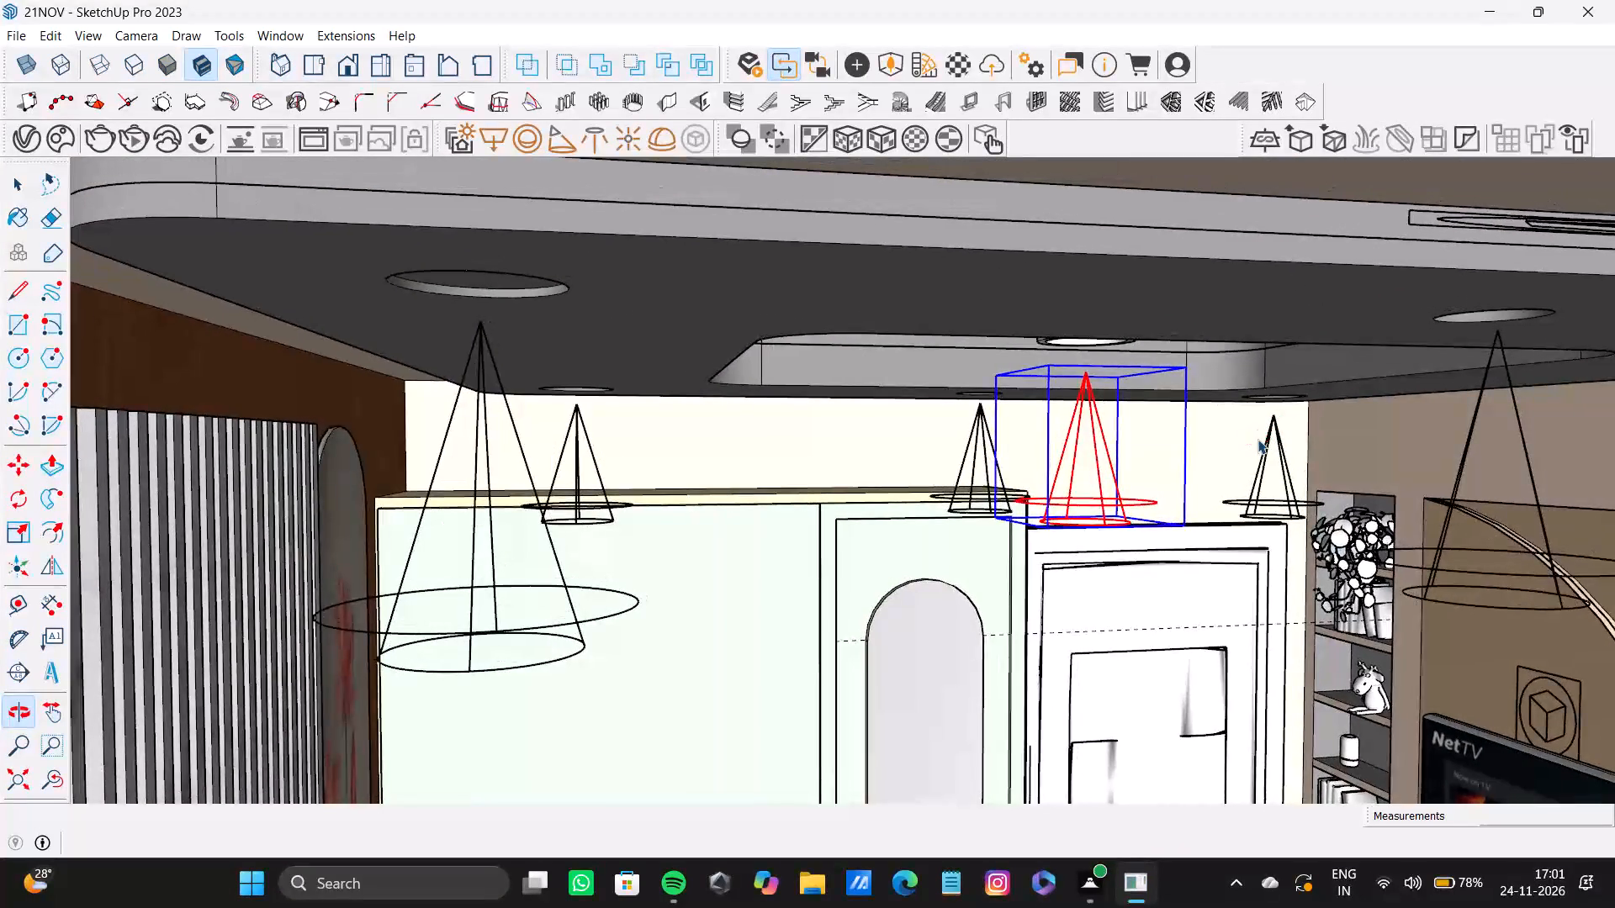
{"action": "scroll", "coordinate": [1258, 438], "scroll_direction": "down", "scroll_amount": 3}
{"action": "middle_click_drag", "start_coordinate": [1258, 436], "coordinate": [969, 320], "text": "shift"}
{"action": "scroll", "coordinate": [966, 331], "scroll_direction": "down", "scroll_amount": 7}
{"action": "middle_click_drag", "start_coordinate": [968, 356], "coordinate": [854, 346], "text": "shift"}
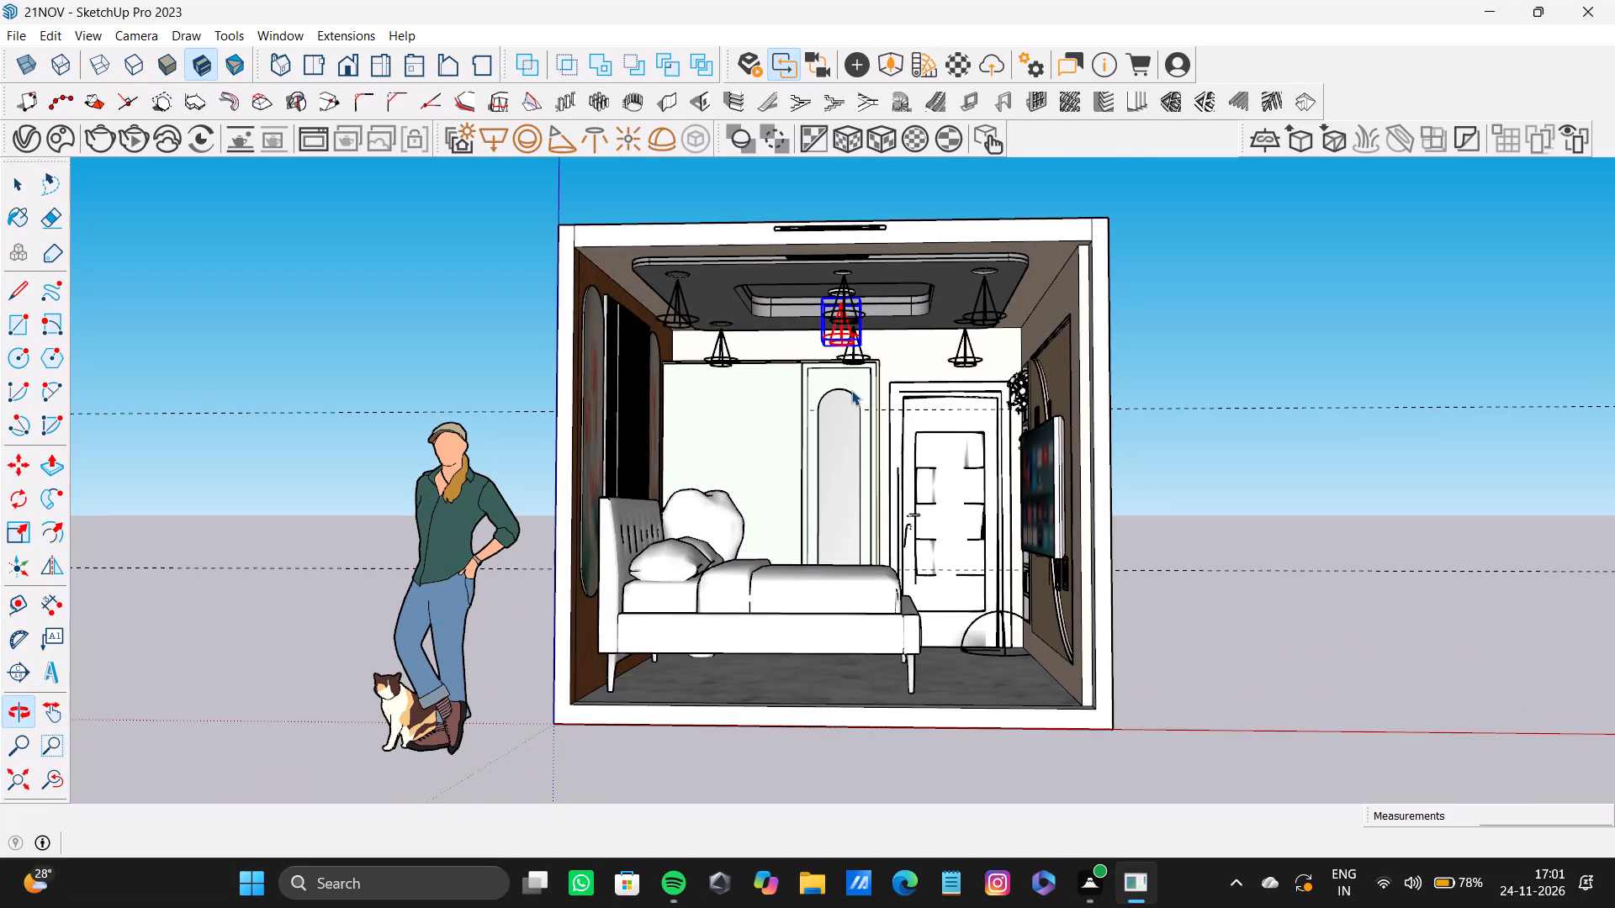
{"action": "scroll", "coordinate": [856, 415], "scroll_direction": "up", "scroll_amount": 3}
{"action": "middle_click_drag", "start_coordinate": [899, 418], "coordinate": [892, 461]}
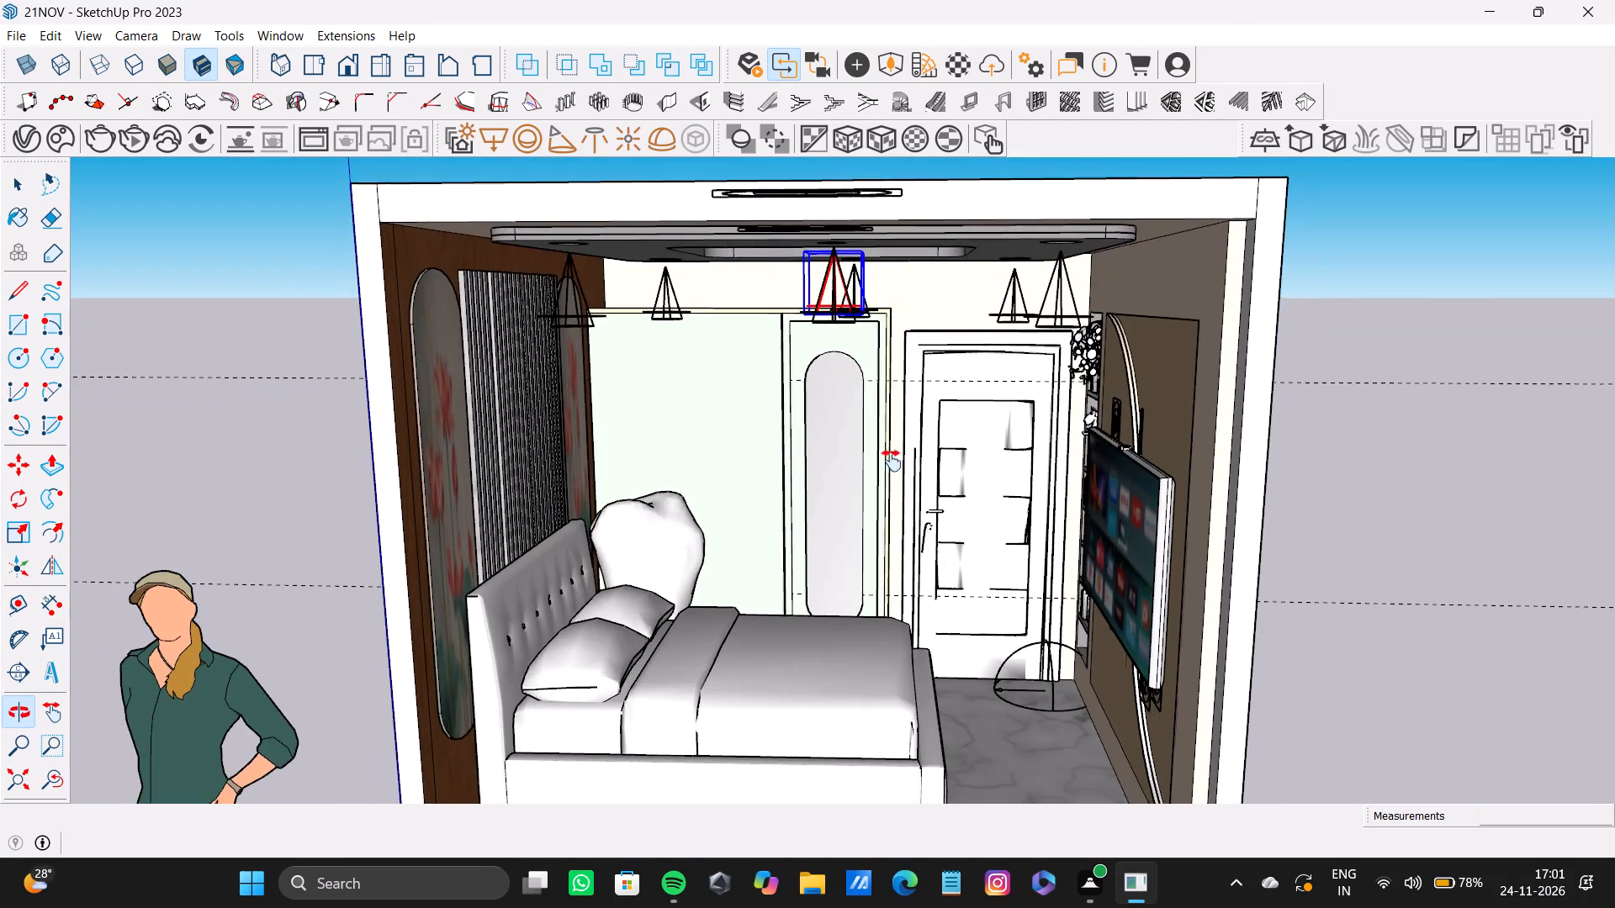
{"action": "middle_click_drag", "start_coordinate": [892, 461], "coordinate": [858, 420]}
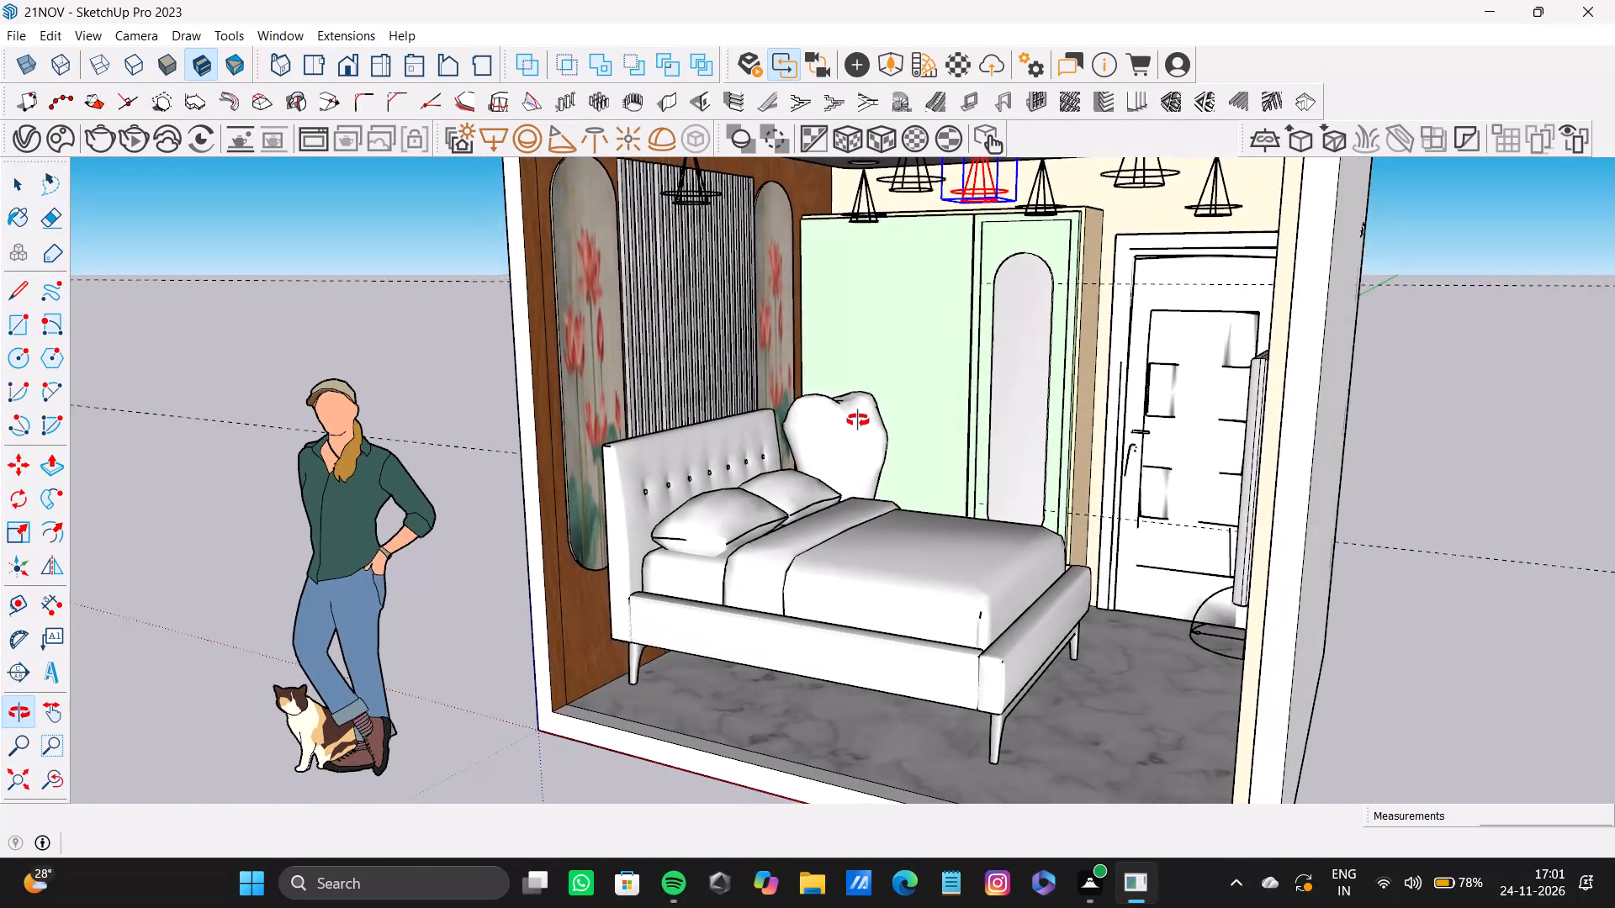
{"action": "middle_click_drag", "start_coordinate": [858, 420], "coordinate": [857, 409]}
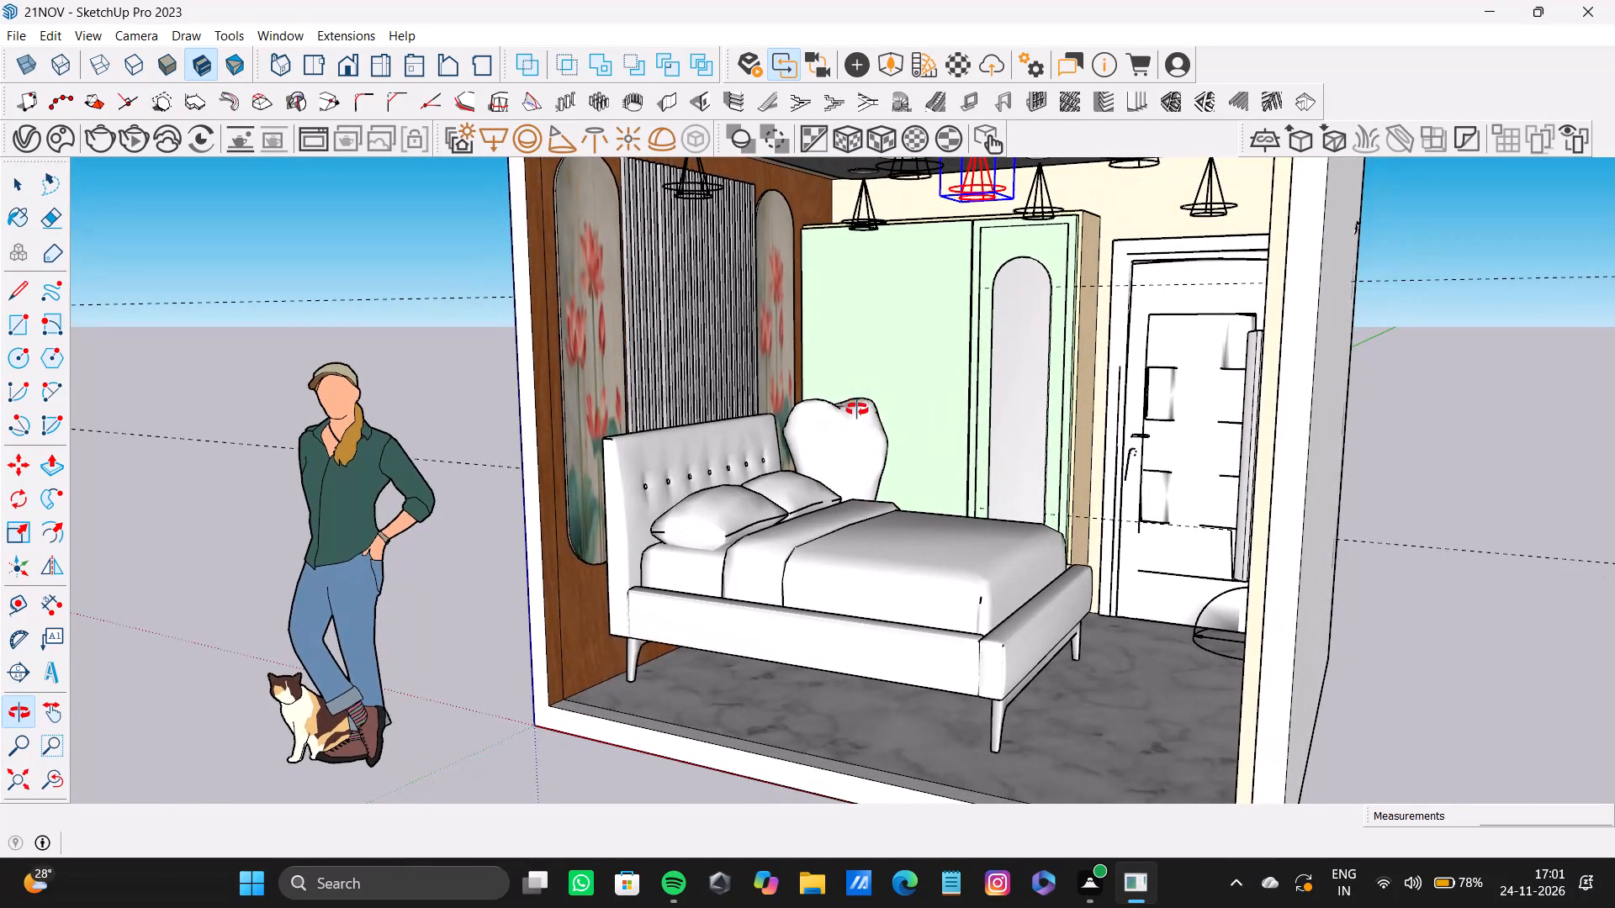
{"action": "middle_click_drag", "start_coordinate": [857, 409], "coordinate": [898, 440]}
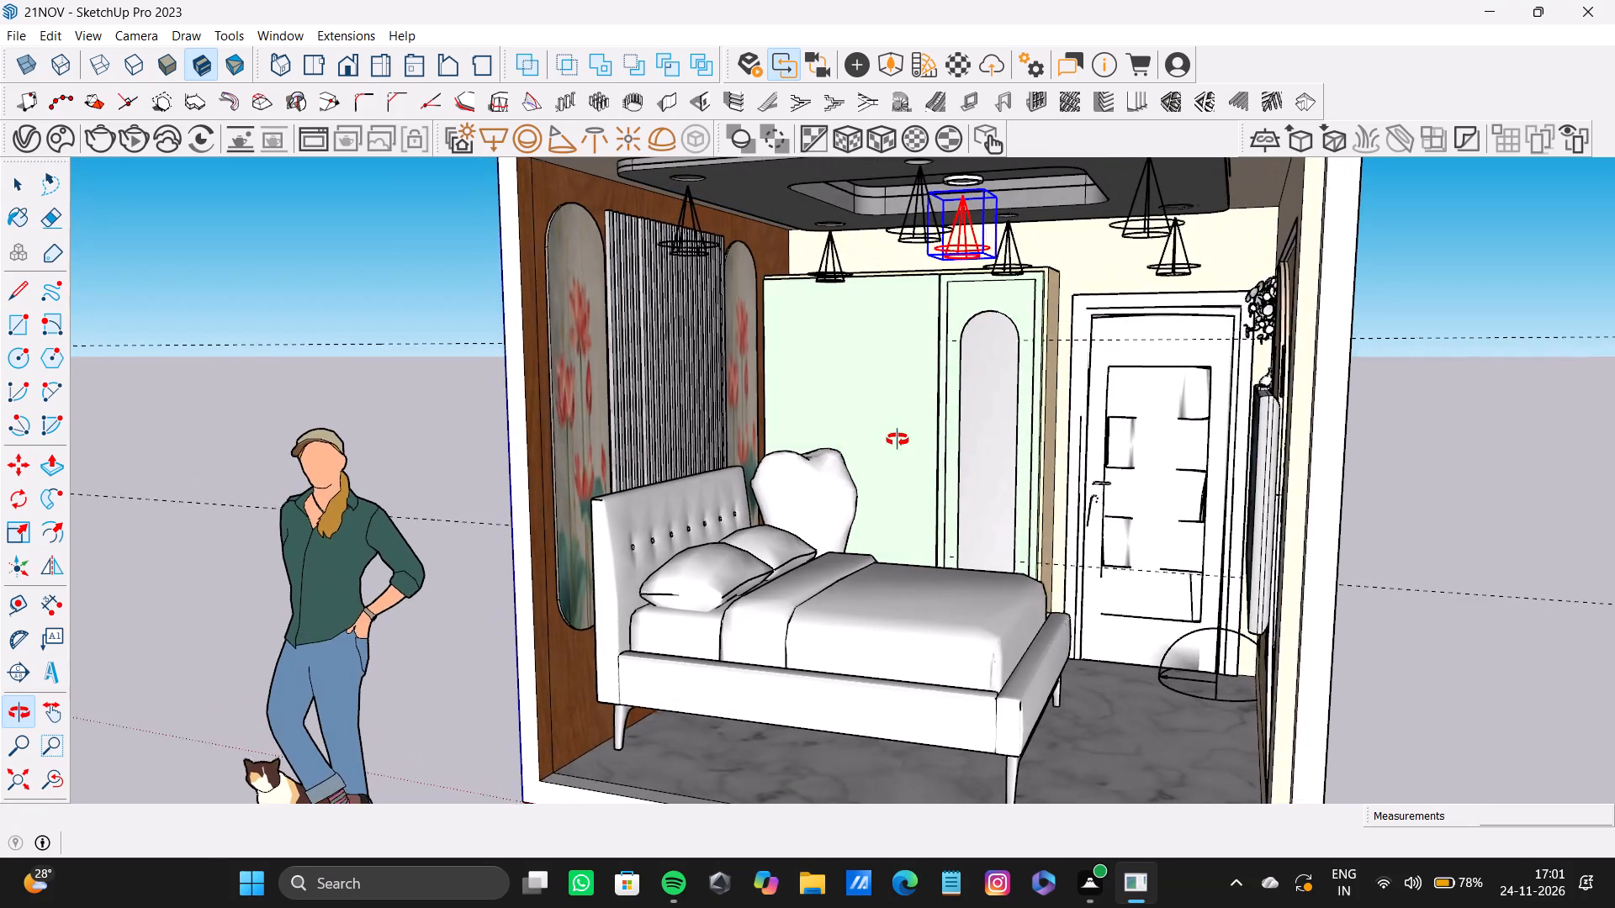
{"action": "middle_click_drag", "start_coordinate": [898, 440], "coordinate": [853, 416]}
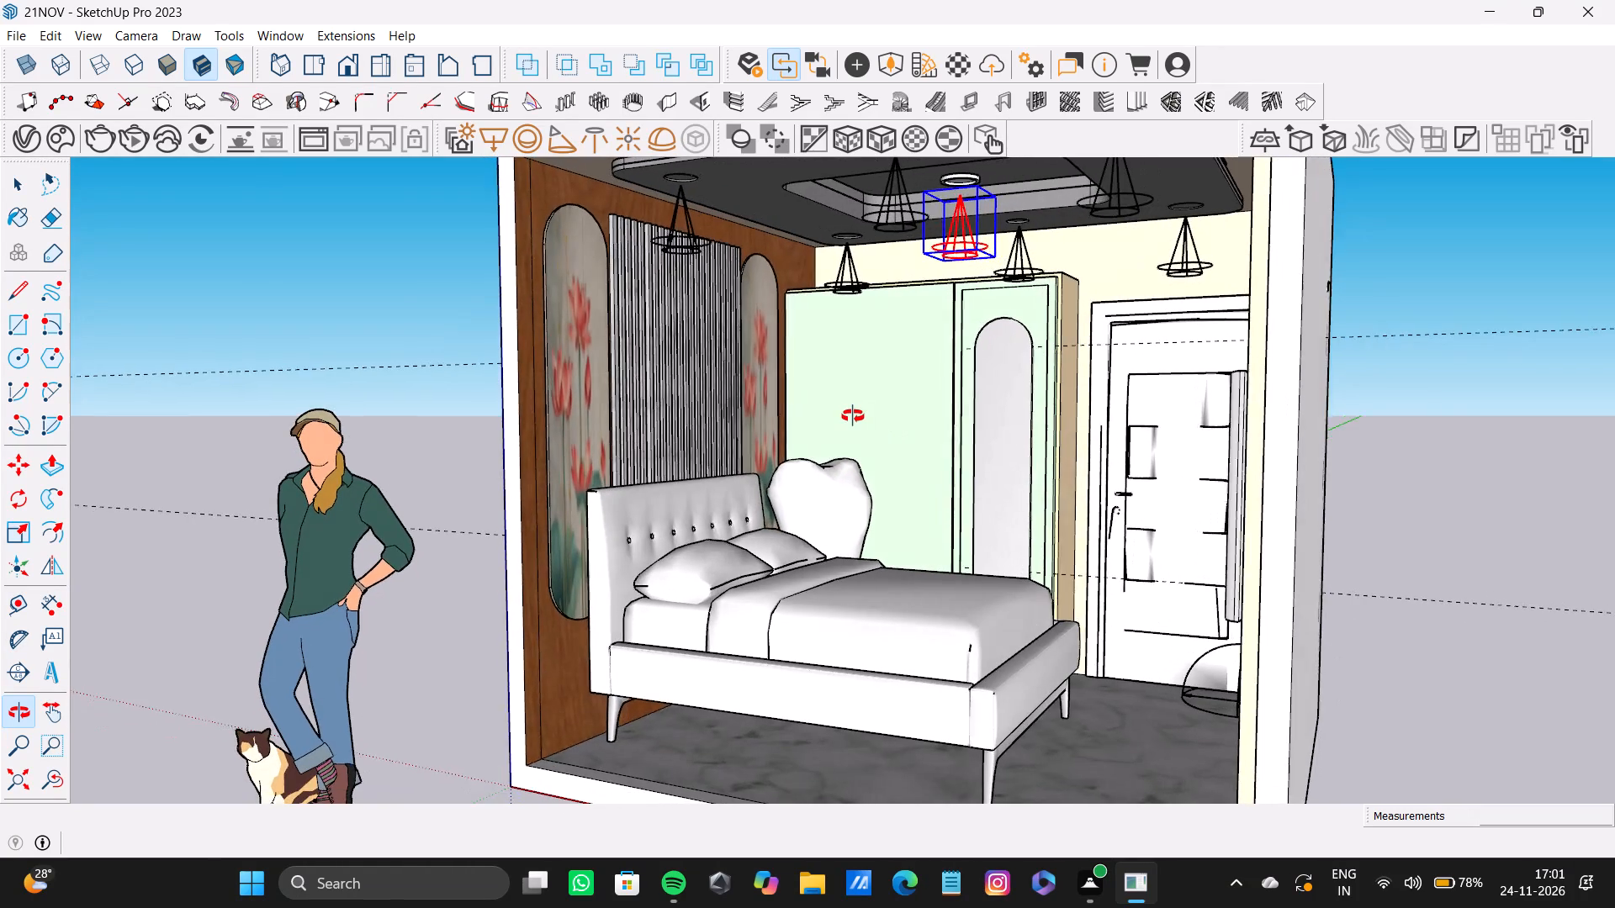
{"action": "middle_click_drag", "start_coordinate": [853, 416], "coordinate": [863, 409]}
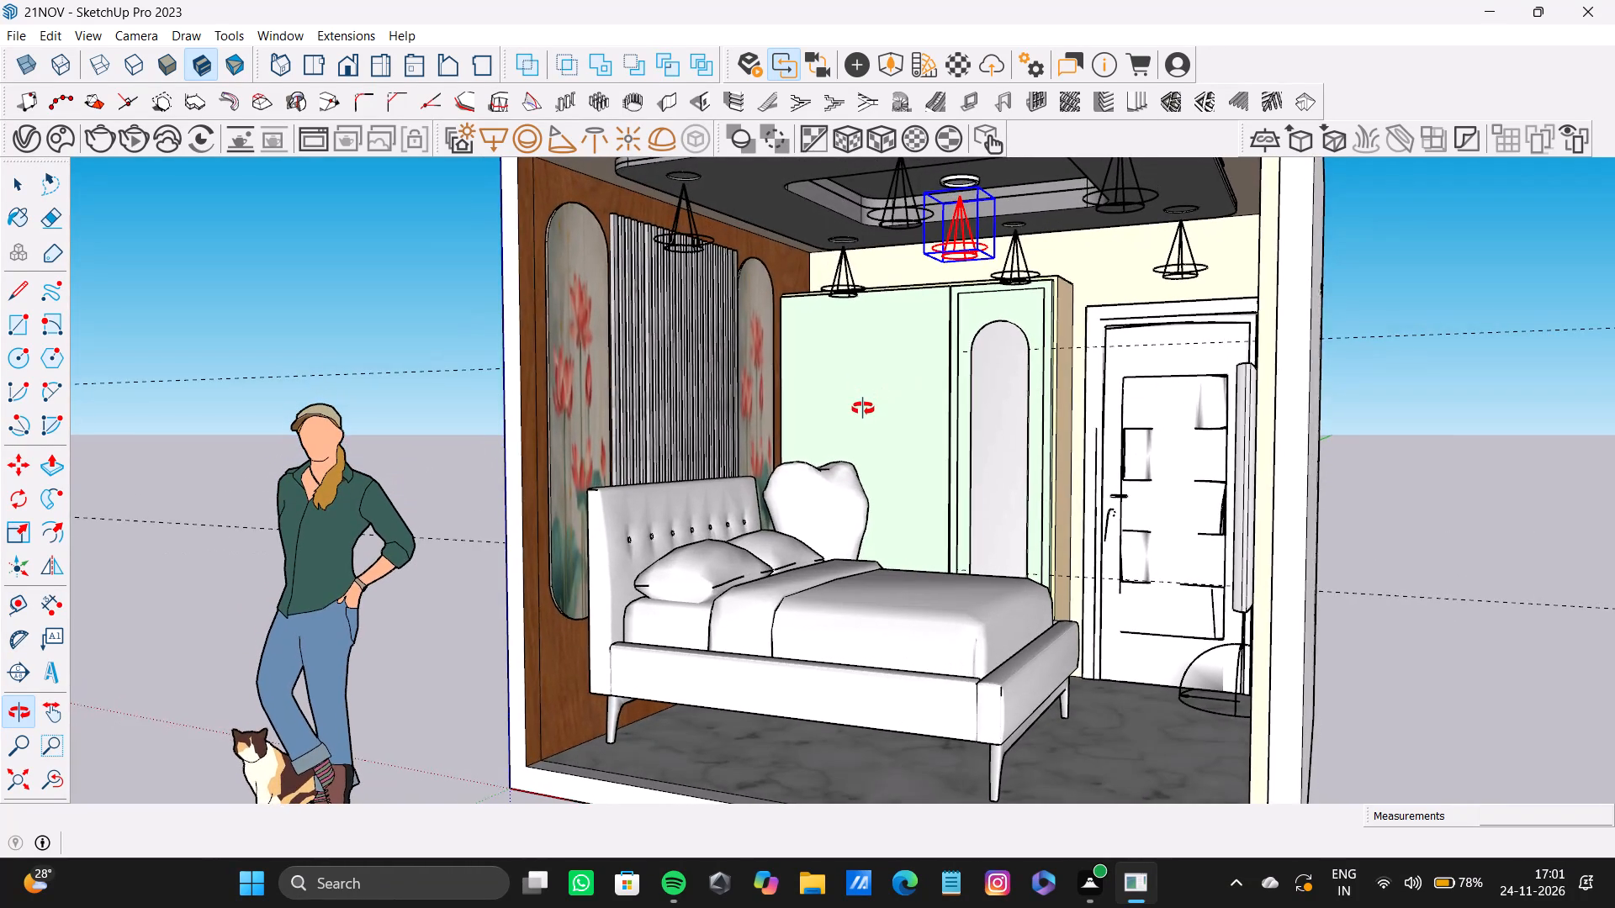
{"action": "middle_click_drag", "start_coordinate": [863, 409], "coordinate": [855, 446]}
{"action": "left_click", "coordinate": [130, 140]}
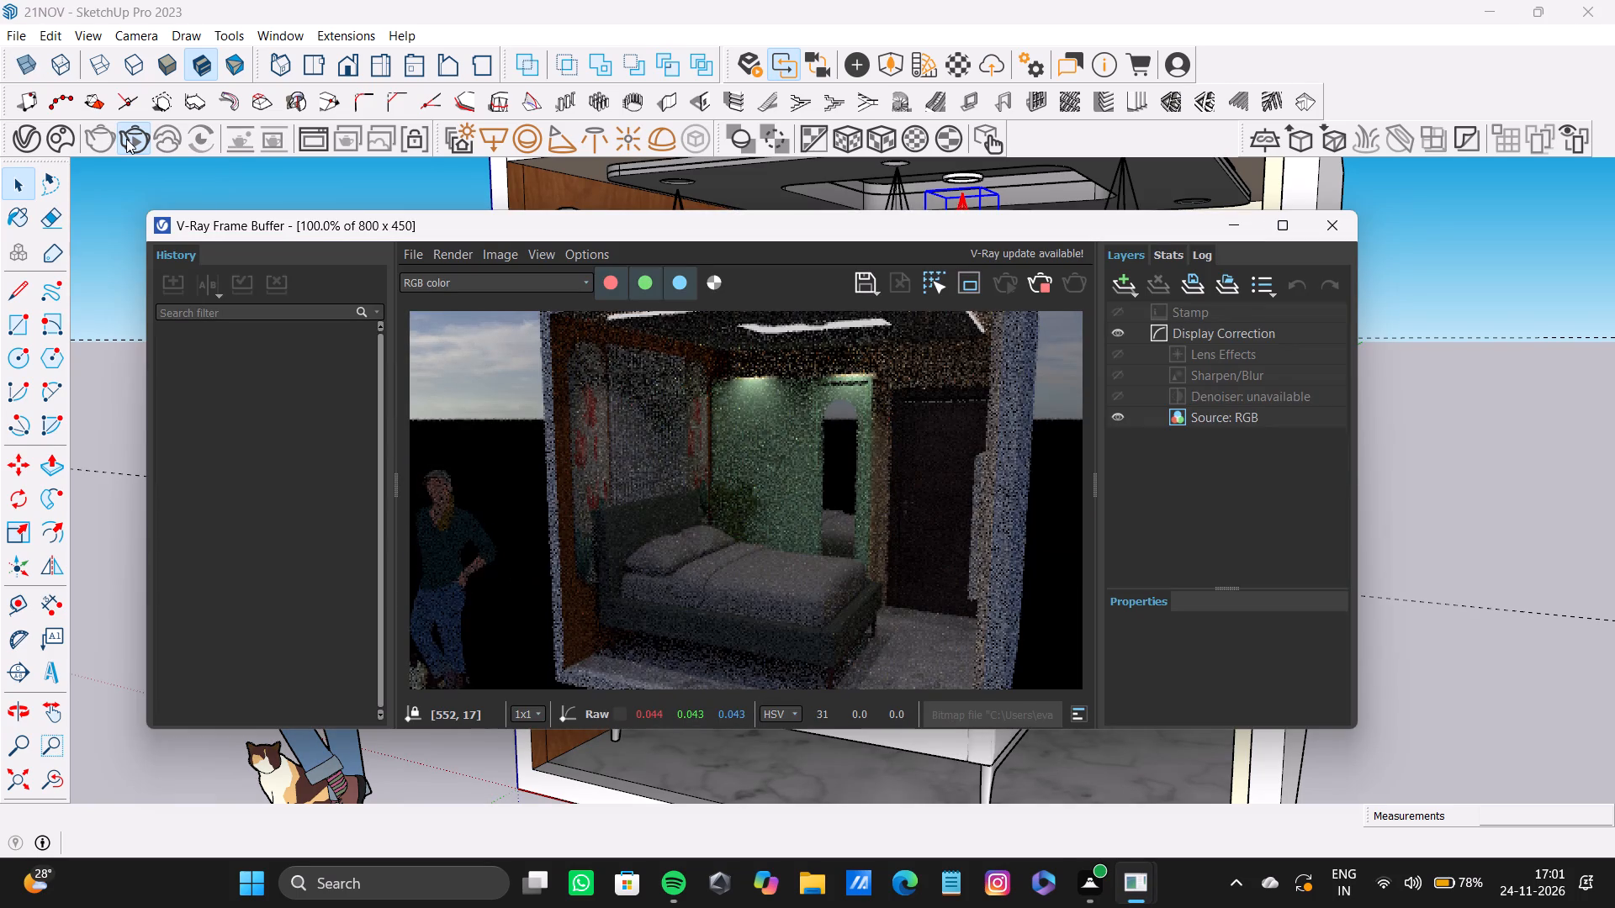
Set the intensity of Mesh Light and Mesh Light#1 to 10 in the V-Ray Asset Editor.
{"action": "left_click", "coordinate": [27, 138]}
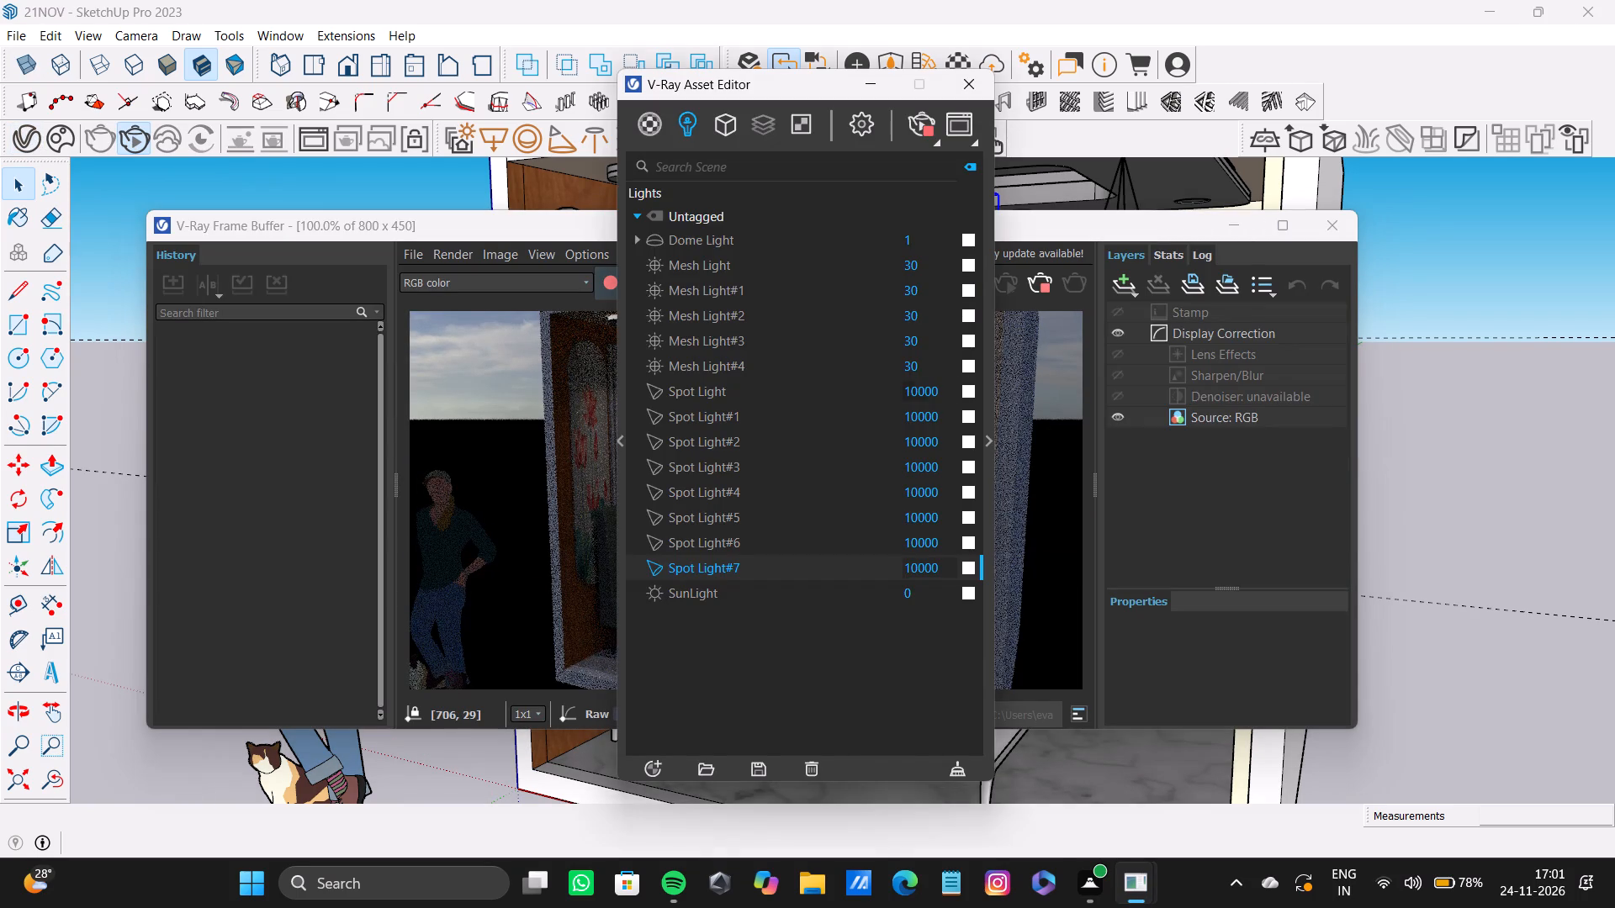
{"action": "left_click_drag", "start_coordinate": [929, 270], "coordinate": [826, 282]}
{"action": "key", "text": "BackSpace"}
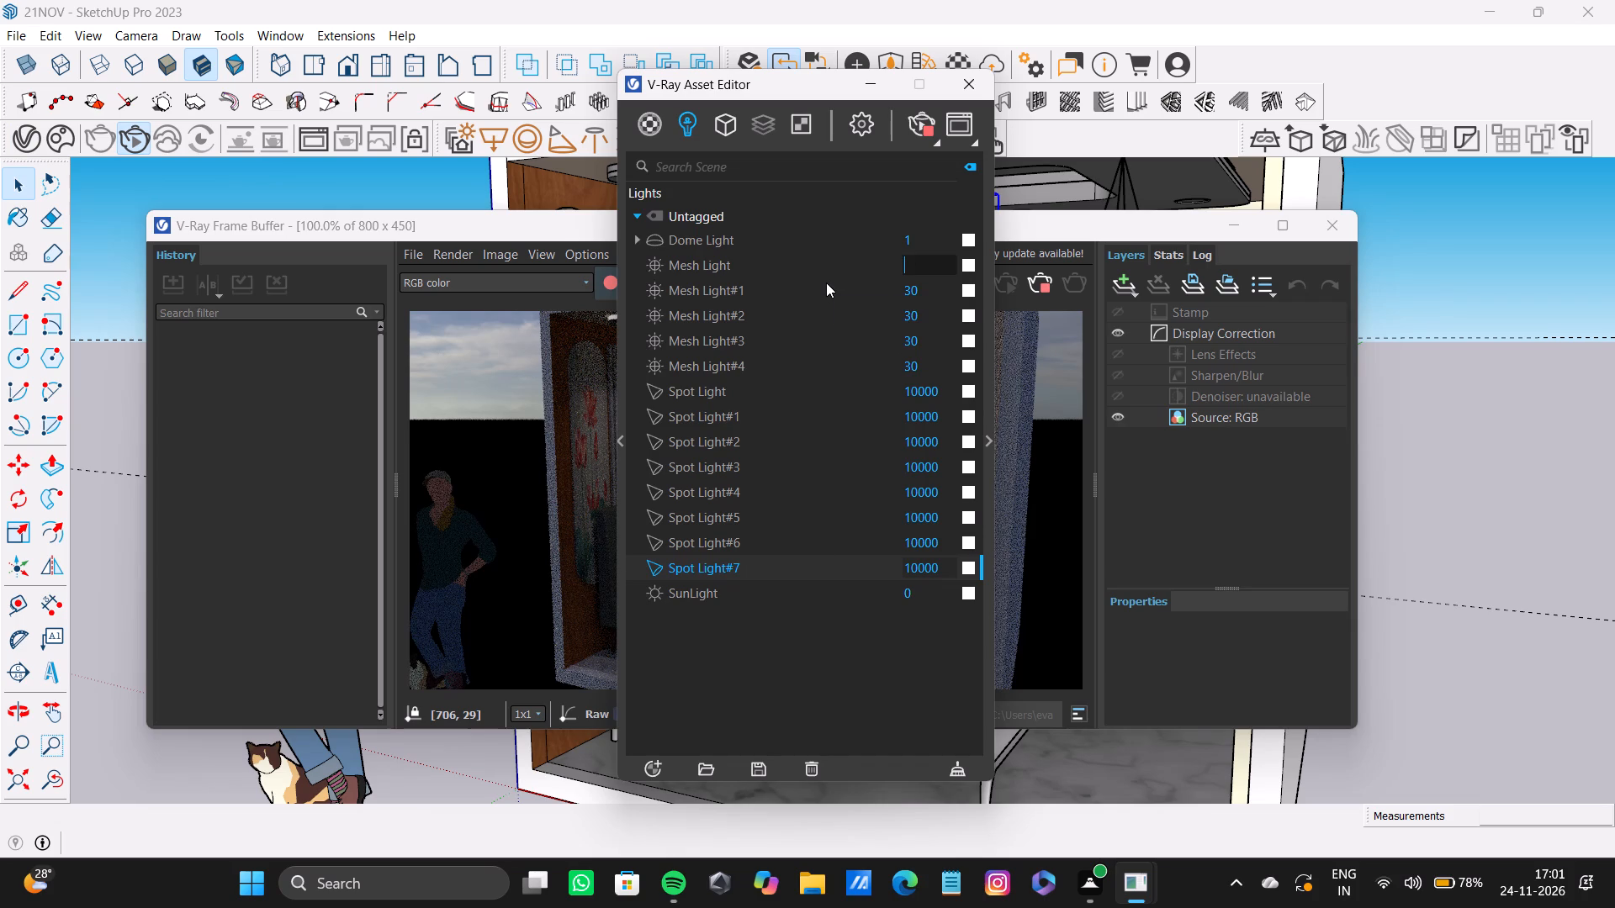
{"action": "key", "text": "1"}
{"action": "key", "text": "0"}
{"action": "key", "text": "Return"}
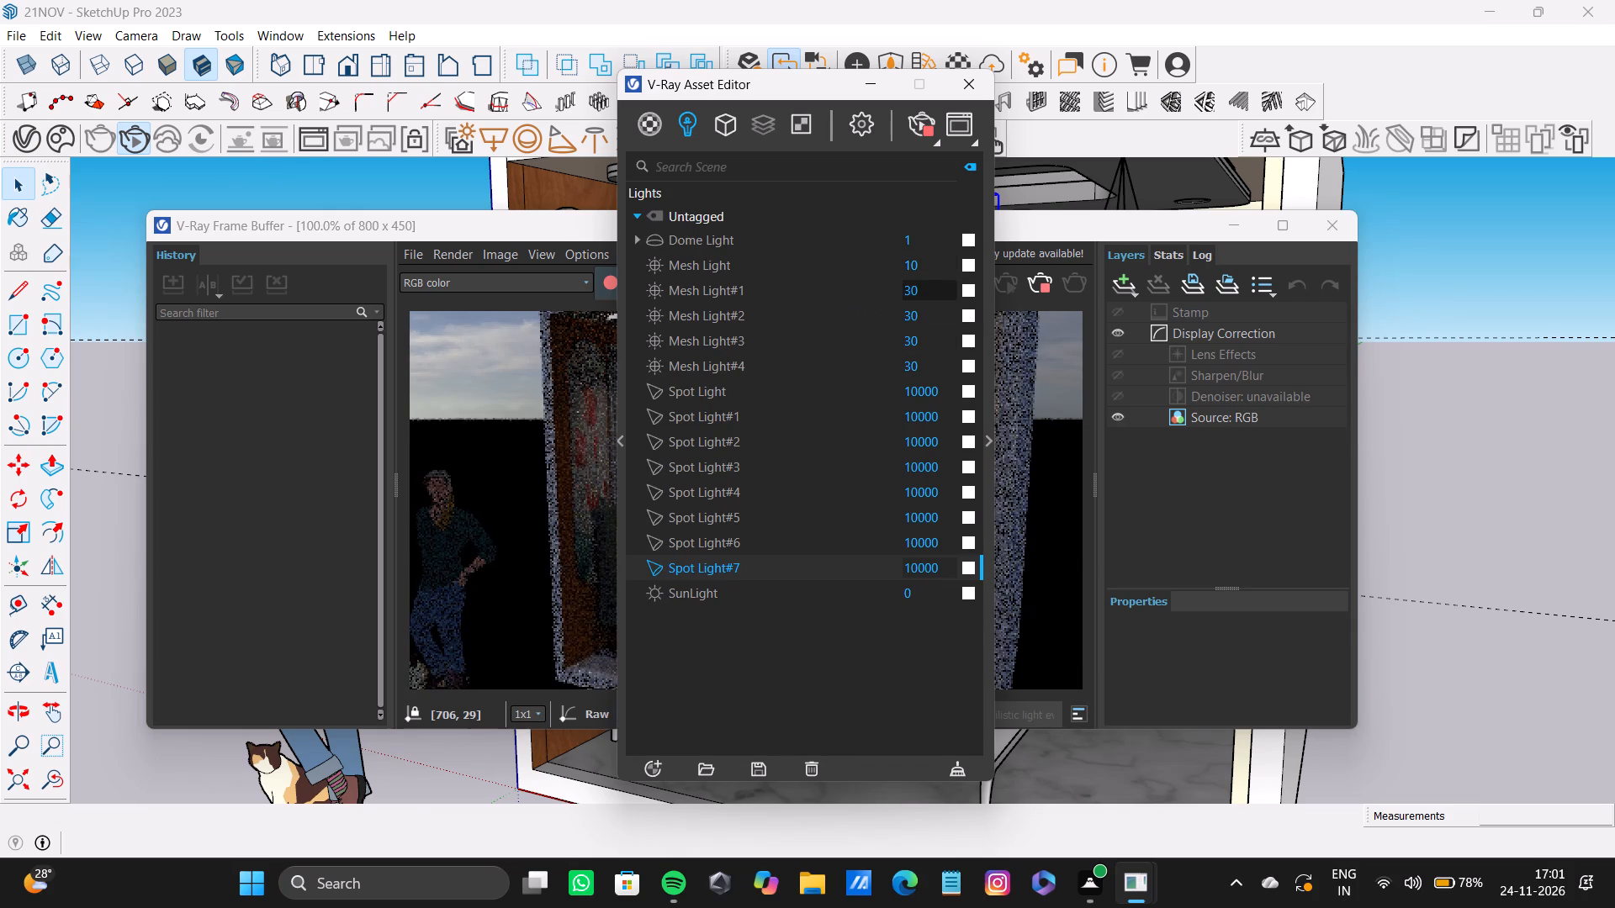
{"action": "left_click_drag", "start_coordinate": [929, 293], "coordinate": [870, 296]}
{"action": "key", "text": "BackSpace"}
{"action": "type", "text": "10"}
{"action": "key", "text": "Return"}
Set the intensity of Mesh Light#2 and Mesh Light#3 to 10.
{"action": "key", "text": "Tab"}
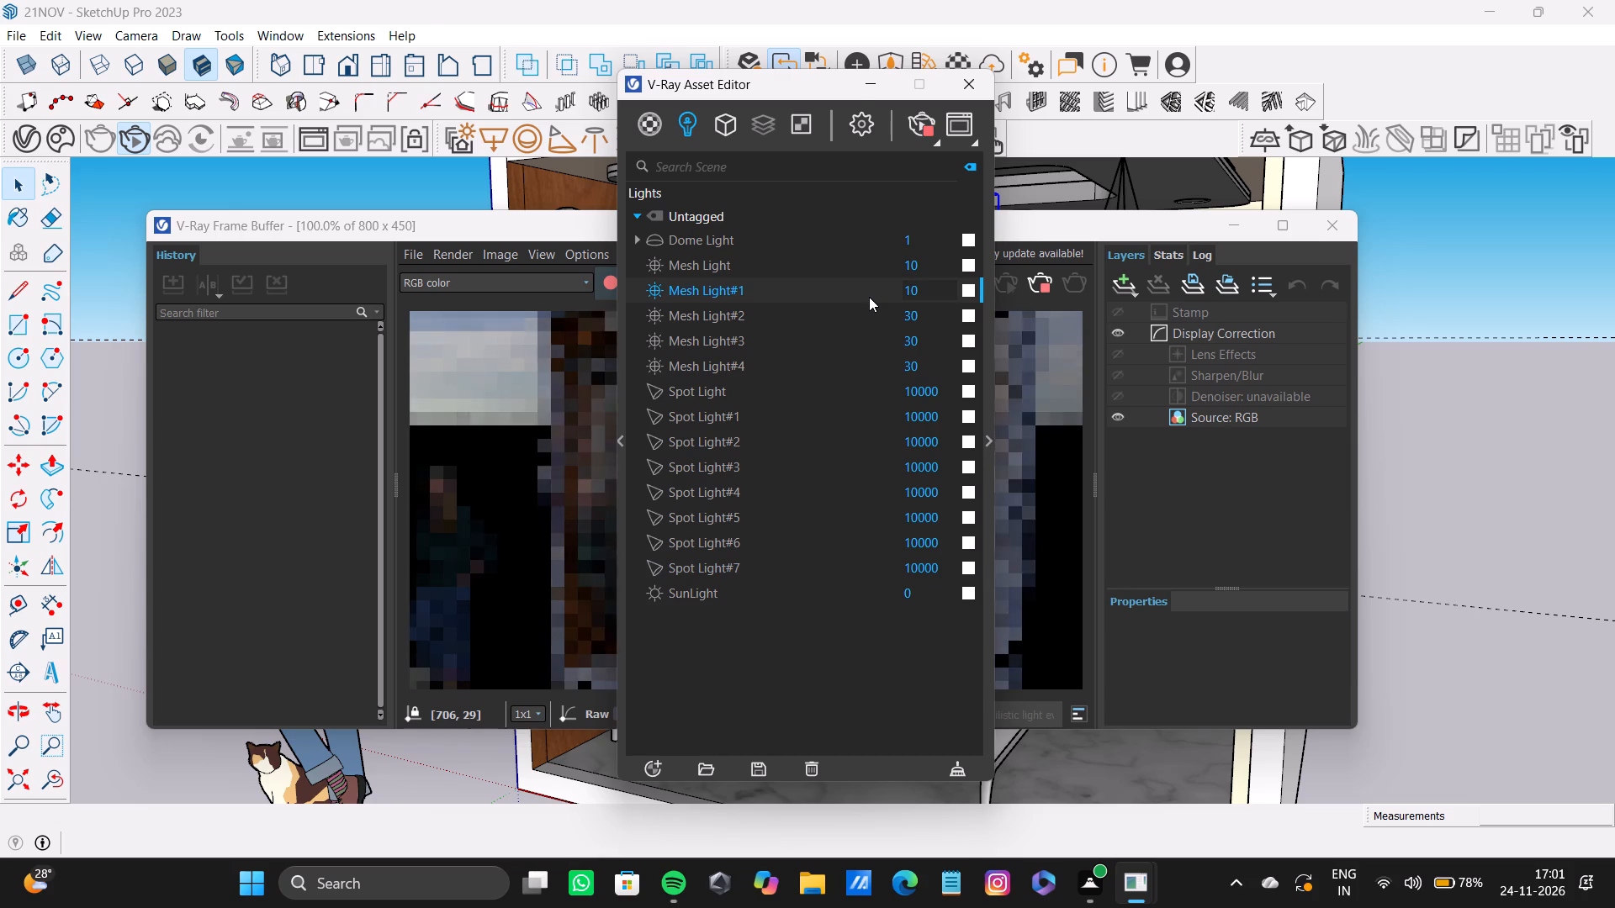
{"action": "key", "text": "Tab"}
{"action": "key", "text": "Tab"}
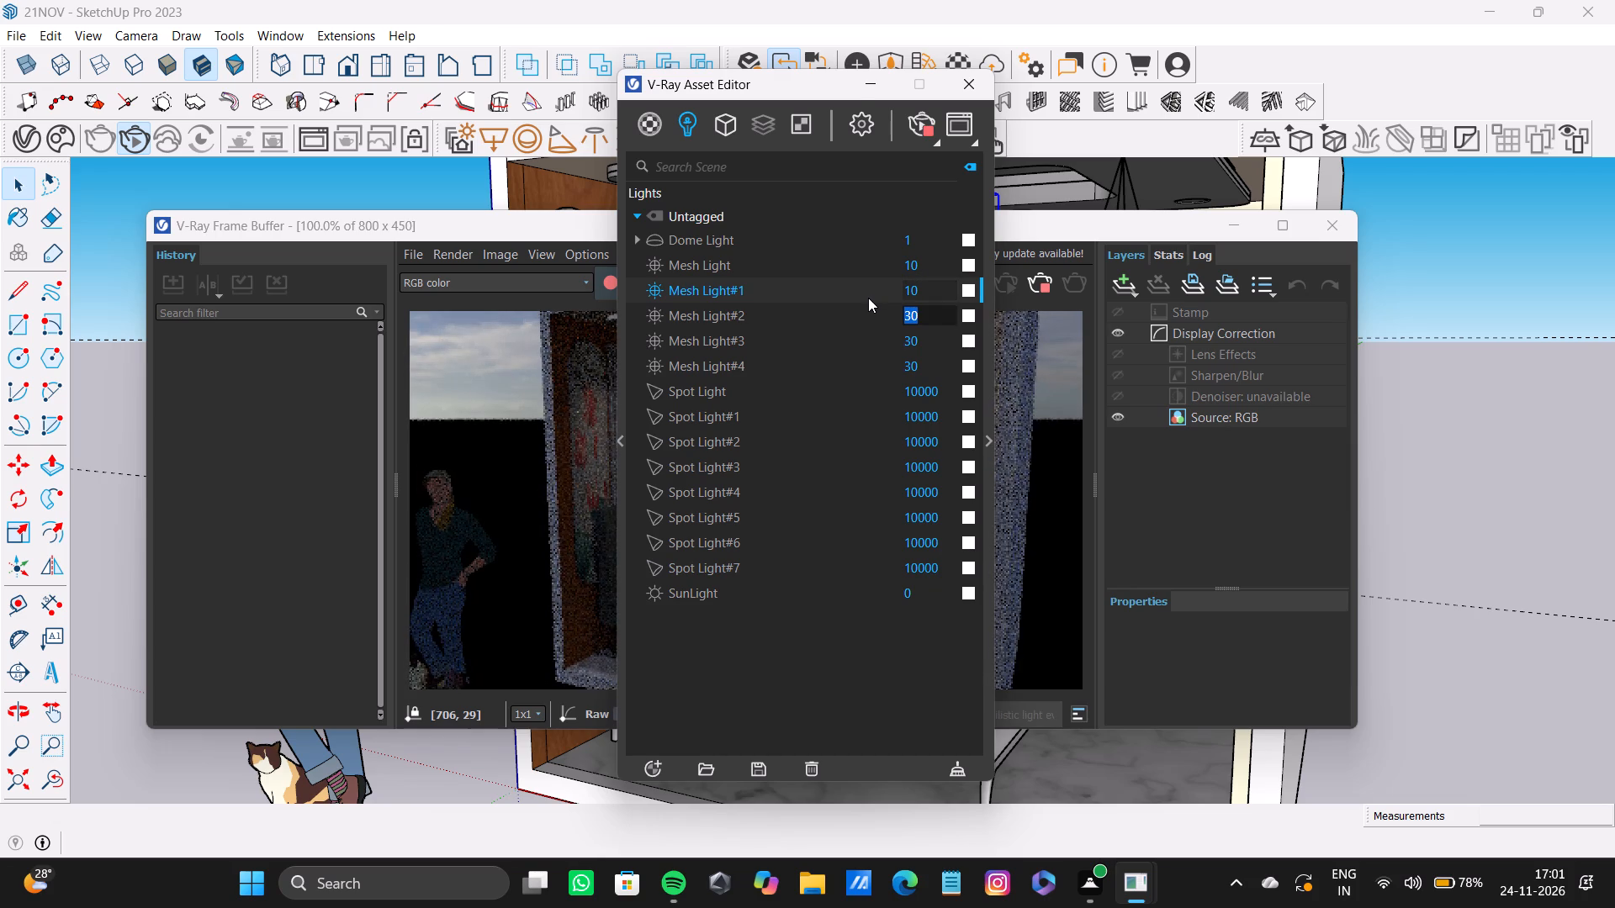
{"action": "key", "text": "BackSpace"}
{"action": "type", "text": "10"}
{"action": "key", "text": "Return"}
{"action": "key", "text": "Tab"}
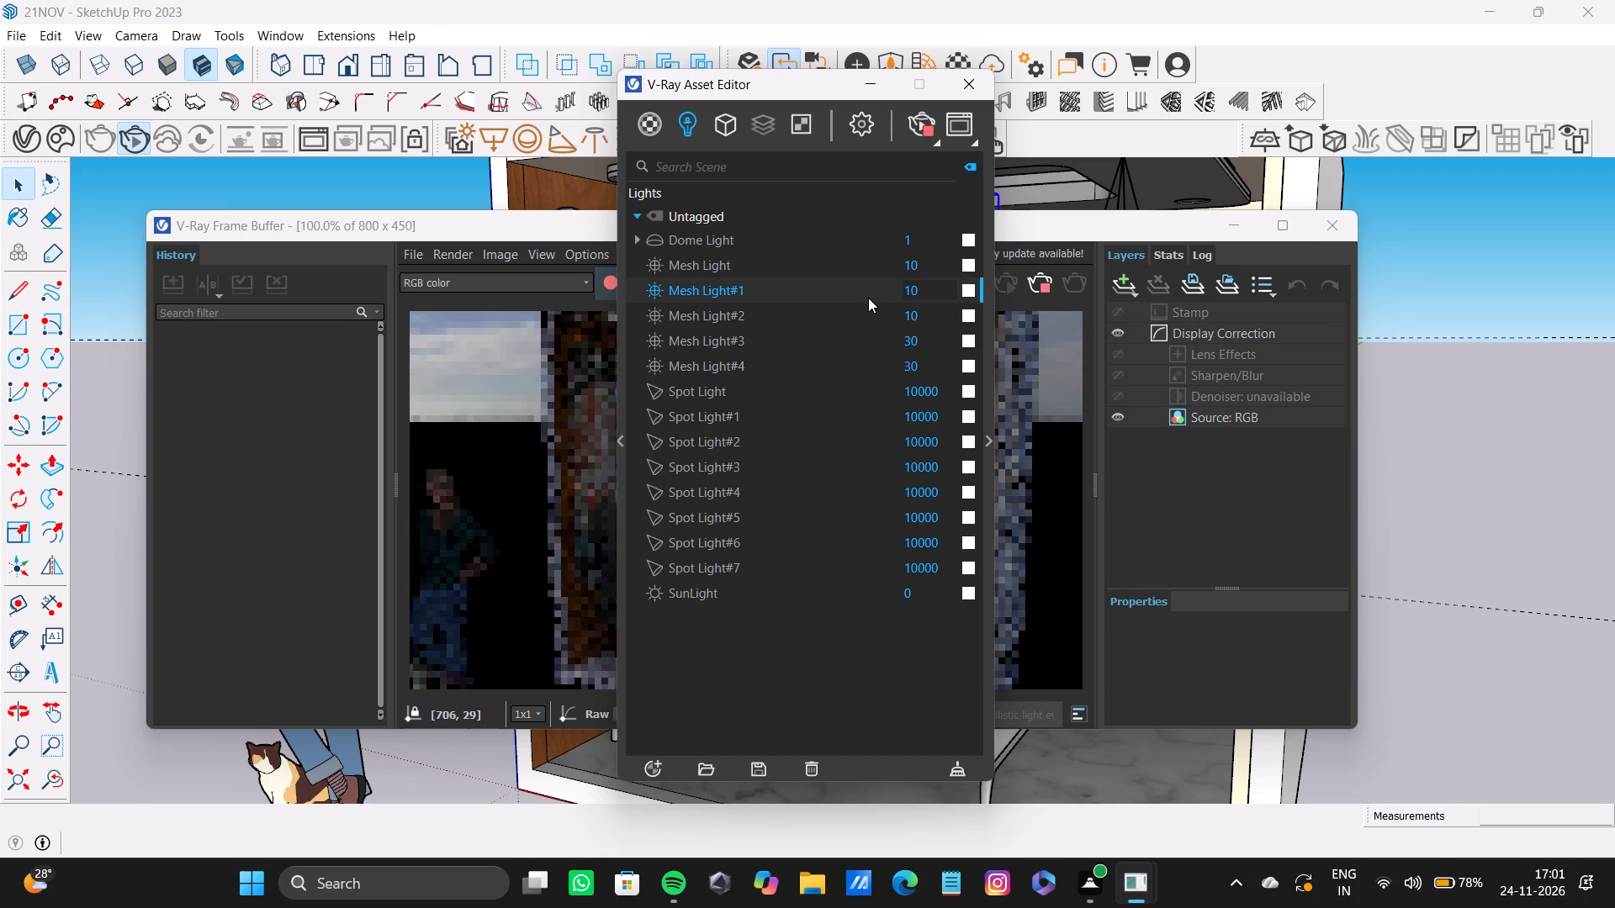
{"action": "key", "text": "Tab"}
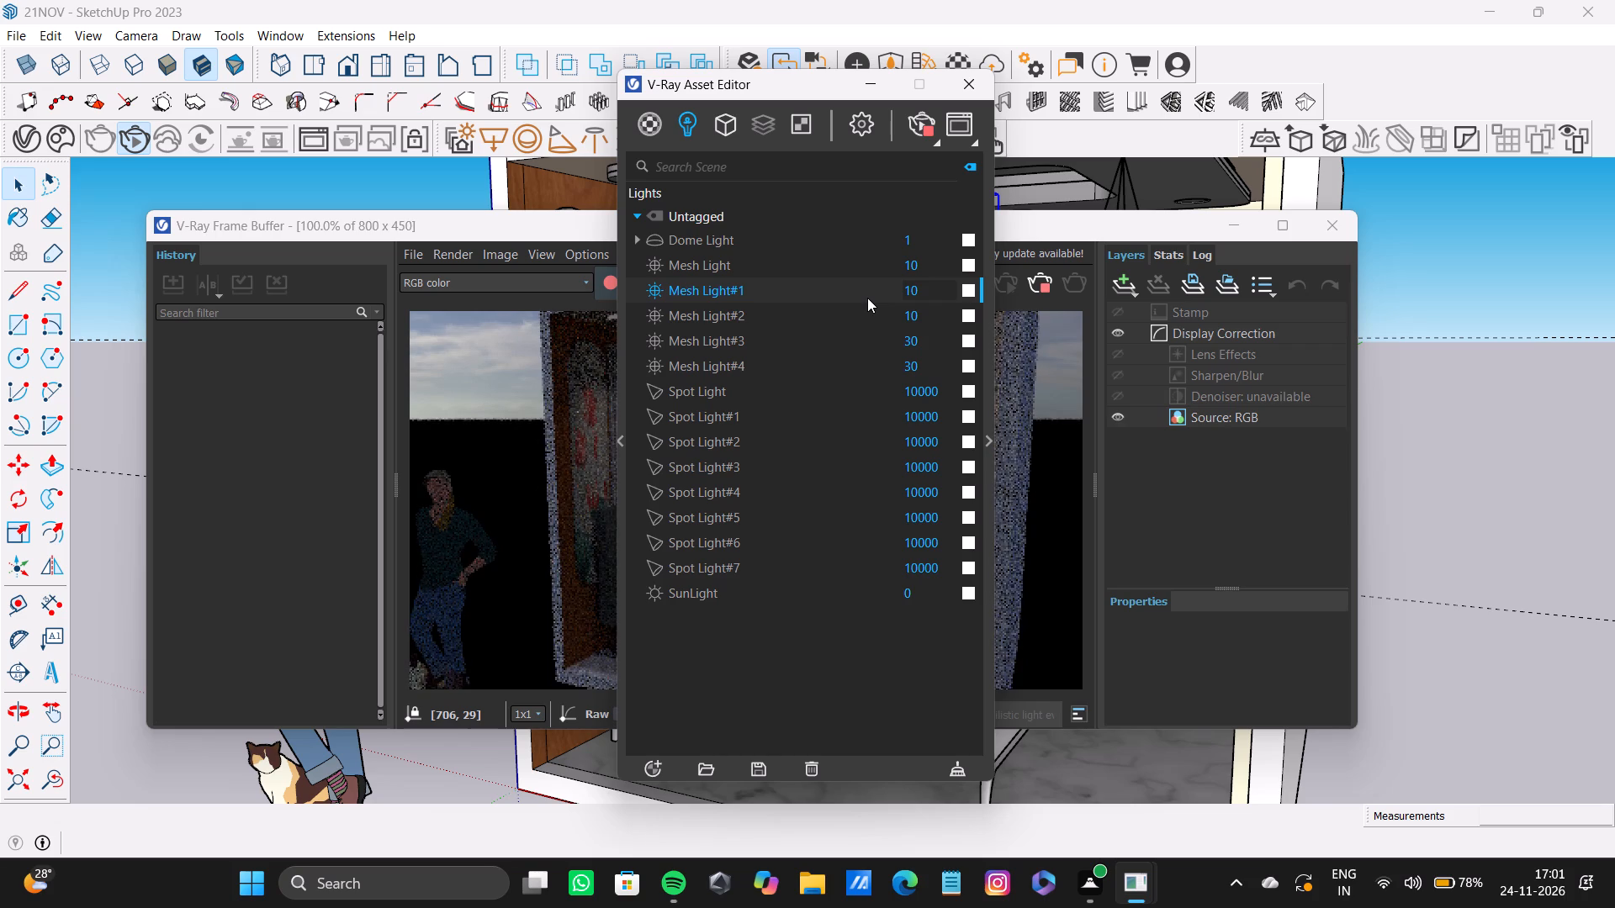
{"action": "key", "text": "Tab"}
{"action": "key", "text": "BackSpace"}
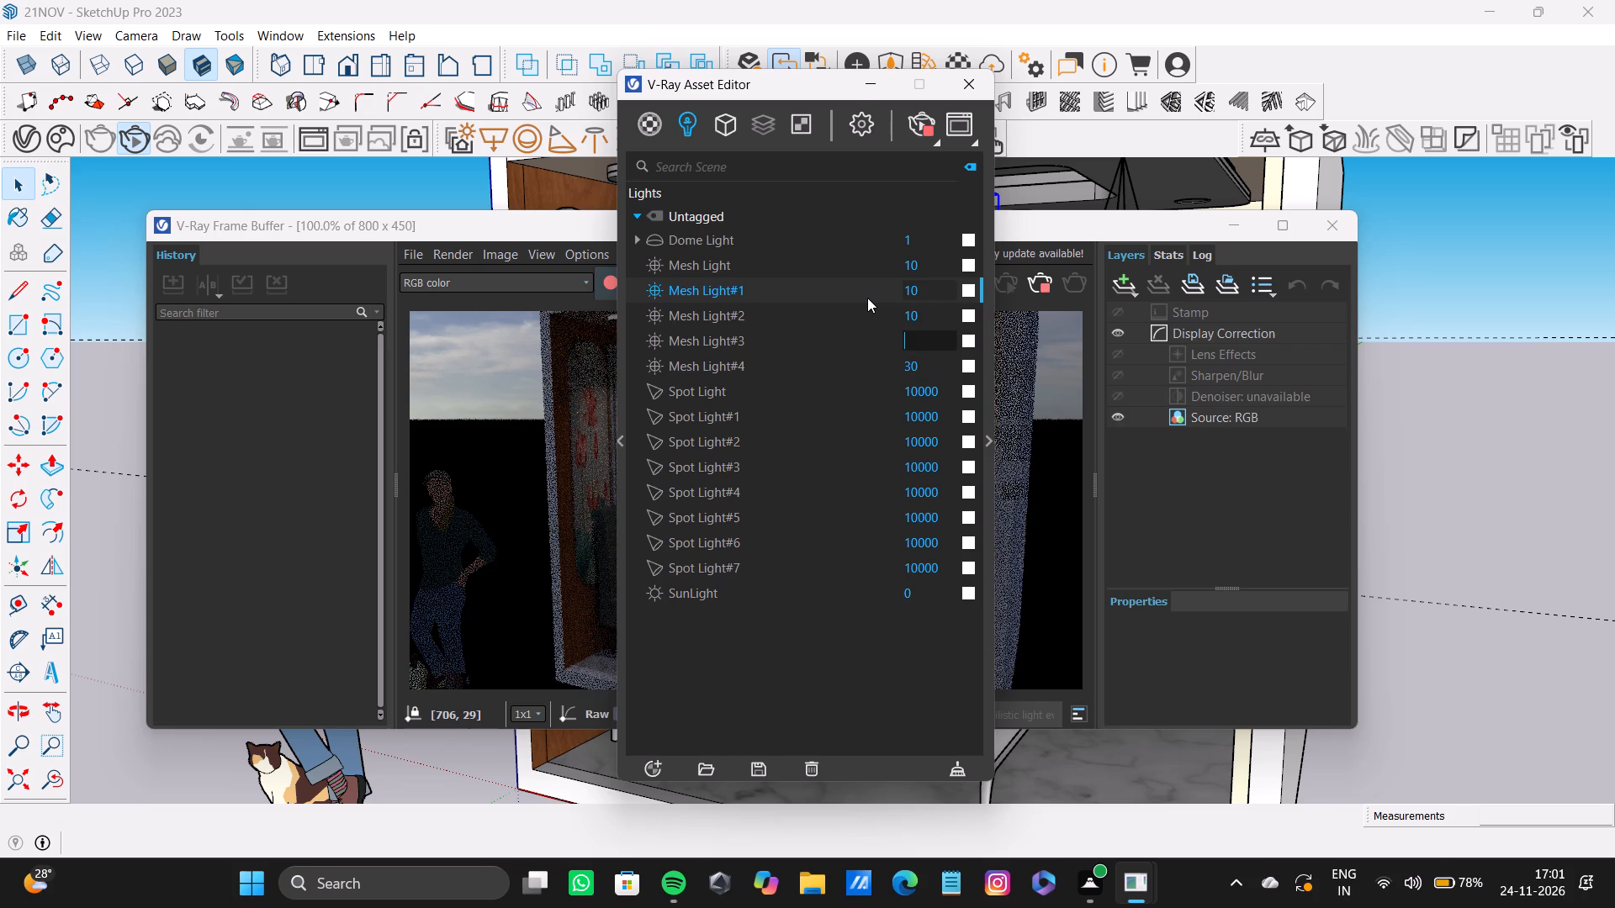
{"action": "type", "text": "10"}
{"action": "key", "text": "Return"}
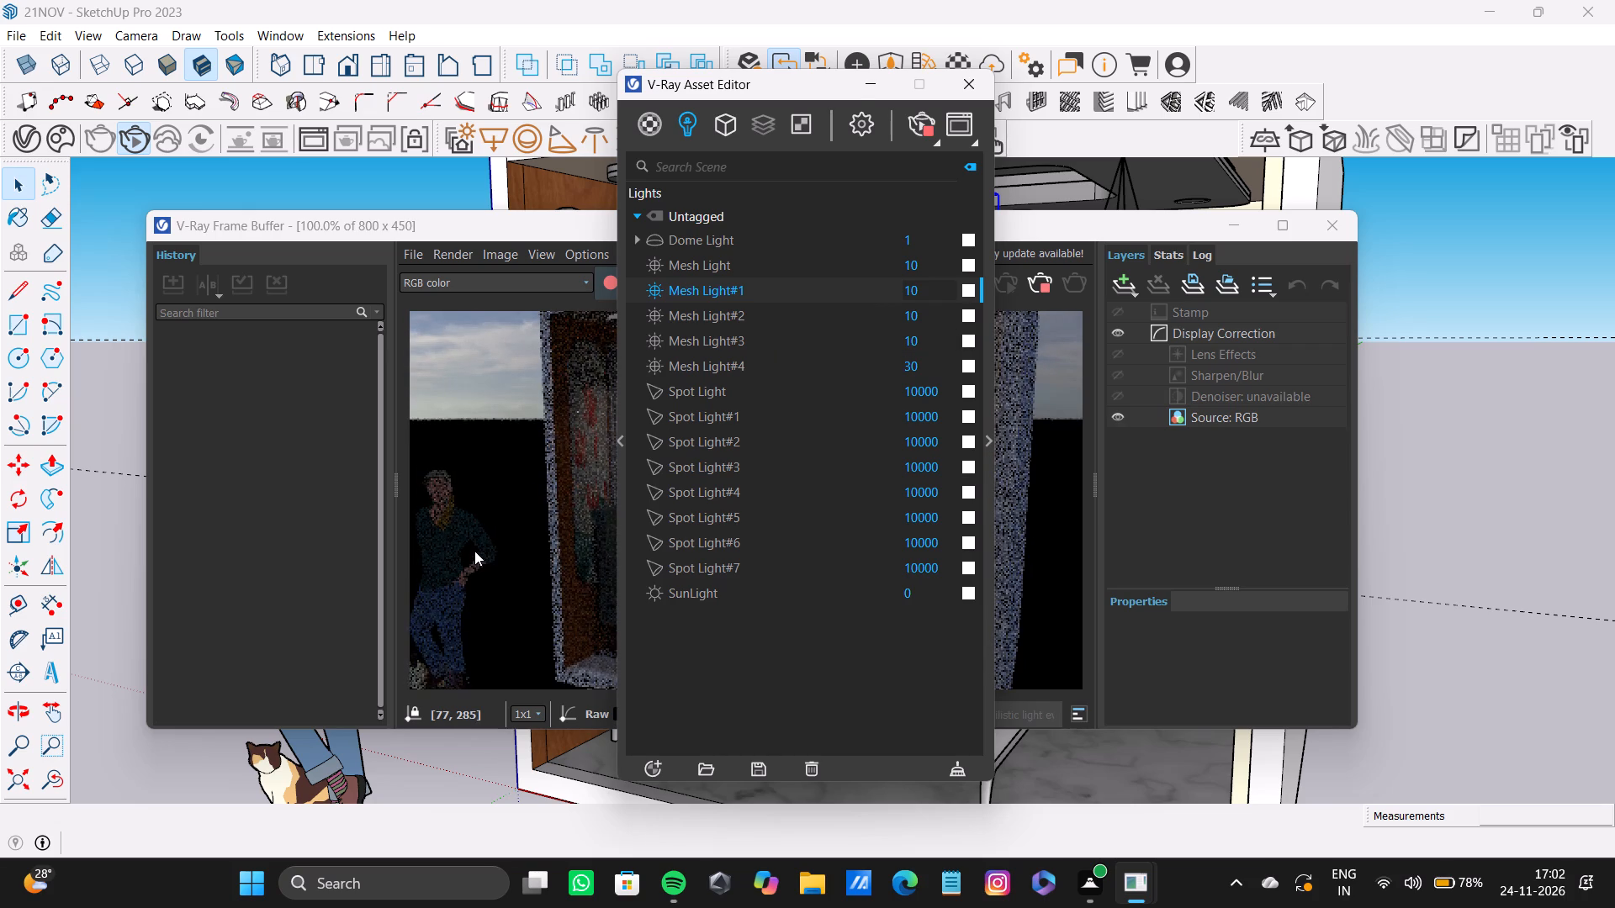
Set the intensity of Mesh Light#4 to 10.
{"action": "key", "text": "Tab"}
{"action": "key", "text": "Tab"}
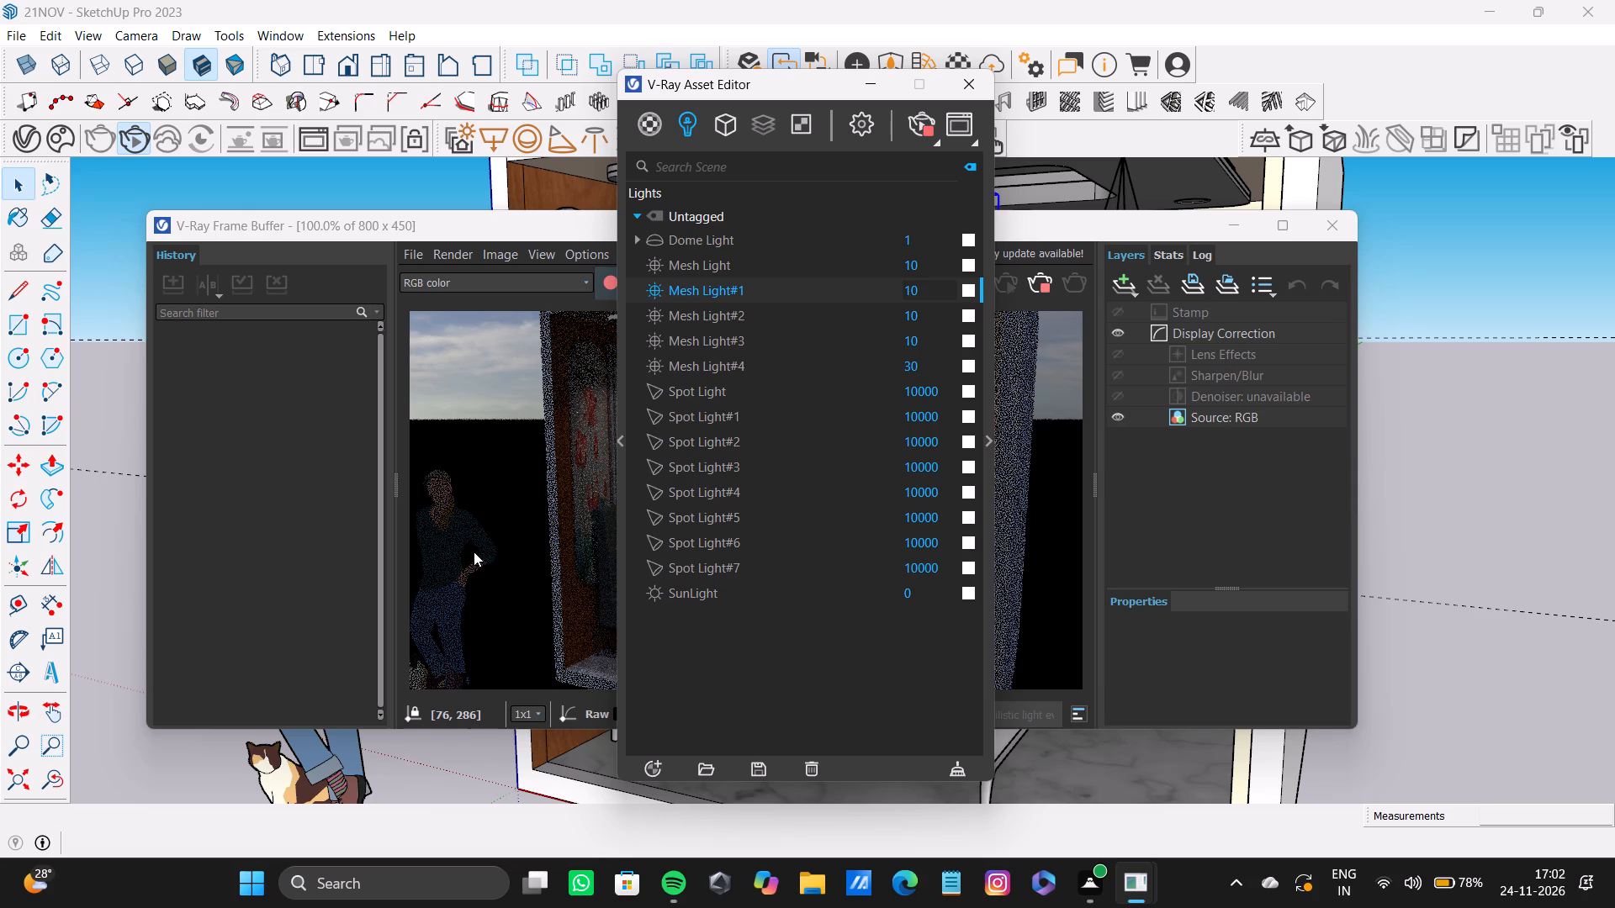
{"action": "key", "text": "Tab"}
{"action": "key", "text": "BackSpace"}
{"action": "type", "text": "10"}
{"action": "key", "text": "Return"}
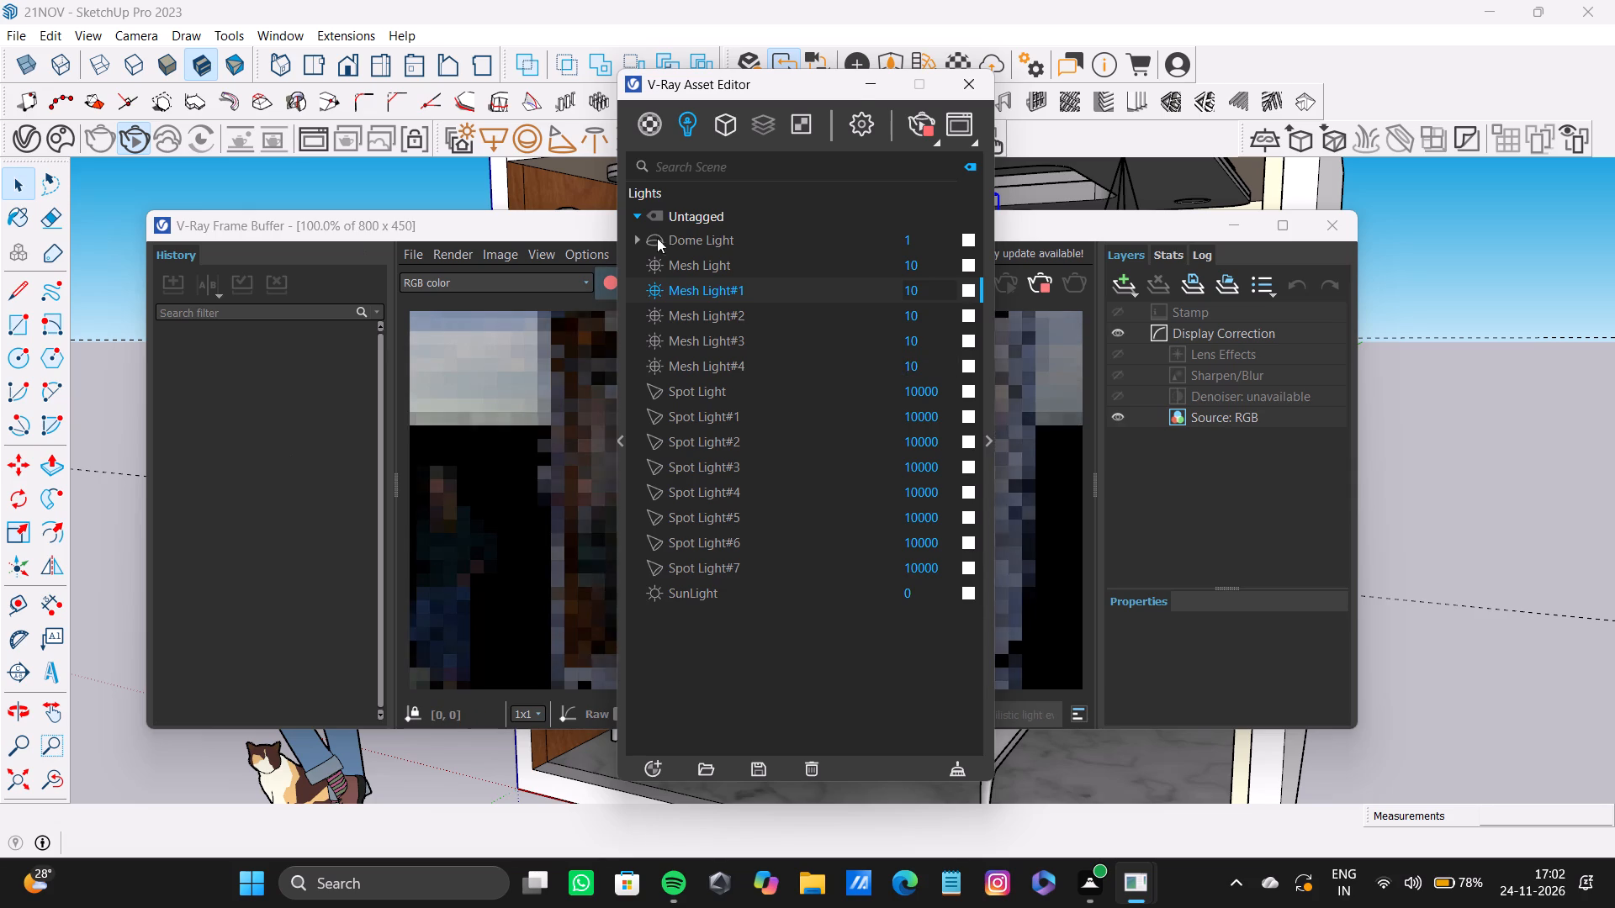
Set the intensity of the first ceiling spotlight, Spot Light, to 100000.
{"action": "left_click", "coordinate": [940, 391]}
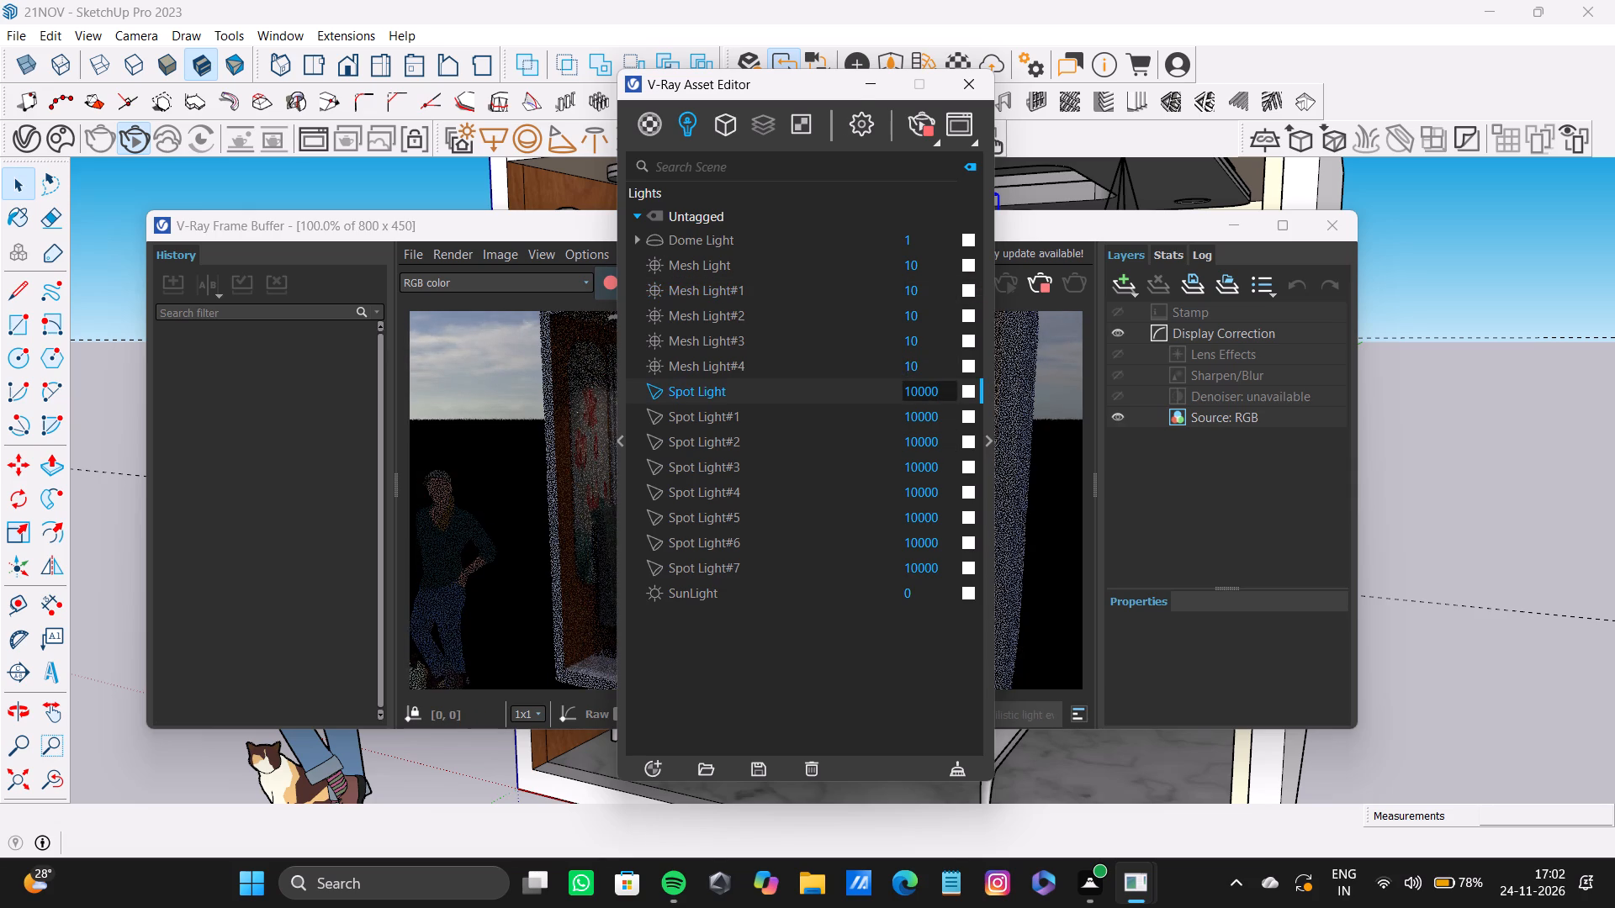
{"action": "key", "text": "0"}
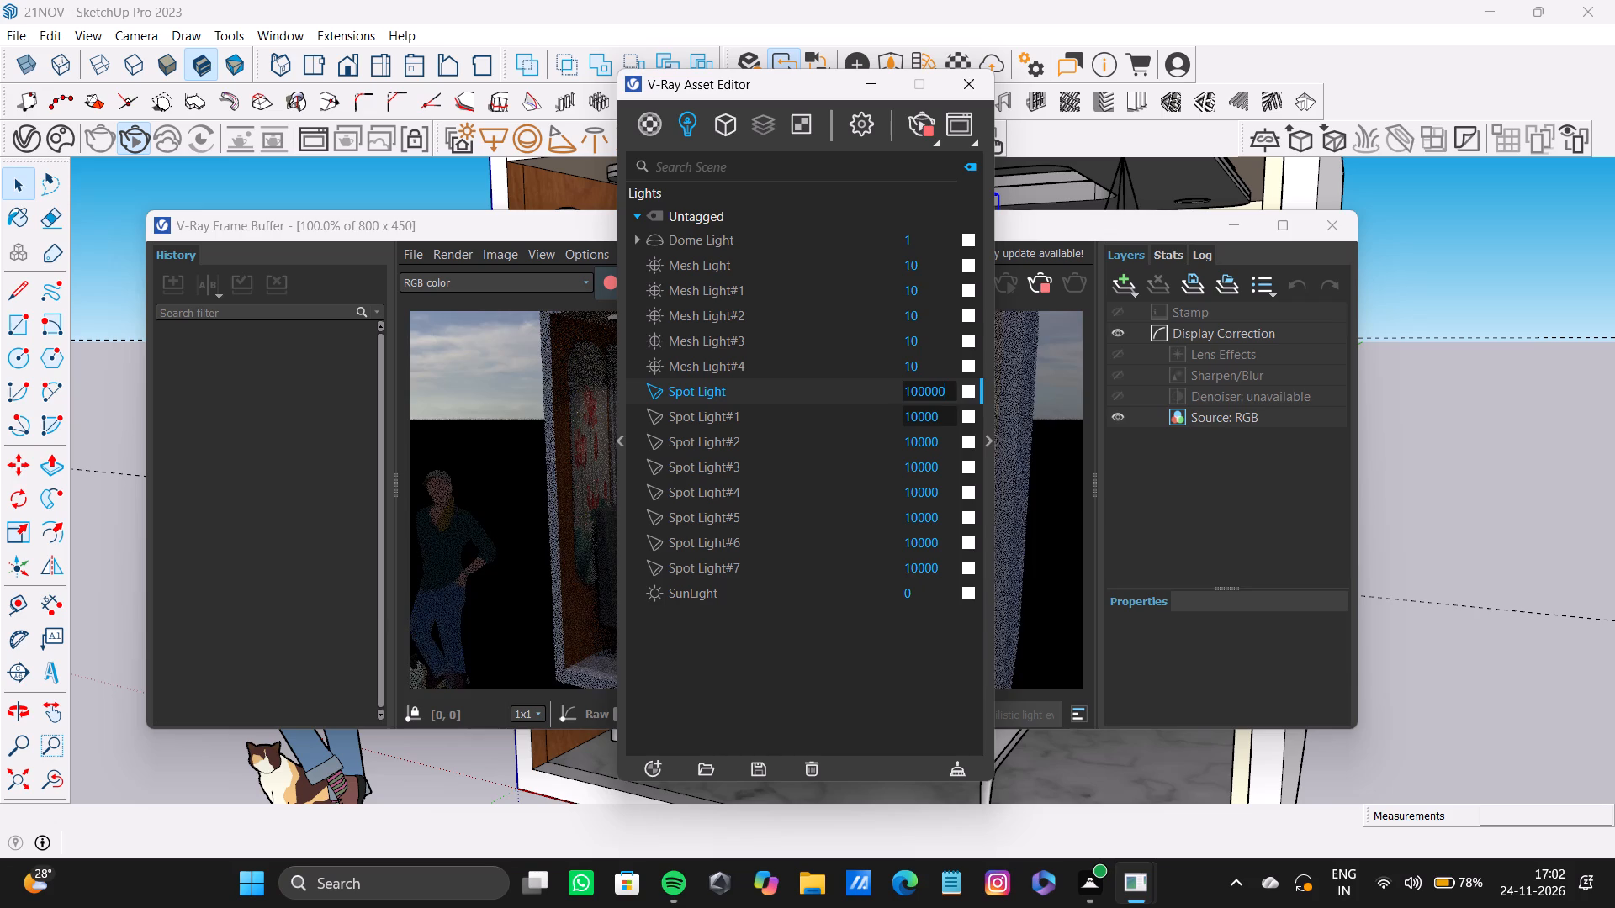
{"action": "key", "text": "Tab"}
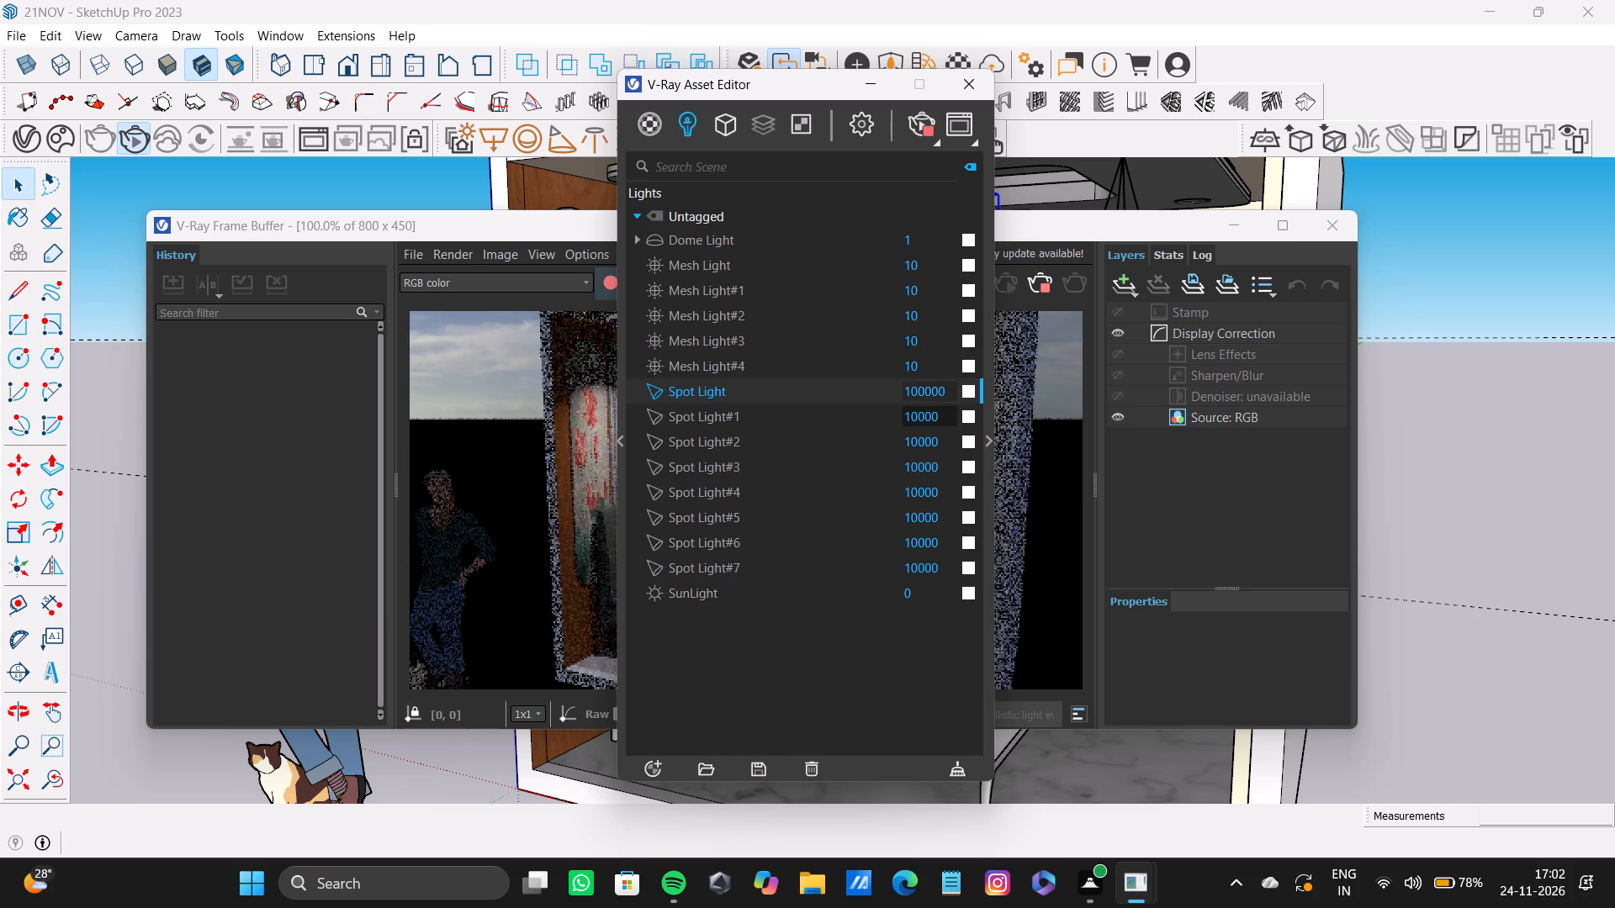
Set the intensity of Spot Light#1, Spot Light#2, Spot Light#3 and Spot Light#4 to 100000.
{"action": "key", "text": "0"}
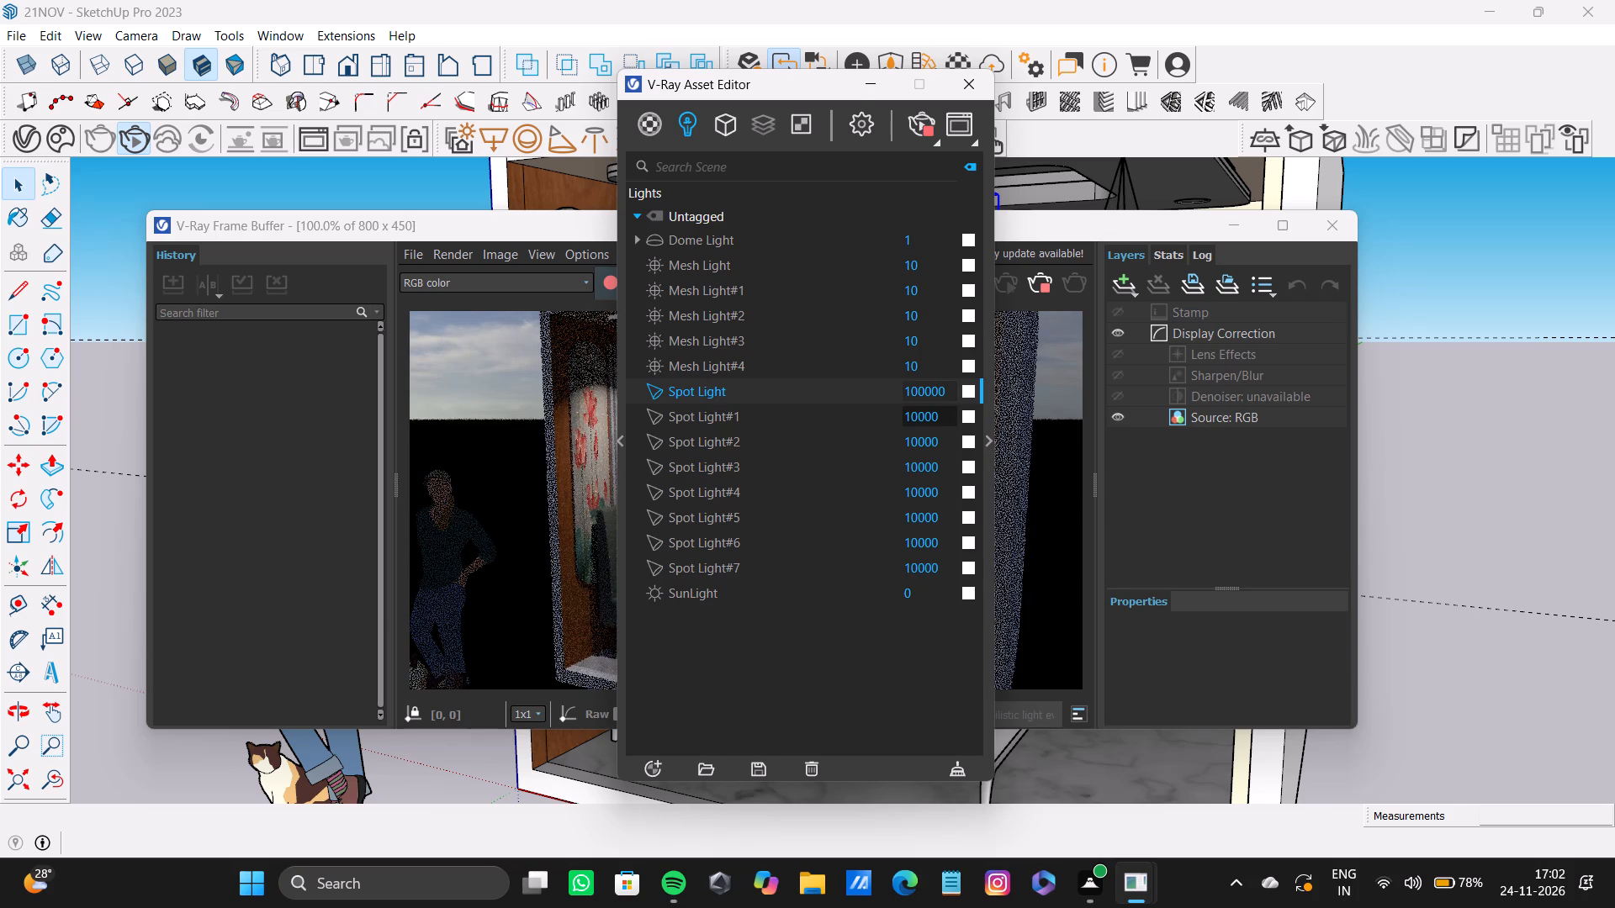
{"action": "key", "text": "Tab"}
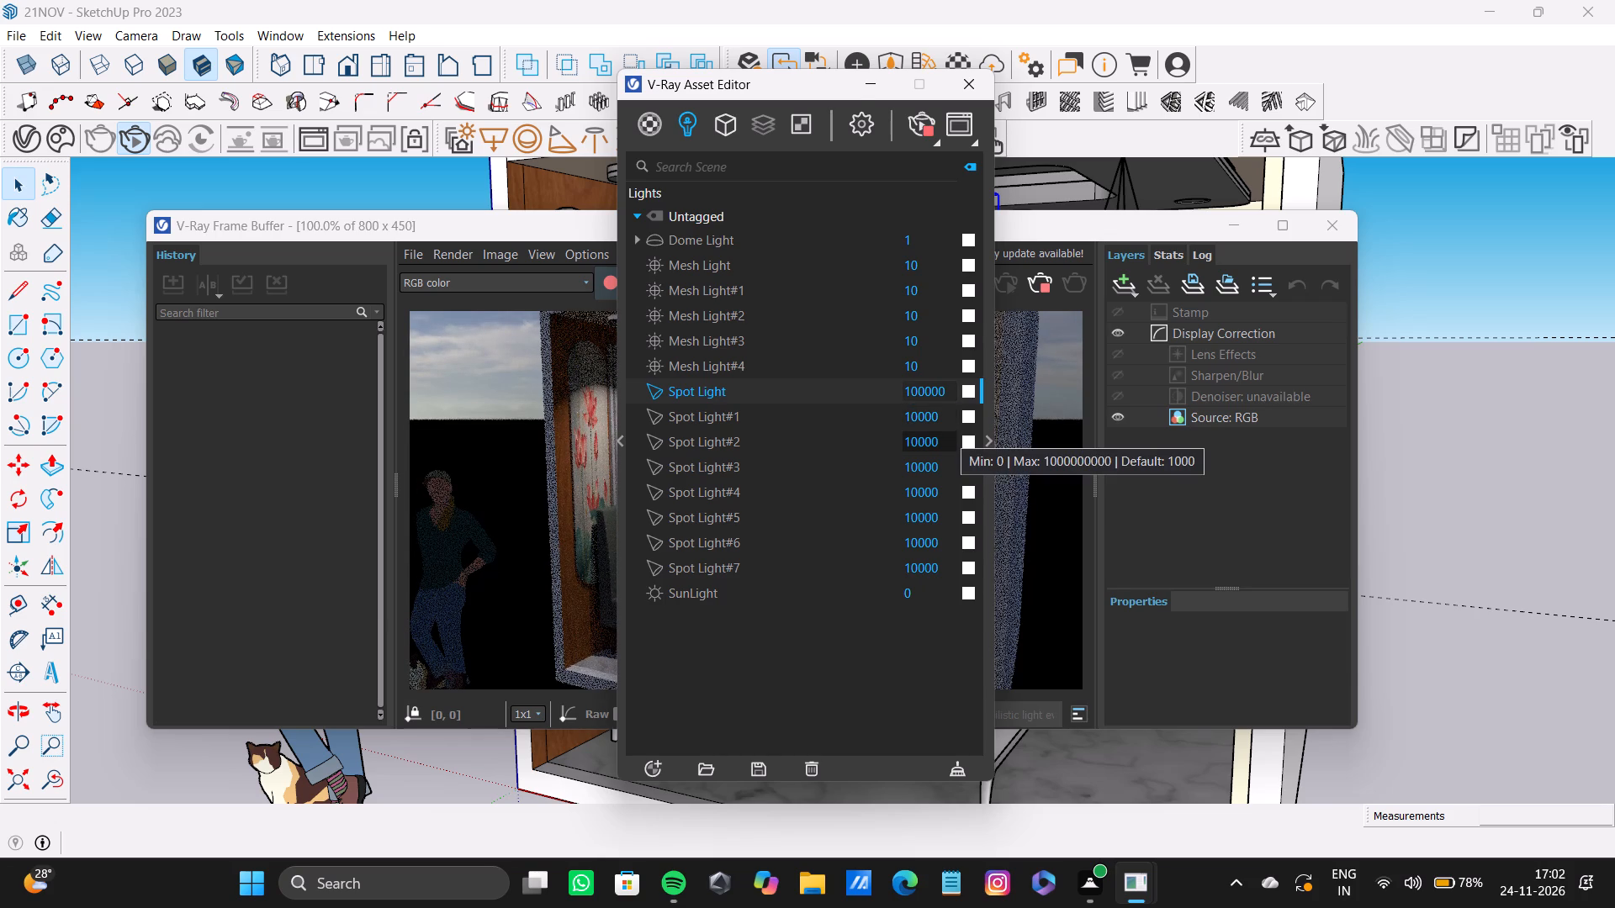
{"action": "key", "text": "0"}
{"action": "left_click", "coordinate": [947, 441]}
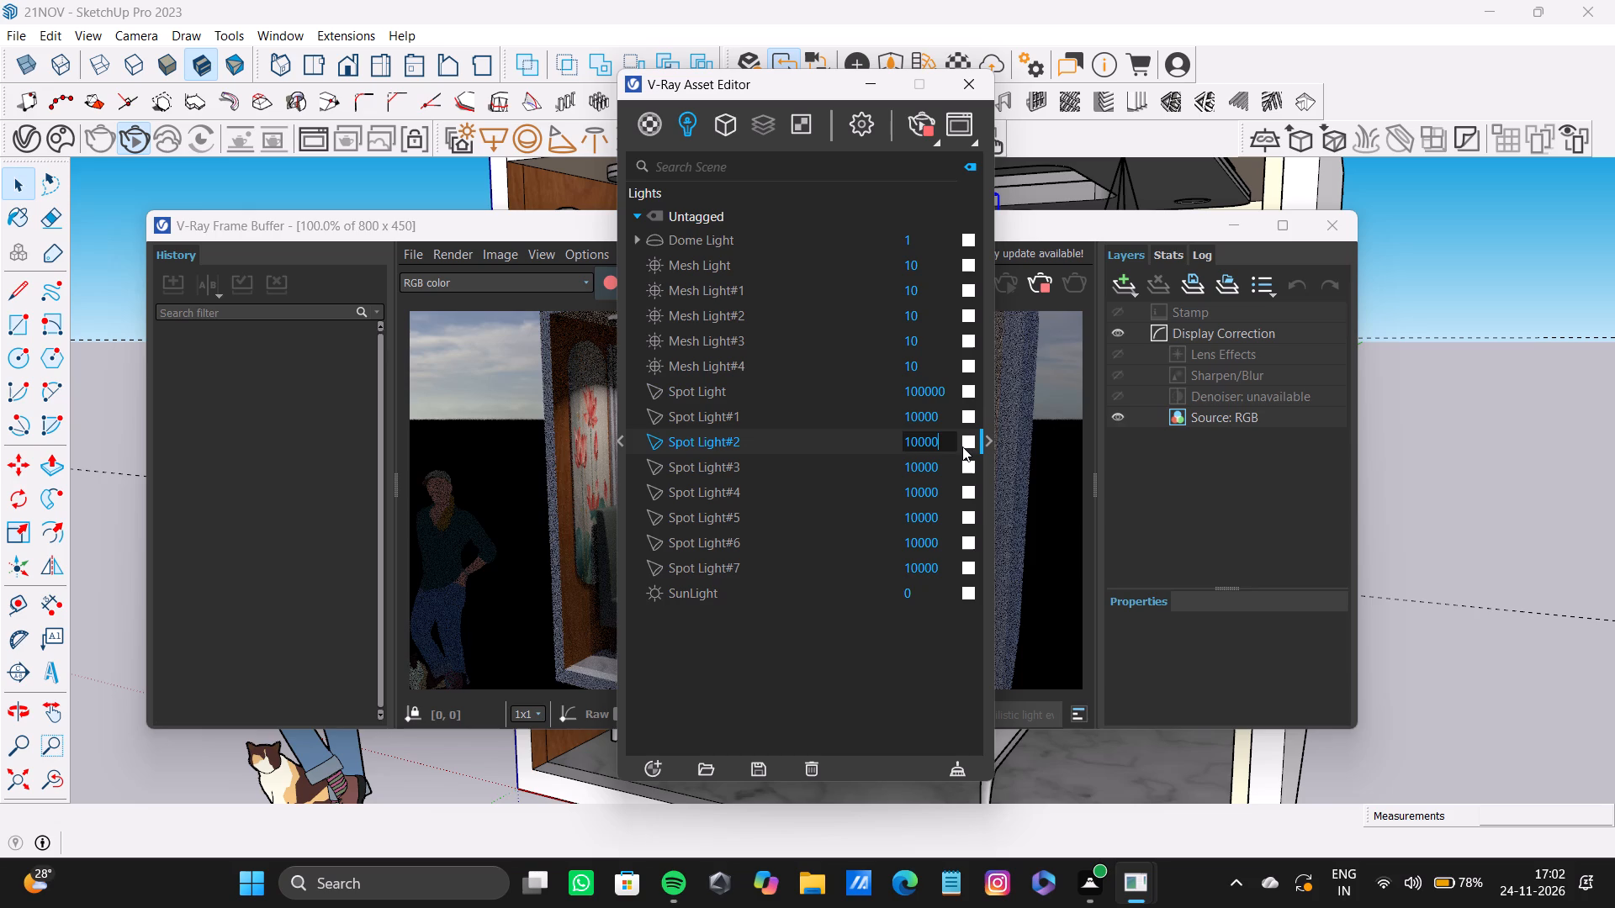
{"action": "key", "text": "0"}
{"action": "left_click", "coordinate": [942, 419]}
{"action": "key", "text": "0"}
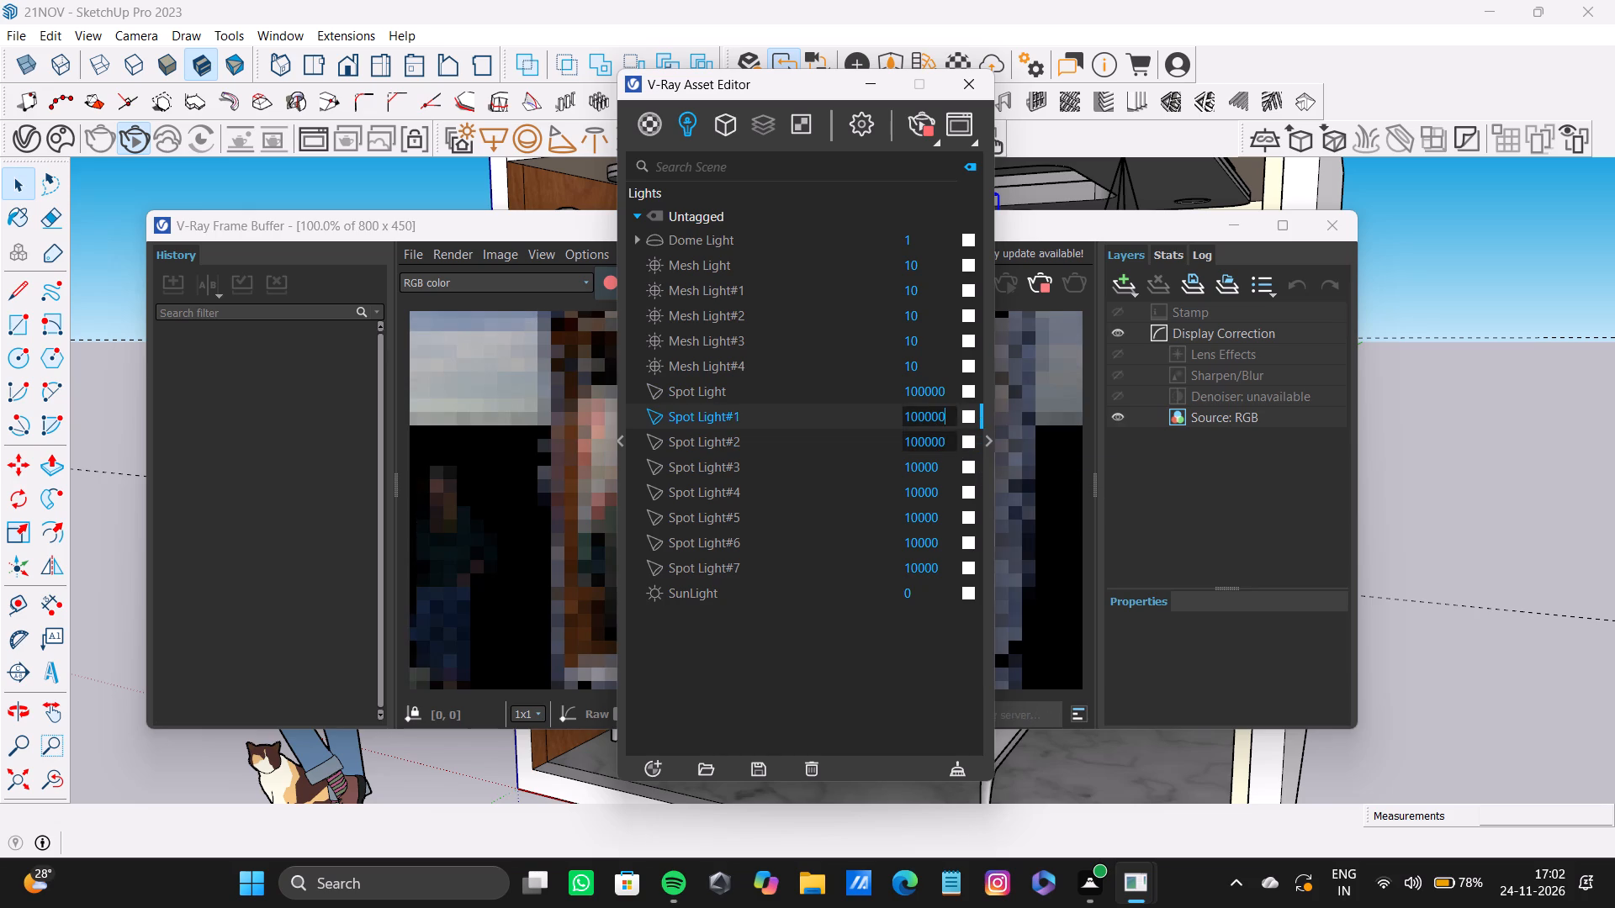
{"action": "left_click", "coordinate": [943, 465]}
{"action": "key", "text": "0"}
{"action": "left_click", "coordinate": [946, 494]}
{"action": "key", "text": "0"}
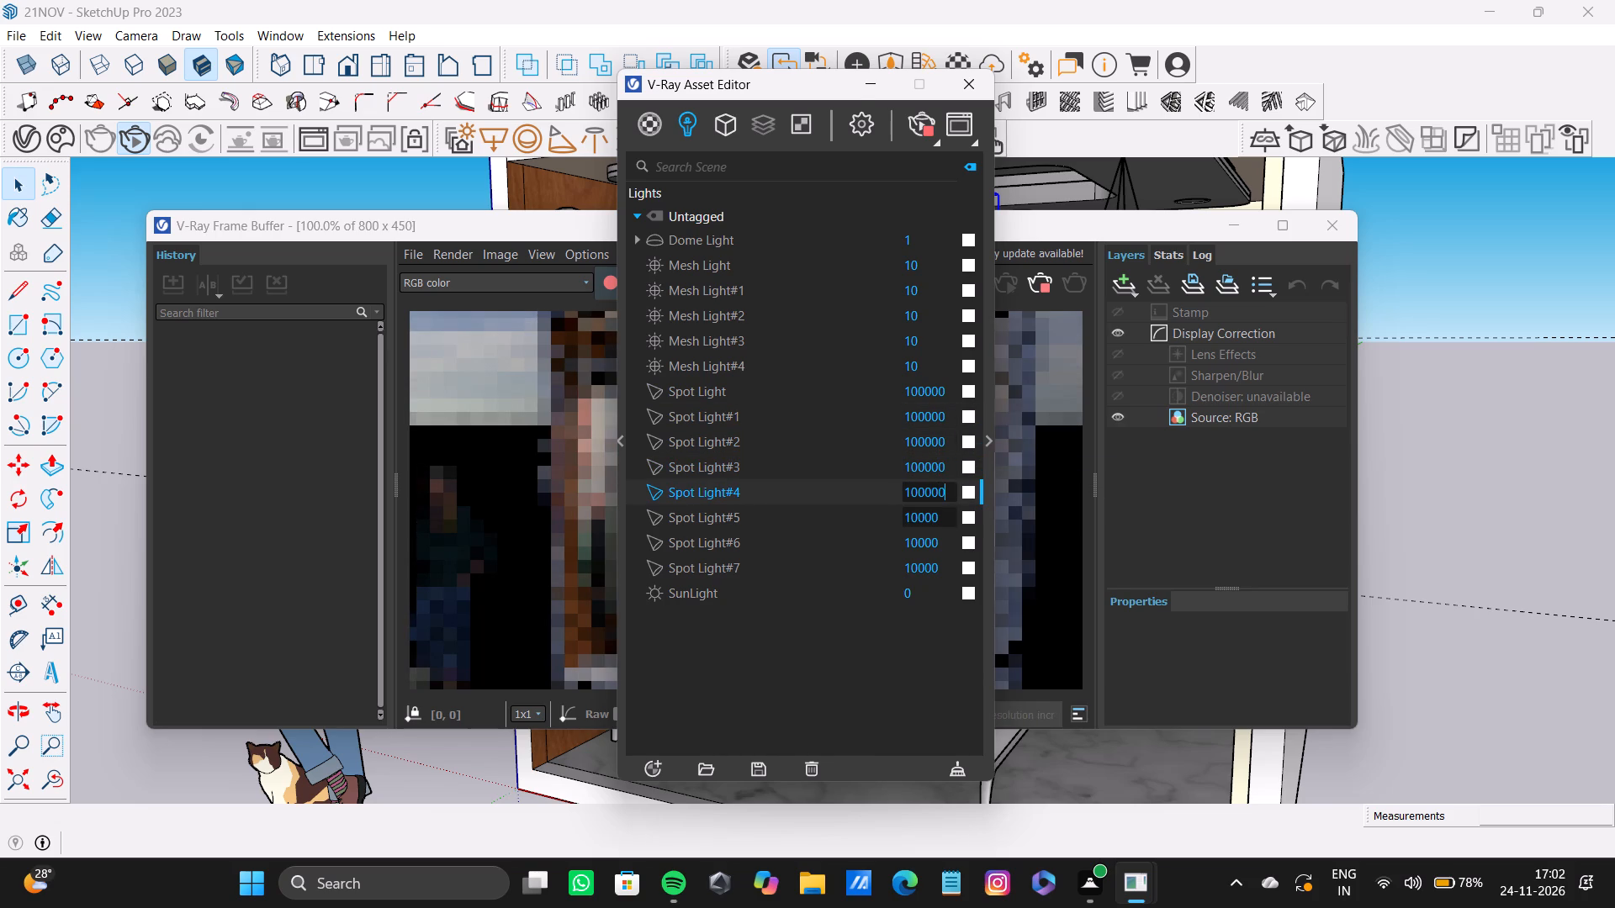
Set the intensity of Spot Light#5, Spot Light#6 and Spot Light#7 to 100000 and close the V-Ray Asset Editor.
{"action": "left_click", "coordinate": [952, 524]}
{"action": "key", "text": "0"}
{"action": "left_click", "coordinate": [945, 549]}
{"action": "key", "text": "0"}
{"action": "left_click", "coordinate": [945, 568]}
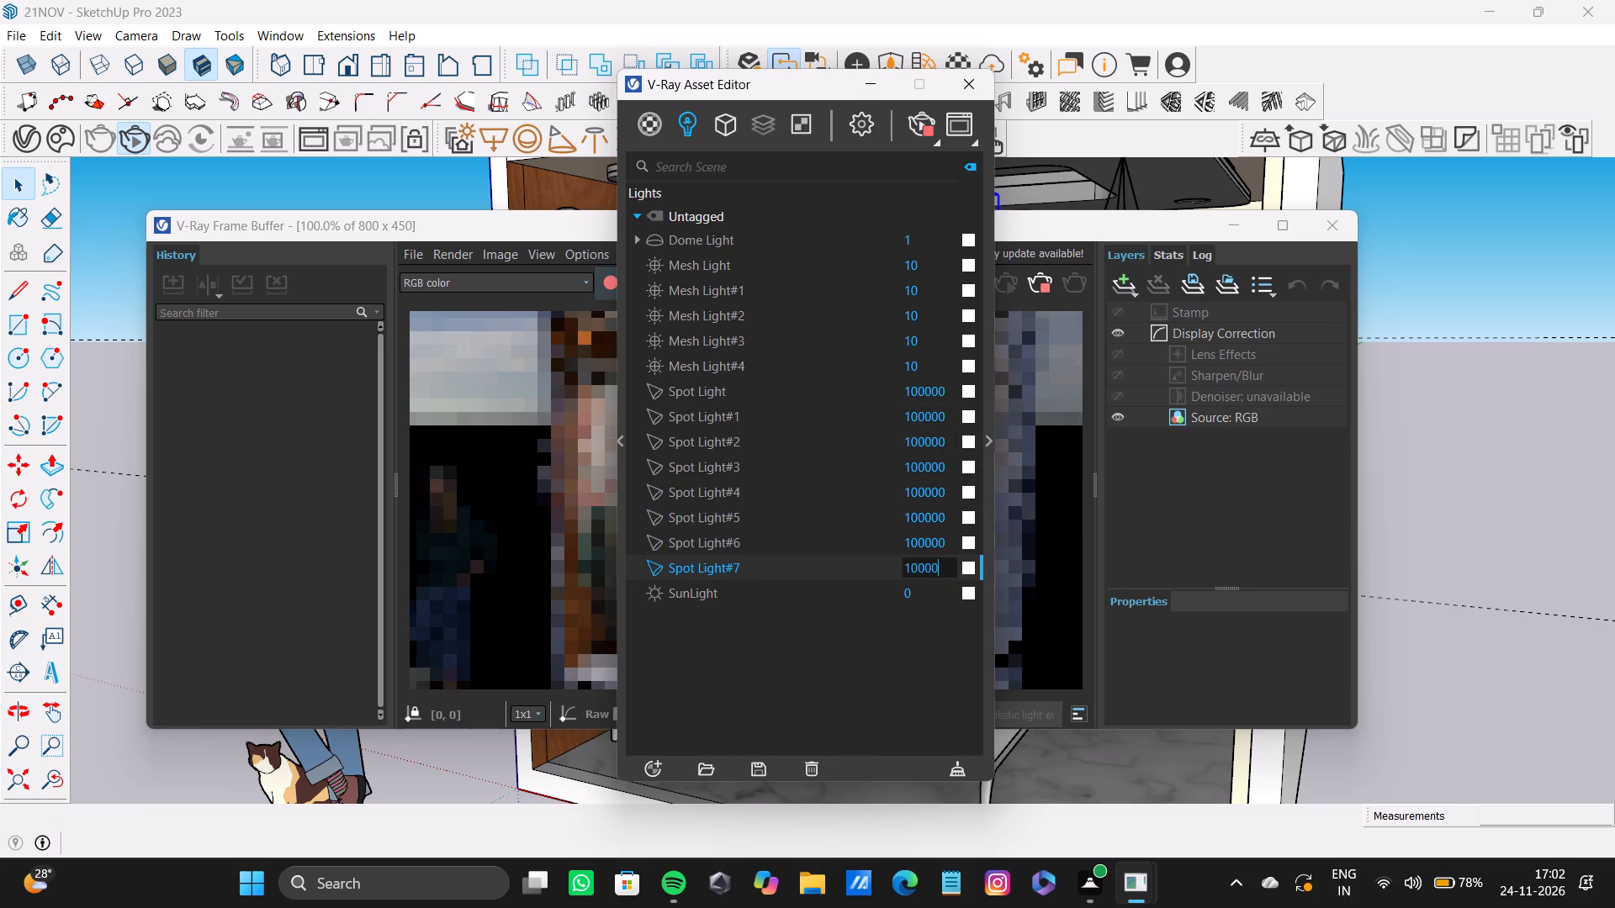
{"action": "key", "text": "0"}
{"action": "left_click", "coordinate": [989, 77]}
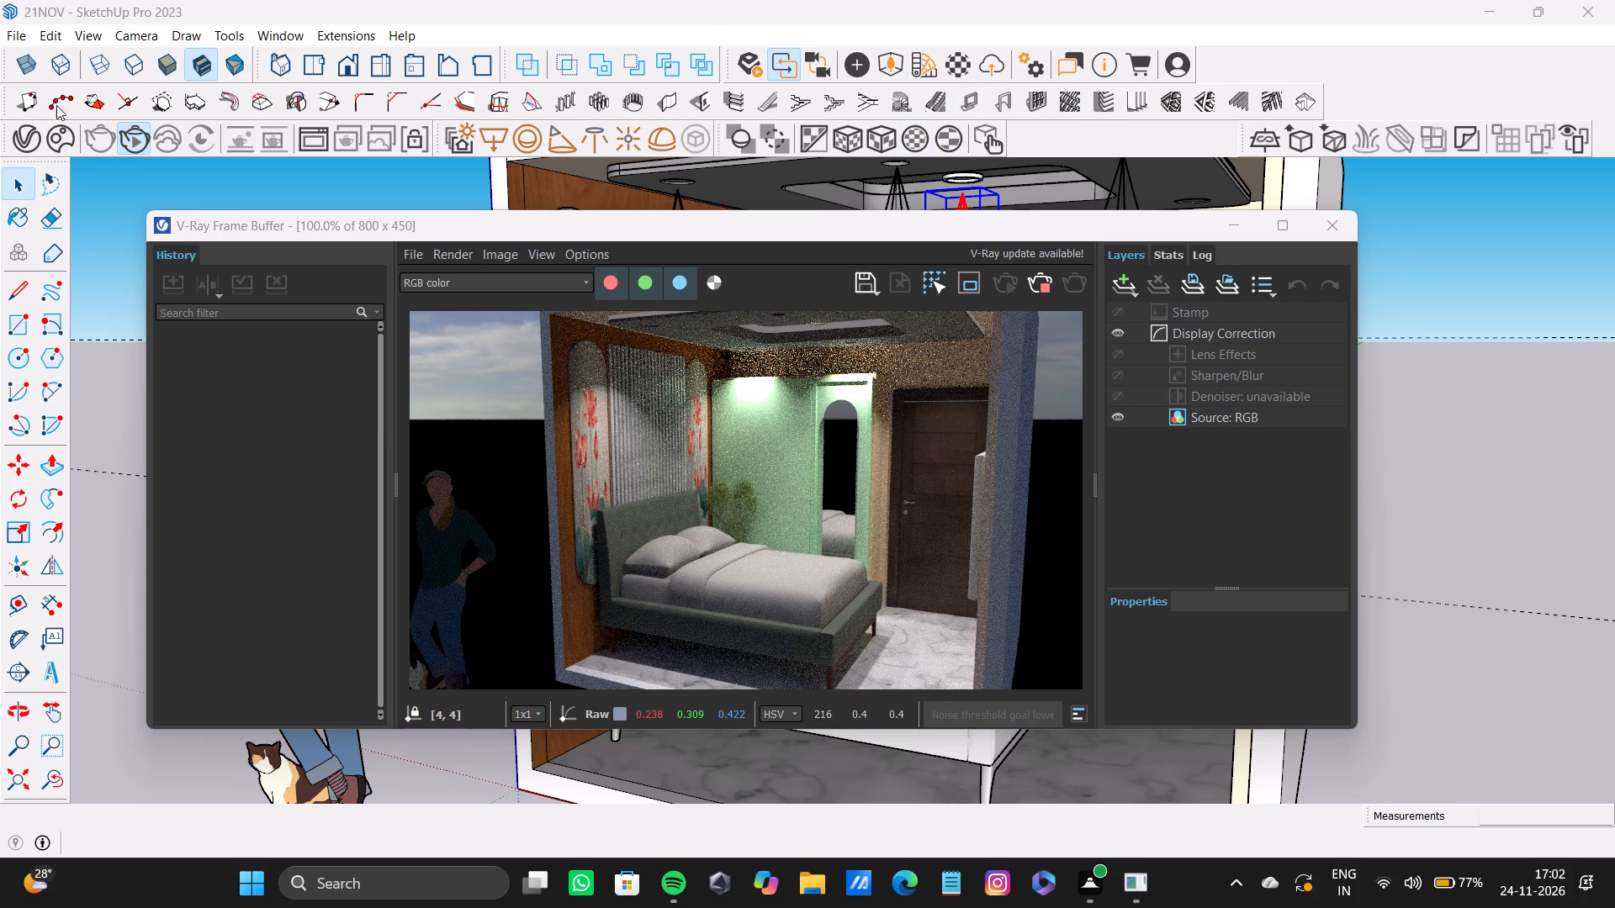
Reopen the V-Ray Asset Editor and set the intensity of Mesh Light and Mesh Light#1 to 30.
{"action": "left_click", "coordinate": [24, 133]}
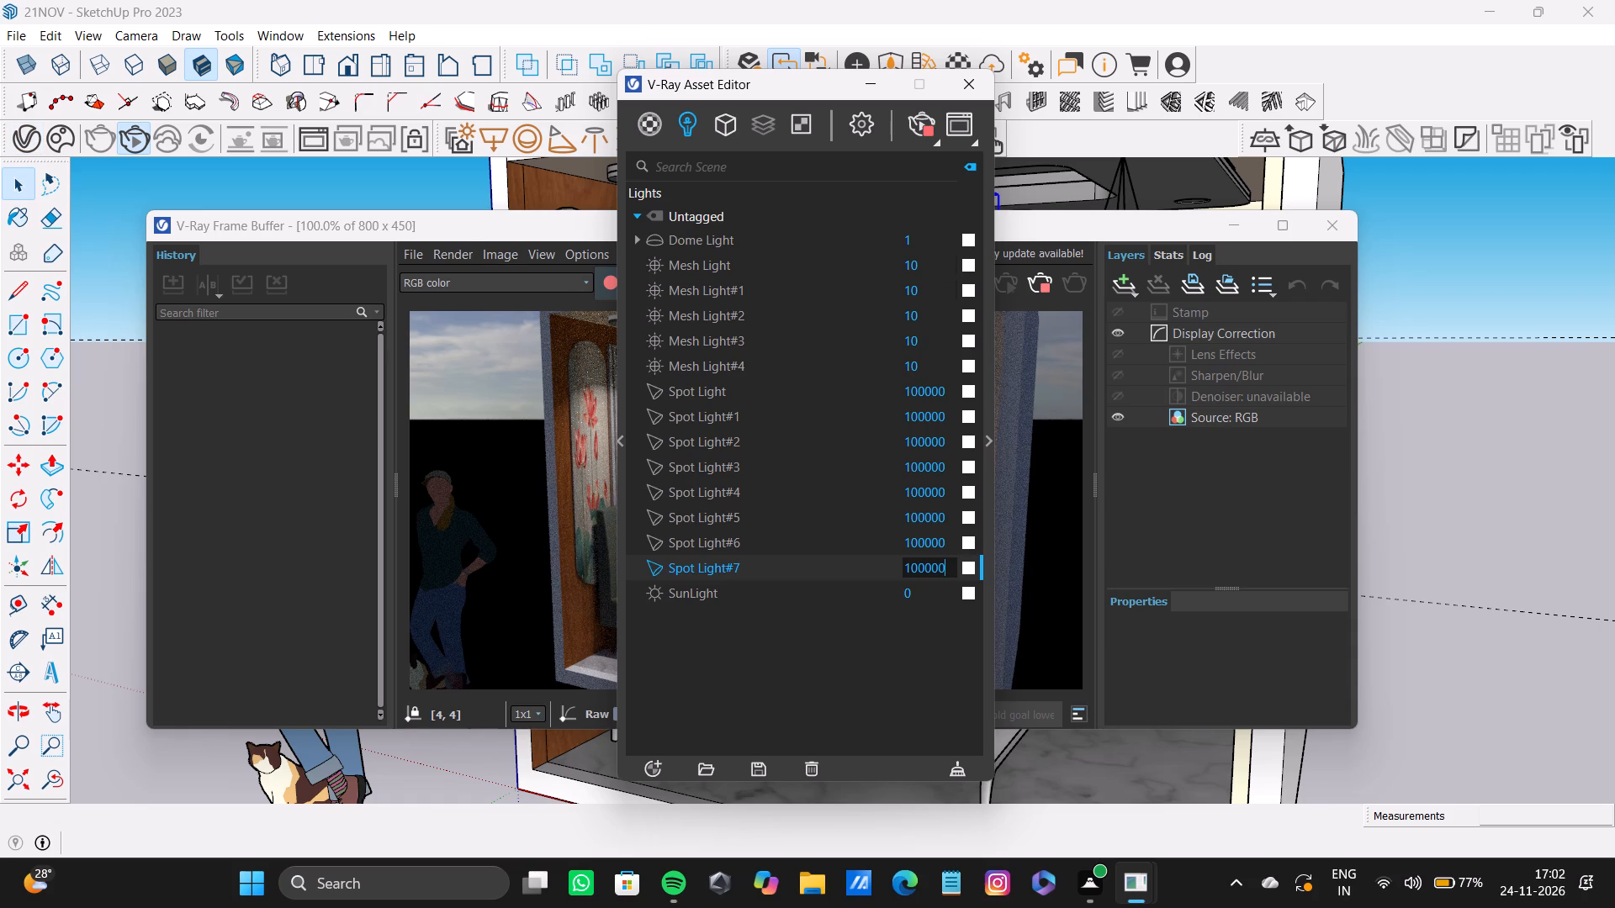
{"action": "left_click_drag", "start_coordinate": [935, 265], "coordinate": [818, 270]}
{"action": "key", "text": "BackSpace"}
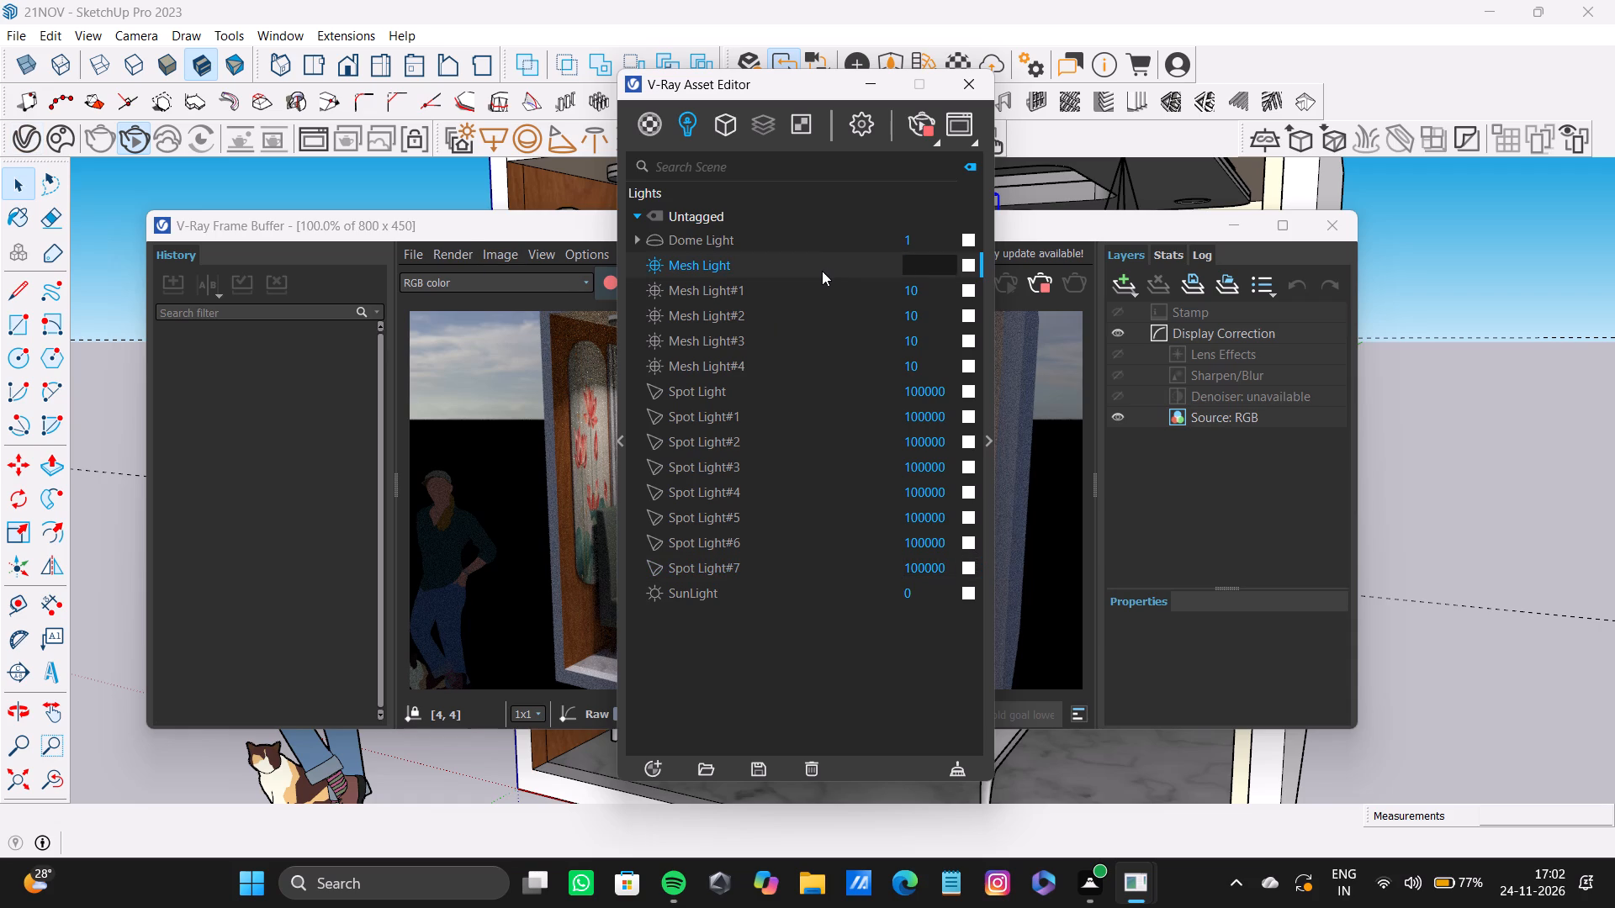
{"action": "type", "text": "30"}
{"action": "key", "text": "Return"}
{"action": "key", "text": "Tab"}
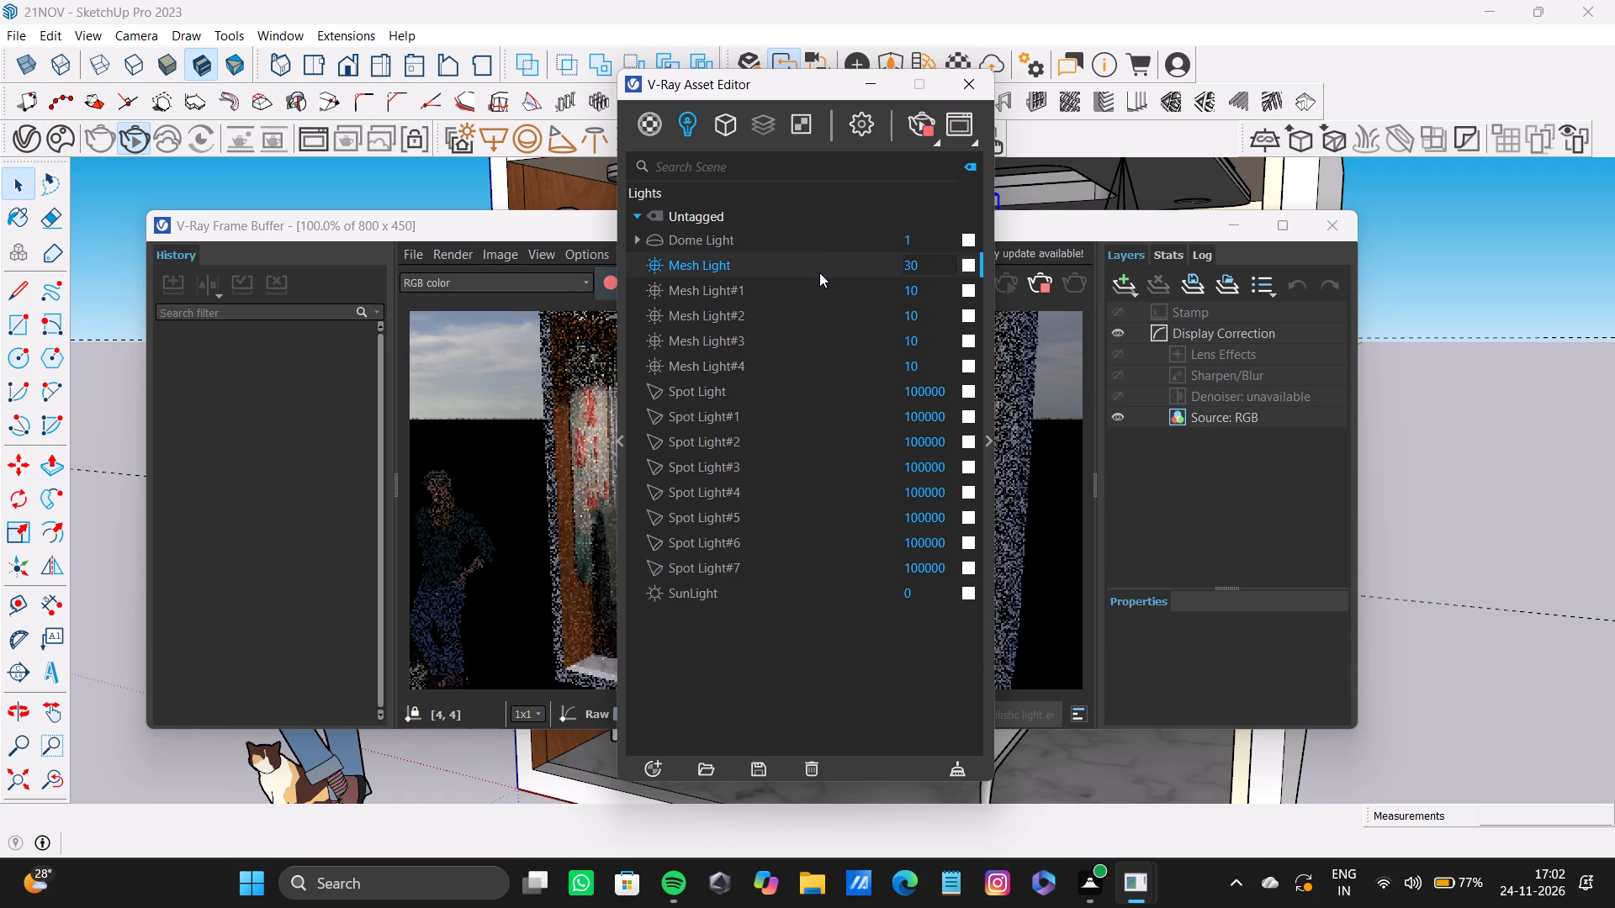
{"action": "key", "text": "Tab"}
{"action": "key", "text": "Tab"}
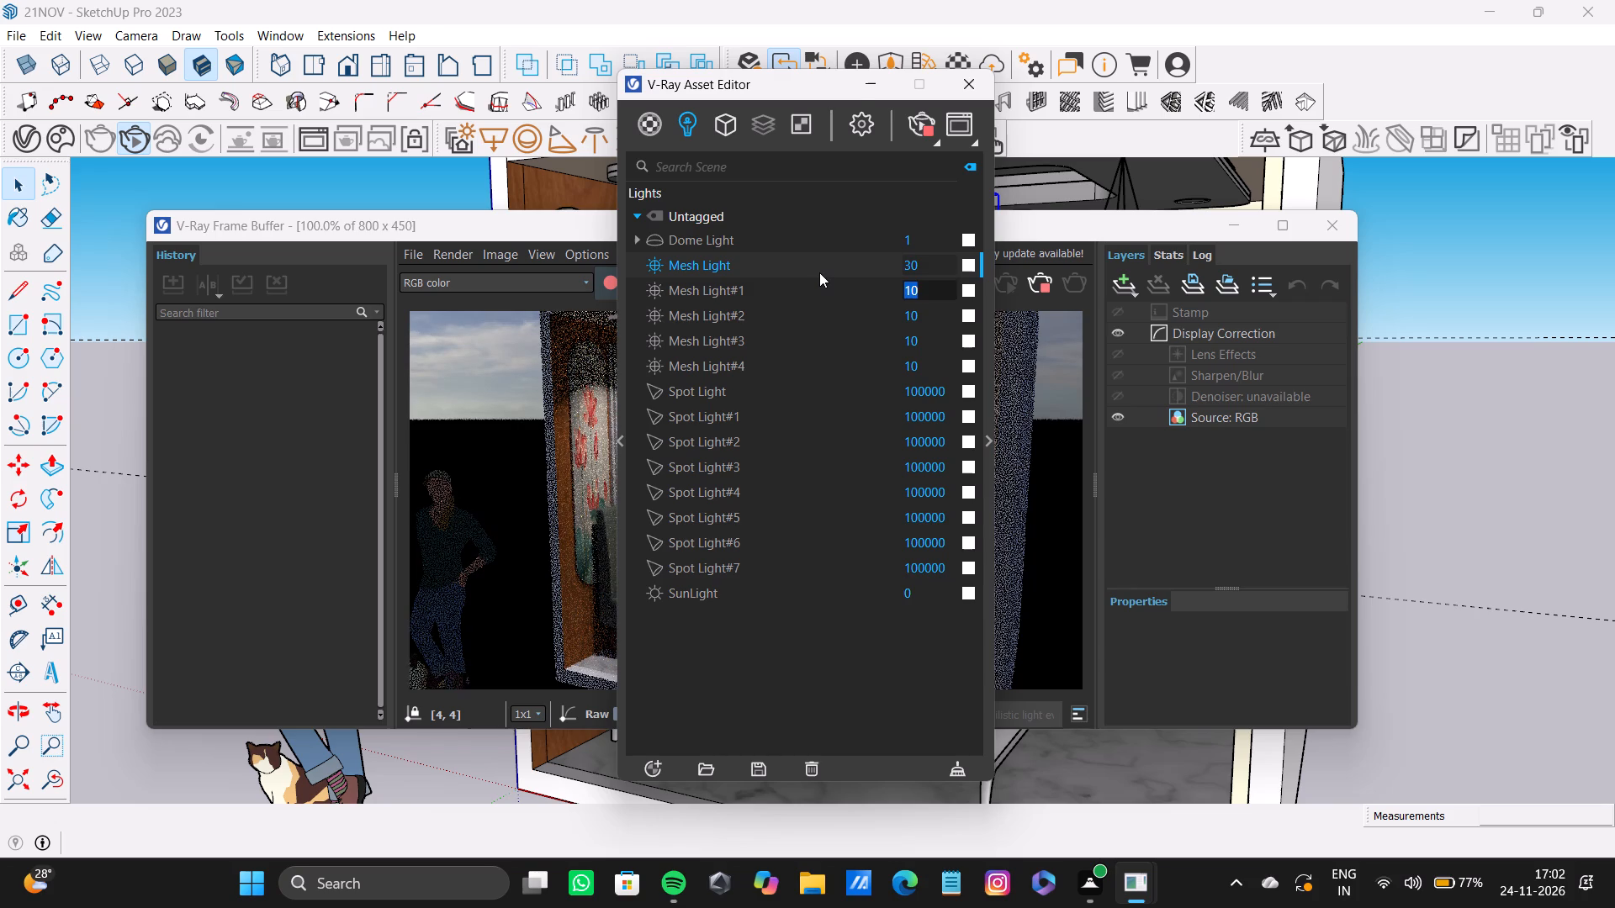
{"action": "key", "text": "BackSpace"}
{"action": "key", "text": "2"}
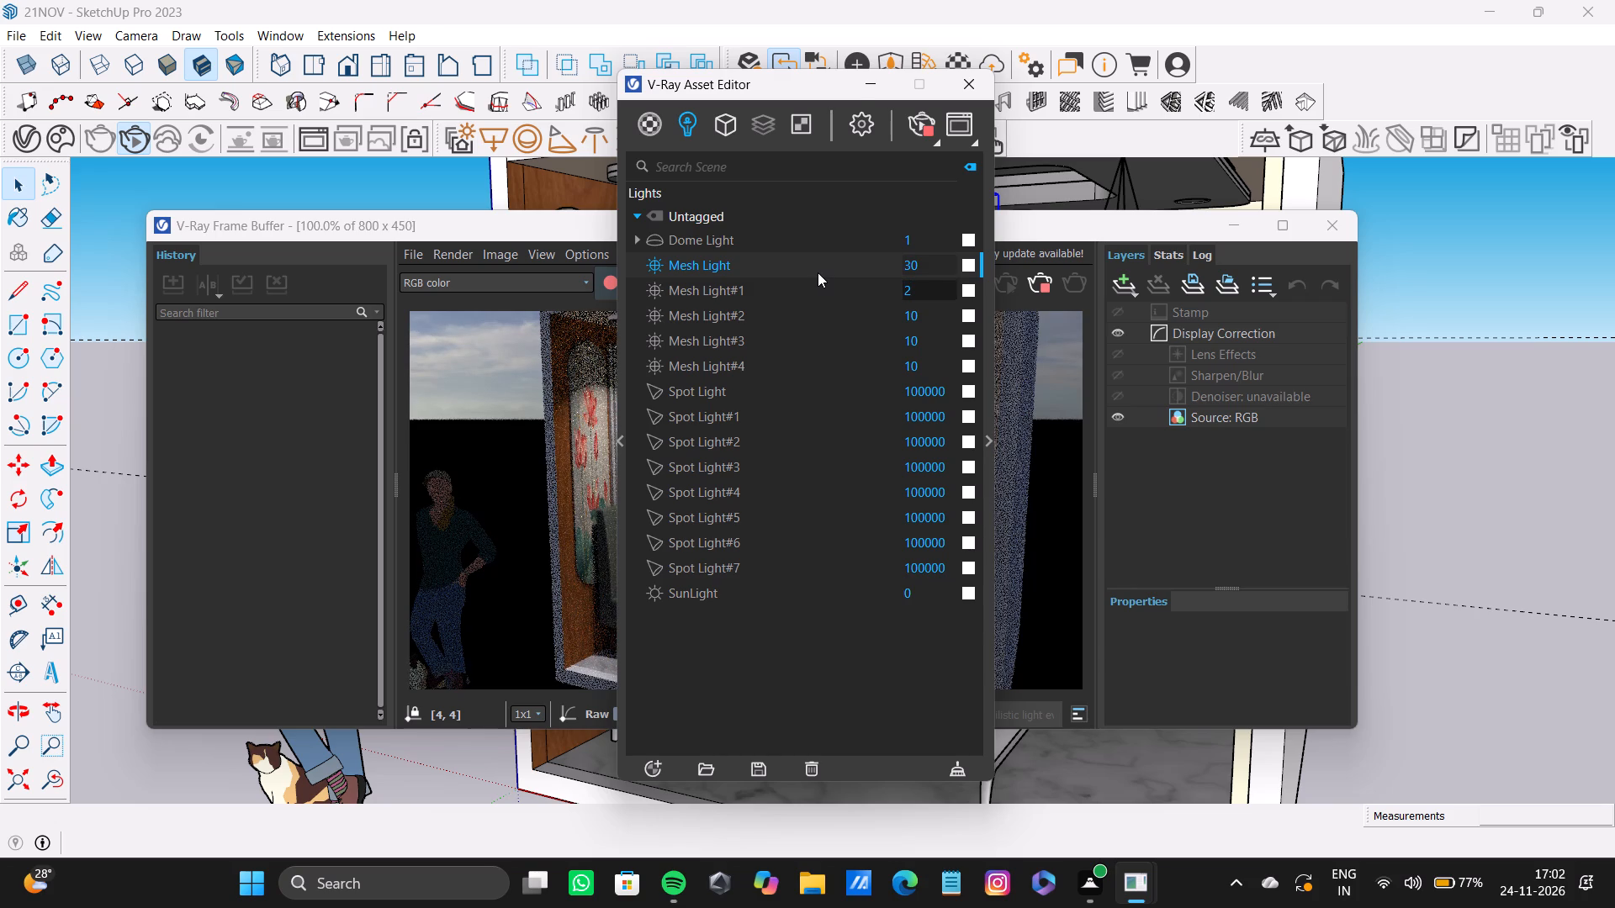
{"action": "key", "text": "BackSpace"}
{"action": "type", "text": "30"}
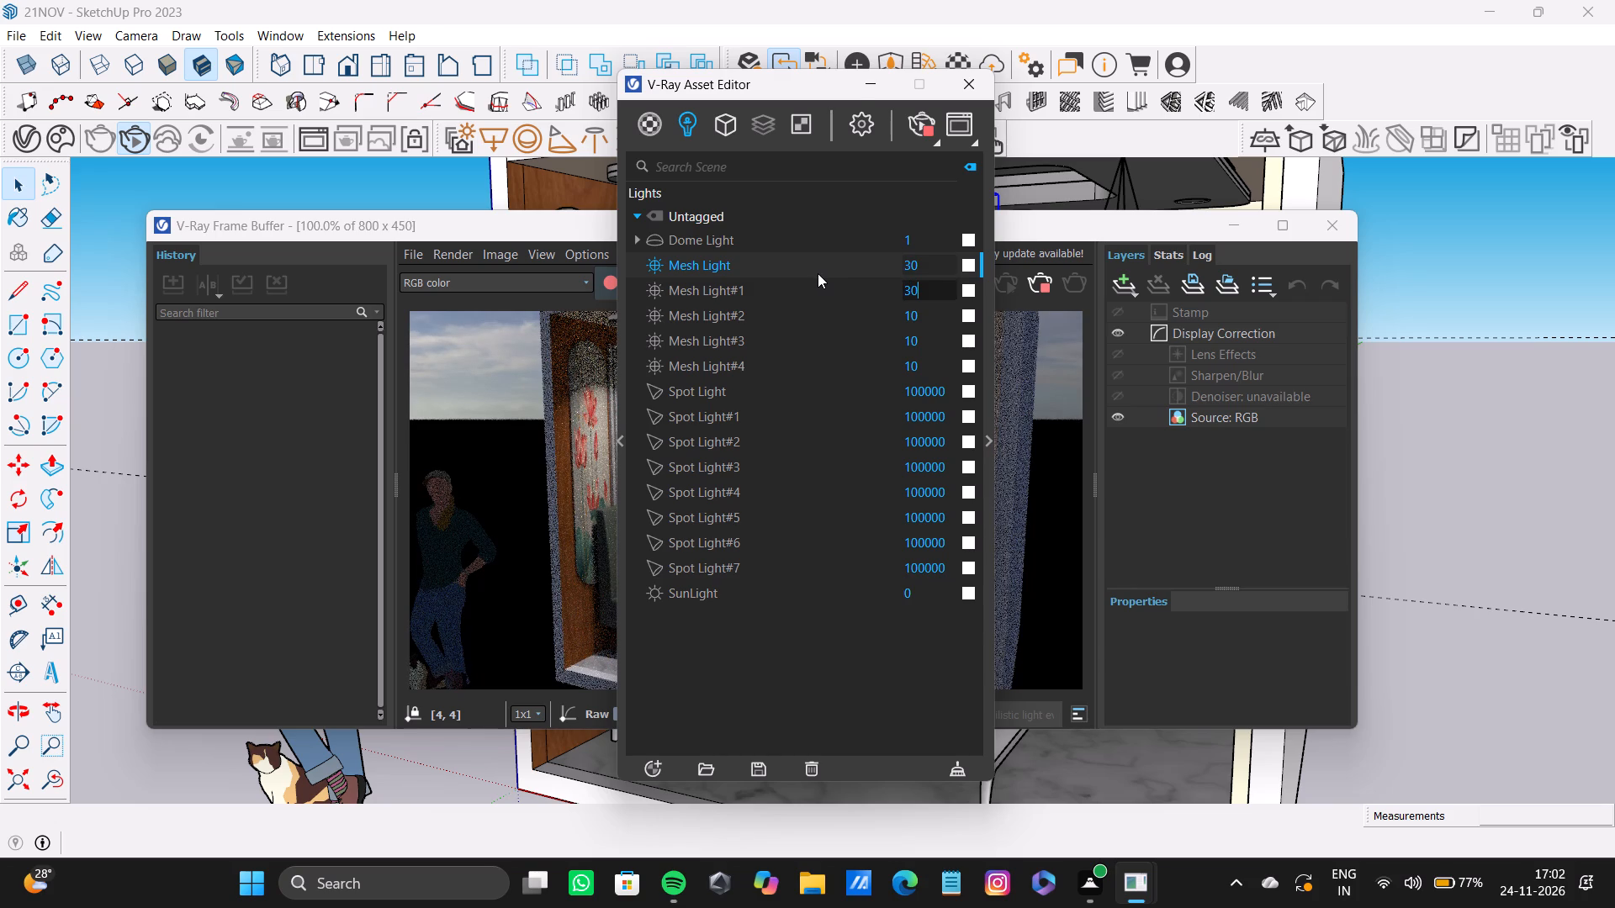
{"action": "key", "text": "Return"}
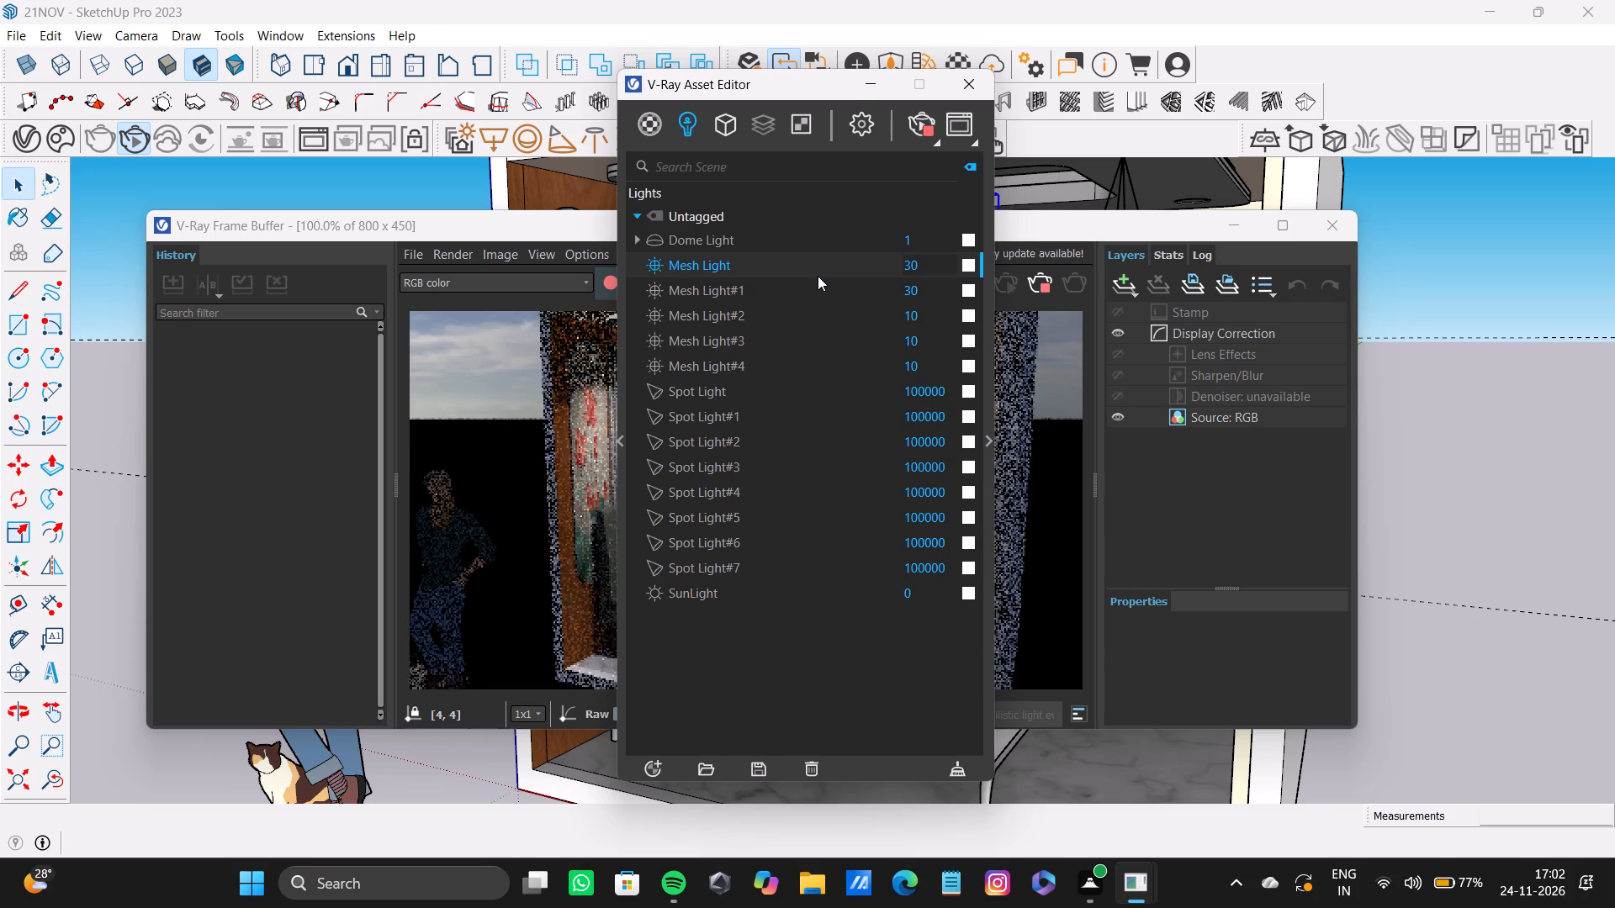
Set the intensity of Mesh Light#2 and Mesh Light#3 to 30.
{"action": "key", "text": "Tab"}
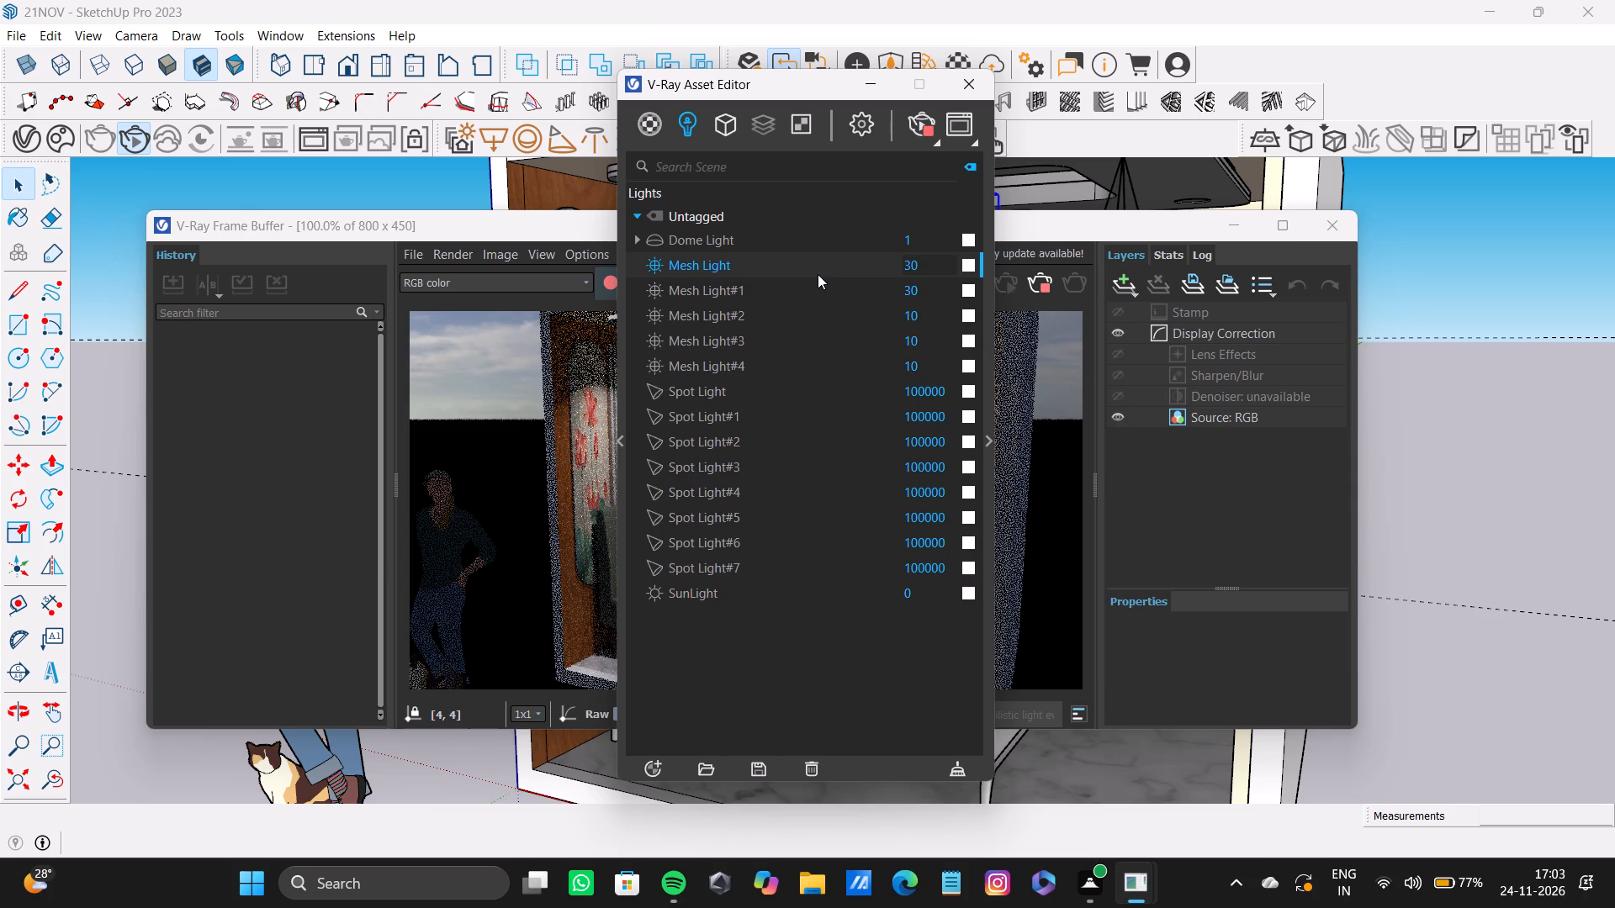
{"action": "key", "text": "Tab"}
{"action": "key", "text": "Tab"}
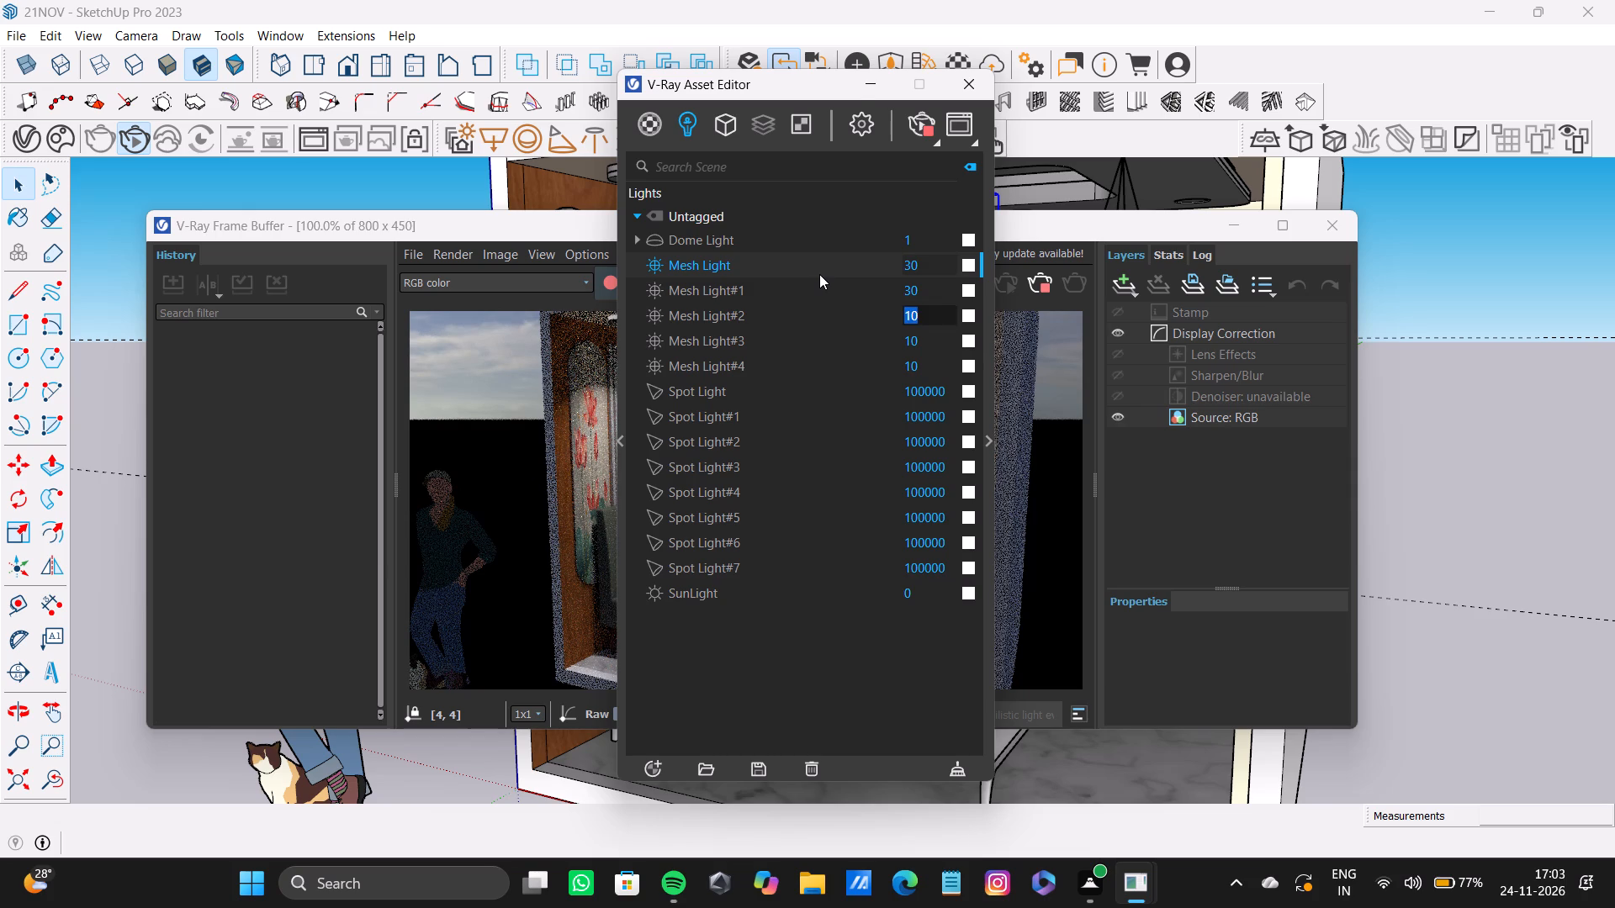
{"action": "key", "text": "BackSpace"}
{"action": "type", "text": "30"}
{"action": "key", "text": "Return"}
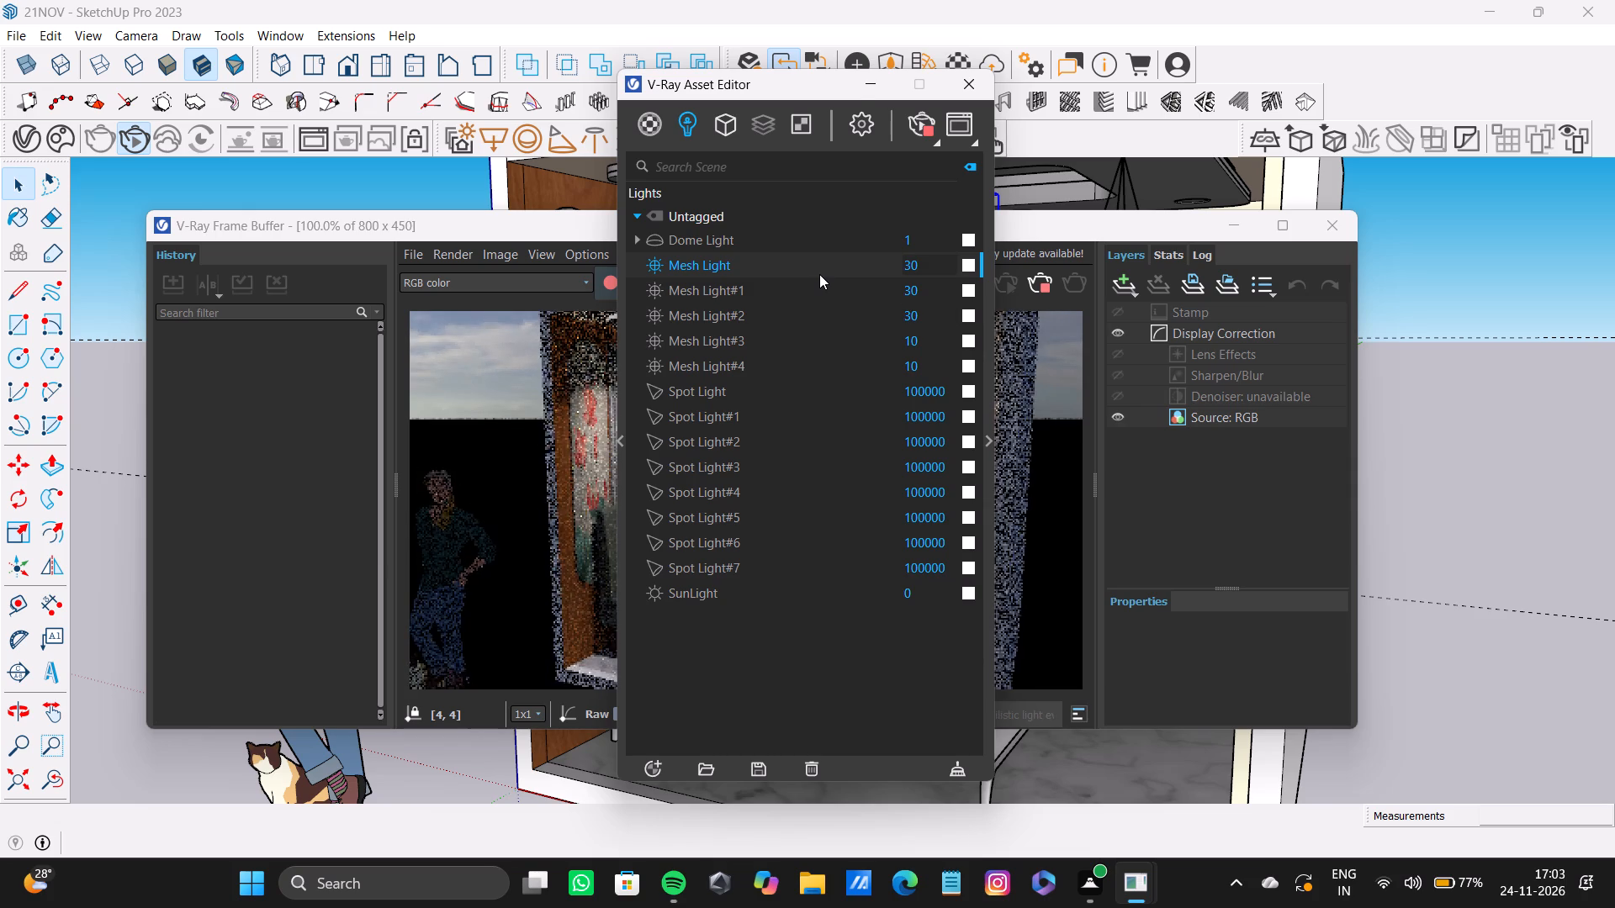
{"action": "key", "text": "Tab"}
{"action": "key", "text": "Tab"}
{"action": "key", "text": "Tab"}
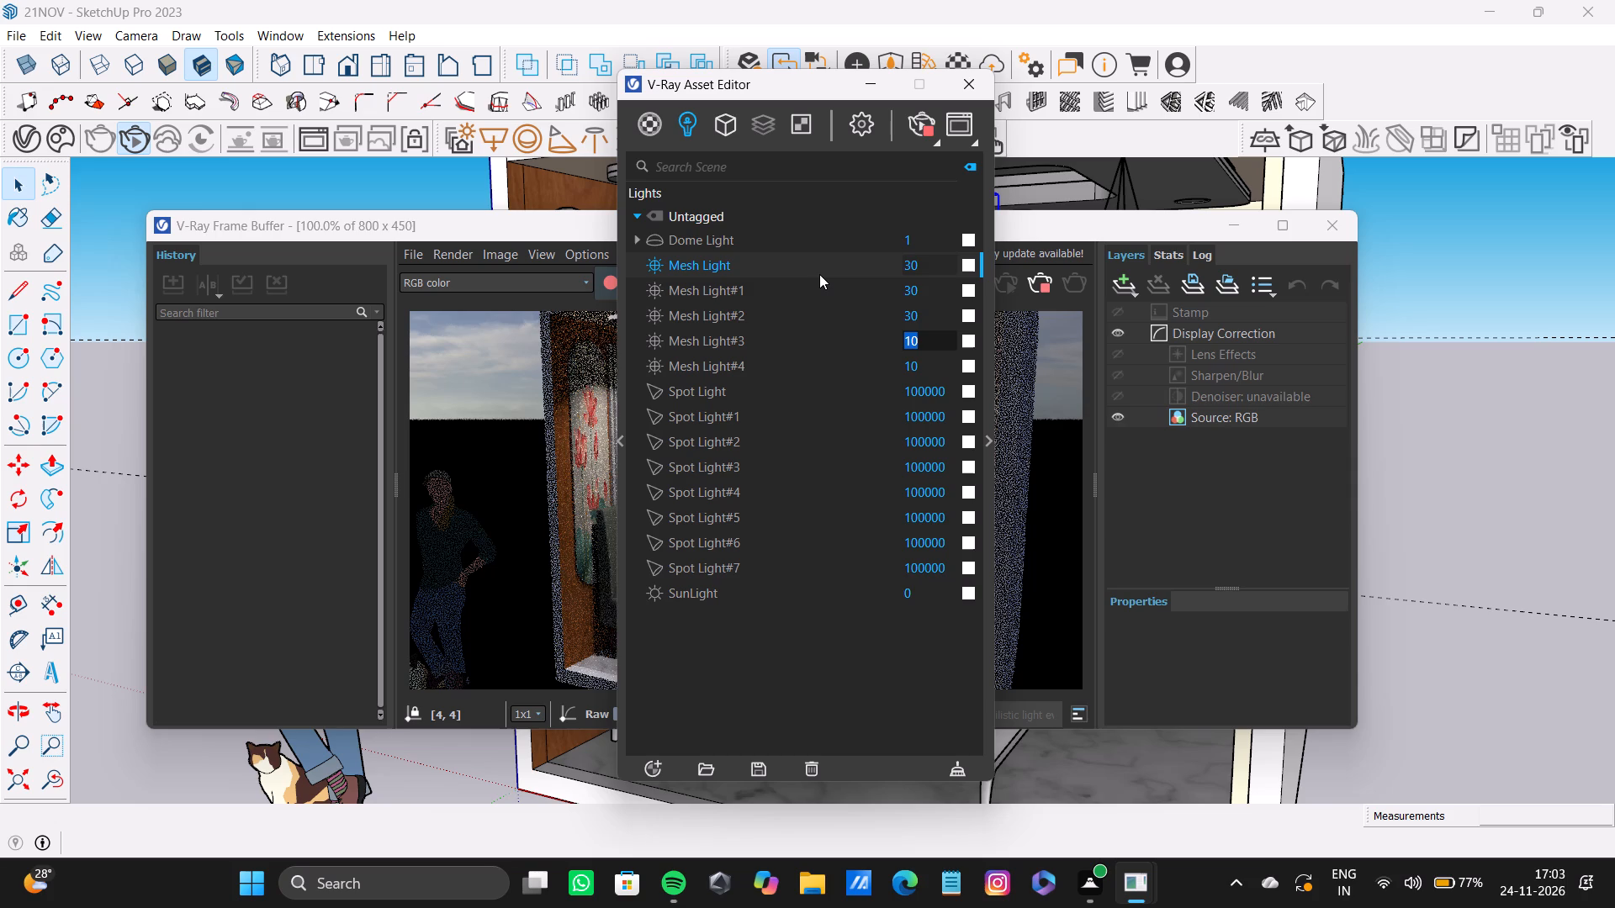
{"action": "key", "text": "BackSpace"}
{"action": "type", "text": "30"}
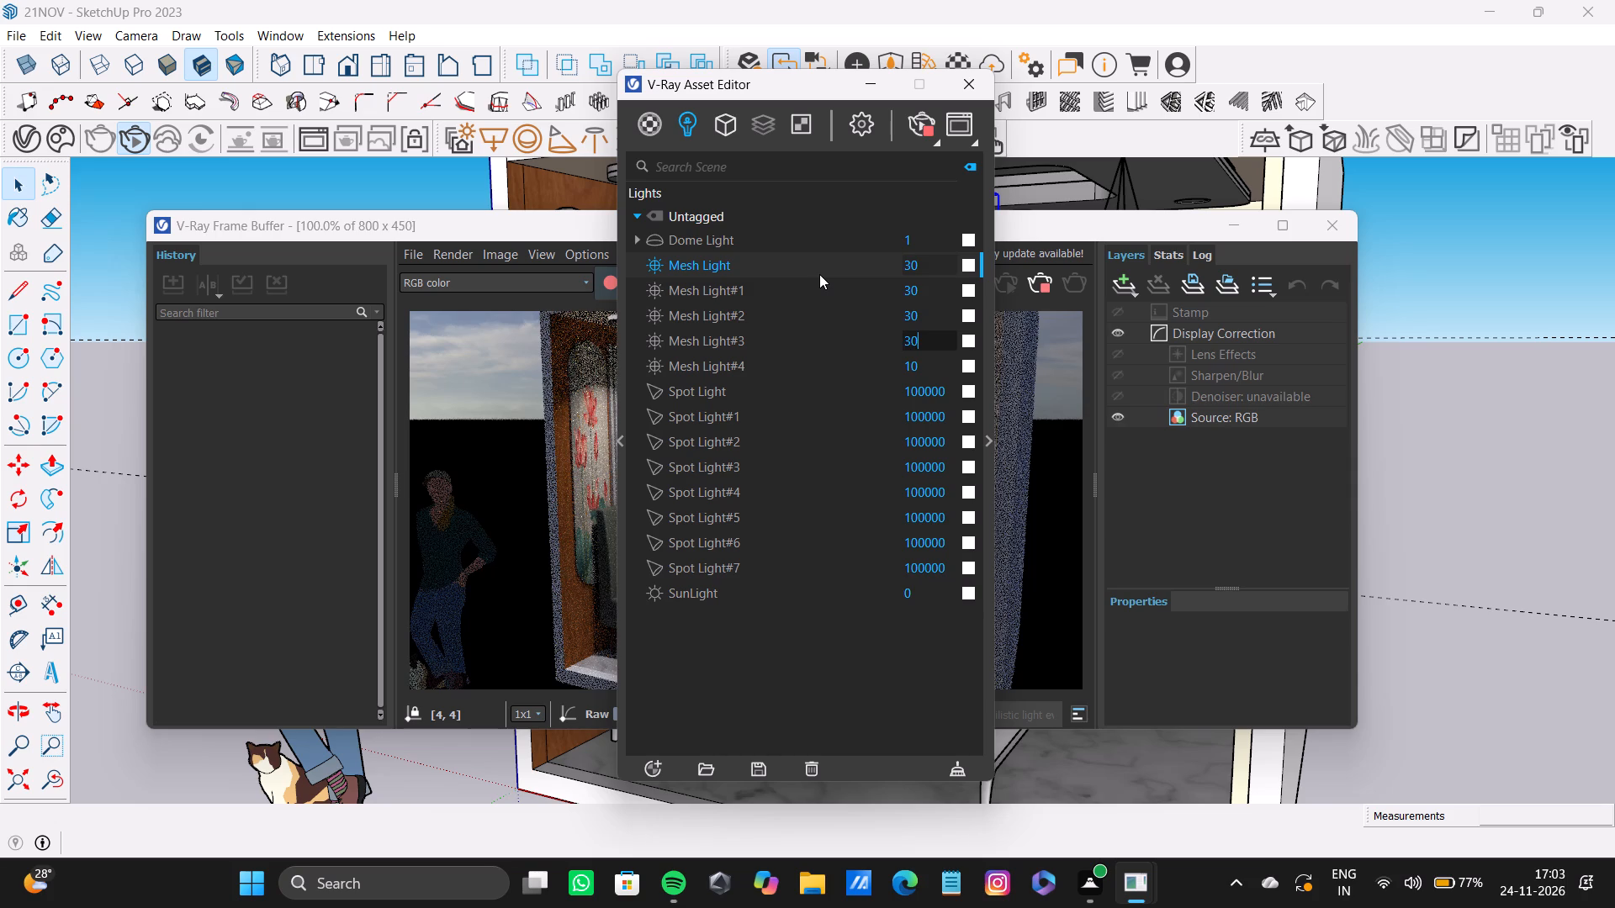
{"action": "key", "text": "Return"}
Set the intensity of Mesh Light#4 to 30 and close the V-Ray Asset Editor.
{"action": "key", "text": "Tab"}
{"action": "key", "text": "Tab"}
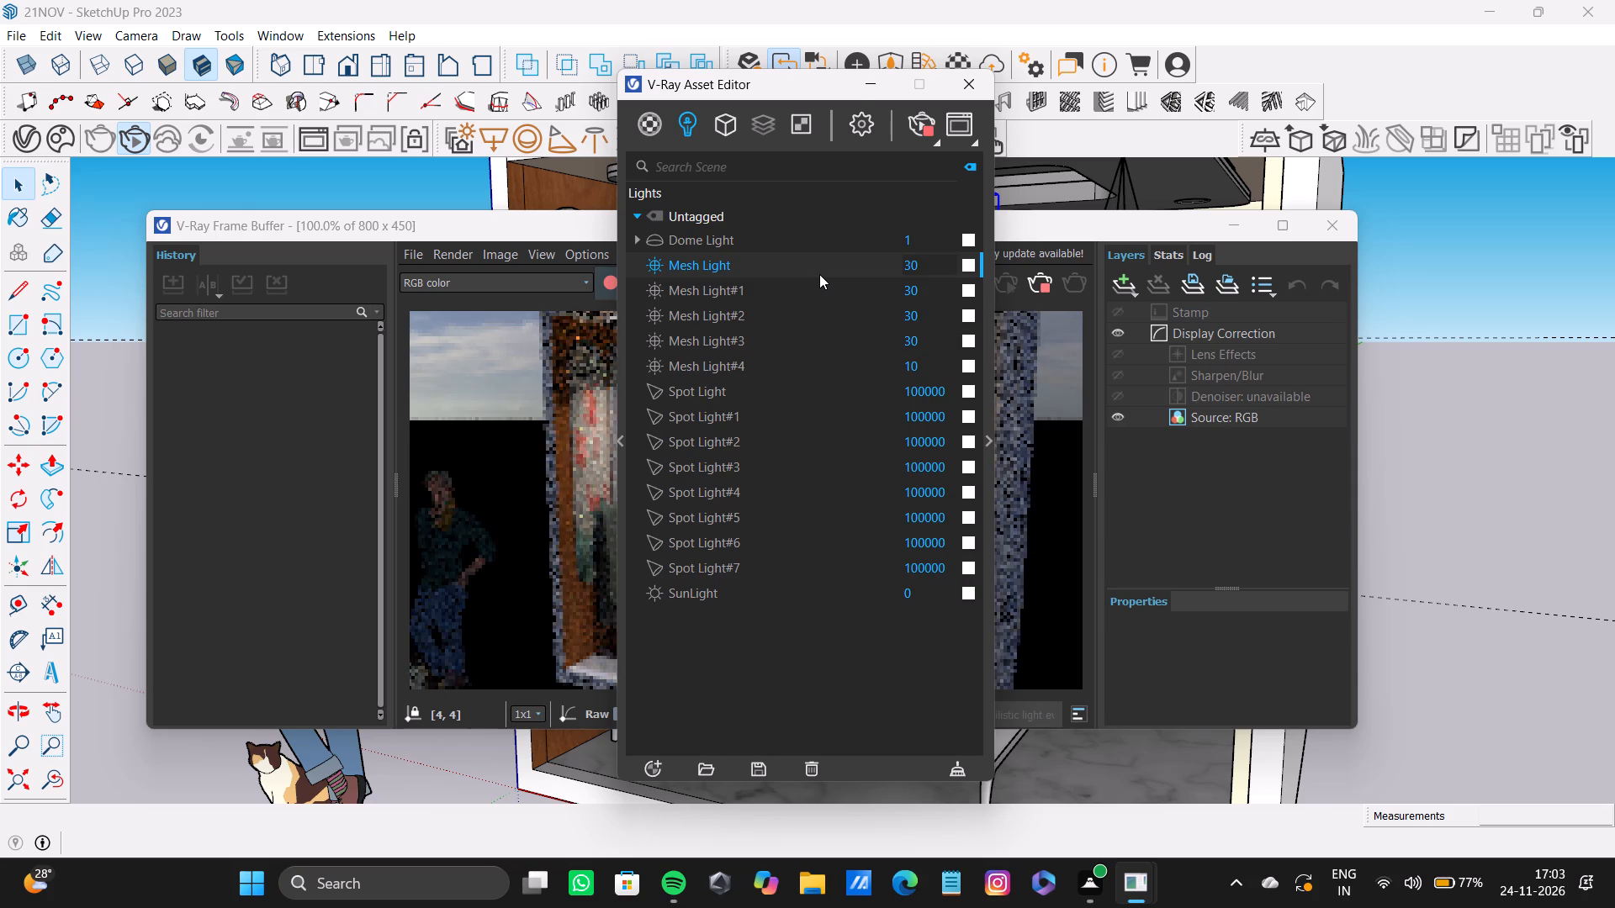
{"action": "key", "text": "Tab"}
{"action": "key", "text": "BackSpace"}
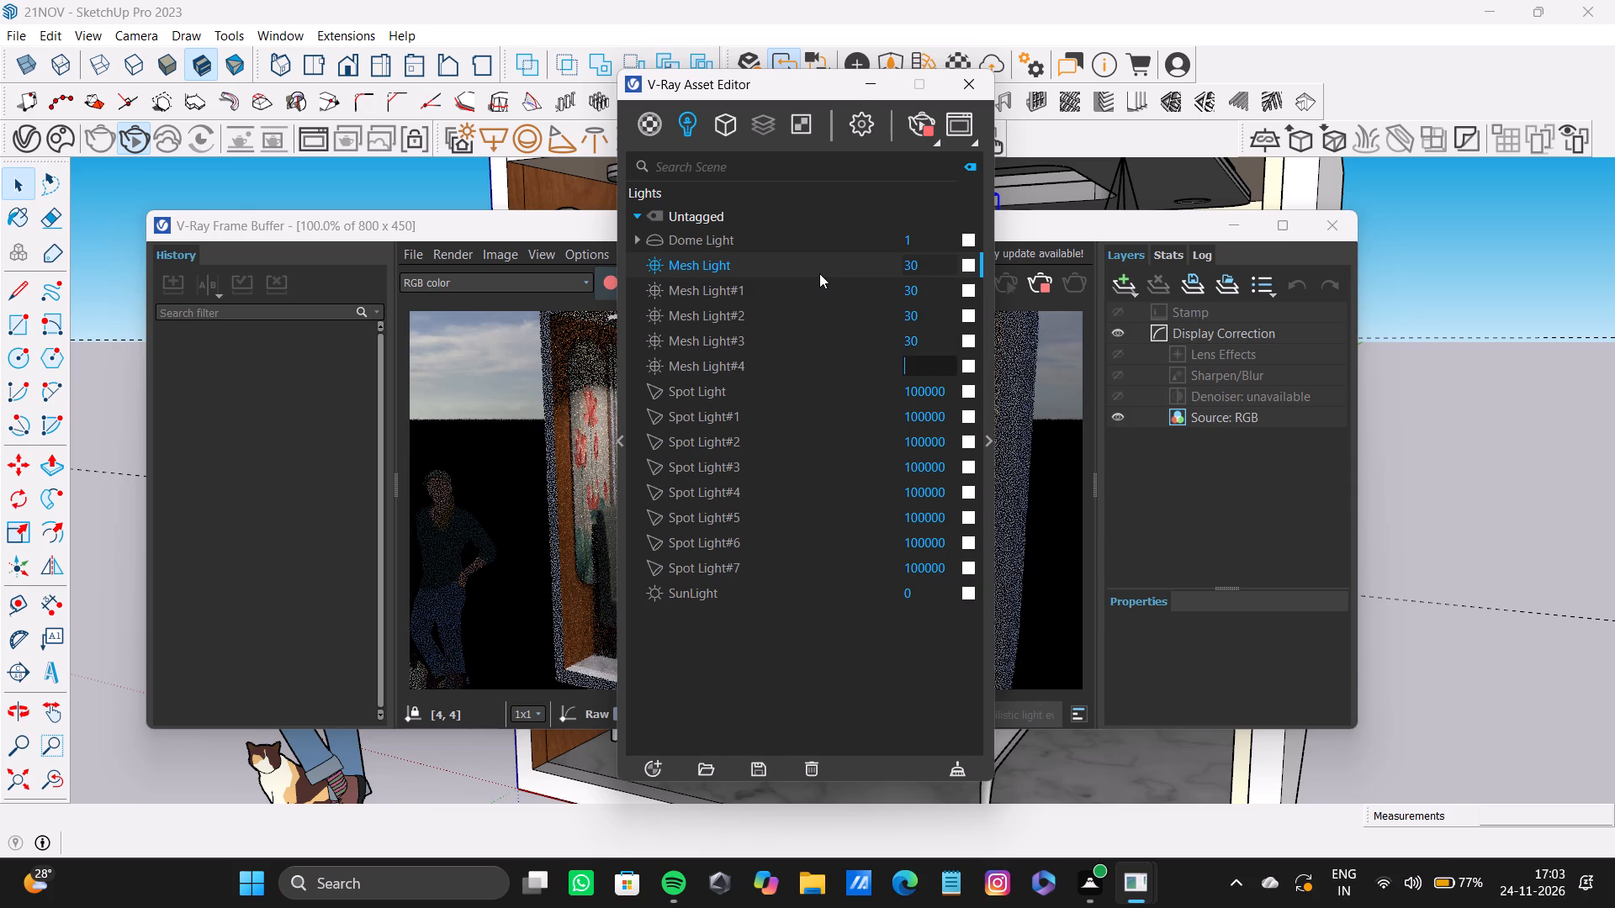
{"action": "type", "text": "30"}
{"action": "key", "text": "Return"}
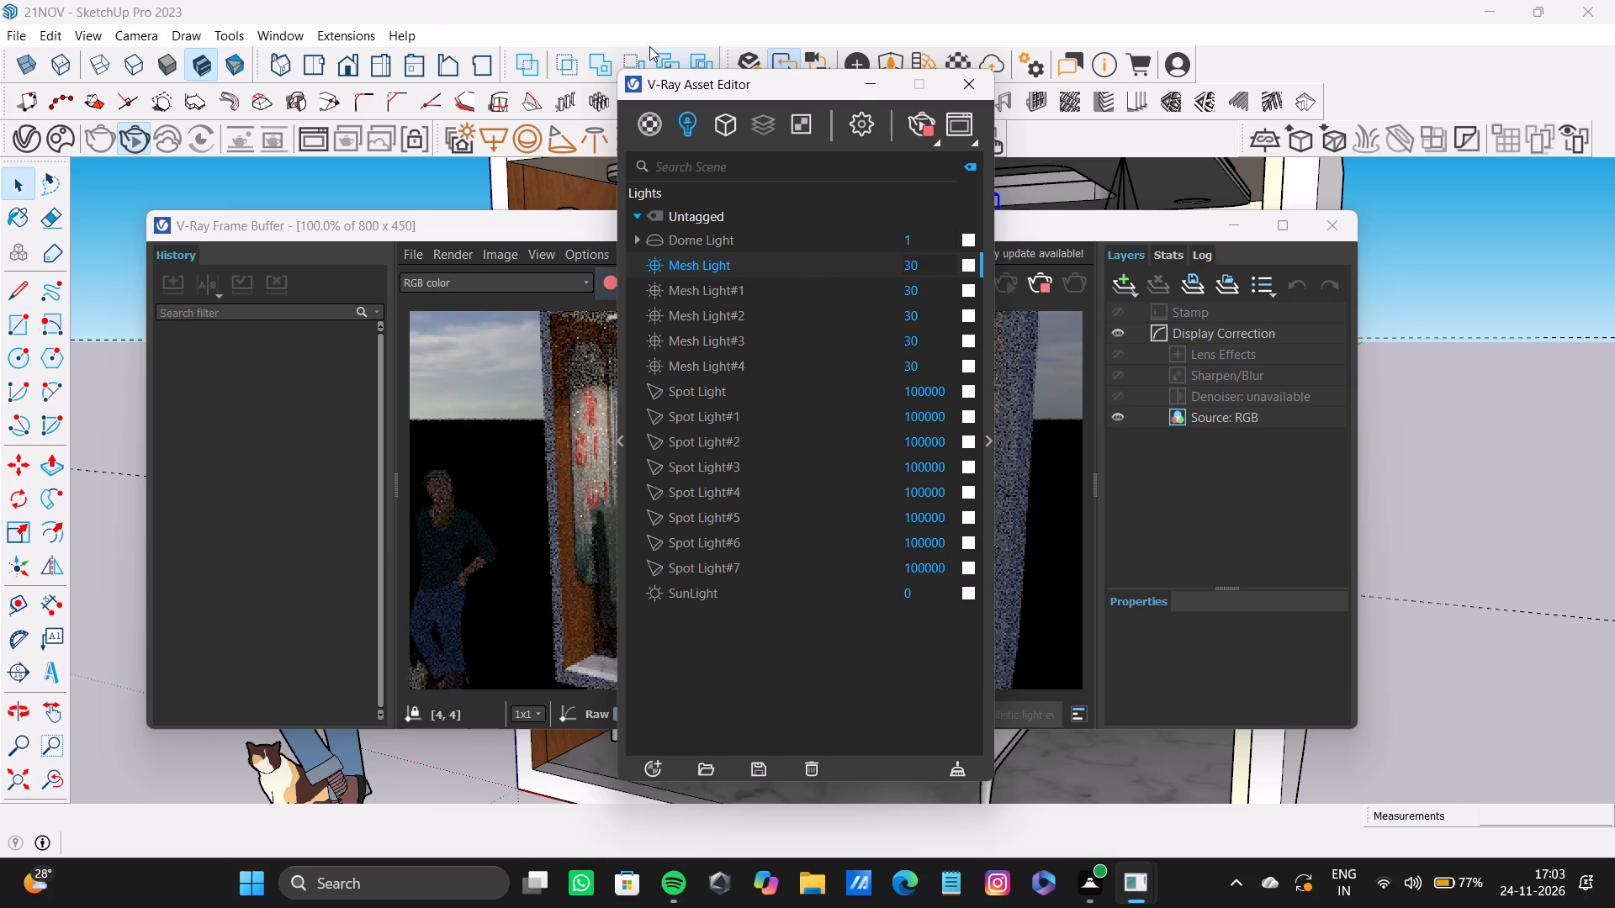
{"action": "left_click", "coordinate": [965, 95]}
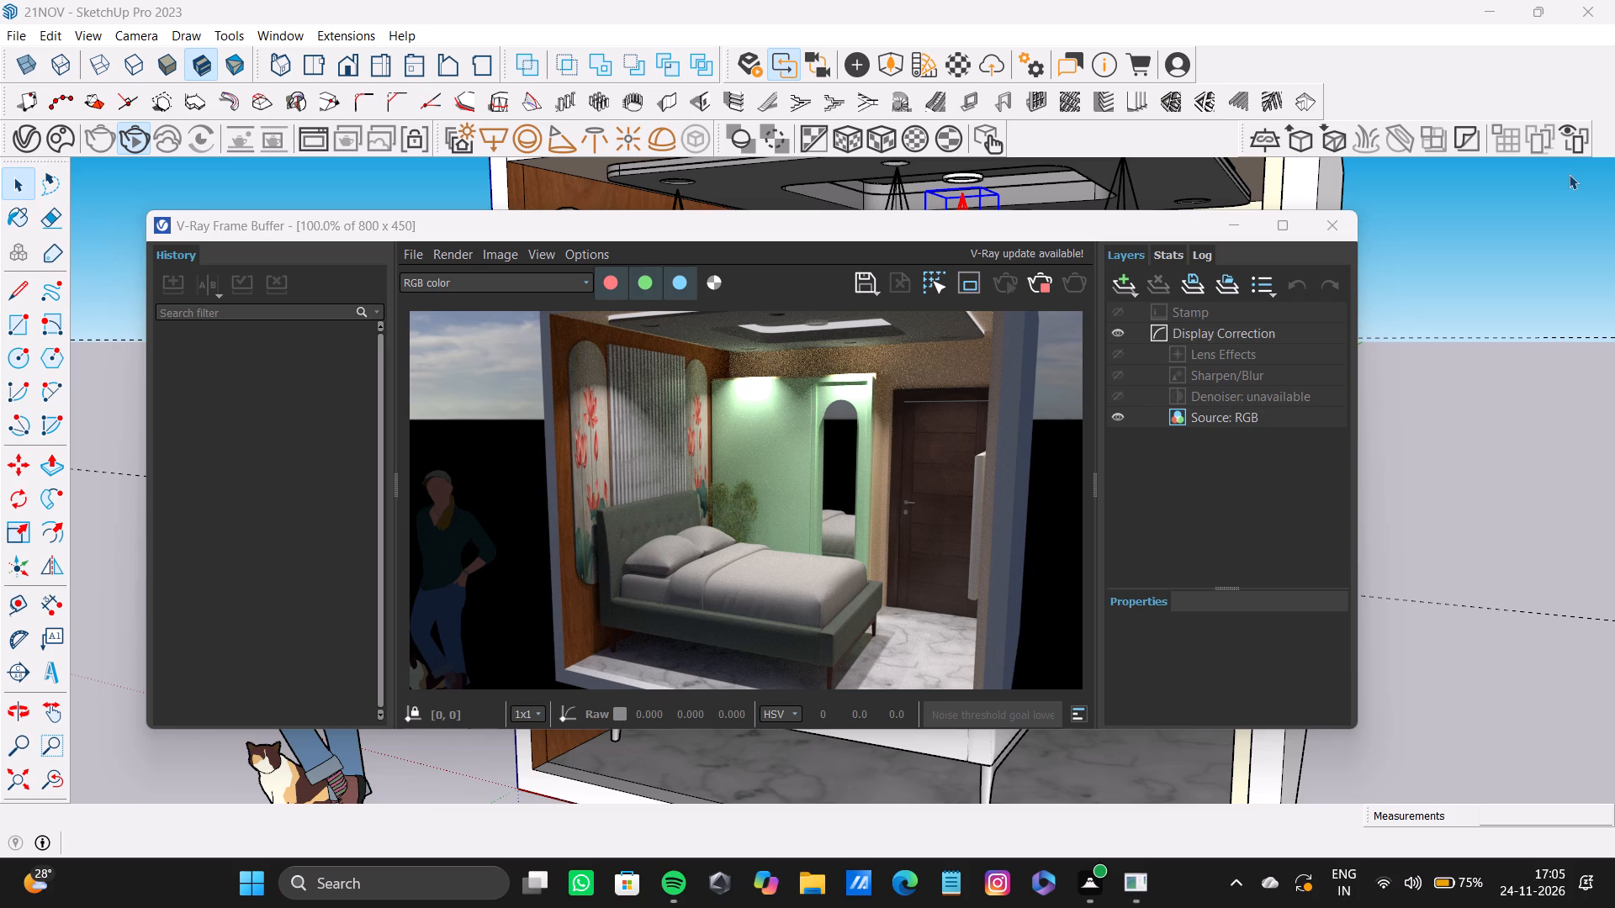
Save the current render channel as PNG "24th vray4" in the pdfs folder and close the V-Ray Frame Buffer.
{"action": "left_click", "coordinate": [860, 277]}
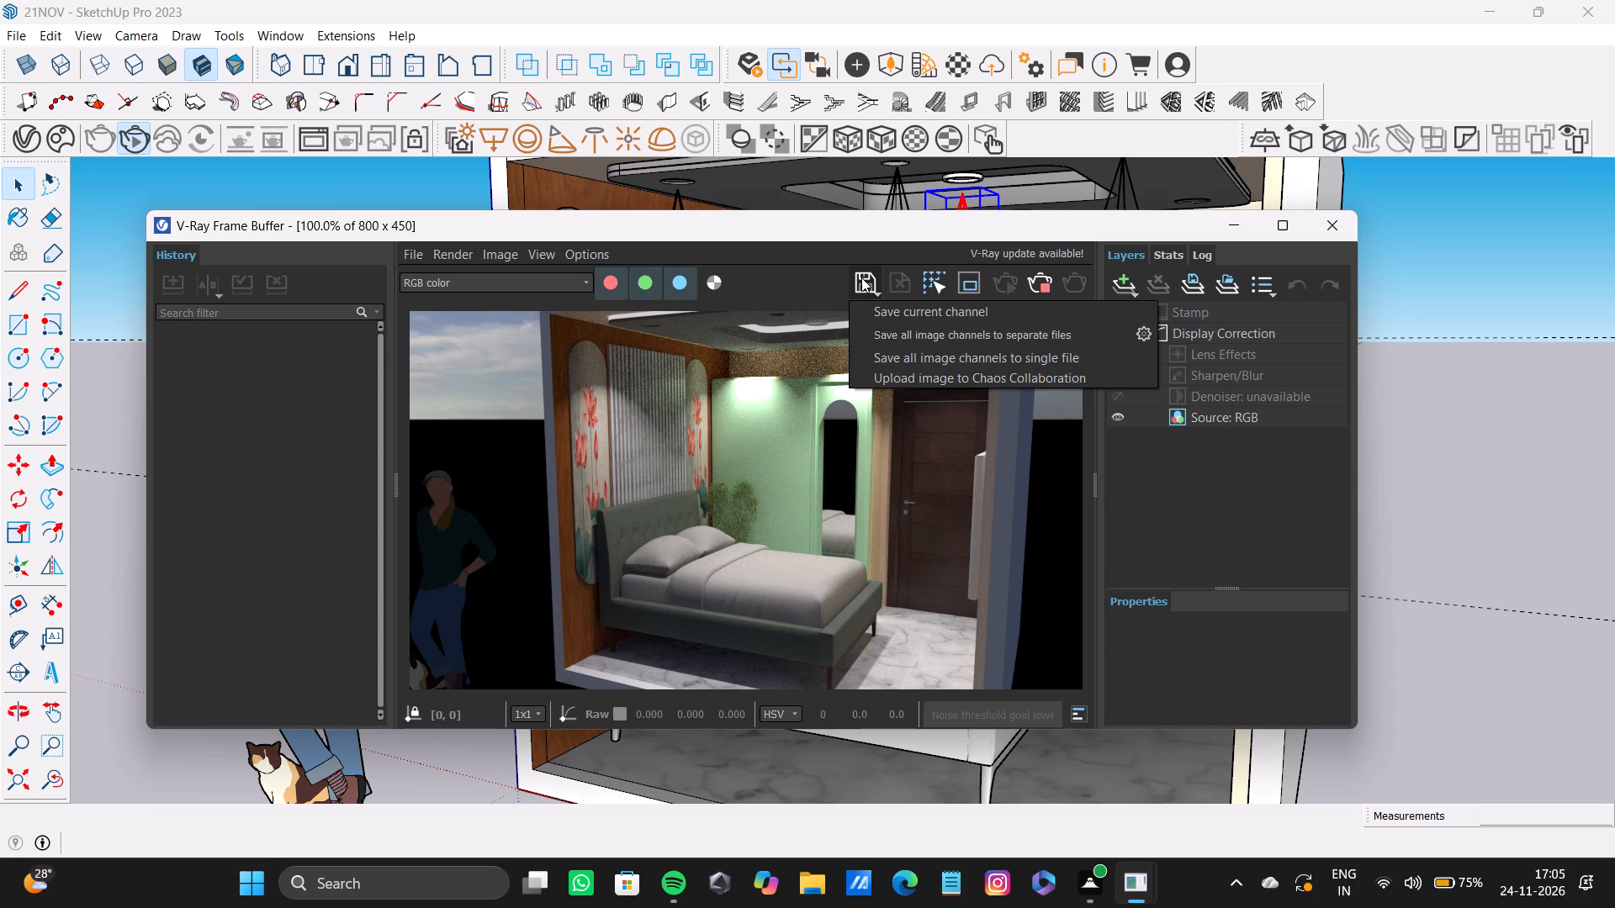
{"action": "left_click", "coordinate": [877, 276]}
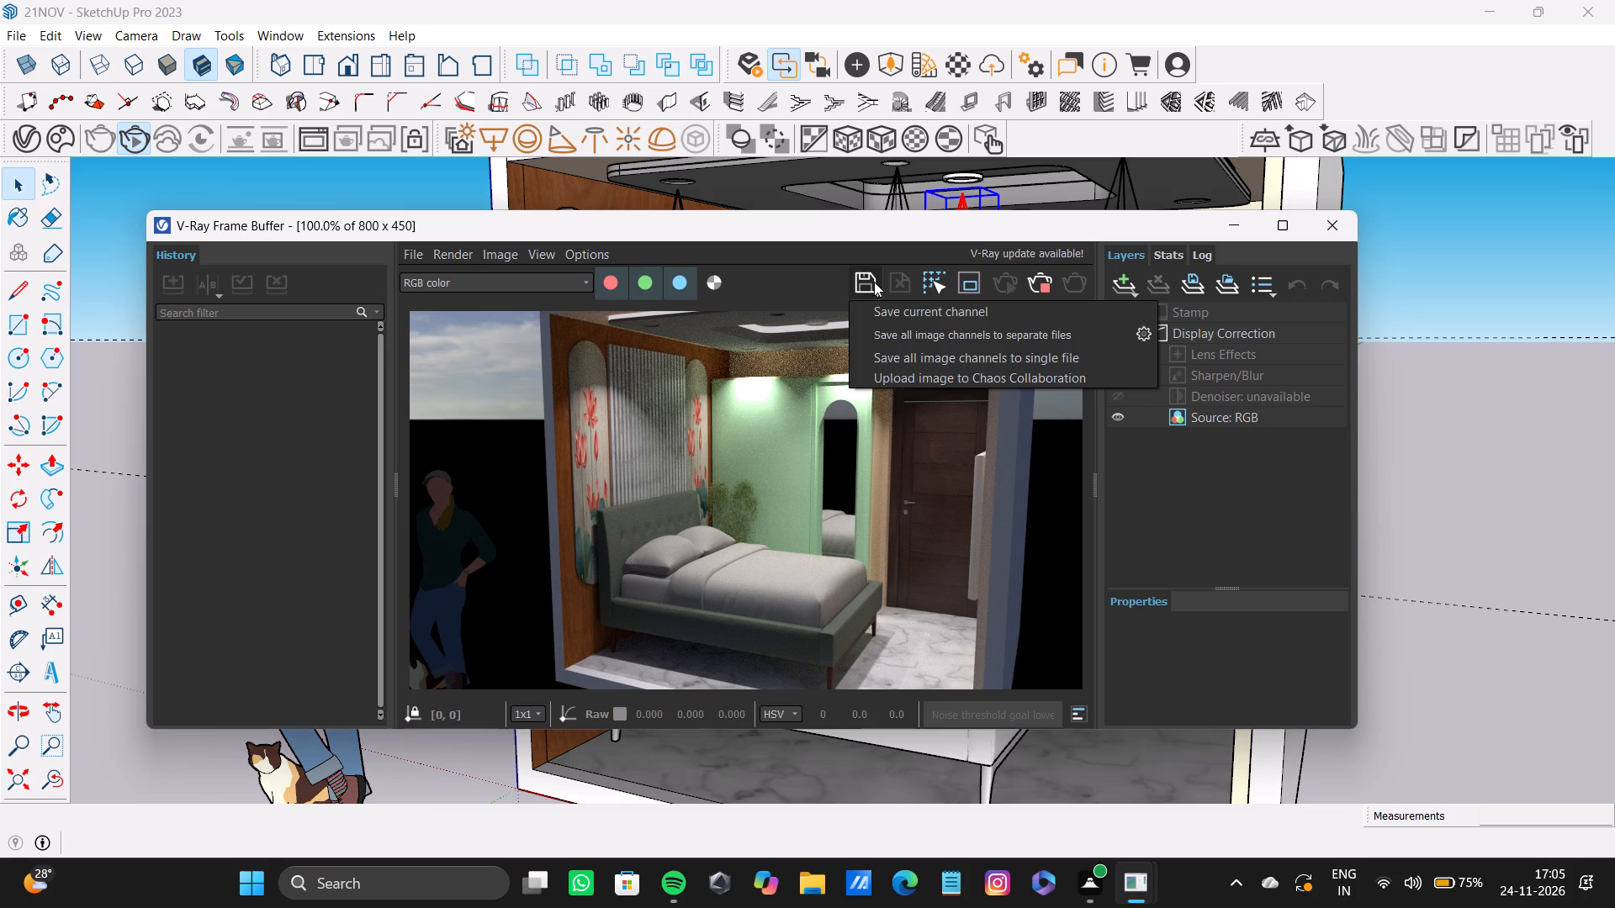
{"action": "left_click", "coordinate": [868, 275]}
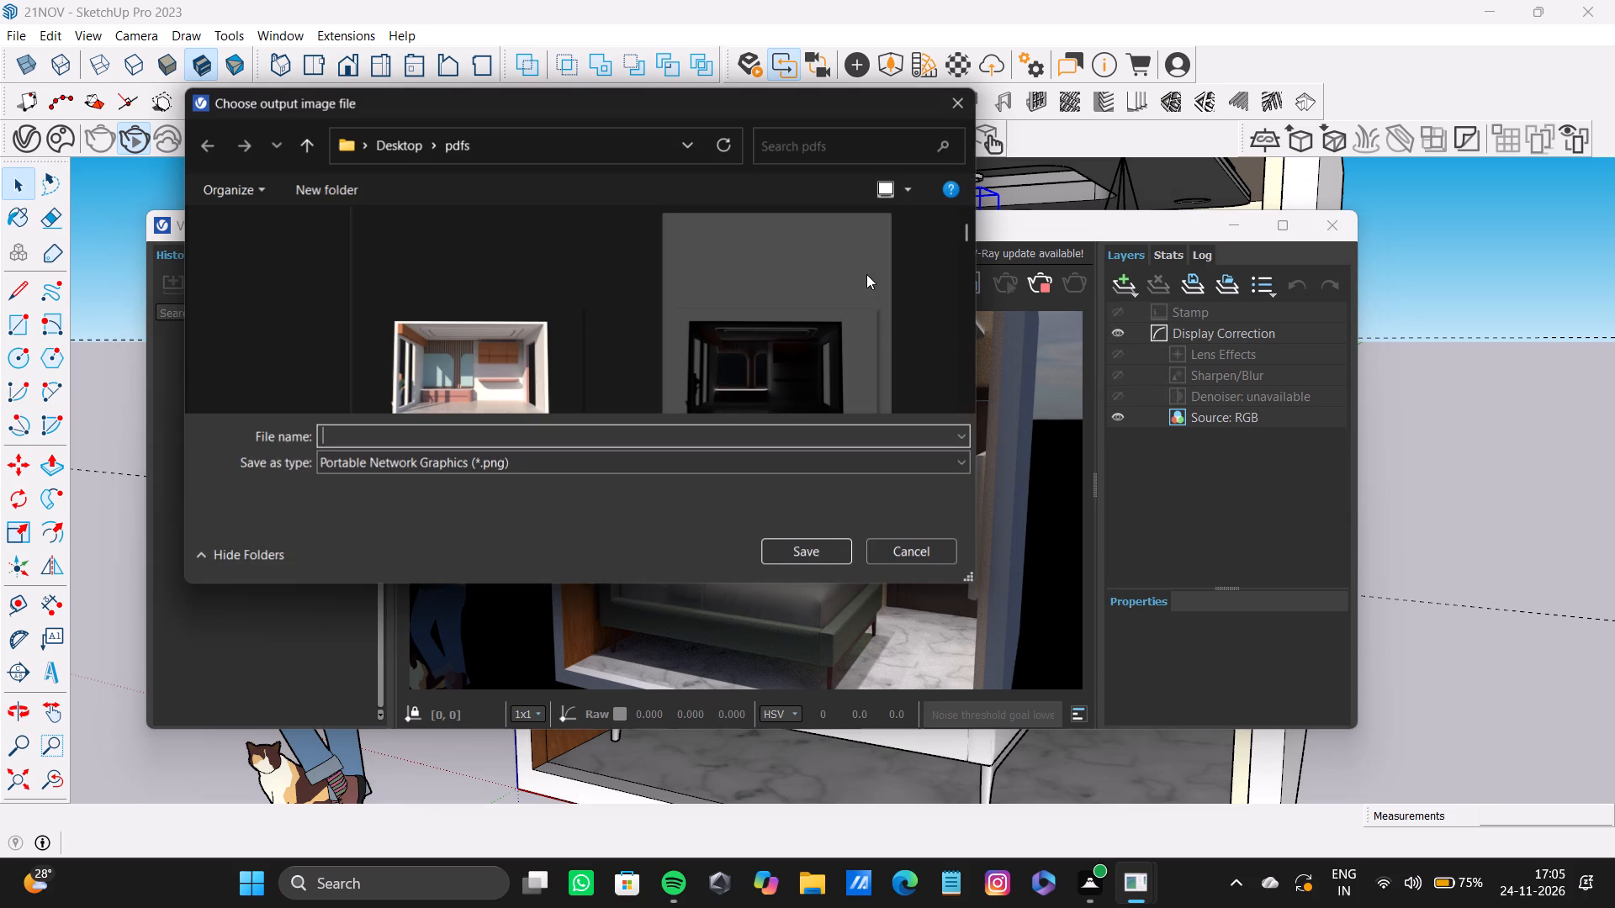
{"action": "left_click", "coordinate": [425, 435]}
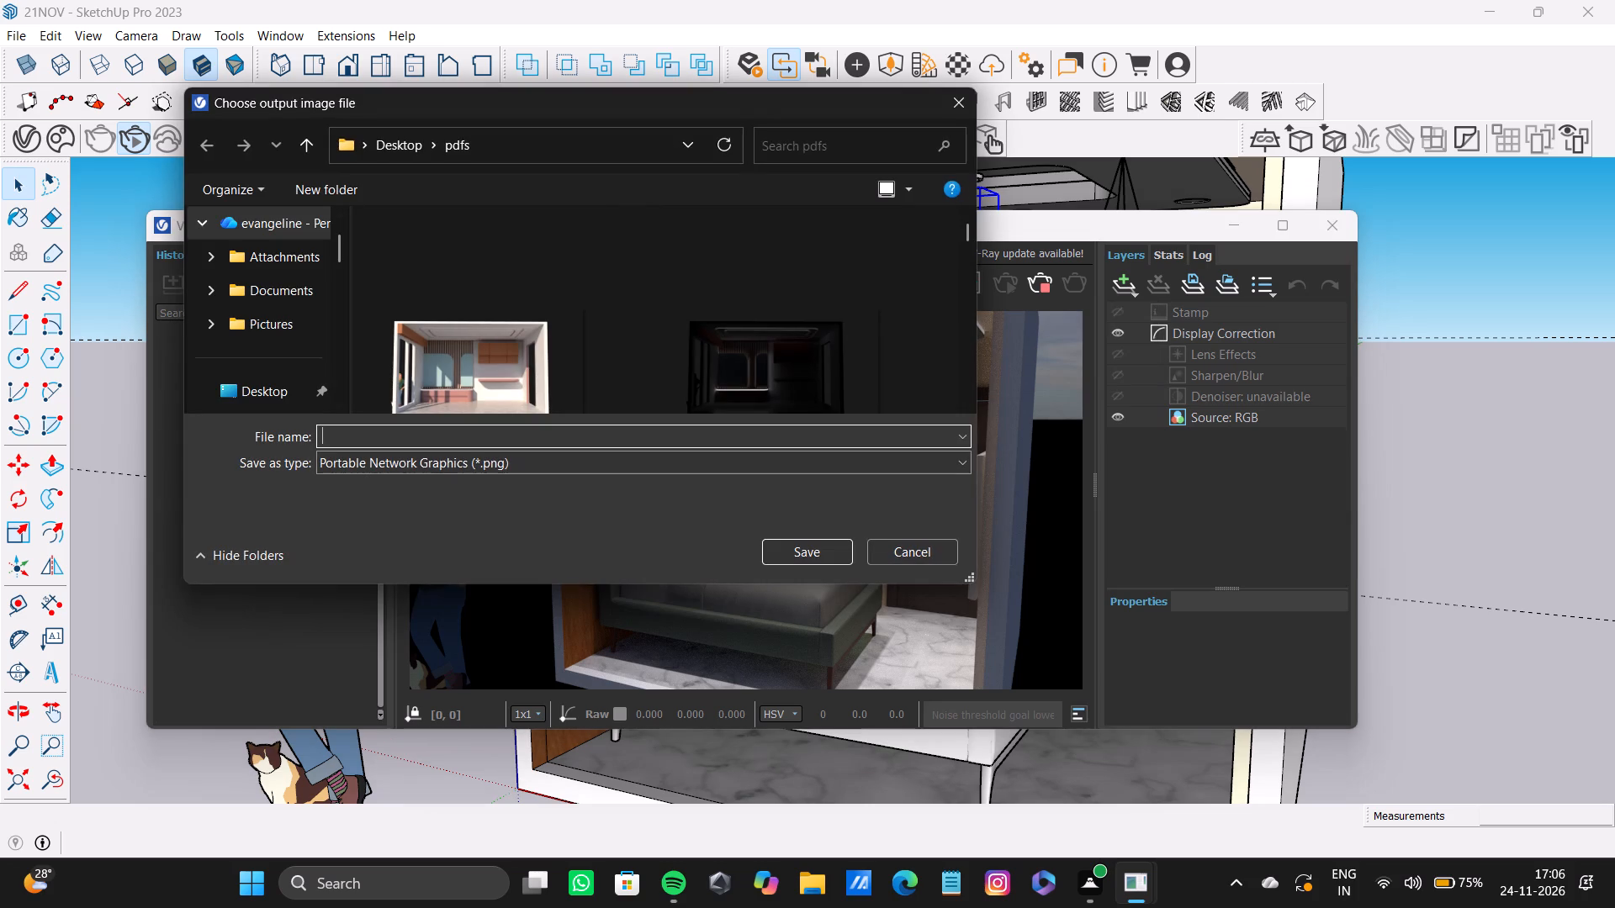
{"action": "key", "text": "2"}
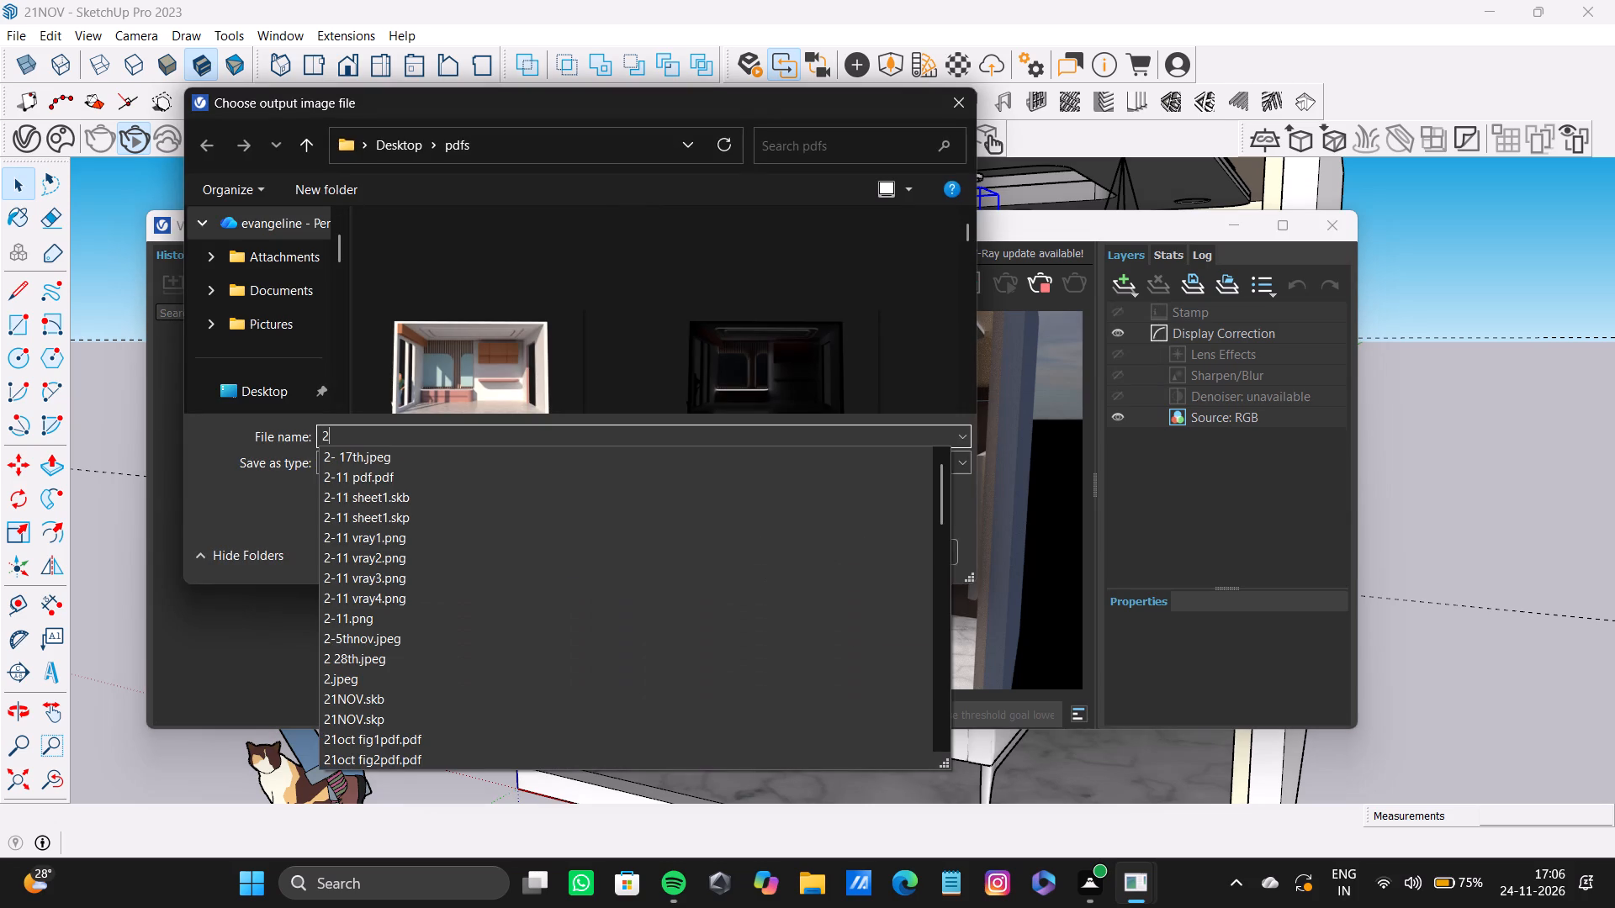
{"action": "key", "text": "4"}
{"action": "key", "text": "t"}
{"action": "key", "text": "y"}
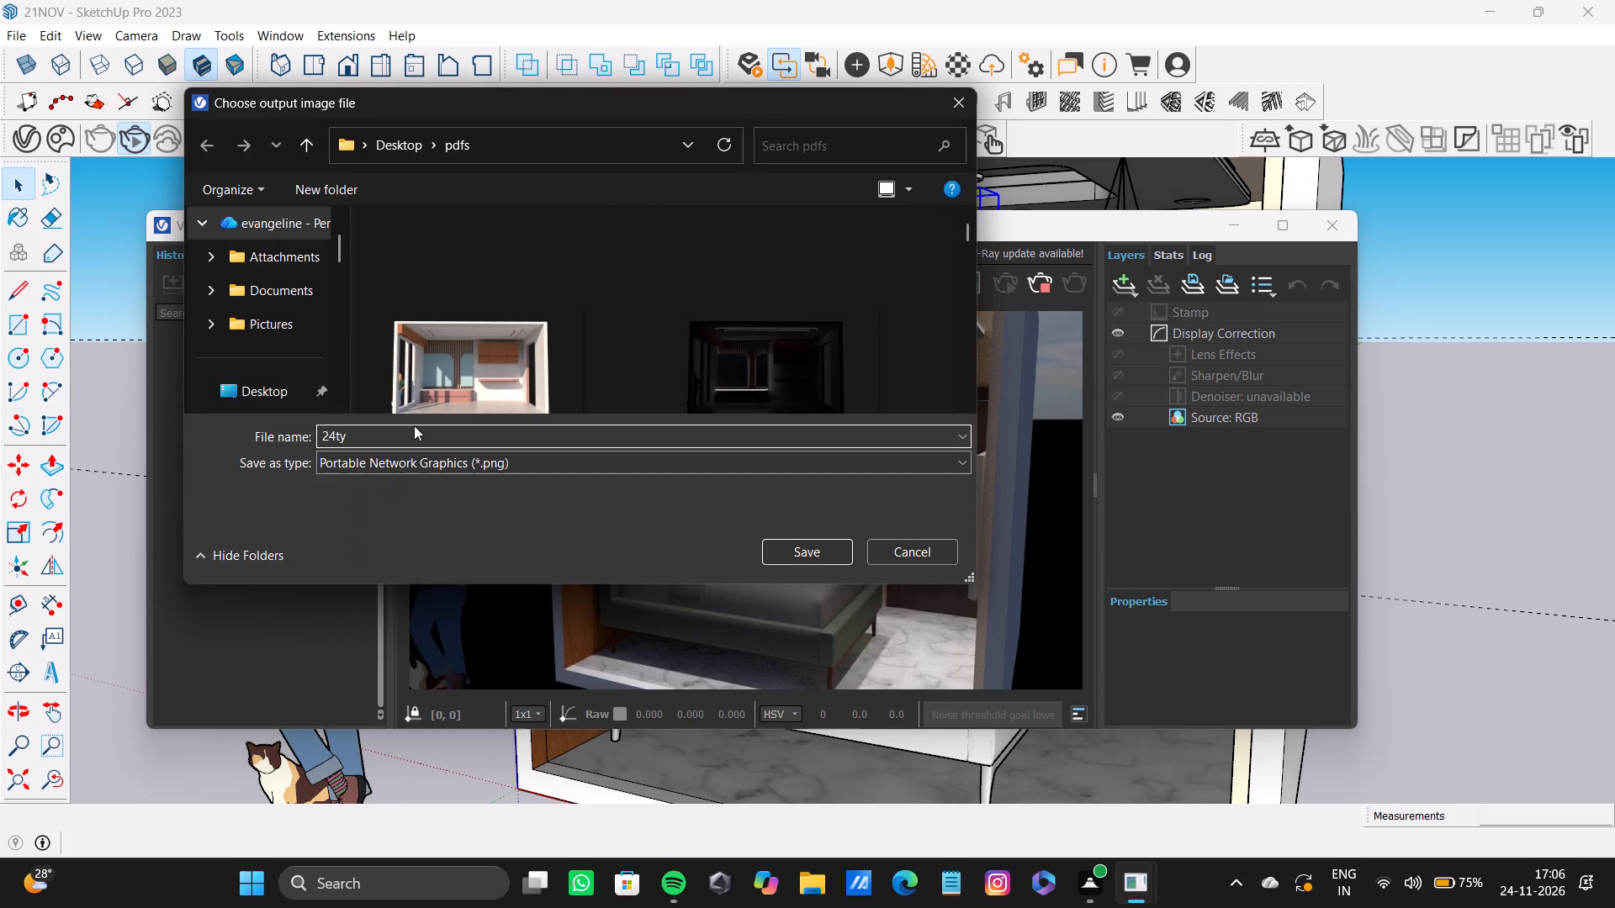
{"action": "key", "text": "BackSpace"}
{"action": "key", "text": "h"}
{"action": "key", "text": "space"}
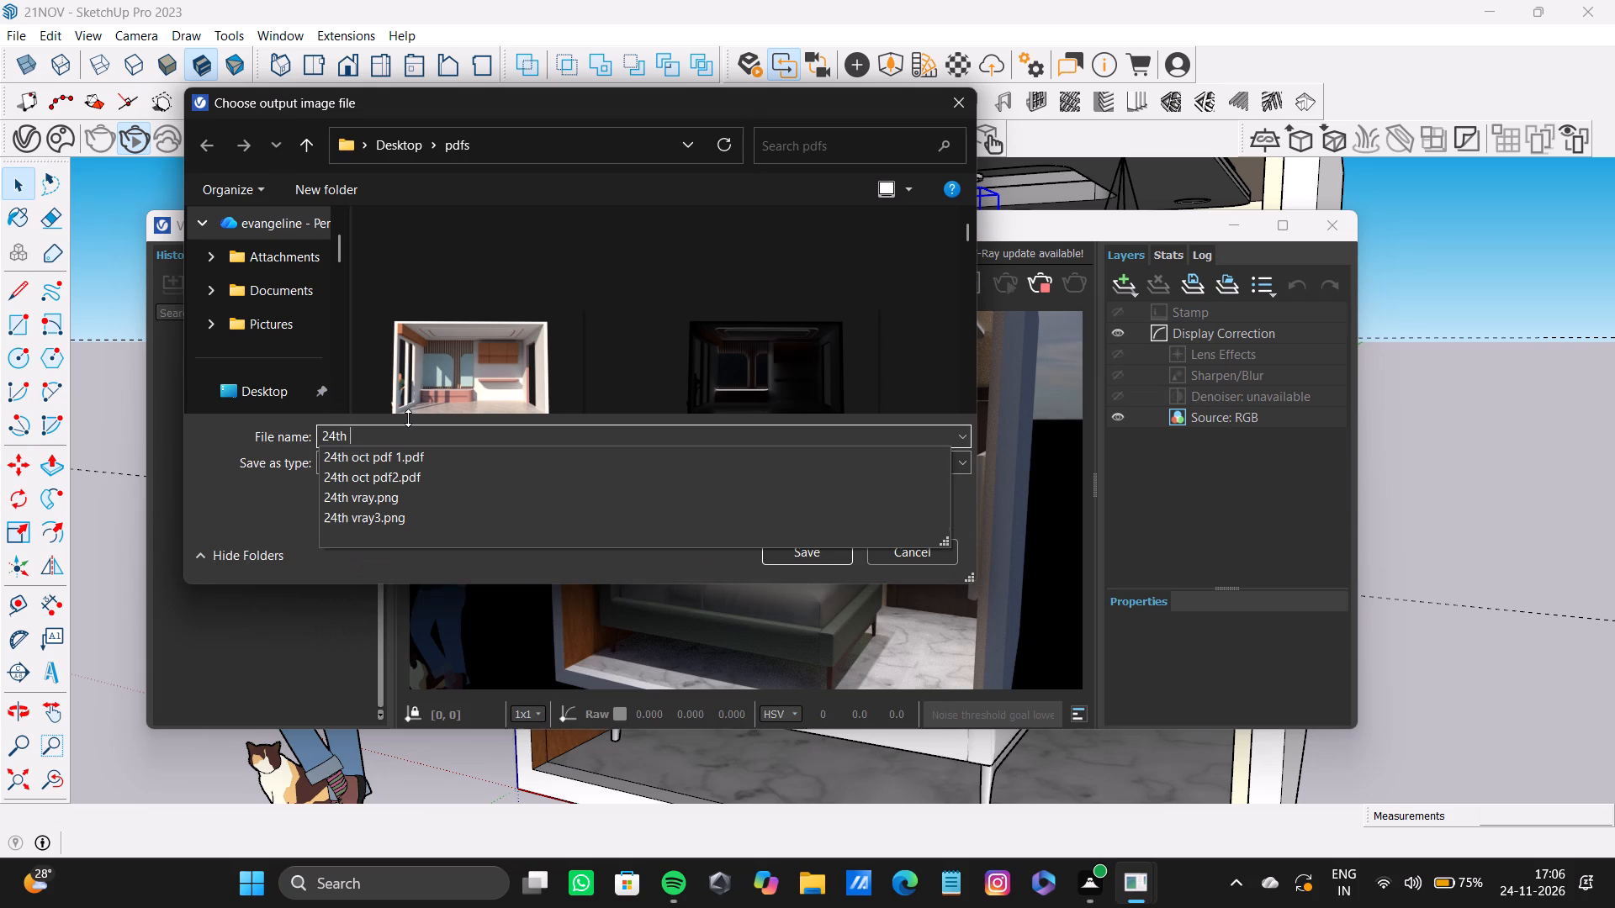
{"action": "key", "text": "v"}
{"action": "key", "text": "r"}
{"action": "key", "text": "a"}
{"action": "key", "text": "y"}
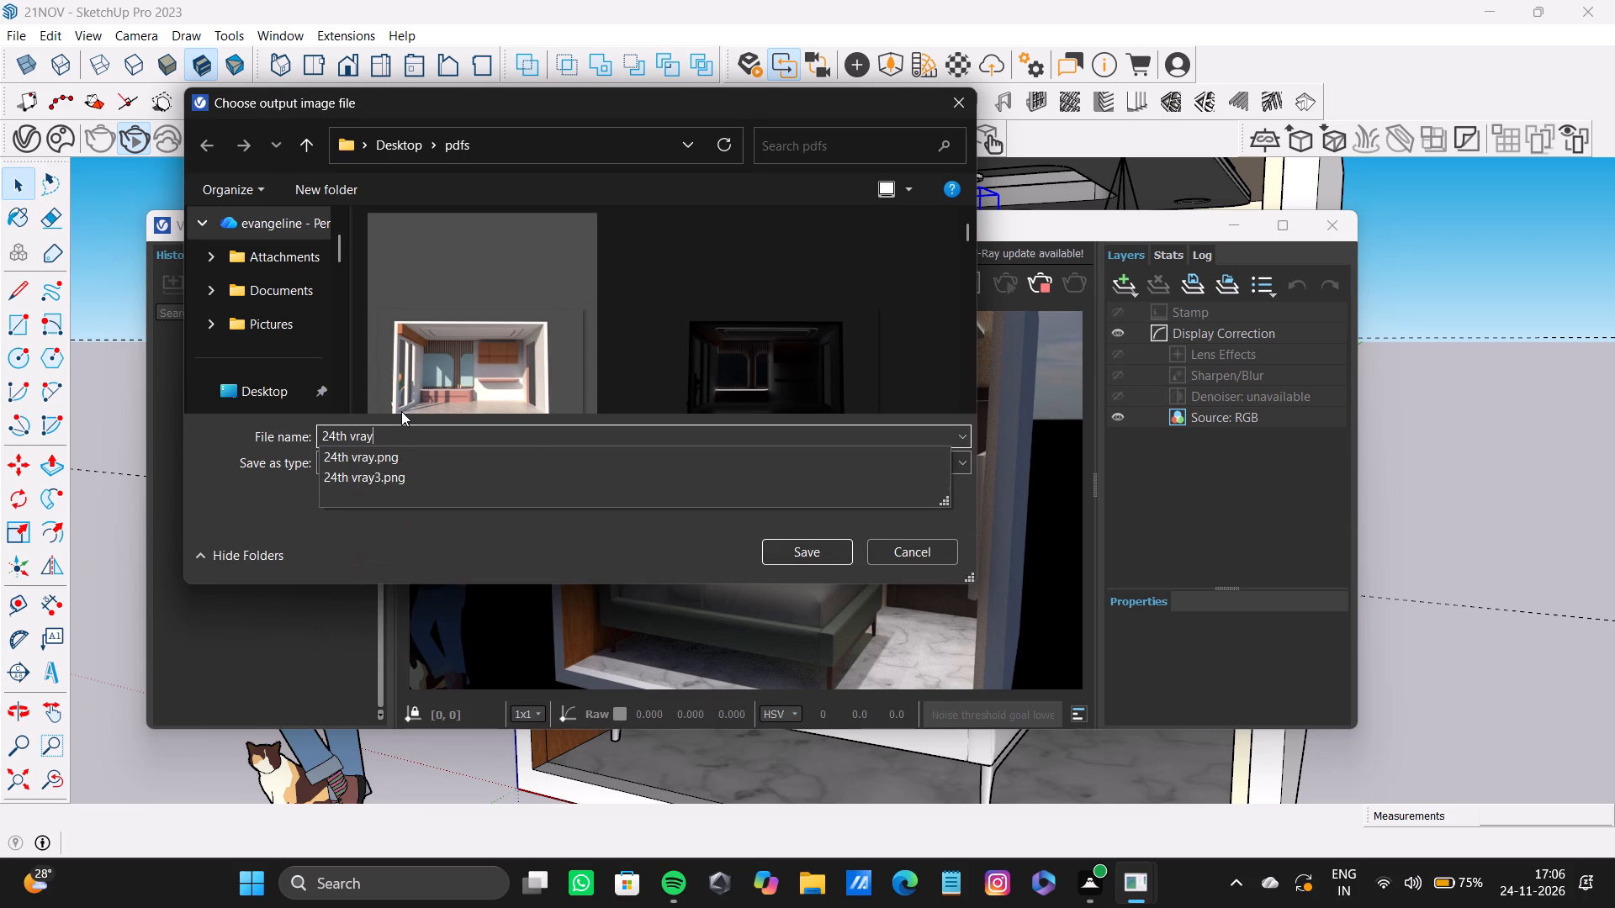
{"action": "key", "text": "space"}
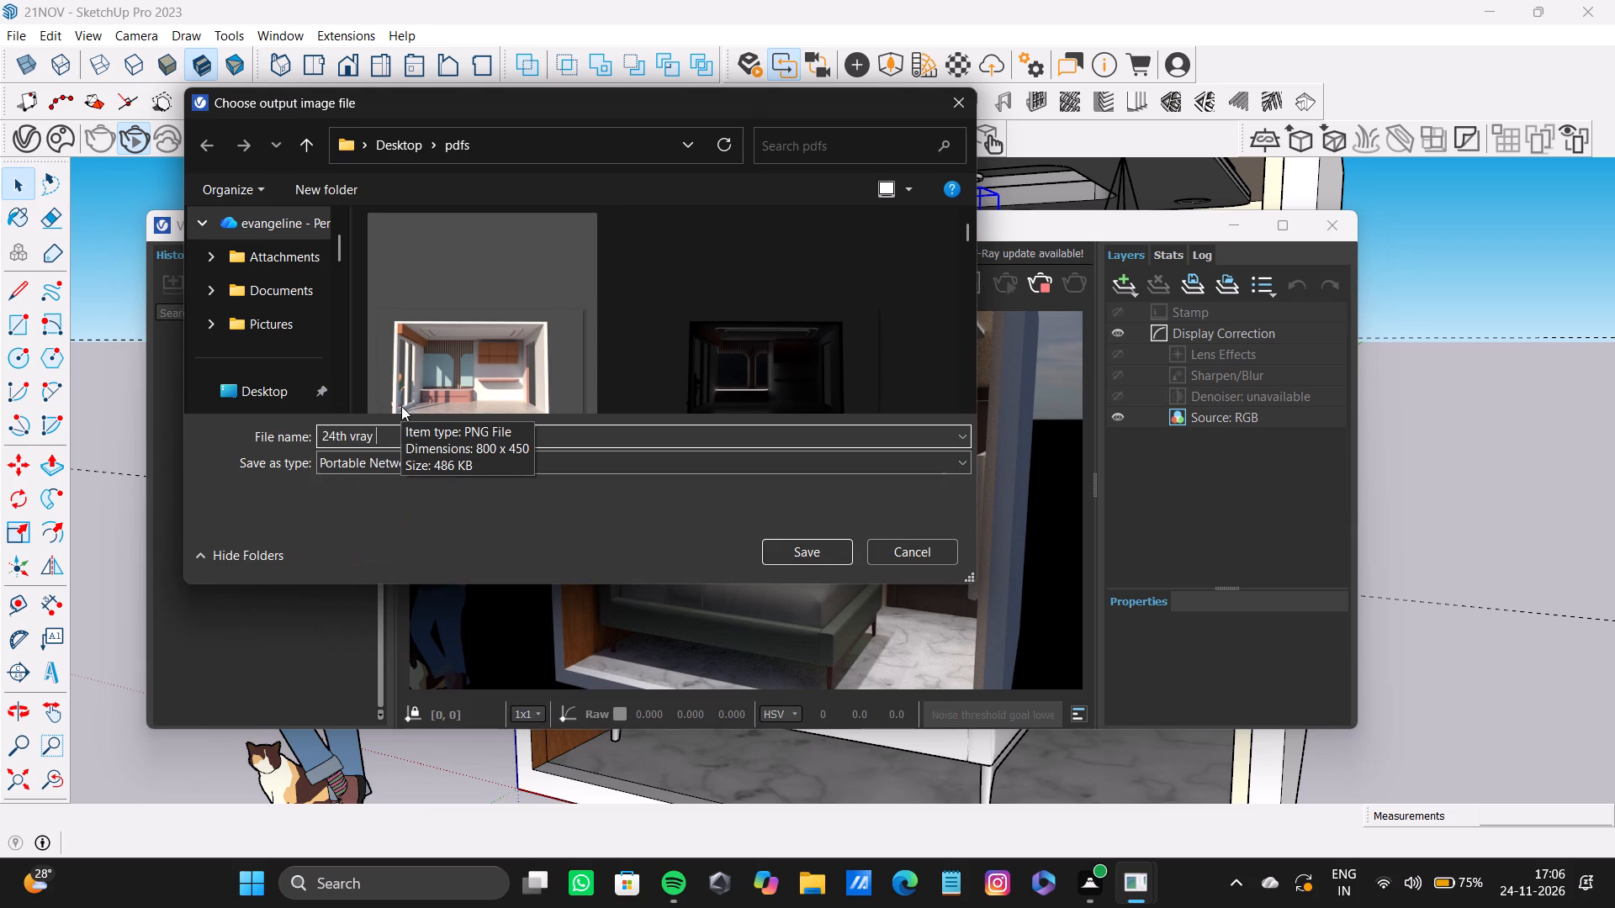
{"action": "key", "text": "3"}
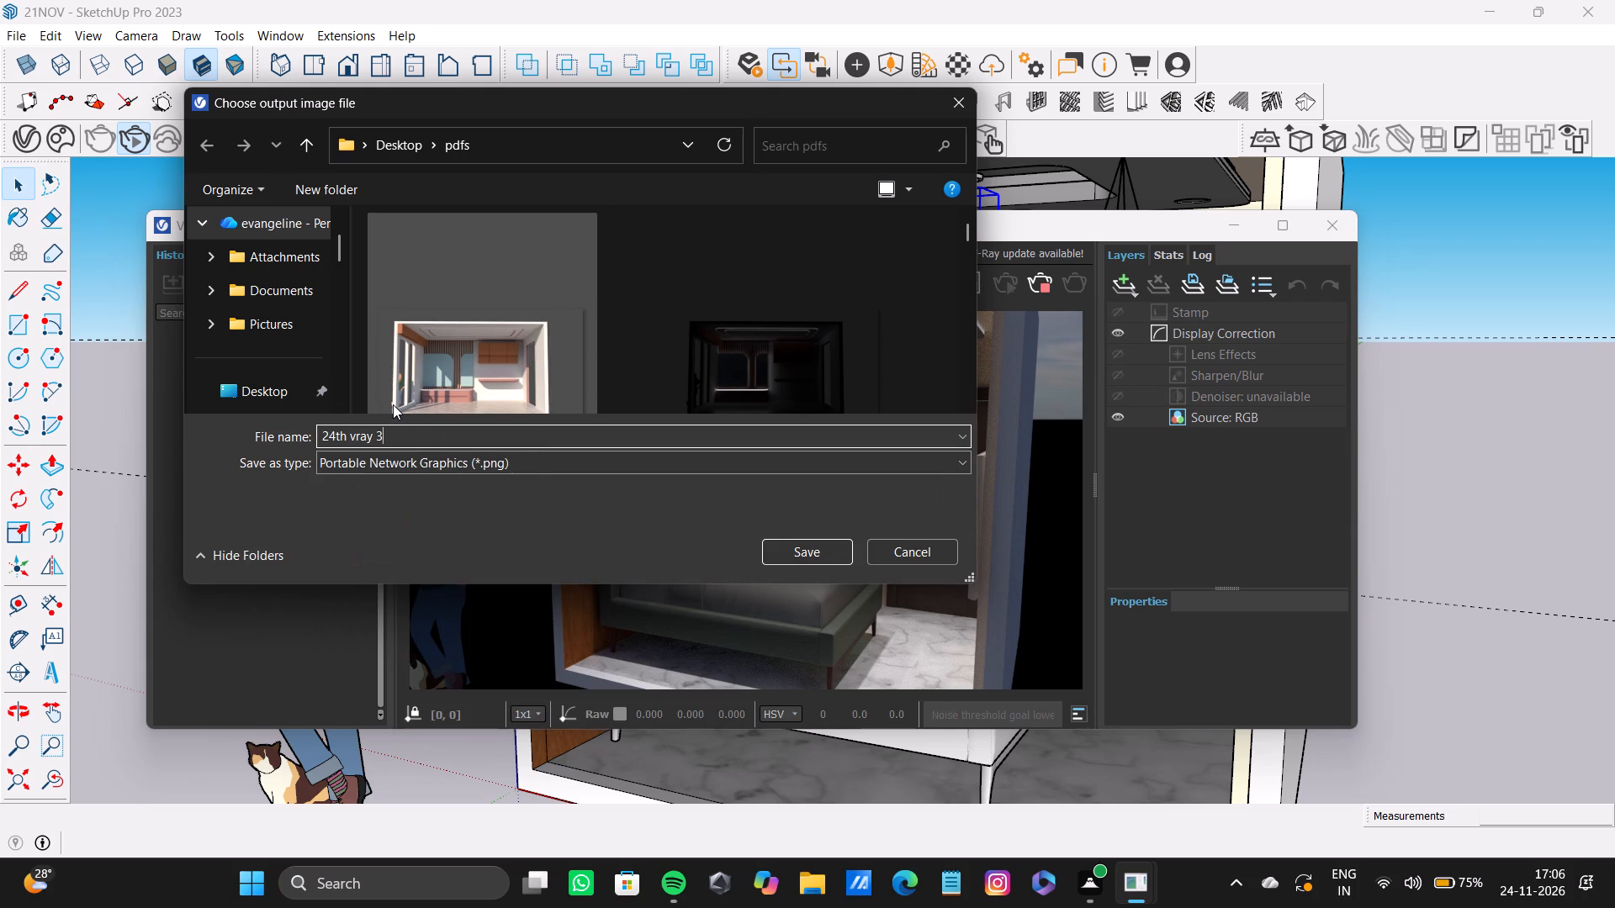
{"action": "key", "text": "BackSpace"}
{"action": "key", "text": "4"}
{"action": "key", "text": "BackSpace"}
{"action": "key", "text": "BackSpace"}
{"action": "key", "text": "4"}
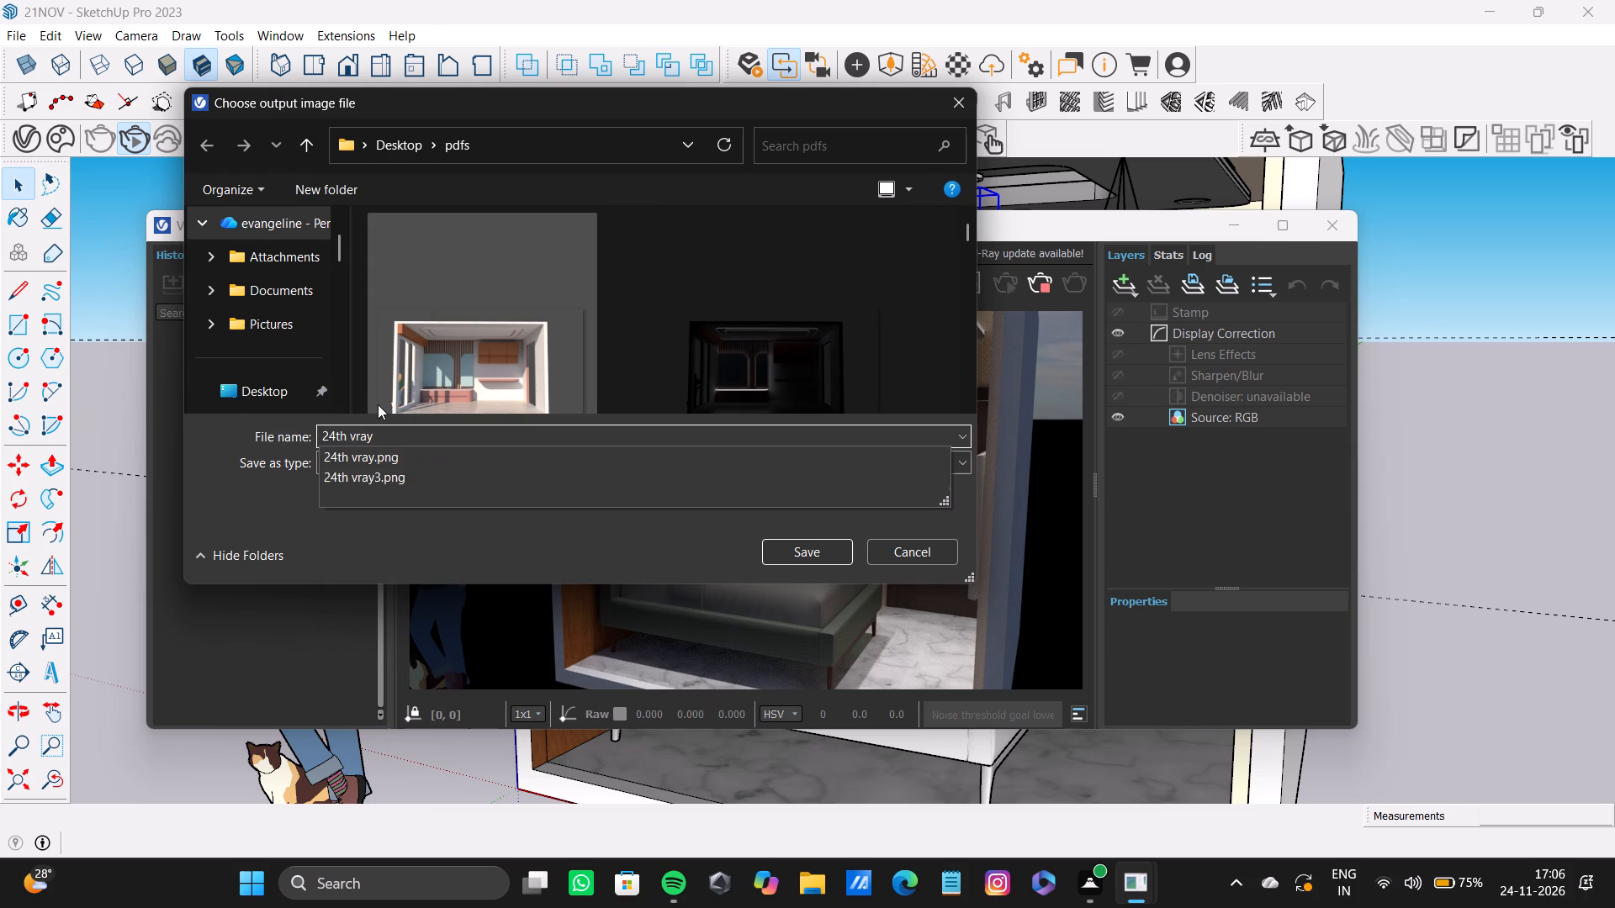
{"action": "key", "text": "Return"}
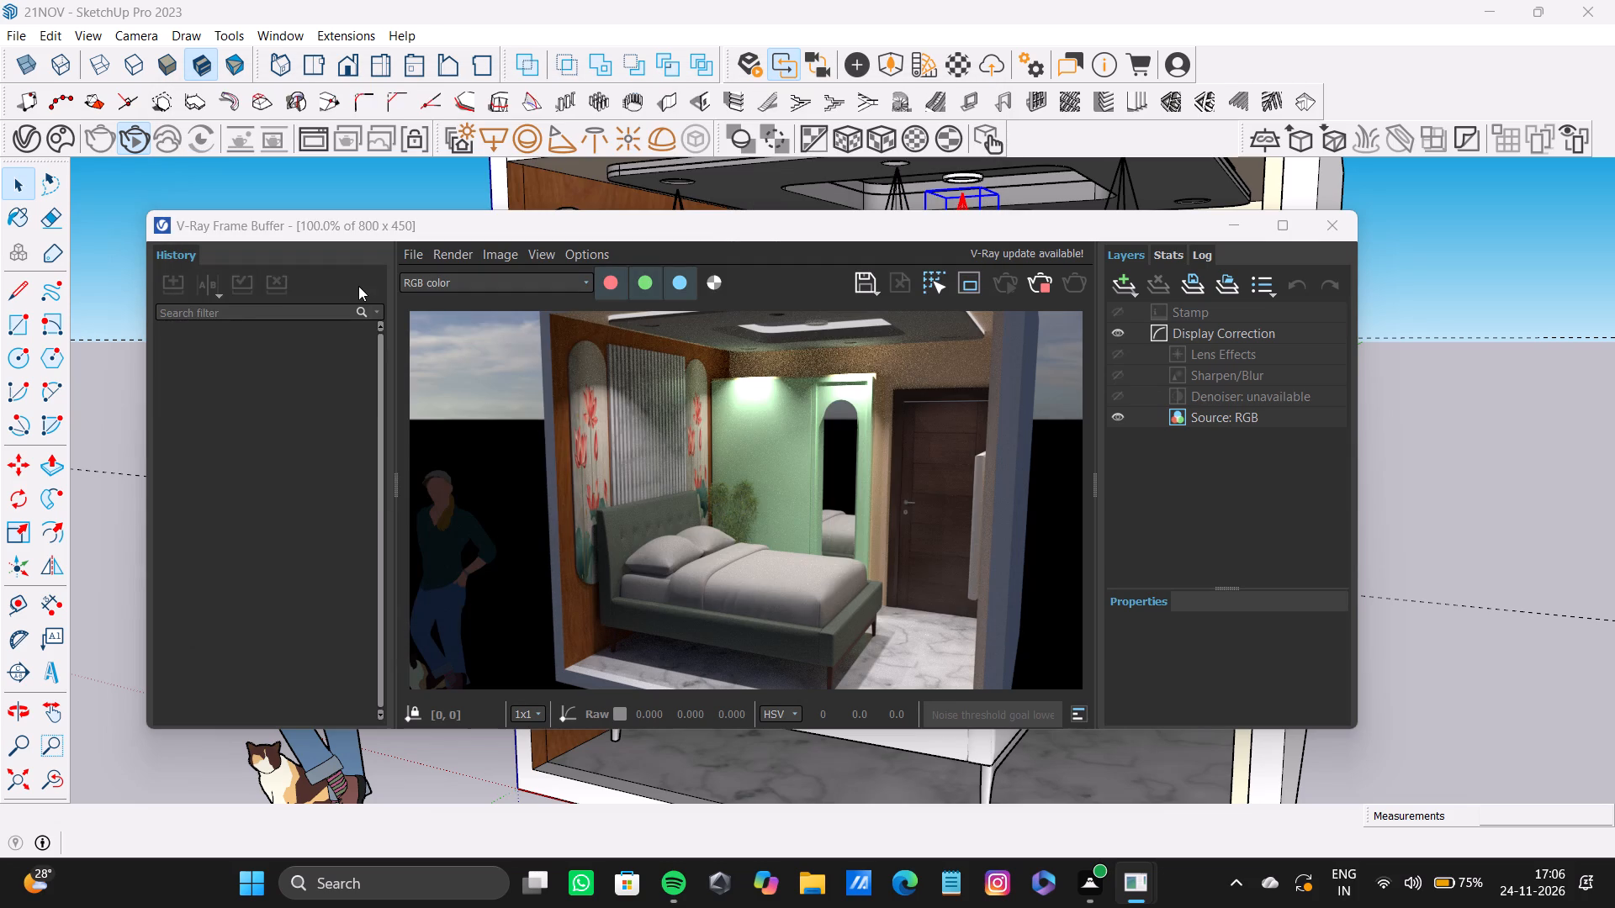
{"action": "left_click", "coordinate": [1342, 226]}
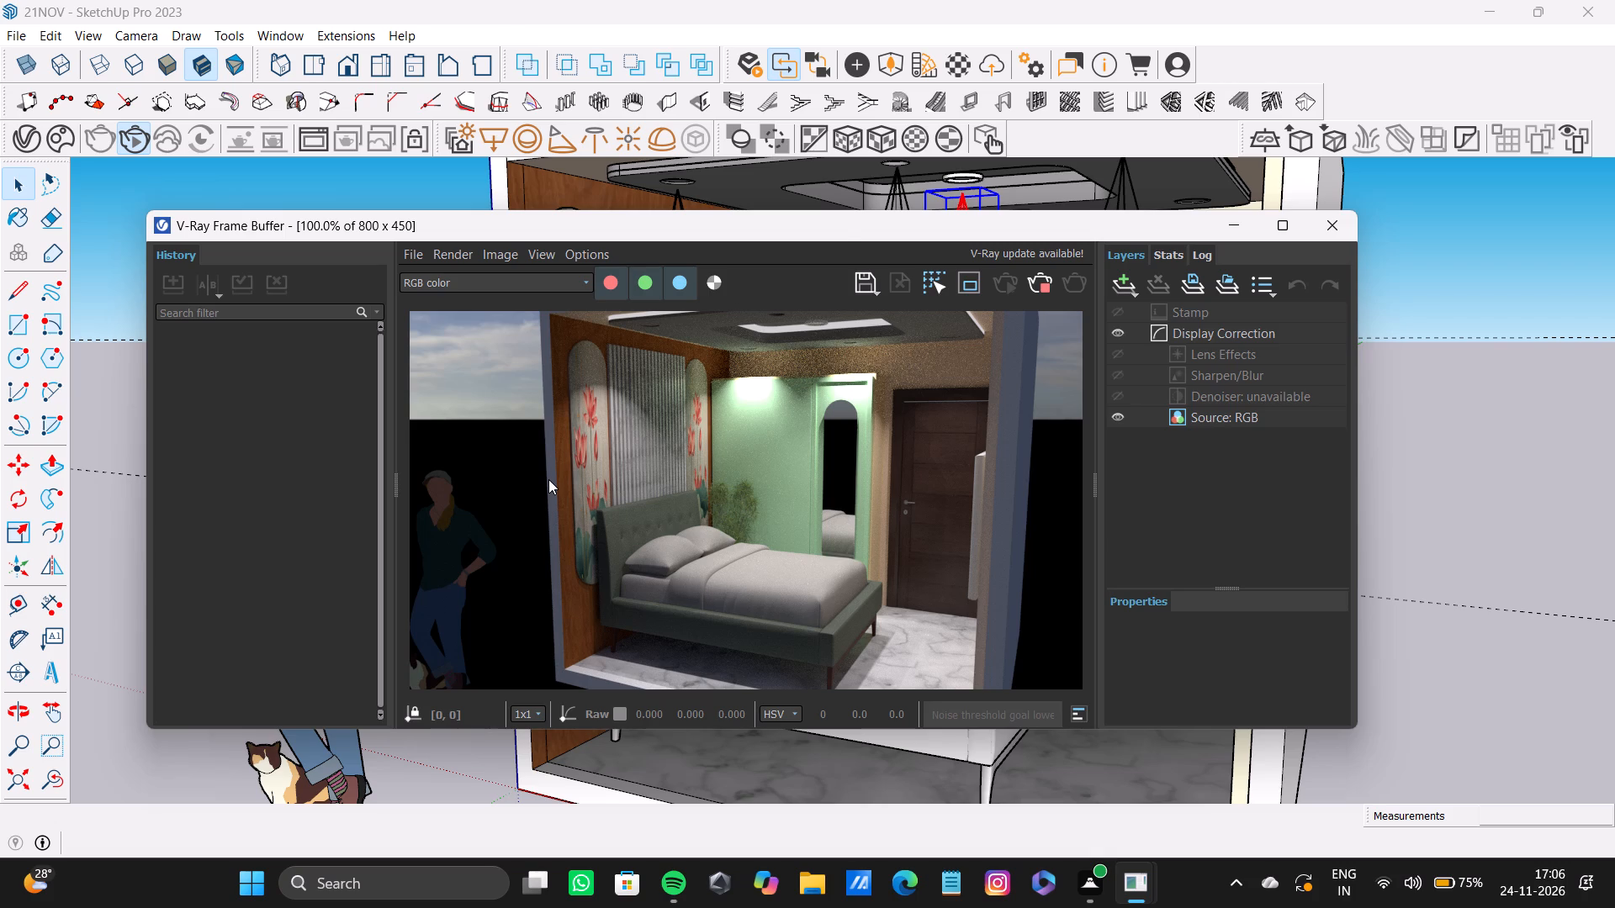
Start an interactive V-Ray render of the bedroom from an angle showing the bed, wardrobe, door and TV wall.
{"action": "middle_click_drag", "start_coordinate": [506, 515], "coordinate": [848, 431]}
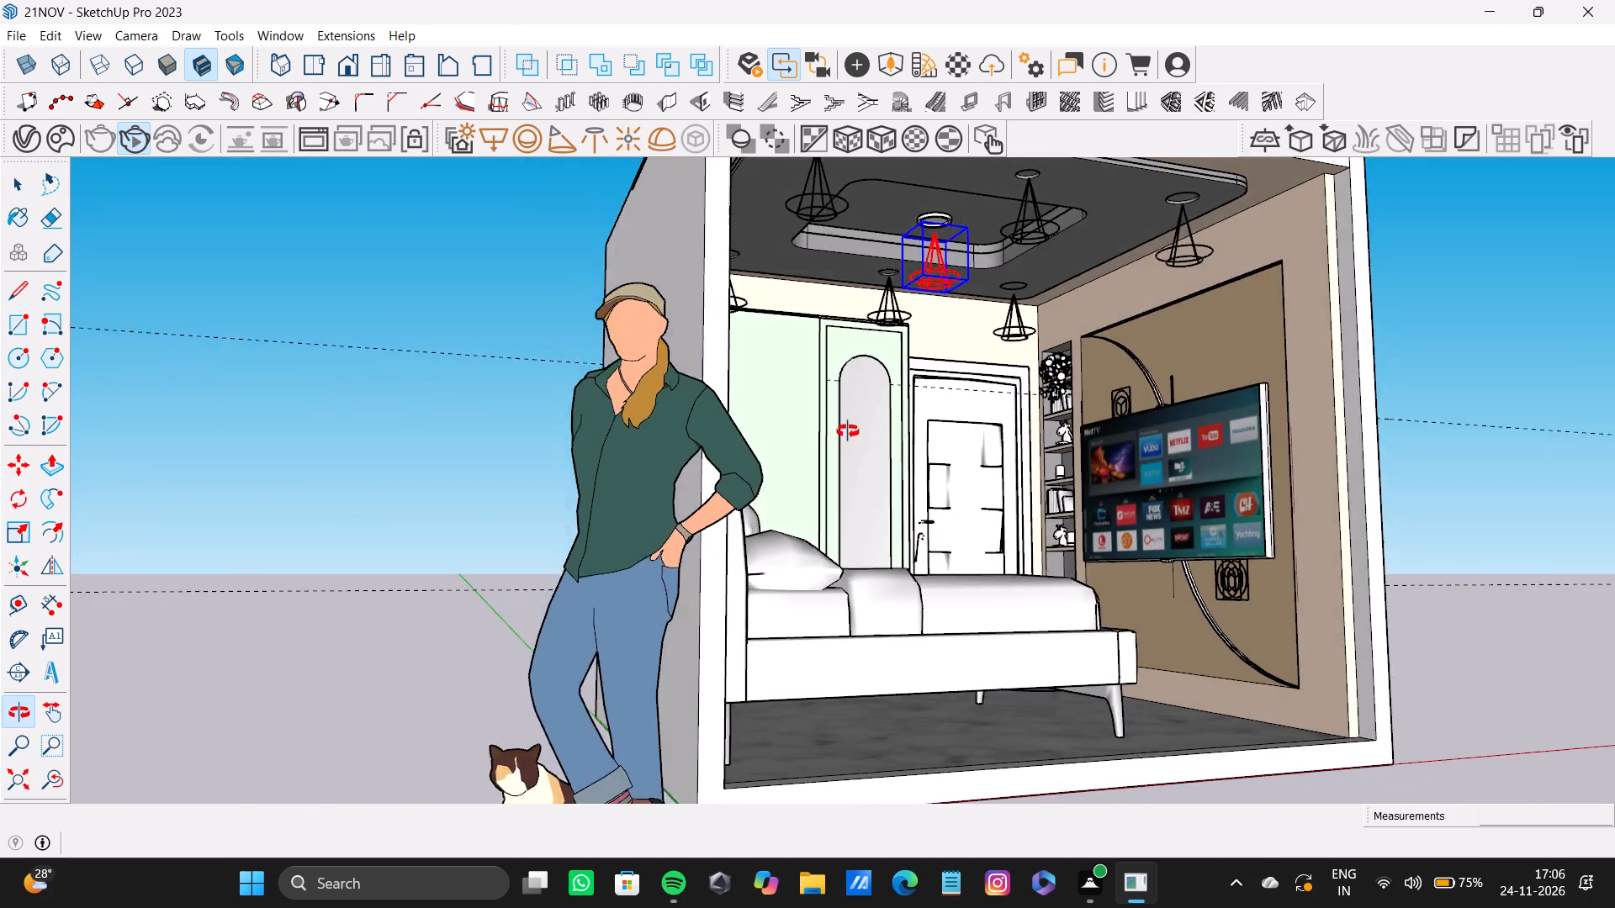
{"action": "middle_click_drag", "start_coordinate": [848, 431], "coordinate": [649, 505]}
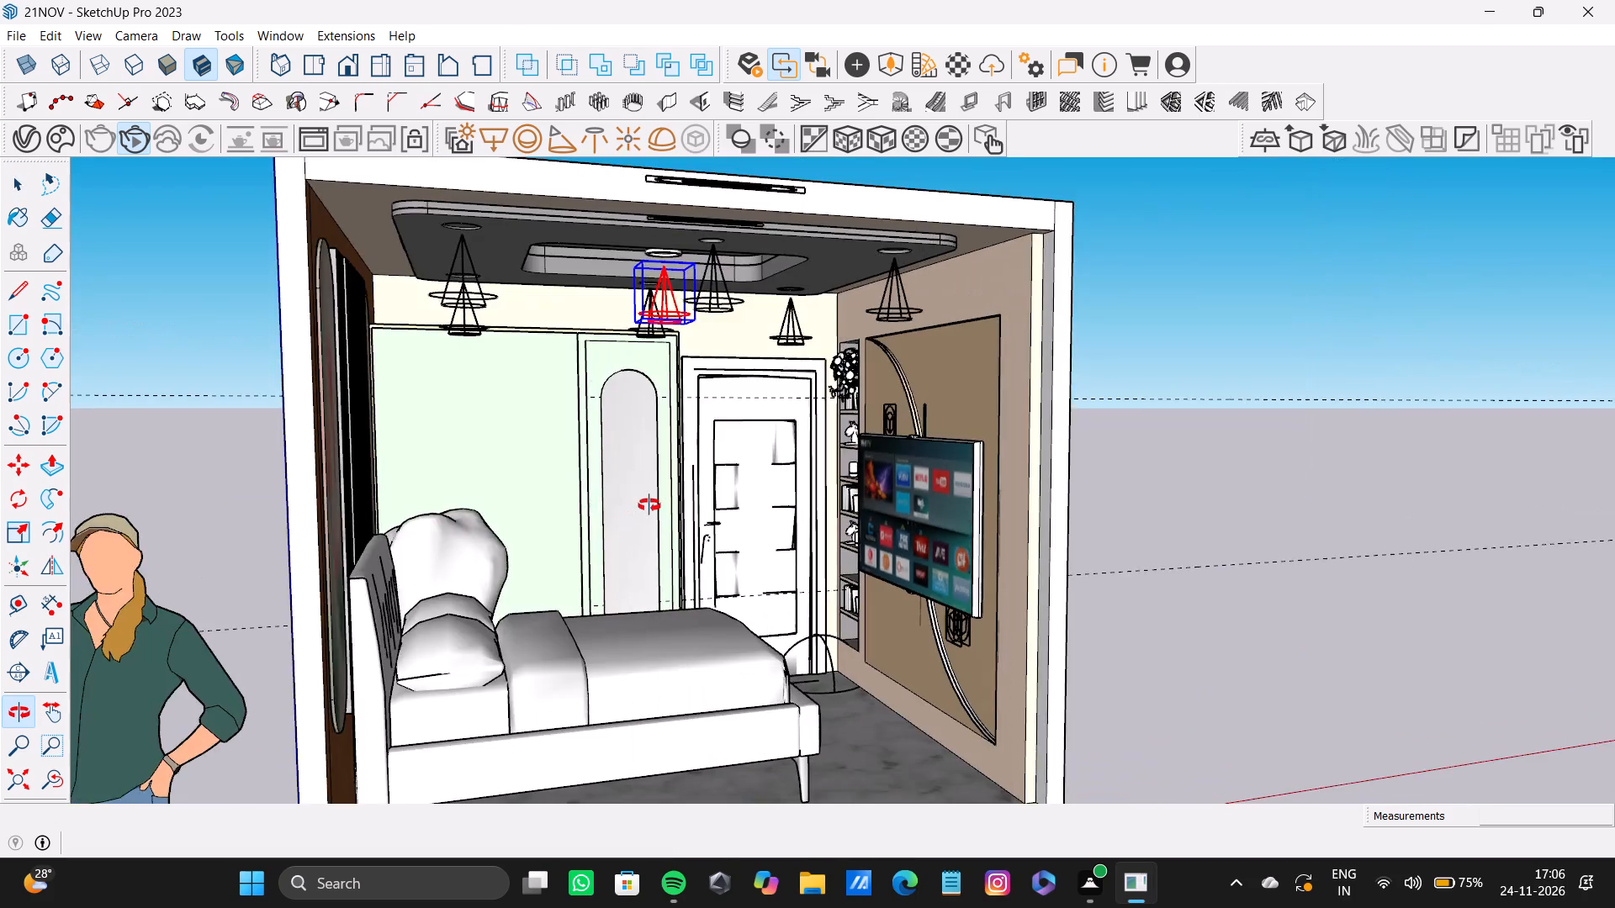
{"action": "middle_click_drag", "start_coordinate": [649, 505], "coordinate": [735, 541]}
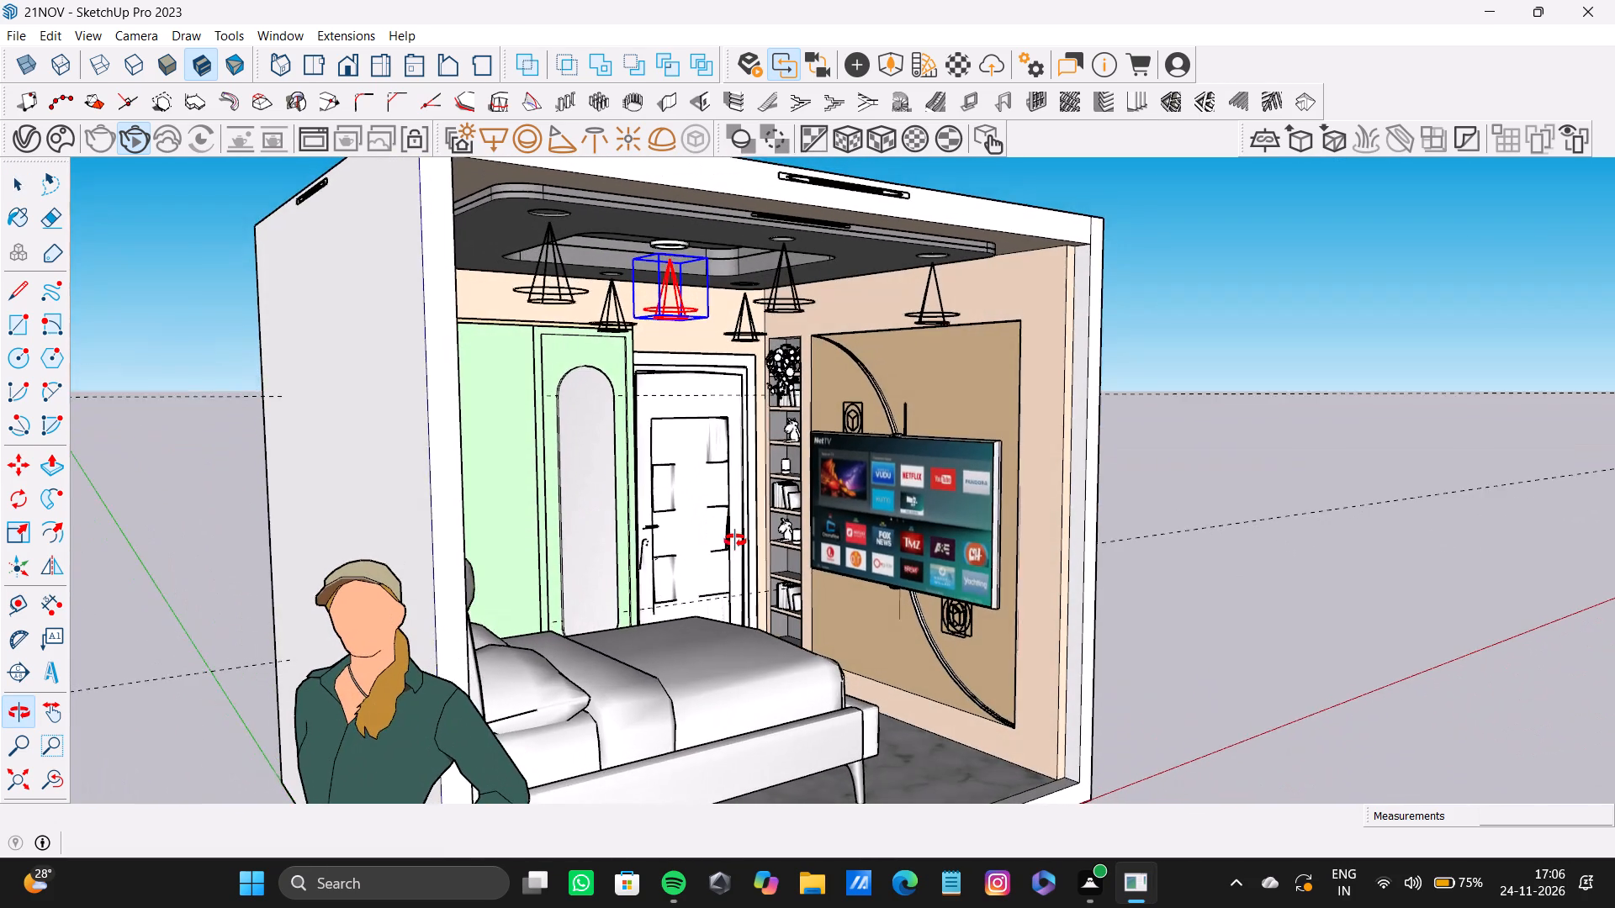
{"action": "middle_click_drag", "start_coordinate": [735, 541], "coordinate": [645, 467]}
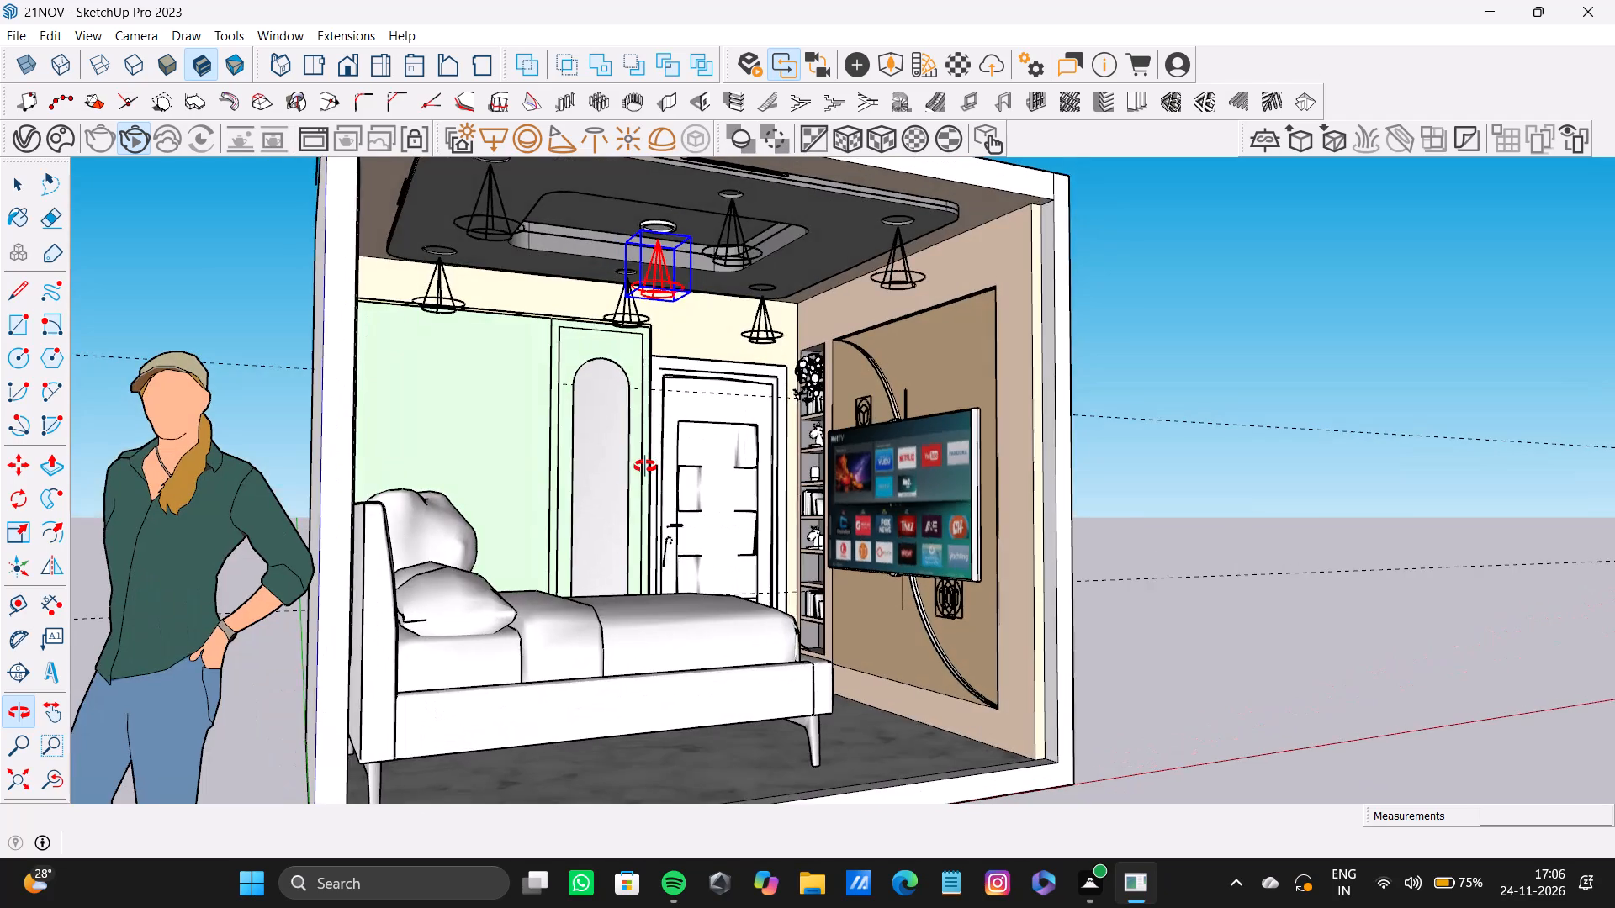
{"action": "middle_click_drag", "start_coordinate": [645, 467], "coordinate": [686, 495]}
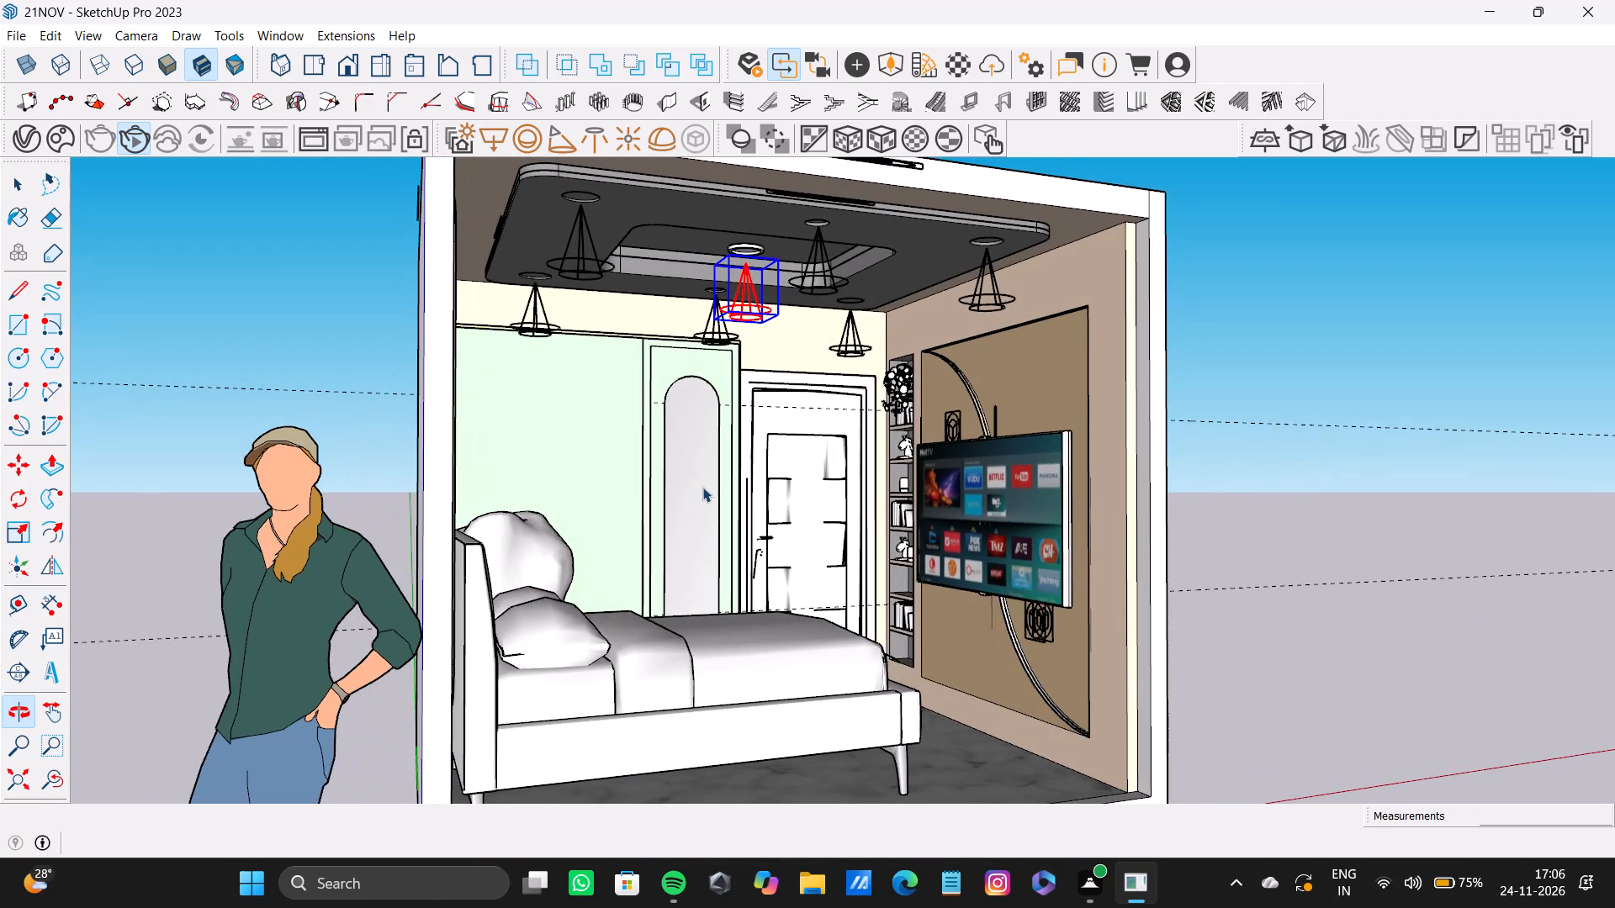
{"action": "scroll", "coordinate": [702, 487], "scroll_direction": "up", "scroll_amount": 1}
{"action": "left_click", "coordinate": [130, 140]}
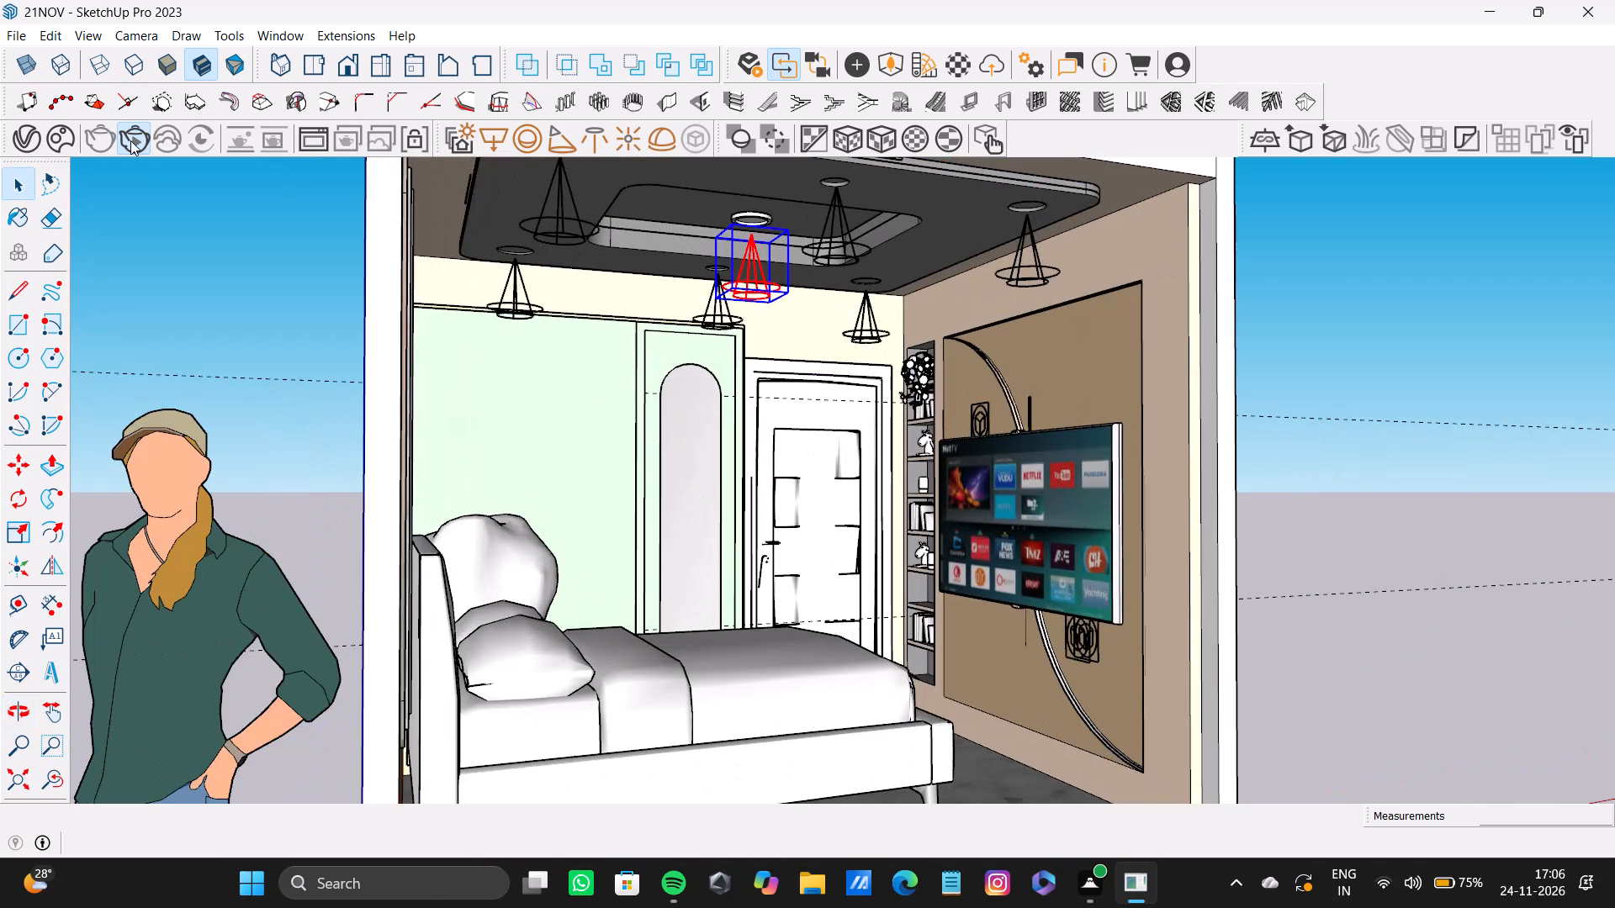
{"action": "left_click", "coordinate": [130, 140]}
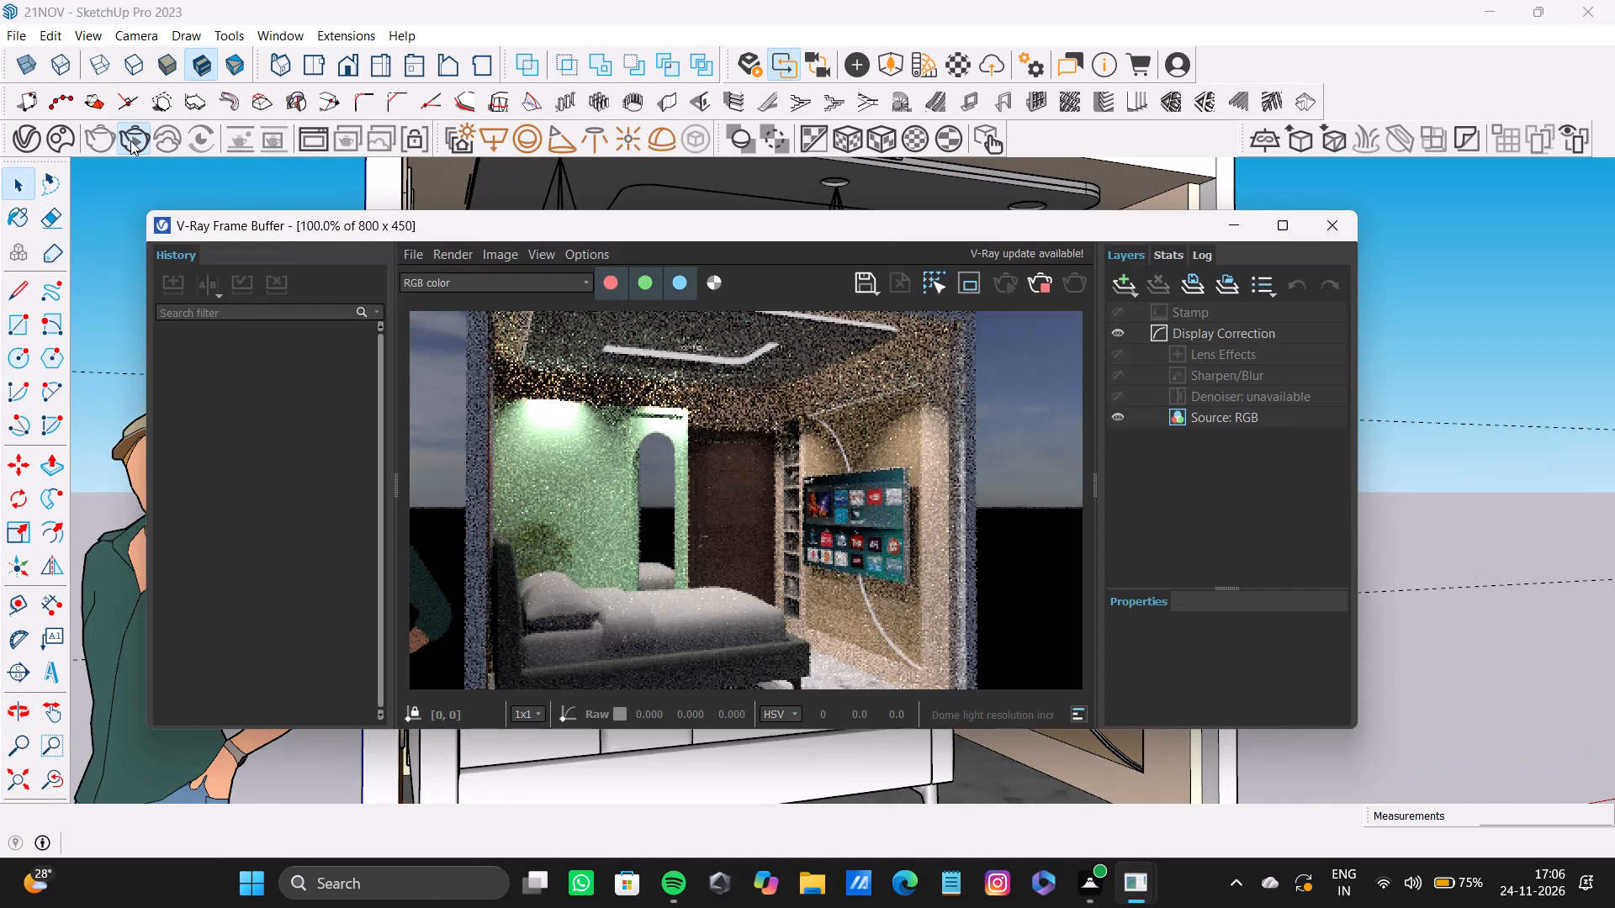
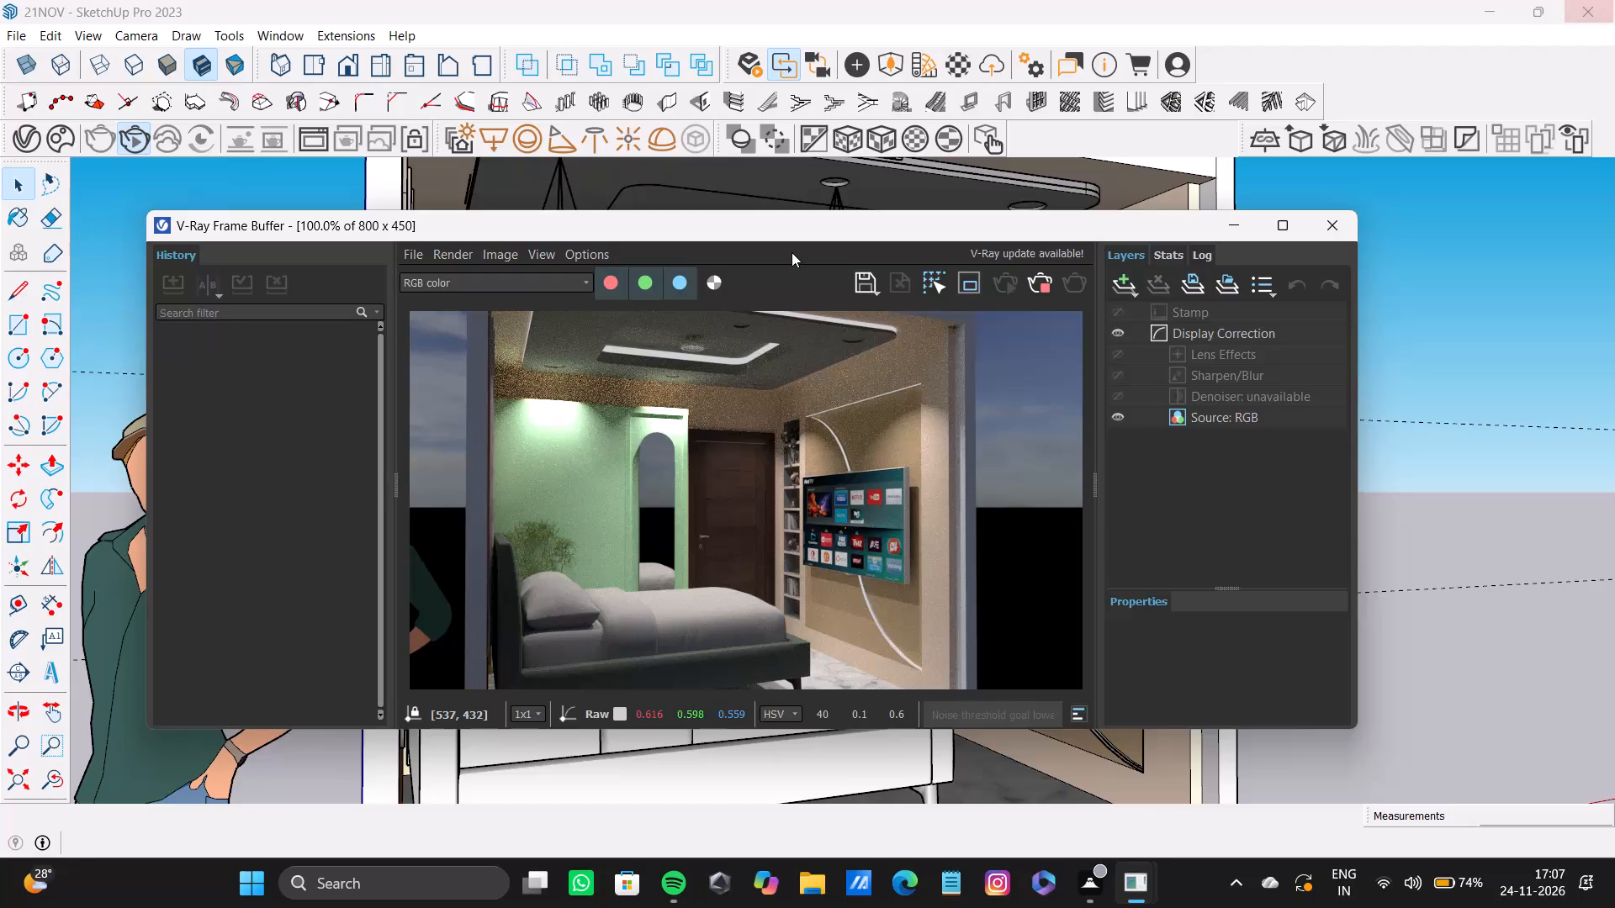
Save the current render channel as PNG "24th vray5" in the pdfs folder and close the V-Ray Frame Buffer.
{"action": "left_click", "coordinate": [871, 292]}
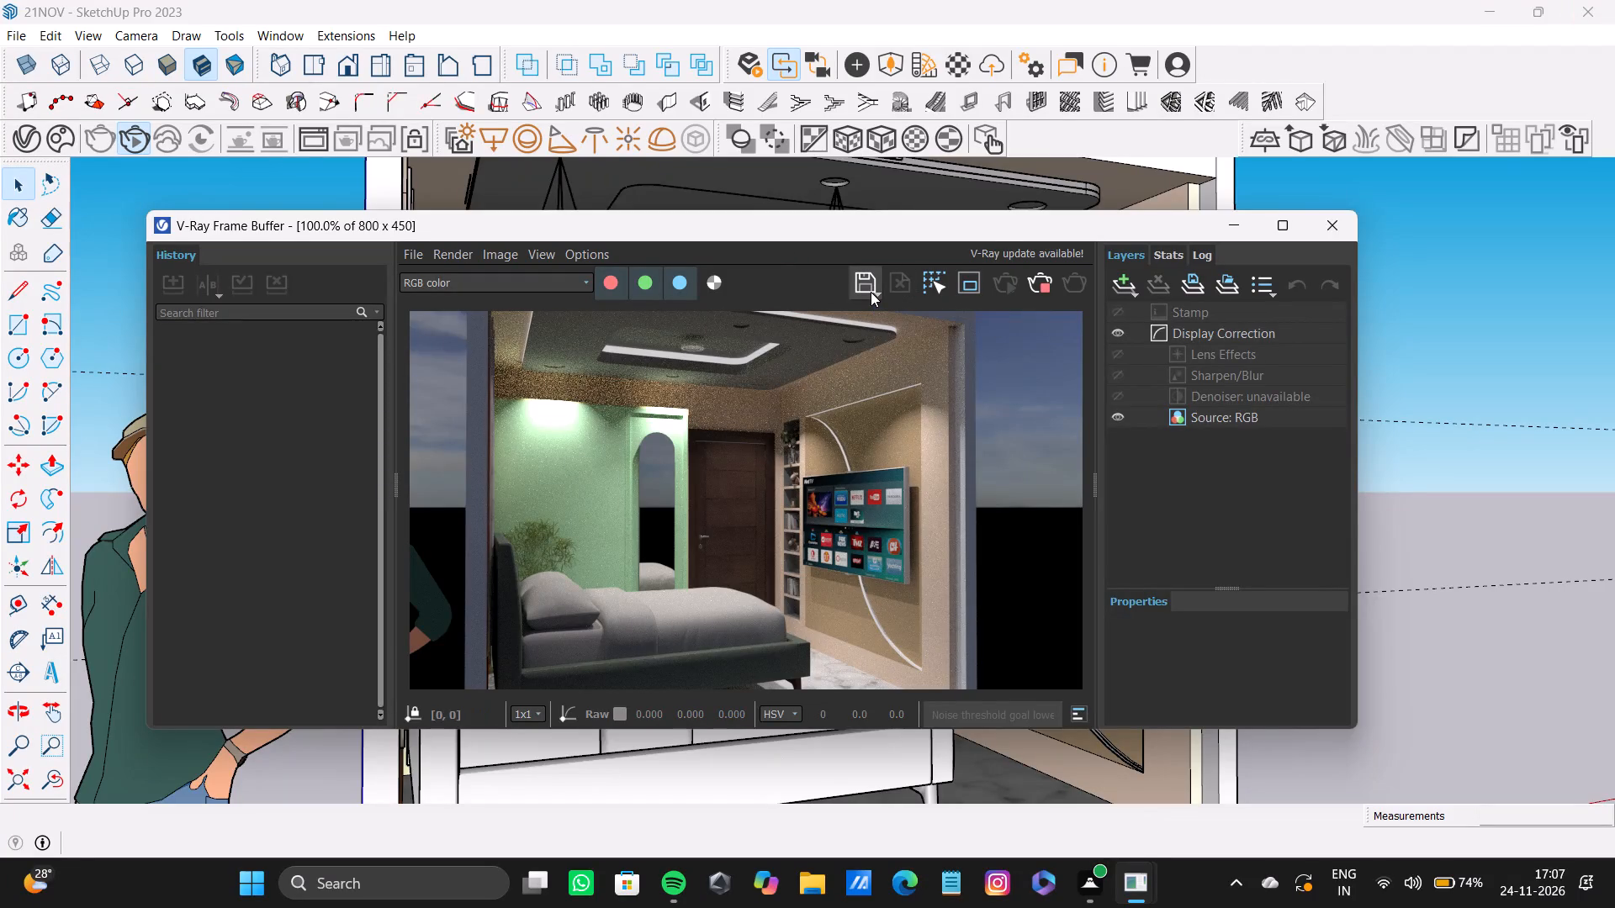
{"action": "left_click", "coordinate": [420, 442]}
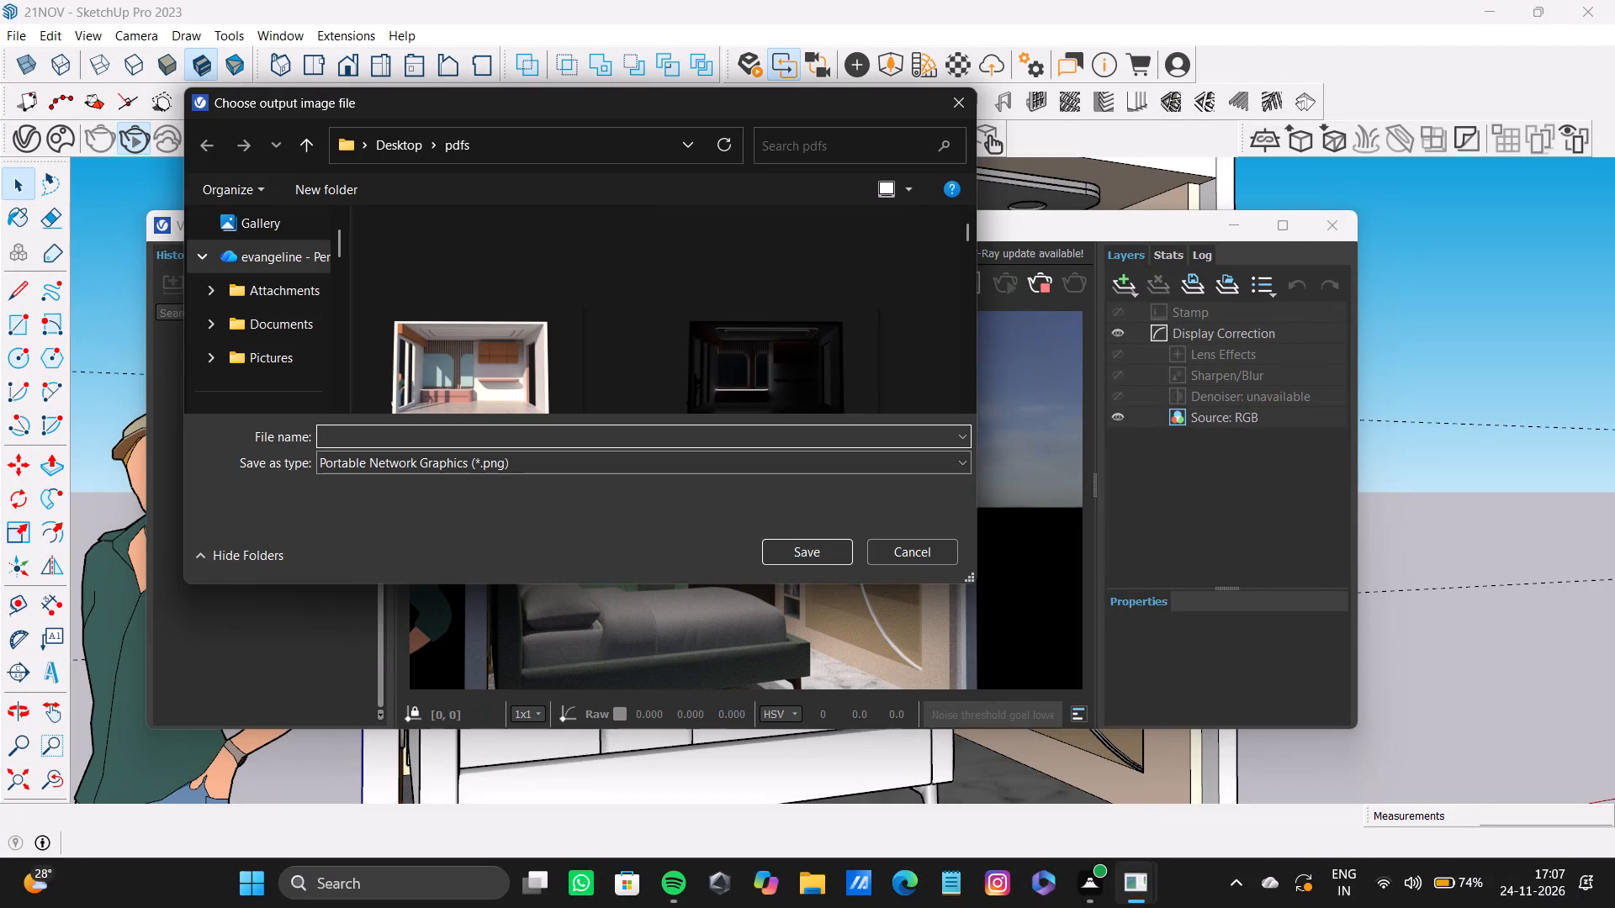
{"action": "key", "text": "2"}
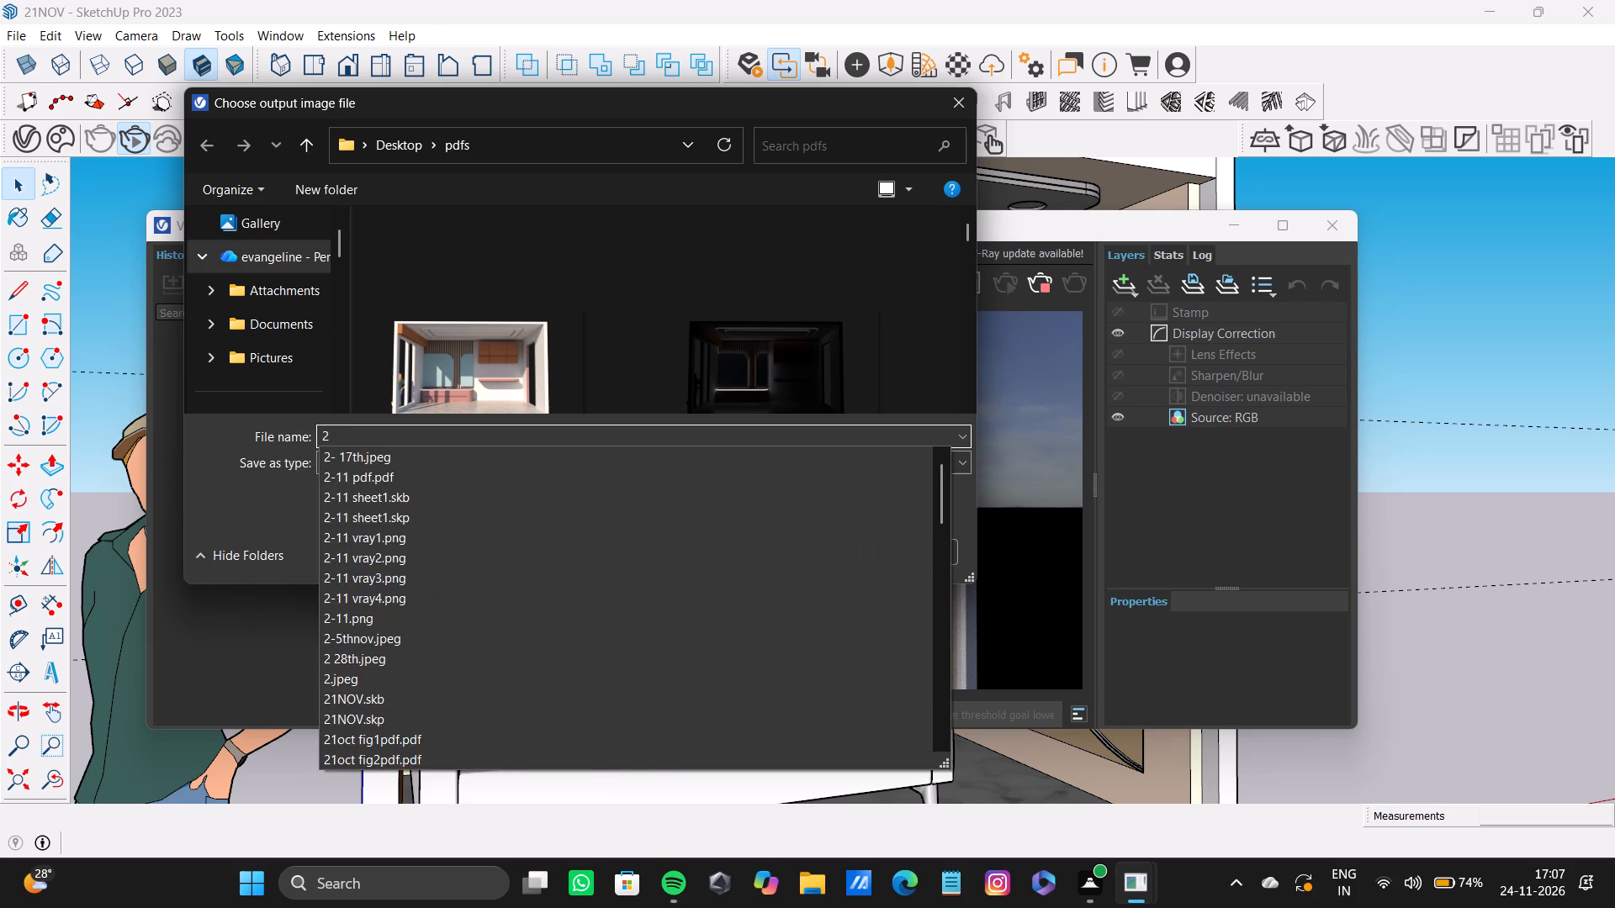
{"action": "key", "text": "4"}
{"action": "type", "text": "th"}
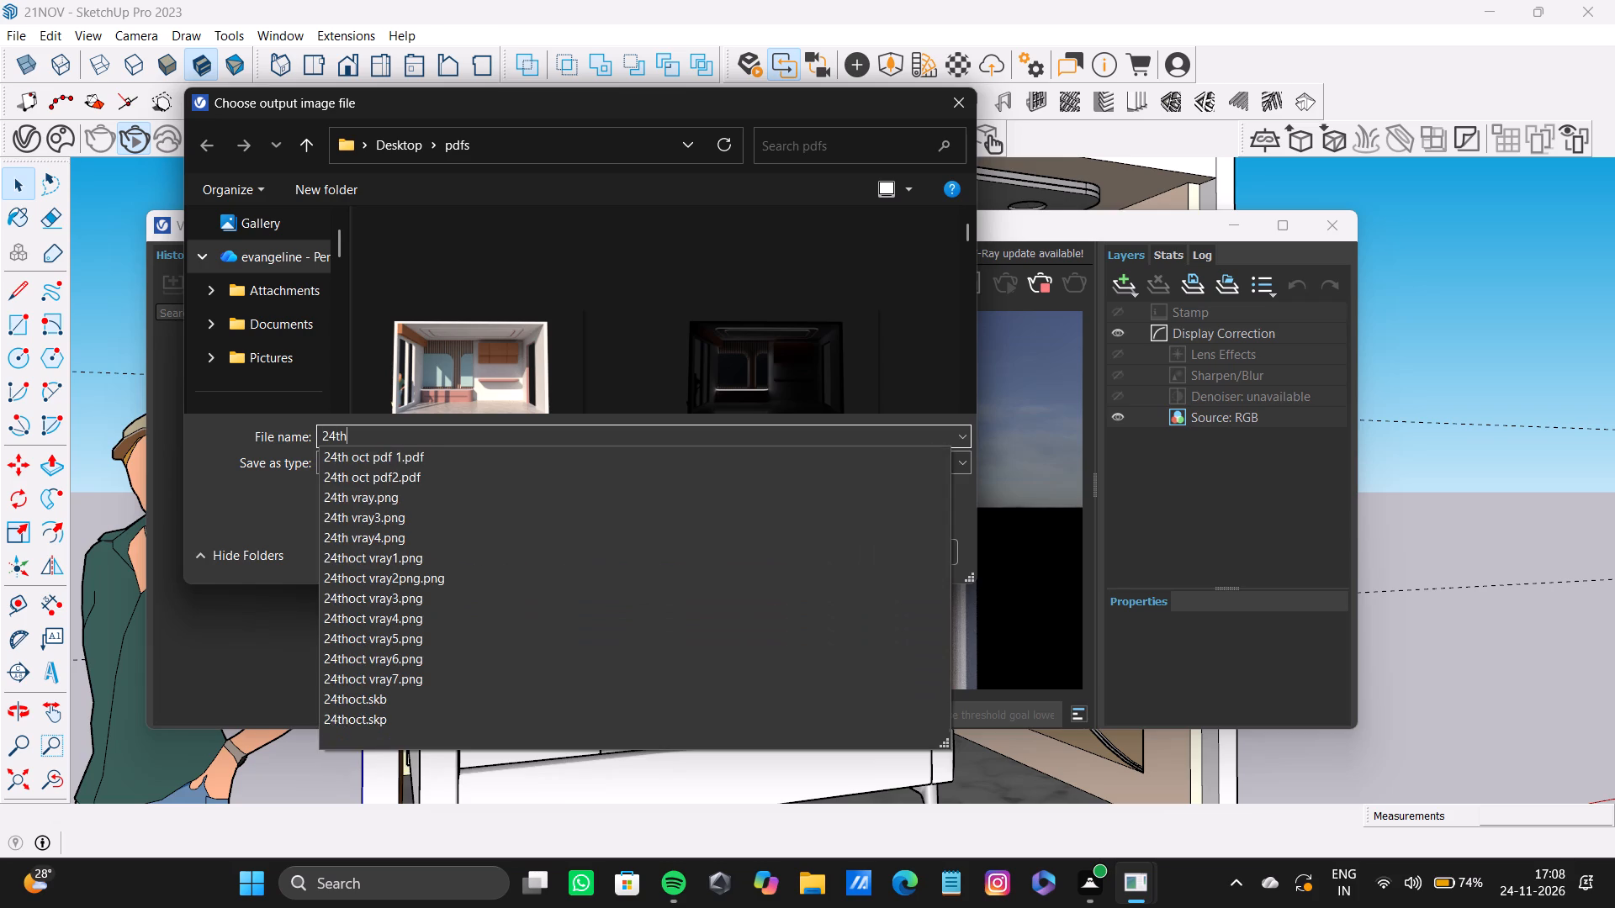
{"action": "key", "text": "space"}
{"action": "type", "text": "vra"}
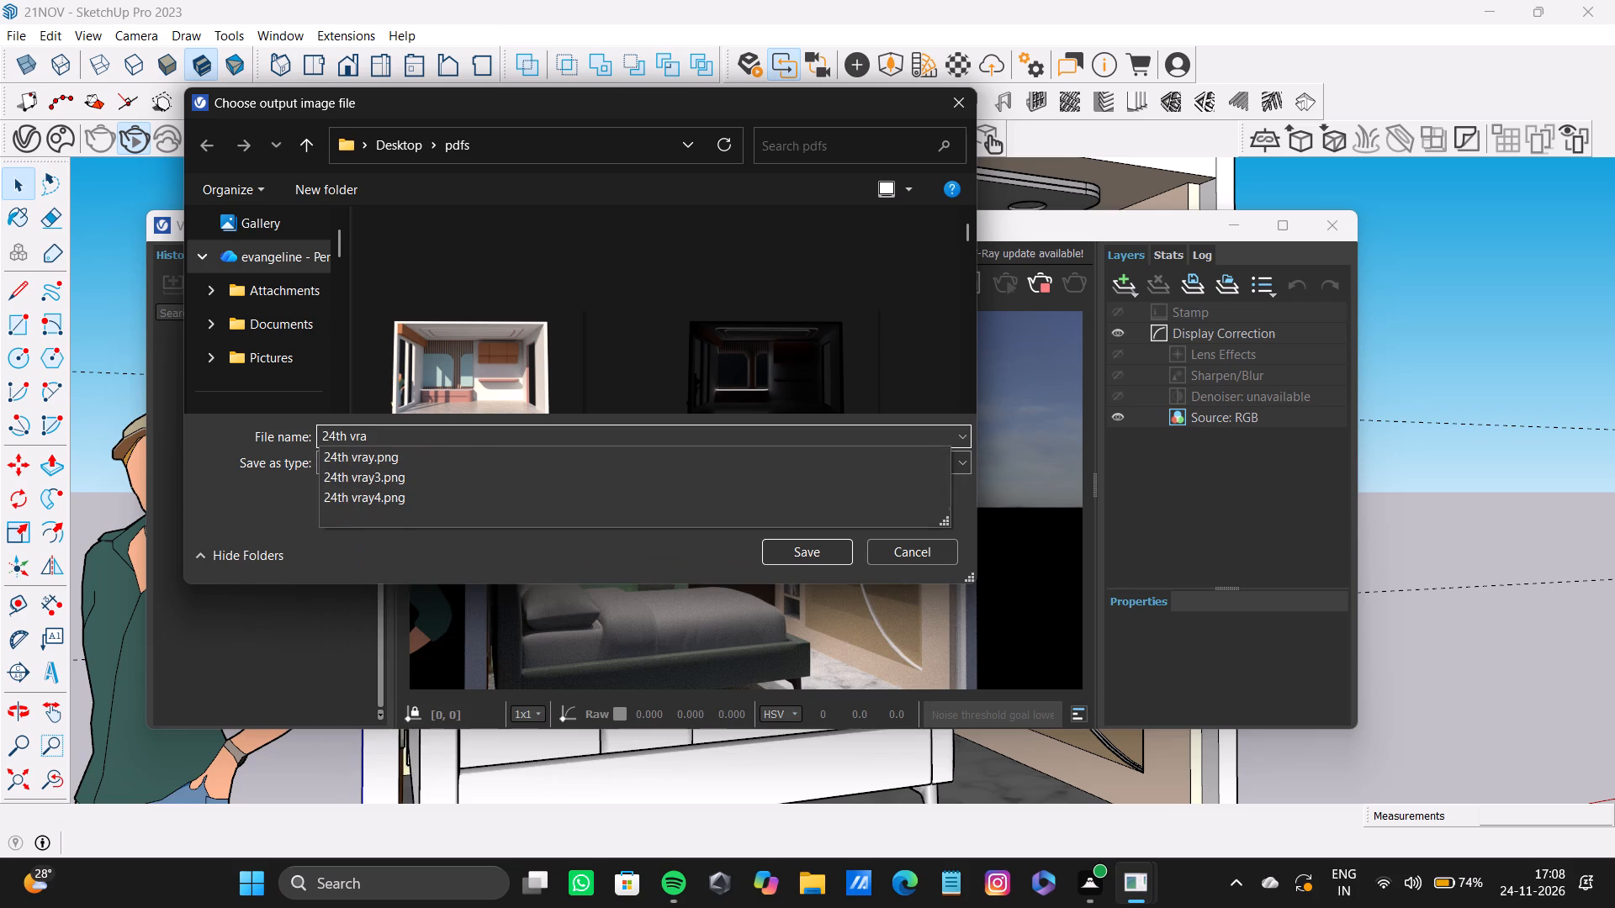
{"action": "key", "text": "y"}
{"action": "key", "text": "5"}
{"action": "key", "text": "Return"}
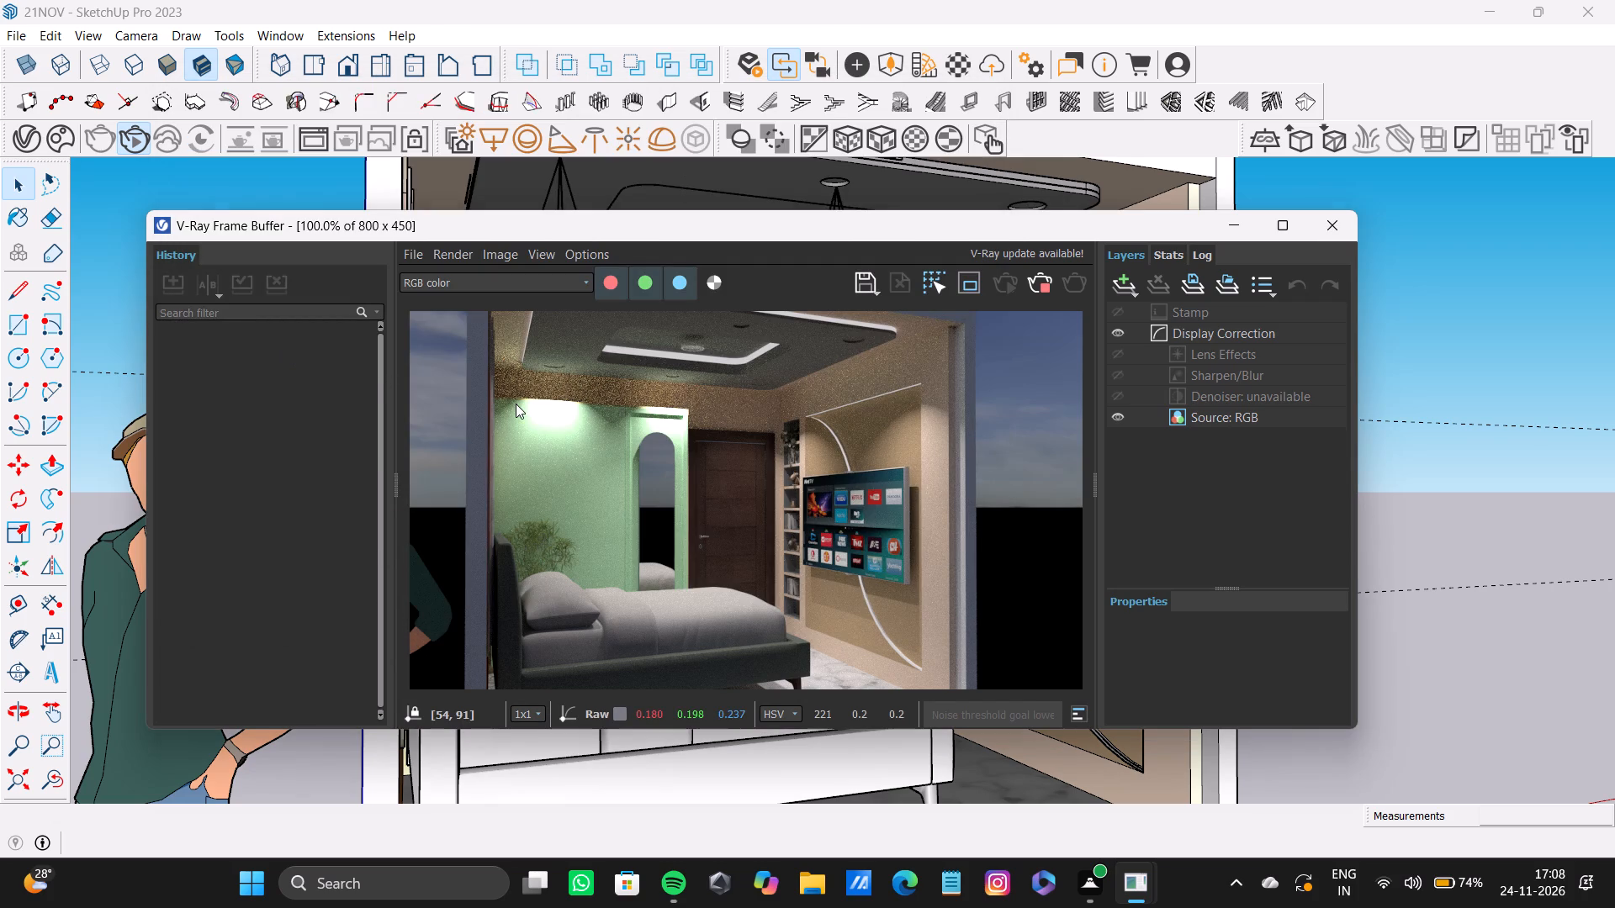
{"action": "scroll", "coordinate": [792, 514], "scroll_direction": "up", "scroll_amount": 3}
{"action": "scroll", "coordinate": [792, 515], "scroll_direction": "down", "scroll_amount": 2}
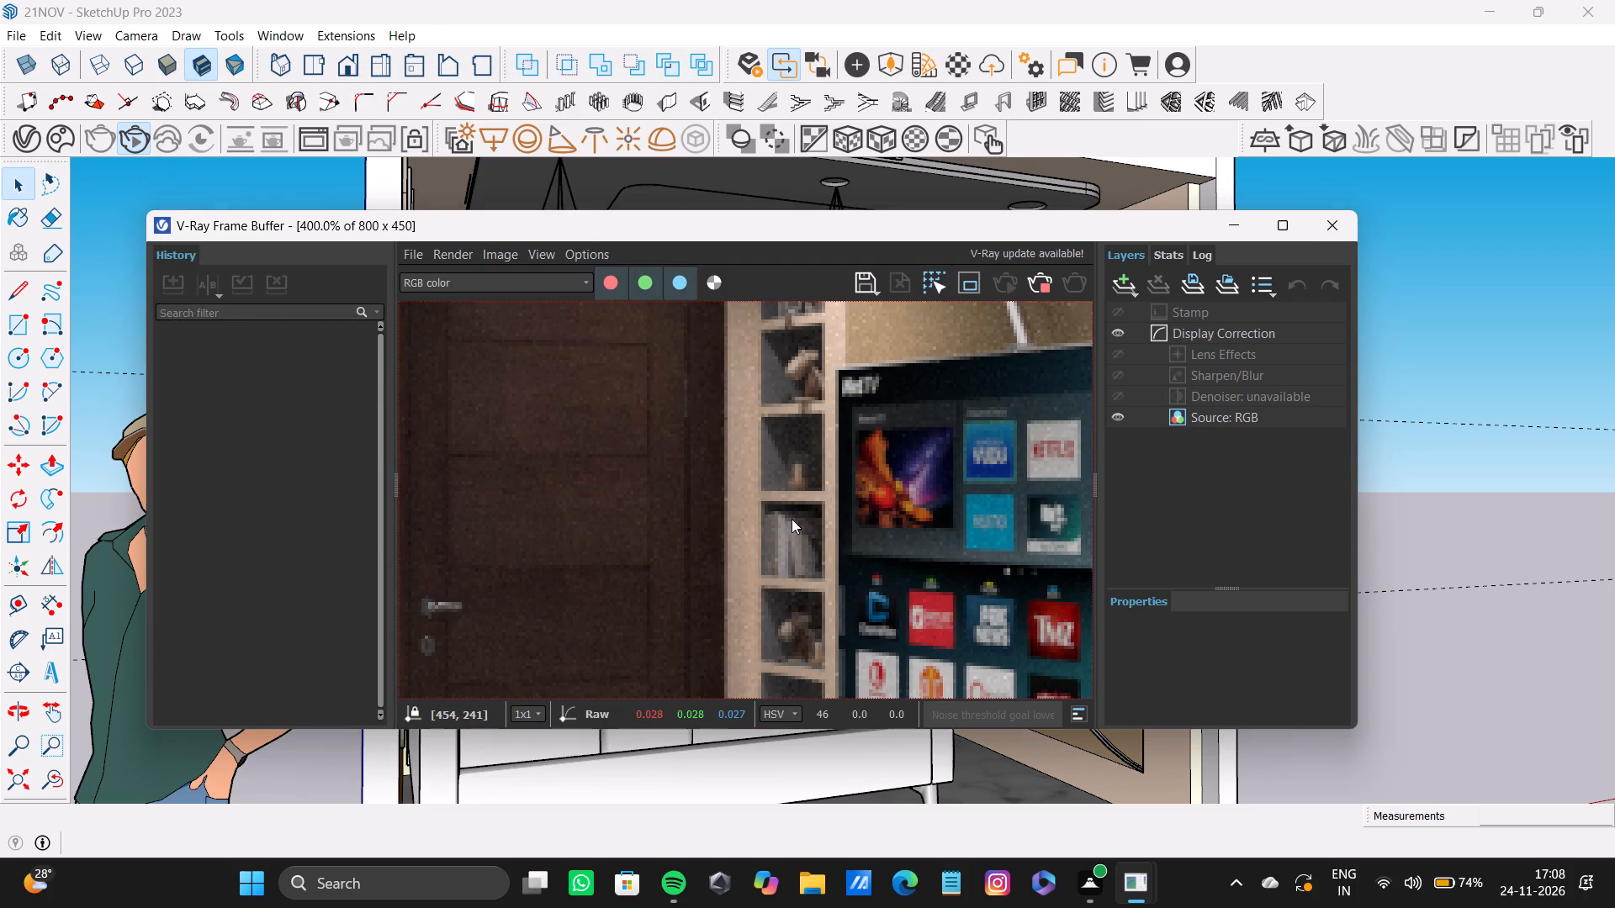
{"action": "scroll", "coordinate": [793, 518], "scroll_direction": "down", "scroll_amount": 1}
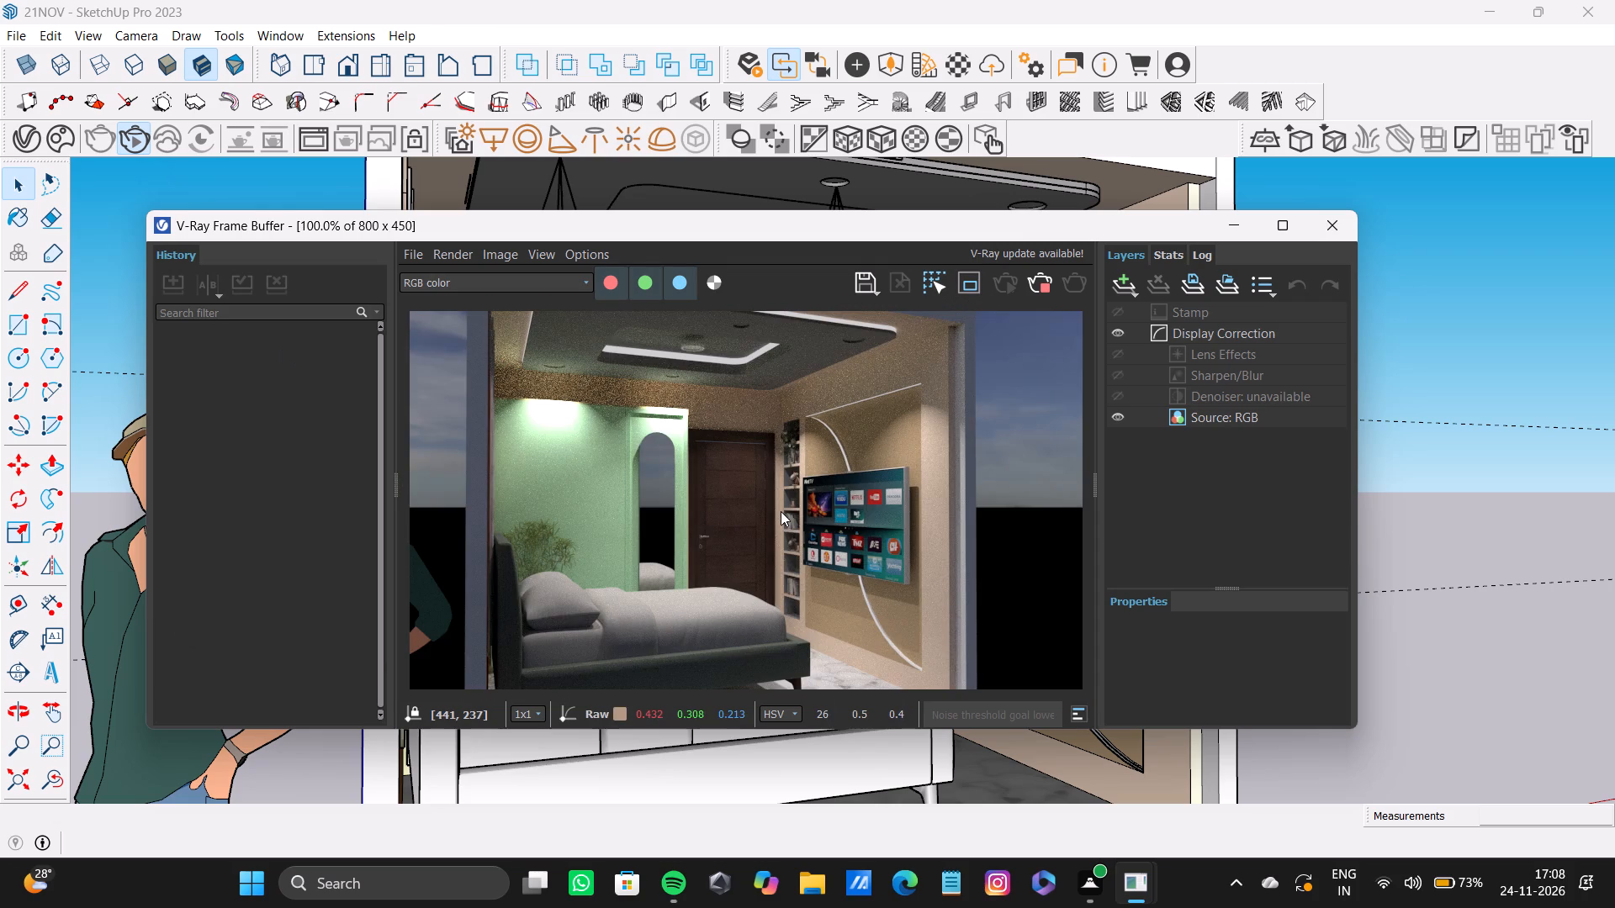
{"action": "left_click", "coordinate": [1322, 214]}
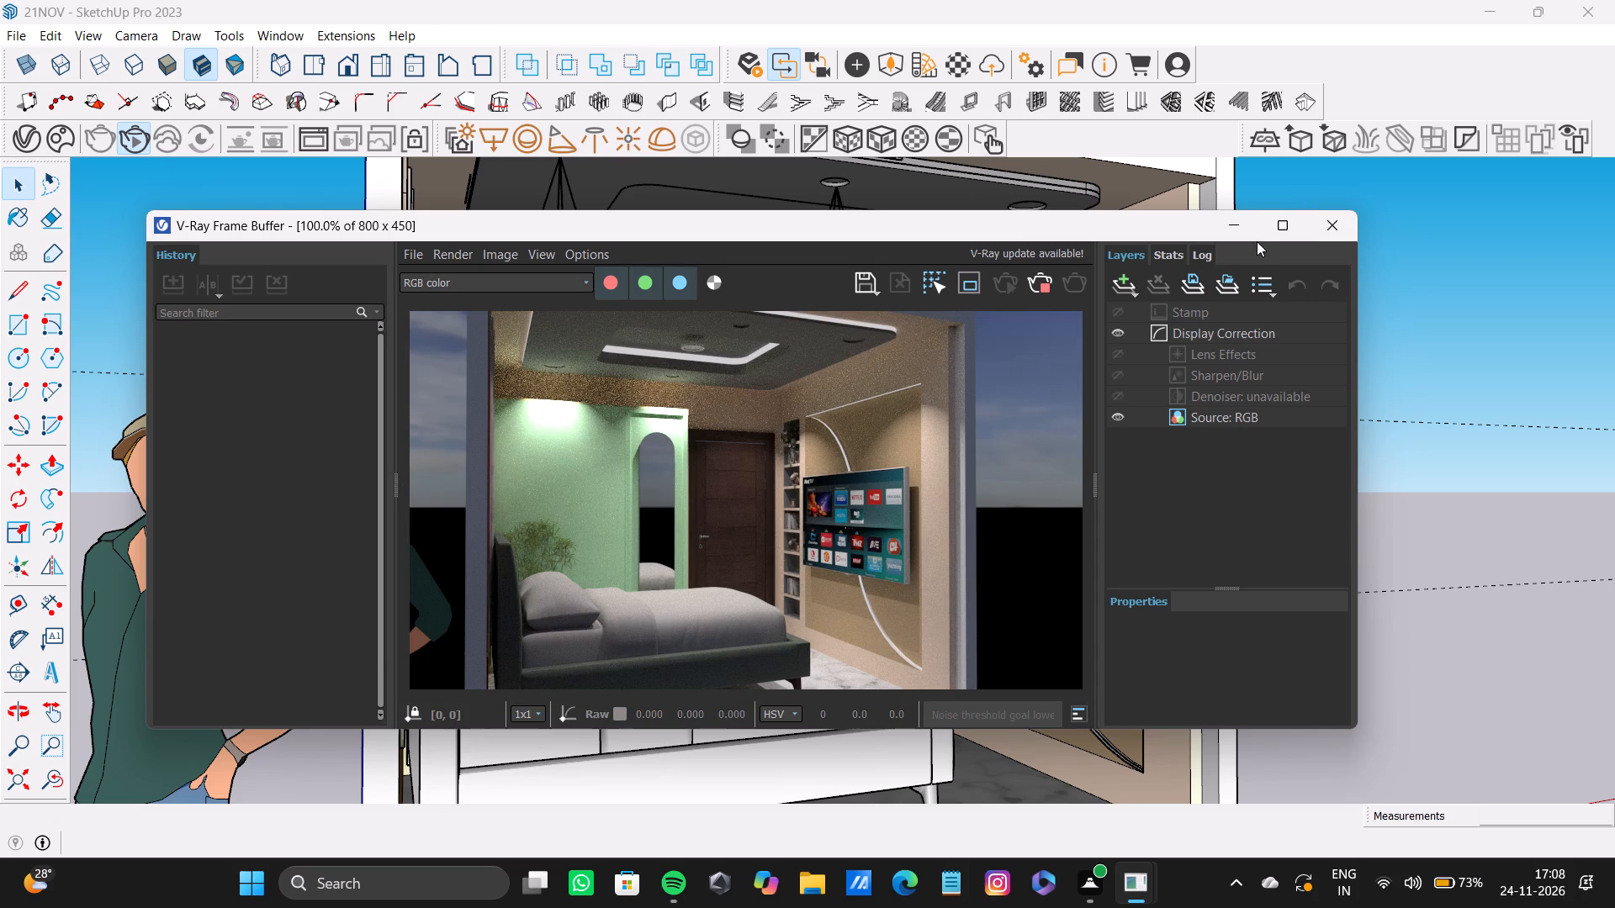
Start an interactive V-Ray render of the bedroom from a raised angle looking down on the bed, wardrobe, door and marble floor.
{"action": "middle_click_drag", "start_coordinate": [992, 480], "coordinate": [834, 475]}
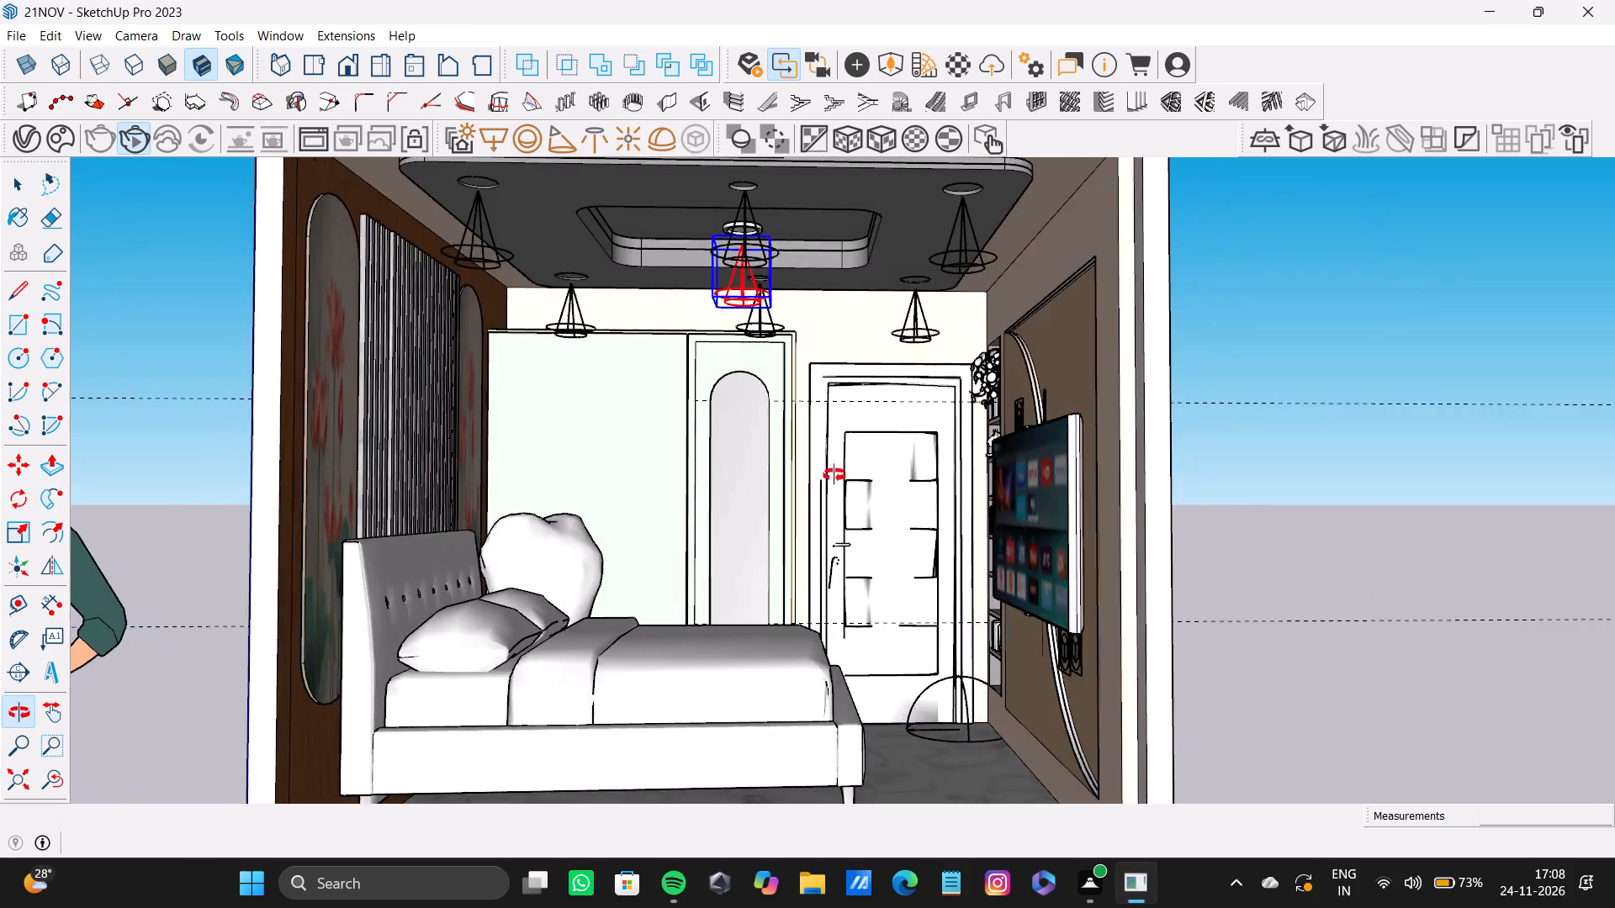
{"action": "middle_click_drag", "start_coordinate": [834, 475], "coordinate": [707, 515]}
{"action": "scroll", "coordinate": [794, 521], "scroll_direction": "up", "scroll_amount": 1}
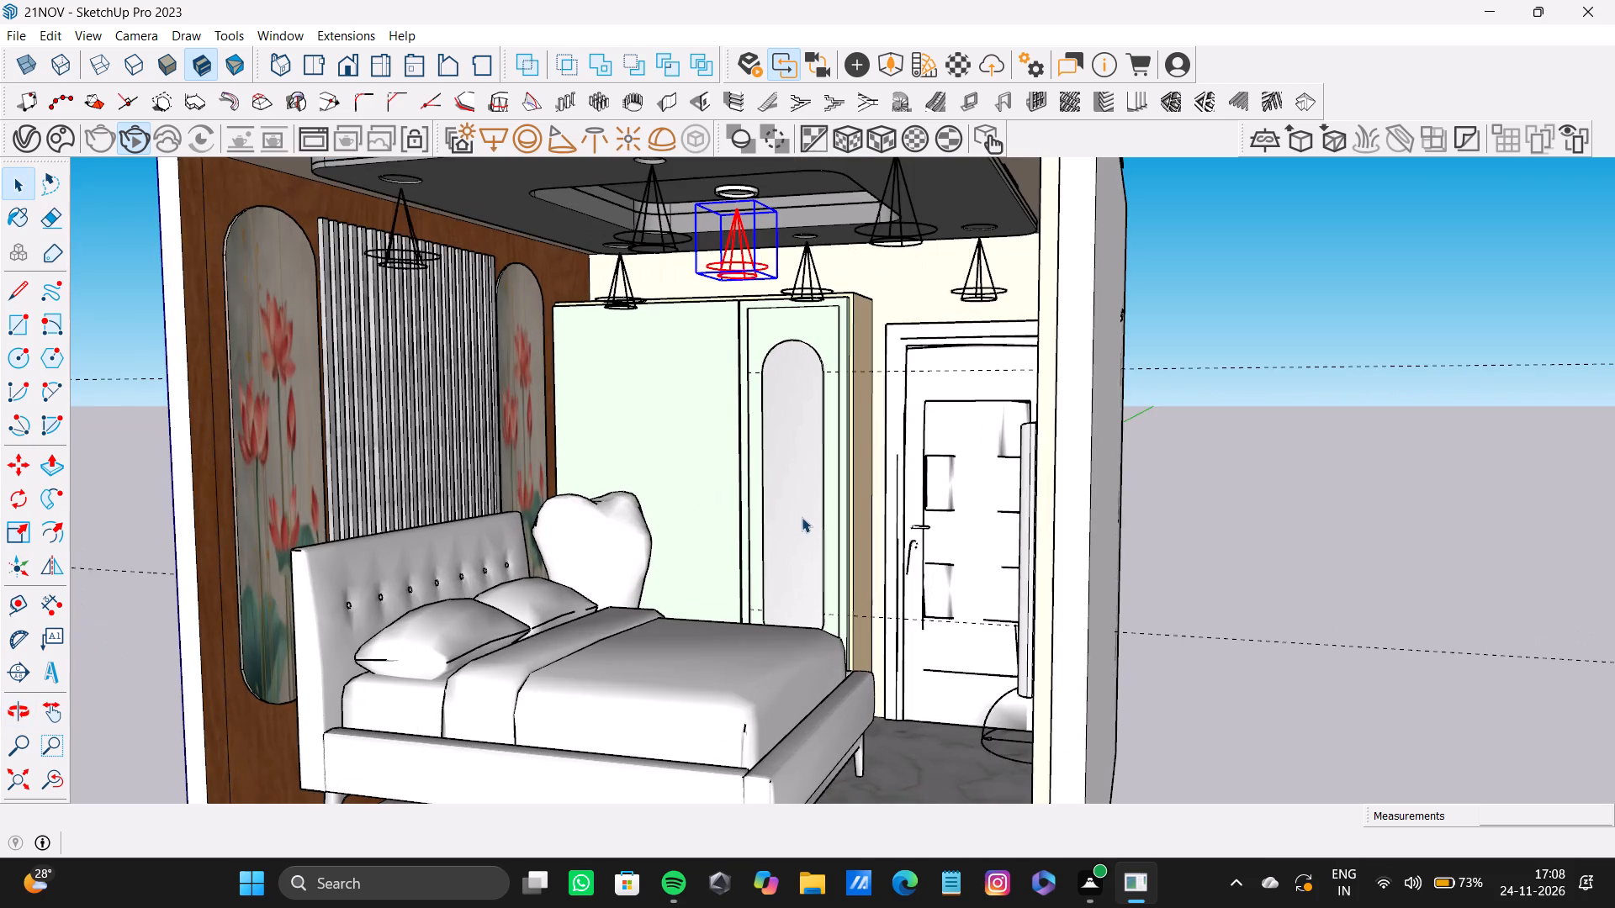
{"action": "middle_click_drag", "start_coordinate": [803, 517], "coordinate": [755, 604]}
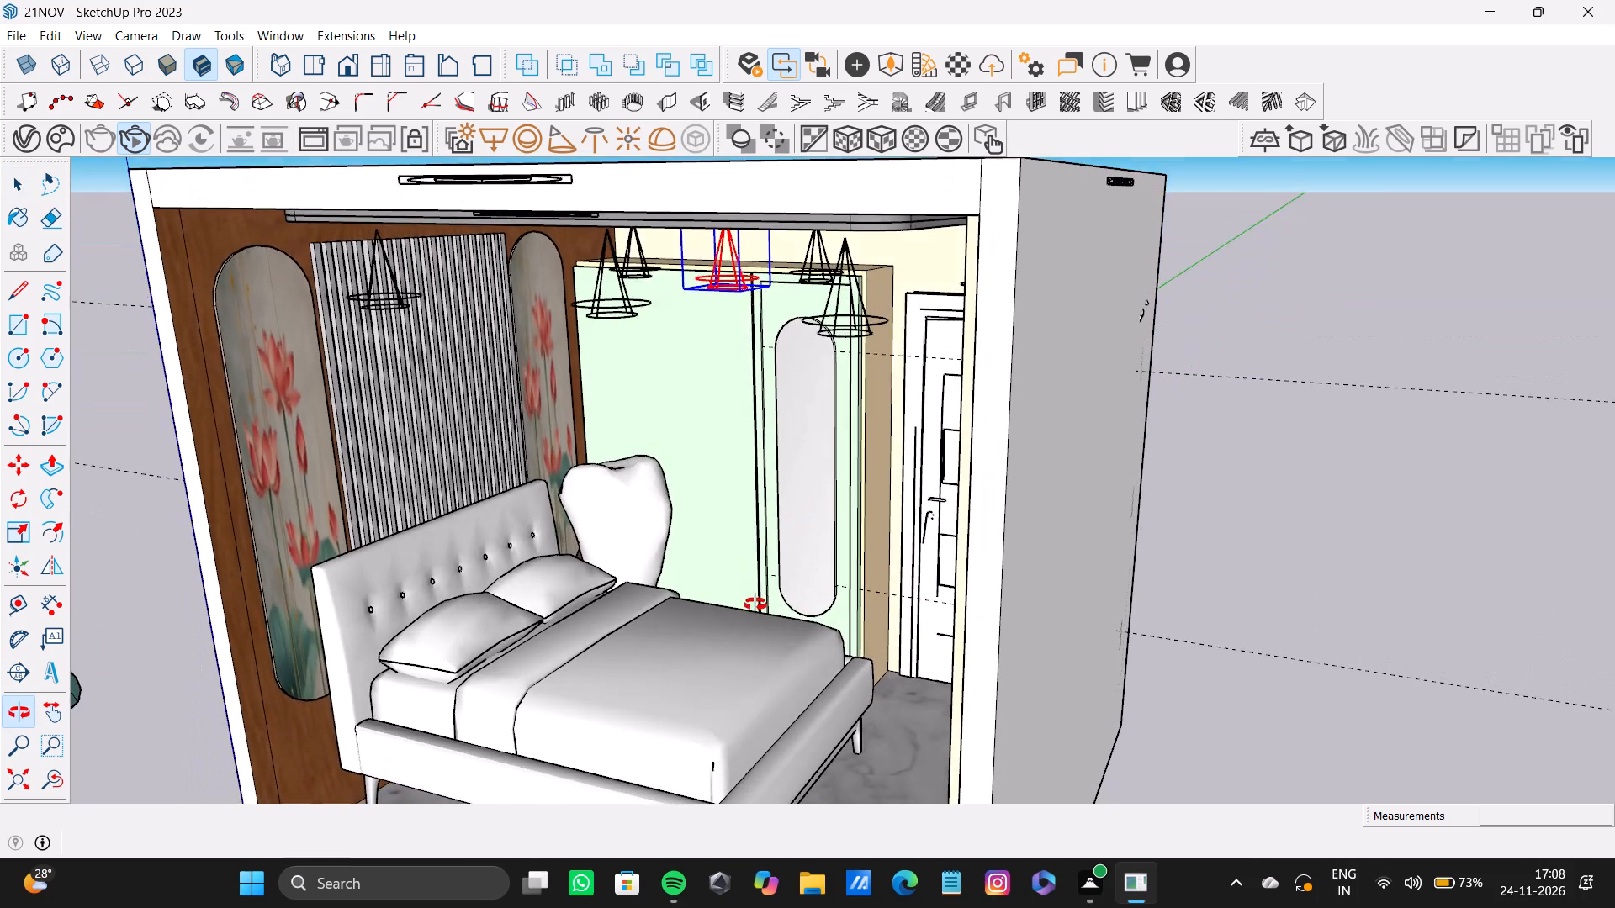
{"action": "middle_click_drag", "start_coordinate": [755, 604], "coordinate": [940, 646]}
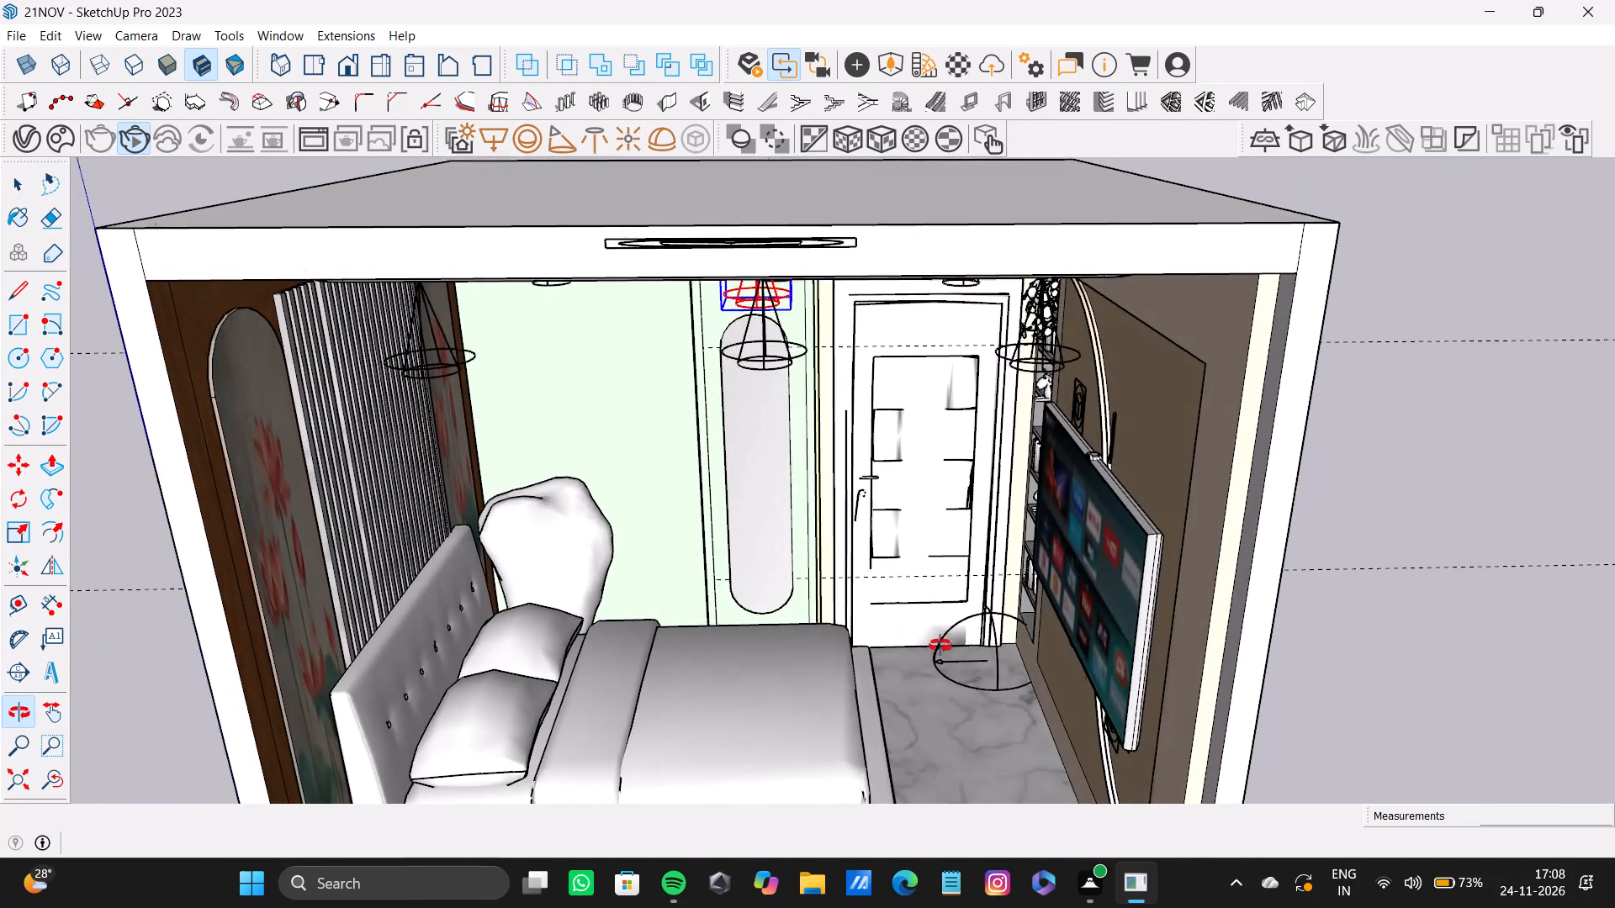
{"action": "middle_click_drag", "start_coordinate": [940, 646], "coordinate": [943, 647]}
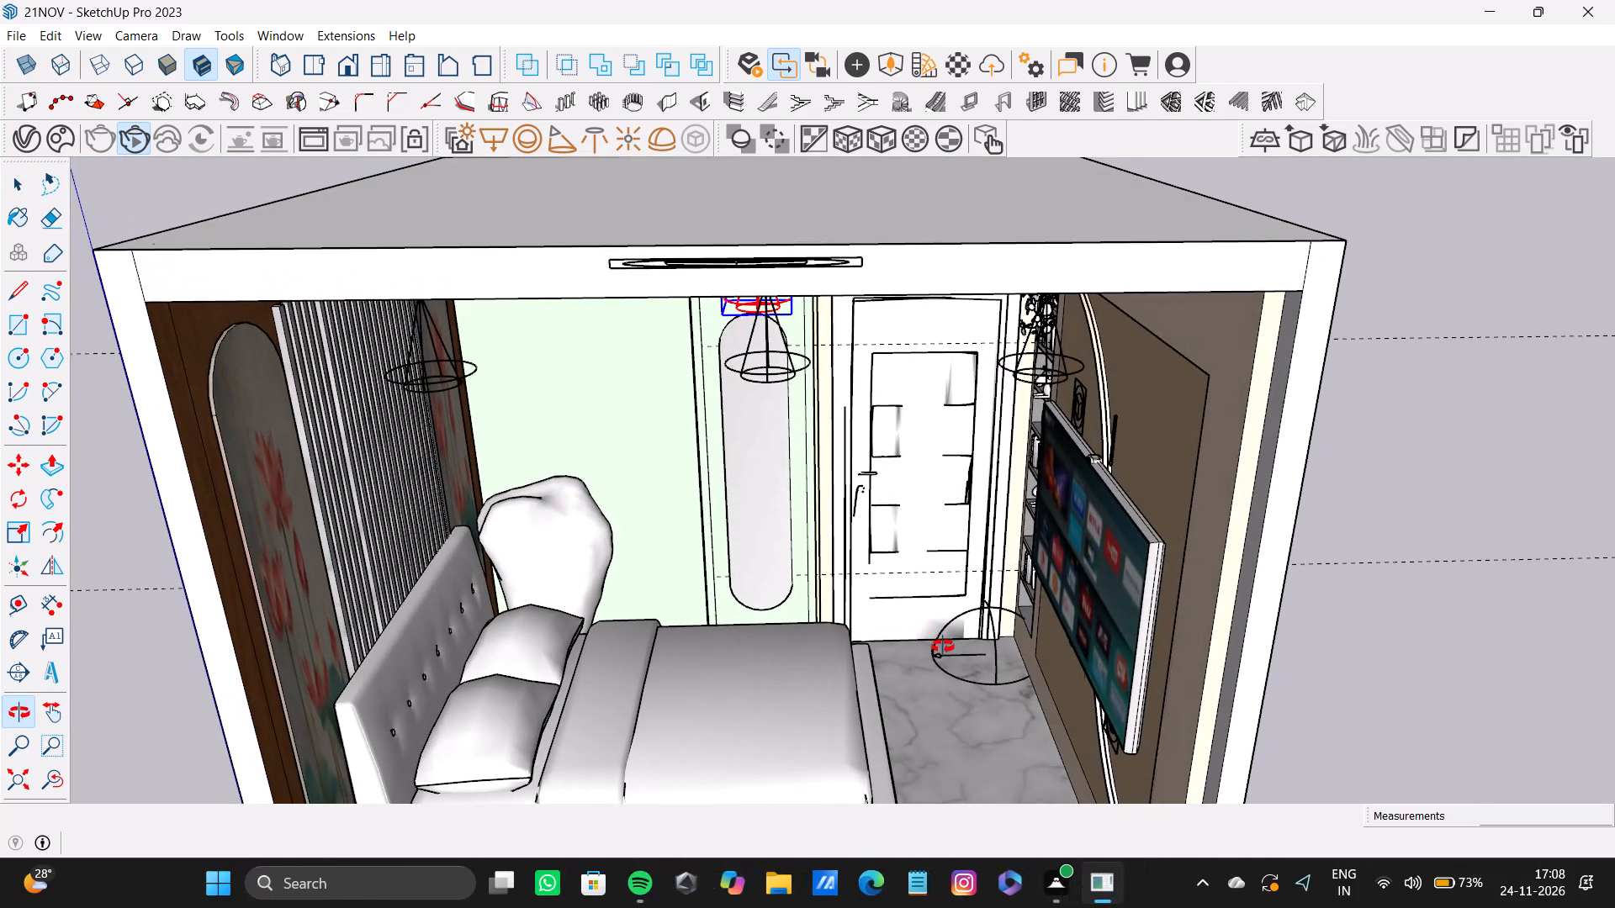
{"action": "middle_click_drag", "start_coordinate": [943, 647], "coordinate": [916, 549]}
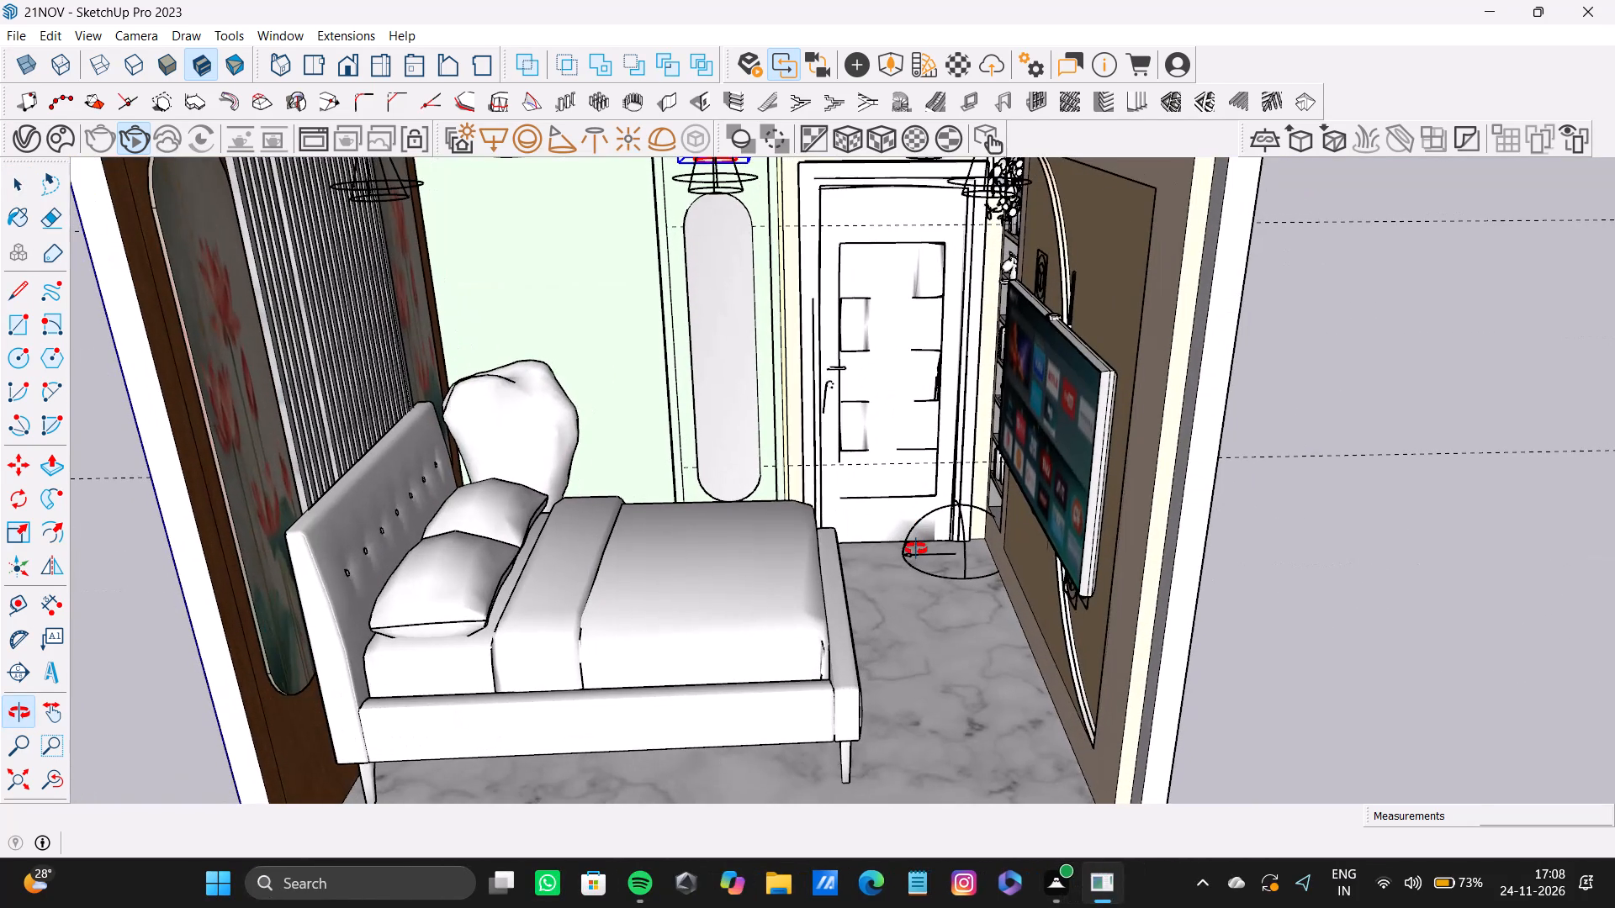
{"action": "middle_click_drag", "start_coordinate": [916, 549], "coordinate": [865, 542]}
{"action": "middle_click_drag", "start_coordinate": [824, 375], "coordinate": [808, 434], "text": "shift"}
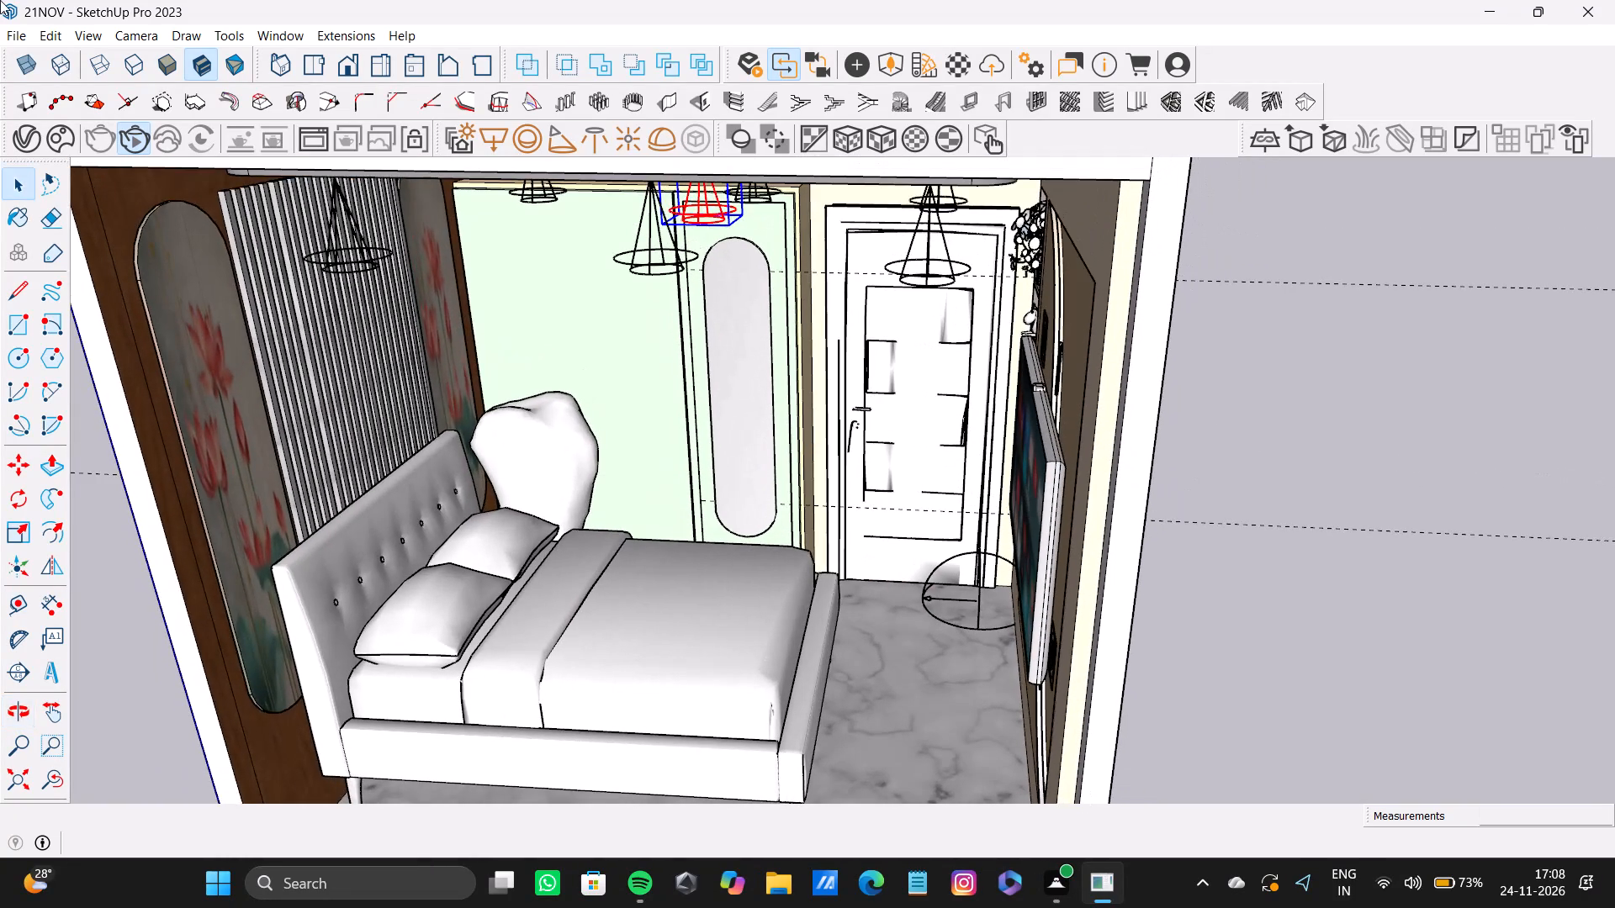
{"action": "left_click", "coordinate": [130, 141]}
{"action": "left_click", "coordinate": [124, 144]}
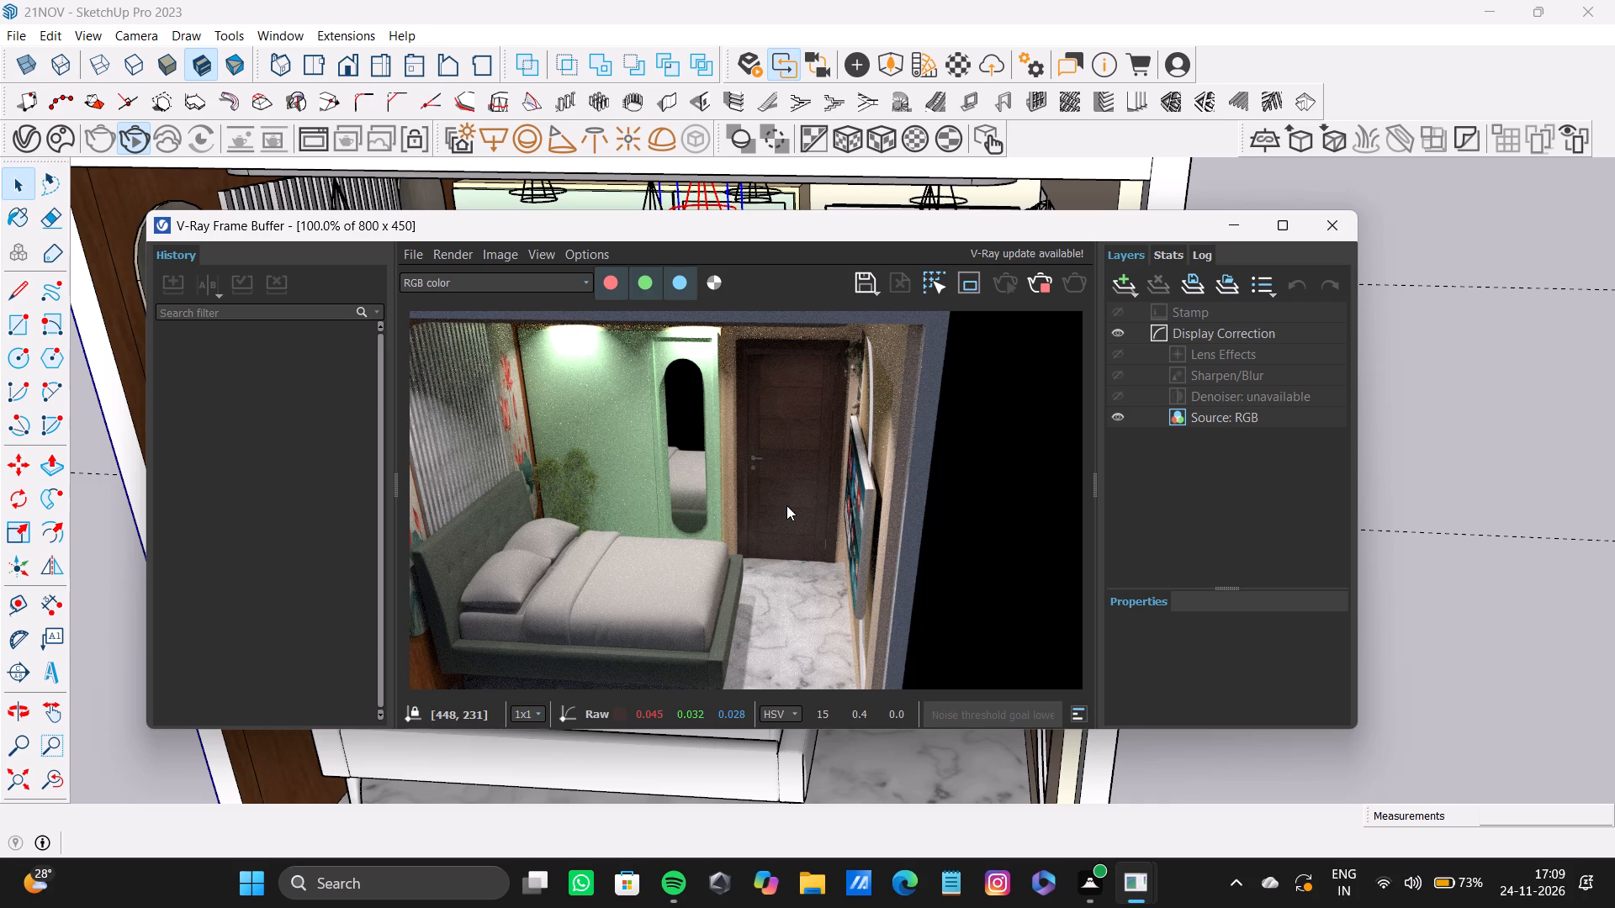
Reframe the running interactive render so the floral panel wall and the TV wall both show on either side of the bed.
{"action": "middle_click_drag", "start_coordinate": [1475, 275], "coordinate": [1582, 263], "text": "shift"}
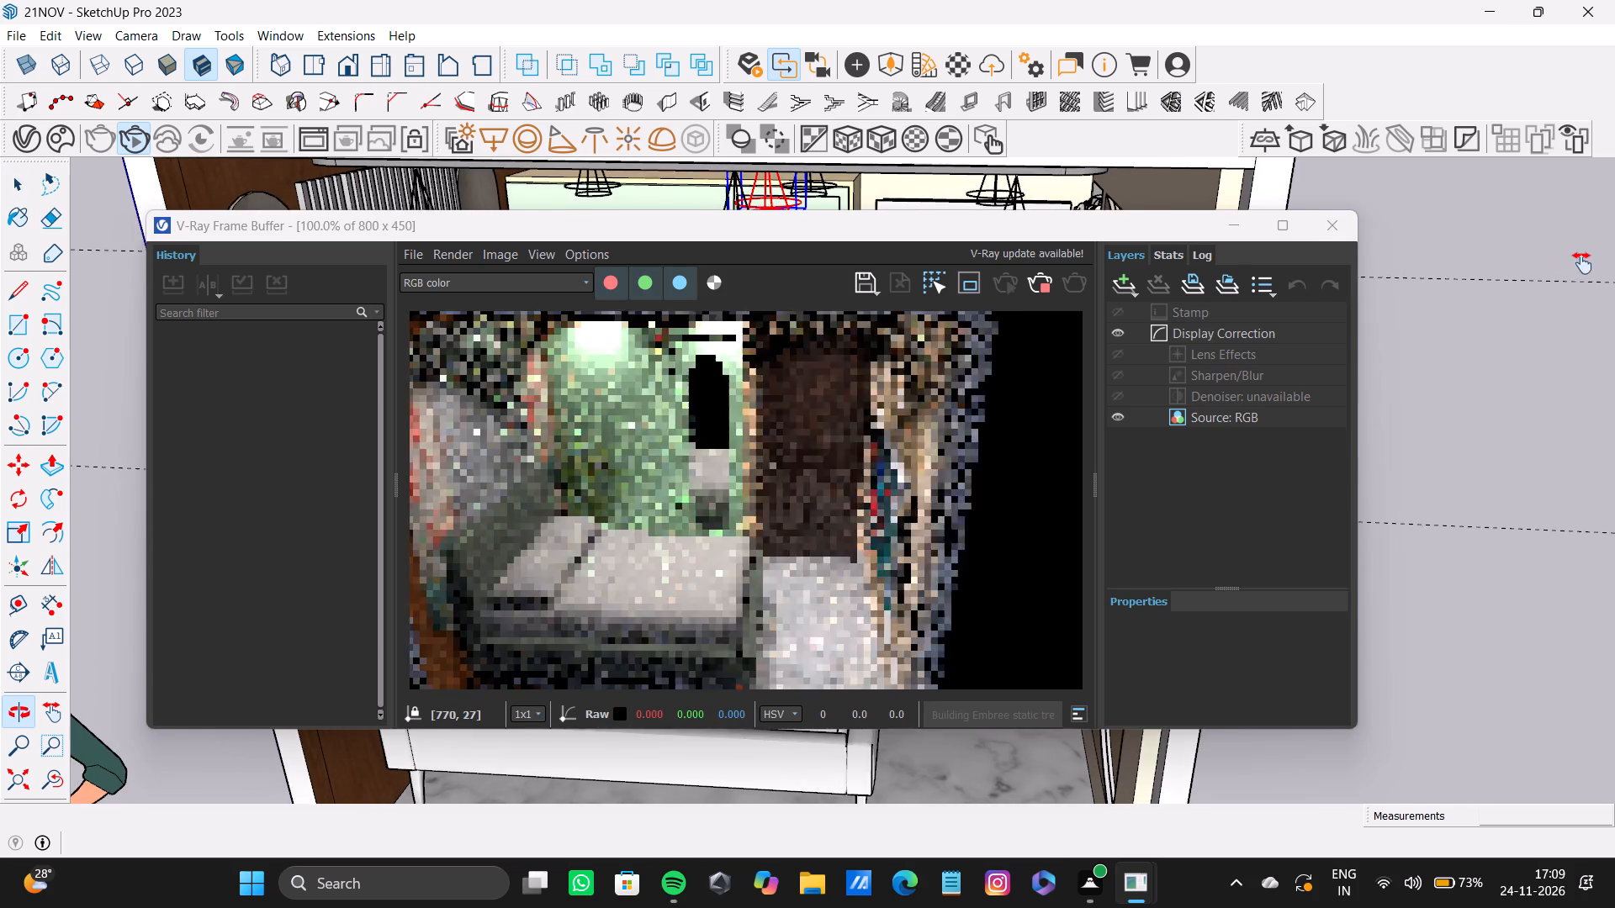
{"action": "middle_click_drag", "start_coordinate": [1582, 263], "coordinate": [1614, 274], "text": "shift"}
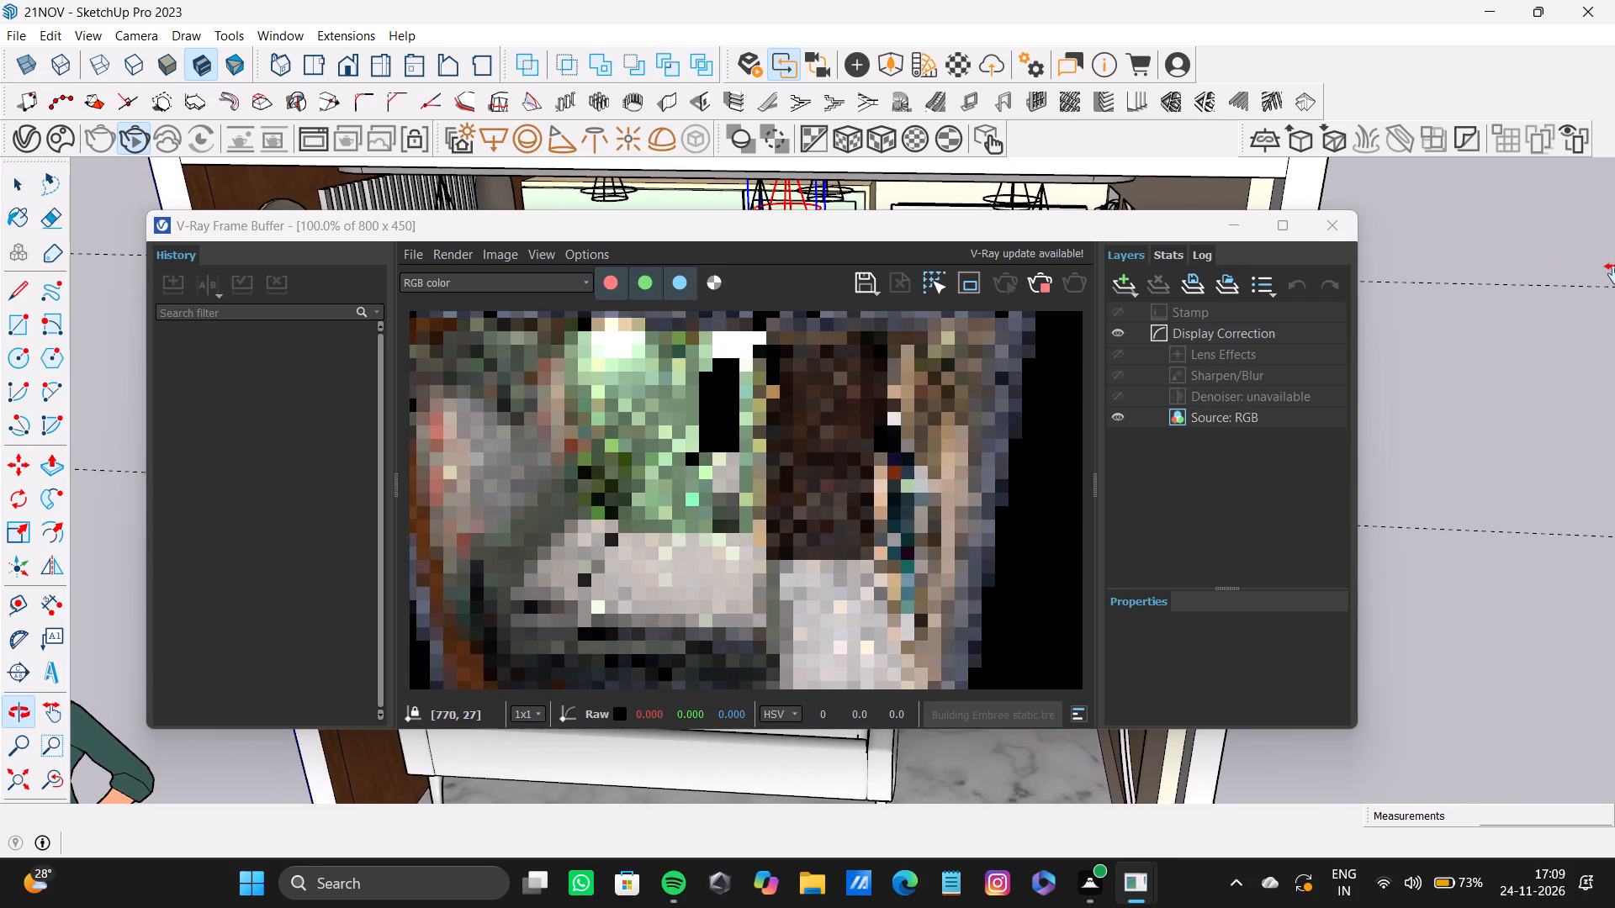
{"action": "middle_click_drag", "start_coordinate": [1614, 274], "coordinate": [1614, 261], "text": "shift"}
{"action": "middle_click_drag", "start_coordinate": [1471, 536], "coordinate": [1501, 517]}
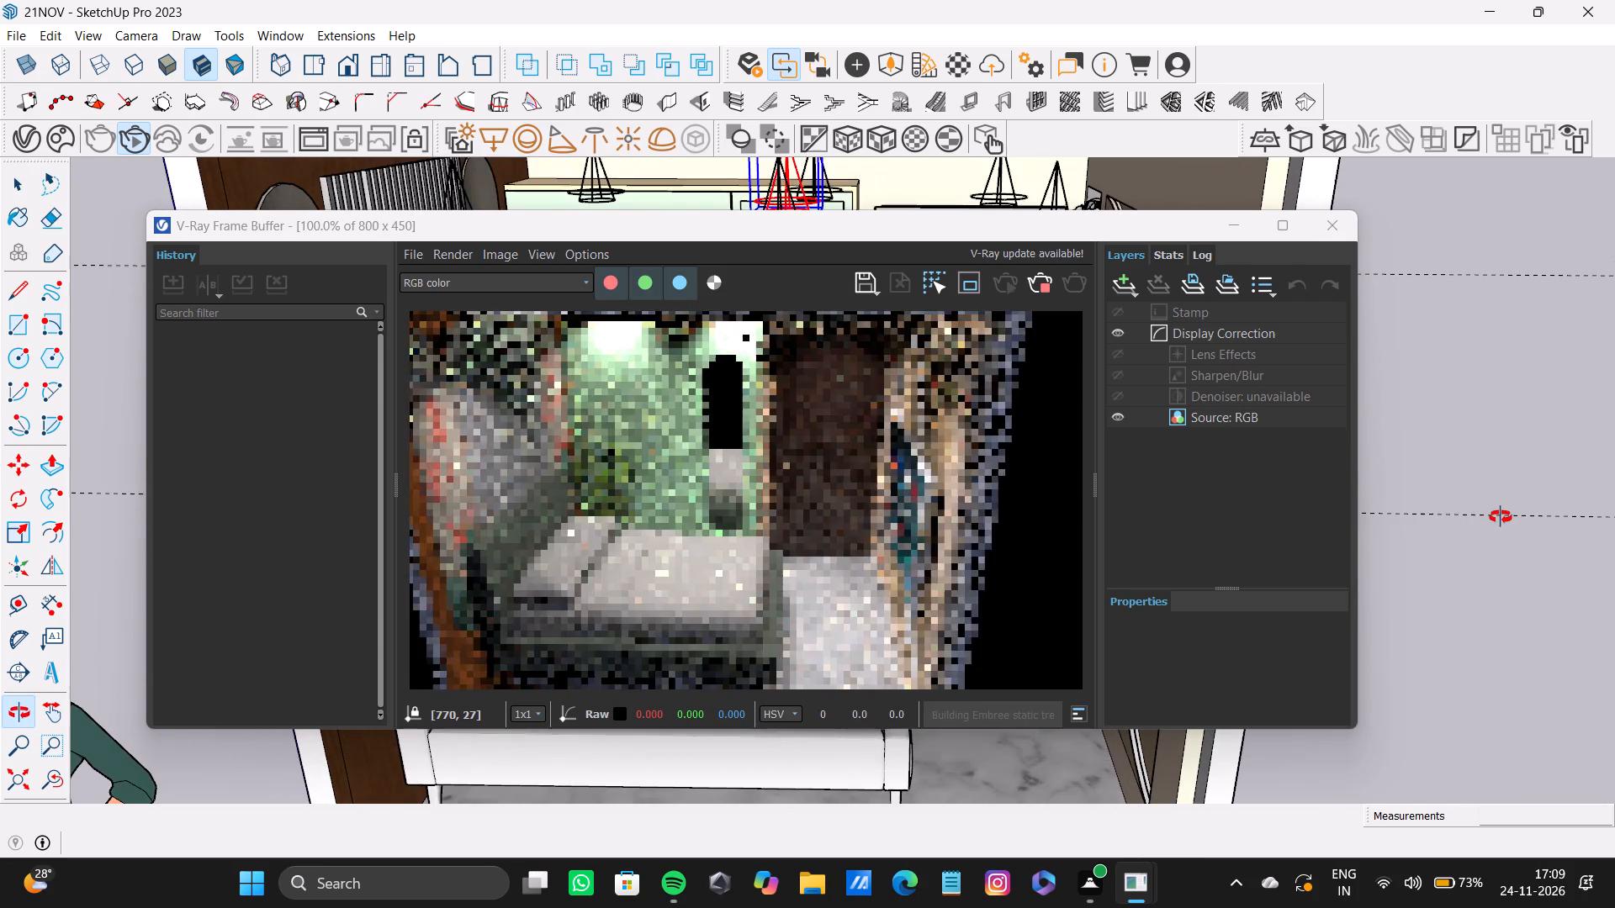
{"action": "middle_click_drag", "start_coordinate": [1501, 517], "coordinate": [1477, 535]}
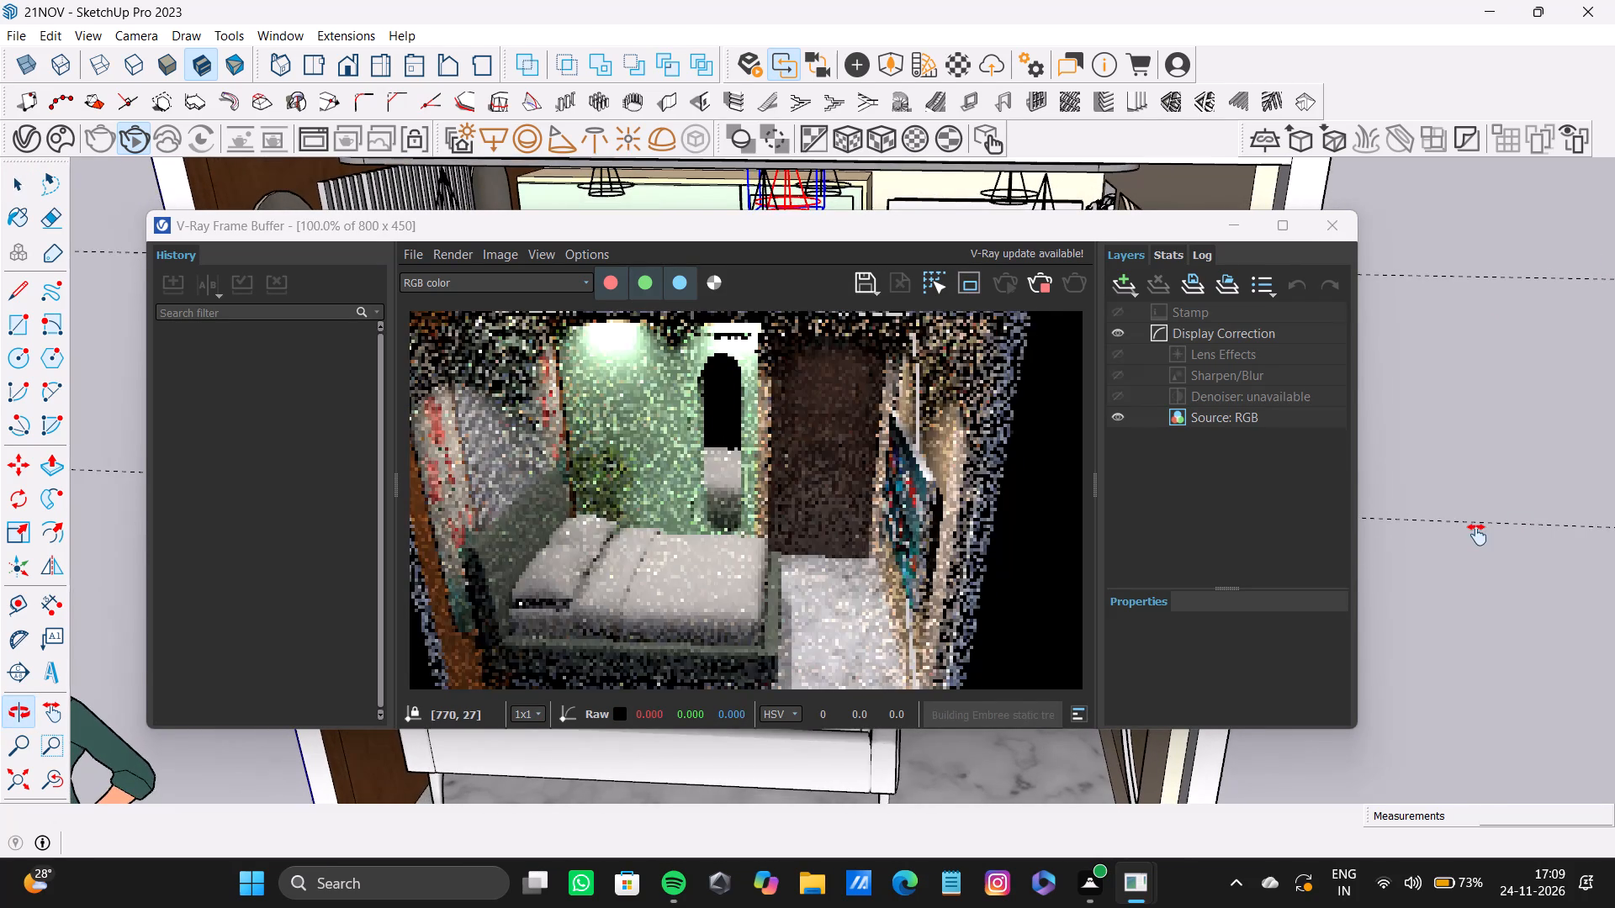
{"action": "middle_click_drag", "start_coordinate": [1477, 535], "coordinate": [1614, 513]}
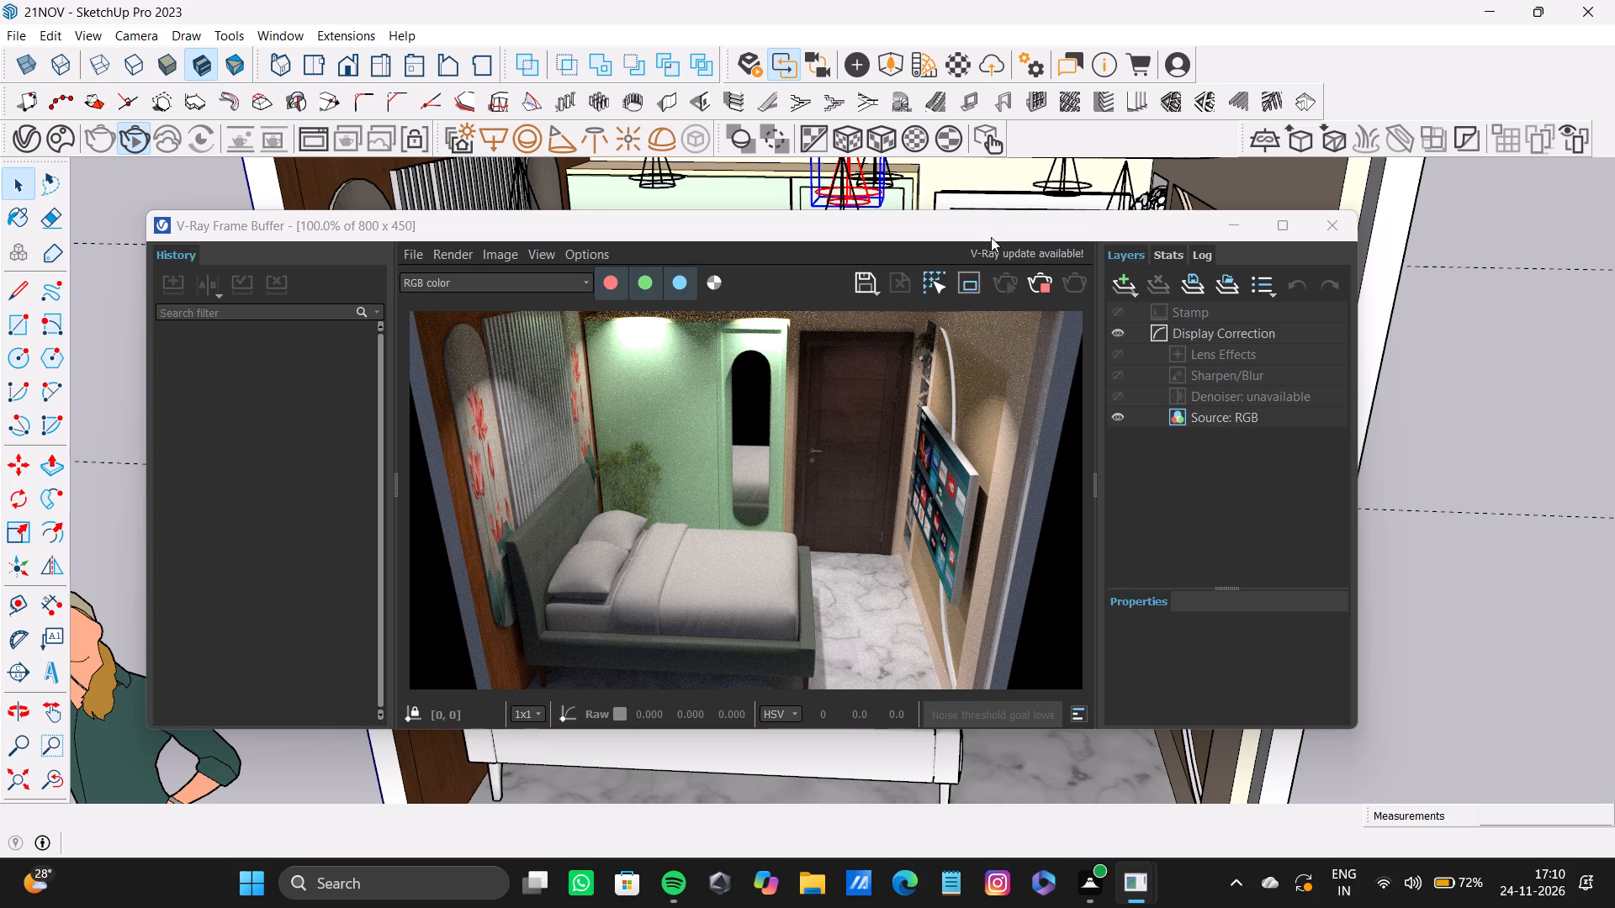
Save the current render channel as PNG "24th vray6" in the pdfs folder and close the V-Ray Frame Buffer.
{"action": "left_click", "coordinate": [865, 280]}
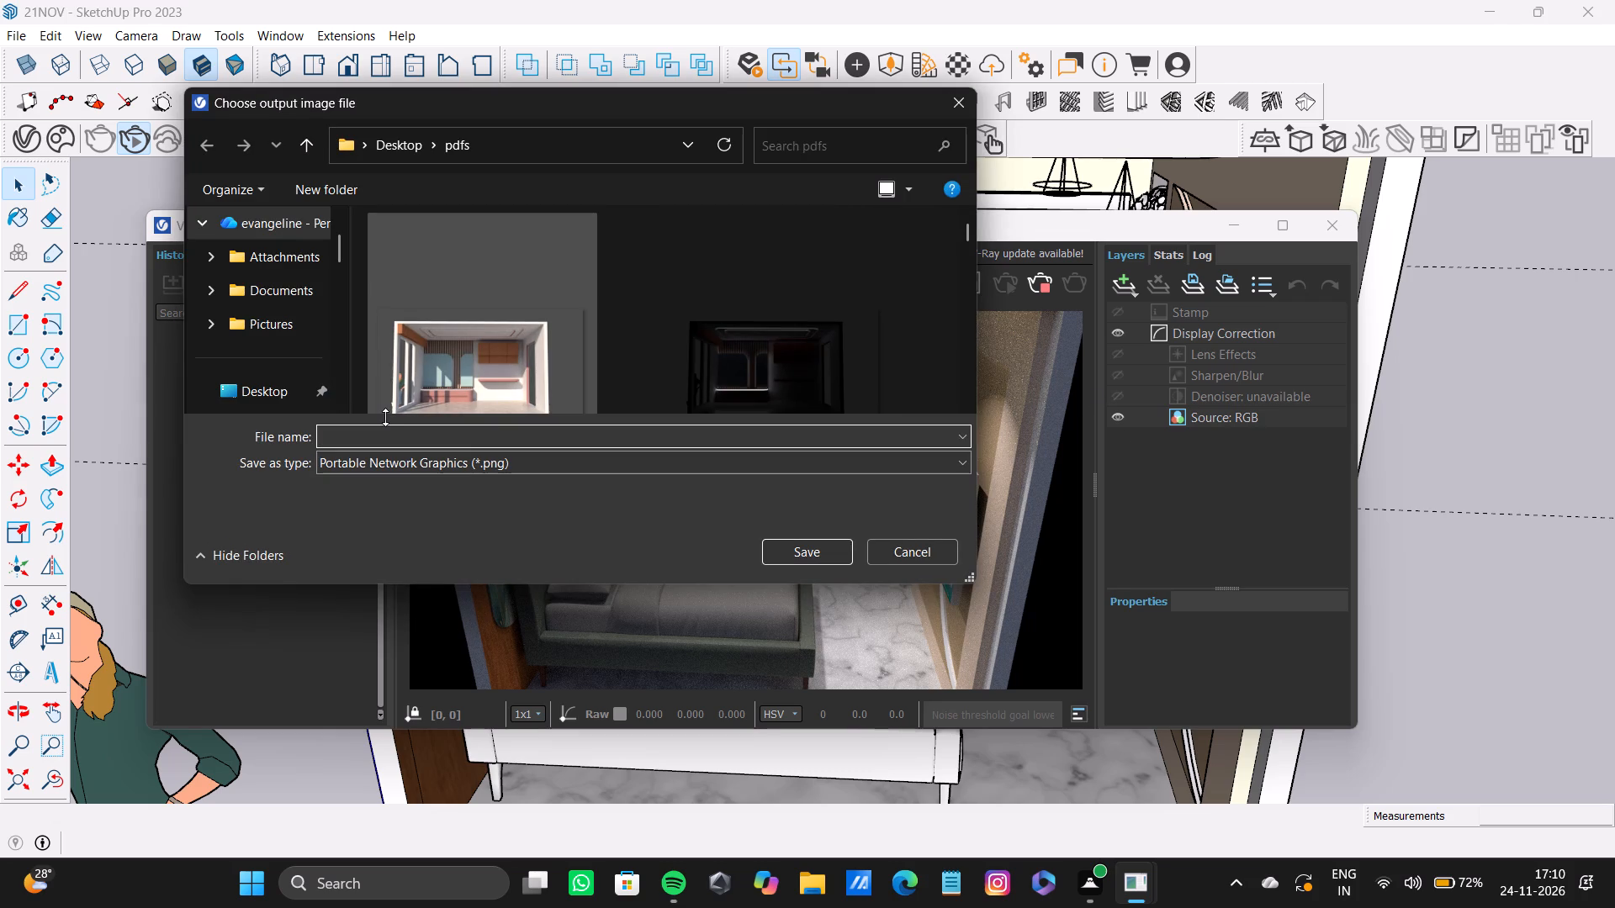
{"action": "left_click", "coordinate": [406, 436]}
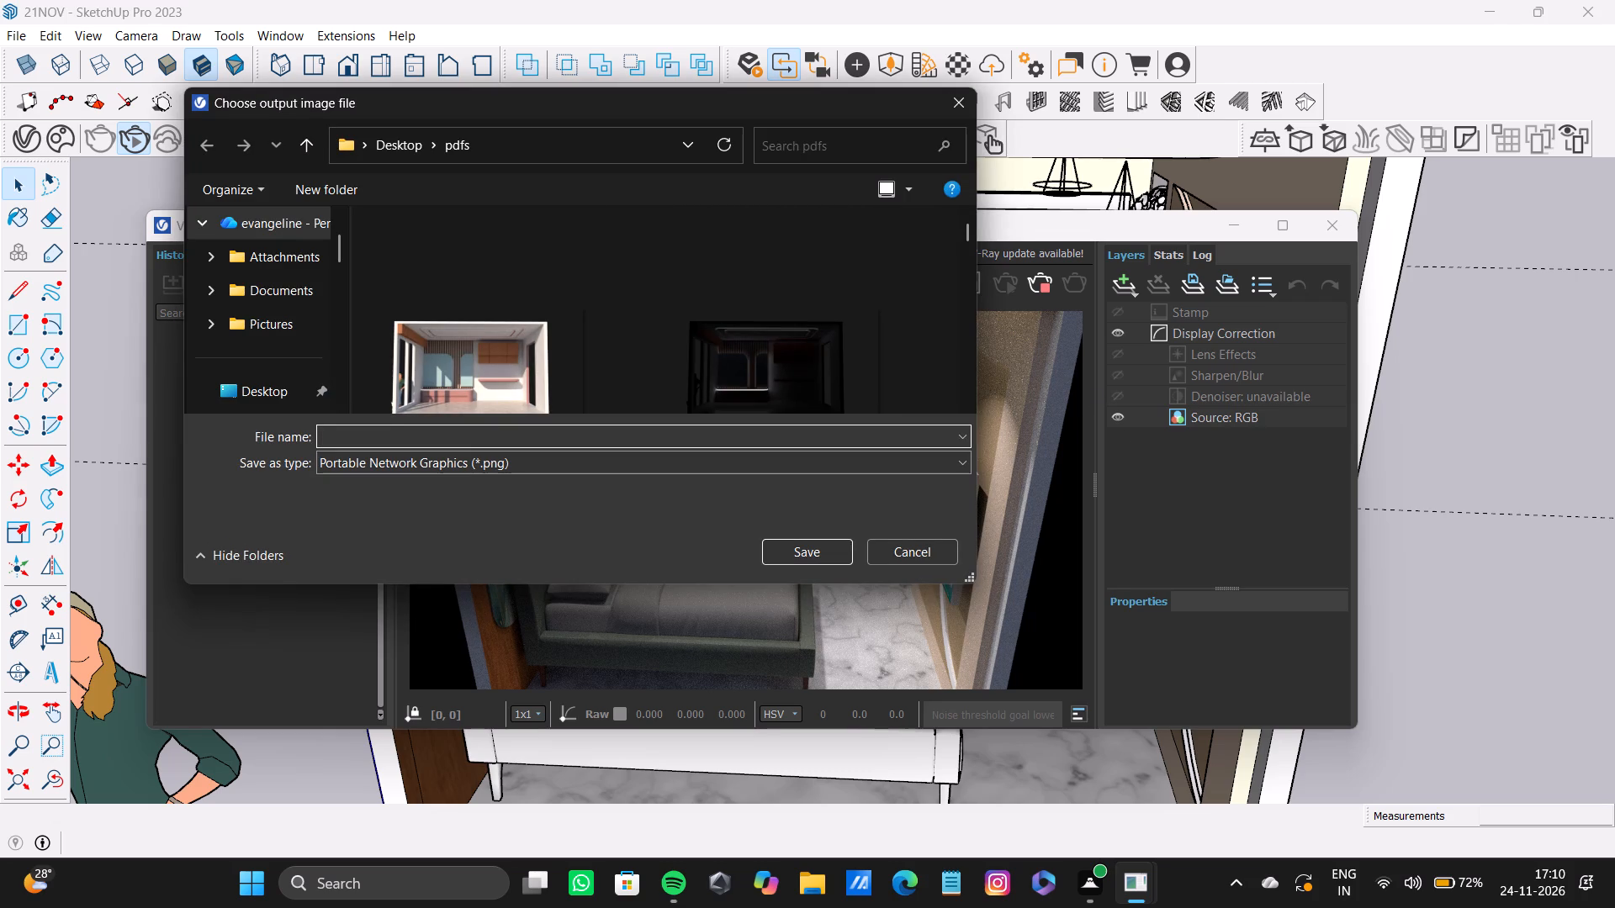
{"action": "type", "text": "24th"}
{"action": "key", "text": "space"}
{"action": "type", "text": "vray"}
{"action": "key", "text": "6"}
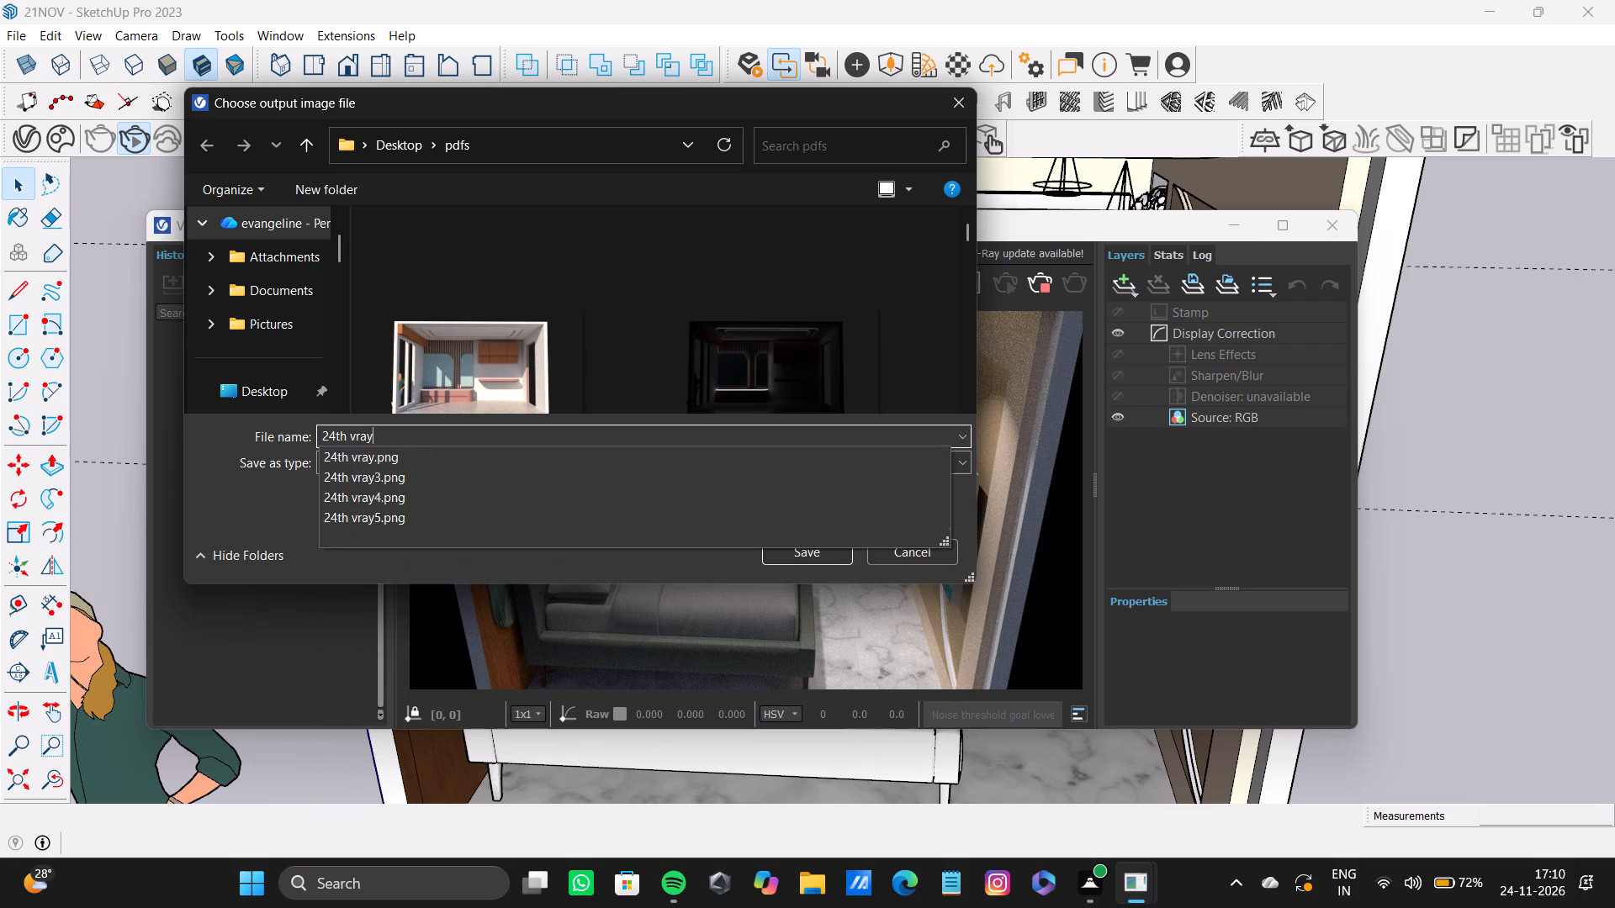
{"action": "key", "text": "Return"}
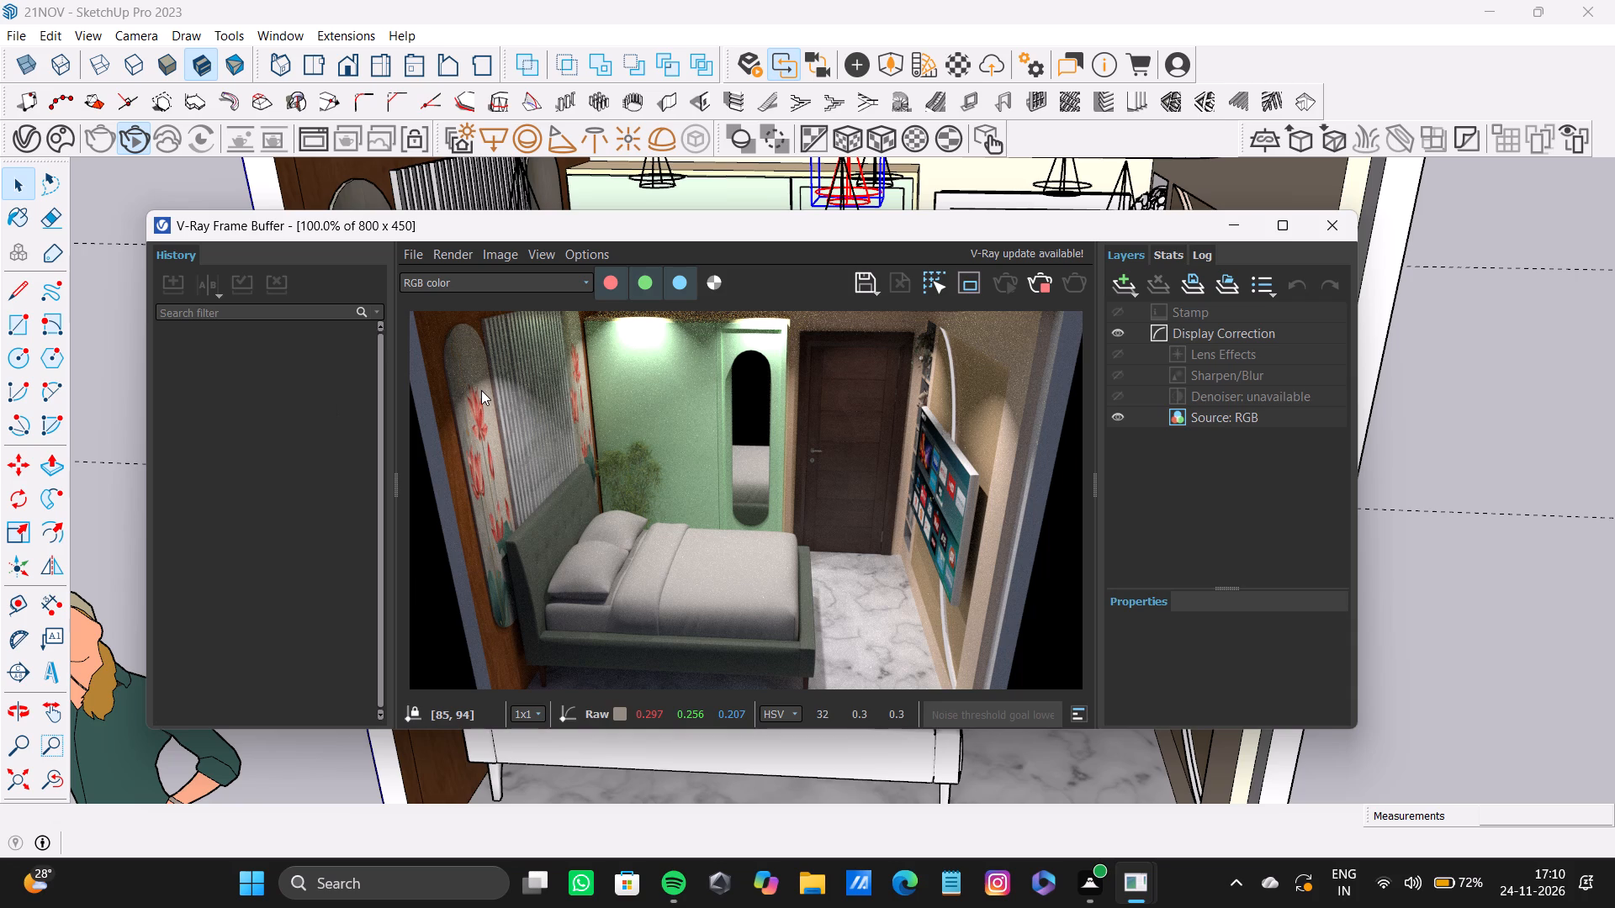
{"action": "left_click", "coordinate": [1354, 226]}
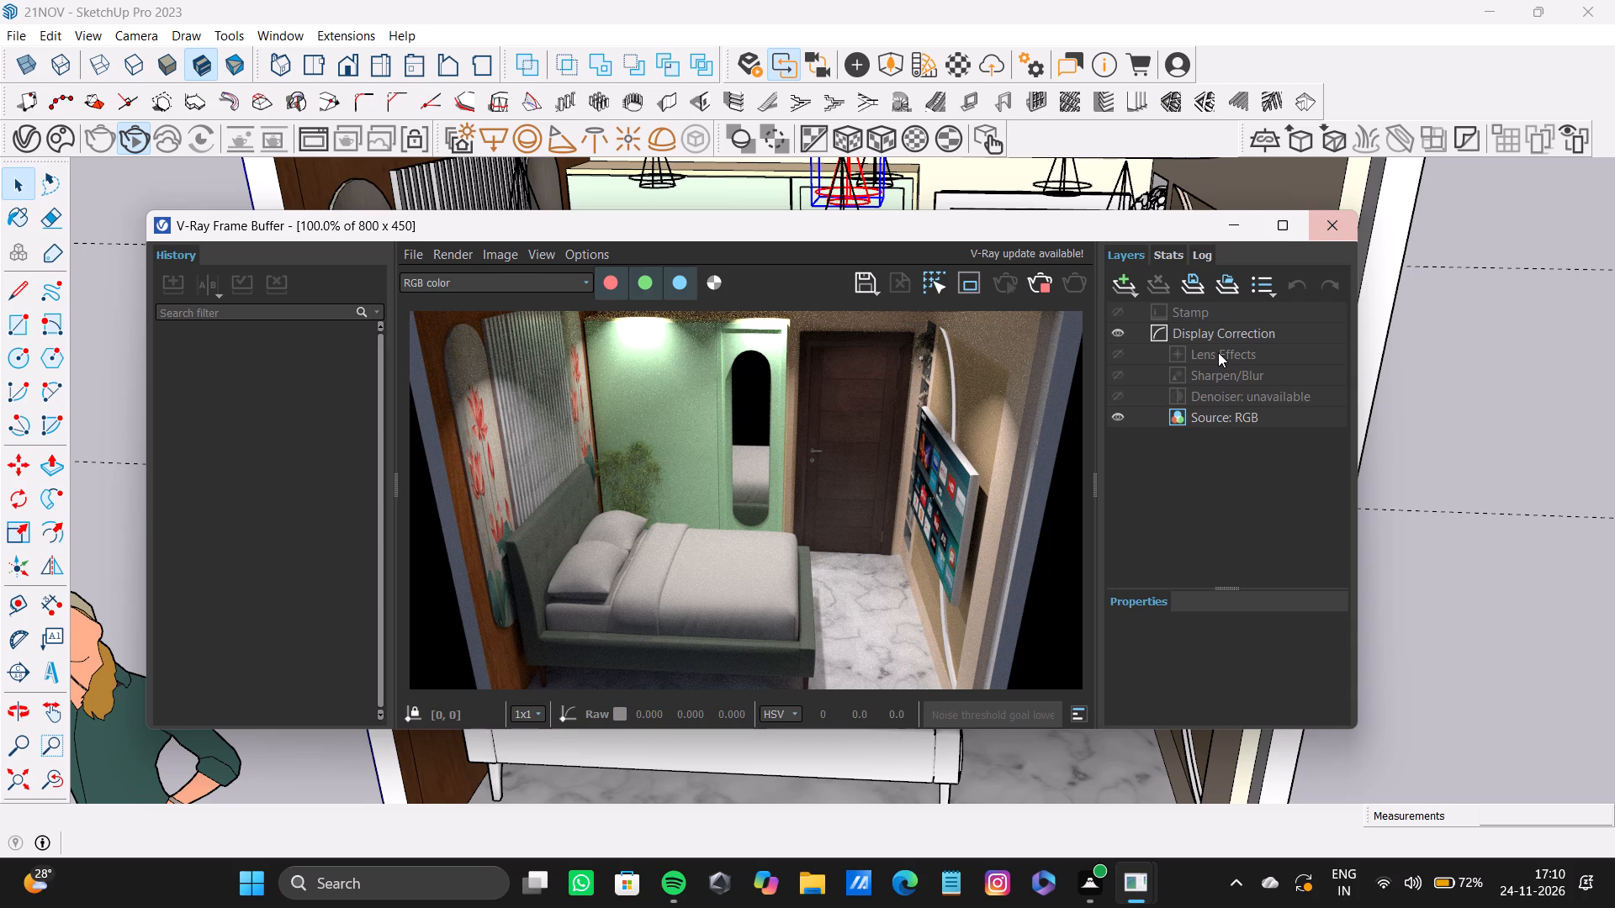
Start an interactive V-Ray render from a low angle looking up at the false ceiling, with the wardrobe, door and TV wall in view.
{"action": "middle_click_drag", "start_coordinate": [1100, 565], "coordinate": [1120, 323]}
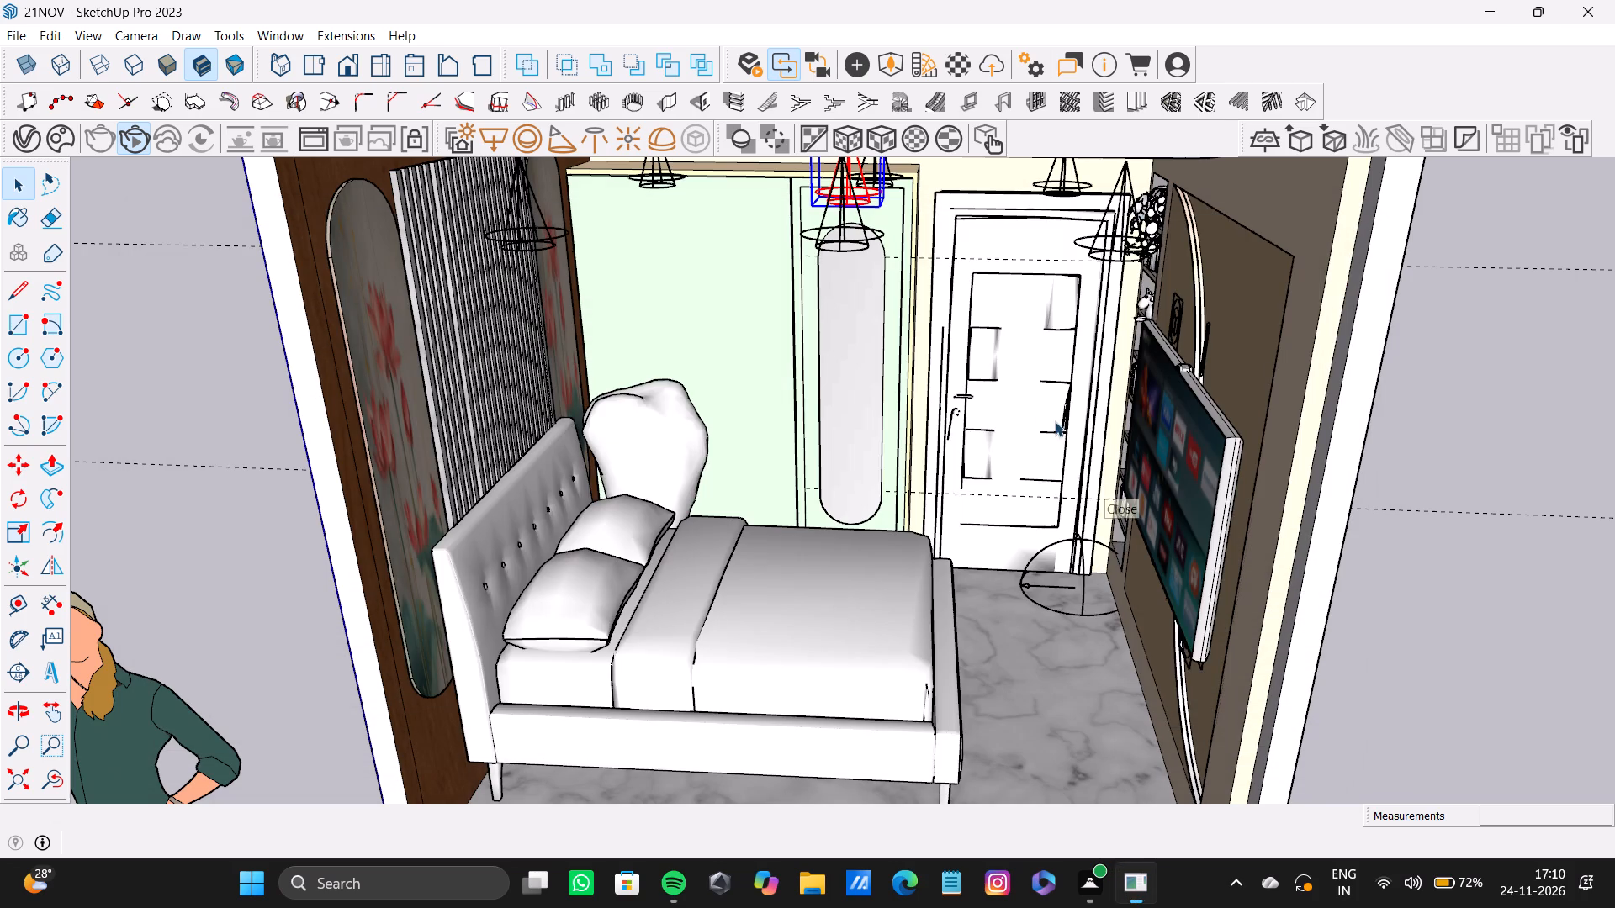
{"action": "middle_click_drag", "start_coordinate": [1048, 543], "coordinate": [1050, 285]}
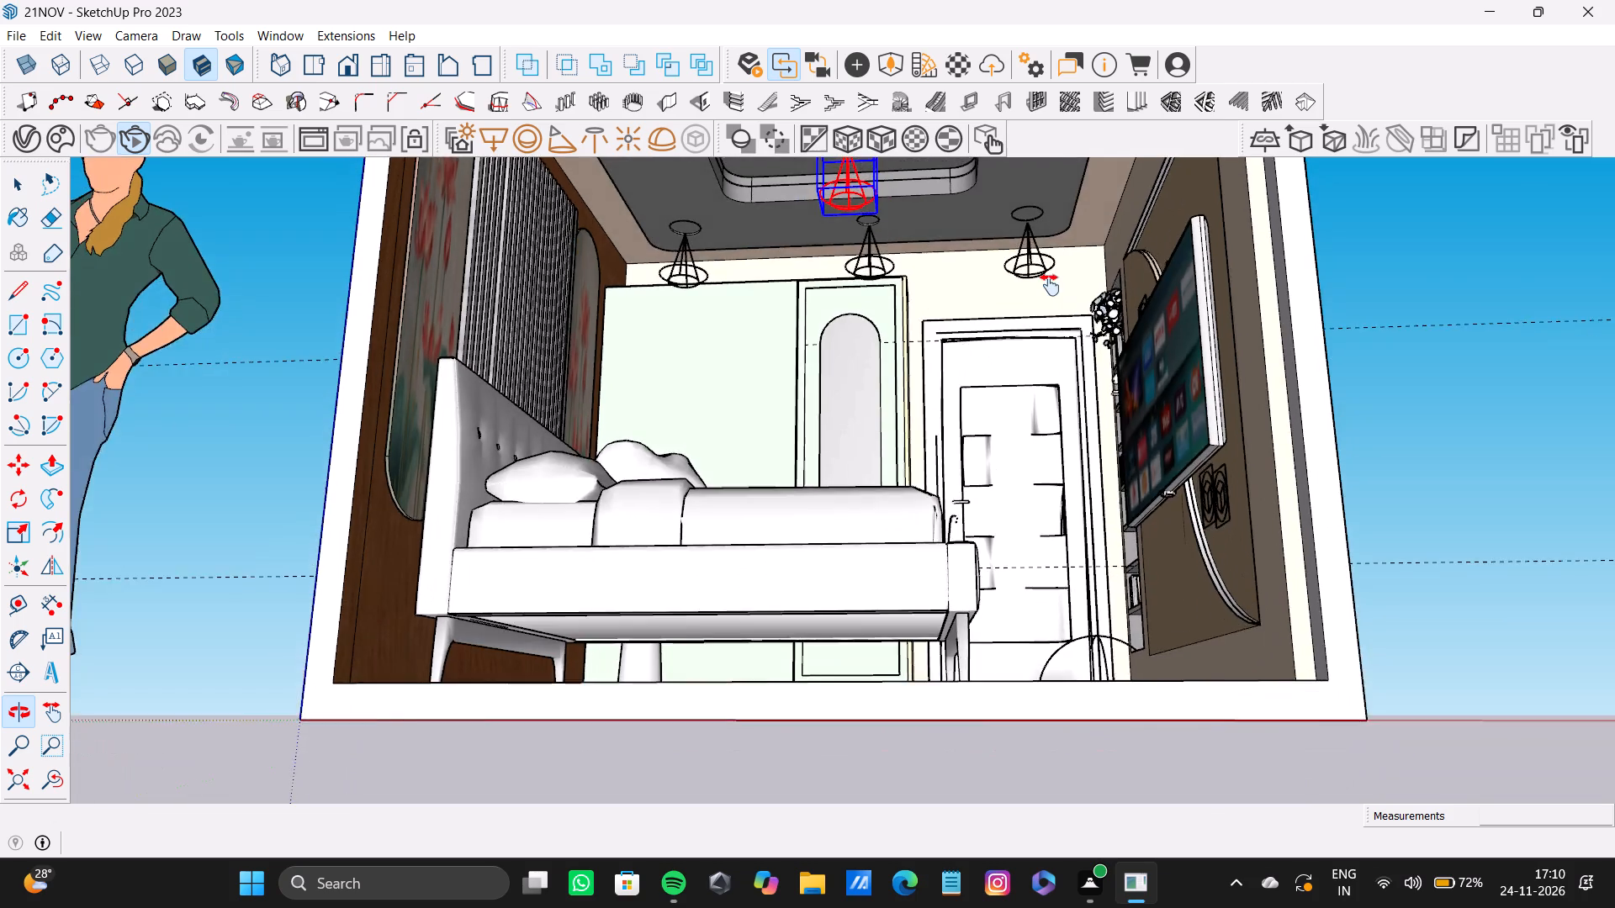
{"action": "middle_click_drag", "start_coordinate": [1050, 285], "coordinate": [1123, 397]}
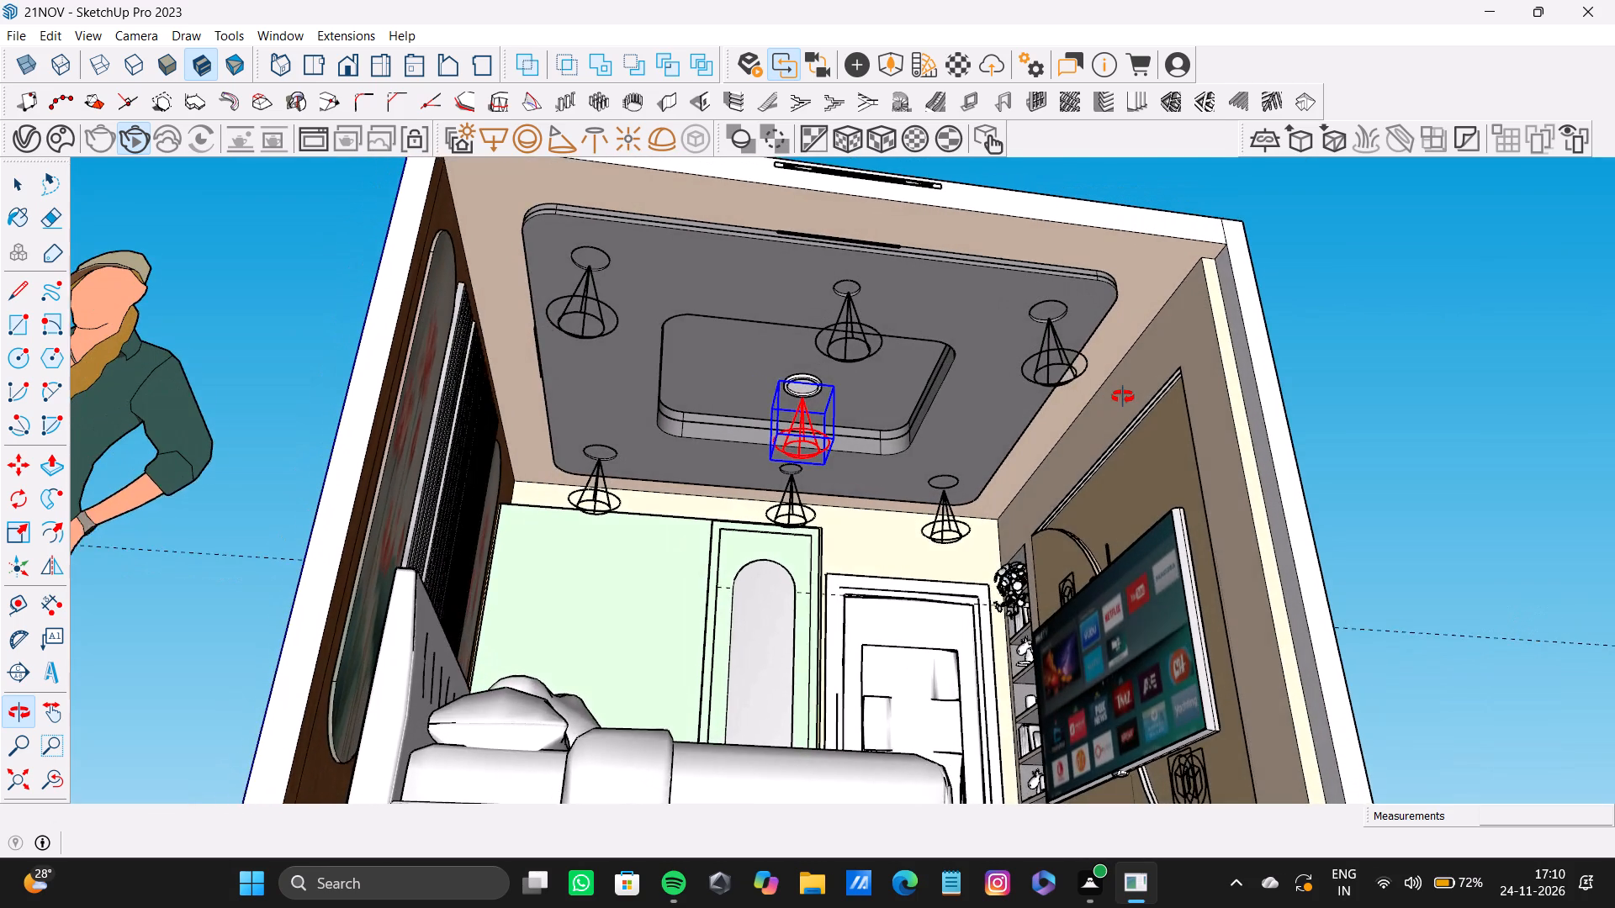
{"action": "middle_click_drag", "start_coordinate": [1123, 397], "coordinate": [1139, 400]}
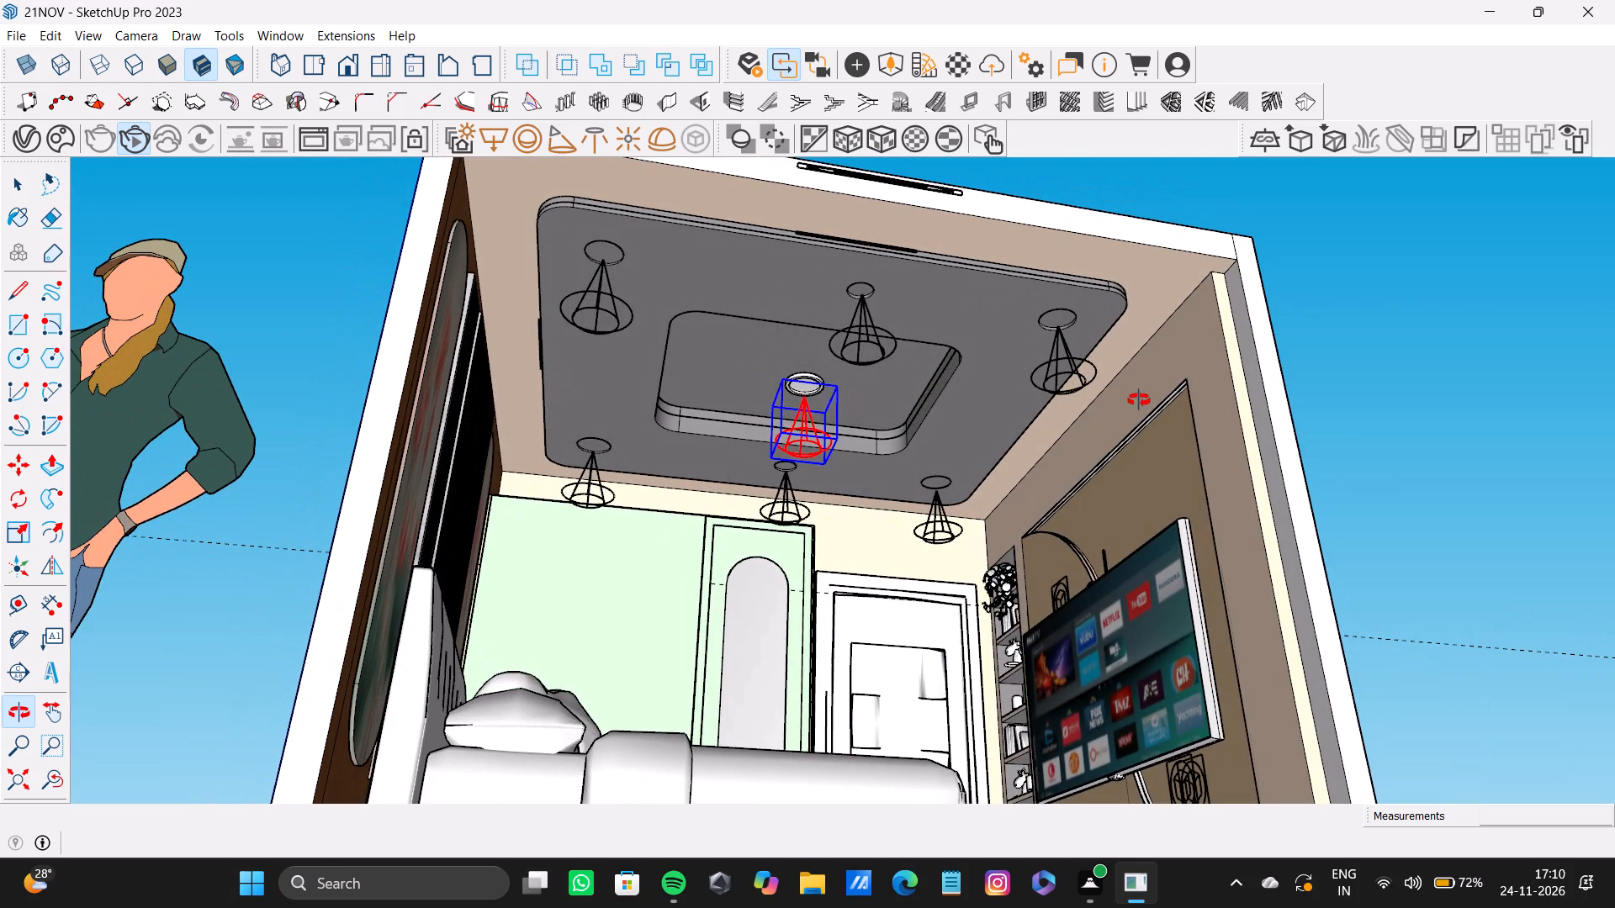
{"action": "middle_click_drag", "start_coordinate": [1139, 400], "coordinate": [1132, 405]}
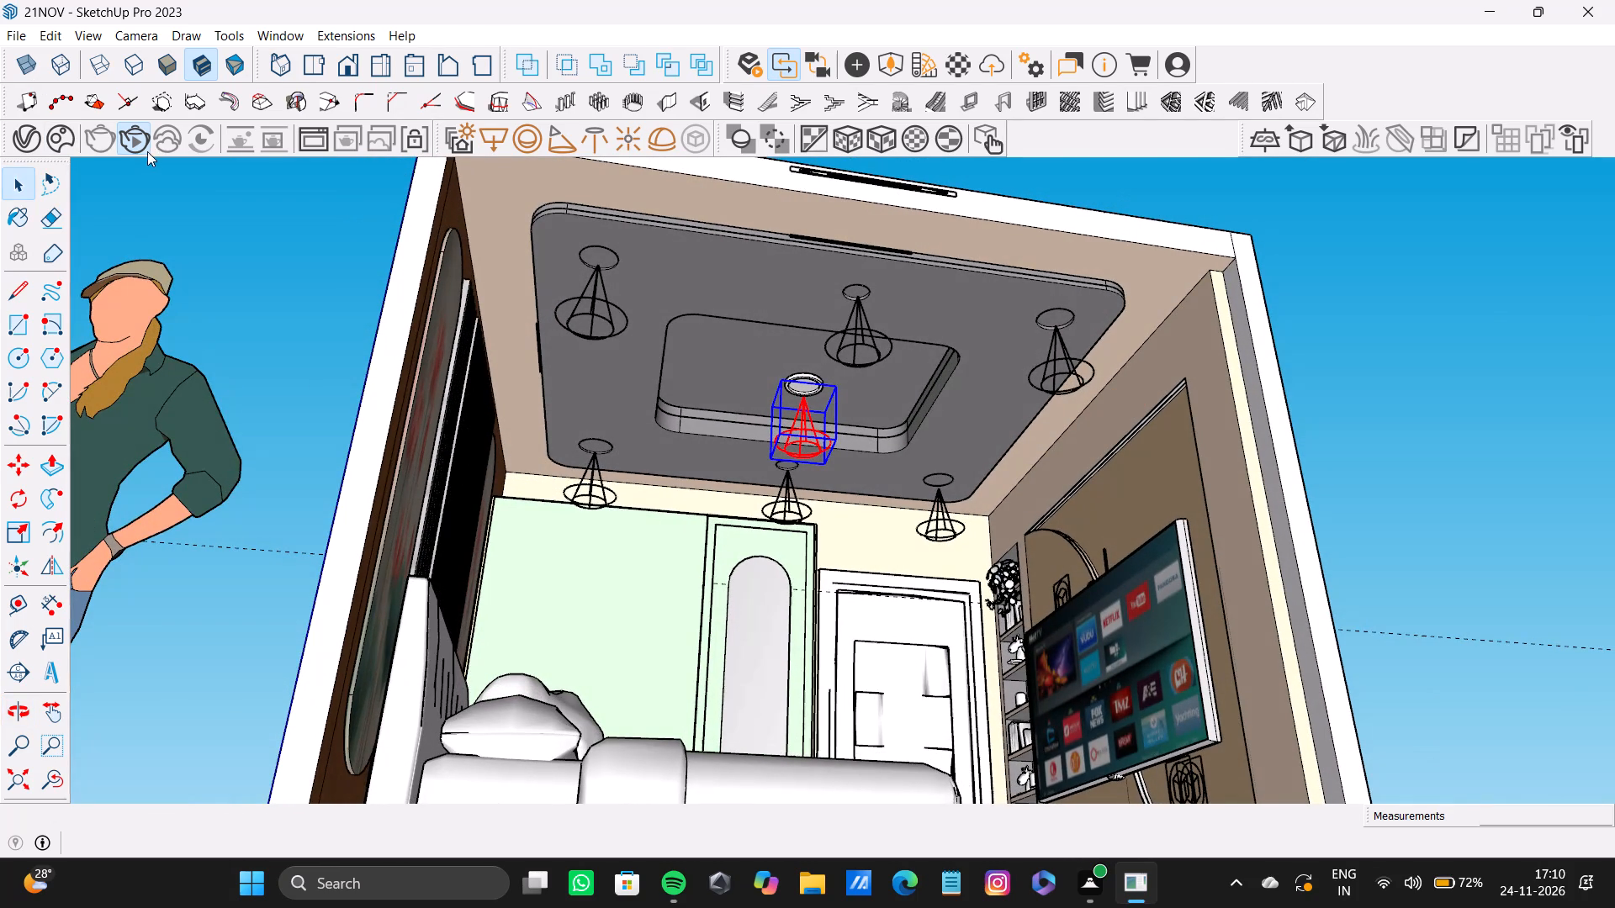
{"action": "left_click", "coordinate": [139, 141]}
{"action": "left_click", "coordinate": [132, 141]}
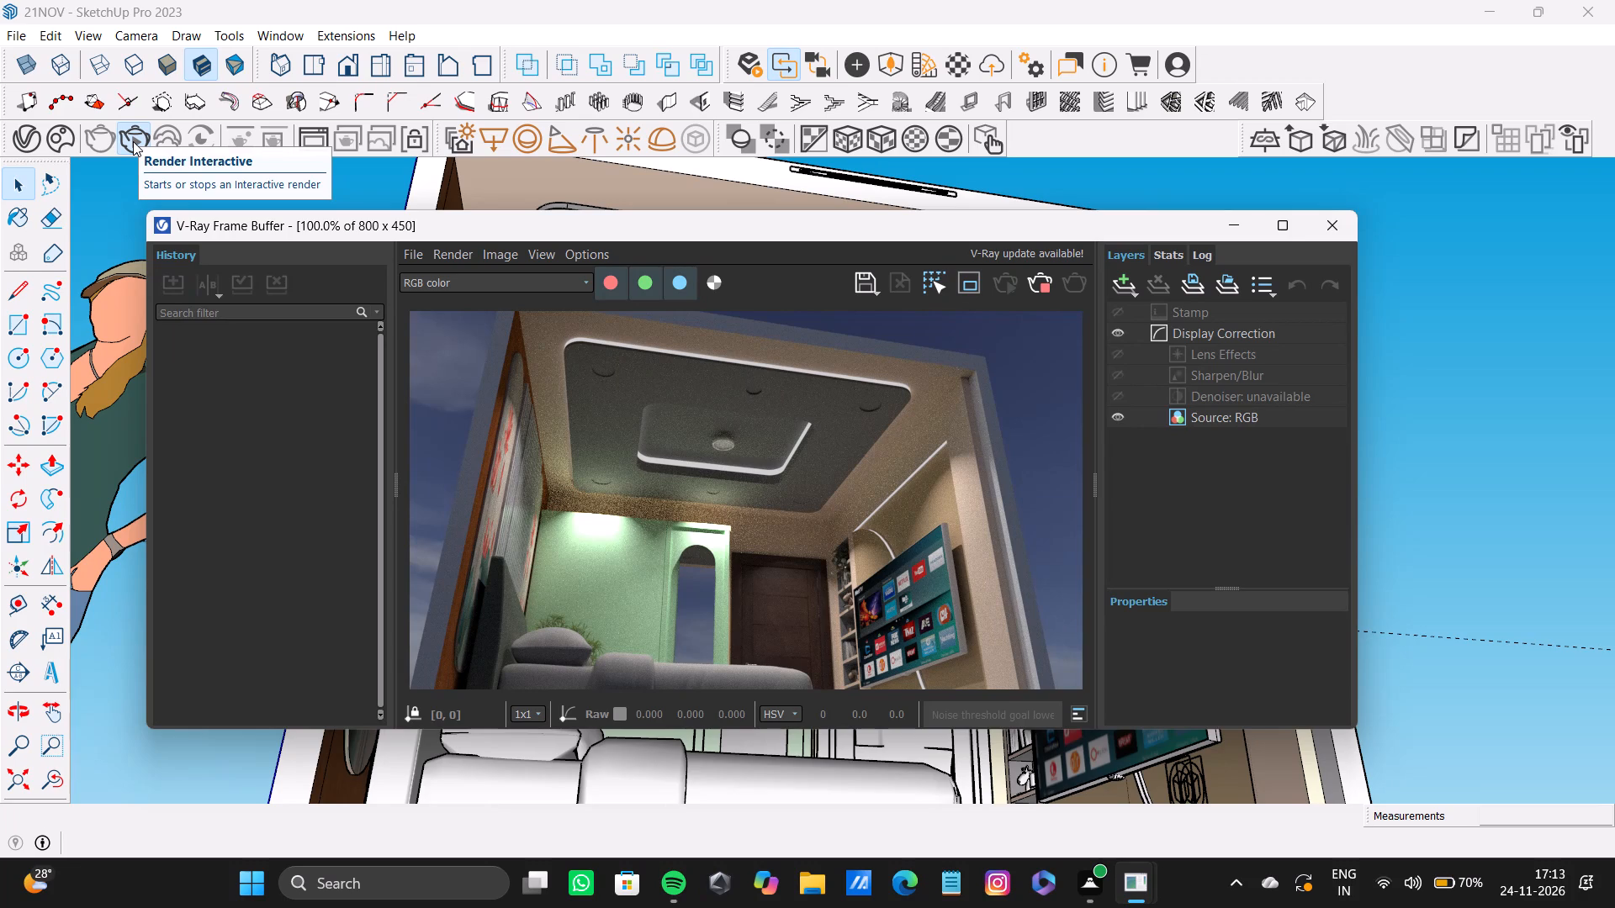
{"action": "right_click_drag", "start_coordinate": [133, 141], "coordinate": [105, 109]}
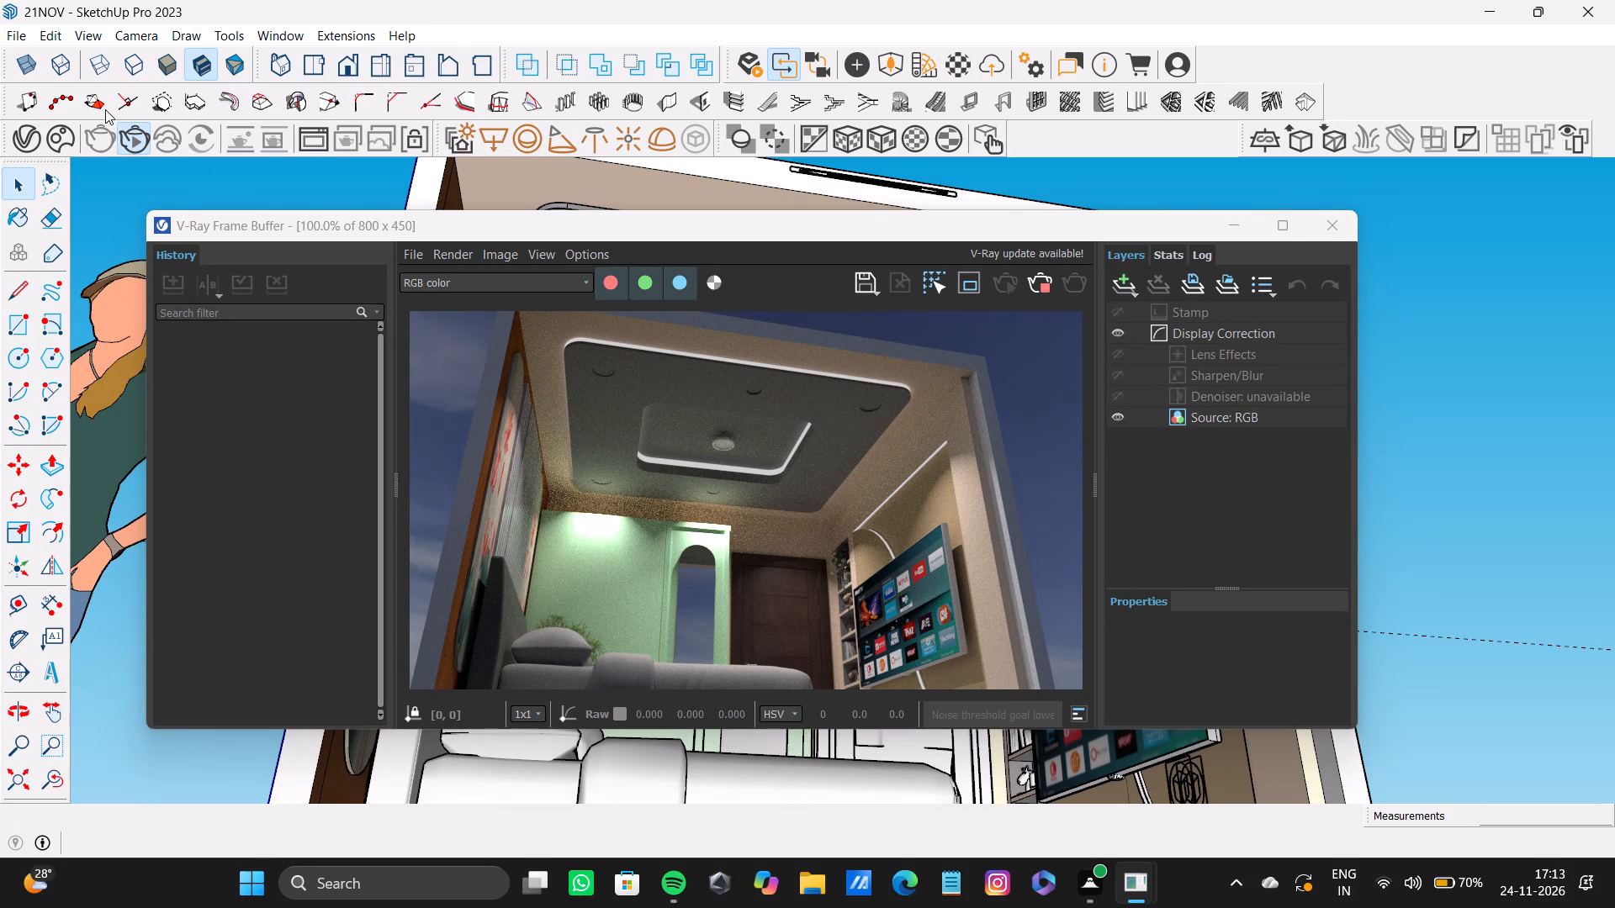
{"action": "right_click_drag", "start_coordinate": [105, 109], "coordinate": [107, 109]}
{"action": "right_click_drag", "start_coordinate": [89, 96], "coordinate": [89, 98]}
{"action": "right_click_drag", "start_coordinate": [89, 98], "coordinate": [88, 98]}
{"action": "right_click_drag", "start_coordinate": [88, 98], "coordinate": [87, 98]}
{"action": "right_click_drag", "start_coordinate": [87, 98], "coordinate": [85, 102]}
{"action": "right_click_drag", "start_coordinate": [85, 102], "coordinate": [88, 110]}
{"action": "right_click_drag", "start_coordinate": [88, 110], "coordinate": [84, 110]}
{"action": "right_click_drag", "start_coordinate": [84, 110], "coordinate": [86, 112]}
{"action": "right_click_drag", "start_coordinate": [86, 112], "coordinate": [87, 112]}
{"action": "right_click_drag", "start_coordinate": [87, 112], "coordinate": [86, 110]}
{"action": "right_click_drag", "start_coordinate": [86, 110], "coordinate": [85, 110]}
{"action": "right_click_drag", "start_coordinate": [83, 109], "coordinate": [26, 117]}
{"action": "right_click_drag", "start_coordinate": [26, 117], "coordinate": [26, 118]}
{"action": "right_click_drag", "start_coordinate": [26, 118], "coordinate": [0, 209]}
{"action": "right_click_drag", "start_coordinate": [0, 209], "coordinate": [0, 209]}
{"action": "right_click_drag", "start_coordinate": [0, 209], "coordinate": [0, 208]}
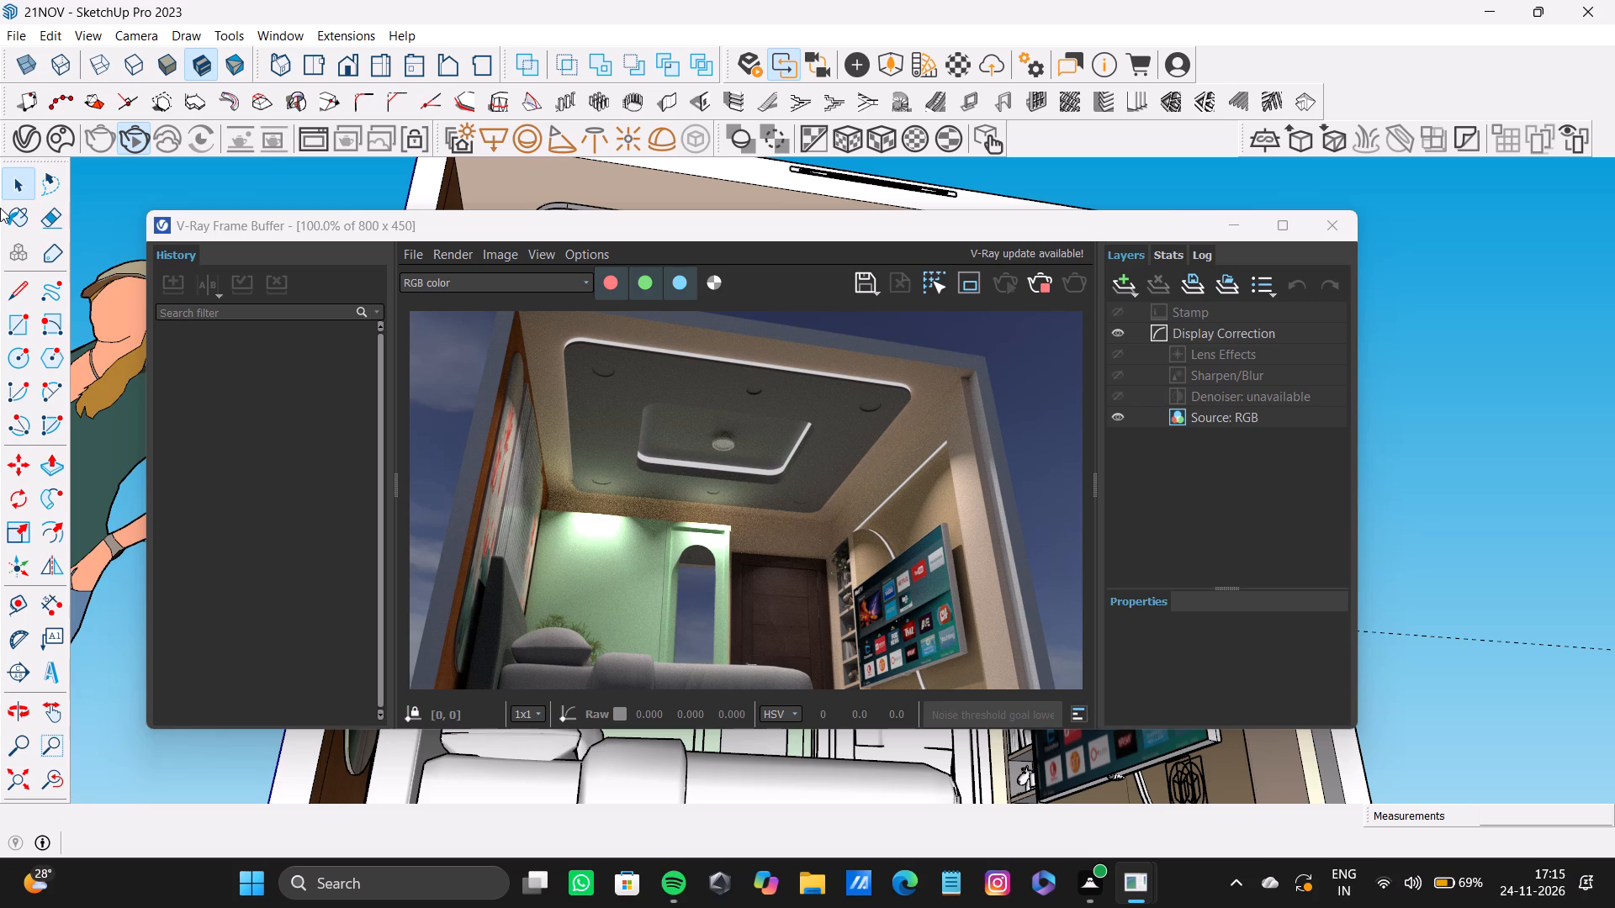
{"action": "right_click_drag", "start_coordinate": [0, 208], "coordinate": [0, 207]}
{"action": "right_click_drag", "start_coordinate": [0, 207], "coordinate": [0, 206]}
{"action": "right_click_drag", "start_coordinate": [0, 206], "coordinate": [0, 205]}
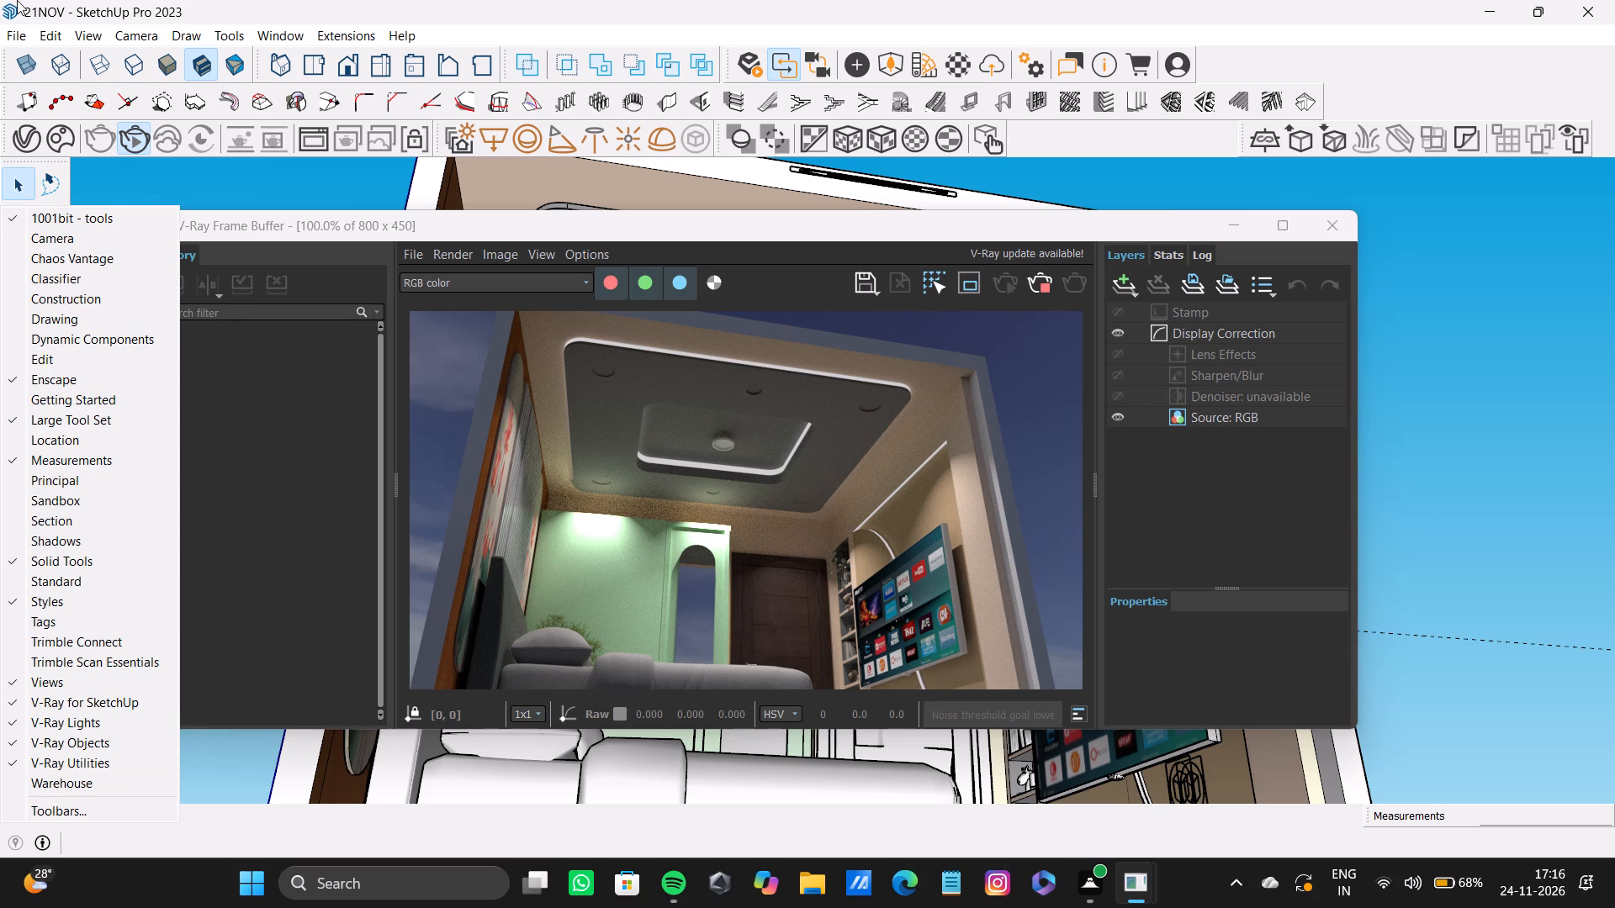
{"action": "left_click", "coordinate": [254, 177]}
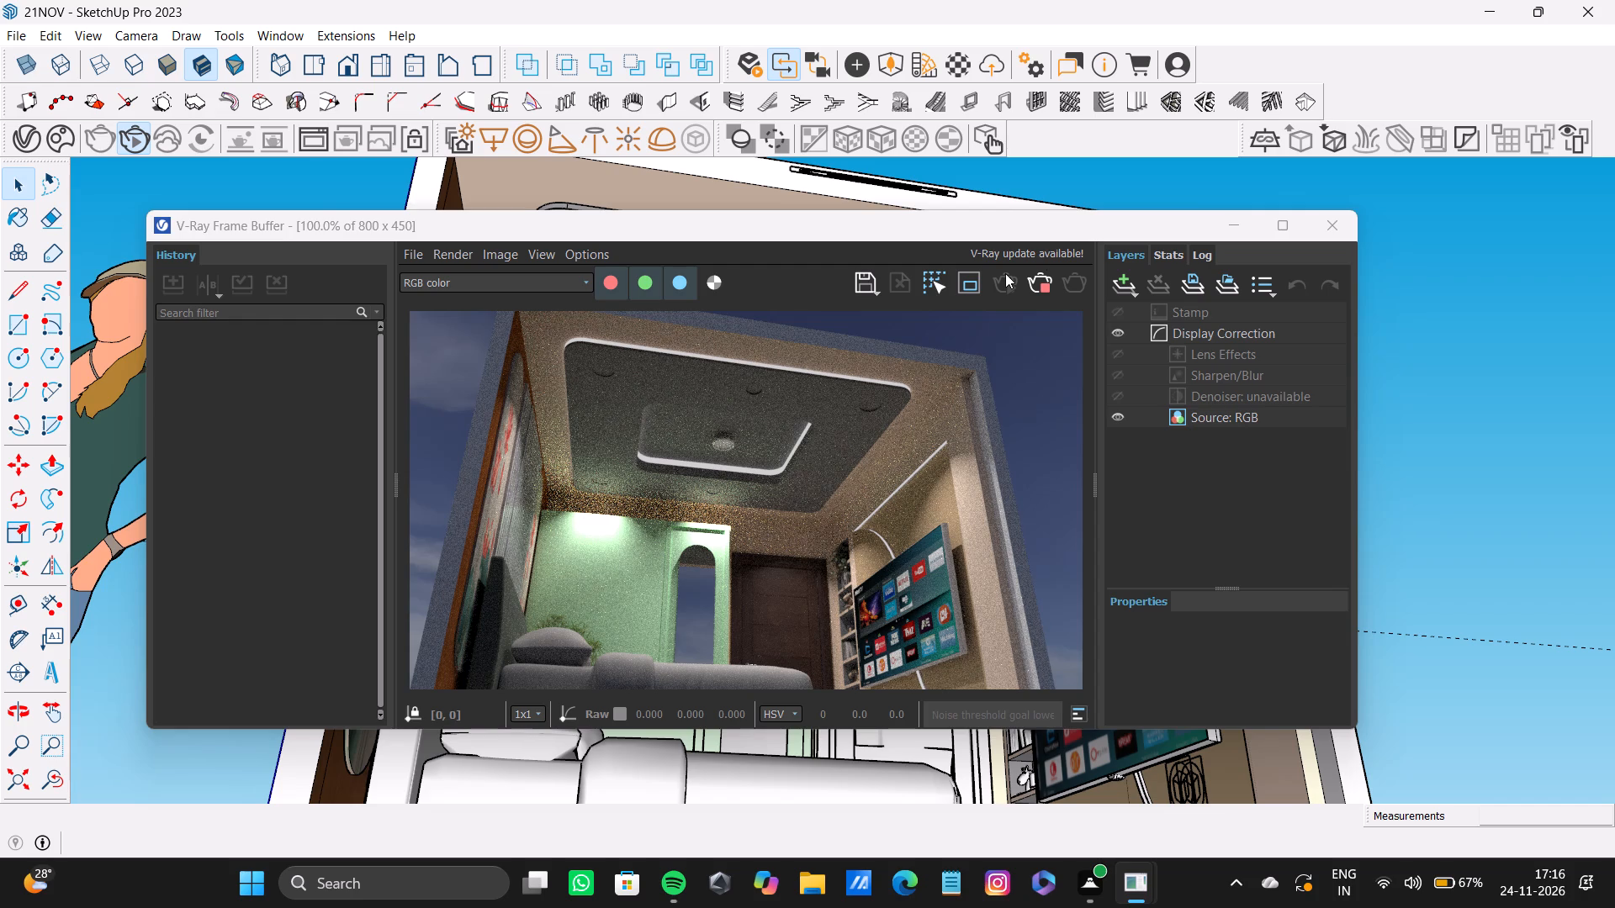
Save the false ceiling render as PNG "24th vray7" in the pdfs folder and close the V-Ray Frame Buffer.
{"action": "left_click", "coordinate": [858, 286]}
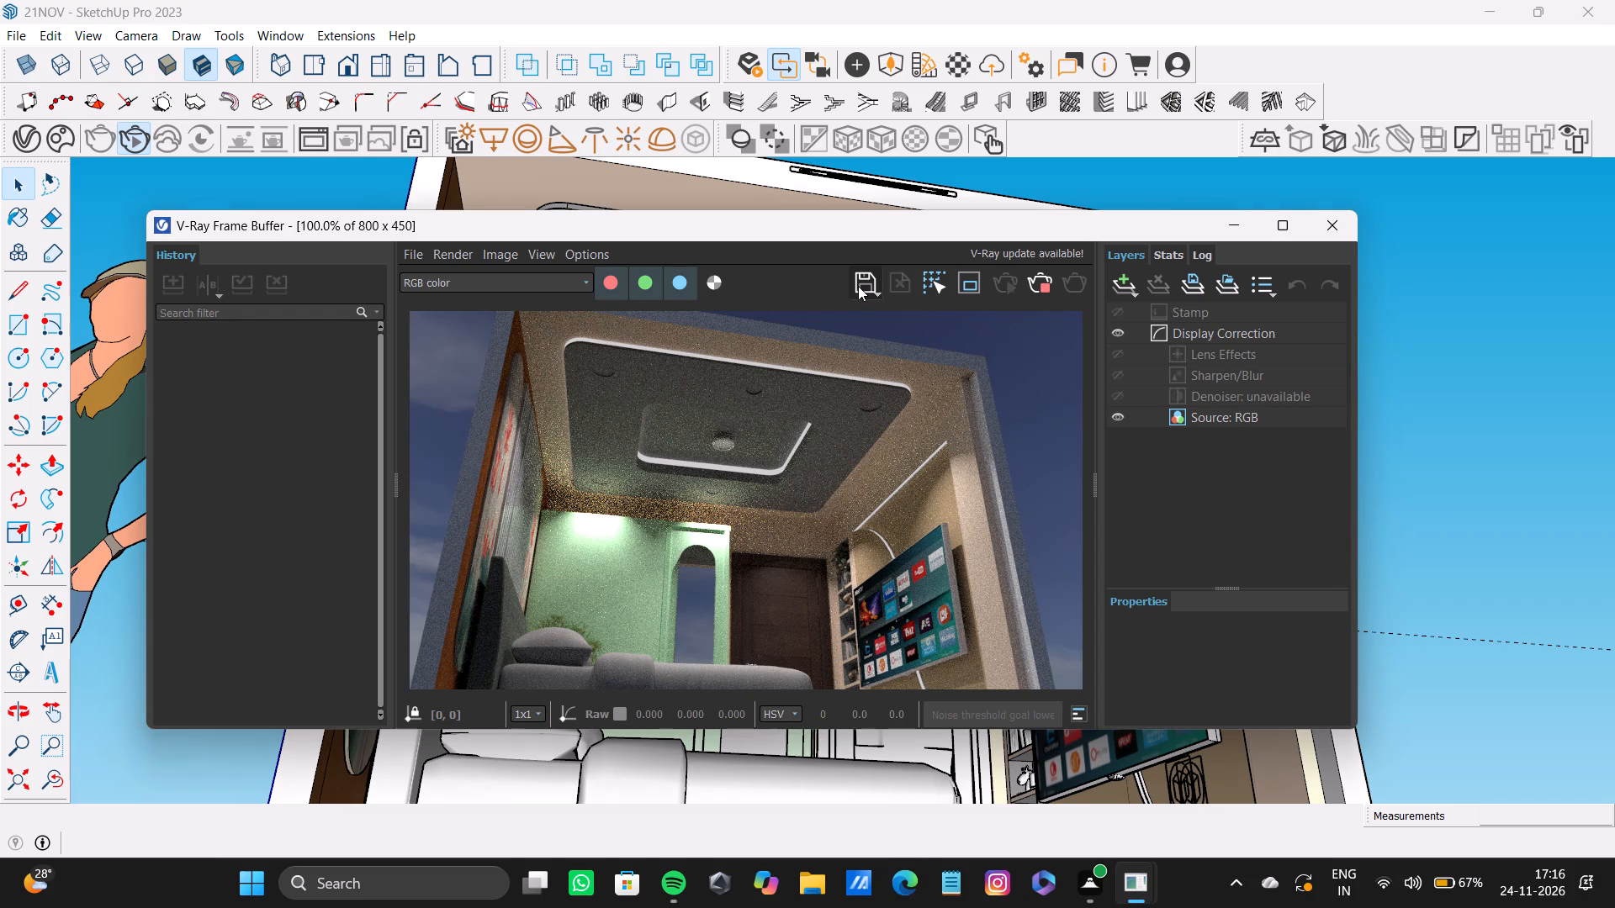
{"action": "left_click", "coordinate": [389, 444]}
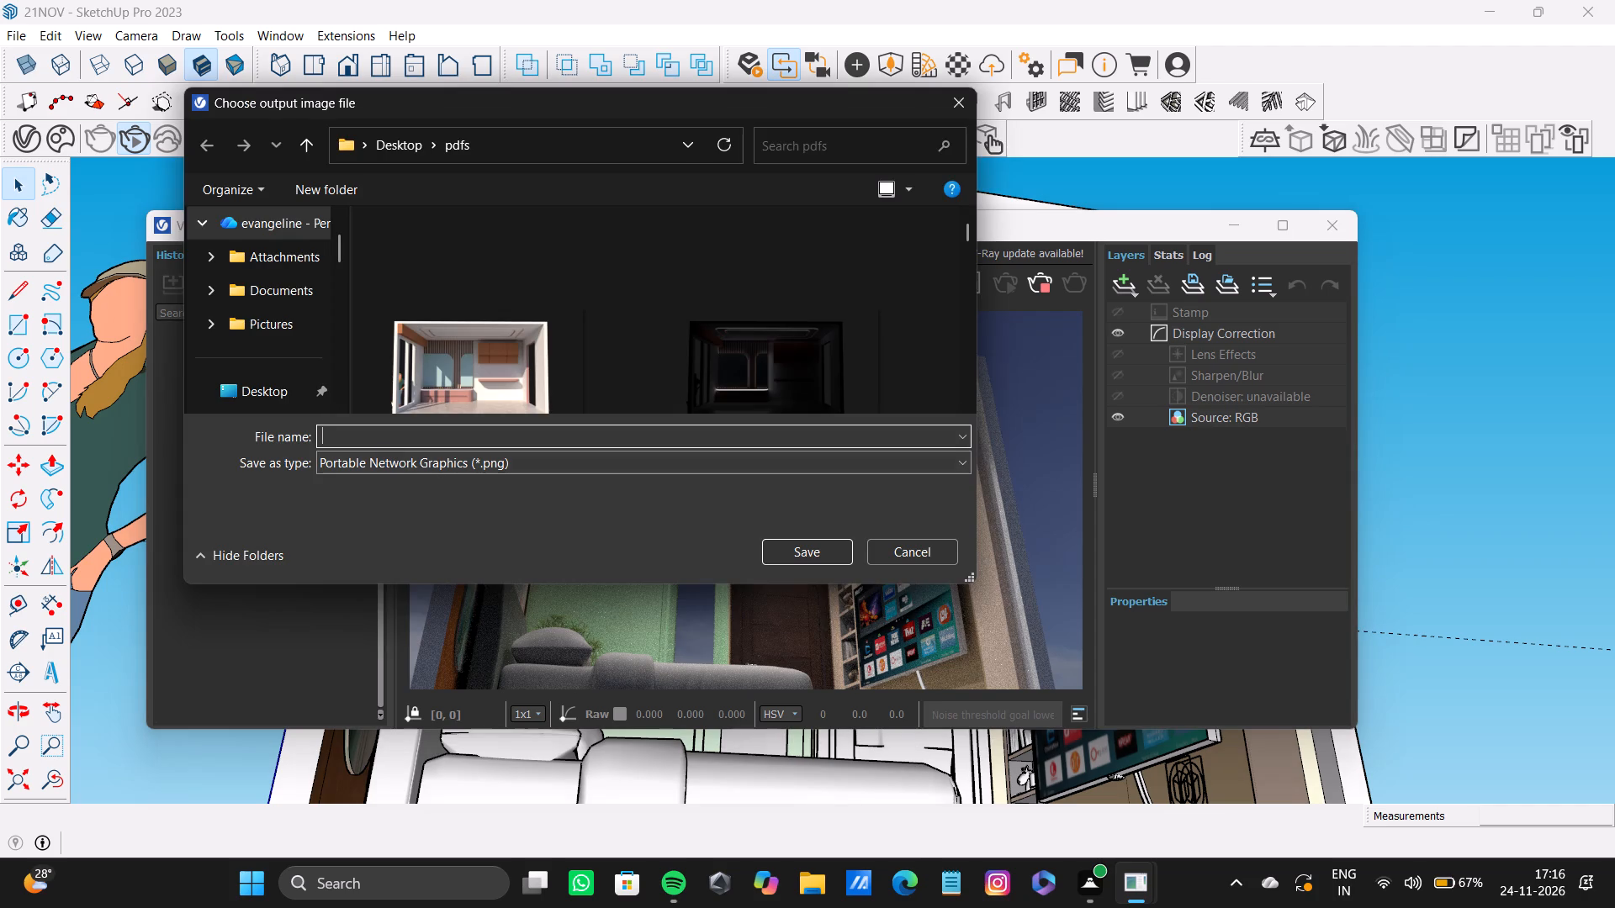
{"action": "key", "text": "2"}
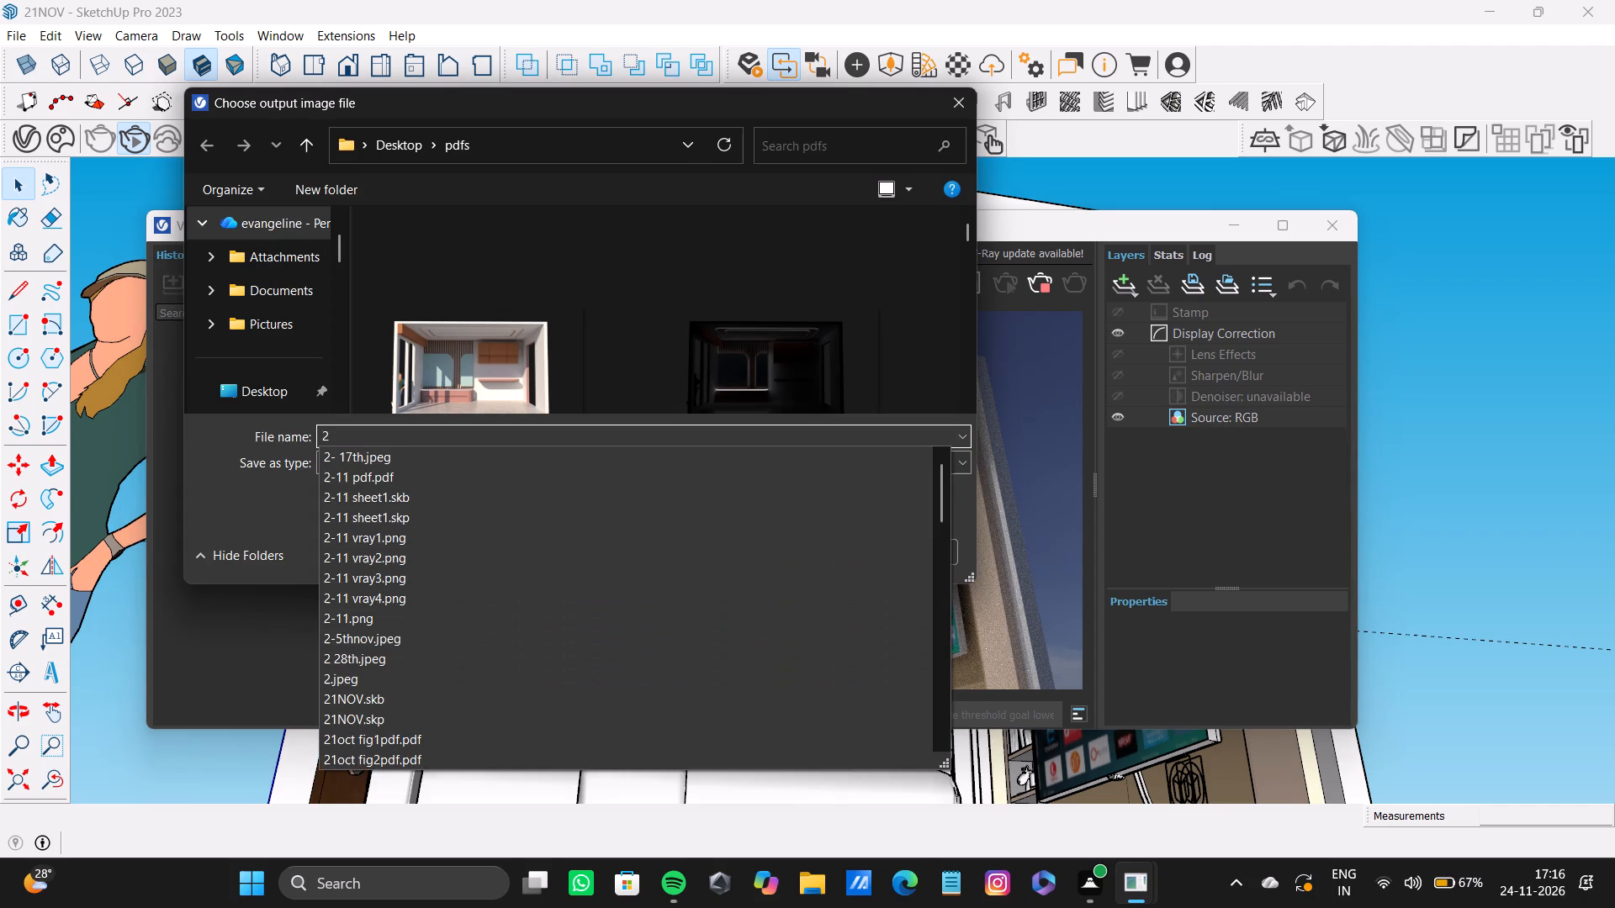
{"action": "type", "text": "4th"}
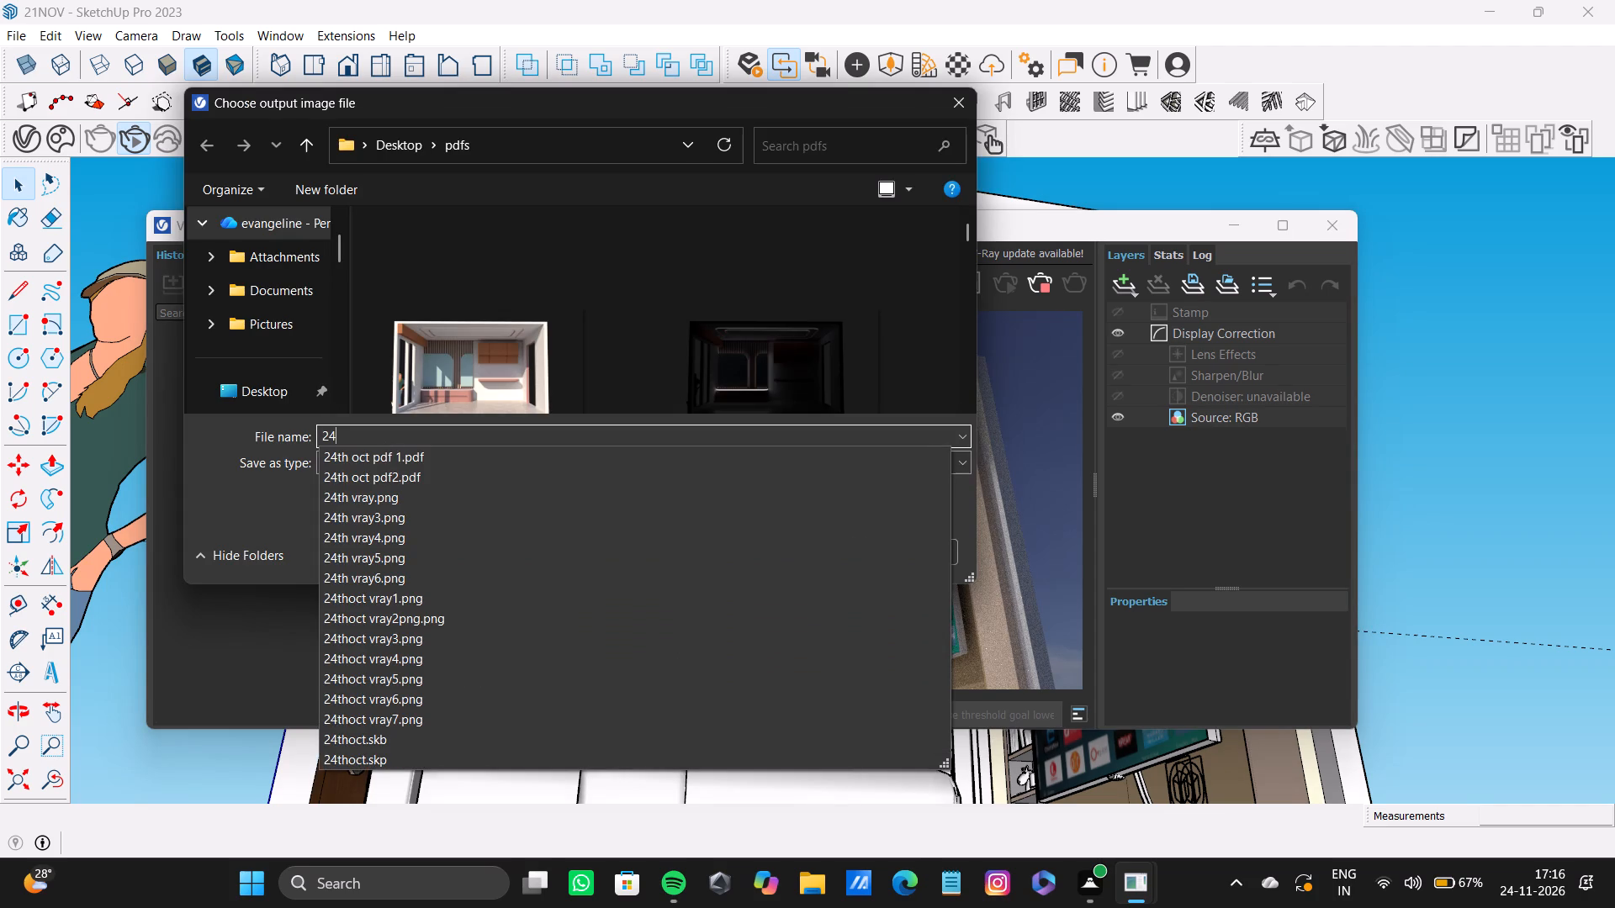
{"action": "type", "text": "vray"}
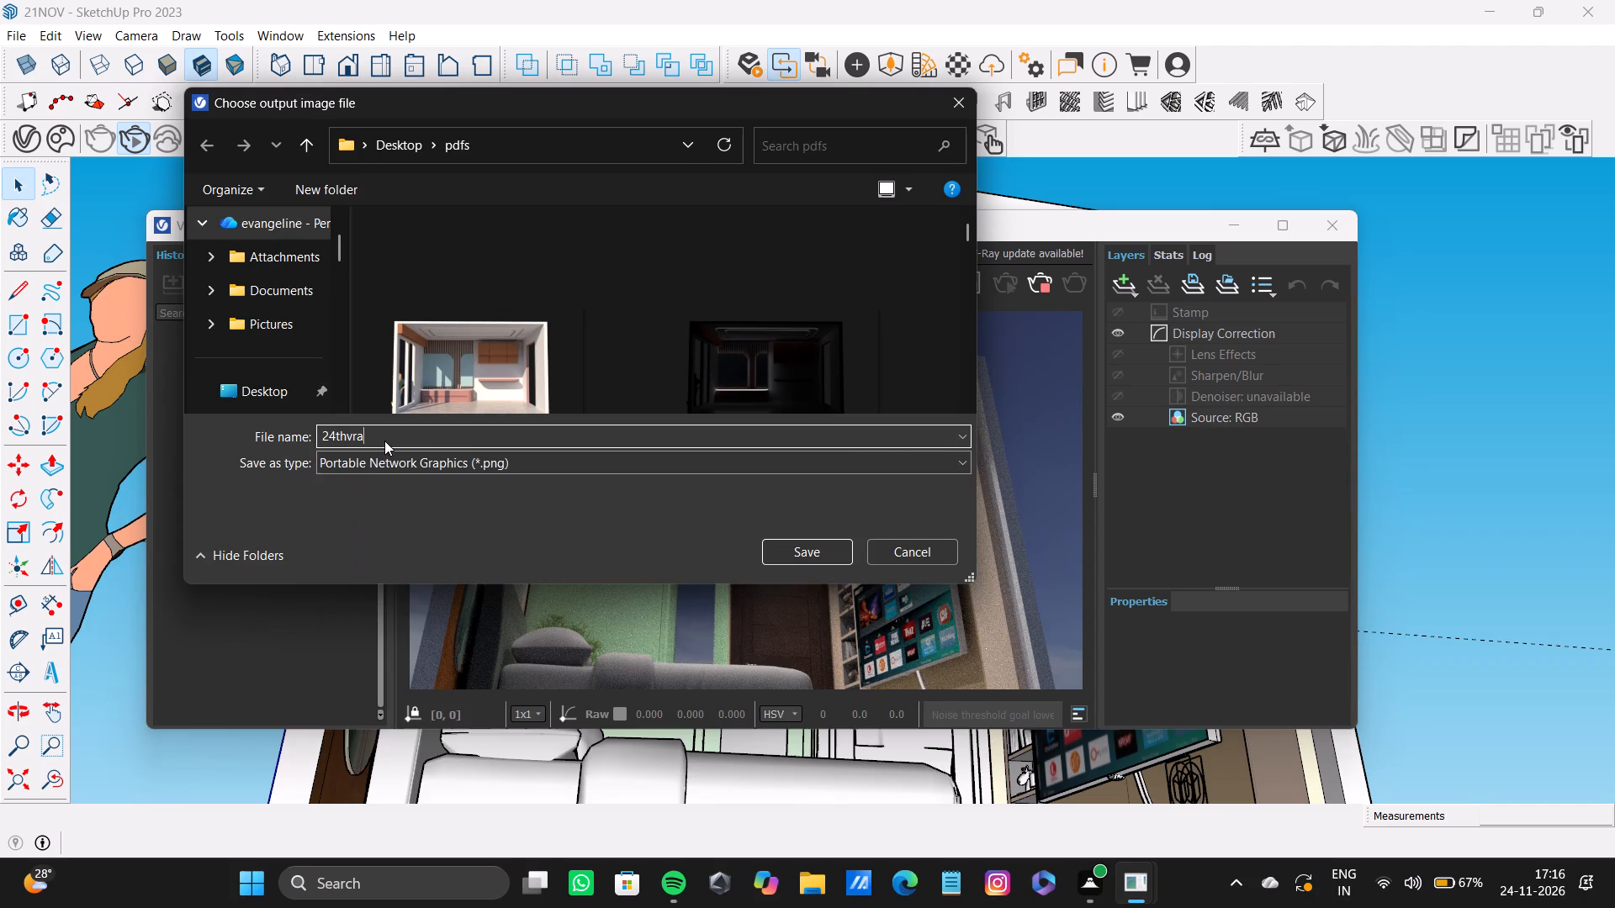
{"action": "key", "text": "BackSpace"}
{"action": "key", "text": "BackSpace"}
{"action": "key", "text": "BackSpace"}
{"action": "key", "text": "BackSpace"}
{"action": "key", "text": "space"}
{"action": "key", "text": "v"}
{"action": "type", "text": "ray"}
{"action": "key", "text": "7"}
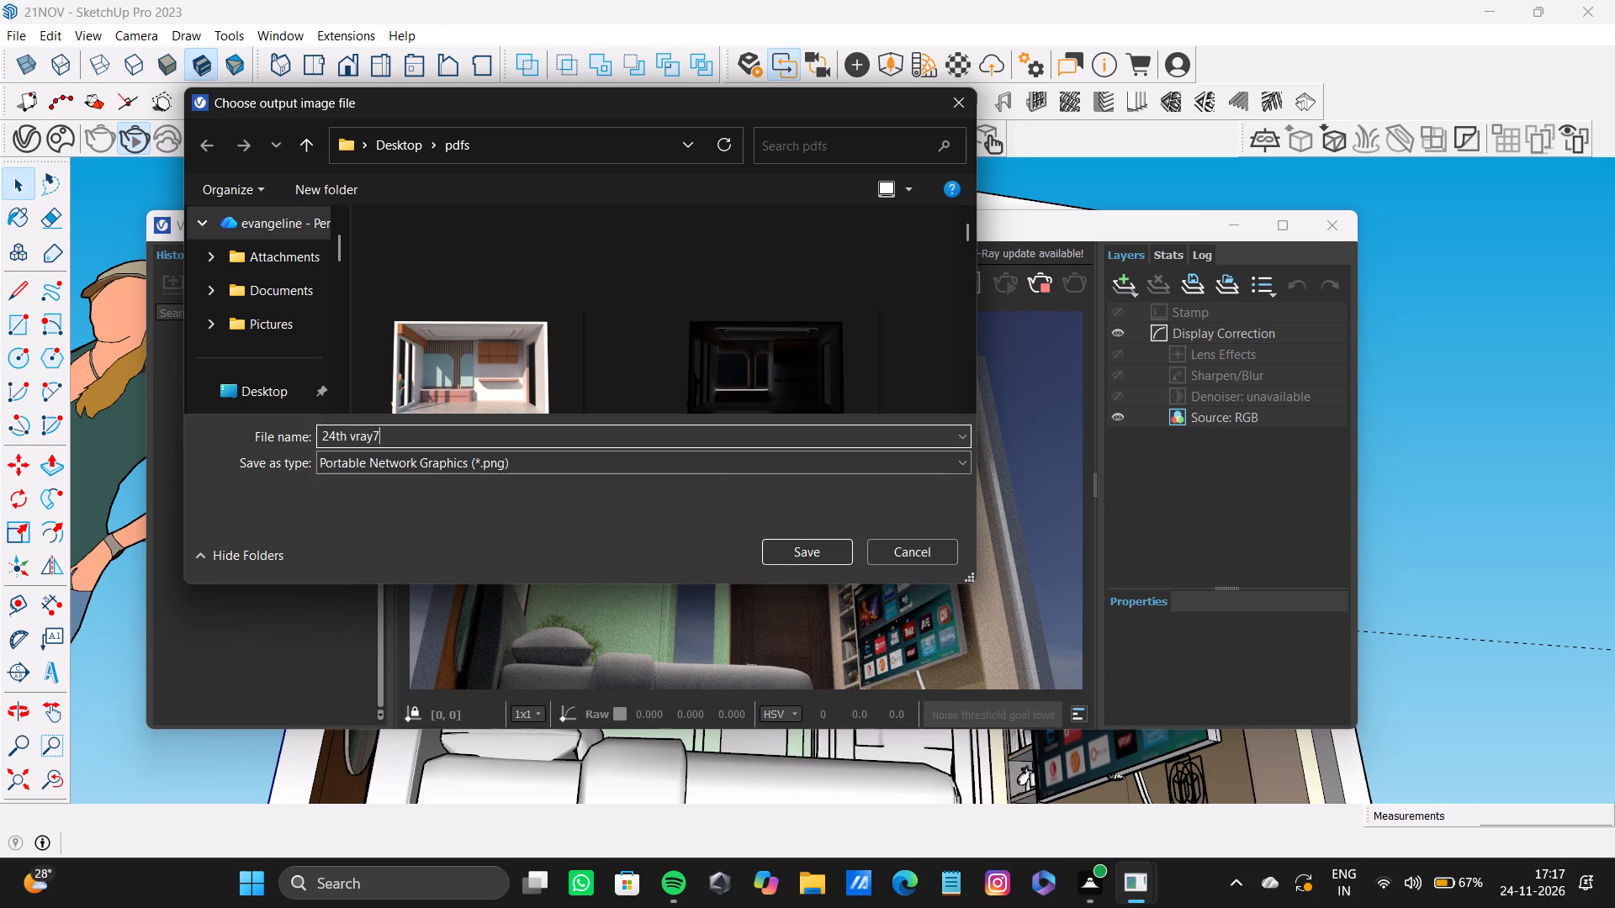
{"action": "key", "text": "Return"}
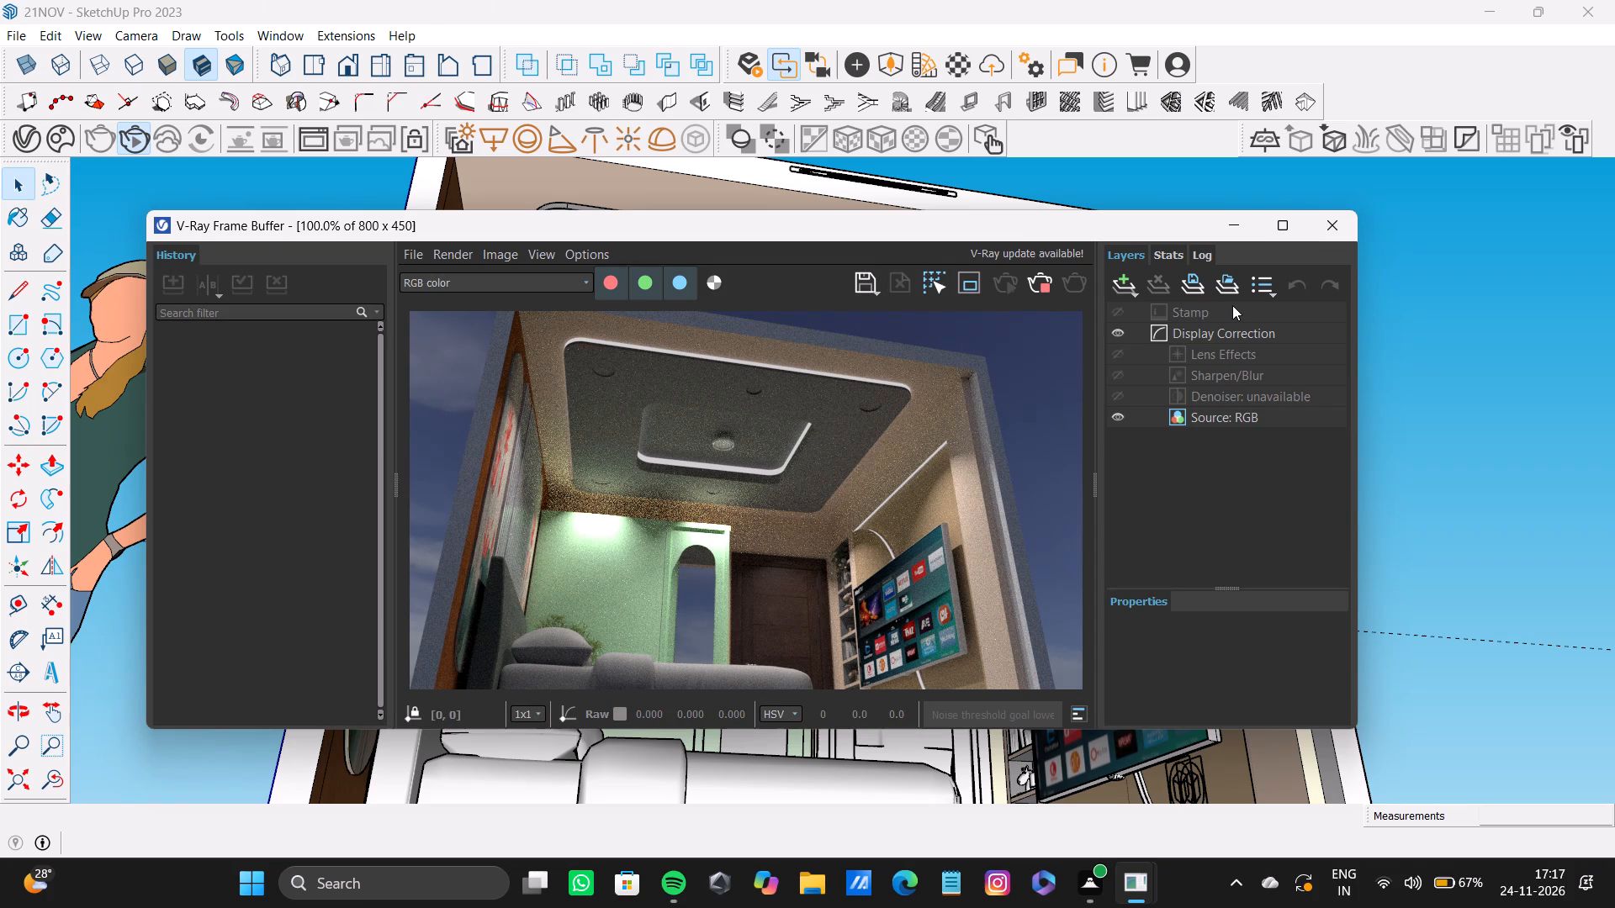
{"action": "left_click", "coordinate": [1325, 233]}
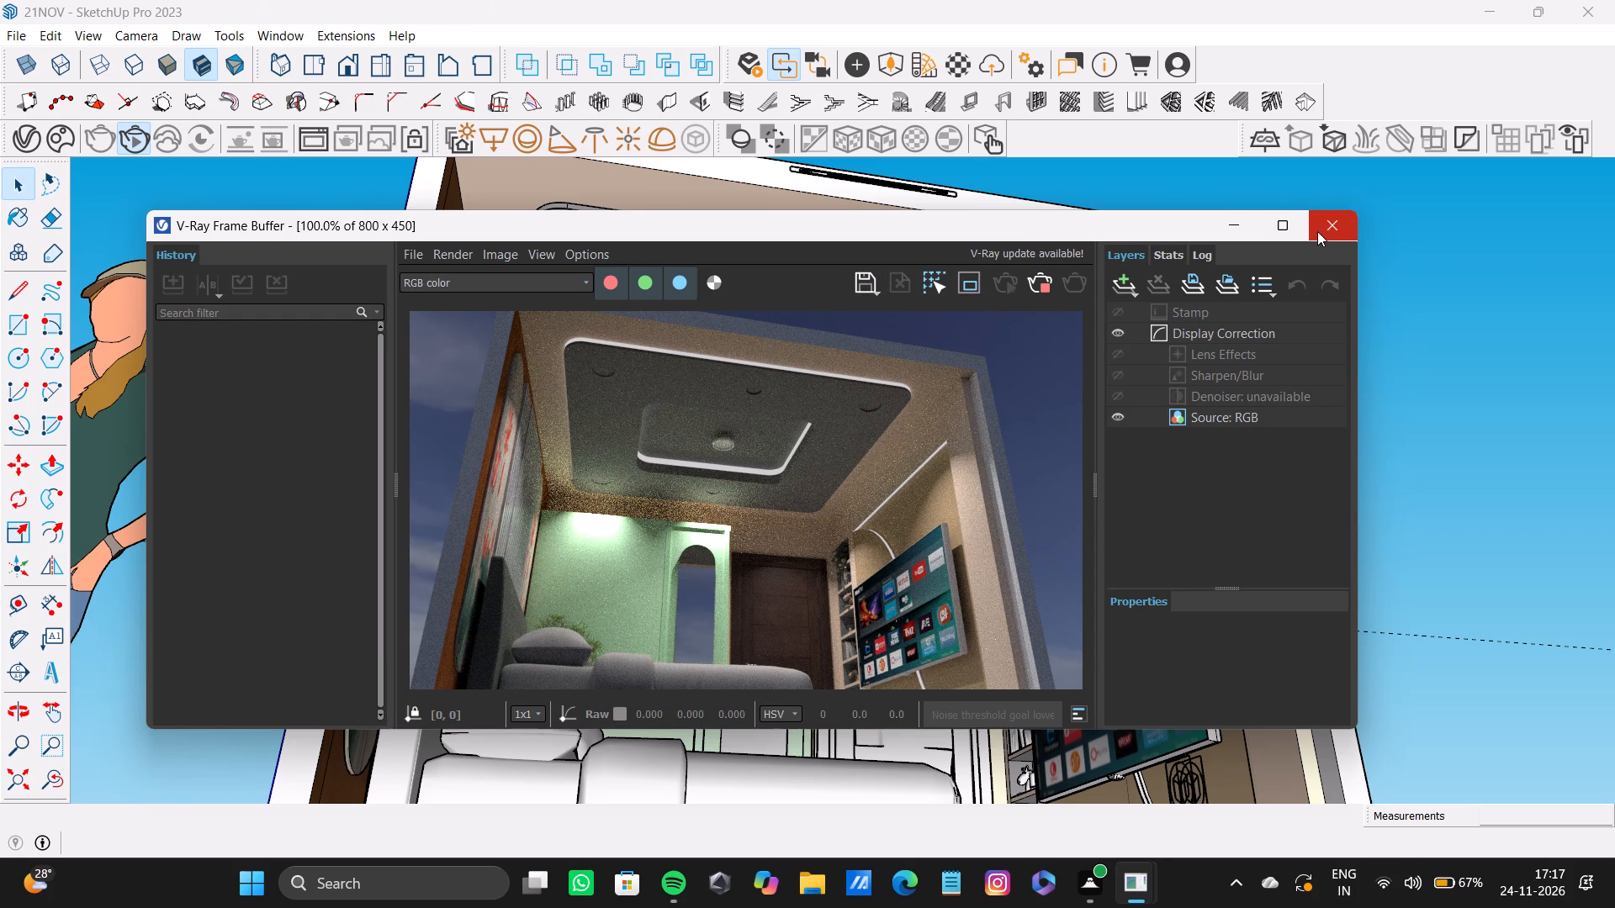
Restart the interactive V-Ray render from a frontal view through the open side, showing the whole room with bed, wardrobe, door and TV wall.
{"action": "middle_click_drag", "start_coordinate": [1110, 457], "coordinate": [887, 563]}
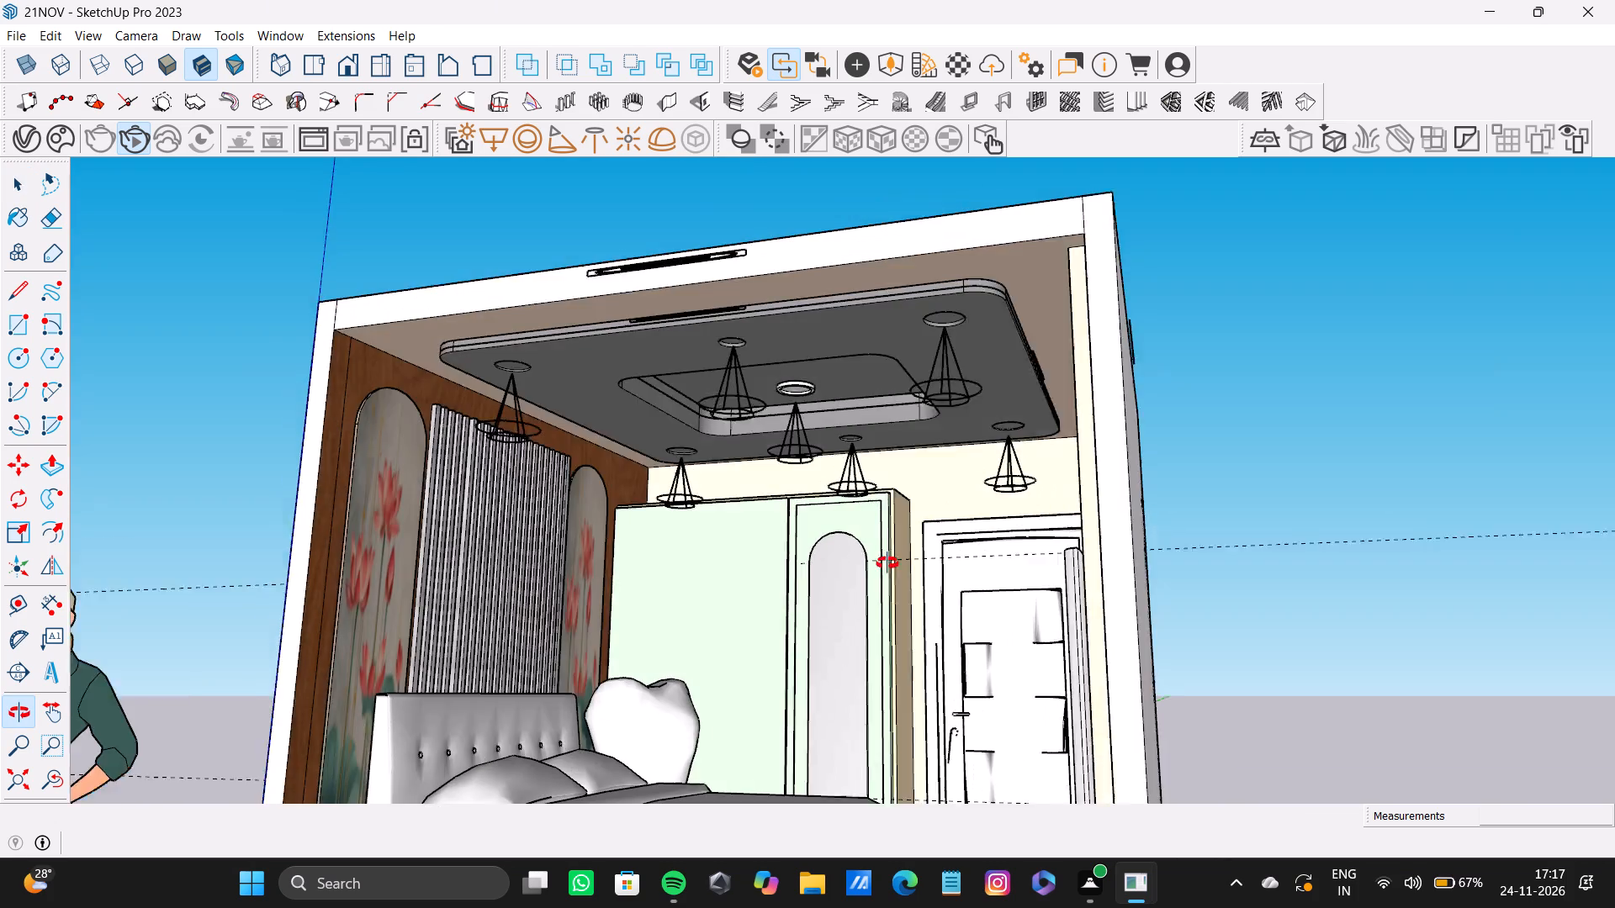
{"action": "middle_click_drag", "start_coordinate": [887, 563], "coordinate": [839, 522]}
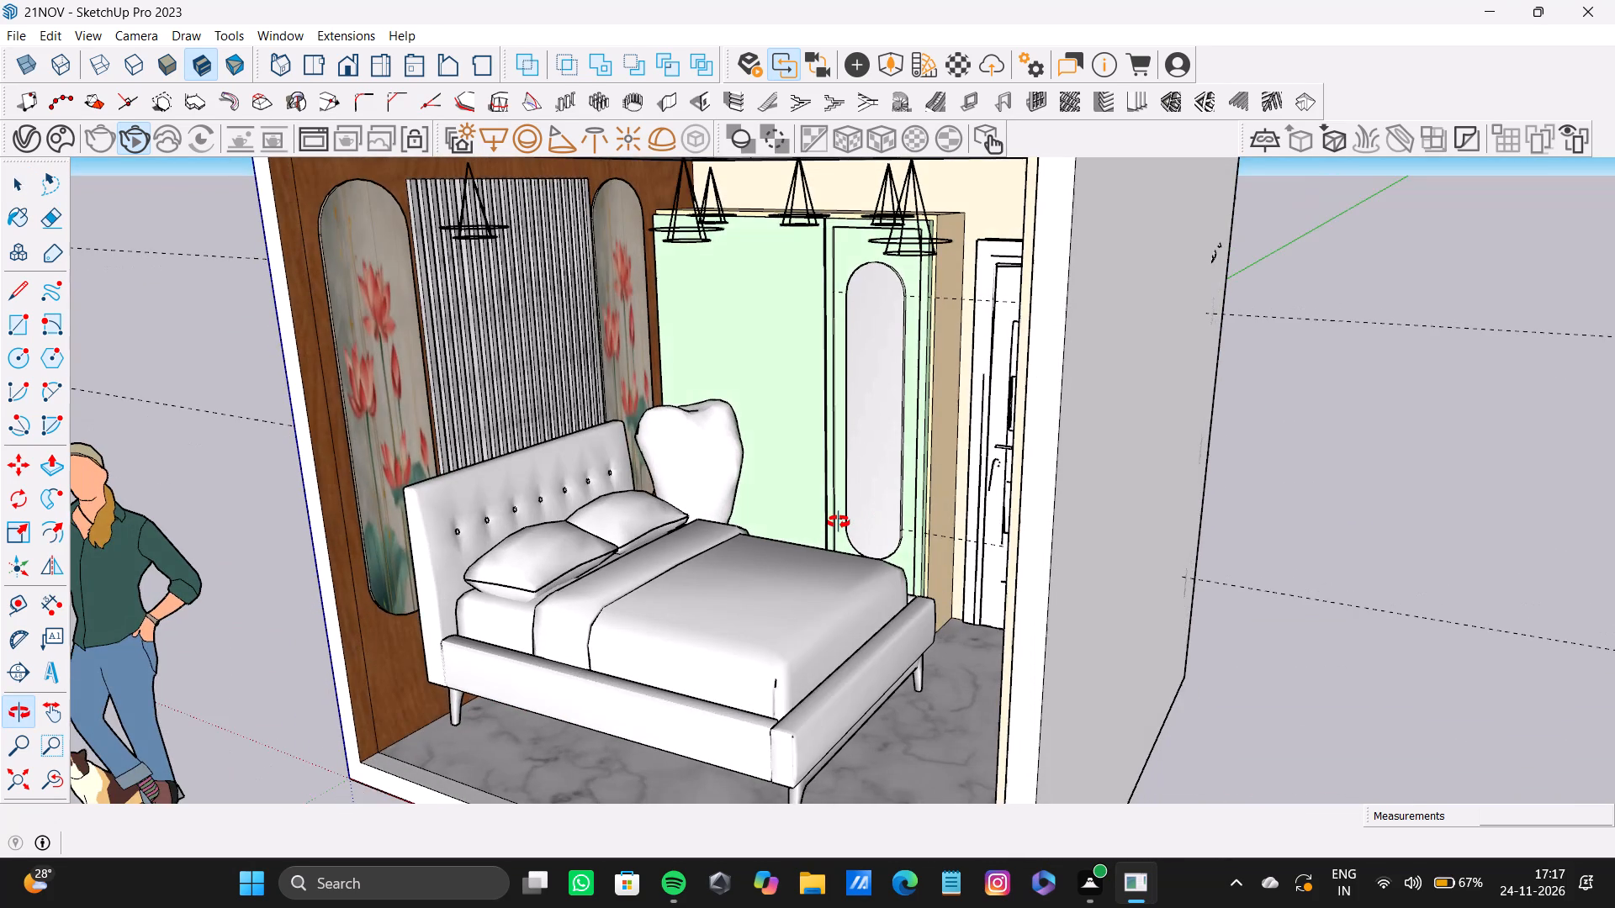
{"action": "middle_click_drag", "start_coordinate": [839, 522], "coordinate": [1019, 473]}
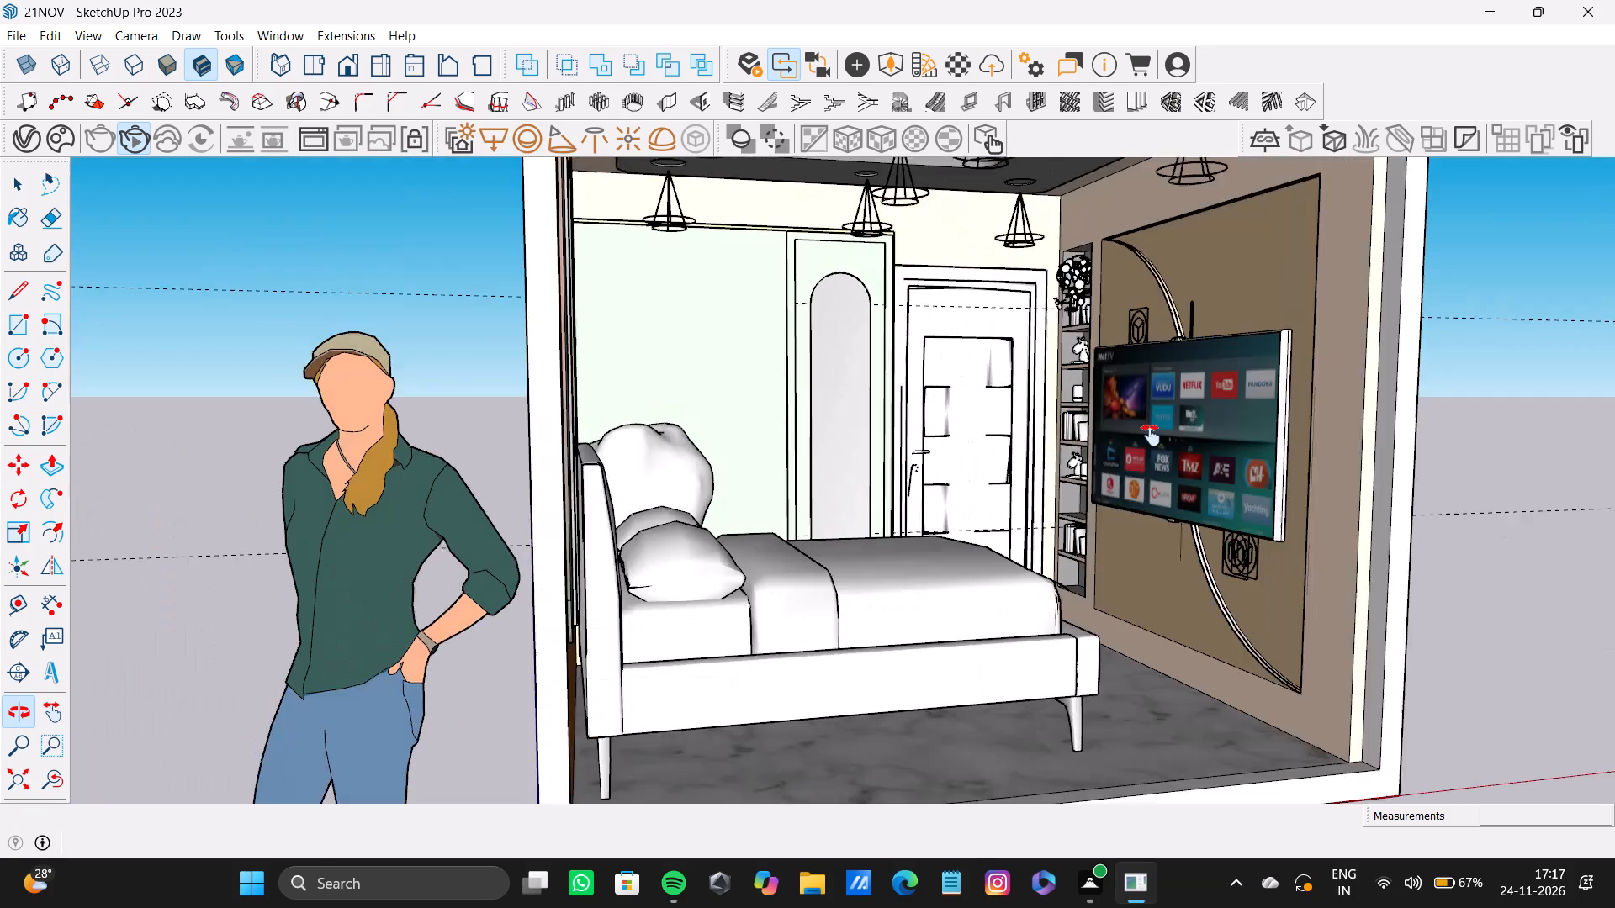
{"action": "middle_click_drag", "start_coordinate": [1019, 473], "coordinate": [959, 480]}
{"action": "scroll", "coordinate": [956, 478], "scroll_direction": "down", "scroll_amount": 1}
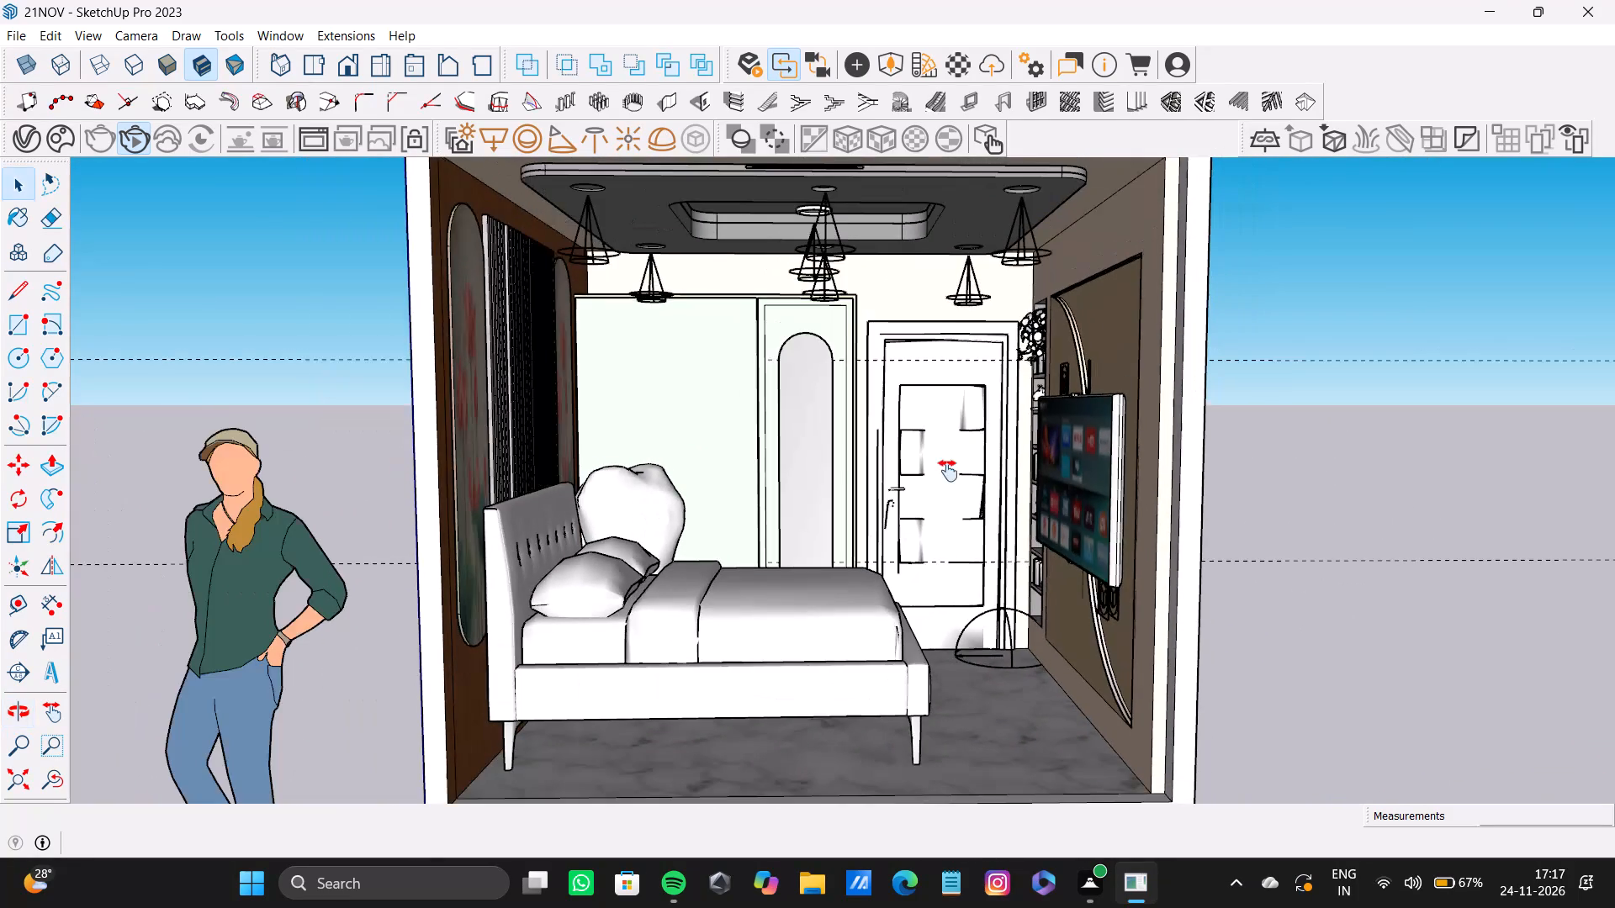
{"action": "middle_click_drag", "start_coordinate": [955, 475], "coordinate": [908, 537], "text": "shift"}
{"action": "scroll", "coordinate": [916, 510], "scroll_direction": "down", "scroll_amount": 1}
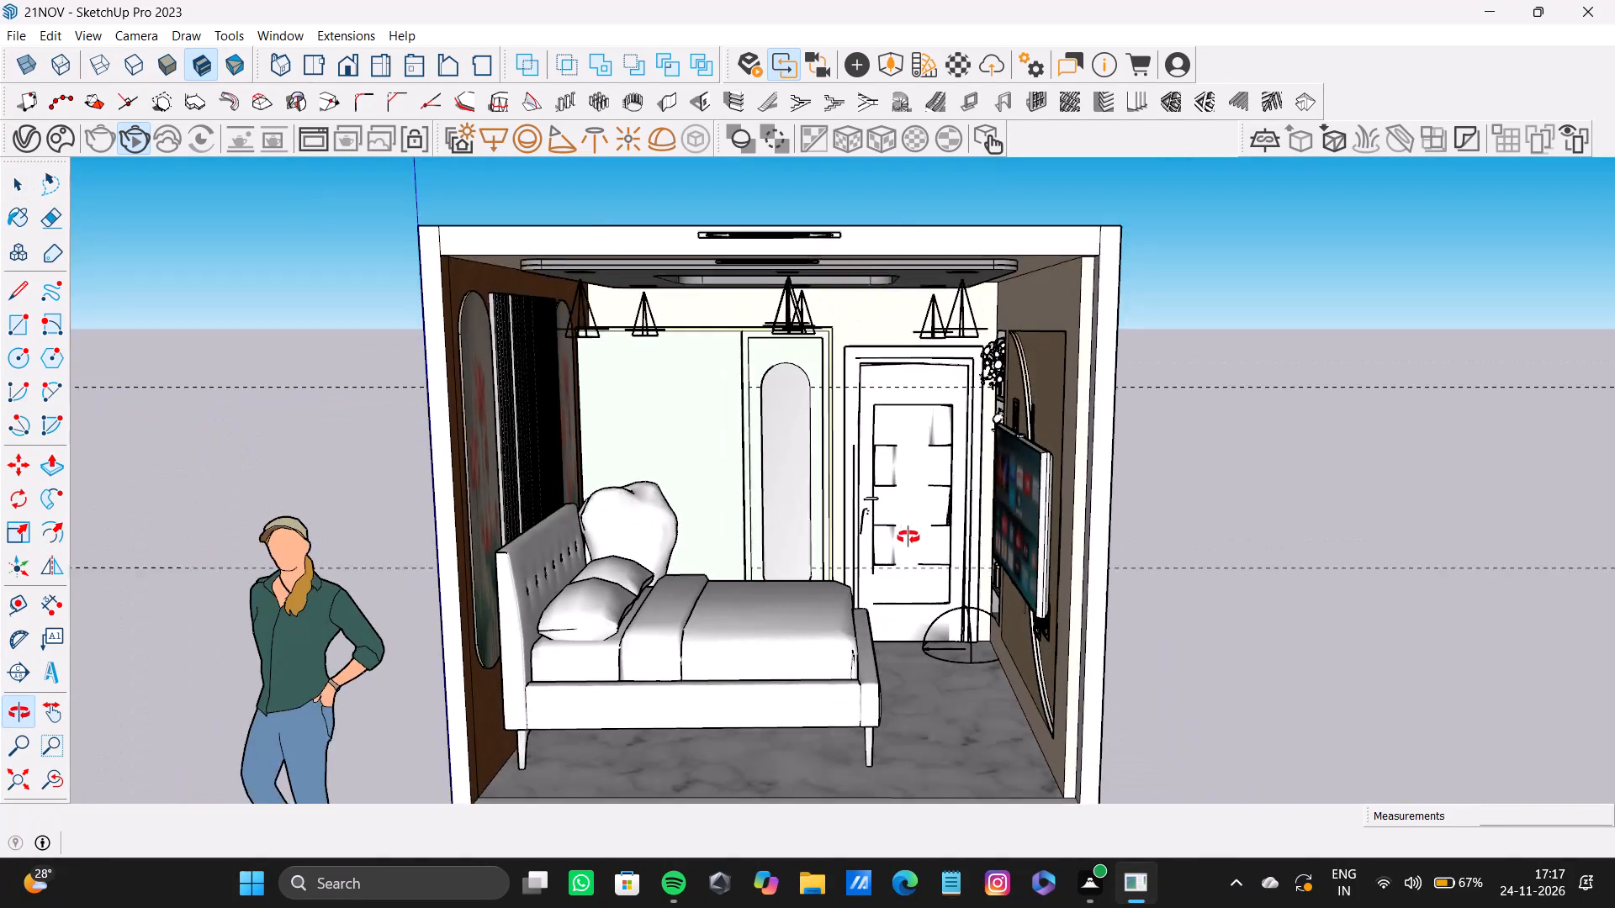
{"action": "middle_click_drag", "start_coordinate": [908, 537], "coordinate": [867, 521], "text": "shift"}
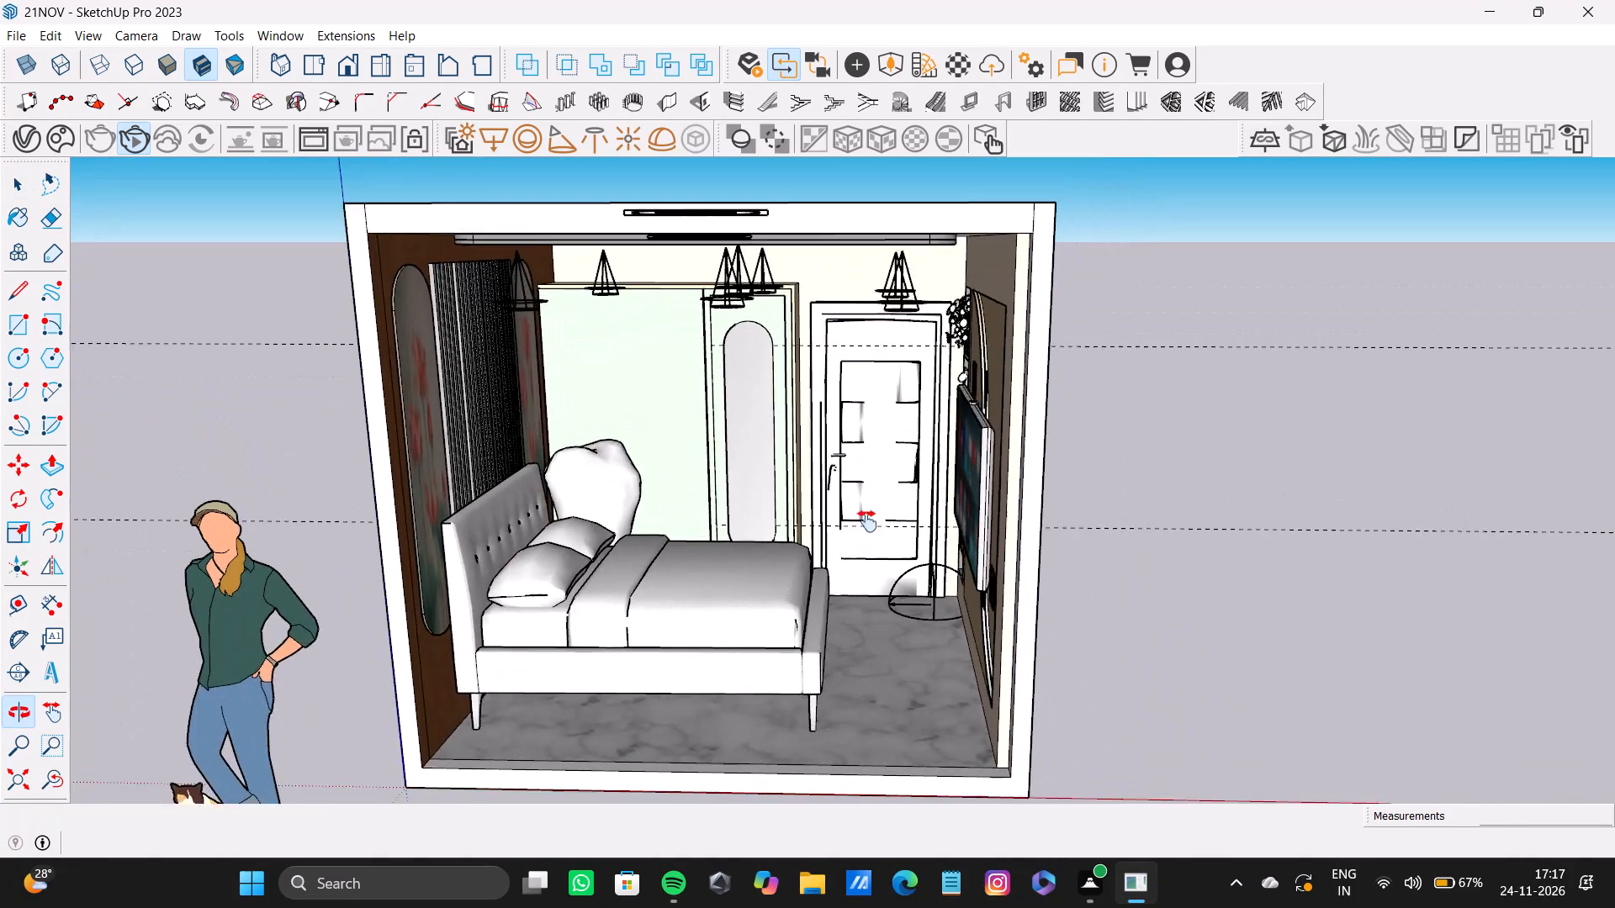
{"action": "middle_click_drag", "start_coordinate": [867, 521], "coordinate": [949, 487], "text": "shift"}
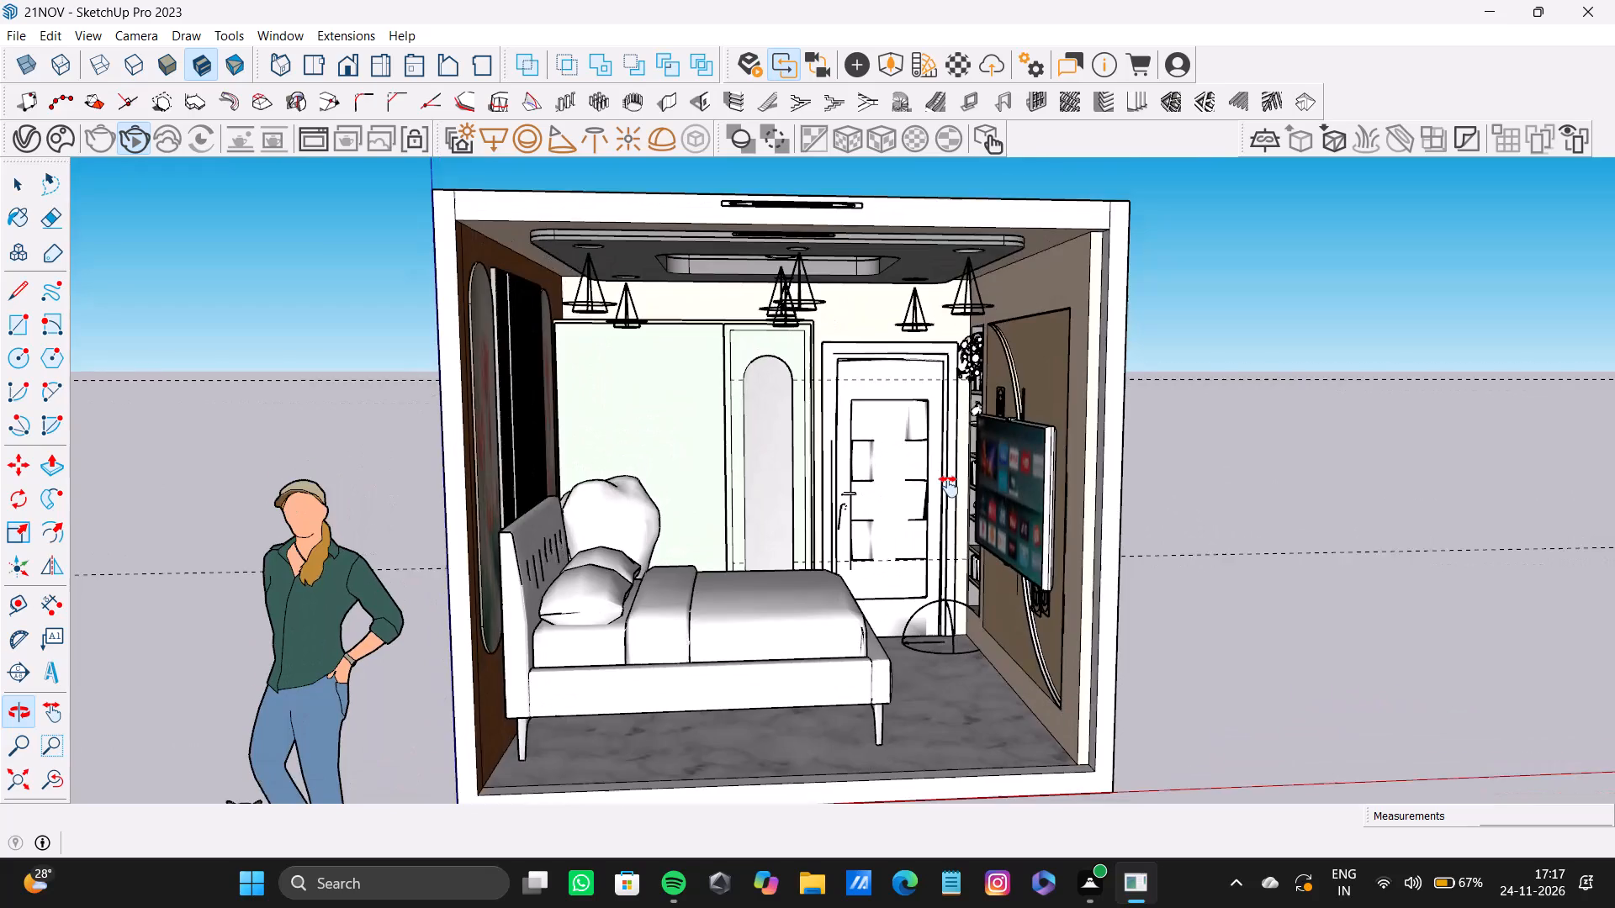
{"action": "middle_click_drag", "start_coordinate": [949, 487], "coordinate": [912, 489], "text": "shift"}
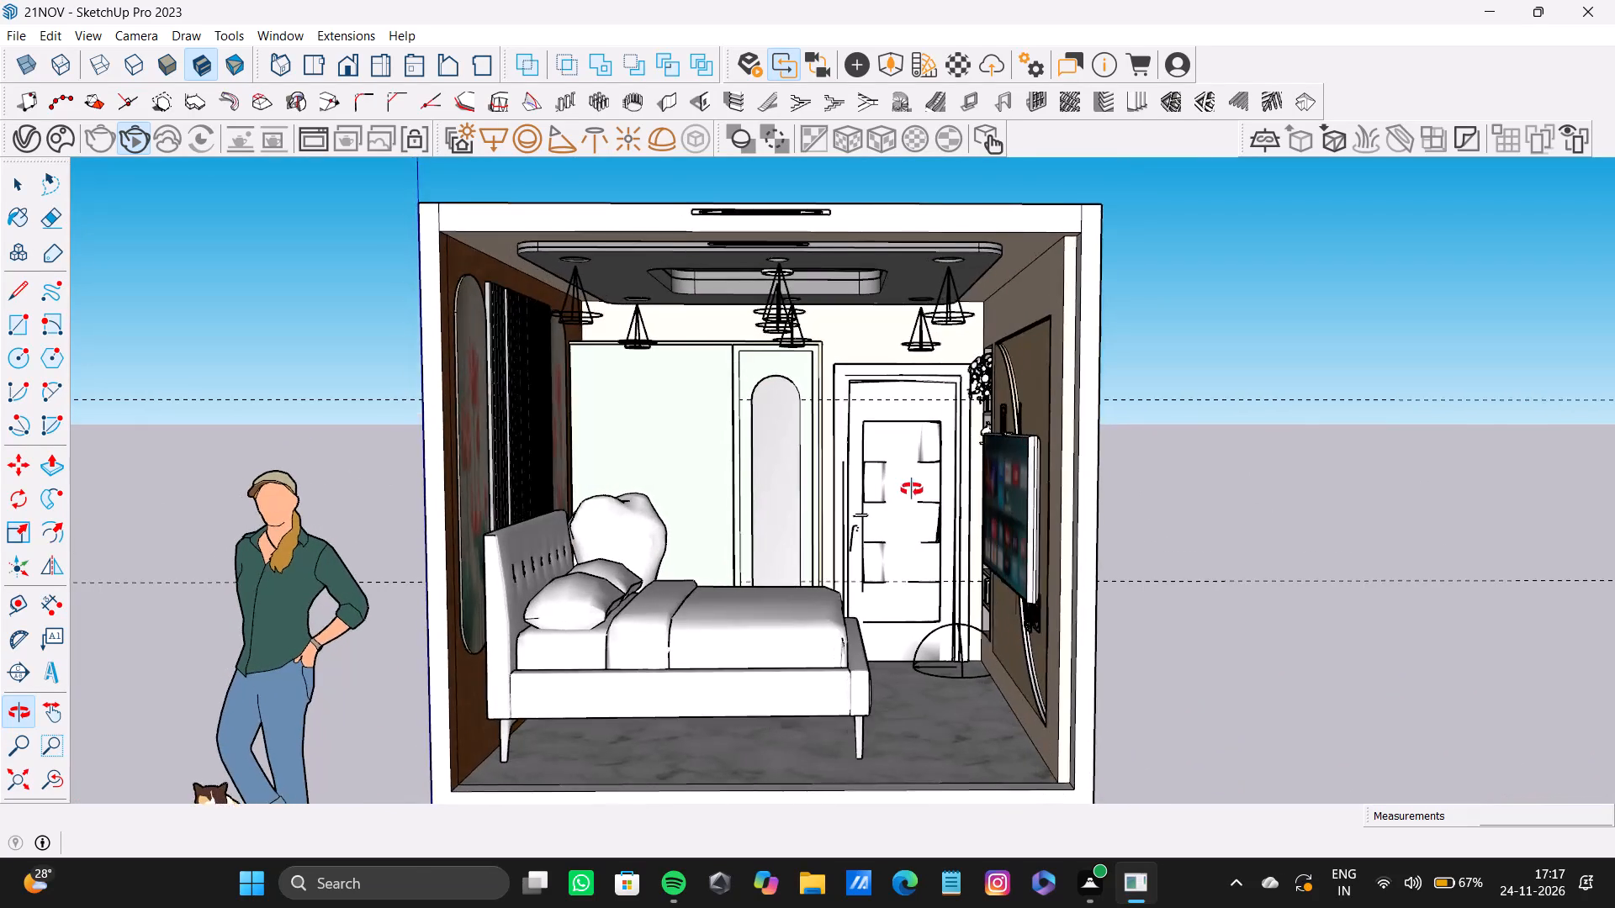
{"action": "middle_click_drag", "start_coordinate": [912, 489], "coordinate": [940, 473], "text": "shift"}
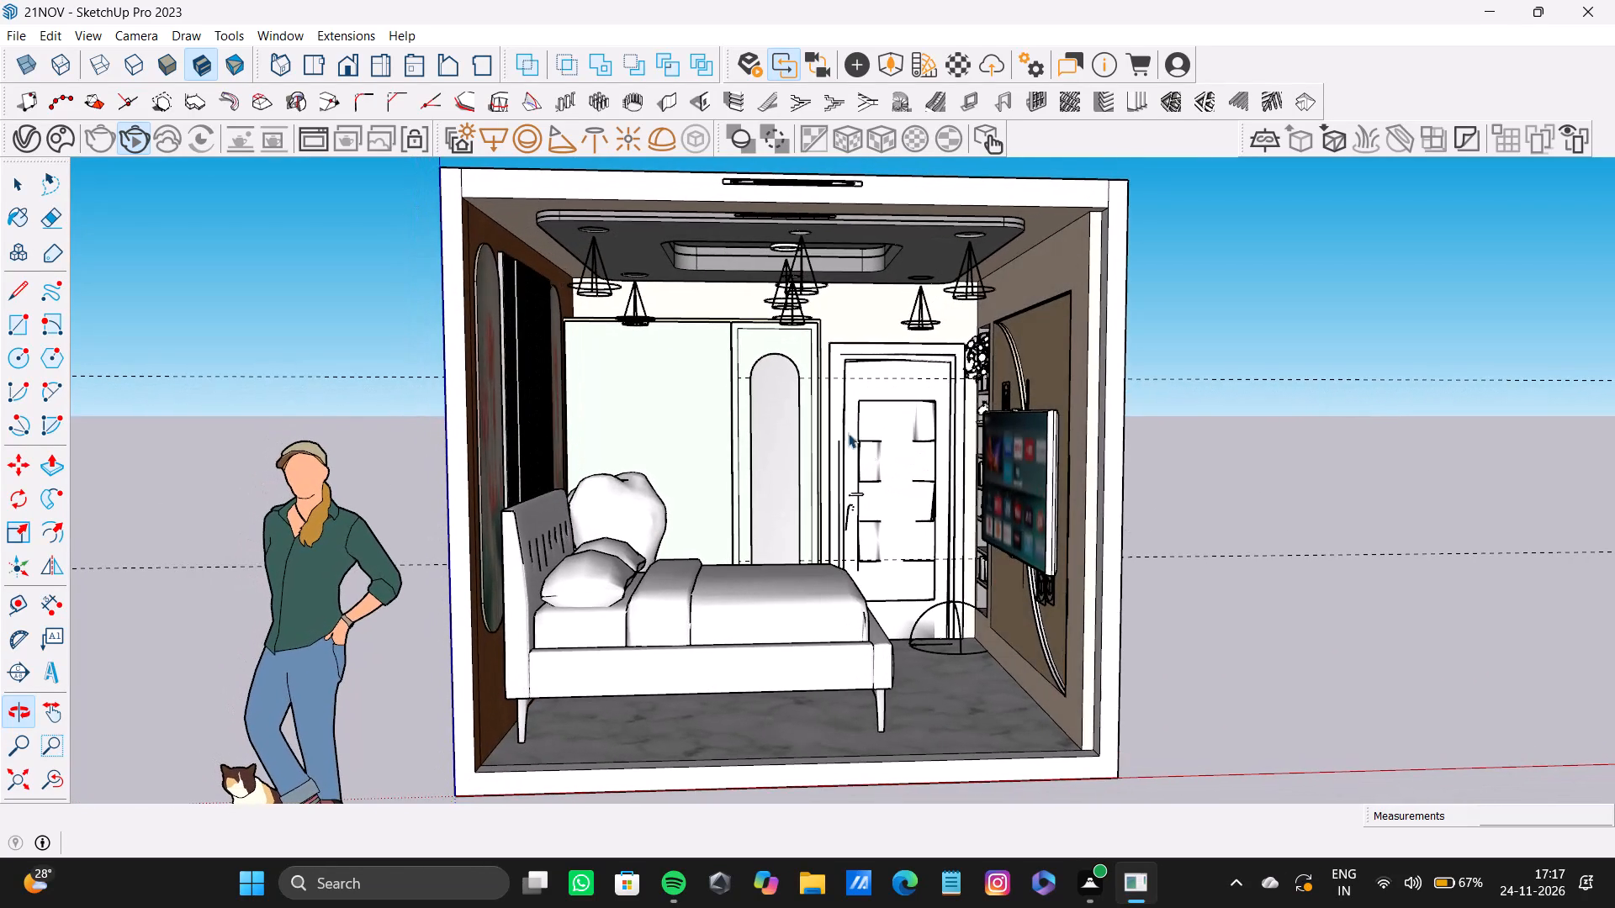
{"action": "left_click", "coordinate": [135, 135]}
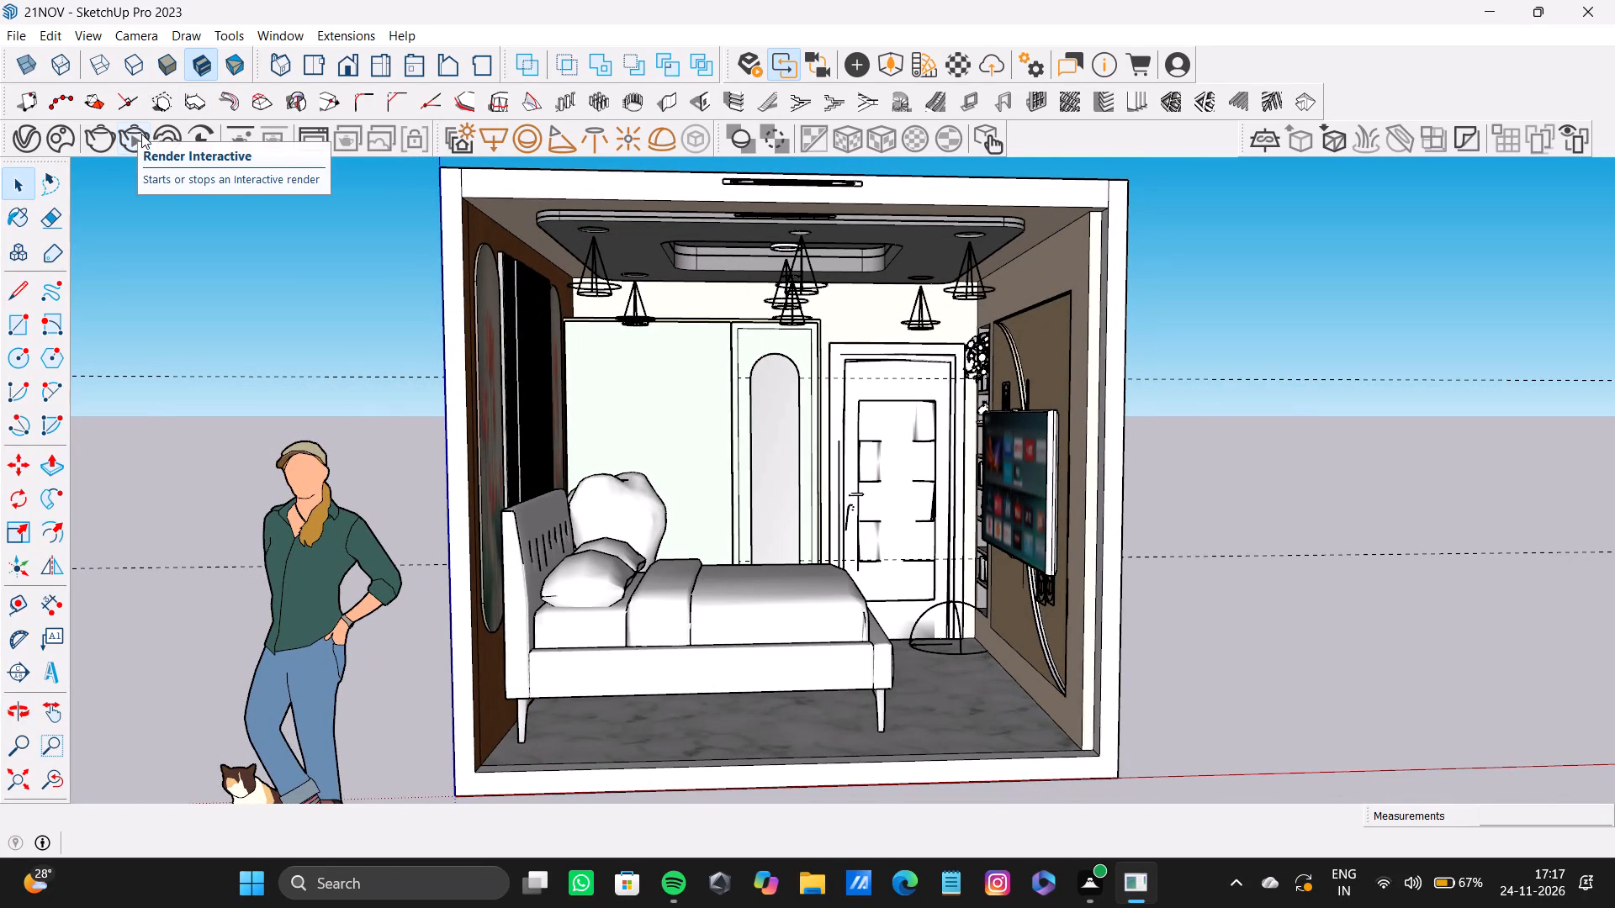
{"action": "left_click", "coordinate": [125, 140]}
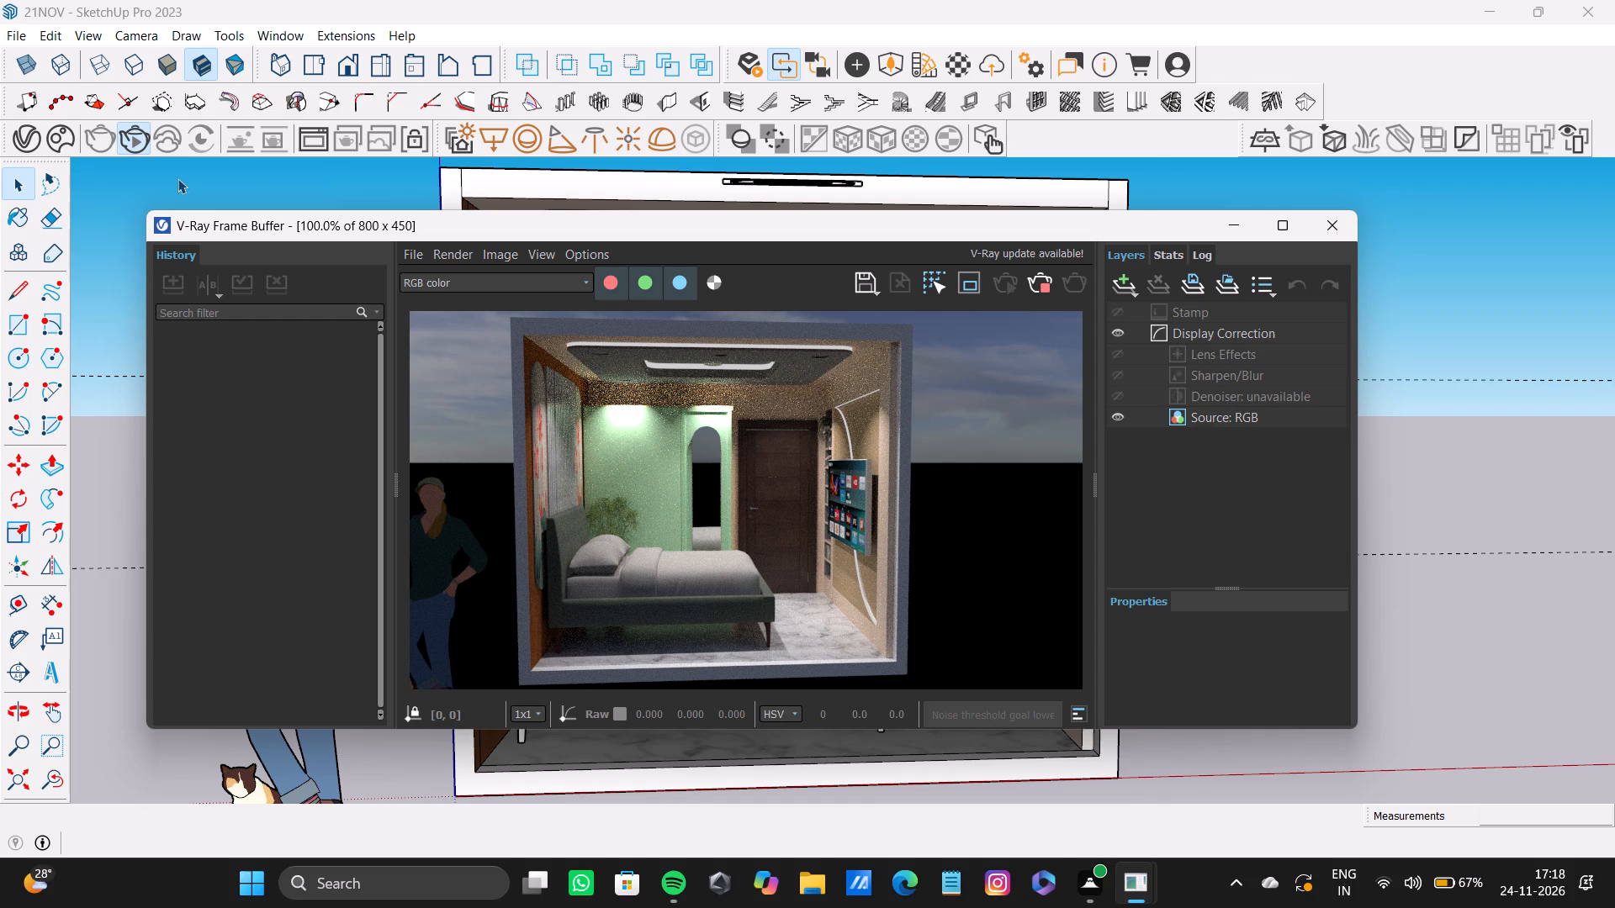
Reframe the running interactive render so the room's open front faces the camera more squarely.
{"action": "middle_click_drag", "start_coordinate": [1442, 737], "coordinate": [1404, 724]}
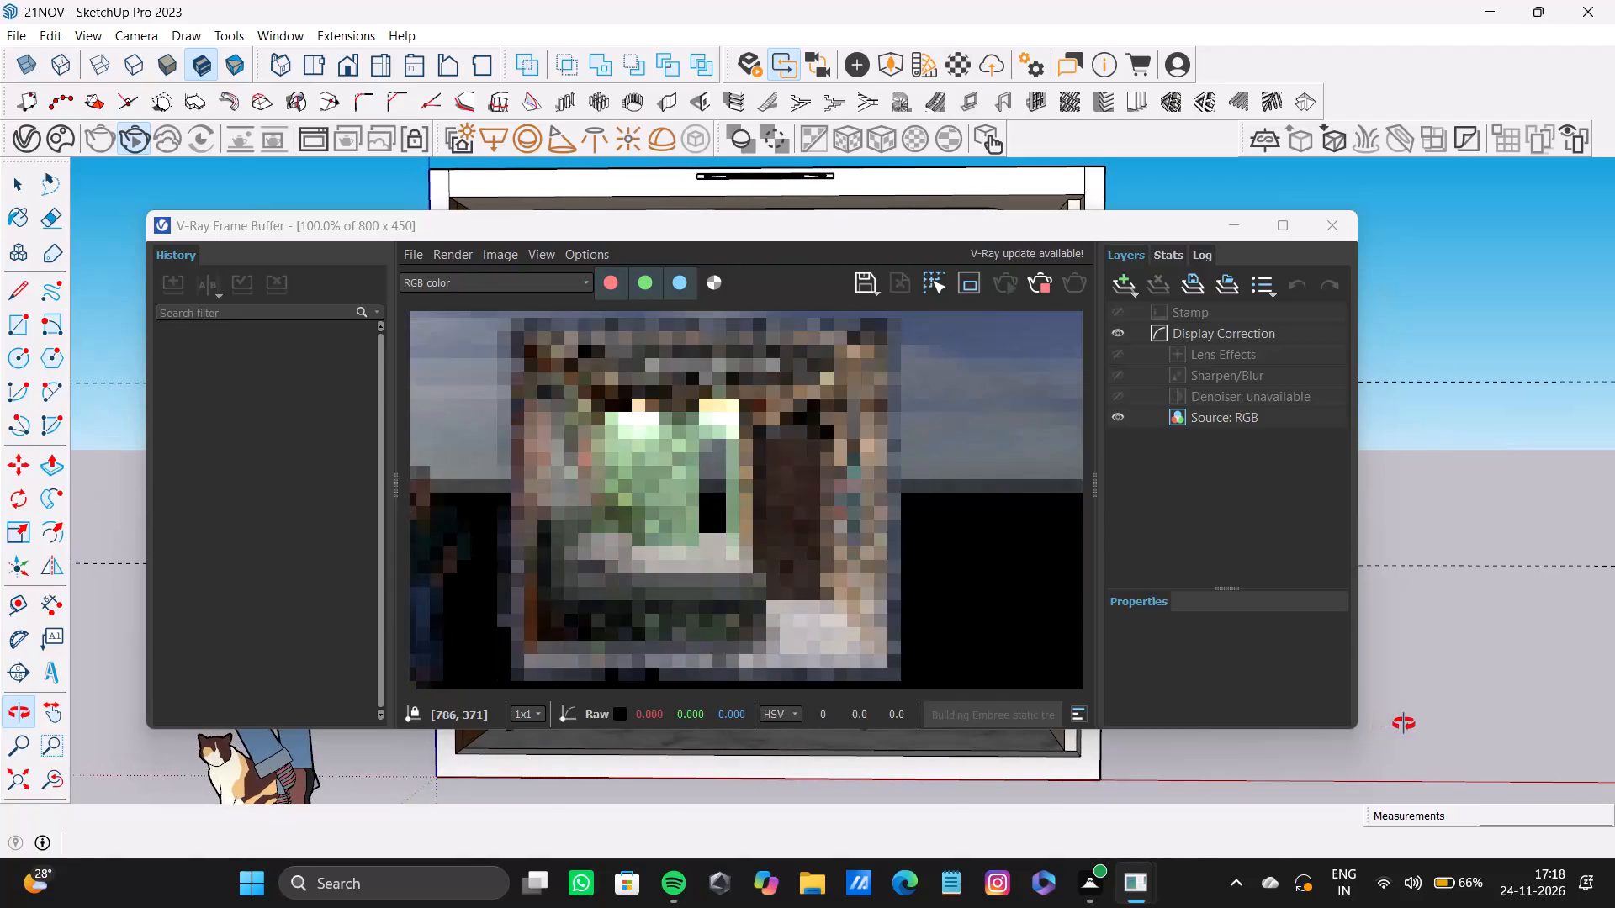
{"action": "middle_click_drag", "start_coordinate": [1404, 724], "coordinate": [1407, 726]}
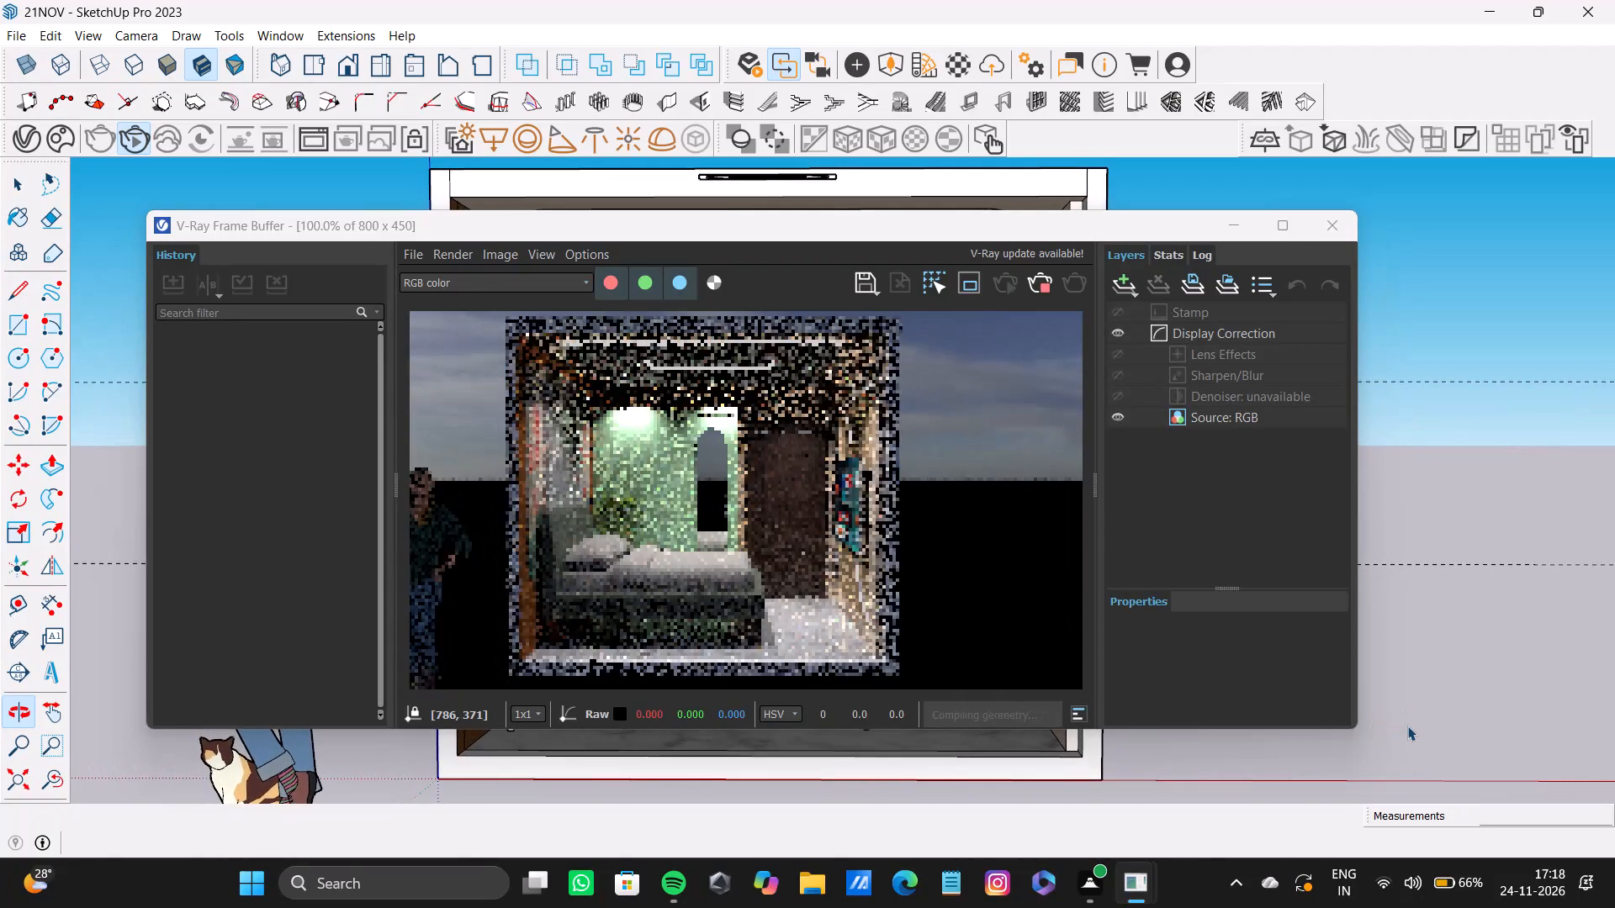
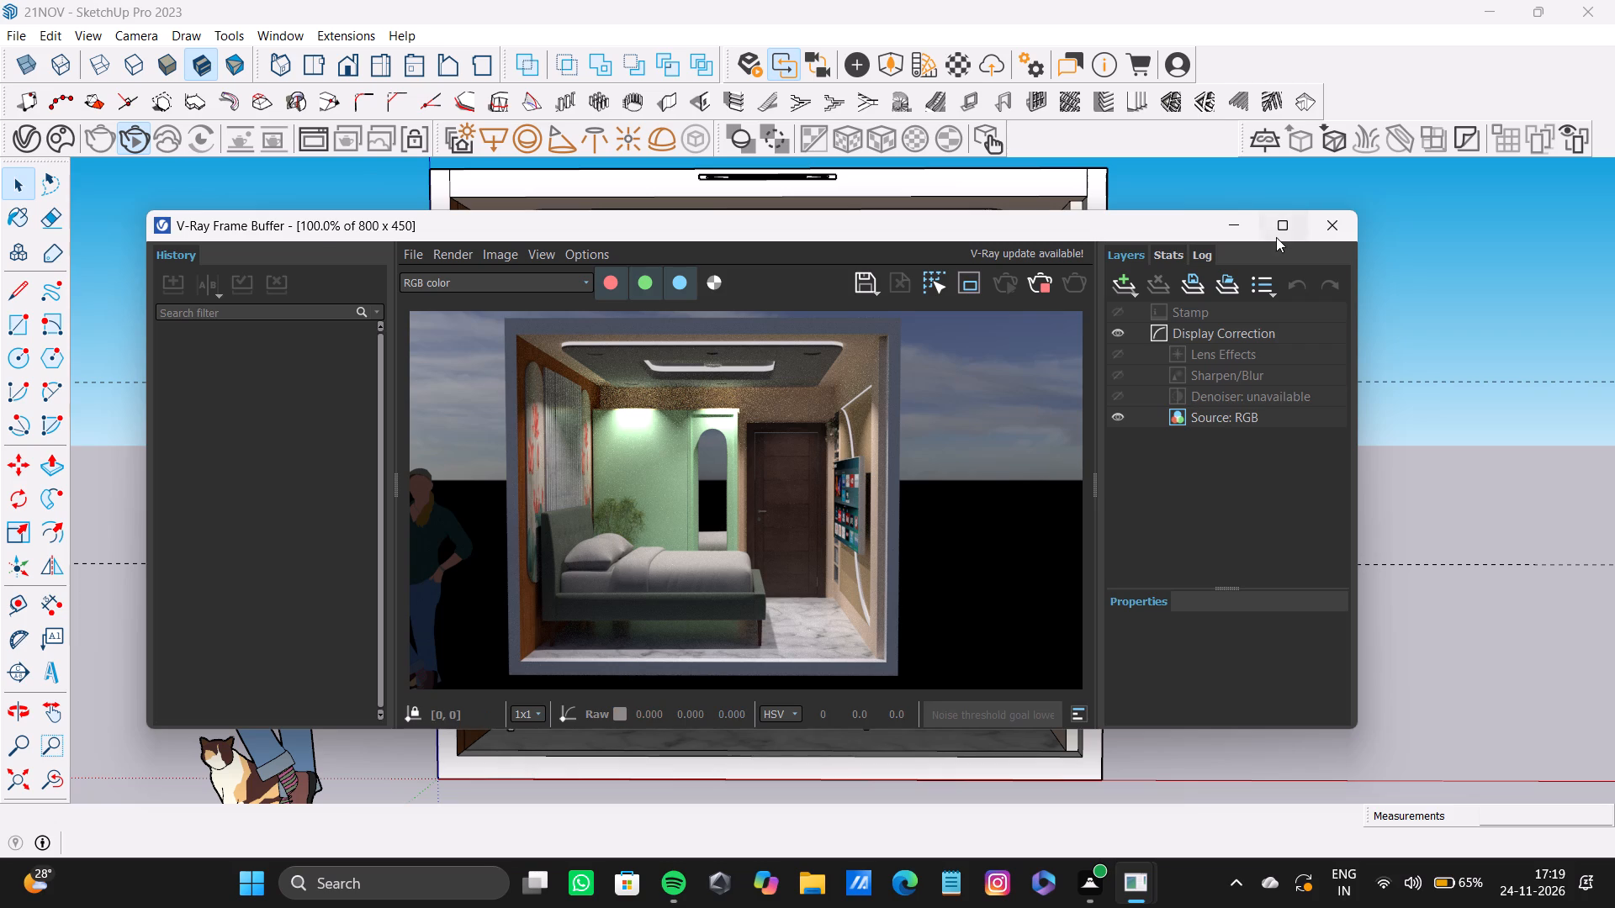
Dismiss the V-Ray Frame Buffer and reframe the model frontally with the whole open-sided bedroom in view.
{"action": "left_click", "coordinate": [1311, 234]}
{"action": "middle_click_drag", "start_coordinate": [845, 473], "coordinate": [610, 582]}
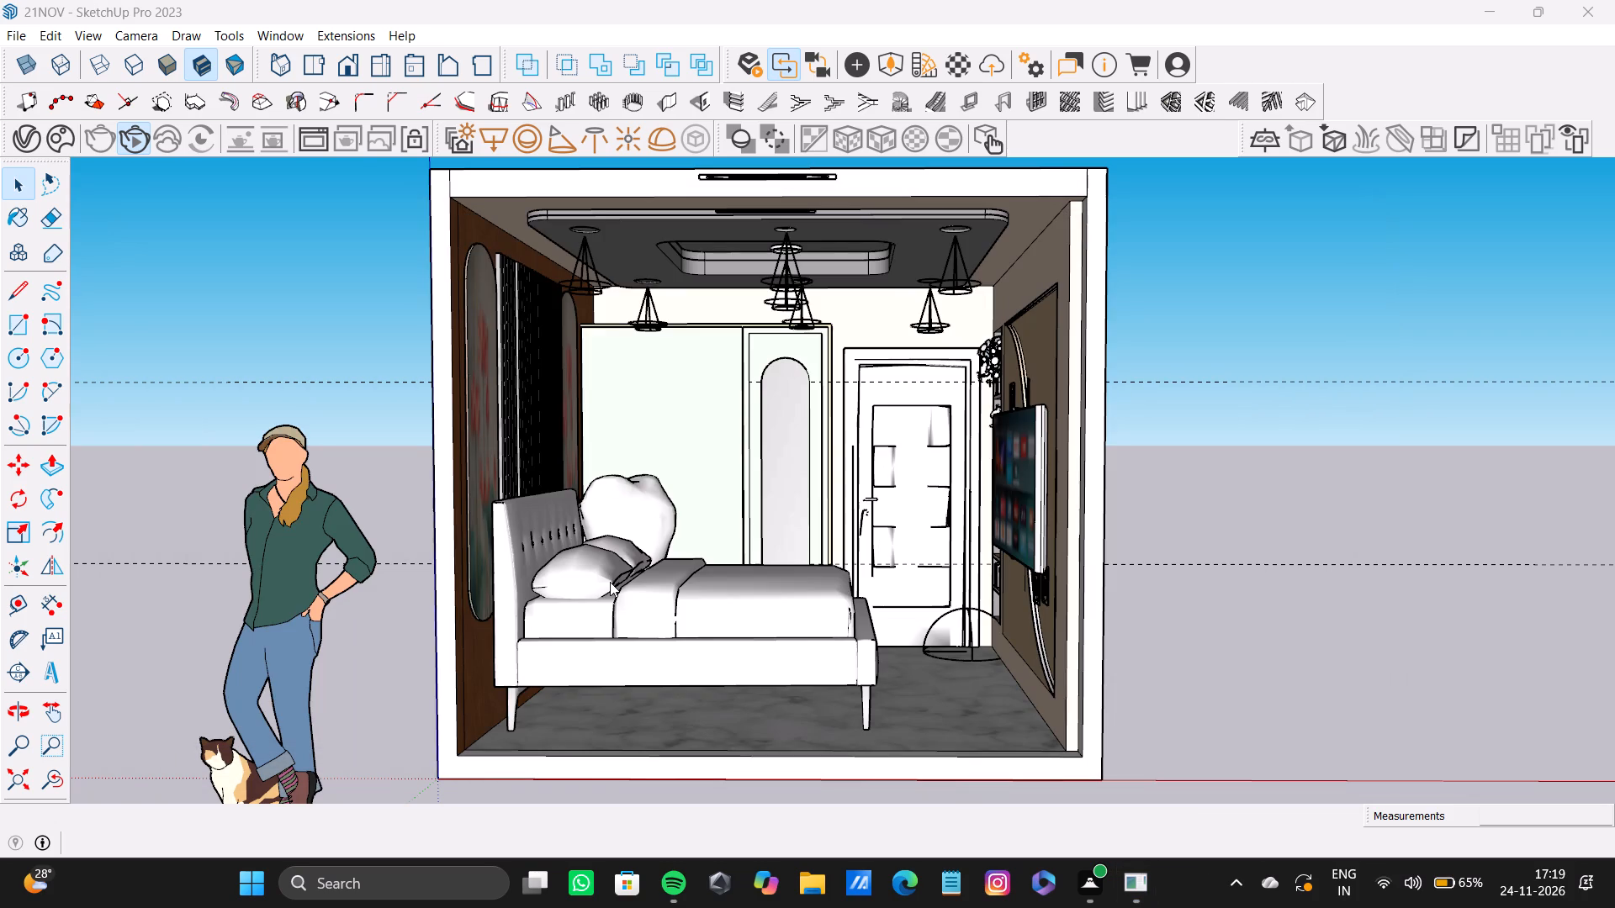
{"action": "middle_click_drag", "start_coordinate": [610, 582], "coordinate": [934, 528]}
{"action": "scroll", "coordinate": [898, 535], "scroll_direction": "down", "scroll_amount": 9}
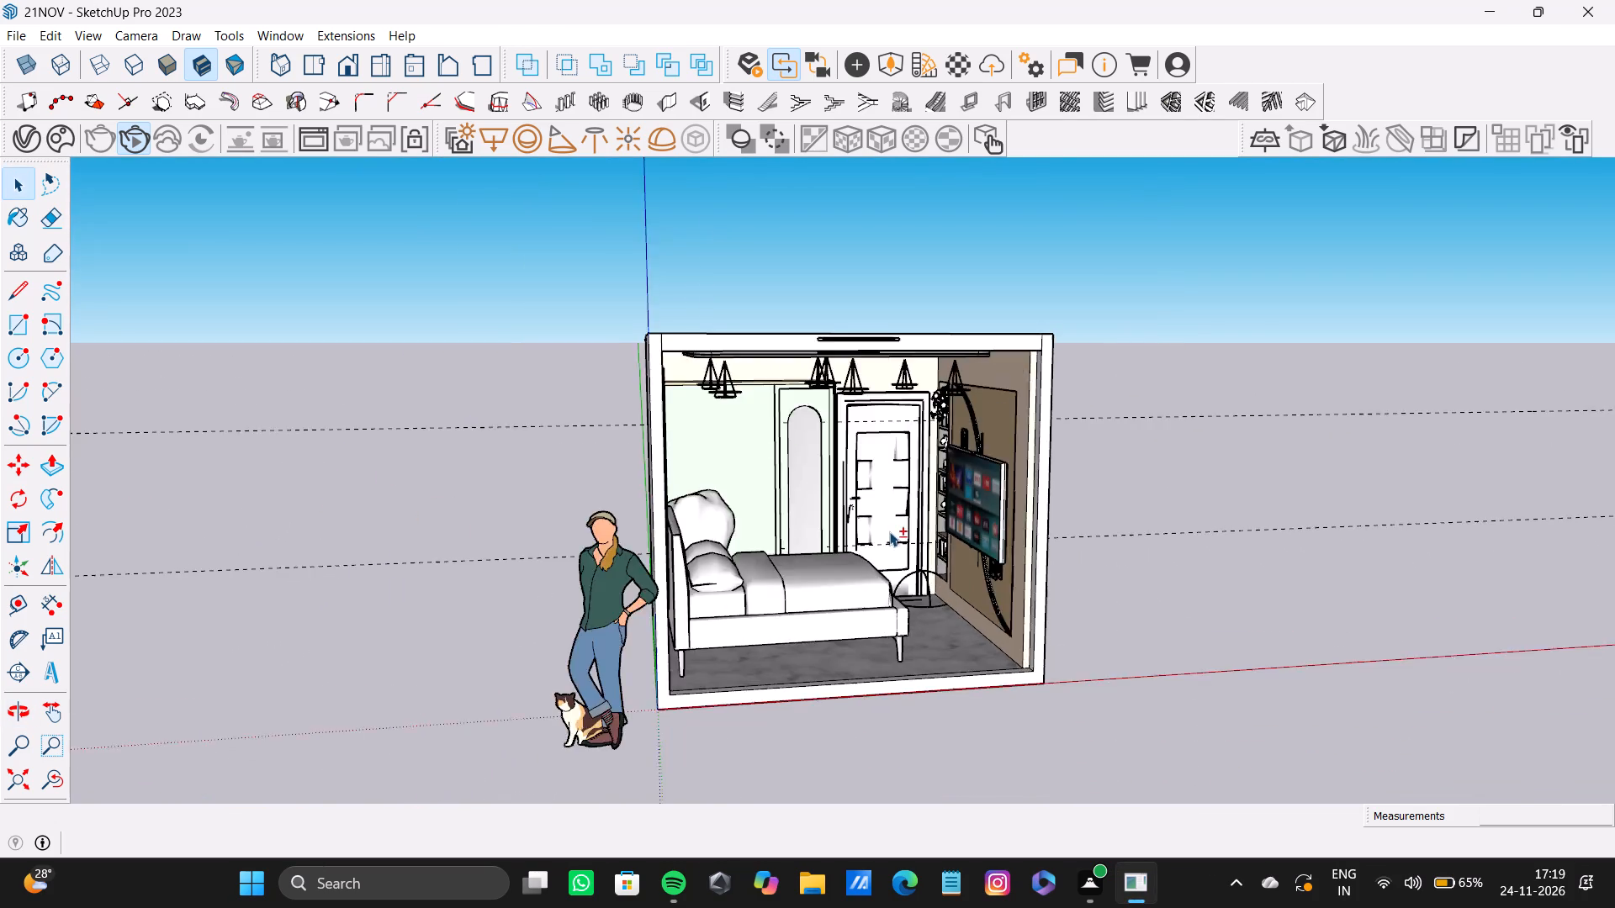
{"action": "middle_click_drag", "start_coordinate": [889, 531], "coordinate": [803, 547], "text": "shift"}
{"action": "scroll", "coordinate": [803, 547], "scroll_direction": "up", "scroll_amount": 3}
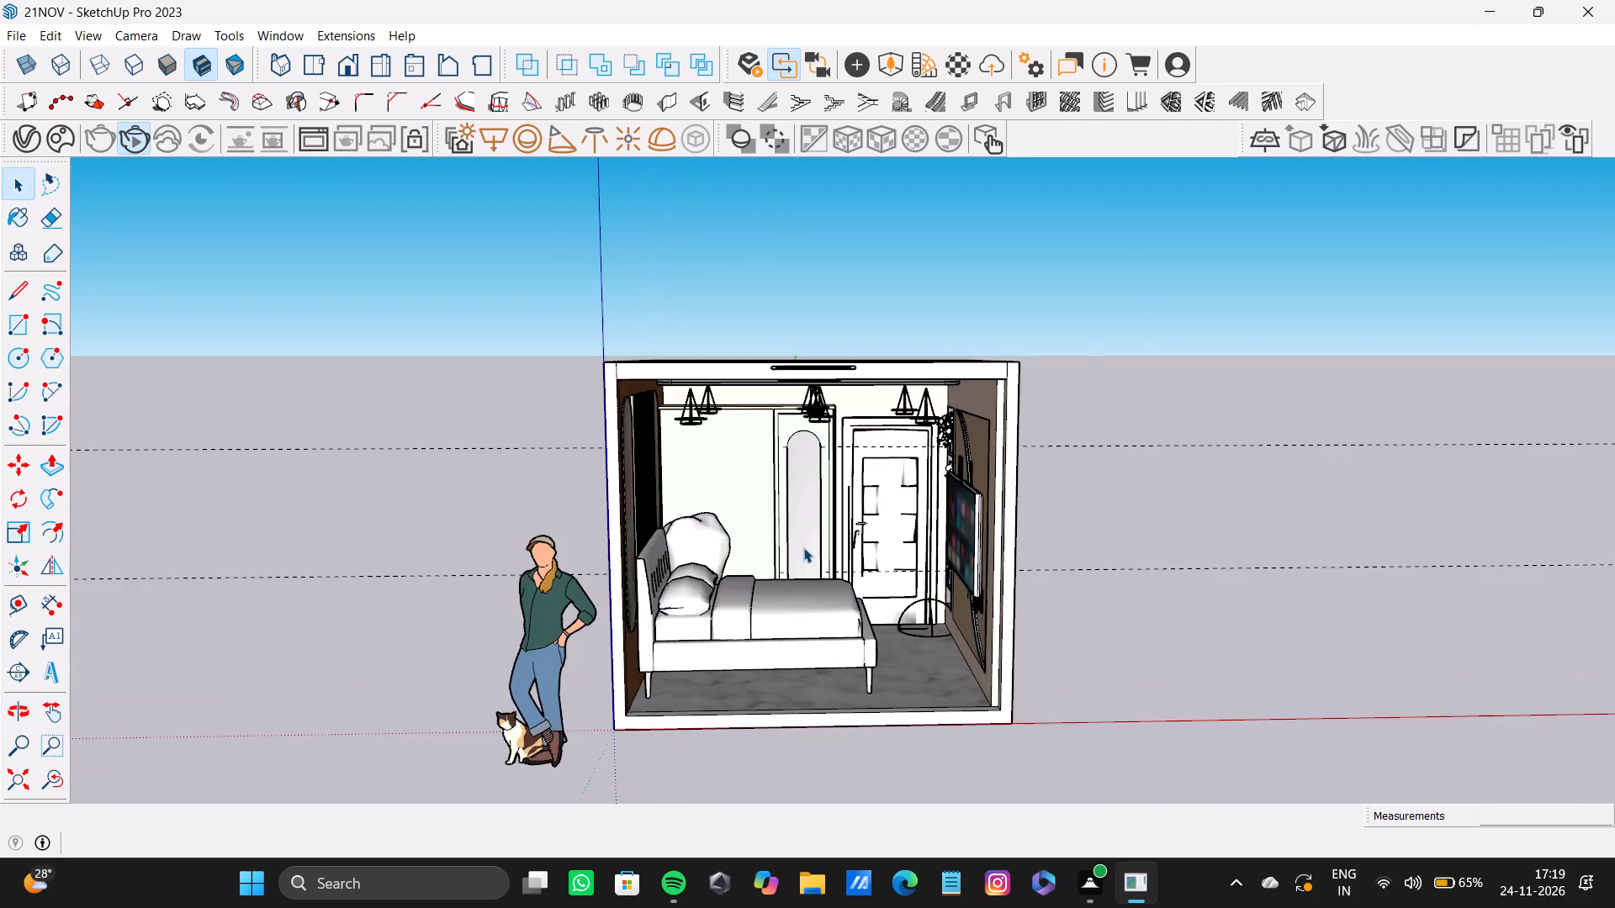
{"action": "scroll", "coordinate": [803, 547], "scroll_direction": "up", "scroll_amount": 3}
{"action": "middle_click_drag", "start_coordinate": [795, 535], "coordinate": [760, 499]}
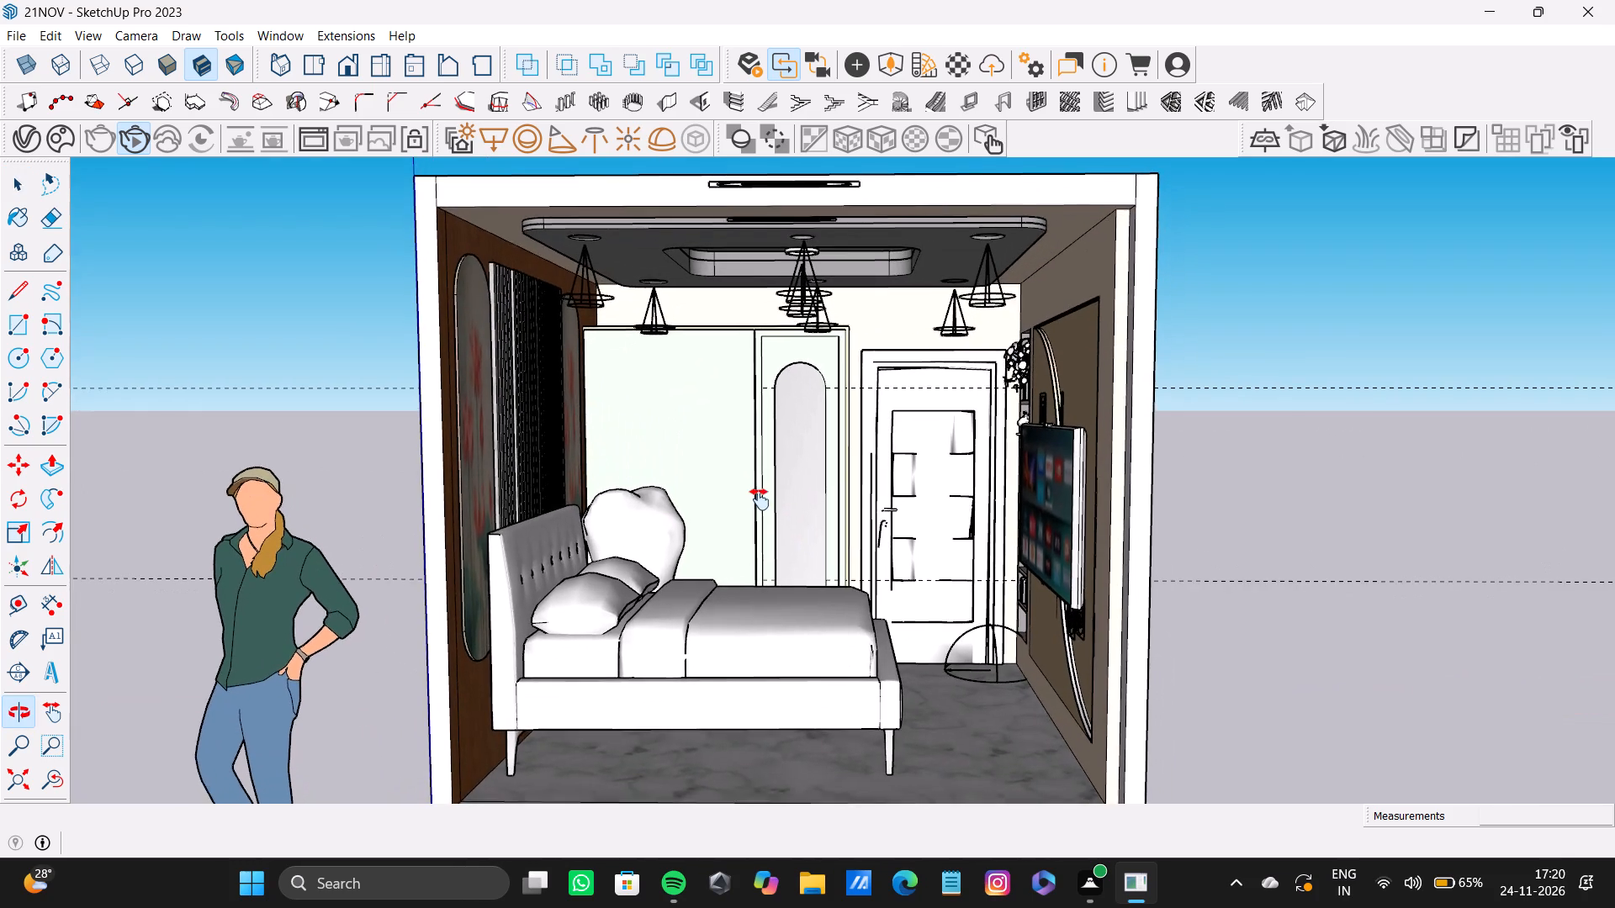
{"action": "middle_click_drag", "start_coordinate": [760, 499], "coordinate": [776, 467]}
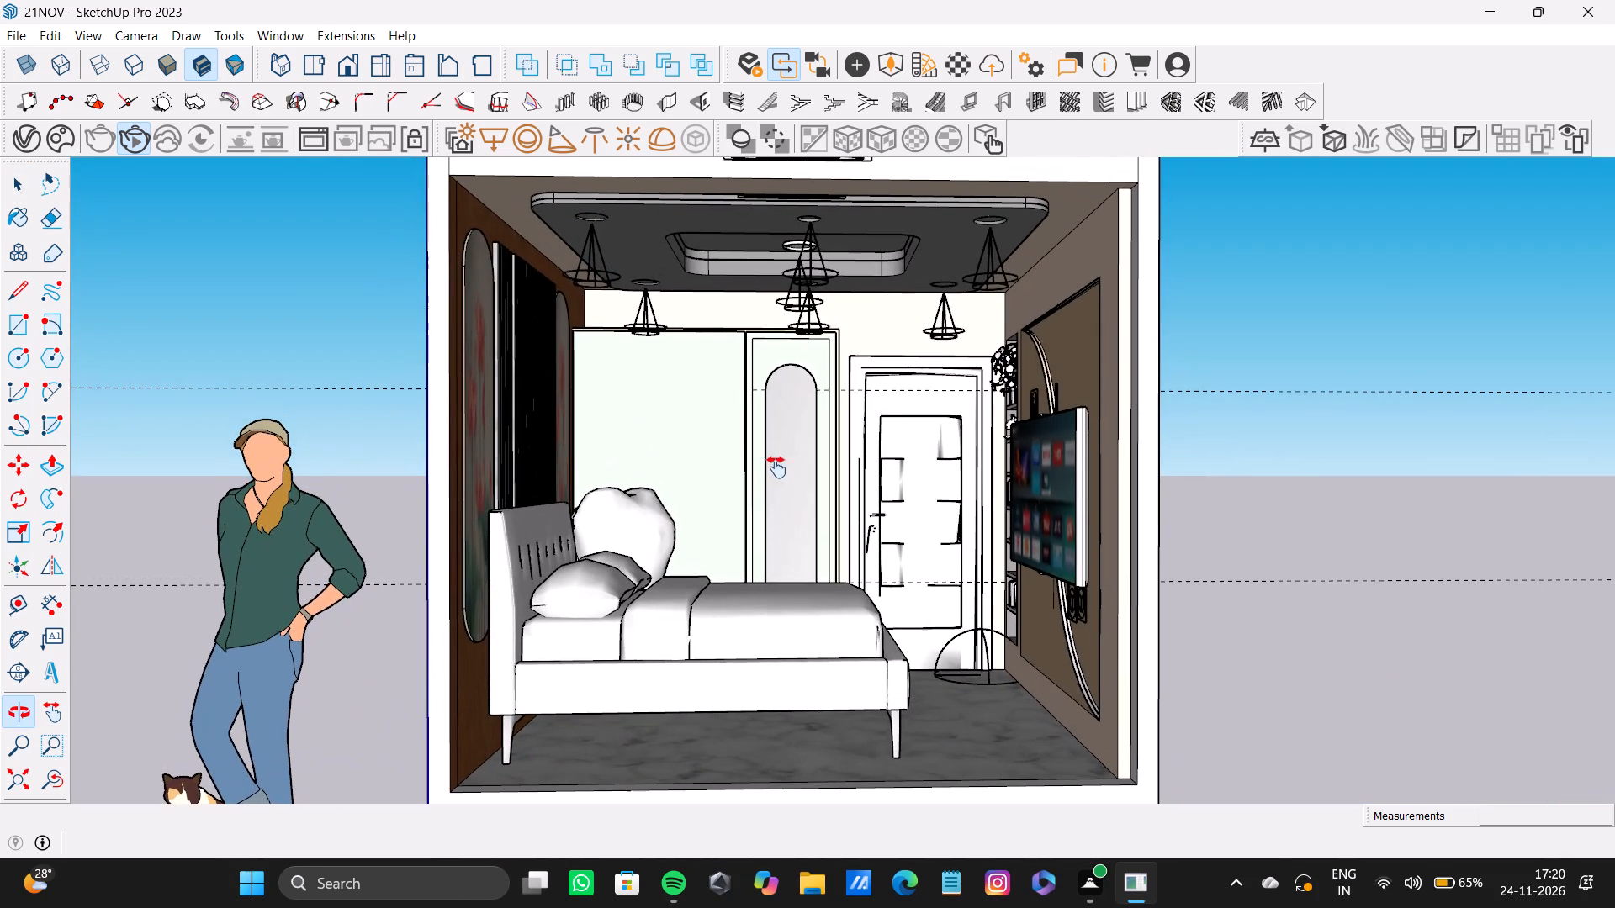
{"action": "scroll", "coordinate": [633, 496], "scroll_direction": "down", "scroll_amount": 1}
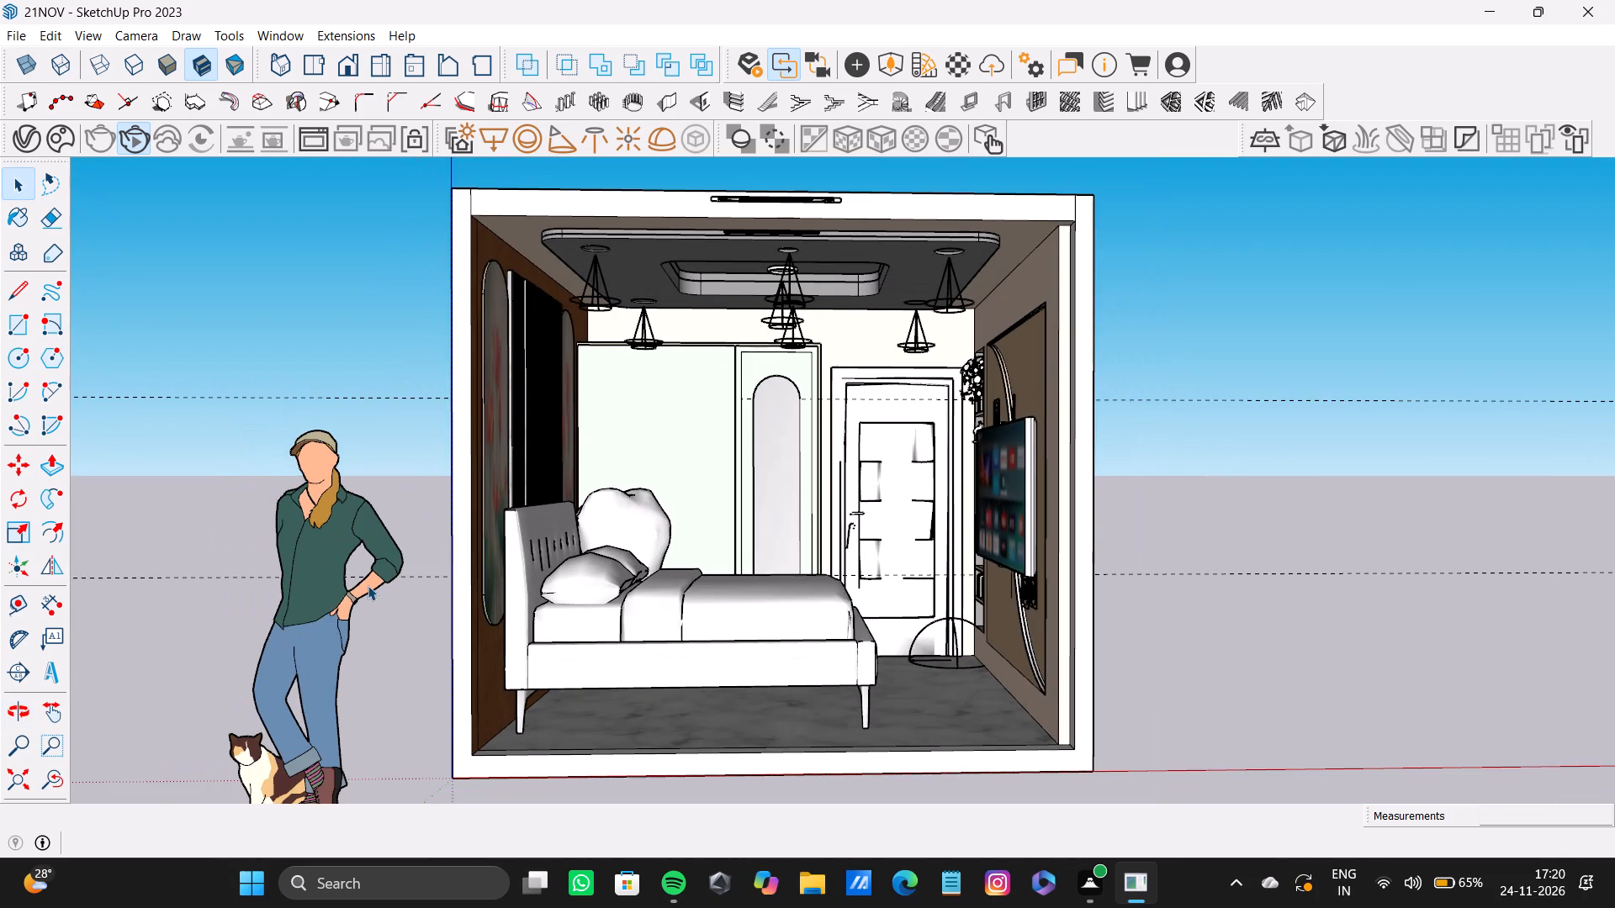
Delete the standing woman and cat figure beside the room, including its leftover edges and the component itself.
{"action": "double_click", "coordinate": [294, 544]}
{"action": "double_click", "coordinate": [299, 543]}
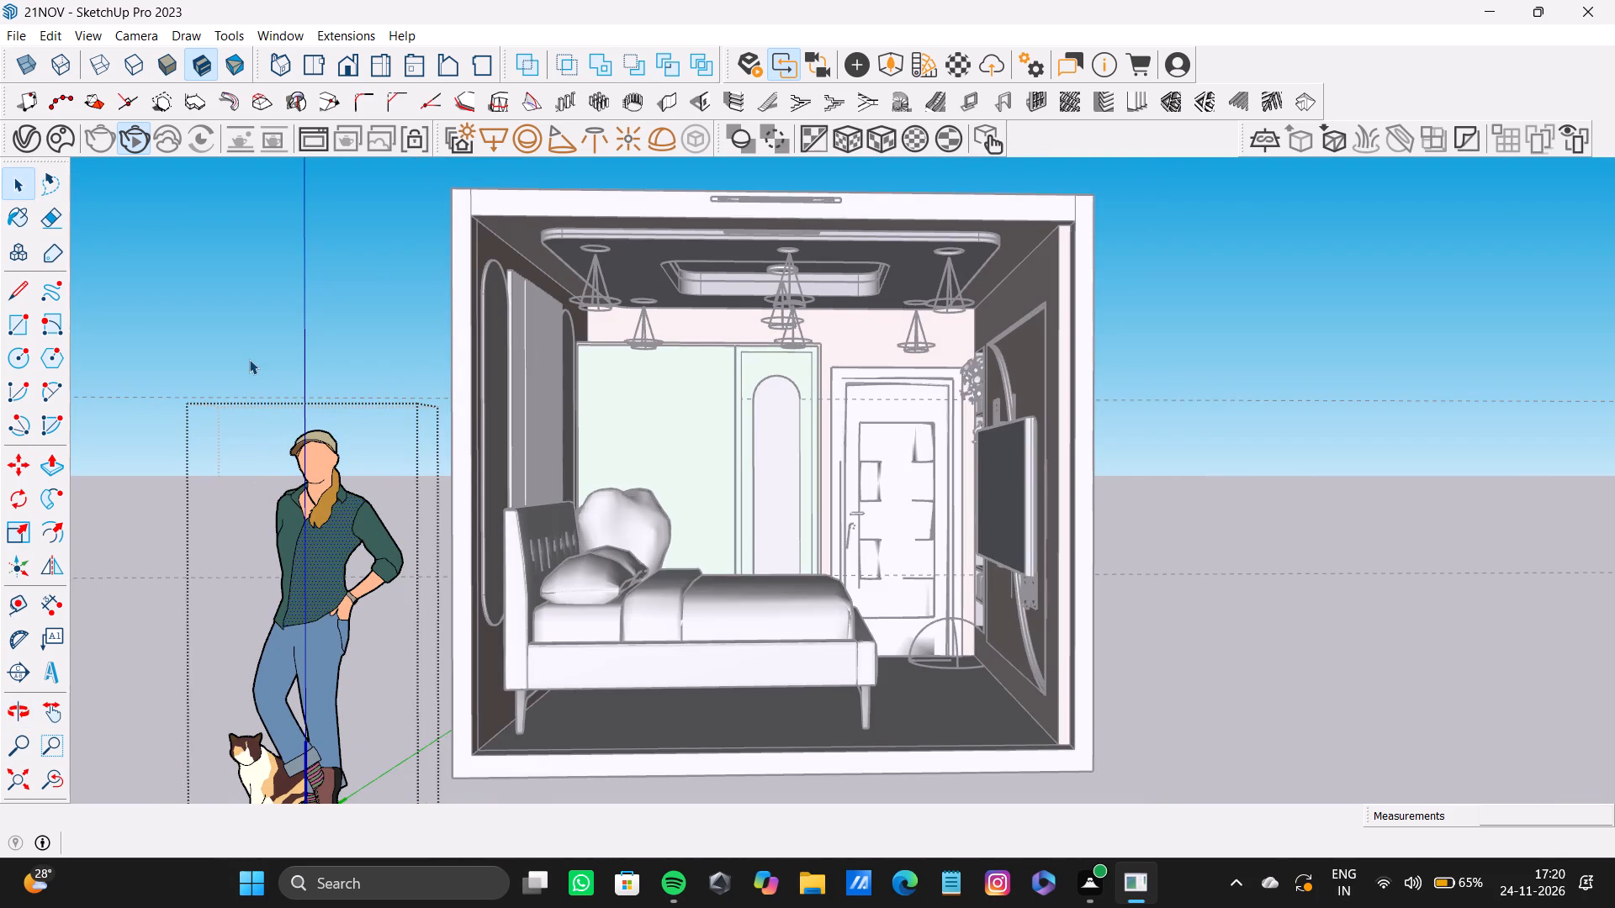
{"action": "left_click_drag", "start_coordinate": [214, 358], "coordinate": [394, 857]}
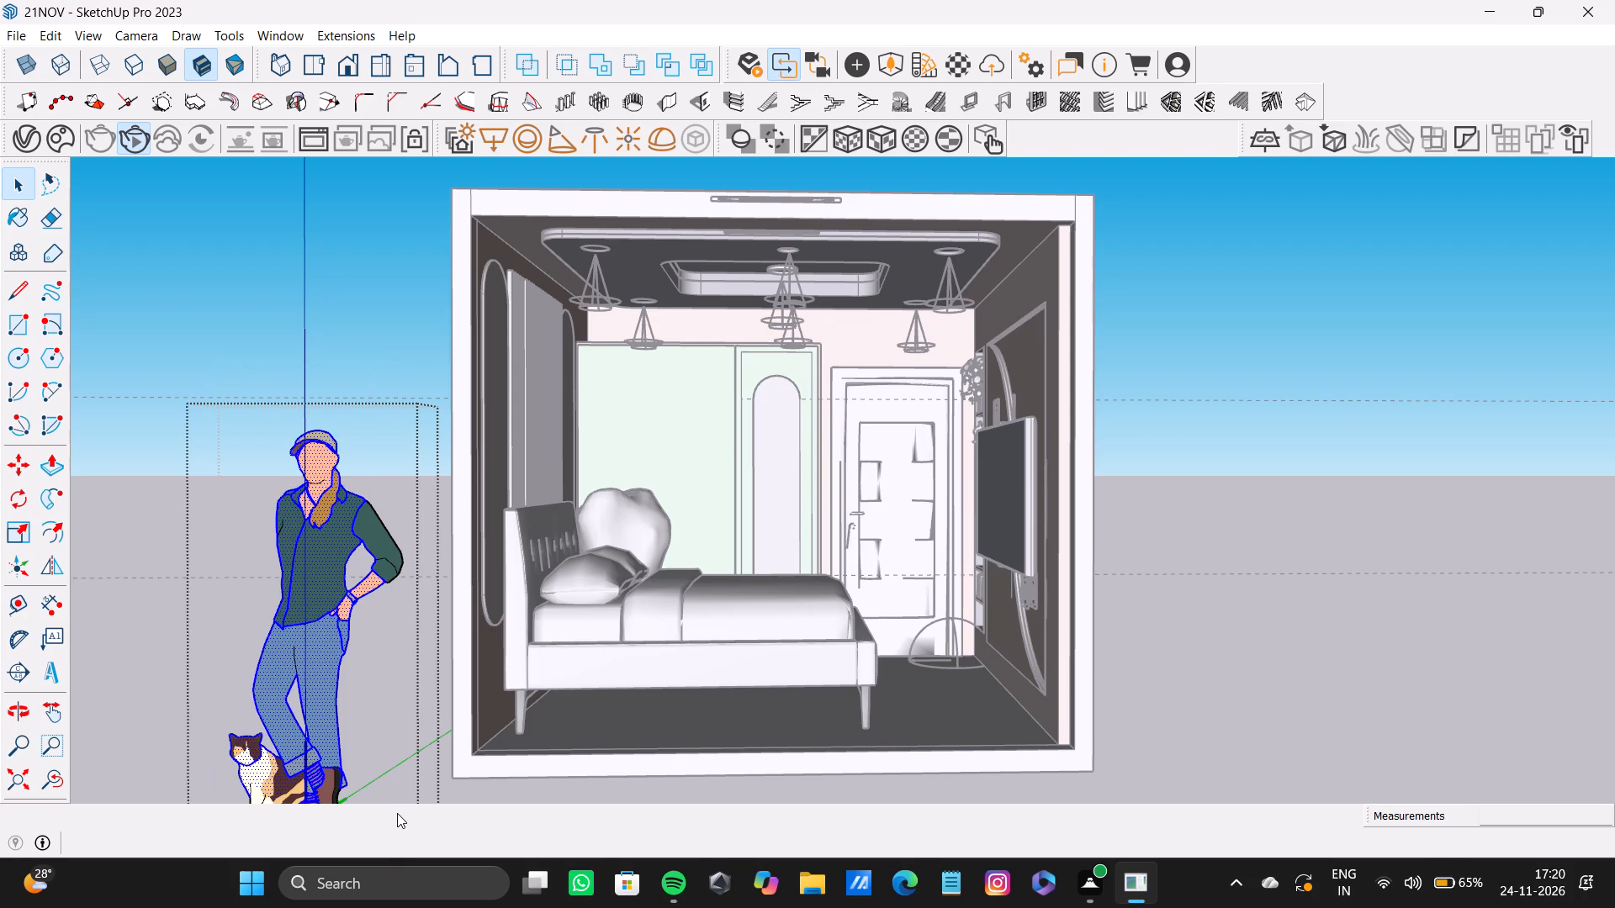
{"action": "key", "text": "Delete"}
{"action": "key", "text": "Delete"}
{"action": "scroll", "coordinate": [302, 664], "scroll_direction": "down", "scroll_amount": 4}
{"action": "middle_click_drag", "start_coordinate": [307, 647], "coordinate": [343, 599], "text": "shift"}
{"action": "left_click_drag", "start_coordinate": [257, 420], "coordinate": [444, 790]}
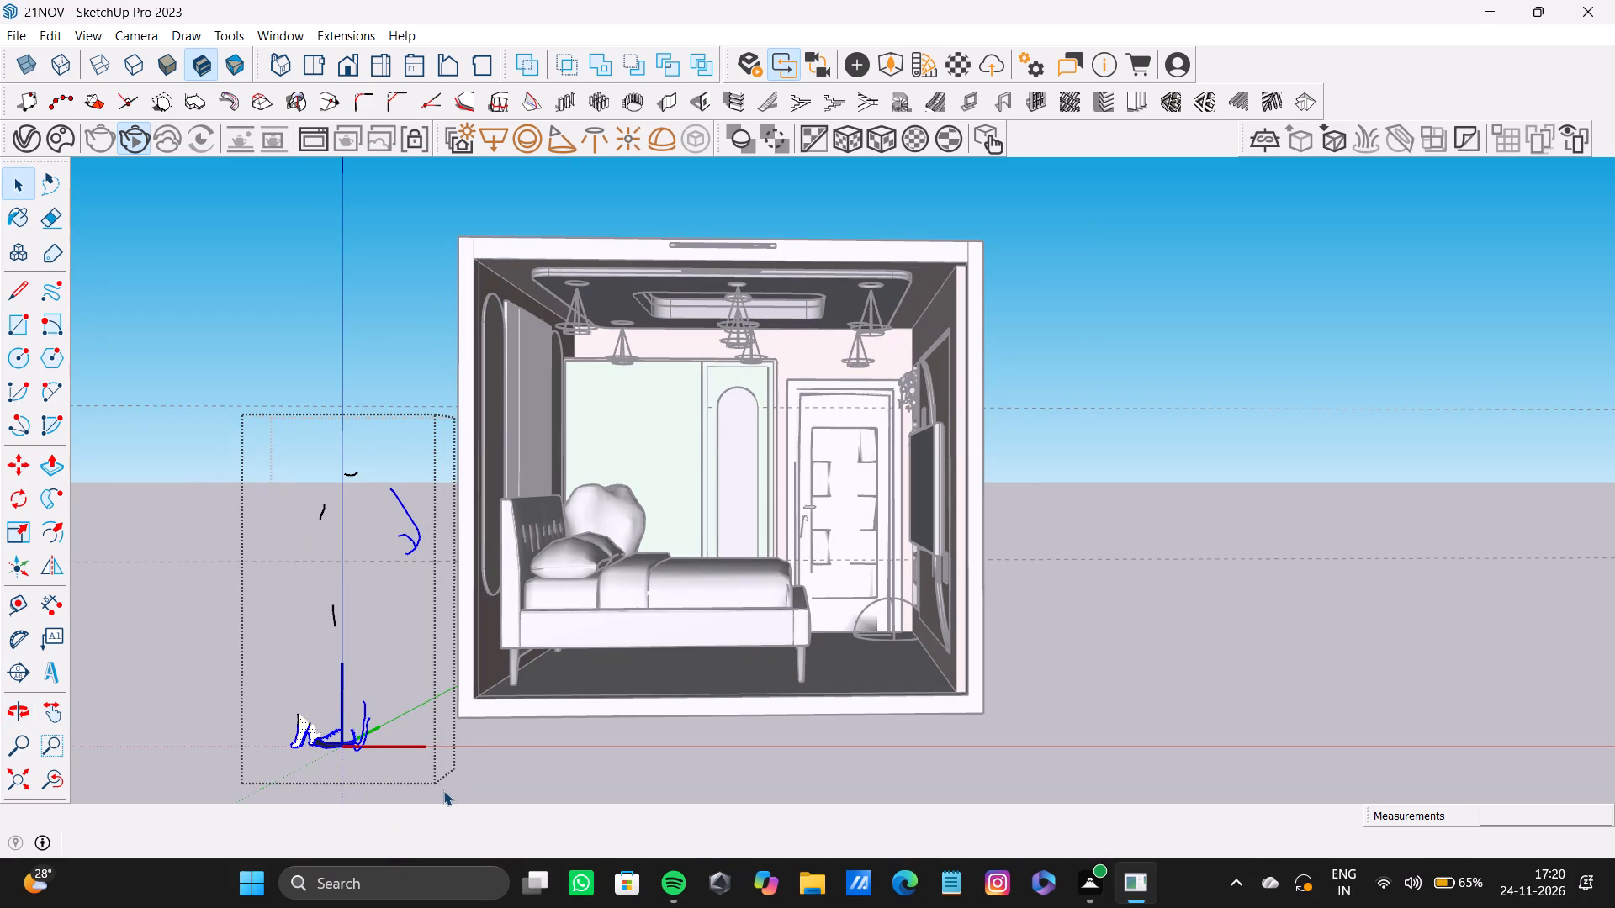
{"action": "key", "text": "Delete"}
{"action": "left_click_drag", "start_coordinate": [261, 456], "coordinate": [327, 742]}
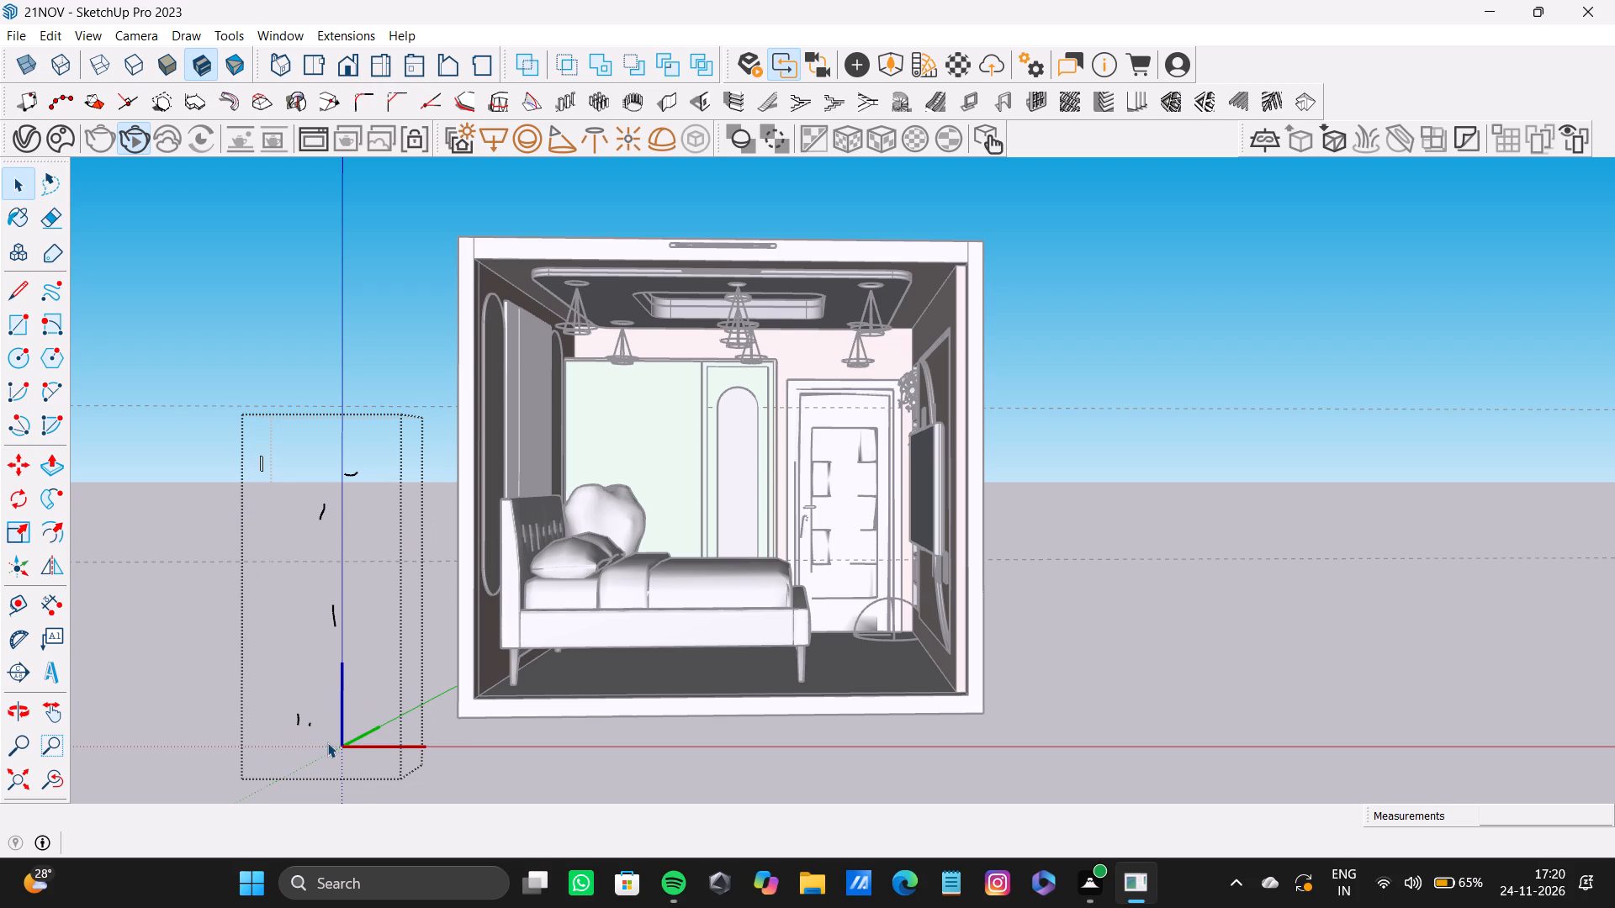
{"action": "left_click_drag", "start_coordinate": [327, 742], "coordinate": [355, 789]}
{"action": "left_click", "coordinate": [398, 418]}
{"action": "left_click", "coordinate": [400, 319]}
{"action": "left_click", "coordinate": [389, 370]}
{"action": "left_click_drag", "start_coordinate": [208, 367], "coordinate": [400, 816]}
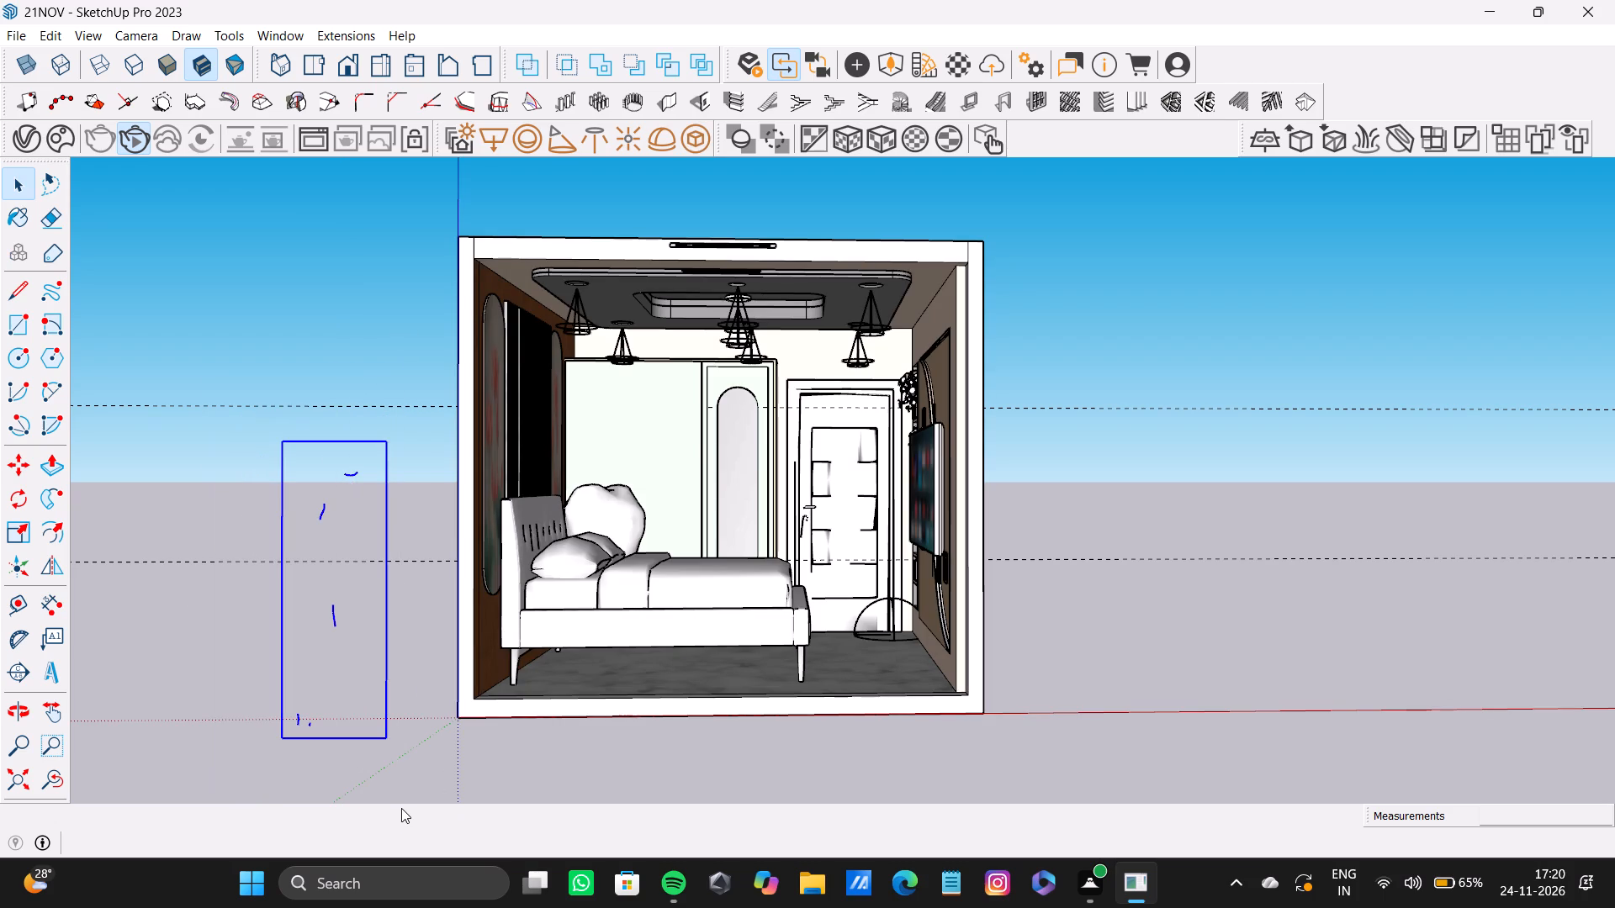
{"action": "key", "text": "Delete"}
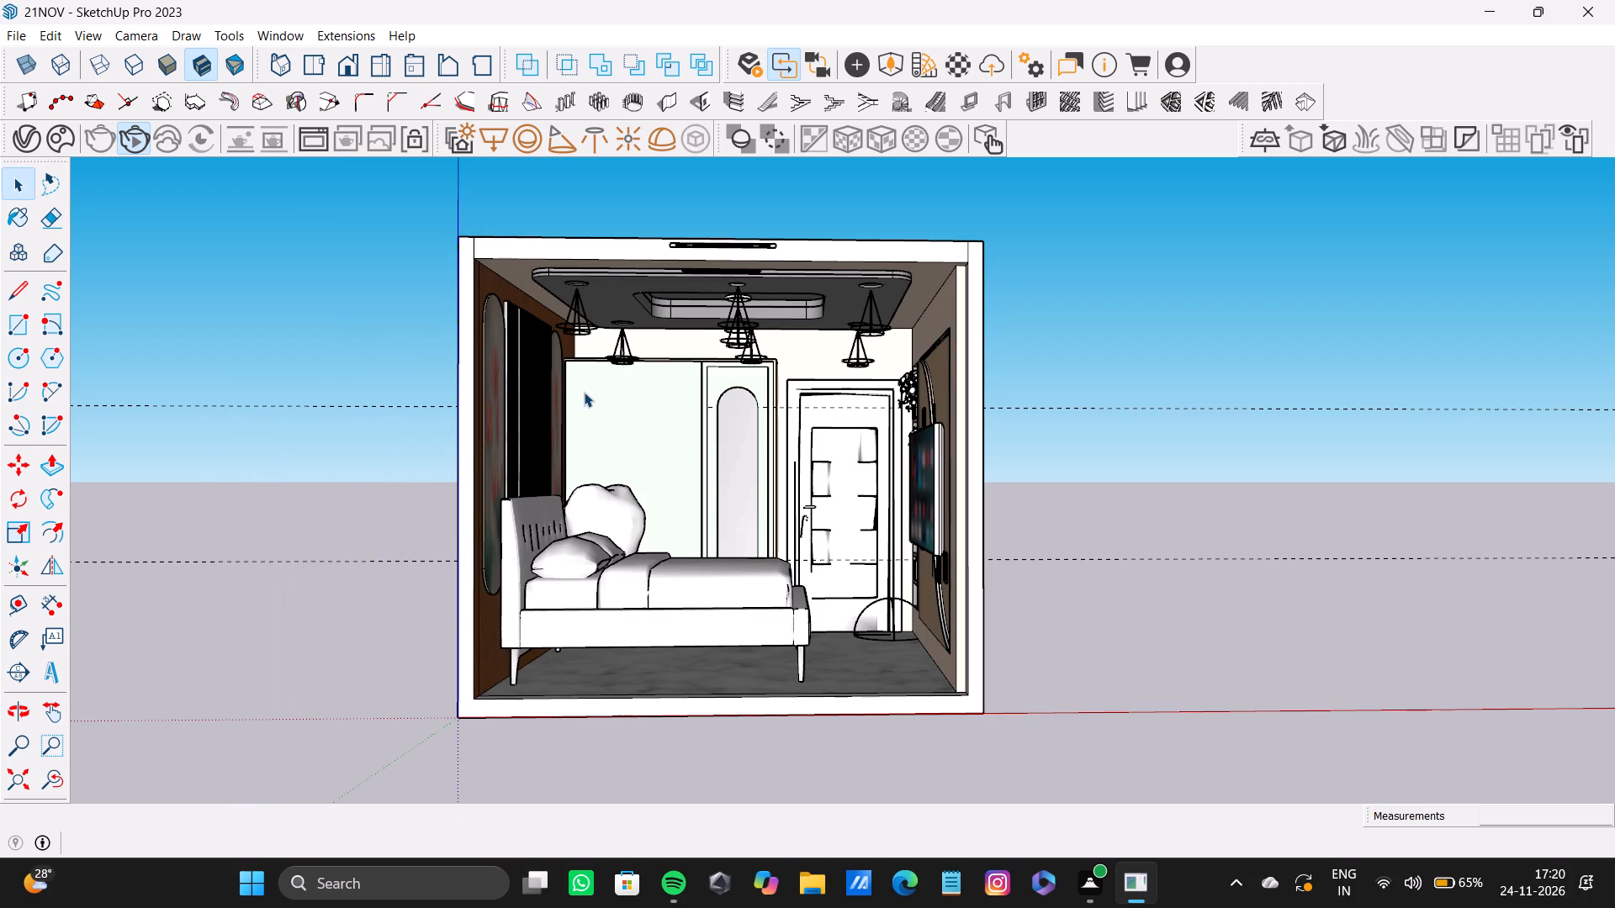
Stop the running interactive V-Ray render.
{"action": "scroll", "coordinate": [725, 456], "scroll_direction": "up", "scroll_amount": 3}
{"action": "middle_click_drag", "start_coordinate": [731, 462], "coordinate": [768, 451], "text": "shift"}
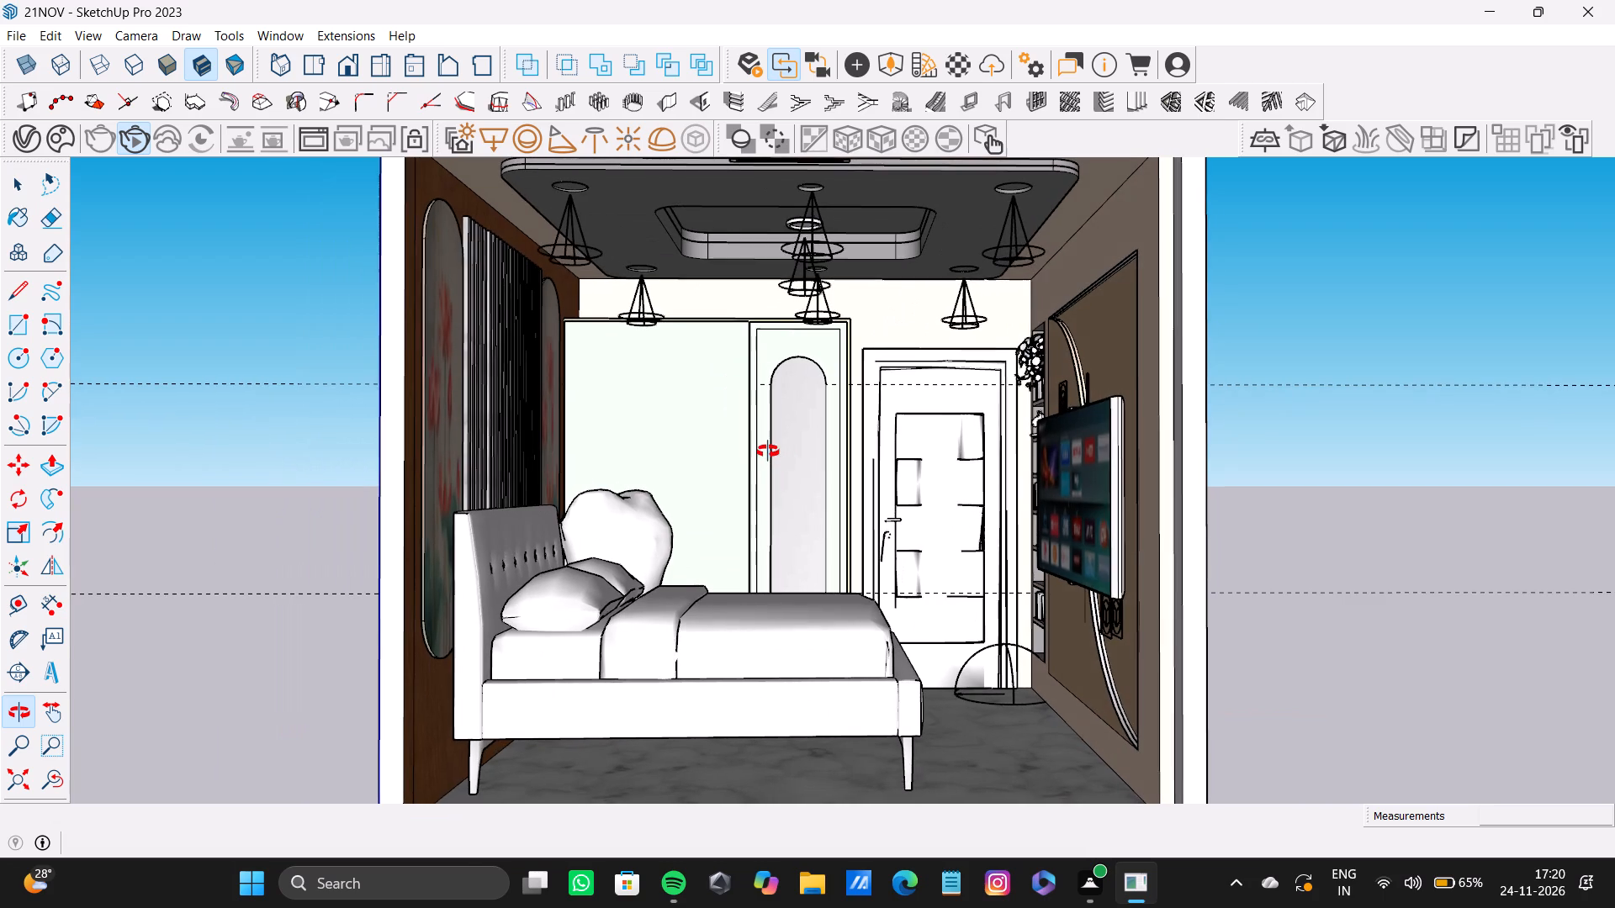
{"action": "middle_click_drag", "start_coordinate": [768, 451], "coordinate": [767, 451], "text": "shift"}
{"action": "left_click", "coordinate": [45, 29]}
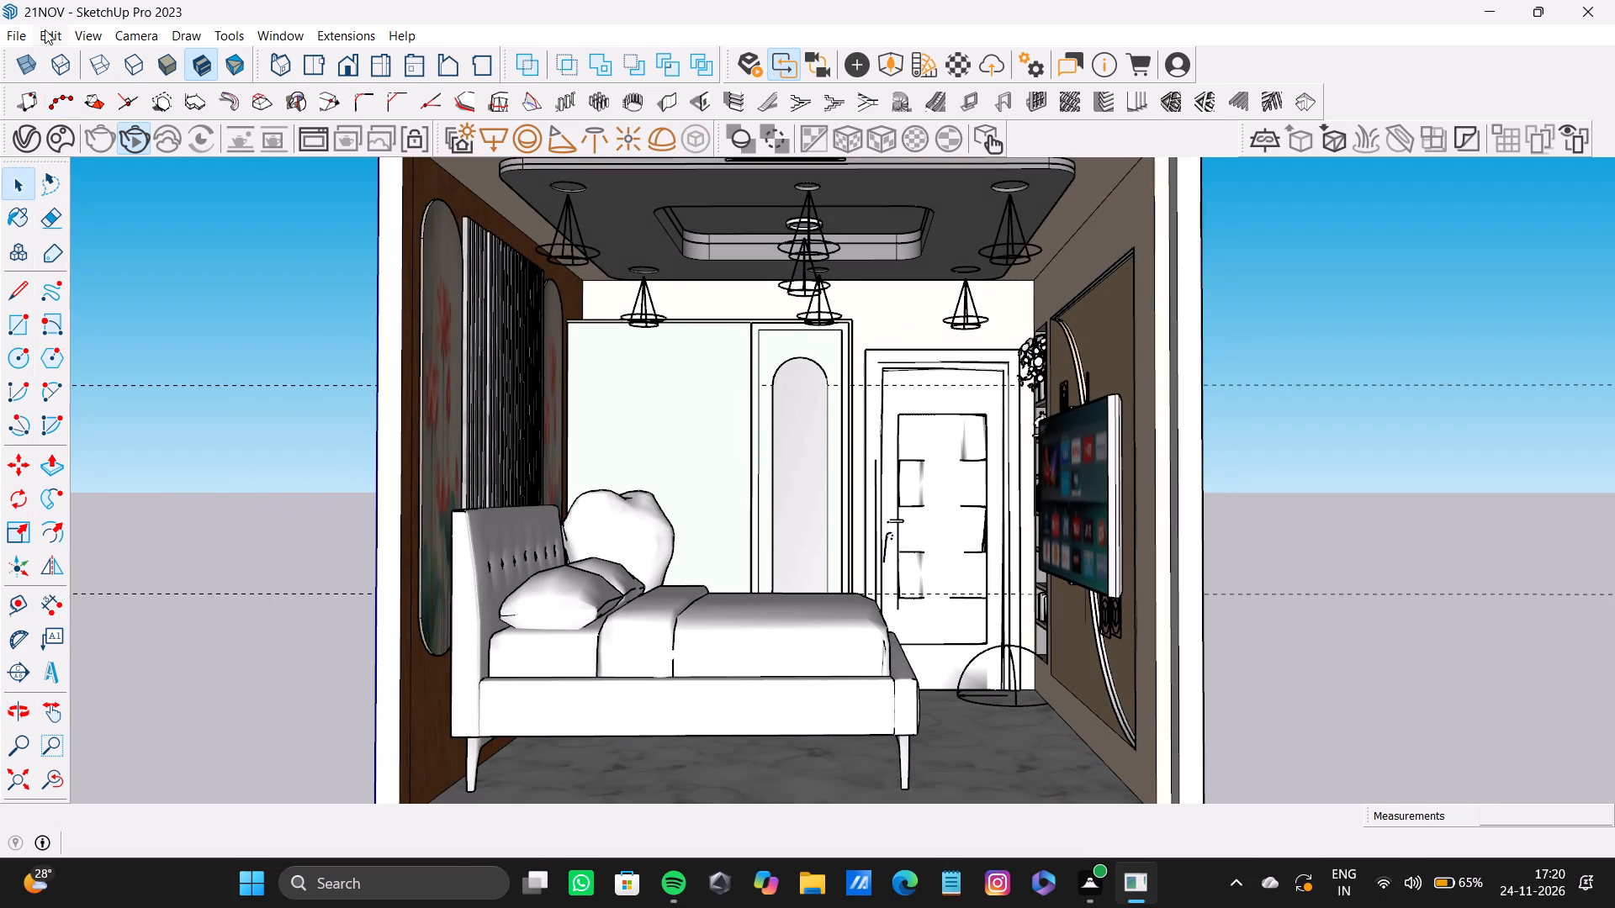
{"action": "left_click", "coordinate": [145, 208]}
{"action": "left_click", "coordinate": [148, 154]}
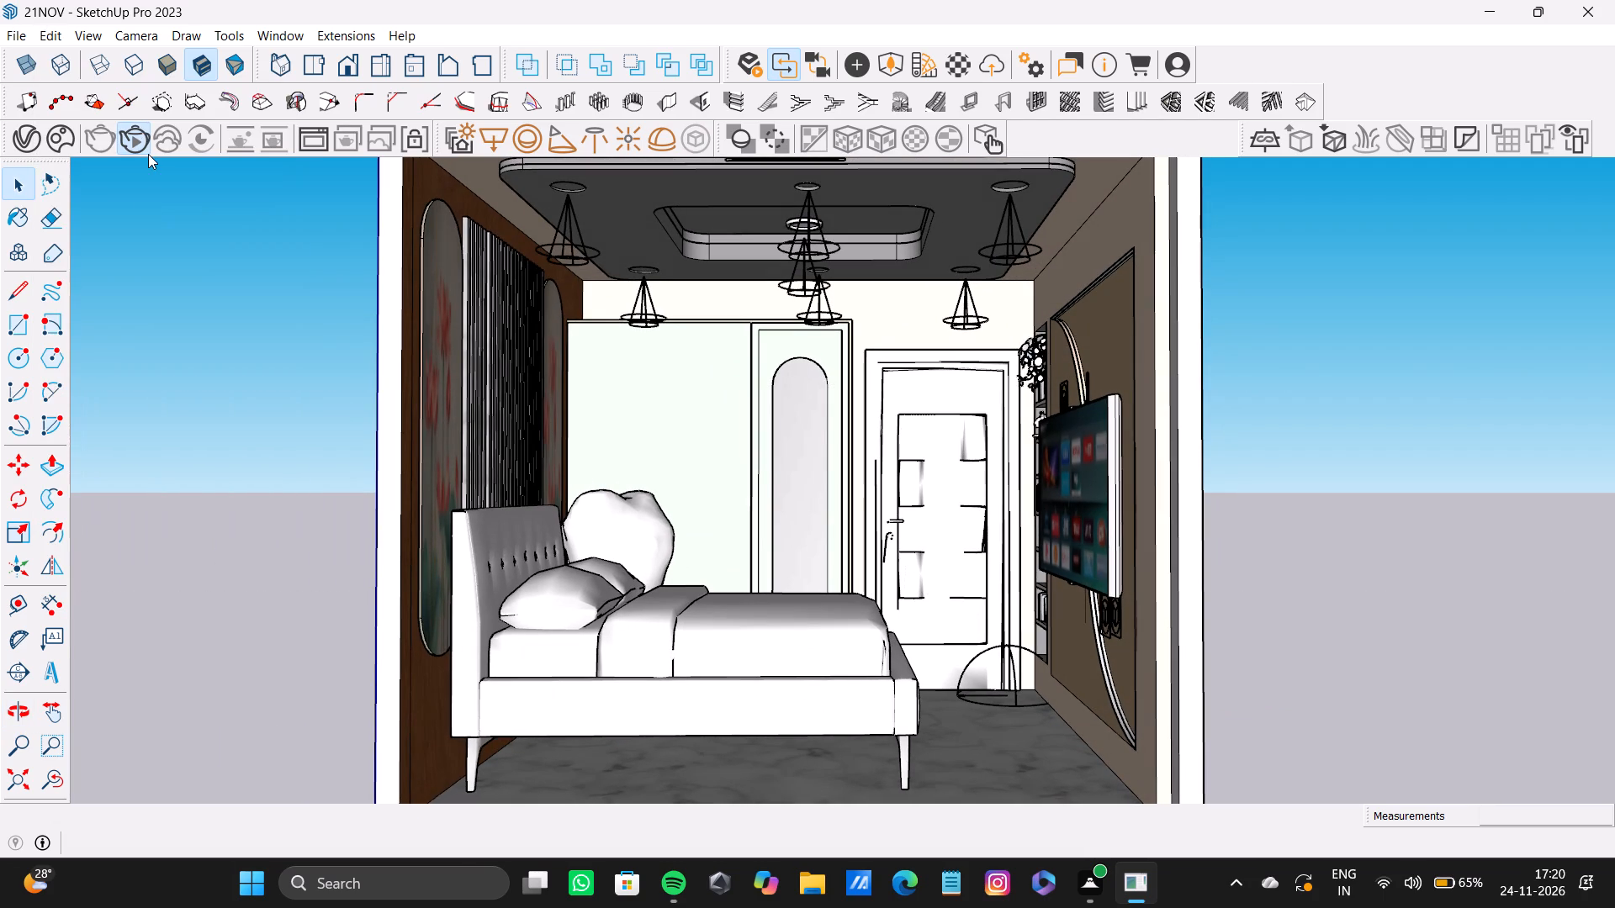
Add a scene for the frontal view showing the complete room with bed, wardrobe, door, TV wall and false ceiling.
{"action": "scroll", "coordinate": [177, 240], "scroll_direction": "down", "scroll_amount": 8}
{"action": "middle_click_drag", "start_coordinate": [491, 398], "coordinate": [516, 443]}
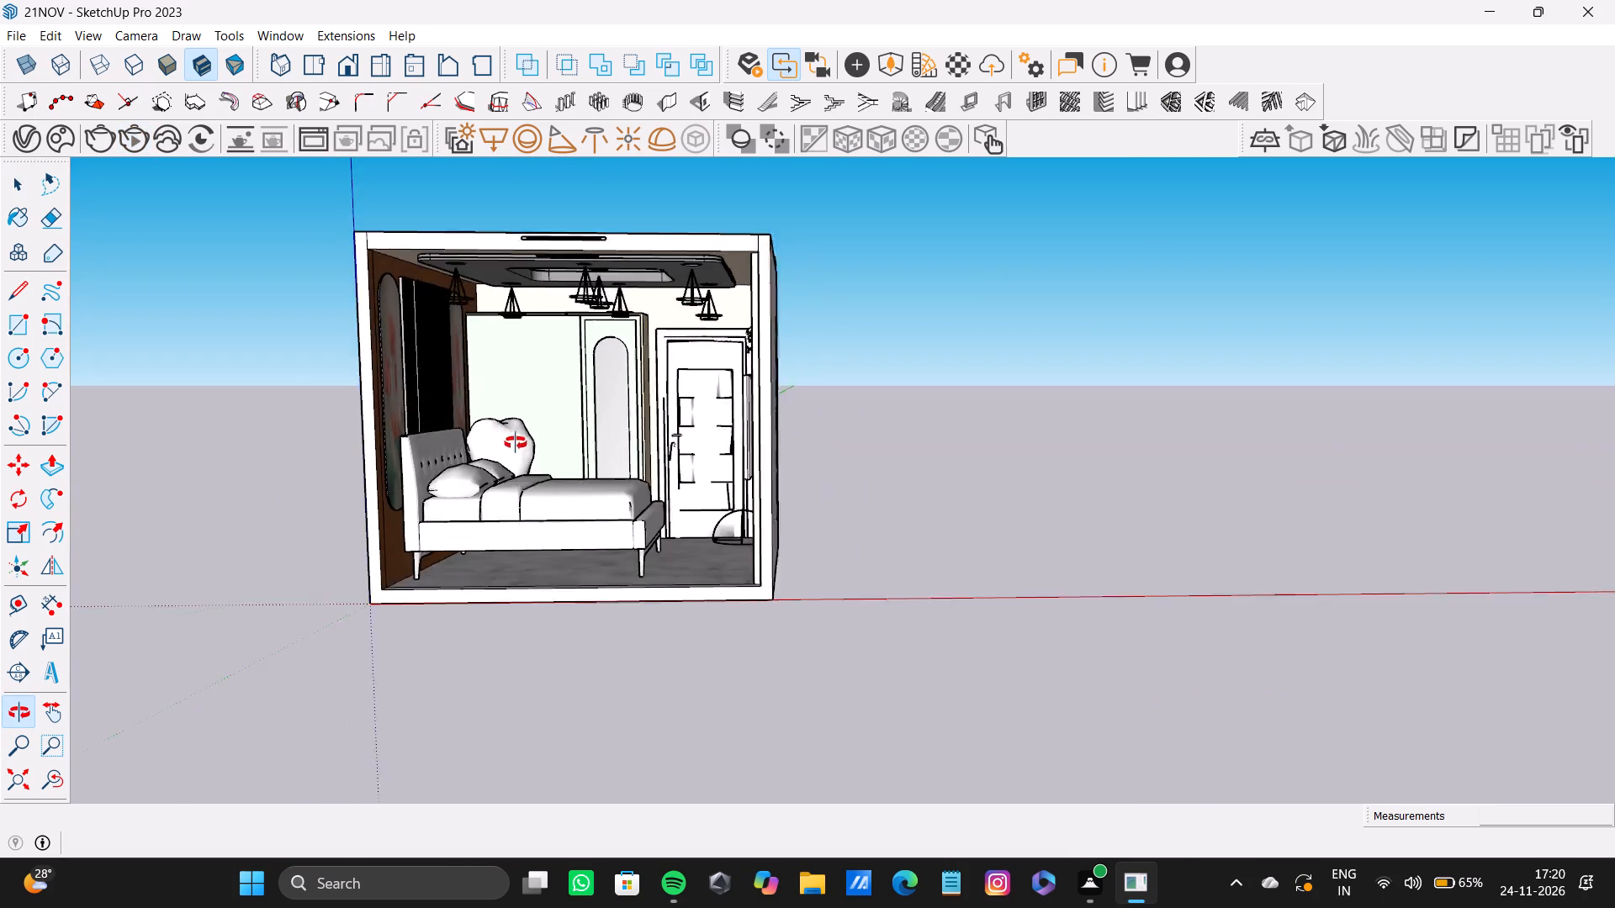
{"action": "middle_click_drag", "start_coordinate": [516, 443], "coordinate": [506, 428]}
{"action": "scroll", "coordinate": [510, 427], "scroll_direction": "up", "scroll_amount": 7}
{"action": "middle_click_drag", "start_coordinate": [517, 417], "coordinate": [547, 435], "text": "shift"}
{"action": "scroll", "coordinate": [546, 418], "scroll_direction": "down", "scroll_amount": 3}
{"action": "middle_click_drag", "start_coordinate": [546, 417], "coordinate": [654, 483], "text": "shift"}
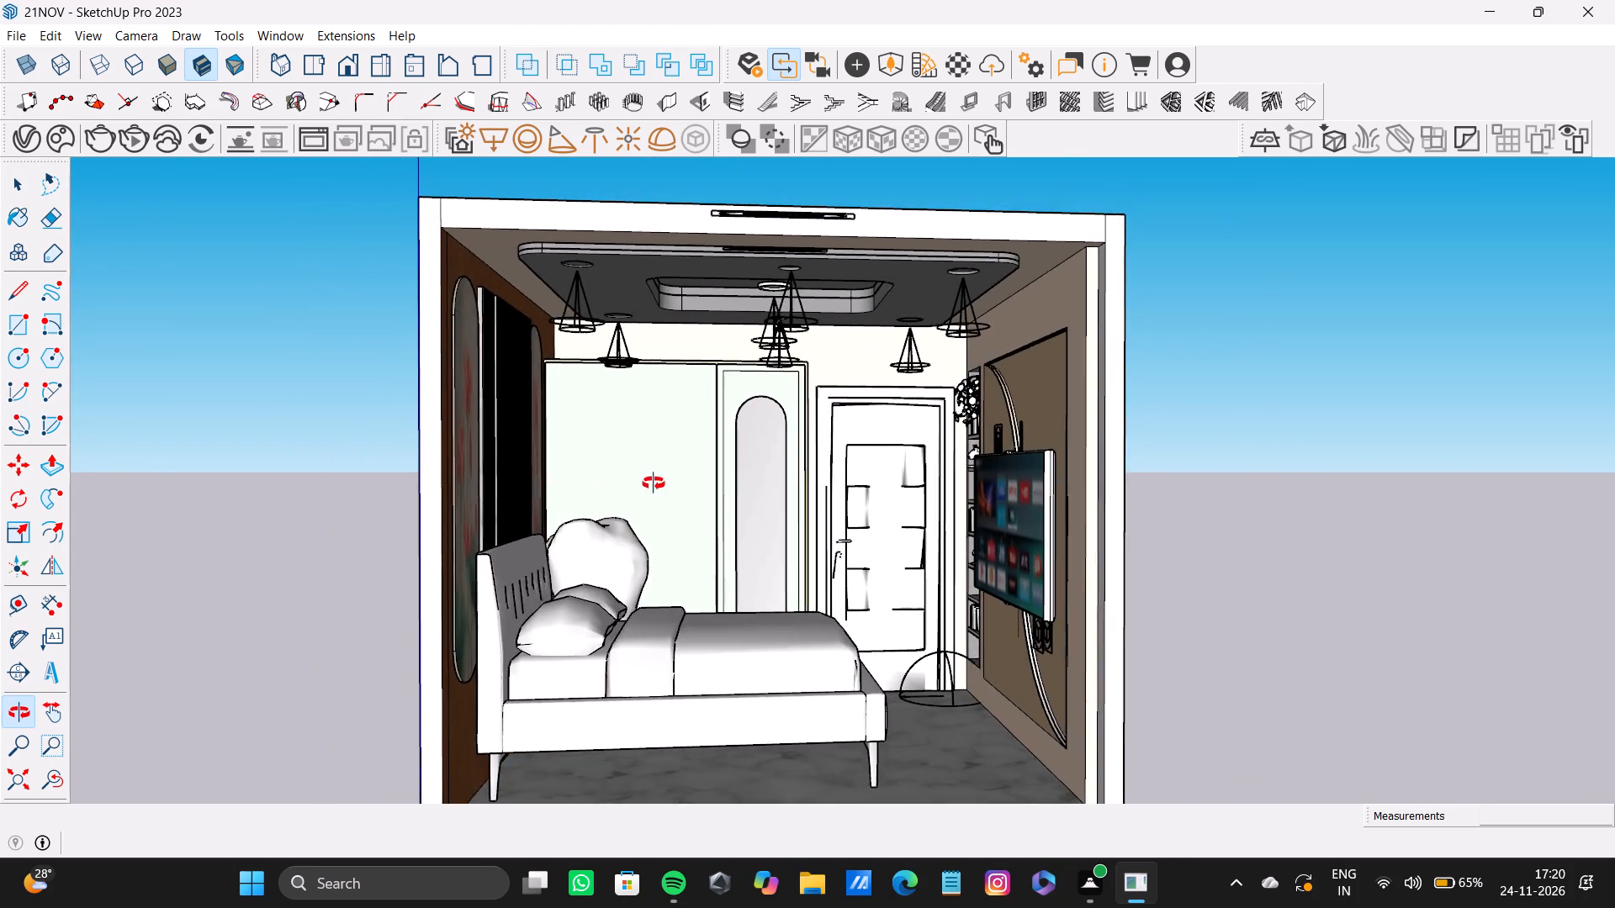
{"action": "middle_click_drag", "start_coordinate": [654, 483], "coordinate": [646, 464], "text": "shift"}
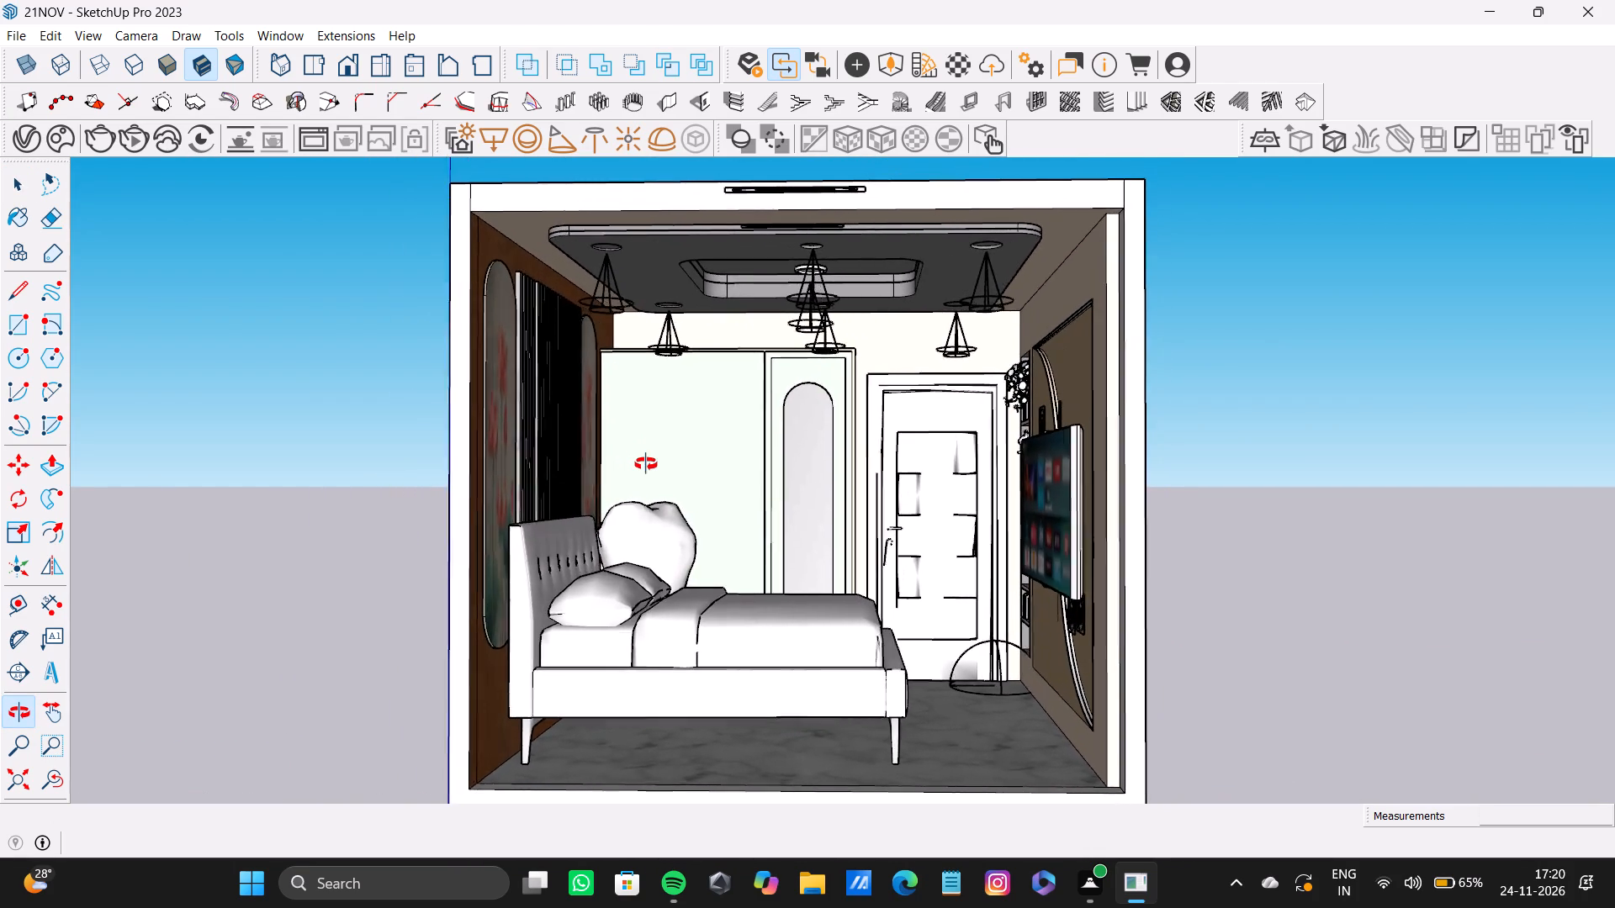
{"action": "middle_click_drag", "start_coordinate": [646, 464], "coordinate": [657, 451], "text": "shift"}
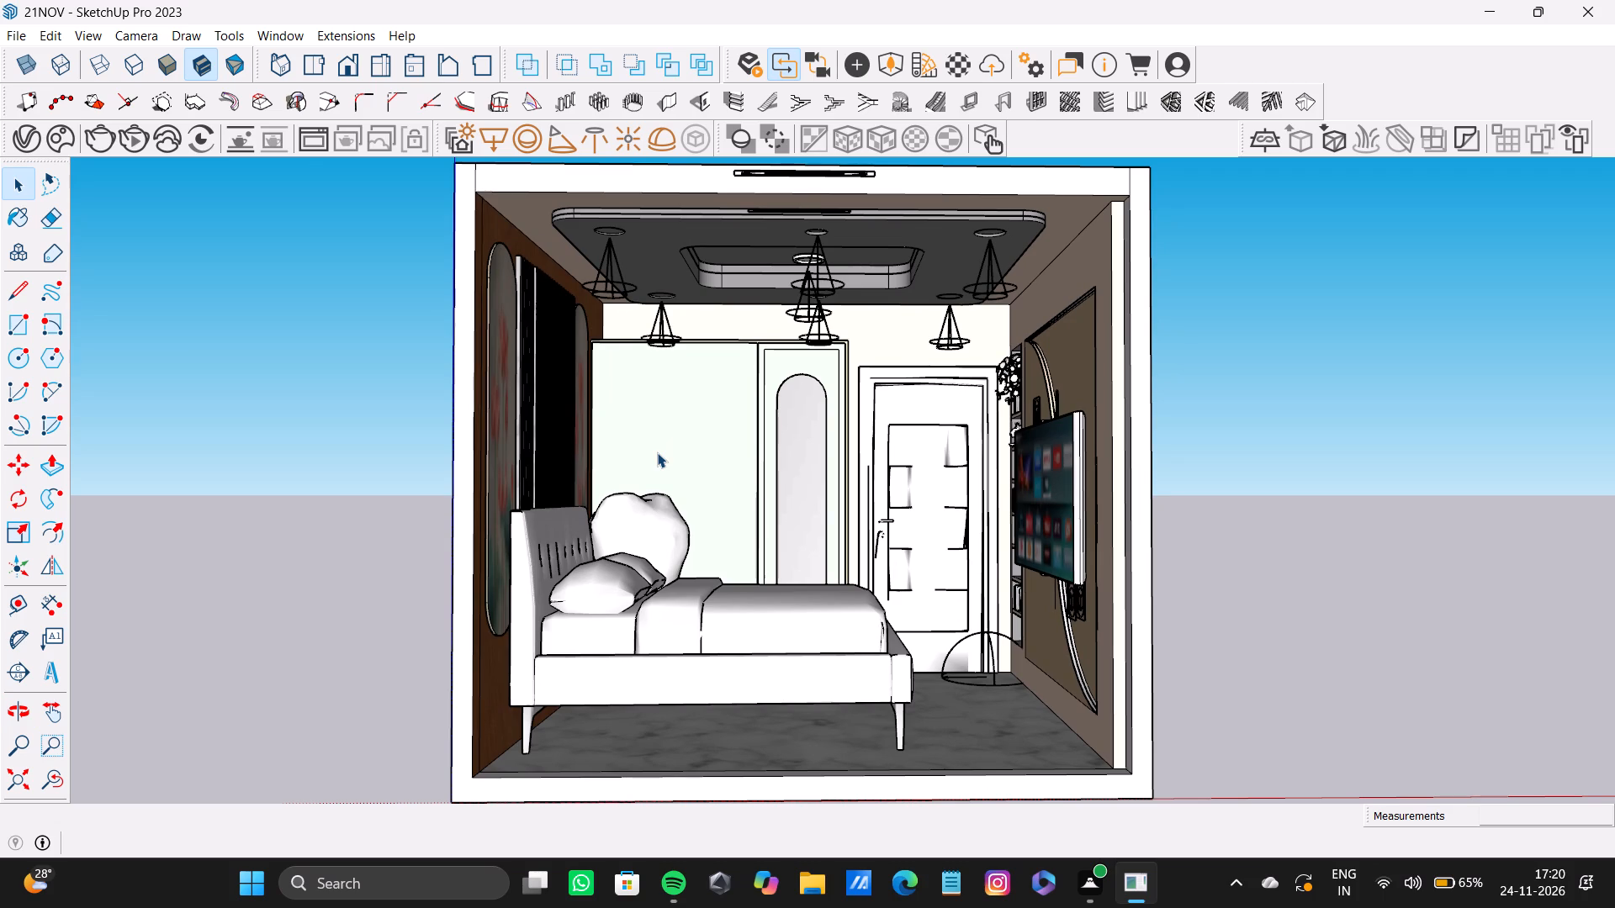
{"action": "left_click", "coordinate": [49, 38]}
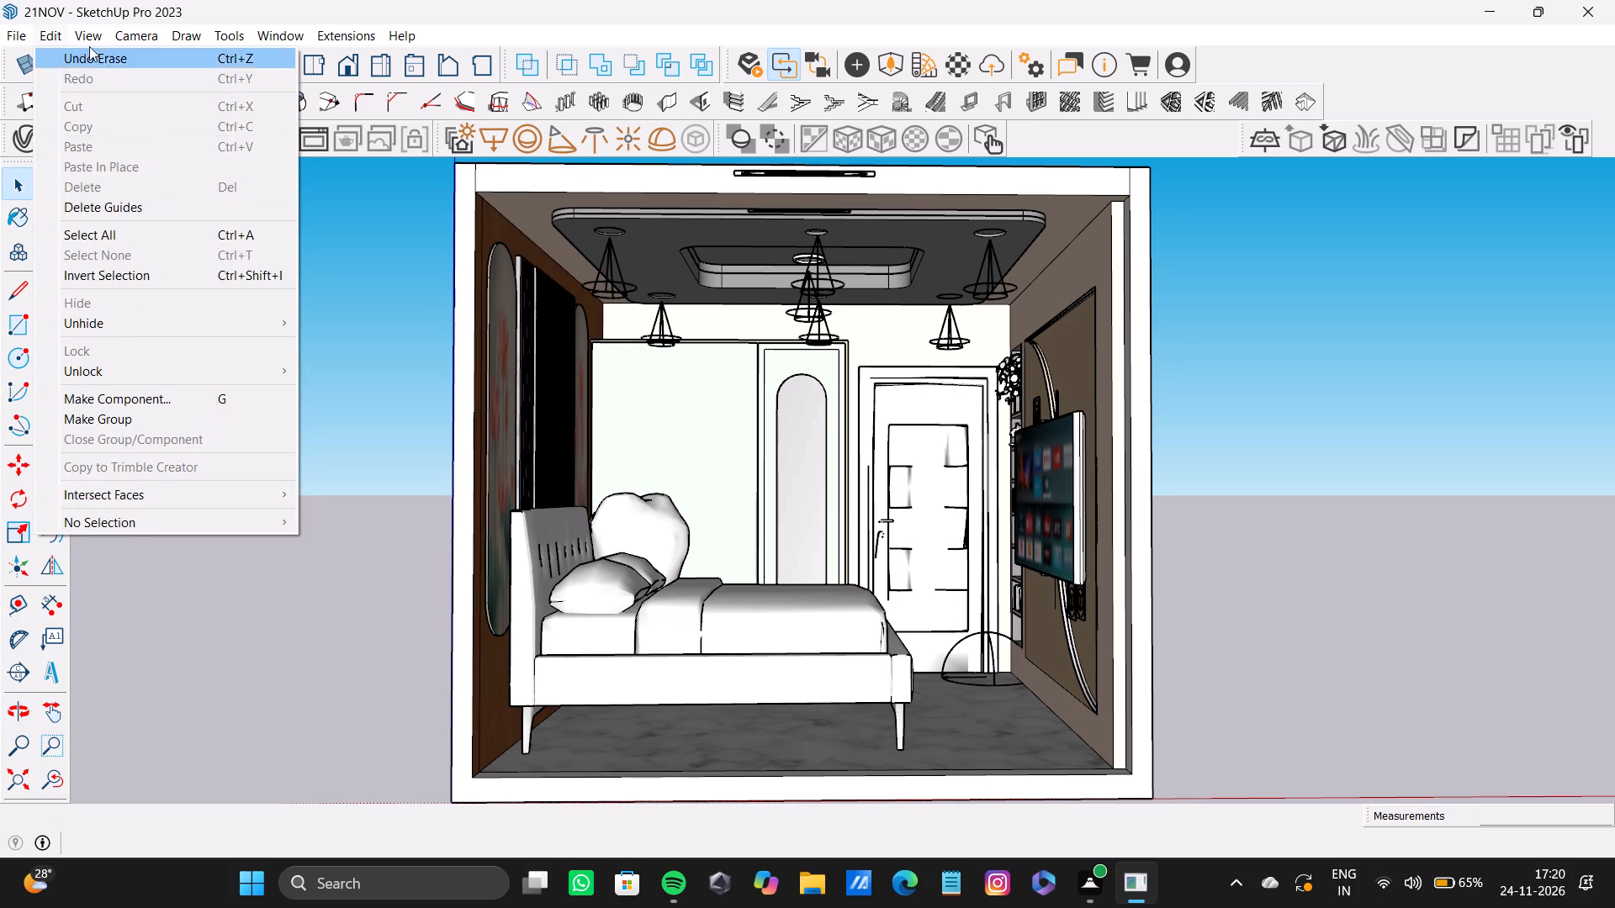
{"action": "left_click", "coordinate": [163, 369]}
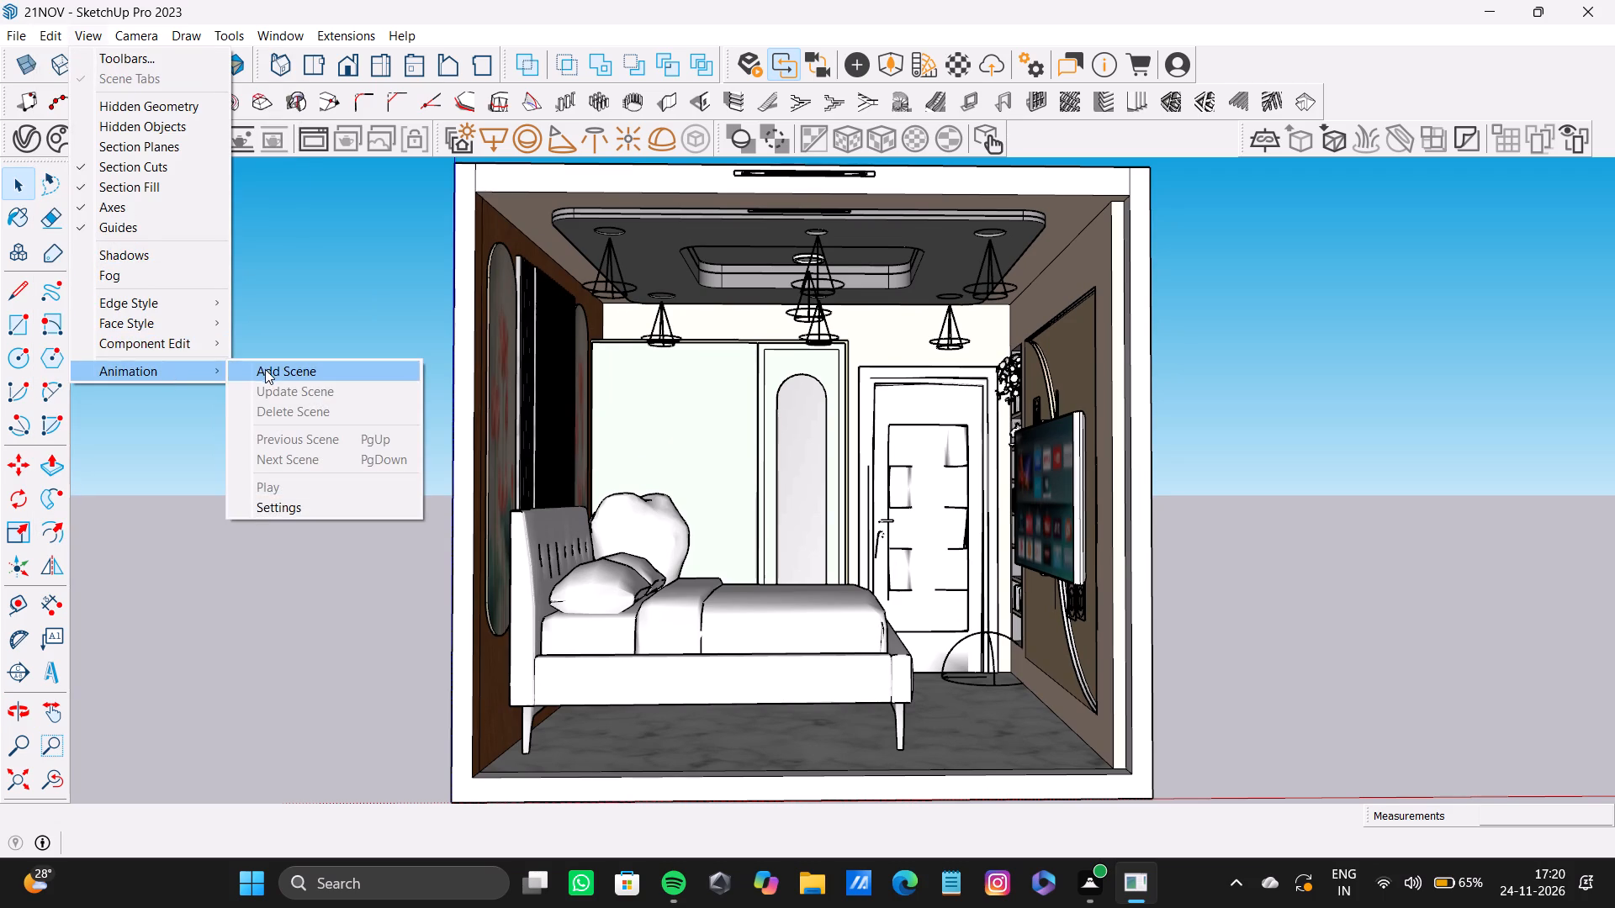
{"action": "left_click", "coordinate": [265, 368]}
{"action": "left_click", "coordinate": [50, 29]}
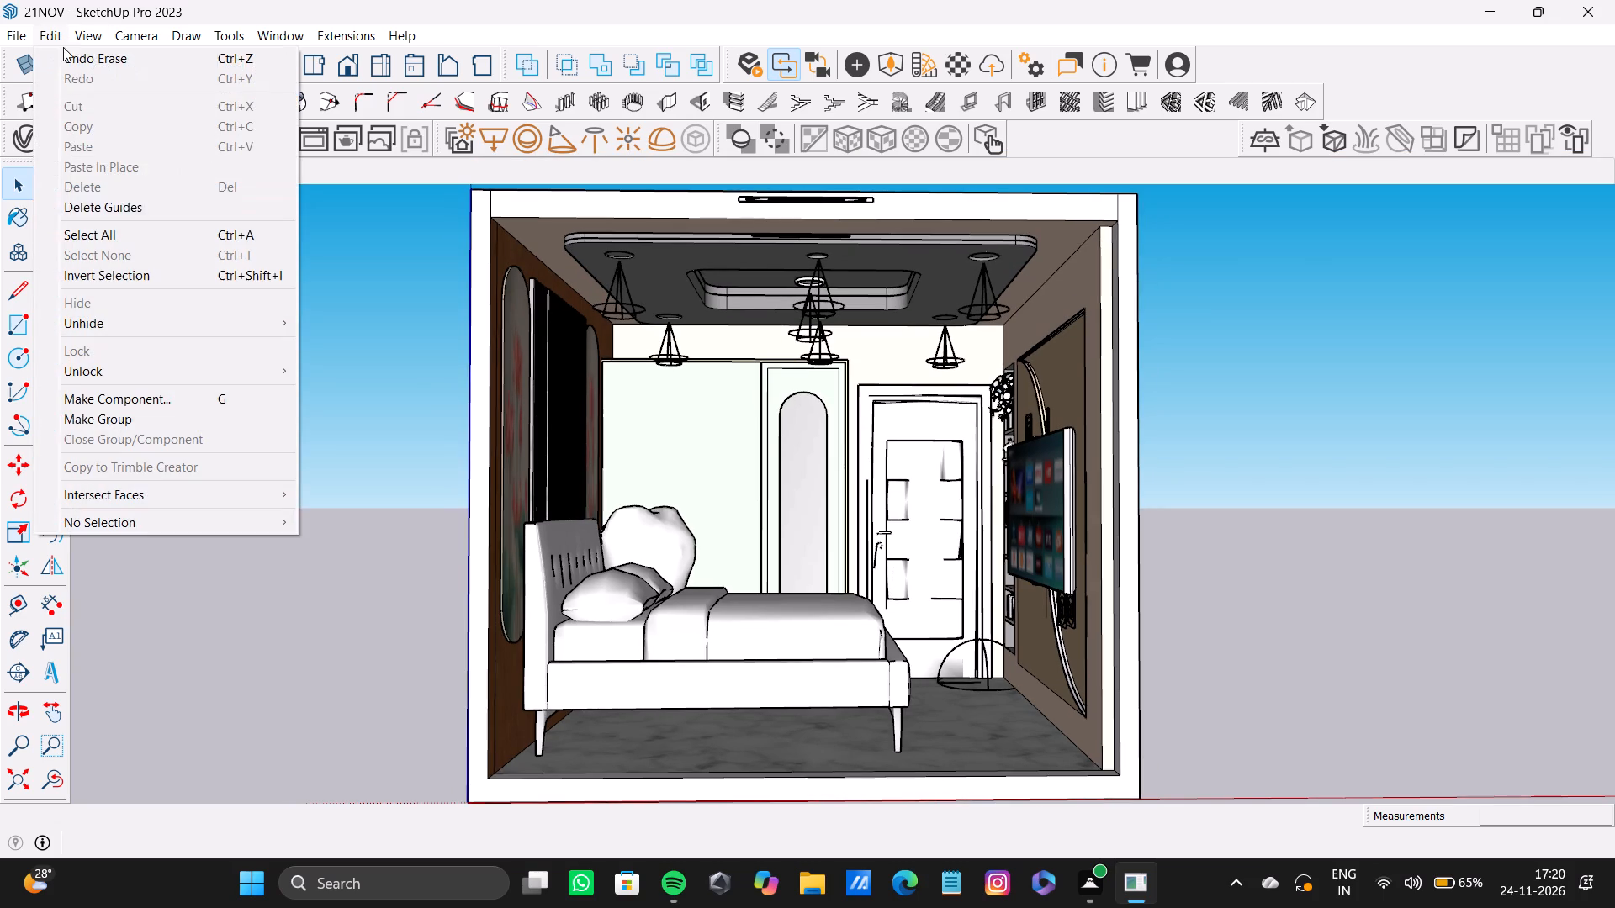
{"action": "key", "text": "space"}
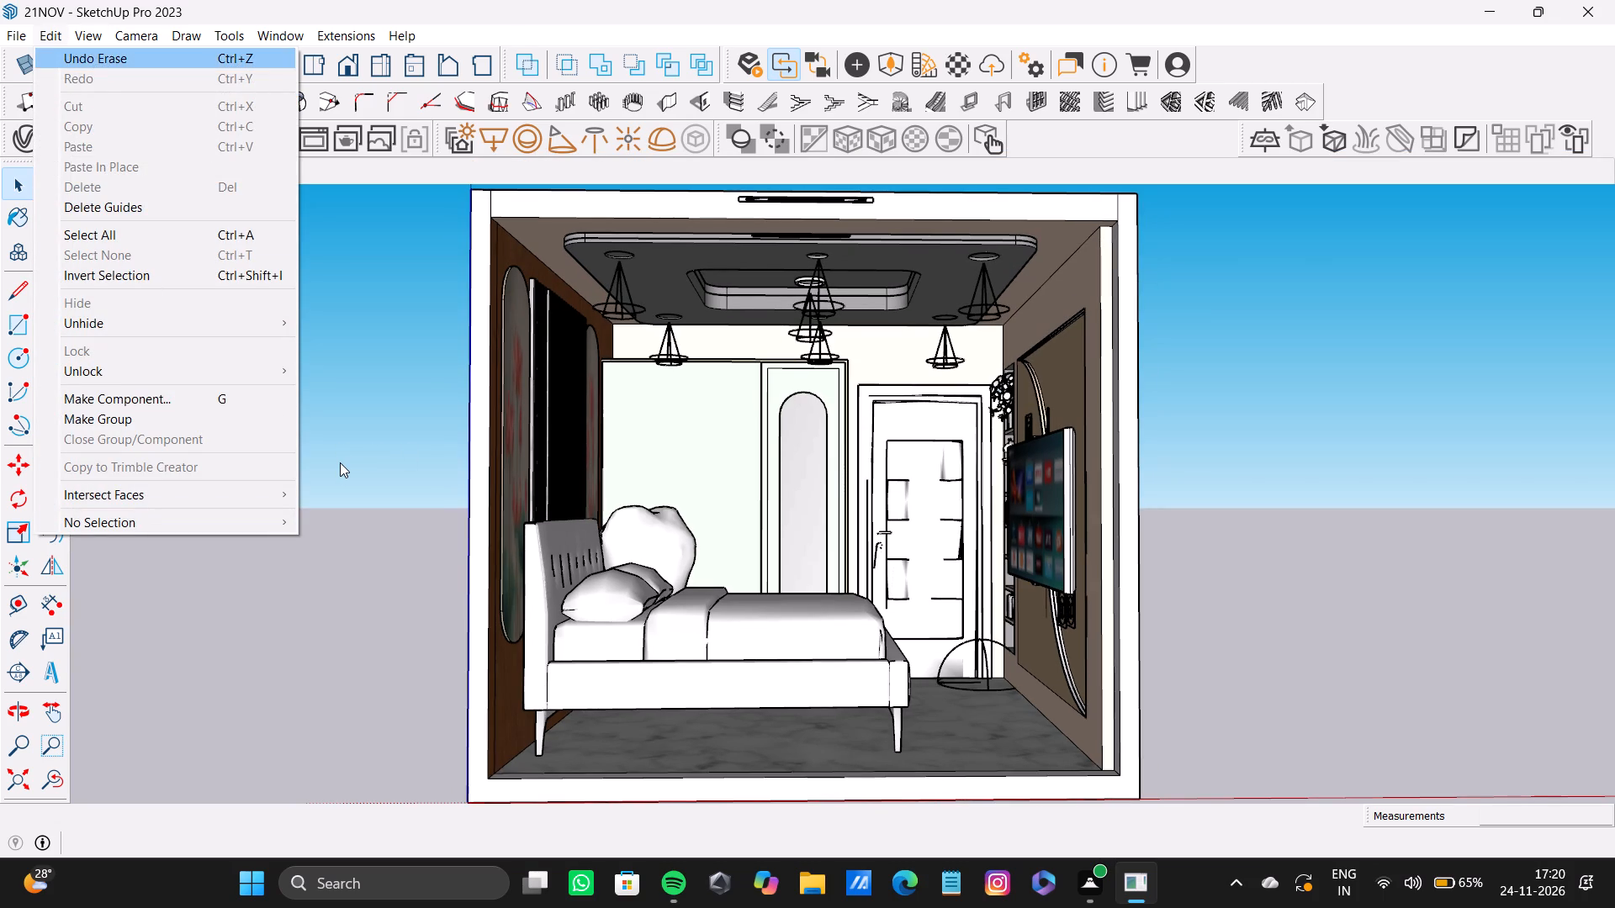
{"action": "left_click", "coordinate": [339, 462]}
Add a scene for an angled view towards the lotus-panelled headboard wall, with the whole bed, wardrobe and door in frame.
{"action": "middle_click_drag", "start_coordinate": [727, 524], "coordinate": [724, 745]}
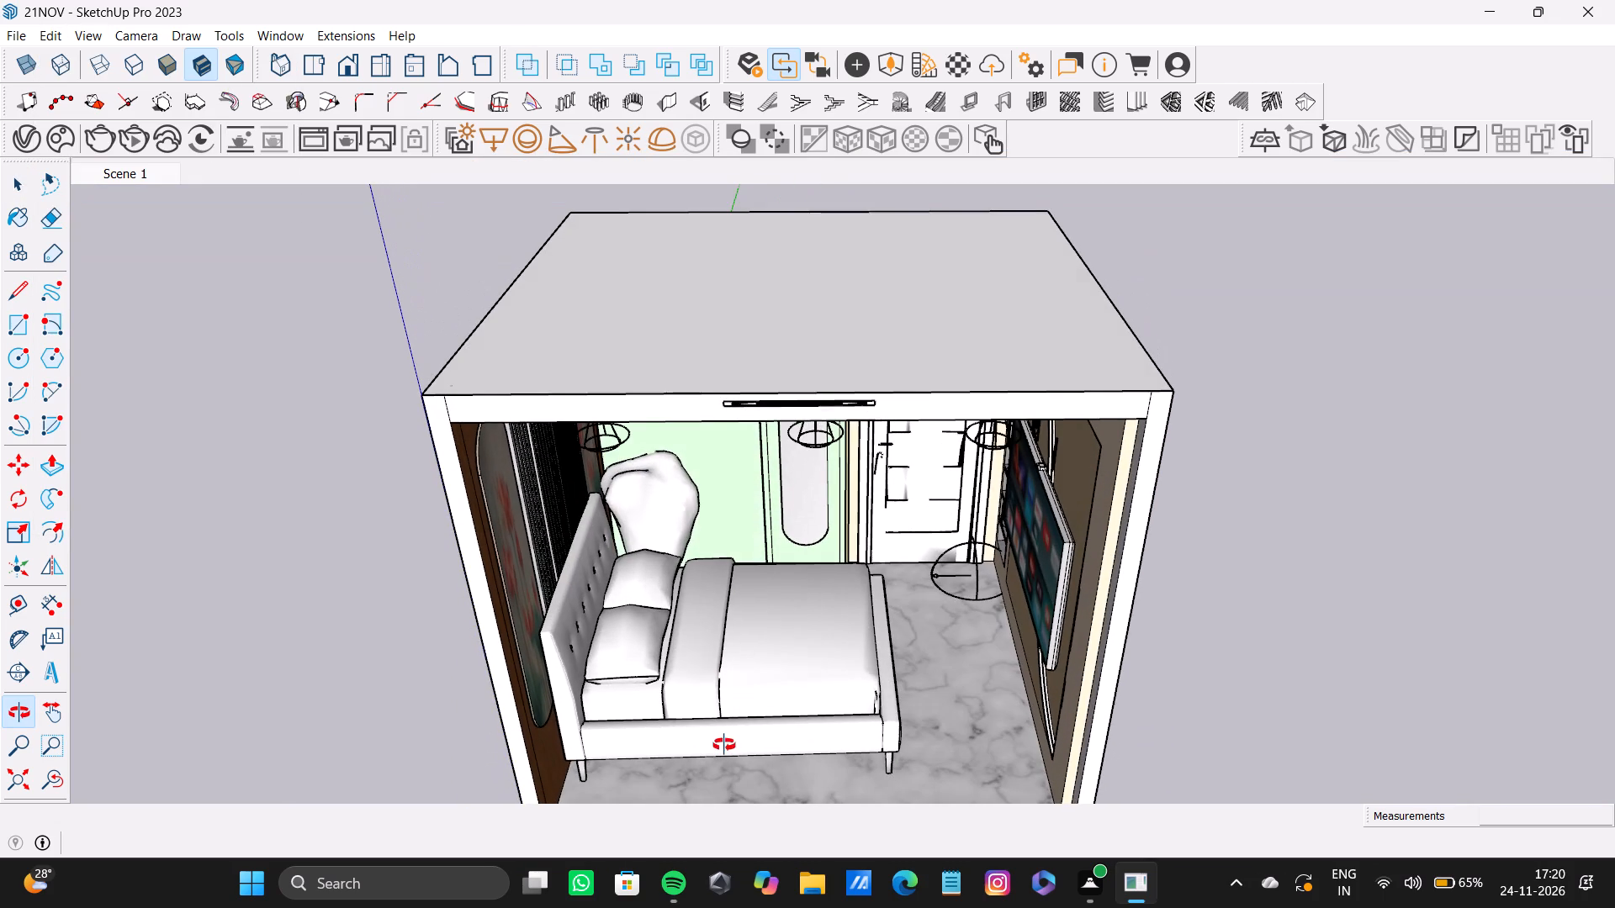
{"action": "middle_click_drag", "start_coordinate": [724, 745], "coordinate": [499, 375]}
{"action": "scroll", "coordinate": [709, 325], "scroll_direction": "up", "scroll_amount": 2}
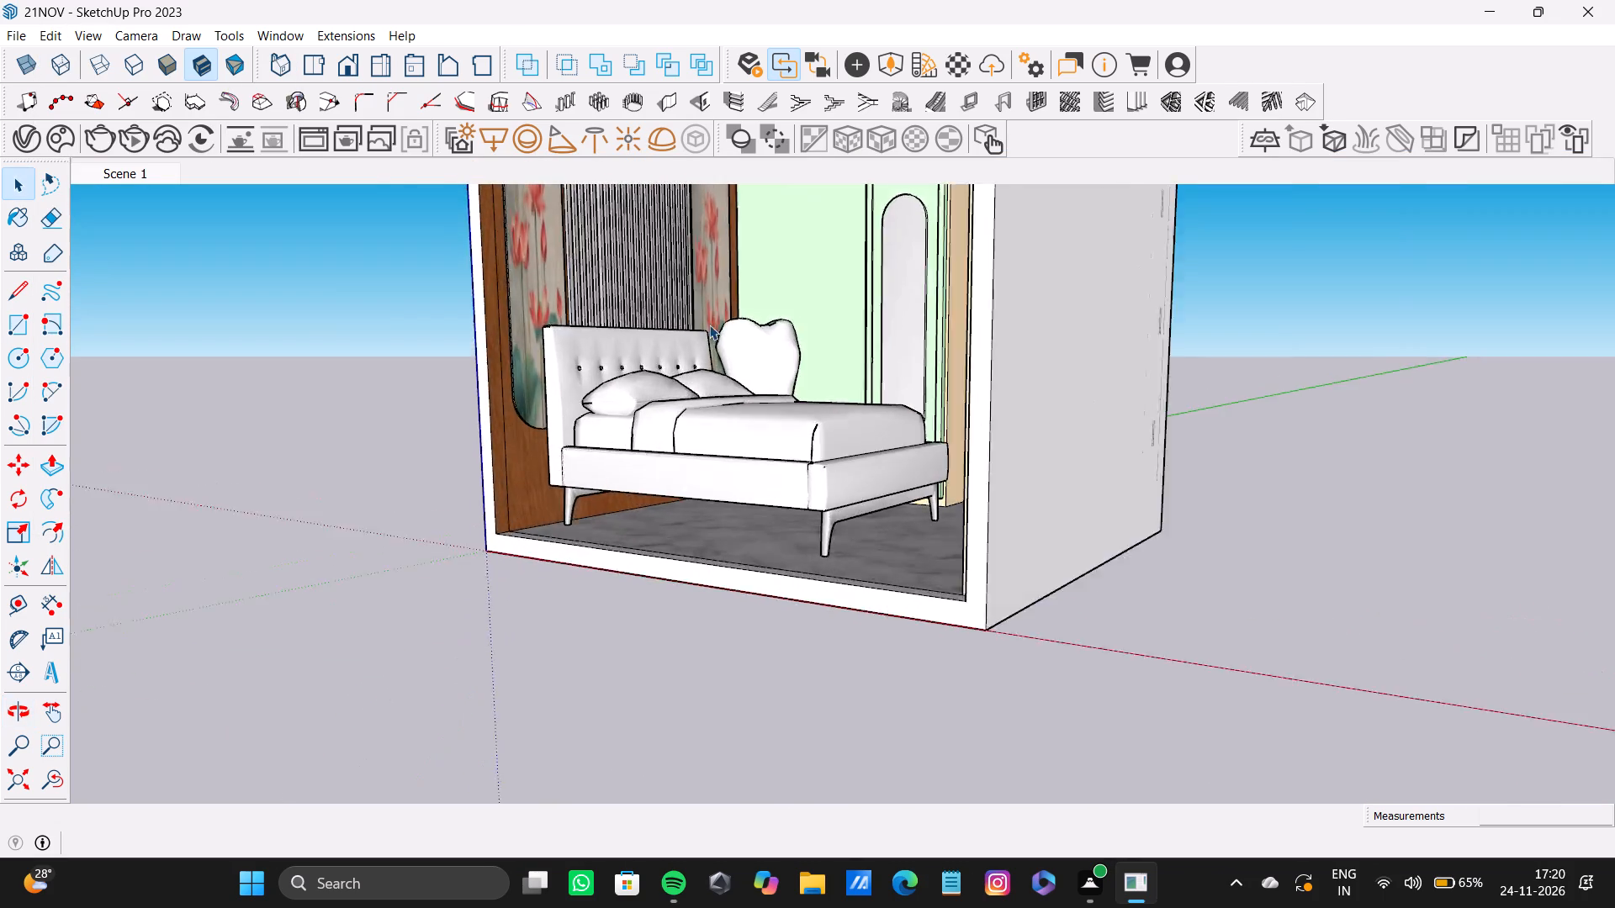
{"action": "scroll", "coordinate": [709, 325], "scroll_direction": "up", "scroll_amount": 2}
{"action": "middle_click_drag", "start_coordinate": [709, 325], "coordinate": [746, 494], "text": "shift"}
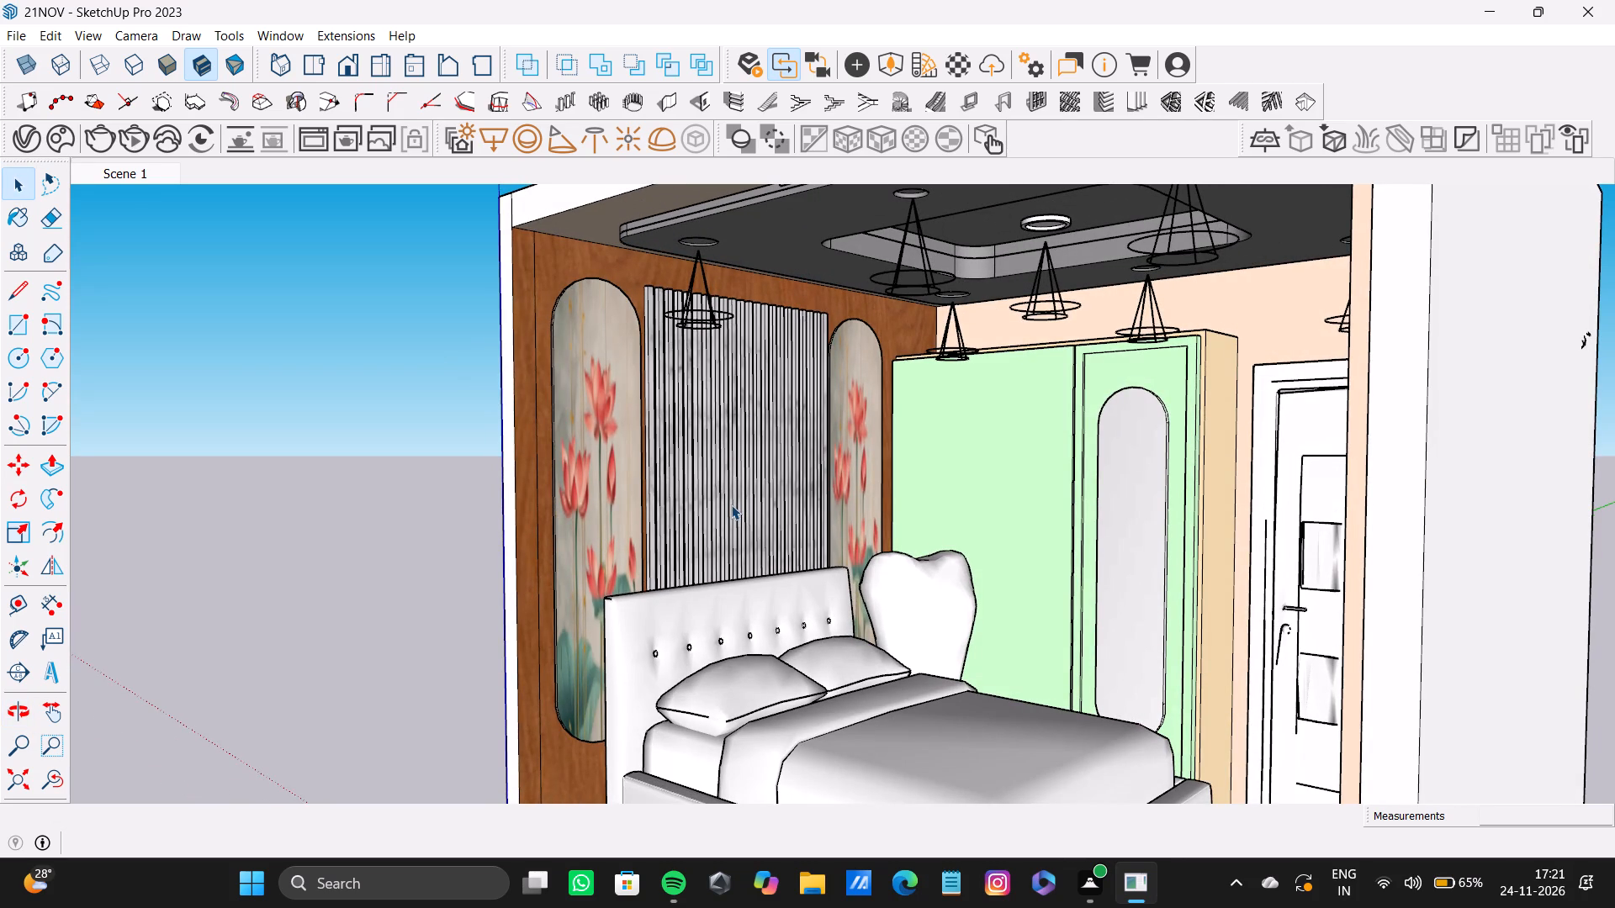
{"action": "scroll", "coordinate": [955, 473], "scroll_direction": "down", "scroll_amount": 2}
{"action": "middle_click_drag", "start_coordinate": [956, 459], "coordinate": [944, 409], "text": "shift"}
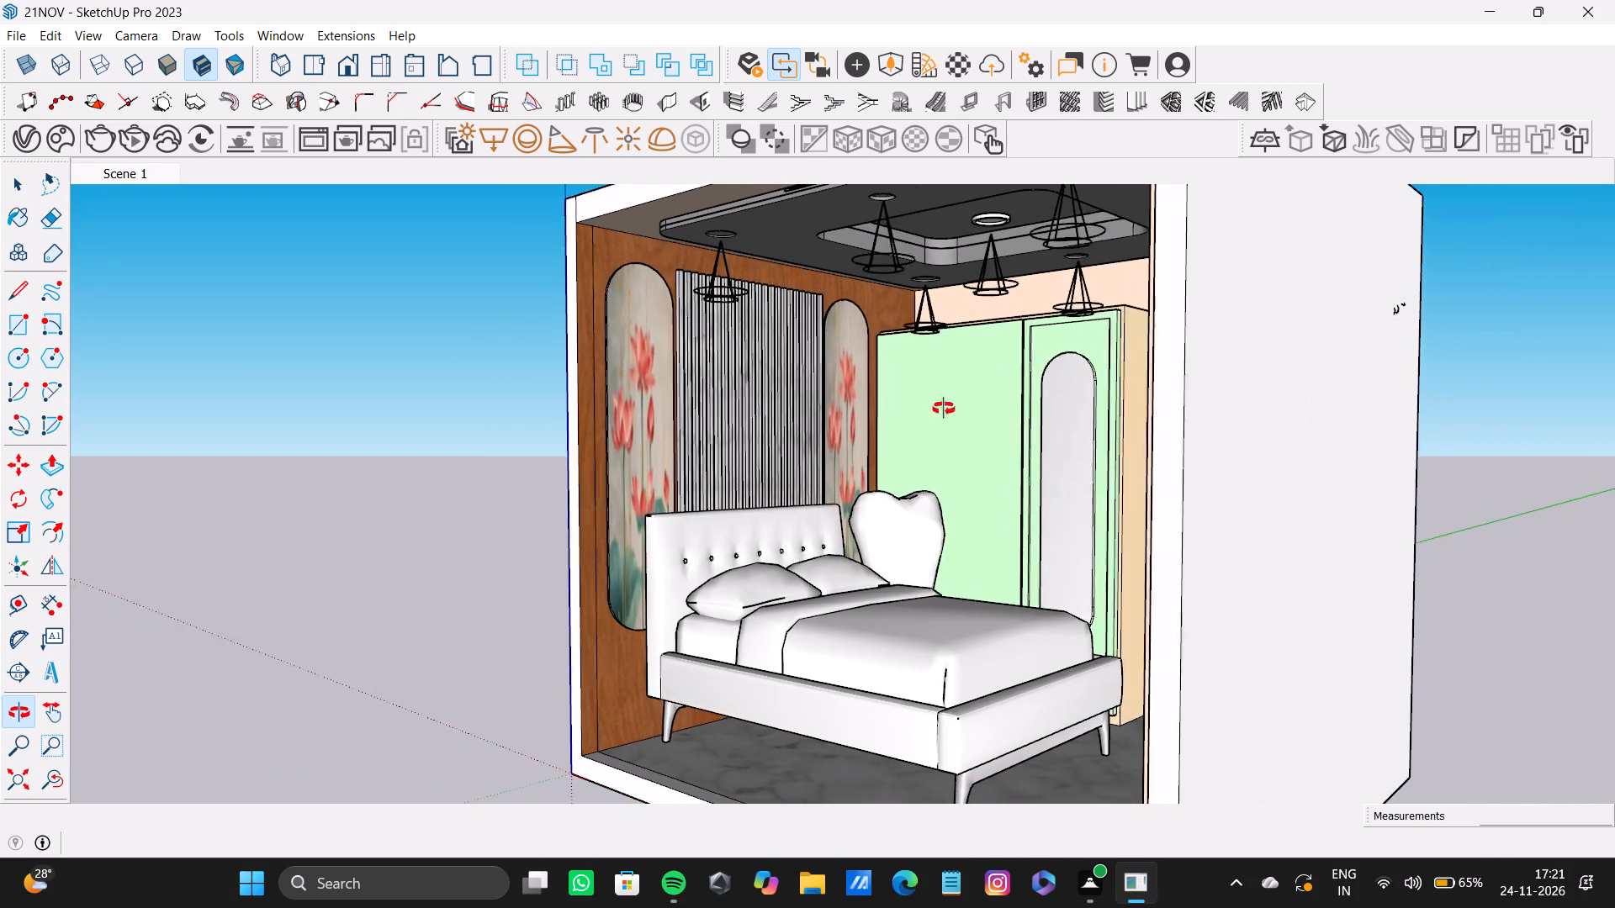
{"action": "middle_click_drag", "start_coordinate": [944, 409], "coordinate": [864, 426], "text": "shift"}
{"action": "scroll", "coordinate": [864, 426], "scroll_direction": "down", "scroll_amount": 1}
{"action": "scroll", "coordinate": [922, 451], "scroll_direction": "up", "scroll_amount": 3}
{"action": "middle_click_drag", "start_coordinate": [925, 452], "coordinate": [1025, 487]}
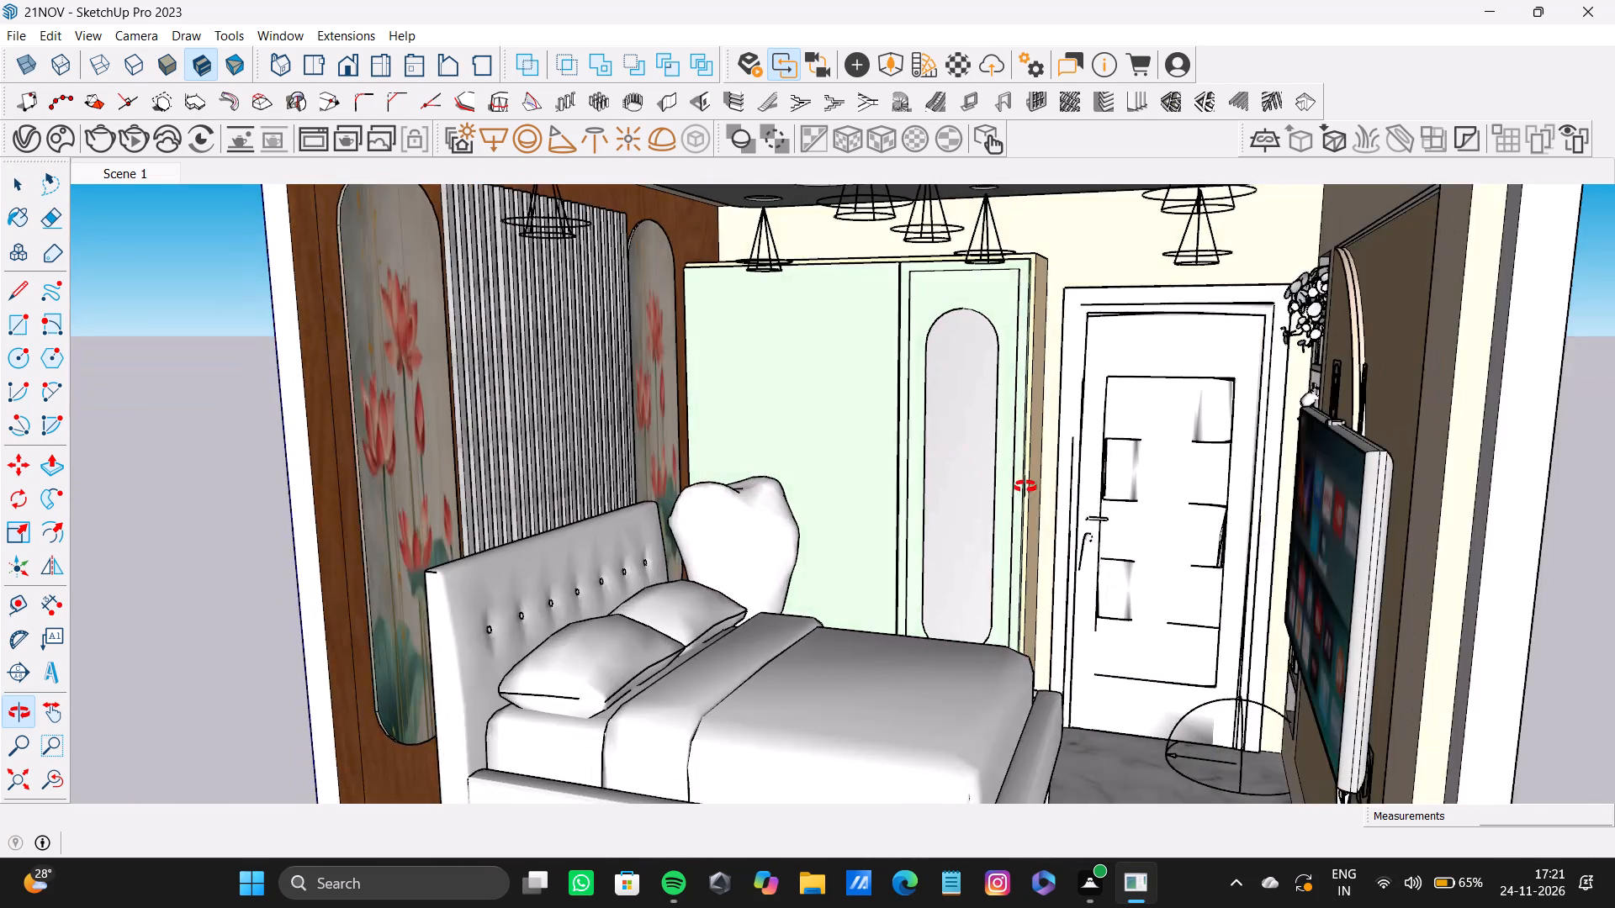
{"action": "middle_click_drag", "start_coordinate": [1025, 487], "coordinate": [918, 459]}
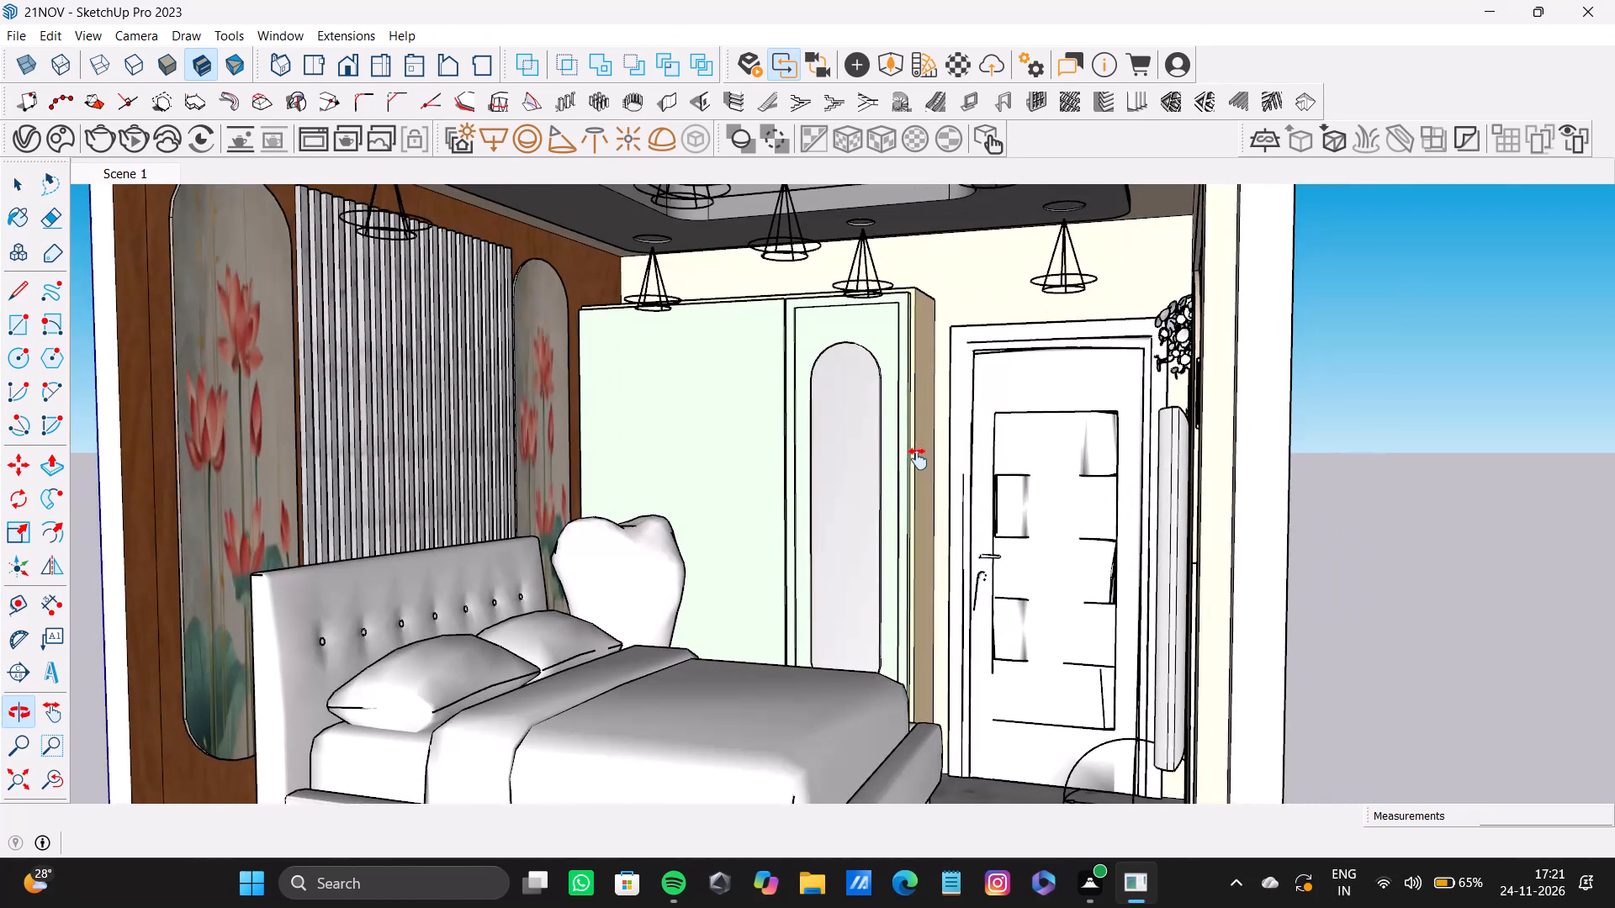
{"action": "middle_click_drag", "start_coordinate": [918, 459], "coordinate": [912, 454]}
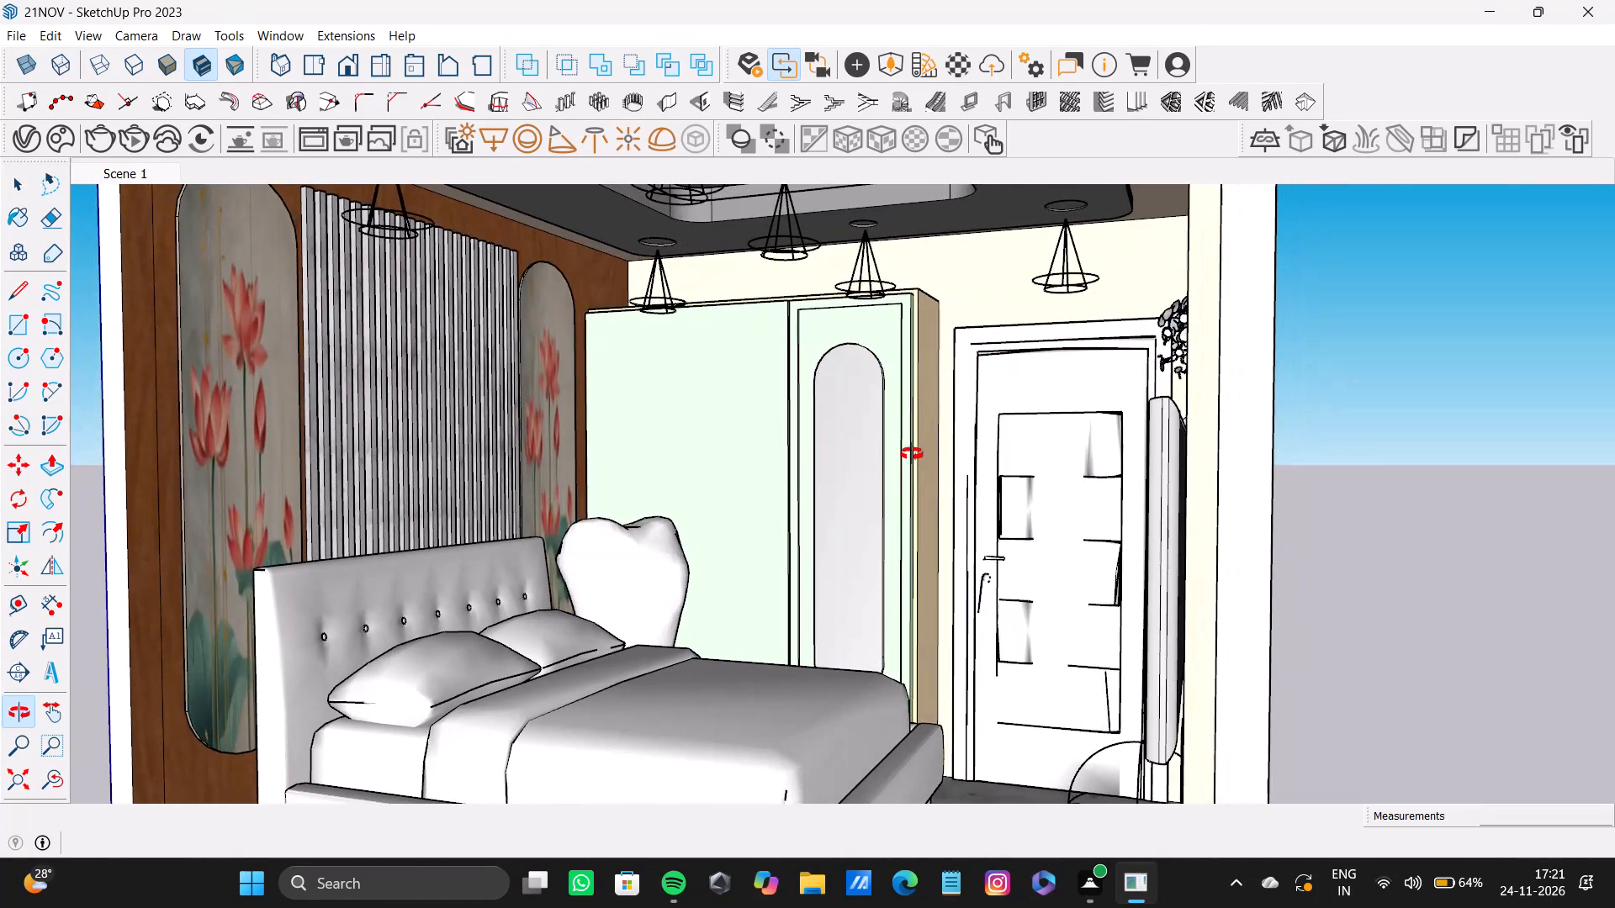
{"action": "middle_click_drag", "start_coordinate": [912, 454], "coordinate": [882, 510]}
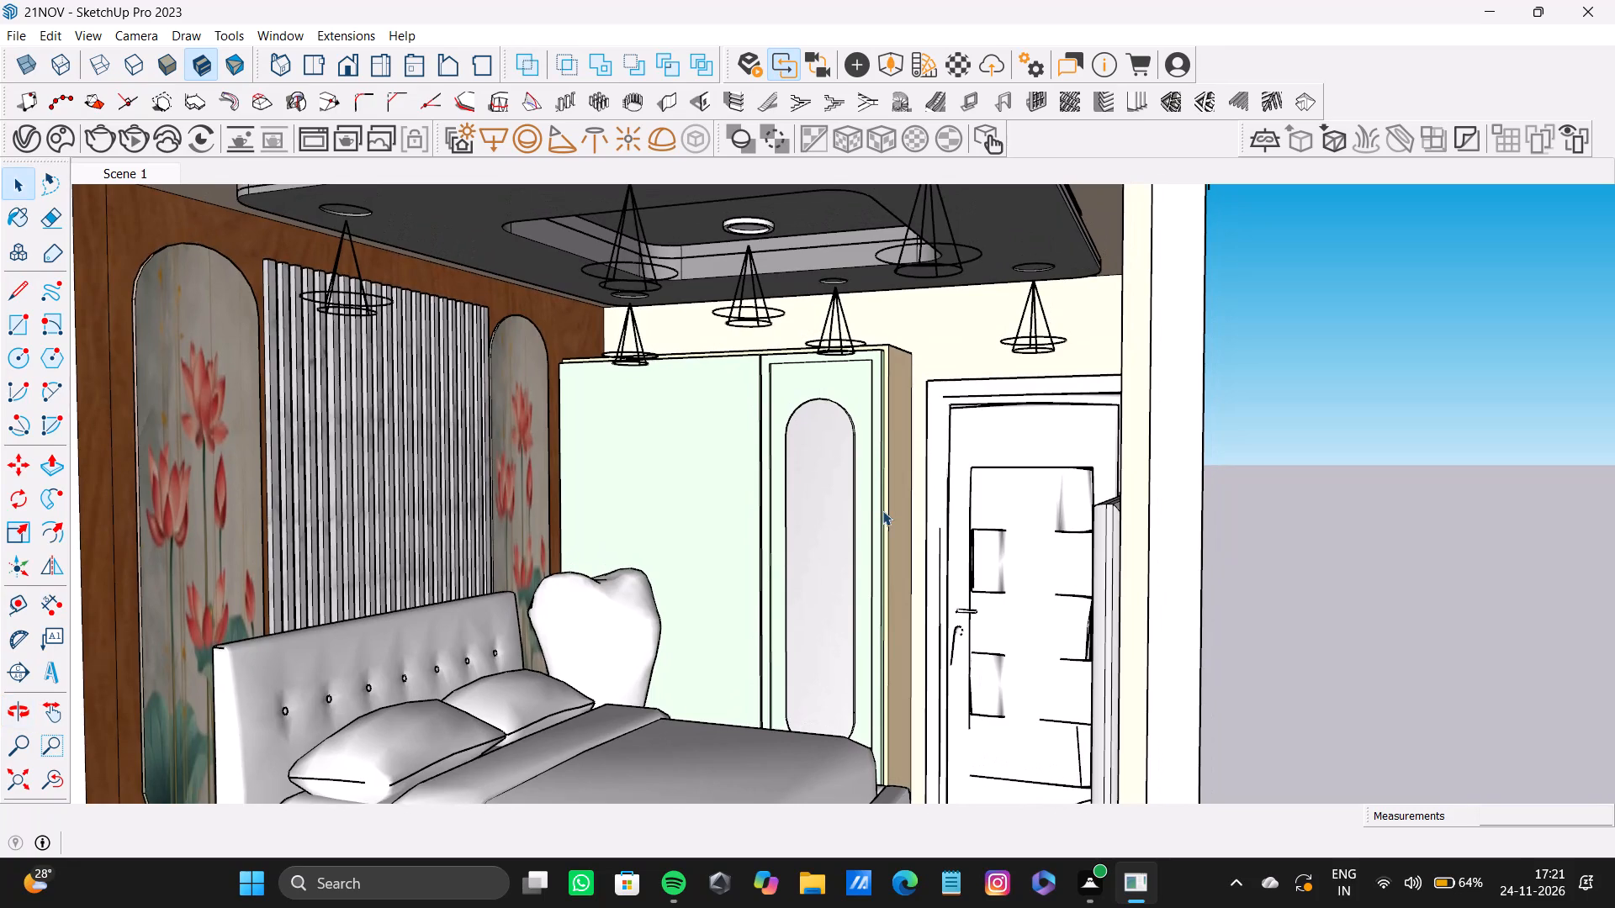
{"action": "scroll", "coordinate": [882, 510], "scroll_direction": "down", "scroll_amount": 2}
{"action": "middle_click_drag", "start_coordinate": [882, 510], "coordinate": [793, 452], "text": "shift"}
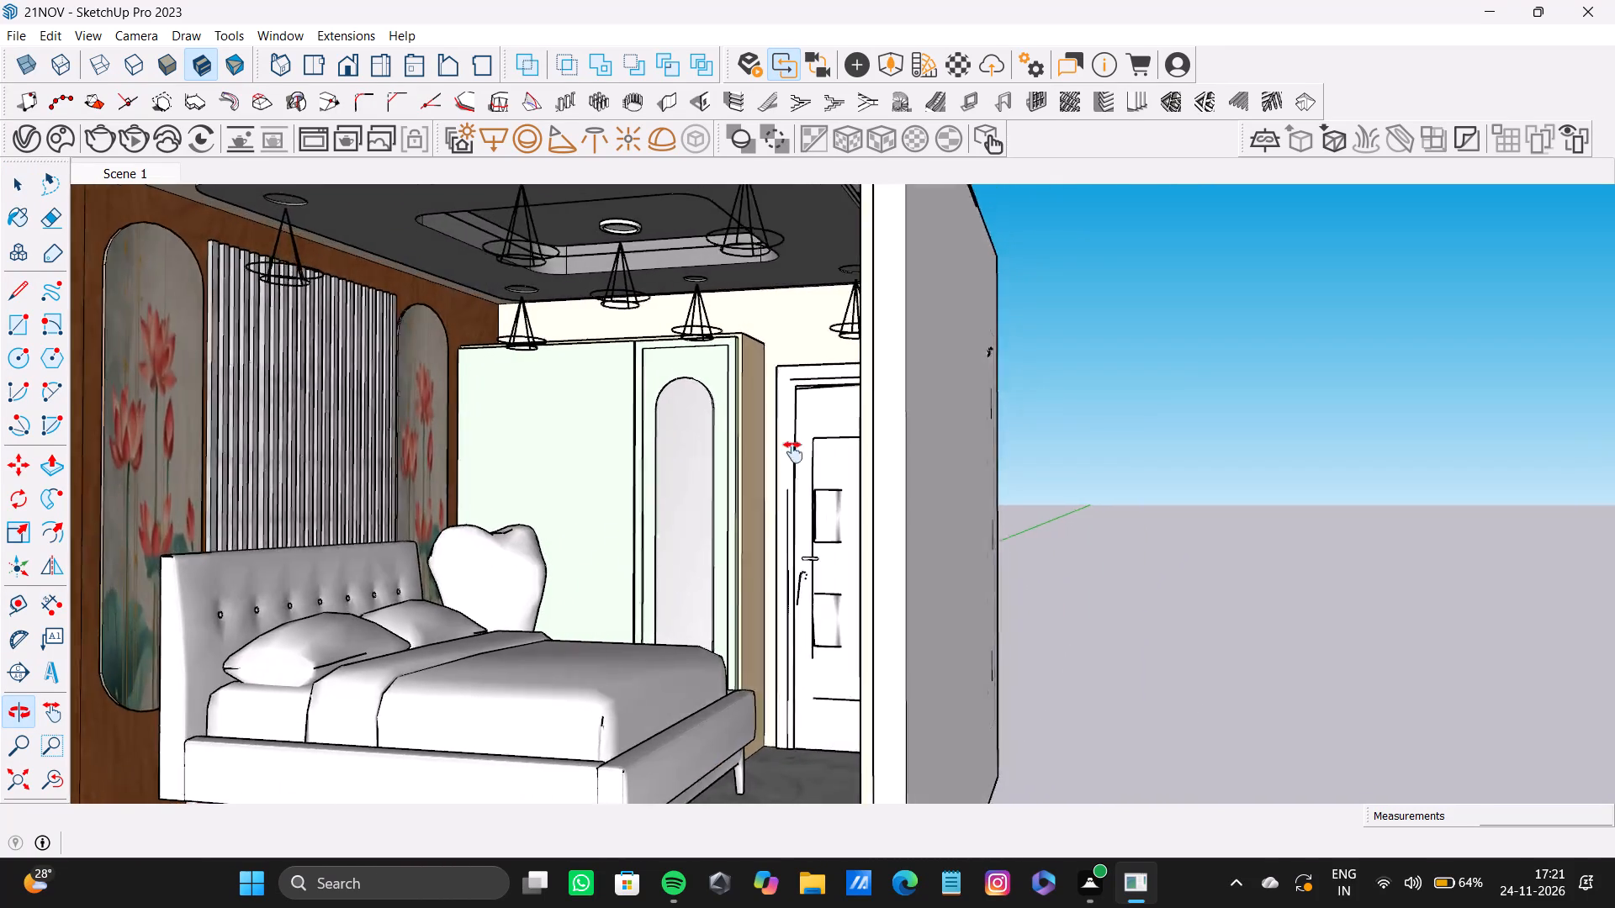
{"action": "middle_click_drag", "start_coordinate": [793, 452], "coordinate": [887, 457], "text": "shift"}
{"action": "middle_click_drag", "start_coordinate": [804, 480], "coordinate": [704, 485], "text": "shift"}
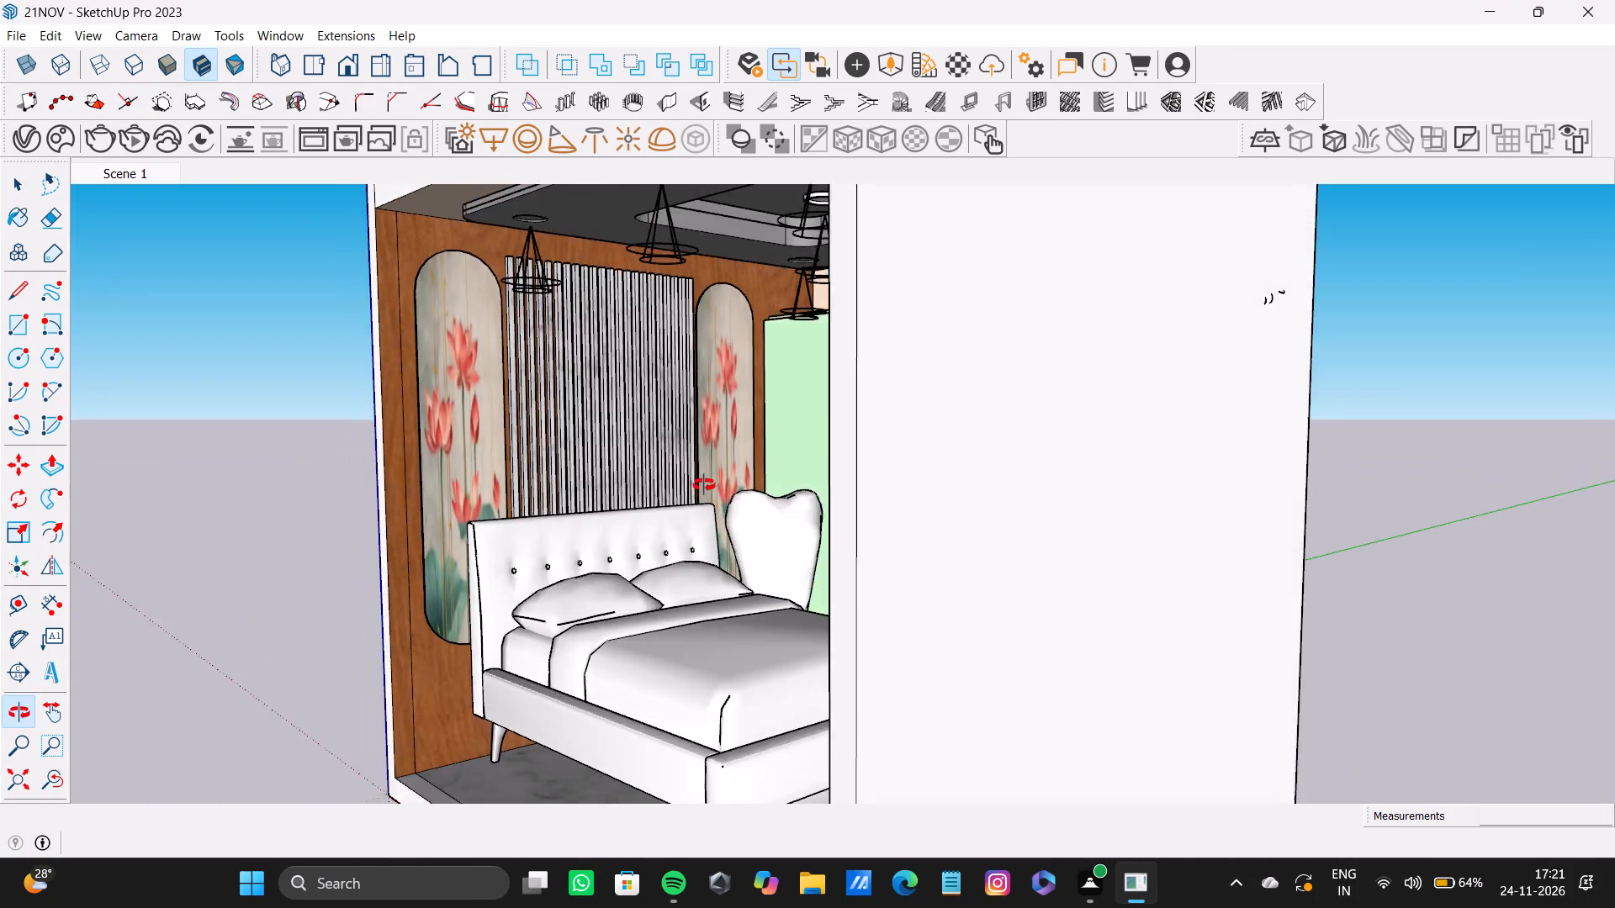
{"action": "middle_click_drag", "start_coordinate": [704, 485], "coordinate": [986, 564], "text": "shift"}
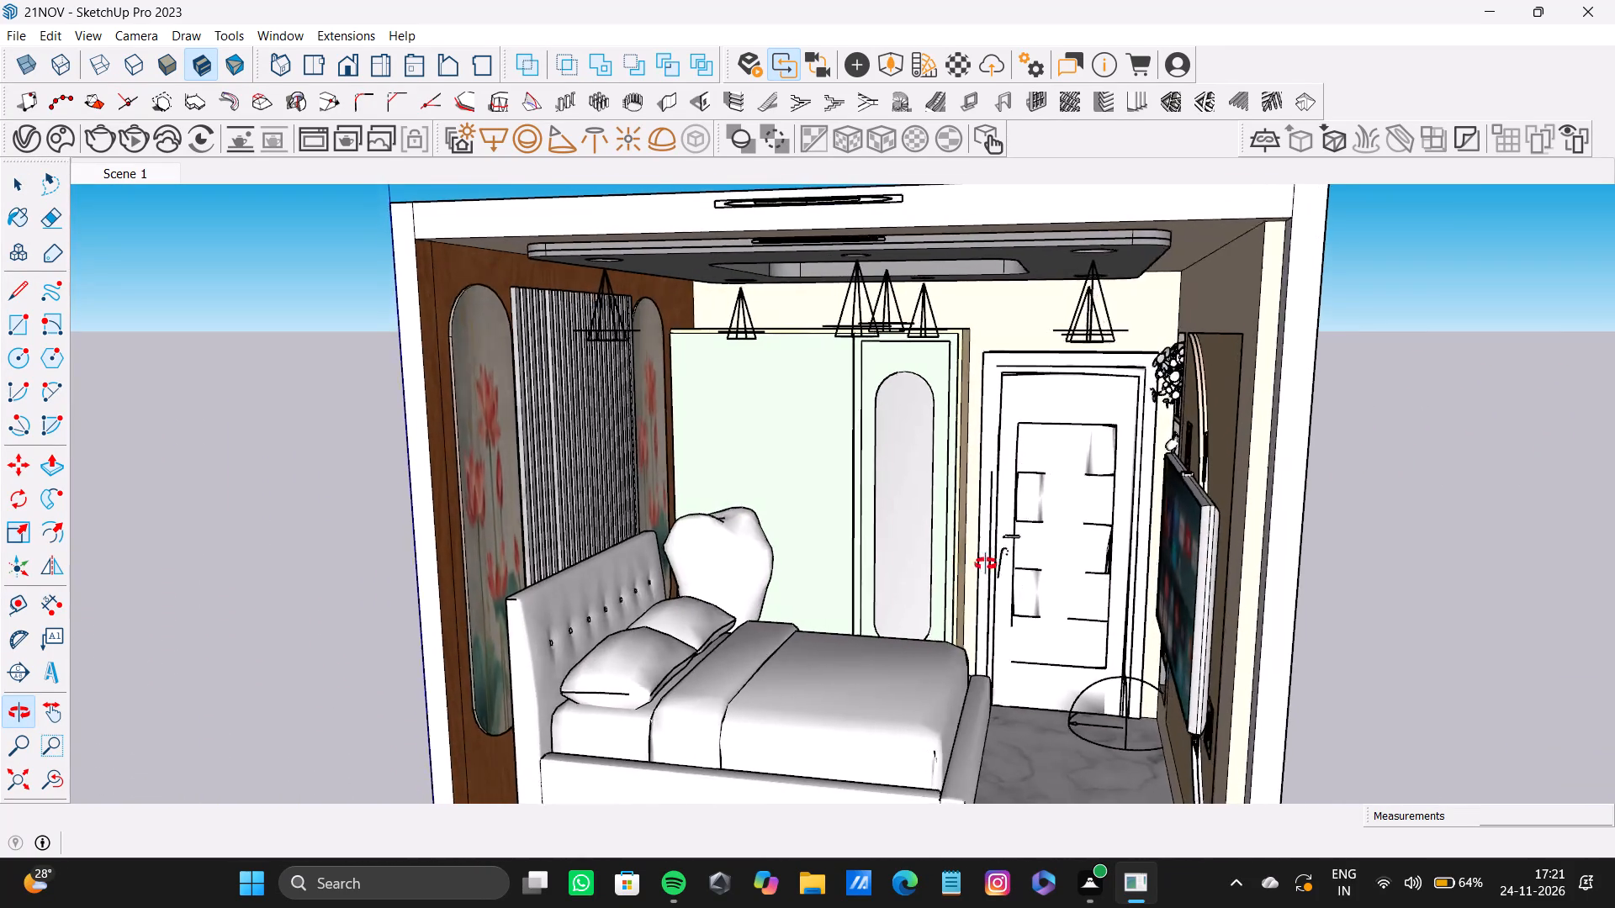
{"action": "middle_click_drag", "start_coordinate": [986, 564], "coordinate": [1135, 602], "text": "shift"}
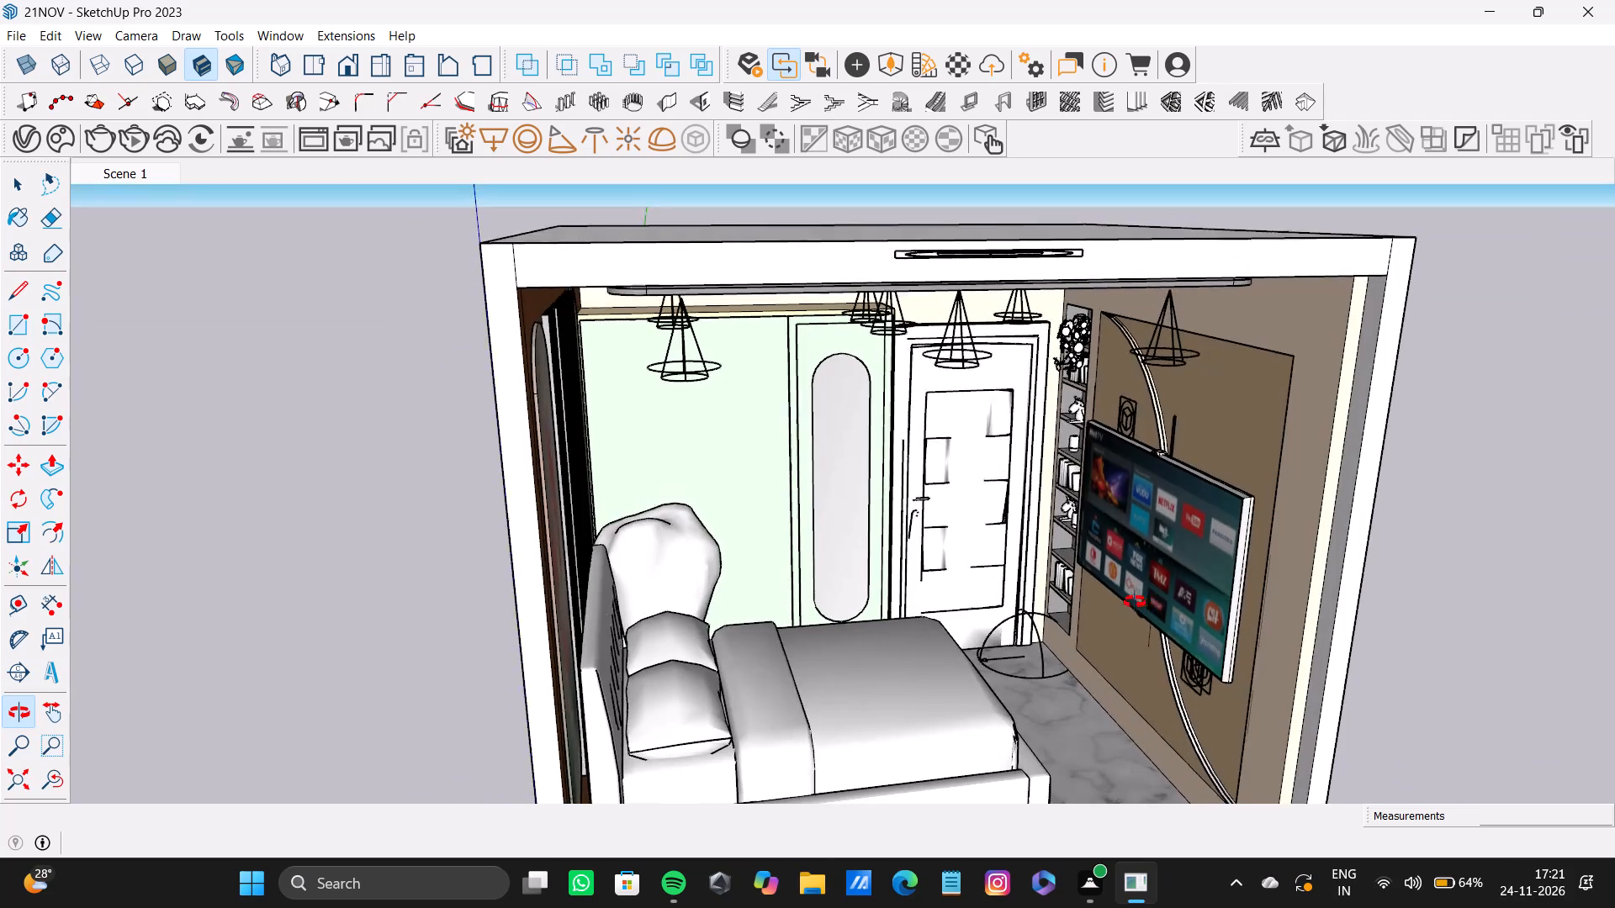
{"action": "middle_click_drag", "start_coordinate": [1135, 602], "coordinate": [866, 552], "text": "shift"}
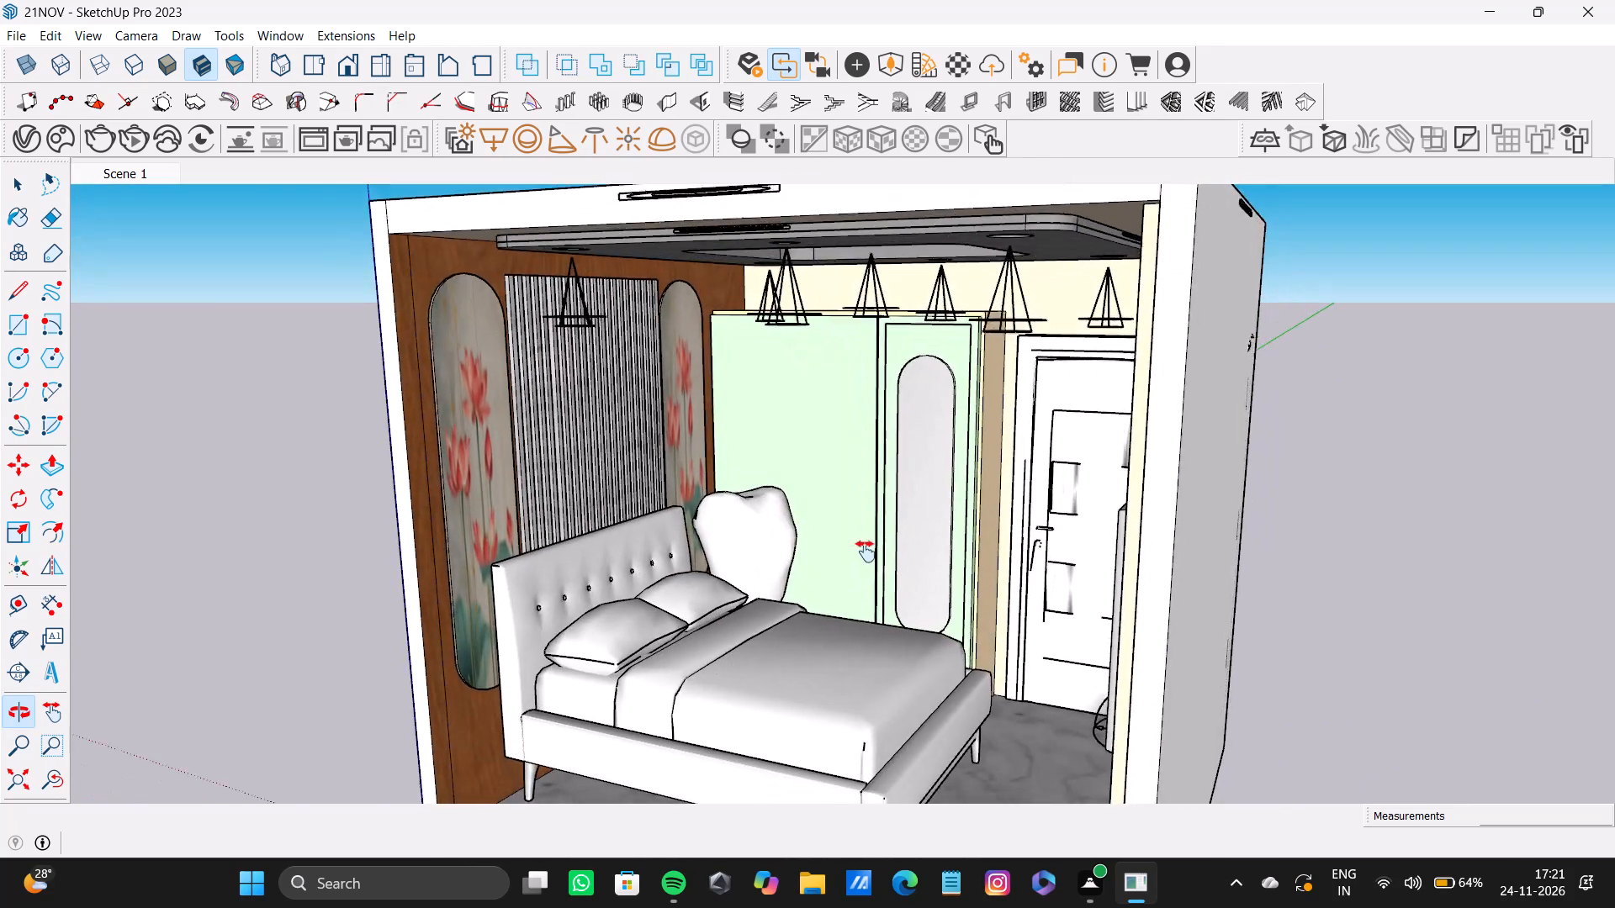
{"action": "middle_click_drag", "start_coordinate": [866, 552], "coordinate": [834, 494], "text": "shift"}
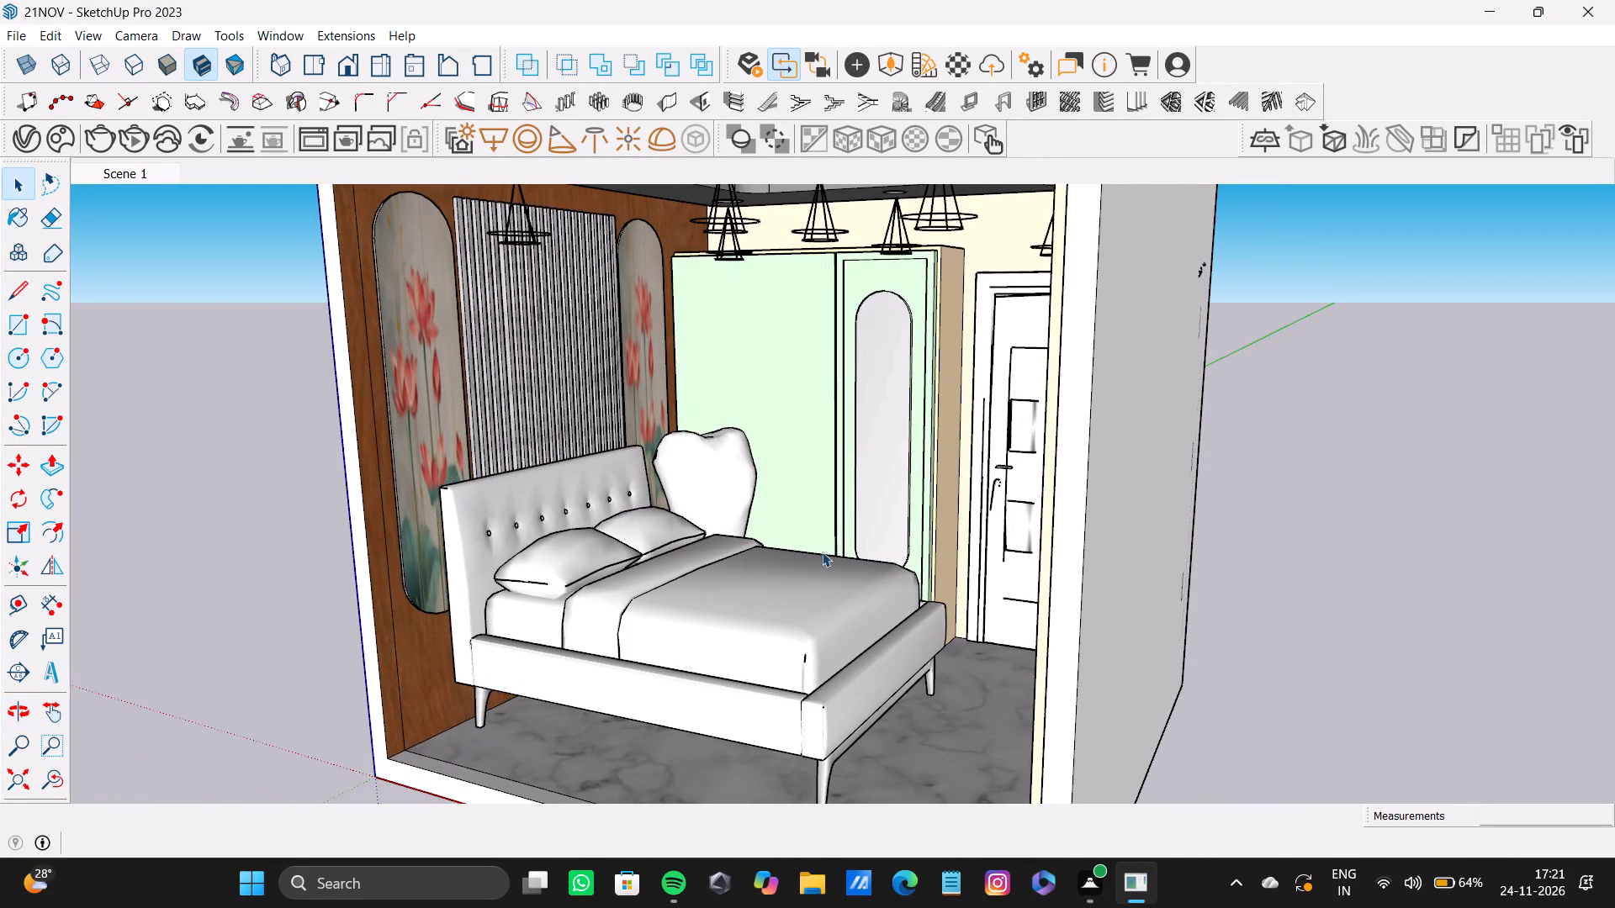
{"action": "scroll", "coordinate": [868, 416], "scroll_direction": "up", "scroll_amount": 1}
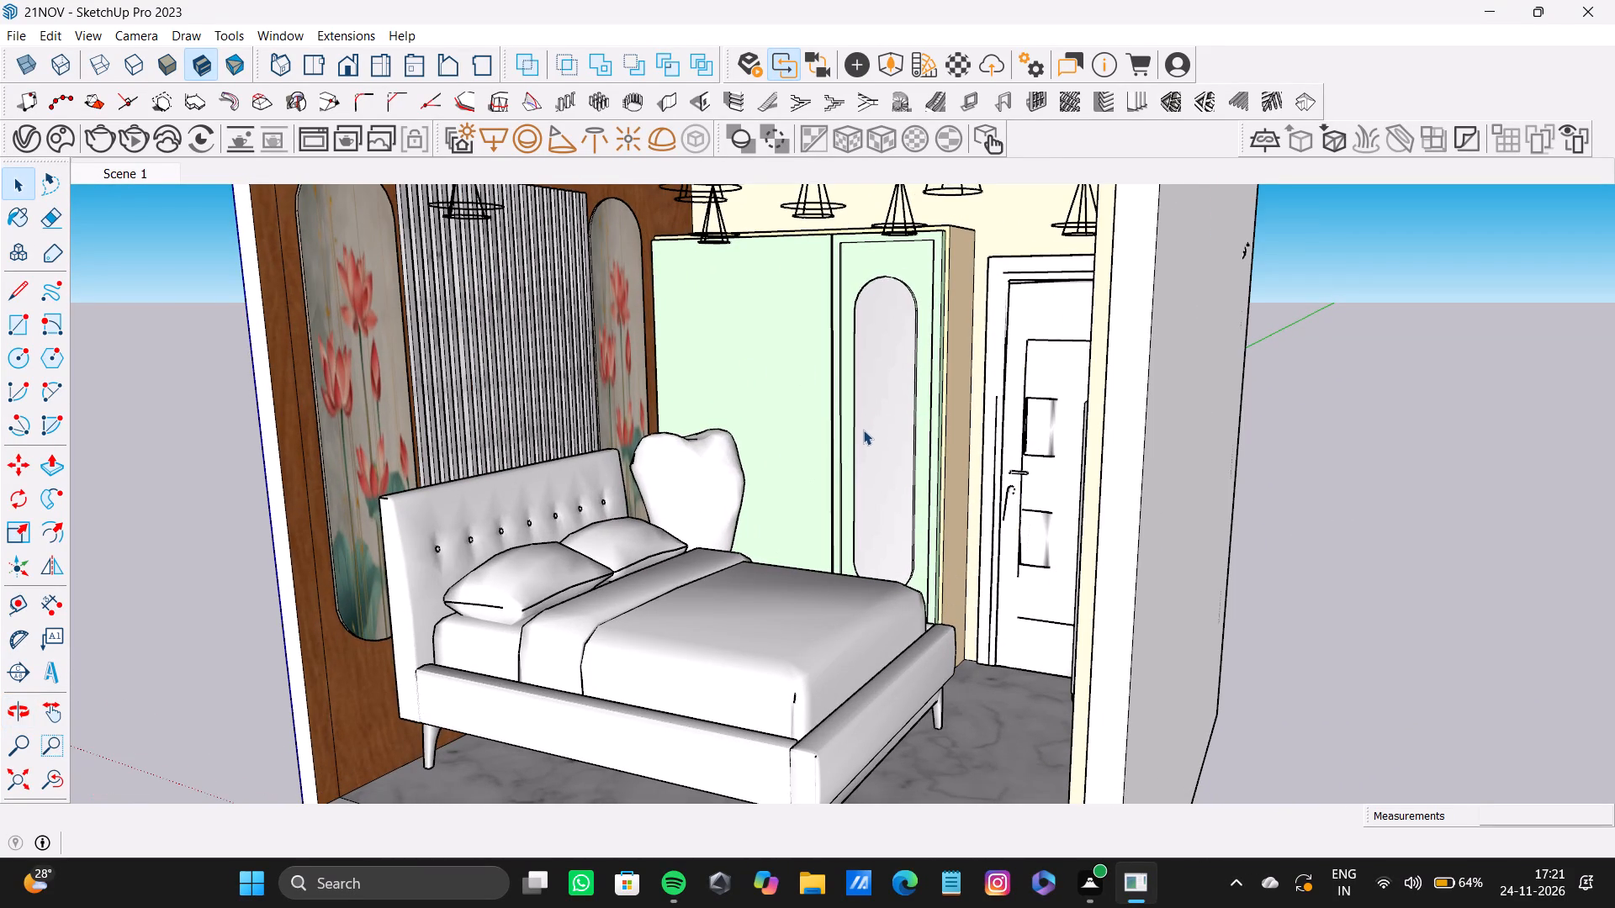
{"action": "middle_click_drag", "start_coordinate": [874, 466], "coordinate": [862, 417], "text": "shift"}
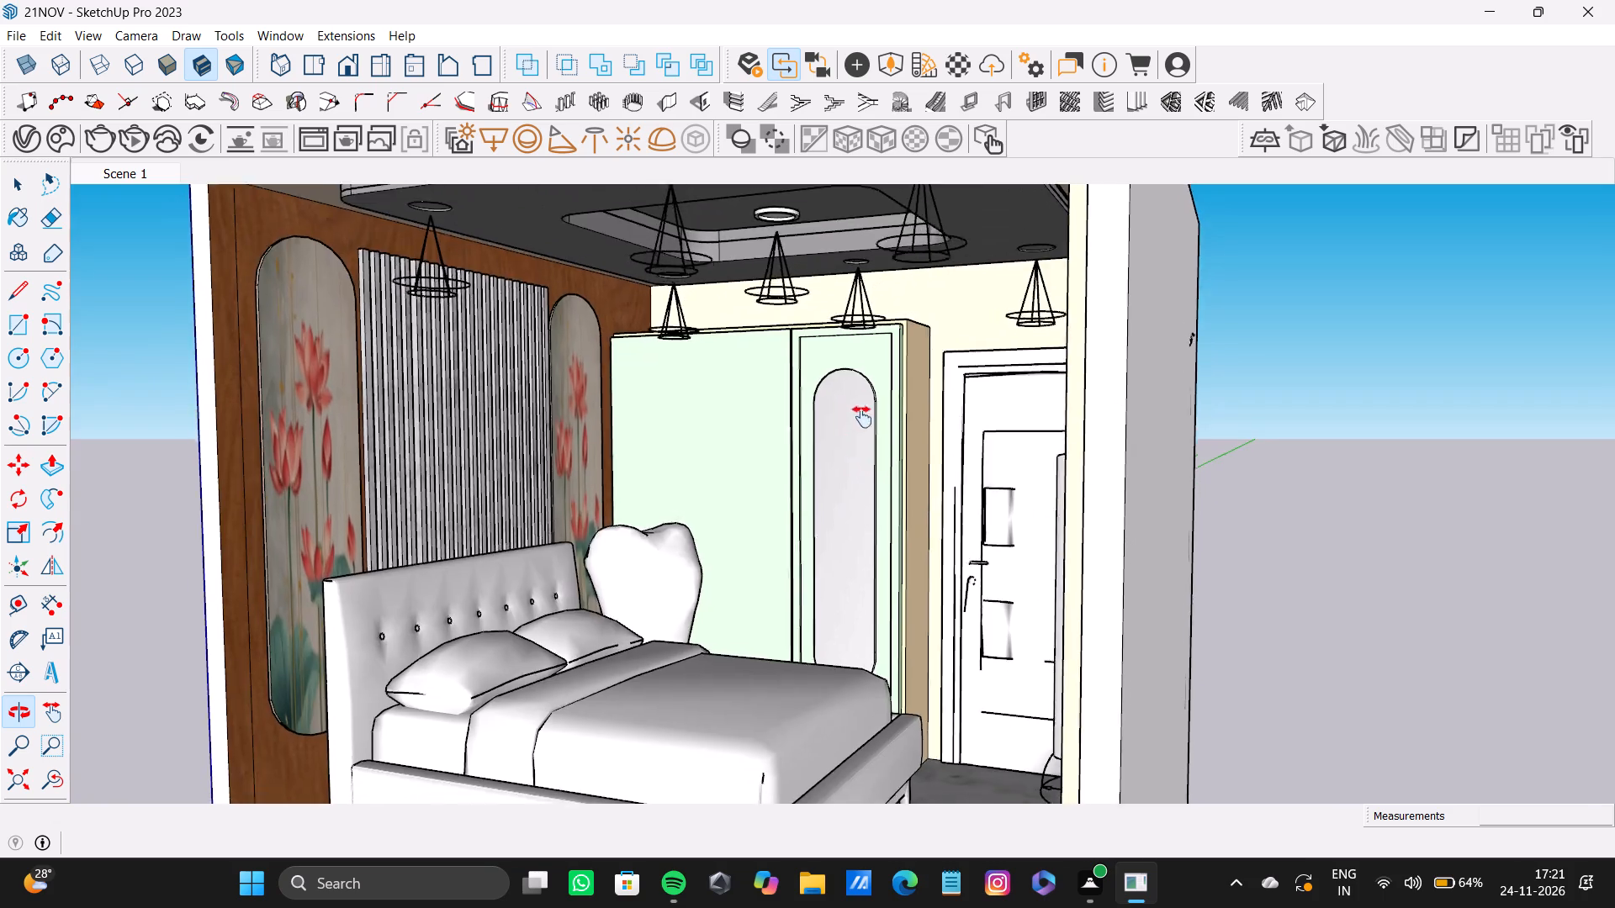
{"action": "middle_click_drag", "start_coordinate": [862, 417], "coordinate": [930, 448], "text": "shift"}
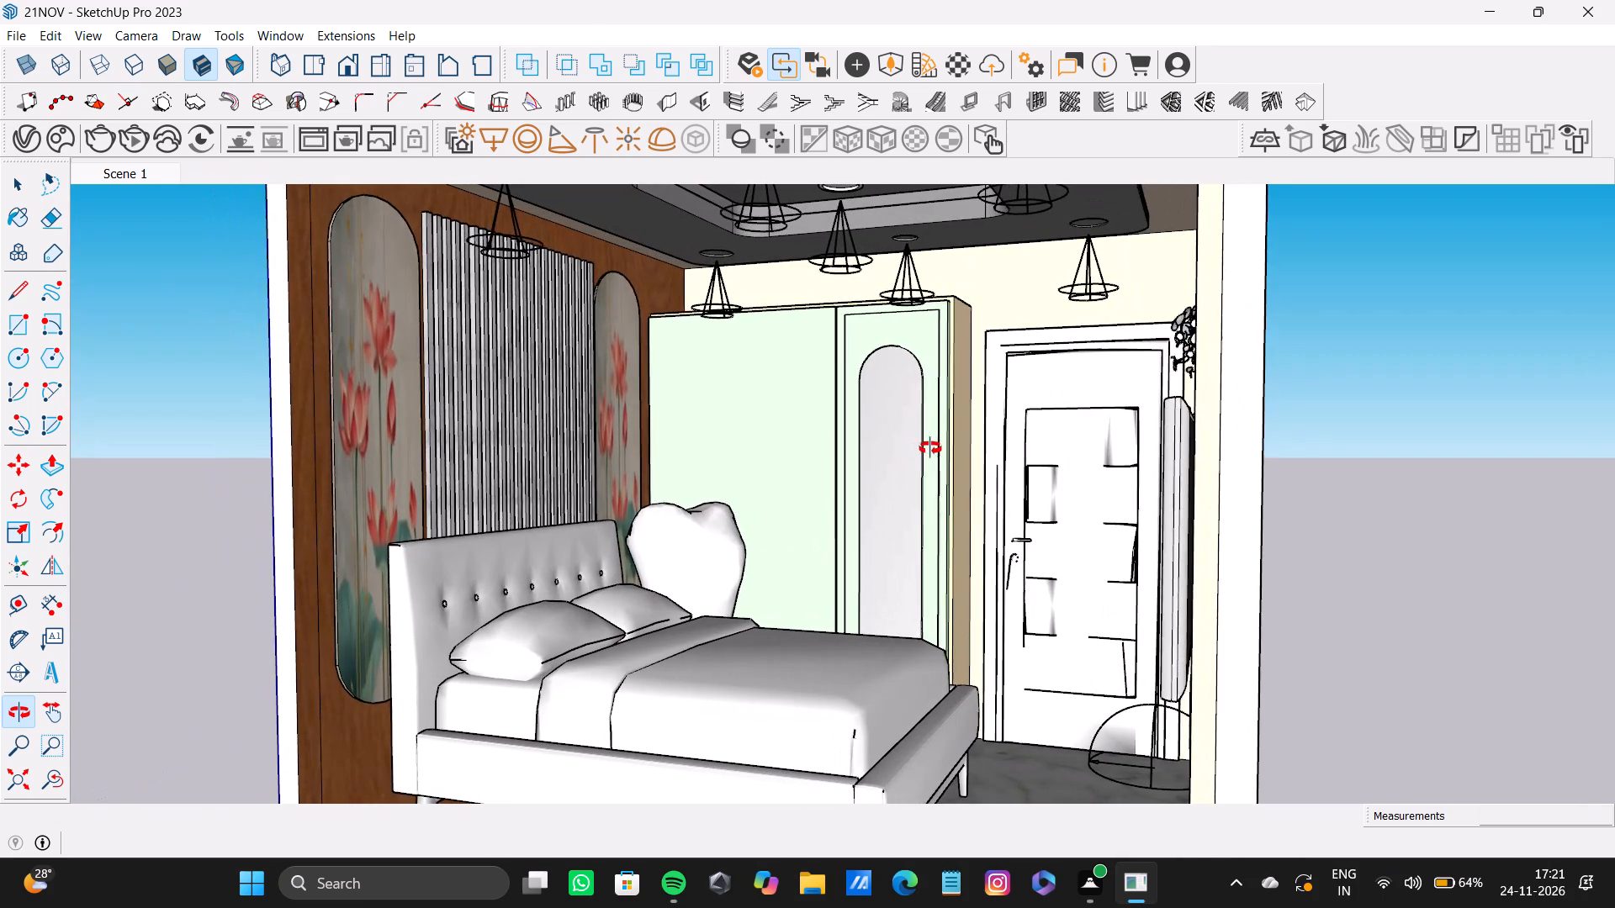
{"action": "middle_click_drag", "start_coordinate": [930, 448], "coordinate": [929, 449], "text": "shift"}
{"action": "scroll", "coordinate": [906, 472], "scroll_direction": "down", "scroll_amount": 1}
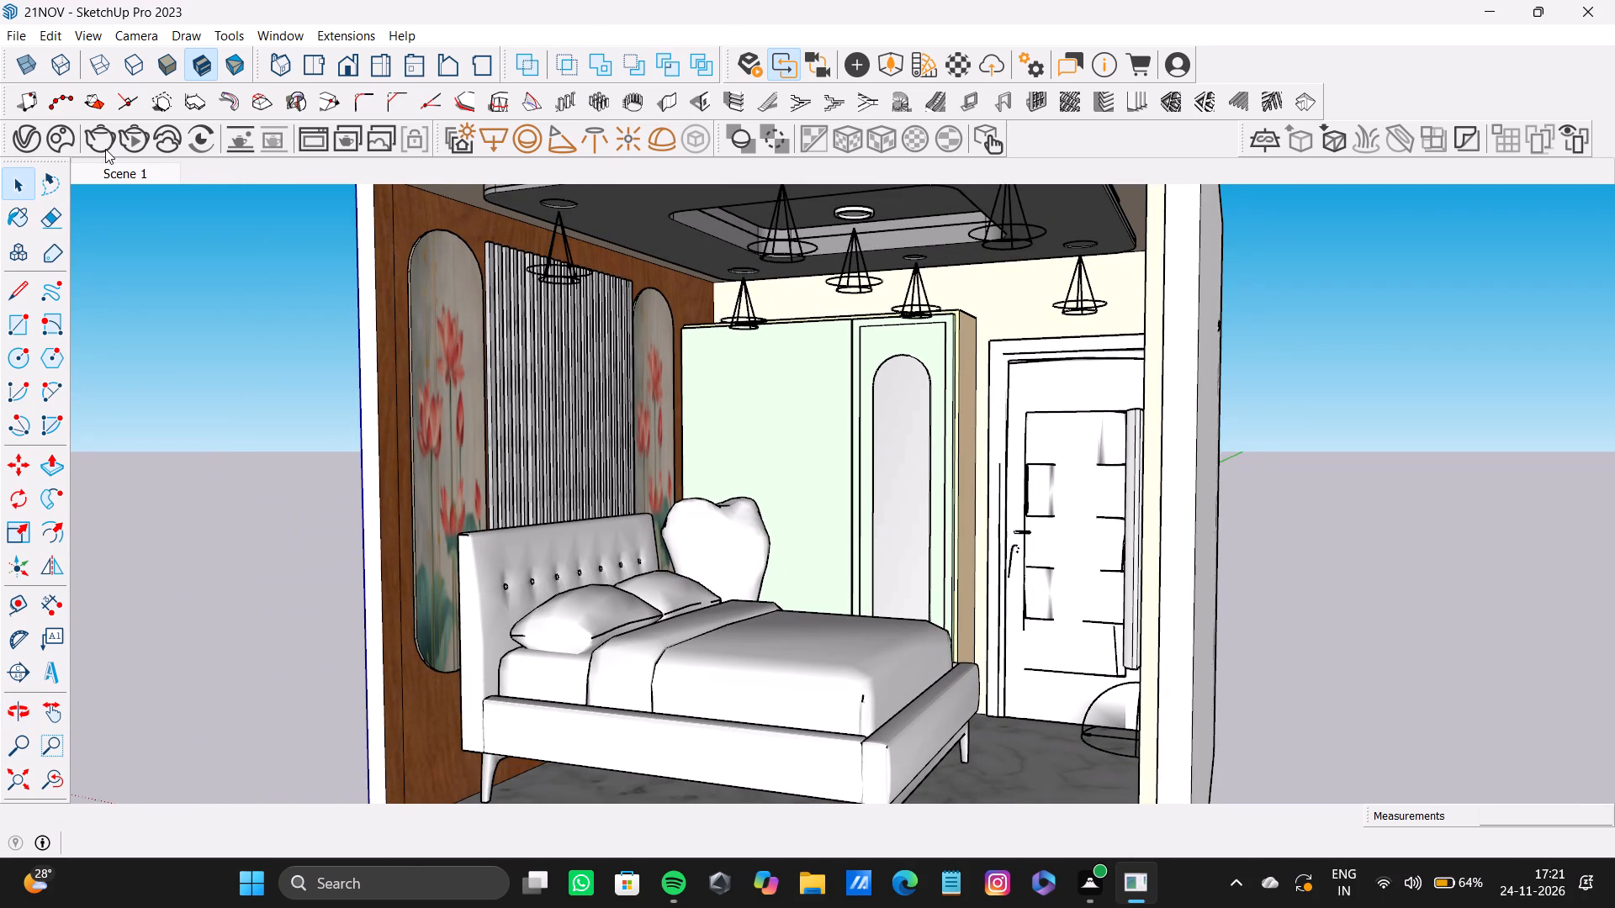
{"action": "left_click", "coordinate": [50, 40]}
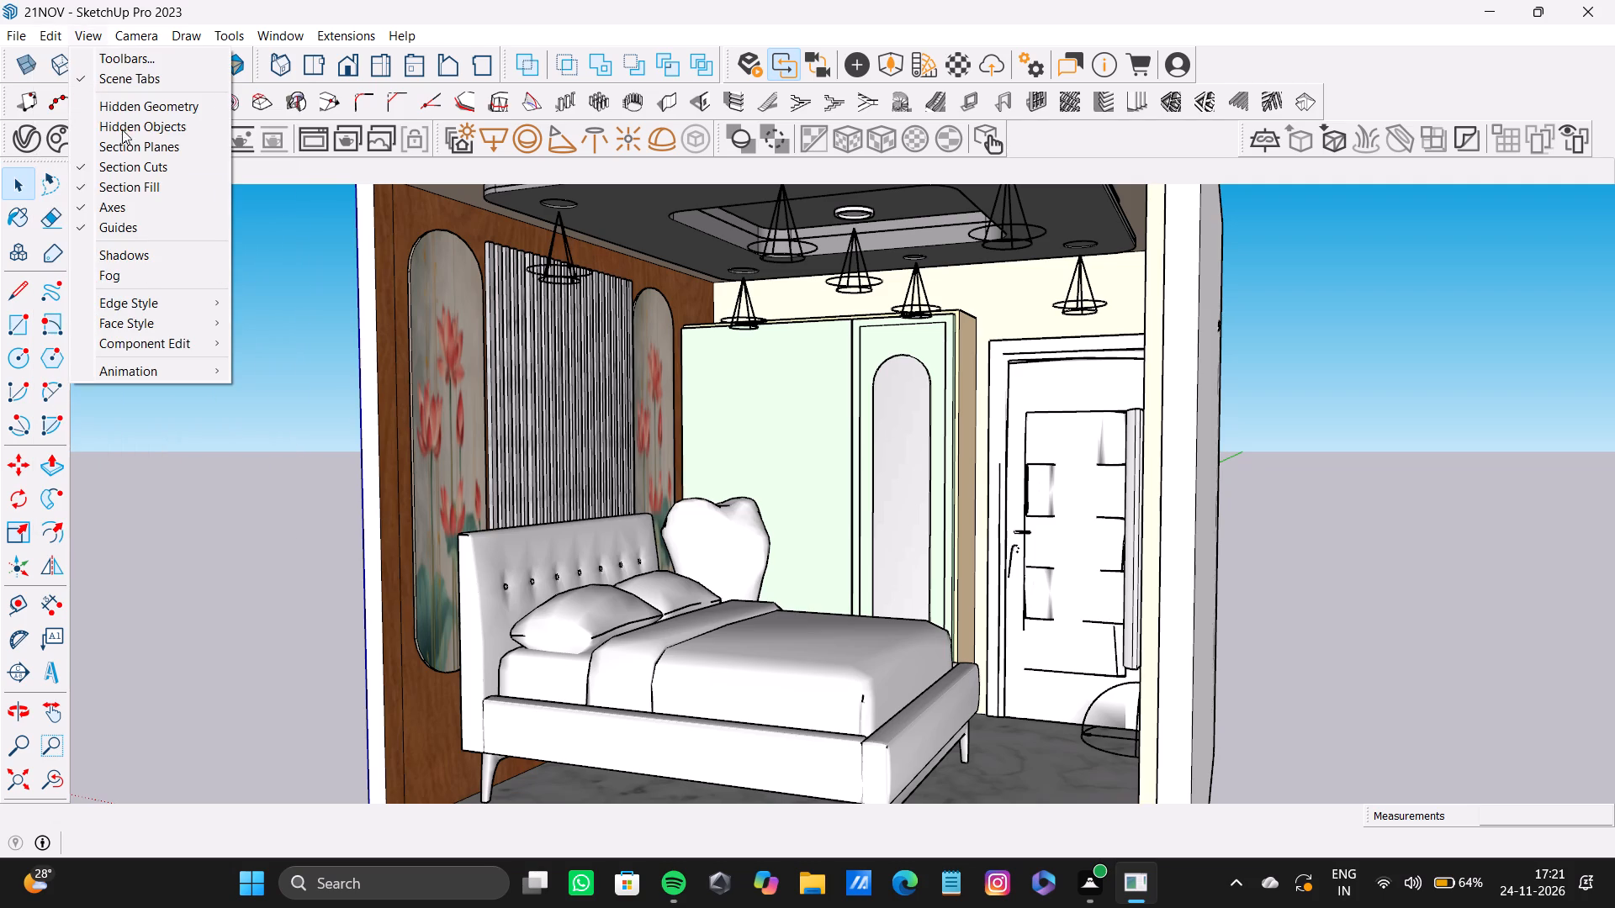
{"action": "left_click", "coordinate": [189, 378]}
{"action": "left_click", "coordinate": [294, 372]}
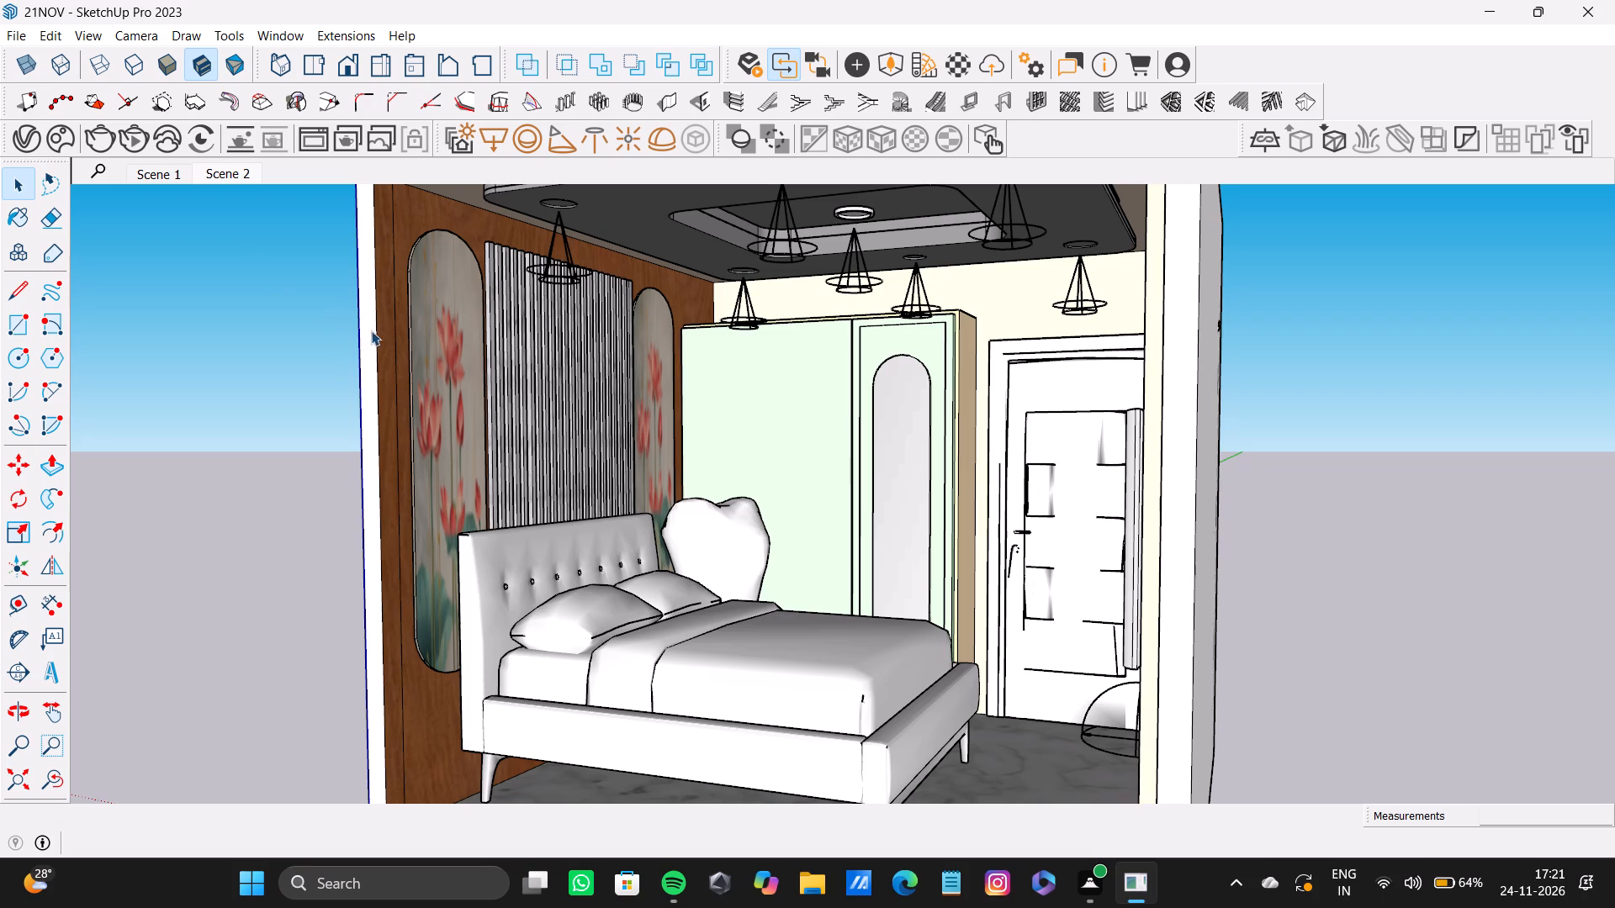
Add a scene for a slightly raised, near-frontal view showing the bed, marble floor, wardrobe, door and the TV wall's edge.
{"action": "middle_click_drag", "start_coordinate": [807, 499], "coordinate": [935, 514]}
{"action": "key", "text": "space"}
{"action": "middle_click_drag", "start_coordinate": [601, 462], "coordinate": [657, 462]}
{"action": "scroll", "coordinate": [799, 479], "scroll_direction": "up", "scroll_amount": 1}
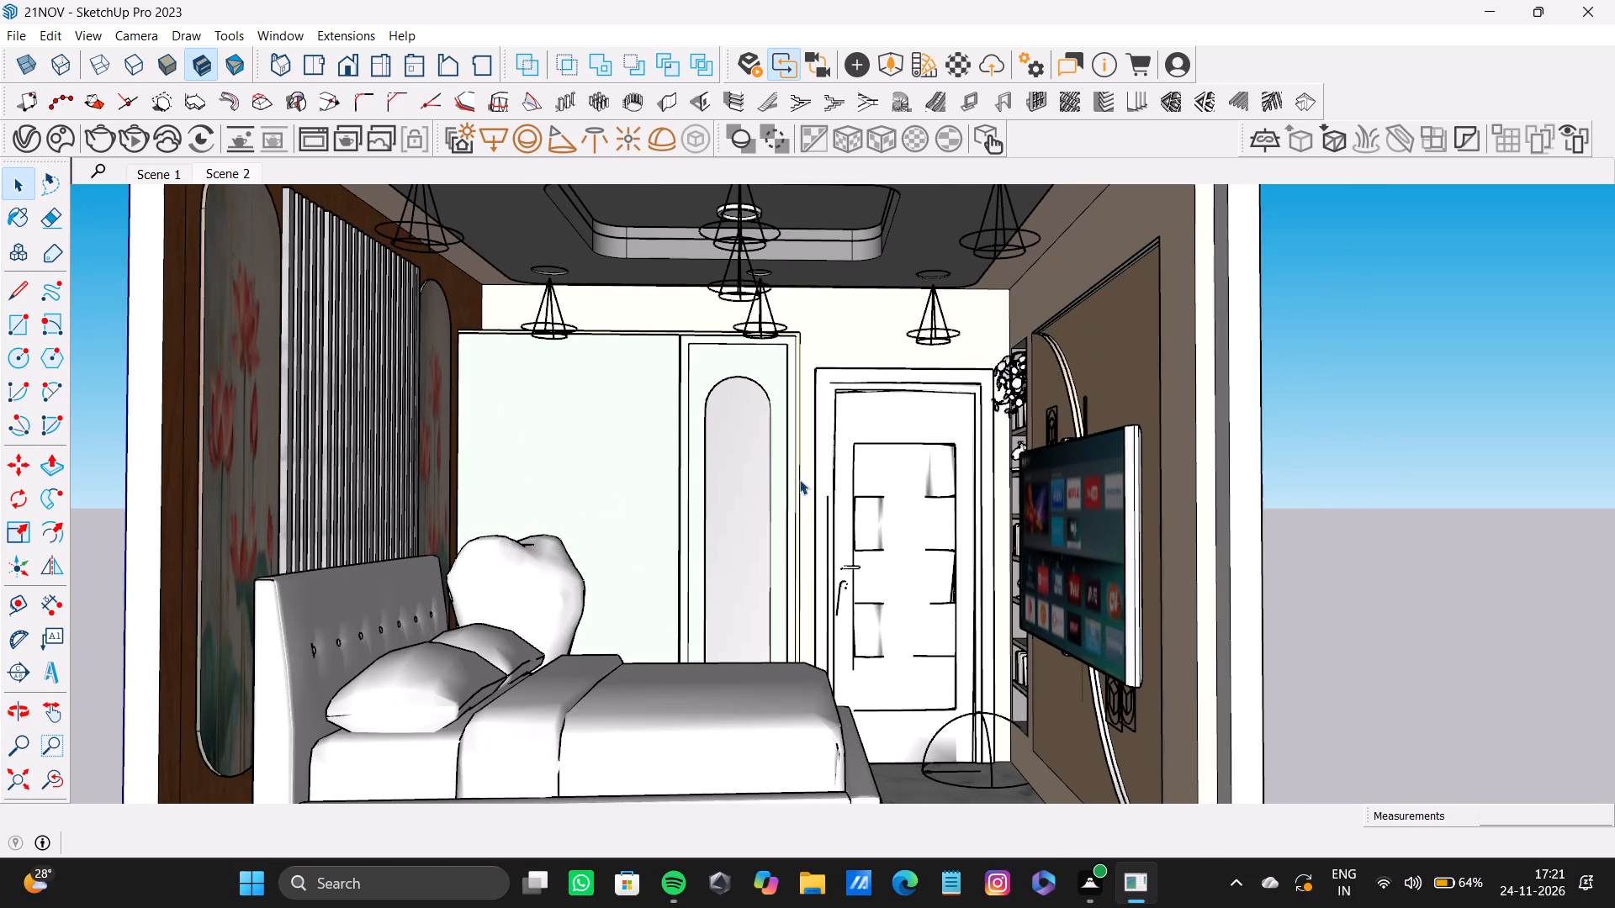
{"action": "scroll", "coordinate": [799, 478], "scroll_direction": "up", "scroll_amount": 1}
{"action": "middle_click_drag", "start_coordinate": [802, 477], "coordinate": [820, 462]}
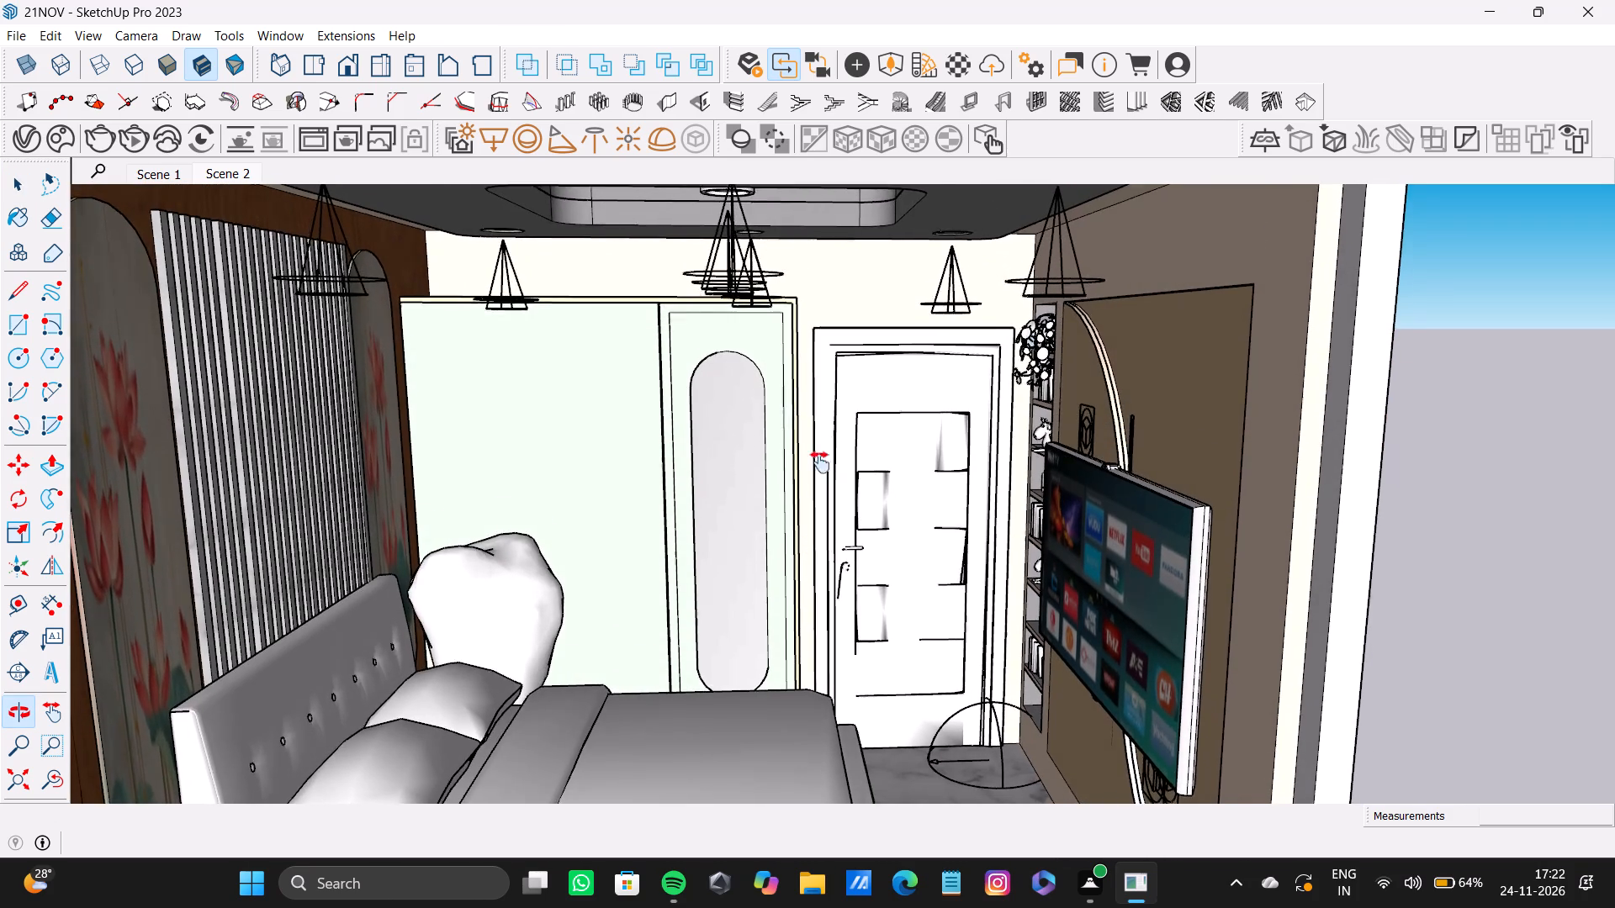
{"action": "middle_click_drag", "start_coordinate": [820, 462], "coordinate": [800, 452]}
{"action": "scroll", "coordinate": [799, 440], "scroll_direction": "down", "scroll_amount": 3}
{"action": "middle_click_drag", "start_coordinate": [797, 408], "coordinate": [758, 445]}
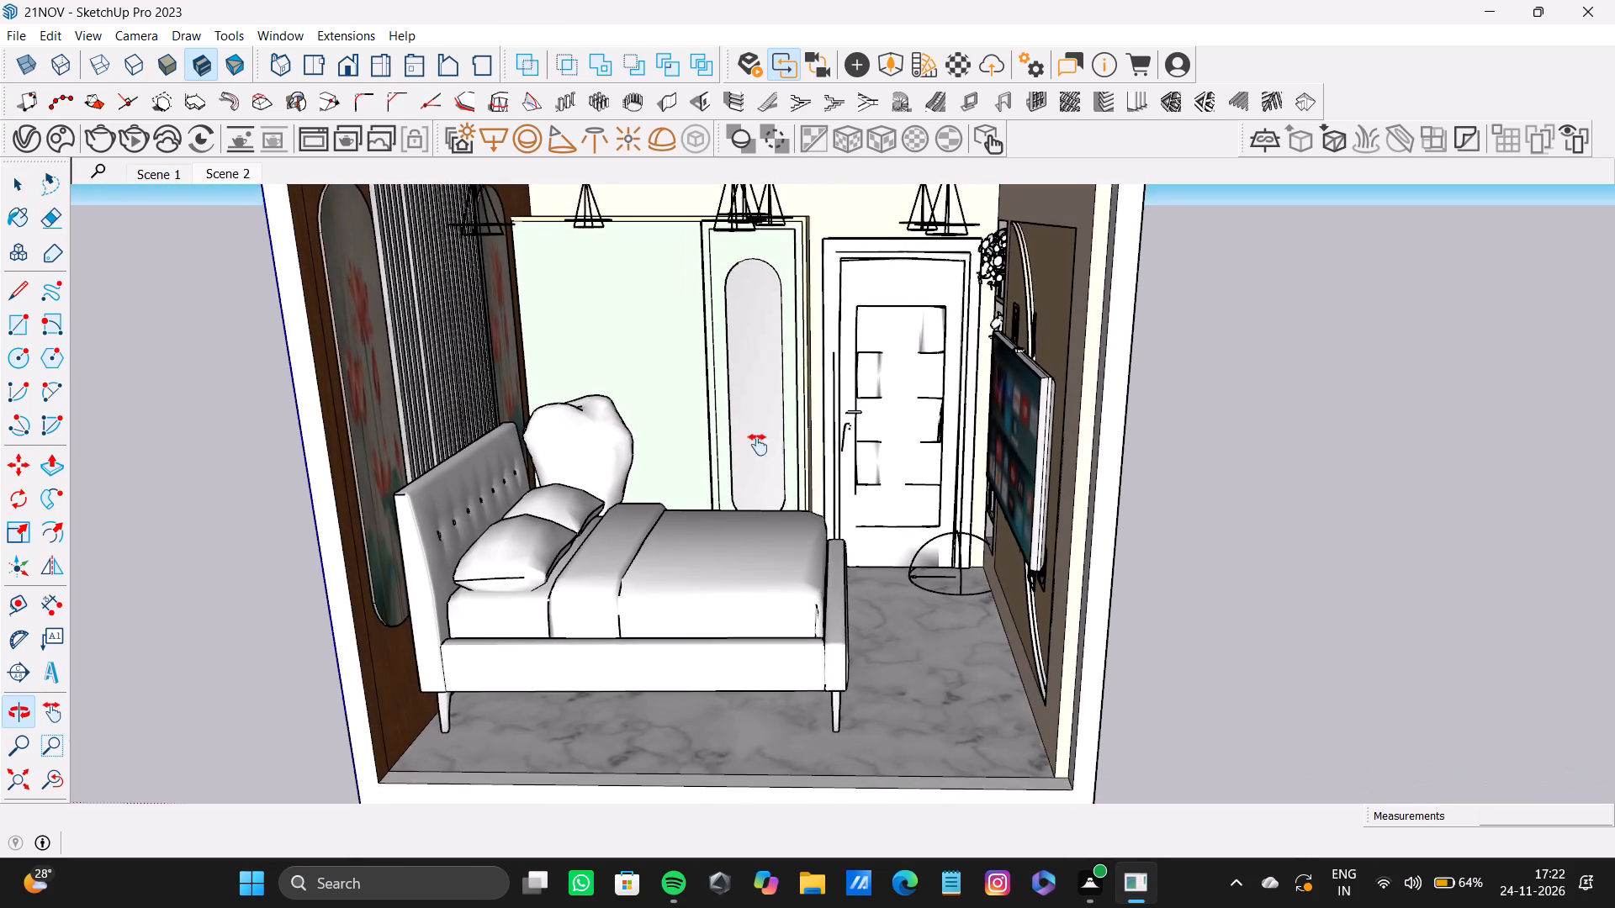
{"action": "middle_click_drag", "start_coordinate": [758, 445], "coordinate": [755, 403]}
{"action": "middle_click_drag", "start_coordinate": [755, 398], "coordinate": [748, 430]}
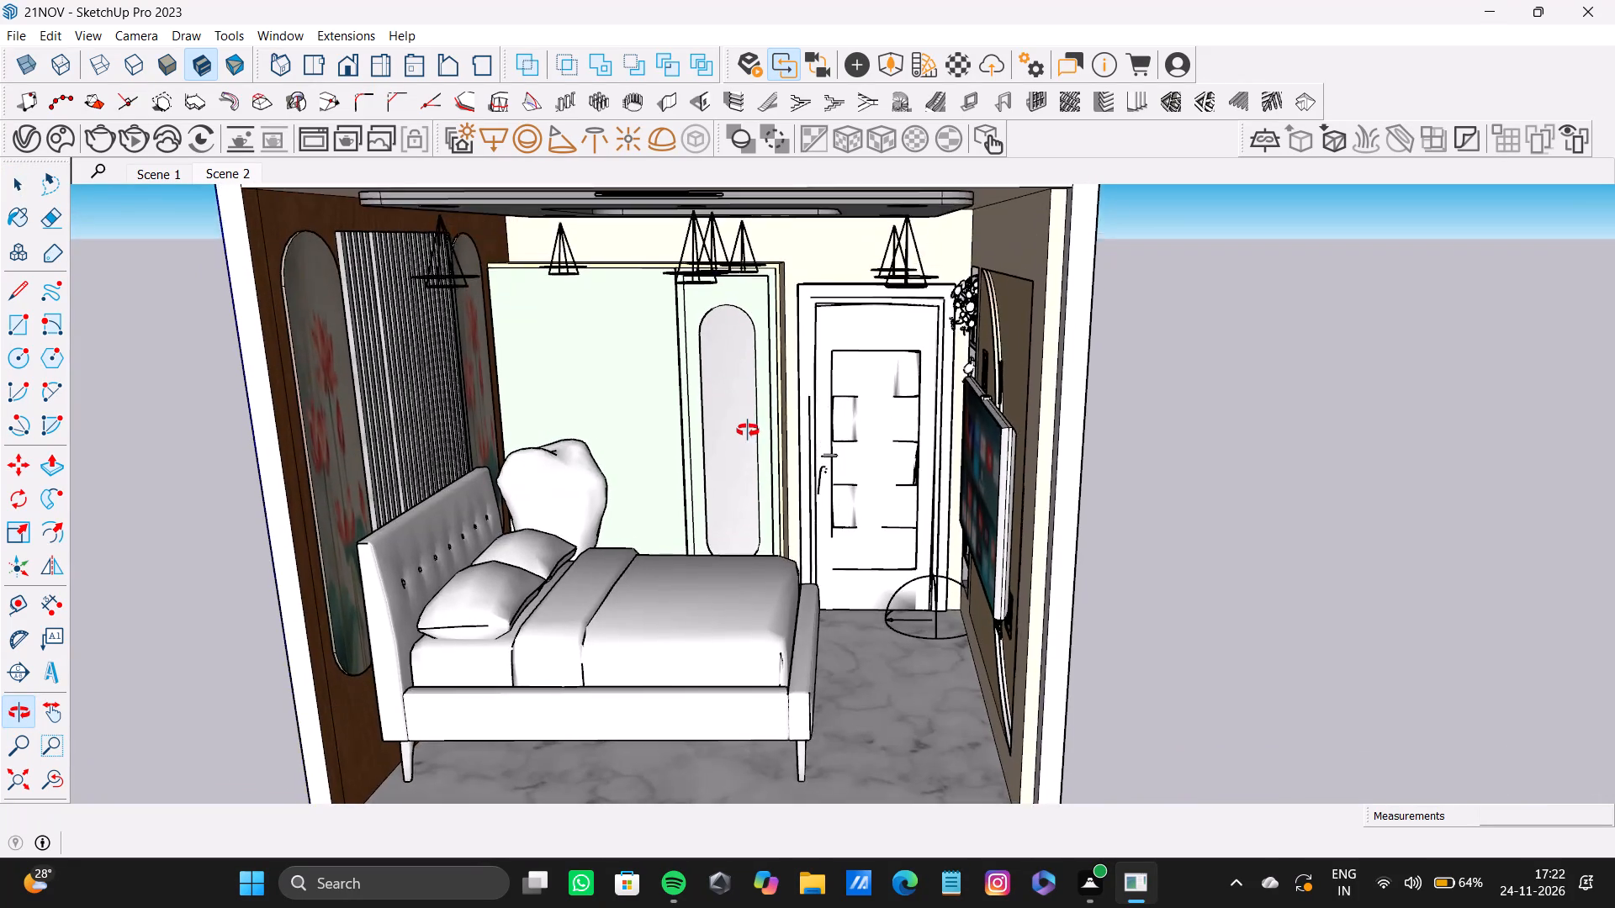
{"action": "middle_click_drag", "start_coordinate": [748, 430], "coordinate": [746, 421]}
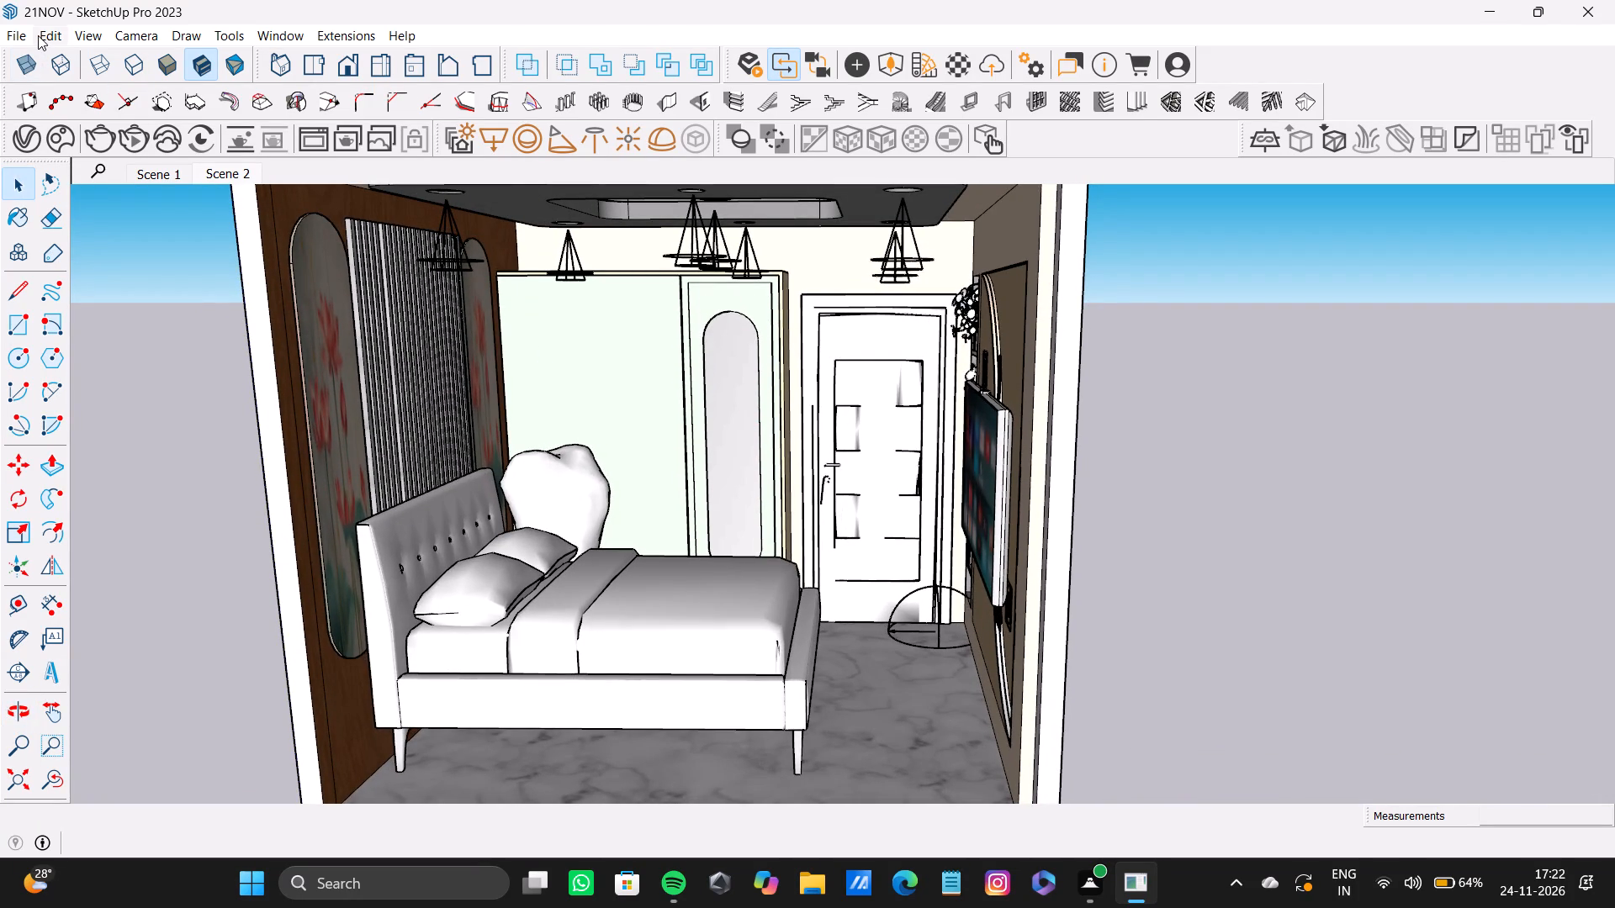
{"action": "left_click", "coordinate": [35, 29]}
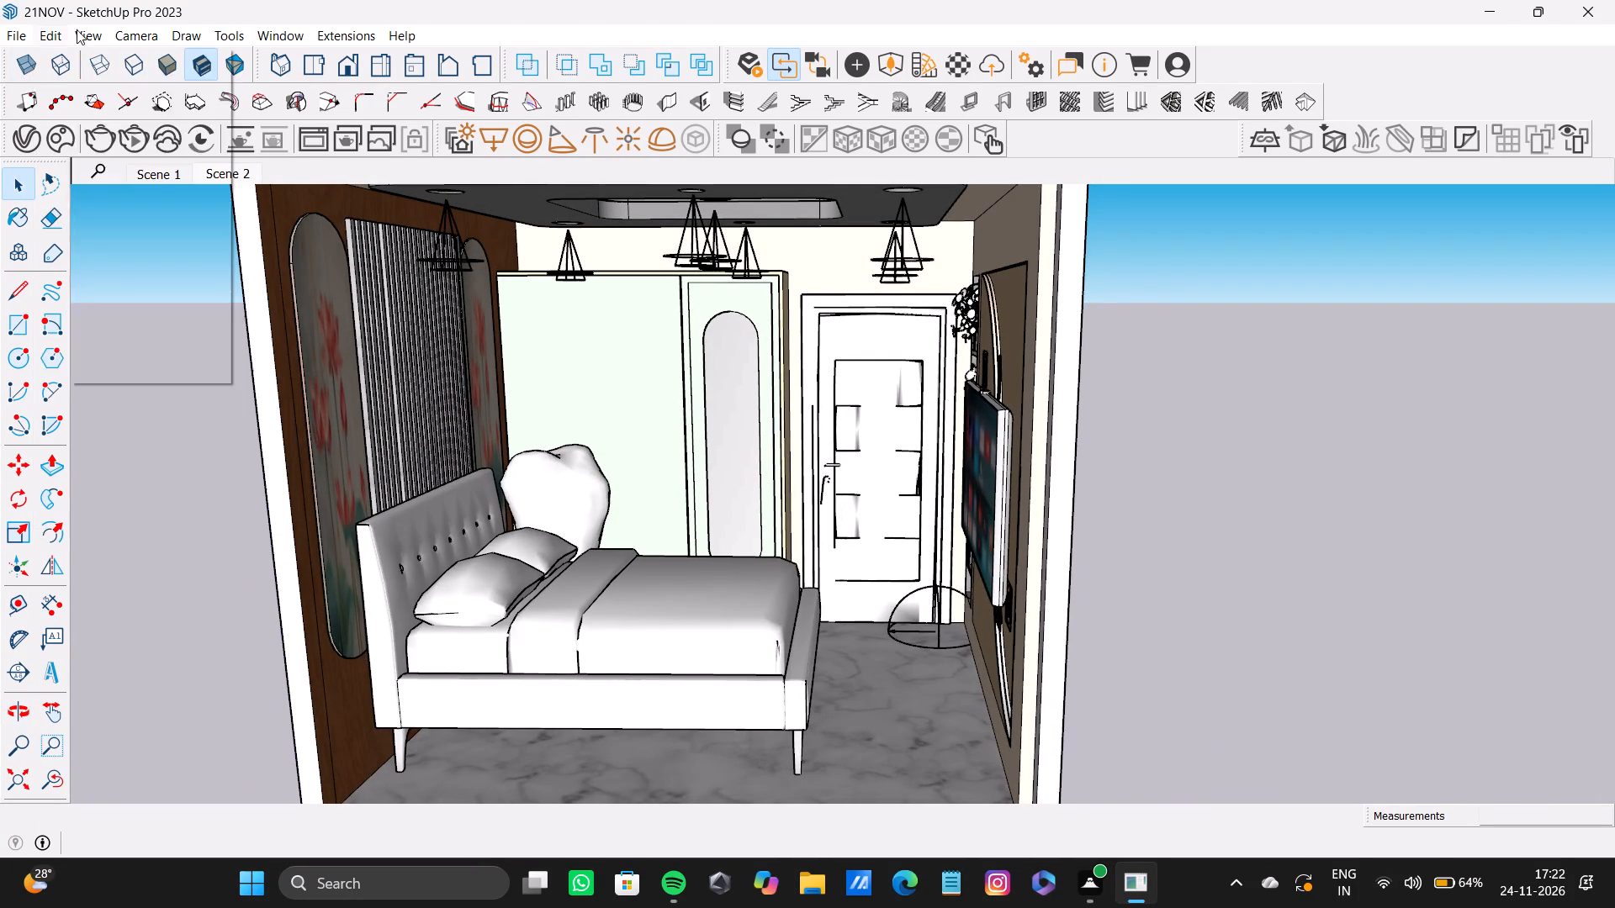
{"action": "left_click", "coordinate": [204, 372]}
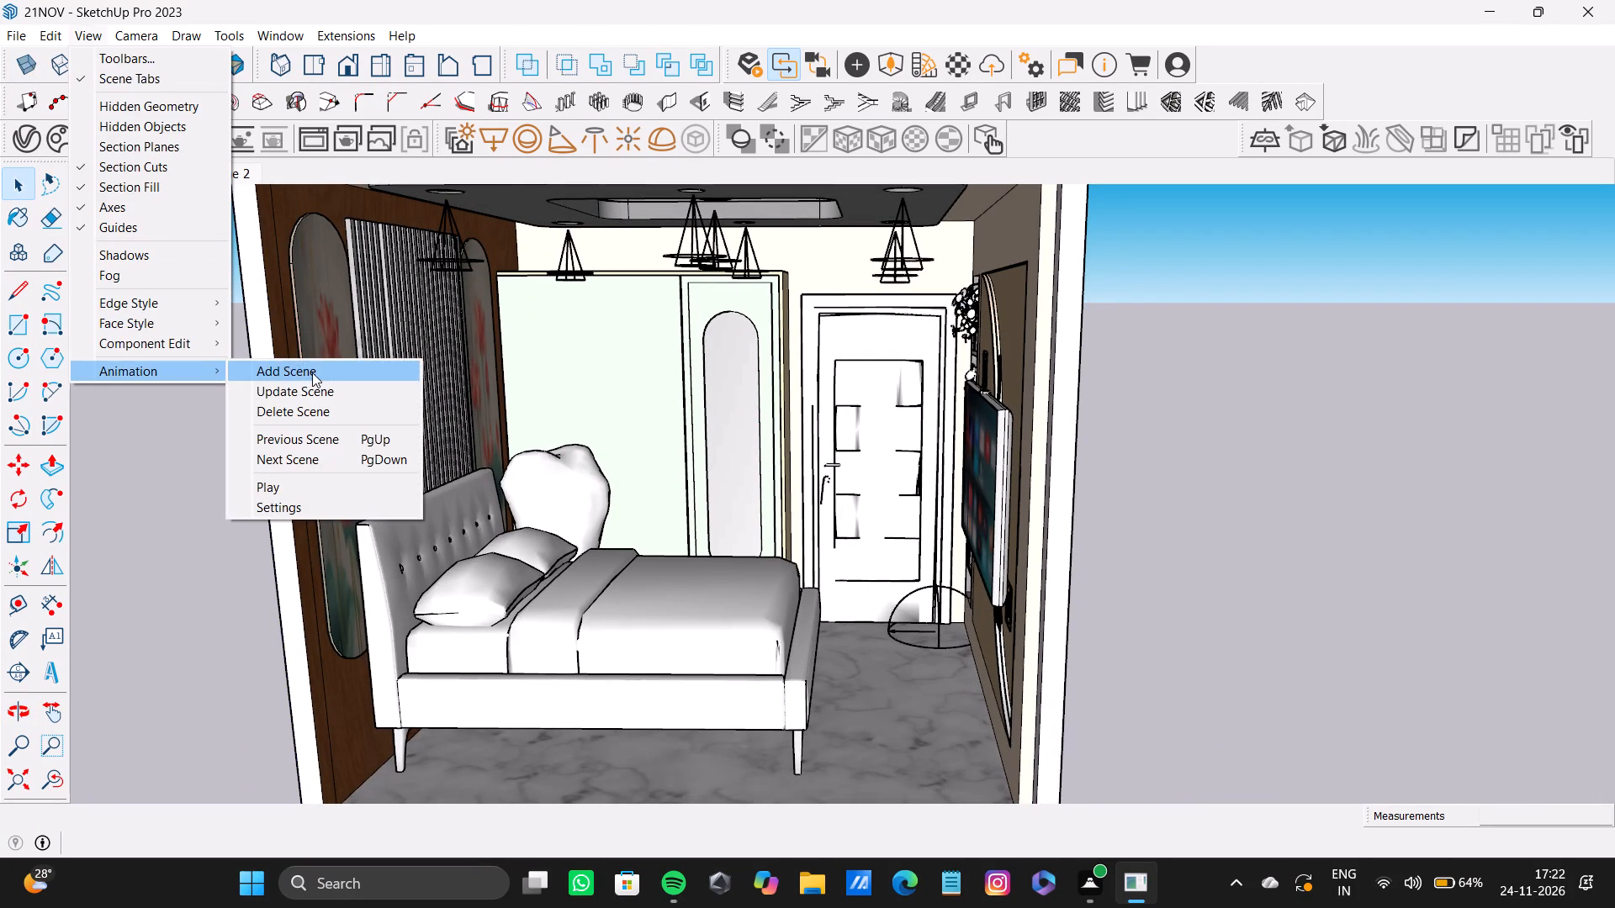
{"action": "left_click", "coordinate": [312, 372]}
Add a scene for an angled view towards the TV wall, with the bed, wardrobe, door and corner shelves in frame.
{"action": "middle_click_drag", "start_coordinate": [703, 447], "coordinate": [760, 453]}
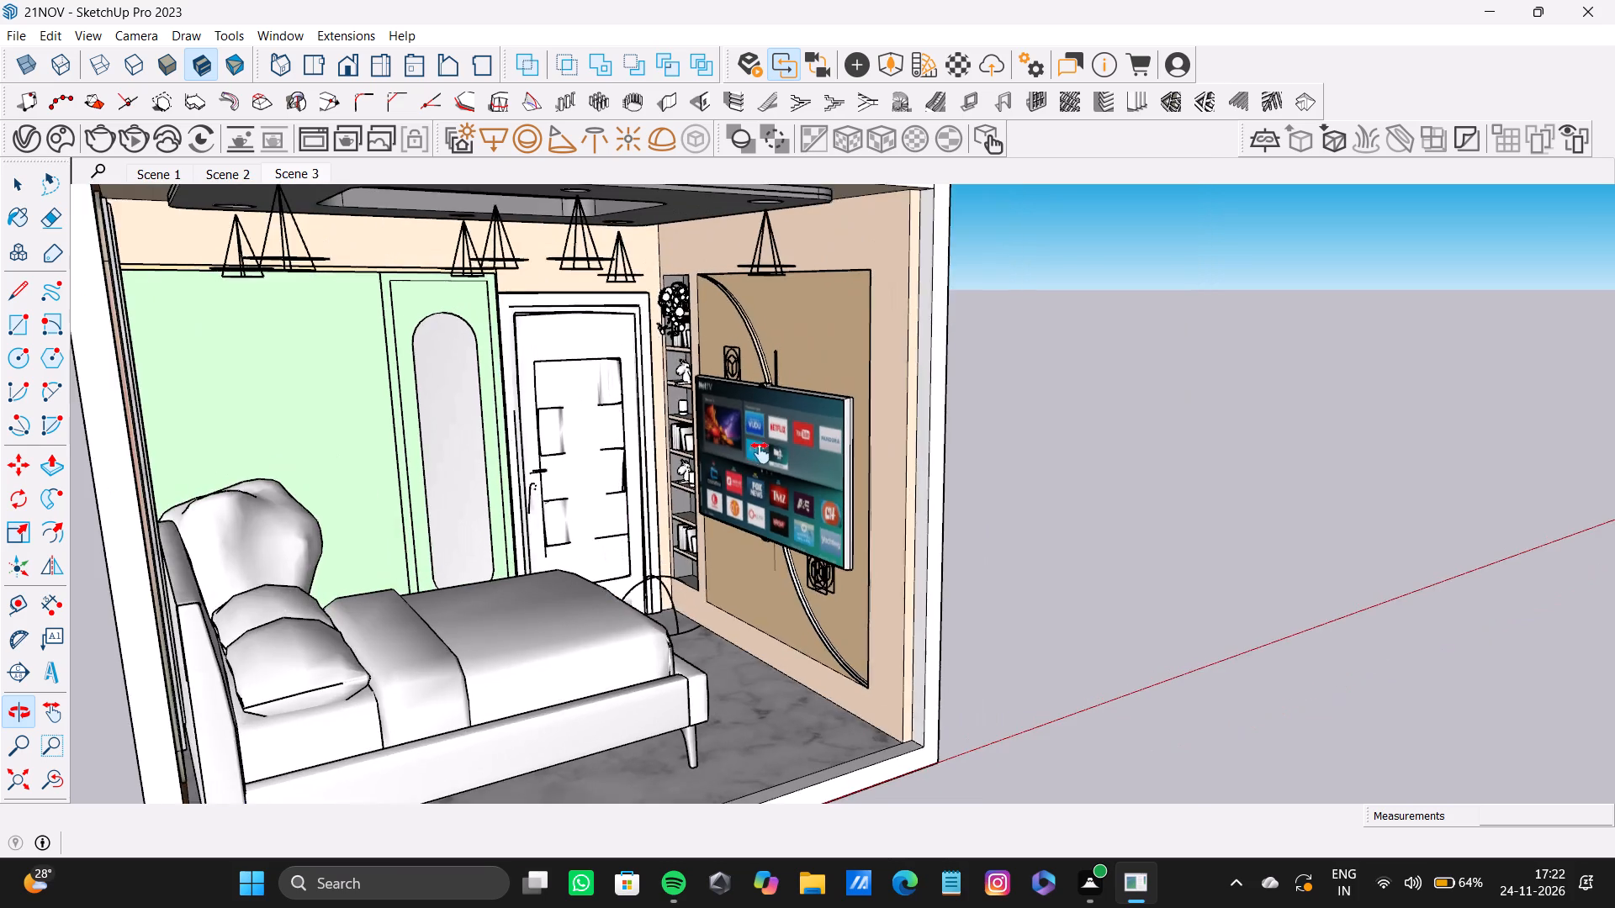
{"action": "middle_click_drag", "start_coordinate": [760, 453], "coordinate": [838, 428]}
{"action": "scroll", "coordinate": [750, 418], "scroll_direction": "up", "scroll_amount": 3}
{"action": "middle_click_drag", "start_coordinate": [719, 371], "coordinate": [702, 274]}
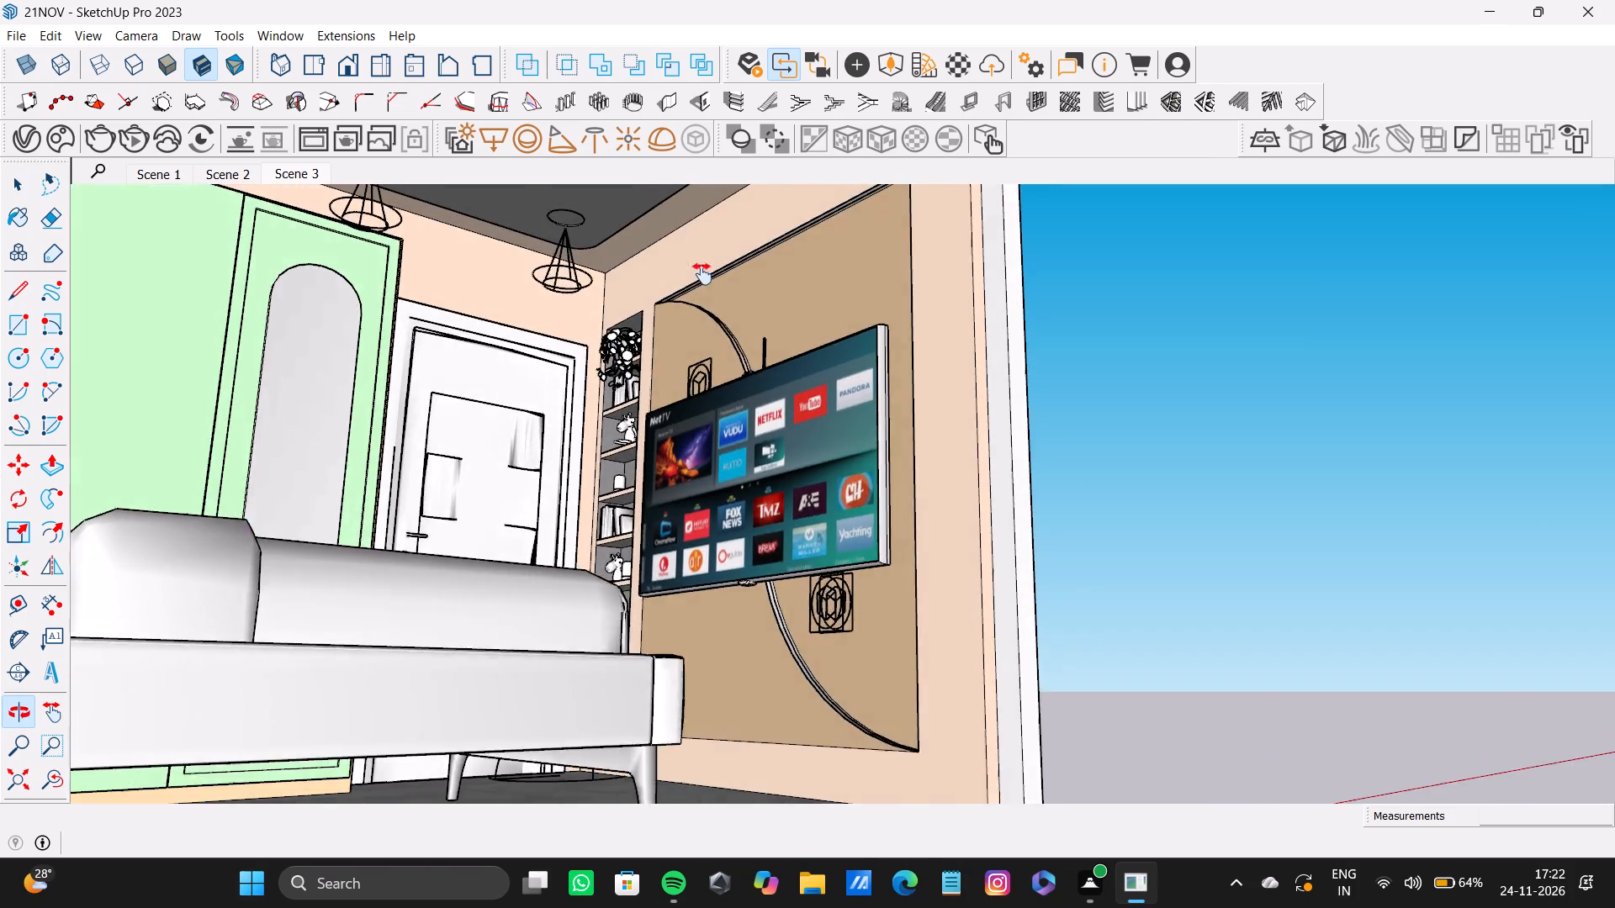
{"action": "middle_click_drag", "start_coordinate": [702, 274], "coordinate": [733, 290]}
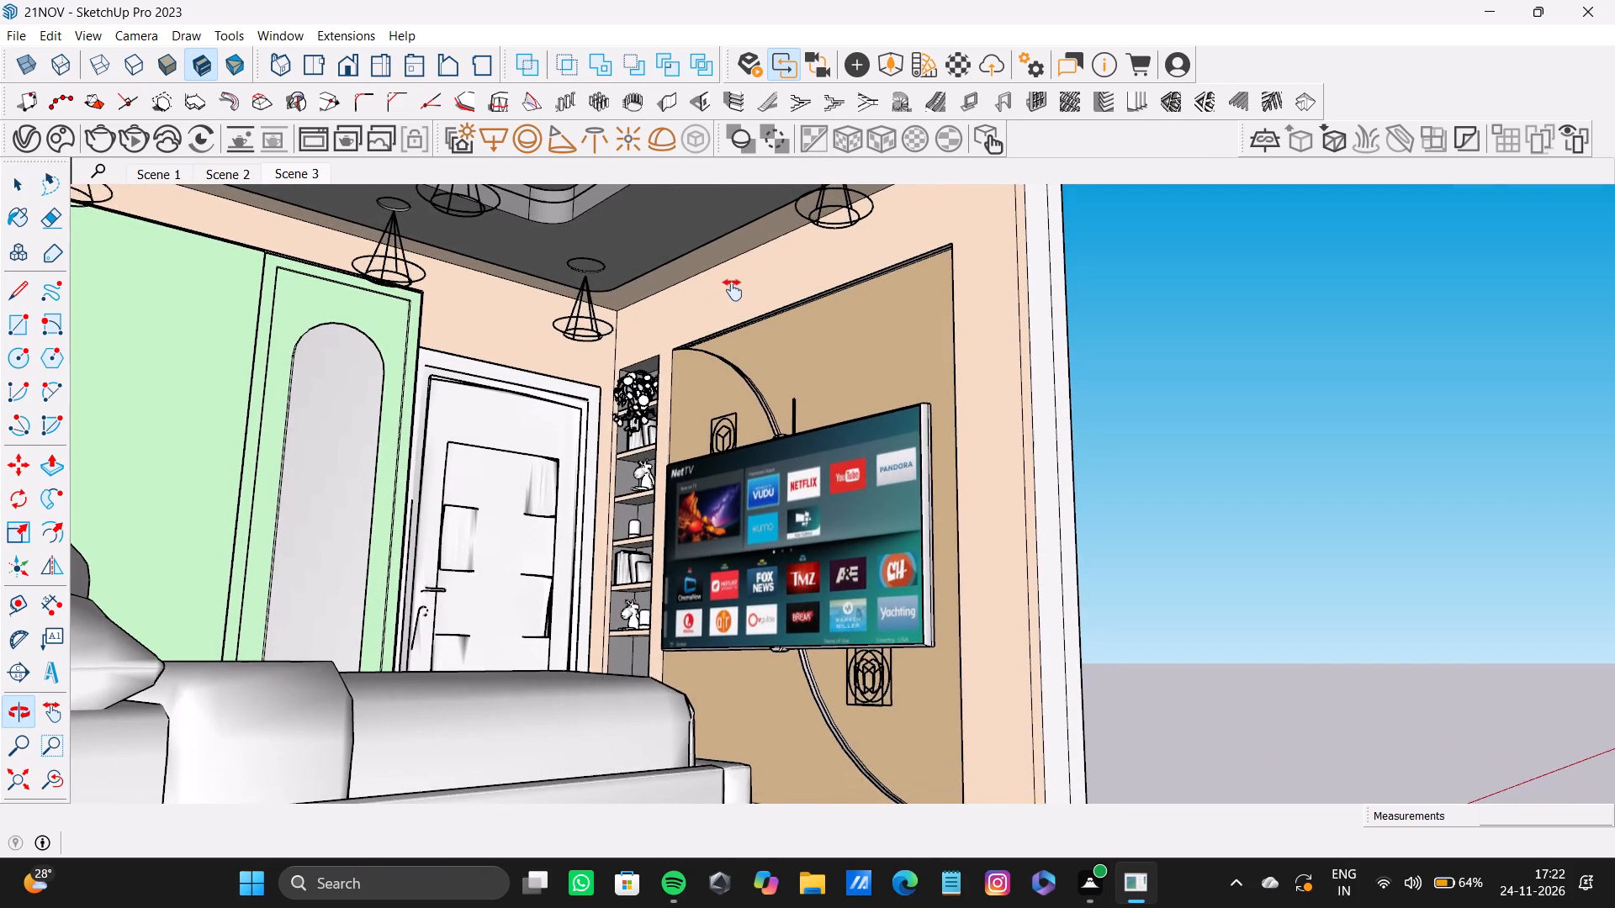
{"action": "middle_click_drag", "start_coordinate": [733, 290], "coordinate": [733, 288]}
{"action": "scroll", "coordinate": [704, 314], "scroll_direction": "down", "scroll_amount": 2}
{"action": "middle_click_drag", "start_coordinate": [702, 315], "coordinate": [741, 374]}
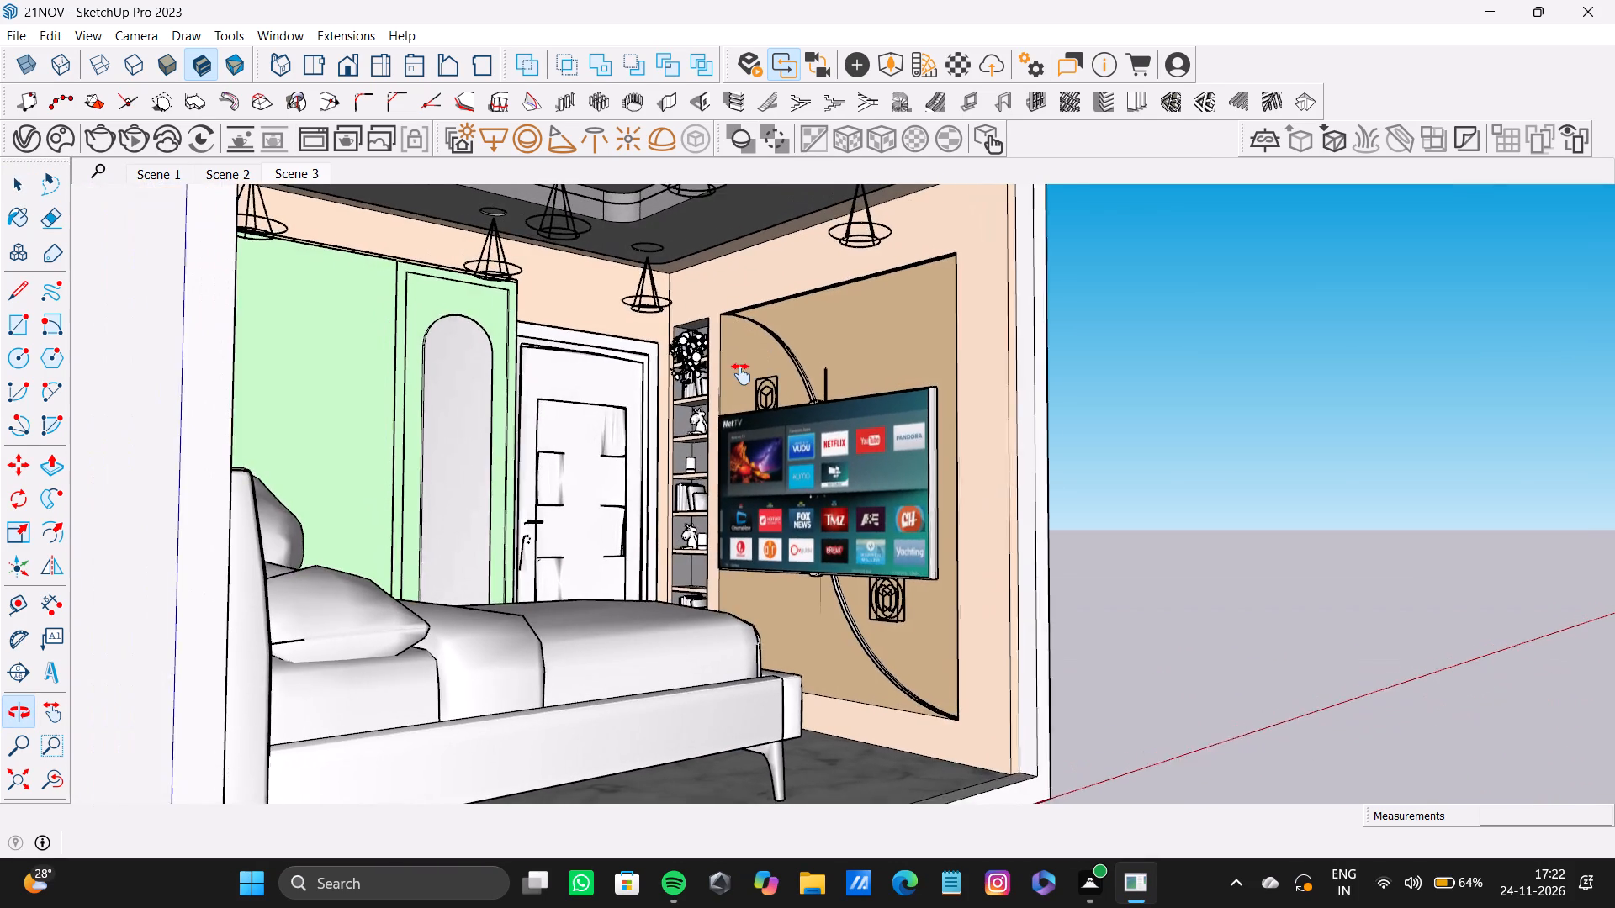
{"action": "middle_click_drag", "start_coordinate": [741, 374], "coordinate": [675, 394]}
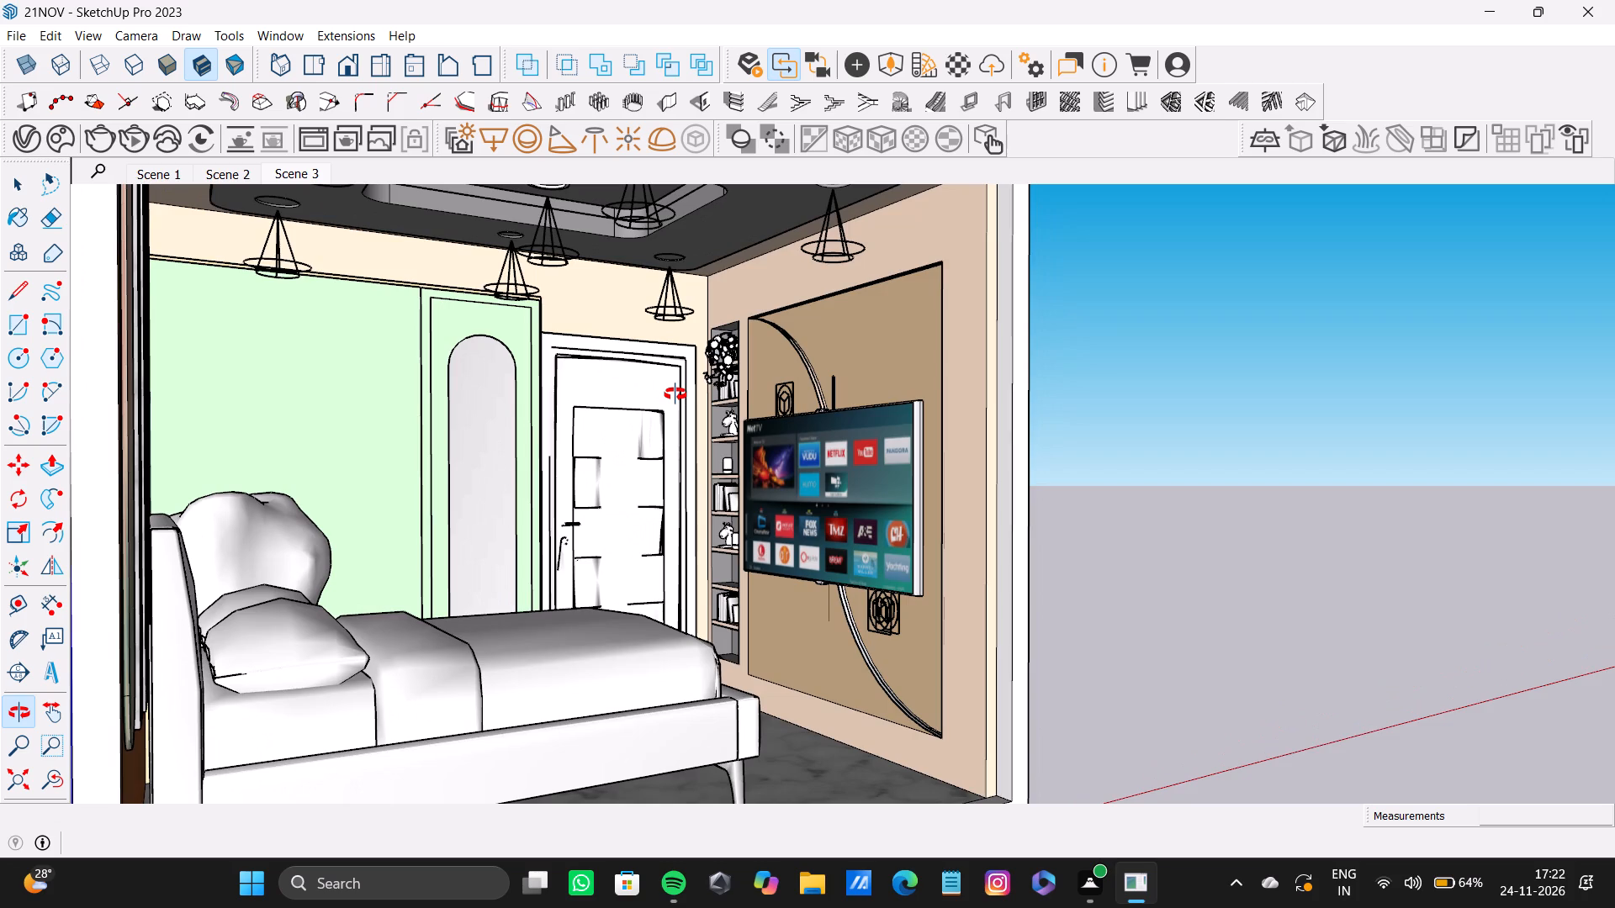
{"action": "middle_click_drag", "start_coordinate": [675, 394], "coordinate": [717, 380]}
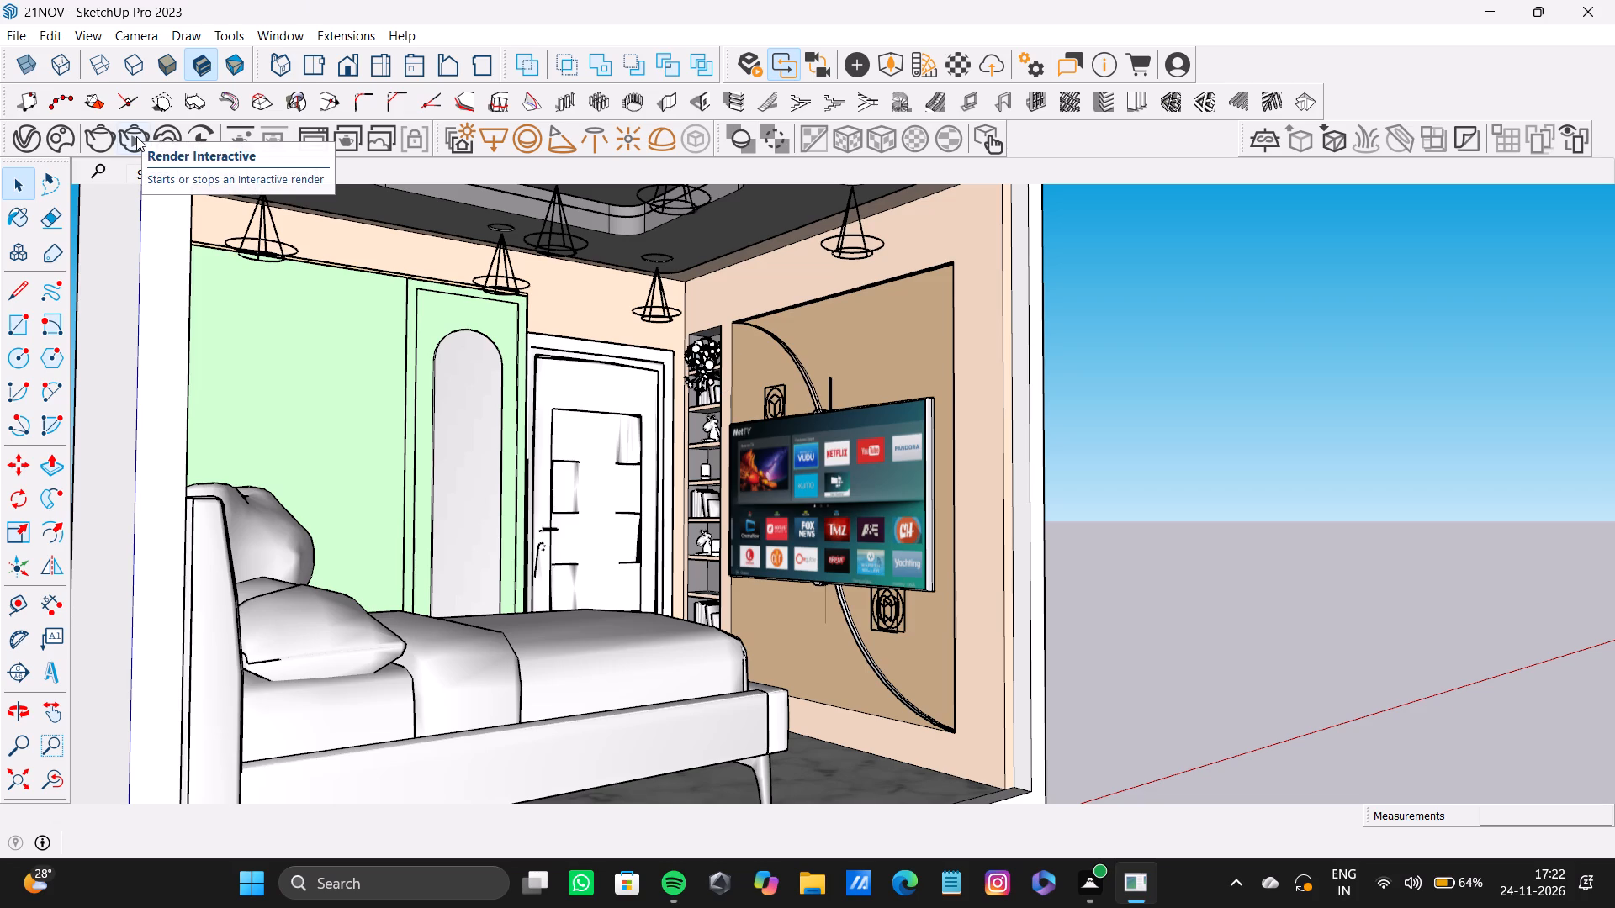
{"action": "left_click", "coordinate": [86, 24]}
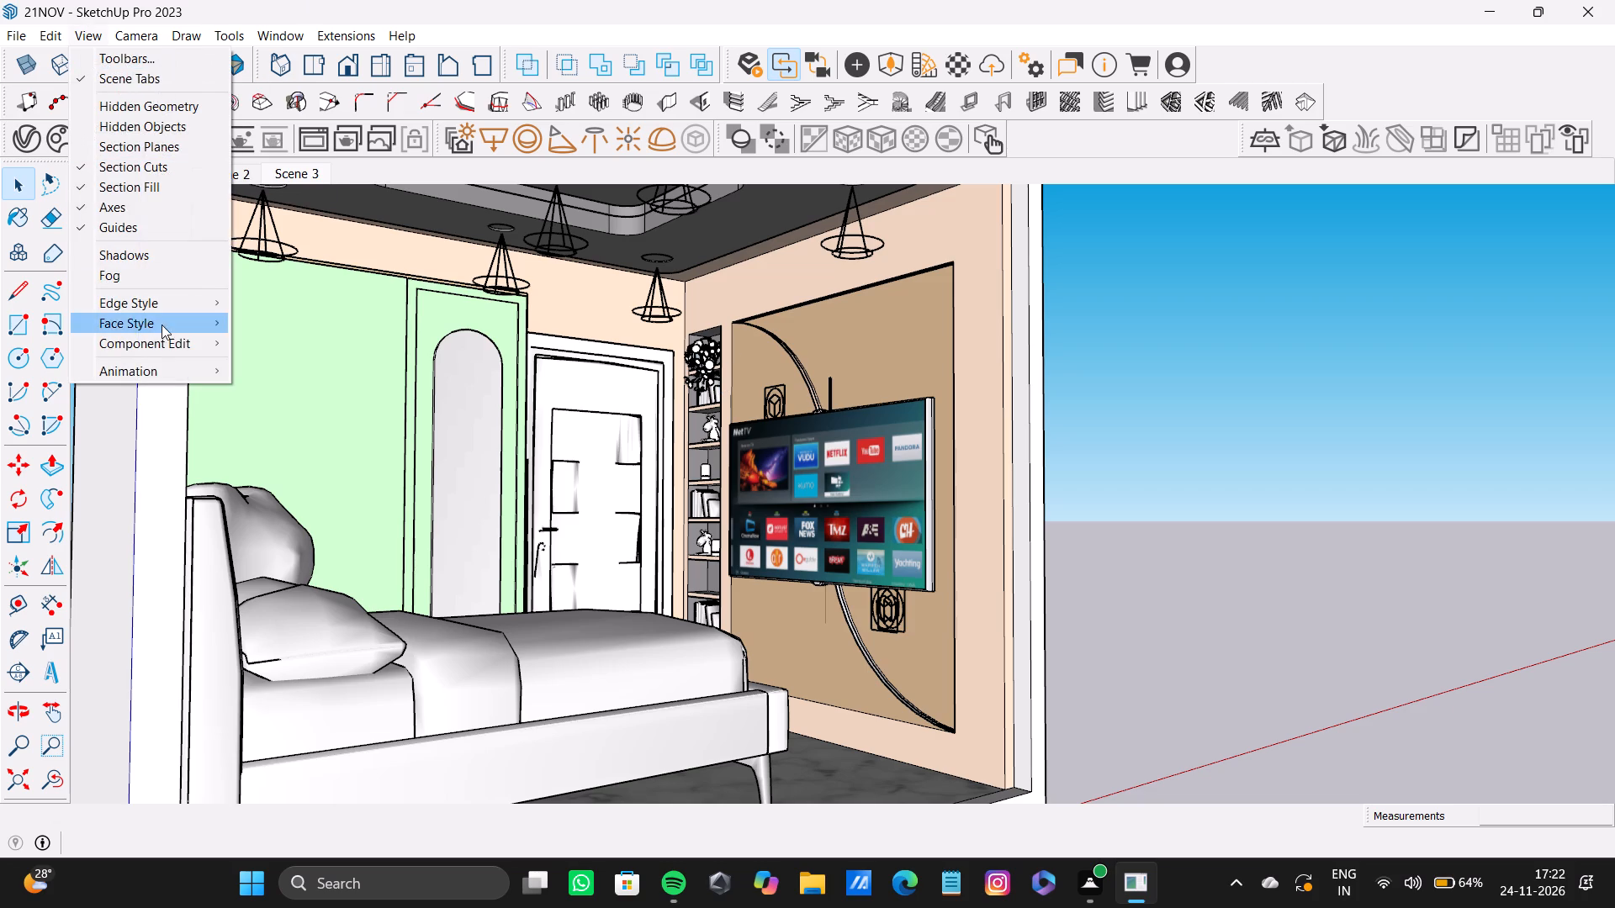
{"action": "left_click", "coordinate": [179, 367]}
{"action": "left_click", "coordinate": [268, 367]}
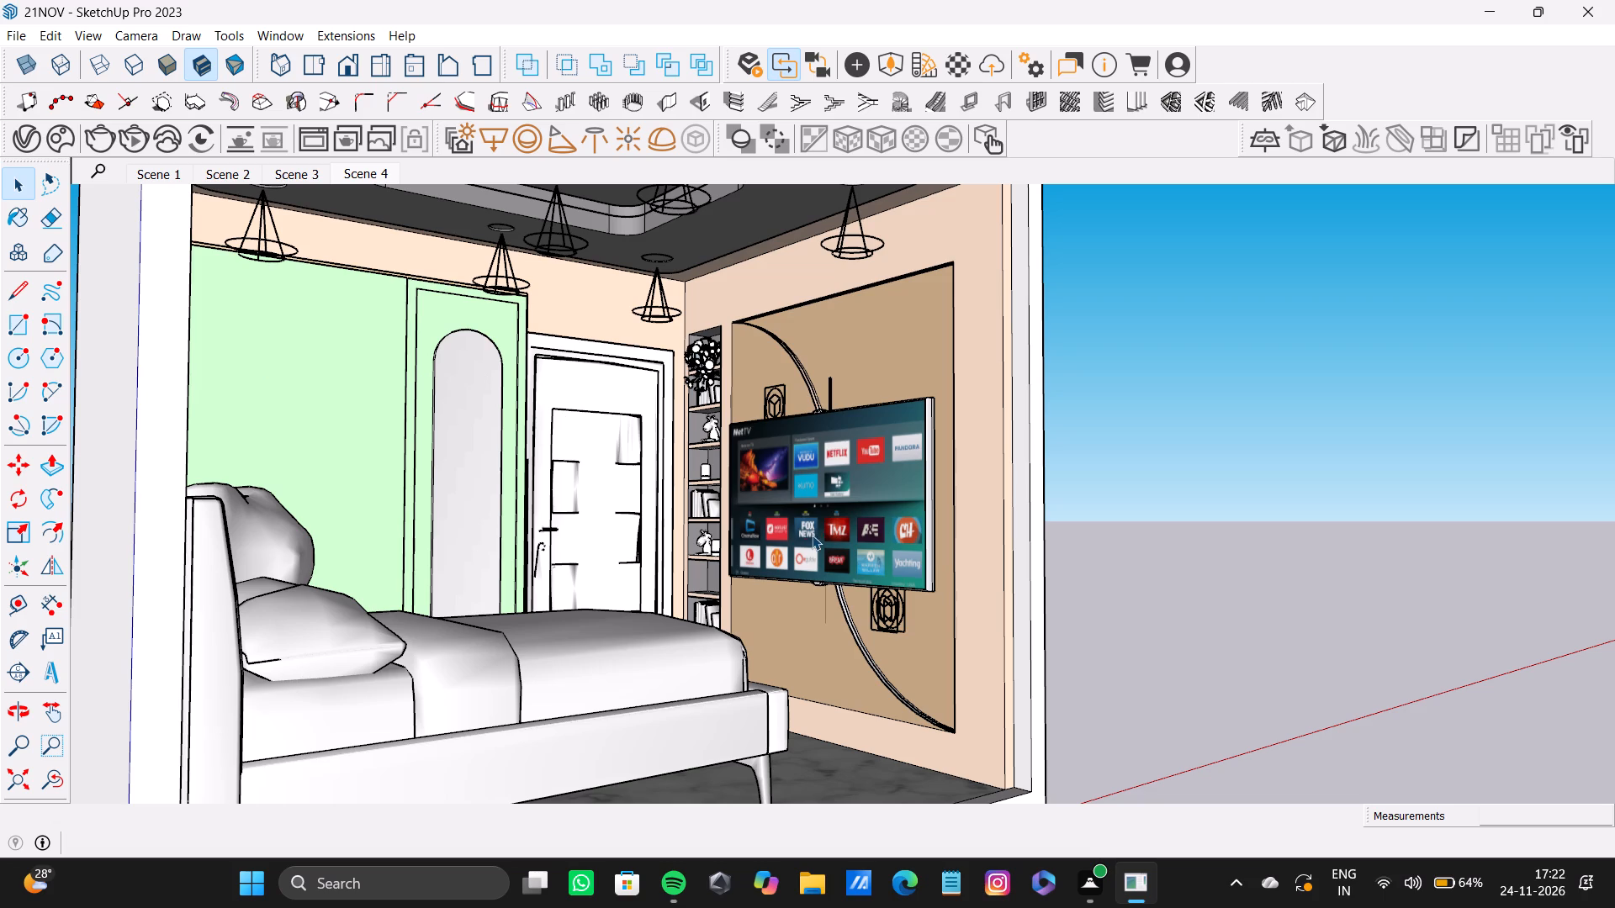
Add a scene for a closer, slightly raised view of the TV wall, corner shelves and door, with the bed partly in frame.
{"action": "middle_click_drag", "start_coordinate": [812, 535], "coordinate": [892, 545]}
{"action": "middle_click_drag", "start_coordinate": [733, 531], "coordinate": [823, 543]}
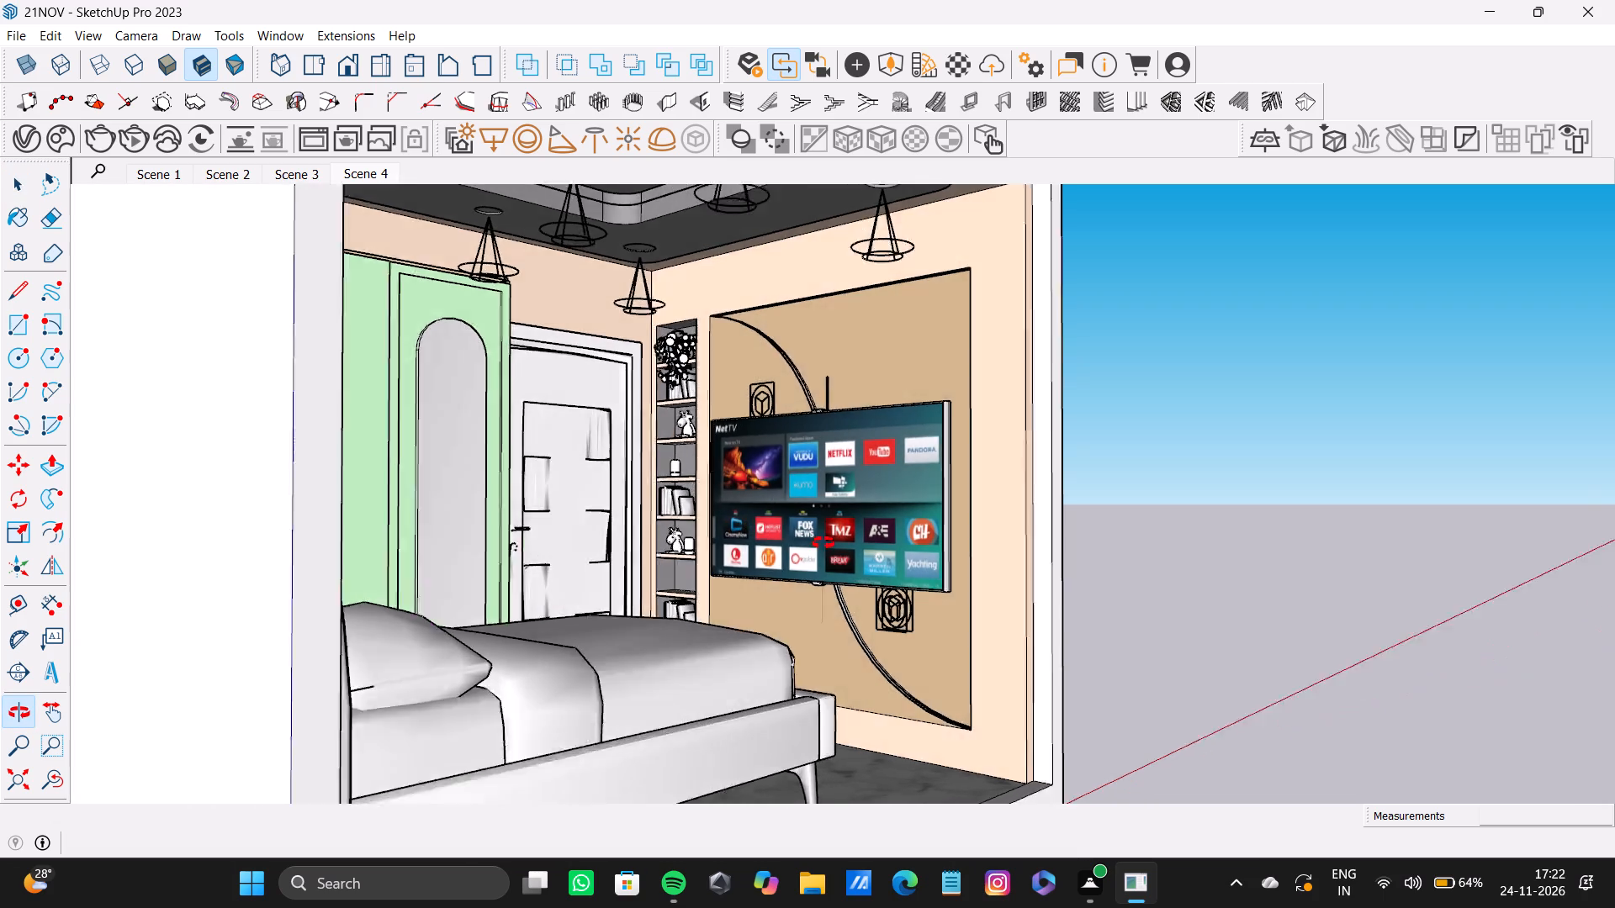
{"action": "middle_click_drag", "start_coordinate": [823, 543], "coordinate": [721, 594]}
{"action": "scroll", "coordinate": [765, 531], "scroll_direction": "up", "scroll_amount": 2}
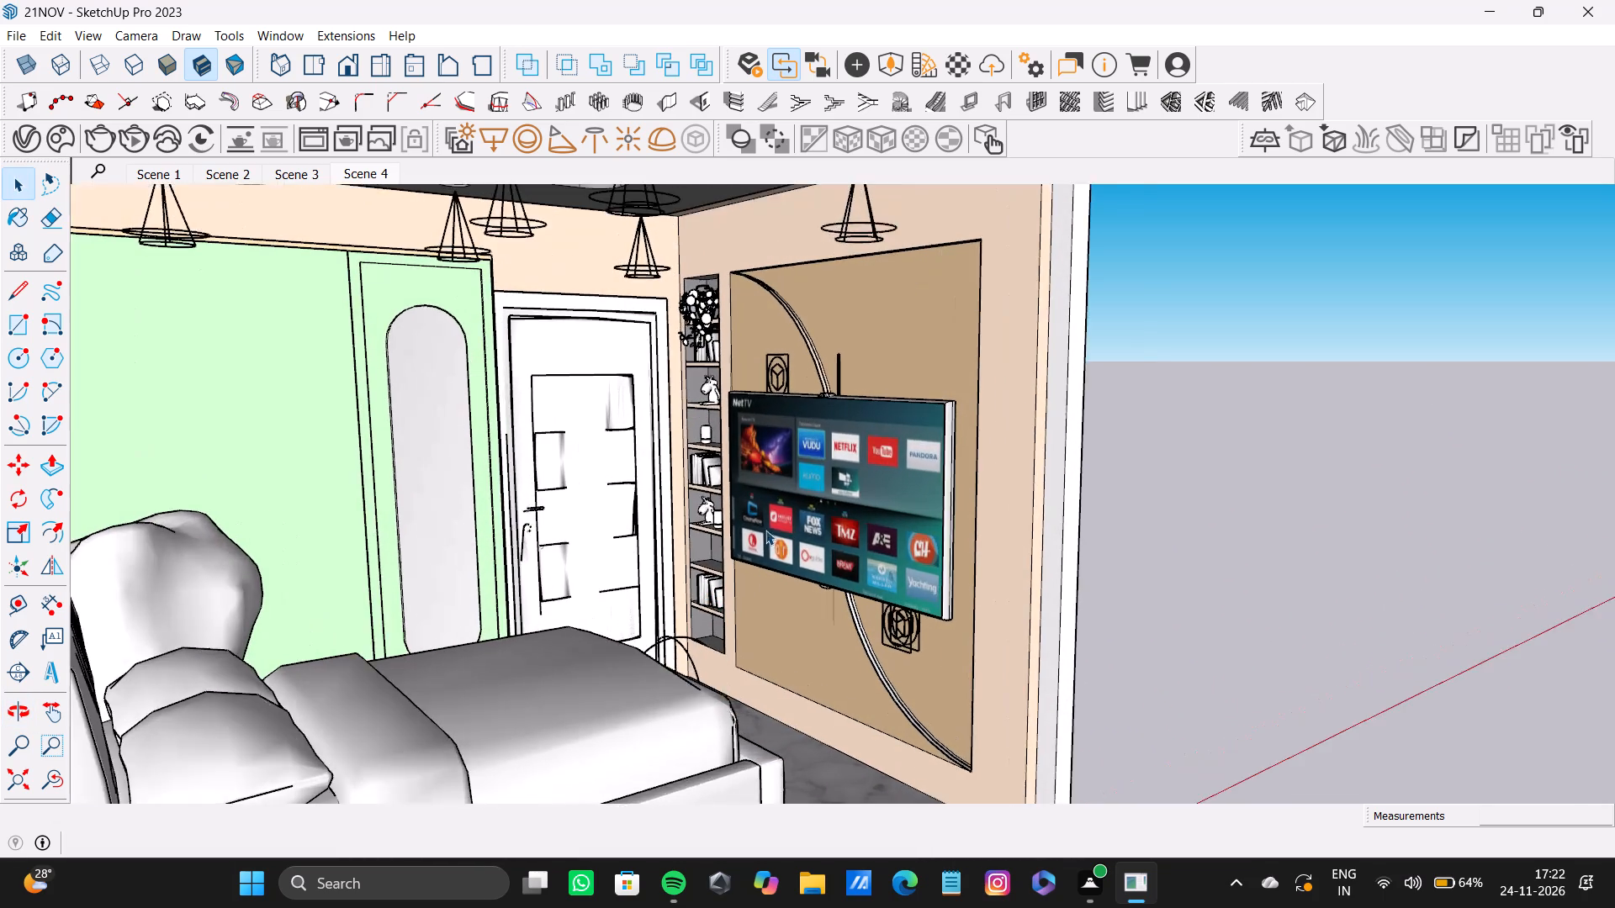
{"action": "middle_click_drag", "start_coordinate": [810, 483], "coordinate": [799, 491], "text": "shift"}
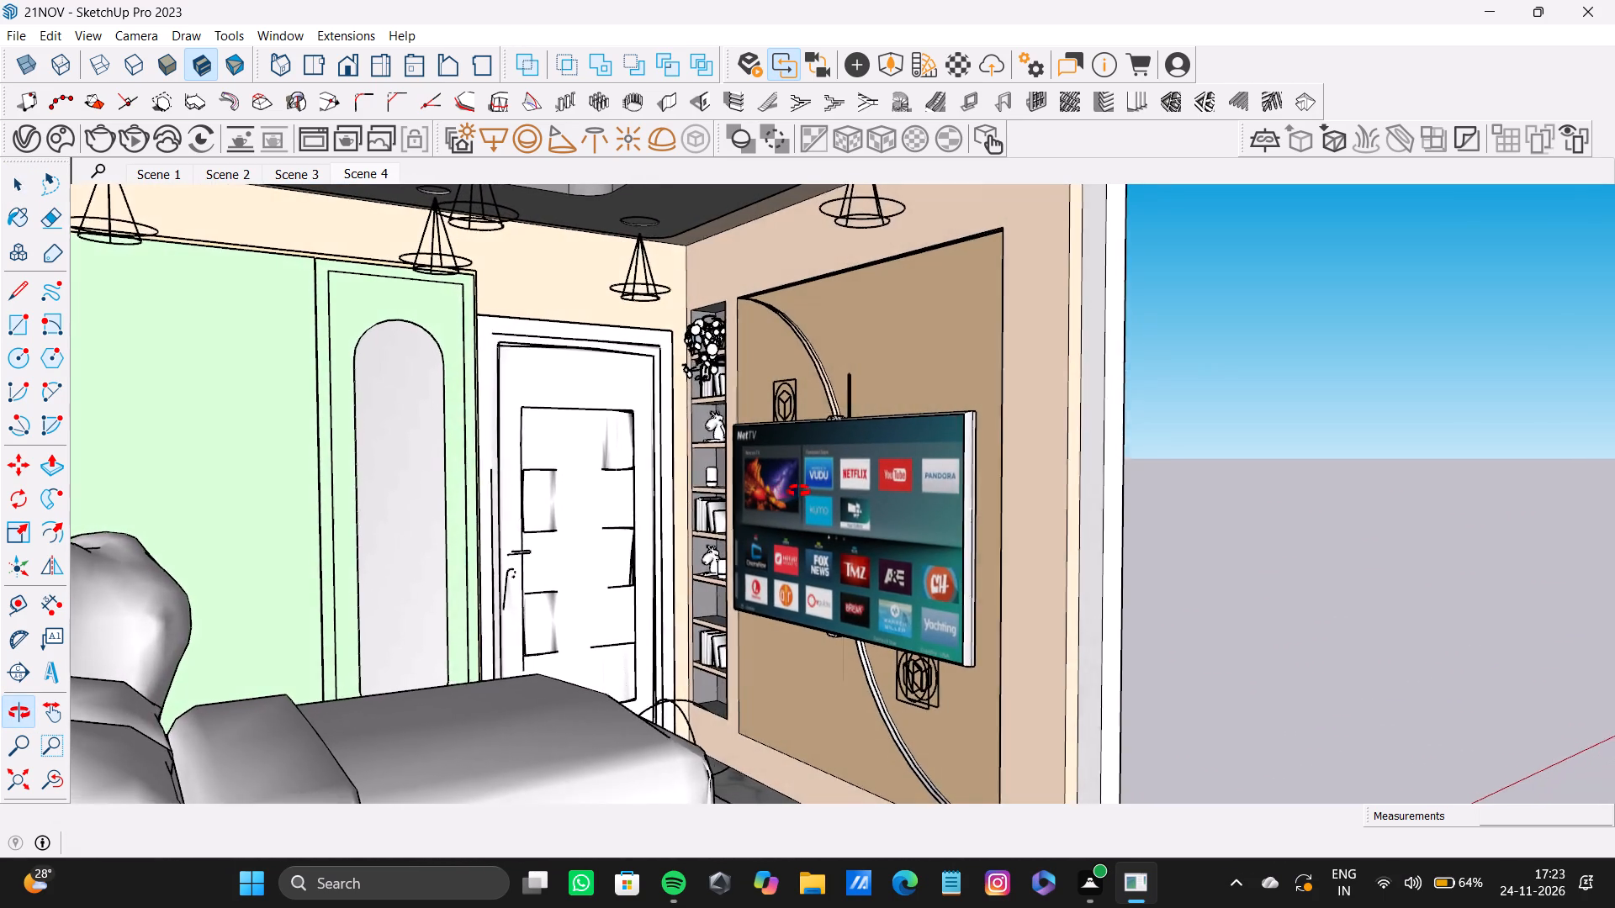
{"action": "middle_click_drag", "start_coordinate": [799, 491], "coordinate": [810, 493], "text": "shift"}
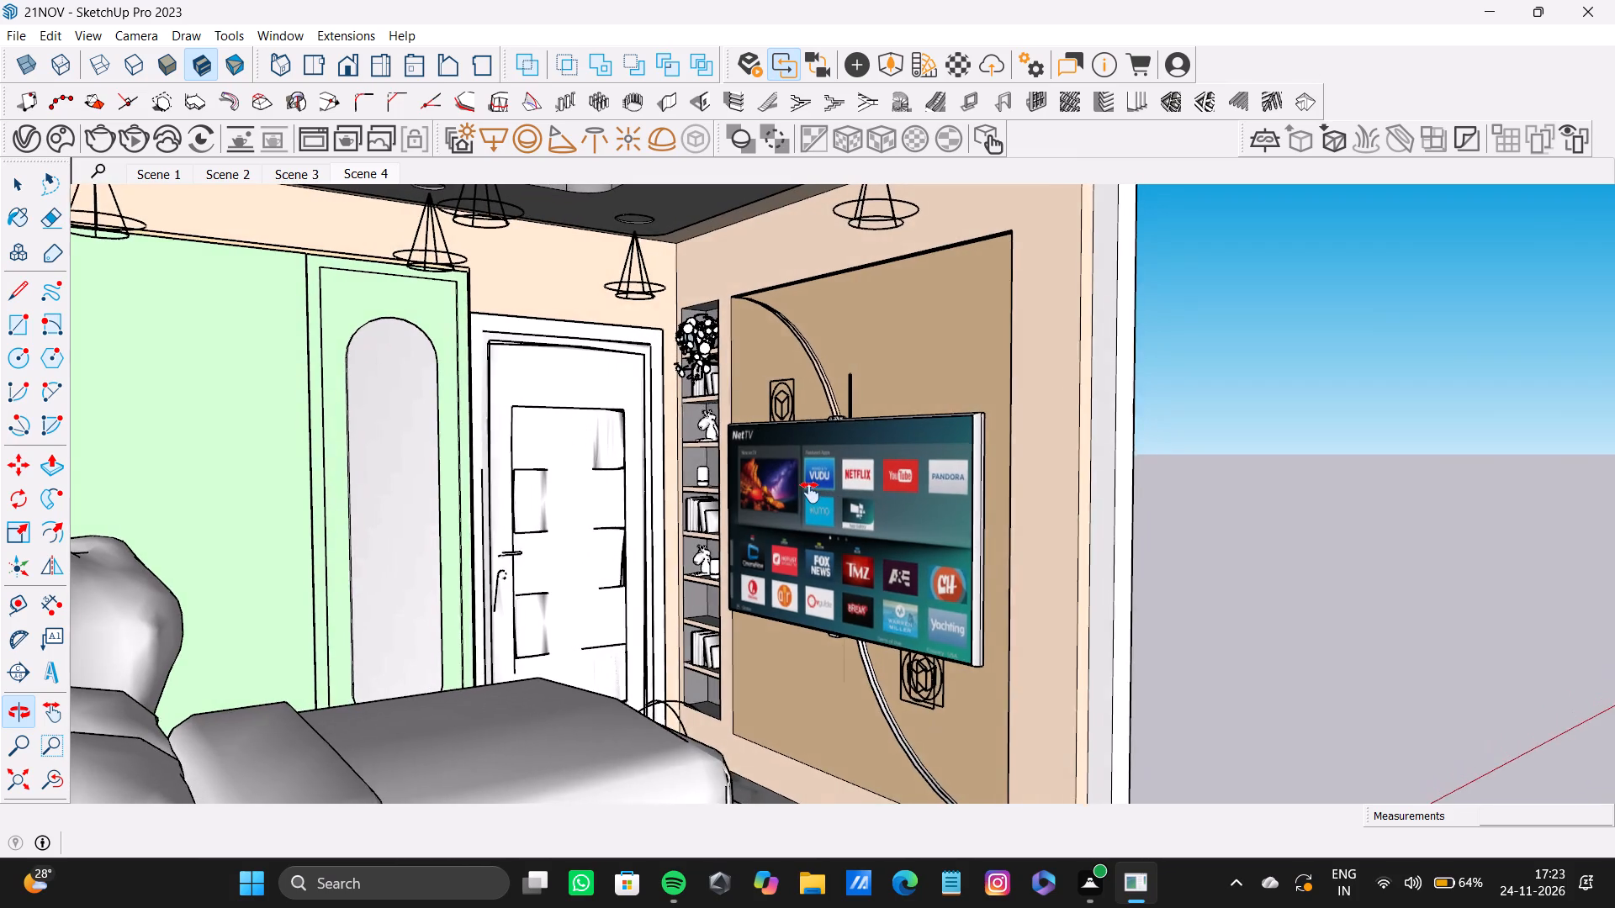
{"action": "middle_click_drag", "start_coordinate": [810, 493], "coordinate": [789, 461], "text": "shift"}
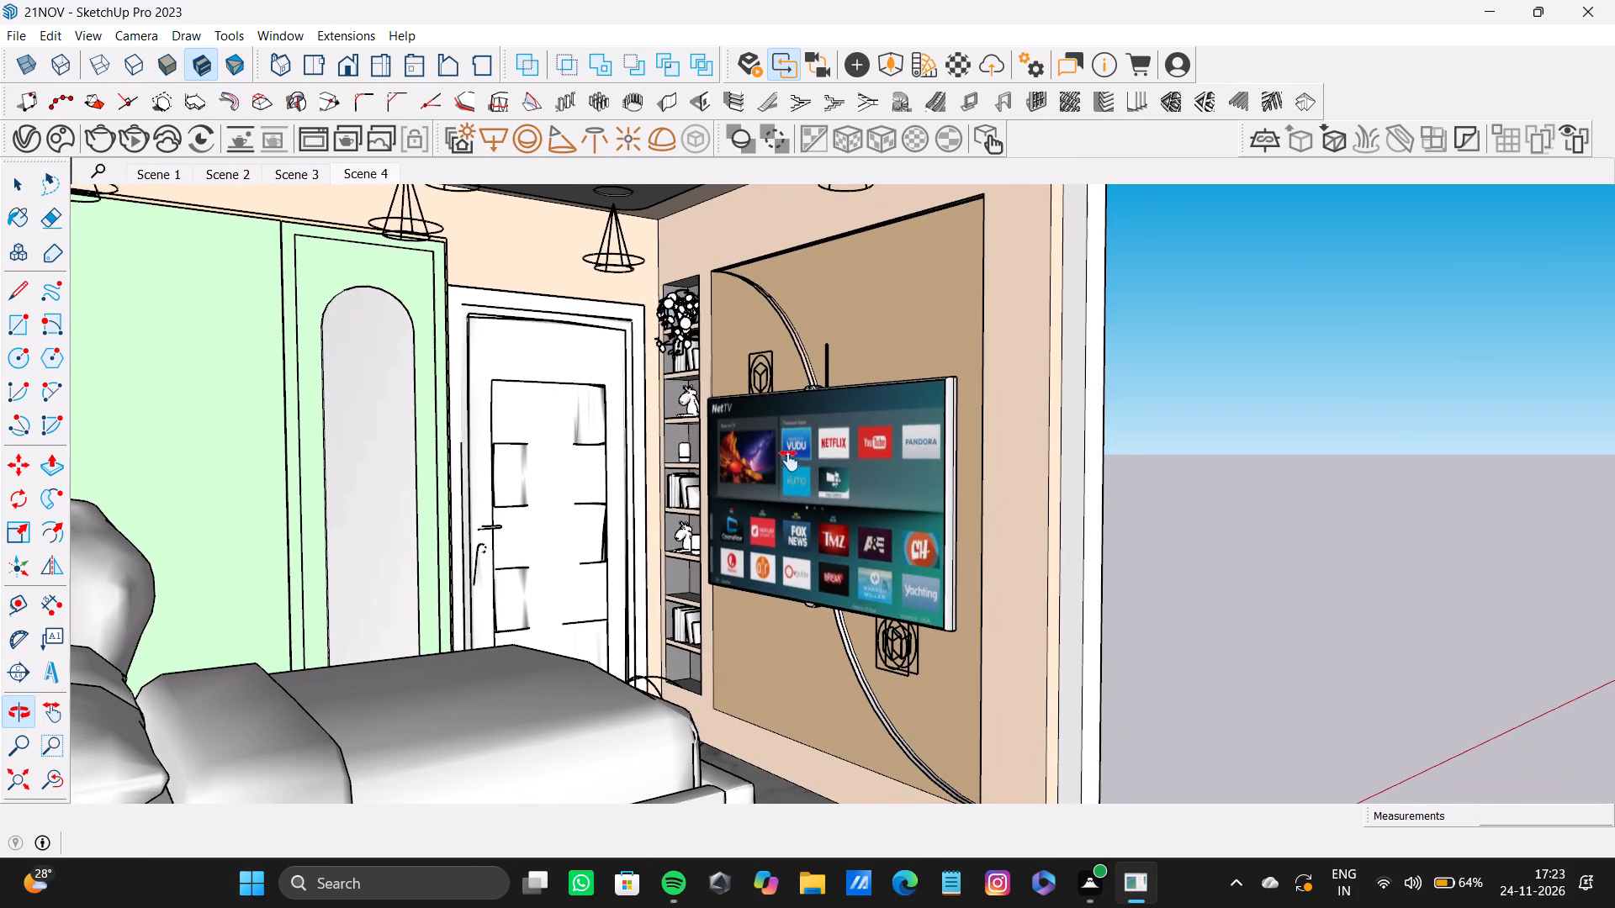
{"action": "middle_click_drag", "start_coordinate": [789, 461], "coordinate": [781, 478], "text": "shift"}
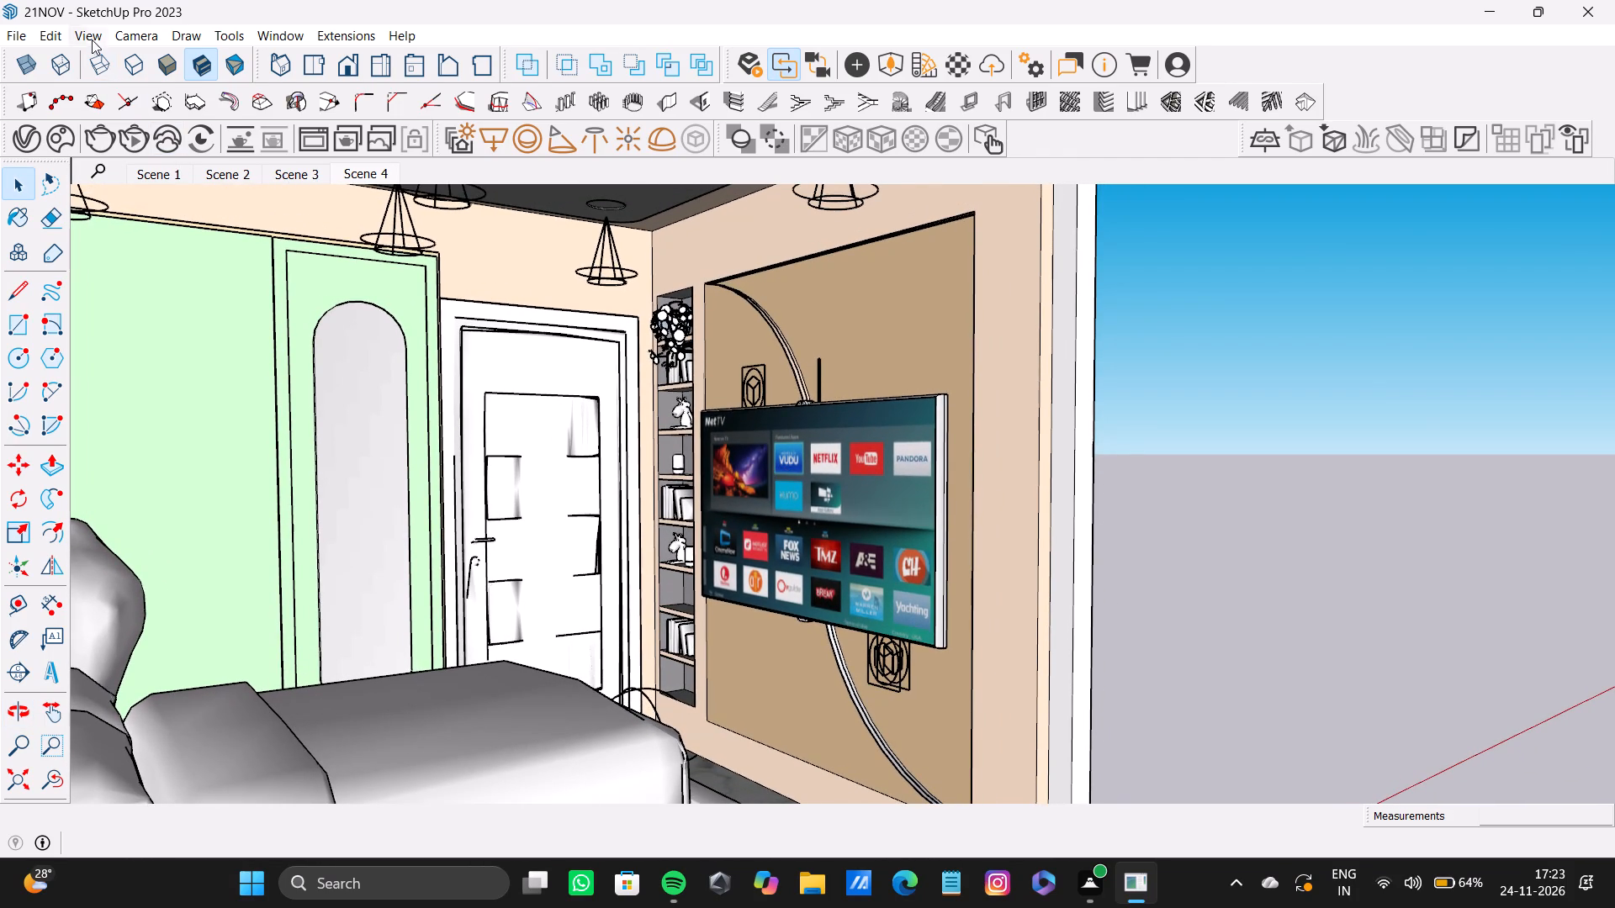
{"action": "left_click", "coordinate": [92, 31]}
{"action": "left_click", "coordinate": [191, 374]}
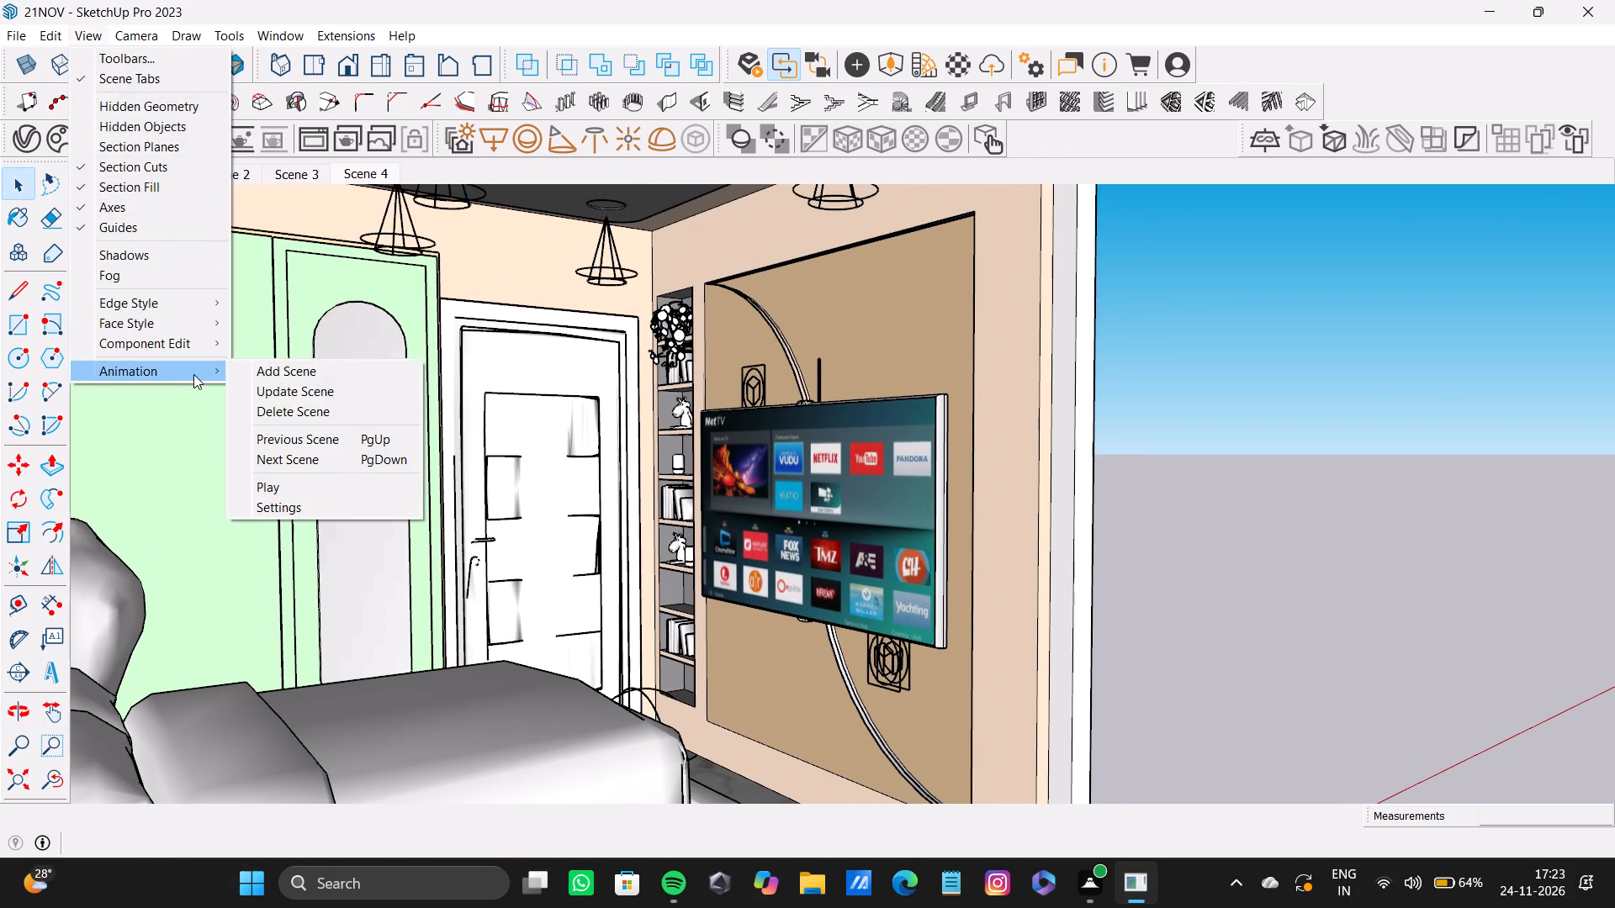
{"action": "left_click", "coordinate": [270, 372]}
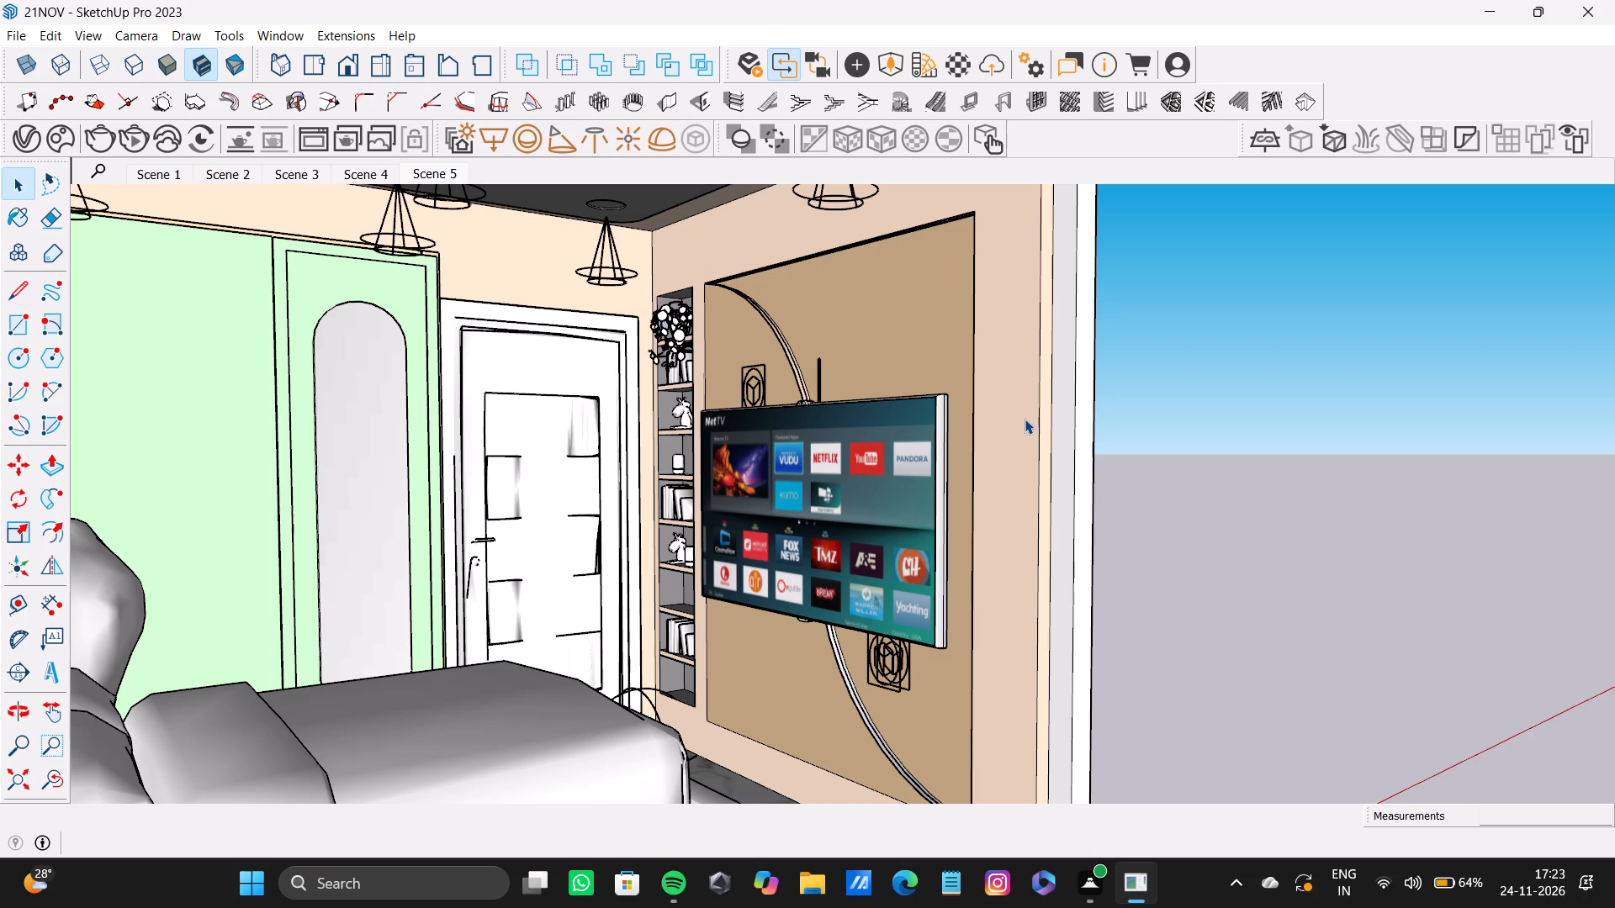
Add a scene for a low view looking up at the whole false ceiling and its lights, with the bed, wardrobe and TV wall below.
{"action": "middle_click_drag", "start_coordinate": [1025, 417], "coordinate": [863, 423]}
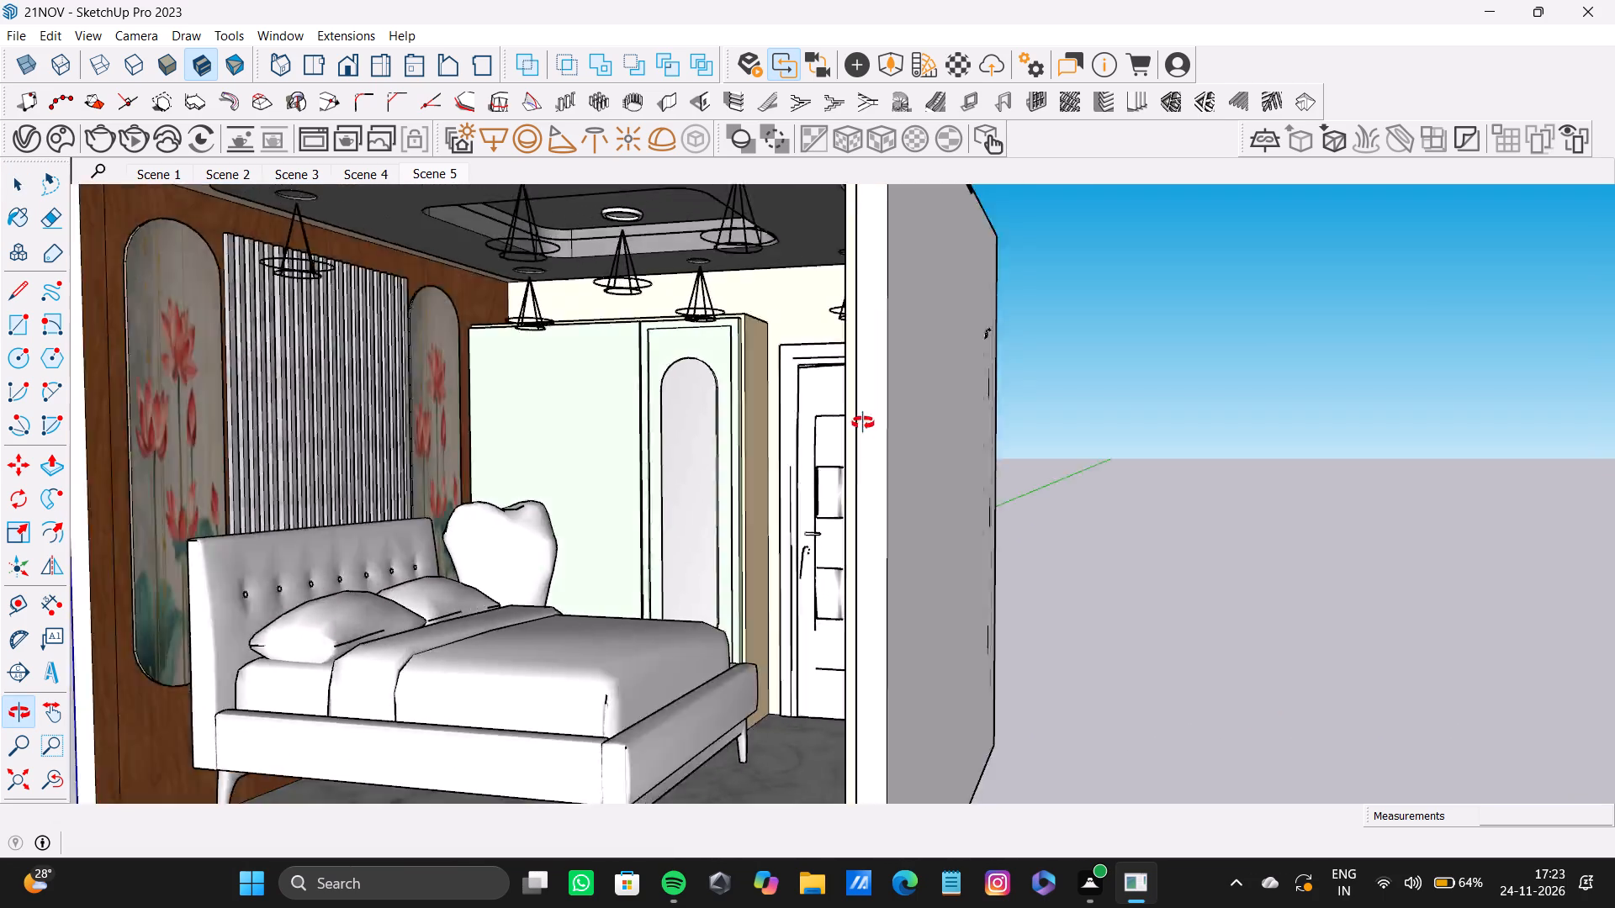
{"action": "middle_click_drag", "start_coordinate": [863, 423], "coordinate": [948, 492]}
{"action": "scroll", "coordinate": [649, 475], "scroll_direction": "up", "scroll_amount": 5}
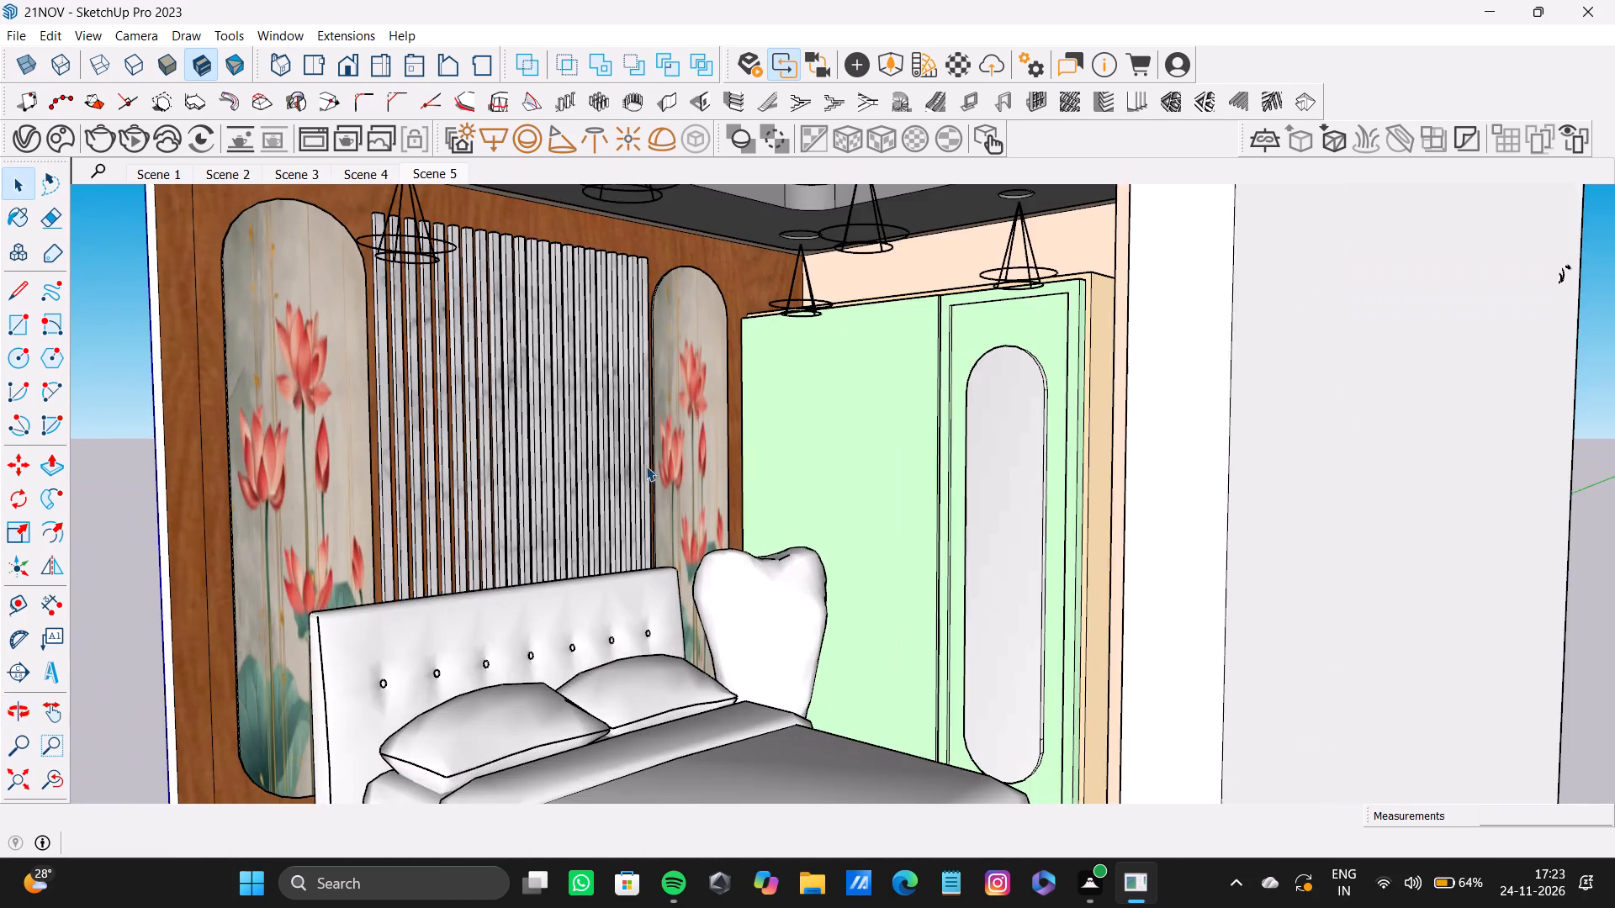
{"action": "middle_click_drag", "start_coordinate": [648, 459], "coordinate": [804, 484], "text": "shift"}
{"action": "scroll", "coordinate": [802, 480], "scroll_direction": "down", "scroll_amount": 3}
{"action": "middle_click_drag", "start_coordinate": [805, 457], "coordinate": [751, 455], "text": "shift"}
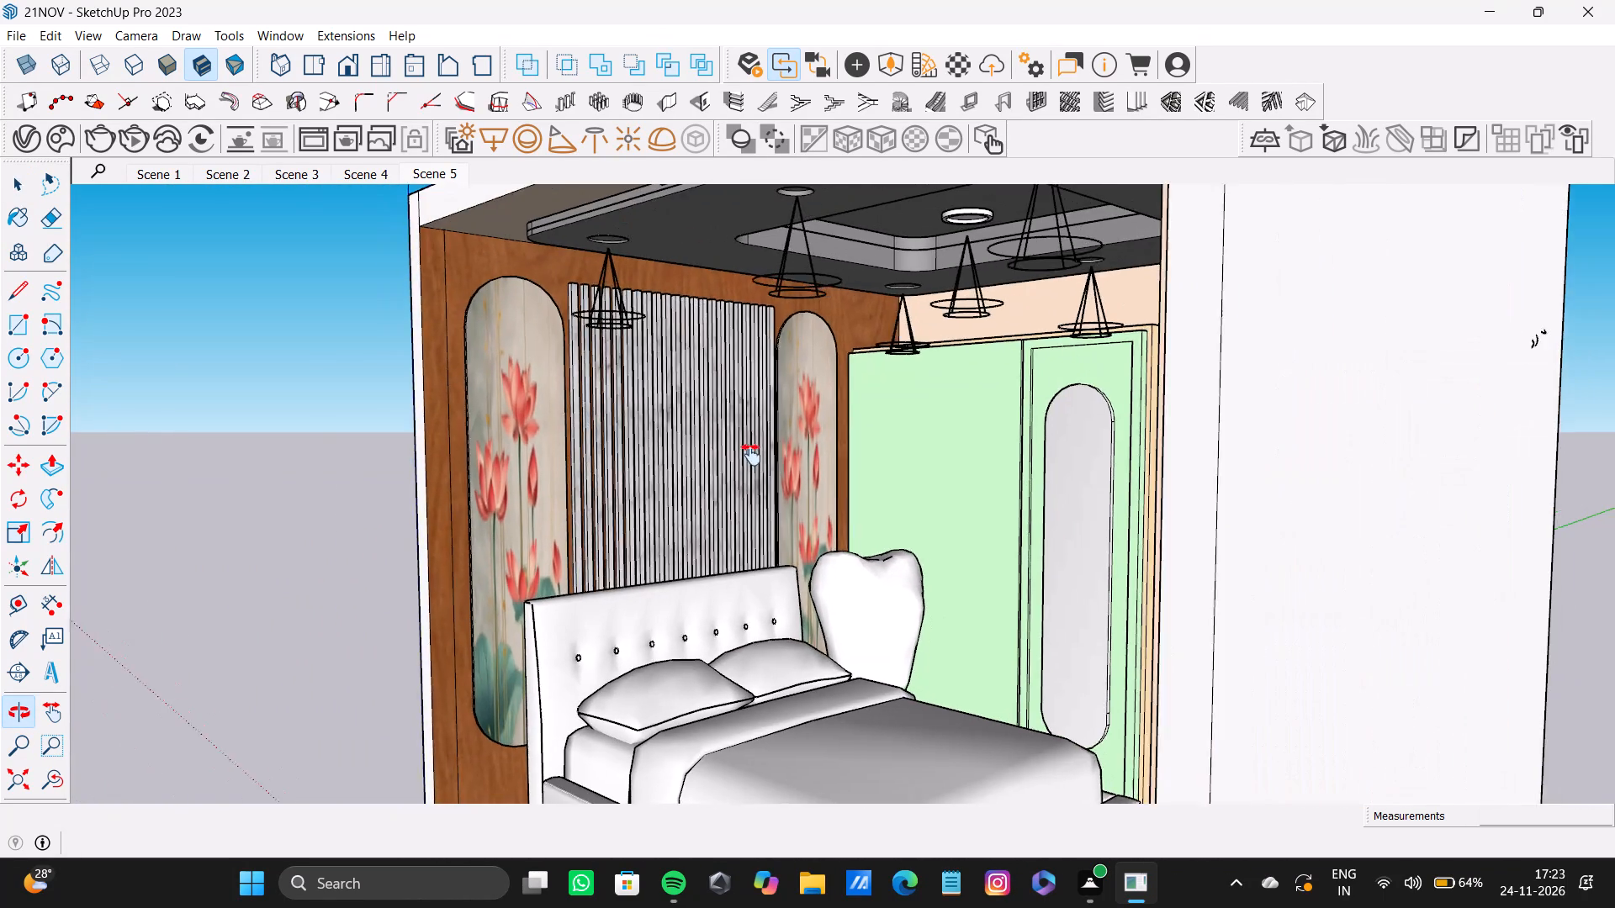
{"action": "middle_click_drag", "start_coordinate": [751, 455], "coordinate": [723, 455], "text": "shift"}
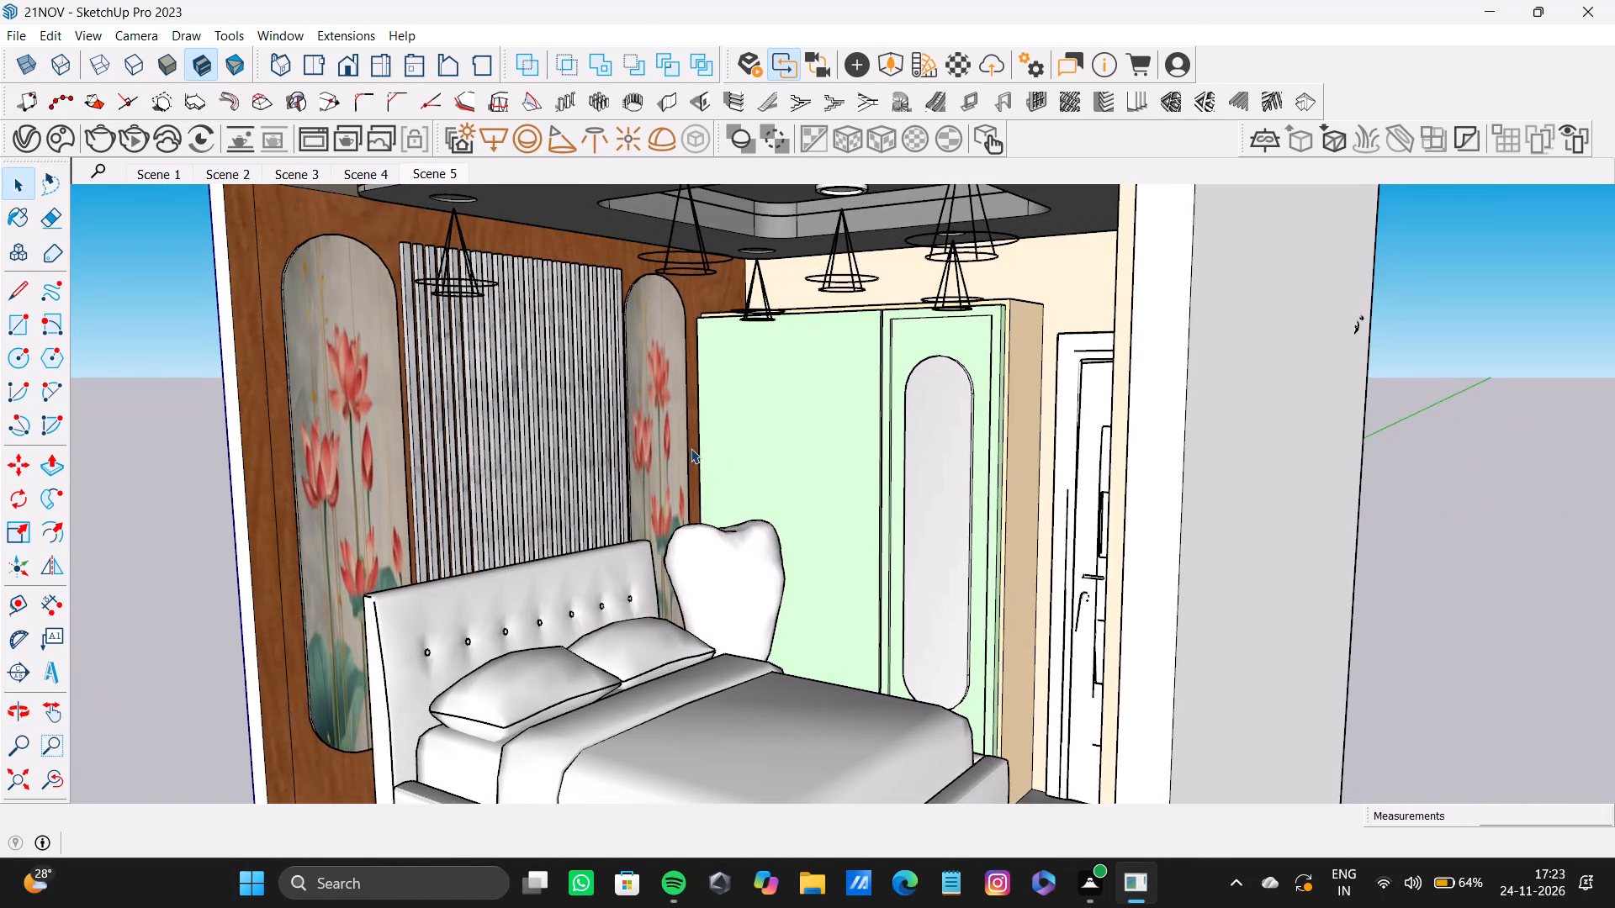
{"action": "middle_click_drag", "start_coordinate": [691, 448], "coordinate": [723, 458], "text": "shift"}
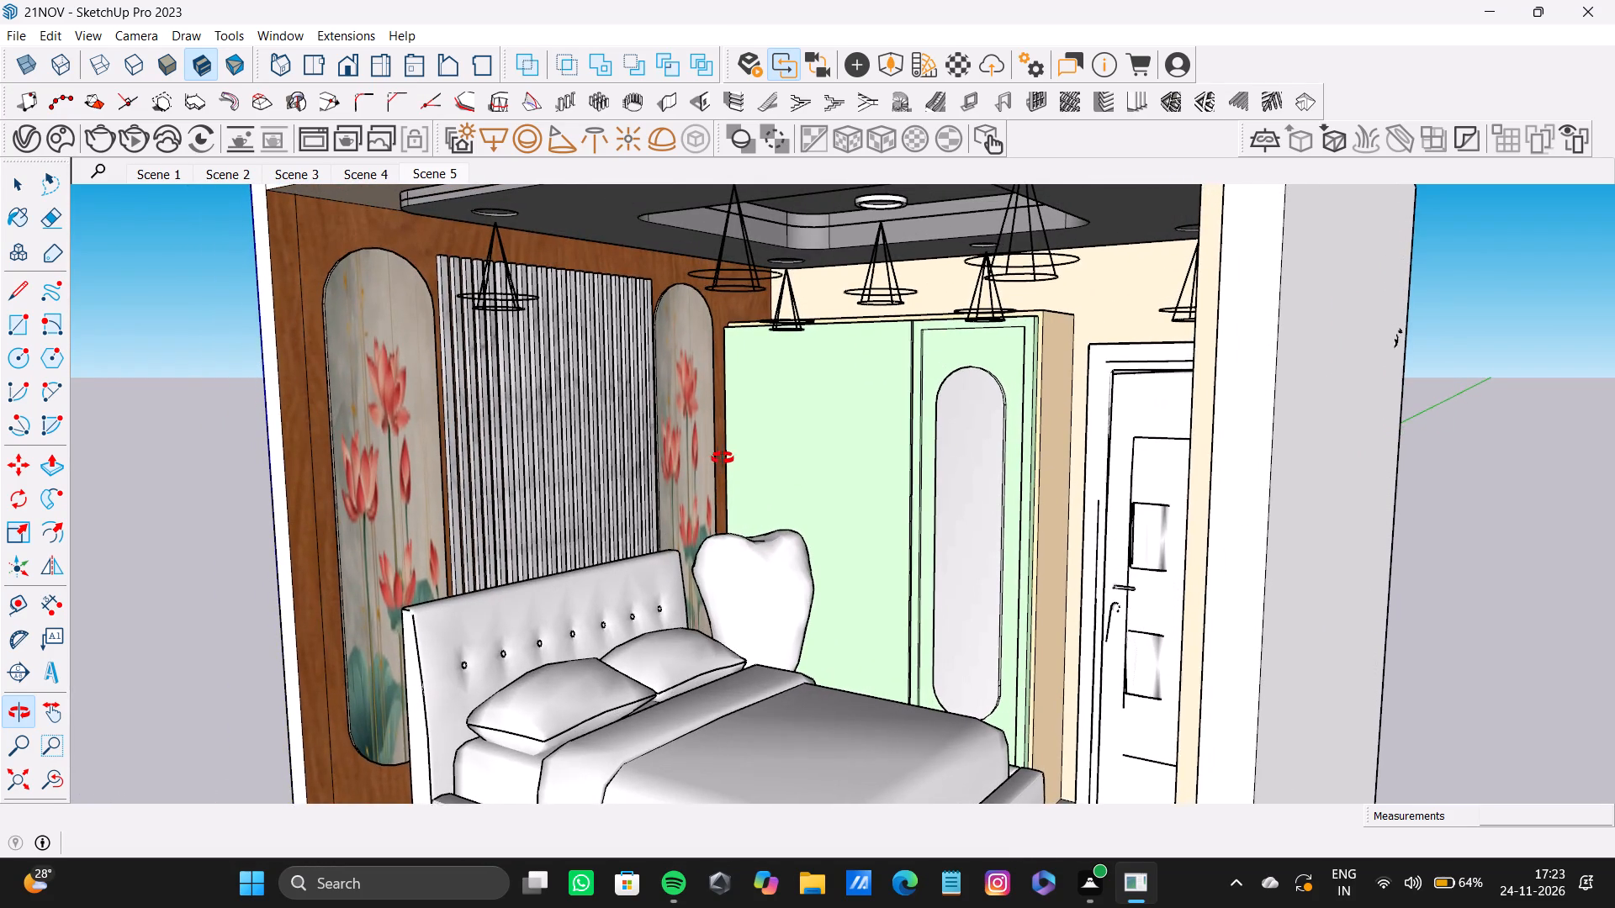
{"action": "middle_click_drag", "start_coordinate": [723, 458], "coordinate": [868, 430], "text": "shift"}
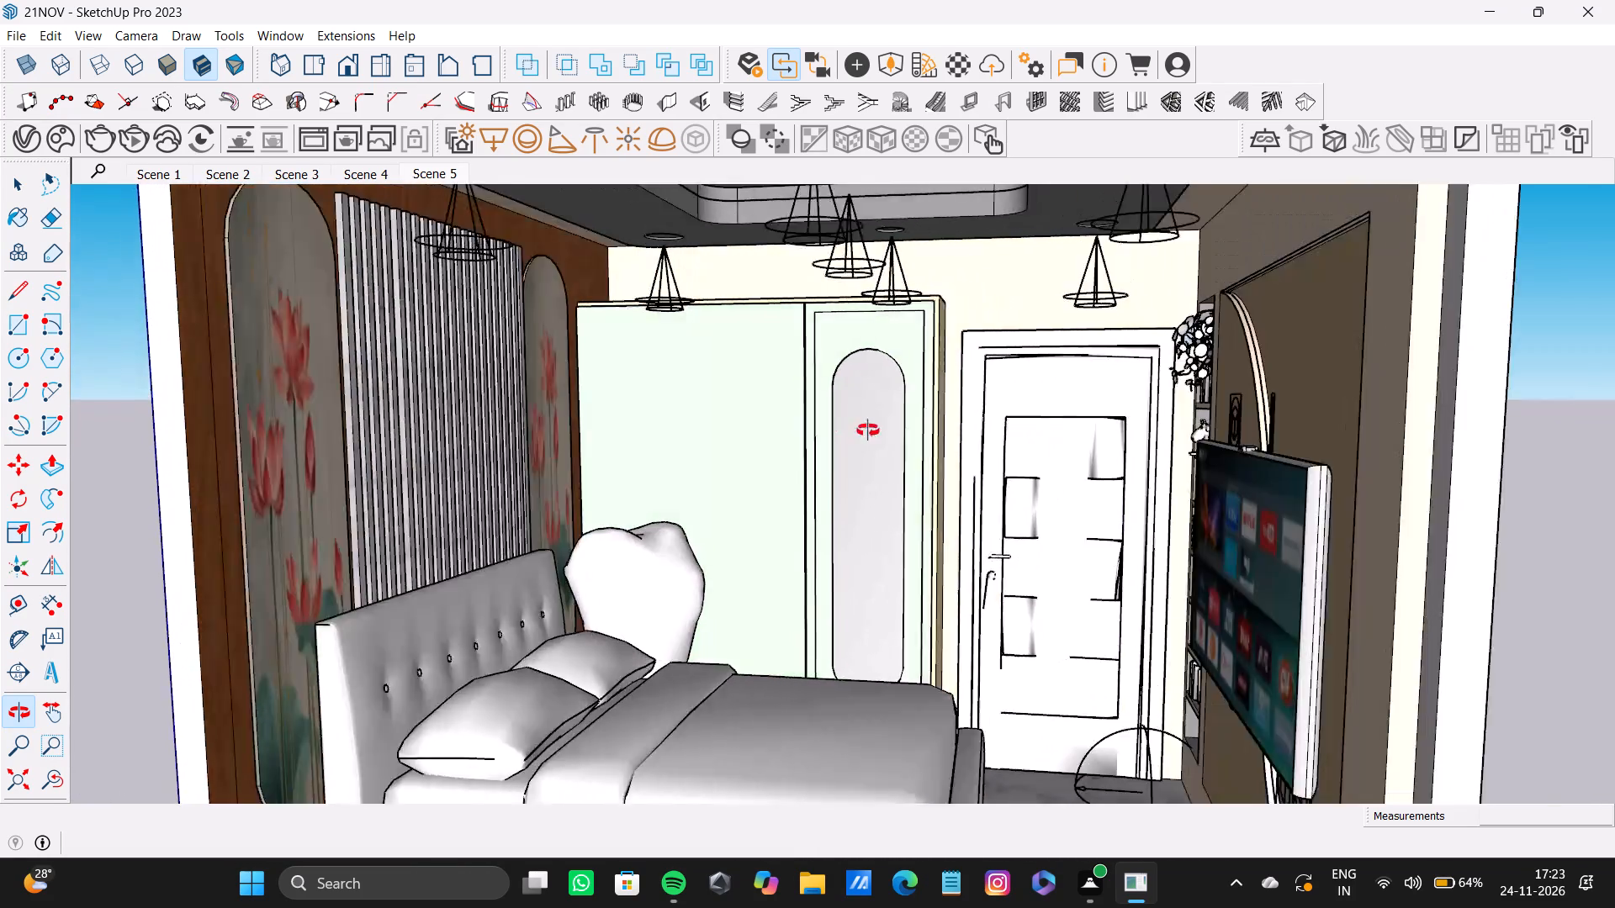
{"action": "middle_click_drag", "start_coordinate": [868, 430], "coordinate": [881, 315], "text": "shift"}
{"action": "scroll", "coordinate": [945, 438], "scroll_direction": "down", "scroll_amount": 3}
{"action": "middle_click_drag", "start_coordinate": [928, 428], "coordinate": [831, 375], "text": "shift"}
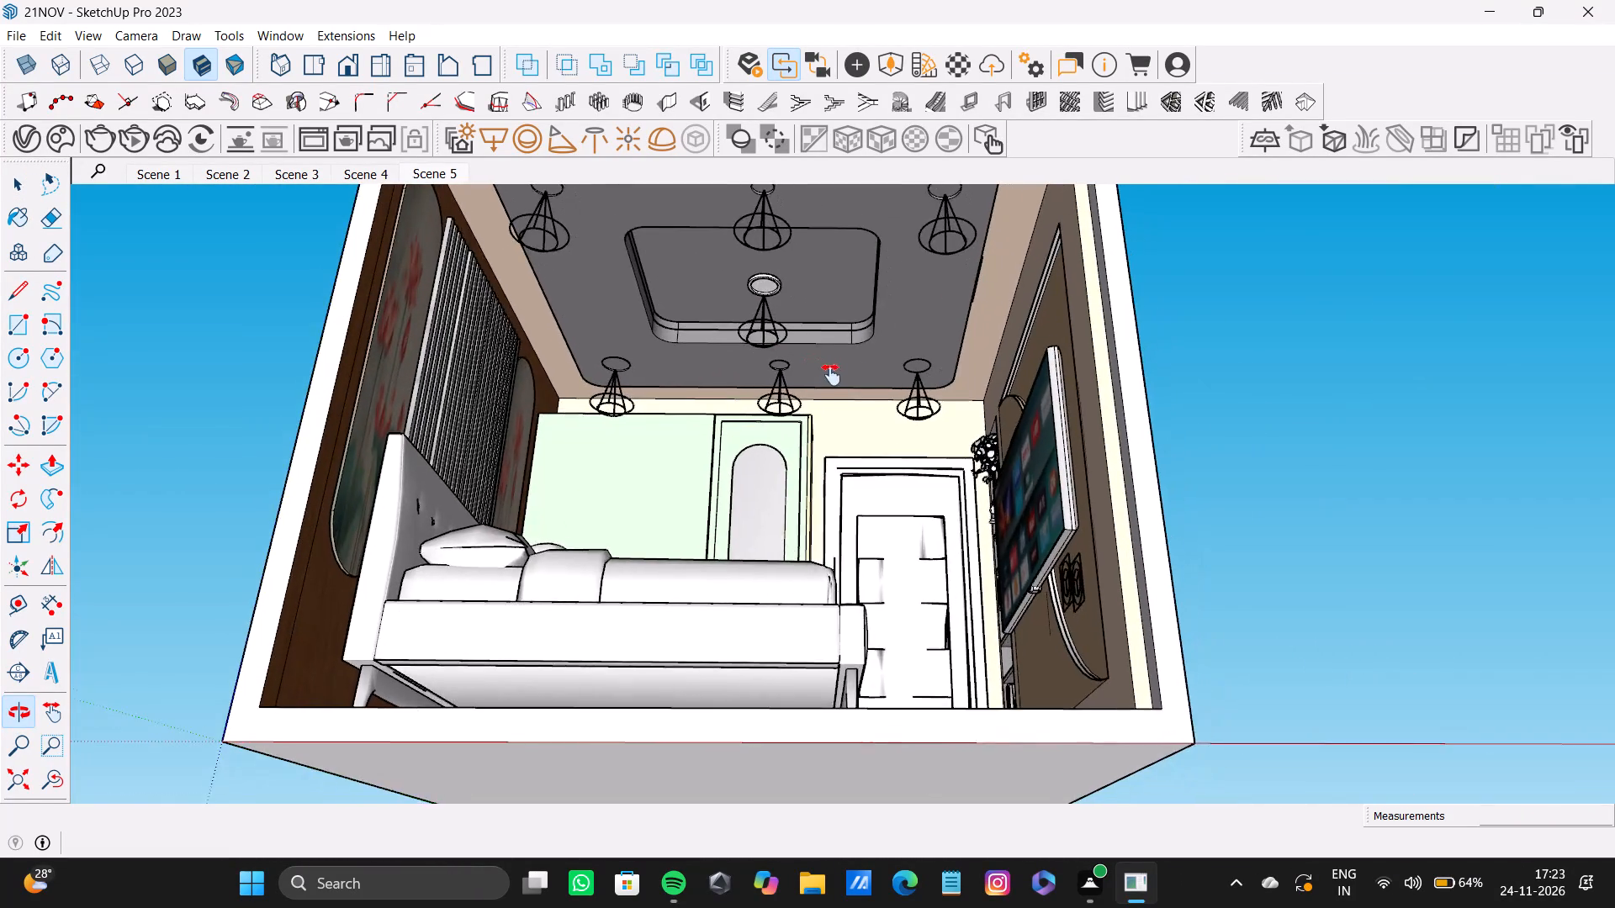
{"action": "middle_click_drag", "start_coordinate": [831, 375], "coordinate": [870, 438], "text": "shift"}
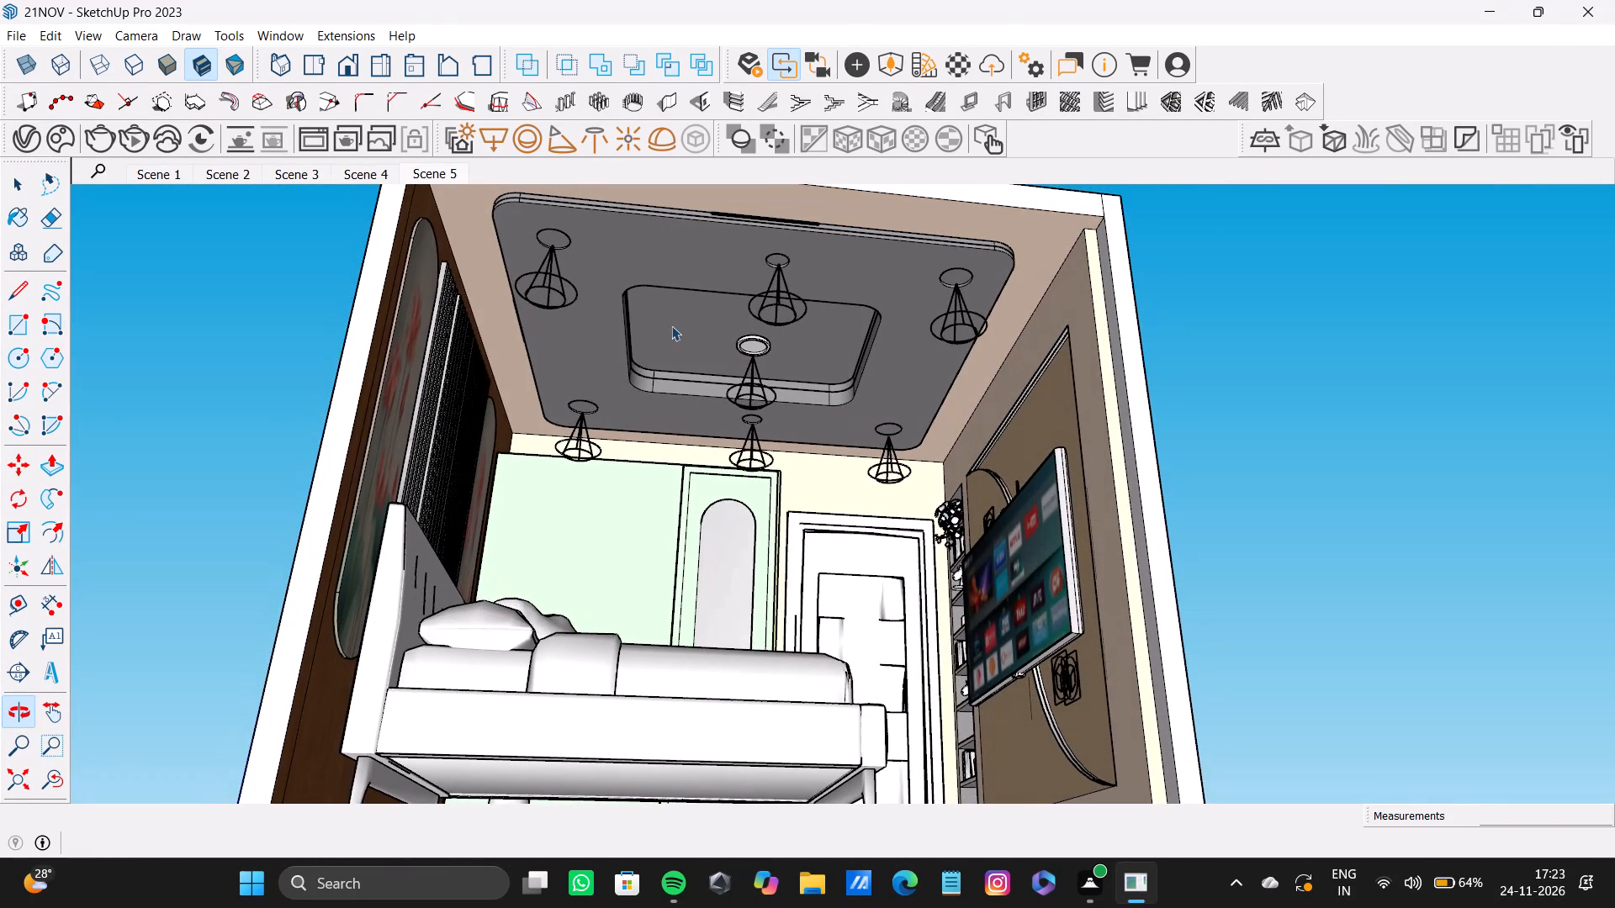
{"action": "left_click", "coordinate": [94, 35]}
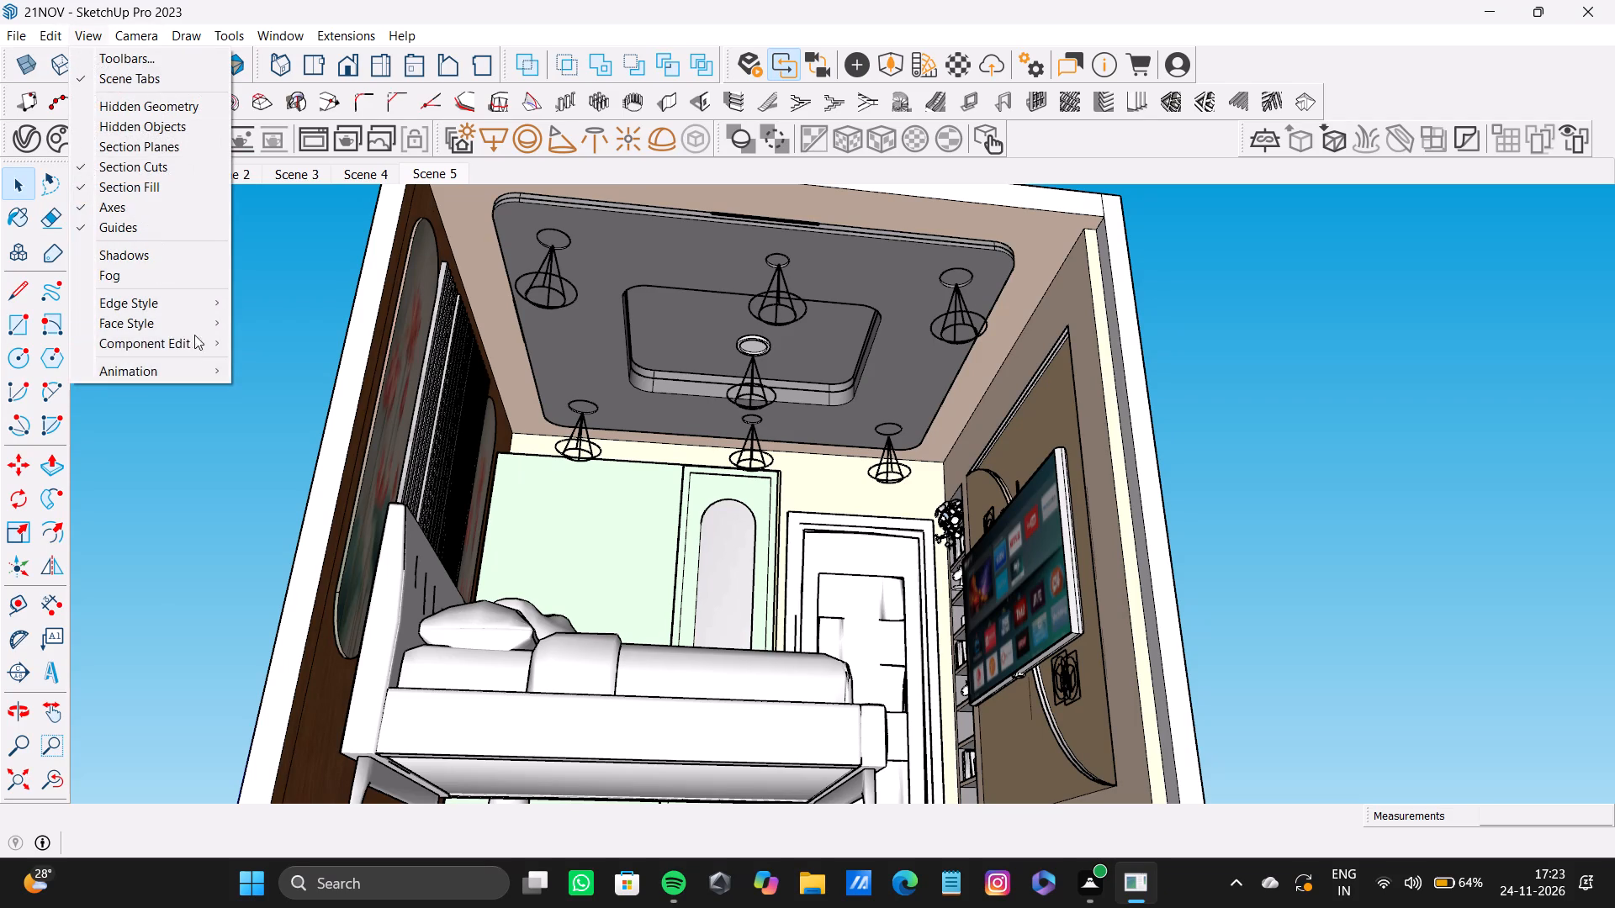
{"action": "left_click", "coordinate": [210, 374]}
{"action": "left_click", "coordinate": [272, 366]}
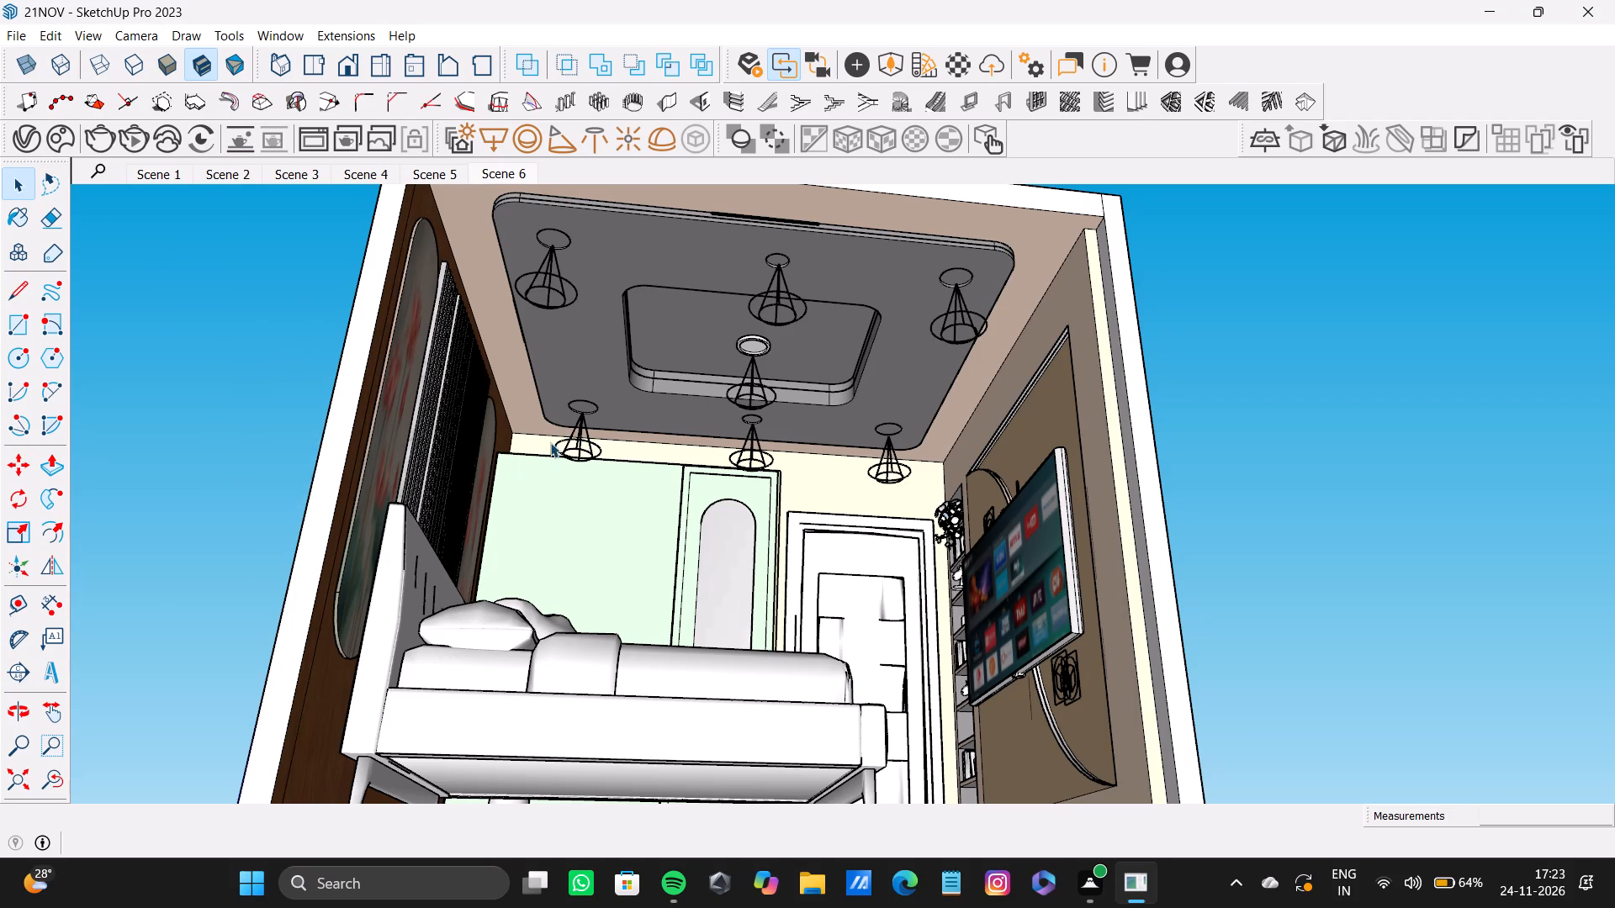
Examine the furnished bedroom from raised, low, angled and near-frontal viewpoints to look for another camera view of the bed, wardrobe, door and TV wall.
{"action": "middle_click_drag", "start_coordinate": [616, 480], "coordinate": [575, 643]}
{"action": "middle_click_drag", "start_coordinate": [743, 490], "coordinate": [739, 689]}
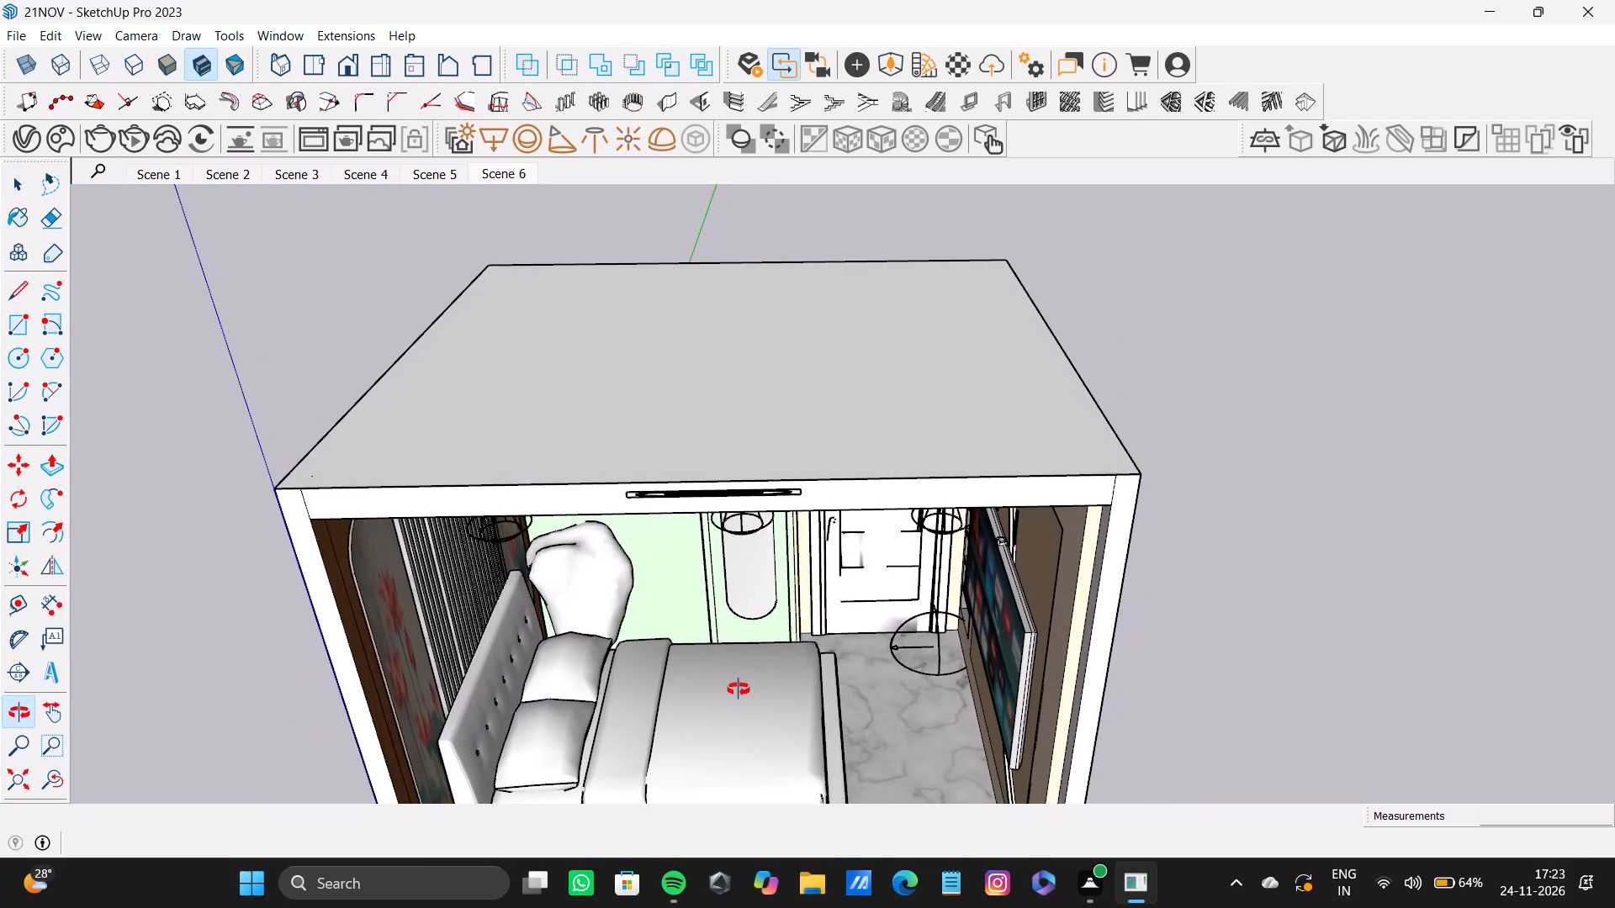
{"action": "middle_click_drag", "start_coordinate": [739, 689], "coordinate": [719, 544]}
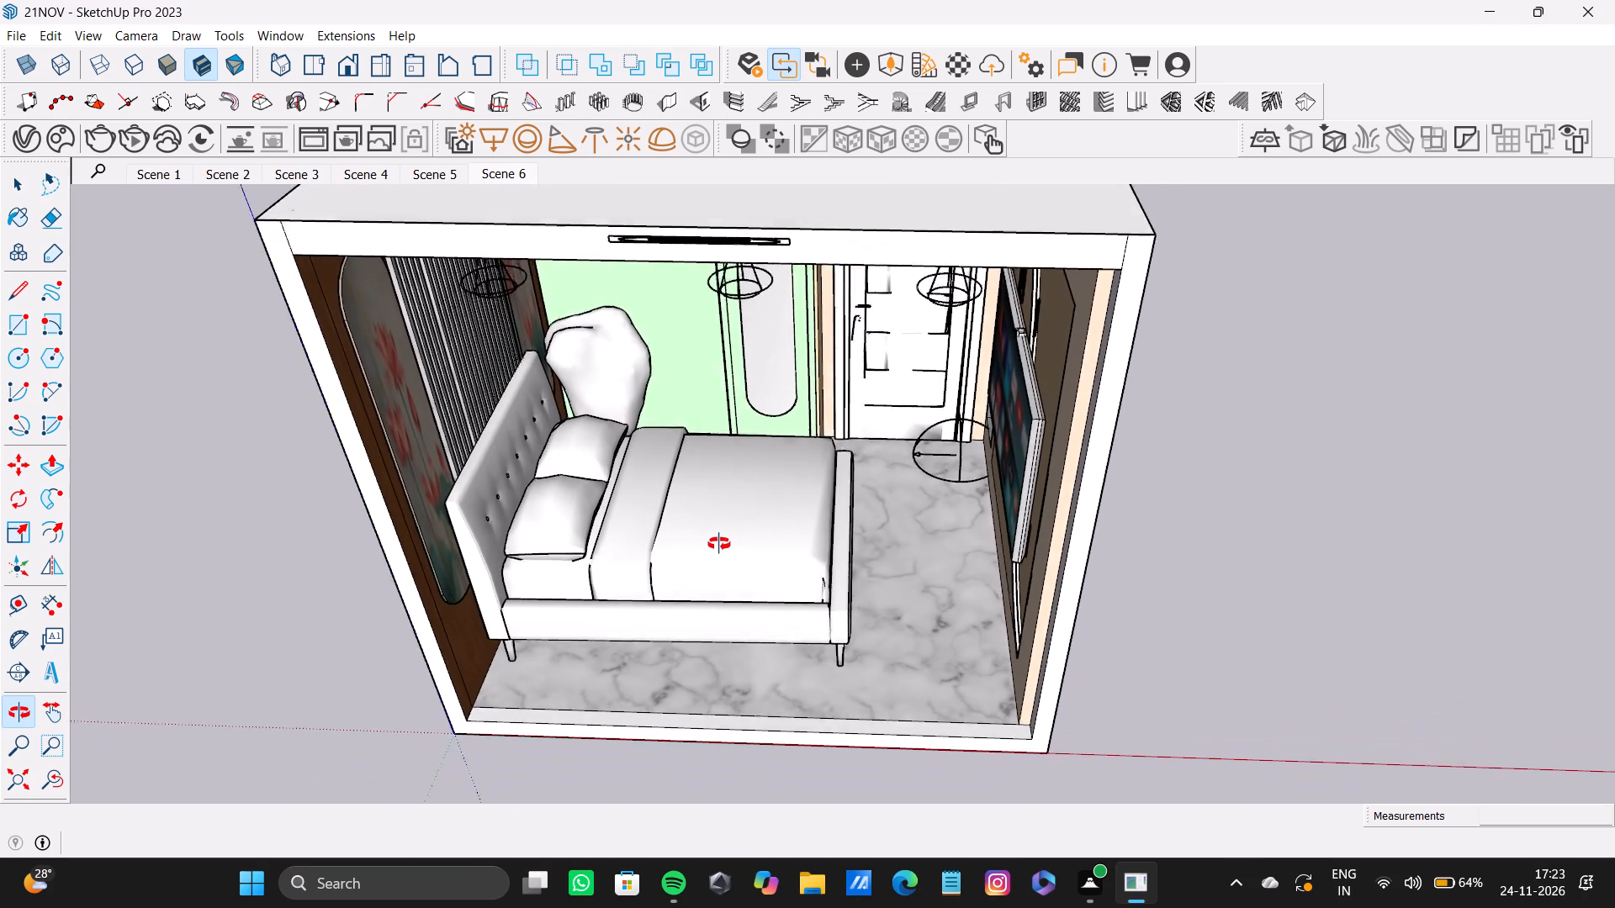
{"action": "middle_click_drag", "start_coordinate": [719, 544], "coordinate": [725, 570]}
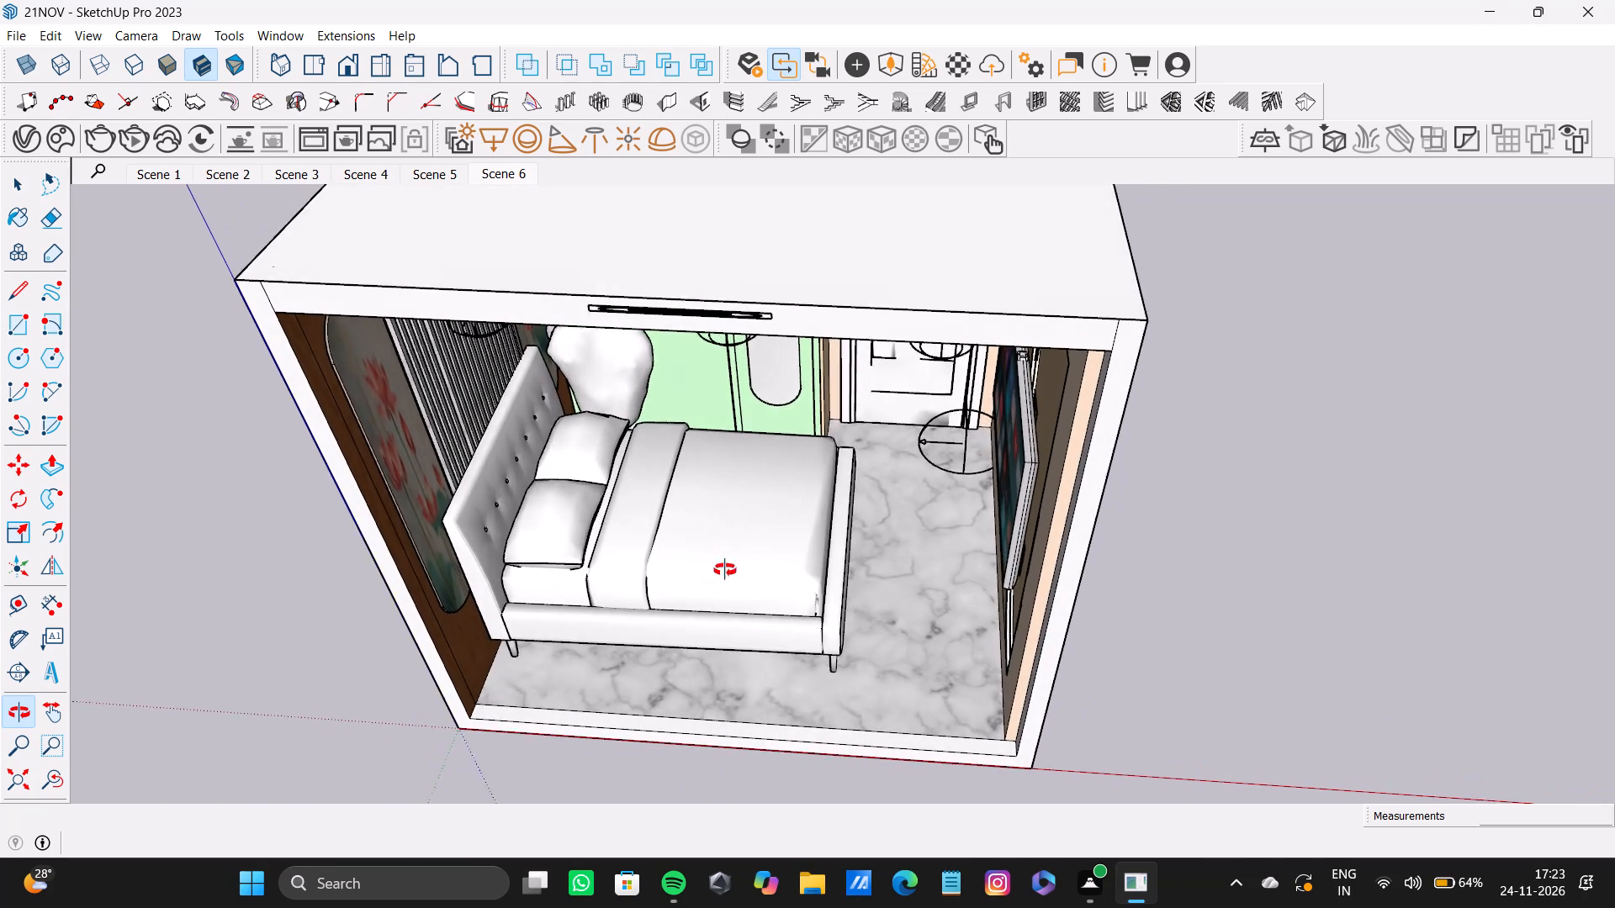
{"action": "middle_click_drag", "start_coordinate": [725, 570], "coordinate": [723, 492]}
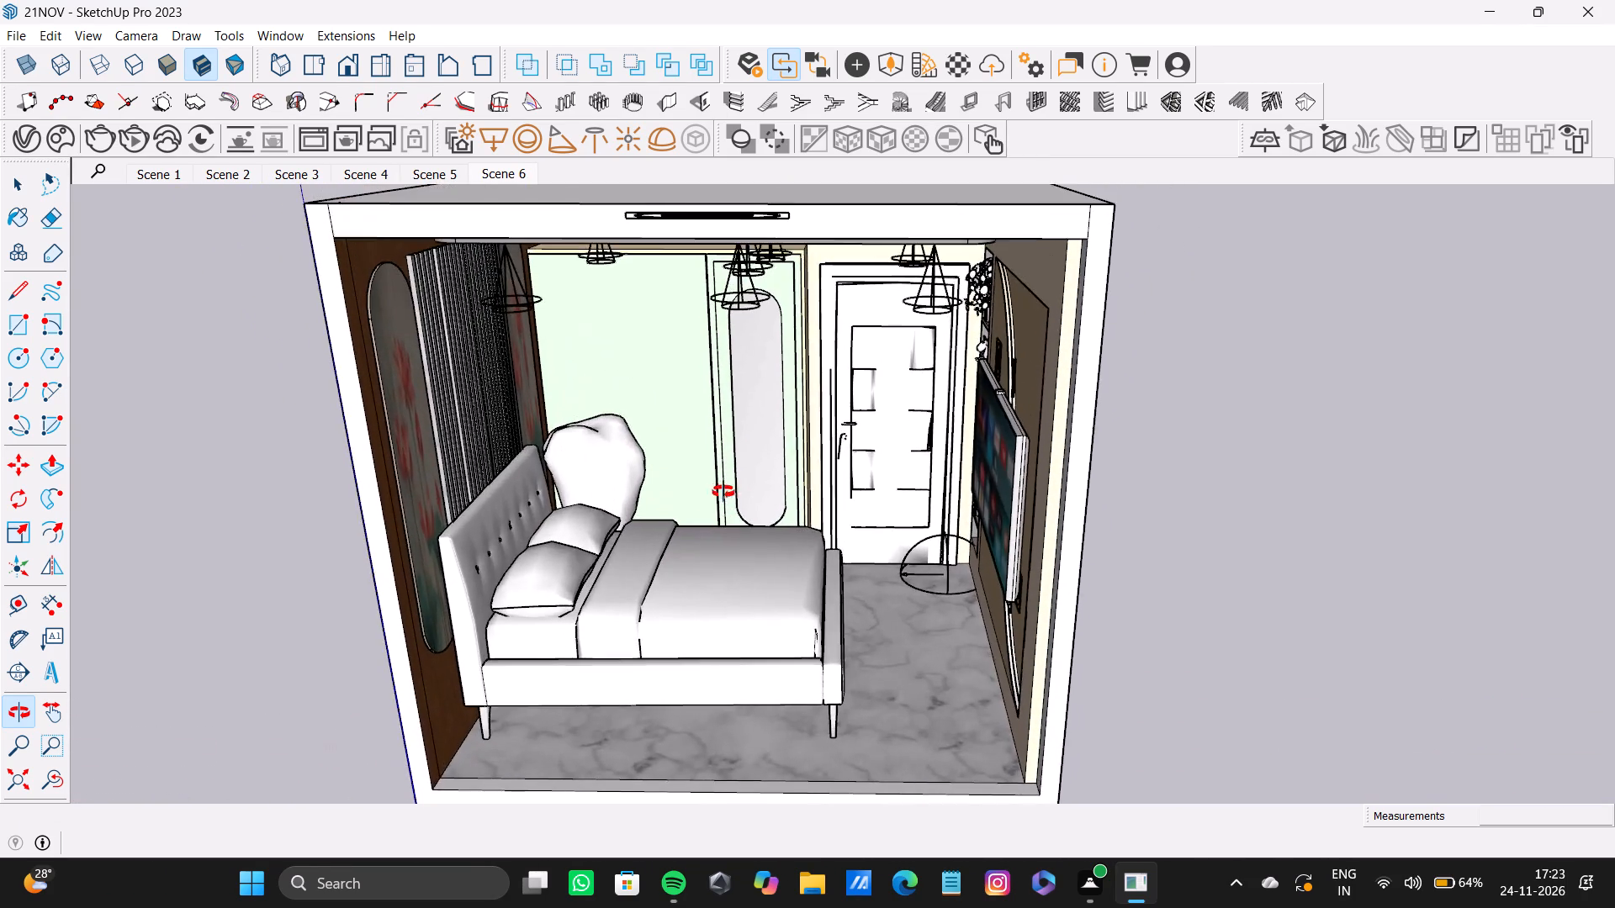
{"action": "middle_click_drag", "start_coordinate": [723, 492], "coordinate": [625, 282]}
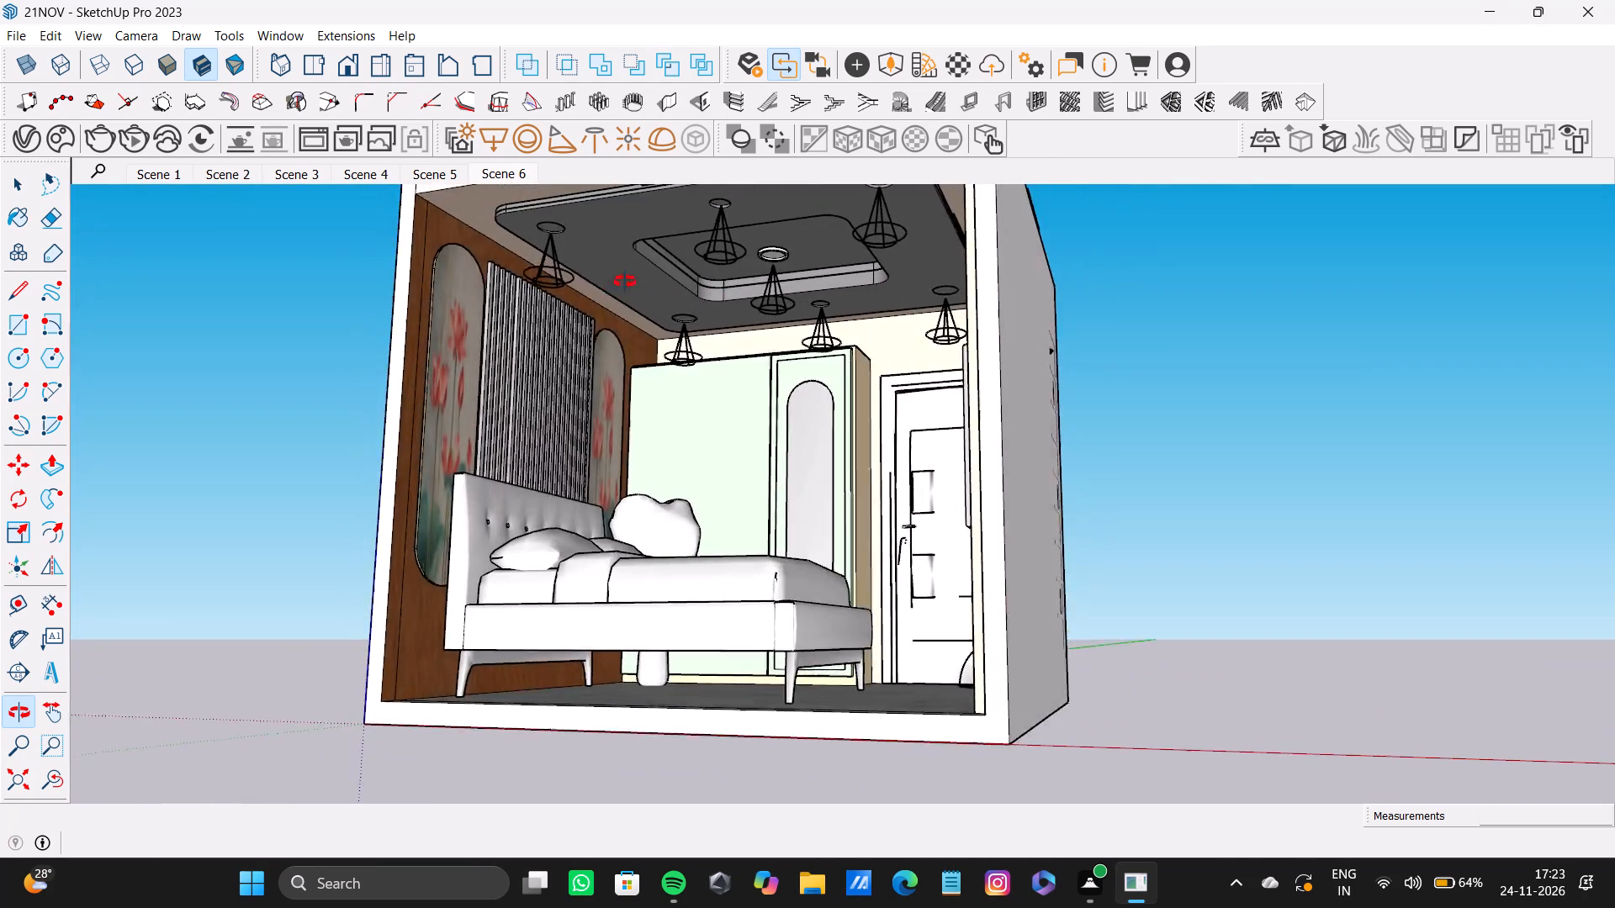
{"action": "middle_click_drag", "start_coordinate": [625, 282], "coordinate": [865, 425]}
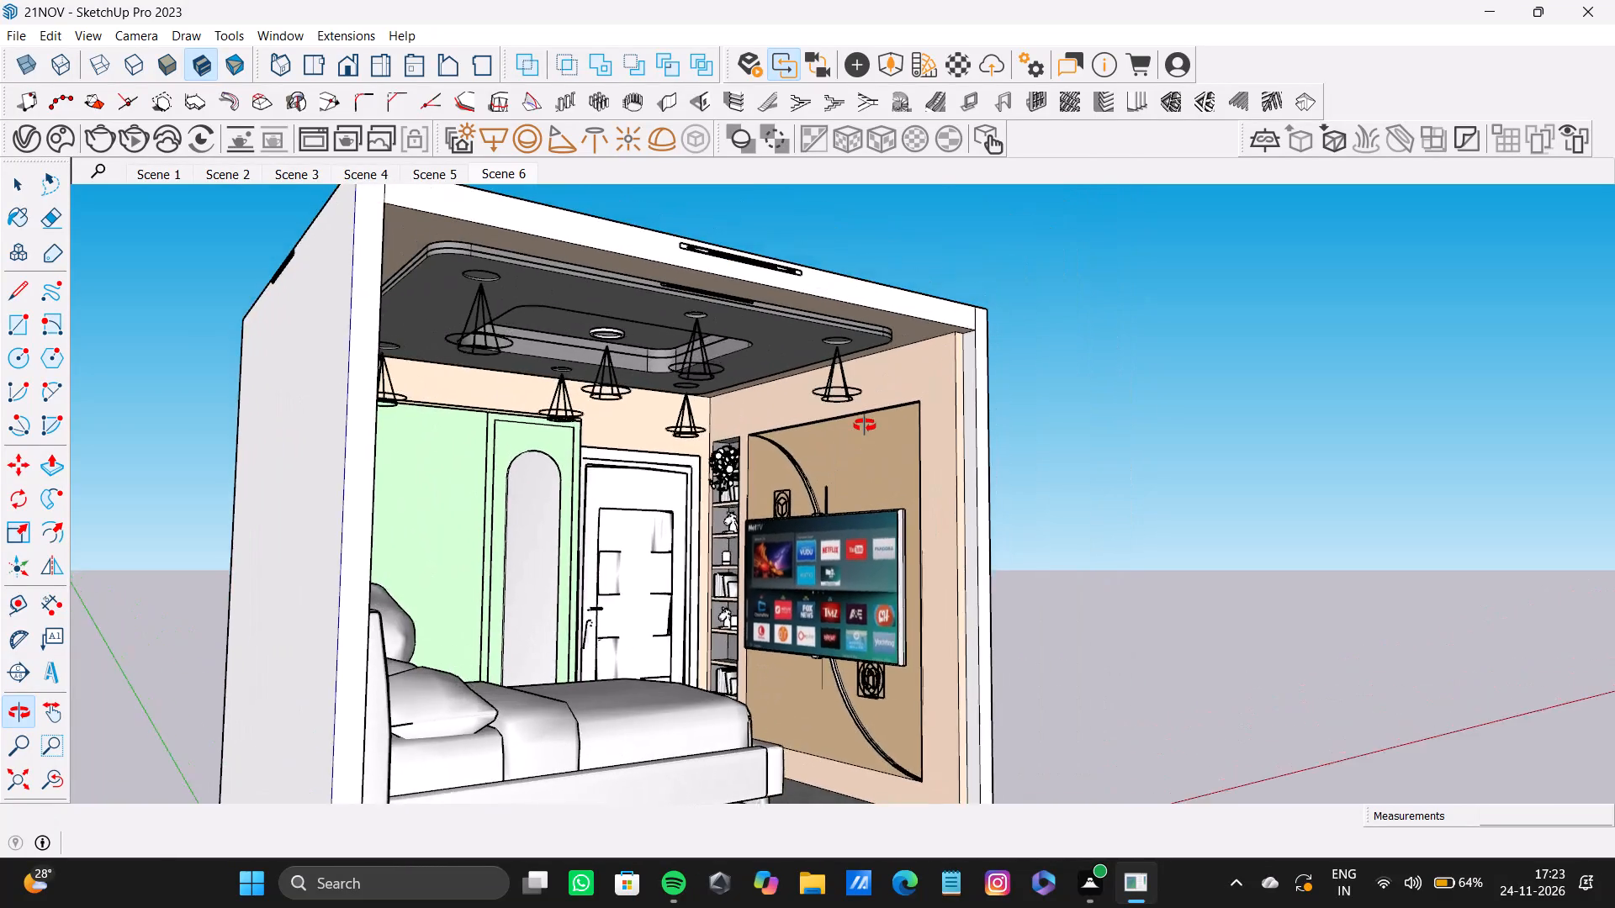
{"action": "middle_click_drag", "start_coordinate": [865, 425], "coordinate": [812, 431]}
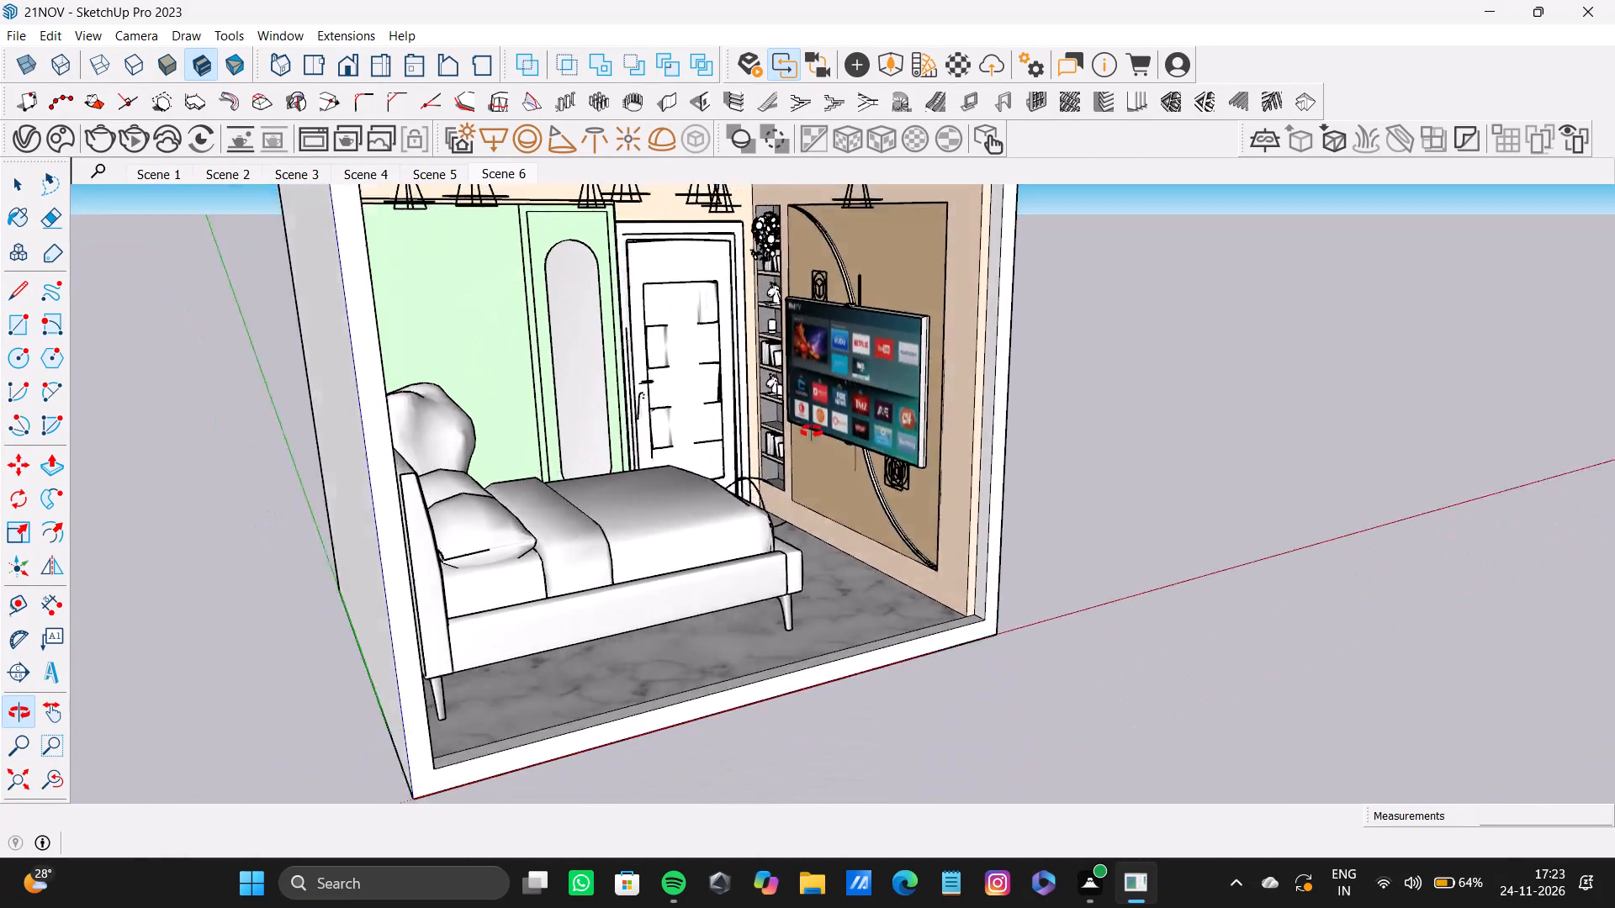
{"action": "middle_click_drag", "start_coordinate": [812, 431], "coordinate": [612, 581]}
{"action": "scroll", "coordinate": [759, 545], "scroll_direction": "up", "scroll_amount": 2}
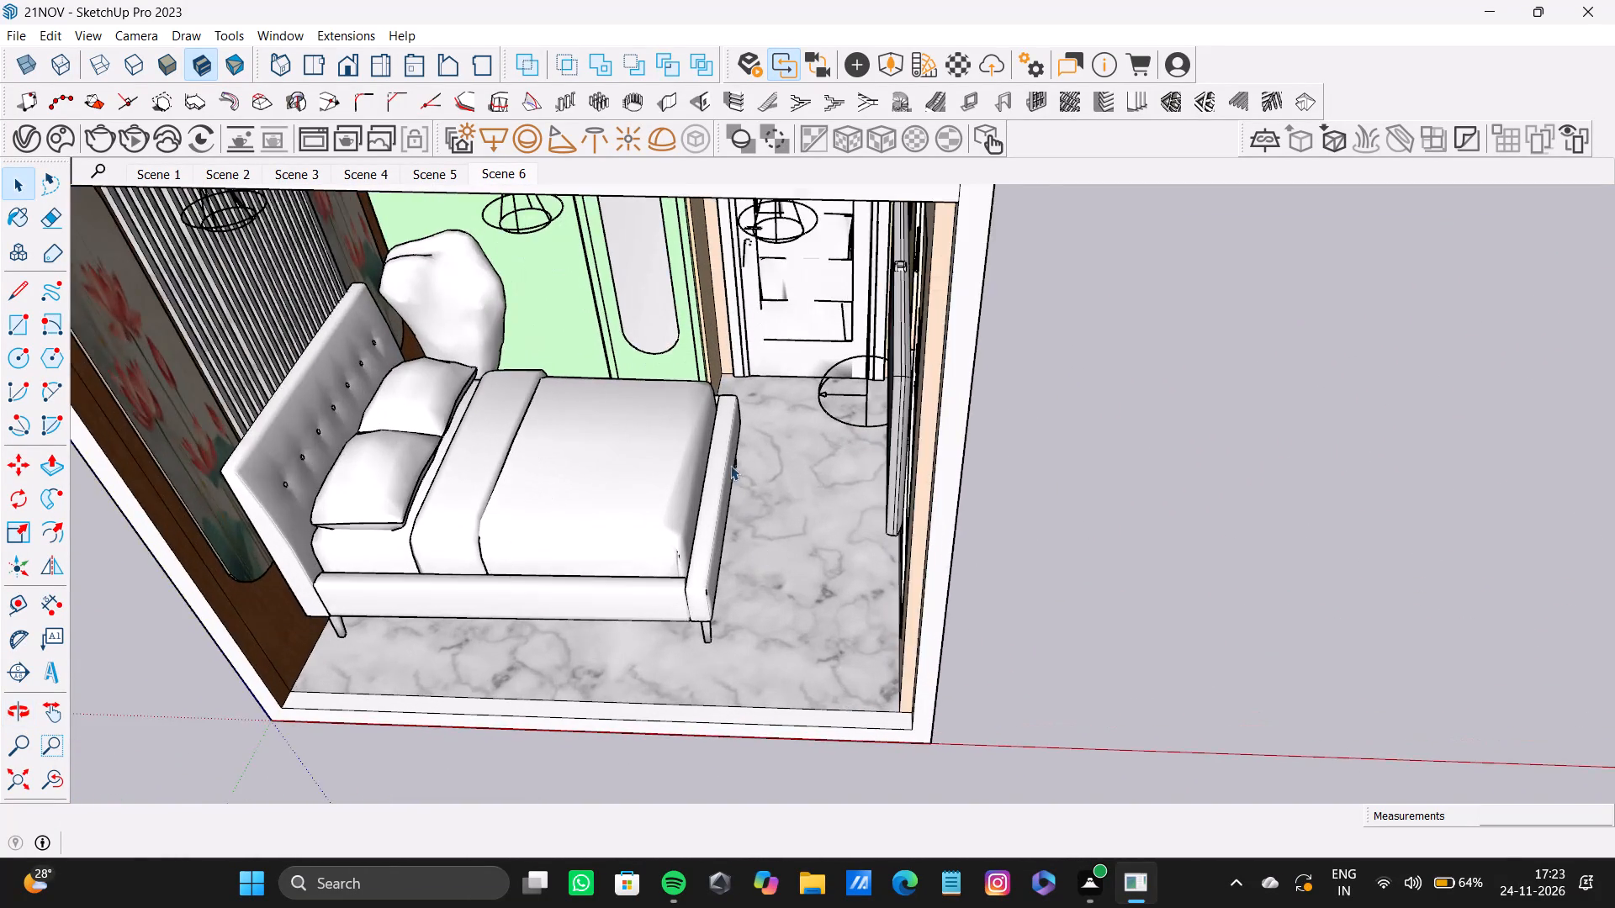
{"action": "scroll", "coordinate": [730, 465], "scroll_direction": "up", "scroll_amount": 2}
{"action": "middle_click_drag", "start_coordinate": [751, 442], "coordinate": [714, 477], "text": "shift"}
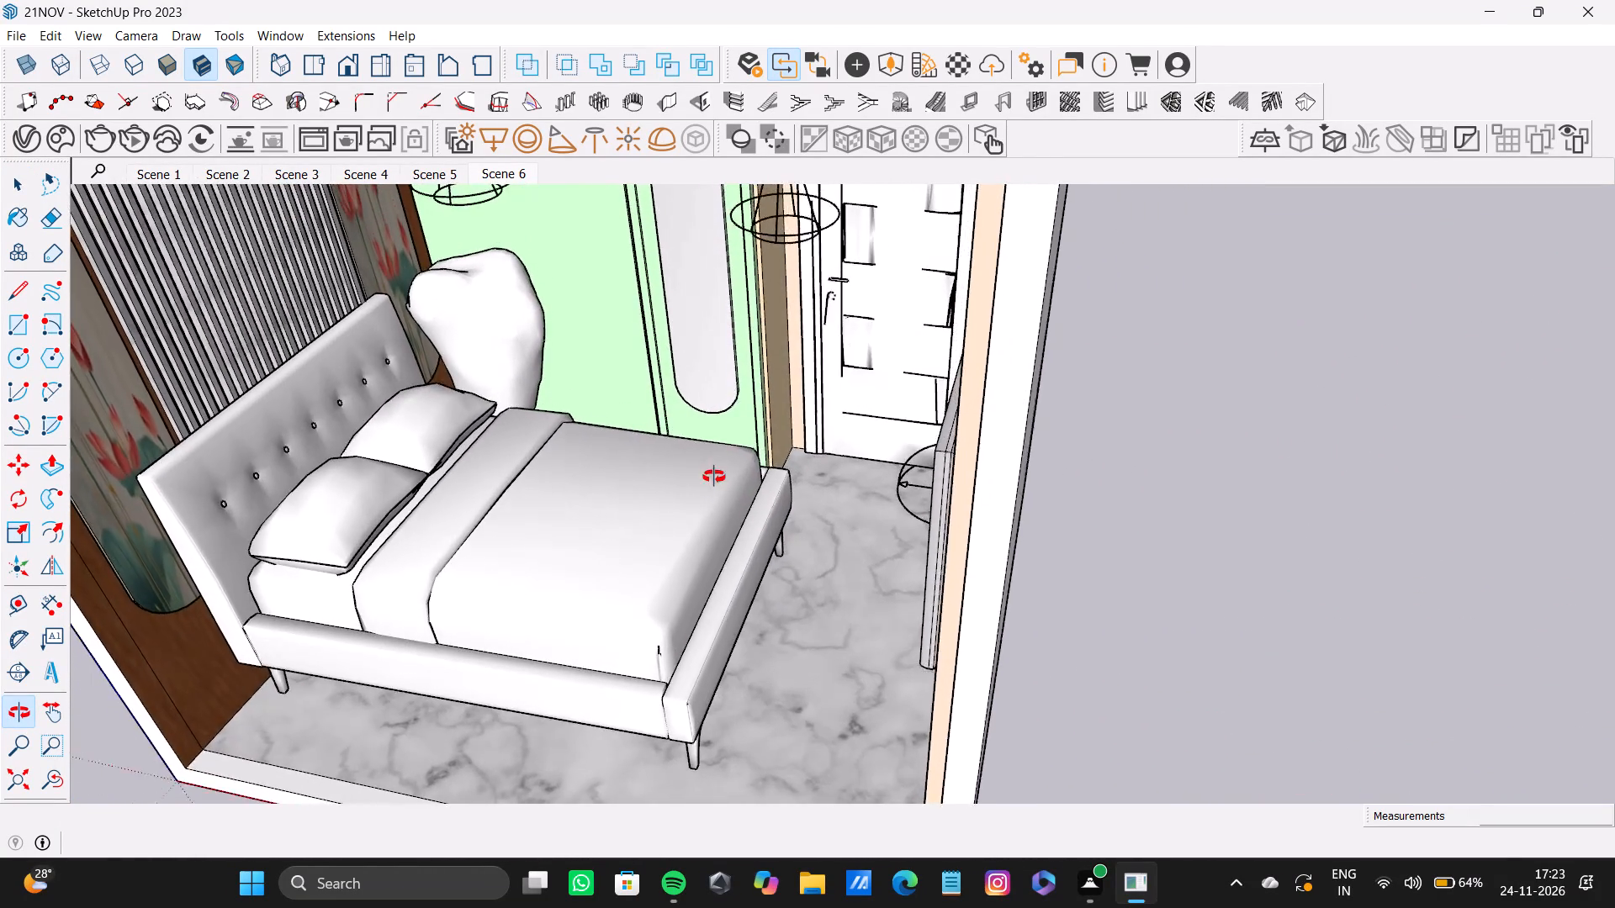
{"action": "middle_click_drag", "start_coordinate": [714, 477], "coordinate": [904, 293], "text": "shift"}
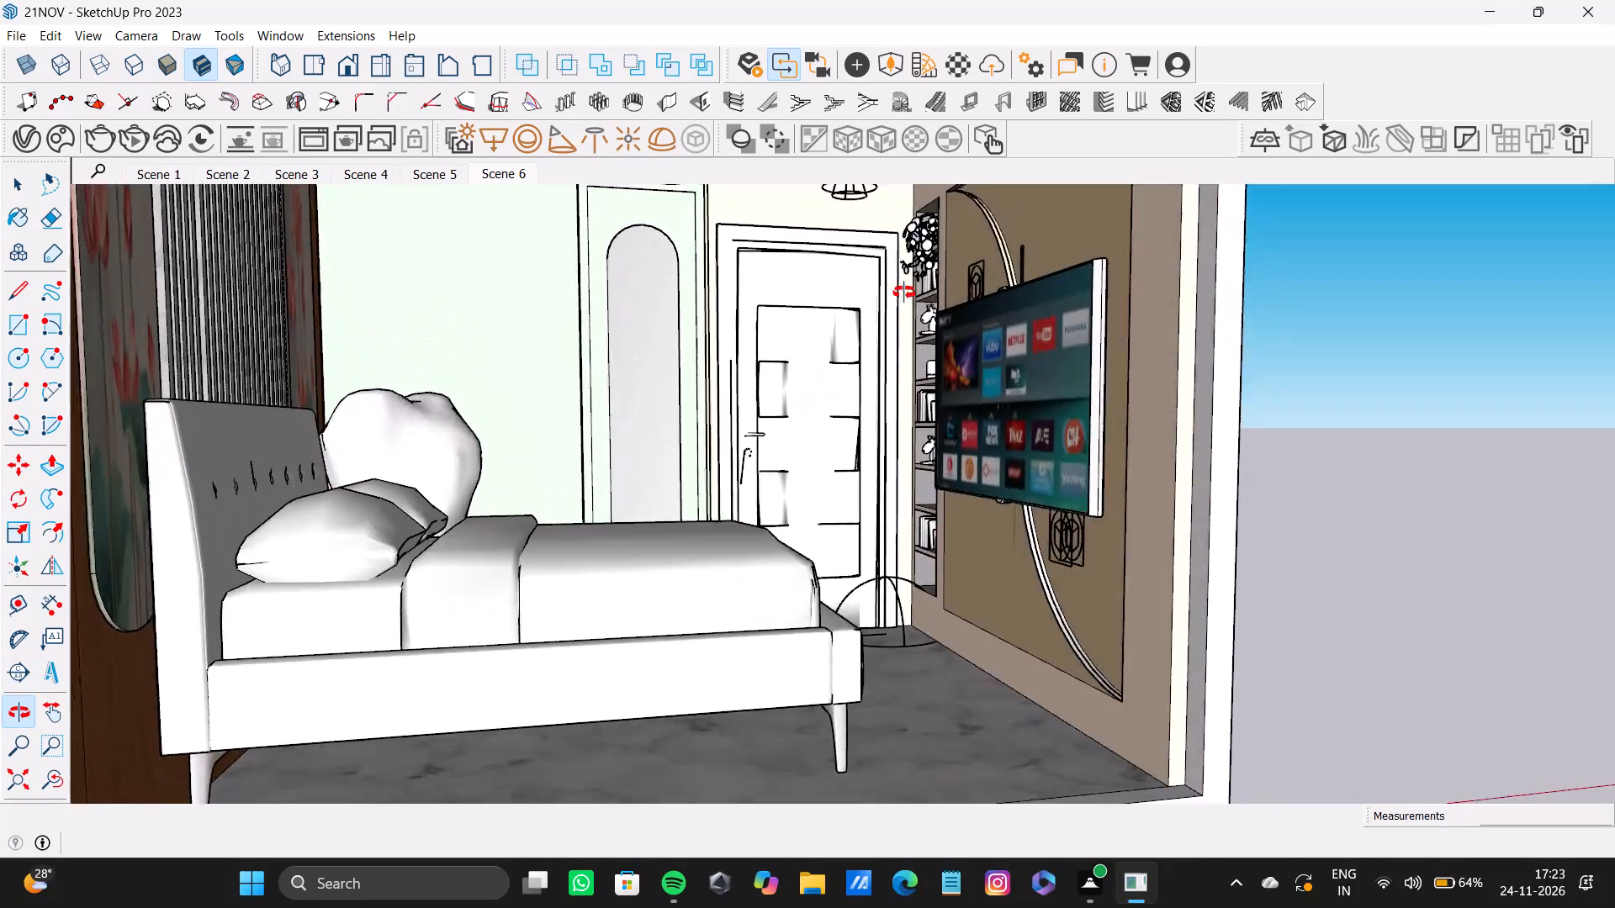
{"action": "middle_click_drag", "start_coordinate": [904, 293], "coordinate": [931, 298], "text": "shift"}
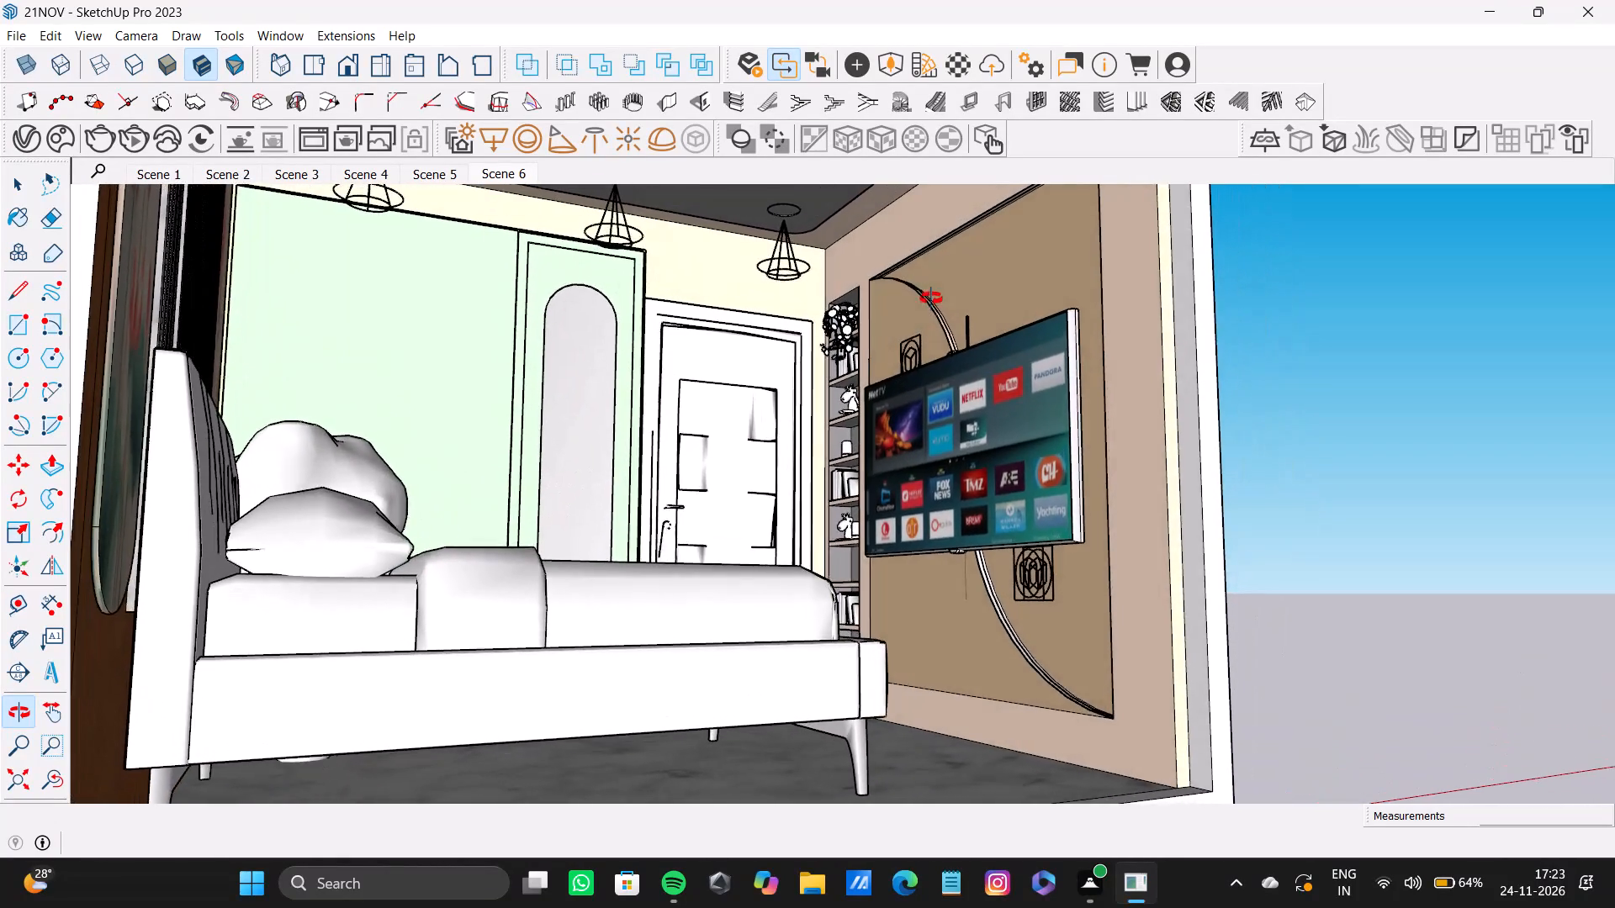
{"action": "middle_click_drag", "start_coordinate": [931, 298], "coordinate": [656, 403], "text": "shift"}
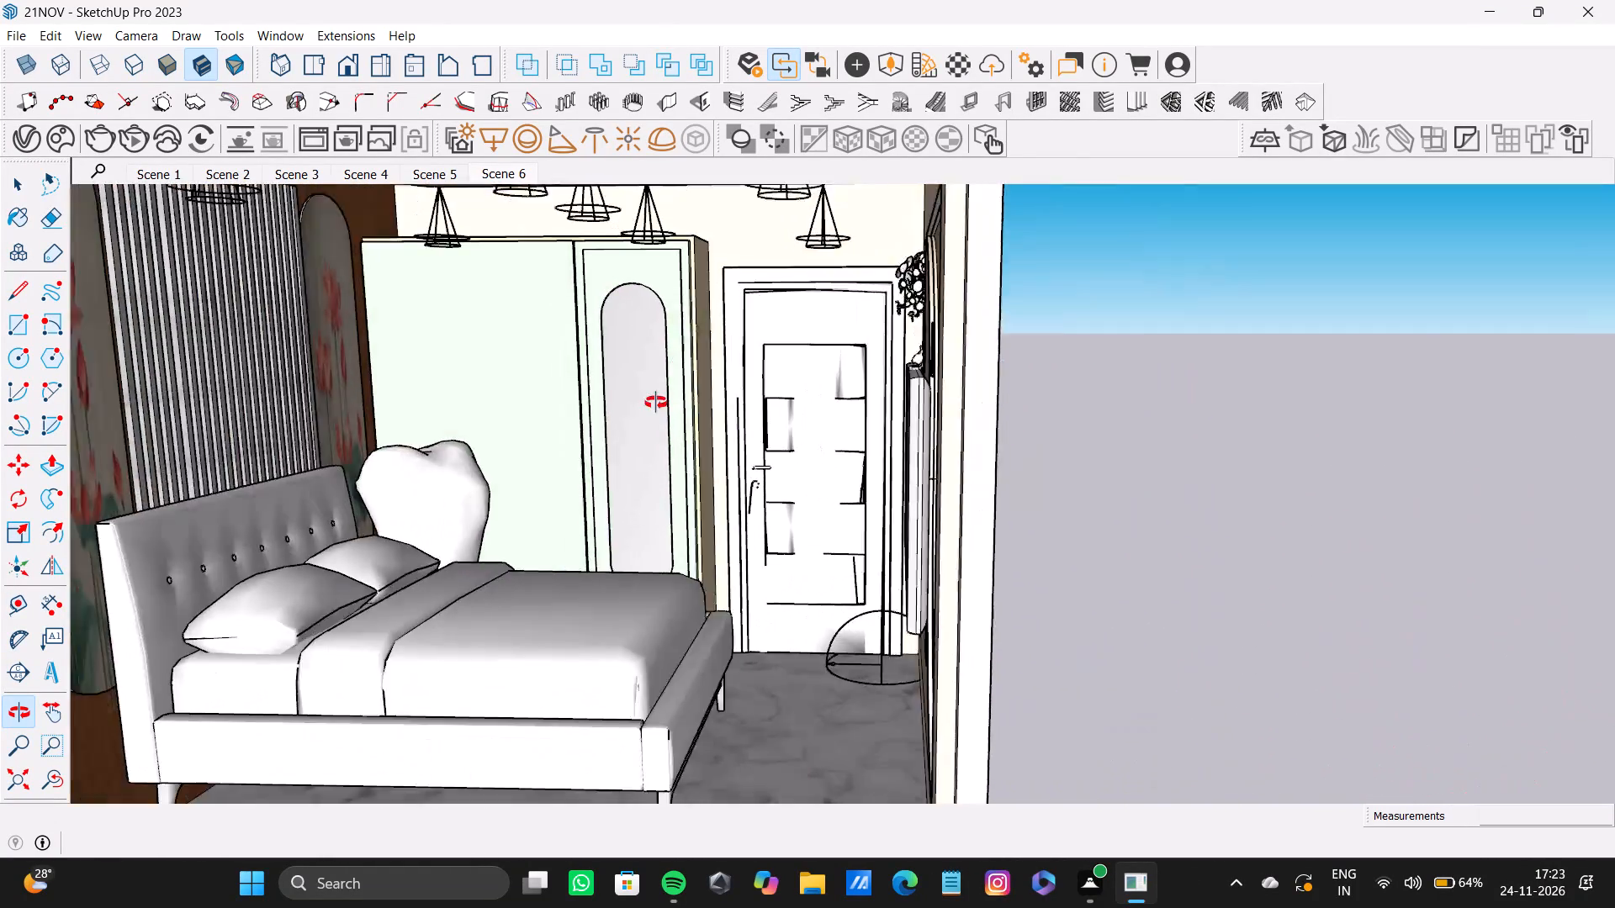
{"action": "middle_click_drag", "start_coordinate": [656, 403], "coordinate": [653, 401], "text": "shift"}
{"action": "scroll", "coordinate": [583, 363], "scroll_direction": "down", "scroll_amount": 9}
{"action": "middle_click_drag", "start_coordinate": [587, 400], "coordinate": [749, 457], "text": "shift"}
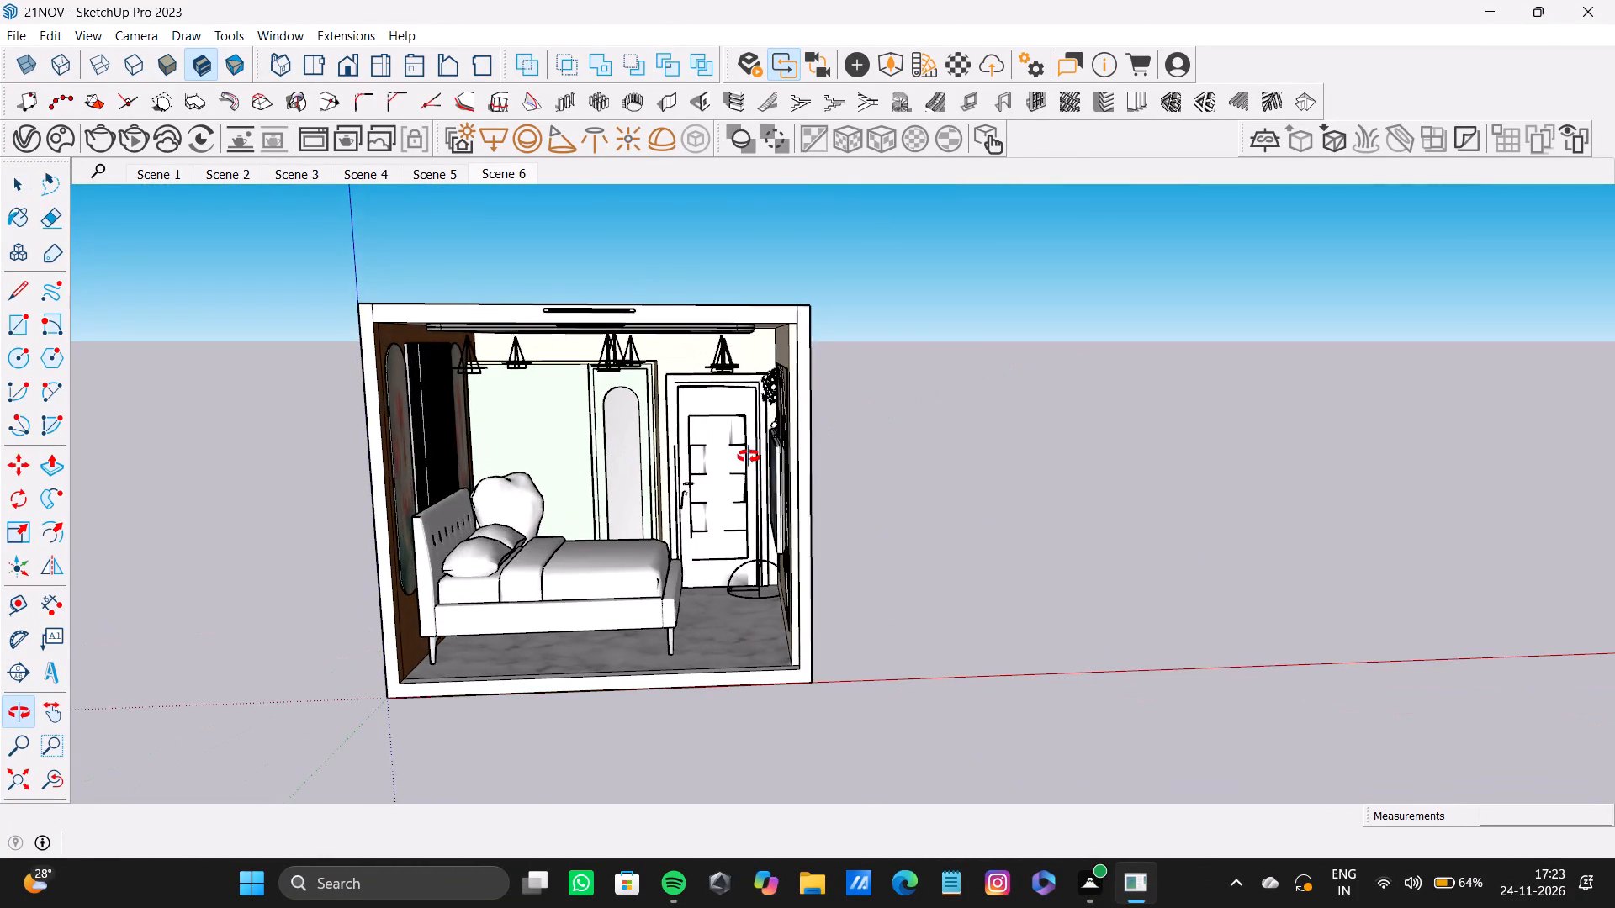
{"action": "middle_click_drag", "start_coordinate": [749, 457], "coordinate": [762, 408], "text": "shift"}
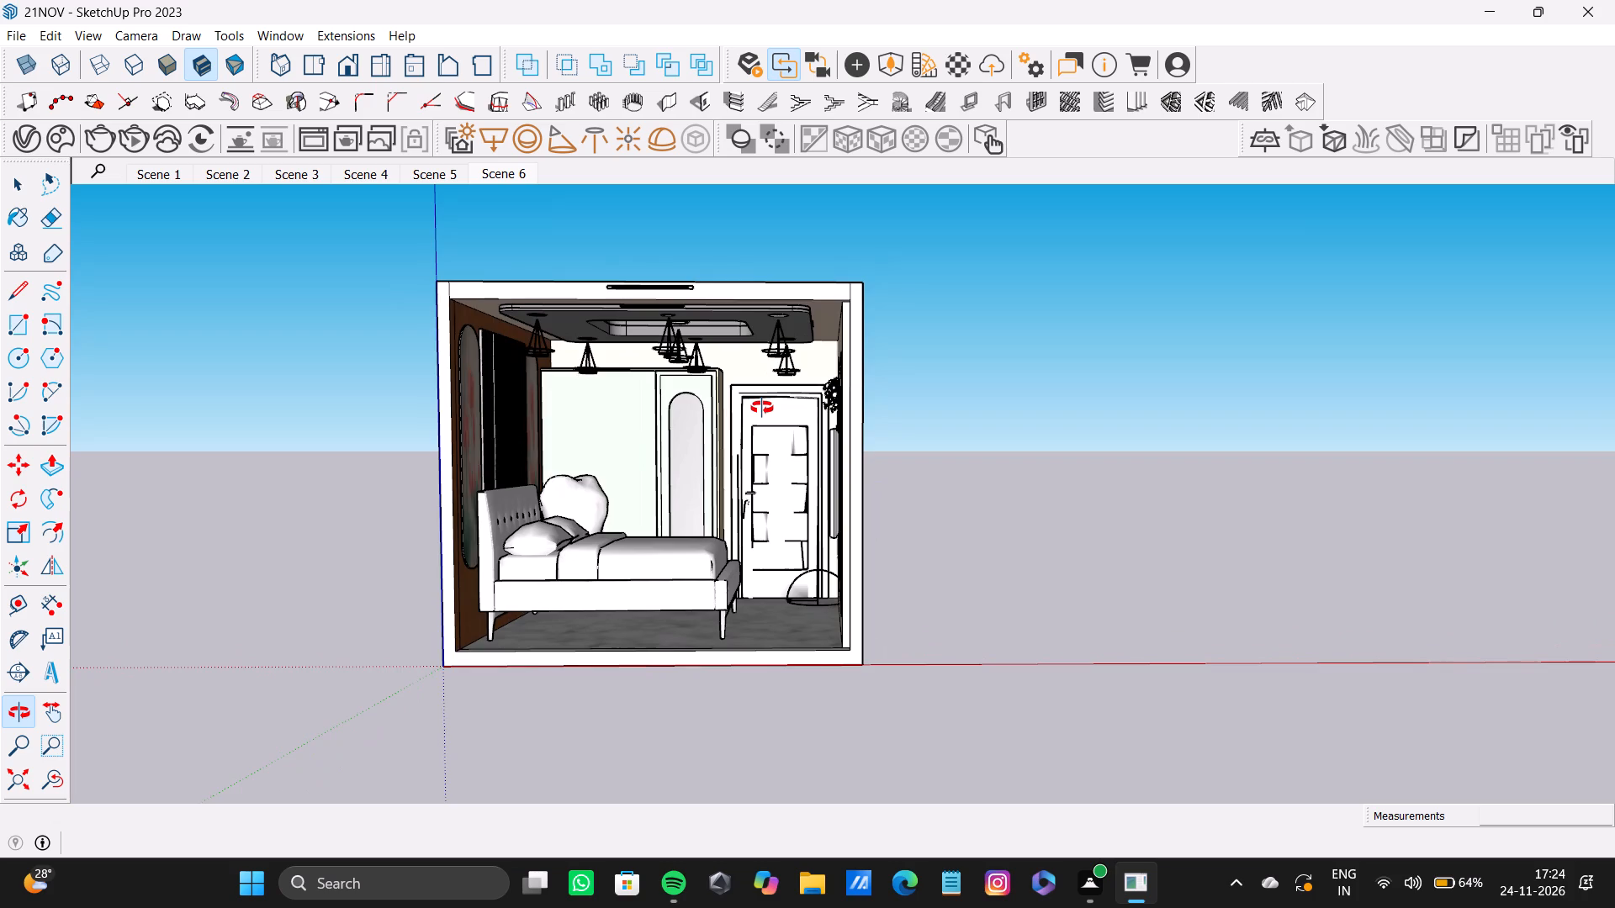
{"action": "middle_click_drag", "start_coordinate": [762, 408], "coordinate": [824, 456], "text": "shift"}
{"action": "scroll", "coordinate": [793, 467], "scroll_direction": "up", "scroll_amount": 2}
{"action": "scroll", "coordinate": [787, 467], "scroll_direction": "down", "scroll_amount": 1}
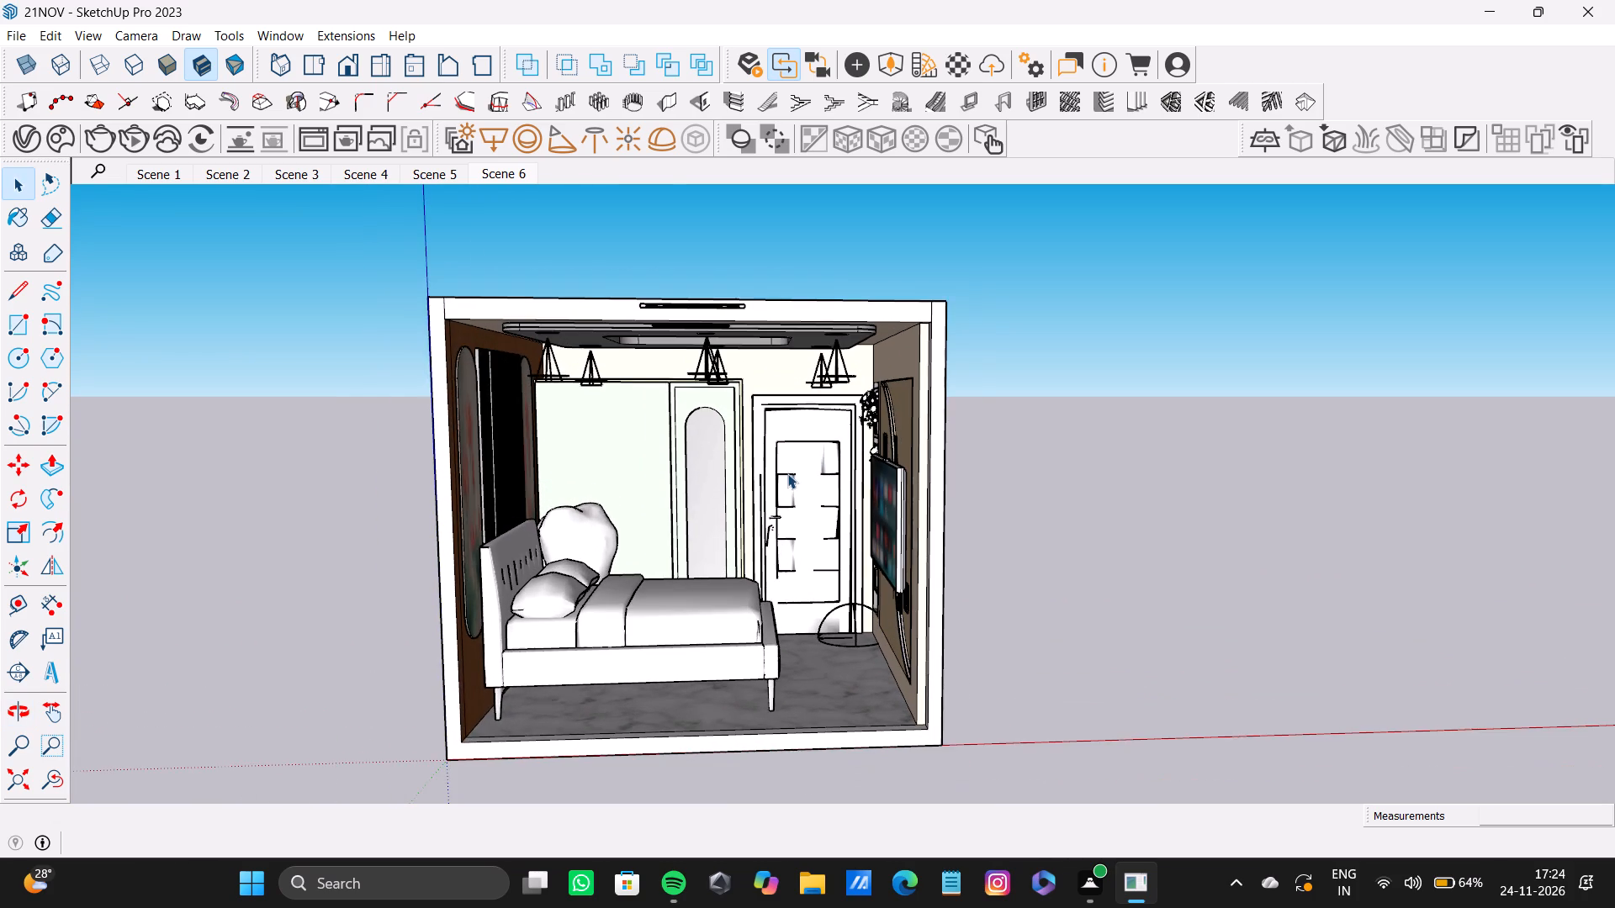
{"action": "middle_click_drag", "start_coordinate": [787, 473], "coordinate": [775, 448]}
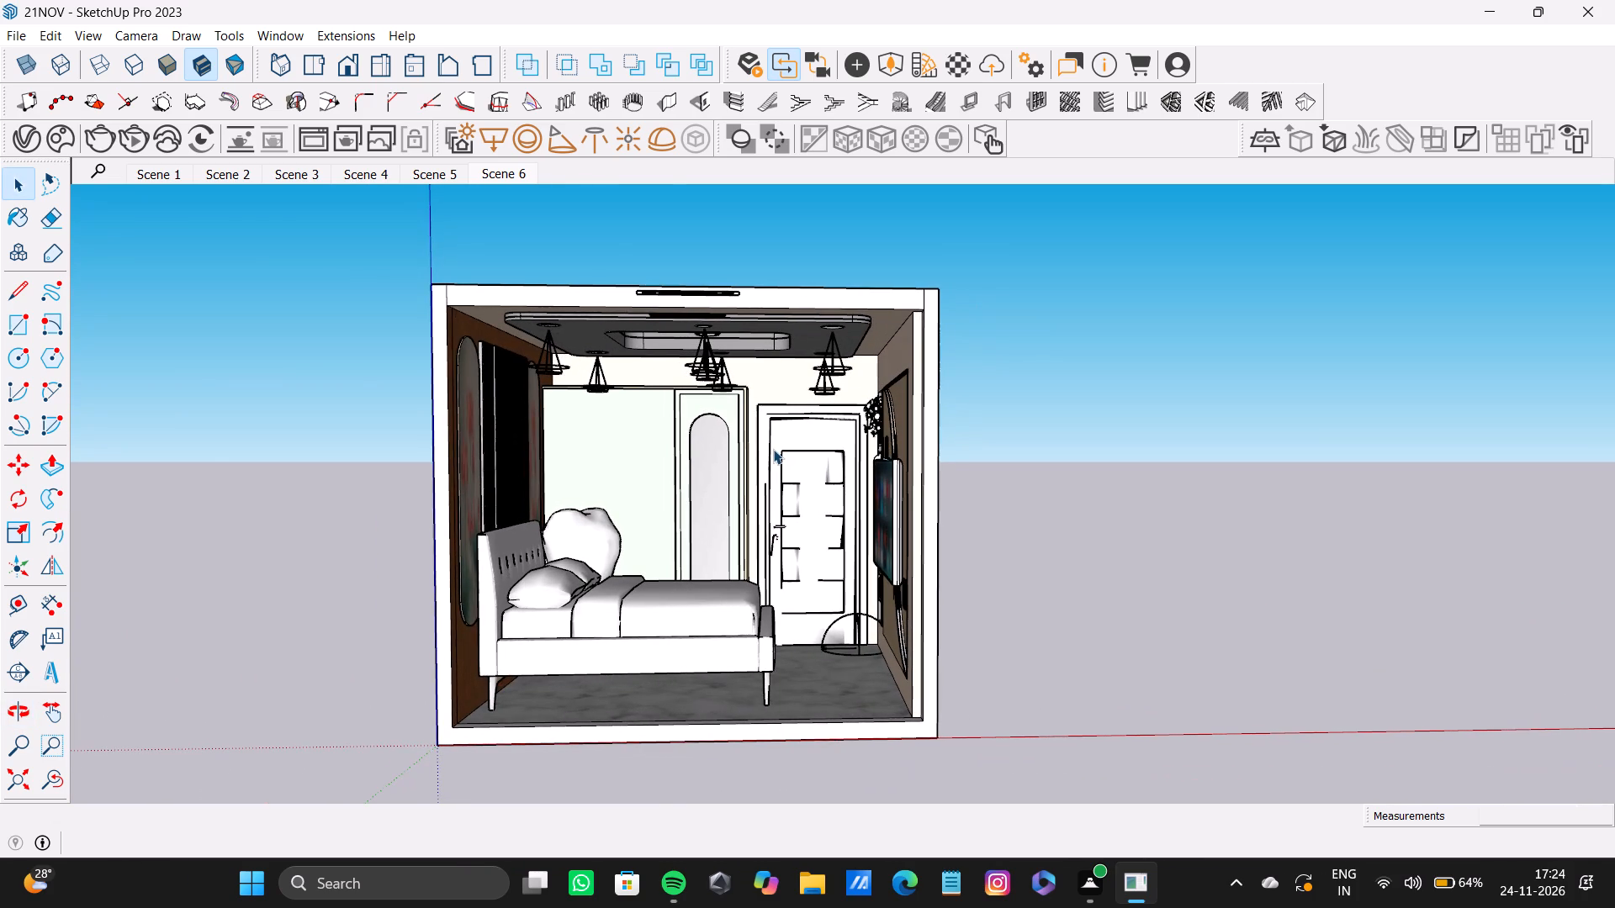
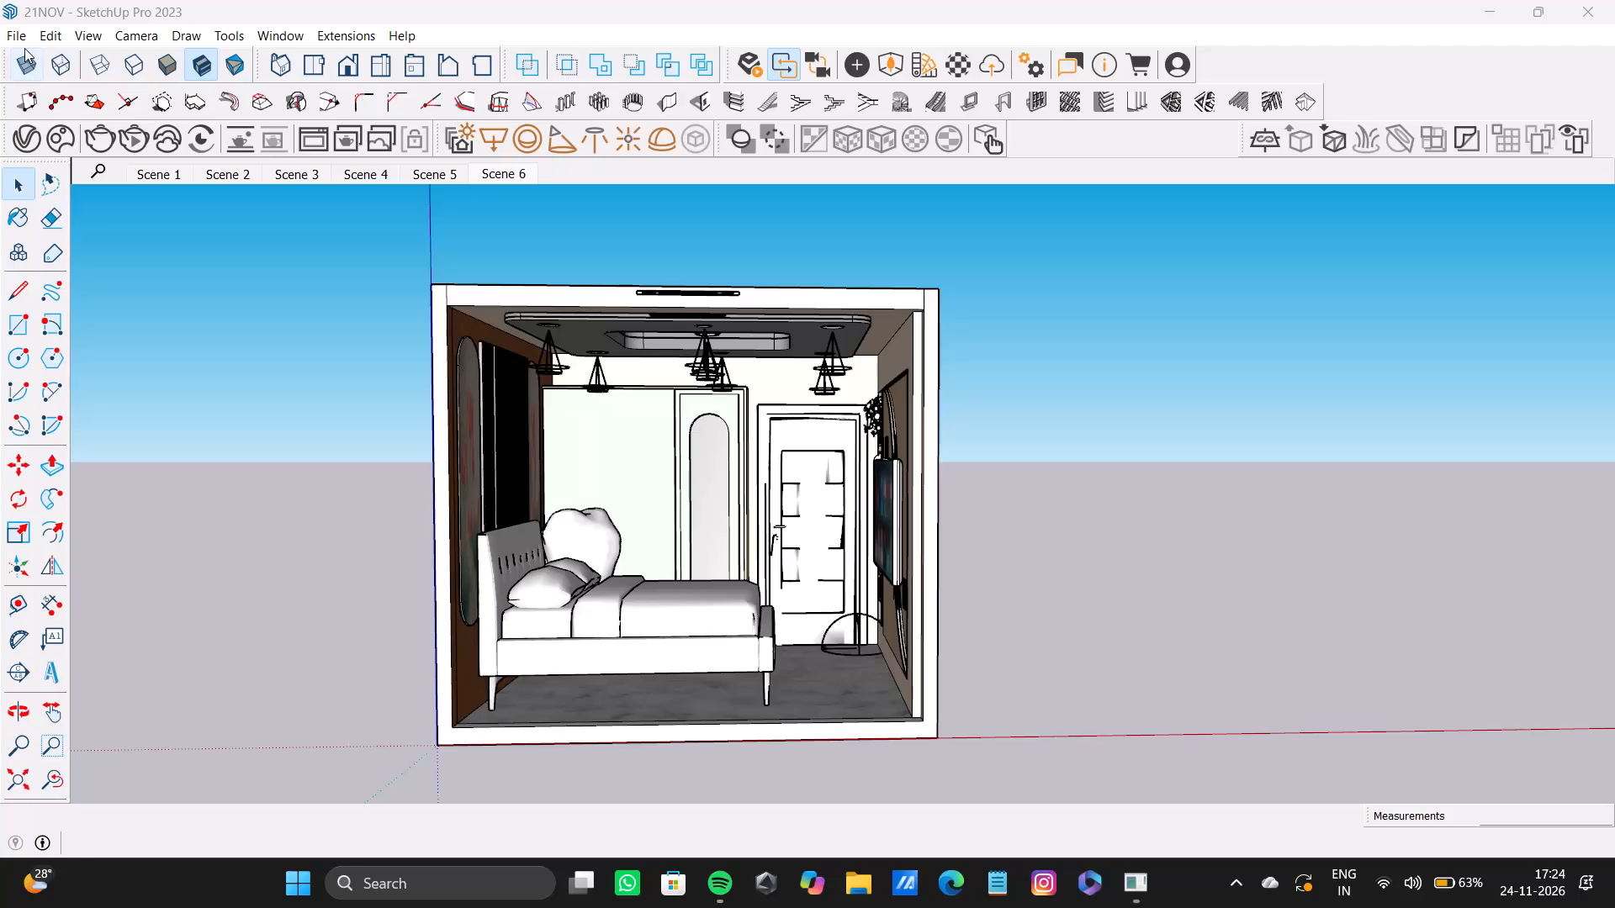
Print scenes 1 to 6 of the bedroom model using Microsoft Print to PDF.
{"action": "left_click", "coordinate": [19, 40]}
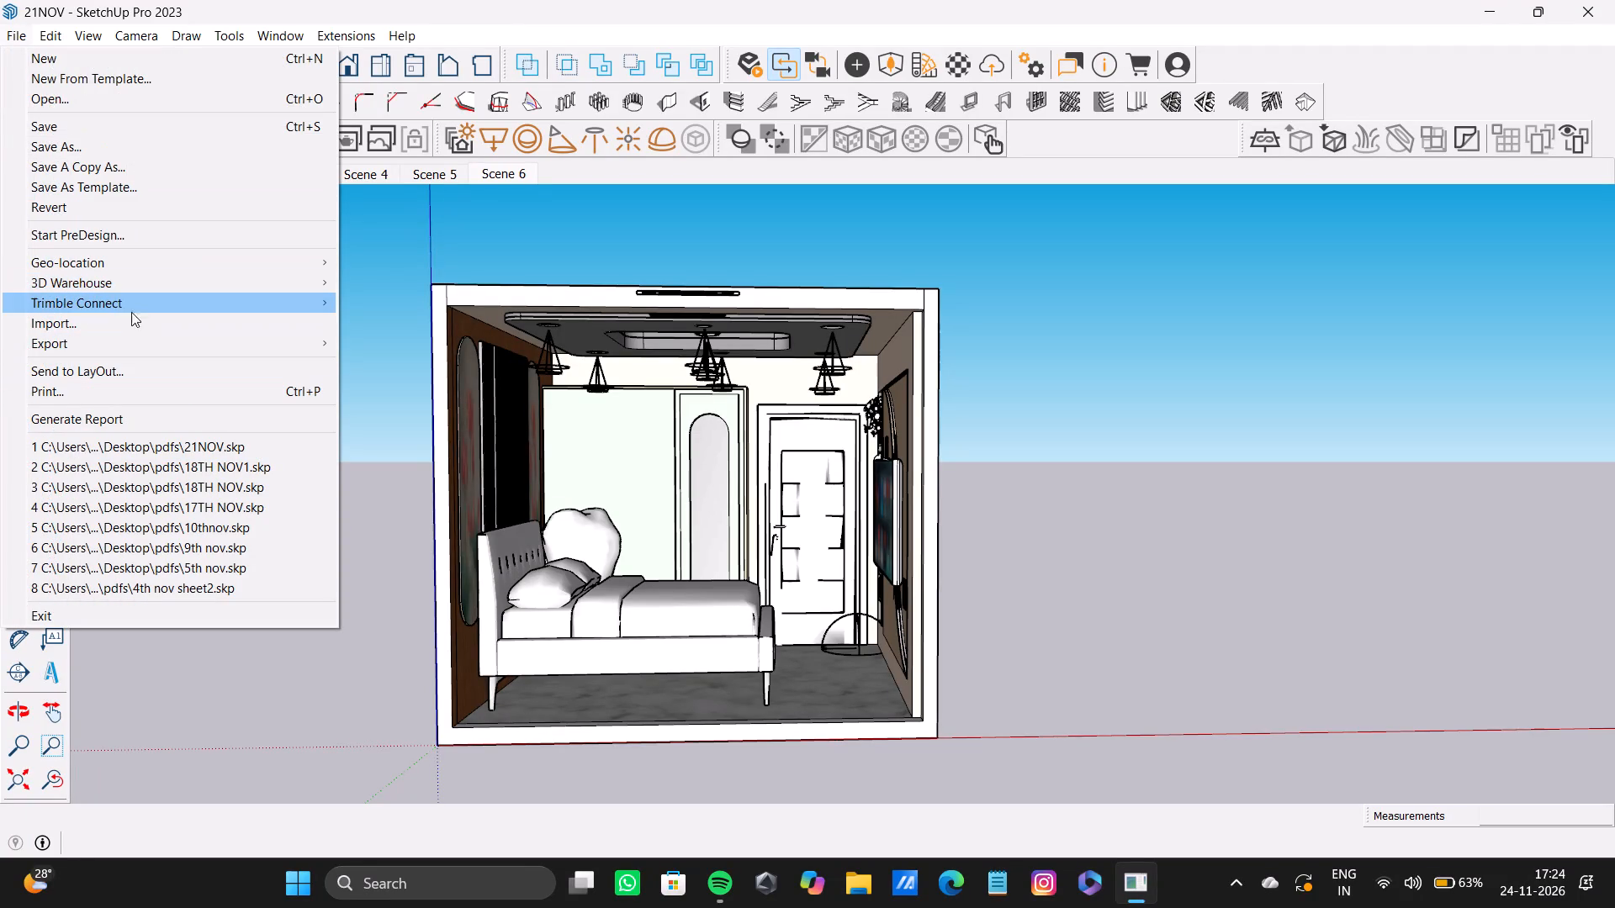
{"action": "left_click", "coordinate": [122, 393]}
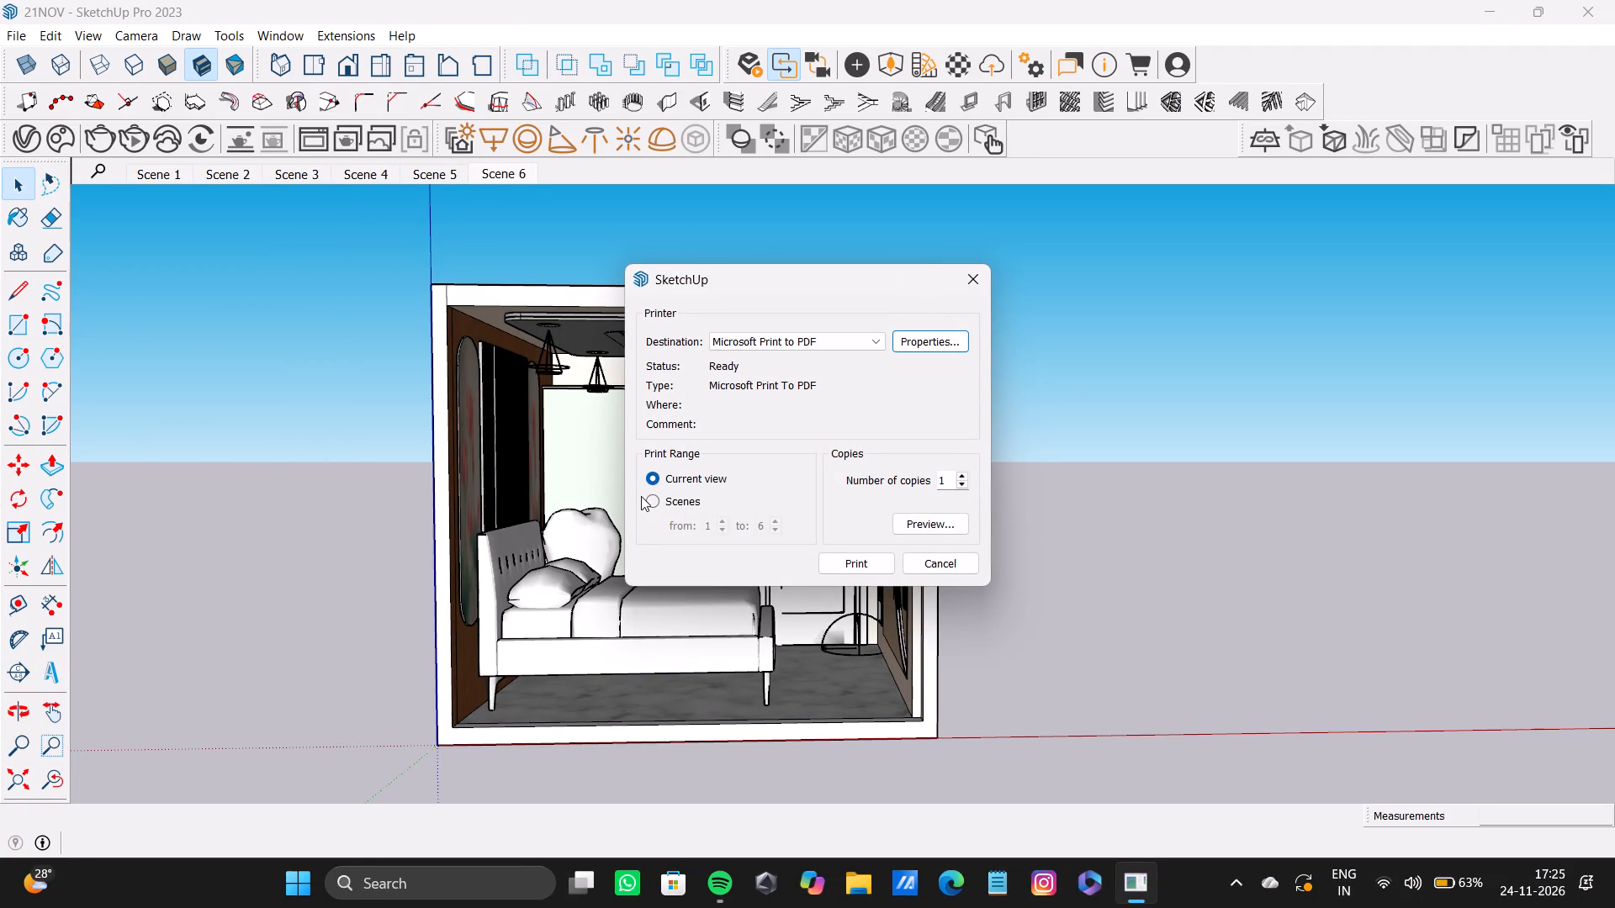
{"action": "left_click", "coordinate": [654, 503]}
{"action": "left_click", "coordinate": [853, 576]}
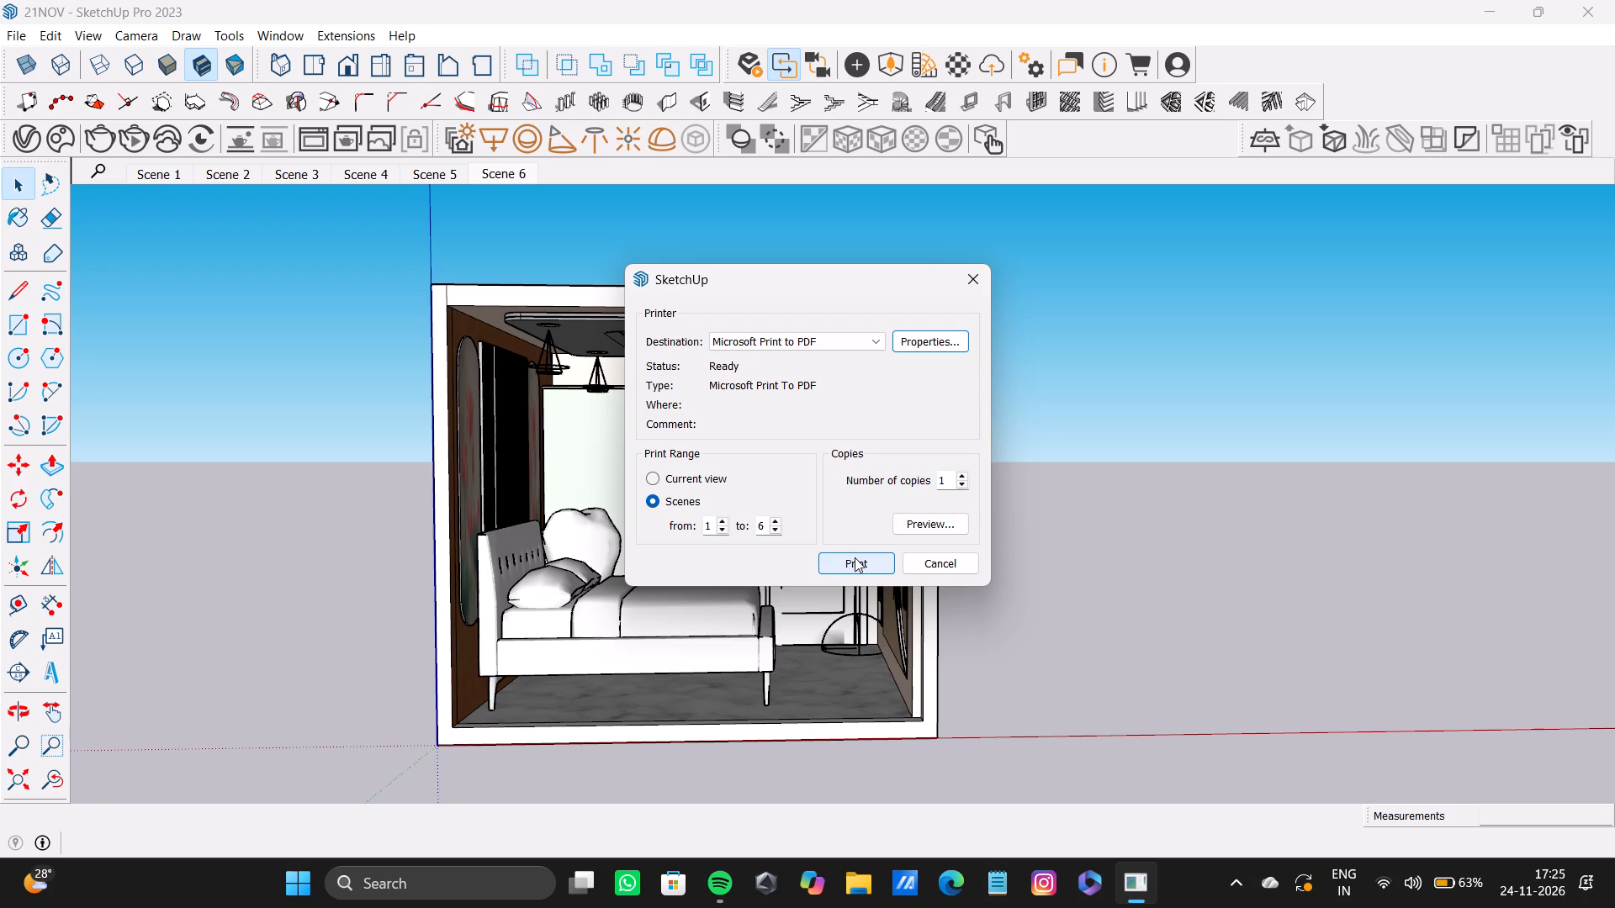
{"action": "left_click", "coordinate": [855, 557]}
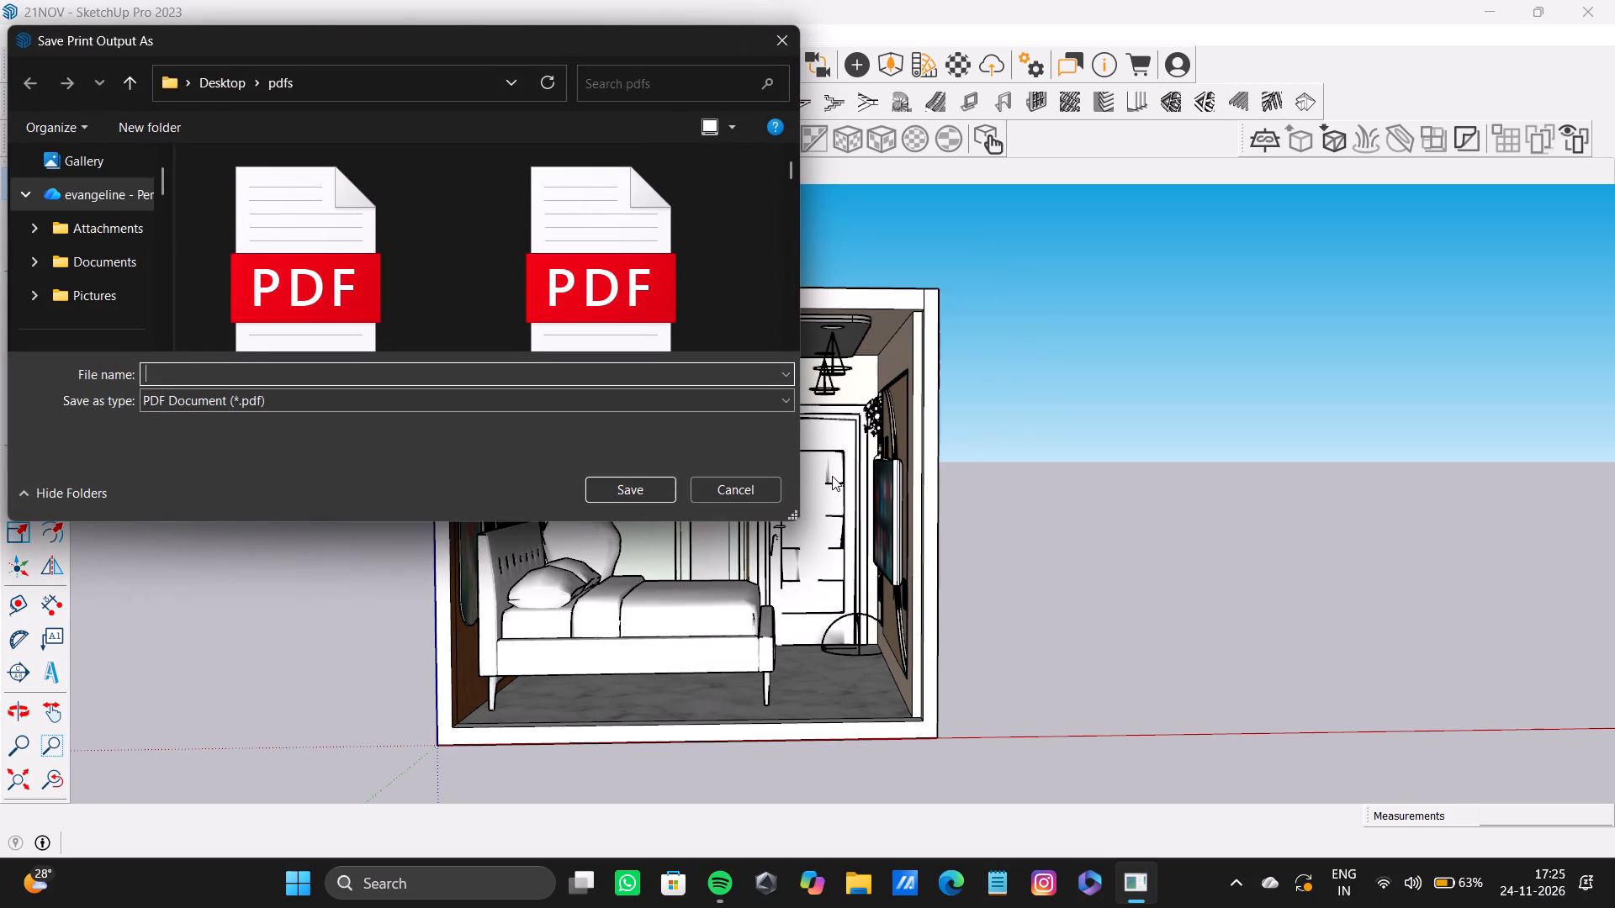
Save the print output in the pdfs folder as a PDF document named "24th pdf1".
{"action": "left_click", "coordinate": [212, 380]}
{"action": "key", "text": "2"}
{"action": "key", "text": "4"}
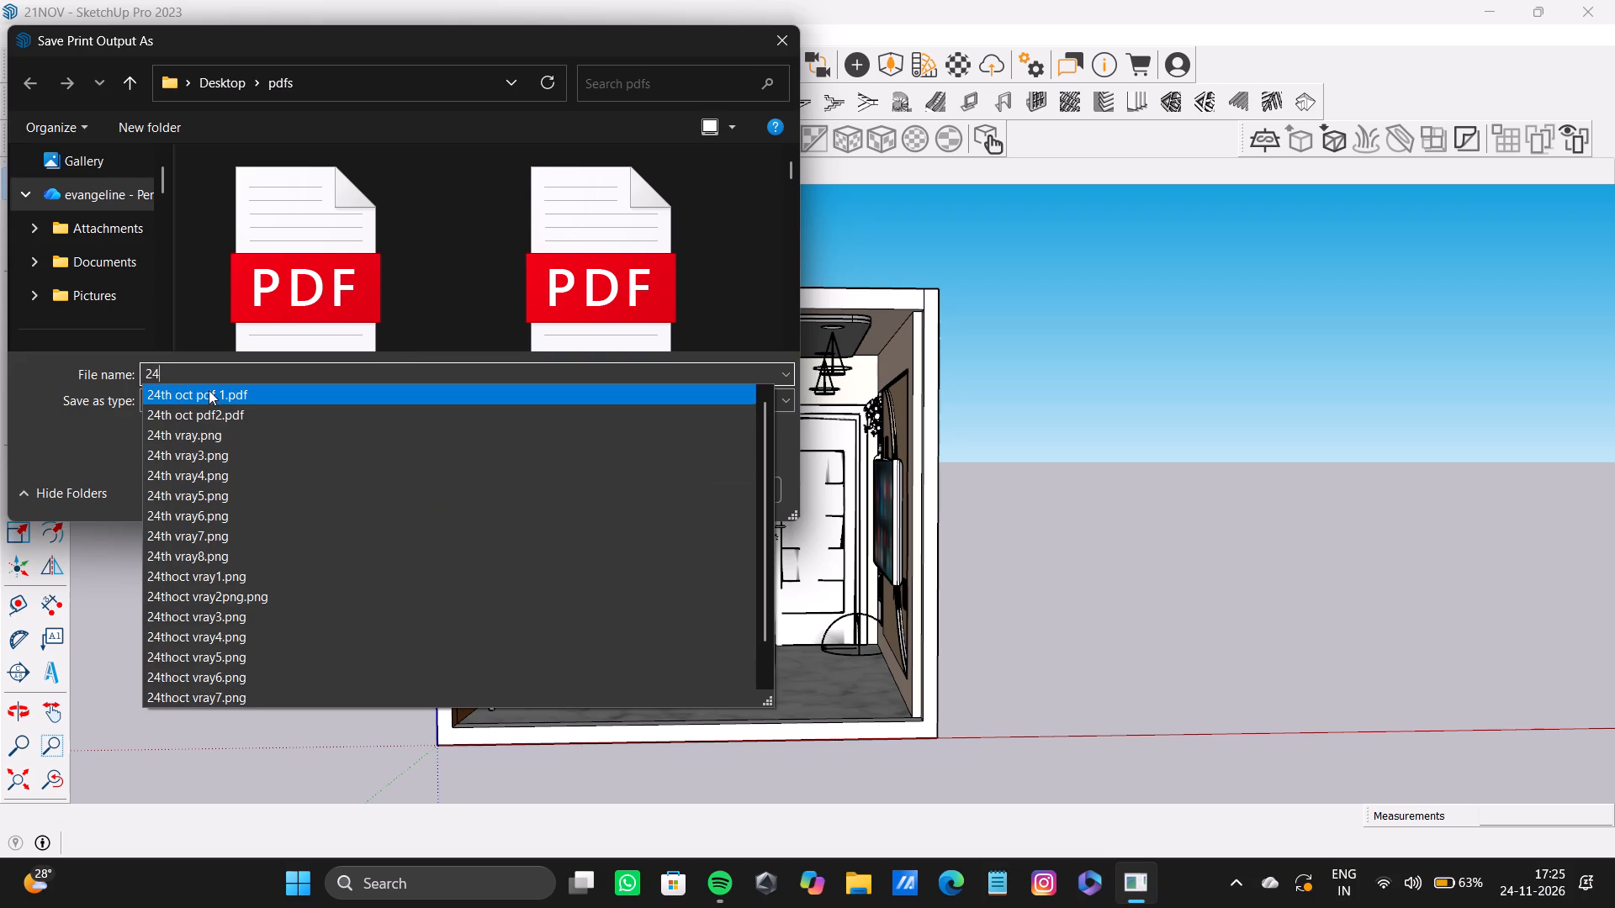
{"action": "key", "text": "t"}
{"action": "key", "text": "h"}
{"action": "key", "text": "space"}
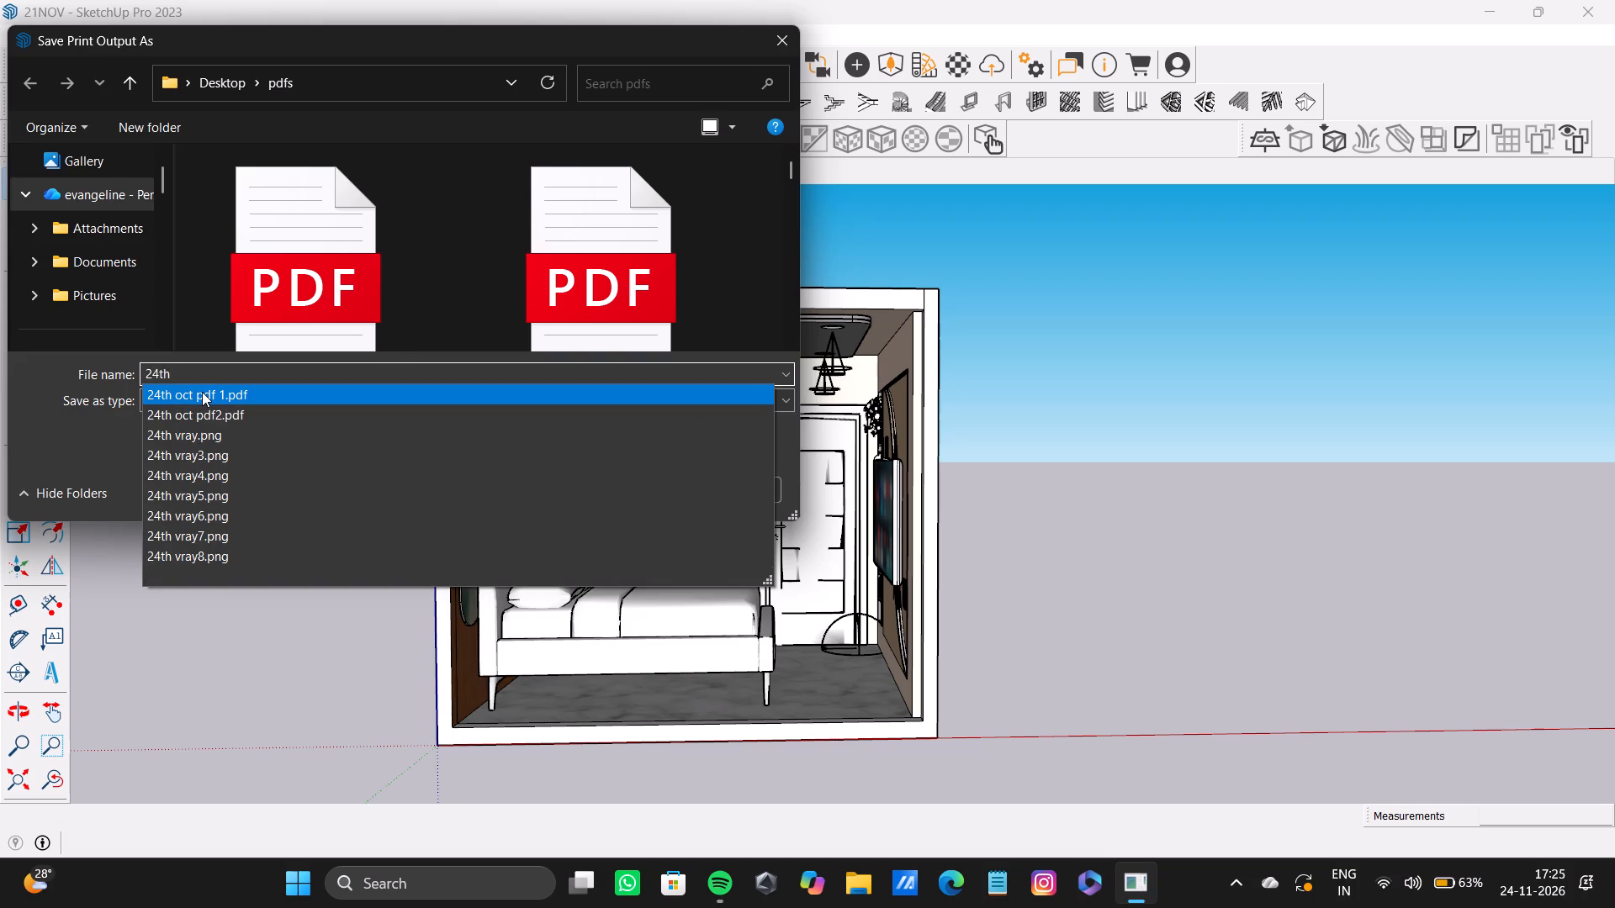
{"action": "key", "text": "p"}
{"action": "key", "text": "d"}
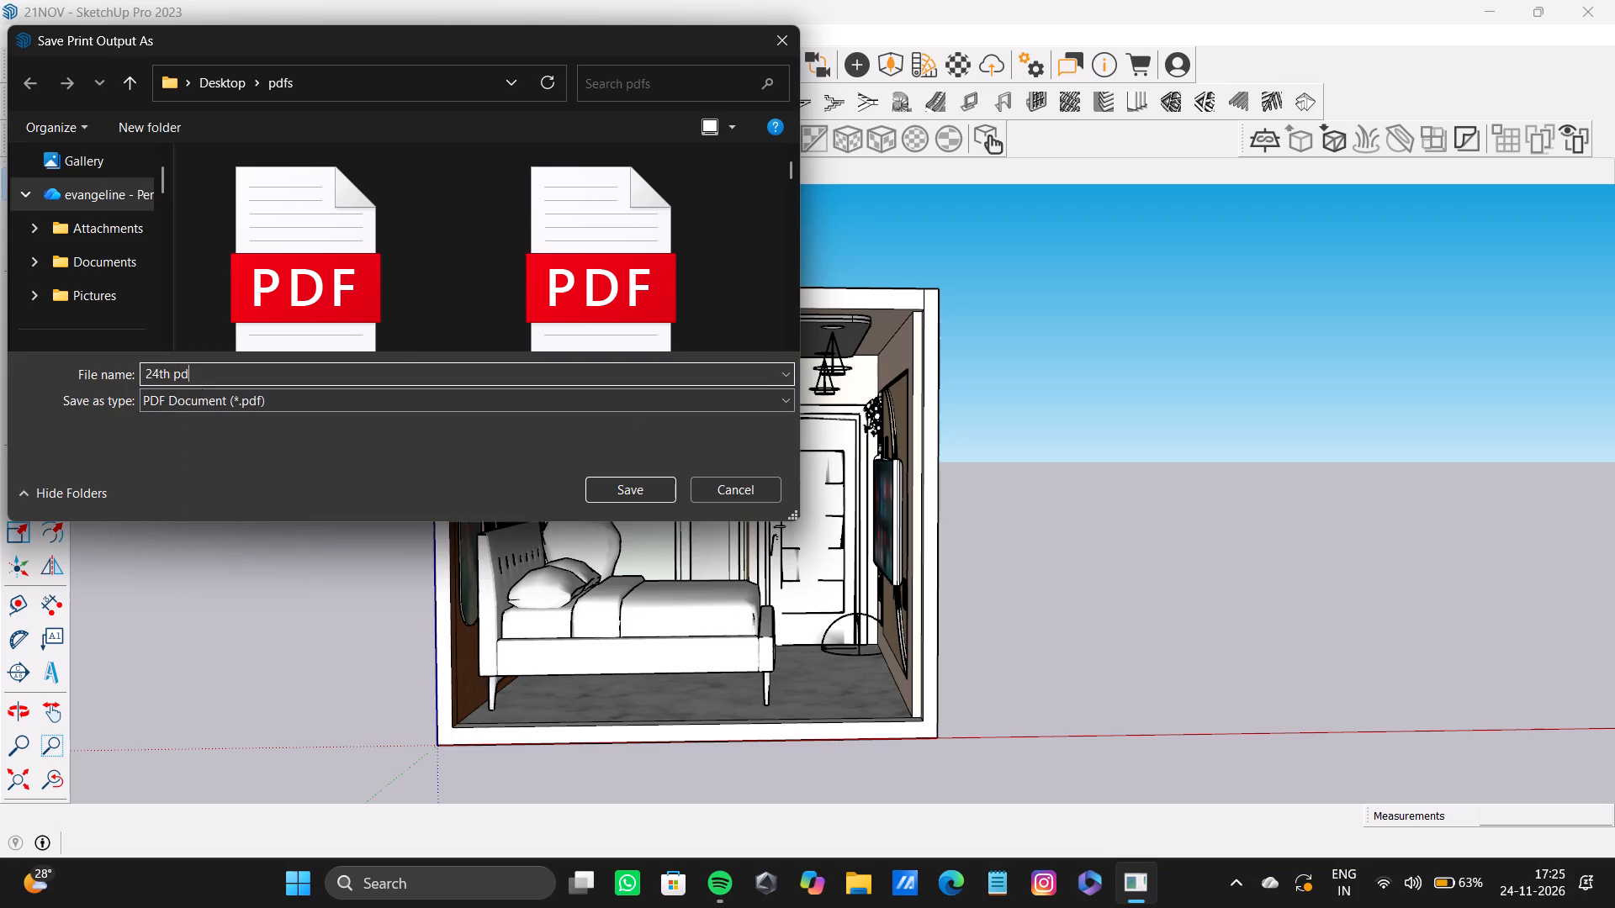
{"action": "key", "text": "f"}
{"action": "key", "text": "1"}
{"action": "key", "text": "Return"}
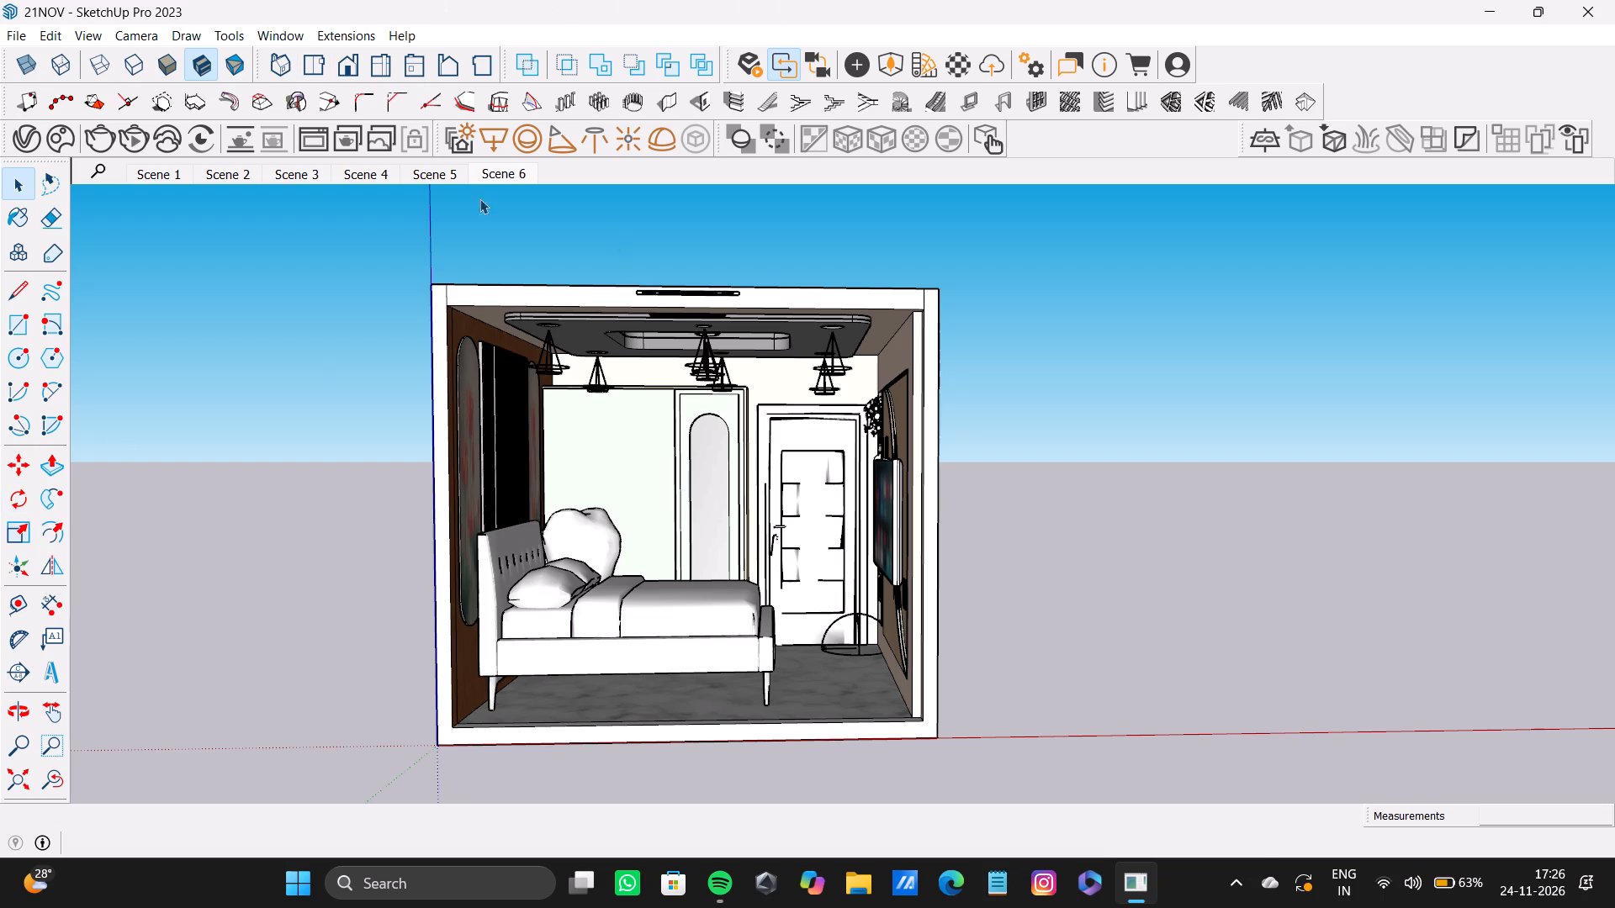
Play the scene animation to review the bedroom views, pausing and closing the playback during Scene 3.
{"action": "left_click", "coordinate": [82, 36]}
{"action": "left_click", "coordinate": [156, 372]}
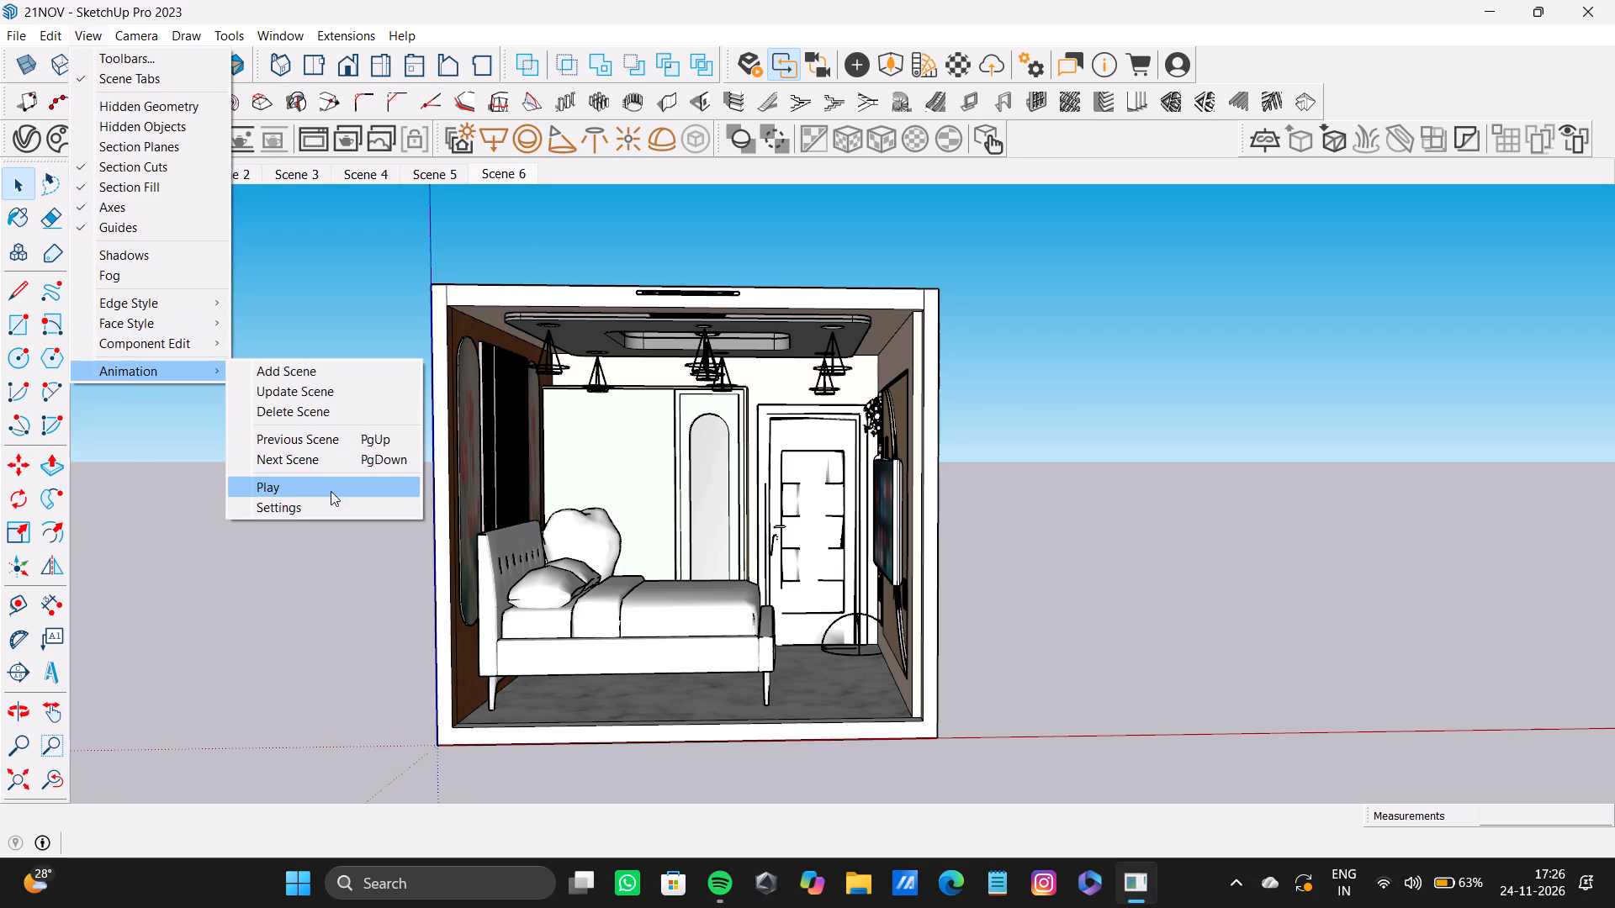
{"action": "left_click", "coordinate": [332, 494]}
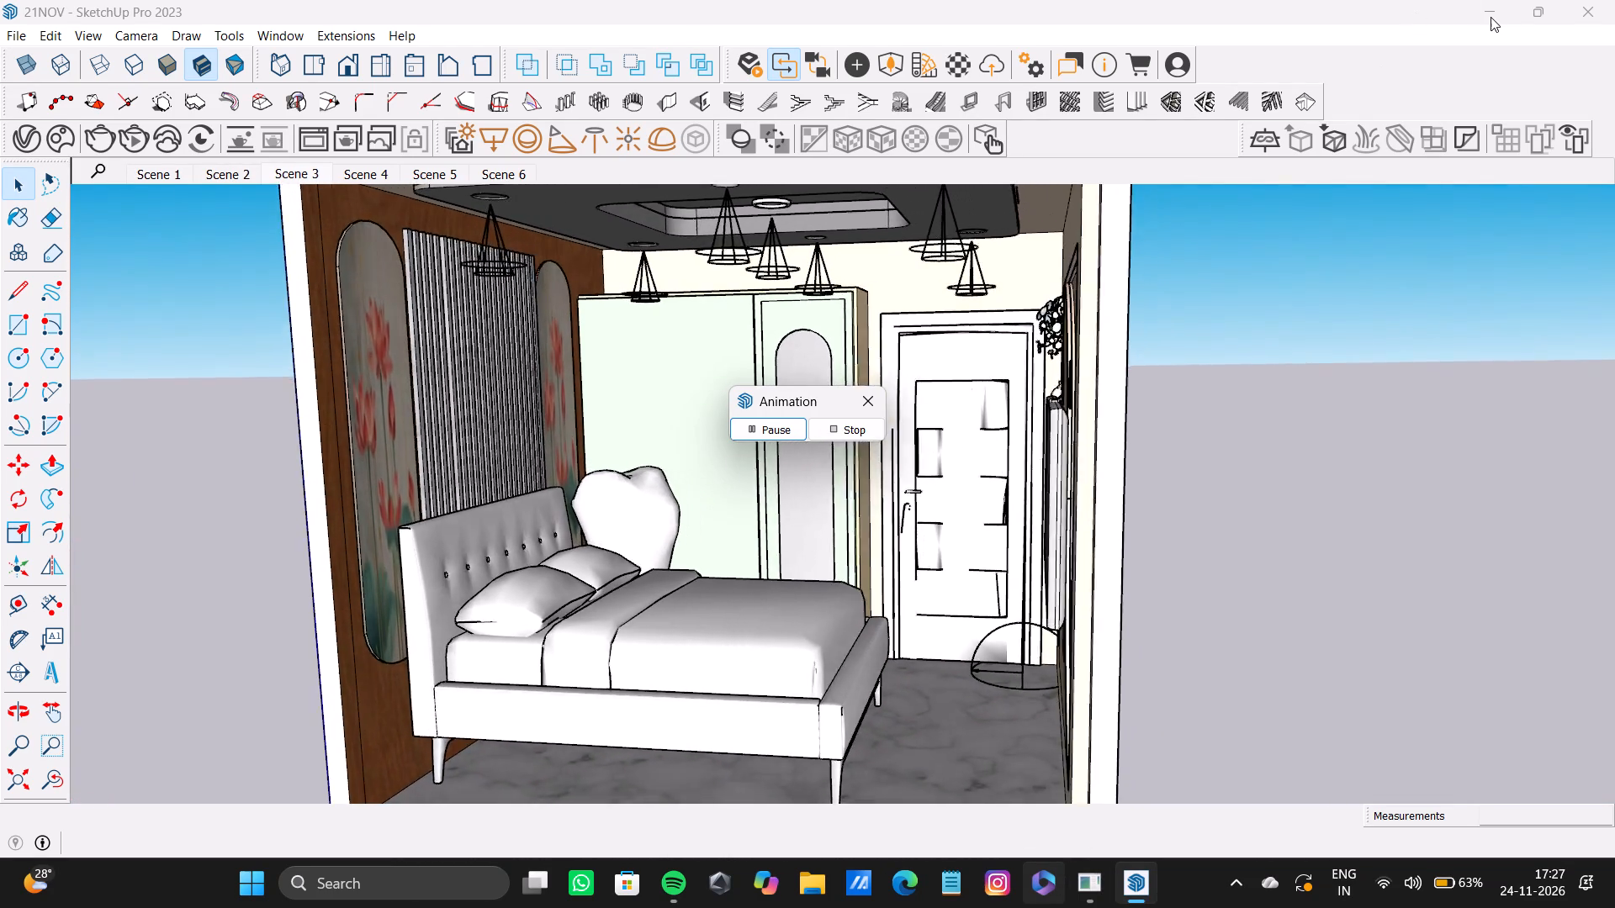
{"action": "left_click", "coordinate": [1495, 17]}
{"action": "left_click", "coordinate": [773, 428]}
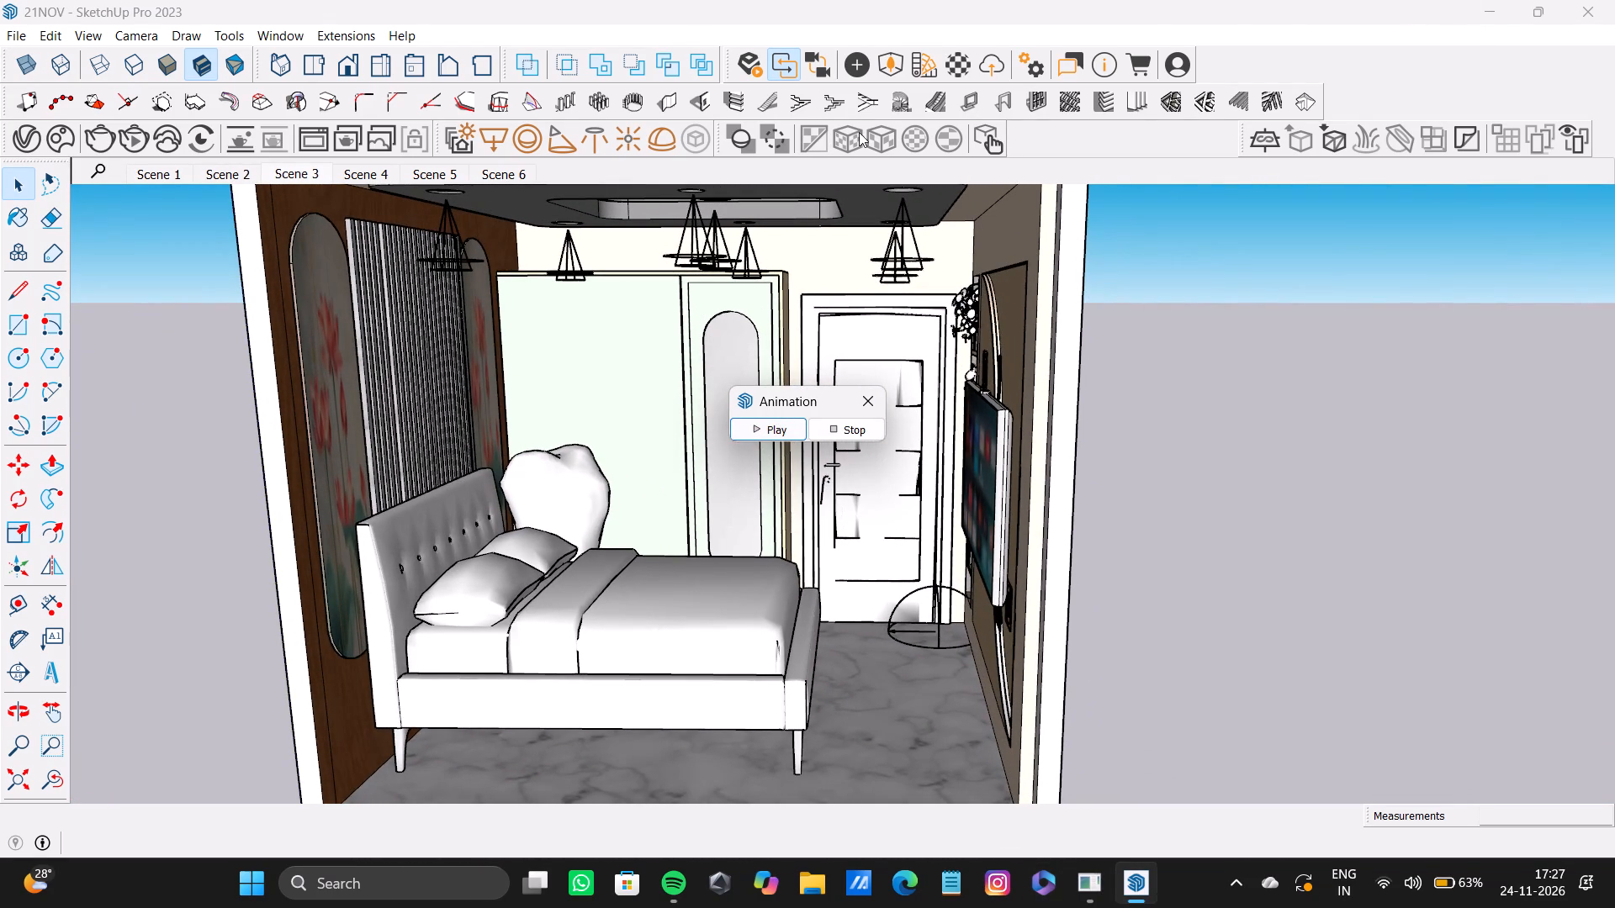
{"action": "left_click", "coordinate": [1493, 15]}
{"action": "left_click", "coordinate": [858, 403]}
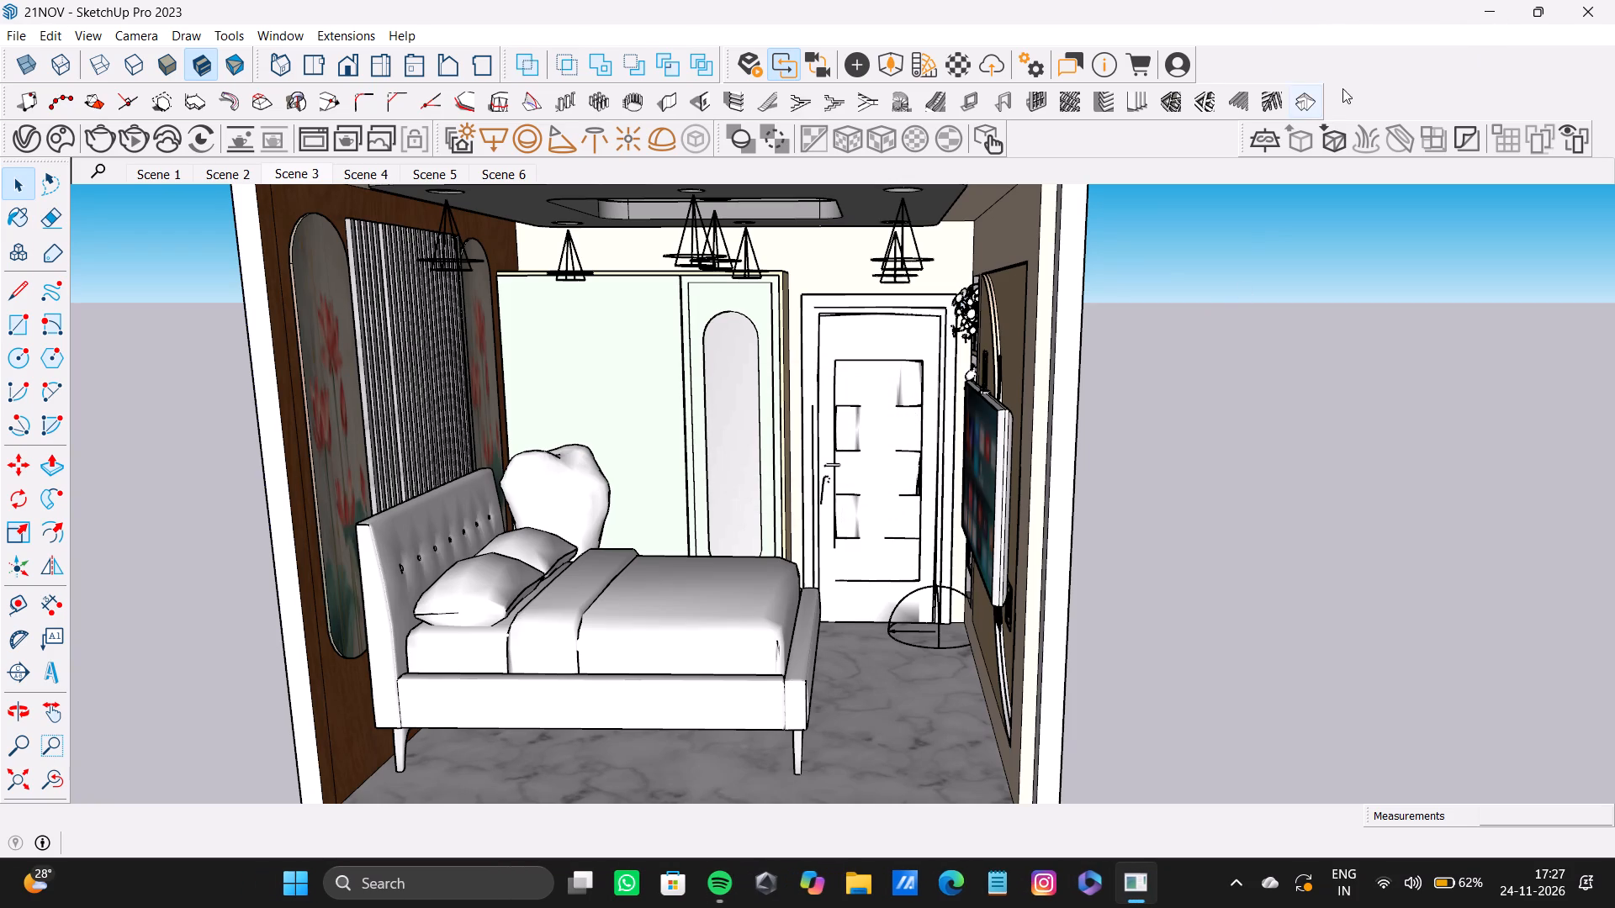
Minimize the model window and launch Fuji from the desktop.
{"action": "left_click", "coordinate": [1484, 14]}
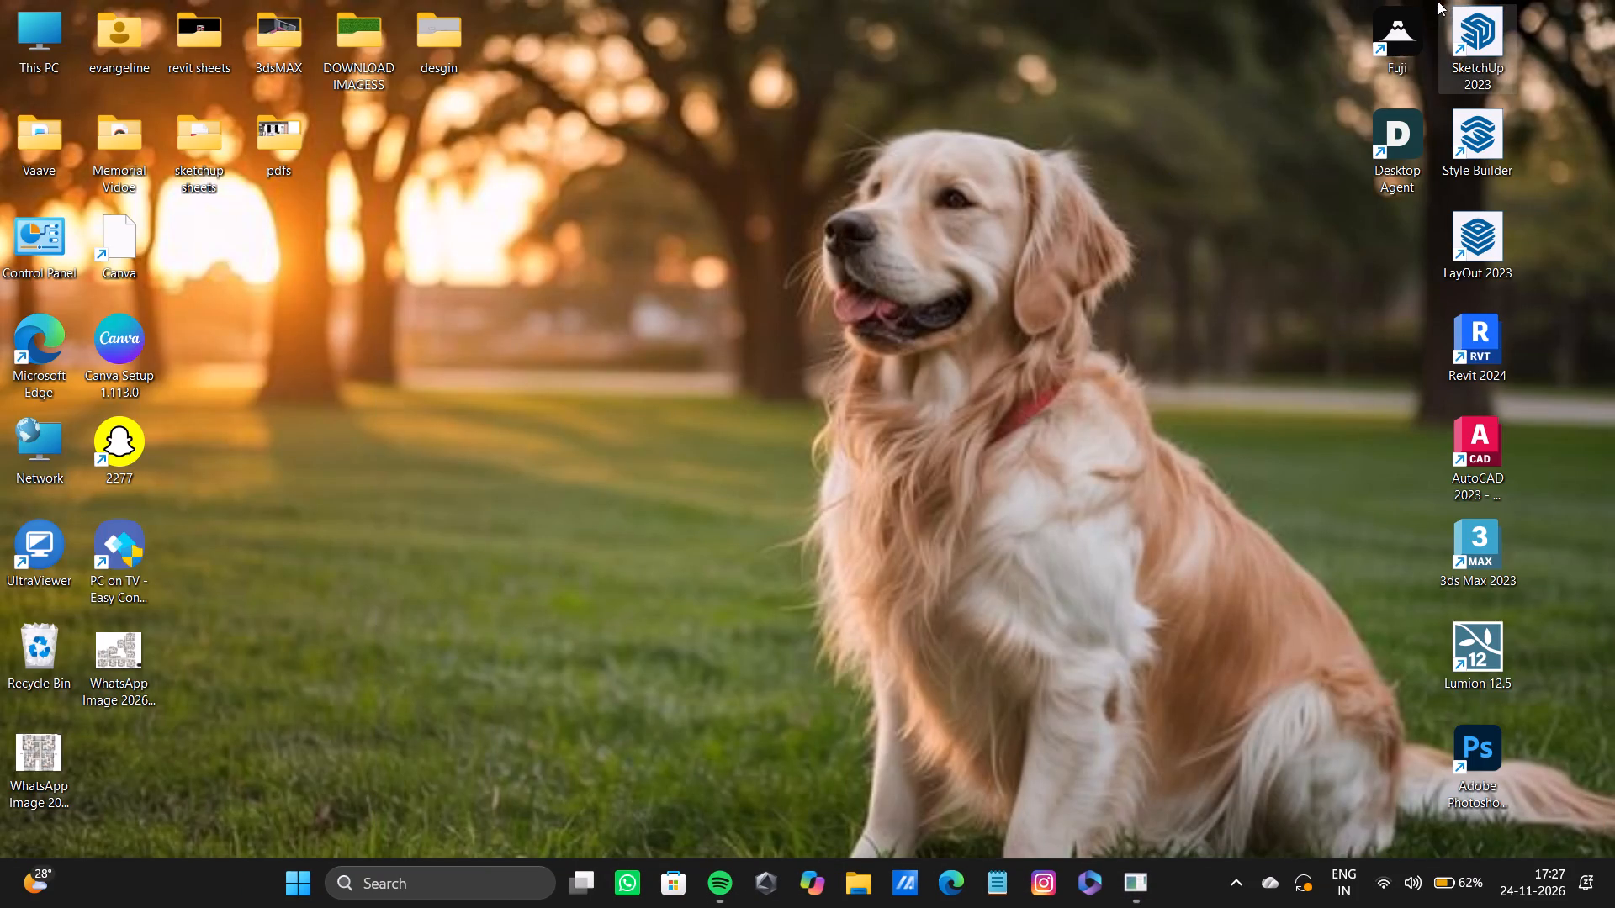
{"action": "double_click", "coordinate": [1414, 18]}
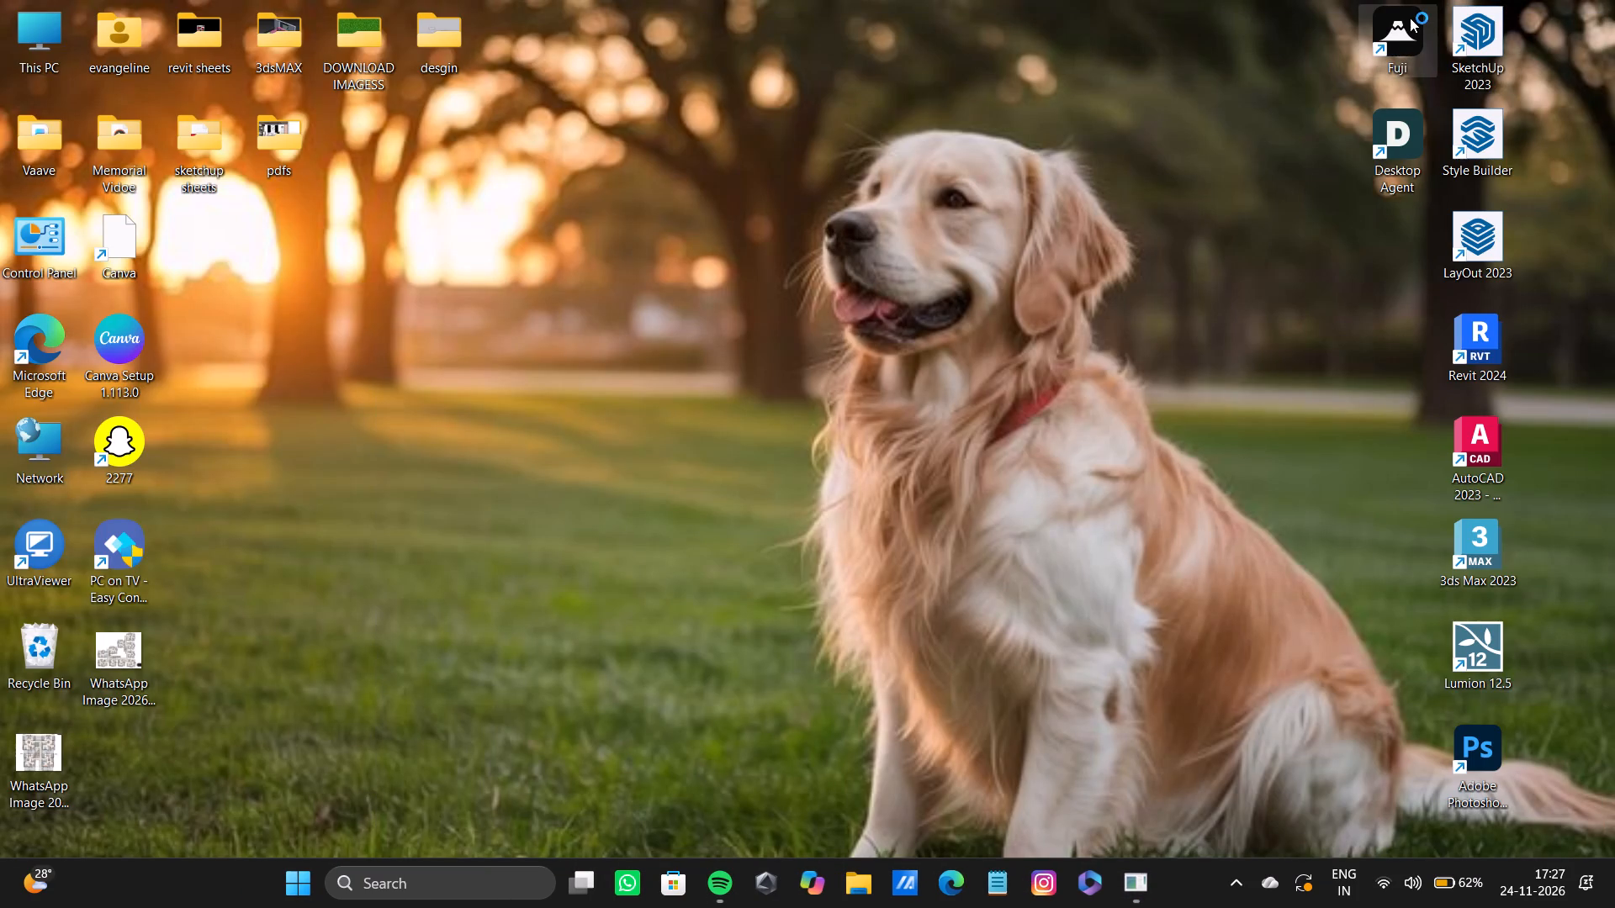
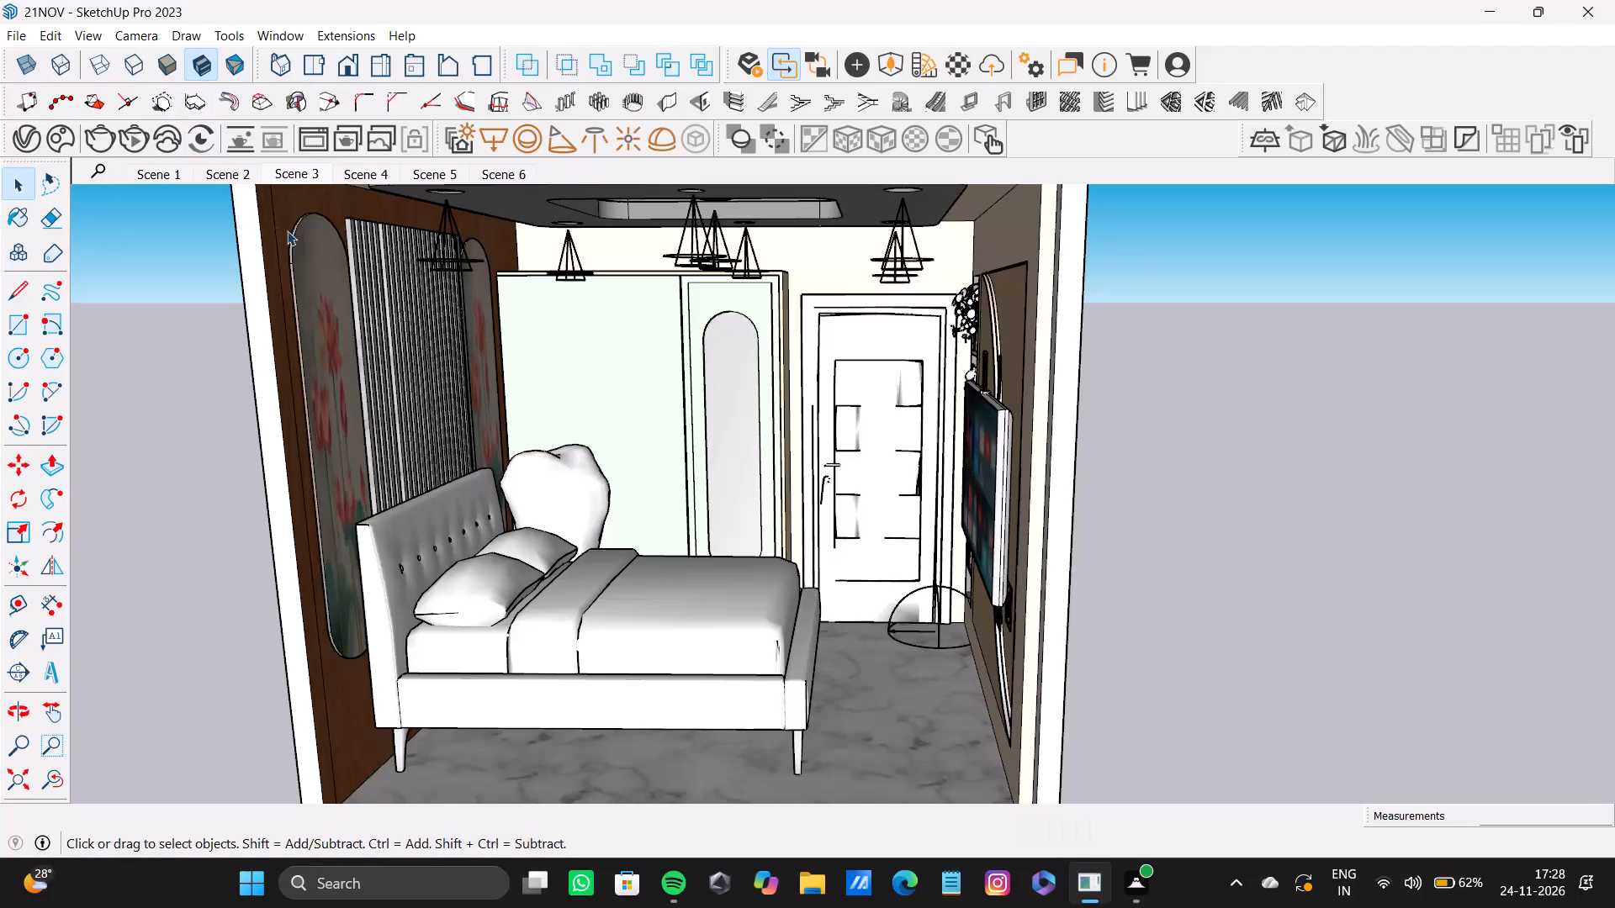
Save the current bedroom model under its existing name.
{"action": "scroll", "coordinate": [341, 304], "scroll_direction": "down", "scroll_amount": 8}
{"action": "middle_click_drag", "start_coordinate": [377, 339], "coordinate": [487, 306]}
{"action": "left_click", "coordinate": [11, 34]}
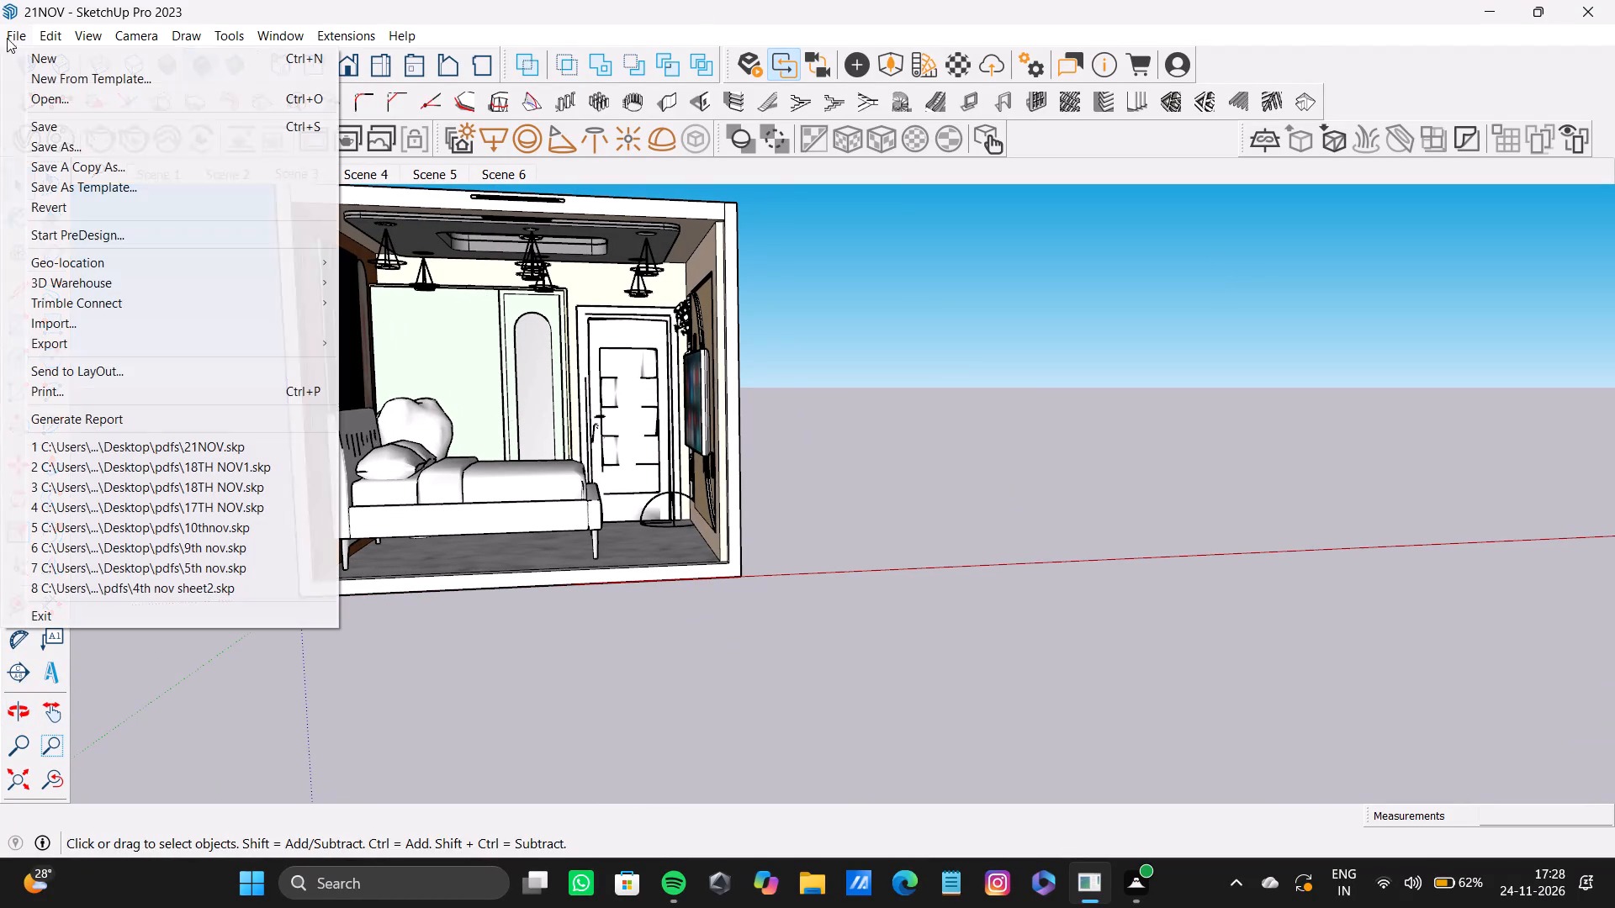
{"action": "left_click", "coordinate": [80, 124]}
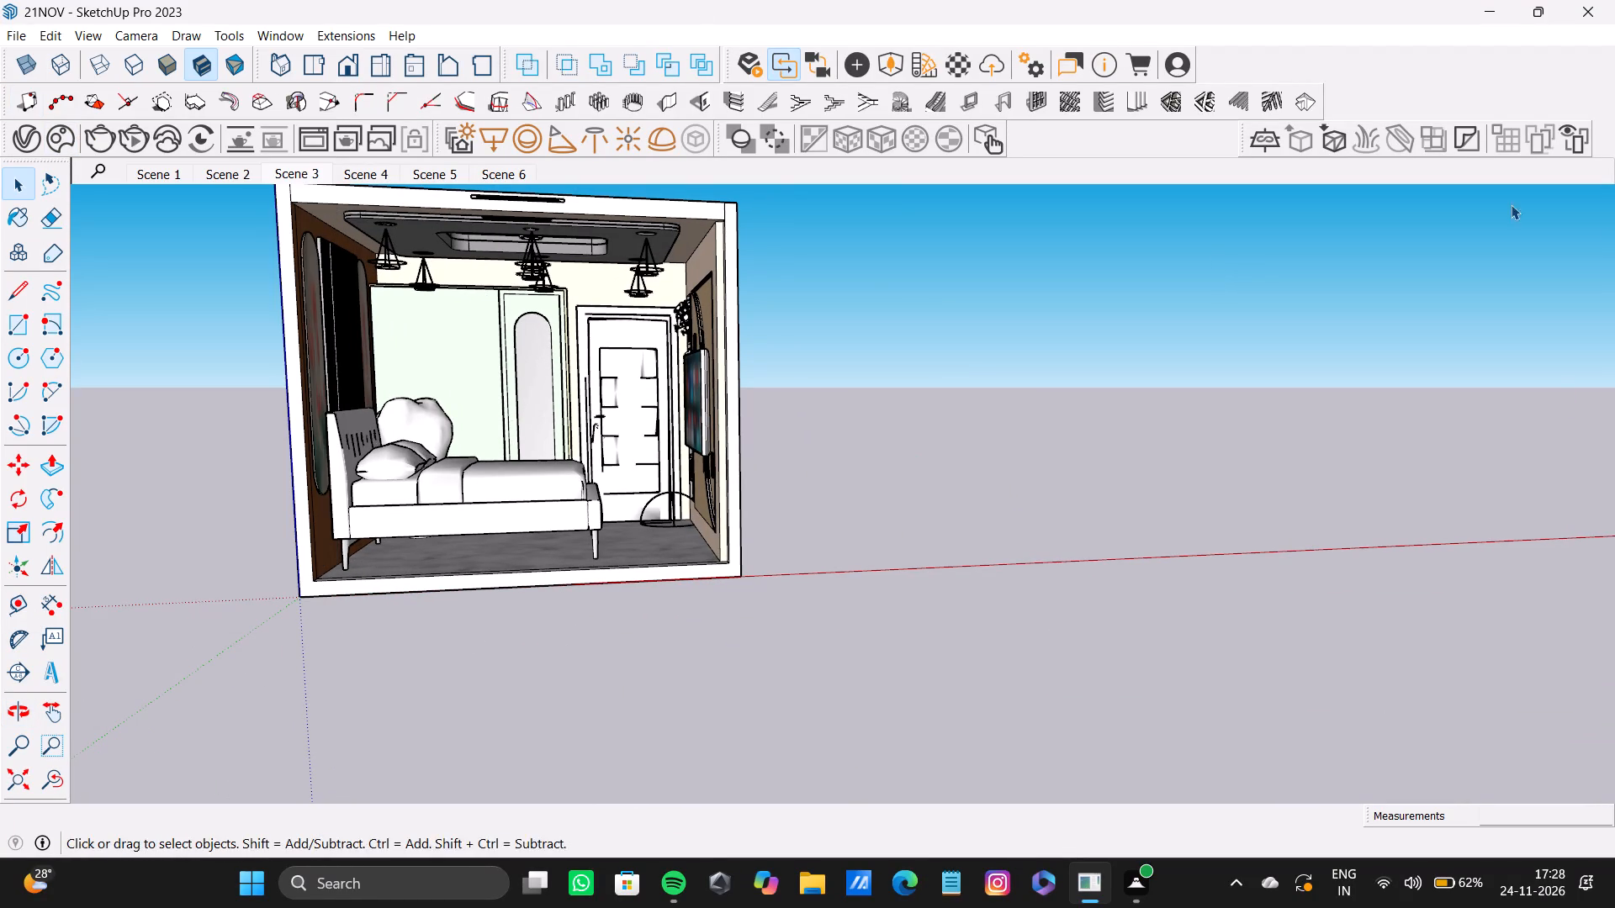
Save the model as a new SketchUp file named "24th fig1" in the pdfs folder.
{"action": "left_click", "coordinate": [15, 32]}
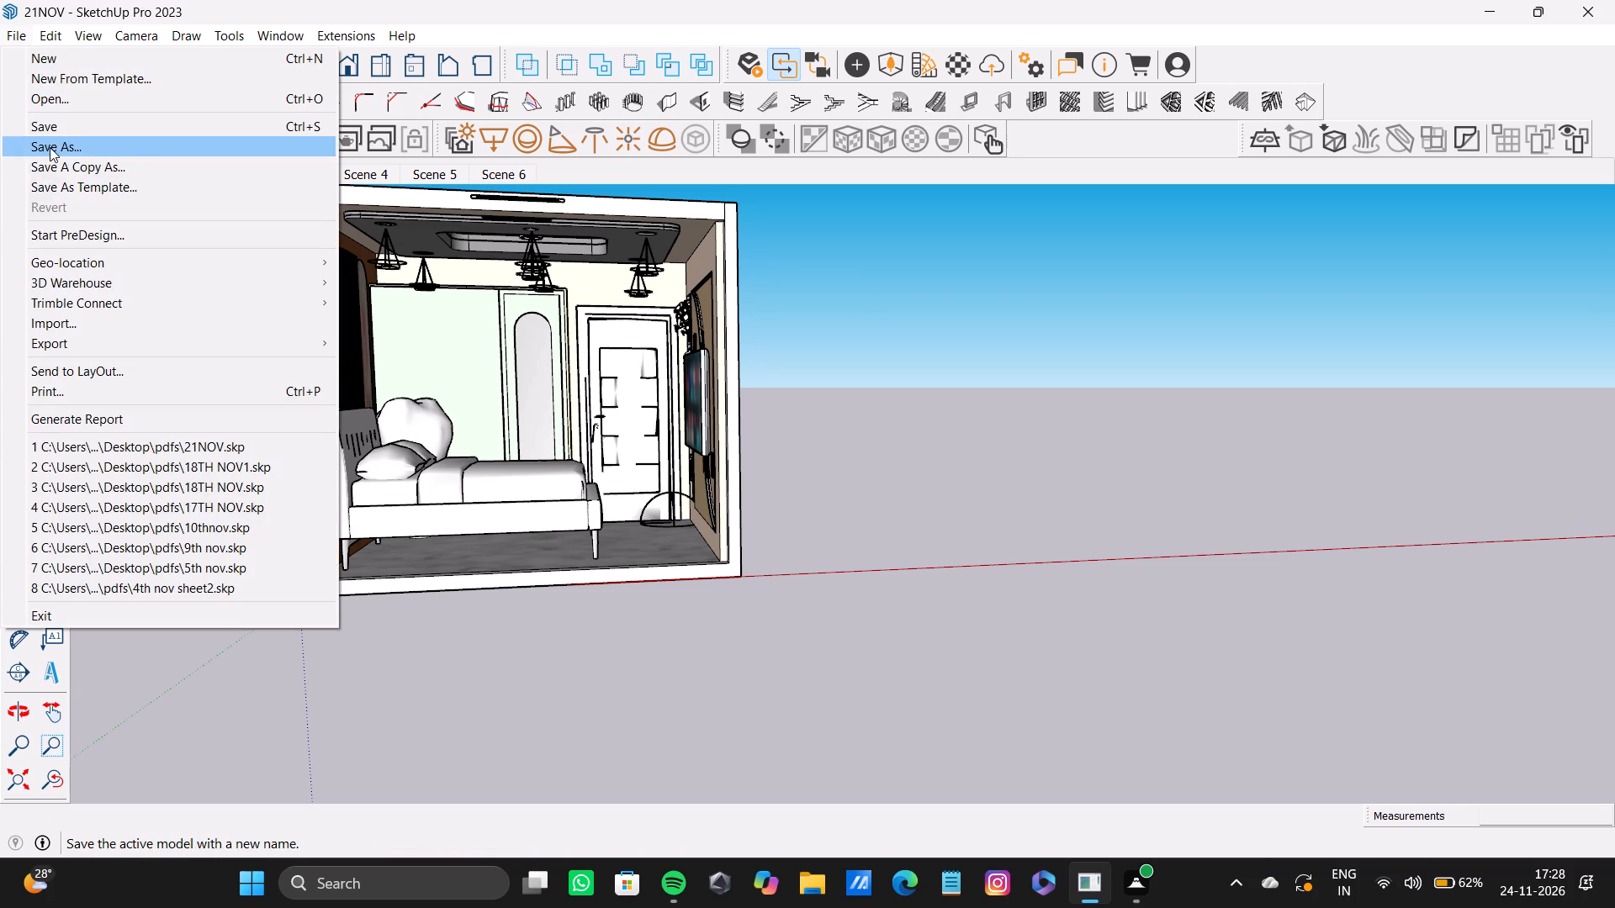
{"action": "left_click", "coordinate": [50, 147]}
{"action": "left_click_drag", "start_coordinate": [226, 360], "coordinate": [60, 383]}
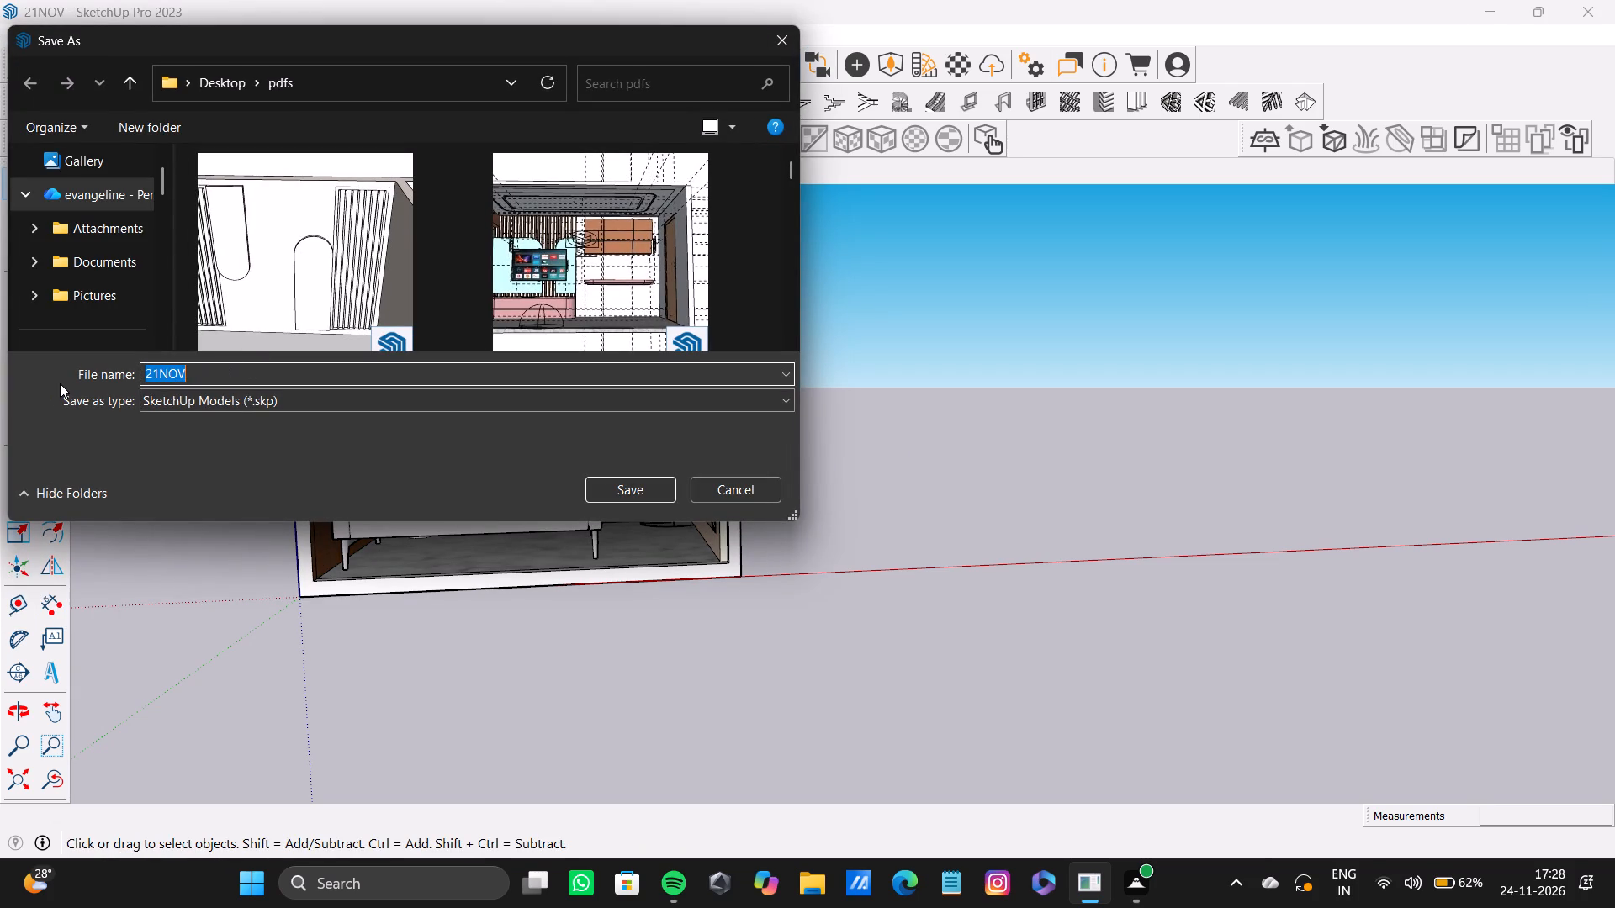
{"action": "key", "text": "BackSpace"}
{"action": "key", "text": "2"}
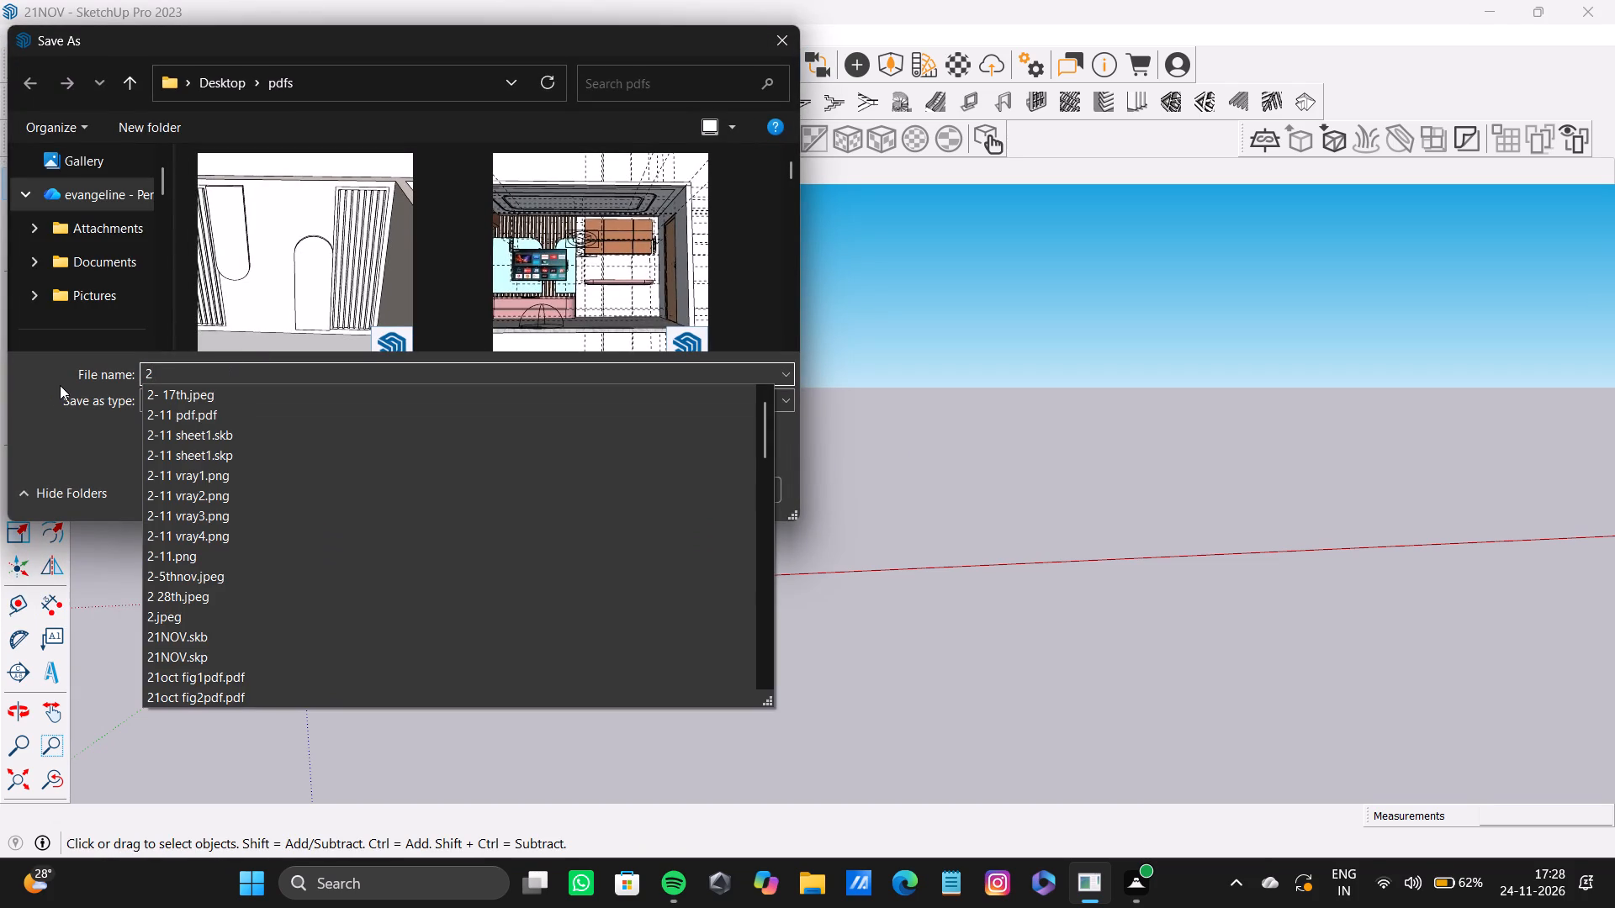
{"action": "key", "text": "4"}
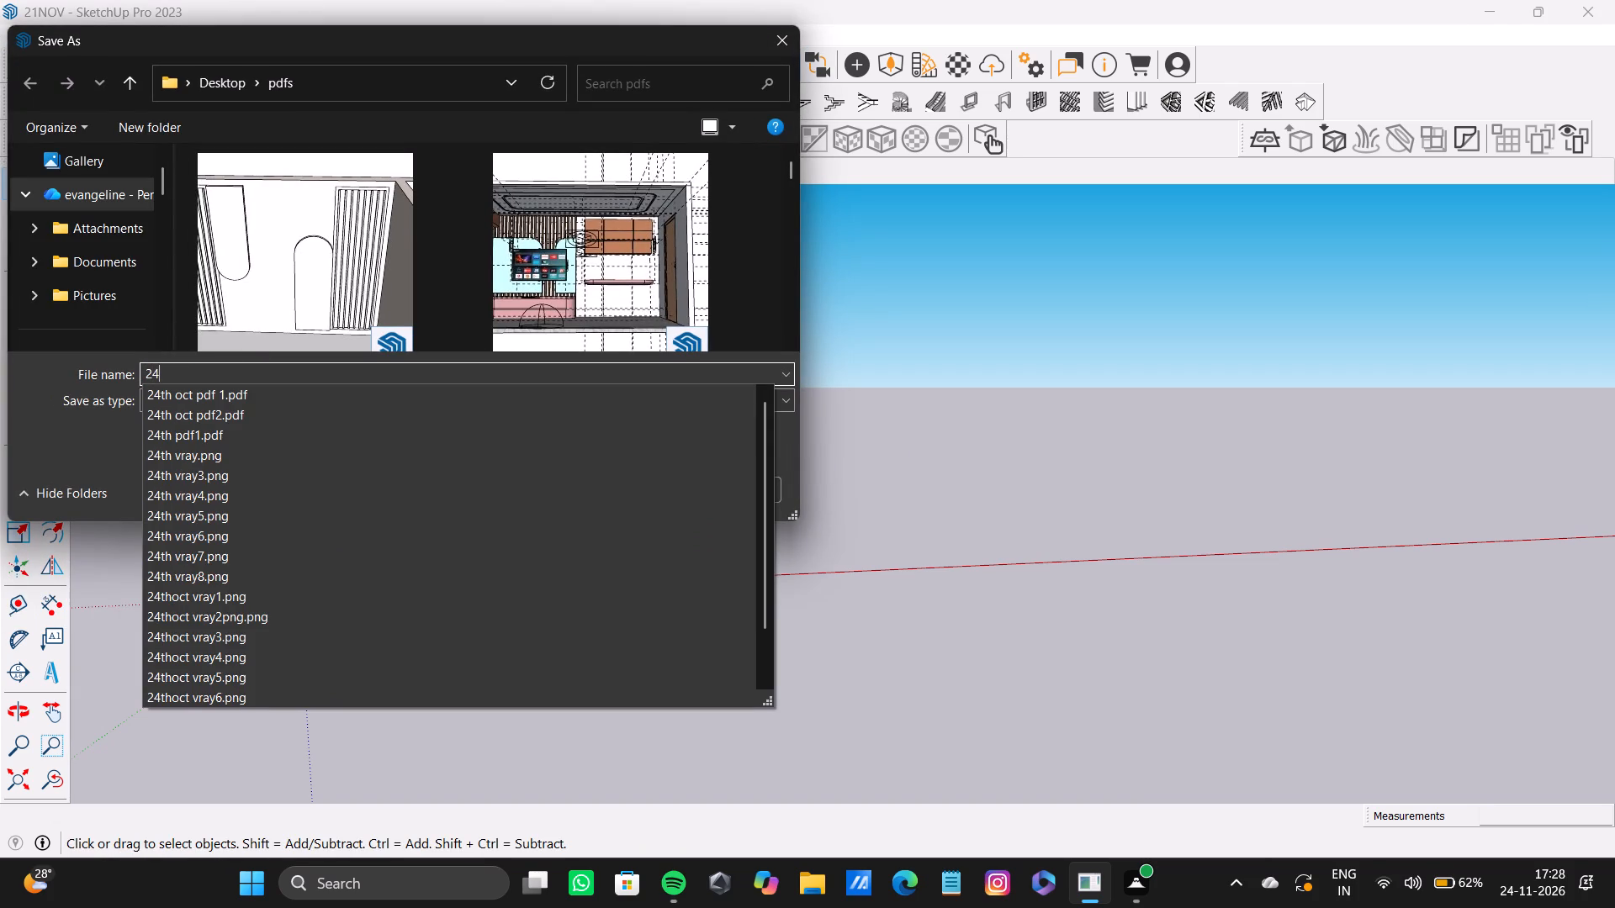
{"action": "type", "text": "th"}
{"action": "key", "text": "space"}
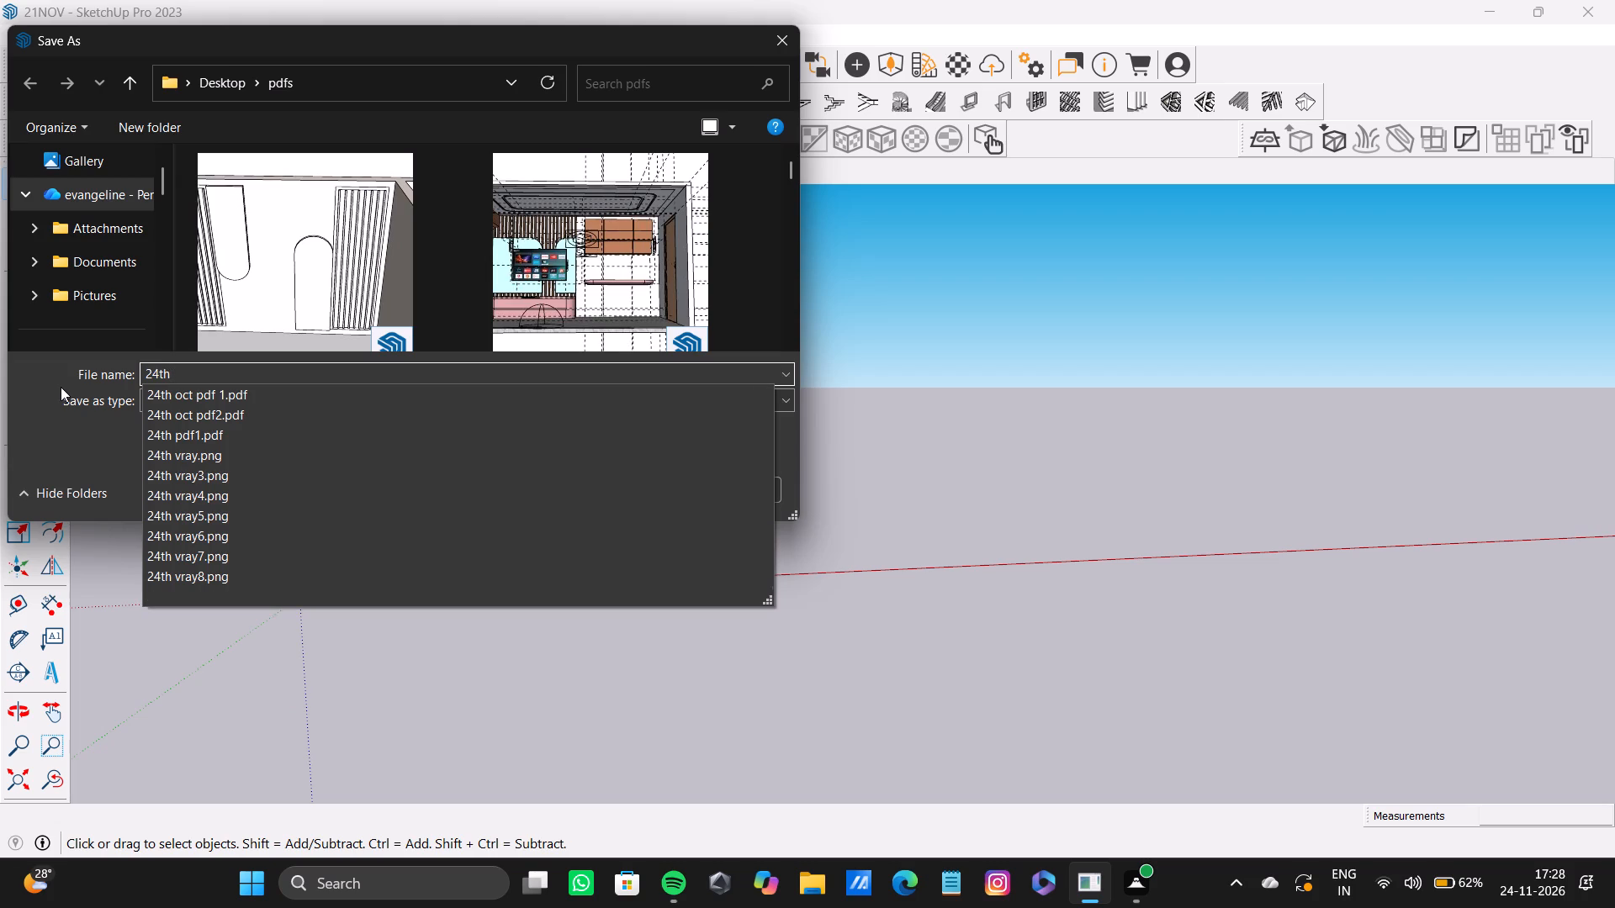
{"action": "type", "text": "fif"}
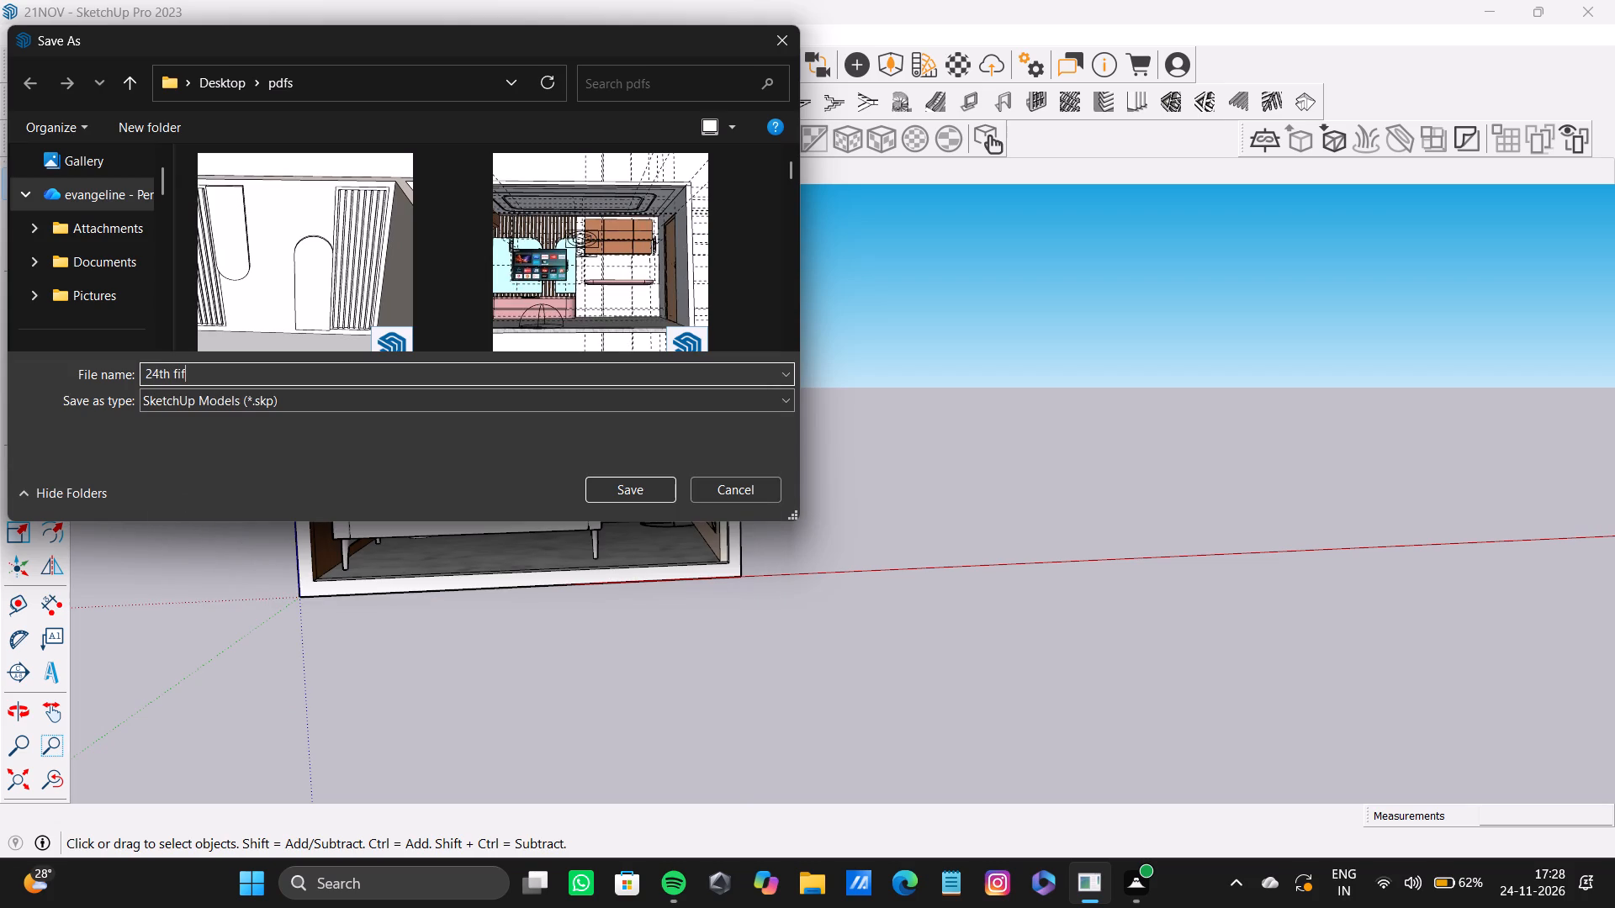
{"action": "key", "text": "BackSpace"}
{"action": "type", "text": "g1"}
{"action": "key", "text": "Return"}
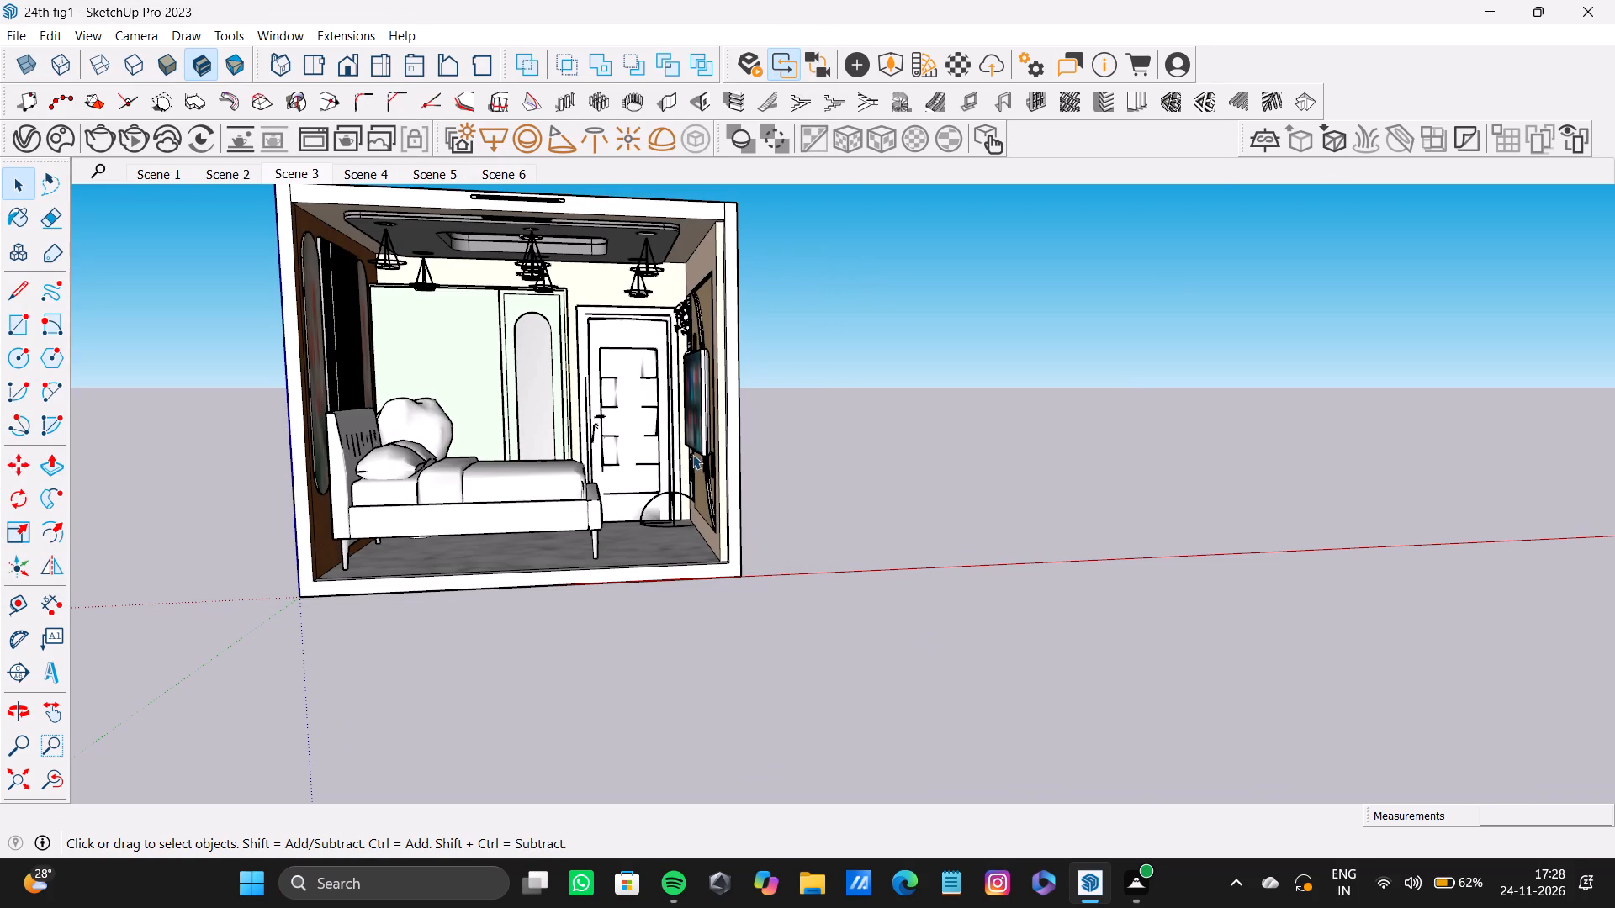
Draw a large ground rectangle of about 3319 sq ft beside the bedroom along the red axis.
{"action": "scroll", "coordinate": [692, 453], "scroll_direction": "down", "scroll_amount": 9}
{"action": "middle_click_drag", "start_coordinate": [740, 455], "coordinate": [526, 497]}
{"action": "scroll", "coordinate": [643, 444], "scroll_direction": "down", "scroll_amount": 4}
{"action": "middle_click_drag", "start_coordinate": [643, 446], "coordinate": [620, 513], "text": "shift"}
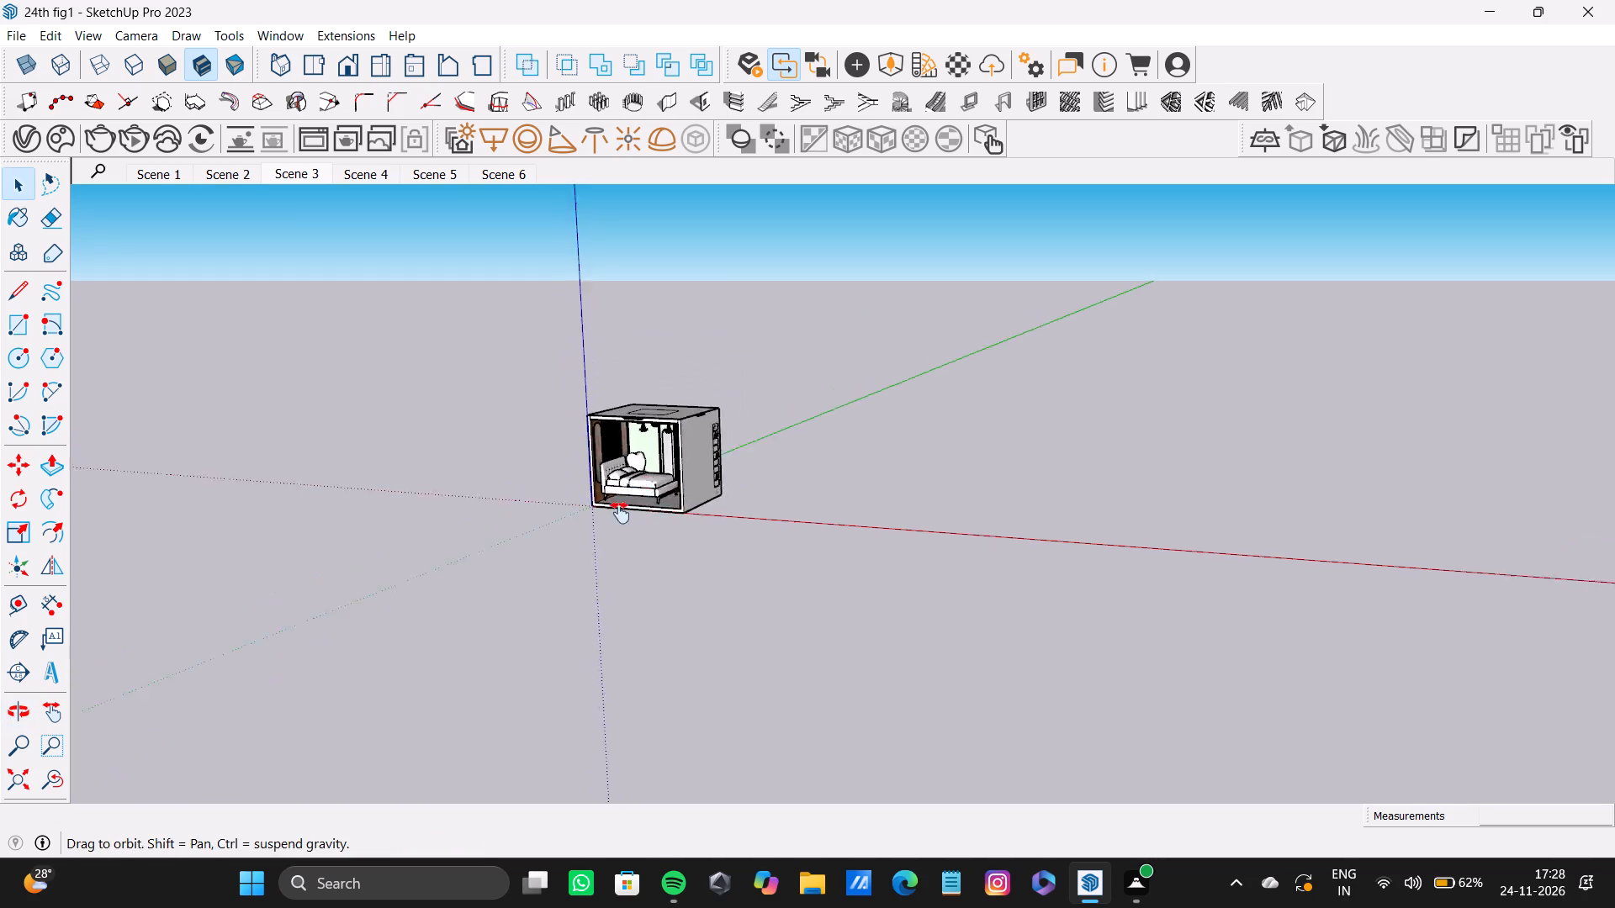
{"action": "middle_click_drag", "start_coordinate": [620, 513], "coordinate": [741, 664], "text": "shift"}
{"action": "left_click", "coordinate": [7, 317]}
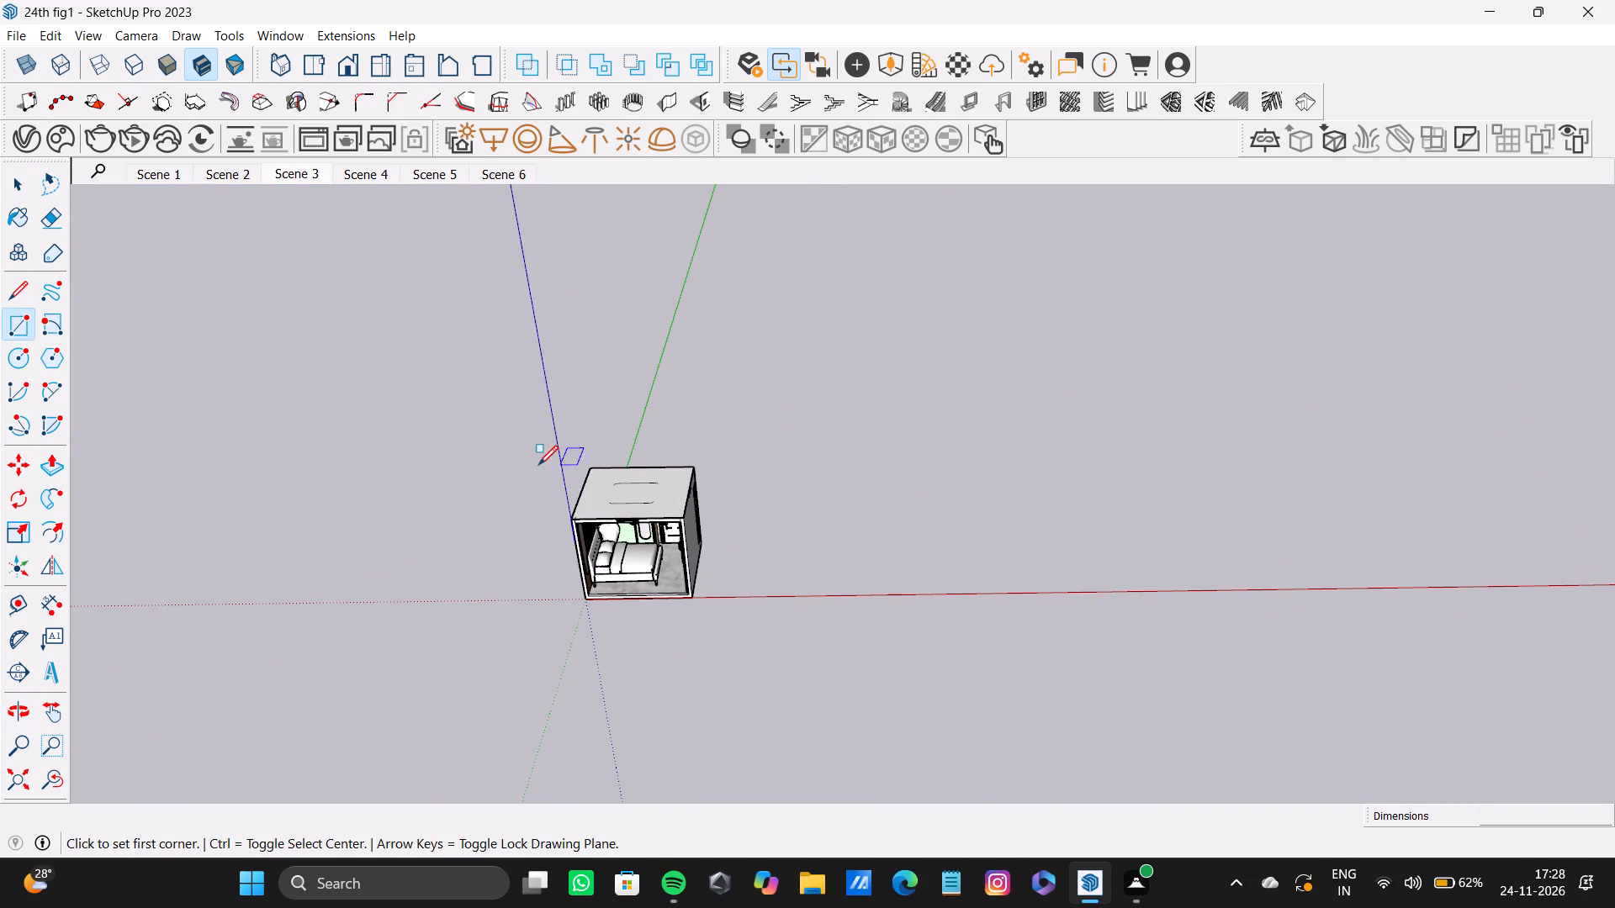
{"action": "left_click_drag", "start_coordinate": [805, 336], "coordinate": [823, 335]}
{"action": "scroll", "coordinate": [1355, 663], "scroll_direction": "down", "scroll_amount": 2}
{"action": "middle_click_drag", "start_coordinate": [1354, 663], "coordinate": [1134, 606]}
{"action": "left_click", "coordinate": [1305, 634]}
{"action": "key", "text": "space"}
Place a row of parallel guides across the rectangle, starting at its edge nearest the bedroom and spaced roughly 2' 6" apart.
{"action": "key", "text": "t"}
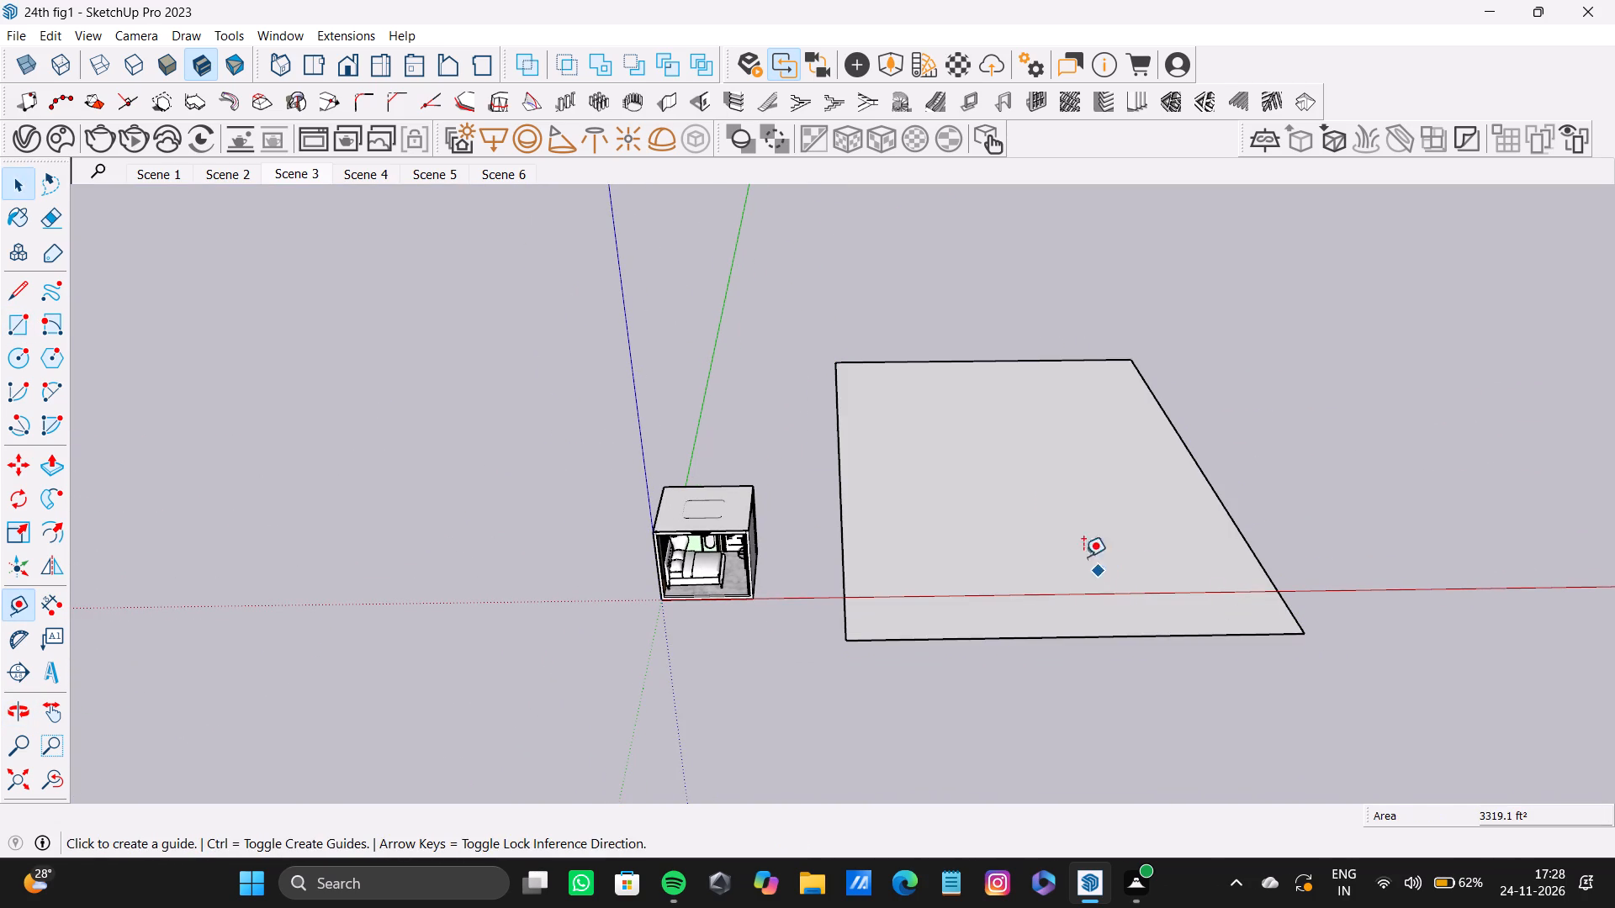
{"action": "left_click", "coordinate": [840, 467]}
{"action": "double_click", "coordinate": [860, 473]}
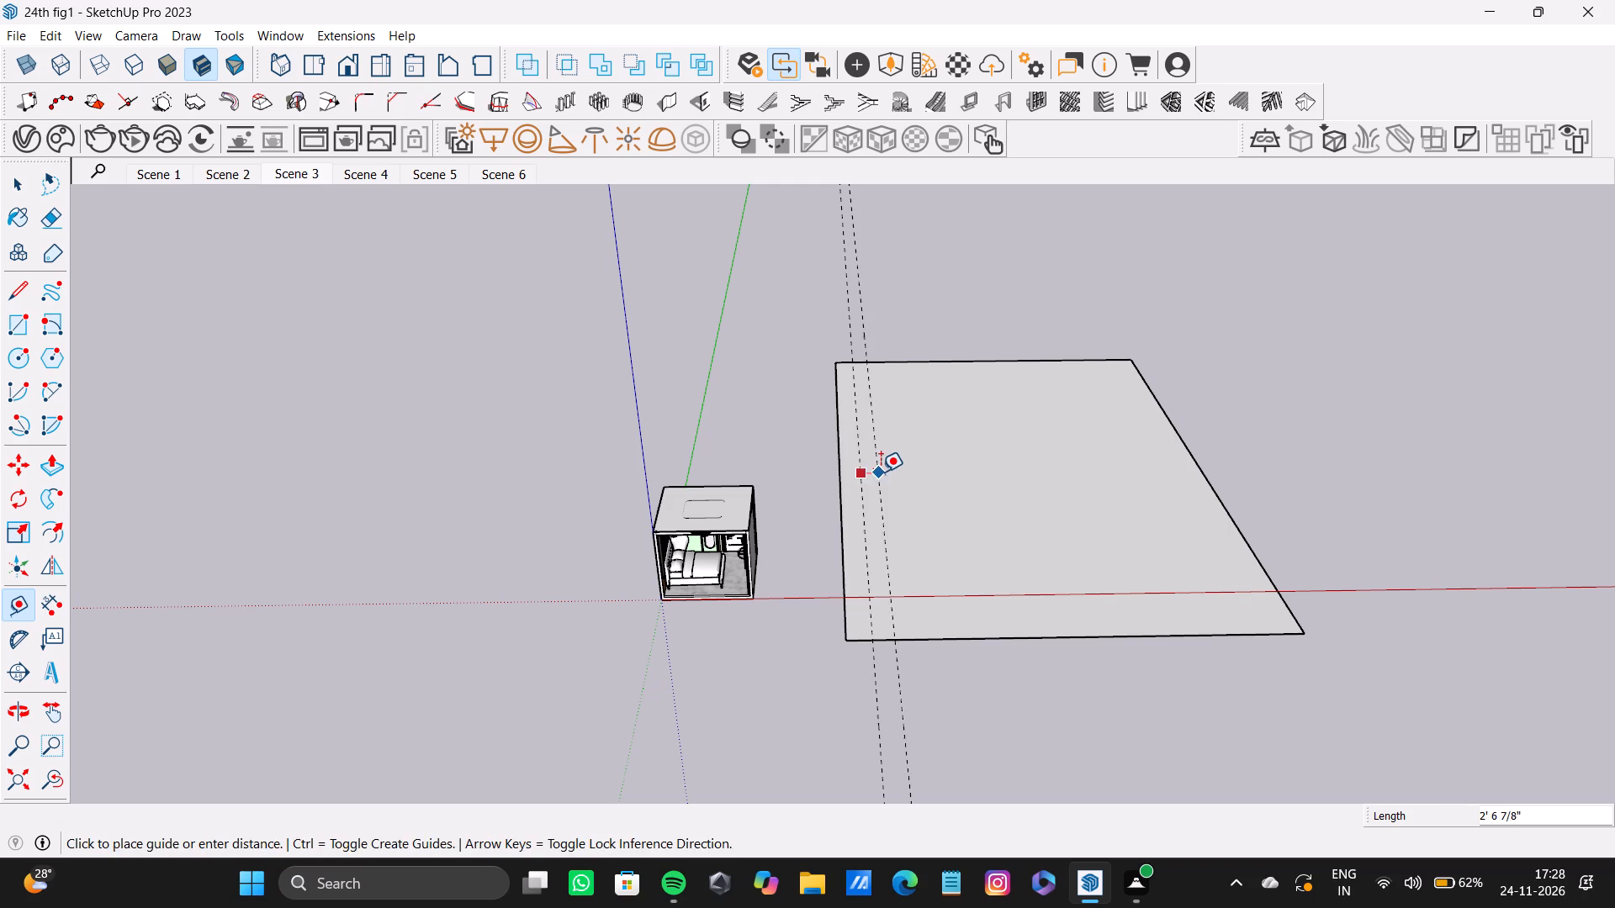
{"action": "double_click", "coordinate": [881, 472]}
{"action": "double_click", "coordinate": [910, 463]}
{"action": "double_click", "coordinate": [931, 465]}
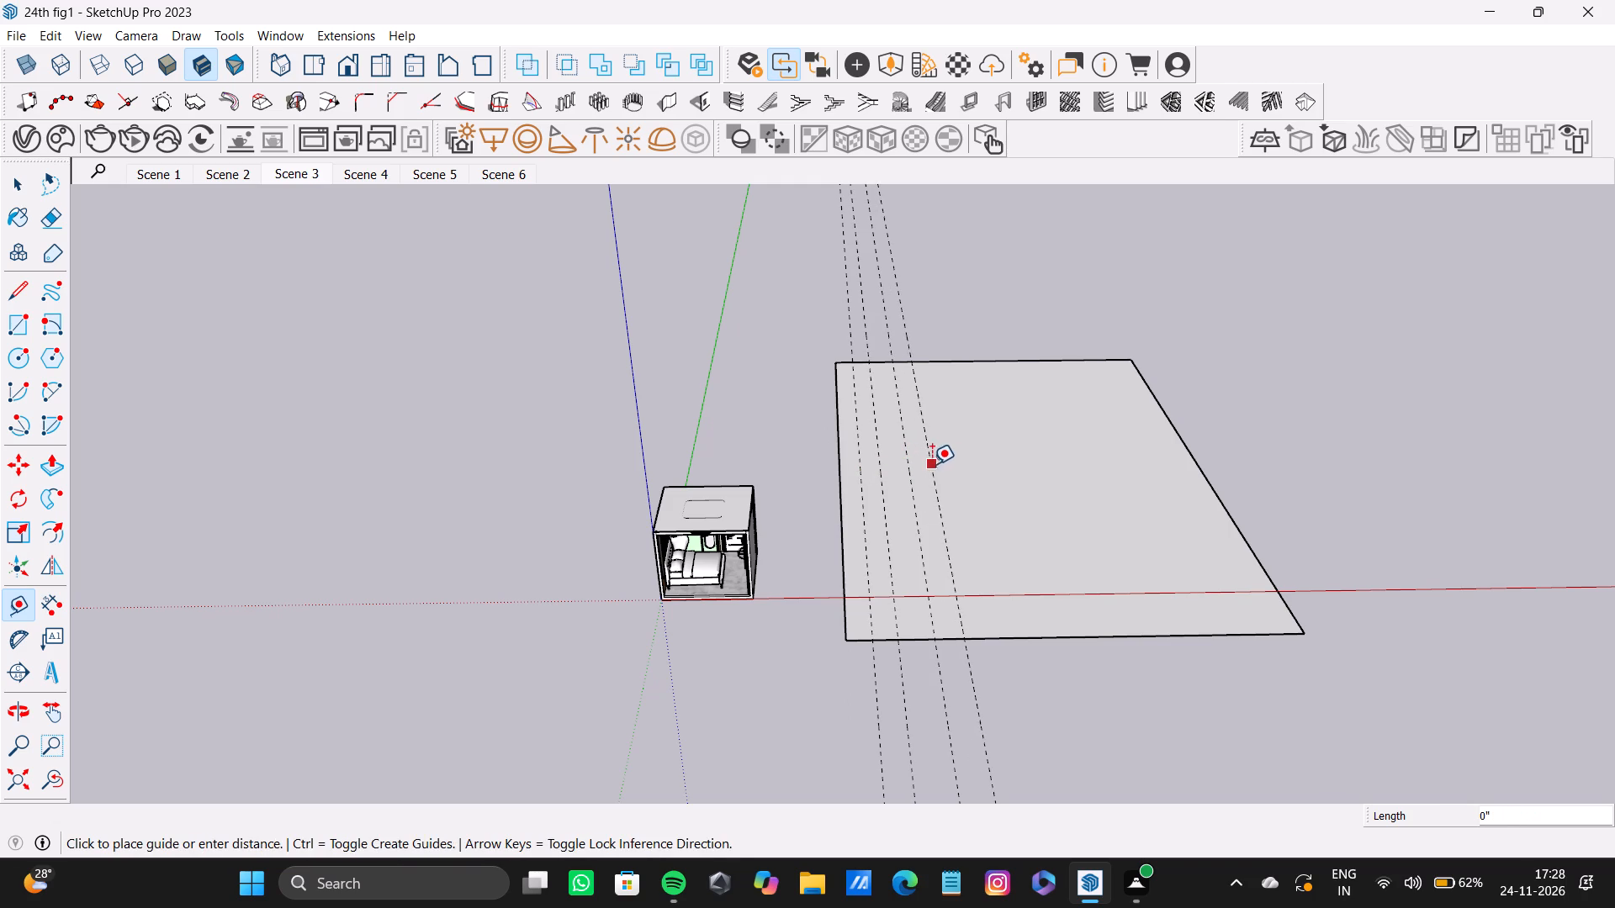
{"action": "double_click", "coordinate": [946, 464]}
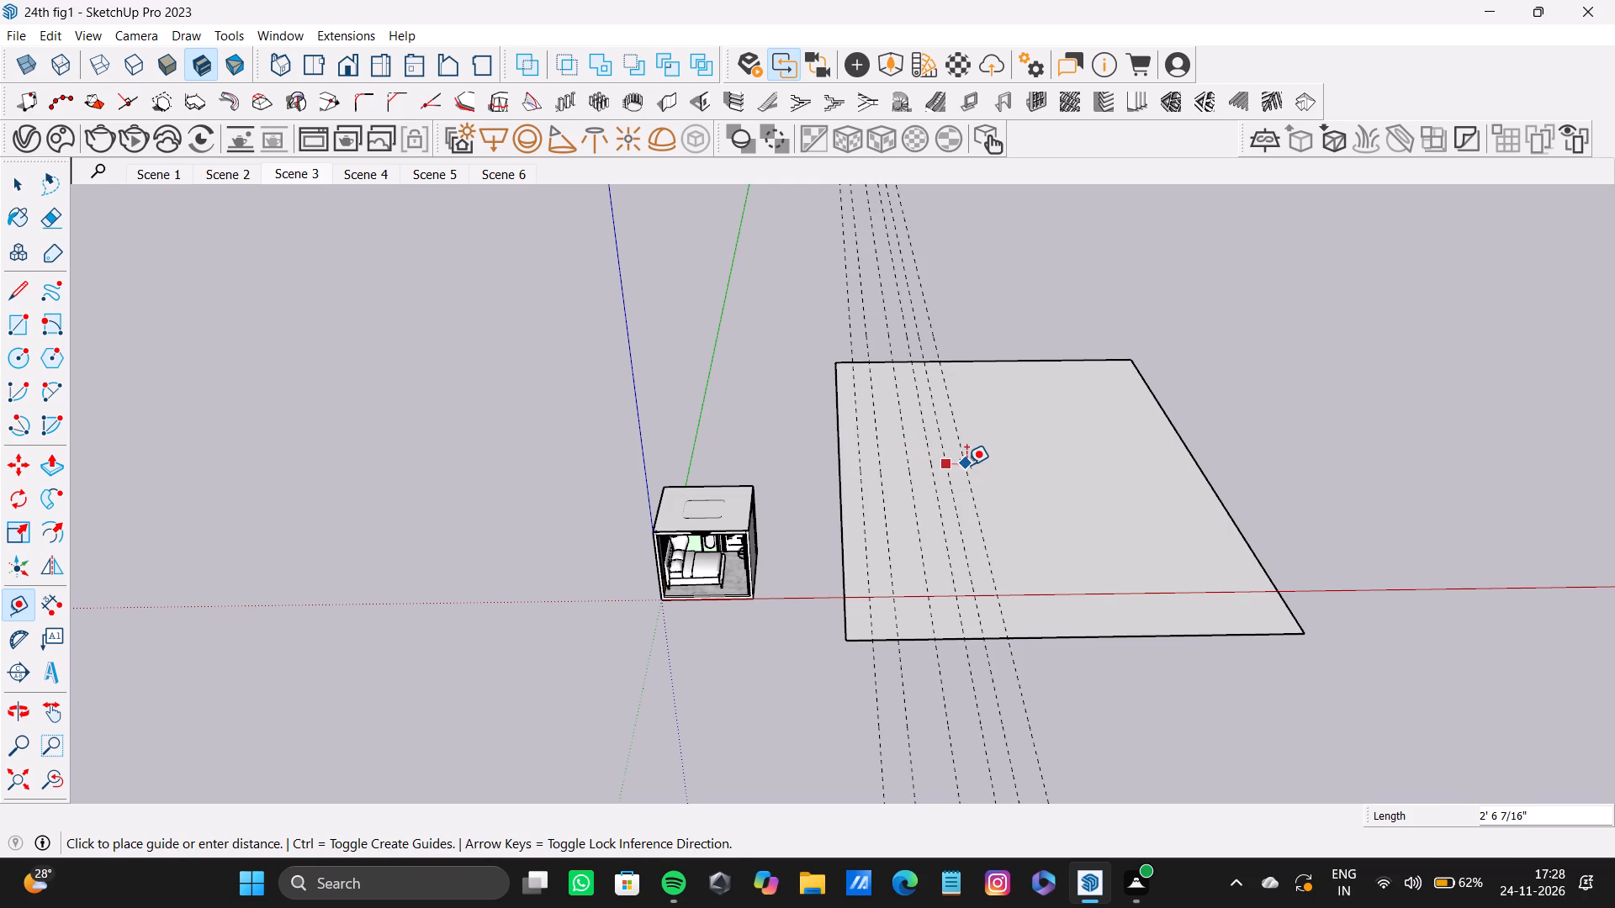
{"action": "double_click", "coordinate": [966, 465]}
{"action": "double_click", "coordinate": [990, 462]}
{"action": "left_click", "coordinate": [1019, 466]}
{"action": "left_click_drag", "start_coordinate": [1019, 466], "coordinate": [1030, 466]}
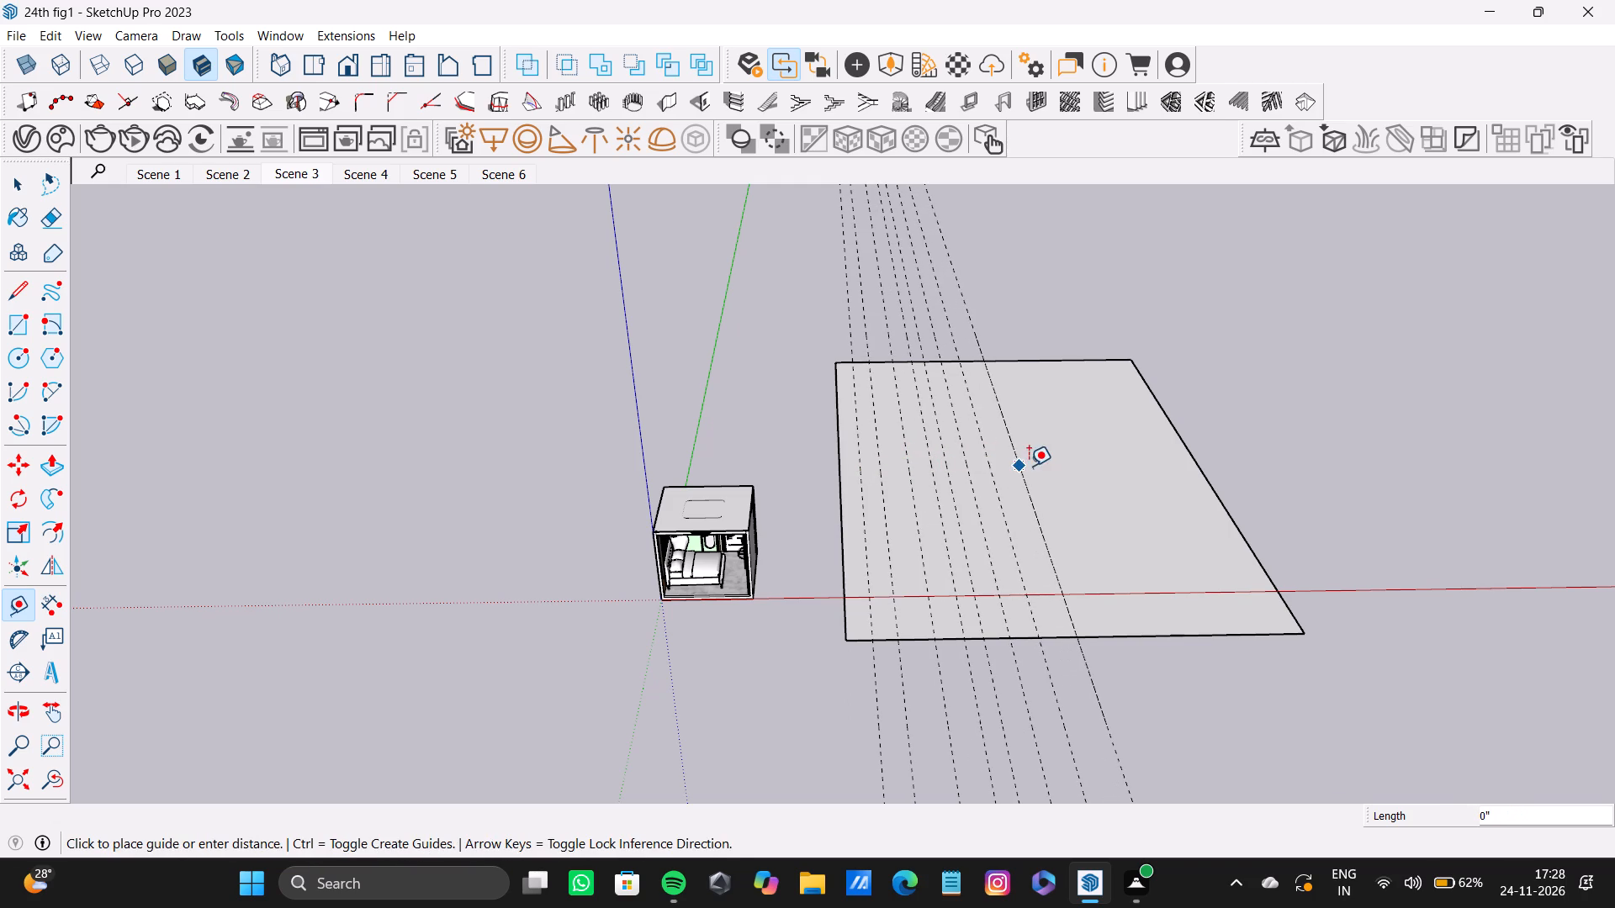
Add in-between parallel guides to fill the wider gaps in the row on the bedroom side of the rectangle.
{"action": "double_click", "coordinate": [1003, 472]}
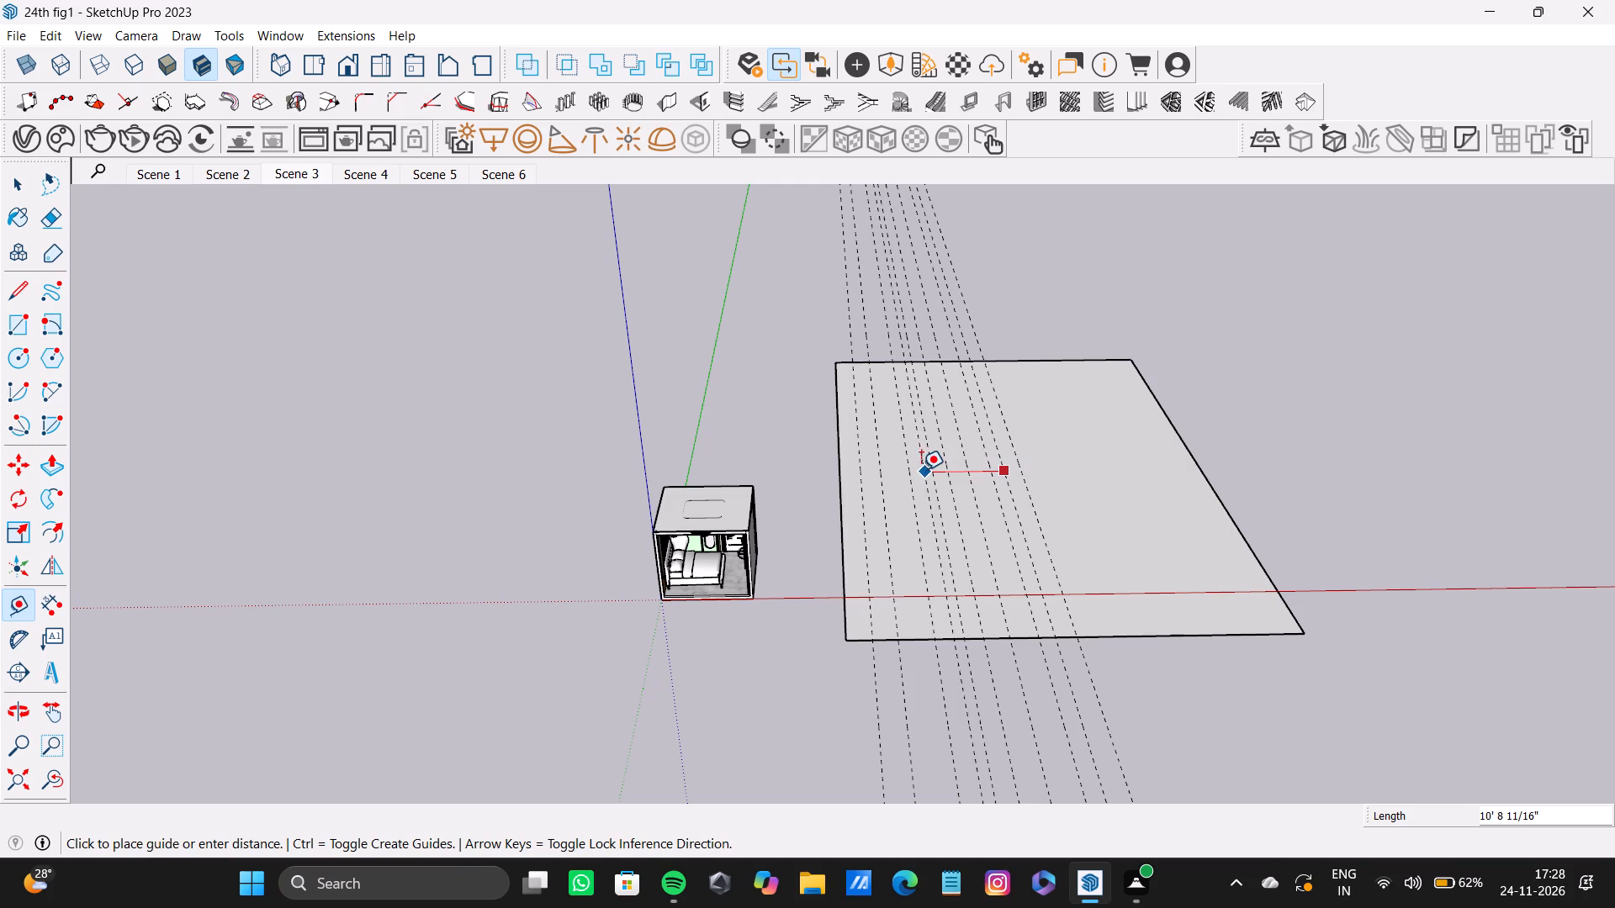
{"action": "double_click", "coordinate": [898, 477]}
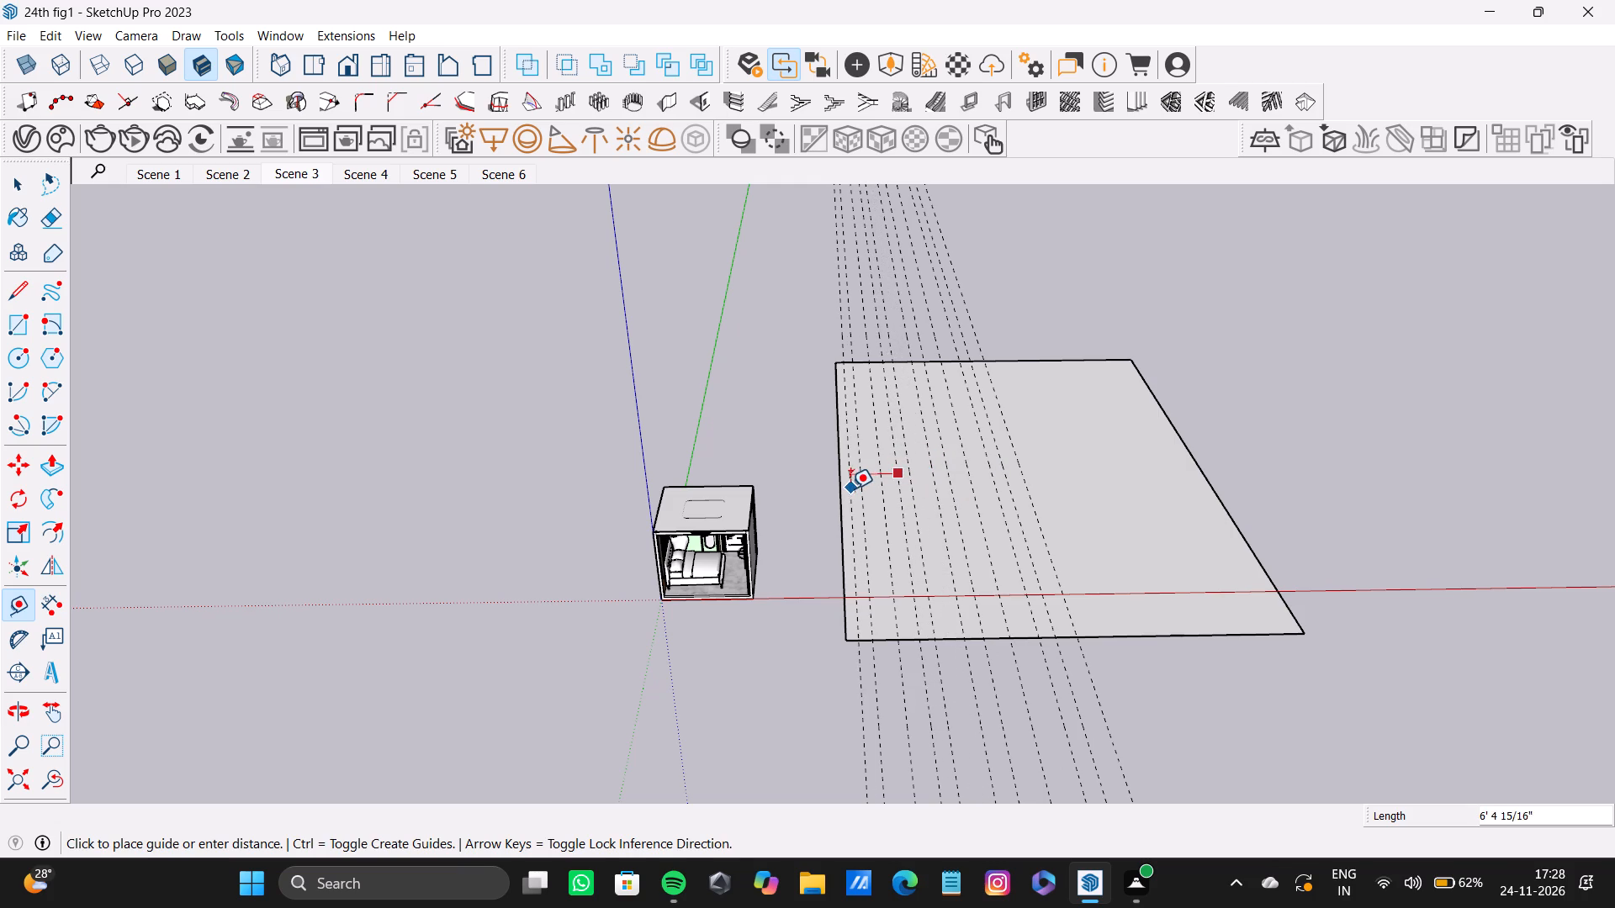
{"action": "double_click", "coordinate": [850, 488]}
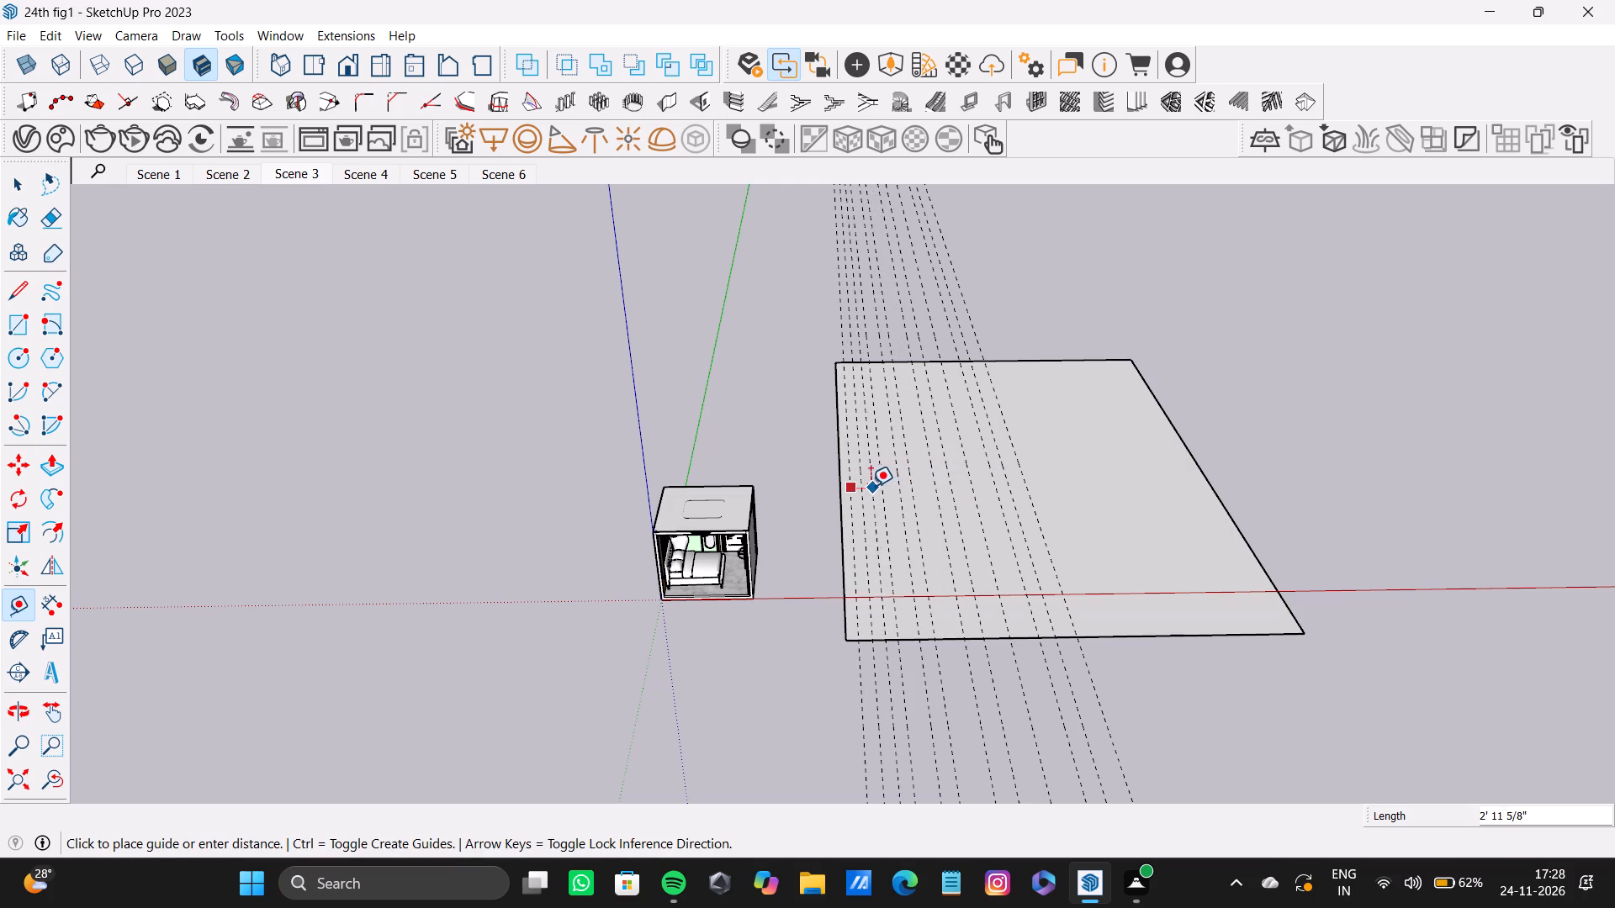
{"action": "double_click", "coordinate": [873, 486]}
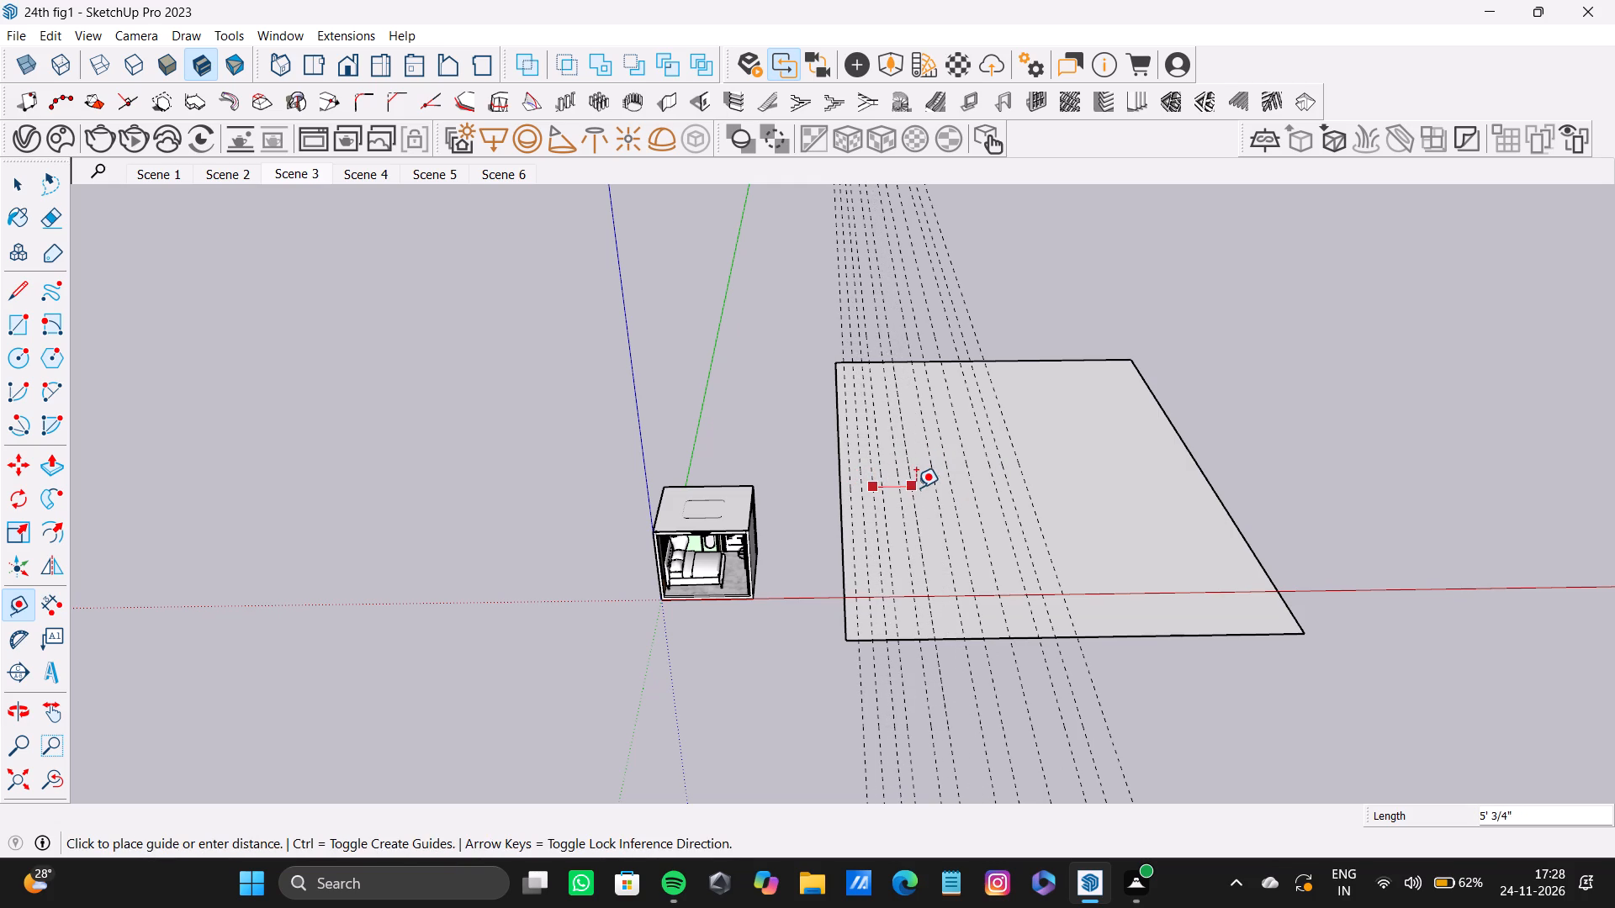
{"action": "double_click", "coordinate": [923, 488]}
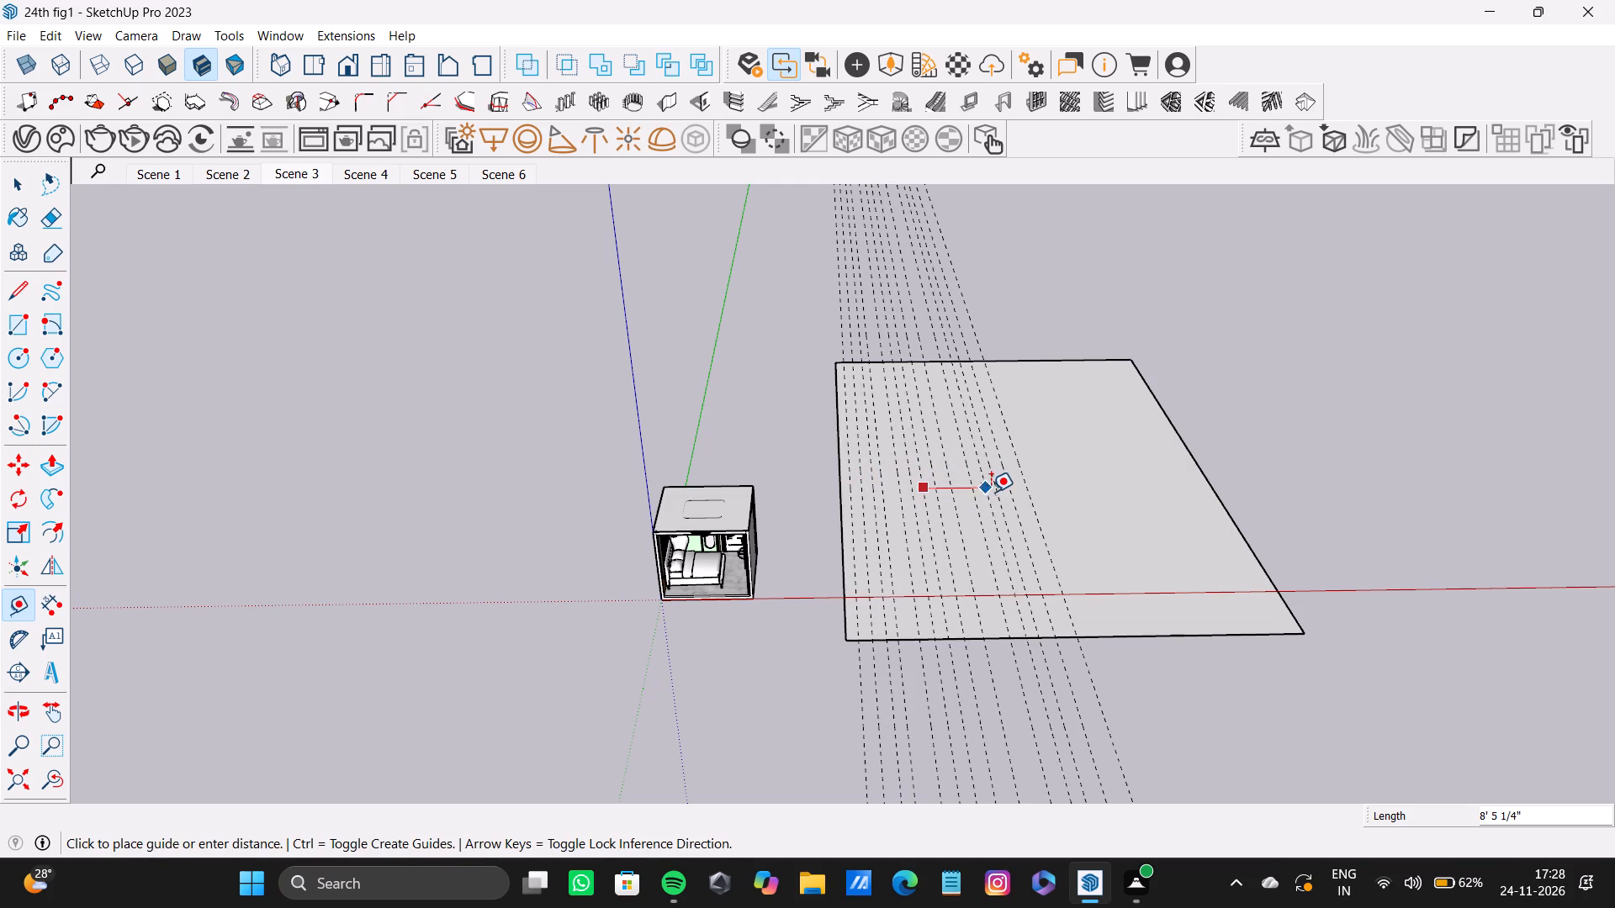
{"action": "double_click", "coordinate": [981, 494]}
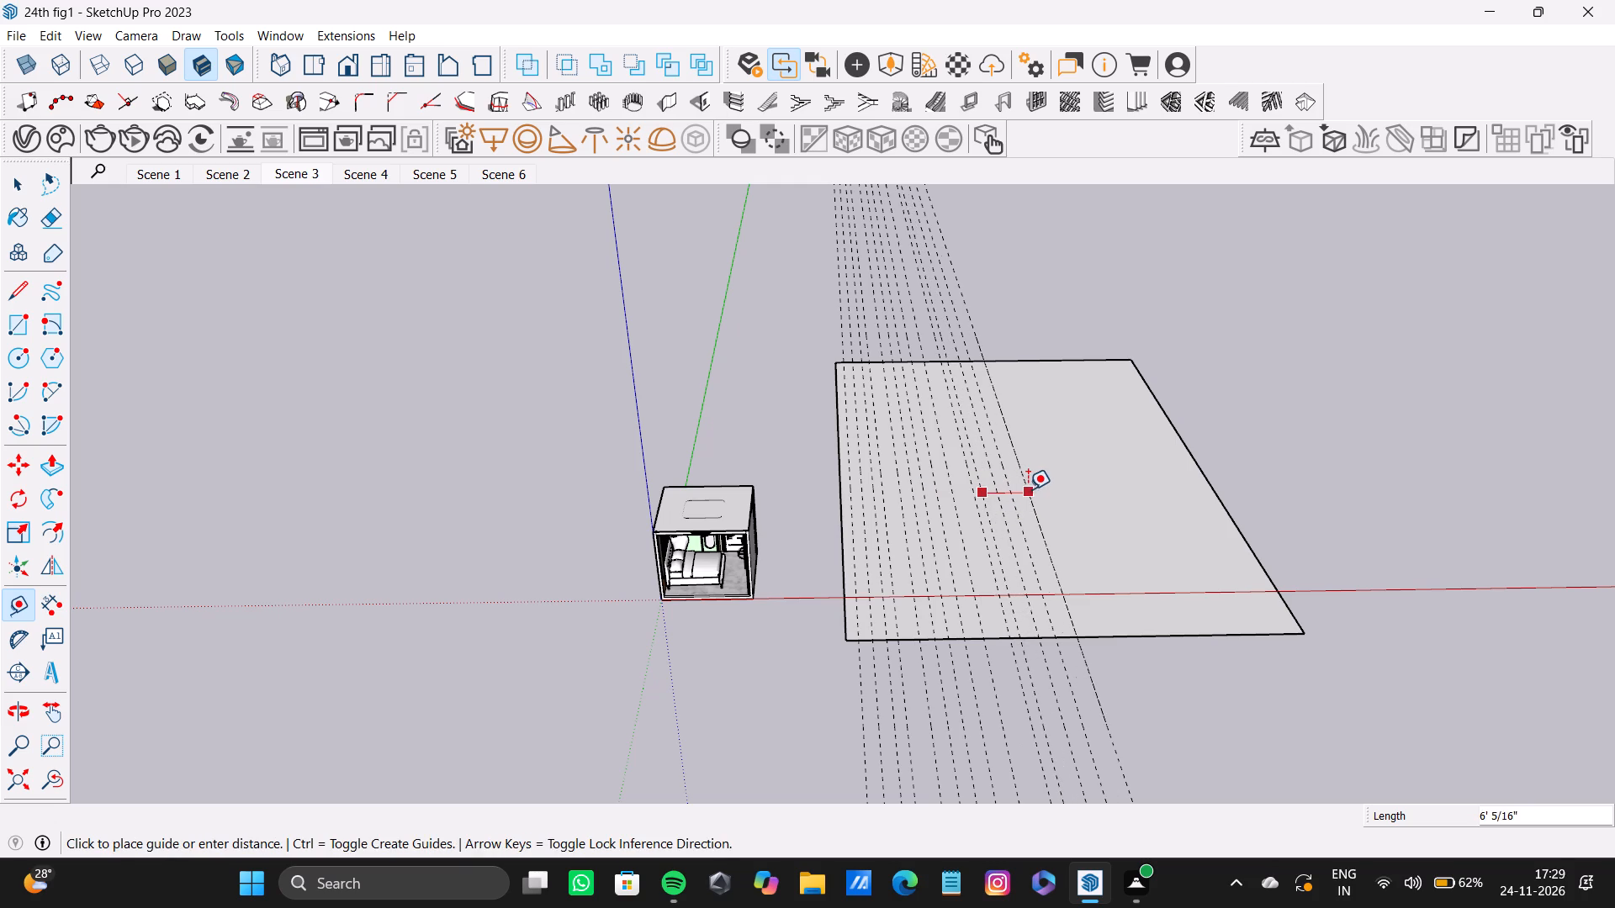
Continue the parallel guides across the rest of the rectangle to its far edge, spaced roughly 2' apart.
{"action": "double_click", "coordinate": [1042, 488]}
{"action": "double_click", "coordinate": [1059, 485]}
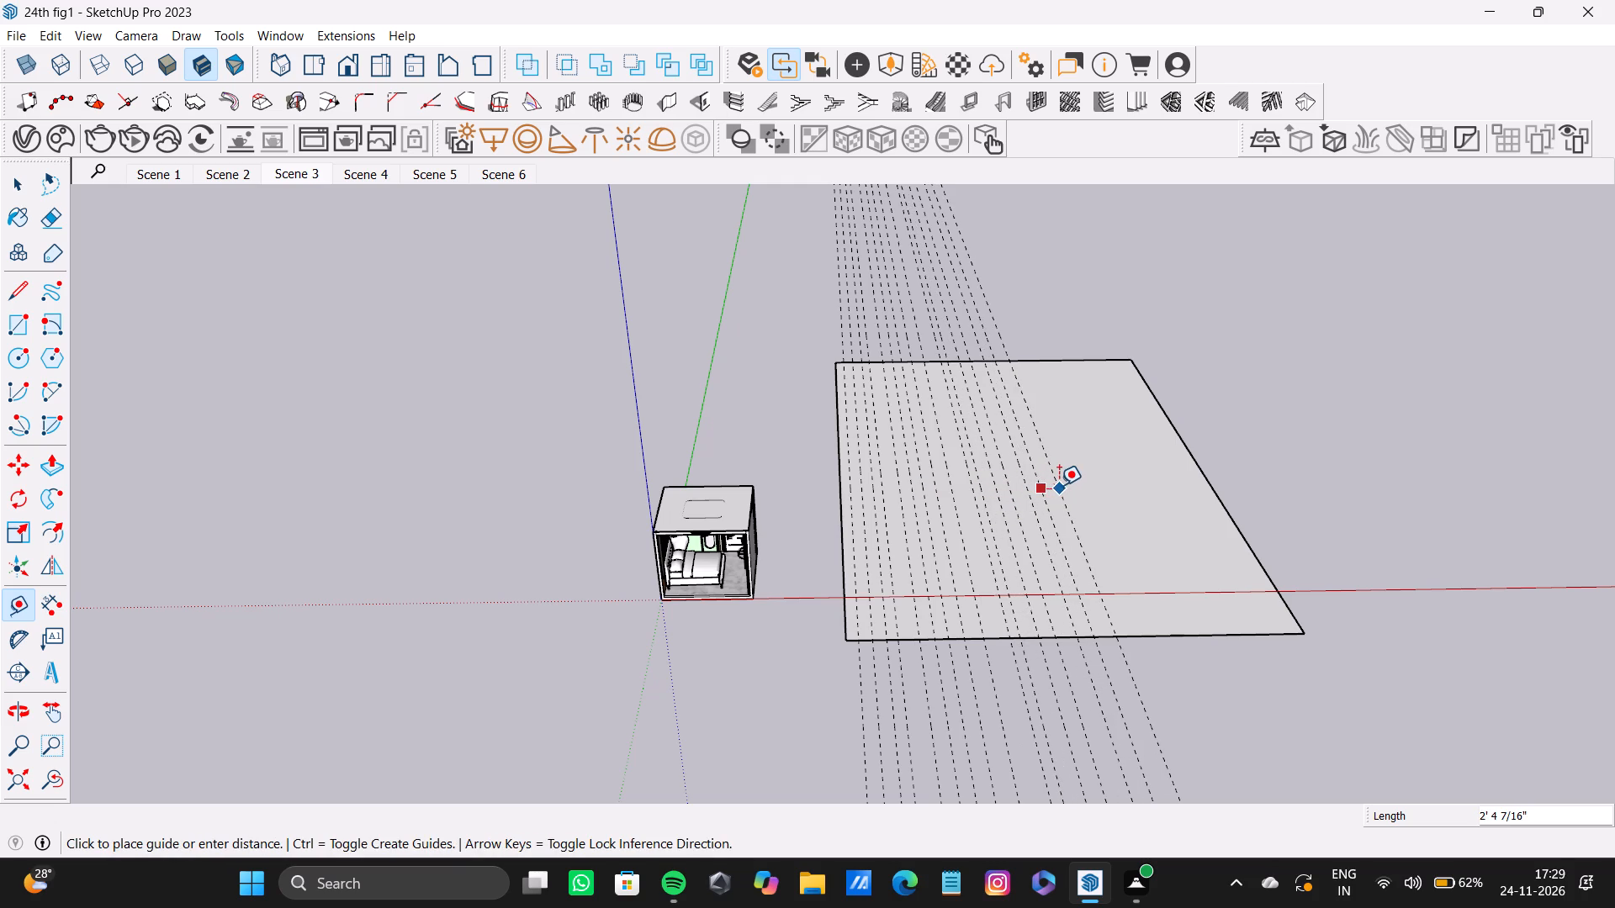
{"action": "double_click", "coordinate": [1070, 490]}
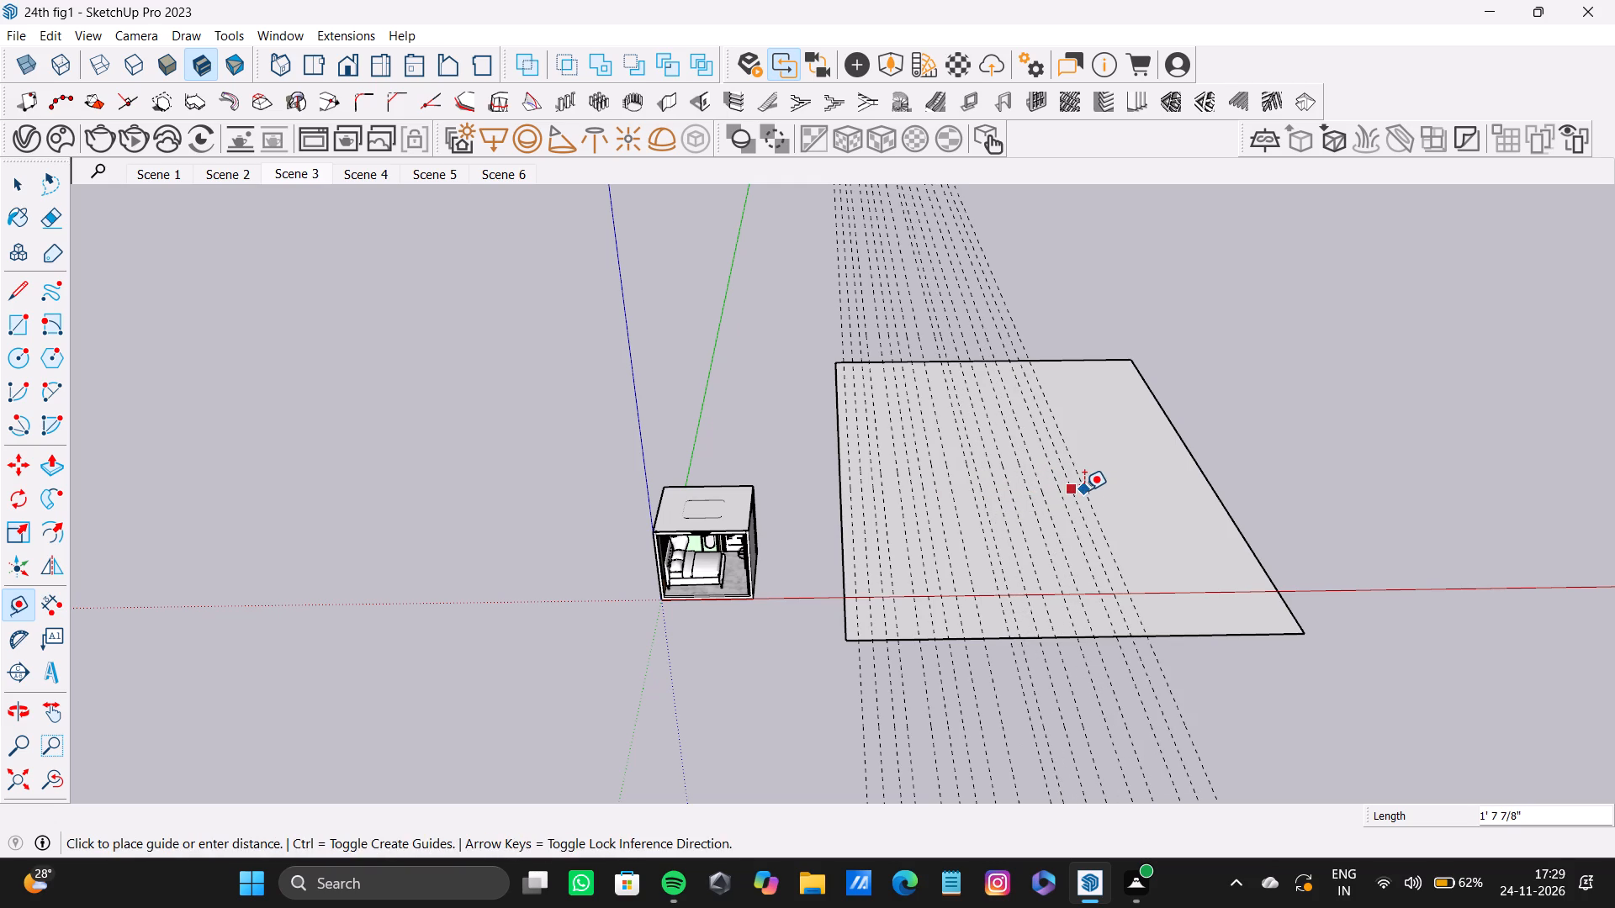
{"action": "double_click", "coordinate": [1084, 490]}
{"action": "double_click", "coordinate": [1103, 491]}
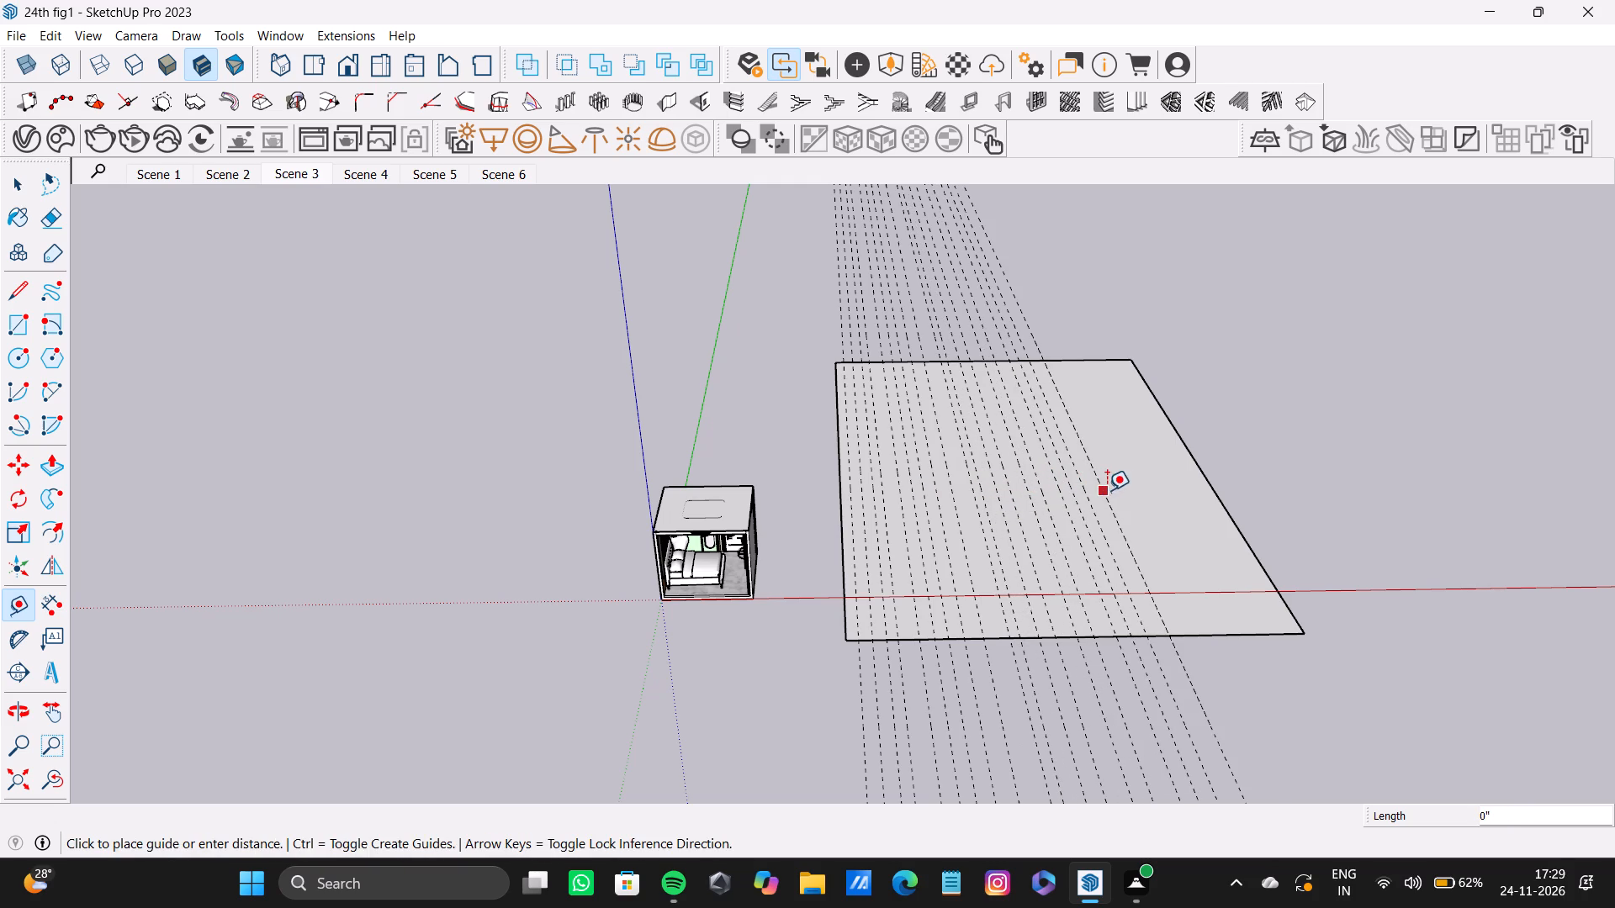
{"action": "double_click", "coordinate": [1118, 499]}
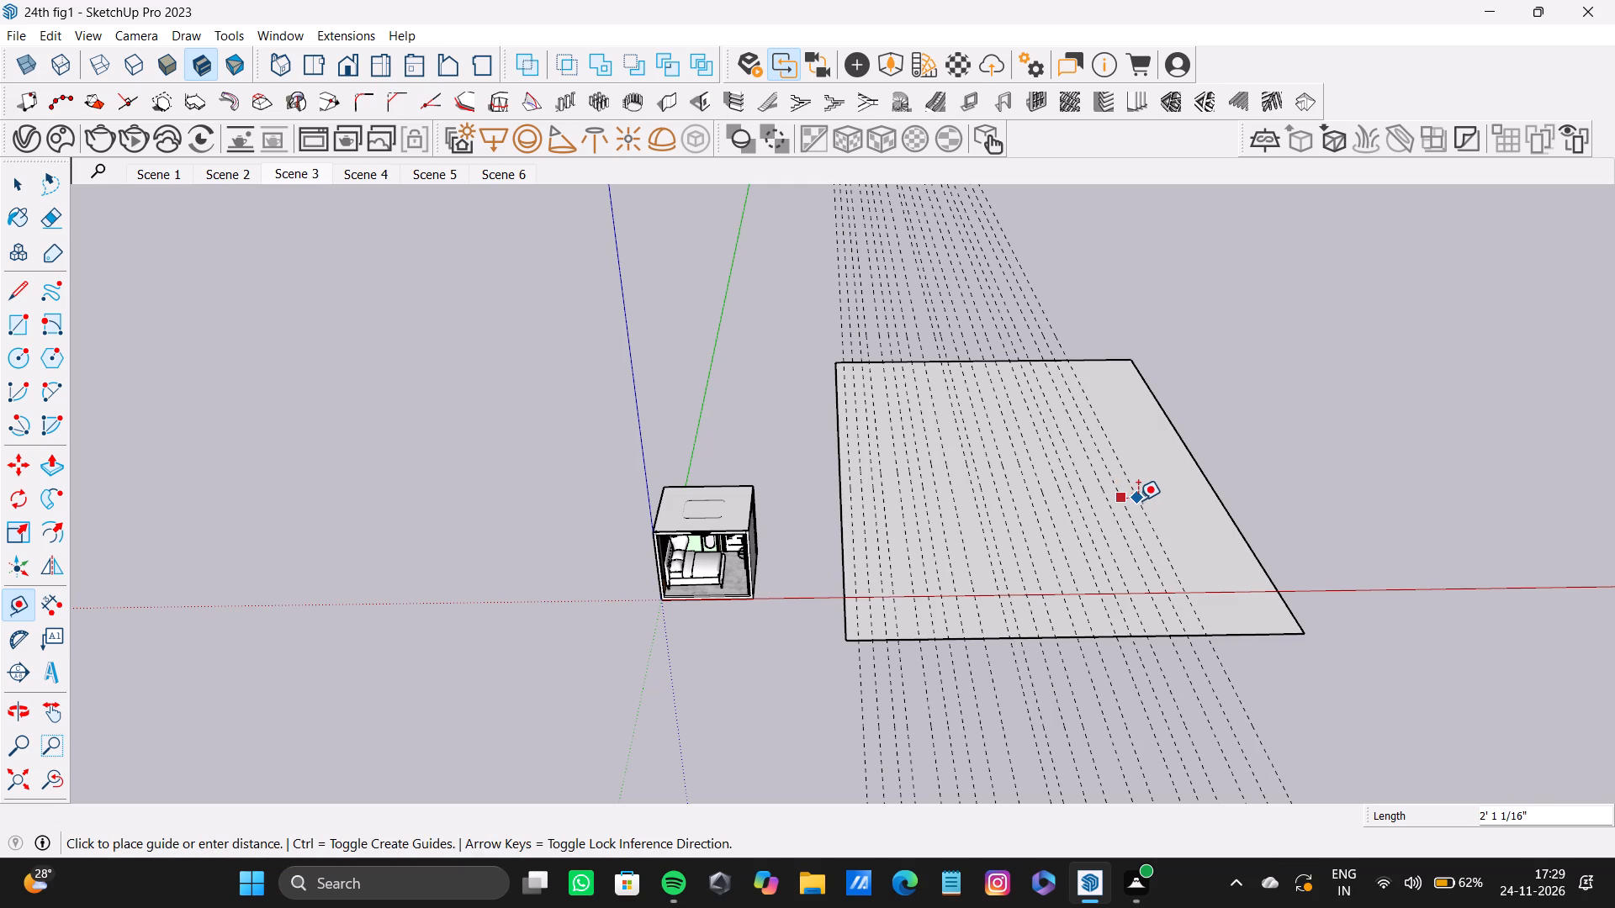
{"action": "double_click", "coordinate": [1138, 499]}
{"action": "left_click", "coordinate": [1167, 504]}
{"action": "left_click", "coordinate": [1168, 505]}
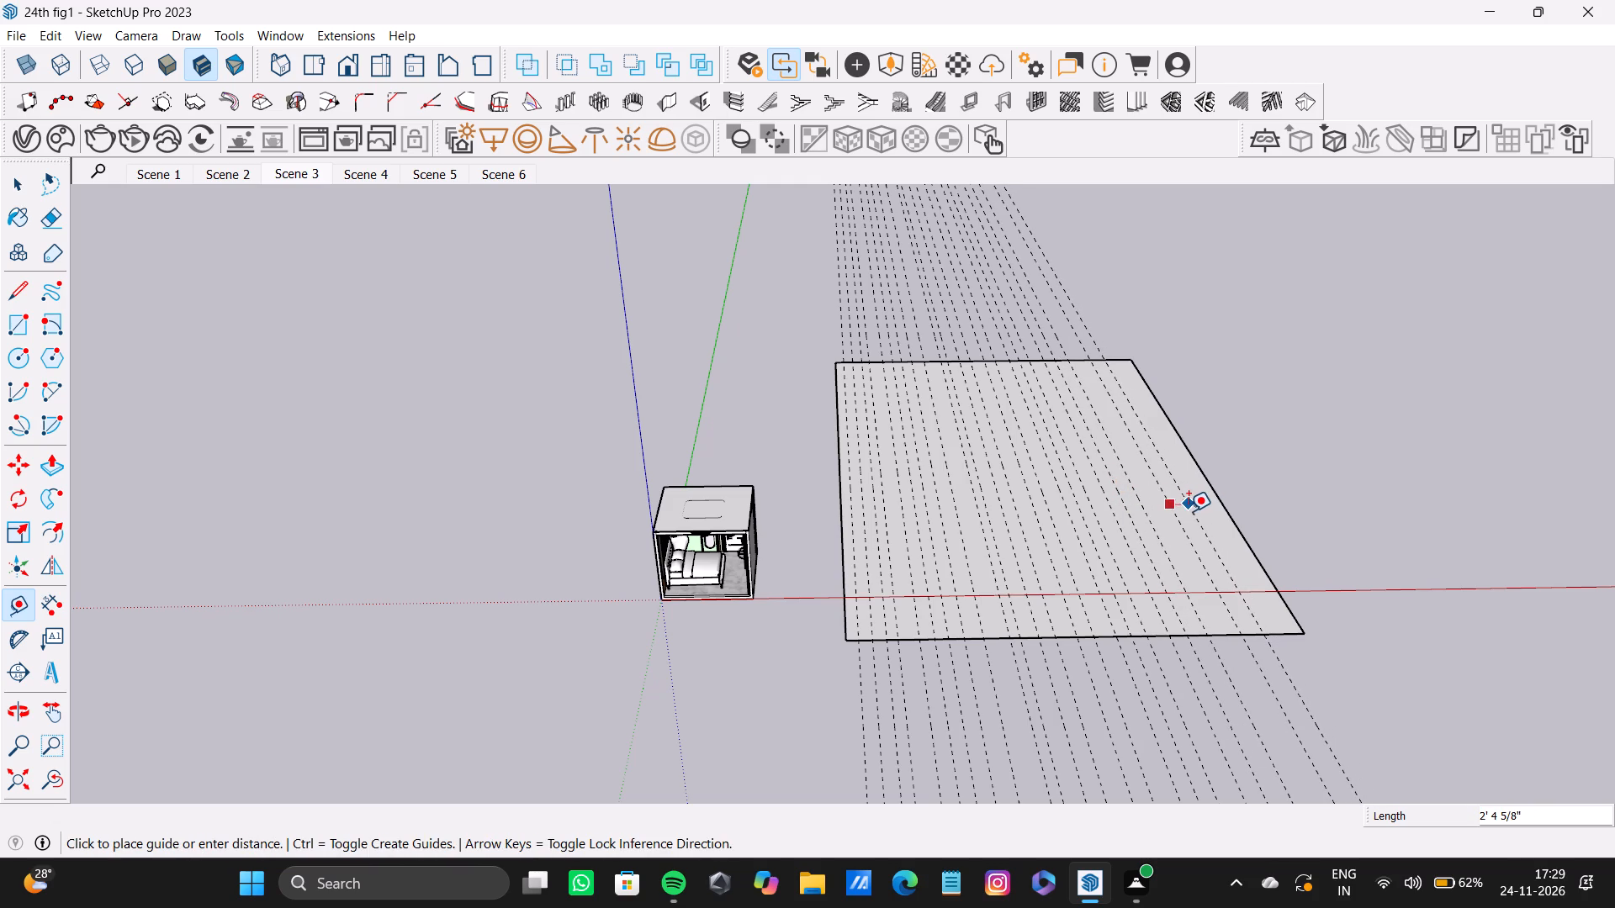
{"action": "left_click", "coordinate": [1189, 511]}
{"action": "left_click", "coordinate": [1189, 511]}
{"action": "double_click", "coordinate": [1207, 504]}
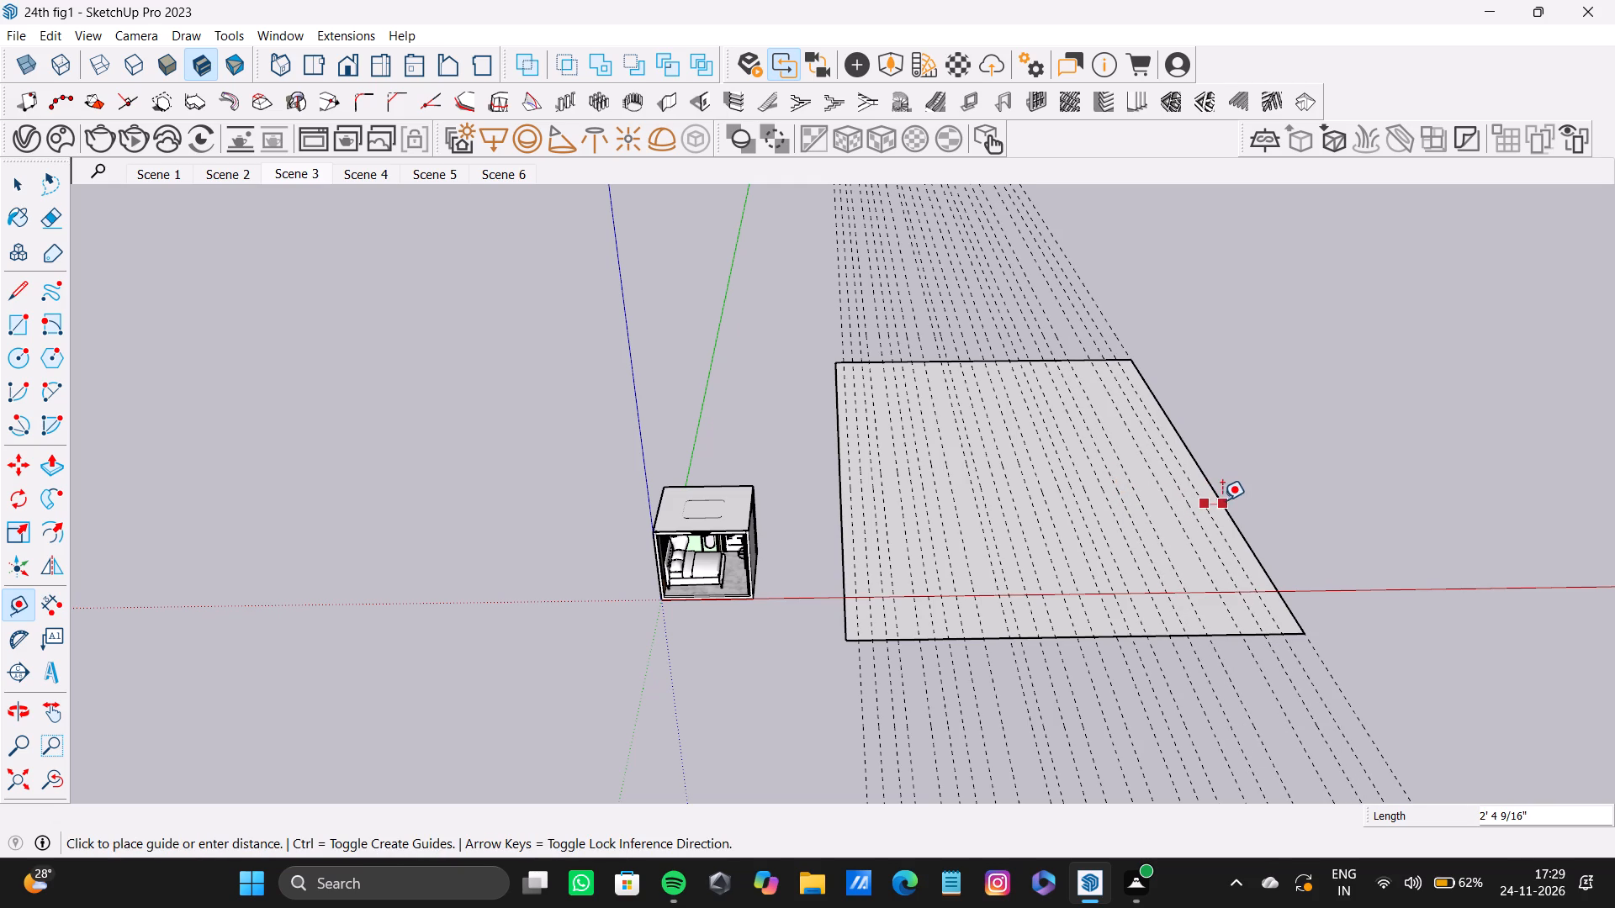
{"action": "left_click", "coordinate": [1174, 543]}
Add one more parallel guide about 1' 3" from its neighbour in a gap near the bedroom side of the rectangle.
{"action": "scroll", "coordinate": [887, 632], "scroll_direction": "up", "scroll_amount": 8}
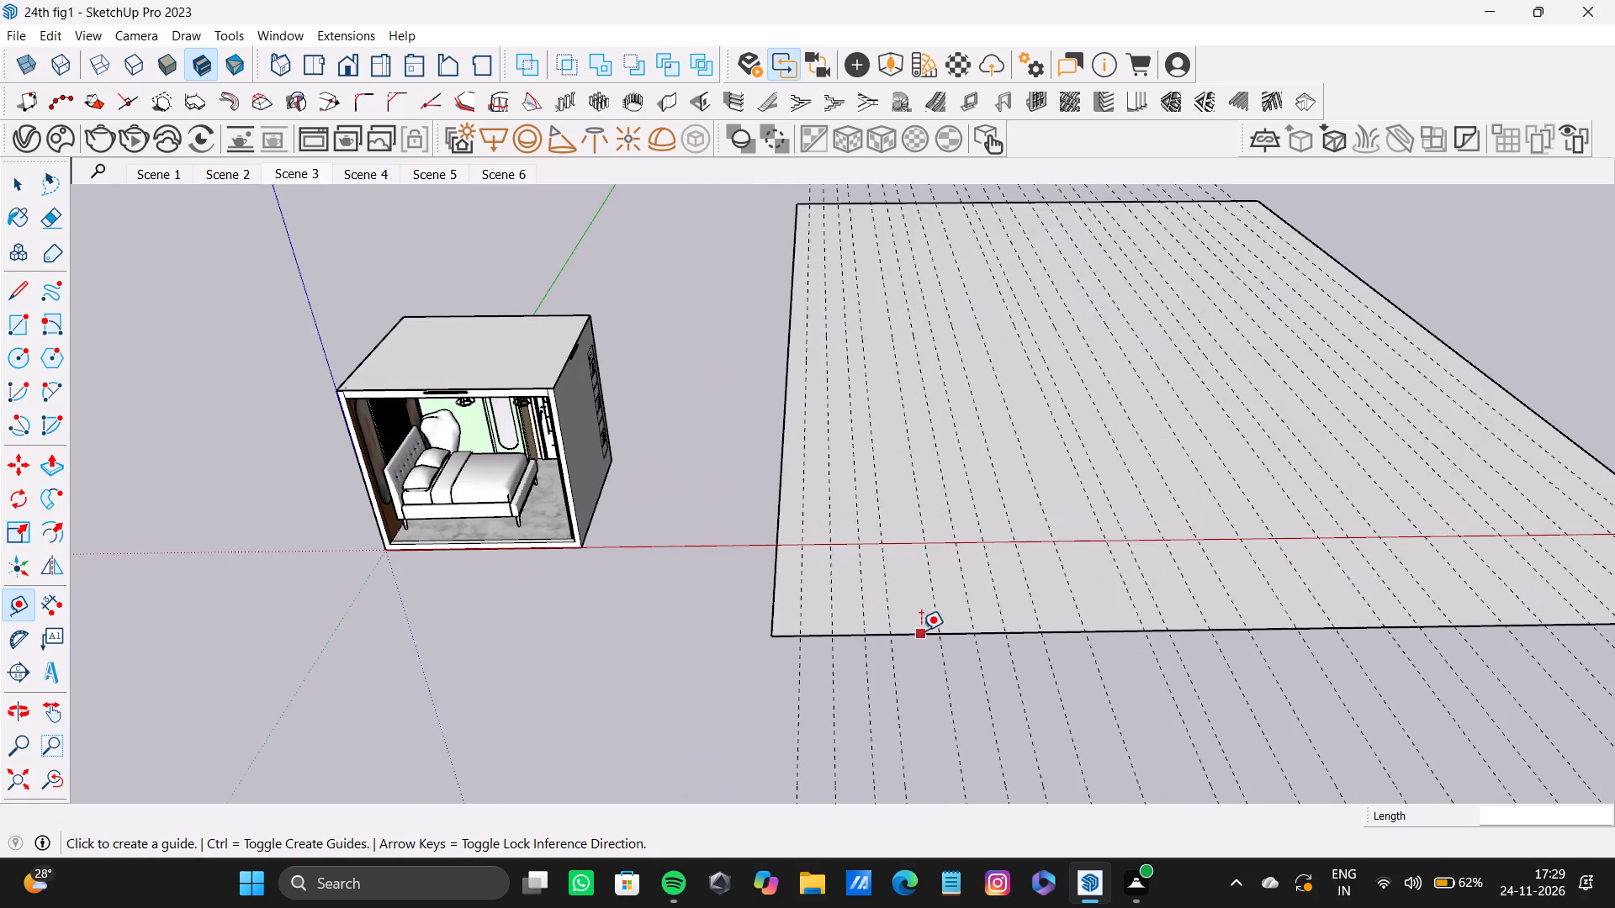
{"action": "left_click", "coordinate": [933, 612]}
{"action": "left_click", "coordinate": [909, 619]}
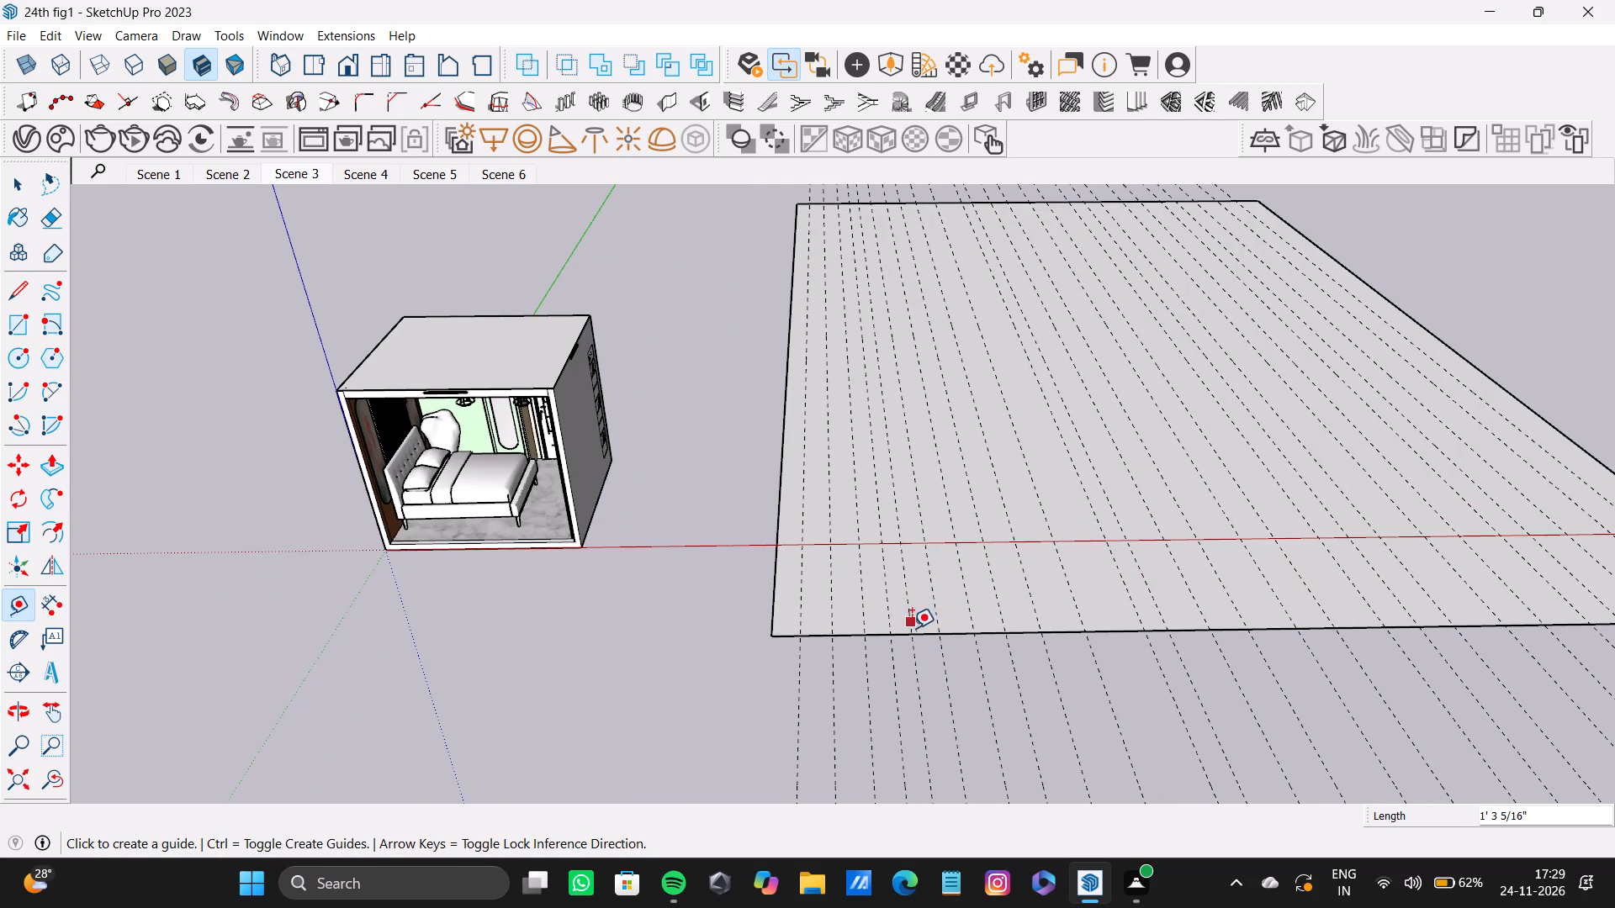
Place a row of crosswise parallel guides from the rectangle's front edge to just beyond the red axis, spaced roughly 1' 3" to 1' 10" apart.
{"action": "left_click", "coordinate": [929, 637]}
{"action": "double_click", "coordinate": [928, 617]}
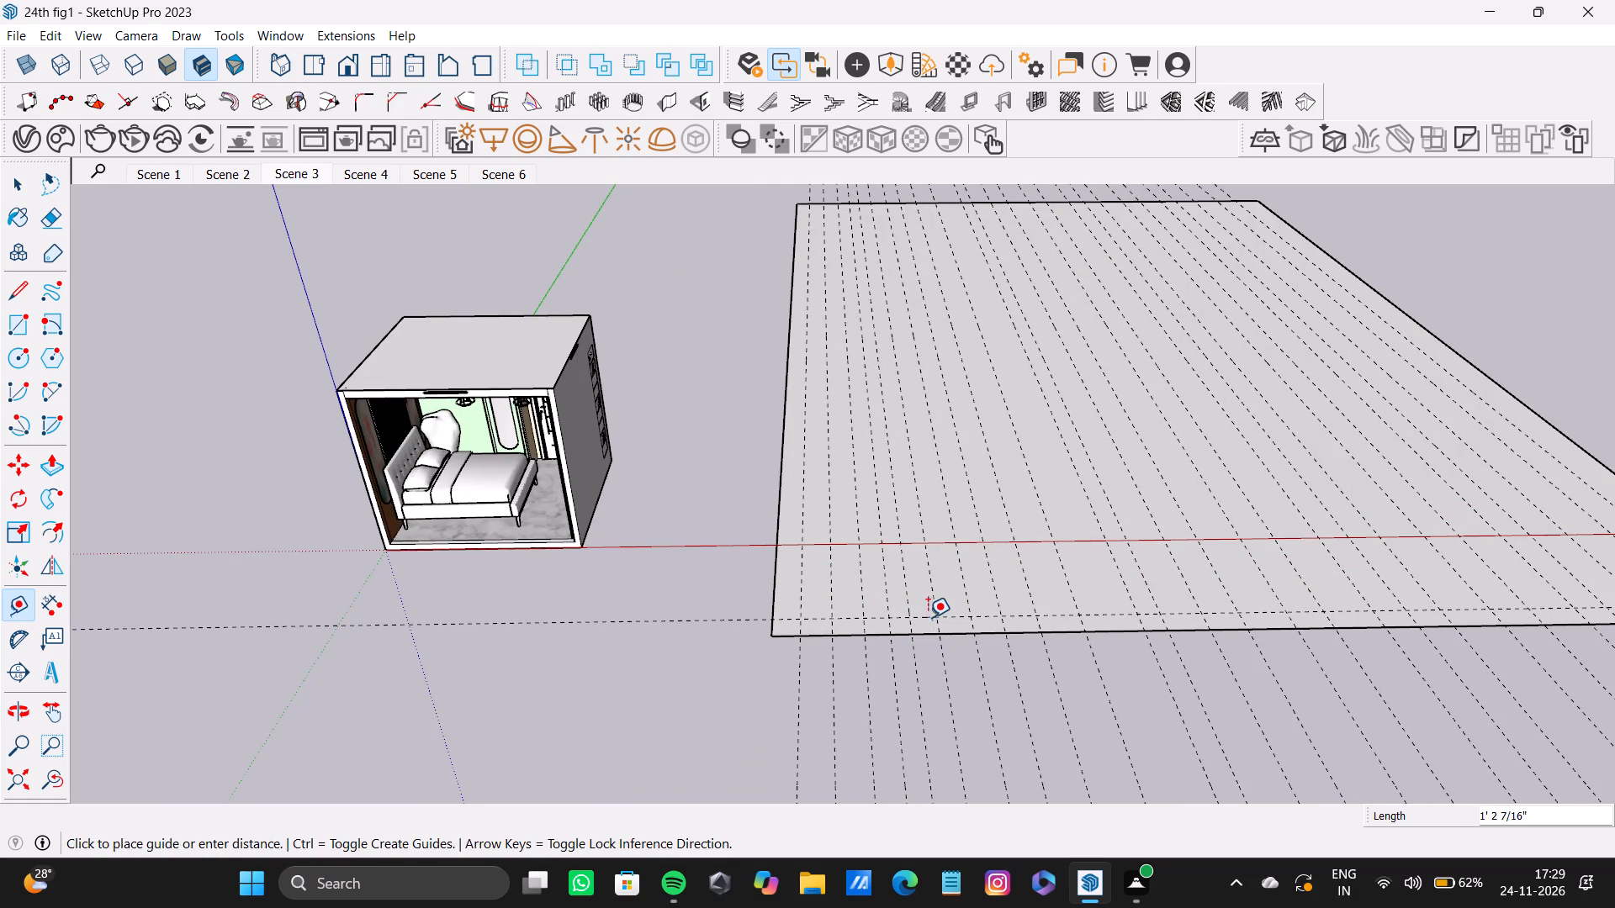
{"action": "double_click", "coordinate": [926, 602]}
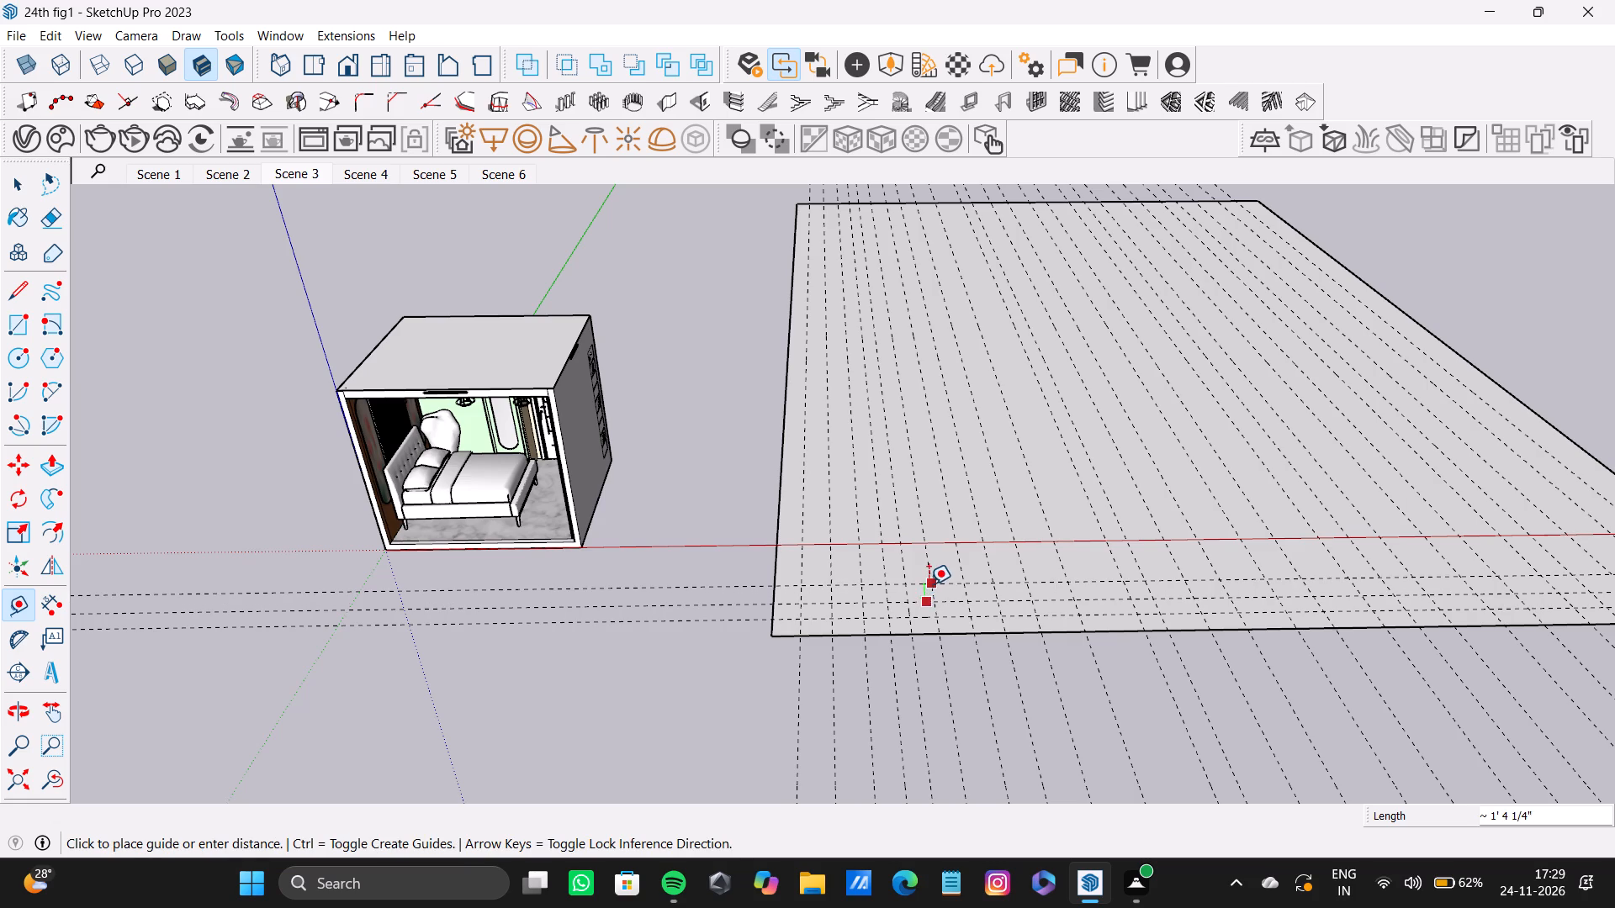
{"action": "double_click", "coordinate": [929, 584]}
{"action": "left_click", "coordinate": [911, 577]}
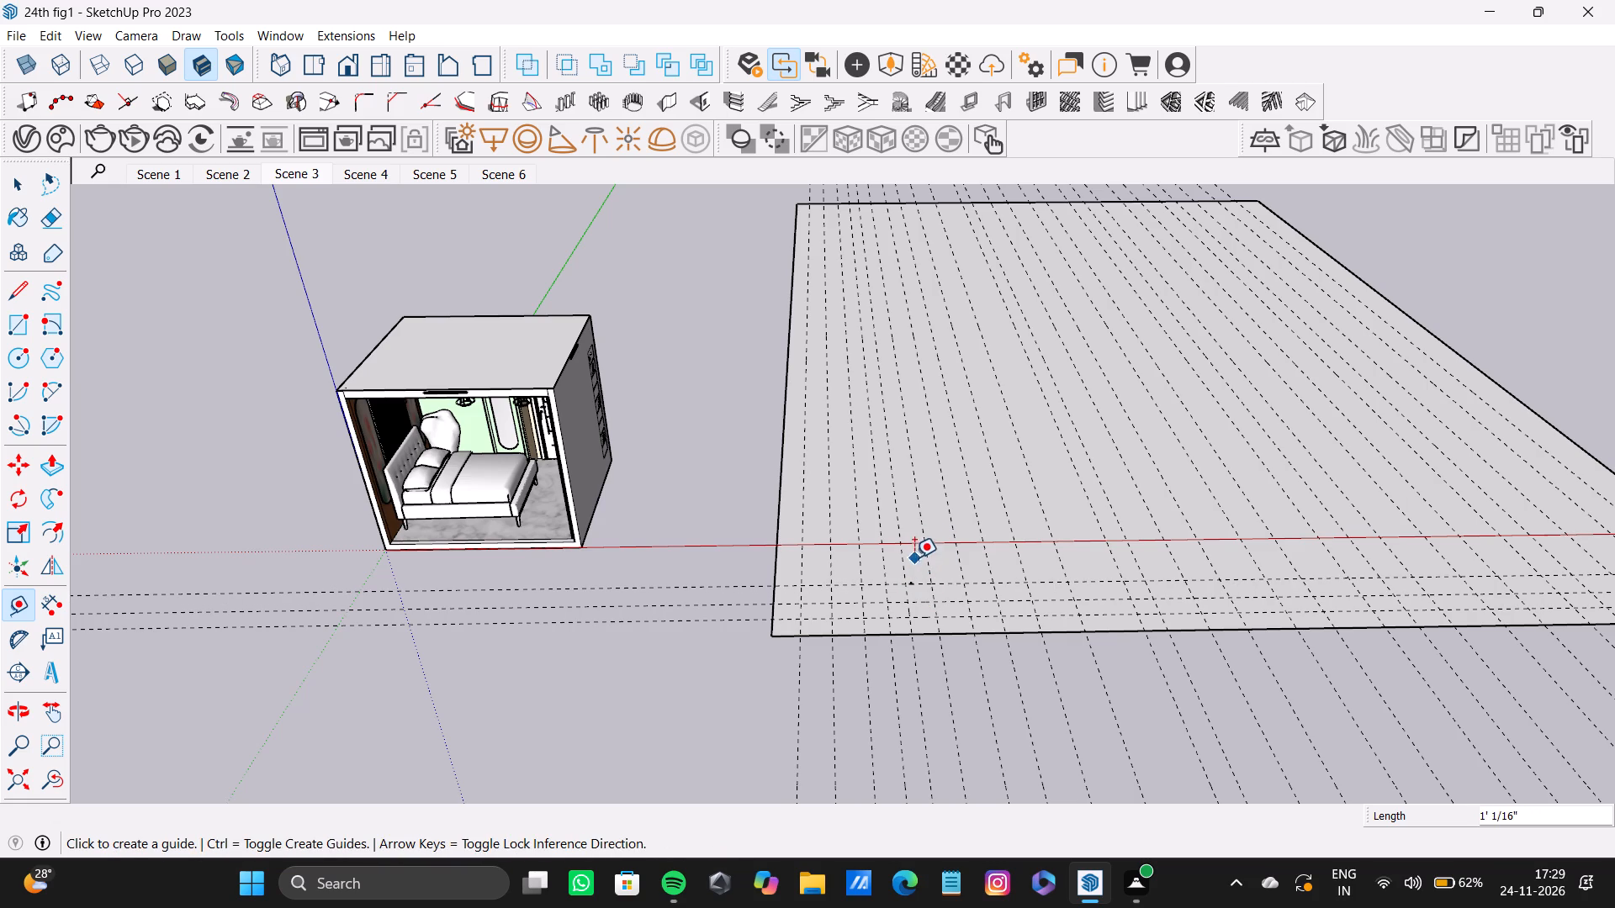
{"action": "scroll", "coordinate": [913, 576], "scroll_direction": "up", "scroll_amount": 8}
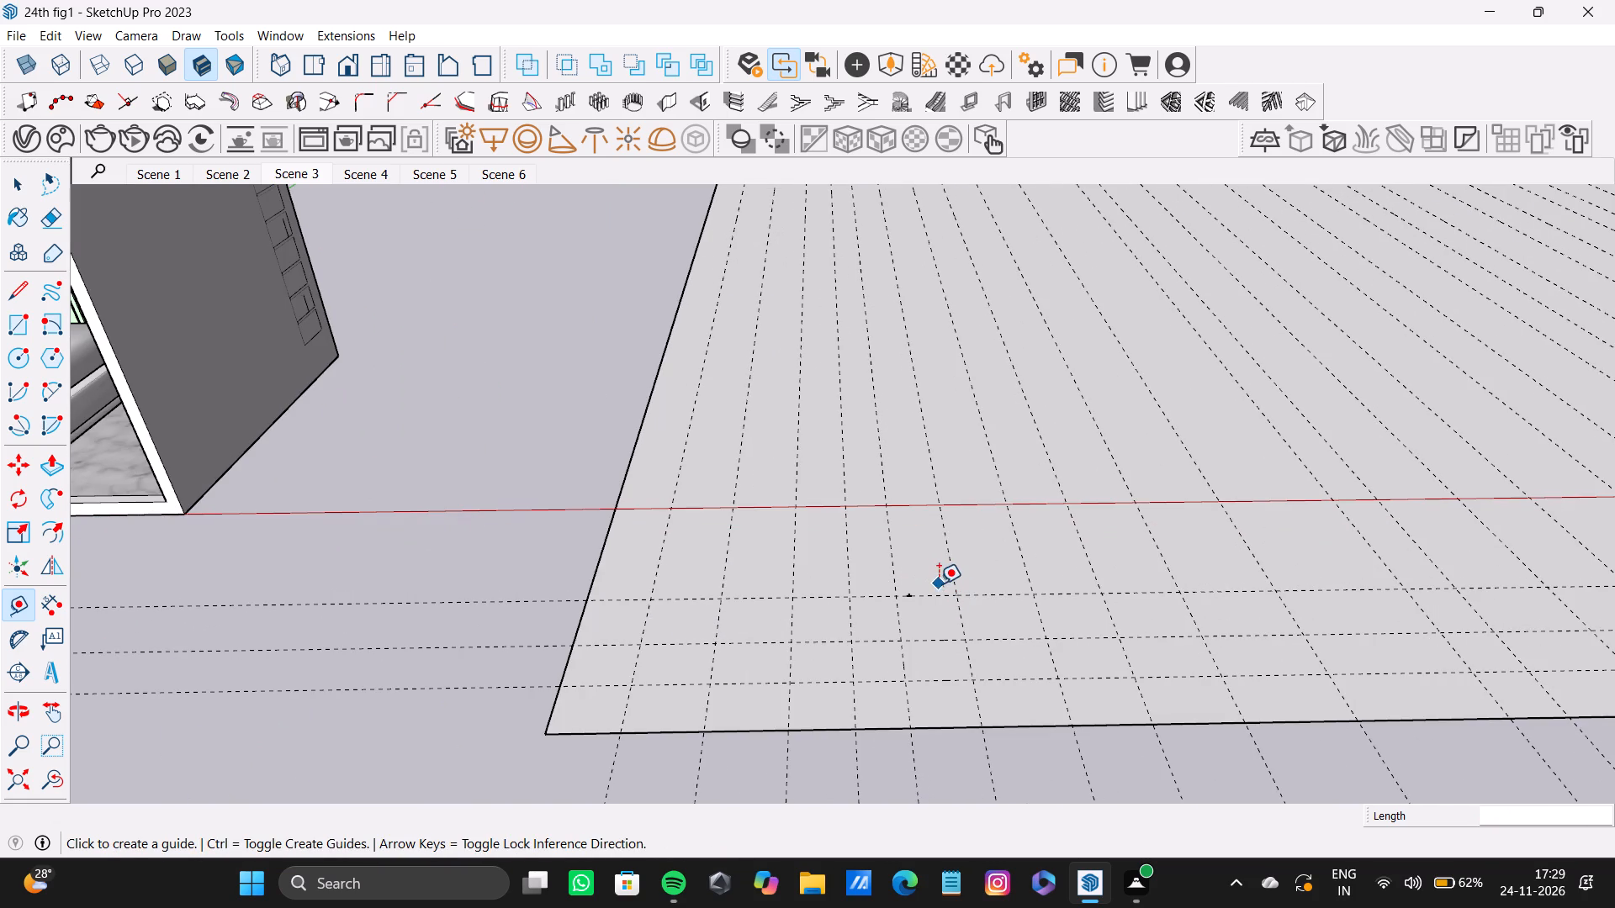
{"action": "left_click", "coordinate": [936, 594]}
{"action": "double_click", "coordinate": [935, 550]}
{"action": "double_click", "coordinate": [934, 509]}
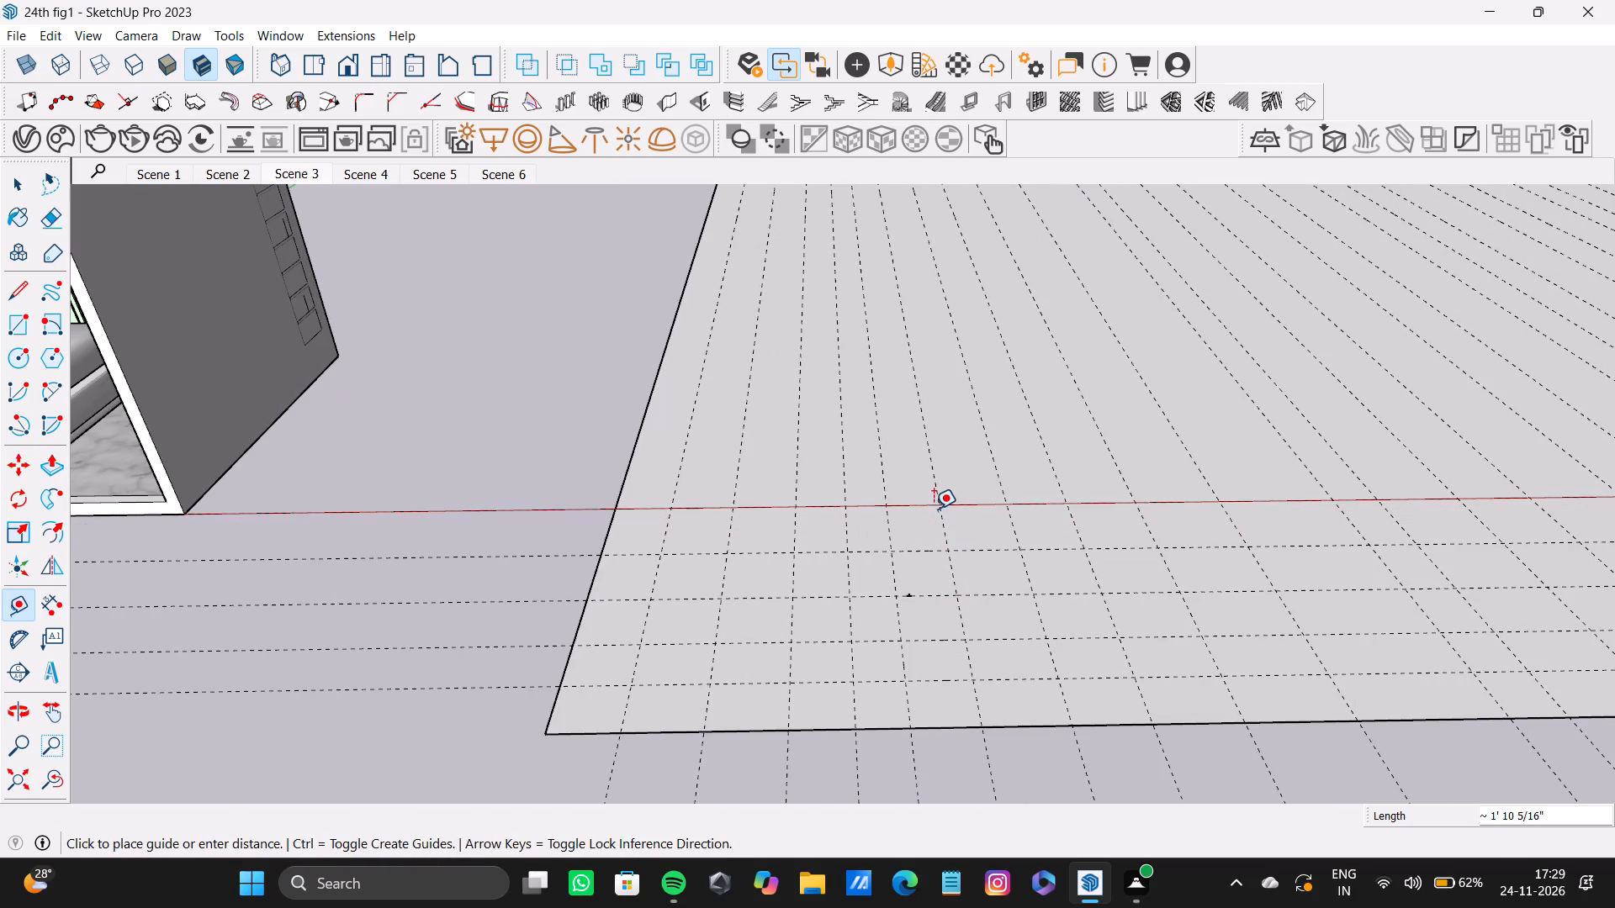
{"action": "double_click", "coordinate": [917, 477]}
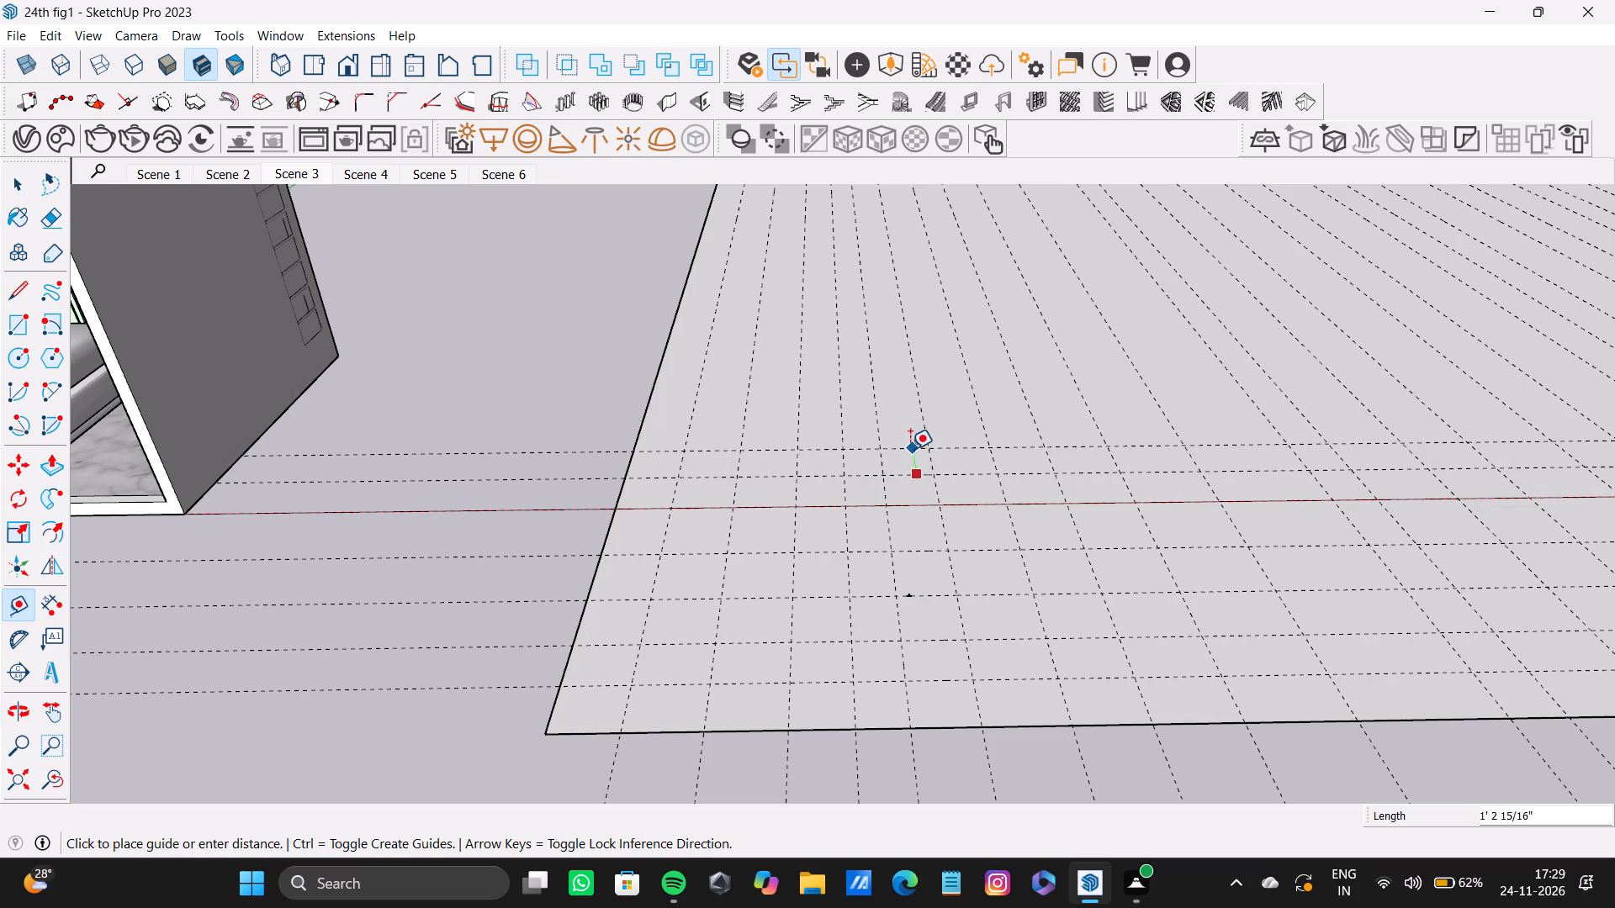
{"action": "left_click", "coordinate": [905, 440]}
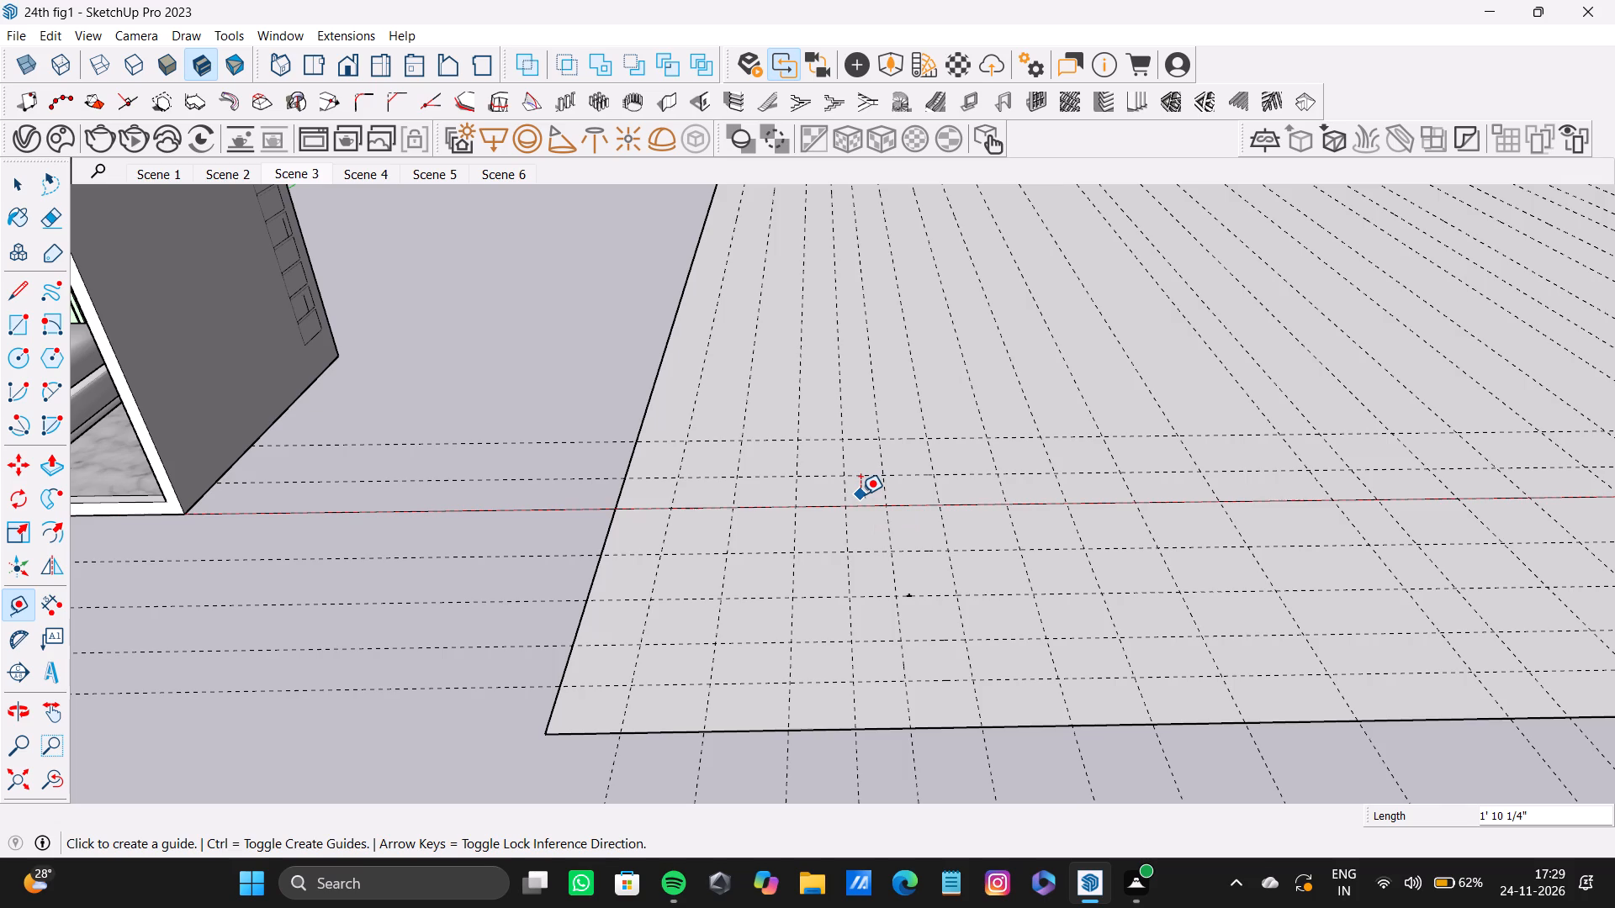
Add in-between parallel guides in the gaps of the crosswise row around the red axis, working back towards the rectangle's front edge.
{"action": "scroll", "coordinate": [760, 492], "scroll_direction": "down", "scroll_amount": 15}
{"action": "middle_click_drag", "start_coordinate": [755, 487], "coordinate": [429, 551]}
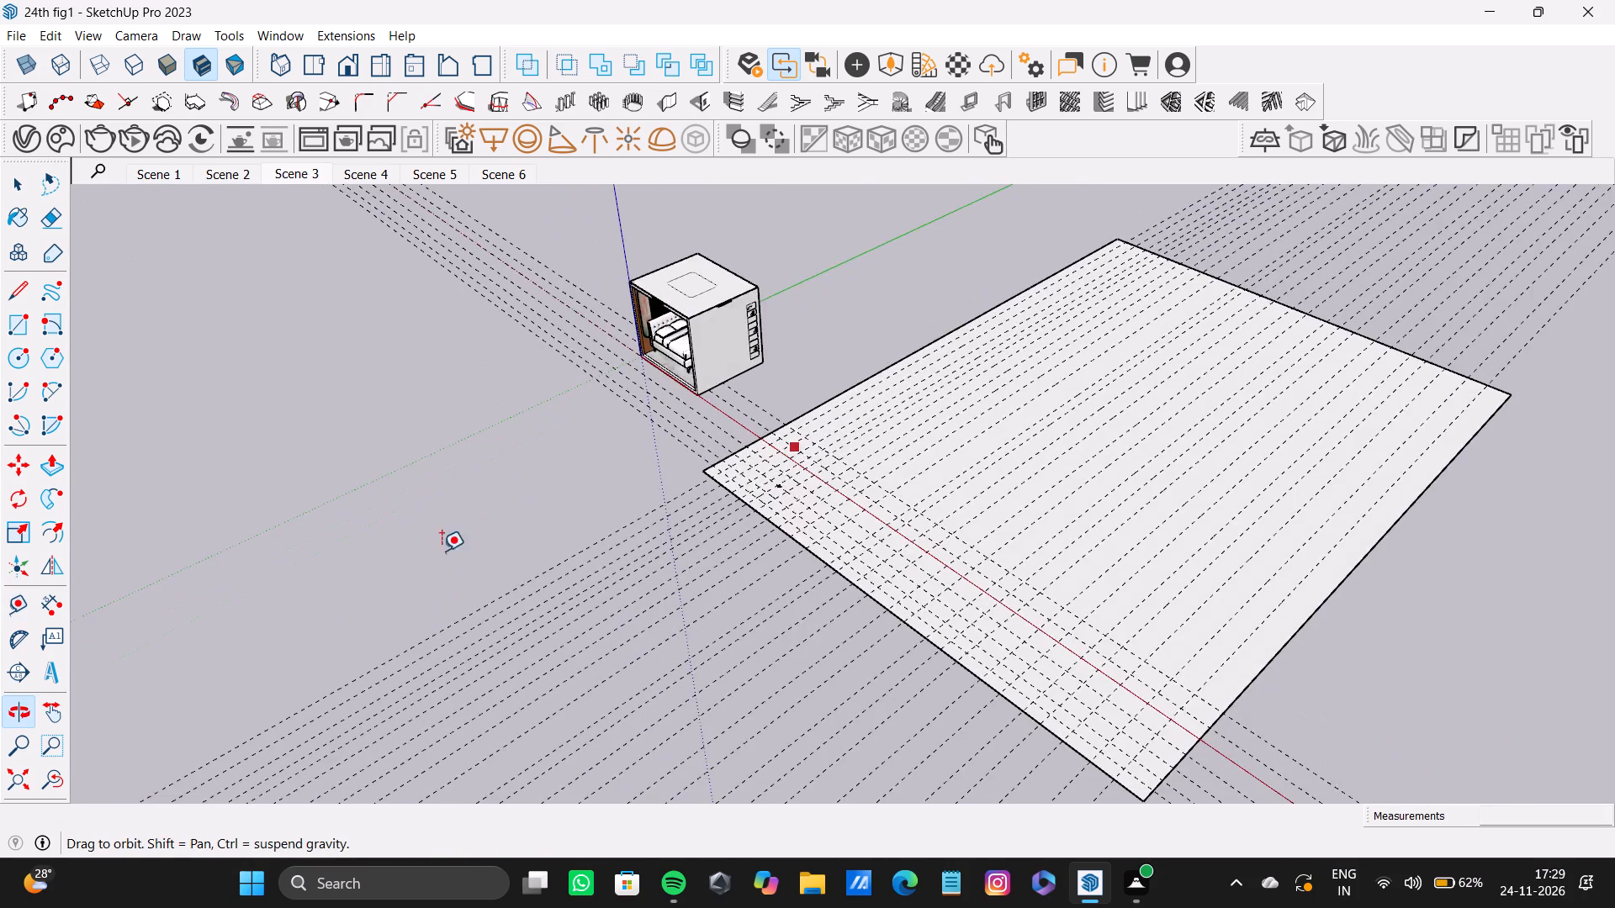
{"action": "scroll", "coordinate": [782, 490], "scroll_direction": "up", "scroll_amount": 12}
{"action": "left_click", "coordinate": [813, 421]}
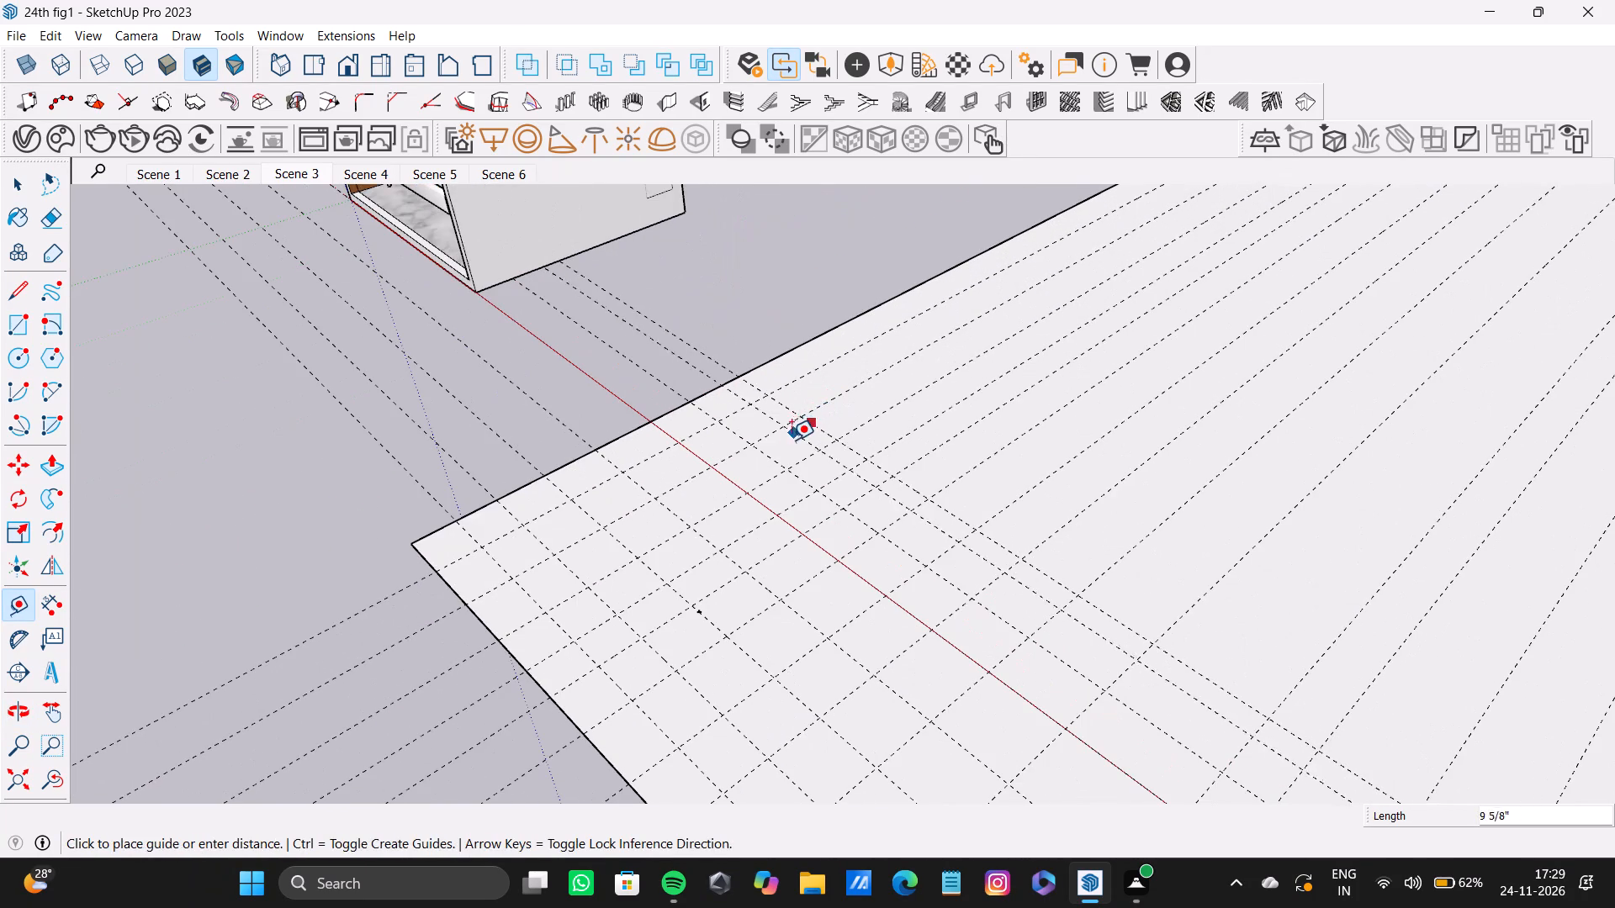
{"action": "double_click", "coordinate": [792, 440]}
{"action": "double_click", "coordinate": [746, 469]}
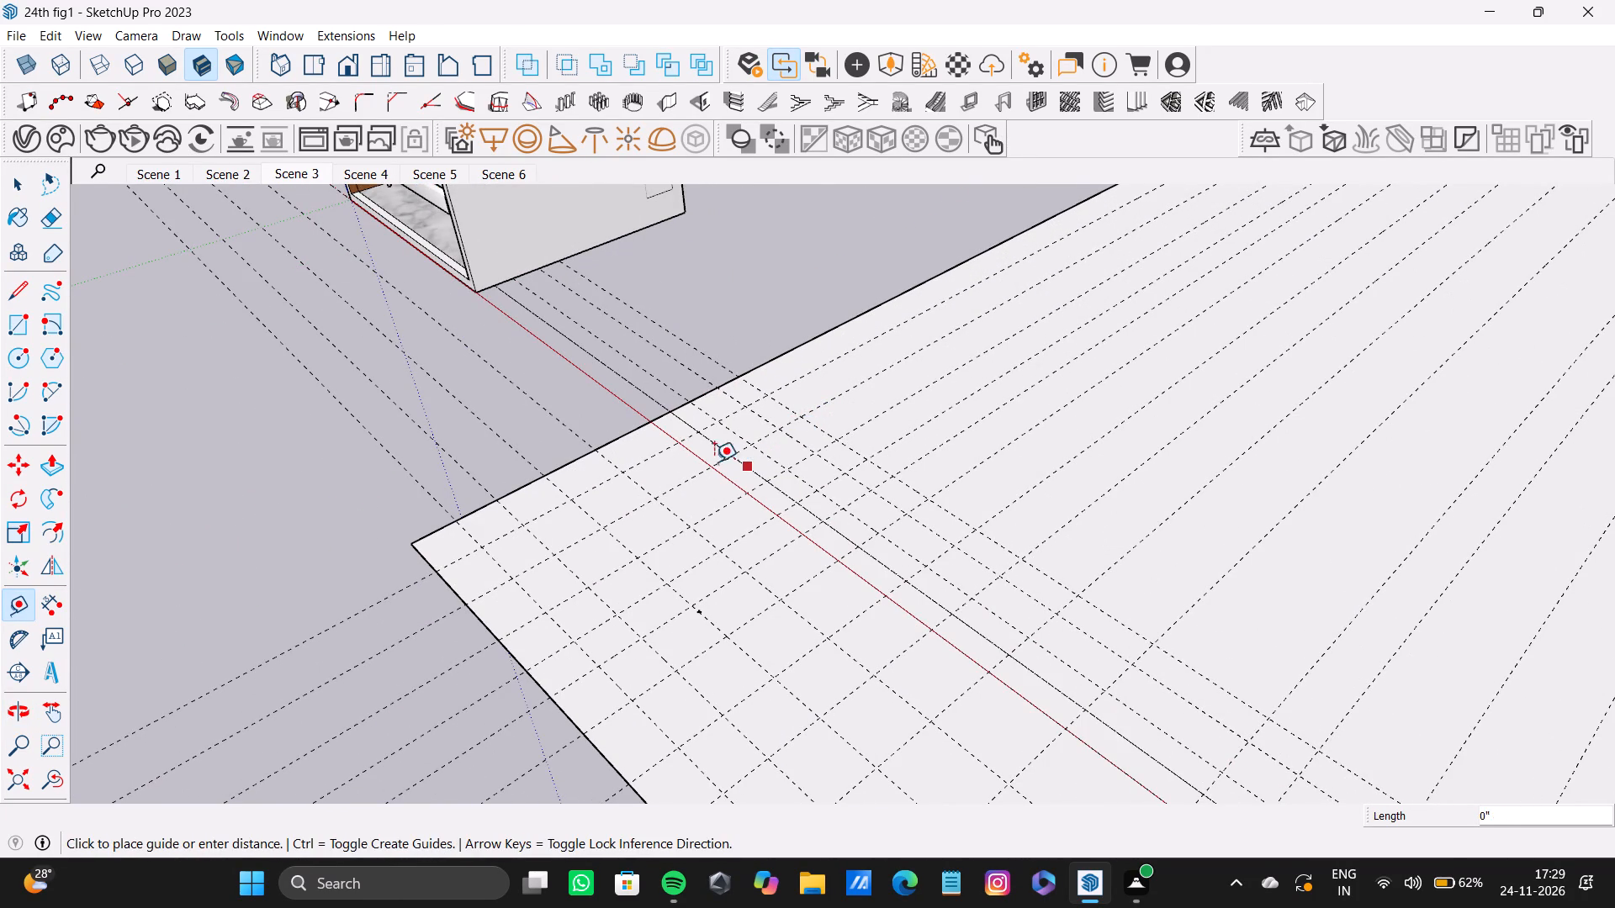
{"action": "double_click", "coordinate": [705, 503]}
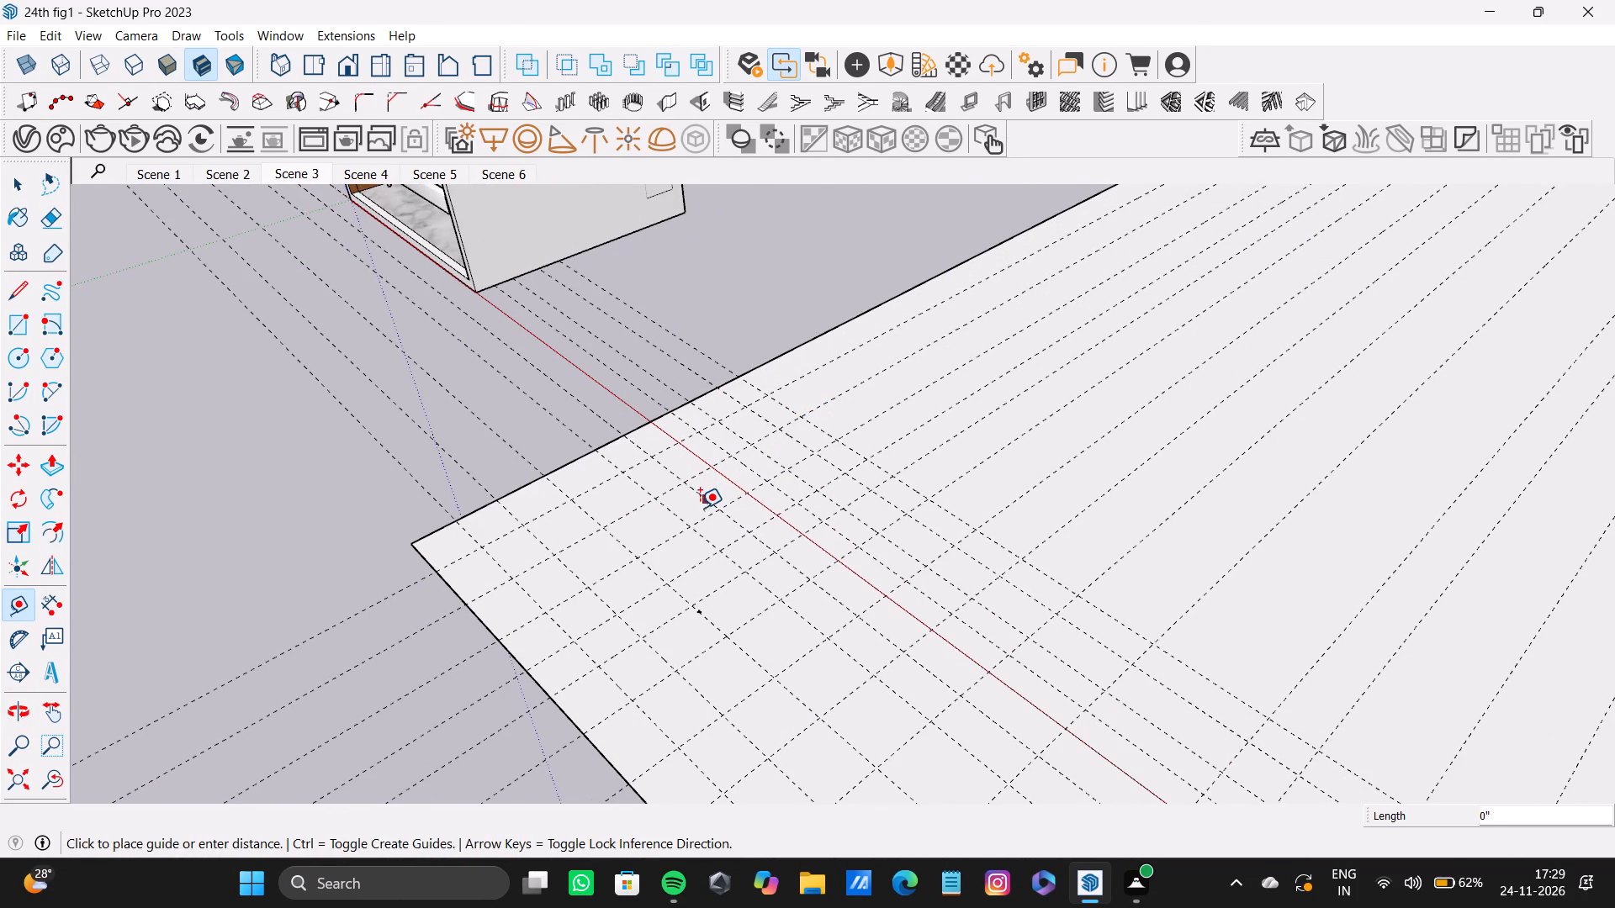
{"action": "double_click", "coordinate": [665, 539]}
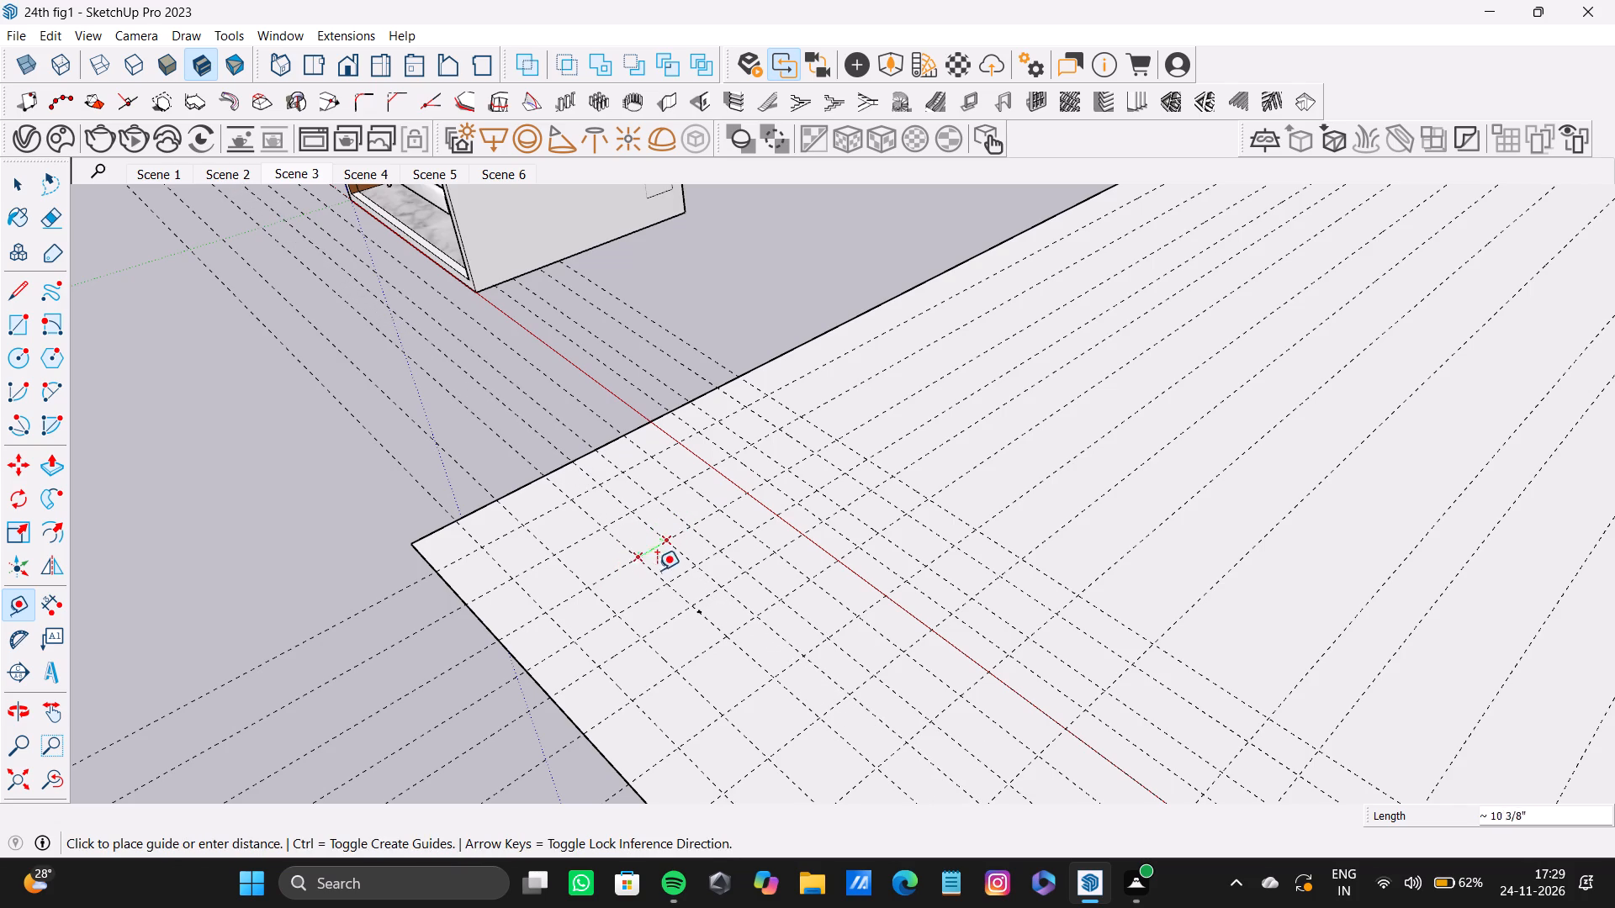
{"action": "key", "text": "space"}
Fill the remaining gaps between the crosswise guides near the rectangle's front edge with further in-between parallel guides.
{"action": "key", "text": "t"}
{"action": "scroll", "coordinate": [639, 539], "scroll_direction": "up", "scroll_amount": 1}
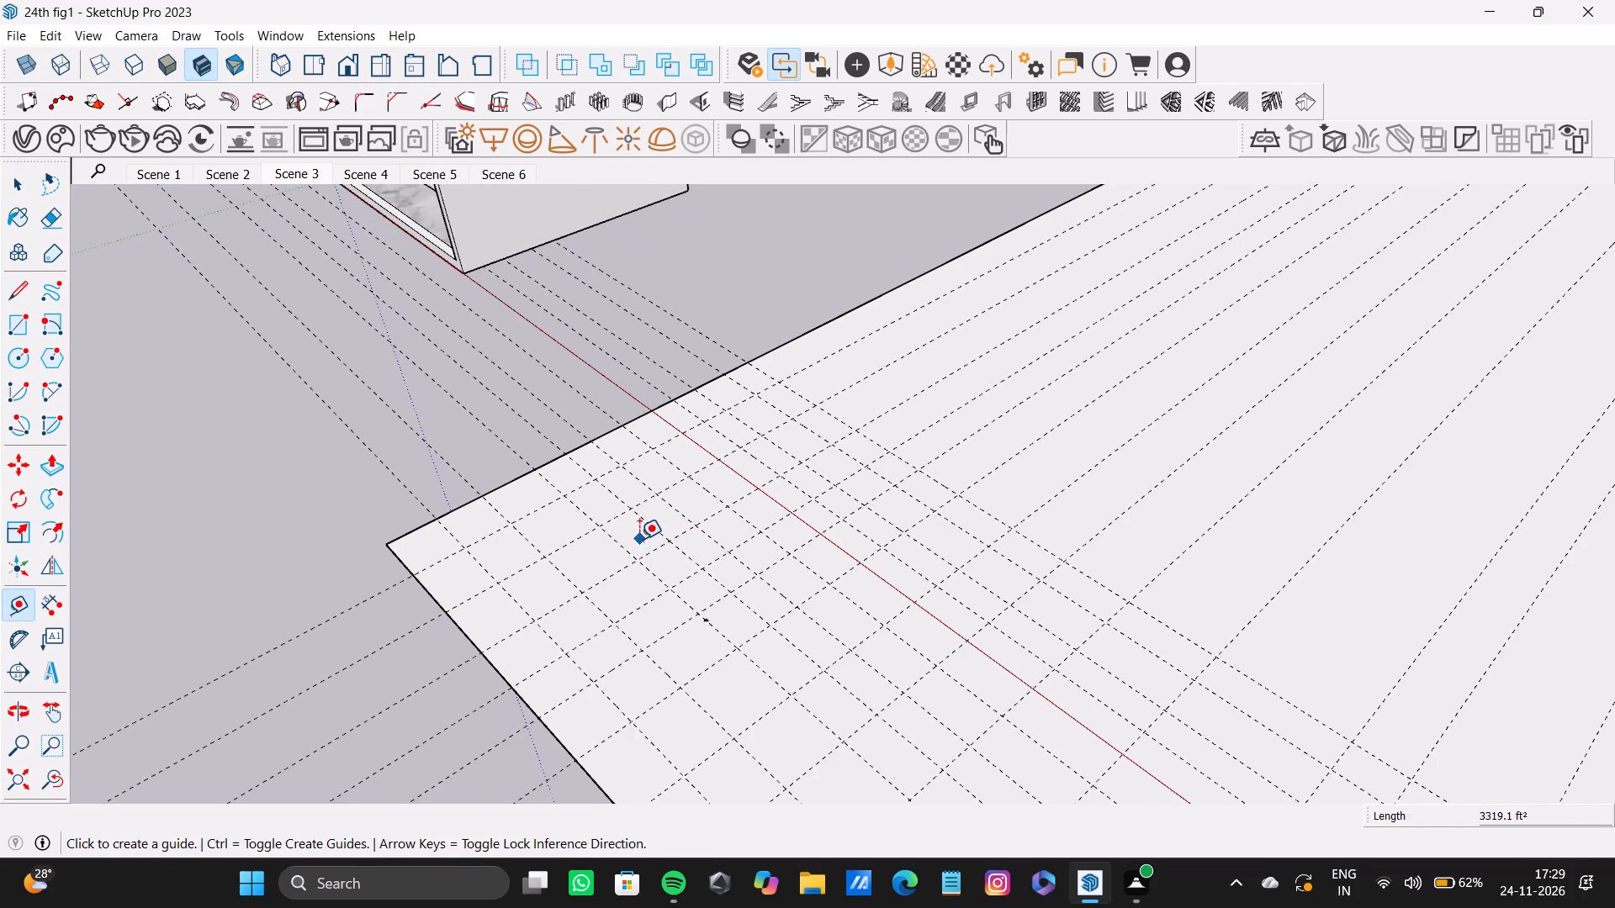
{"action": "scroll", "coordinate": [639, 539], "scroll_direction": "up", "scroll_amount": 2}
{"action": "left_click", "coordinate": [618, 548]}
{"action": "double_click", "coordinate": [583, 570]}
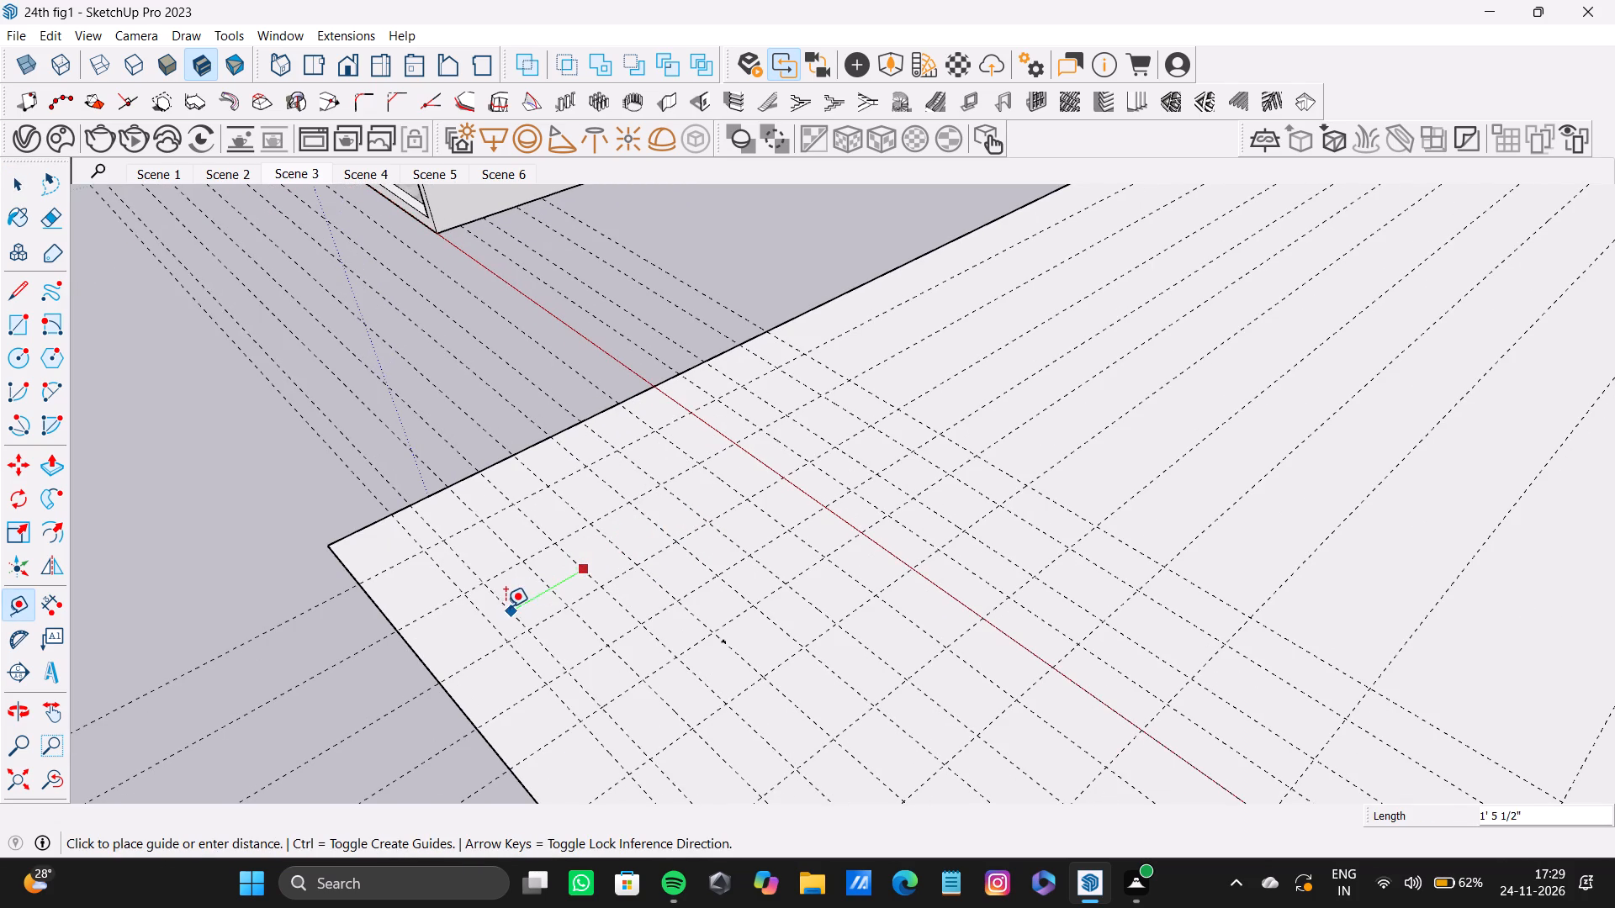
{"action": "double_click", "coordinate": [523, 603]}
{"action": "left_click", "coordinate": [455, 627]}
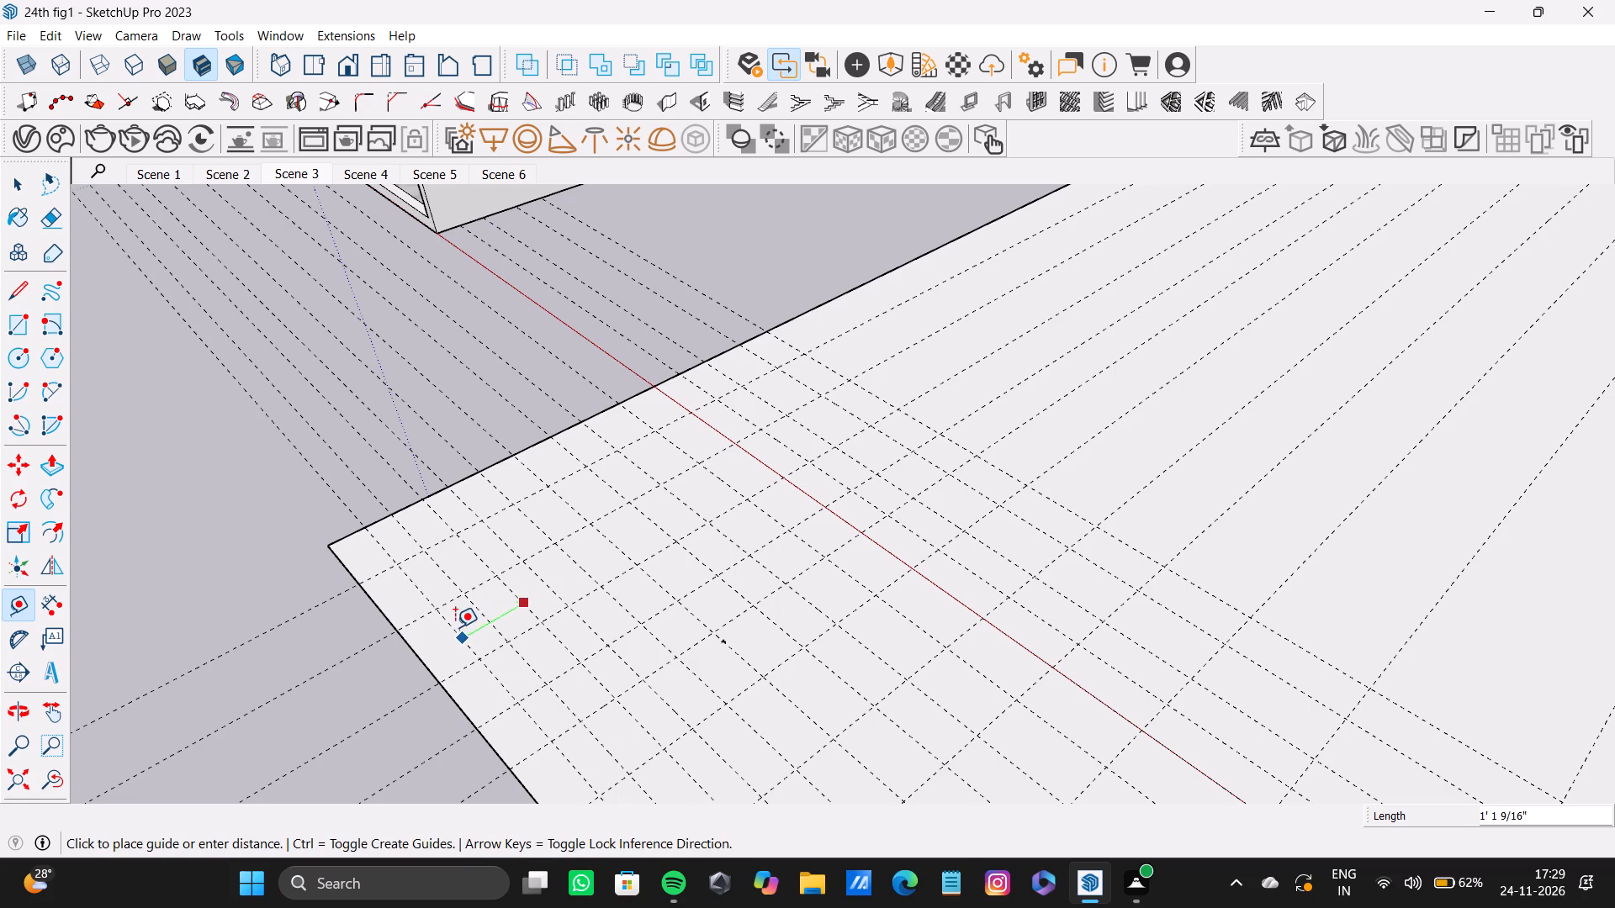
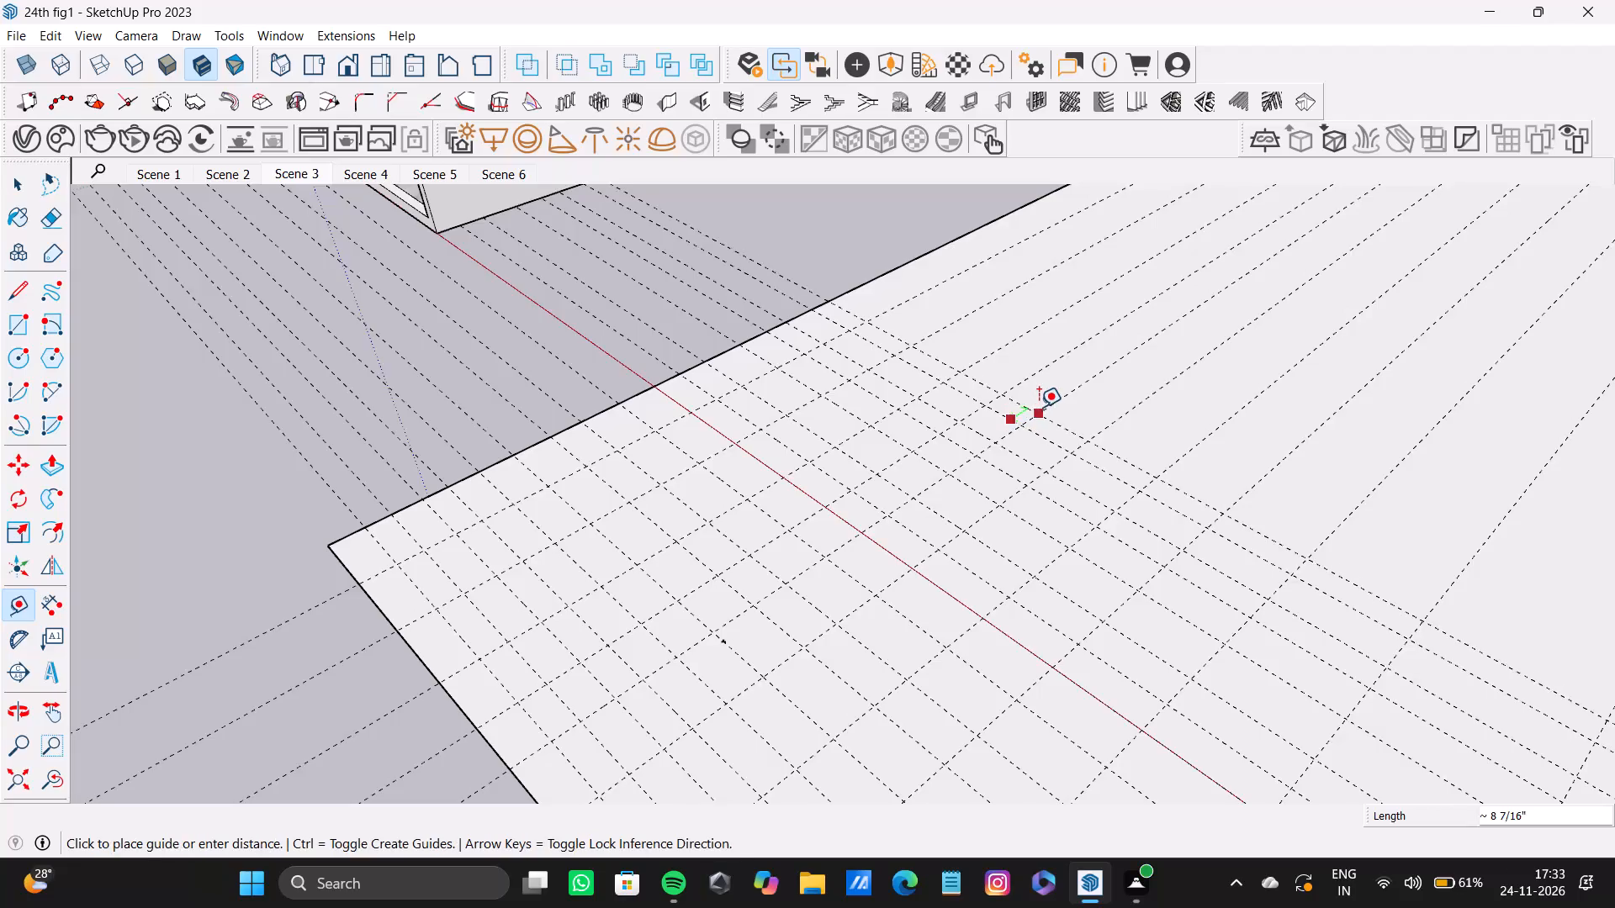
Place one more guide parallel to the red axis, about 8" beyond the outermost one on the rectangle.
{"action": "double_click", "coordinate": [1040, 406]}
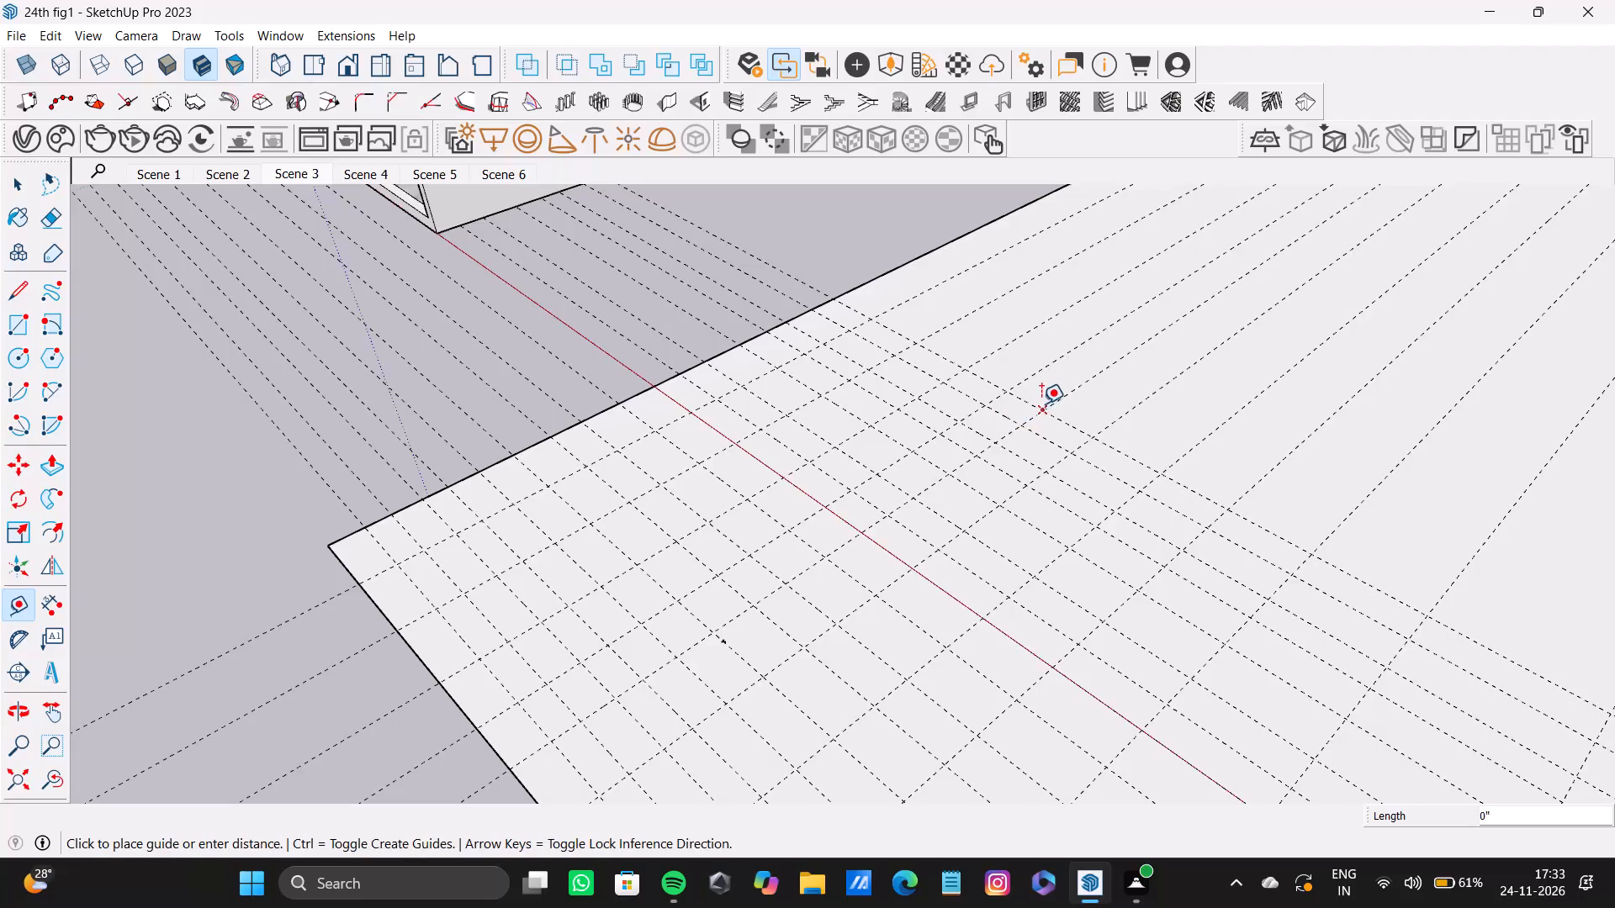
{"action": "key", "text": "space"}
{"action": "key", "text": "space"}
Lower the display brightness to its minimum in the system quick settings.
{"action": "left_click", "coordinate": [1427, 876]}
{"action": "left_click", "coordinate": [1420, 887]}
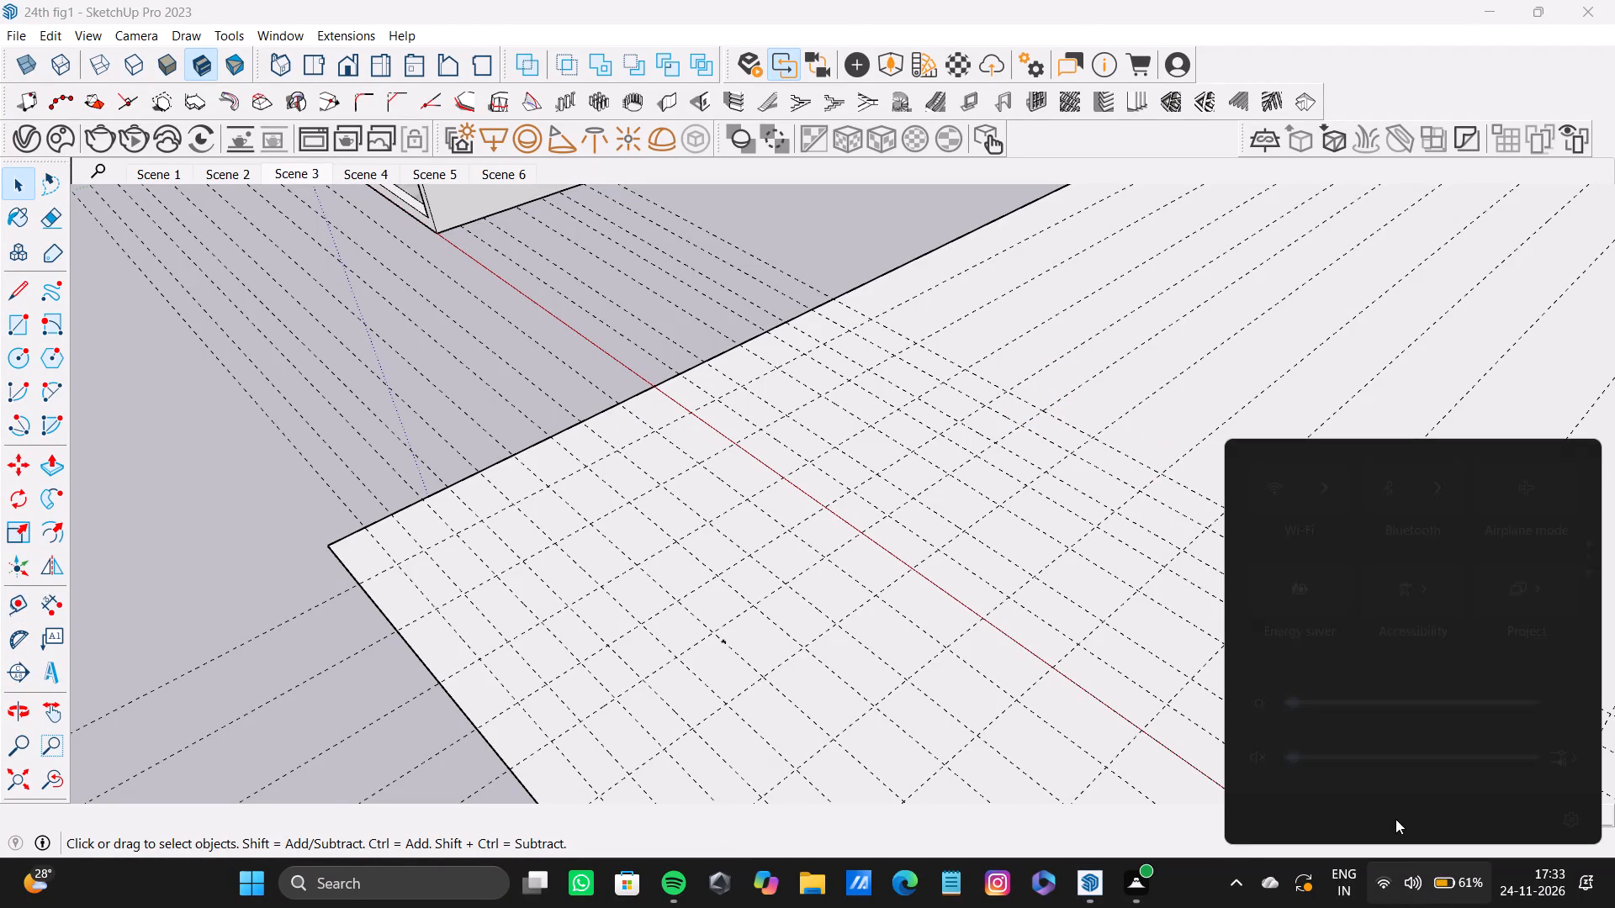
{"action": "left_click_drag", "start_coordinate": [1318, 708], "coordinate": [1189, 710]}
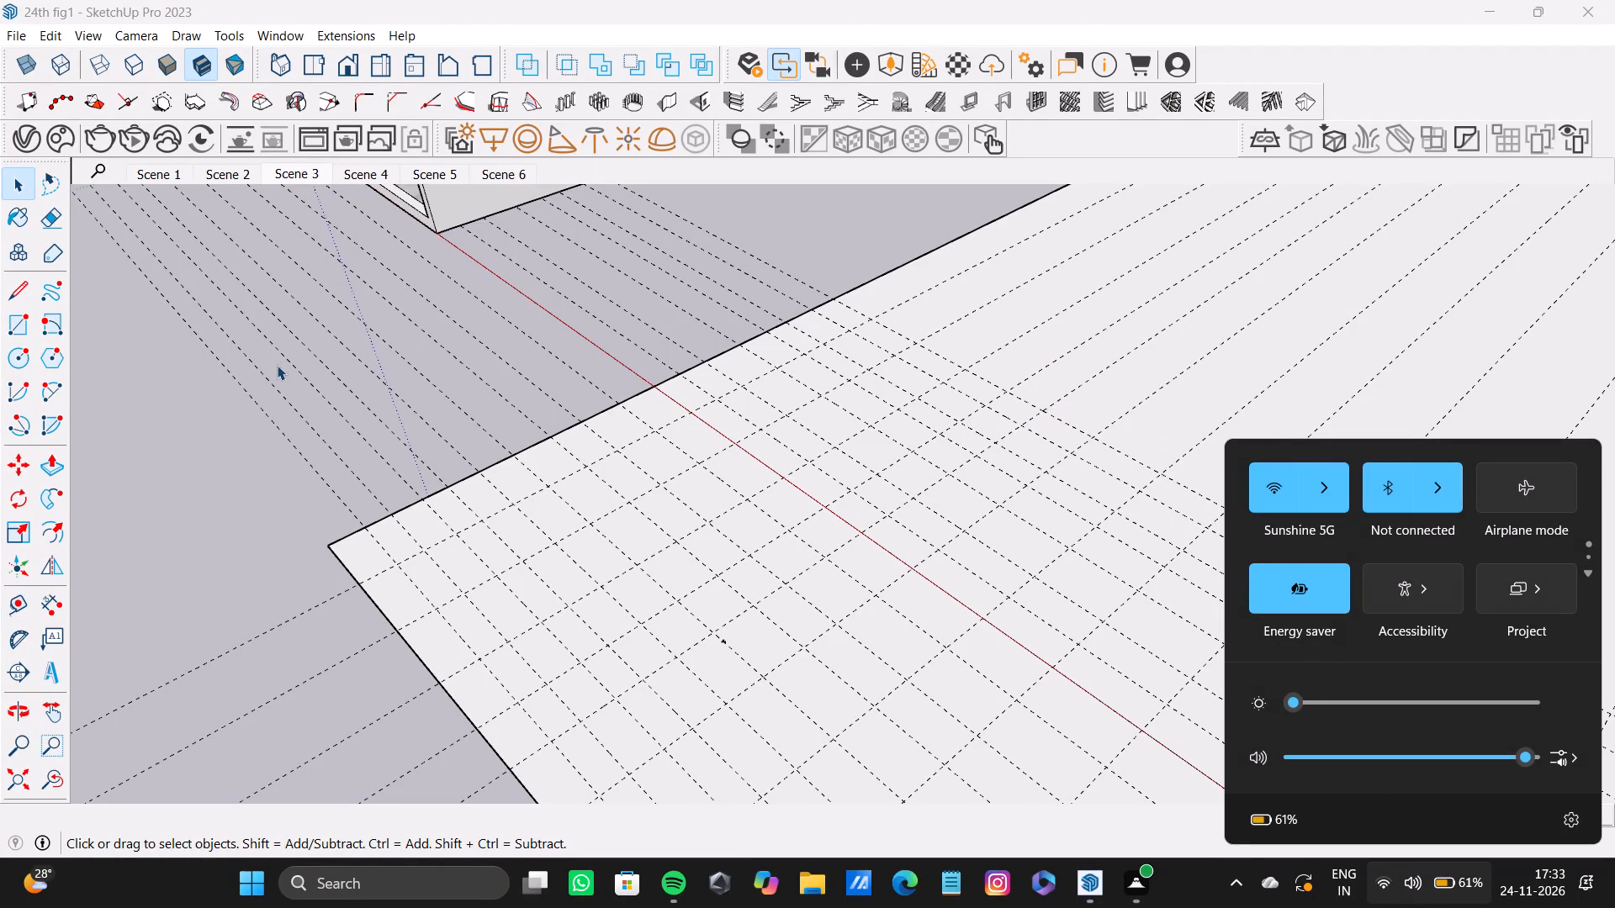
{"action": "left_click", "coordinate": [173, 421]}
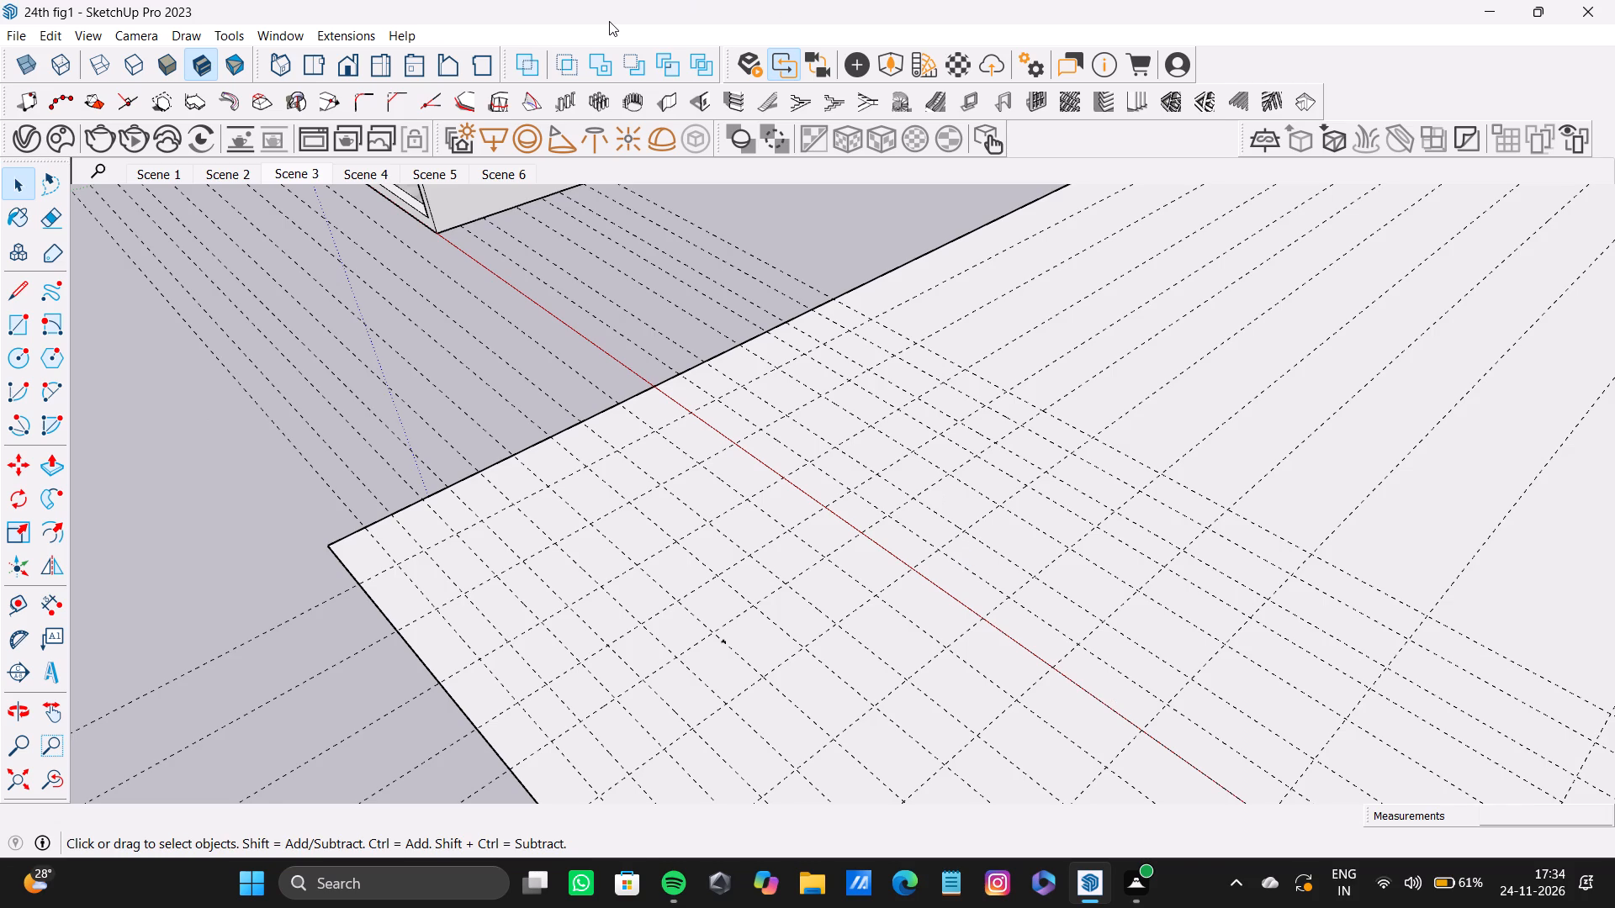
Extend the row of guides parallel to the red axis further along the rectangle's bedroom-side edge, roughly 7" to 1' apart.
{"action": "key", "text": "space"}
{"action": "key", "text": "t"}
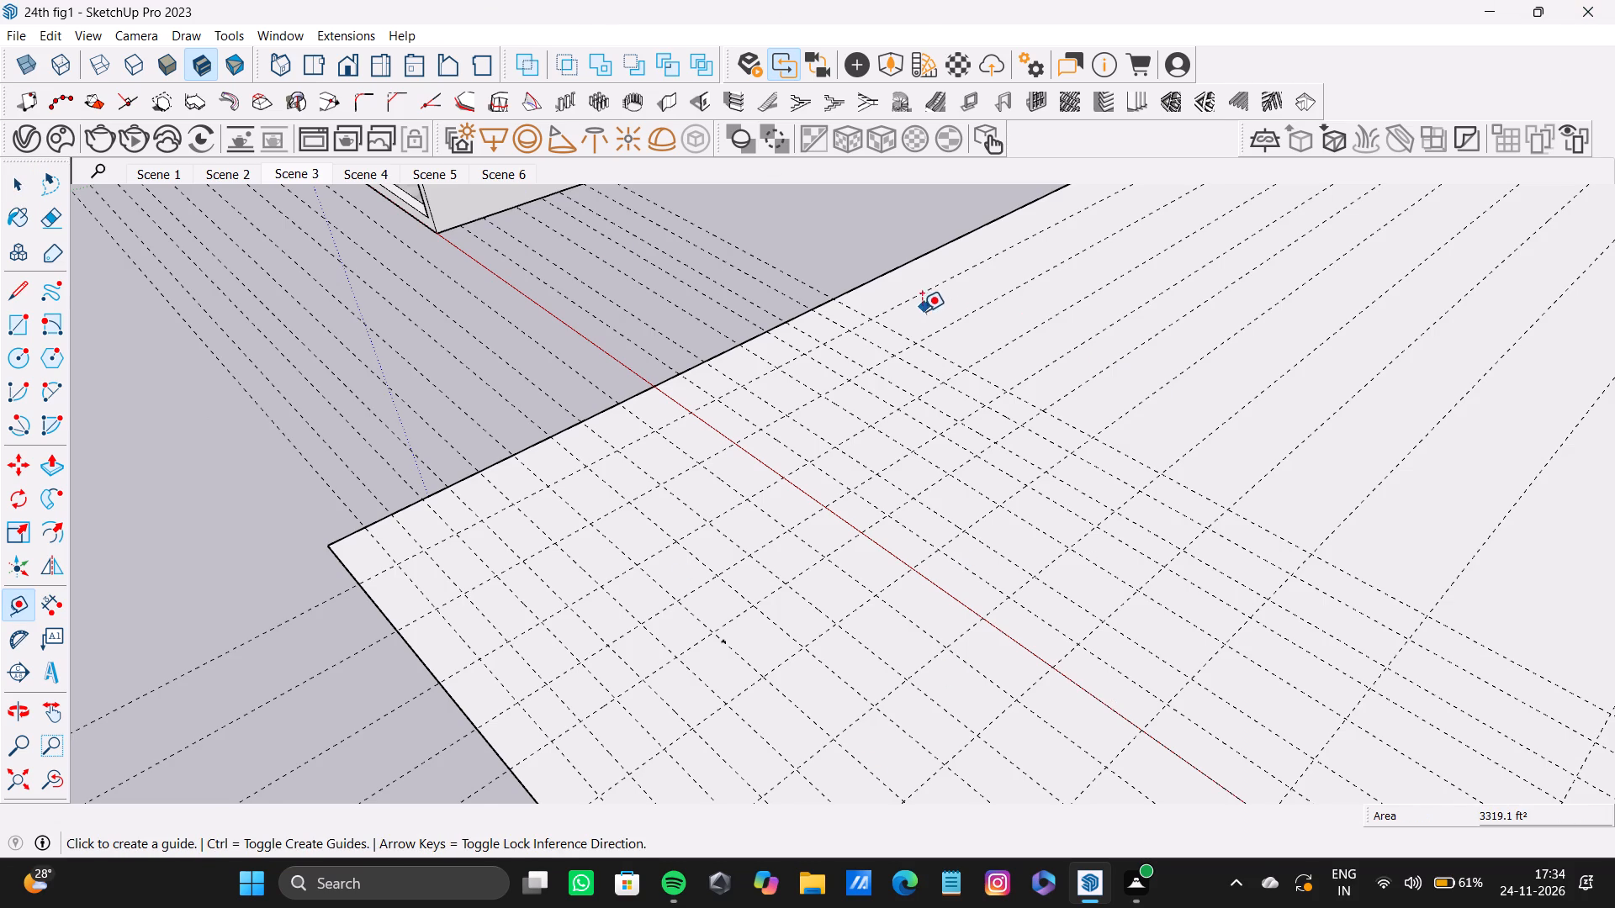
{"action": "scroll", "coordinate": [910, 319], "scroll_direction": "up", "scroll_amount": 2}
{"action": "left_click", "coordinate": [887, 339]}
{"action": "double_click", "coordinate": [918, 325]}
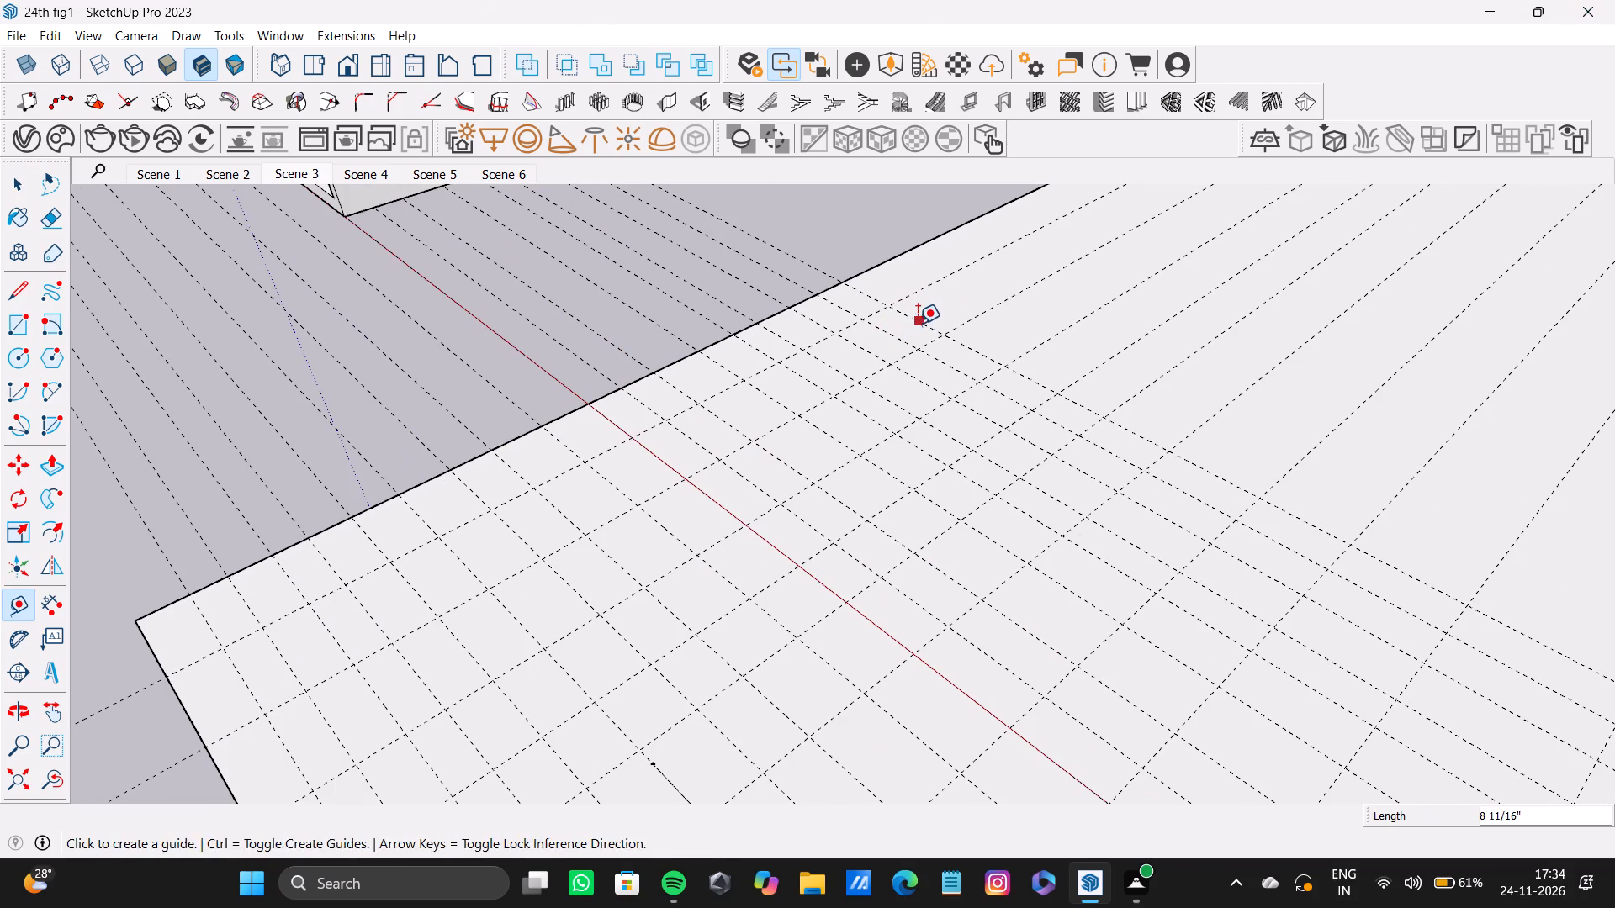
{"action": "double_click", "coordinate": [945, 313]}
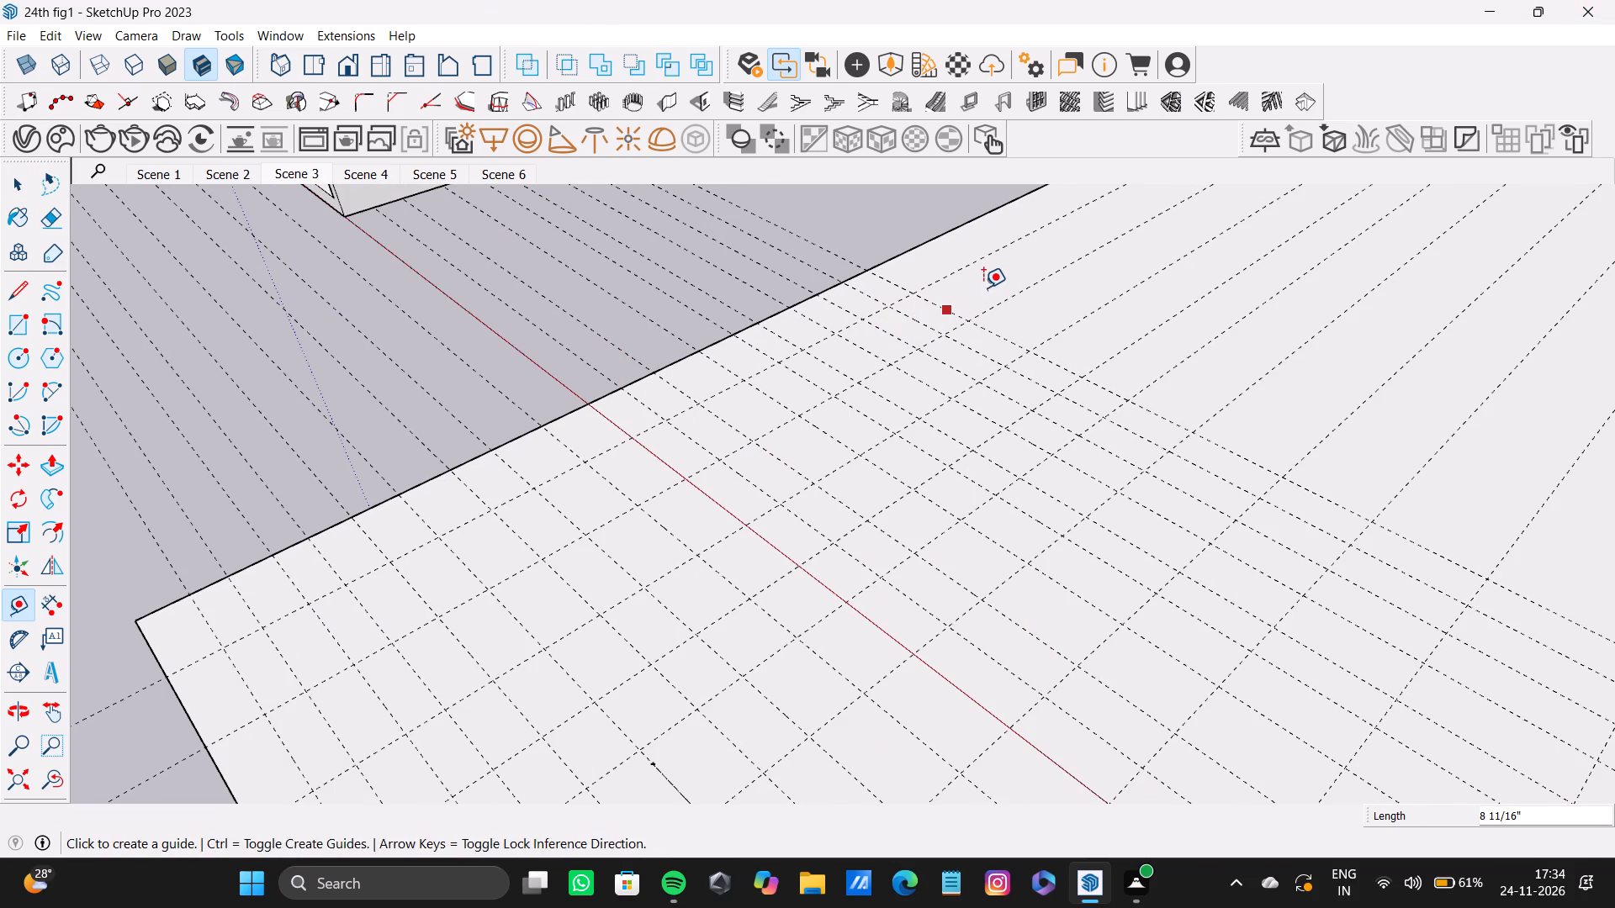
{"action": "double_click", "coordinate": [976, 288]}
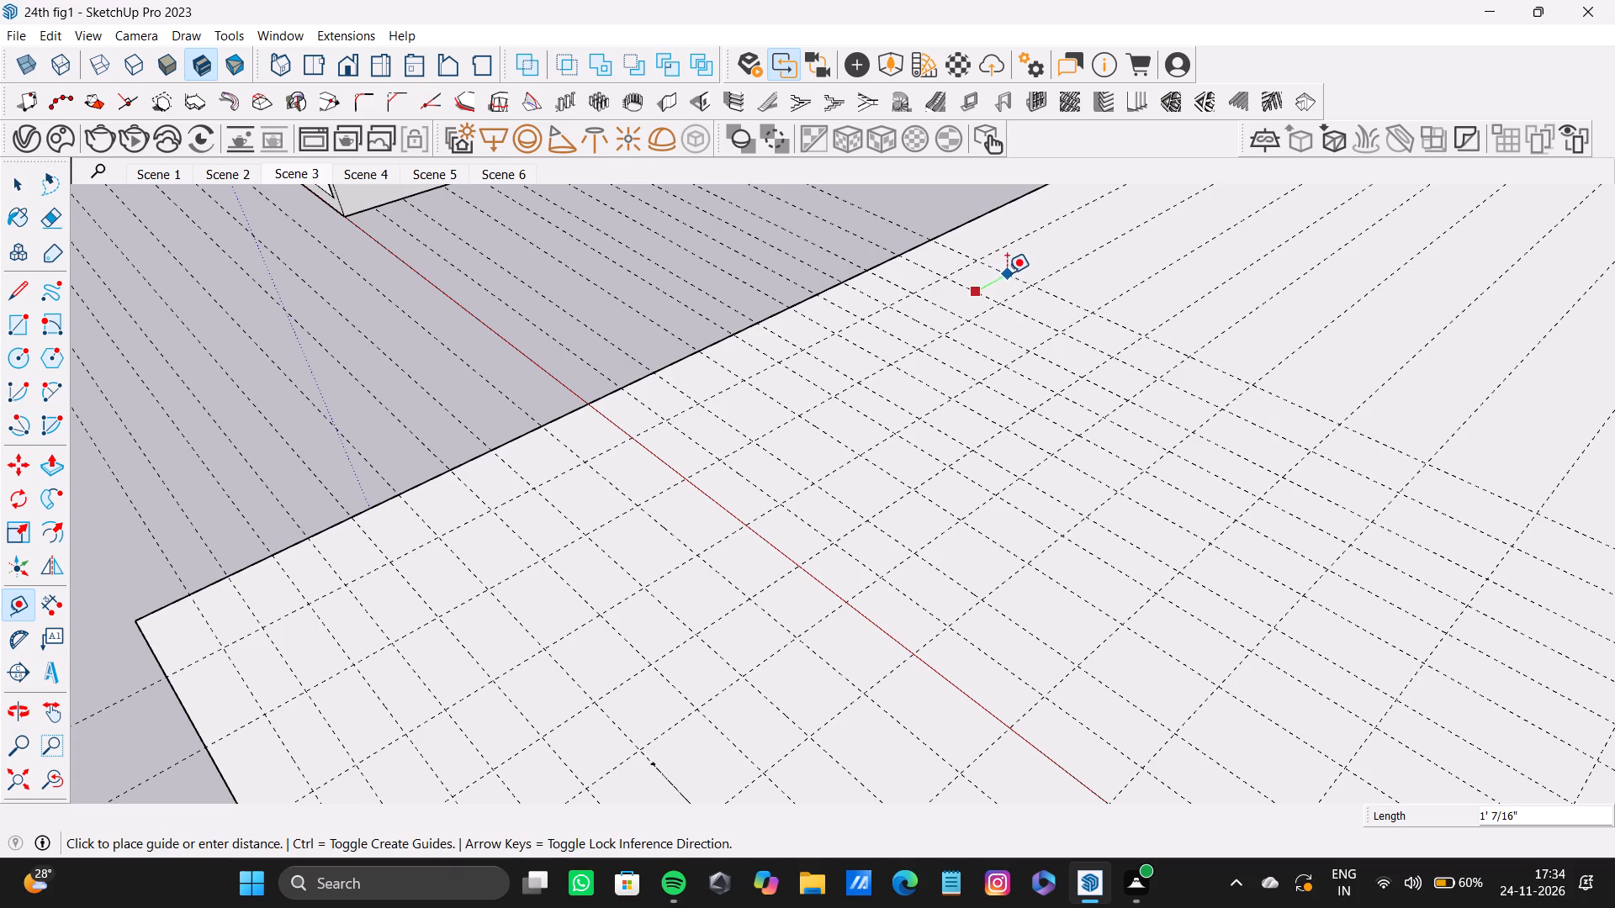
{"action": "double_click", "coordinate": [1007, 273]}
{"action": "double_click", "coordinate": [1048, 256]}
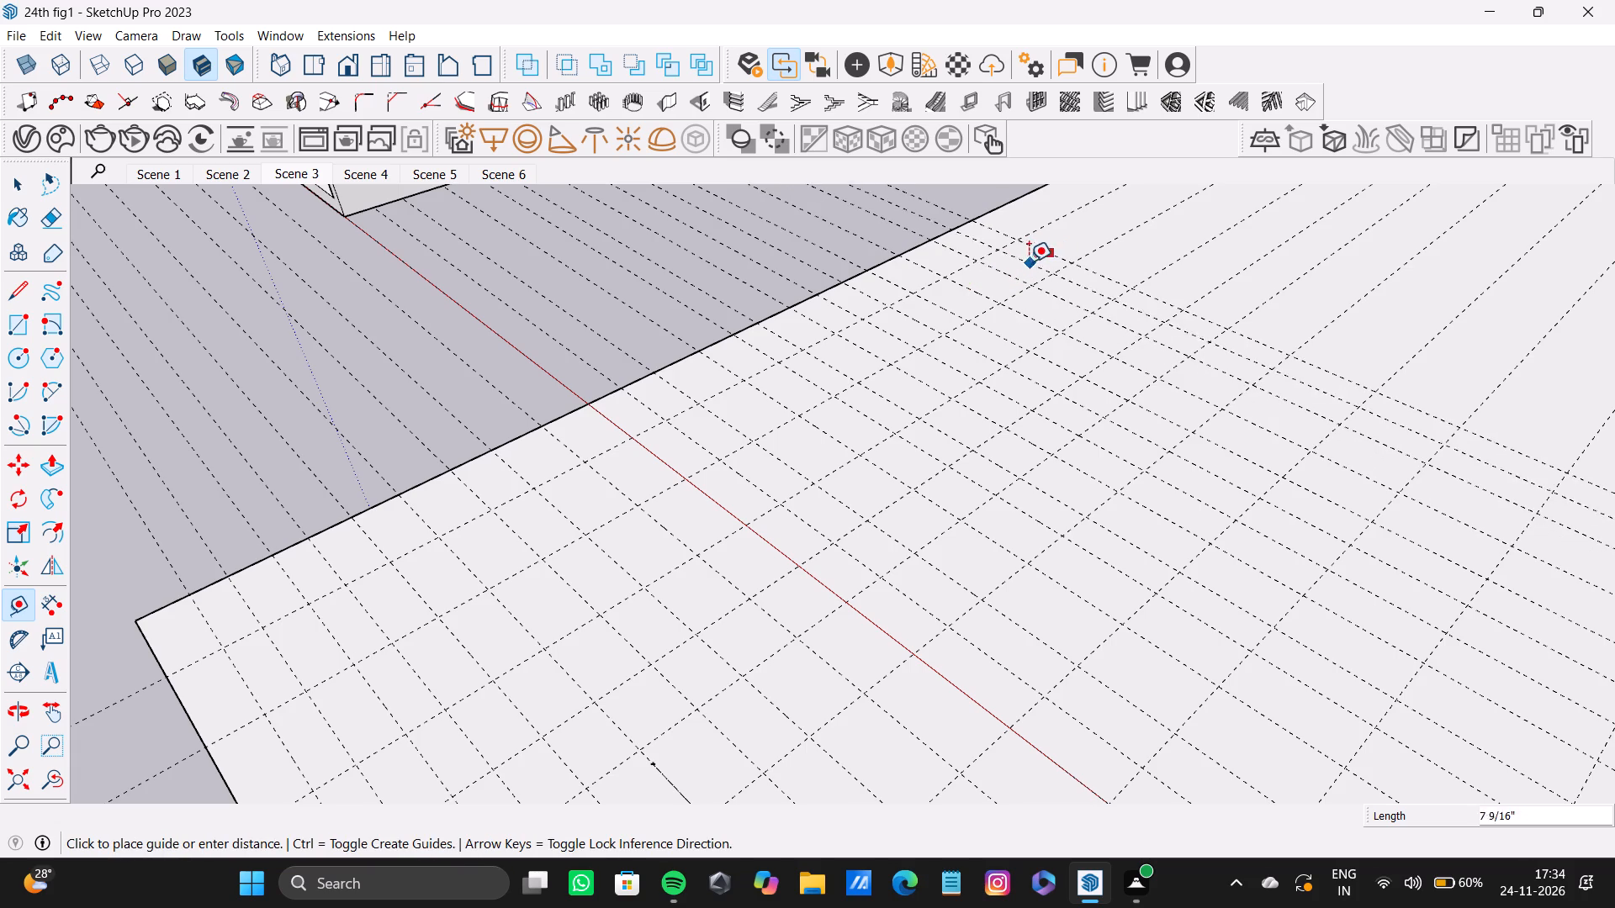
{"action": "double_click", "coordinate": [1028, 266]}
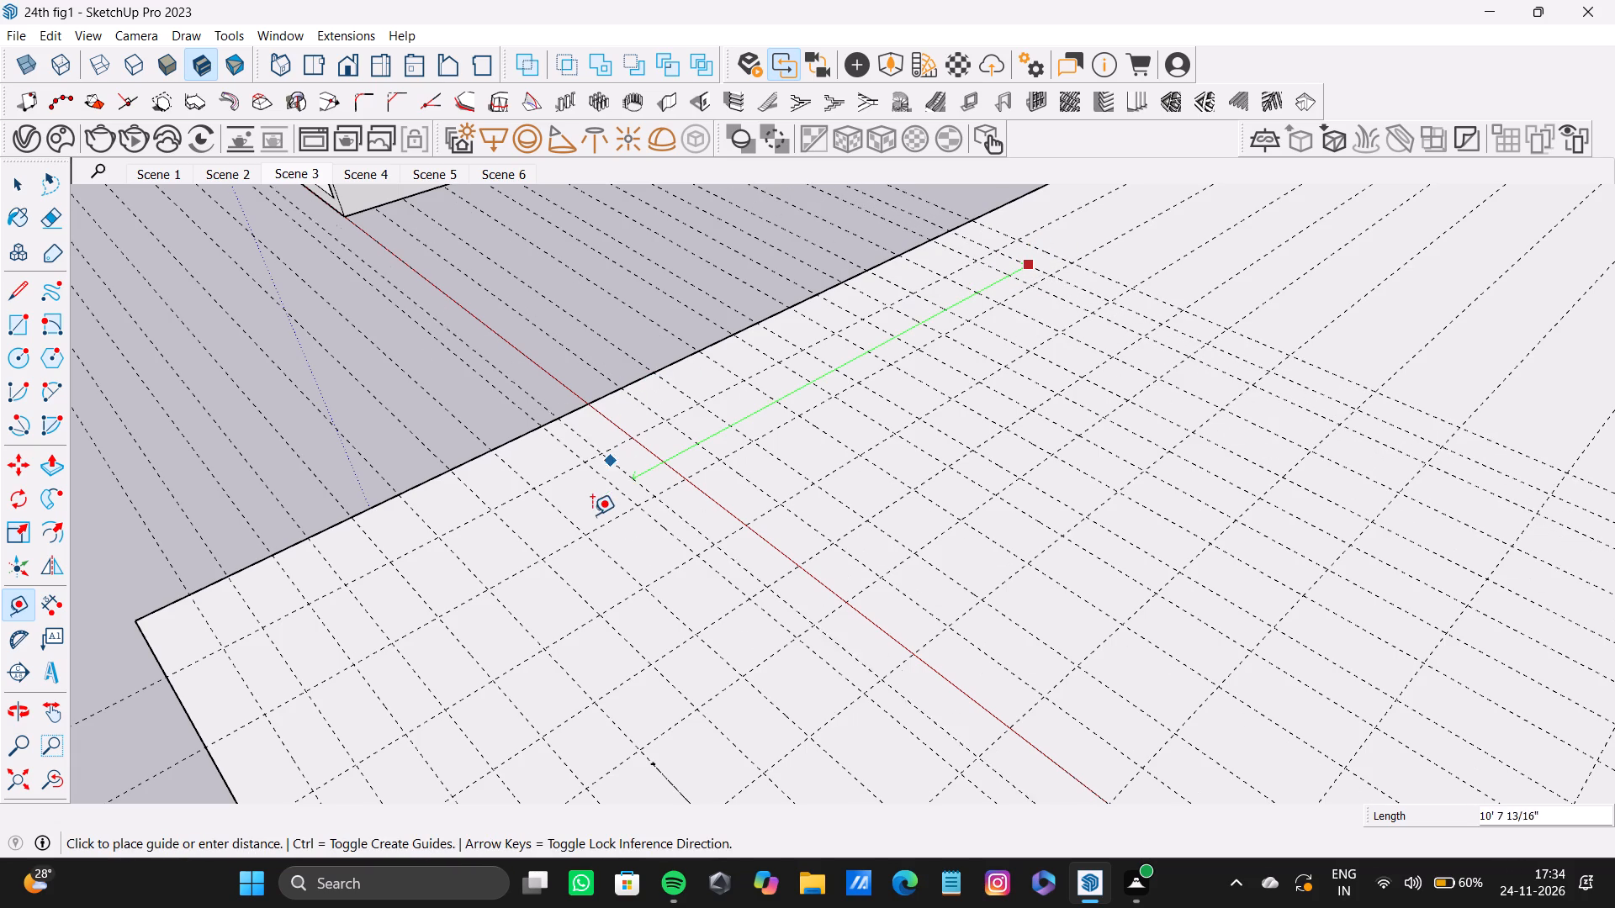
Add in-between parallel guides in the gaps beside the red axis, towards the rectangle's near corner.
{"action": "double_click", "coordinate": [595, 514]}
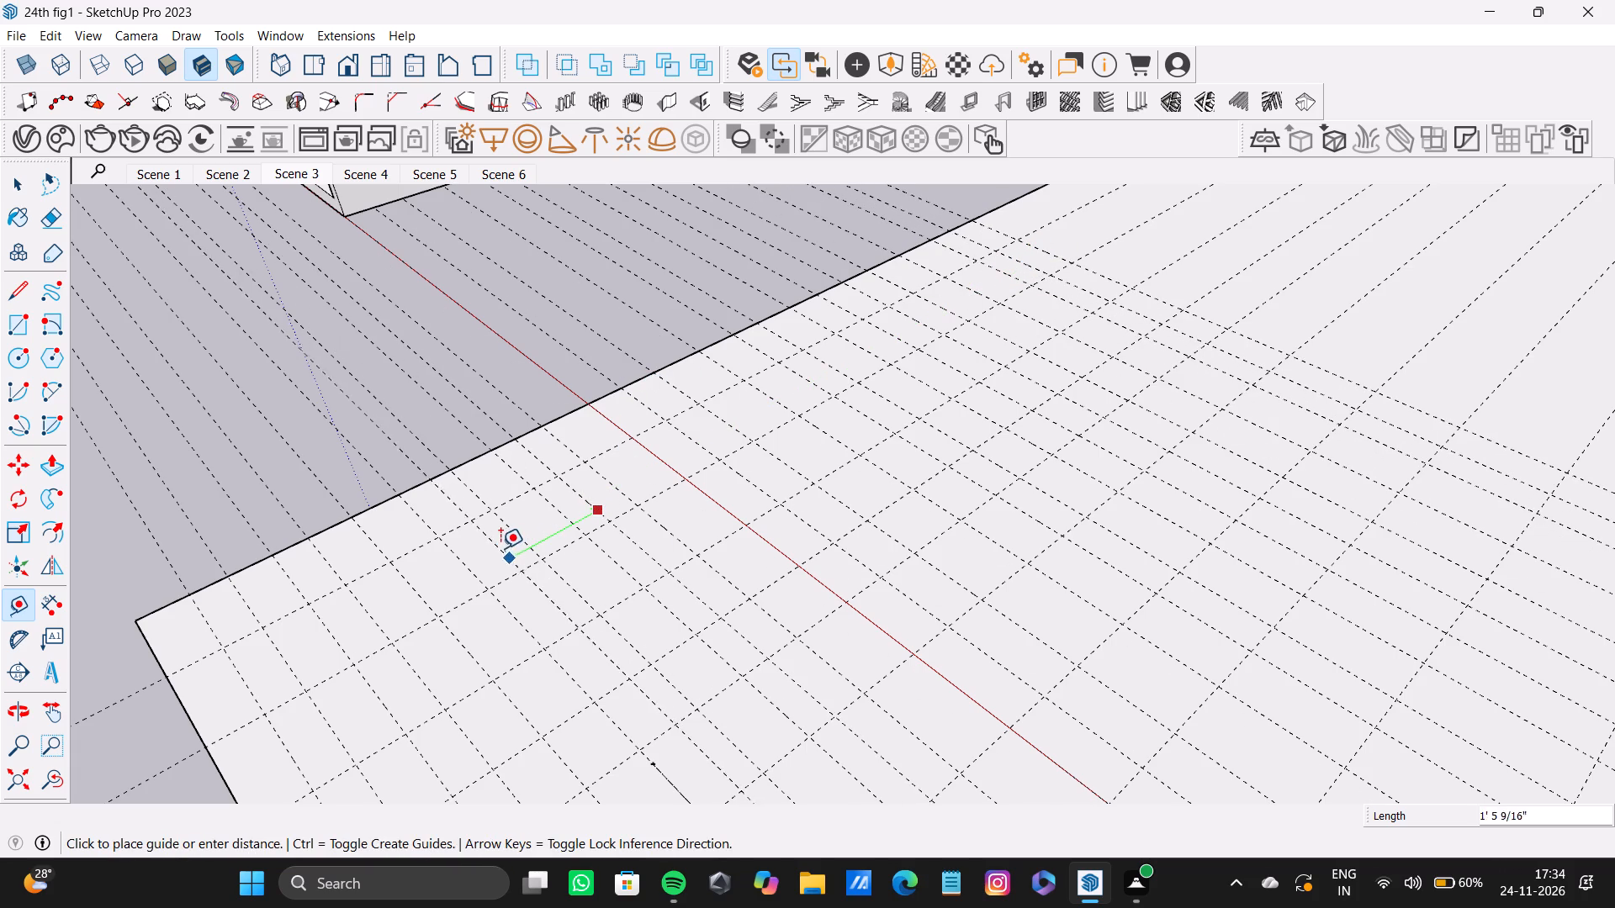
{"action": "double_click", "coordinate": [495, 551]}
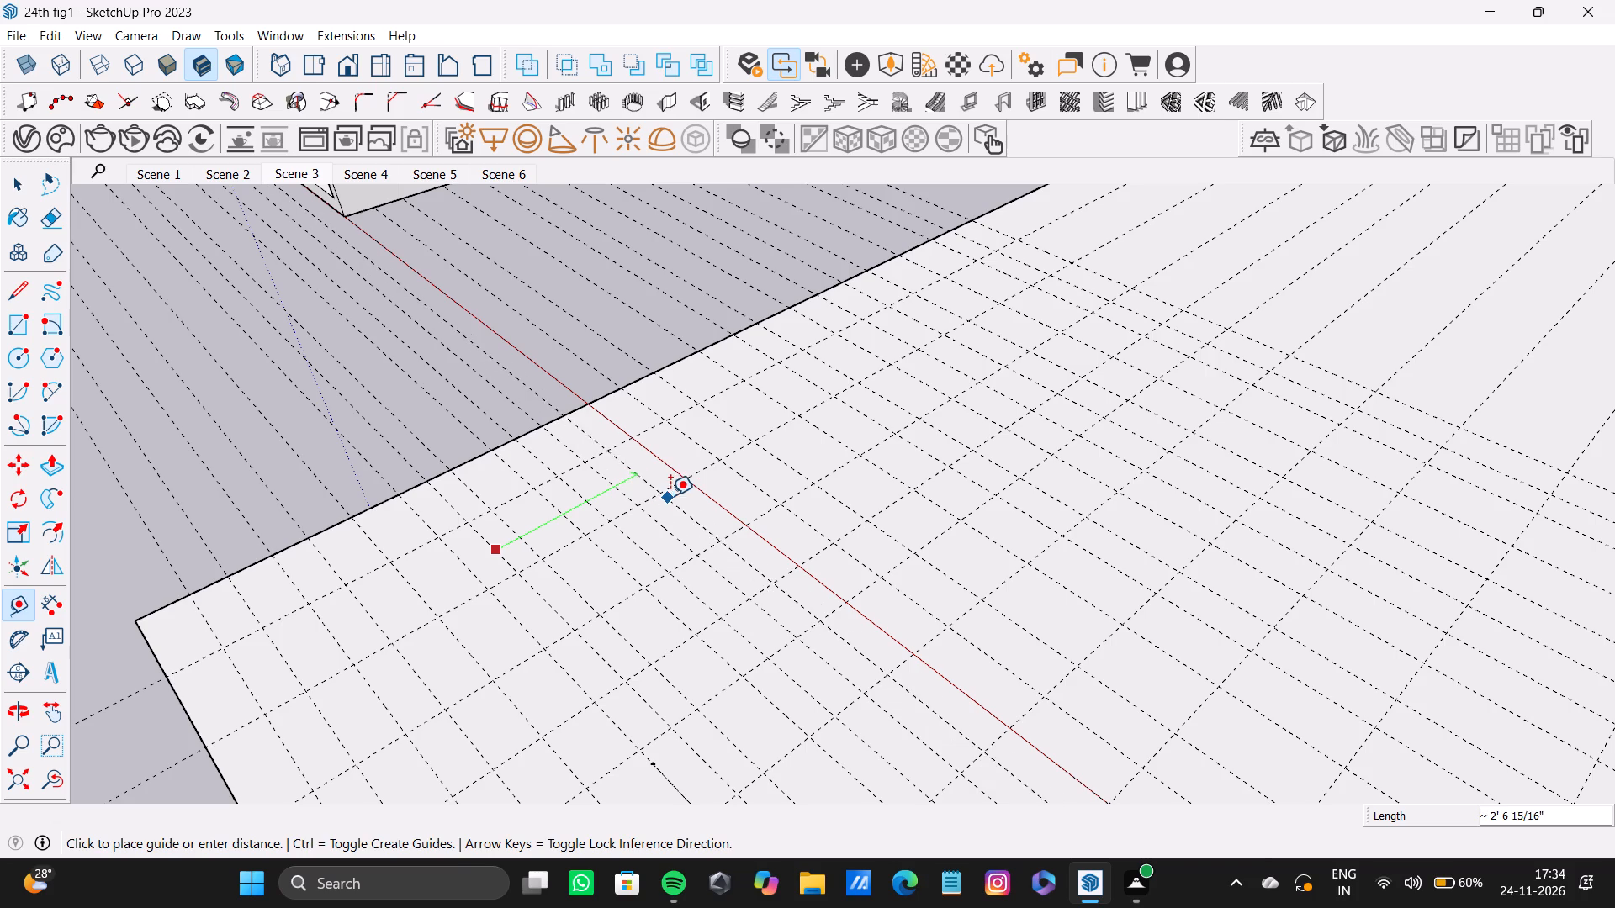
{"action": "left_click", "coordinate": [672, 488]}
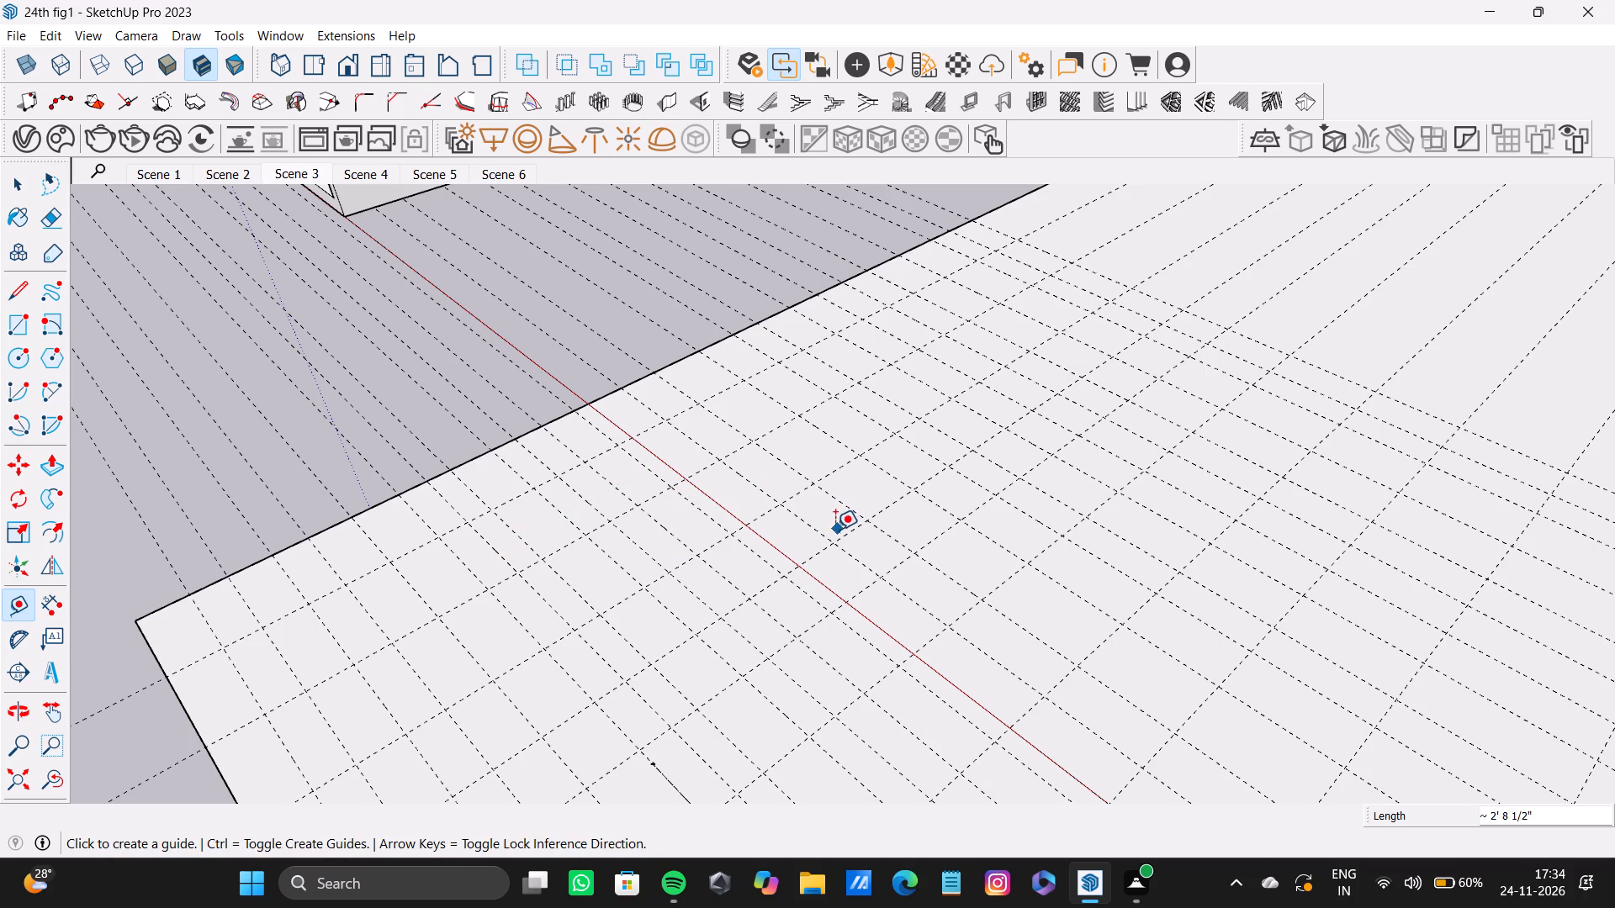
Continue the row of parallel guides outward from its last guide across the empty part of the rectangle, roughly 8" to 1' 1" apart.
{"action": "scroll", "coordinate": [659, 446], "scroll_direction": "down", "scroll_amount": 12}
{"action": "middle_click_drag", "start_coordinate": [881, 551], "coordinate": [597, 531]}
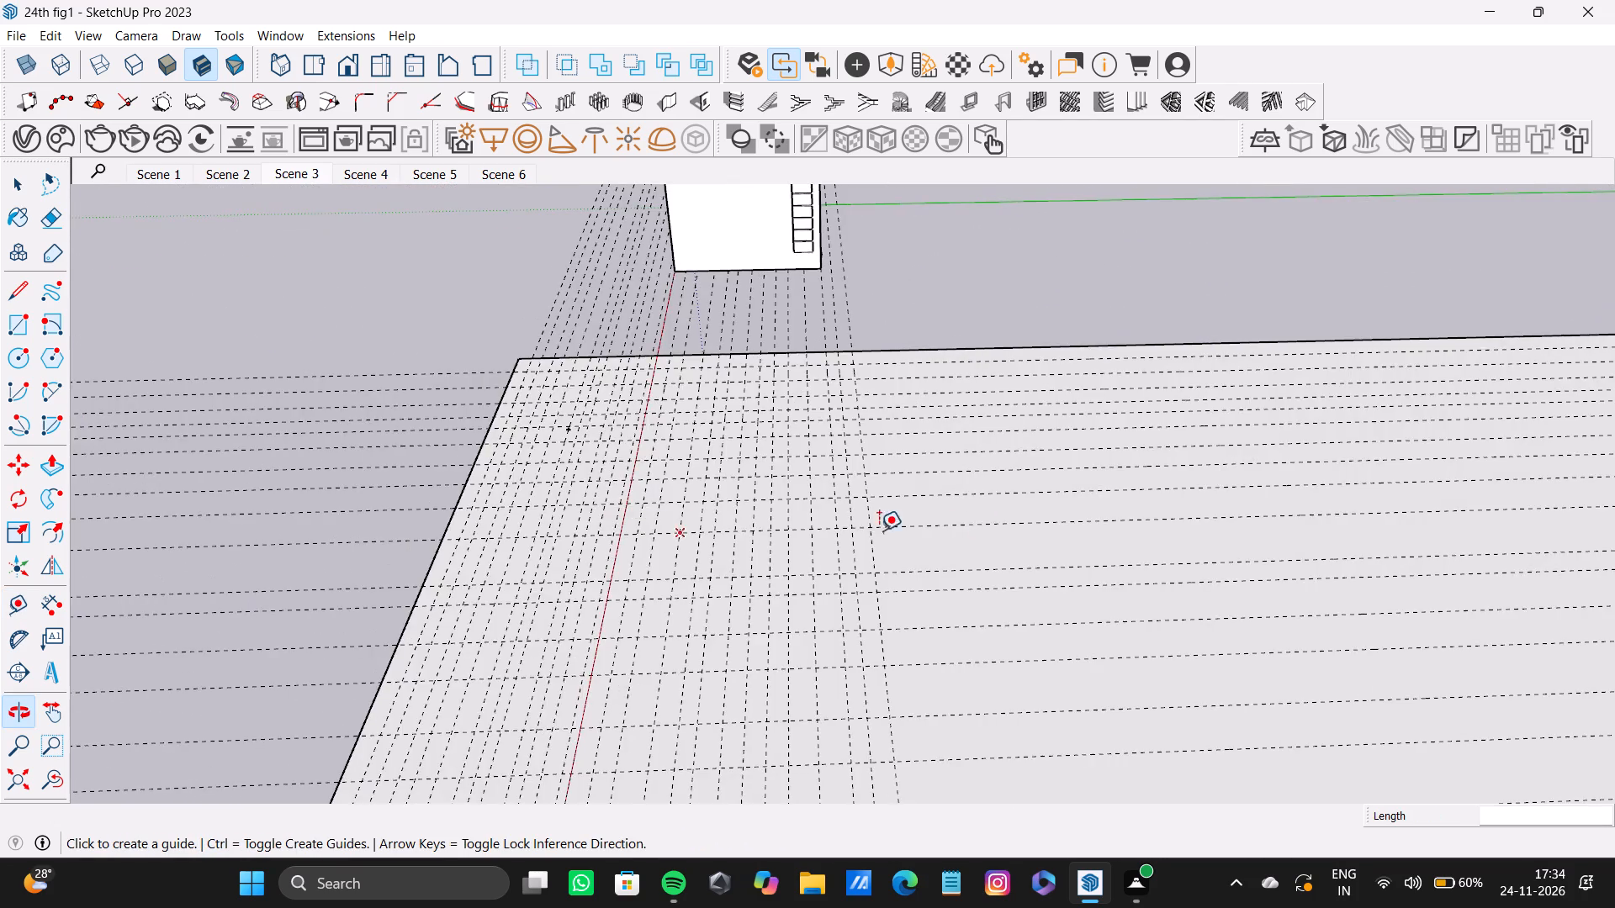
{"action": "scroll", "coordinate": [970, 528], "scroll_direction": "up", "scroll_amount": 8}
{"action": "left_click", "coordinate": [752, 585]}
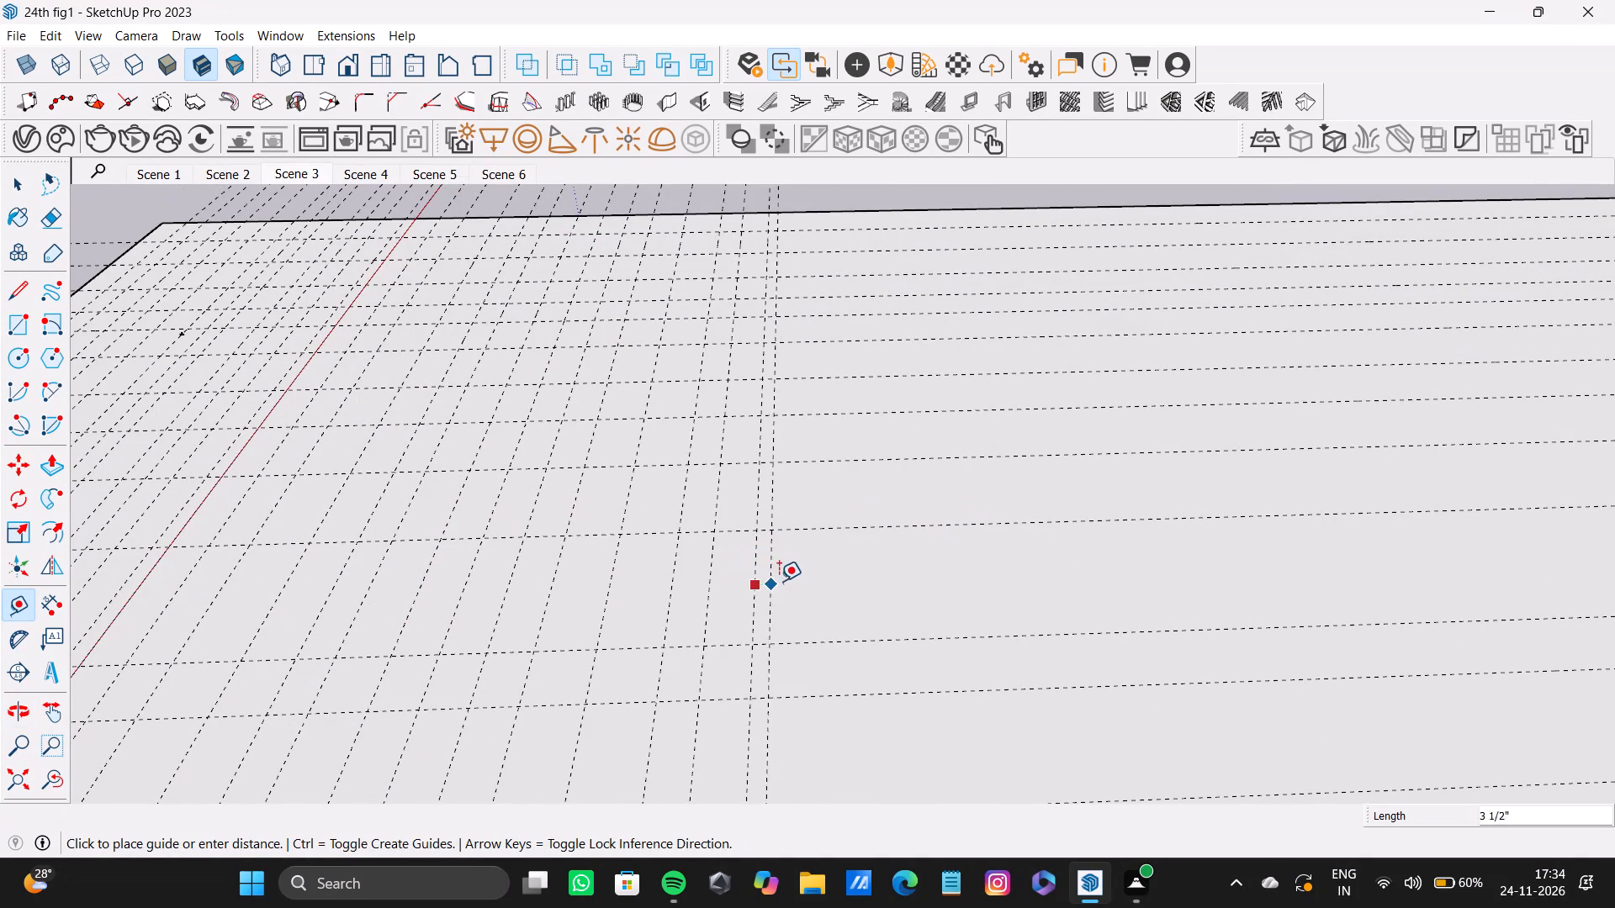
{"action": "double_click", "coordinate": [795, 593]}
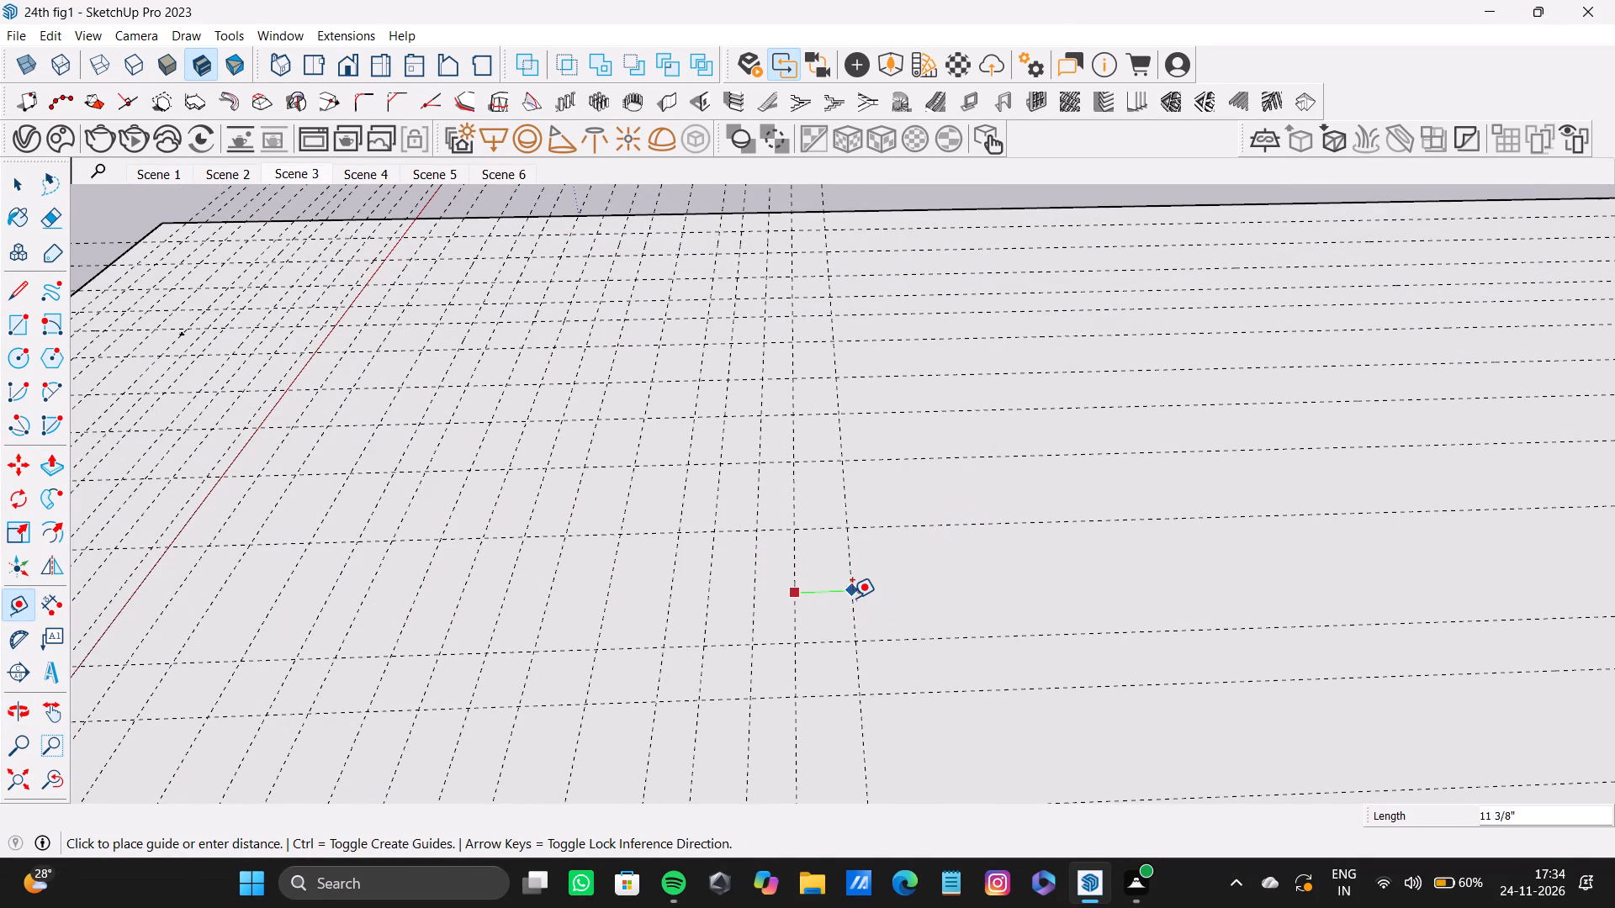
{"action": "double_click", "coordinate": [837, 596]}
{"action": "double_click", "coordinate": [876, 602]}
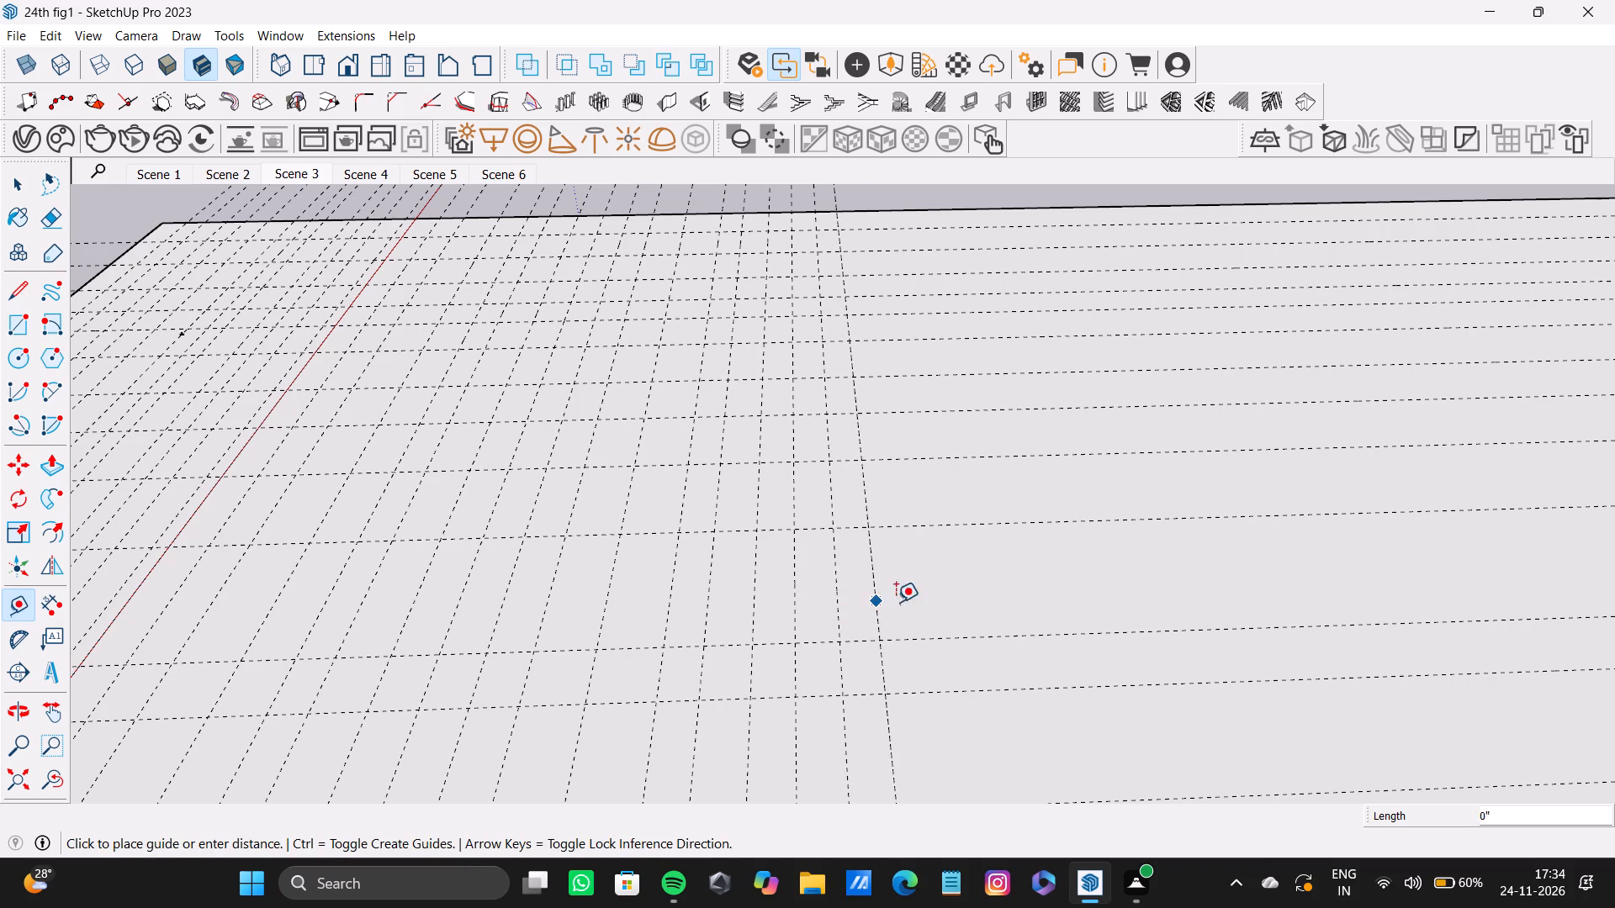
{"action": "left_click", "coordinate": [928, 608]}
{"action": "left_click", "coordinate": [928, 608]}
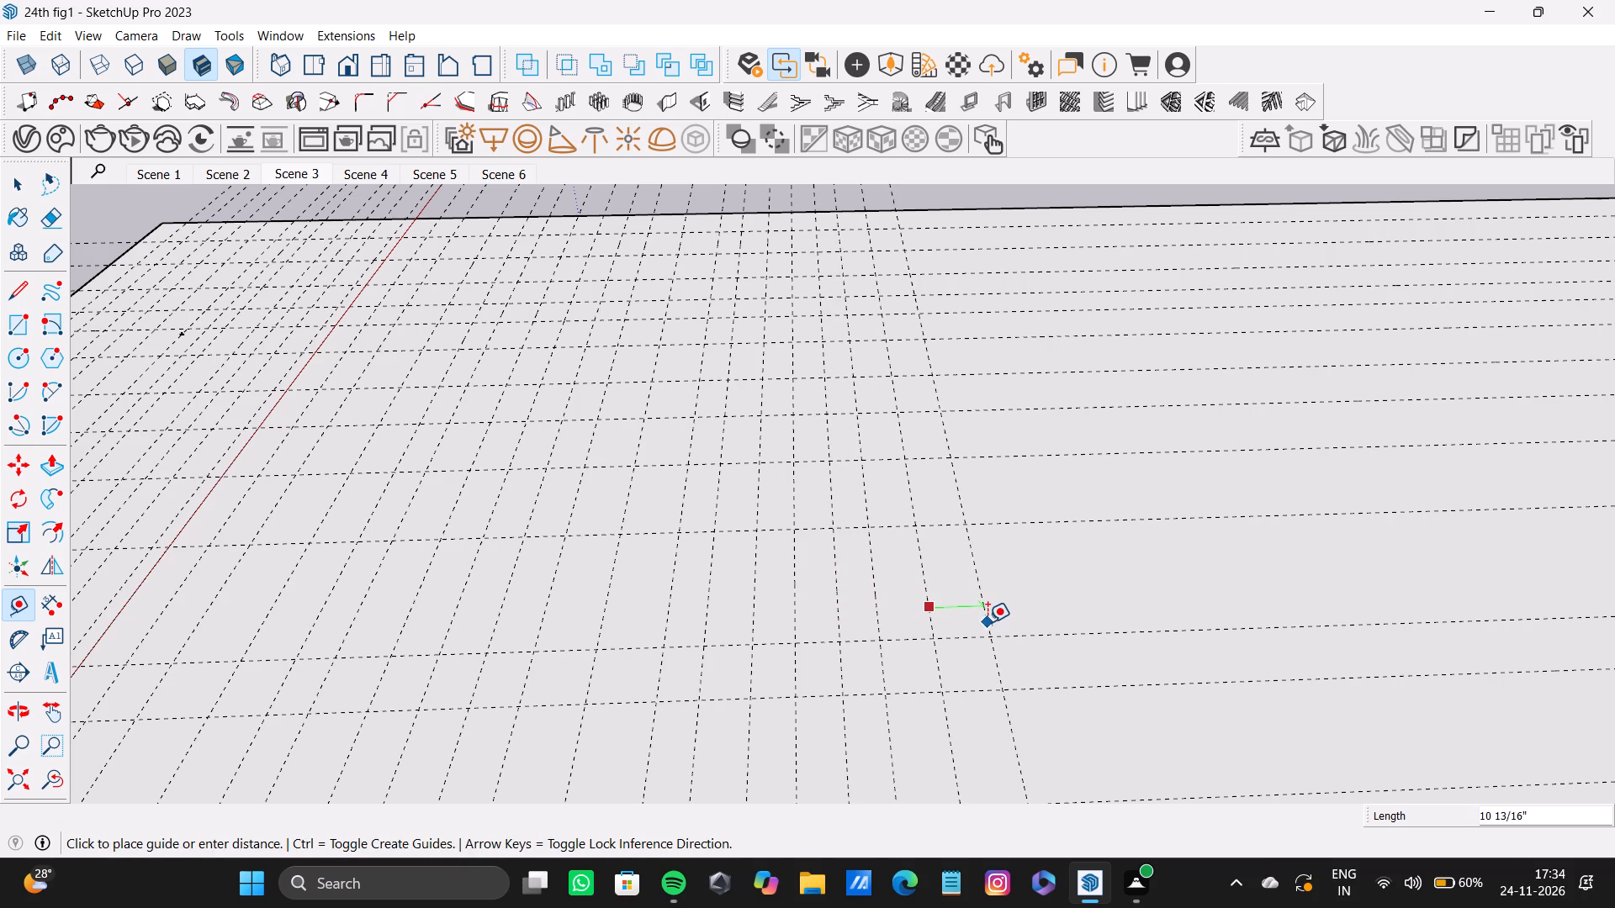
{"action": "left_click", "coordinate": [988, 622]}
{"action": "left_click", "coordinate": [988, 622]}
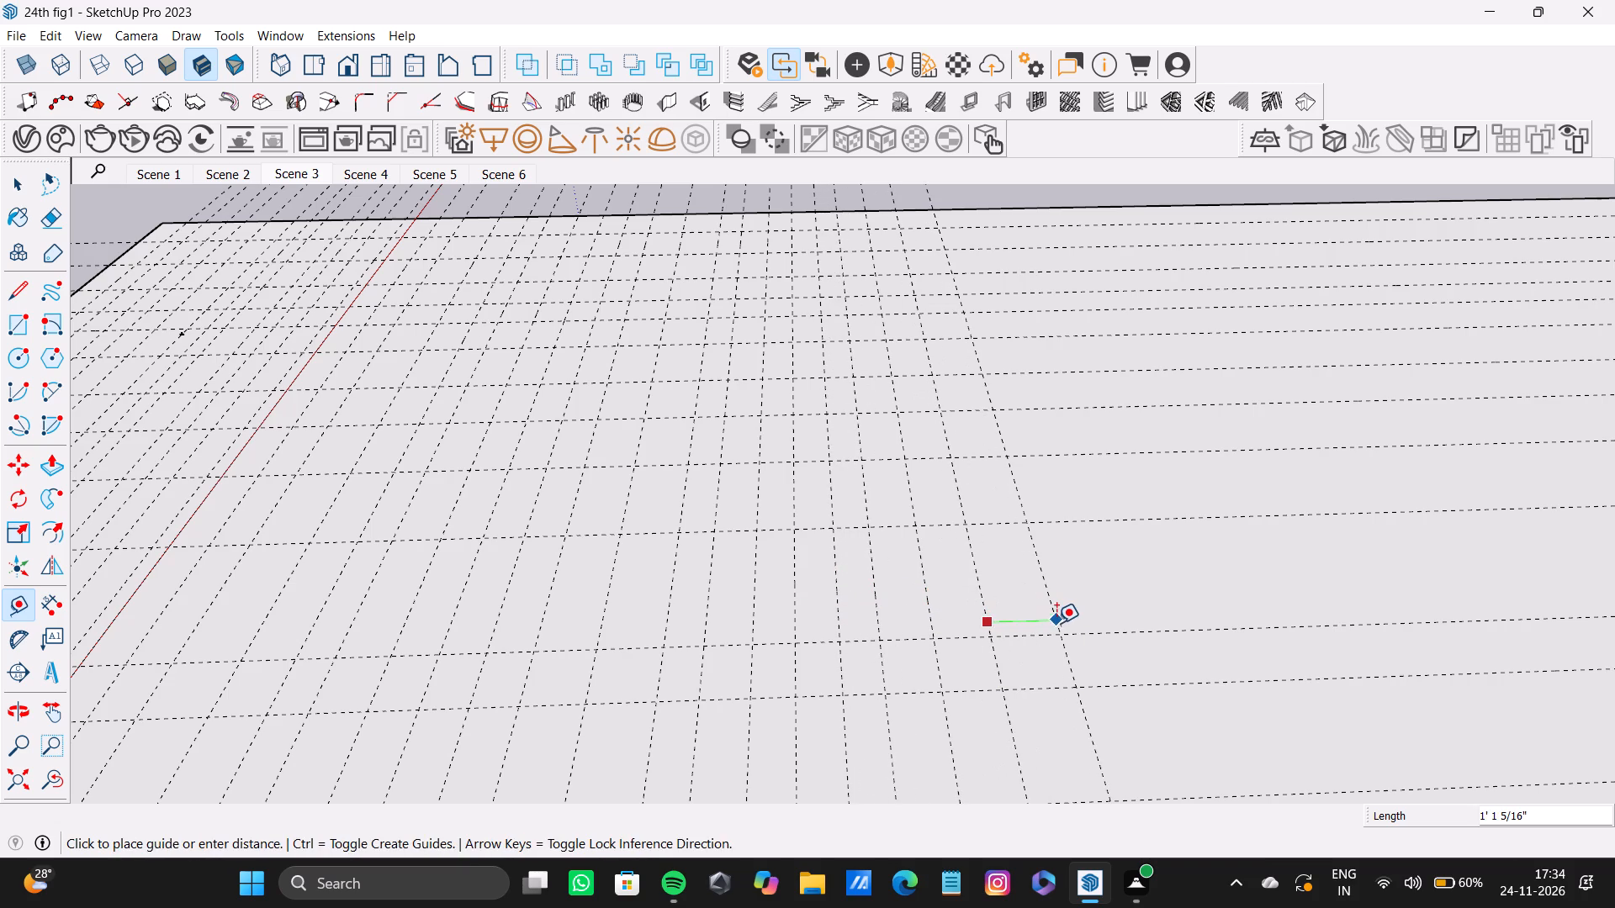
{"action": "double_click", "coordinate": [1056, 623]}
Add further parallel guides beyond the end of the row at a tighter spacing of roughly 5" to 9".
{"action": "left_click", "coordinate": [1103, 617]}
{"action": "left_click_drag", "start_coordinate": [1103, 617], "coordinate": [1113, 617]}
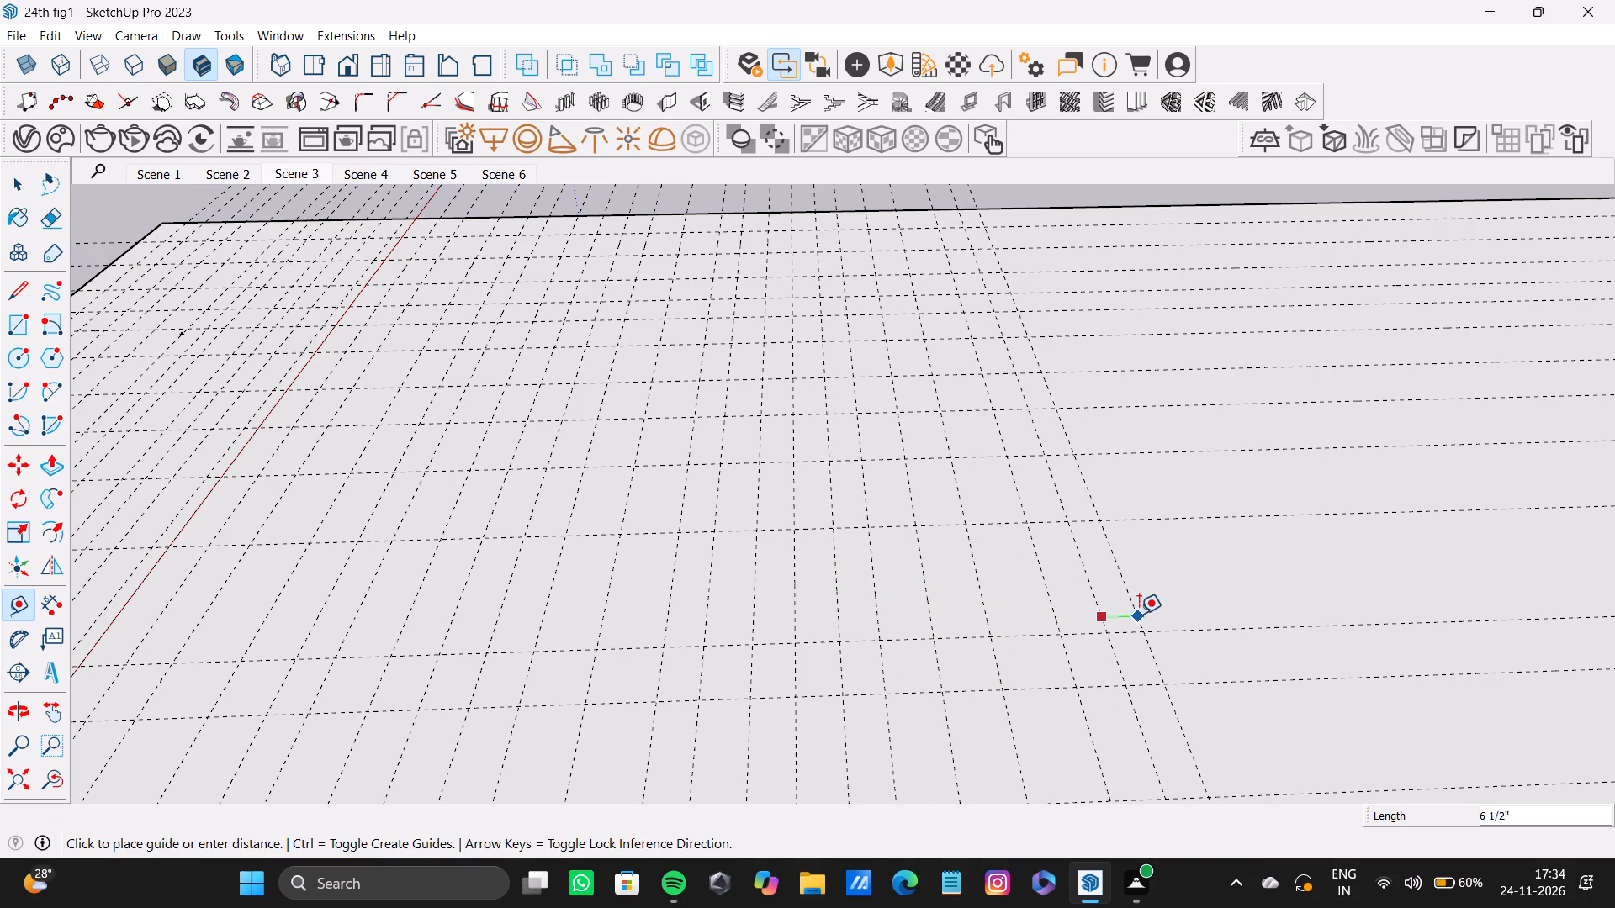
{"action": "double_click", "coordinate": [1144, 615]}
{"action": "left_click", "coordinate": [1175, 611]}
{"action": "left_click", "coordinate": [1175, 611]}
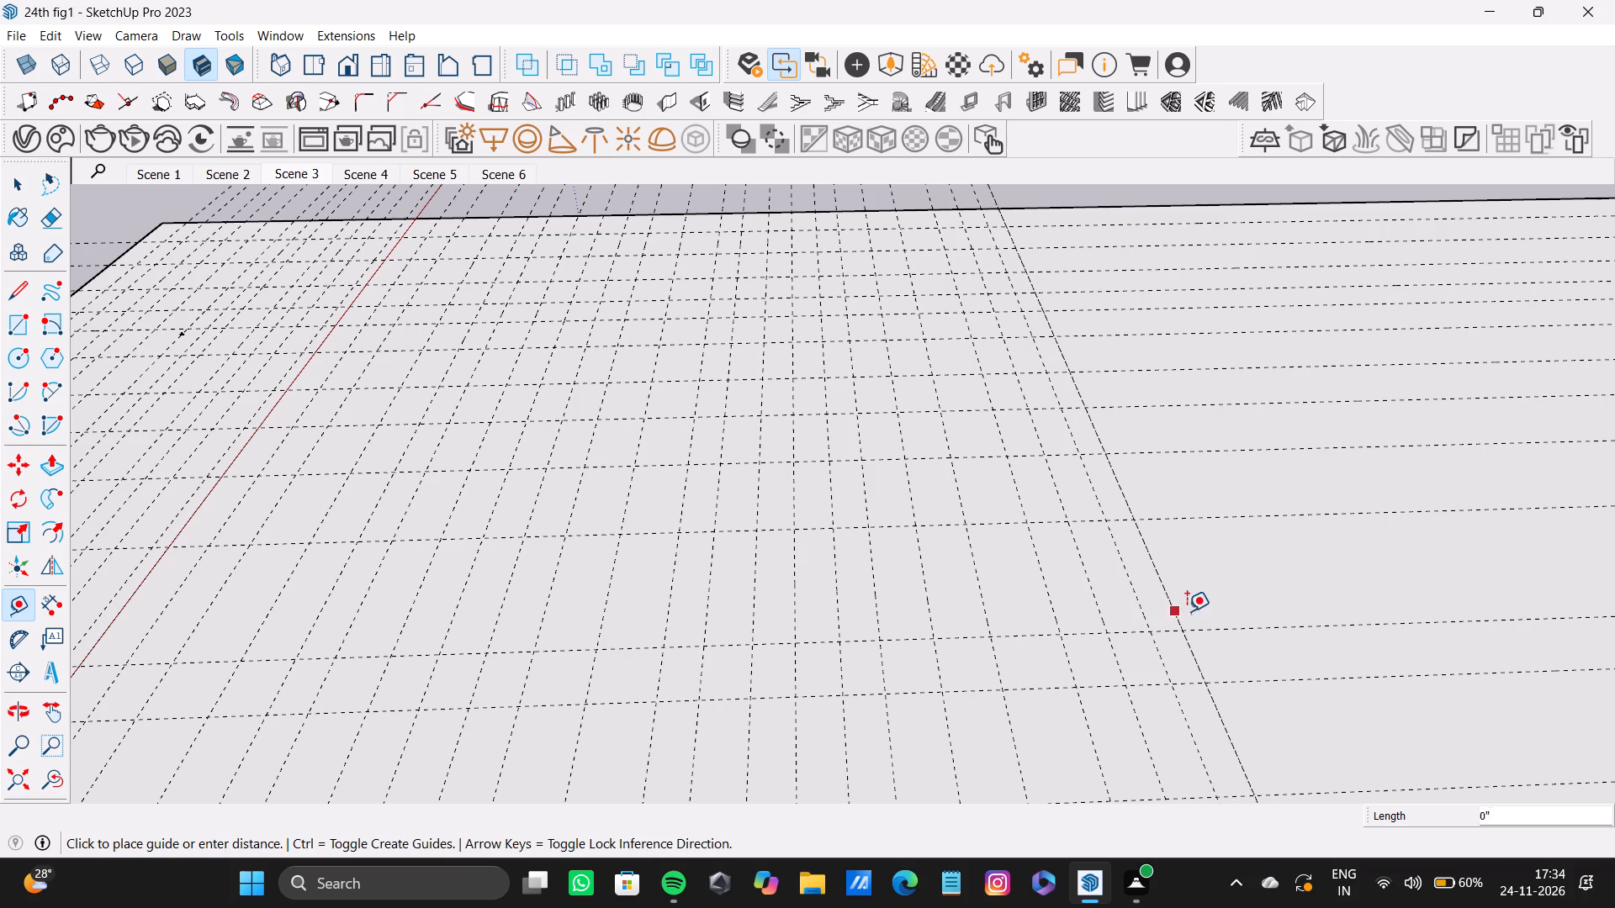
{"action": "double_click", "coordinate": [1199, 612]}
{"action": "left_click", "coordinate": [1226, 613]}
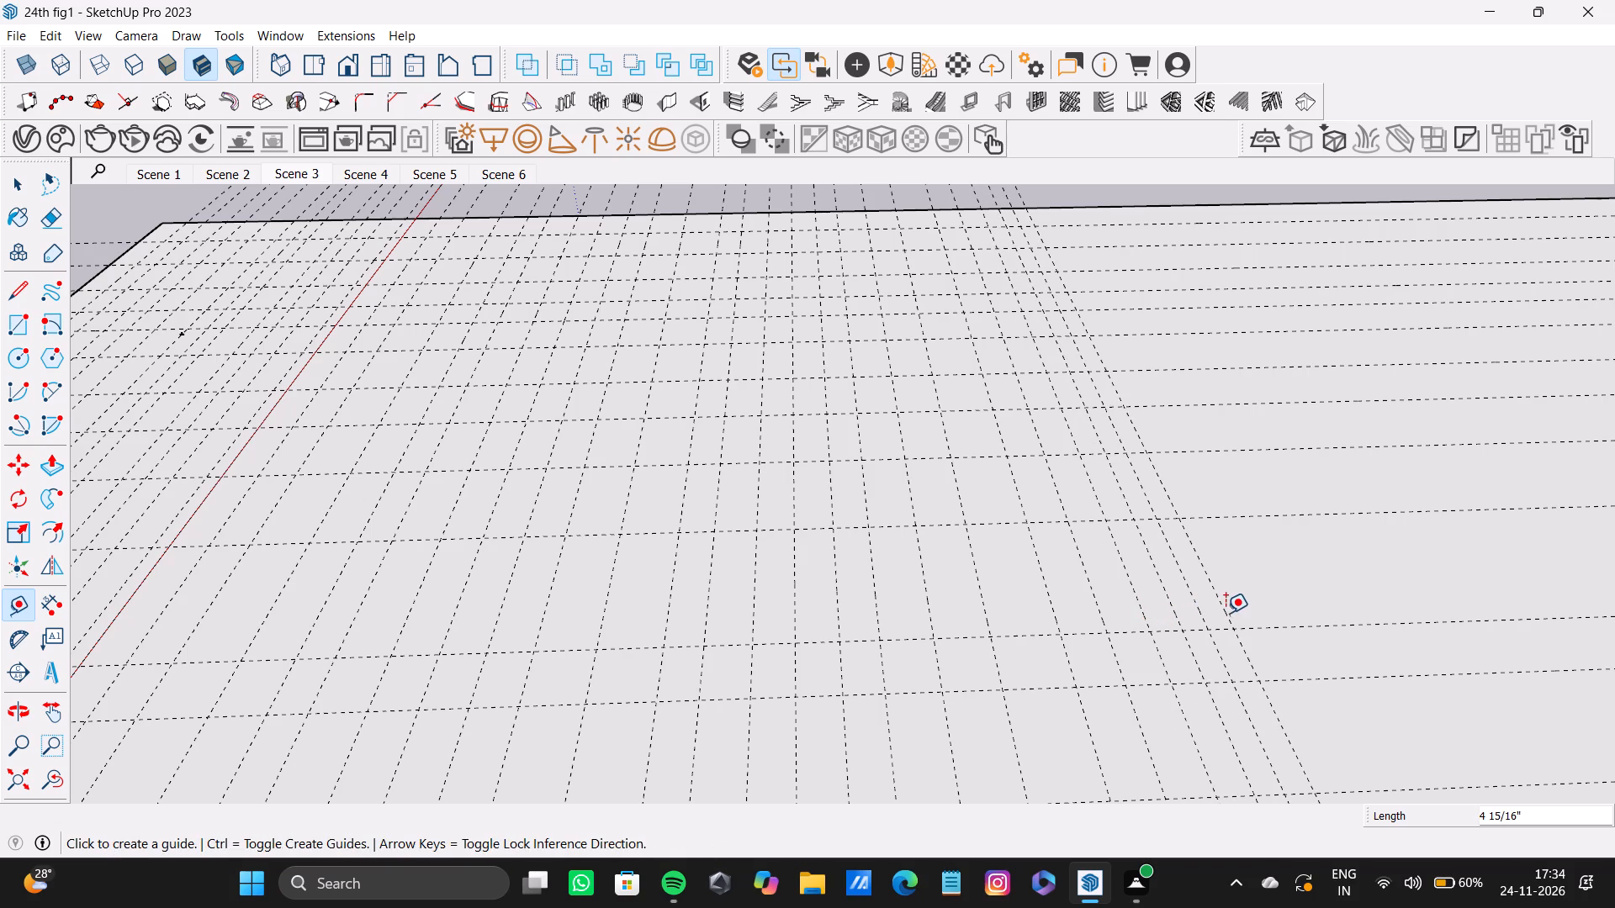
{"action": "left_click", "coordinate": [1227, 613]}
{"action": "double_click", "coordinate": [1273, 624]}
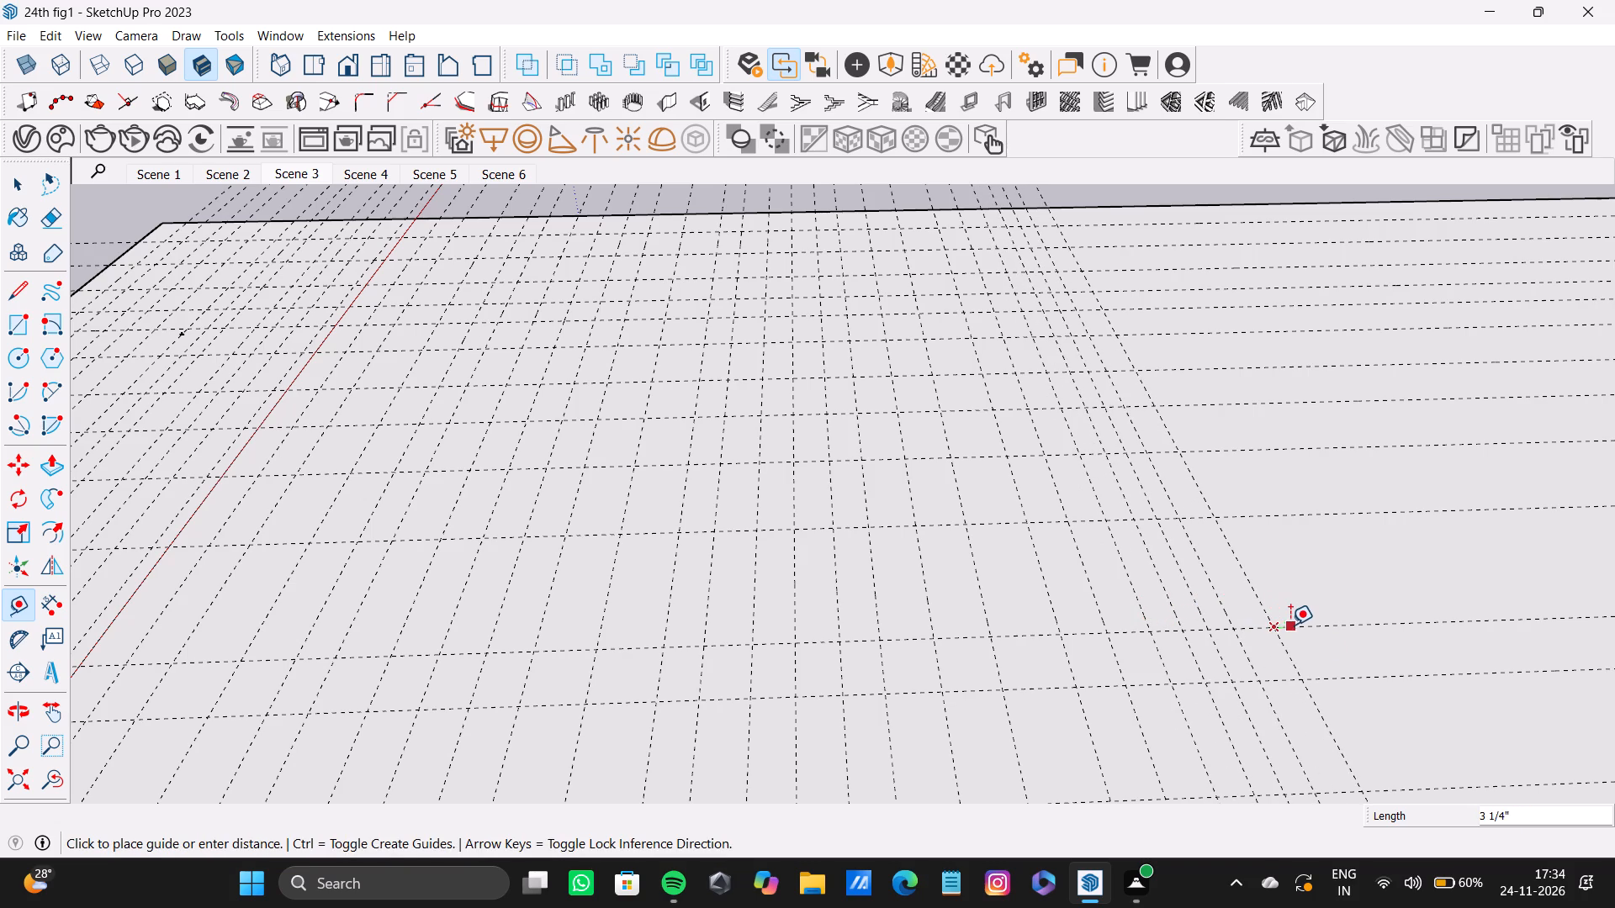
Extend the row with three more parallel guides roughly 6" to 8" apart over the empty part of the rectangle.
{"action": "left_click", "coordinate": [1310, 620]}
{"action": "left_click", "coordinate": [1260, 605]}
{"action": "double_click", "coordinate": [1301, 615]}
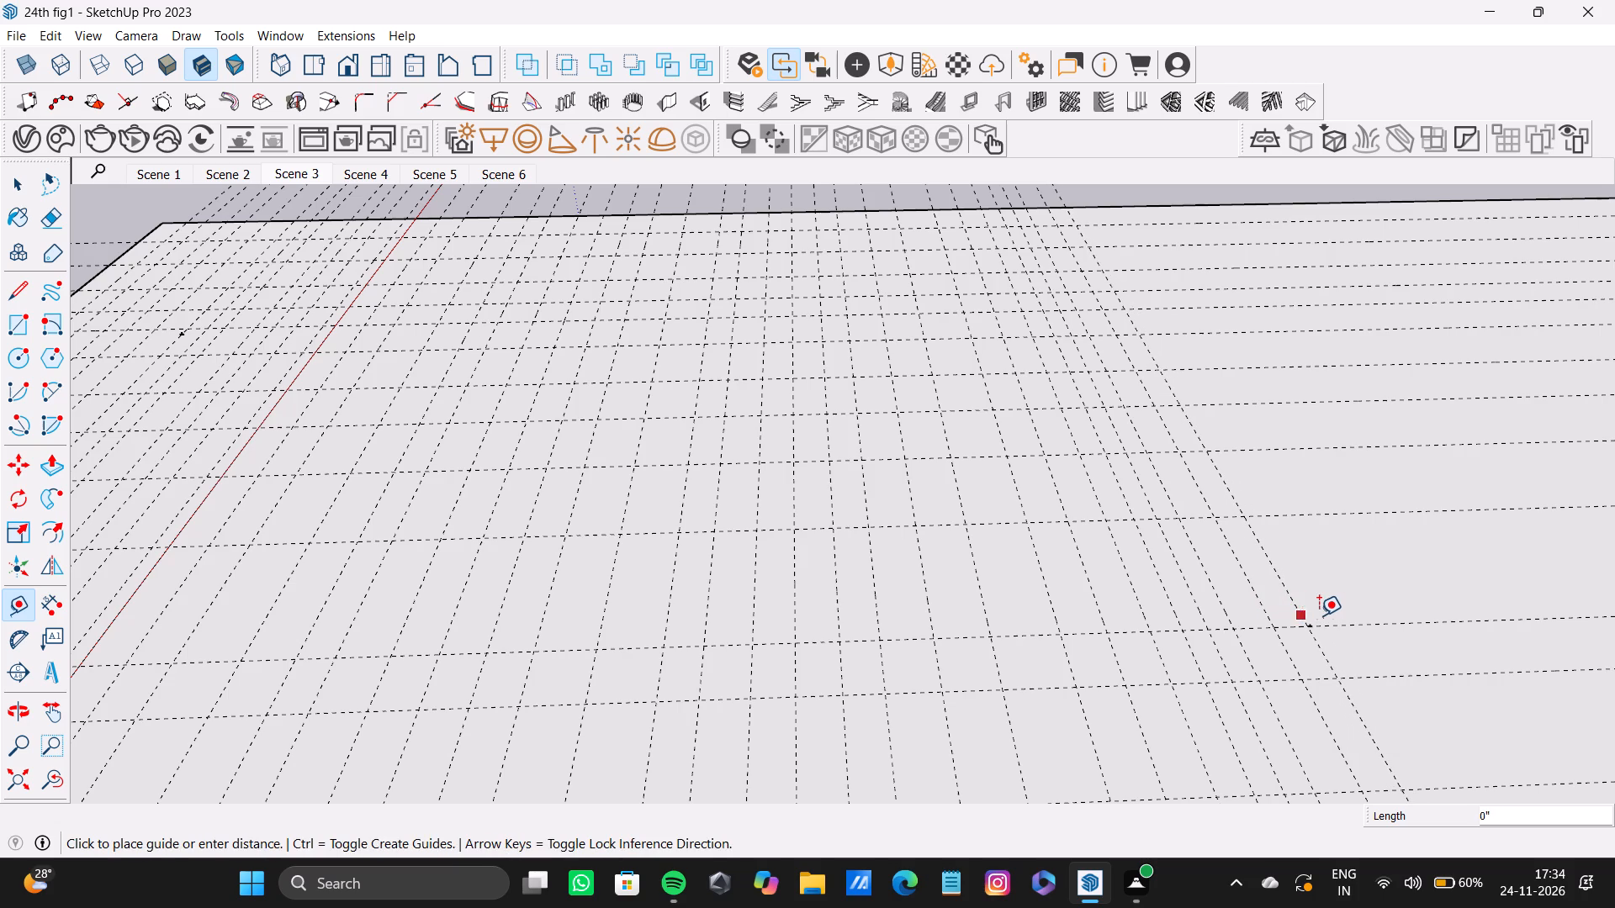
{"action": "double_click", "coordinate": [1331, 615]}
{"action": "left_click", "coordinate": [1331, 615]}
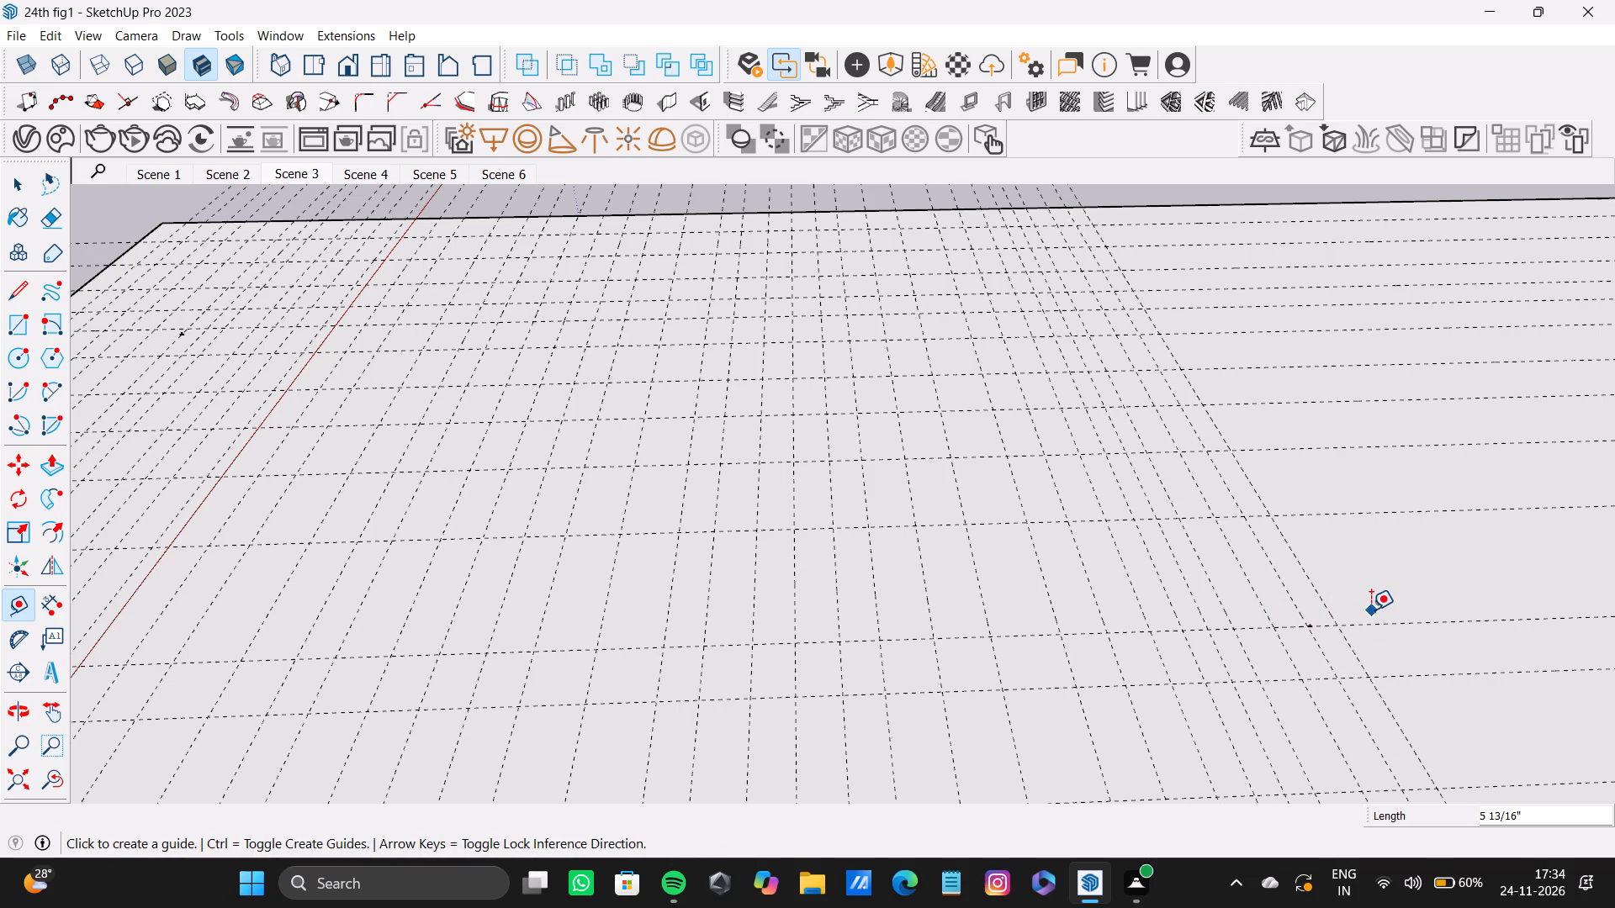
{"action": "left_click", "coordinate": [1332, 617]}
{"action": "double_click", "coordinate": [1379, 624]}
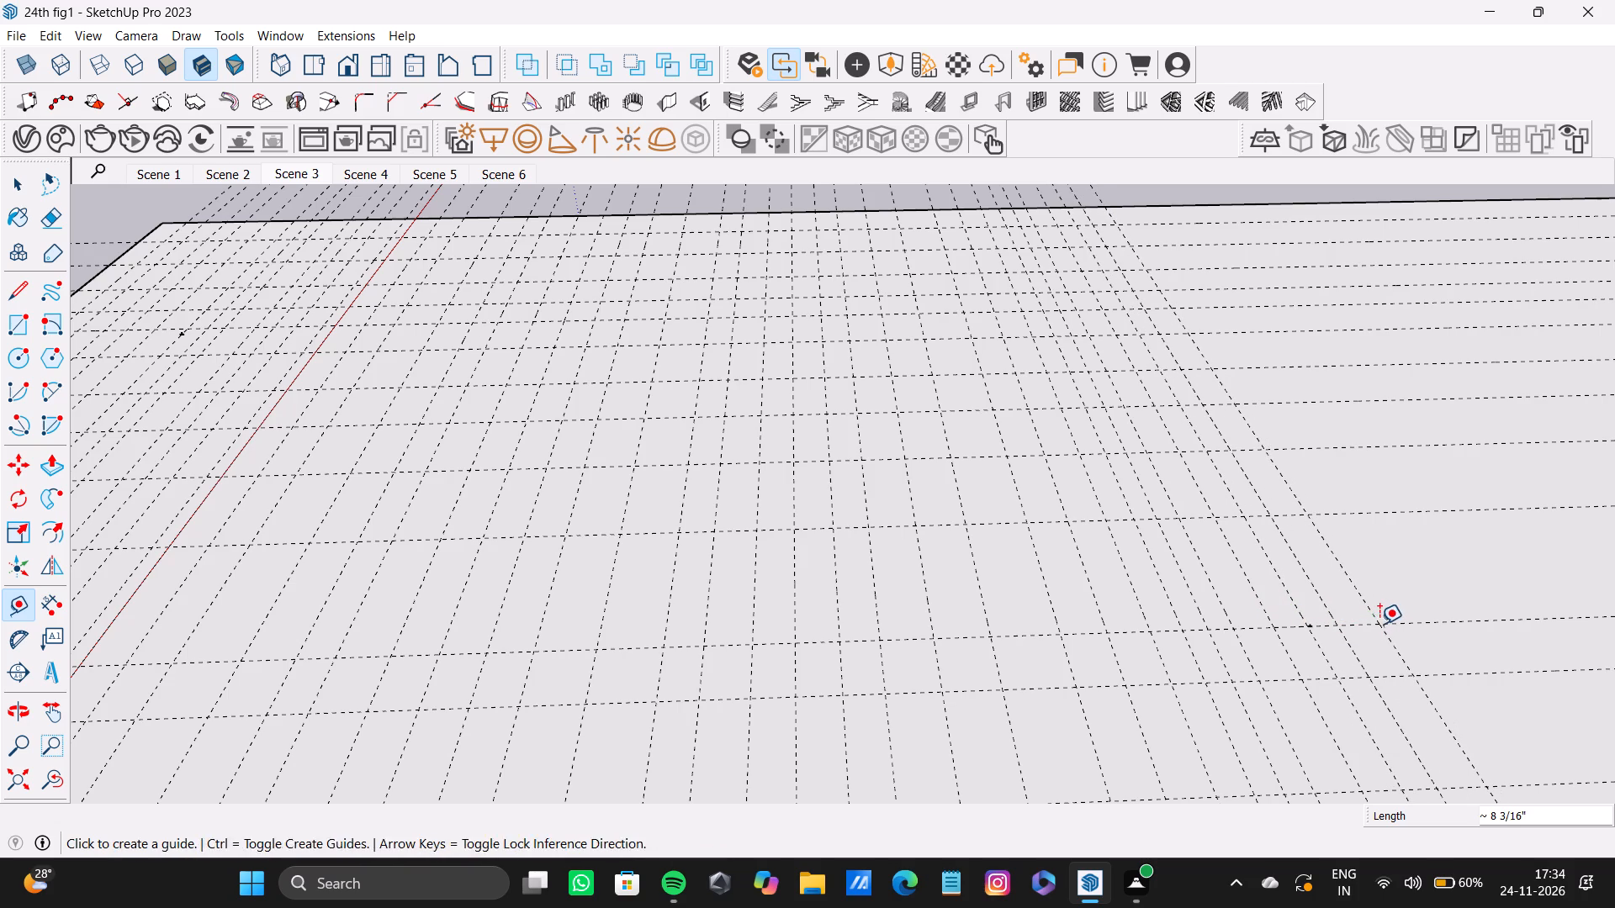
{"action": "left_click", "coordinate": [1392, 651]}
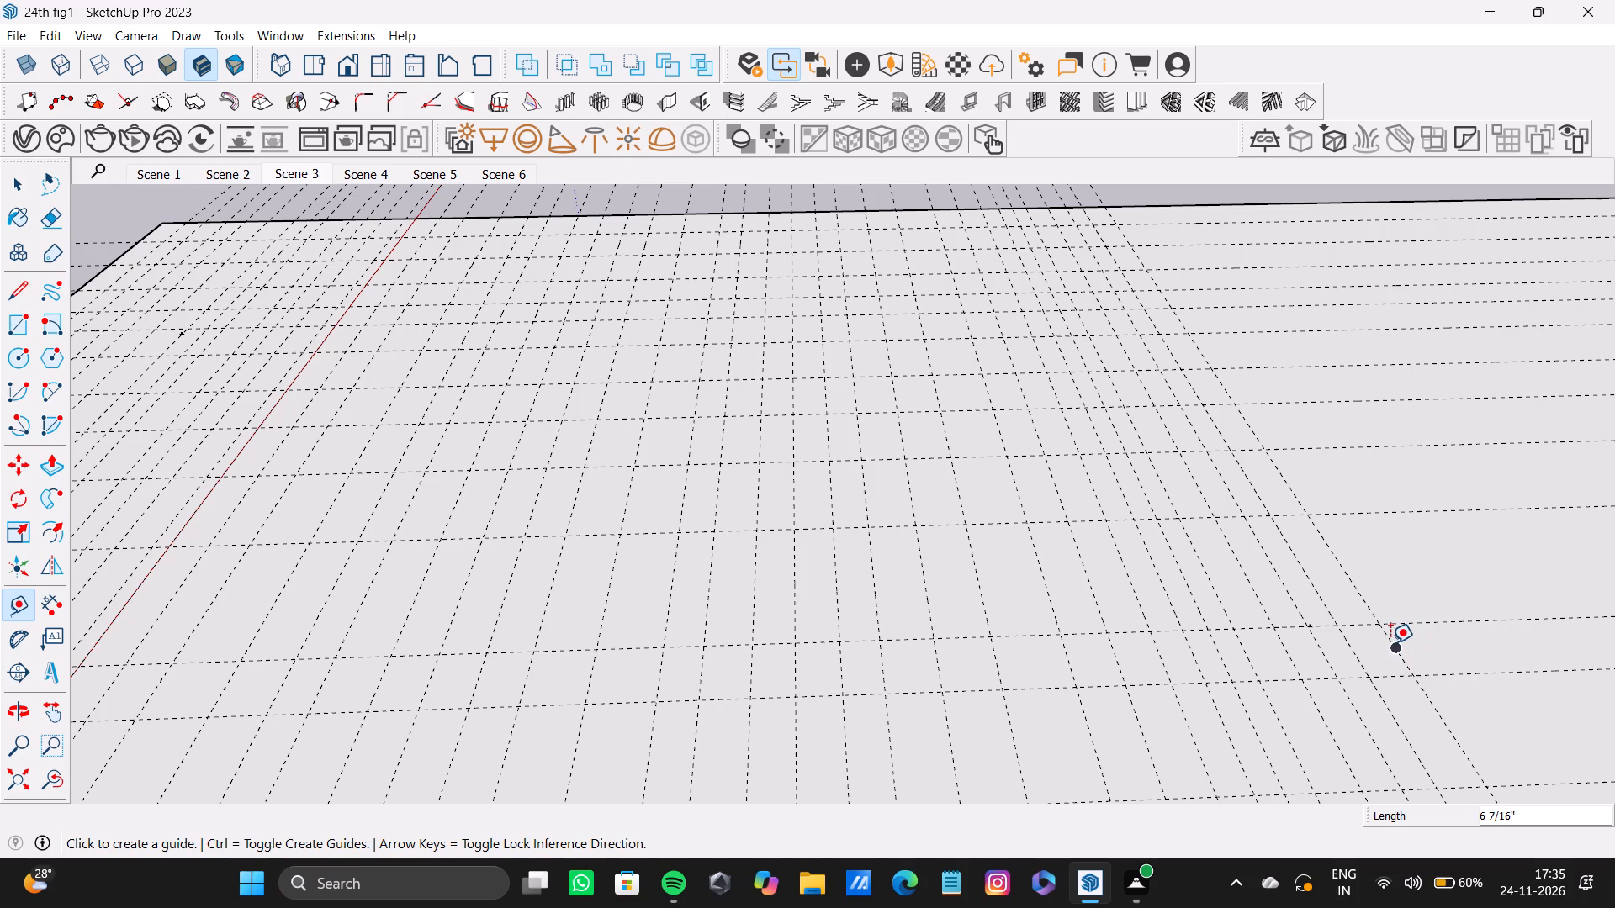
Fill the wider gaps in the middle of the row with in-between parallel guides, working back towards the red axis.
{"action": "left_click", "coordinate": [1045, 573]}
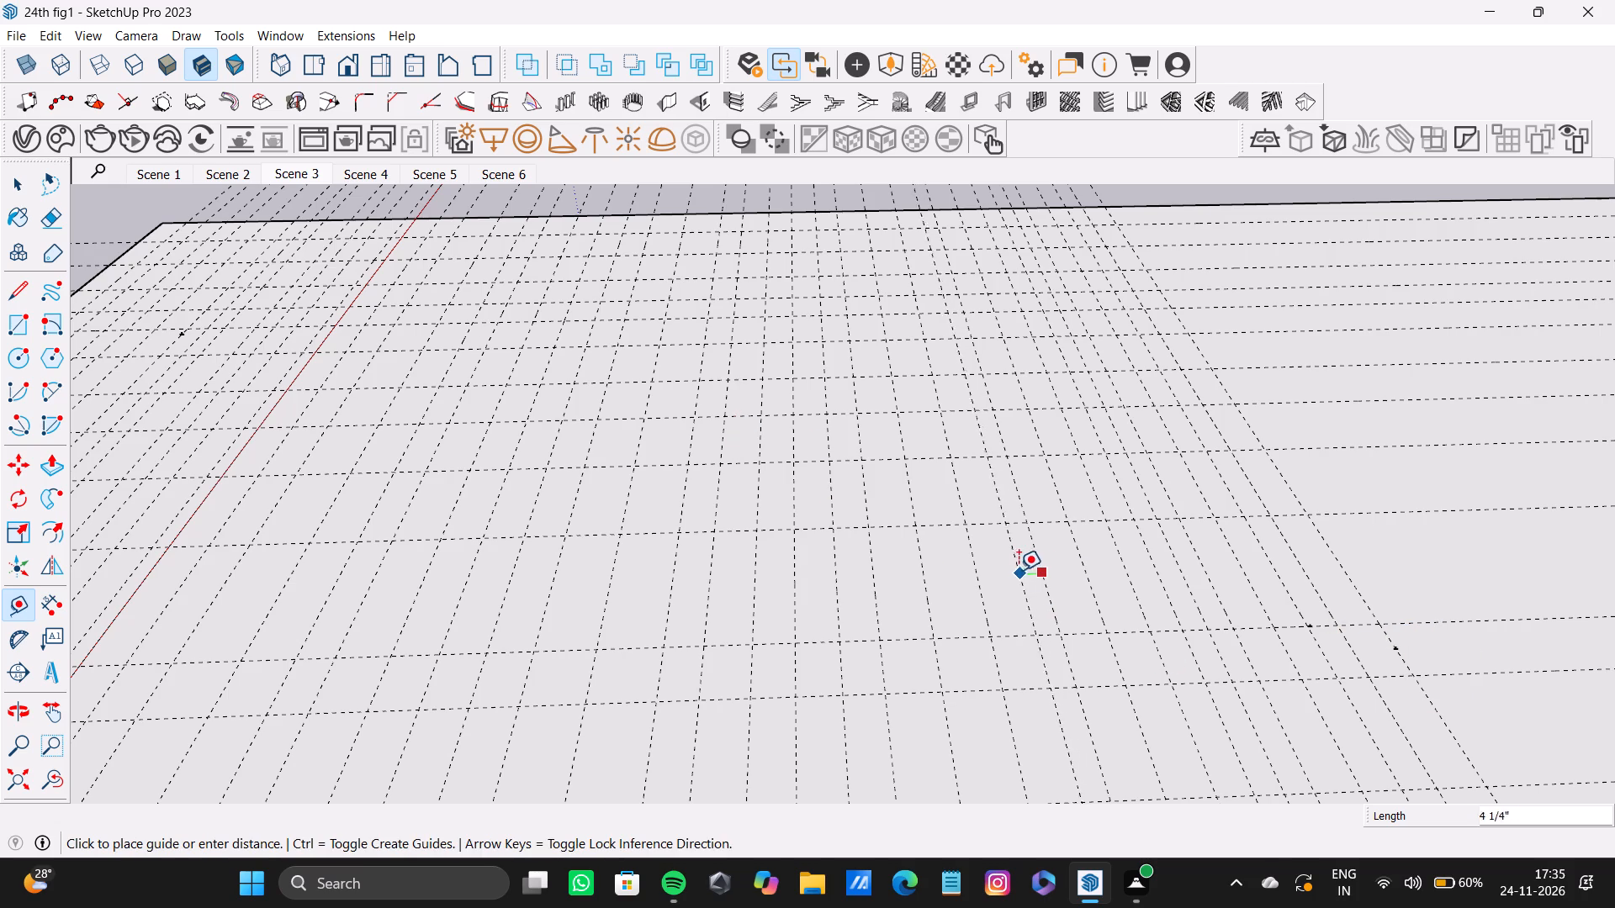
{"action": "double_click", "coordinate": [1009, 574]}
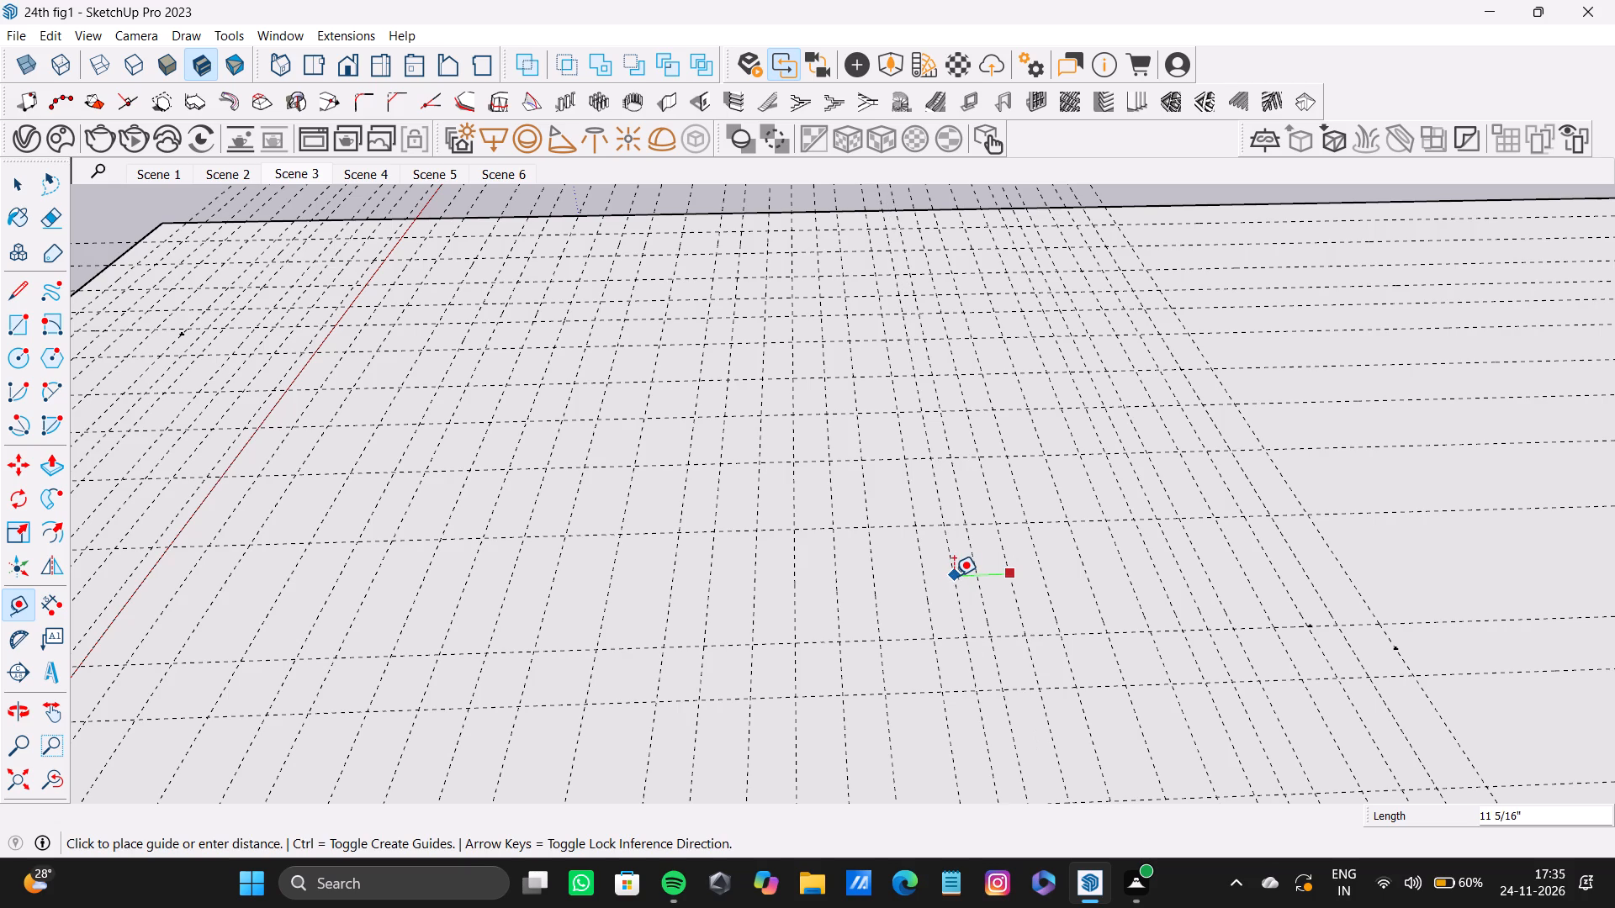
{"action": "double_click", "coordinate": [953, 577]}
{"action": "double_click", "coordinate": [902, 576]}
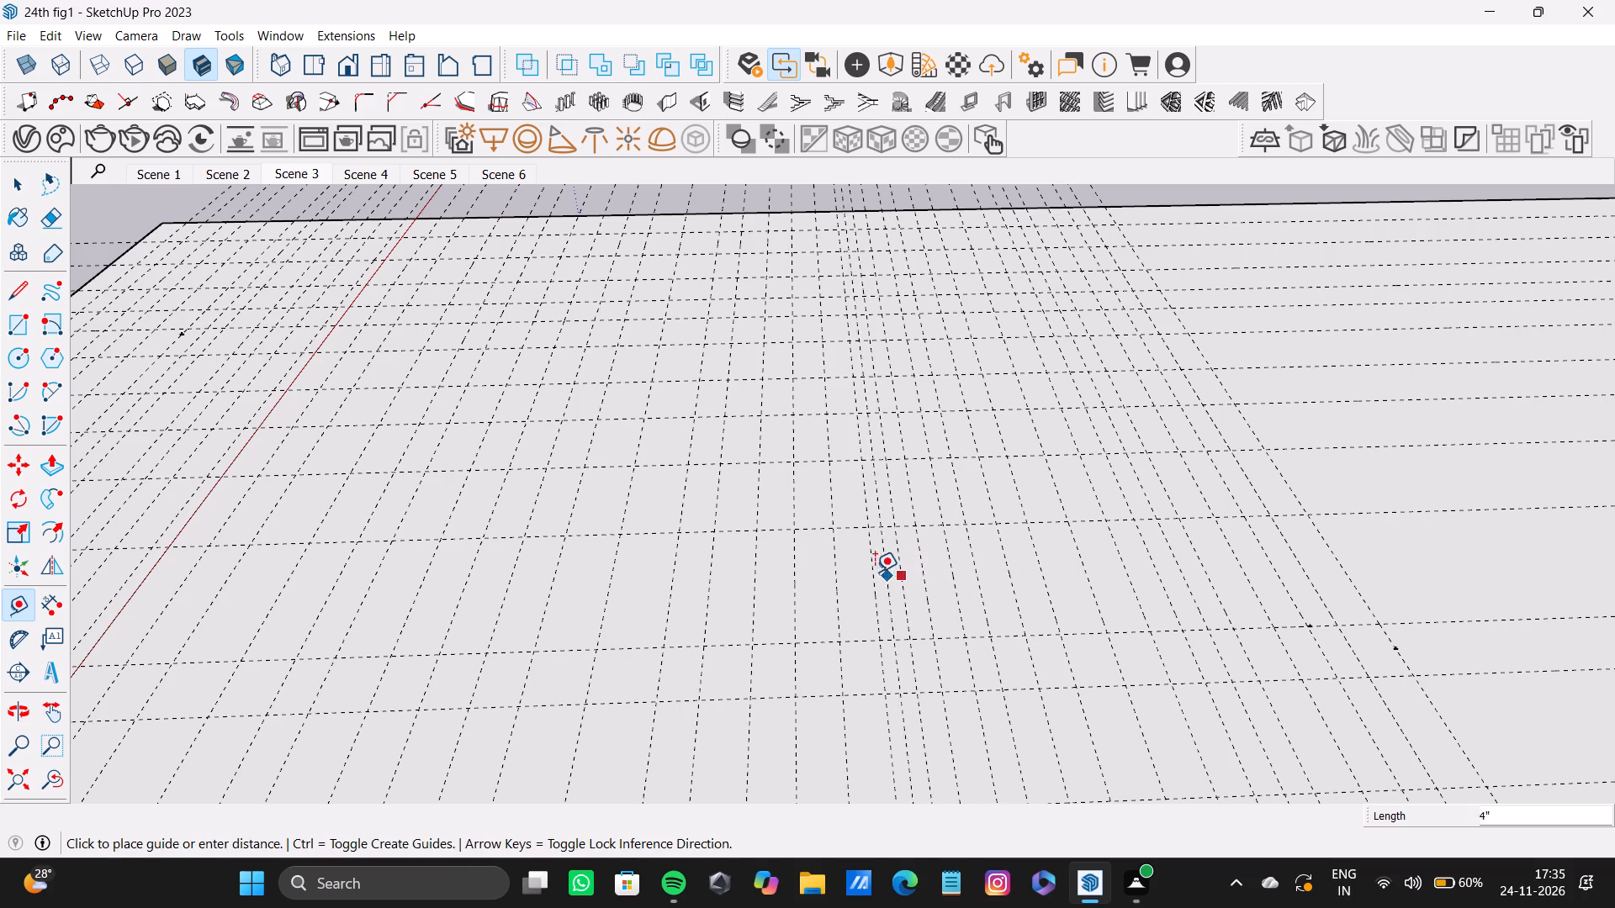
{"action": "left_click", "coordinate": [813, 567]}
{"action": "left_click", "coordinate": [813, 567]}
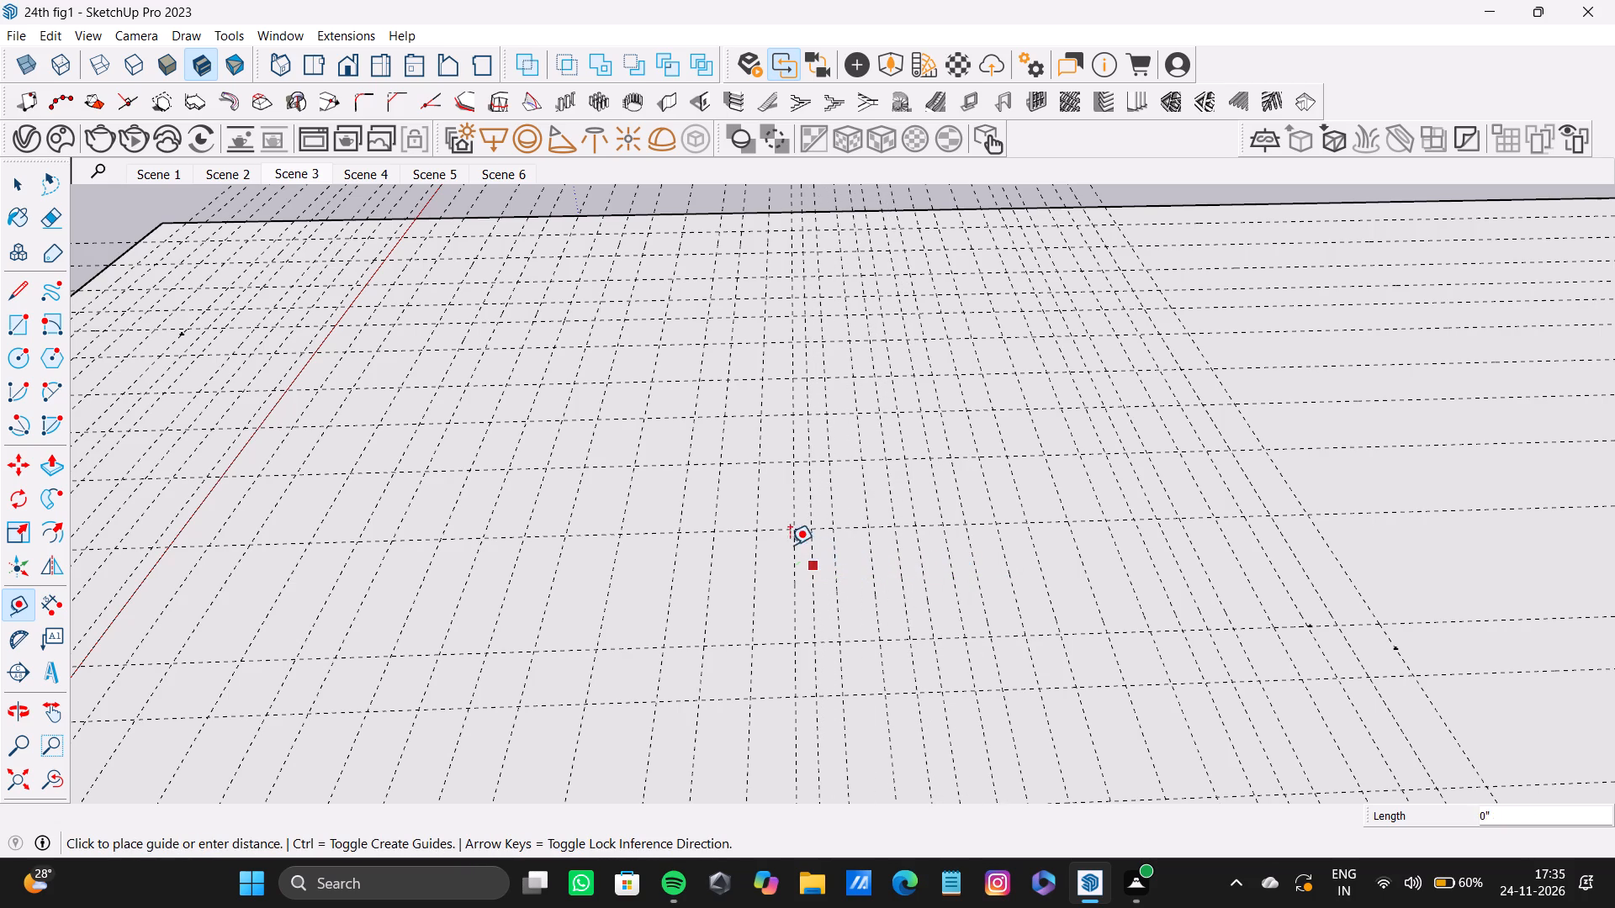
{"action": "double_click", "coordinate": [594, 523]}
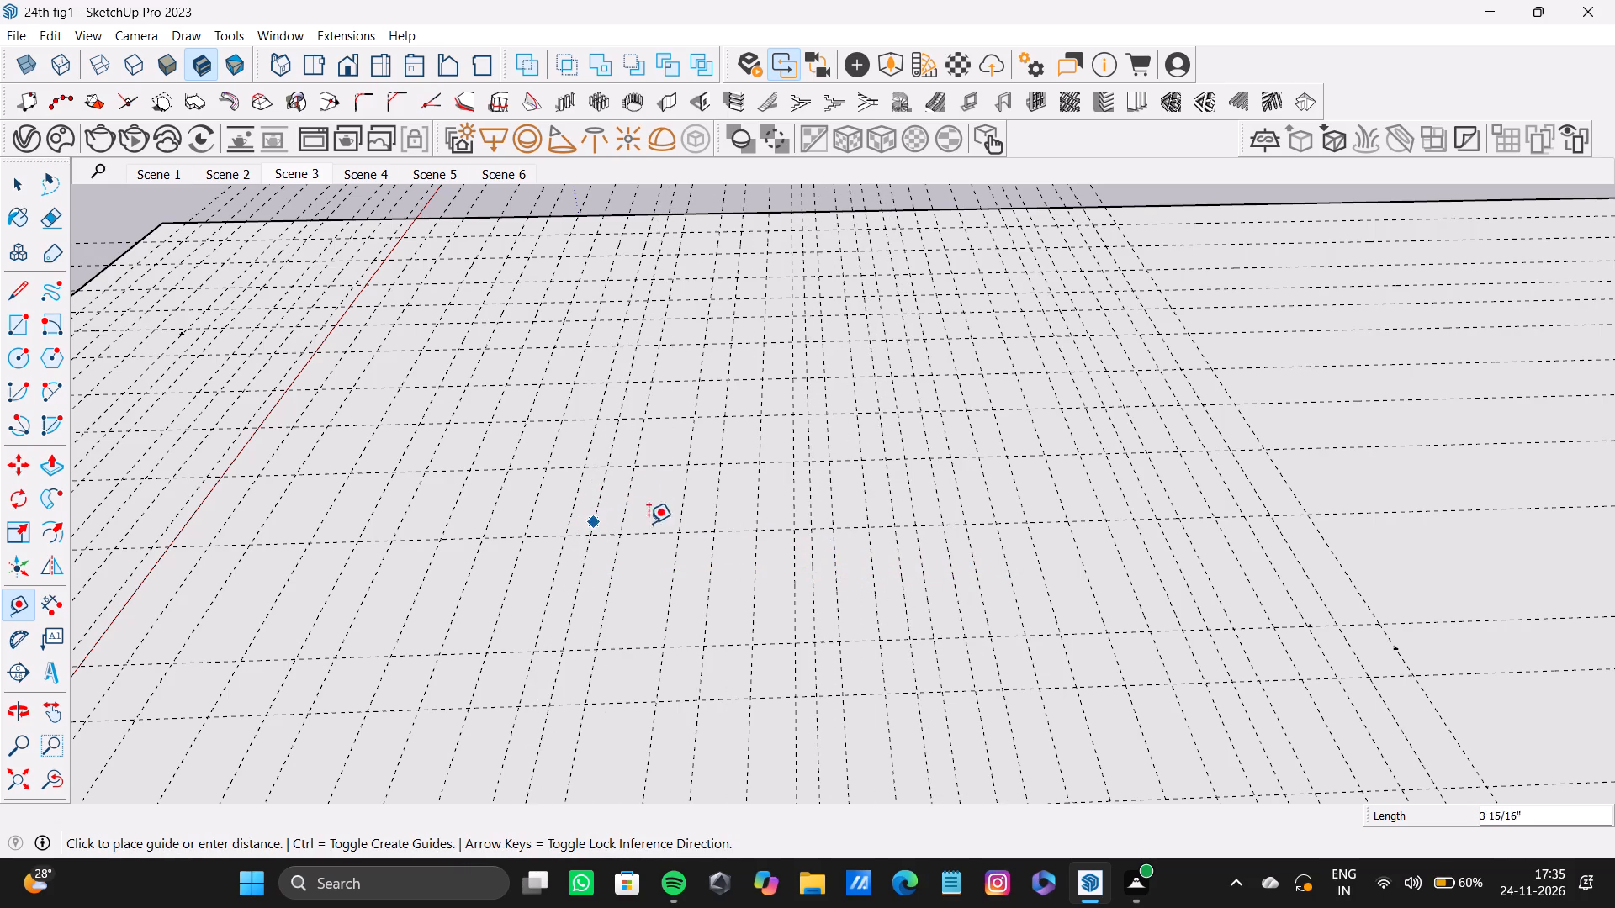
{"action": "double_click", "coordinate": [649, 528]}
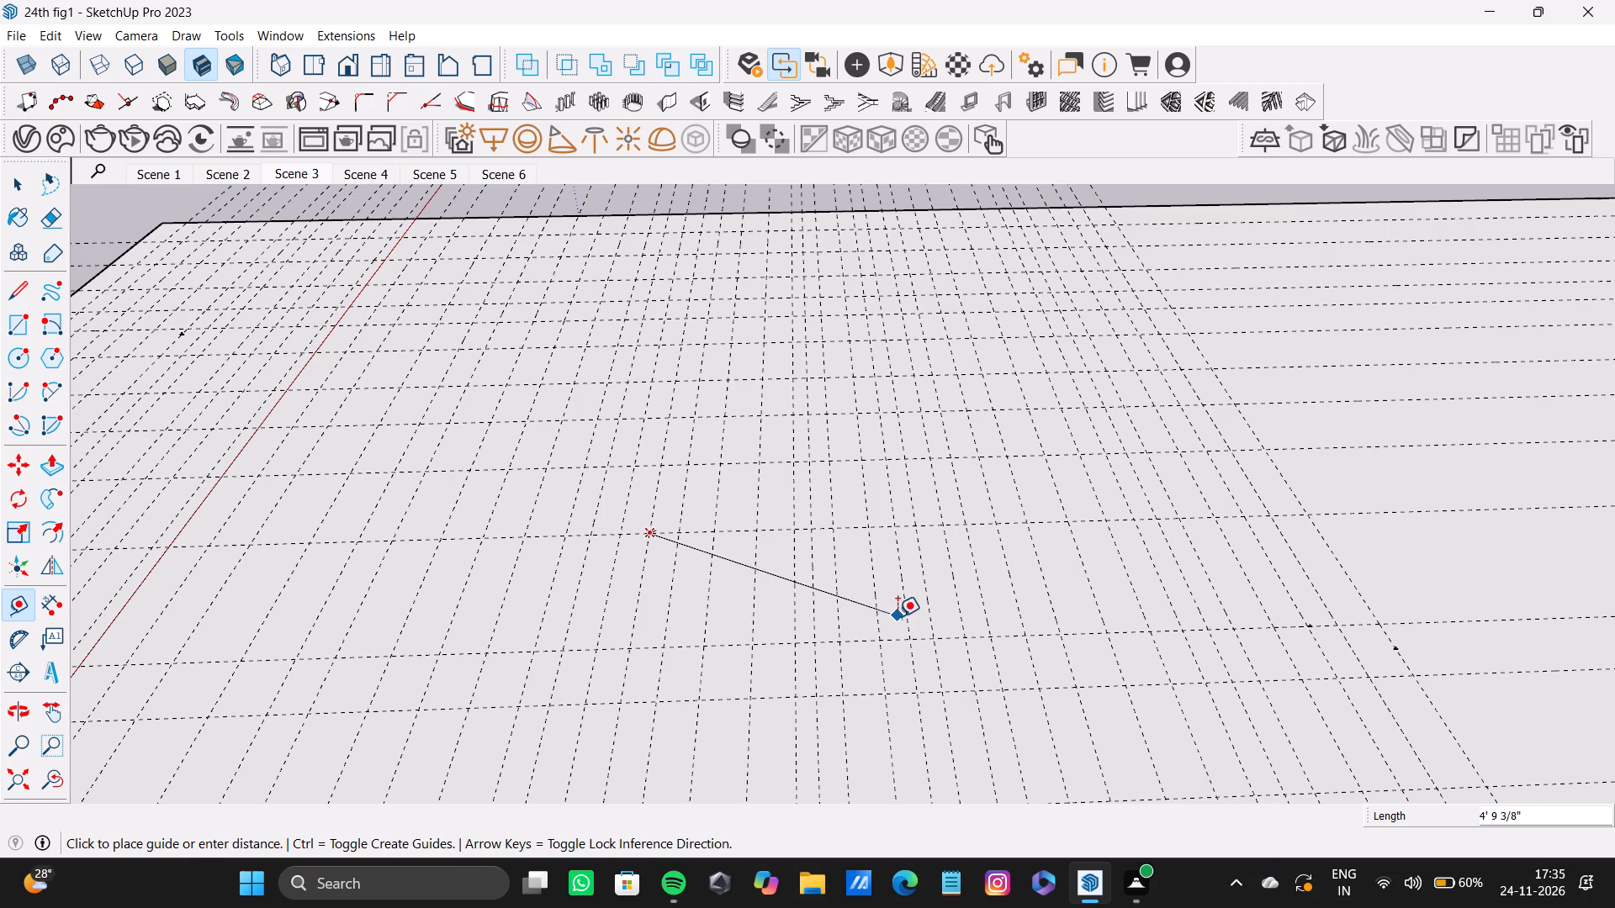
{"action": "key", "text": "space"}
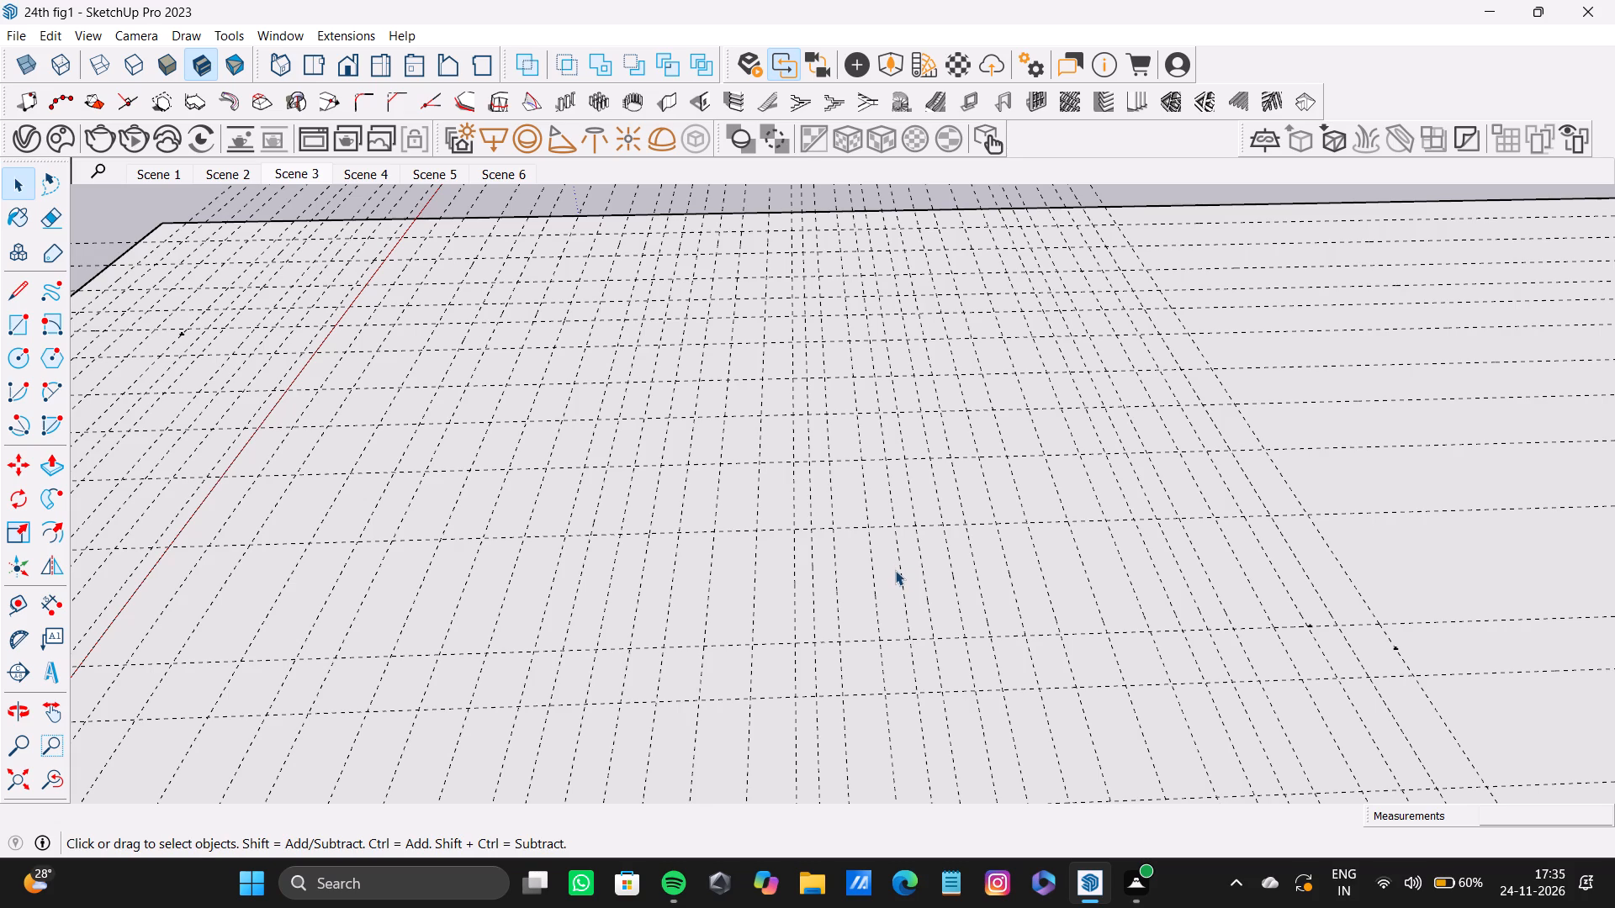
Add an in-between guide near the row's outermost guide, and extend the row outward with more parallel guides roughly 5" to 10" apart.
{"action": "scroll", "coordinate": [852, 512], "scroll_direction": "down", "scroll_amount": 4}
{"action": "scroll", "coordinate": [849, 509], "scroll_direction": "down", "scroll_amount": 20}
{"action": "scroll", "coordinate": [849, 509], "scroll_direction": "down", "scroll_amount": 1}
{"action": "middle_click_drag", "start_coordinate": [1002, 523], "coordinate": [873, 557]}
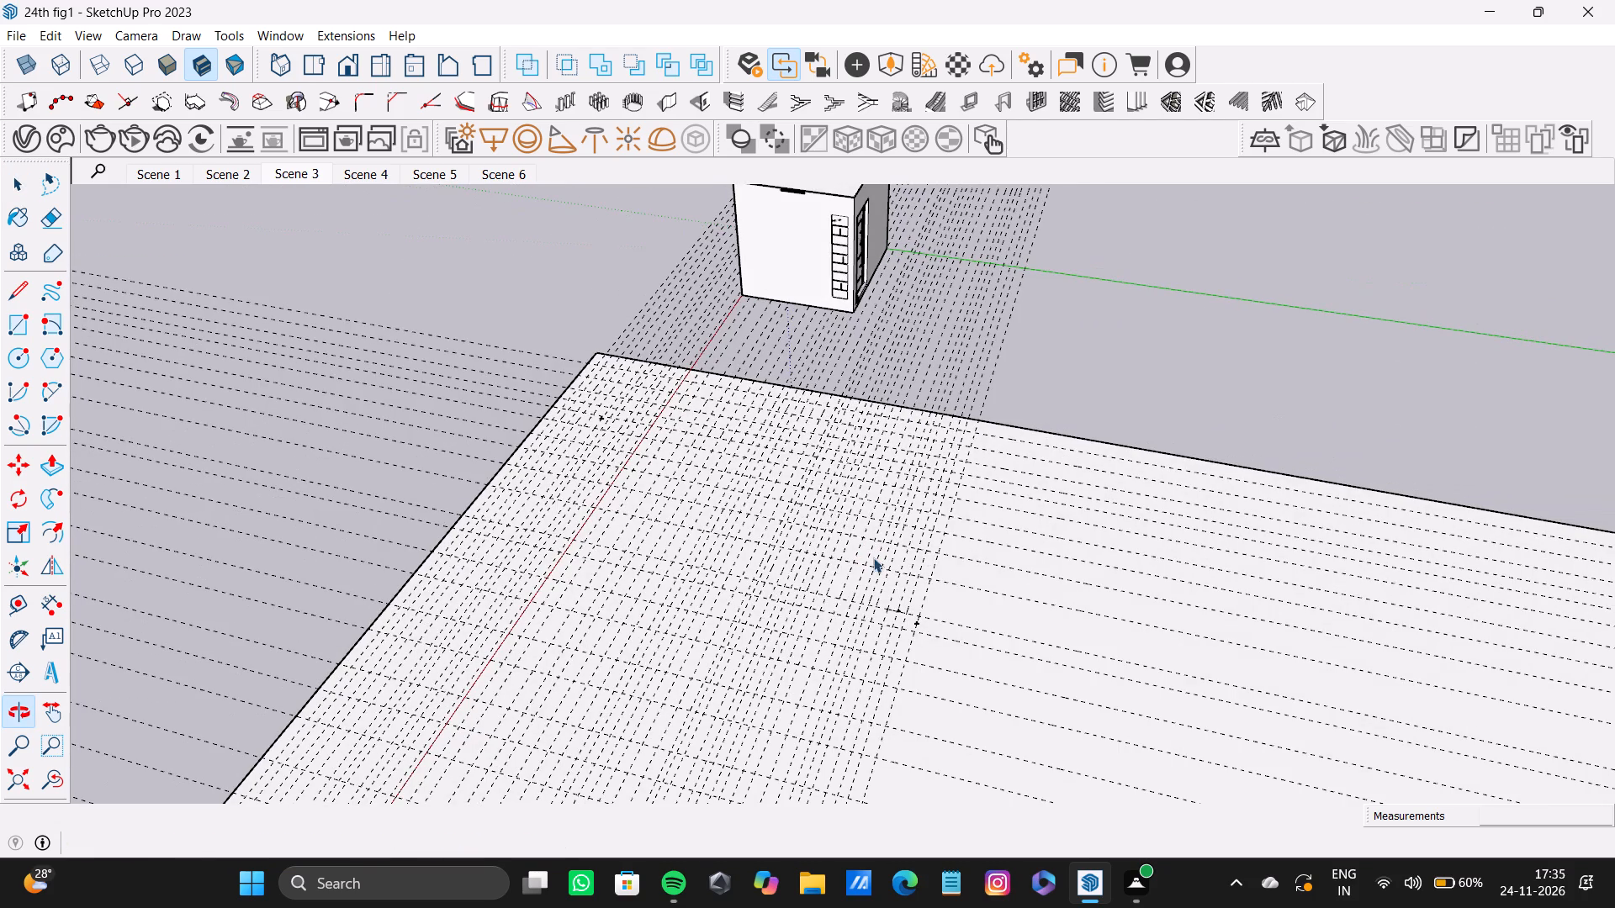
{"action": "key", "text": "t"}
{"action": "scroll", "coordinate": [957, 542], "scroll_direction": "up", "scroll_amount": 7}
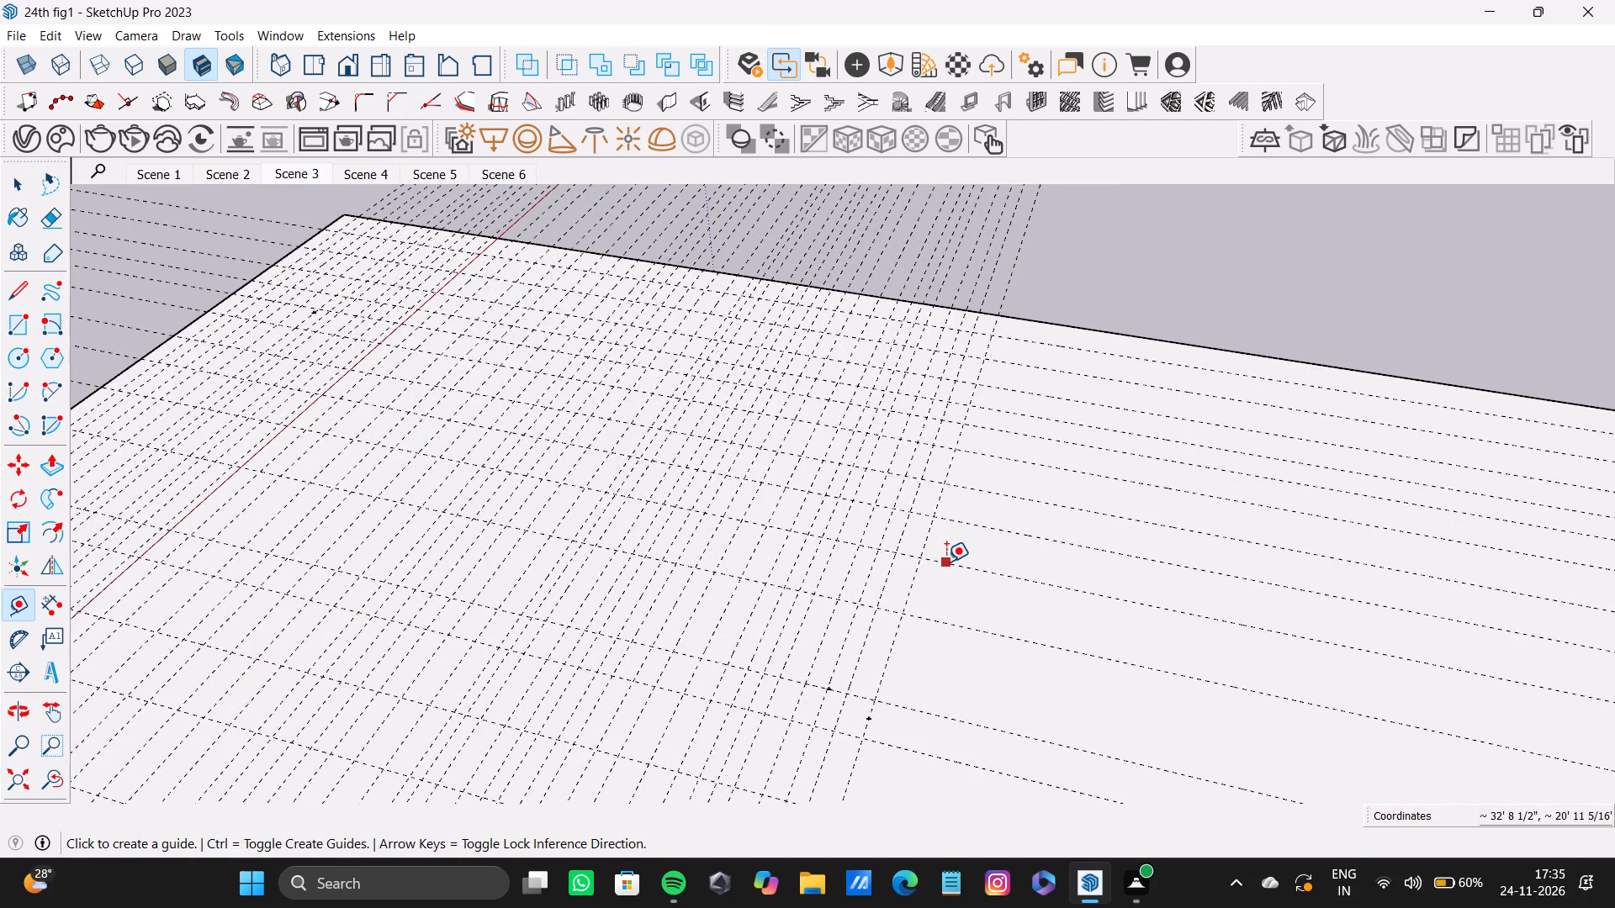
{"action": "scroll", "coordinate": [938, 545], "scroll_direction": "up", "scroll_amount": 7}
{"action": "left_click", "coordinate": [928, 532]}
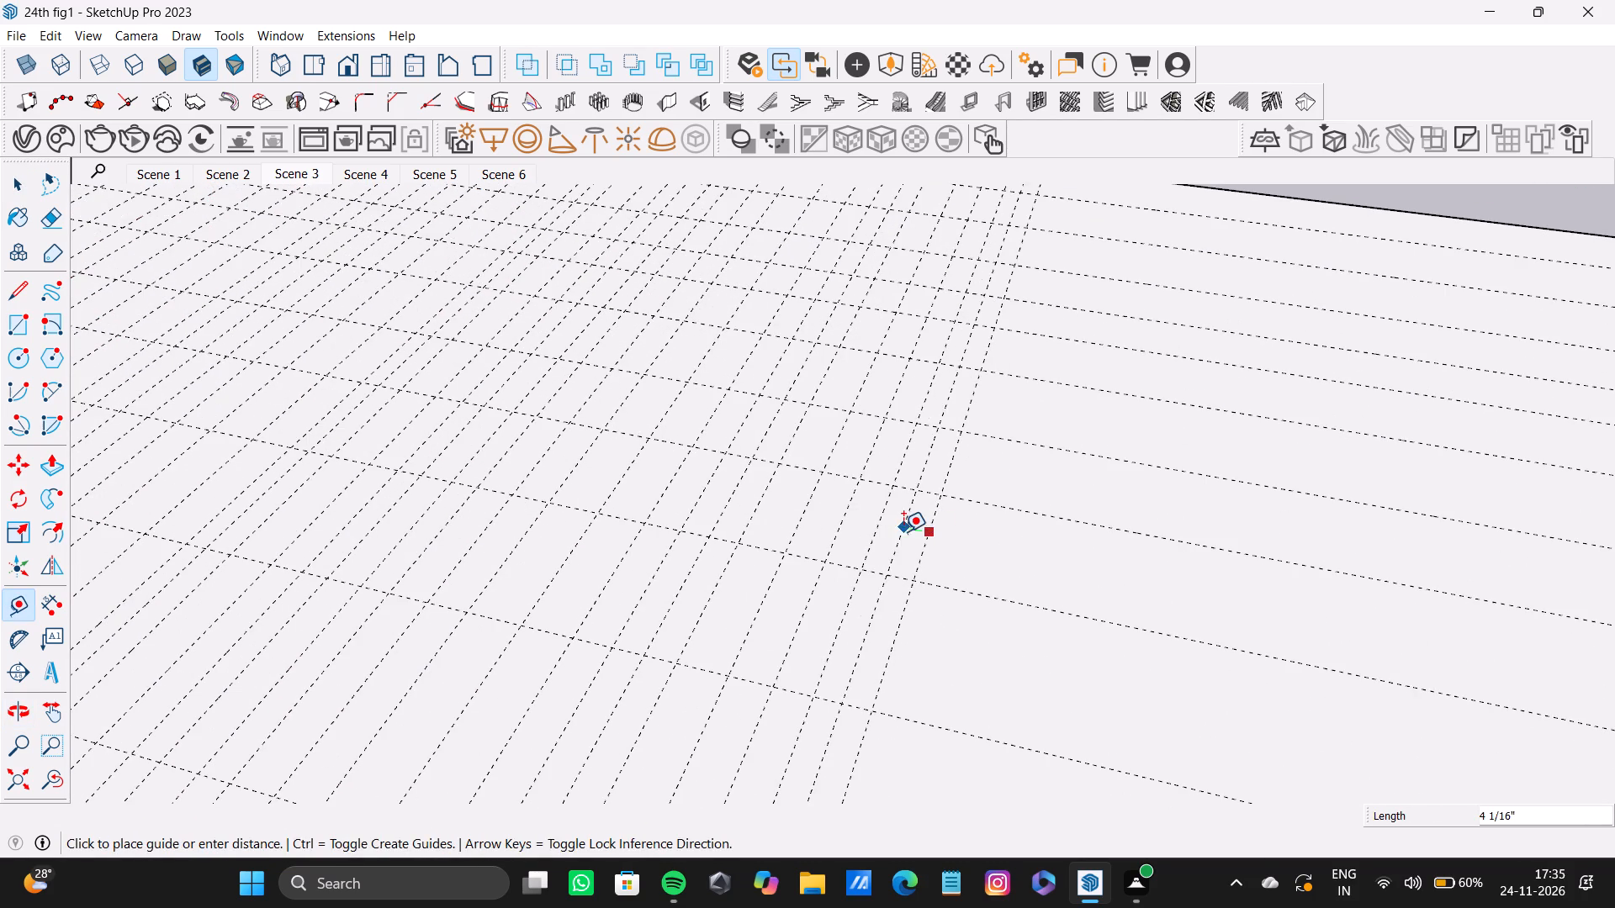
{"action": "double_click", "coordinate": [900, 531]}
{"action": "double_click", "coordinate": [957, 551]}
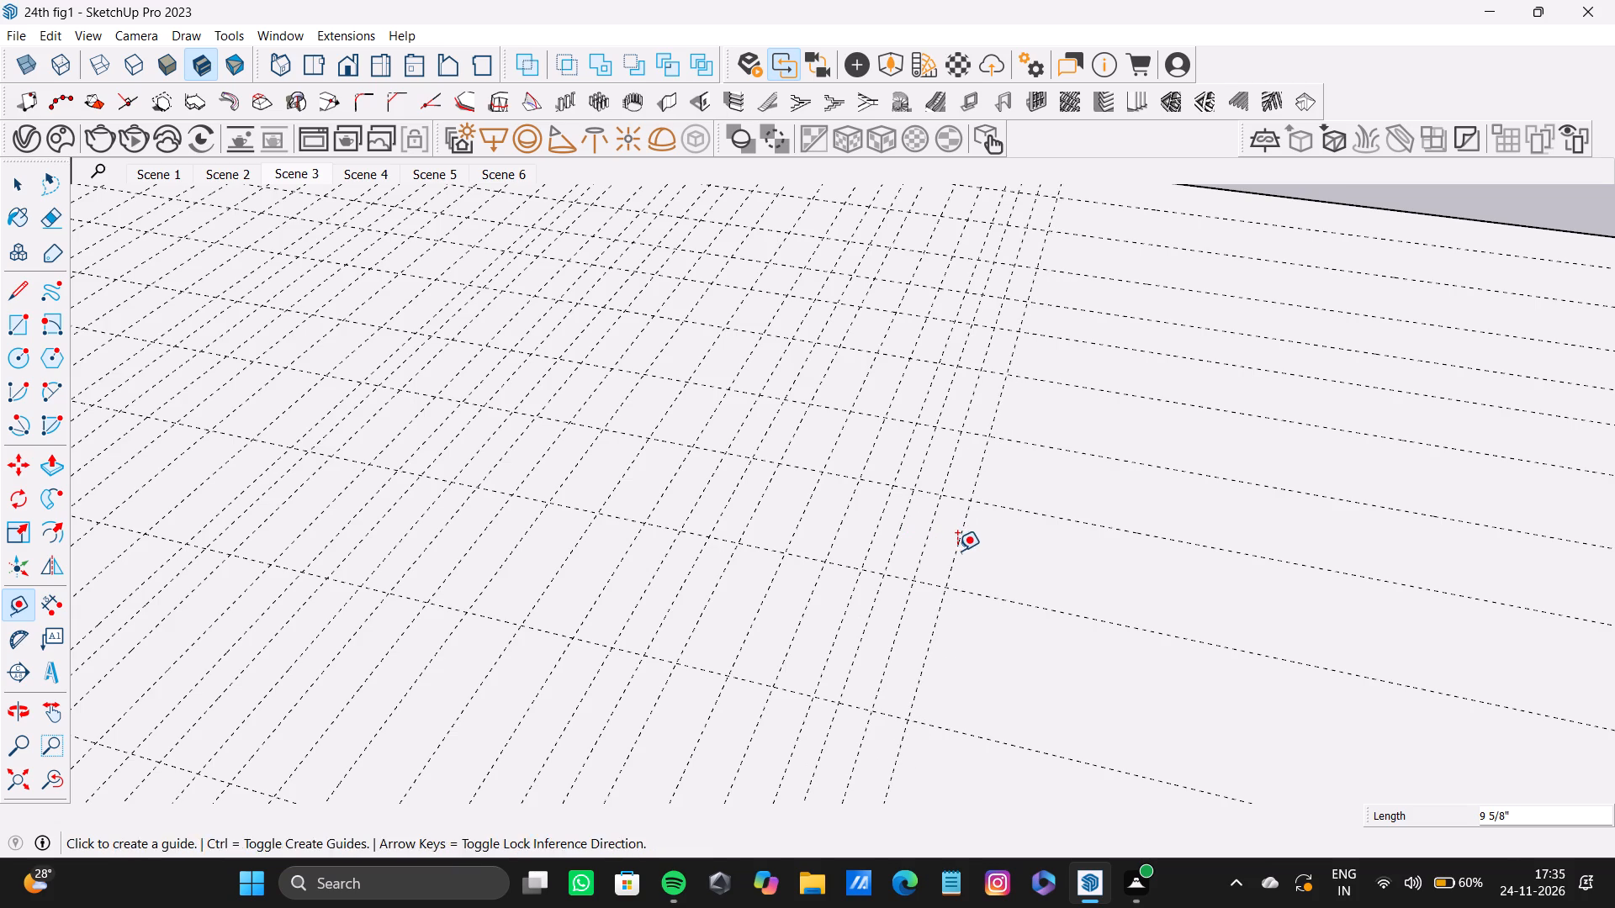
{"action": "double_click", "coordinate": [995, 544]}
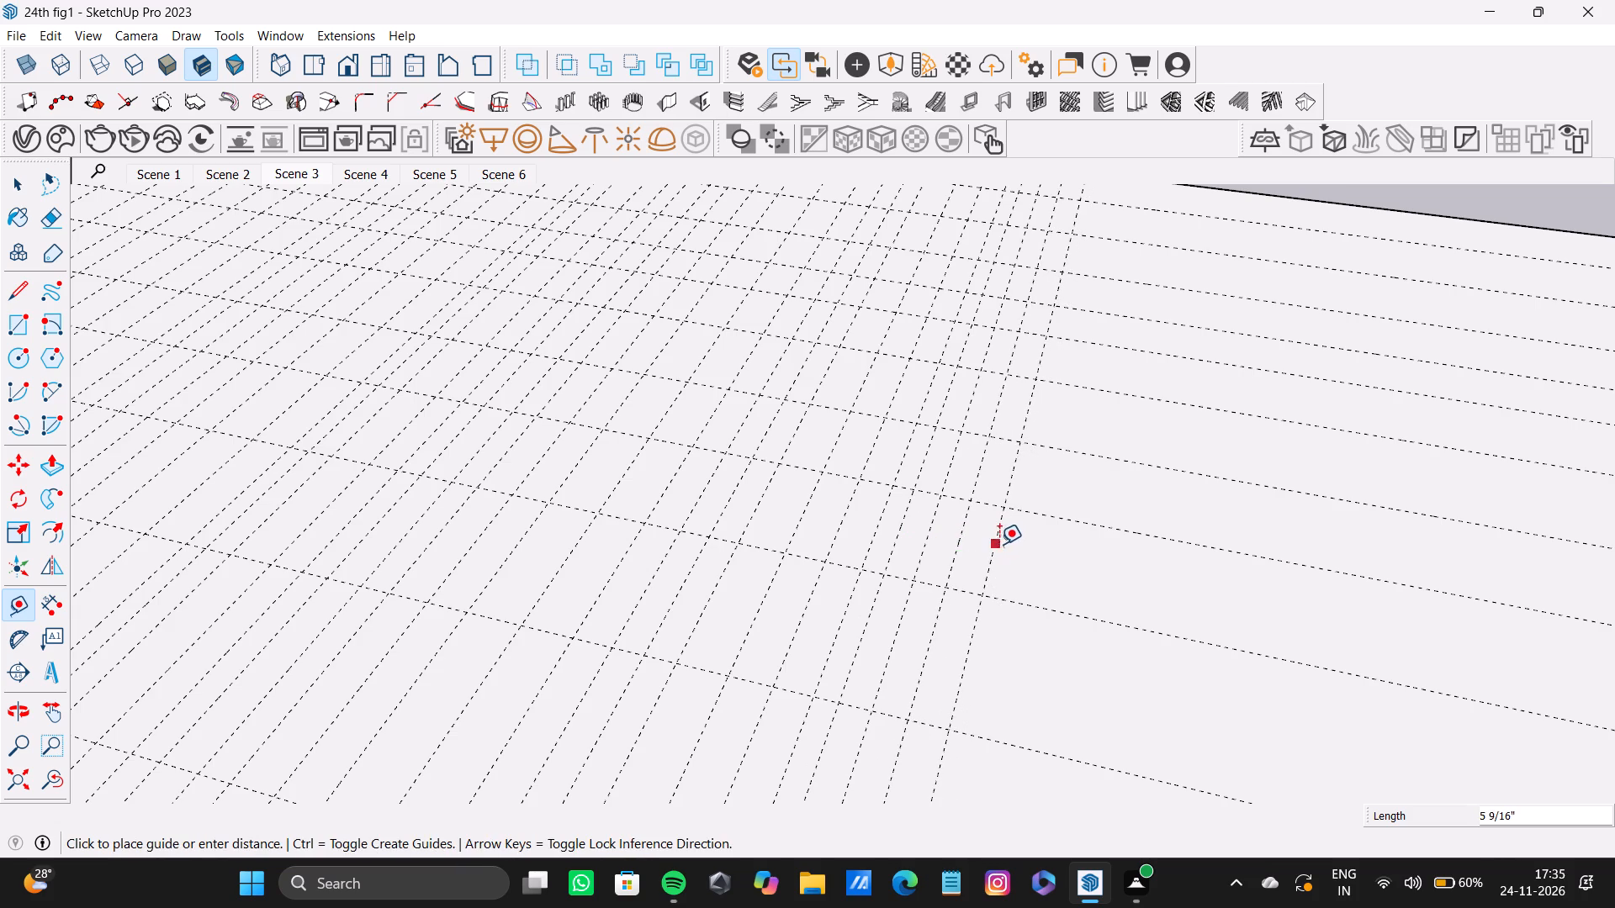
{"action": "double_click", "coordinate": [1033, 546]}
{"action": "double_click", "coordinate": [1070, 550]}
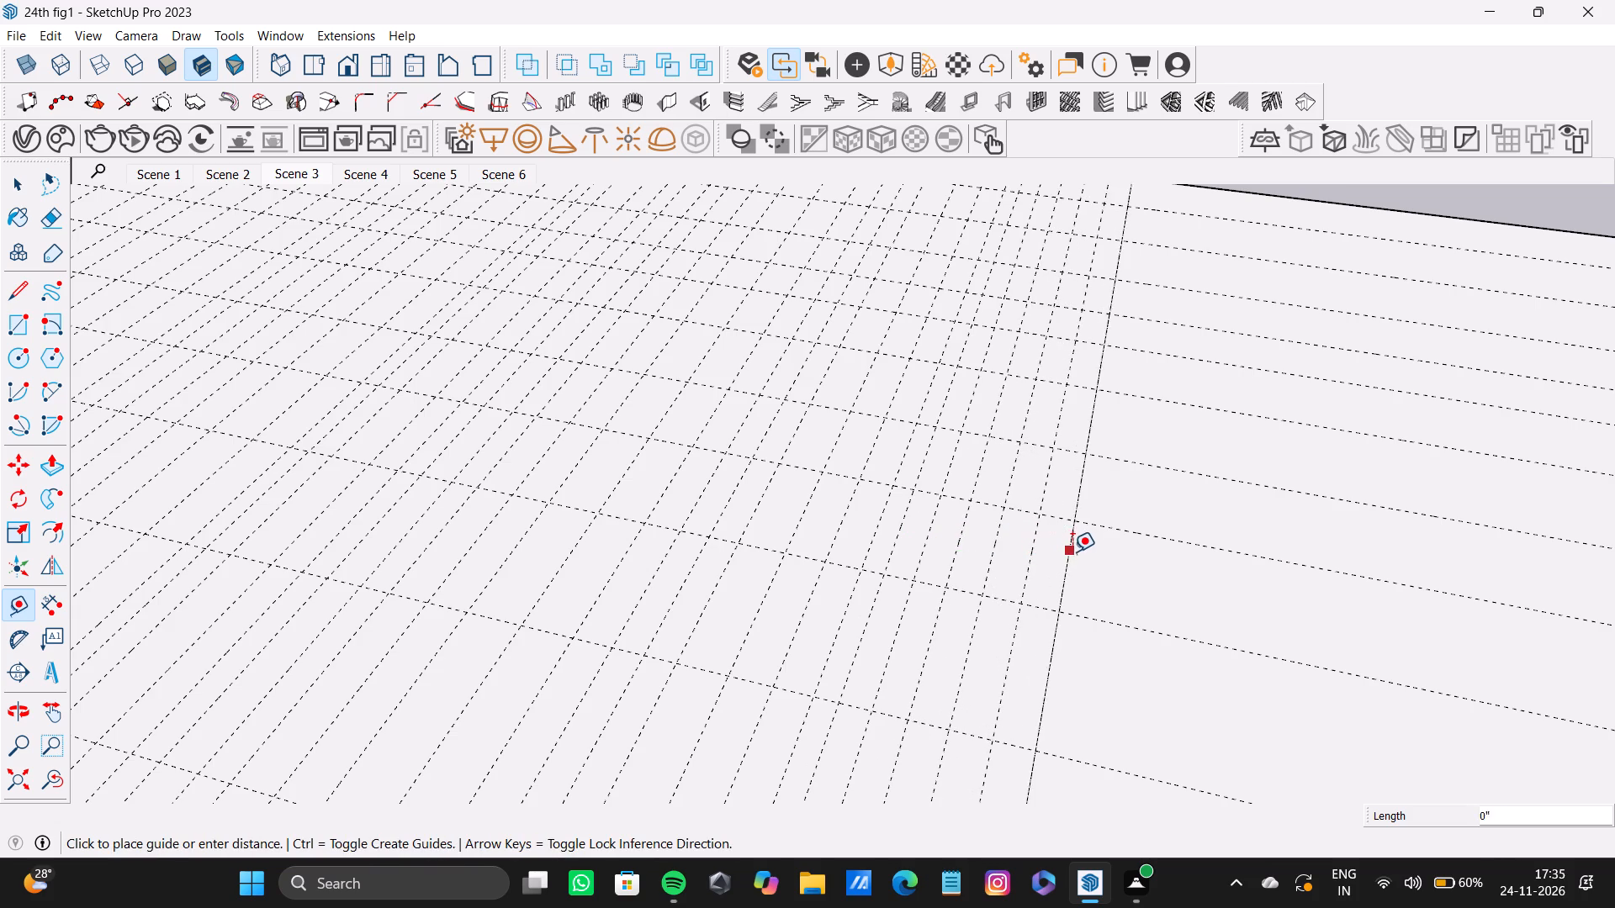
{"action": "double_click", "coordinate": [1111, 562]}
{"action": "double_click", "coordinate": [1157, 576]}
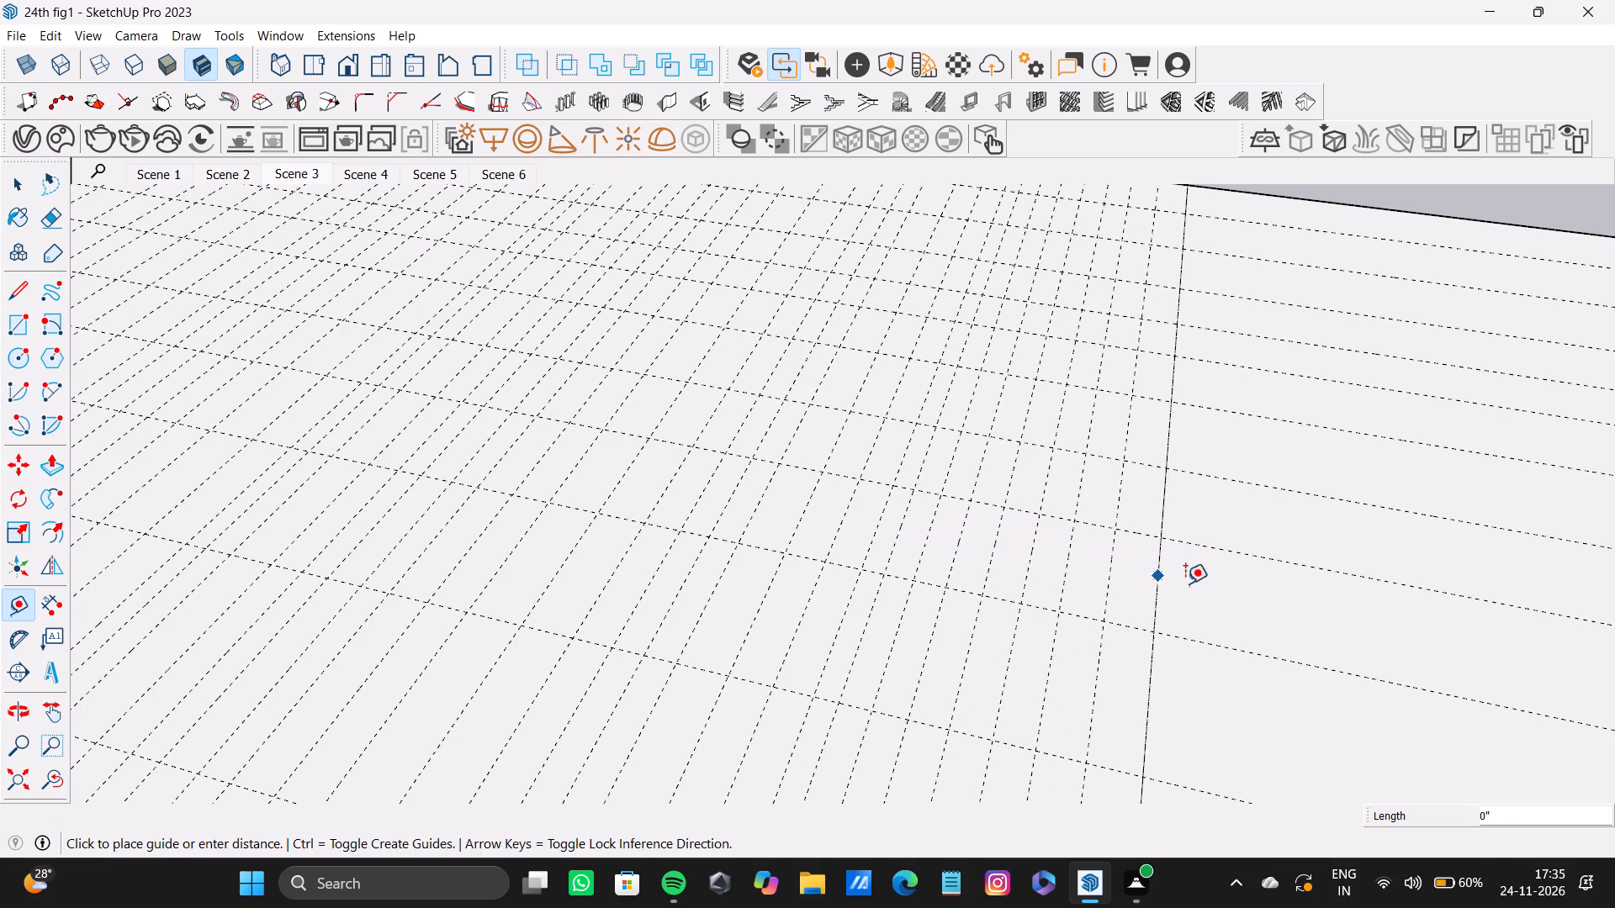
Continue the row outward over the empty part of the rectangle with guides roughly 5" to 9" apart, filling the last gap with another guide.
{"action": "double_click", "coordinate": [1202, 588]}
{"action": "left_click", "coordinate": [1259, 589]}
{"action": "left_click", "coordinate": [1260, 594]}
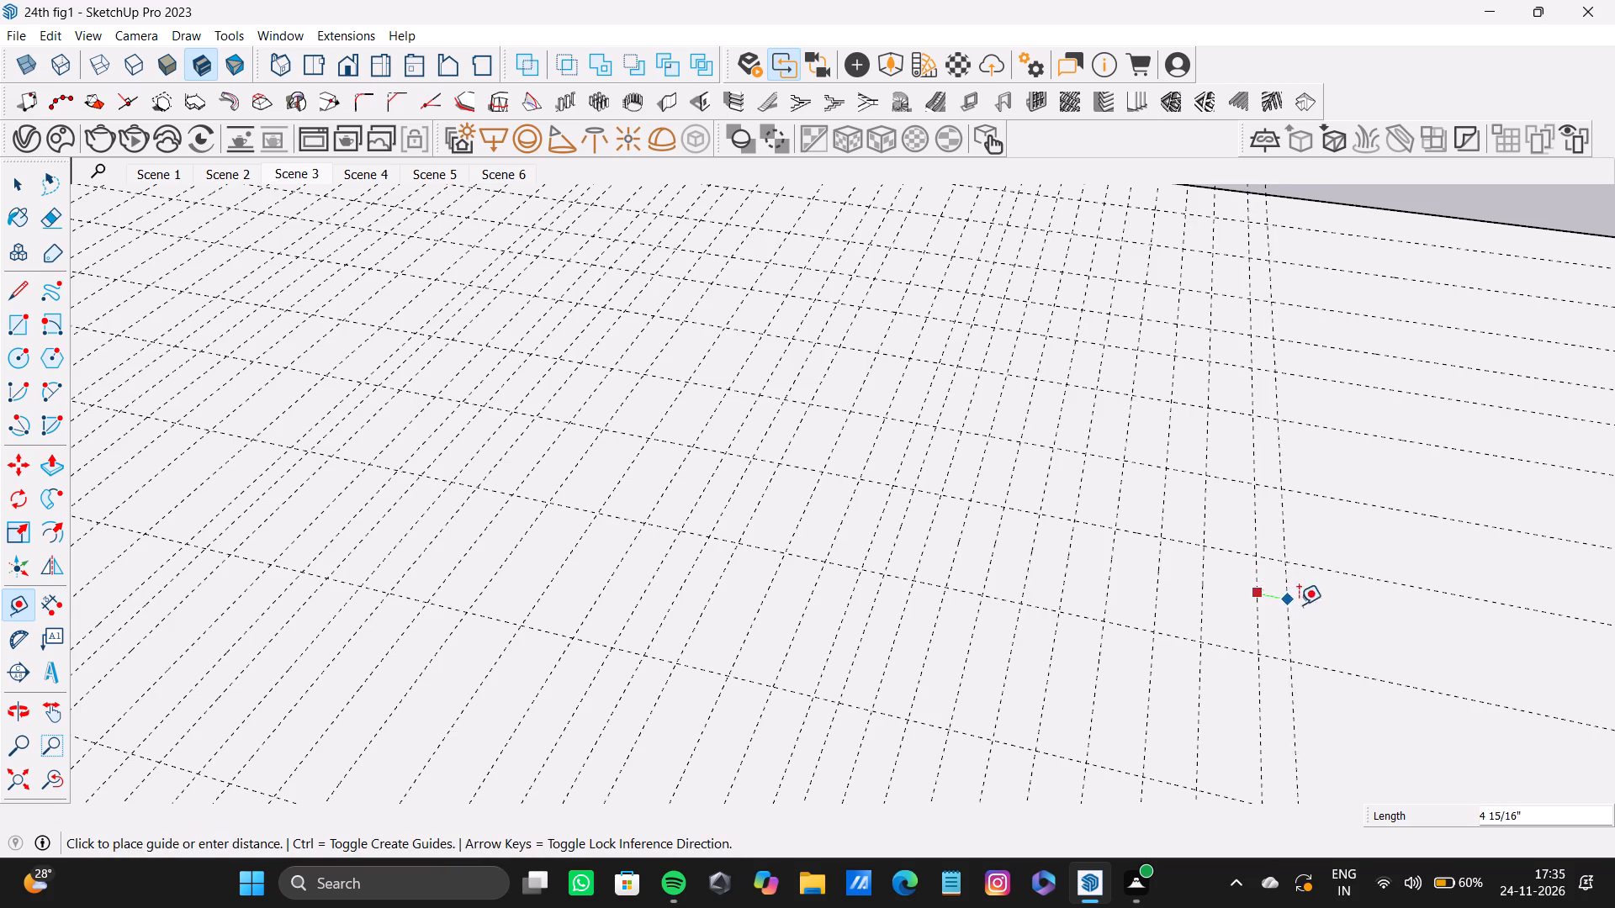
{"action": "double_click", "coordinate": [1309, 607]}
{"action": "double_click", "coordinate": [1360, 610]}
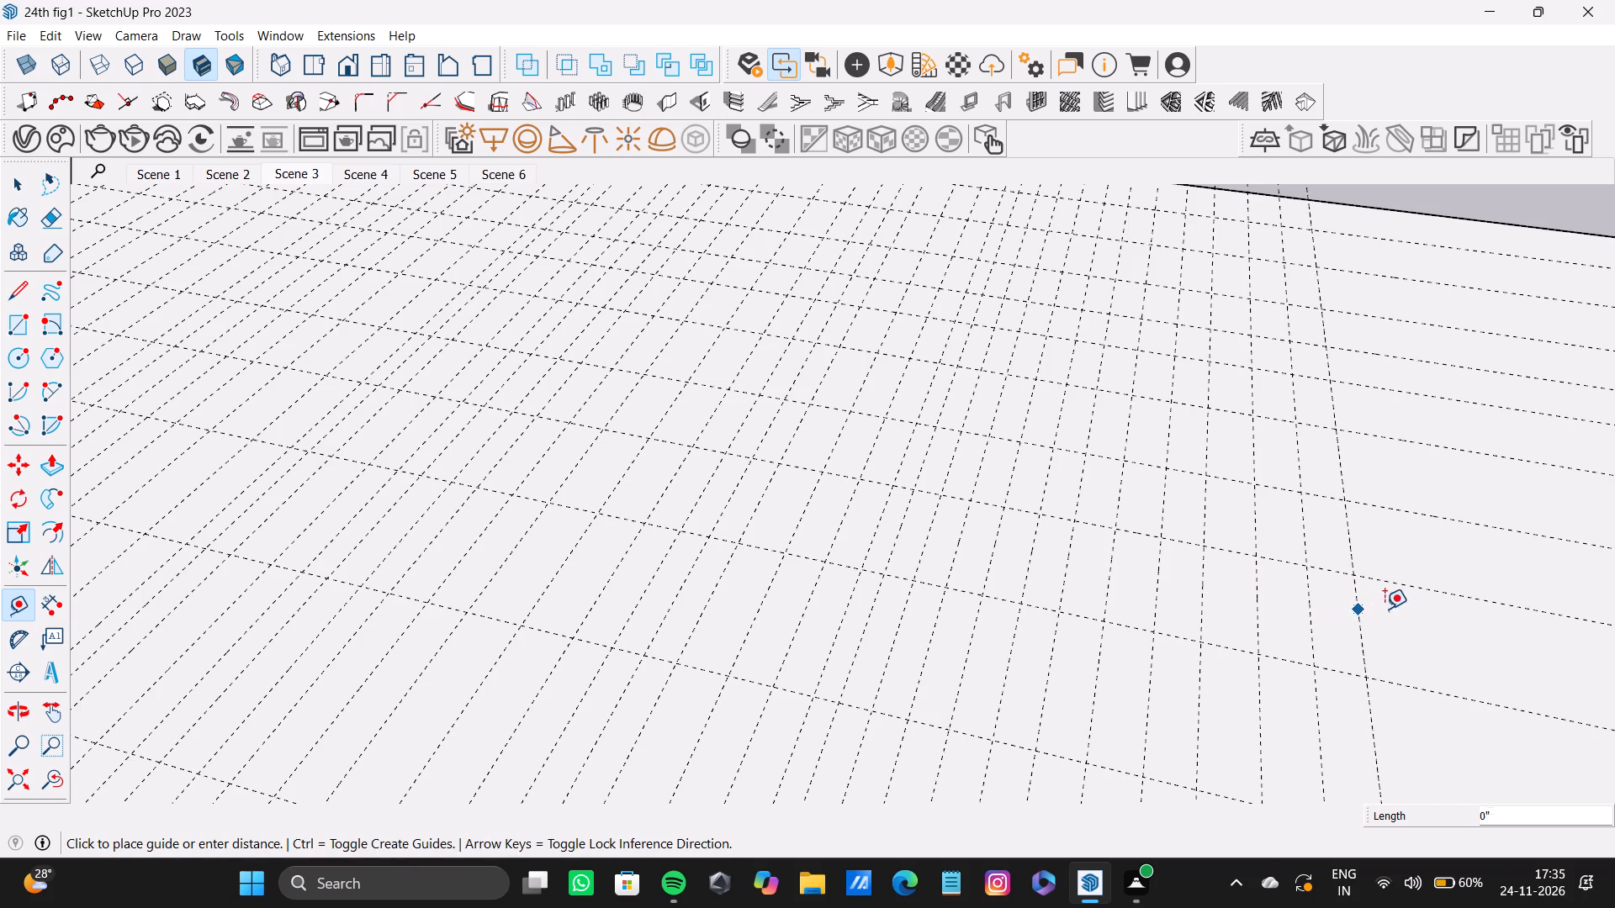
{"action": "double_click", "coordinate": [1411, 612]}
{"action": "double_click", "coordinate": [1473, 620]}
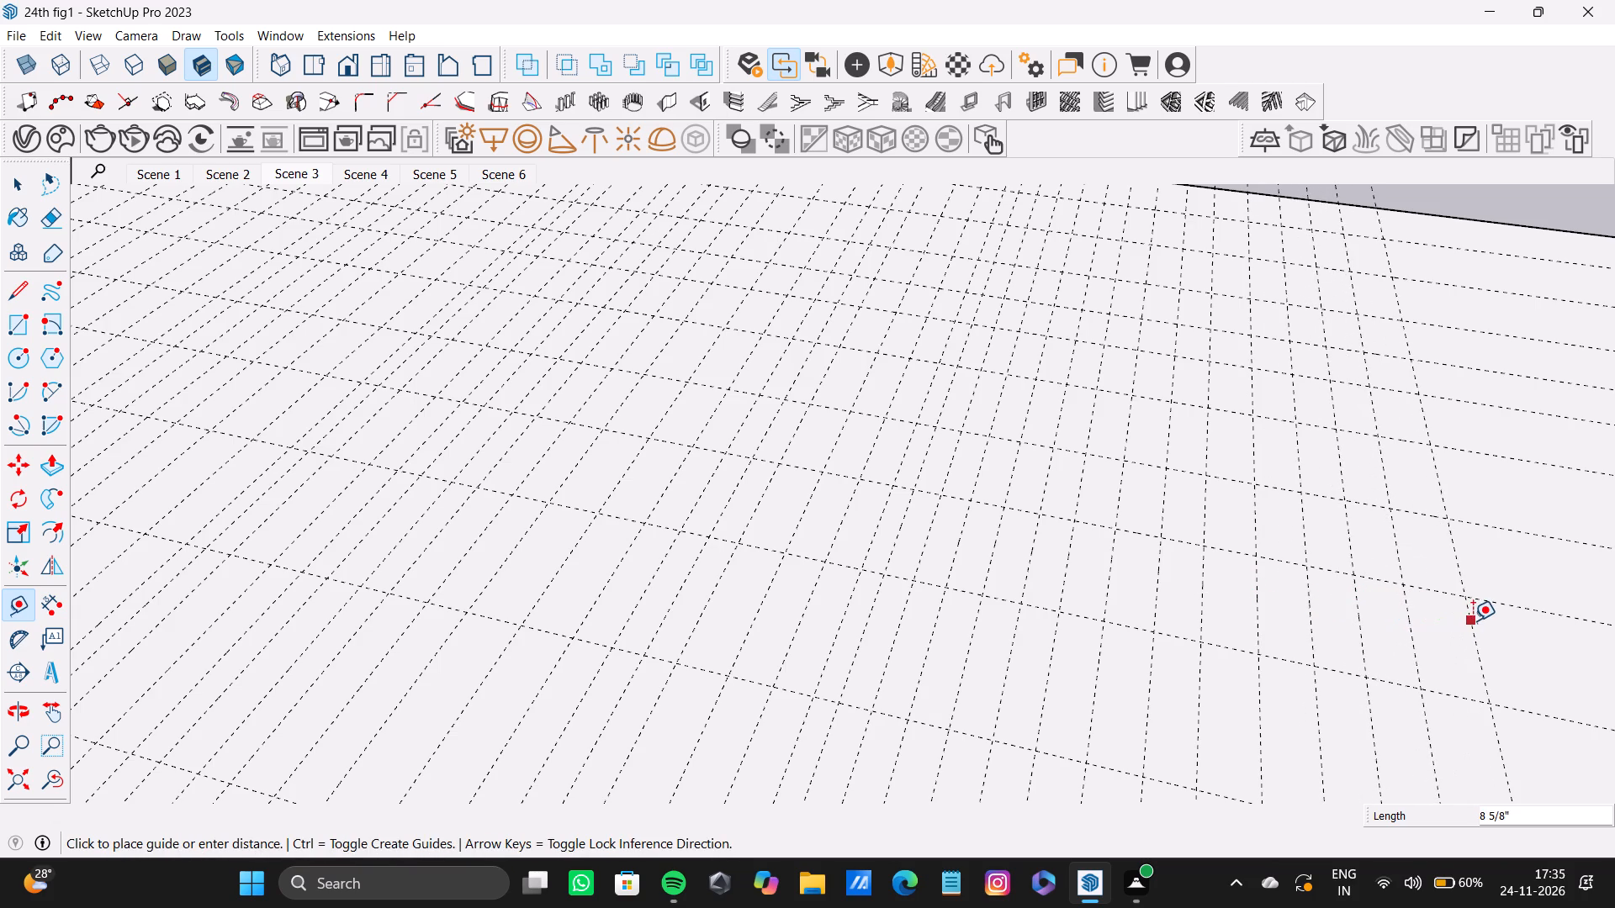
{"action": "left_click", "coordinate": [1437, 625]}
Add a few closely spaced parallel guides just beyond the row's outermost guide, about 5" apart.
{"action": "scroll", "coordinate": [1240, 563], "scroll_direction": "down", "scroll_amount": 4}
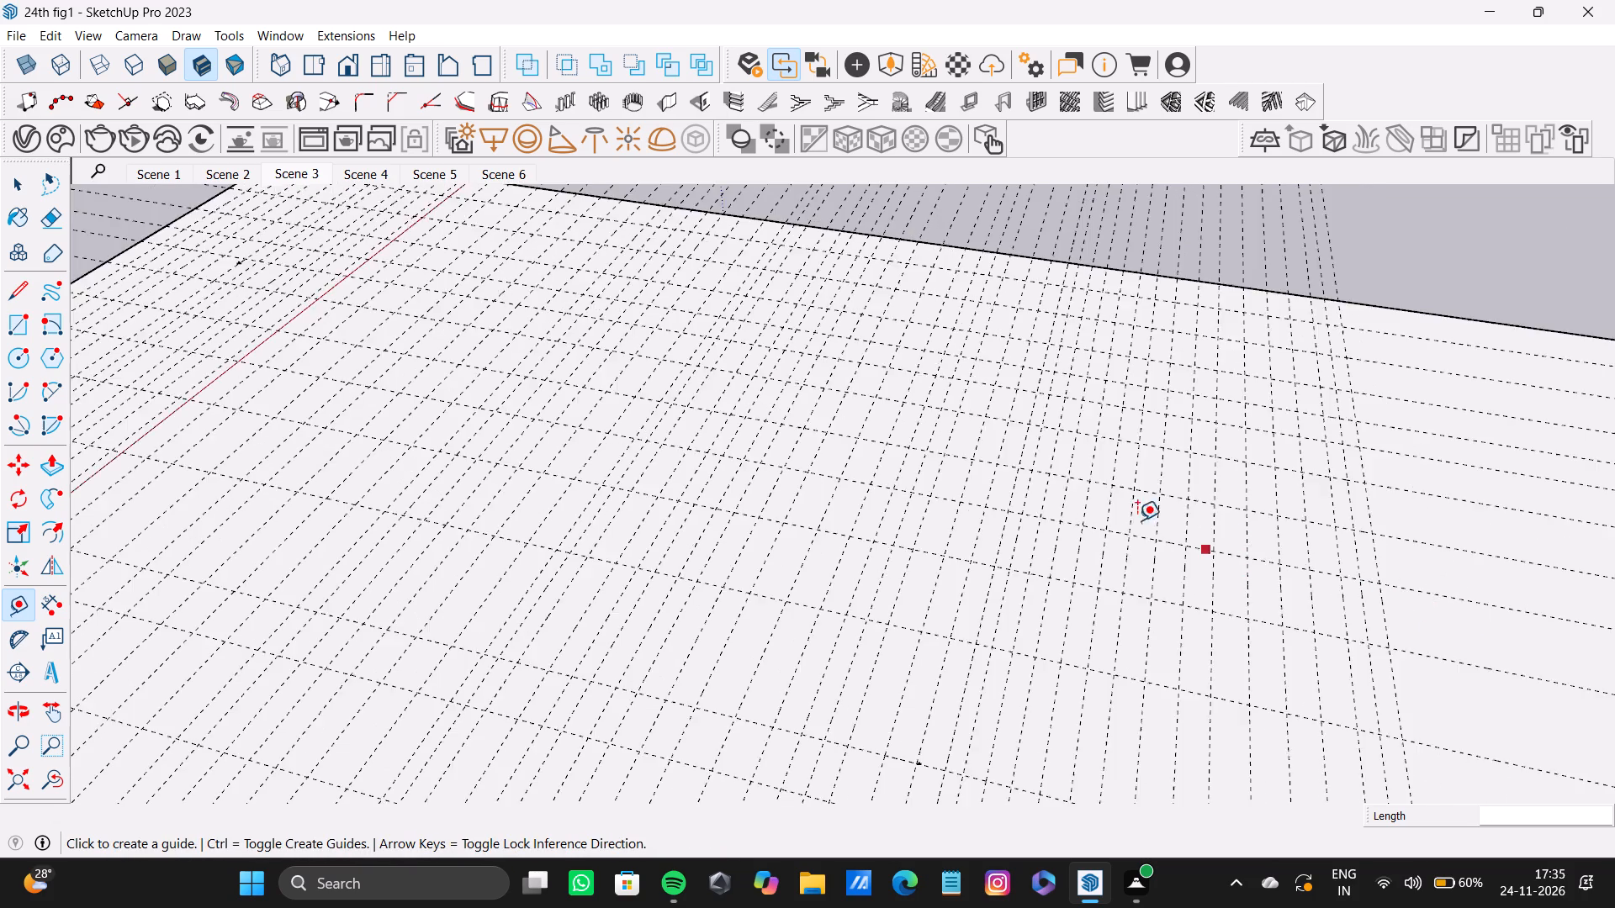
{"action": "scroll", "coordinate": [1137, 520], "scroll_direction": "down", "scroll_amount": 18}
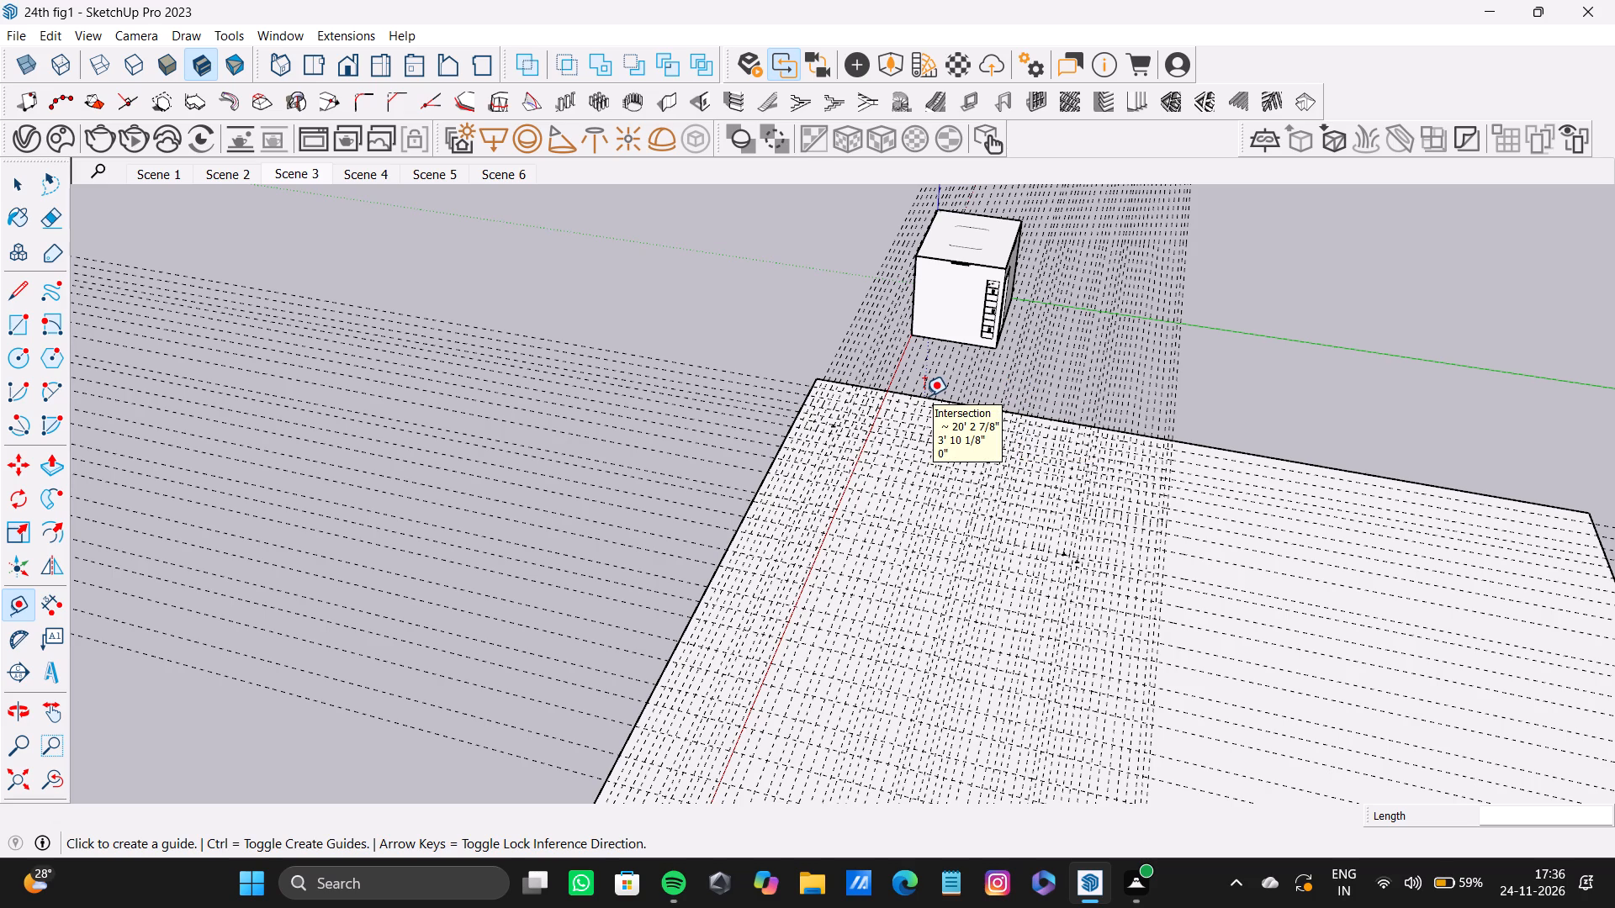
{"action": "scroll", "coordinate": [1168, 591], "scroll_direction": "up", "scroll_amount": 10}
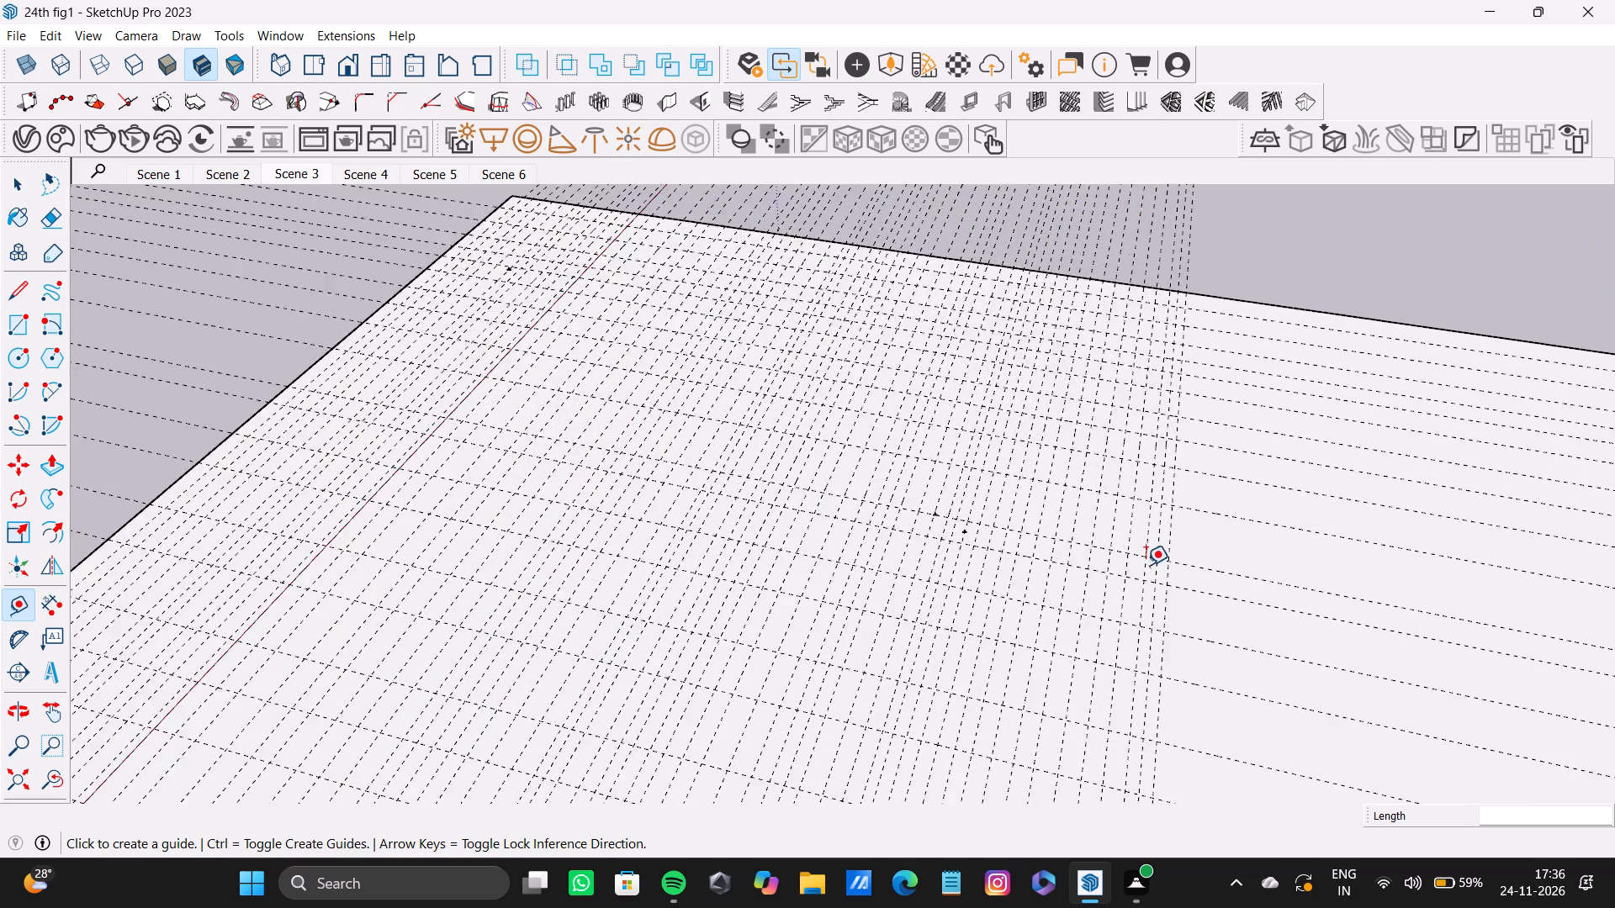
{"action": "scroll", "coordinate": [1146, 565], "scroll_direction": "up", "scroll_amount": 2}
{"action": "left_click", "coordinate": [1173, 539]}
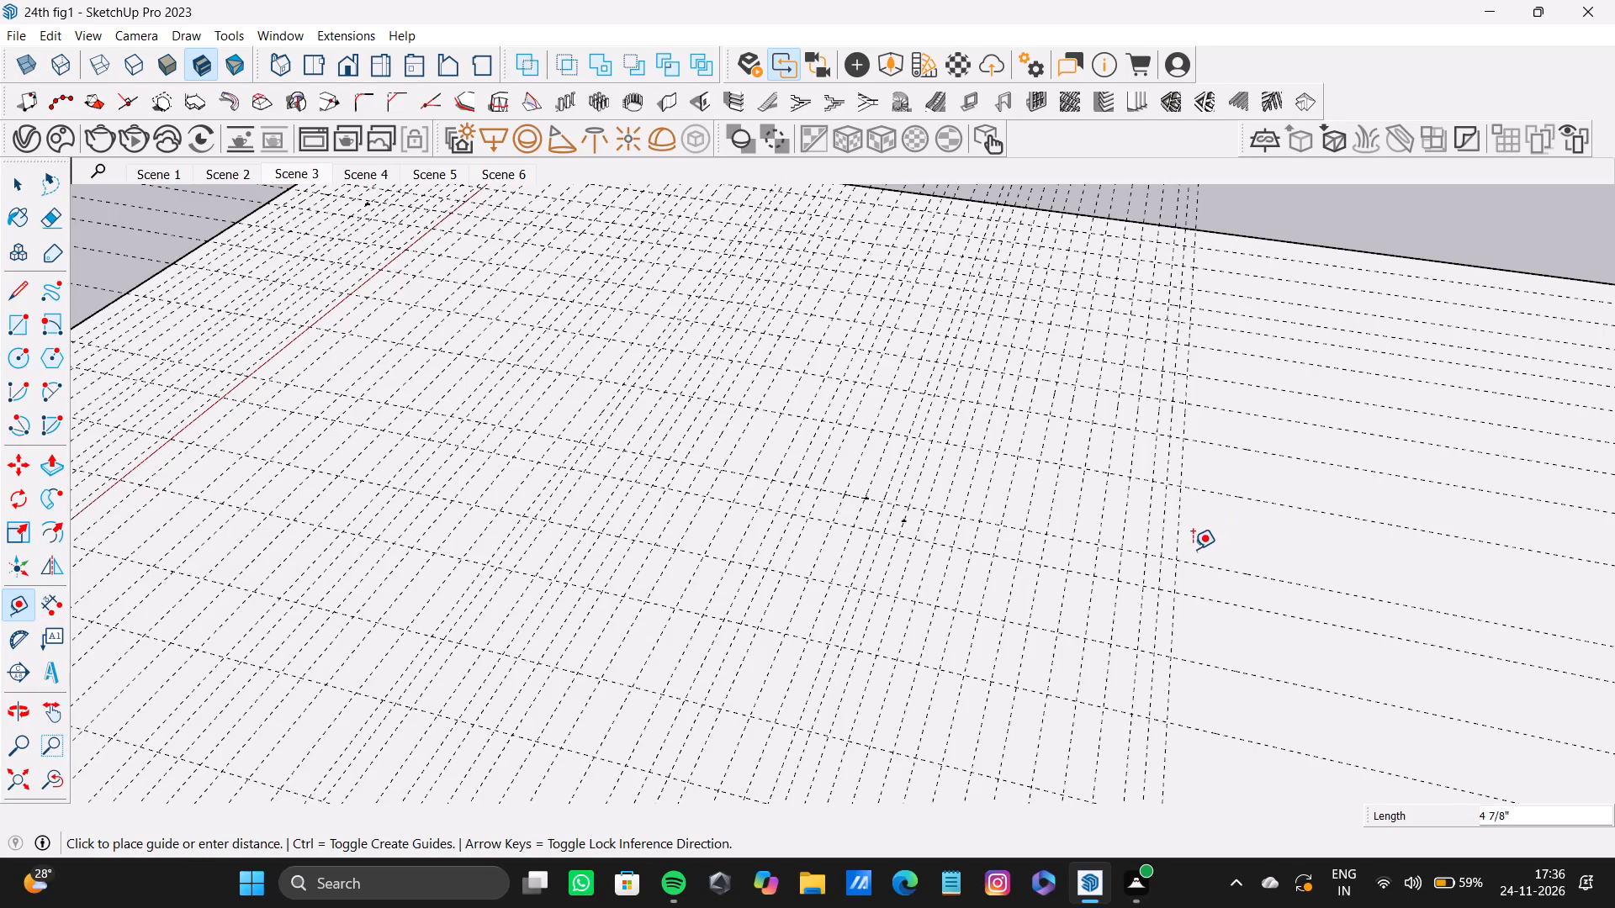
{"action": "double_click", "coordinate": [1193, 549]}
{"action": "double_click", "coordinate": [1211, 547]}
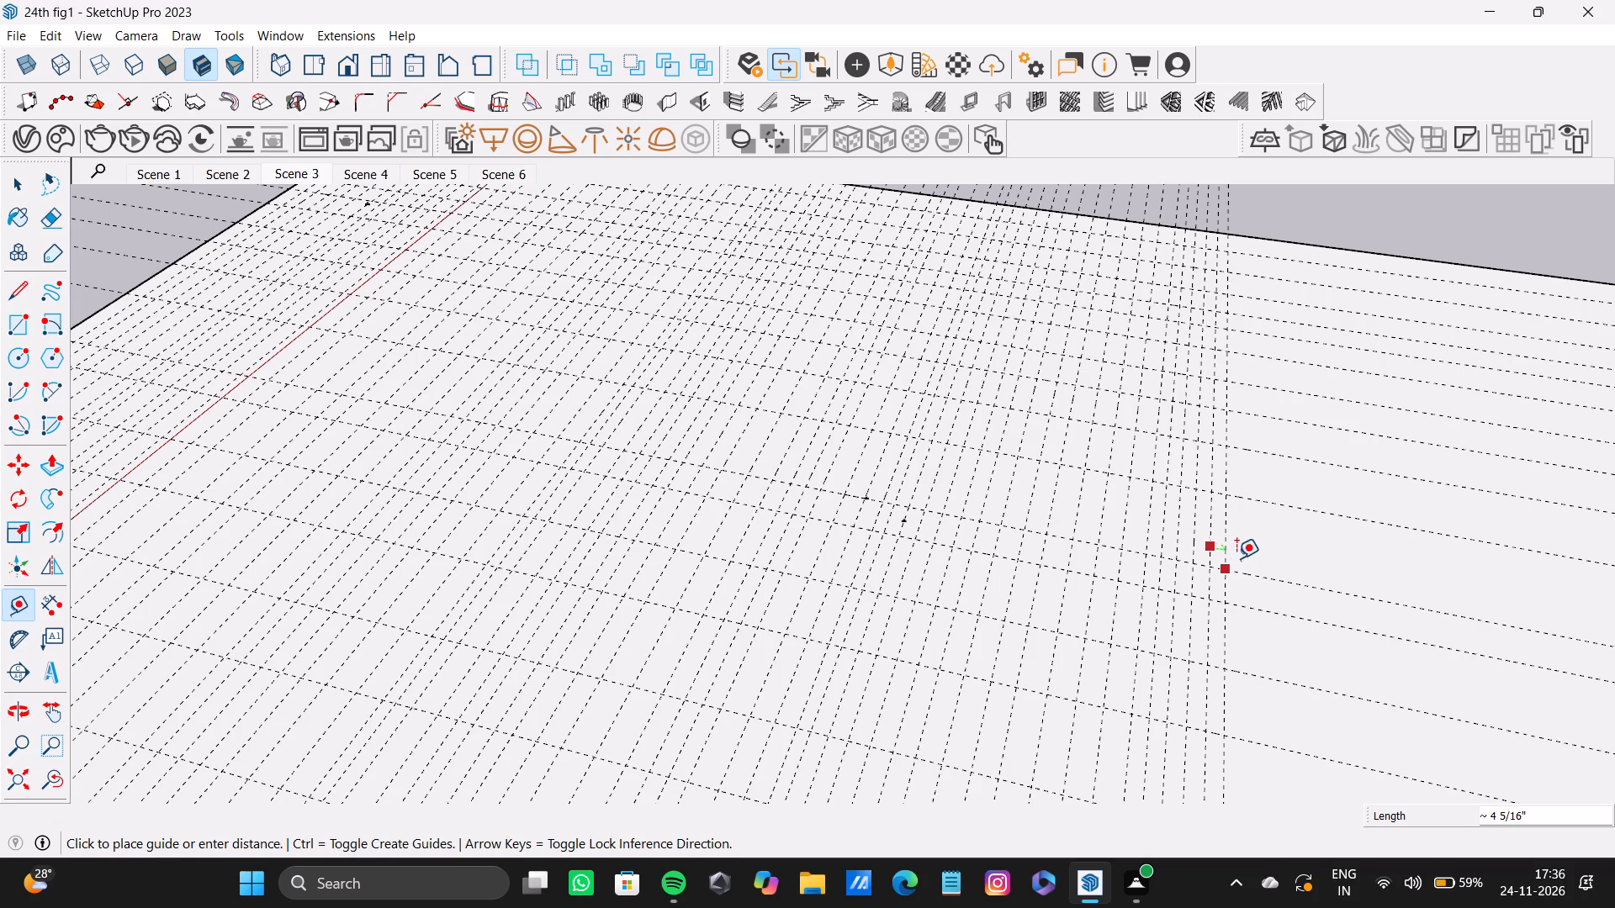
{"action": "scroll", "coordinate": [1019, 588], "scroll_direction": "down", "scroll_amount": 10}
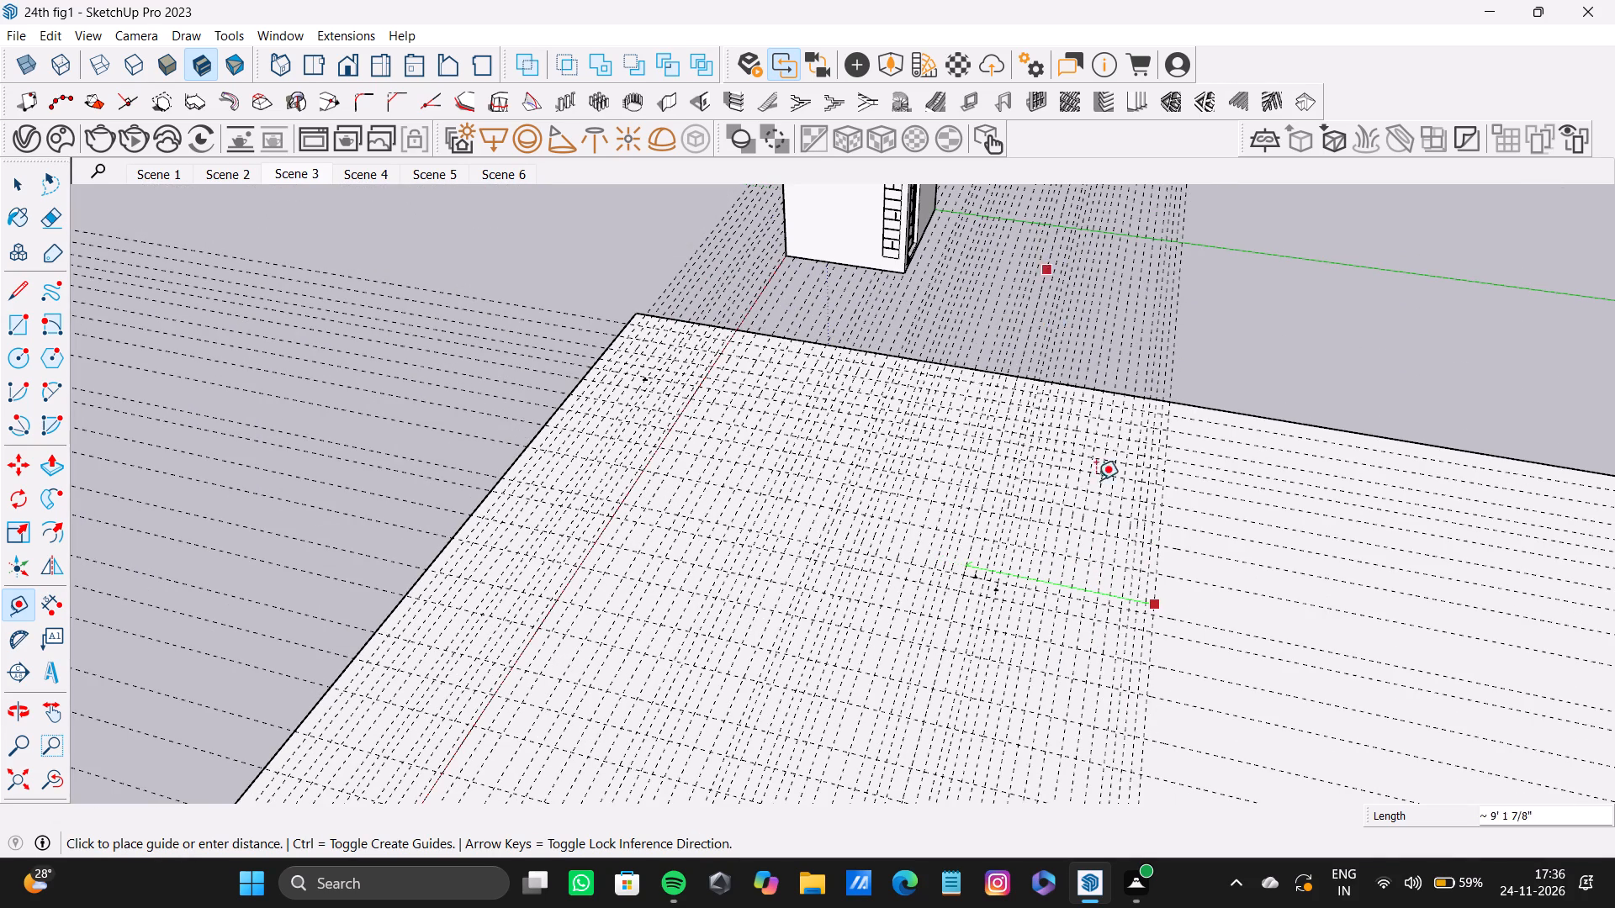
{"action": "scroll", "coordinate": [1119, 578], "scroll_direction": "up", "scroll_amount": 13}
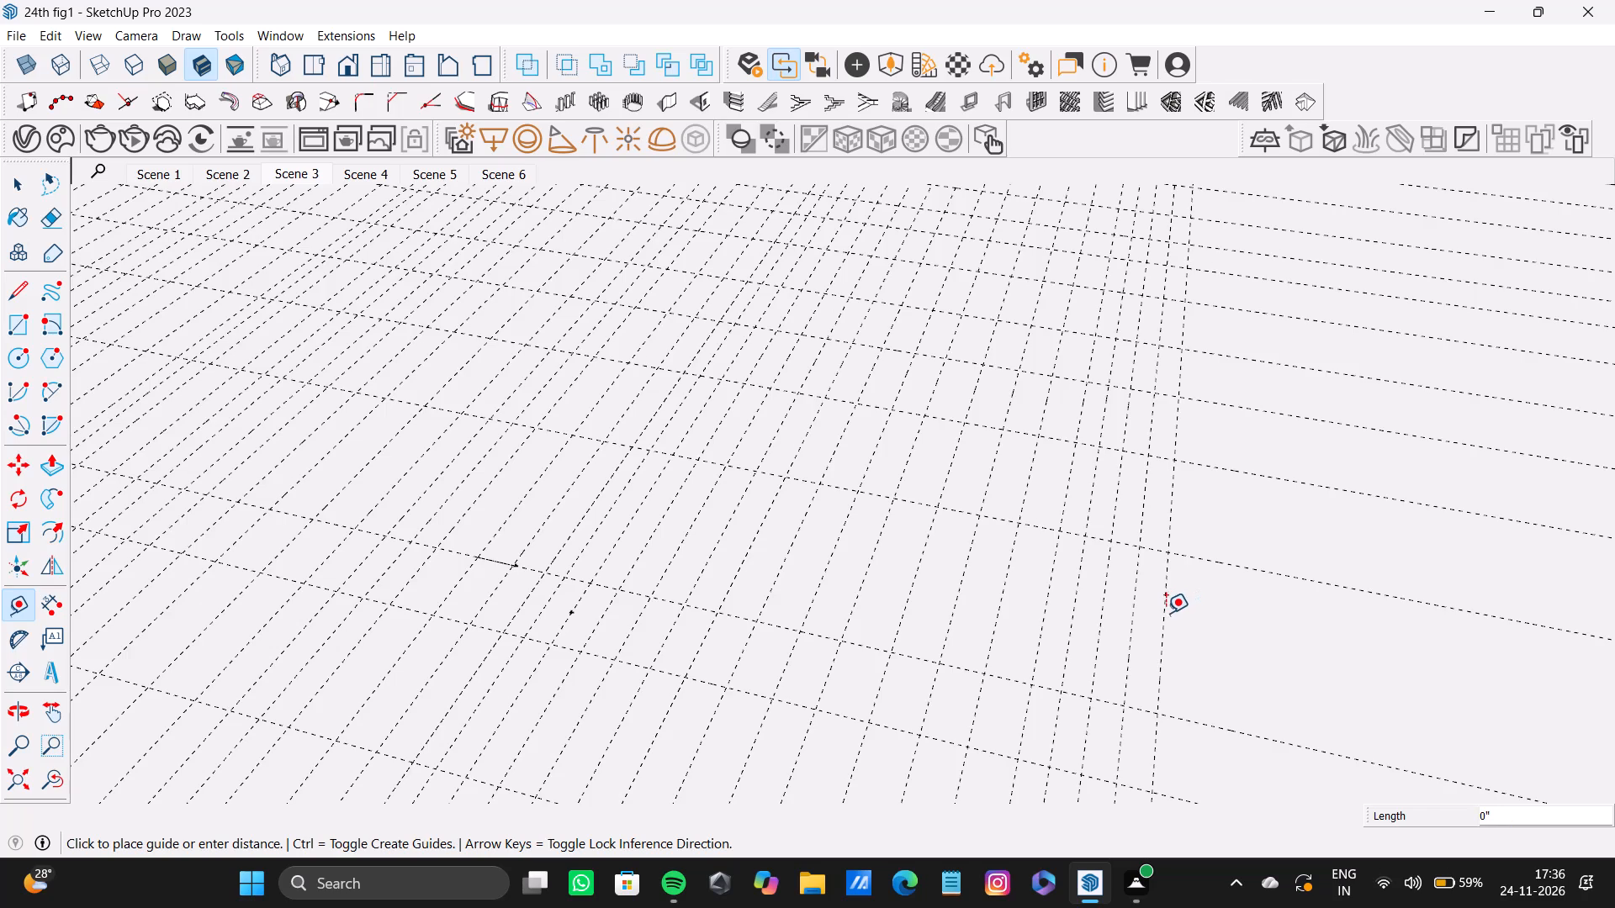
{"action": "left_click", "coordinate": [1166, 614]}
Extend the outer end of the row with four more parallel guides, roughly 4" to 7" apart.
{"action": "left_click", "coordinate": [1162, 649]}
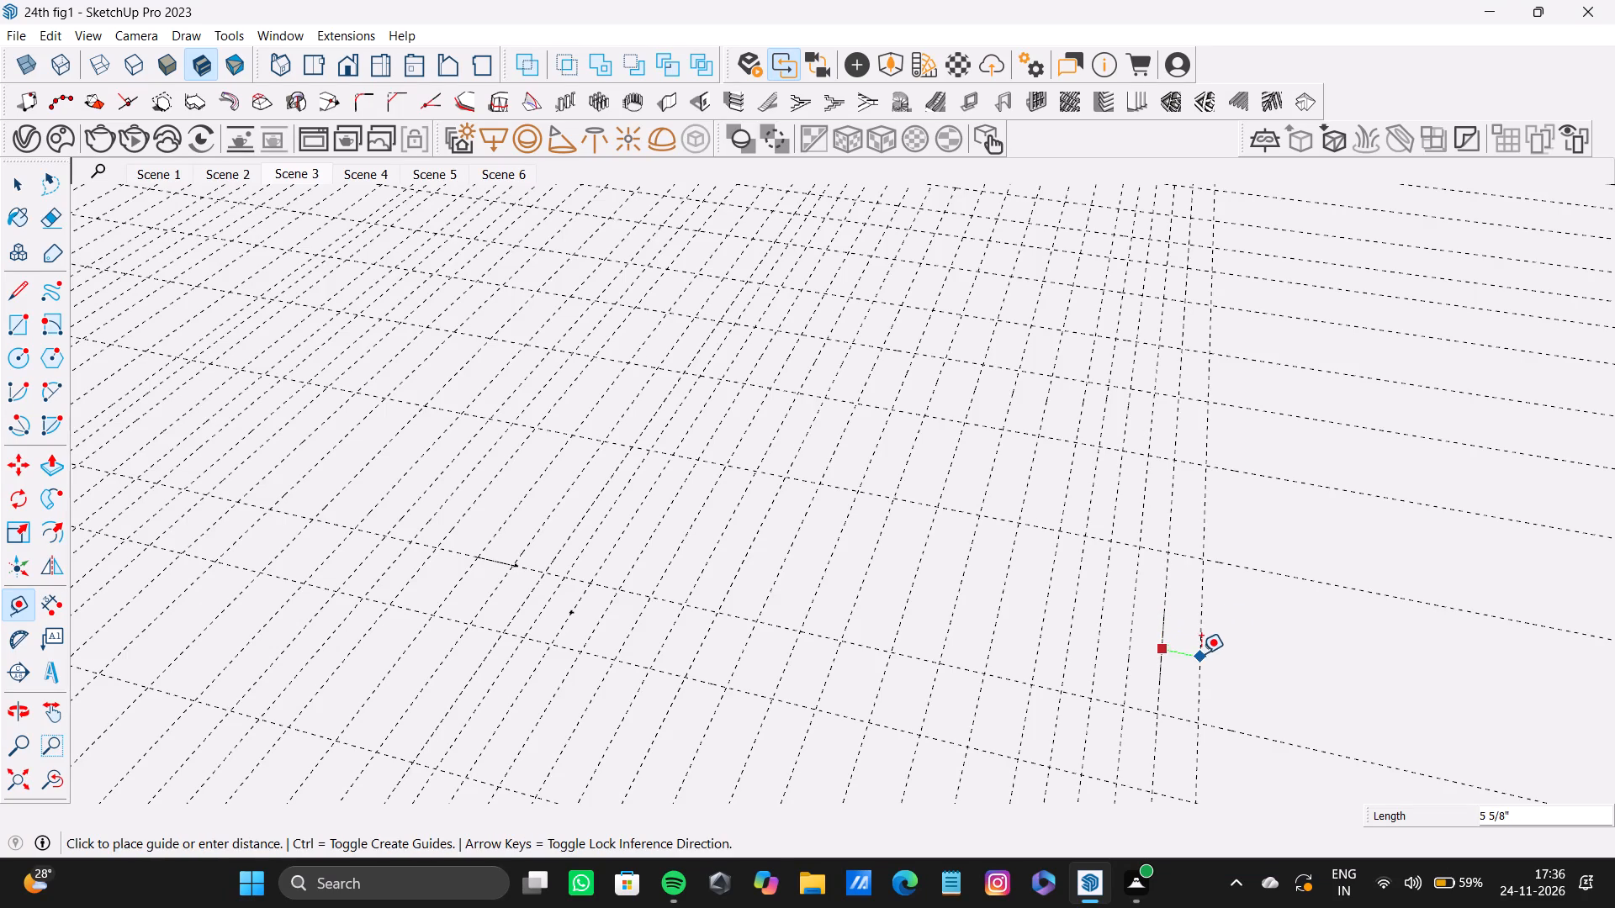
{"action": "double_click", "coordinate": [1201, 653]}
{"action": "double_click", "coordinate": [1226, 698]}
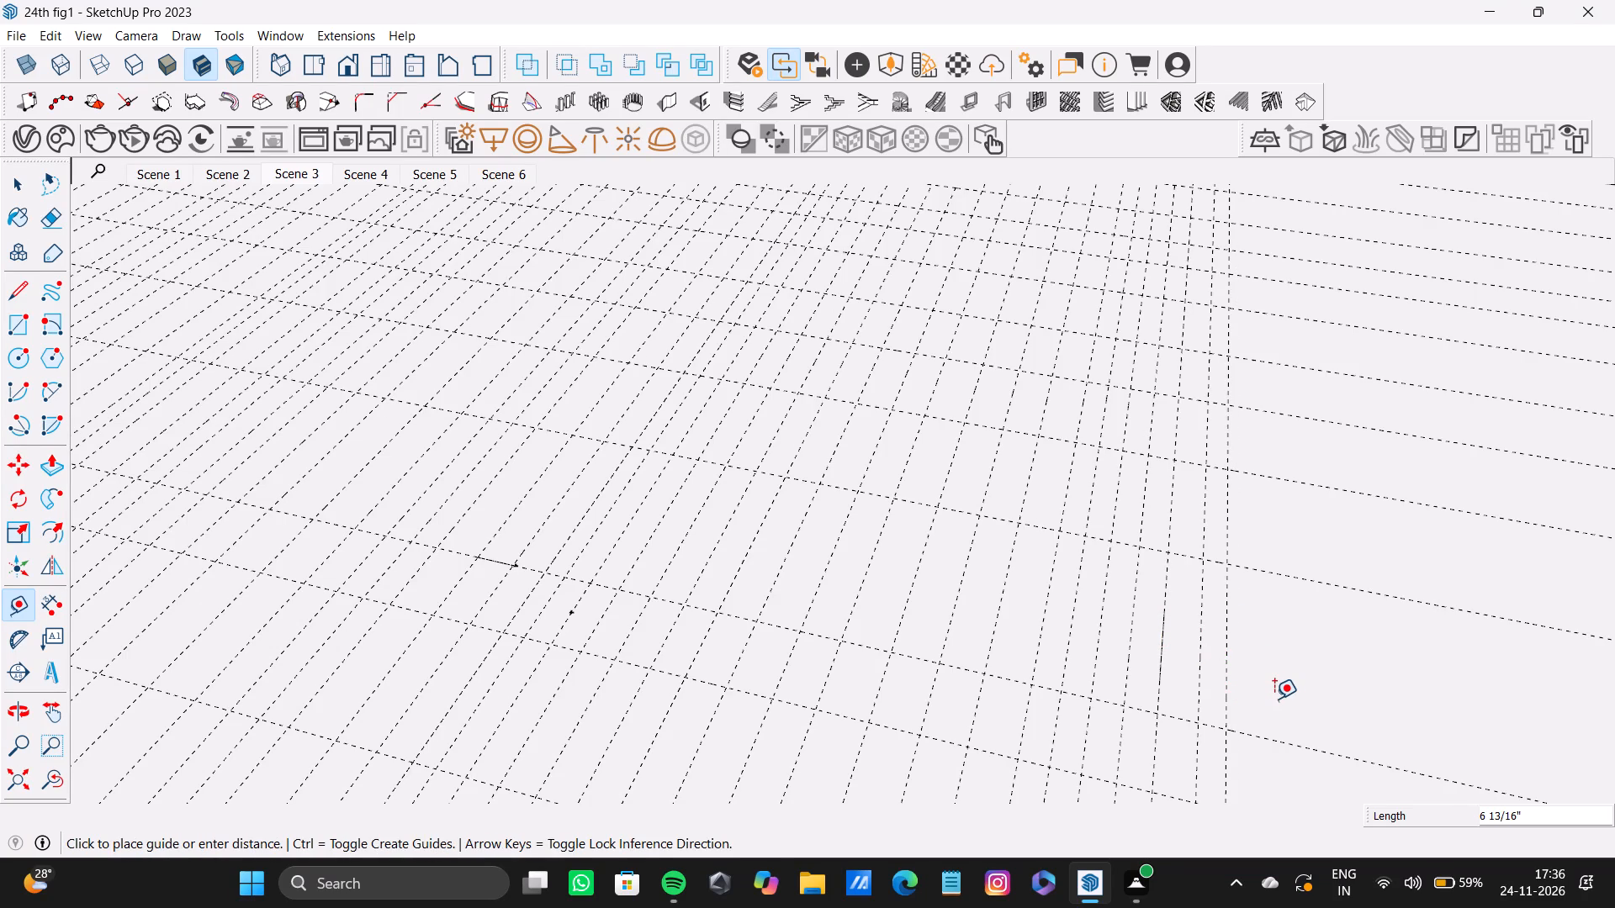
{"action": "double_click", "coordinate": [1258, 697]}
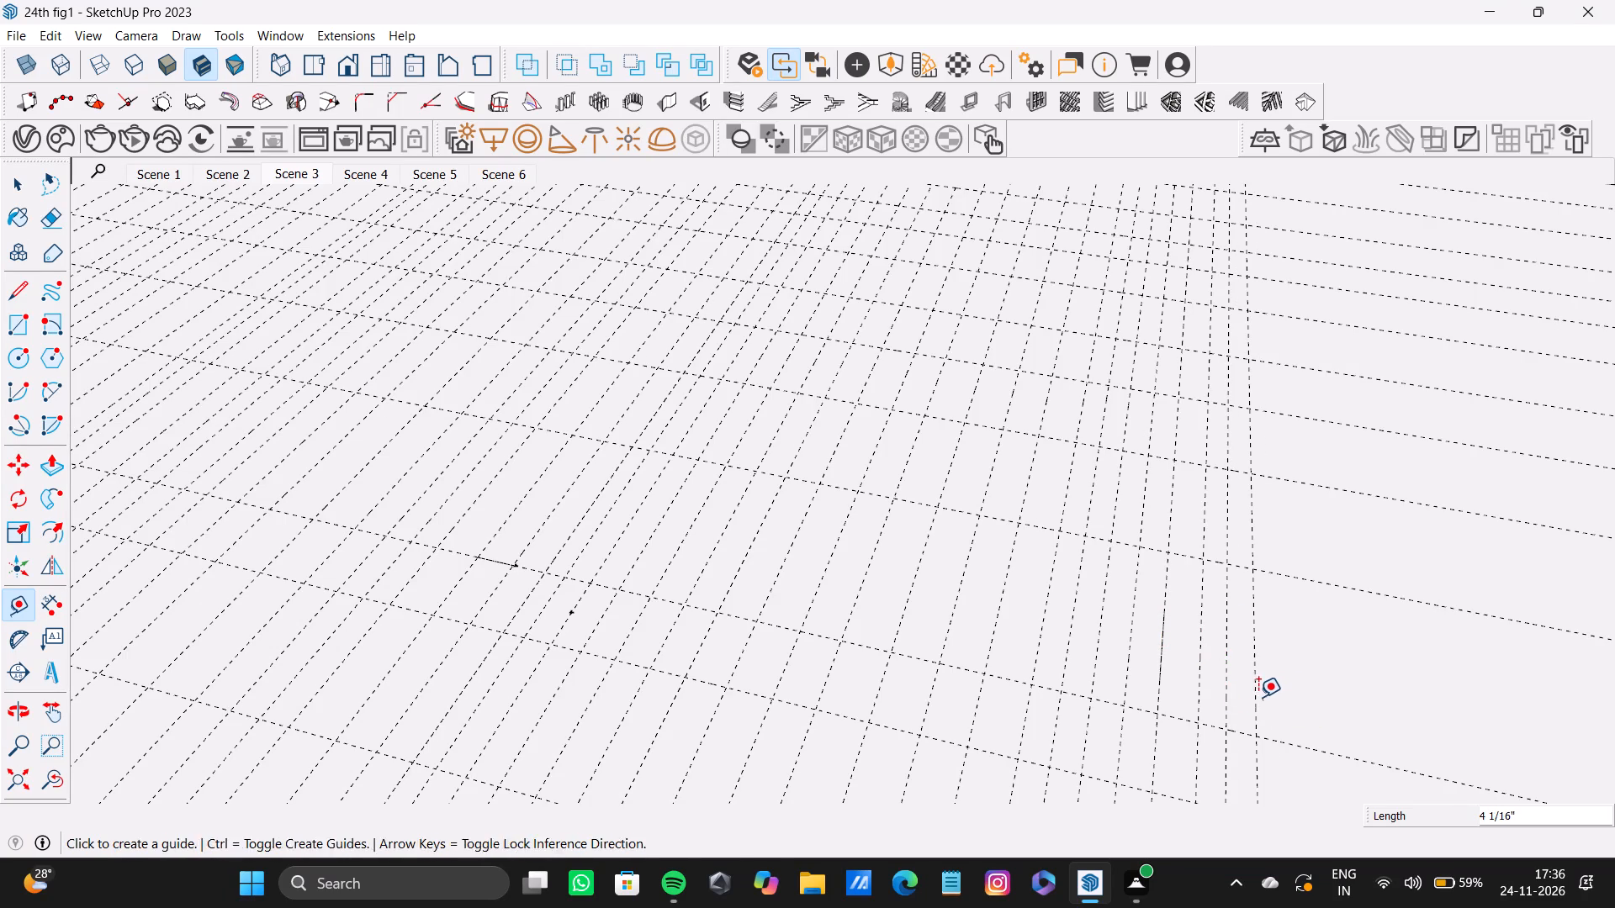
{"action": "double_click", "coordinate": [1304, 691]}
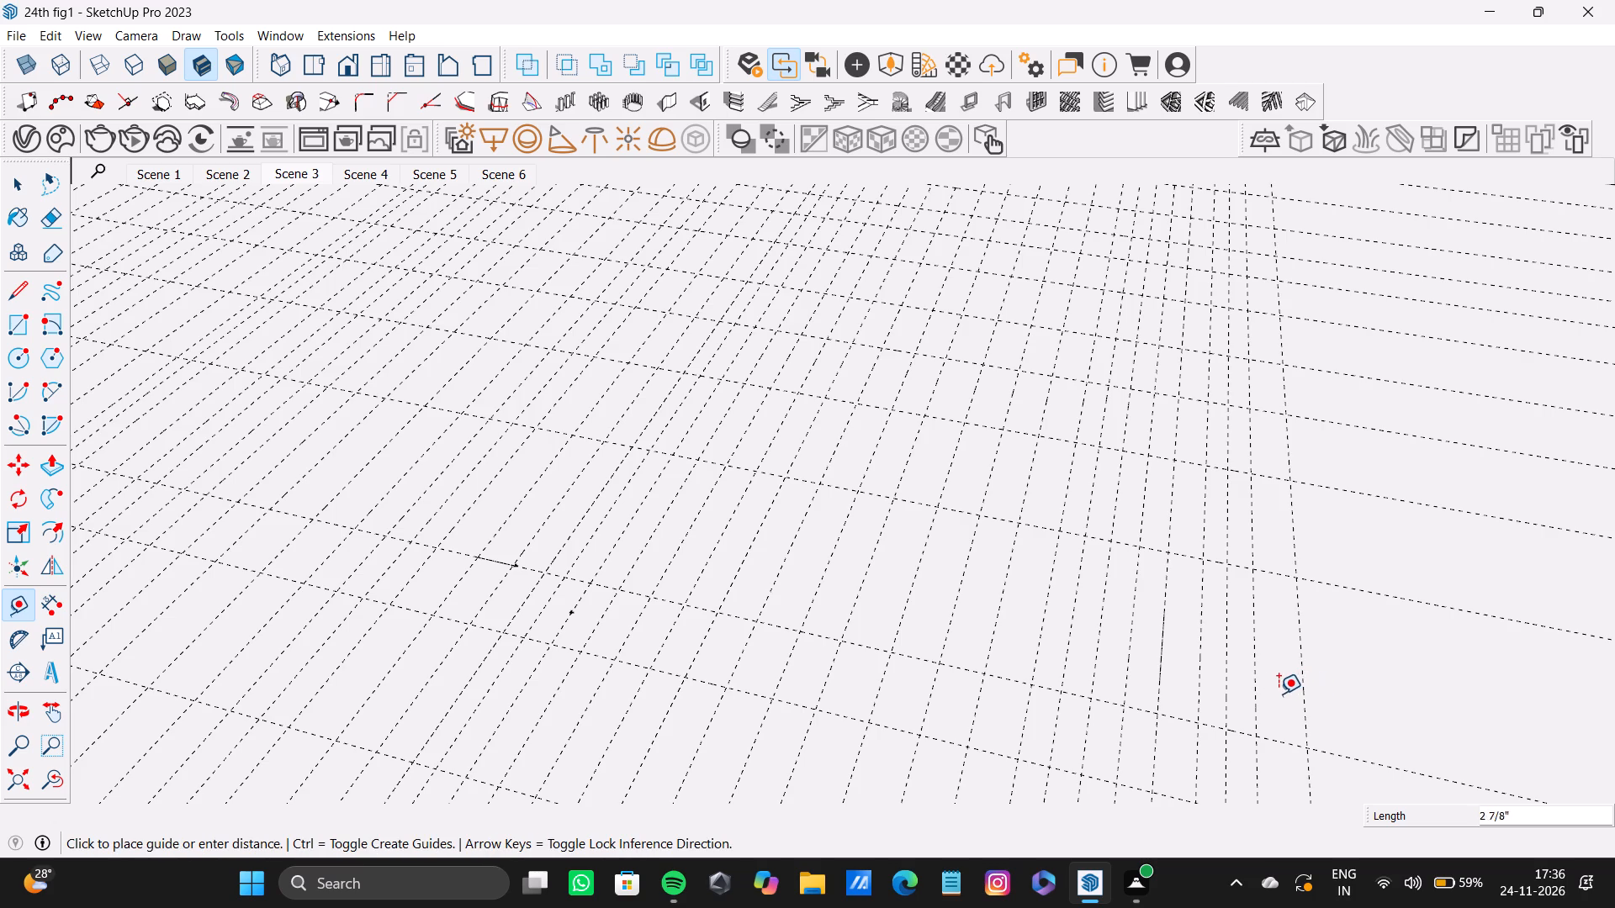
Fill the wider gaps near the outer end of the row with in-between parallel guides, working back towards the red axis.
{"action": "double_click", "coordinate": [1278, 694]}
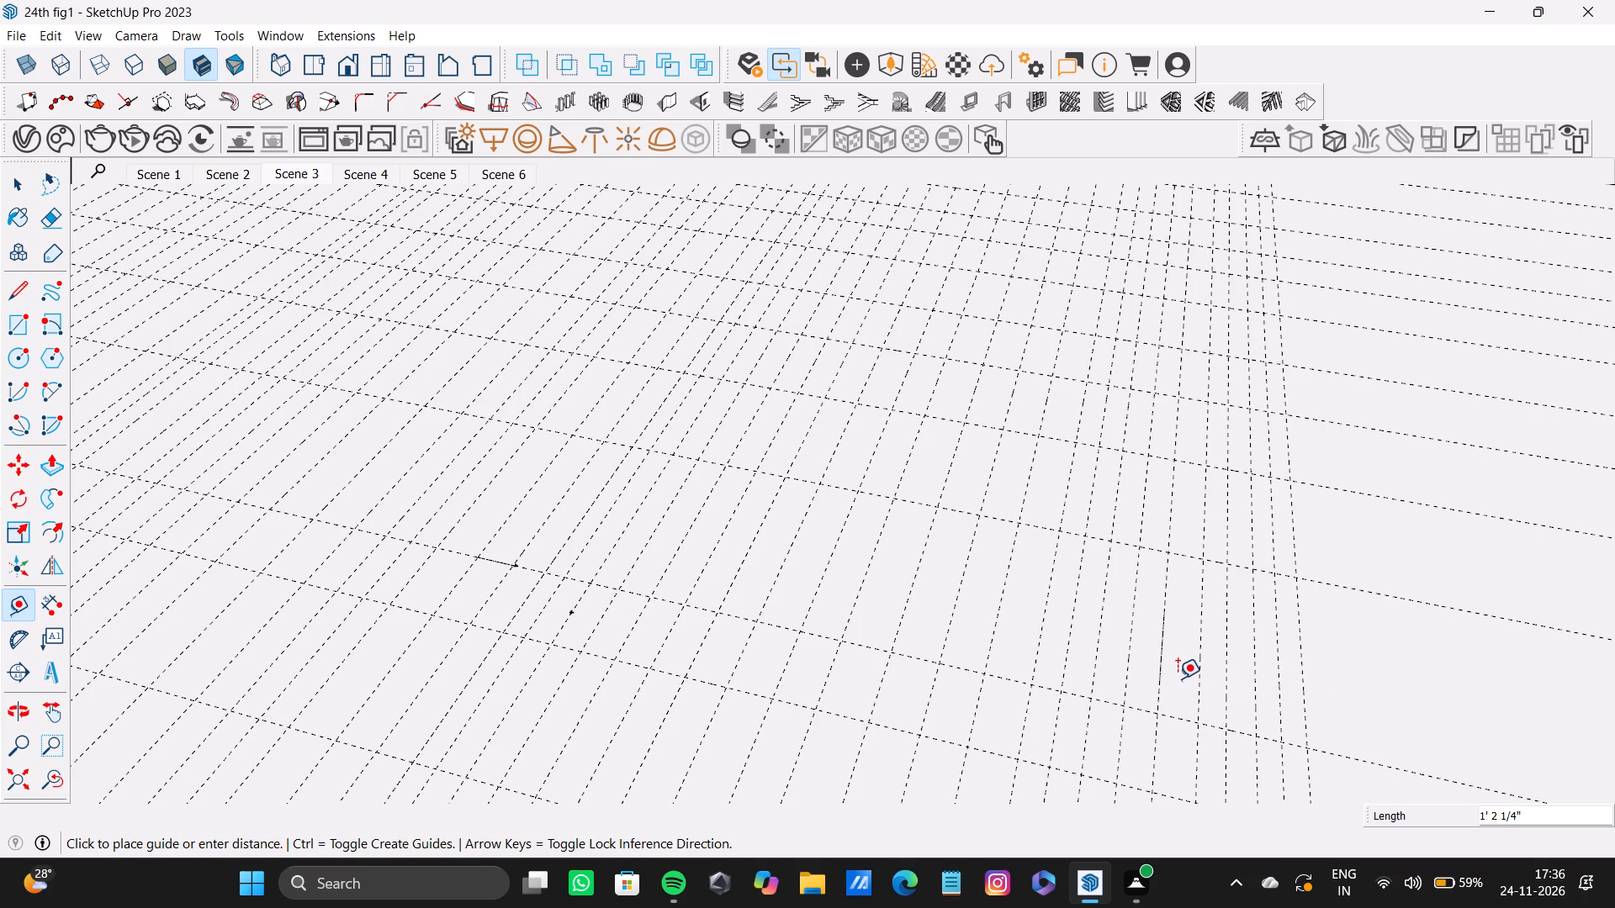
{"action": "left_click", "coordinate": [1180, 678]}
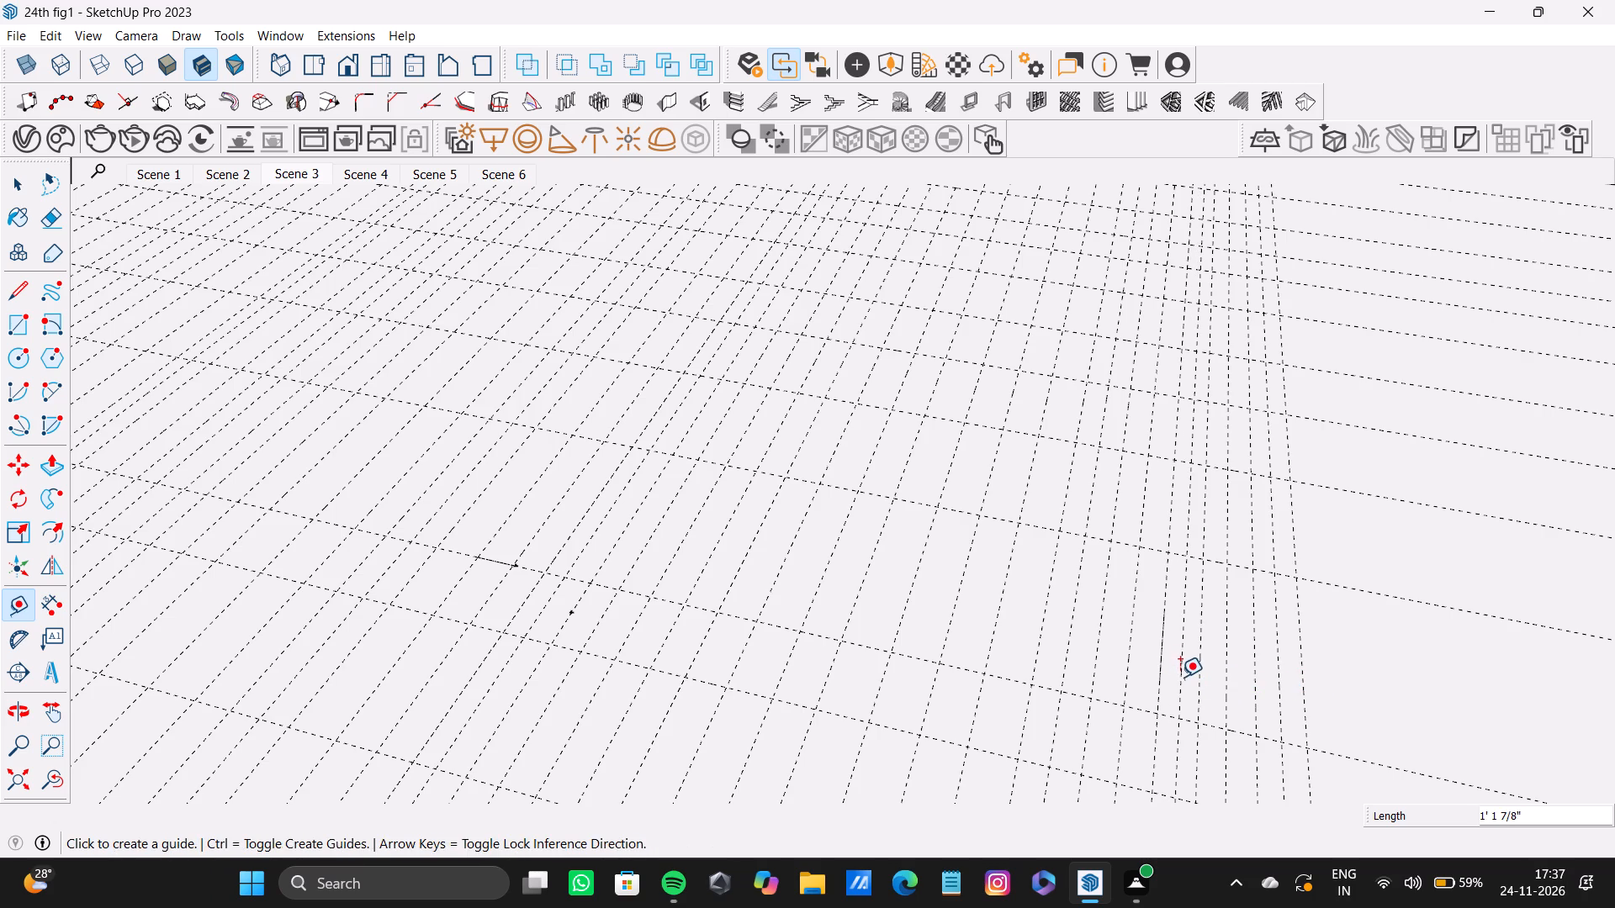
{"action": "left_click", "coordinate": [1180, 673]}
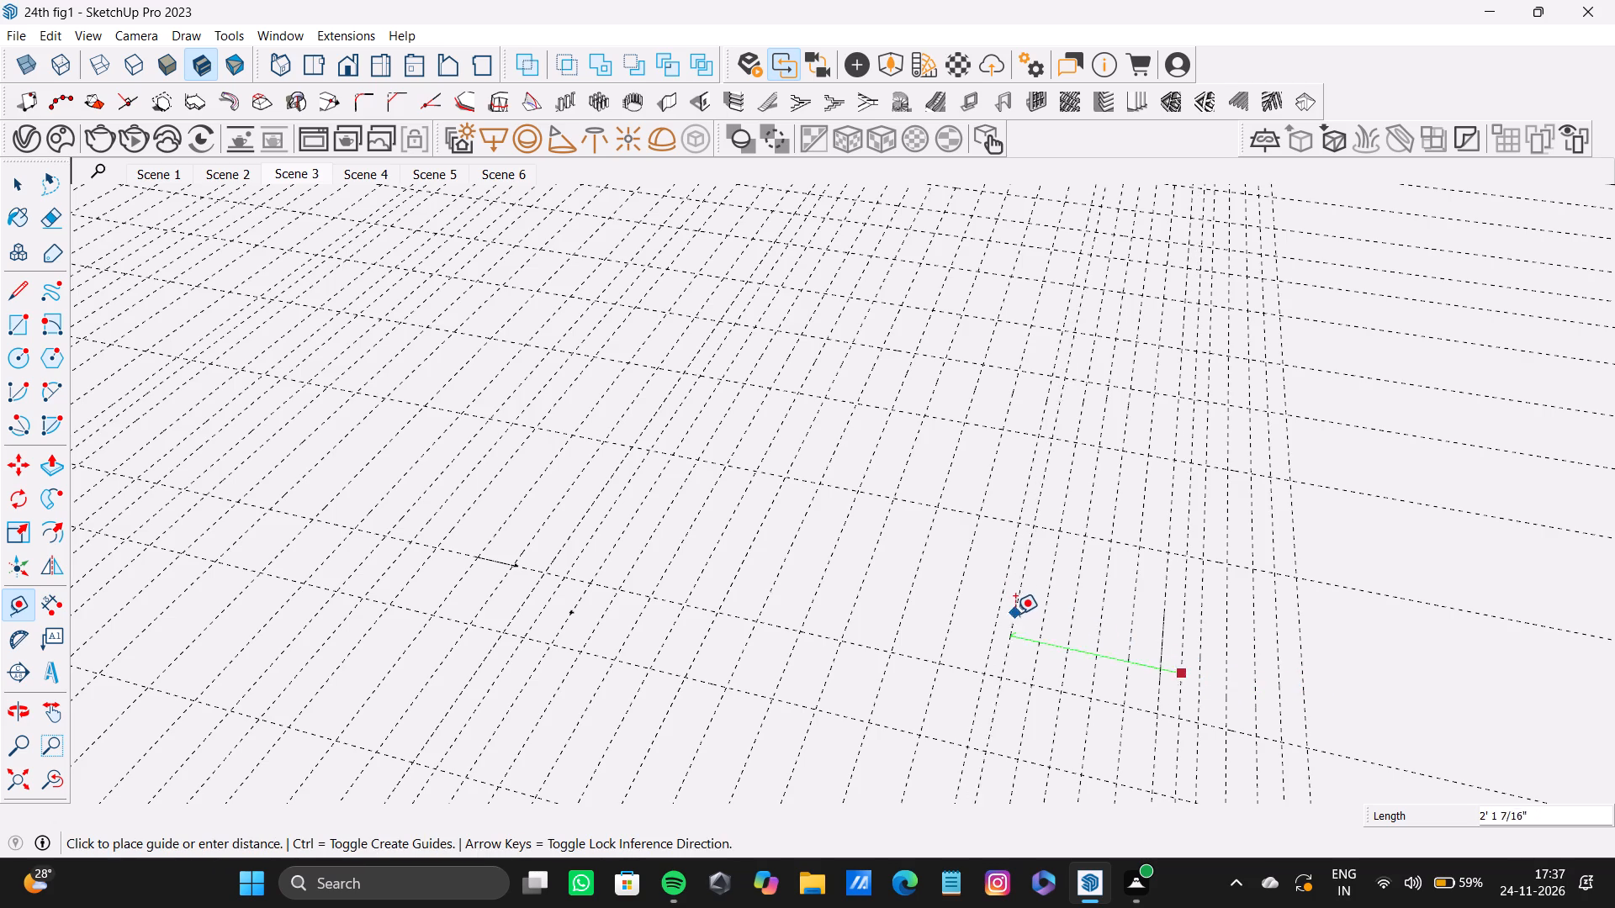
{"action": "left_click", "coordinate": [1019, 615]}
{"action": "left_click", "coordinate": [1019, 615]}
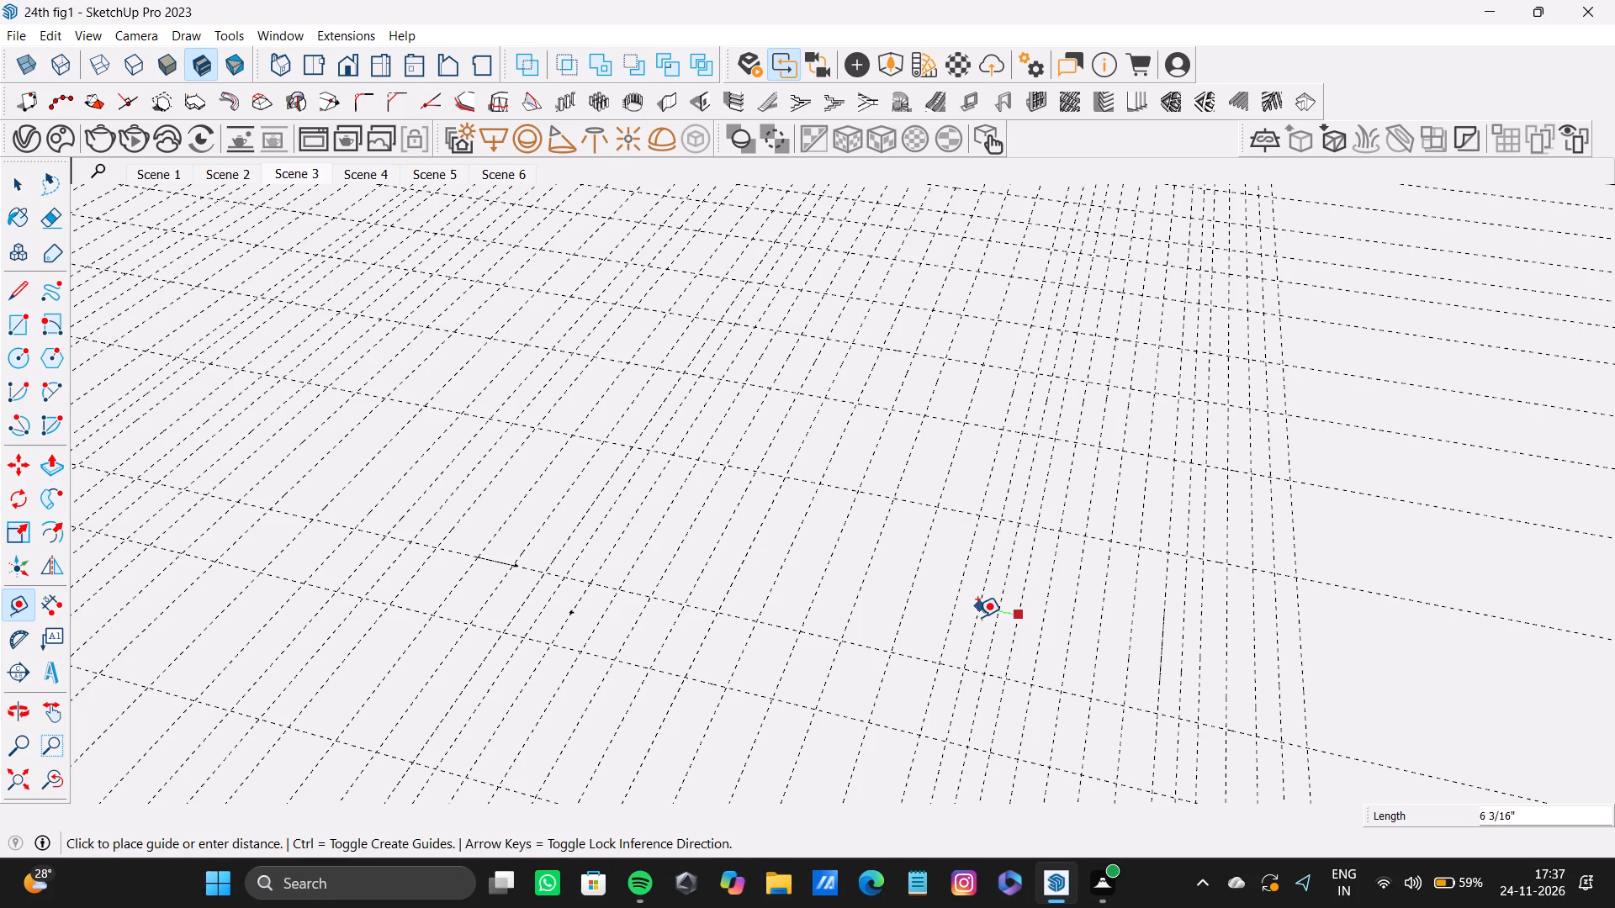
{"action": "left_click", "coordinate": [977, 617]}
{"action": "left_click", "coordinate": [977, 618]}
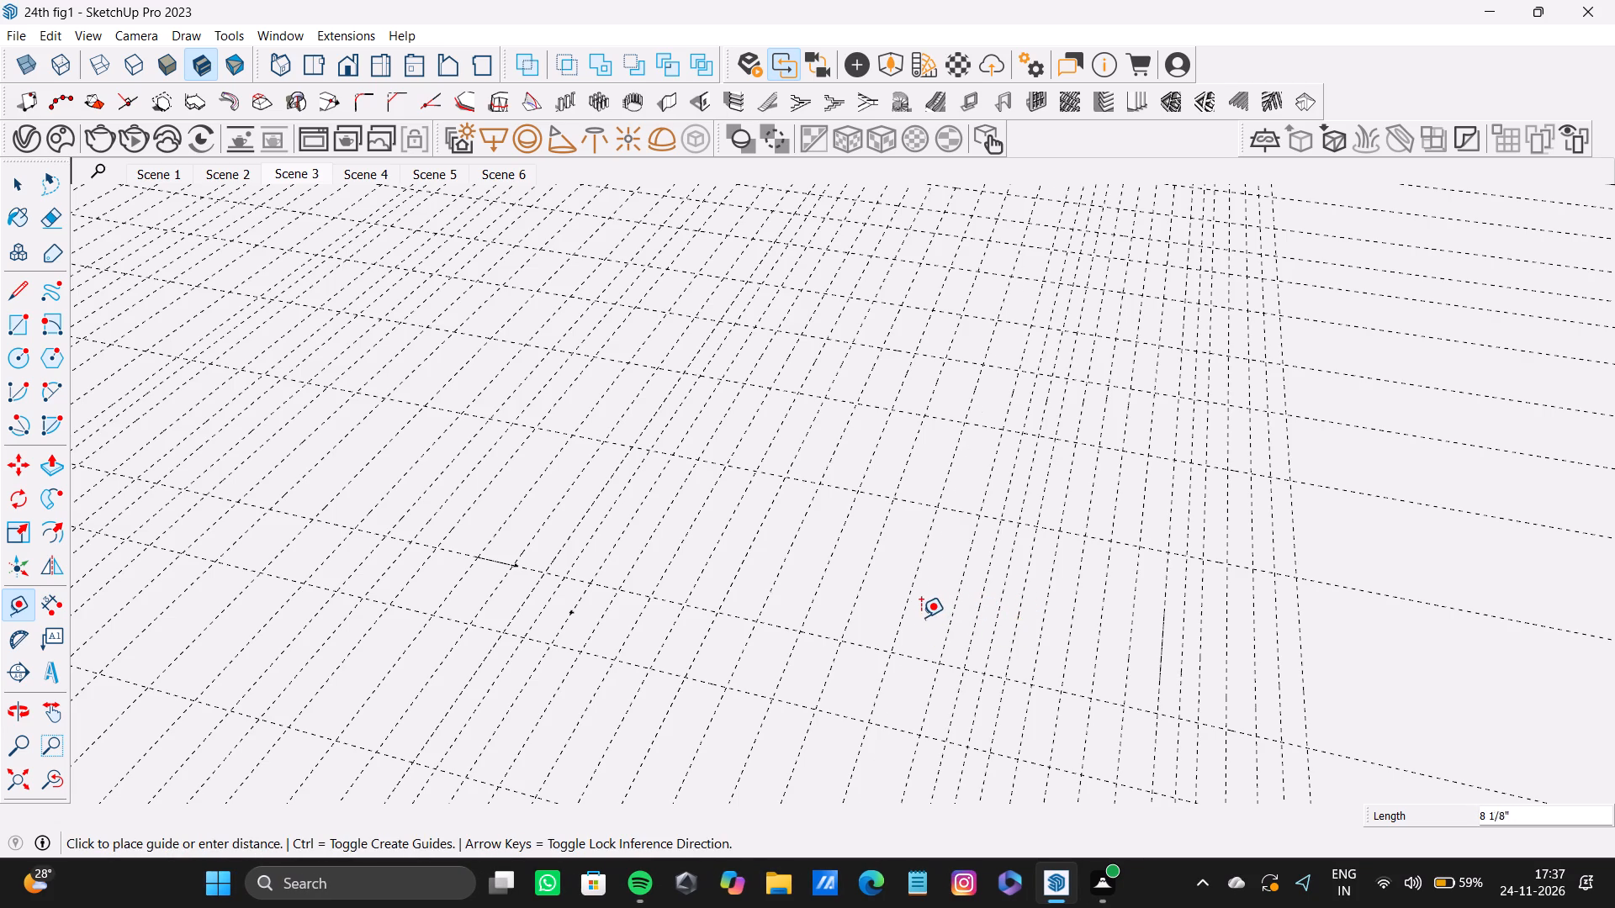
{"action": "double_click", "coordinate": [922, 620]}
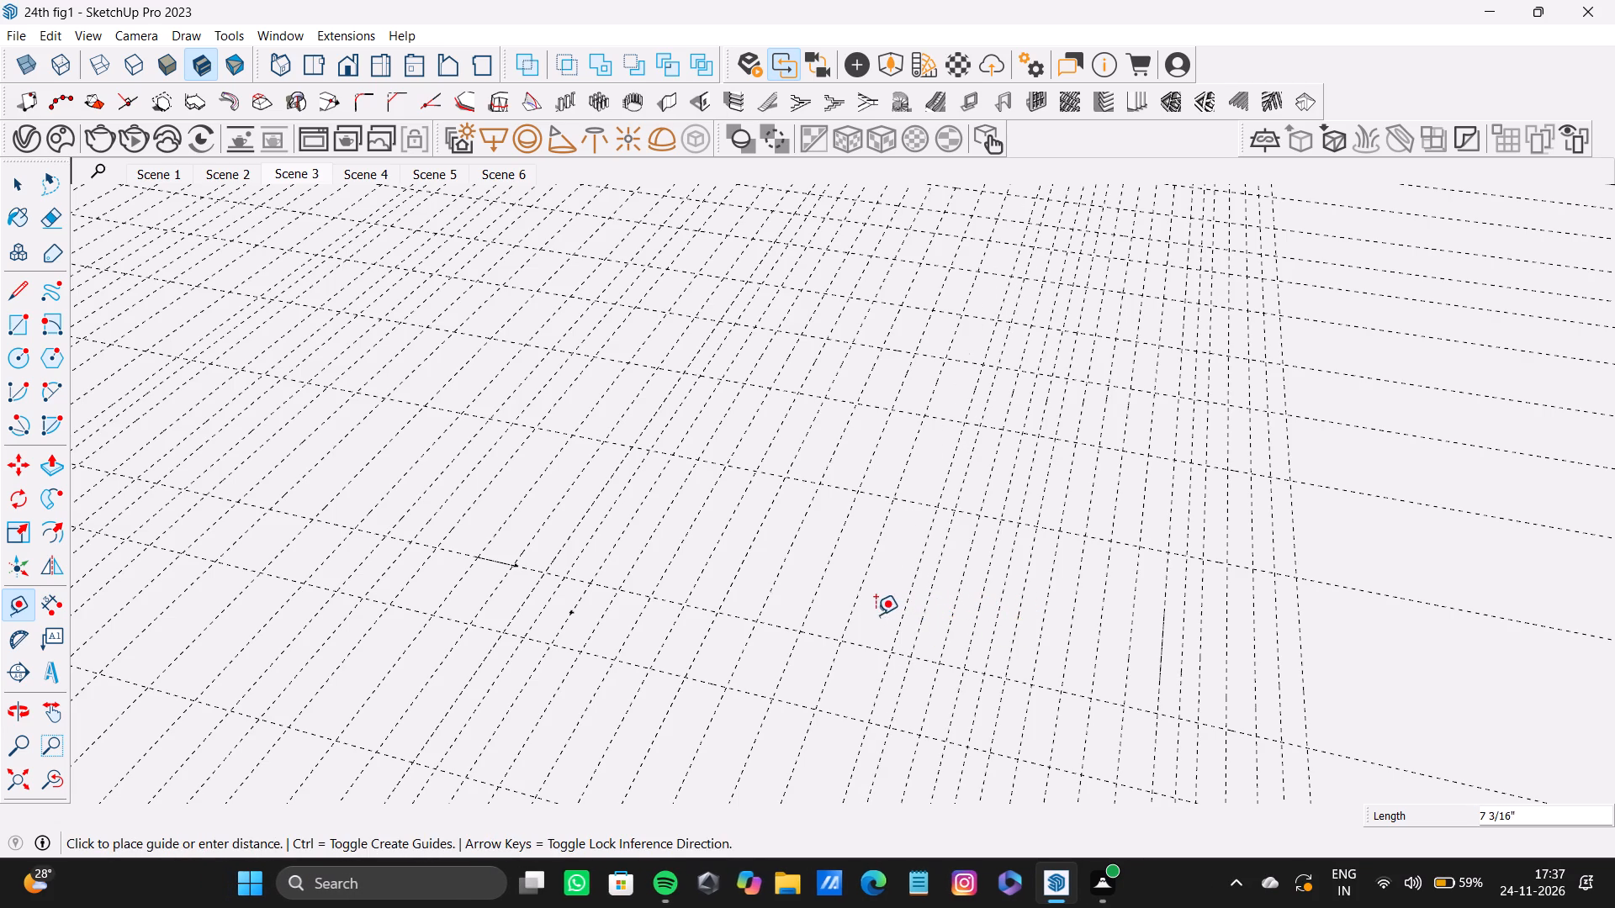
{"action": "left_click", "coordinate": [872, 614]}
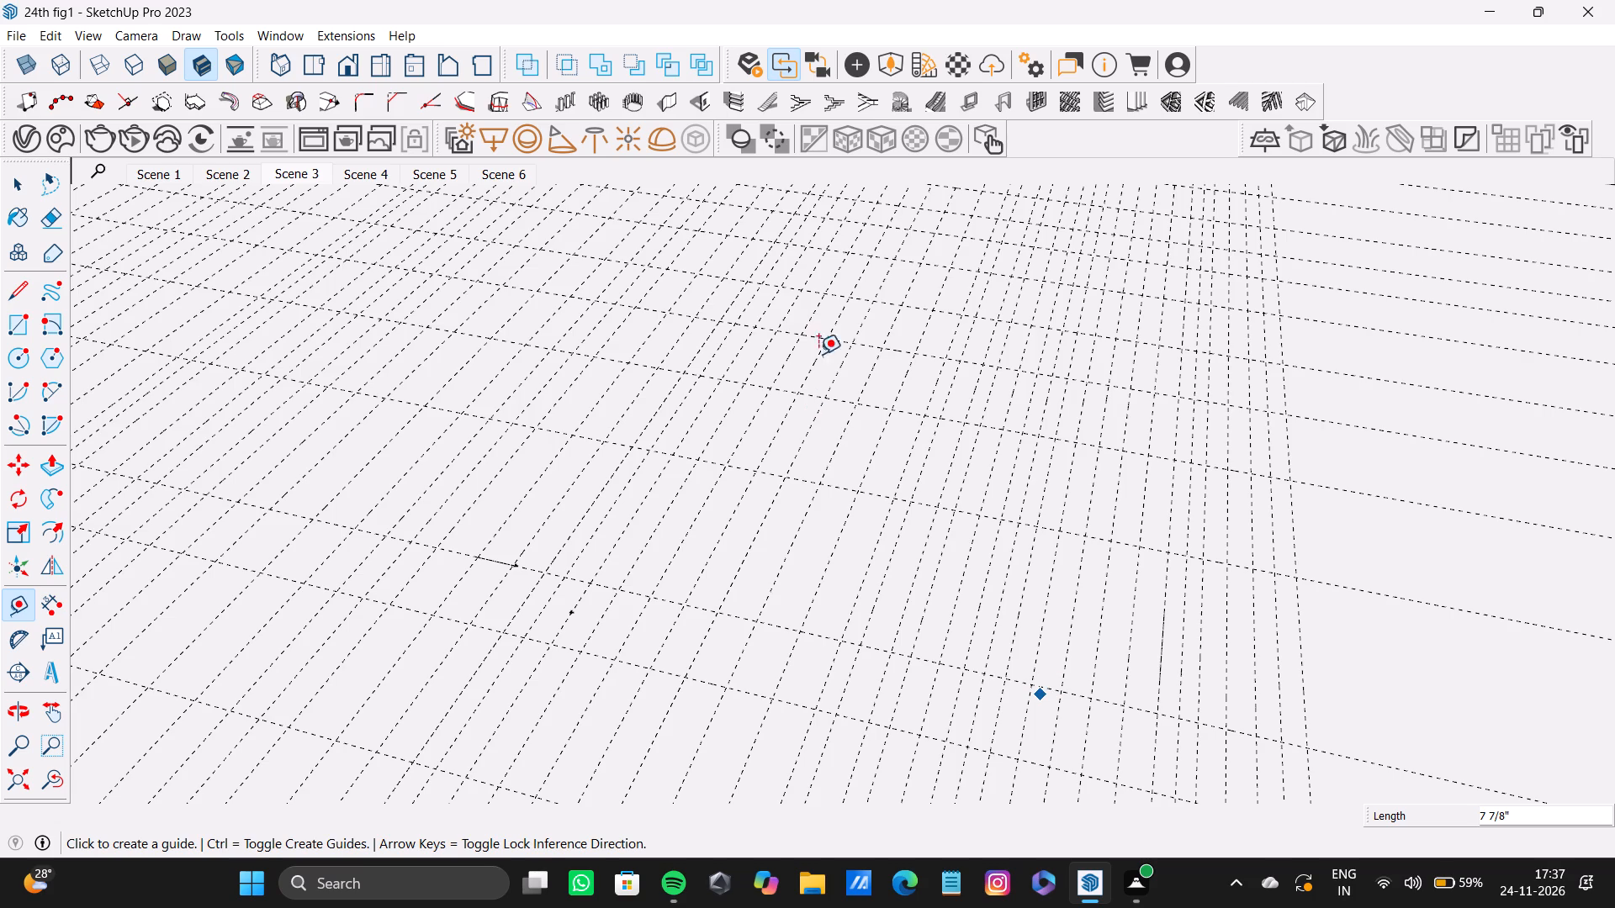
Add one more parallel guide about 3 5/8" beyond the row's outermost guide.
{"action": "scroll", "coordinate": [1125, 422], "scroll_direction": "down", "scroll_amount": 13}
{"action": "middle_click_drag", "start_coordinate": [1120, 461], "coordinate": [839, 469], "text": "shift"}
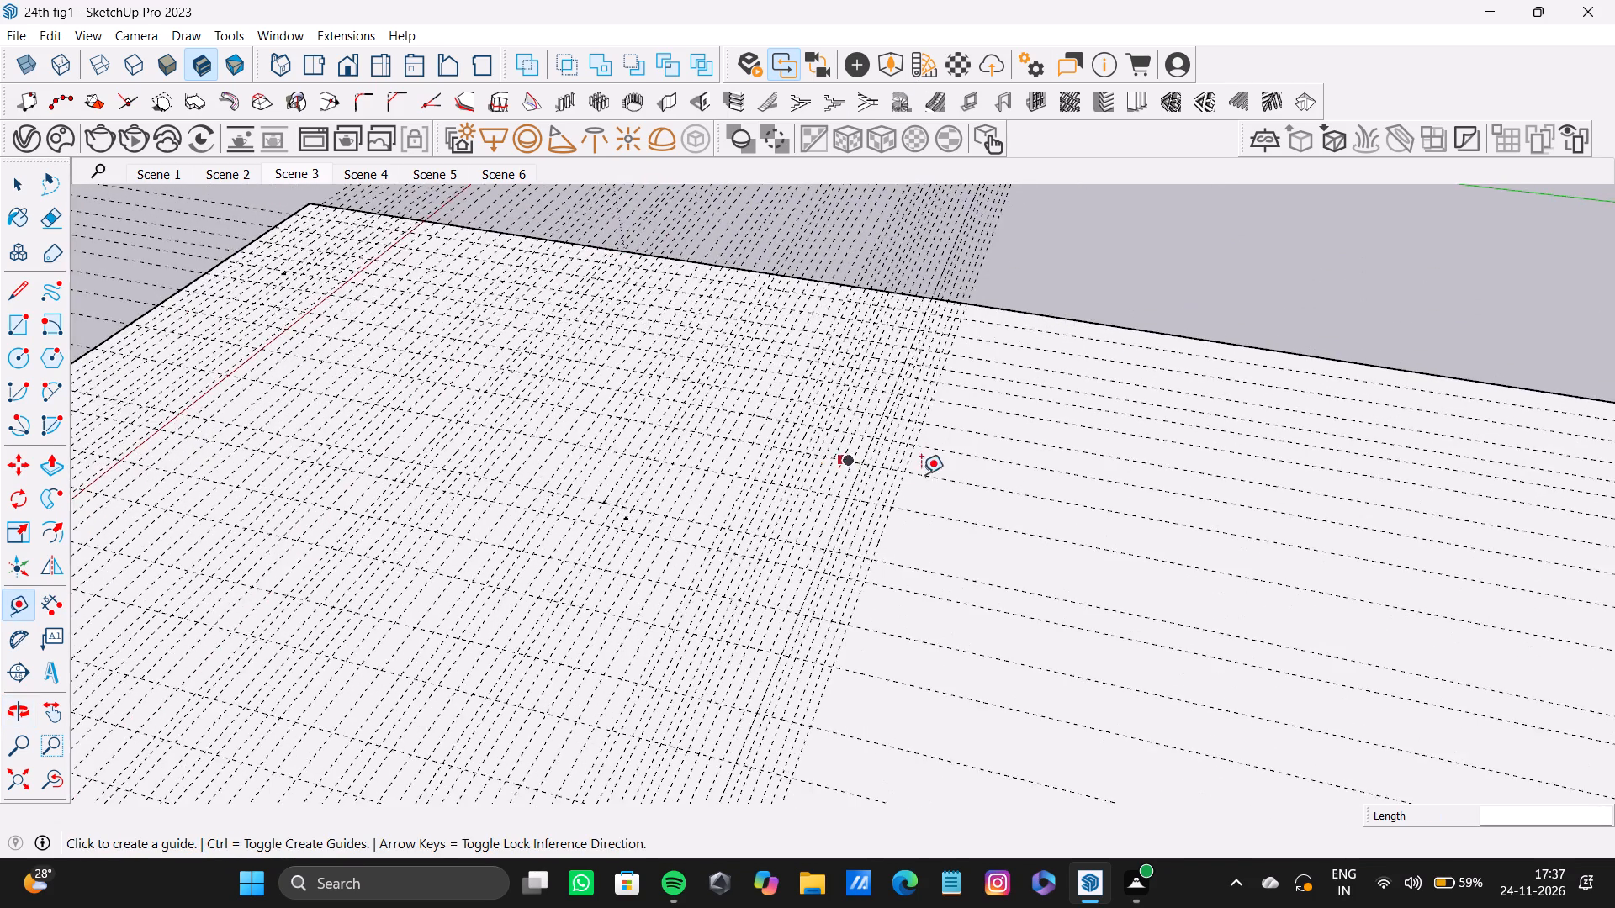
{"action": "scroll", "coordinate": [900, 467], "scroll_direction": "up", "scroll_amount": 10}
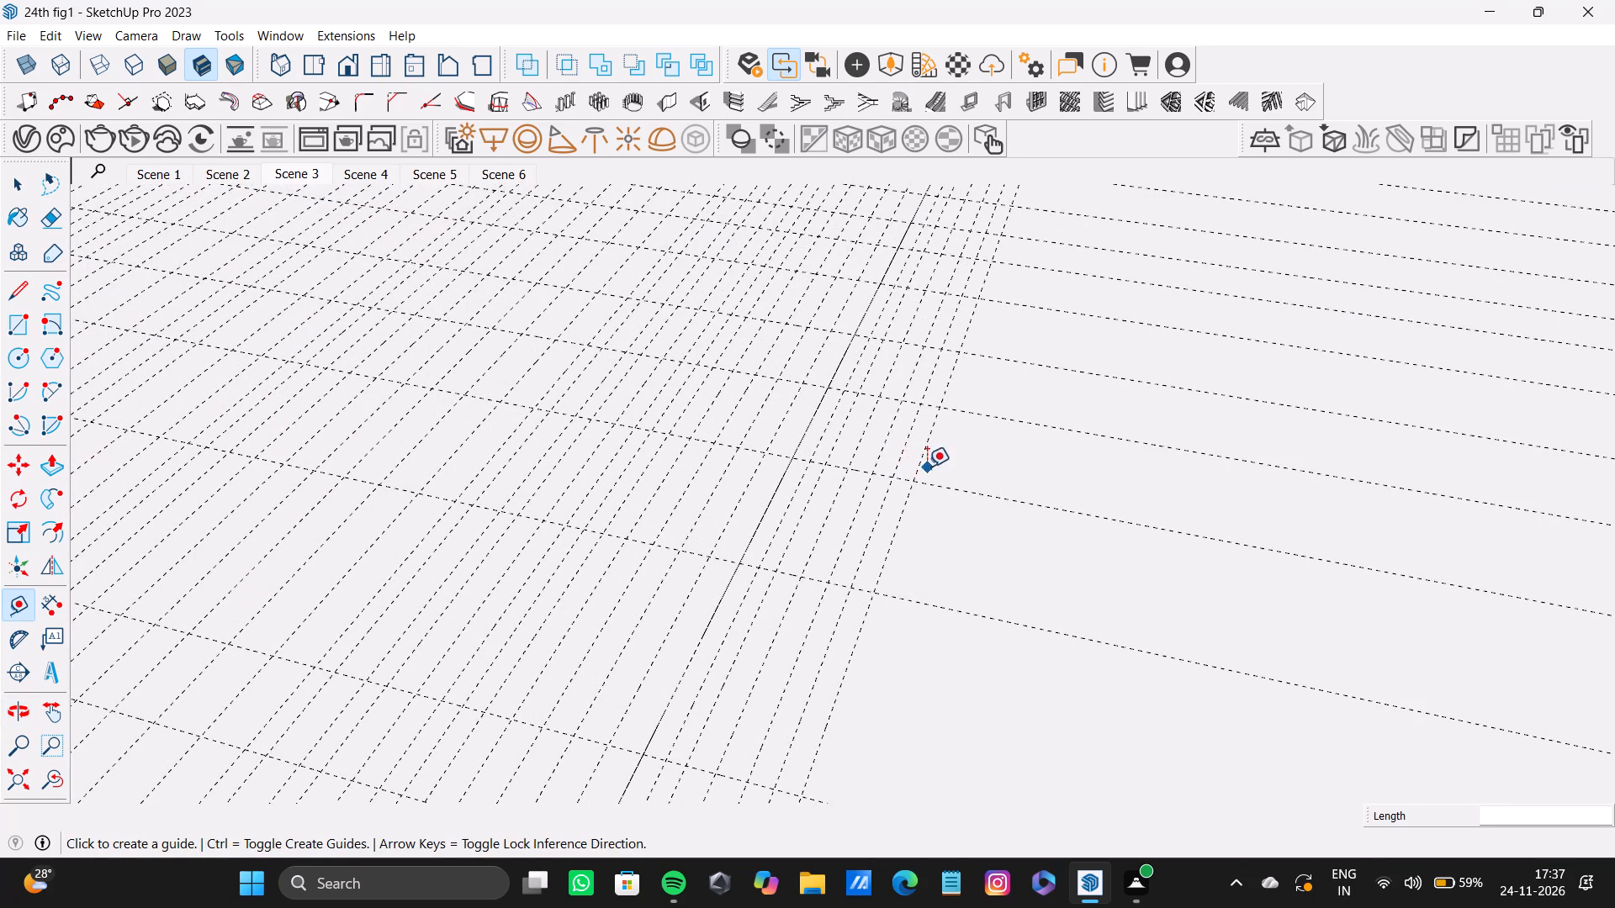
{"action": "left_click", "coordinate": [919, 460]}
{"action": "double_click", "coordinate": [936, 484]}
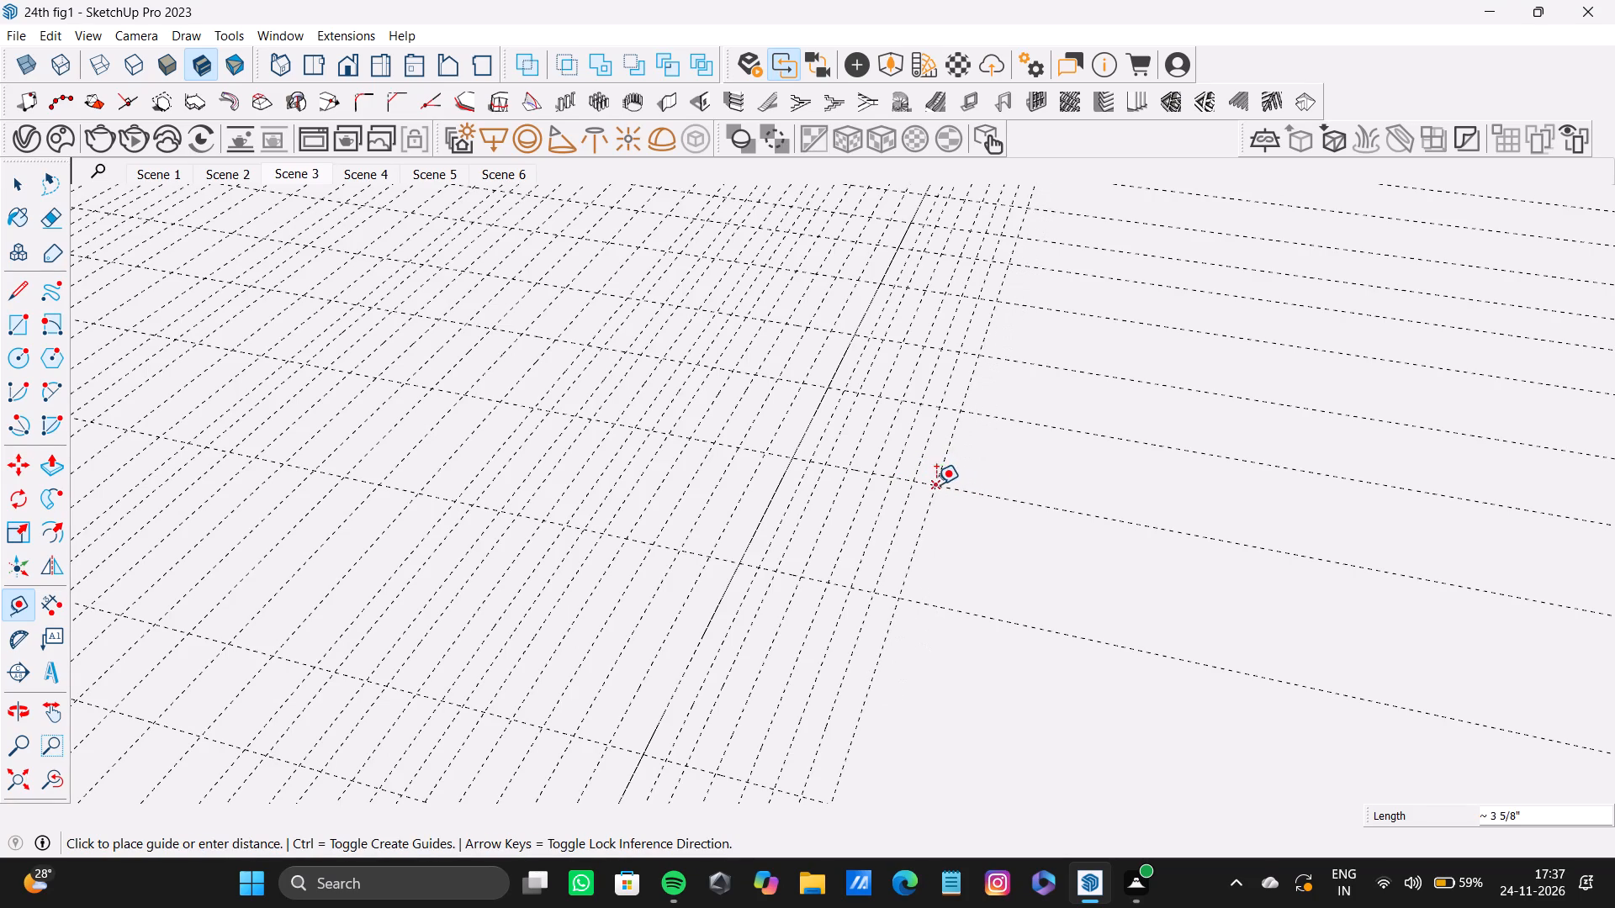
{"action": "left_click", "coordinate": [919, 544]}
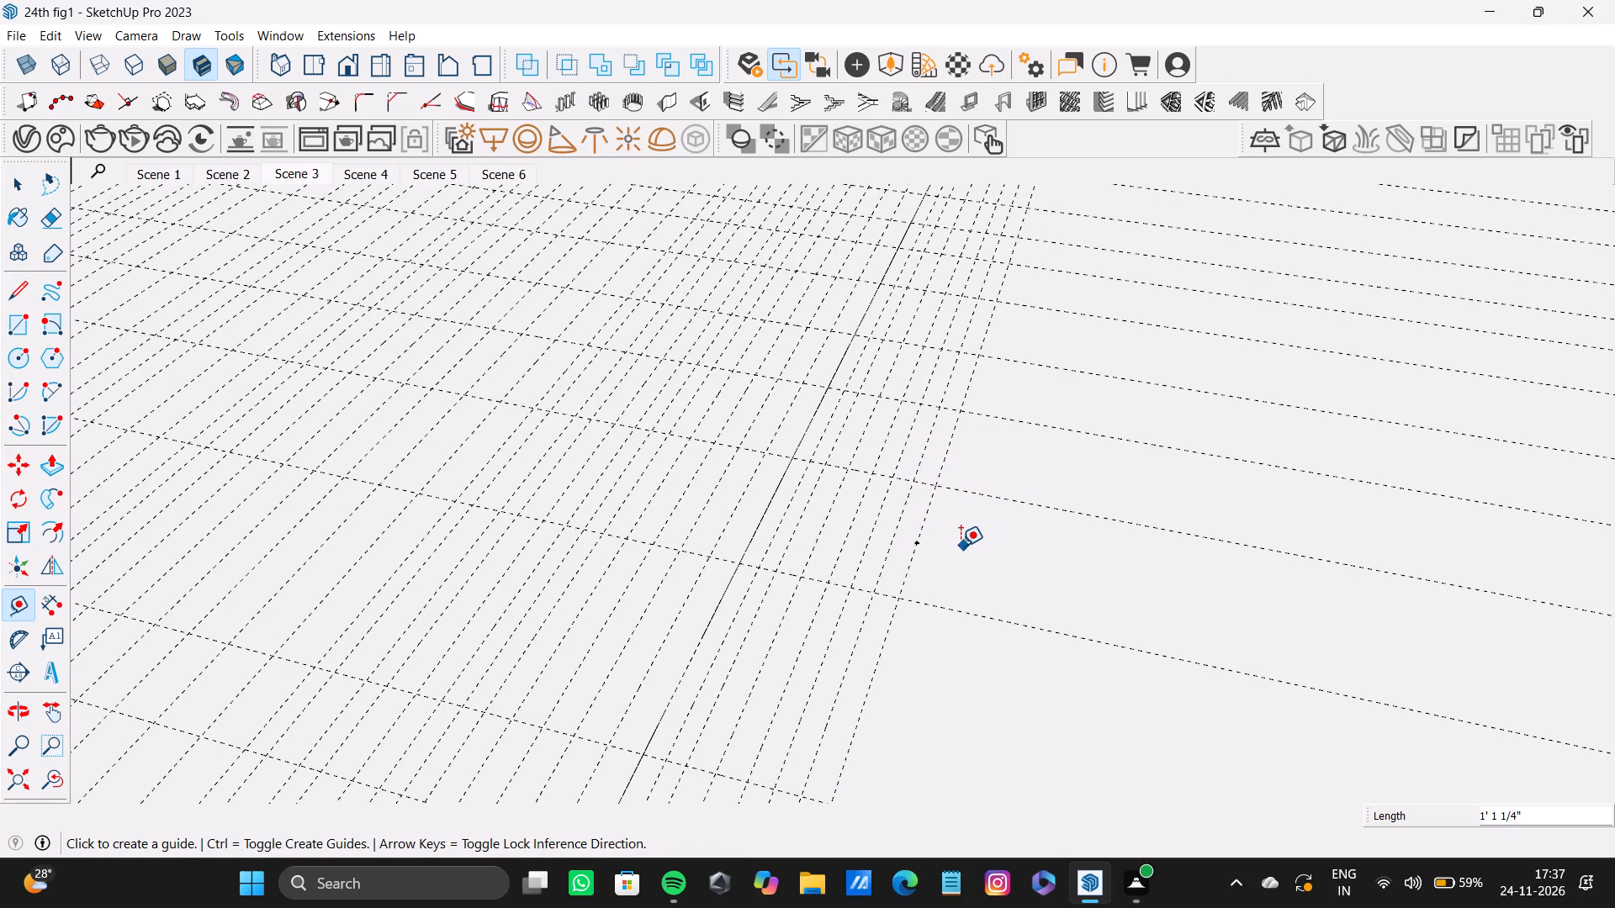
{"action": "key", "text": "t"}
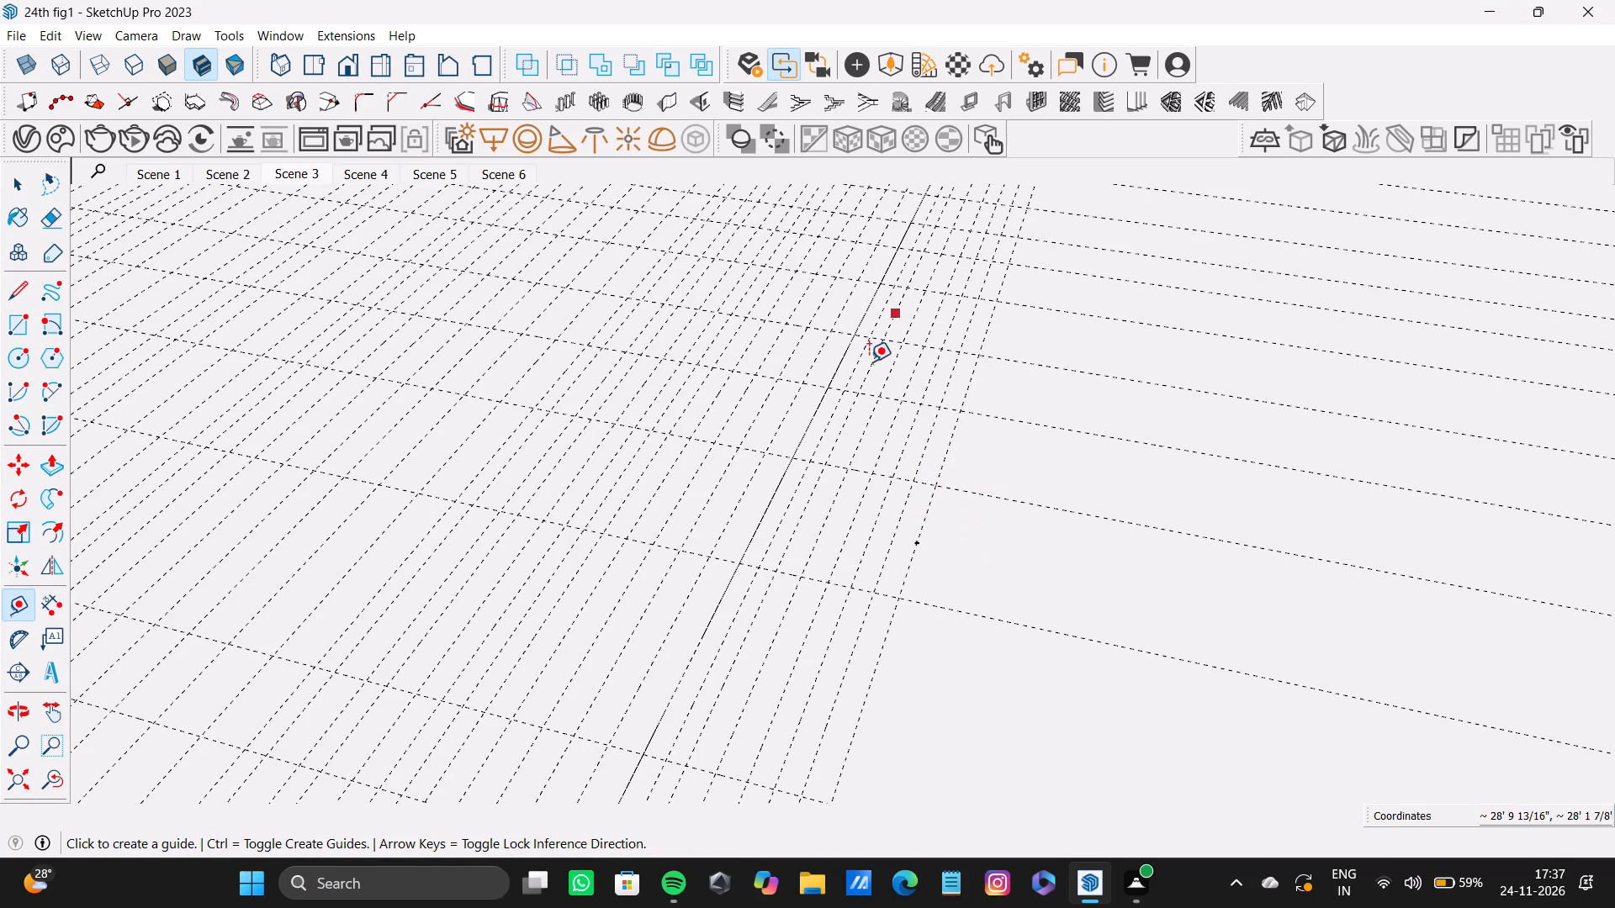
Extend the outer end of the row with more parallel guides, roughly 4" to 5" apart.
{"action": "left_click", "coordinate": [915, 559]}
{"action": "double_click", "coordinate": [937, 565]}
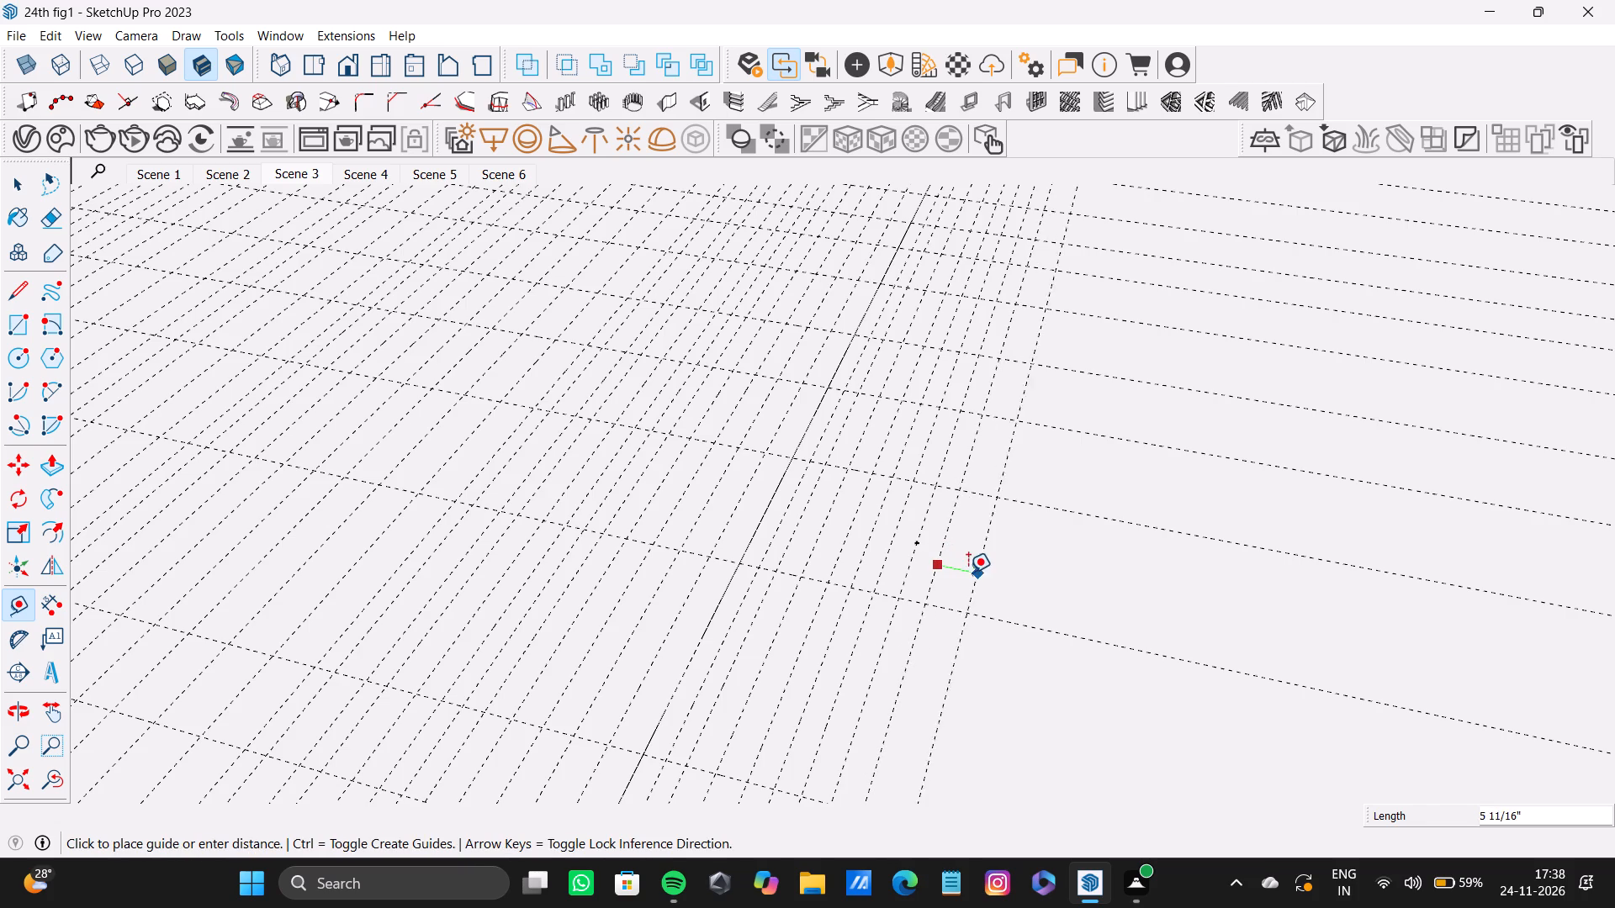
{"action": "double_click", "coordinate": [956, 573]}
{"action": "double_click", "coordinate": [979, 587]}
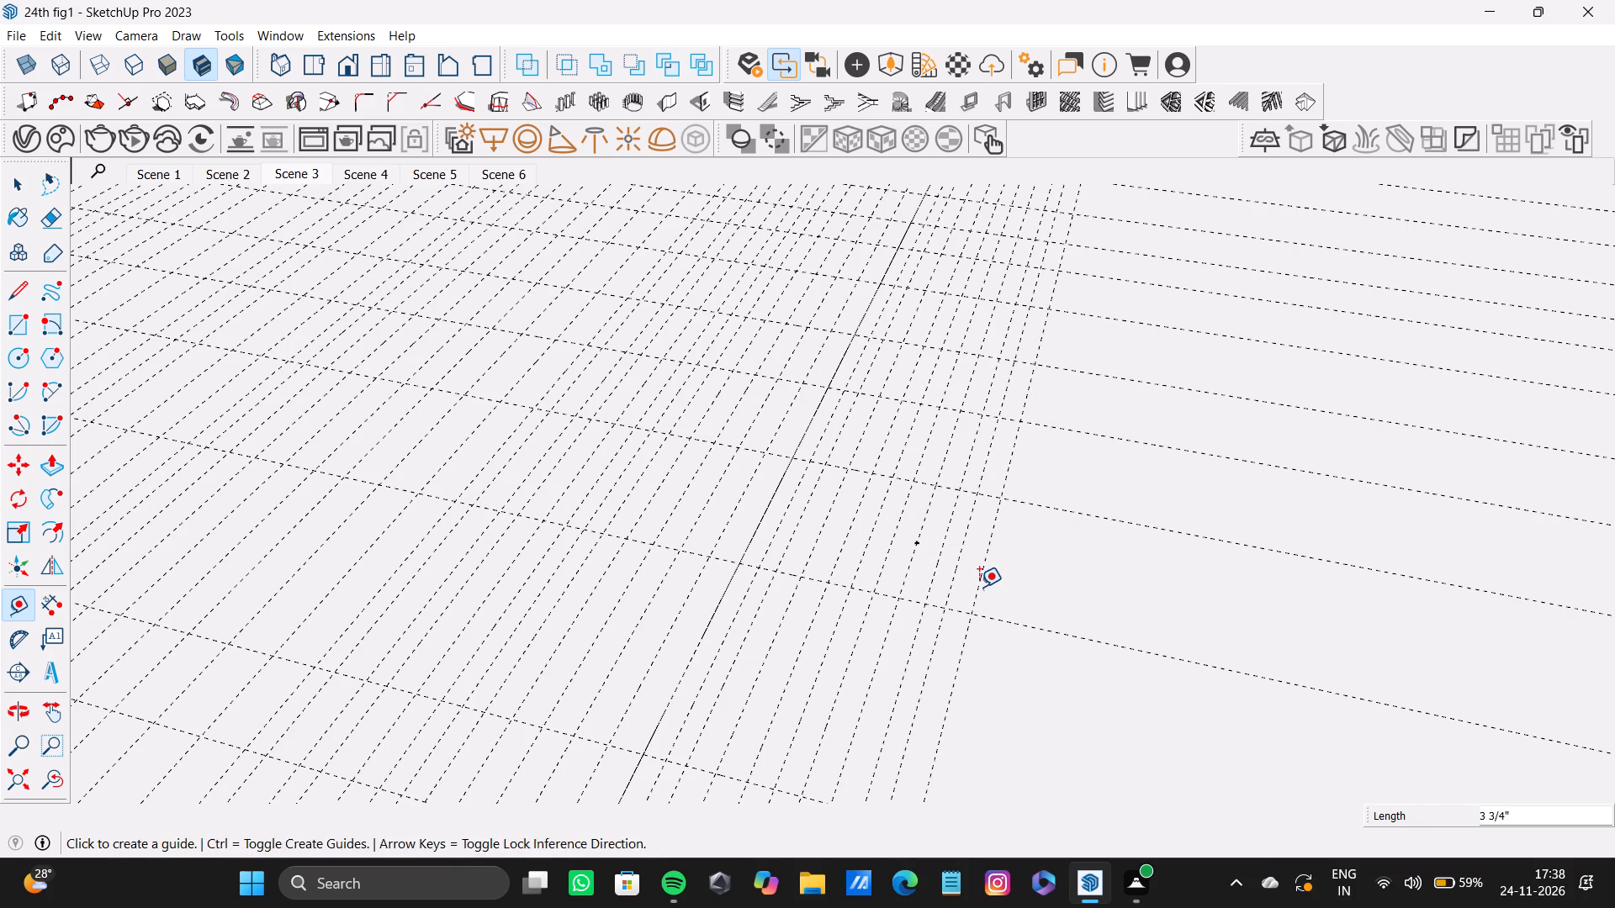
{"action": "double_click", "coordinate": [1009, 587]}
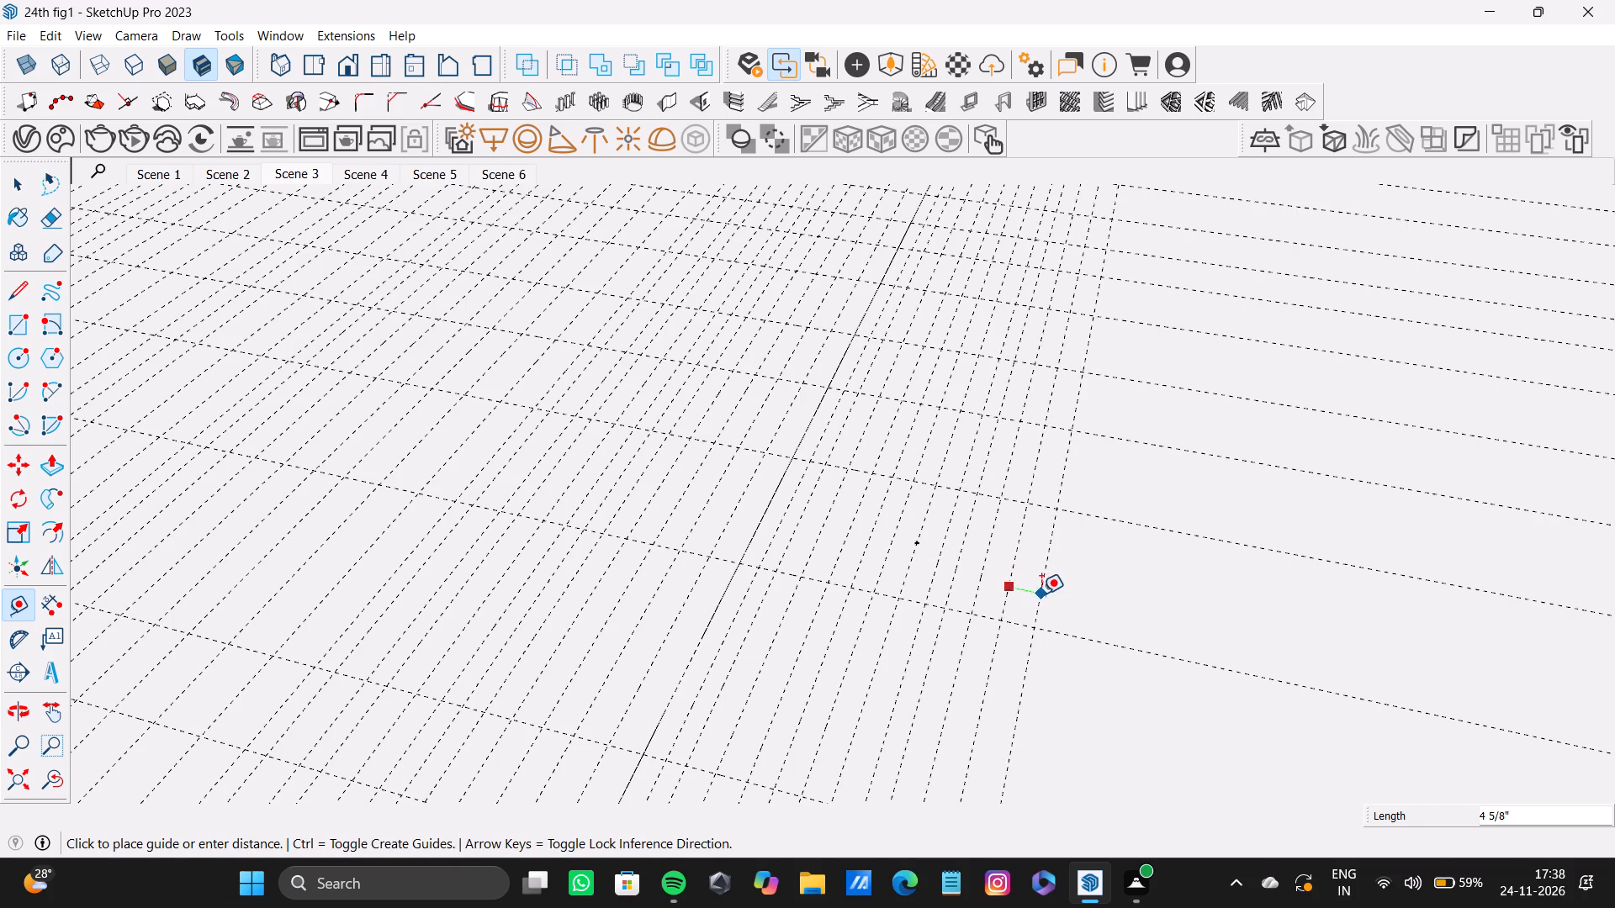
{"action": "double_click", "coordinate": [1041, 594]}
{"action": "double_click", "coordinate": [1075, 600]}
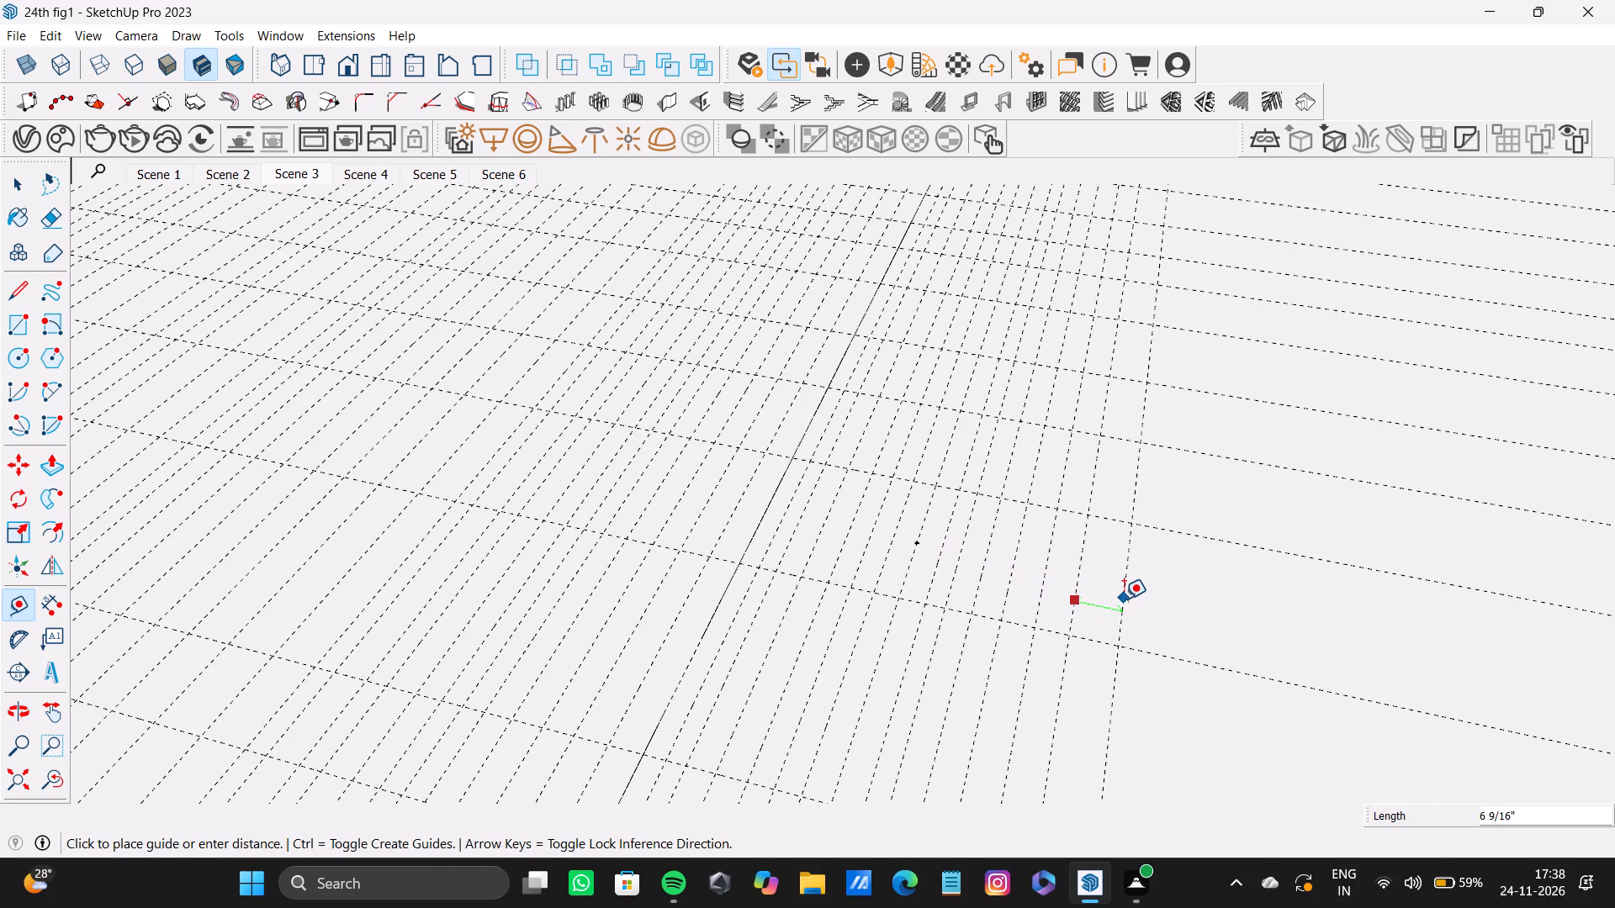
{"action": "double_click", "coordinate": [1108, 599]}
{"action": "left_click", "coordinate": [1145, 594]}
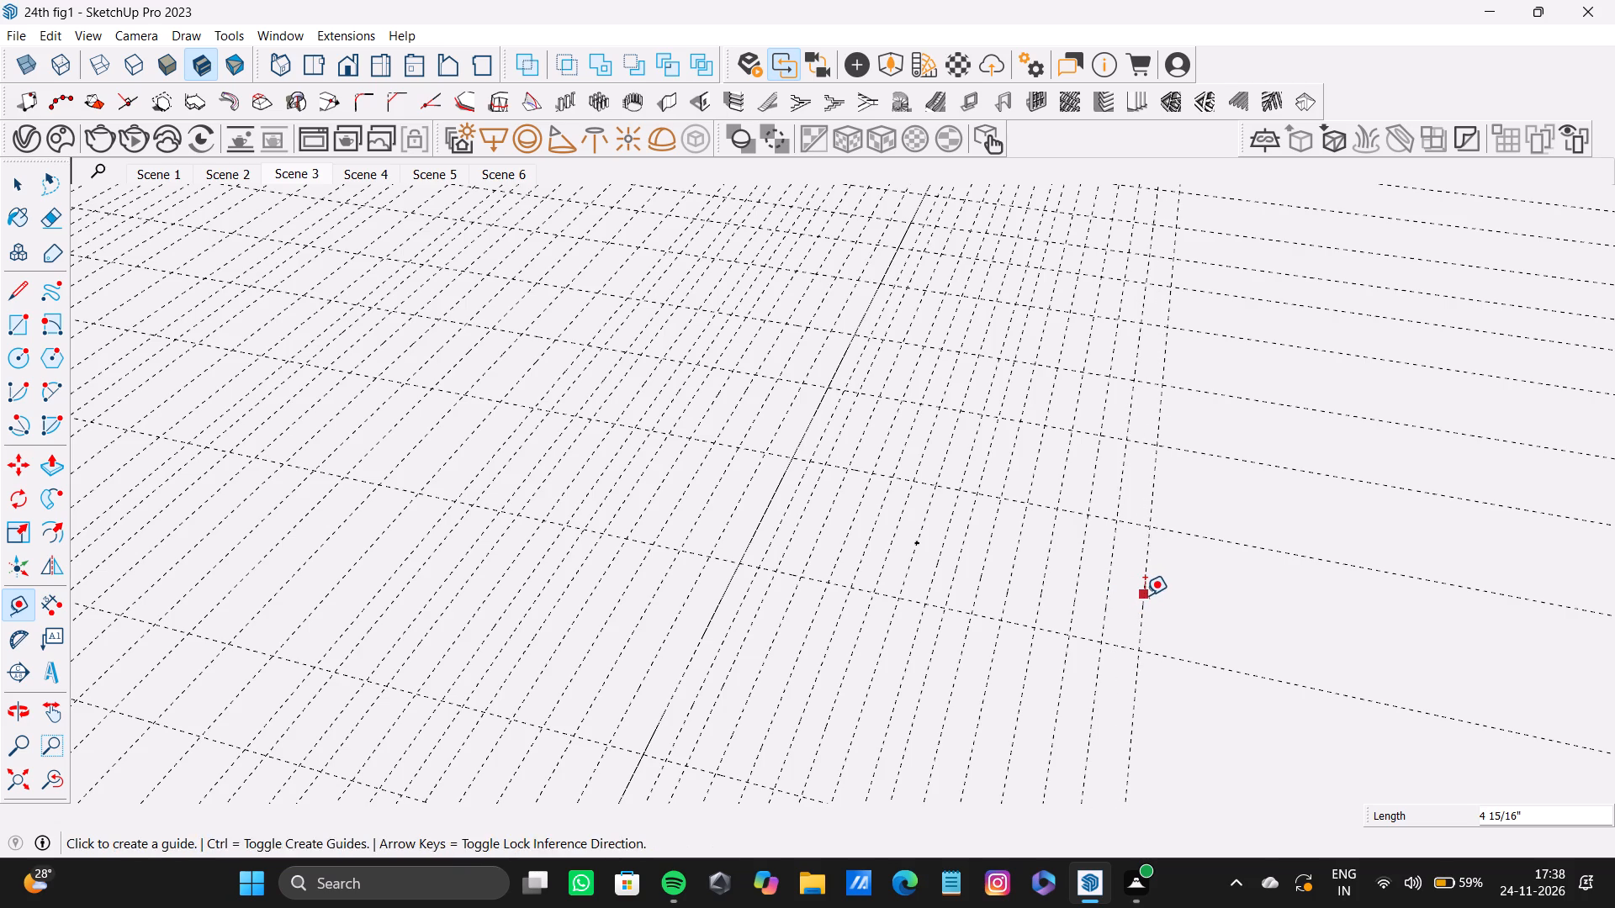
{"action": "left_click", "coordinate": [1145, 597]}
{"action": "double_click", "coordinate": [1168, 610]}
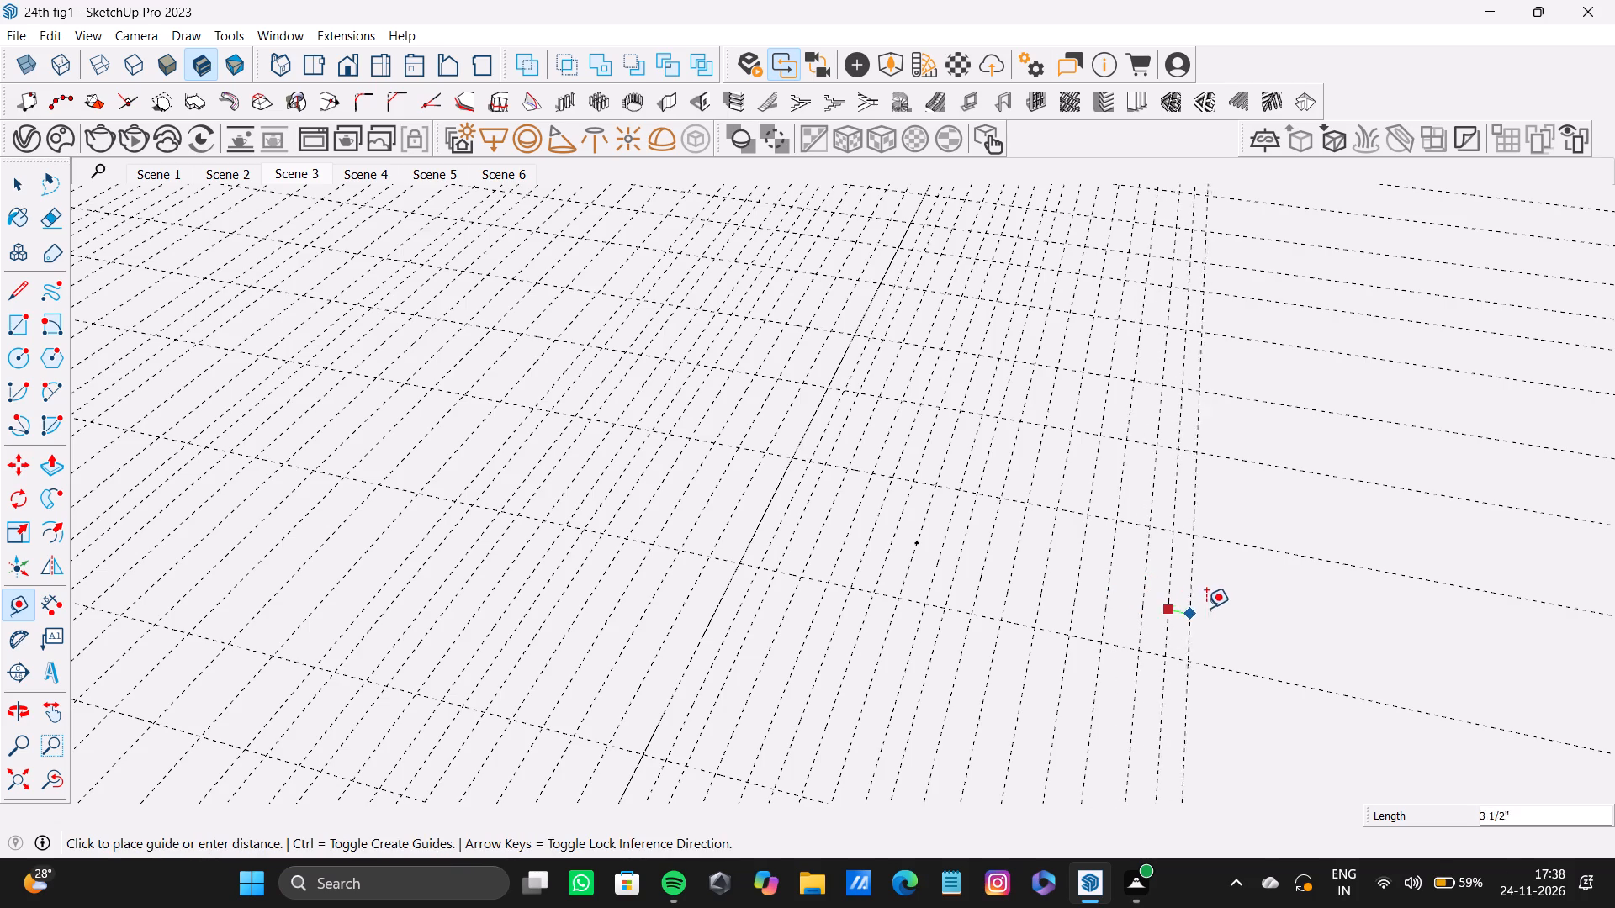
{"action": "triple_click", "coordinate": [1199, 604]}
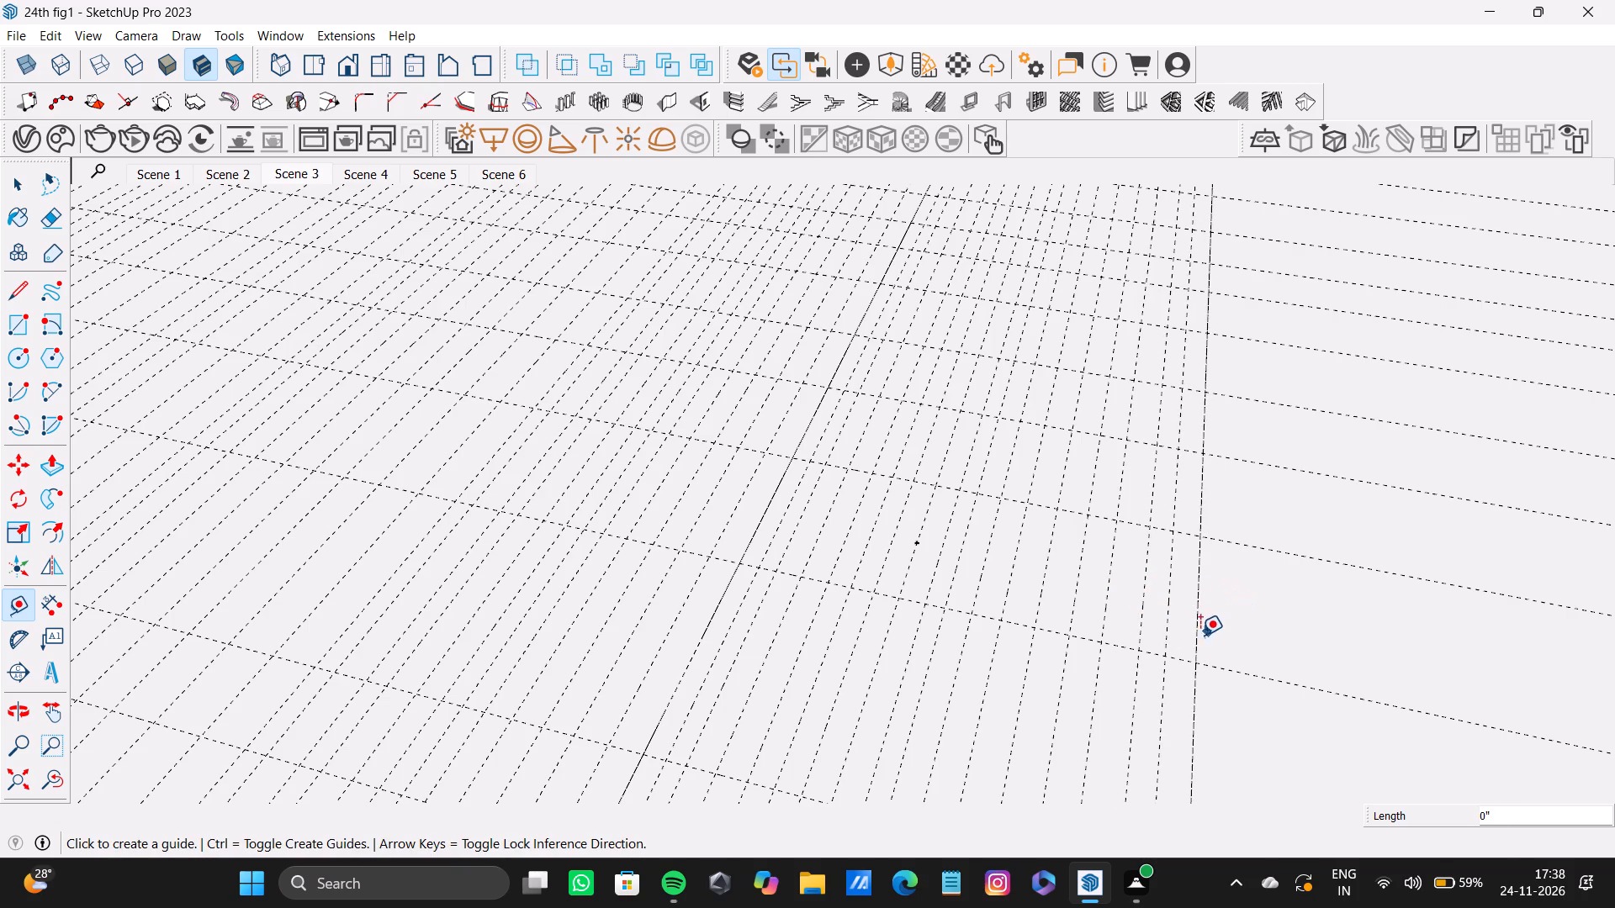
Continue the row outward with another batch of parallel guides, roughly 3" to 5" apart.
{"action": "left_click", "coordinate": [1199, 635]}
{"action": "double_click", "coordinate": [1231, 632]}
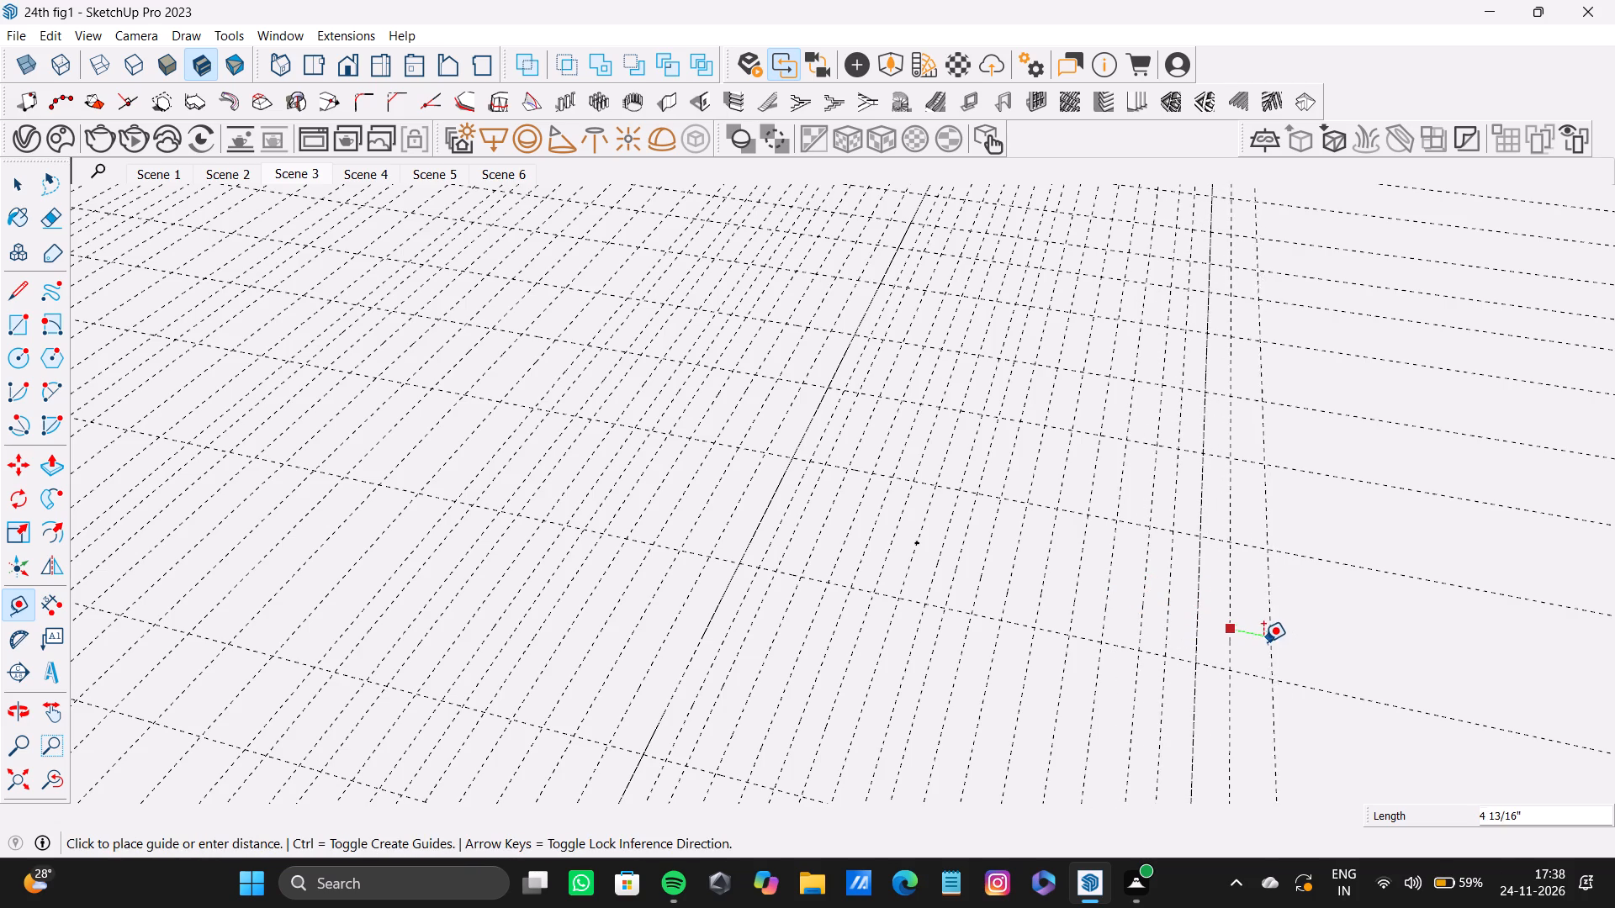
{"action": "double_click", "coordinate": [1258, 642]}
{"action": "double_click", "coordinate": [1291, 651]}
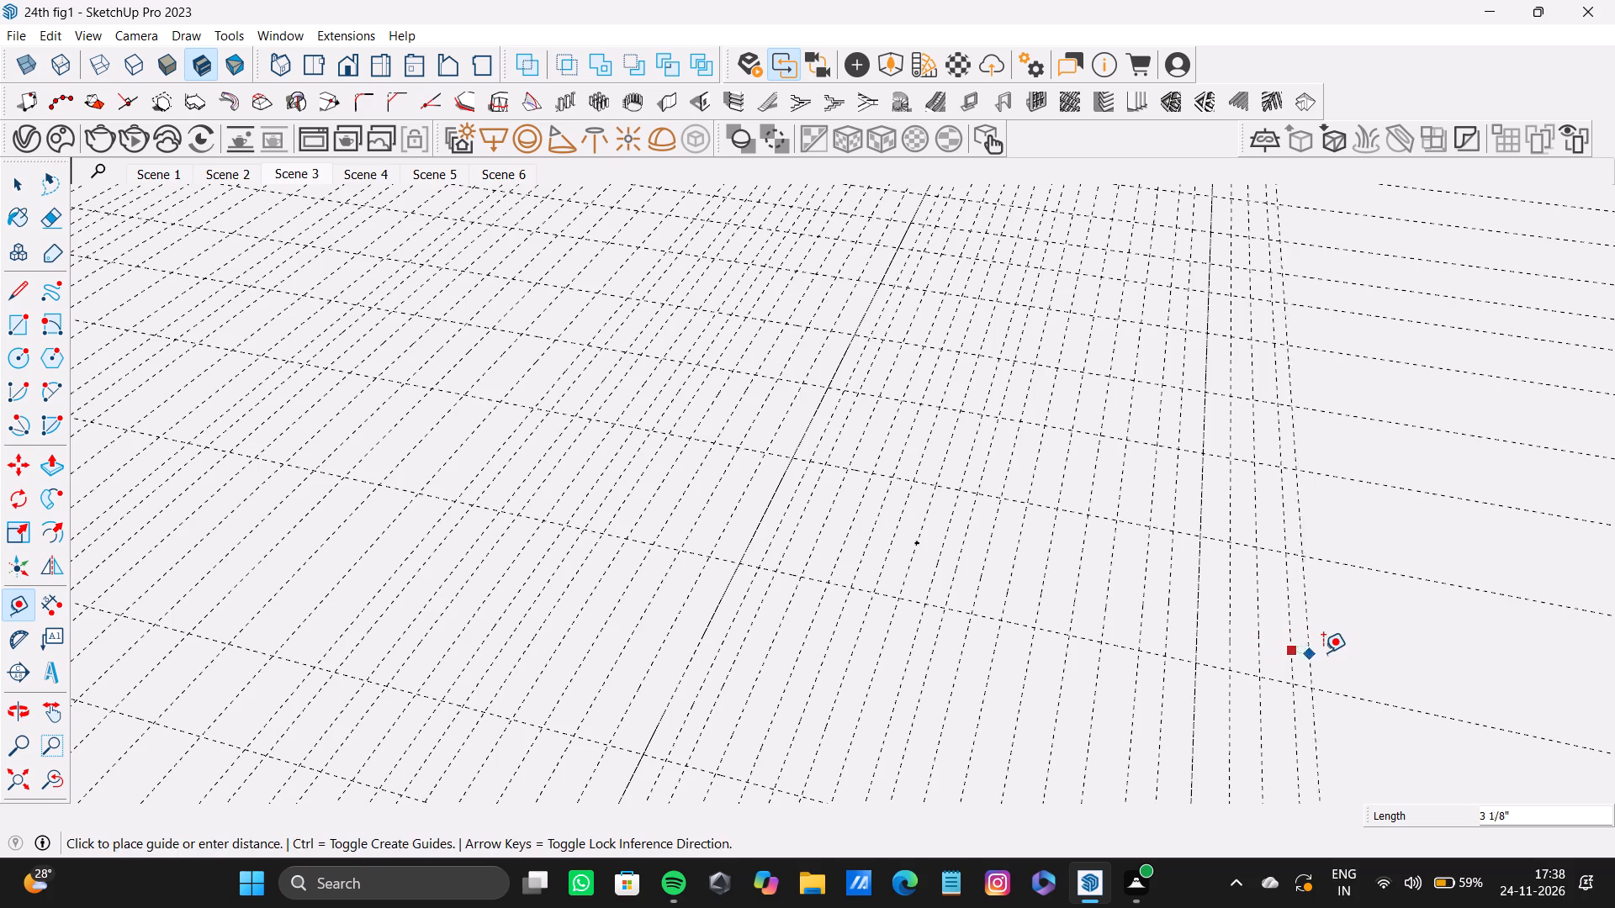
{"action": "double_click", "coordinate": [1323, 652]}
{"action": "double_click", "coordinate": [1367, 662]}
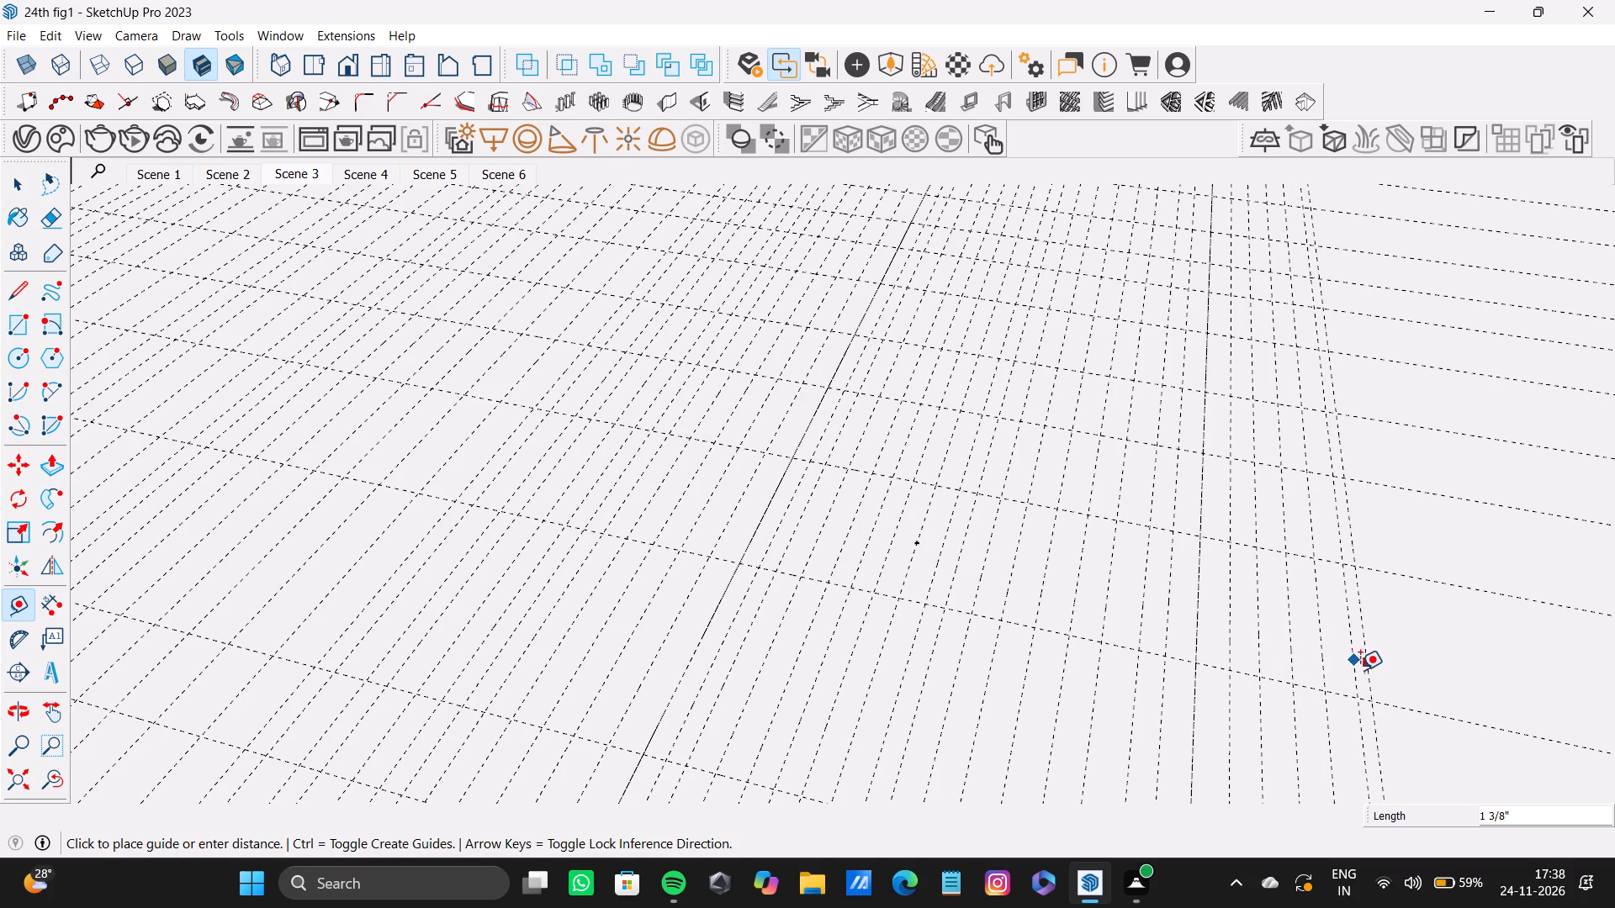
{"action": "left_click", "coordinate": [1346, 668]}
Add several more parallel guides beyond the row's outermost guide, about 4" to 5" apart.
{"action": "scroll", "coordinate": [1026, 569], "scroll_direction": "down", "scroll_amount": 14}
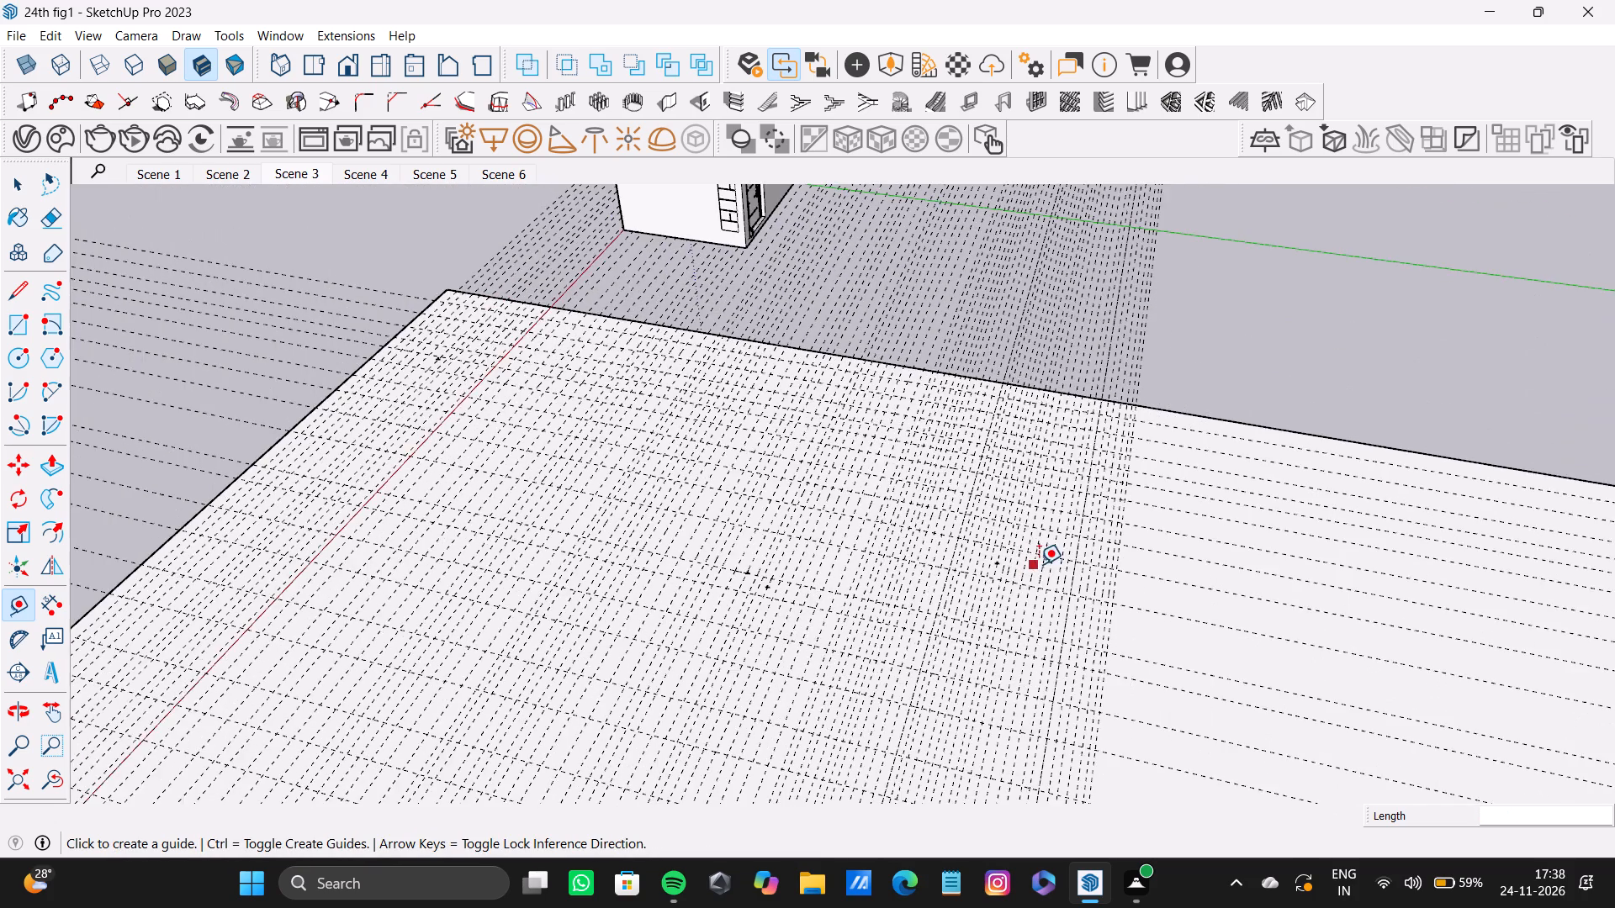
{"action": "middle_click_drag", "start_coordinate": [1039, 564], "coordinate": [767, 631]}
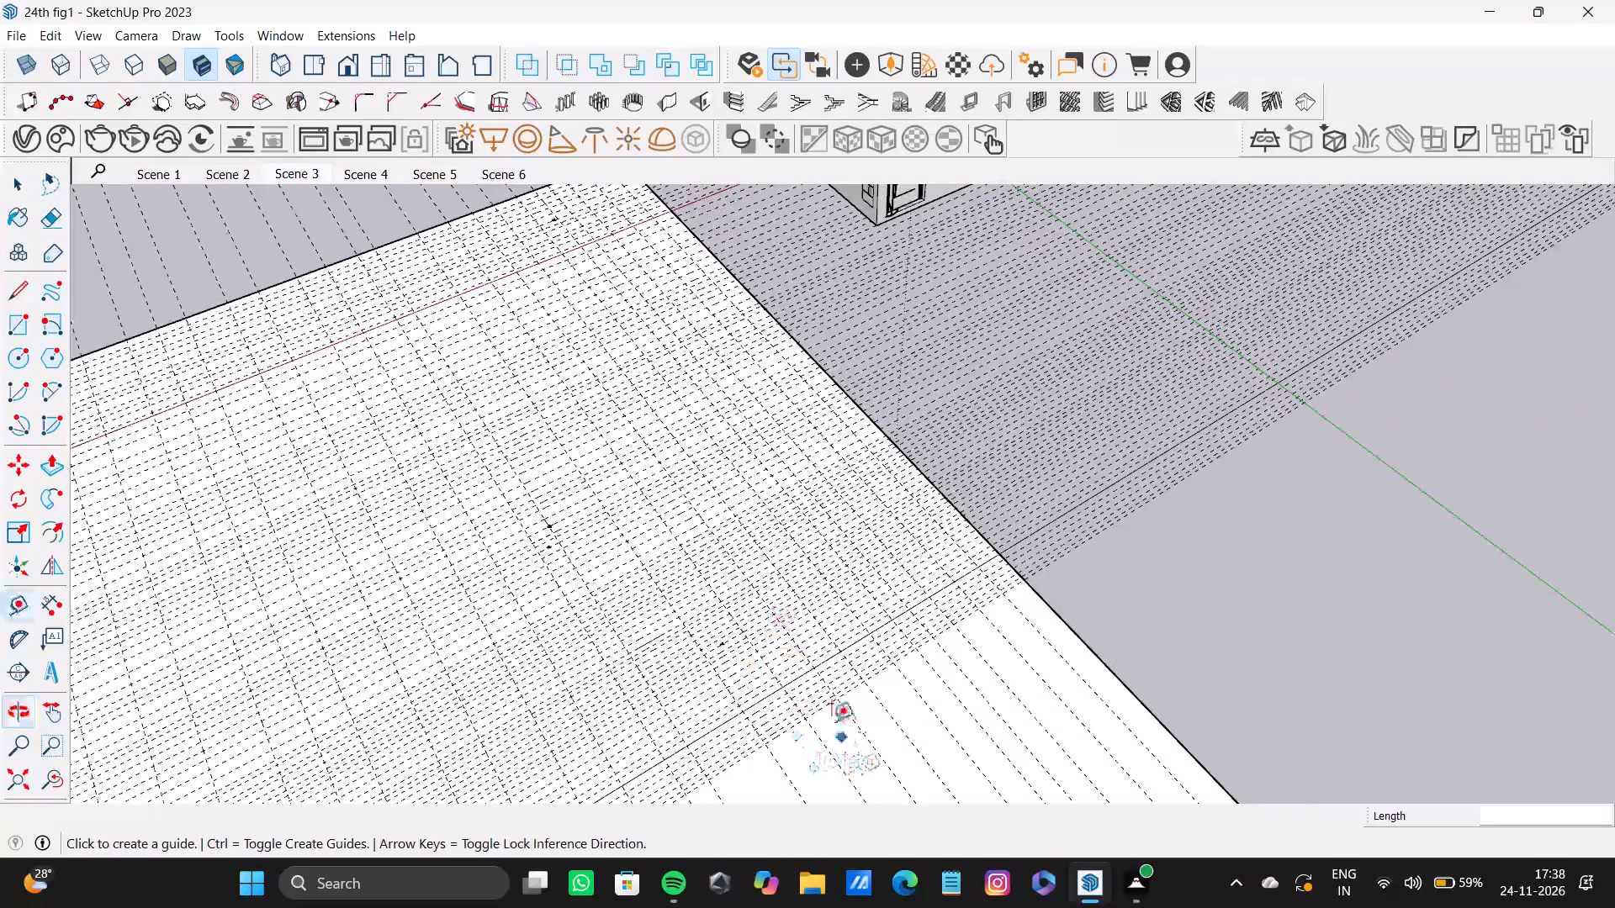
{"action": "scroll", "coordinate": [824, 707], "scroll_direction": "up", "scroll_amount": 16}
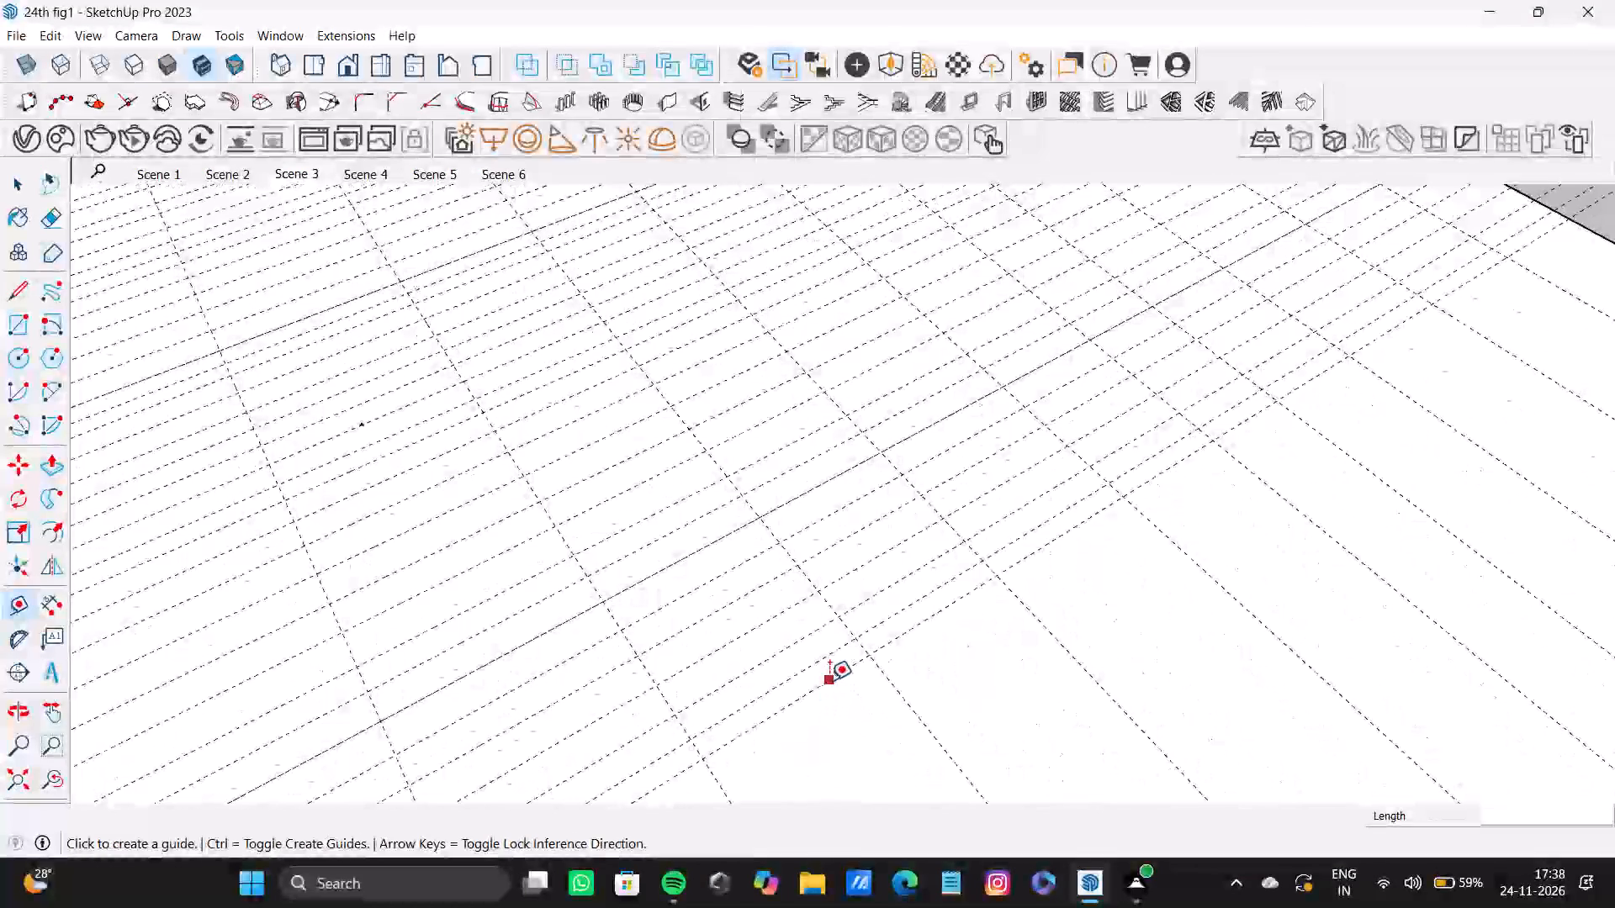
{"action": "left_click", "coordinate": [829, 679]}
{"action": "double_click", "coordinate": [845, 705]}
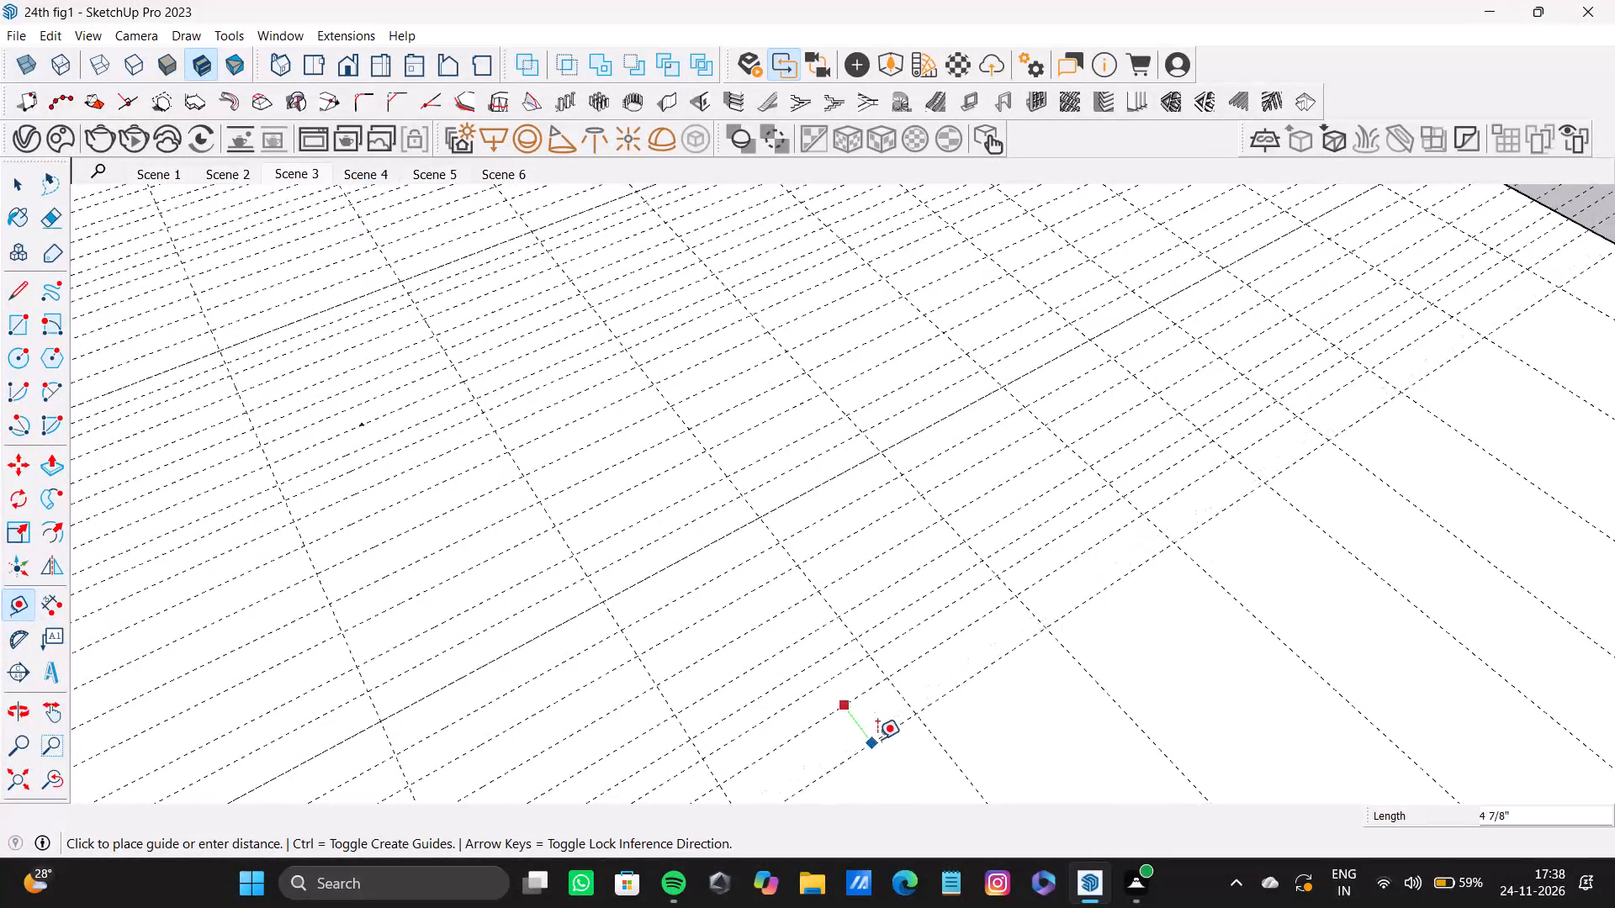
{"action": "double_click", "coordinate": [874, 739]}
{"action": "double_click", "coordinate": [895, 777]}
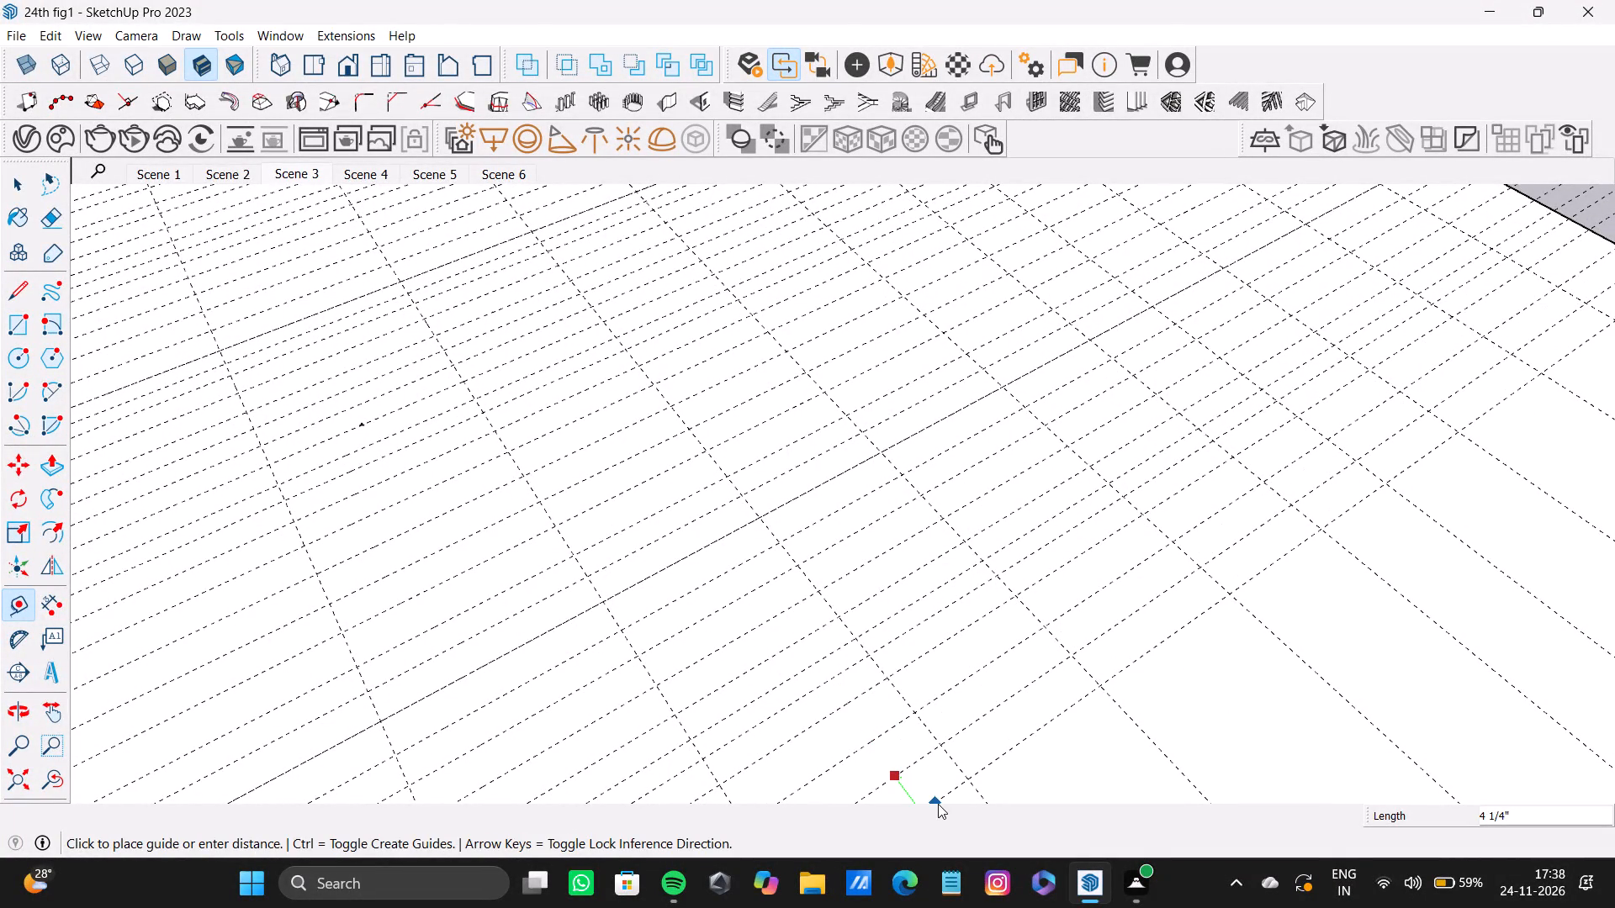
{"action": "double_click", "coordinate": [938, 804]}
{"action": "left_click", "coordinate": [1010, 742]}
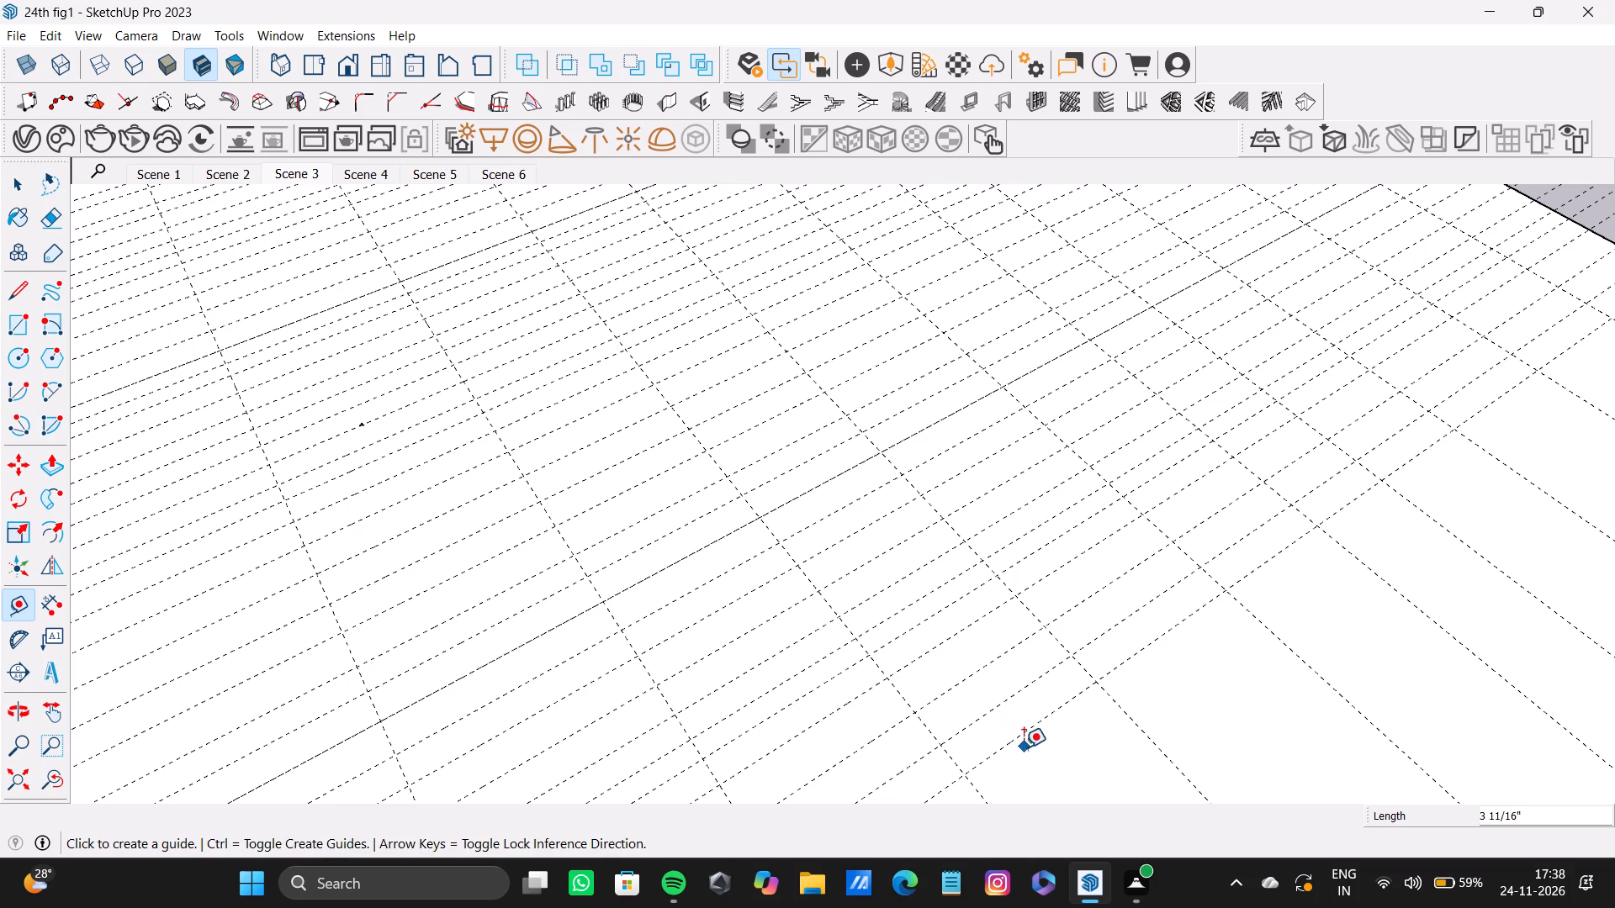
{"action": "left_click", "coordinate": [1025, 739]}
{"action": "double_click", "coordinate": [1053, 774]}
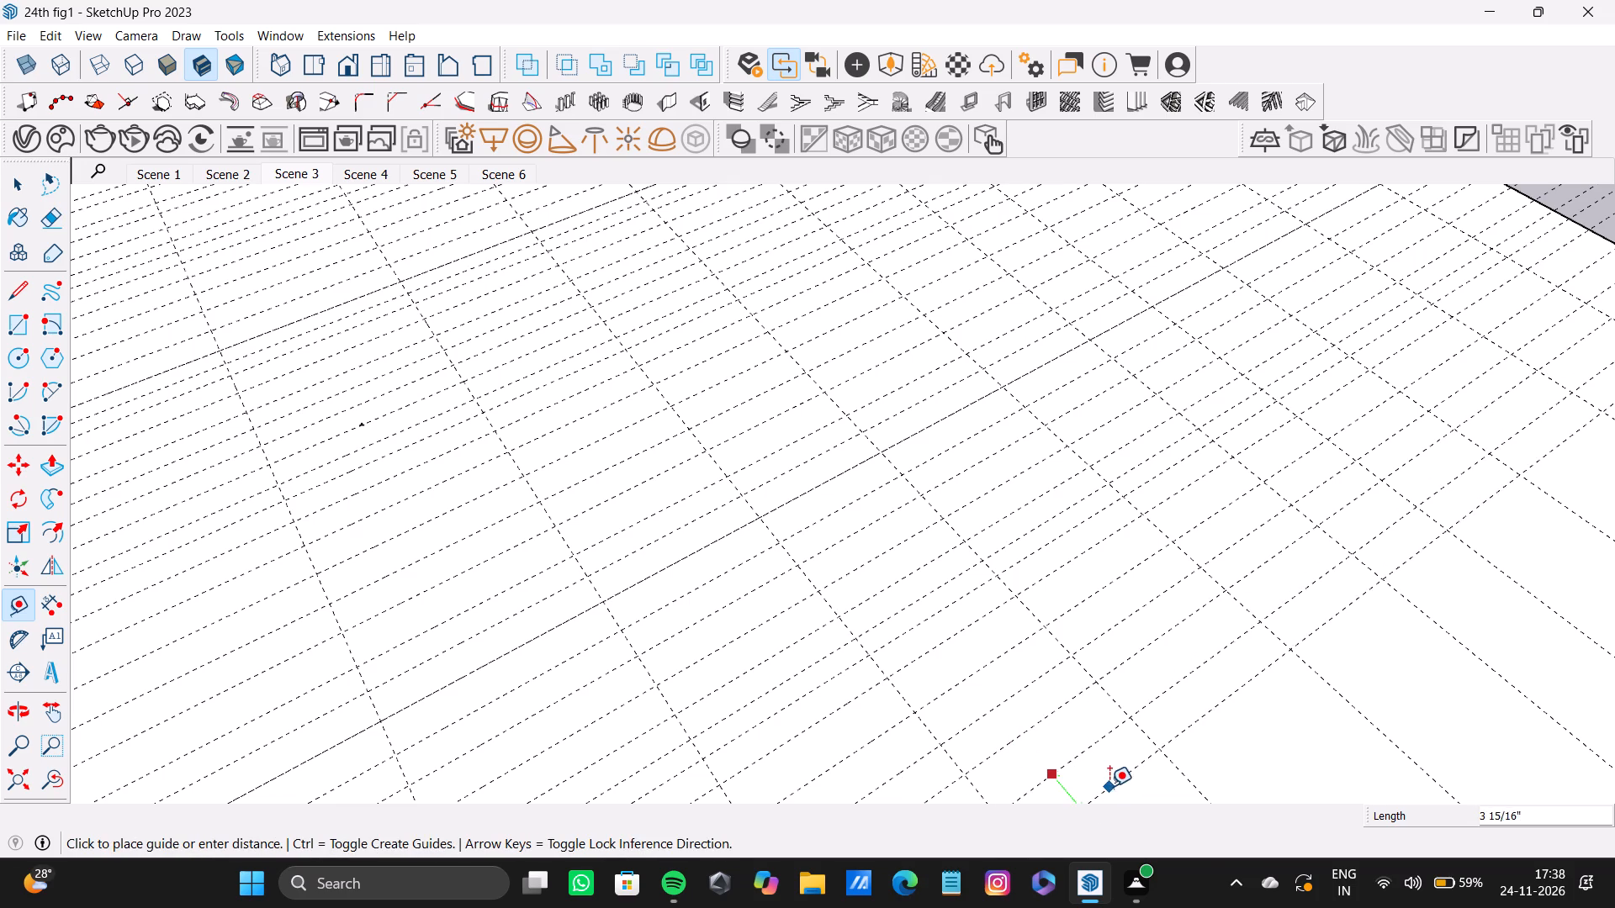
{"action": "left_click", "coordinate": [1109, 785]}
Offset a few further parallel guides outward from the row's outermost guide, about 4" apart.
{"action": "scroll", "coordinate": [930, 698], "scroll_direction": "down", "scroll_amount": 17}
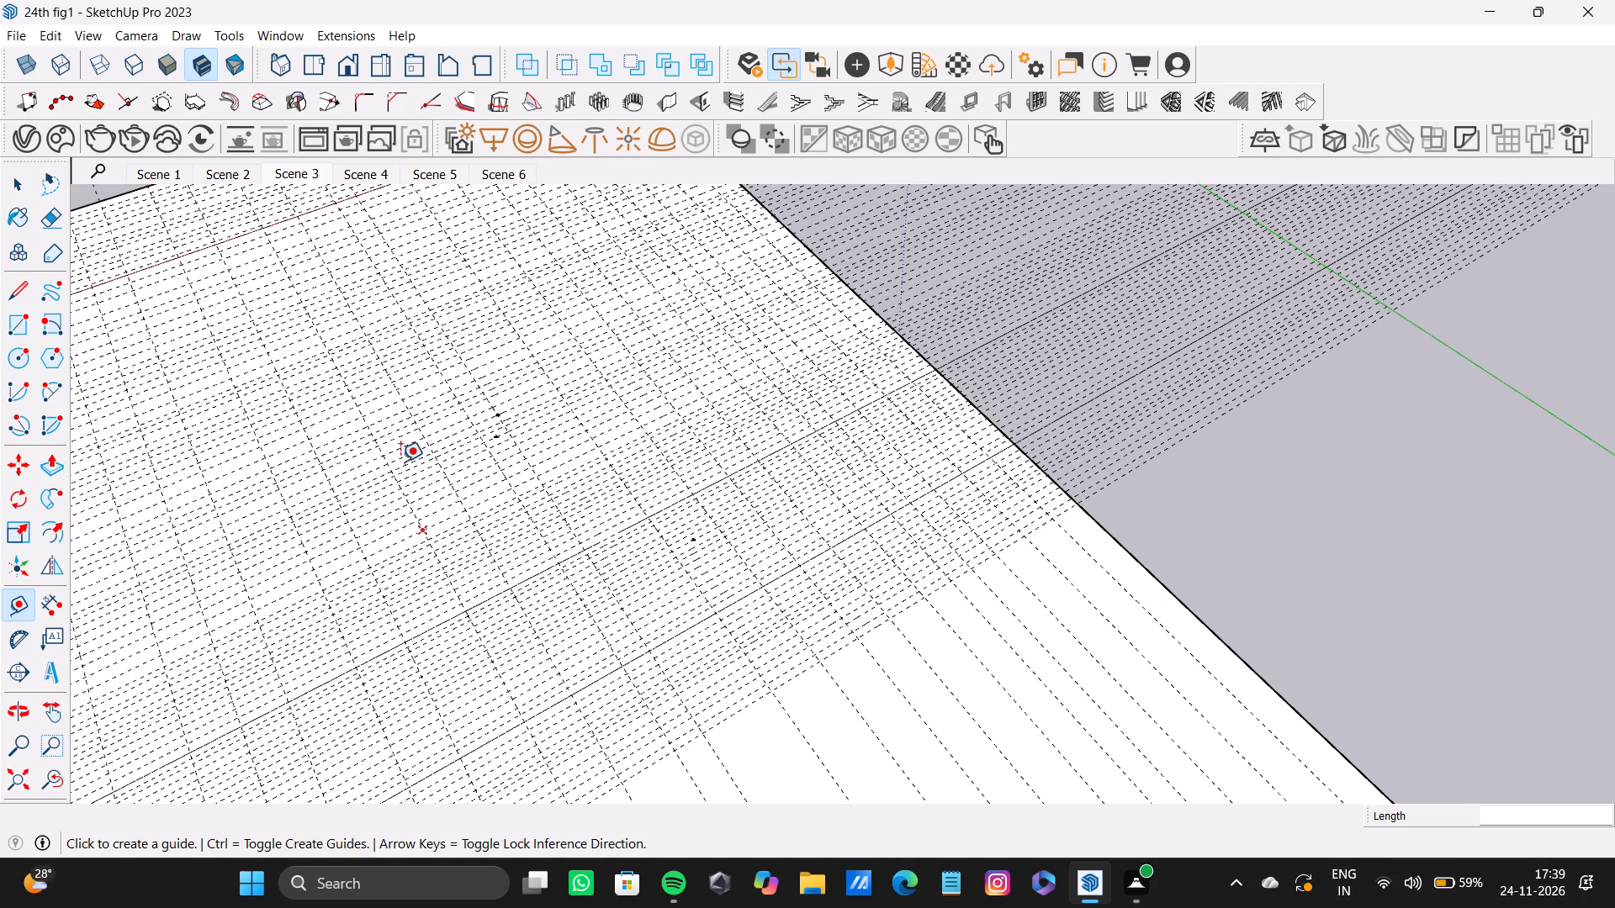
{"action": "scroll", "coordinate": [866, 657], "scroll_direction": "up", "scroll_amount": 10}
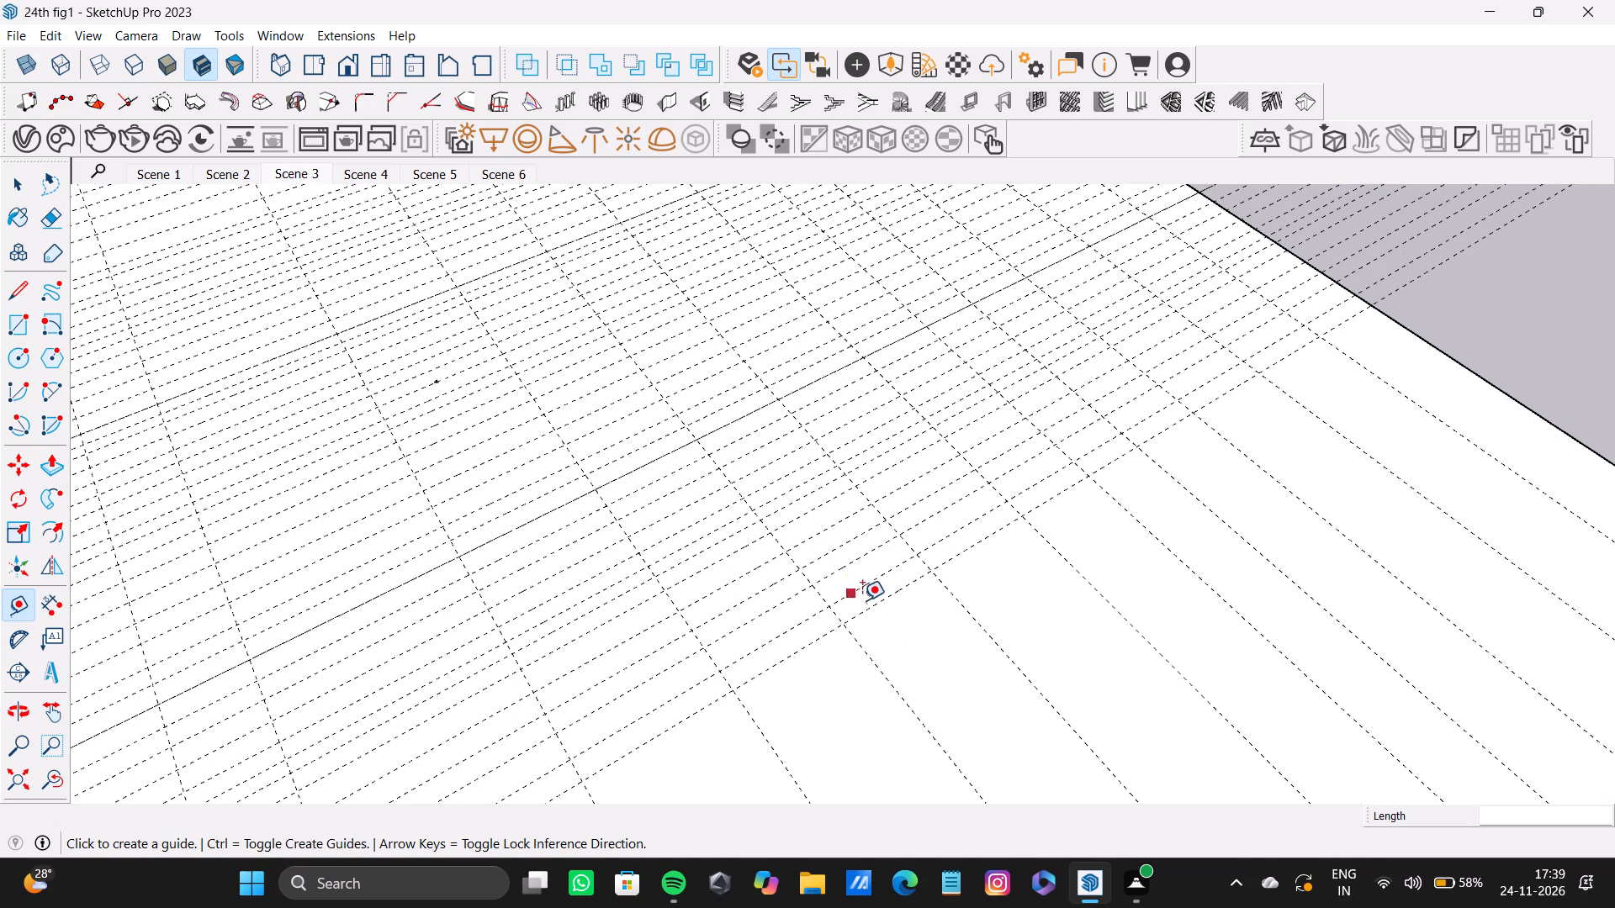
{"action": "left_click", "coordinate": [872, 607]}
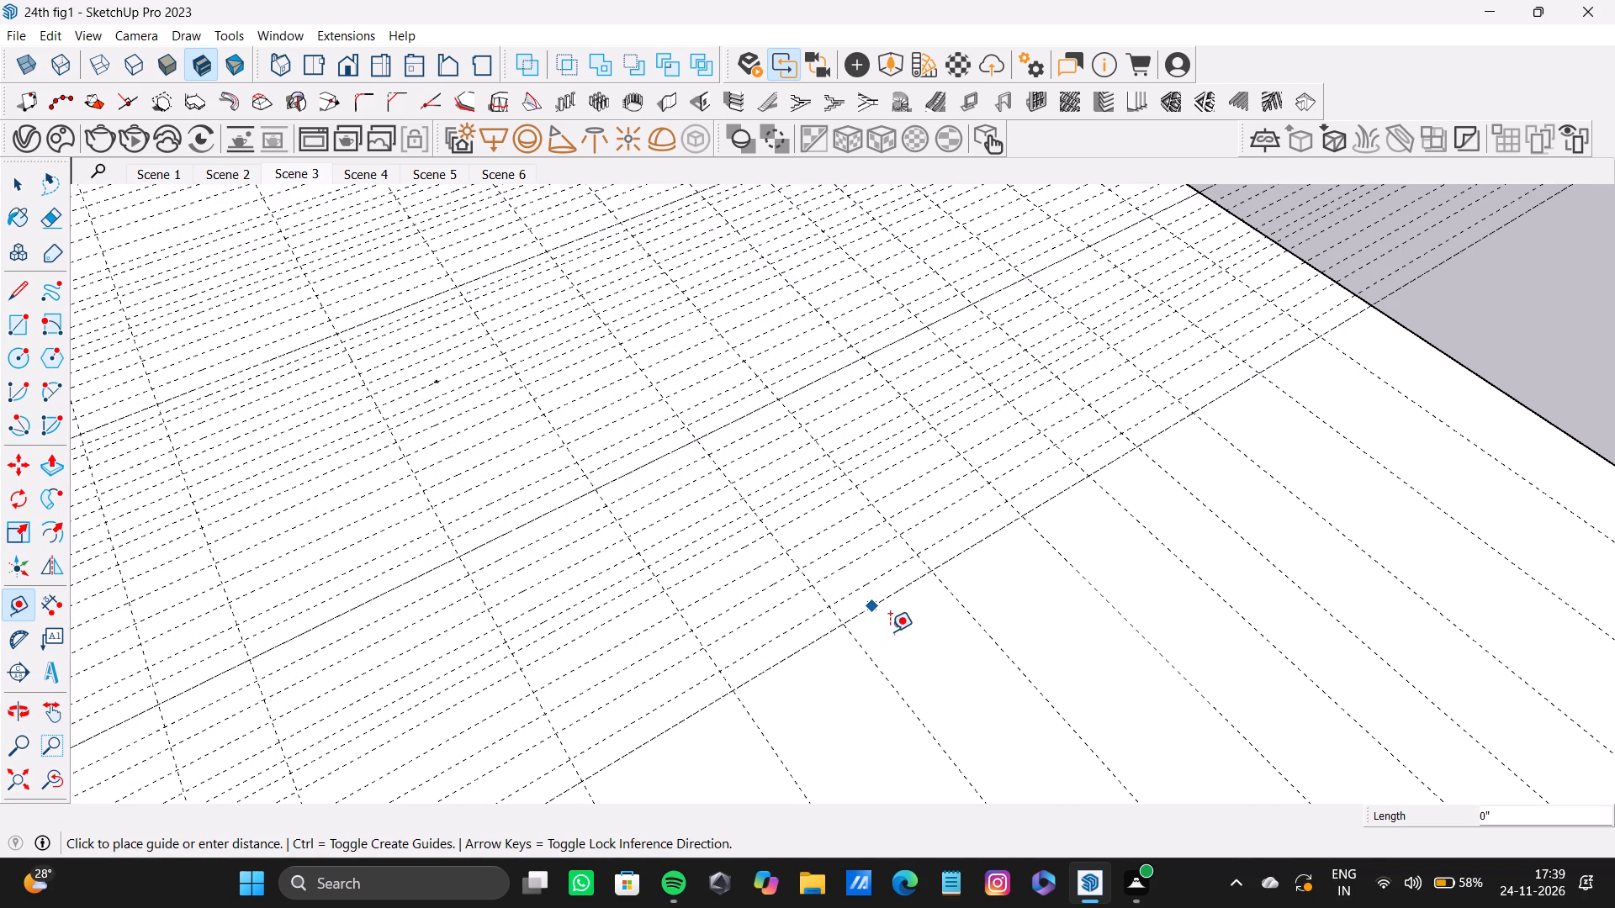
{"action": "key", "text": "t"}
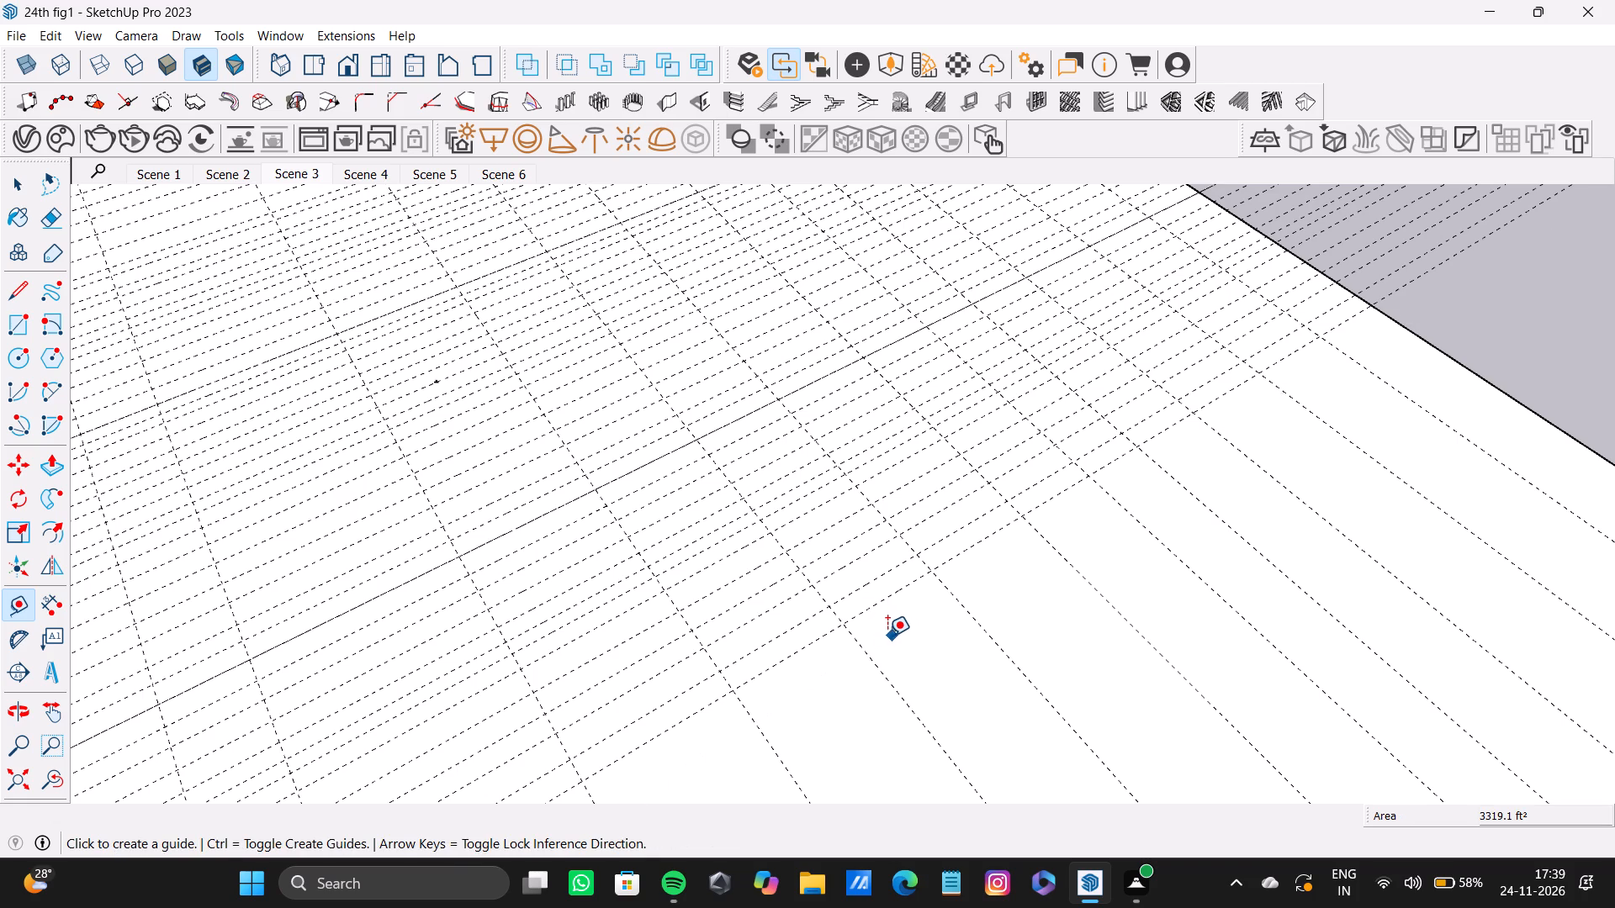
{"action": "scroll", "coordinate": [862, 622], "scroll_direction": "up", "scroll_amount": 4}
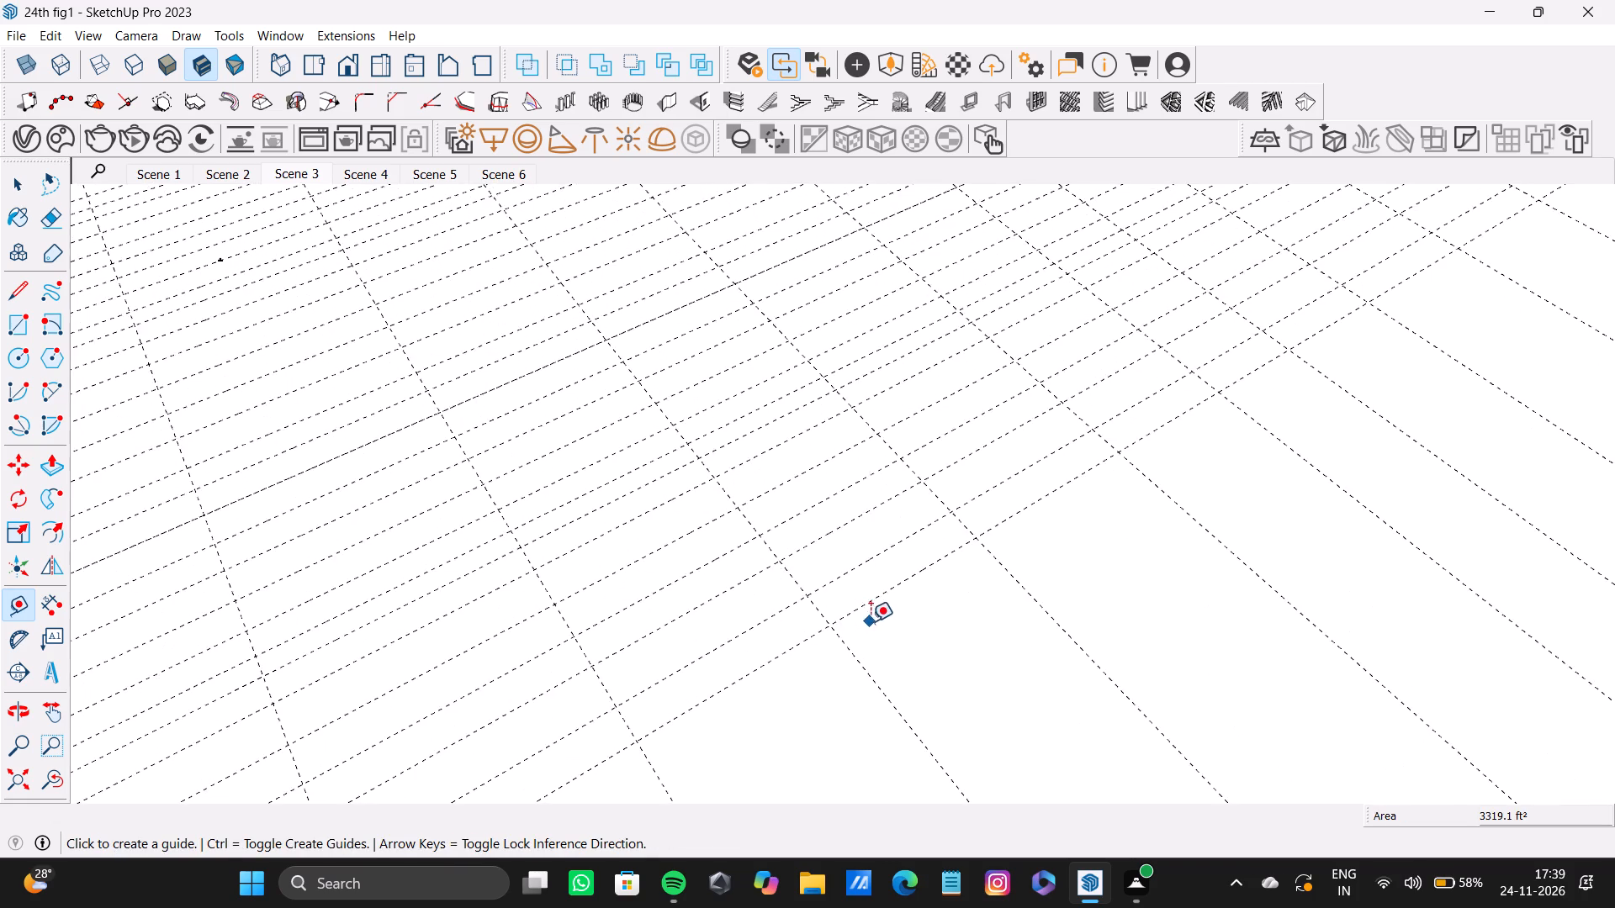
{"action": "scroll", "coordinate": [871, 621], "scroll_direction": "up", "scroll_amount": 3}
{"action": "left_click", "coordinate": [873, 600]}
{"action": "double_click", "coordinate": [919, 631]}
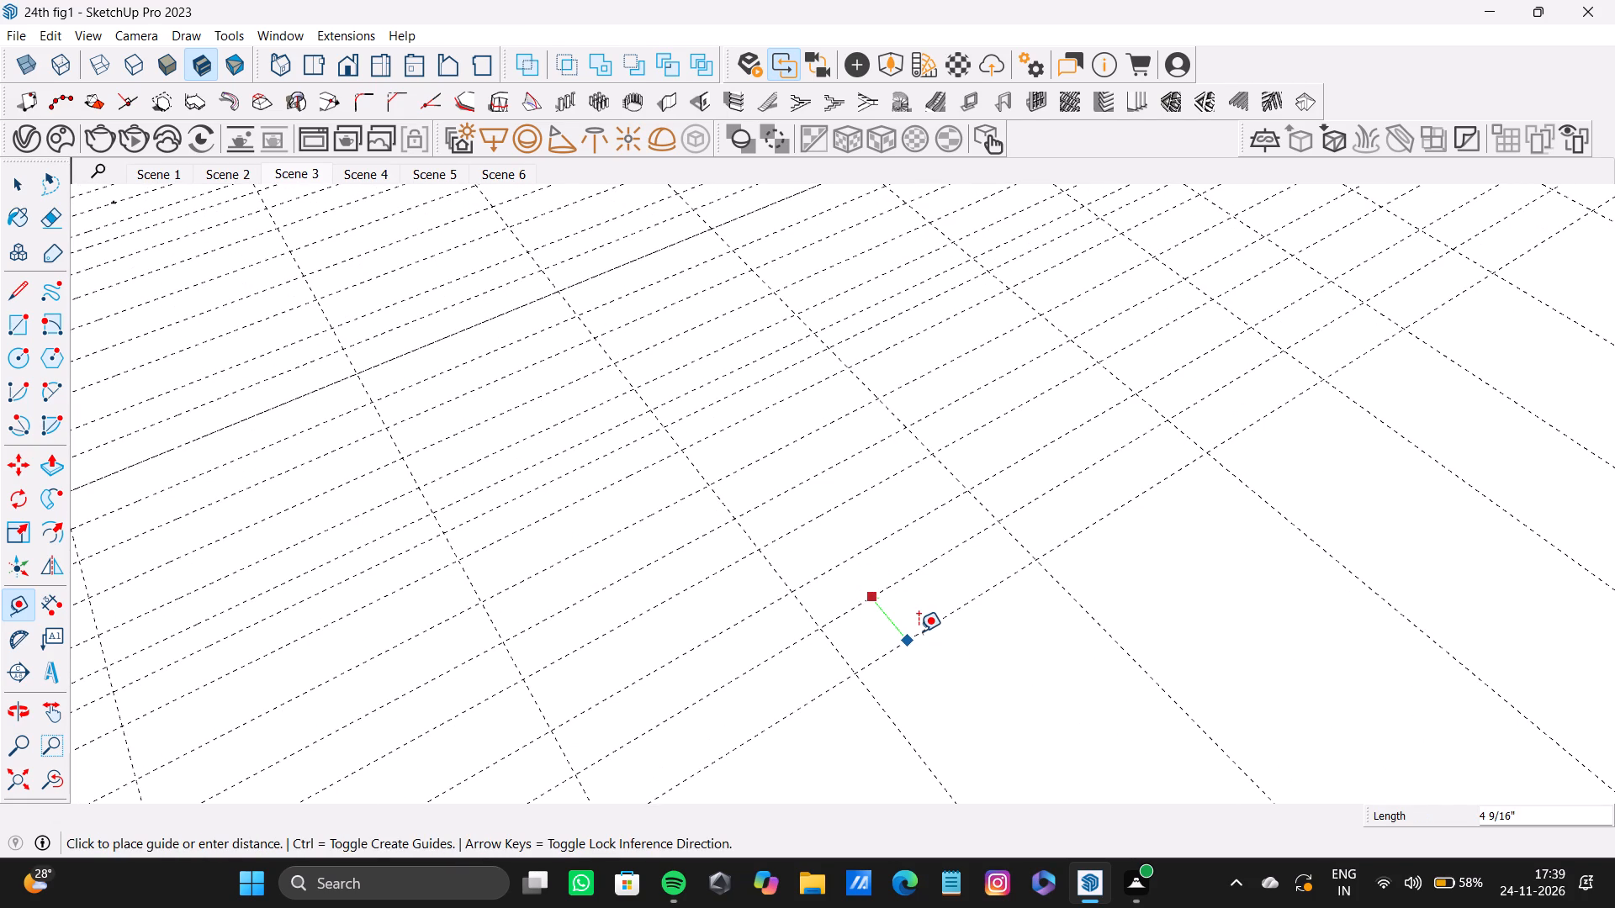
{"action": "double_click", "coordinate": [945, 664]}
{"action": "double_click", "coordinate": [983, 699]}
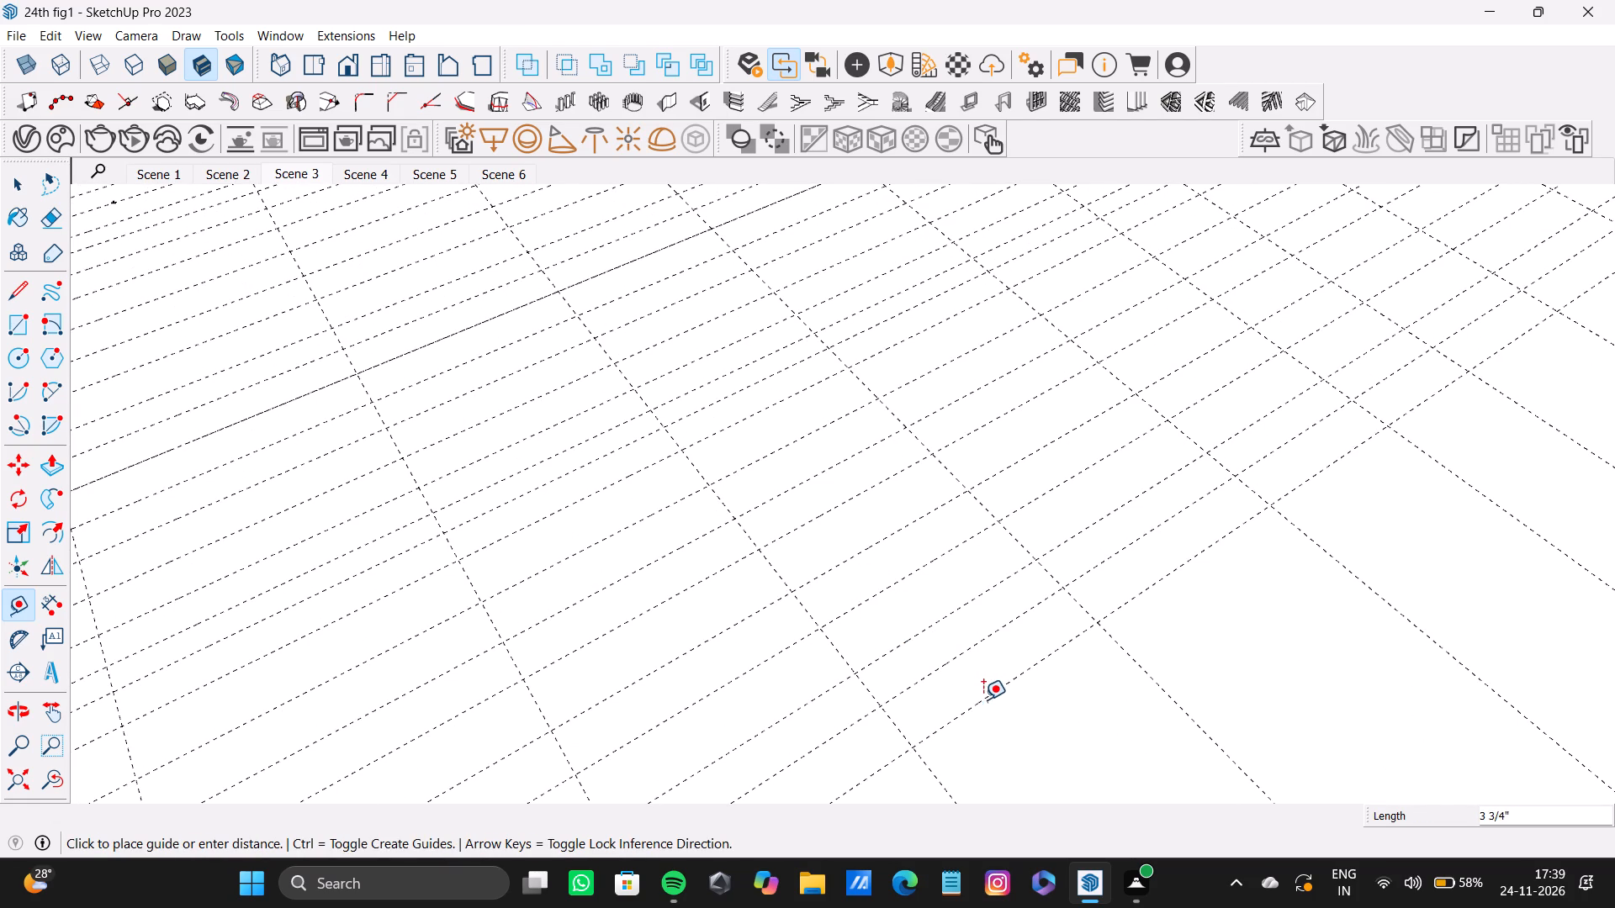
{"action": "left_click", "coordinate": [1029, 743]}
Fill the wider gaps behind the outermost guide with in-between parallel guides, working back toward the red axis.
{"action": "left_click", "coordinate": [1029, 742]}
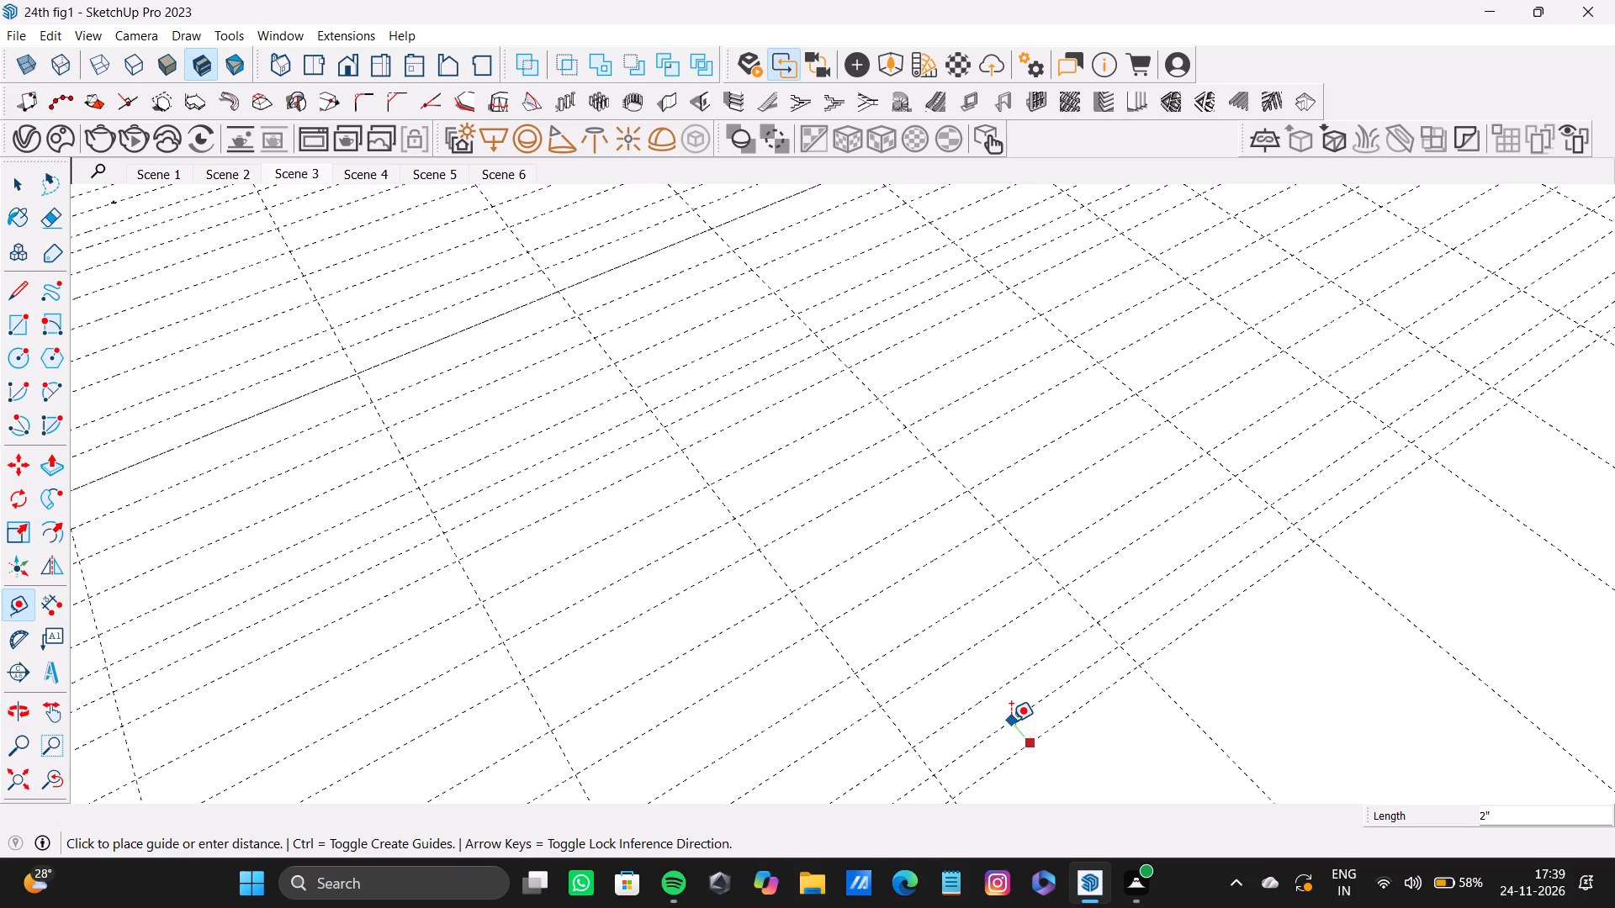
{"action": "double_click", "coordinate": [1011, 721]}
{"action": "double_click", "coordinate": [970, 674]}
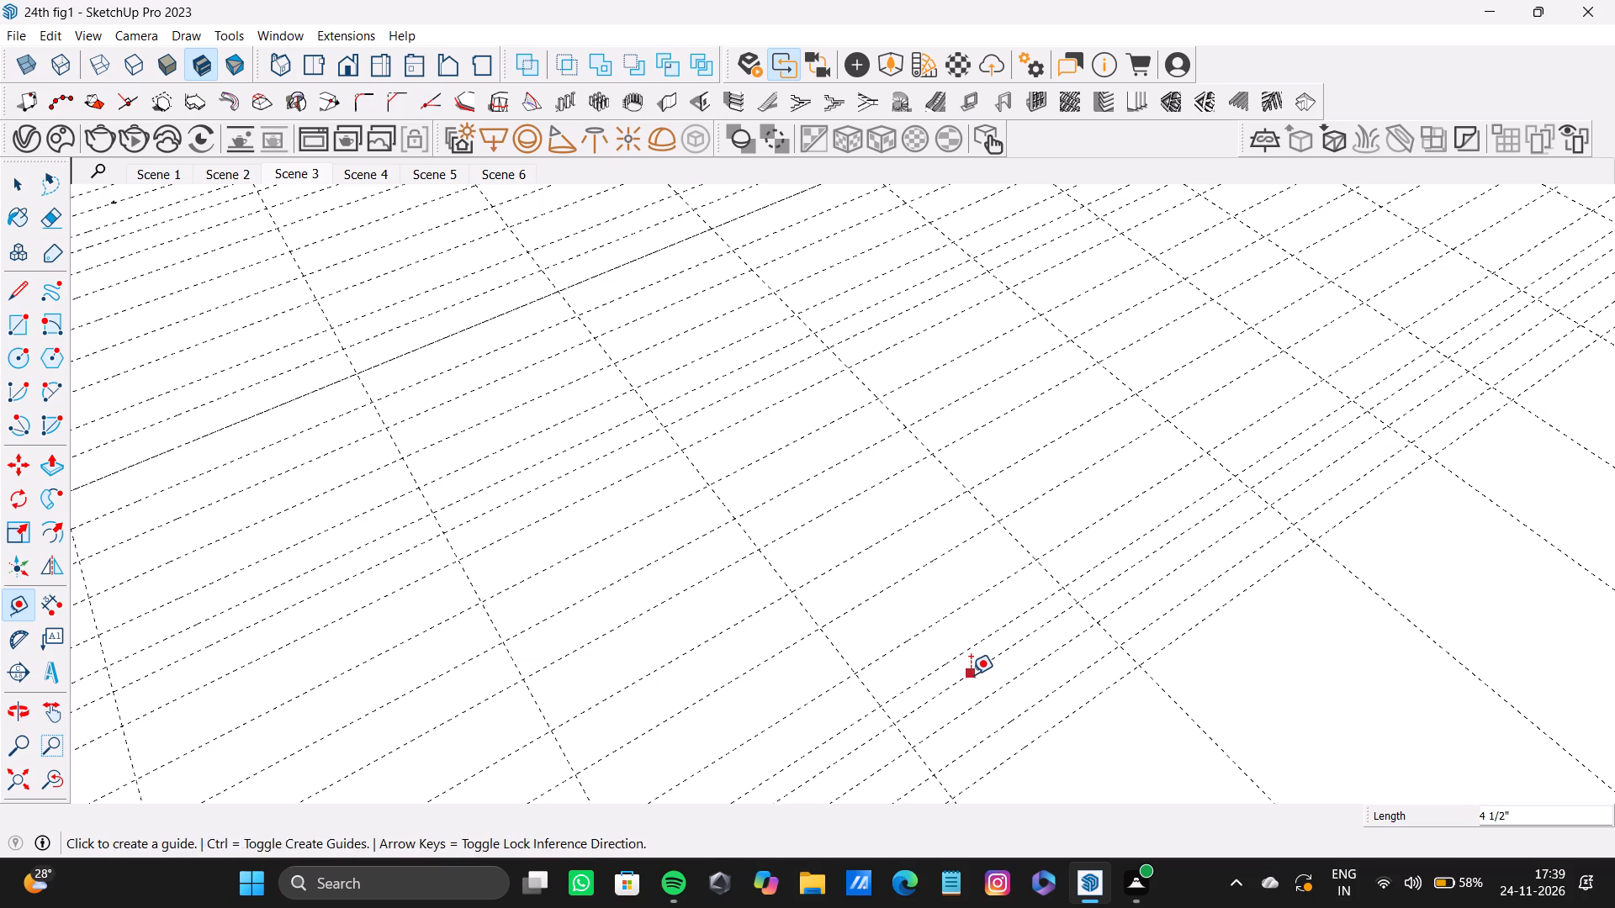
{"action": "double_click", "coordinate": [891, 612]}
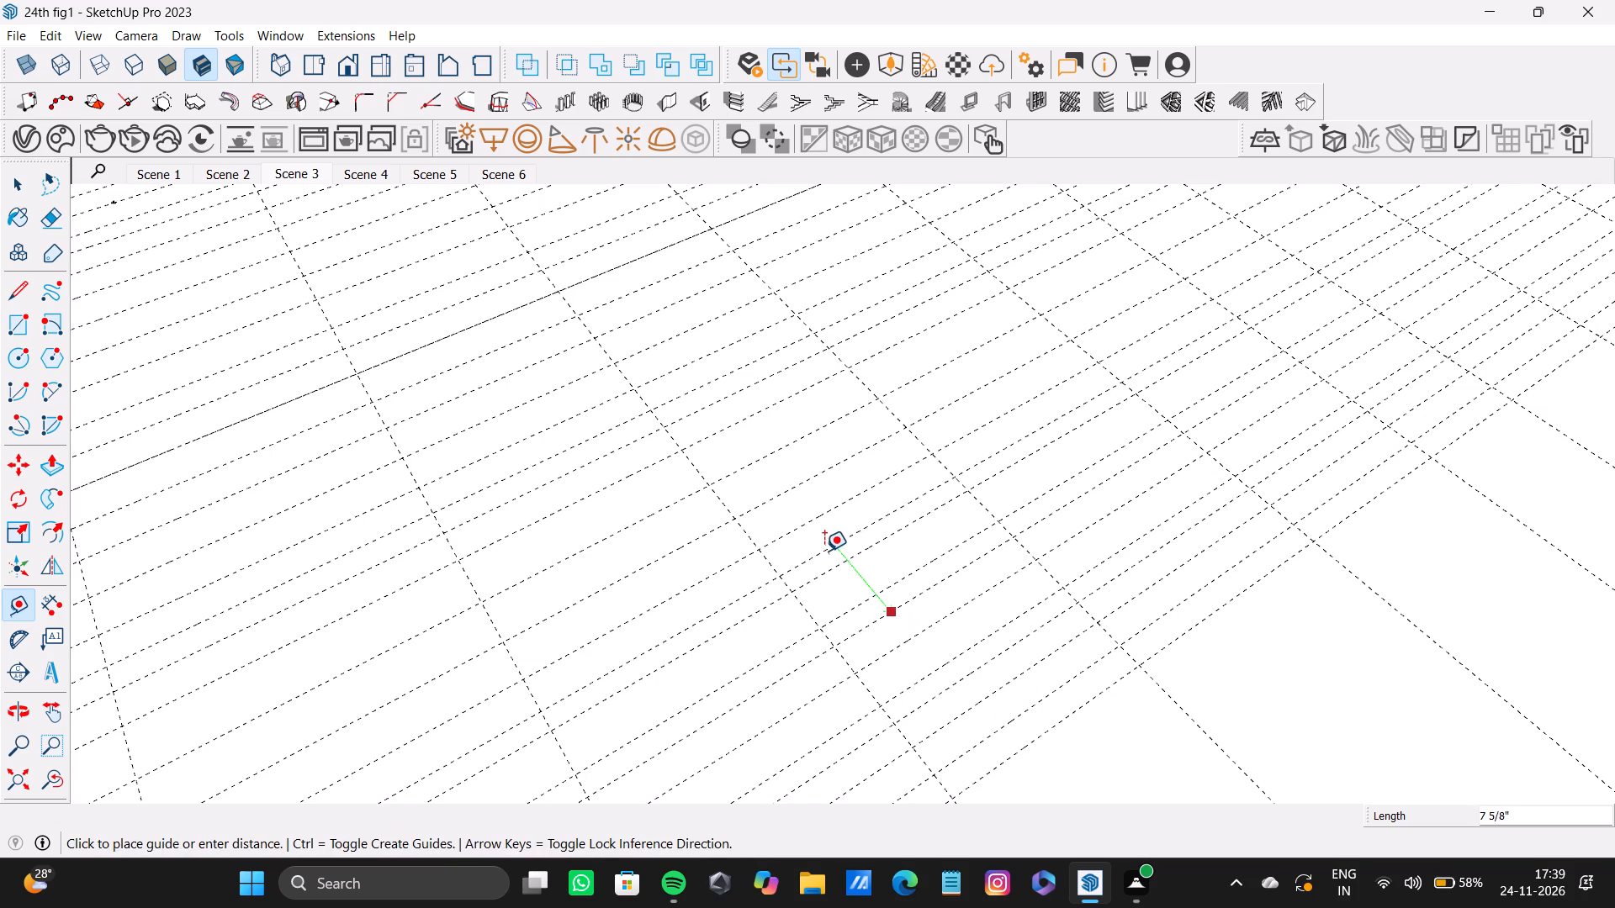
{"action": "left_click", "coordinate": [823, 550]}
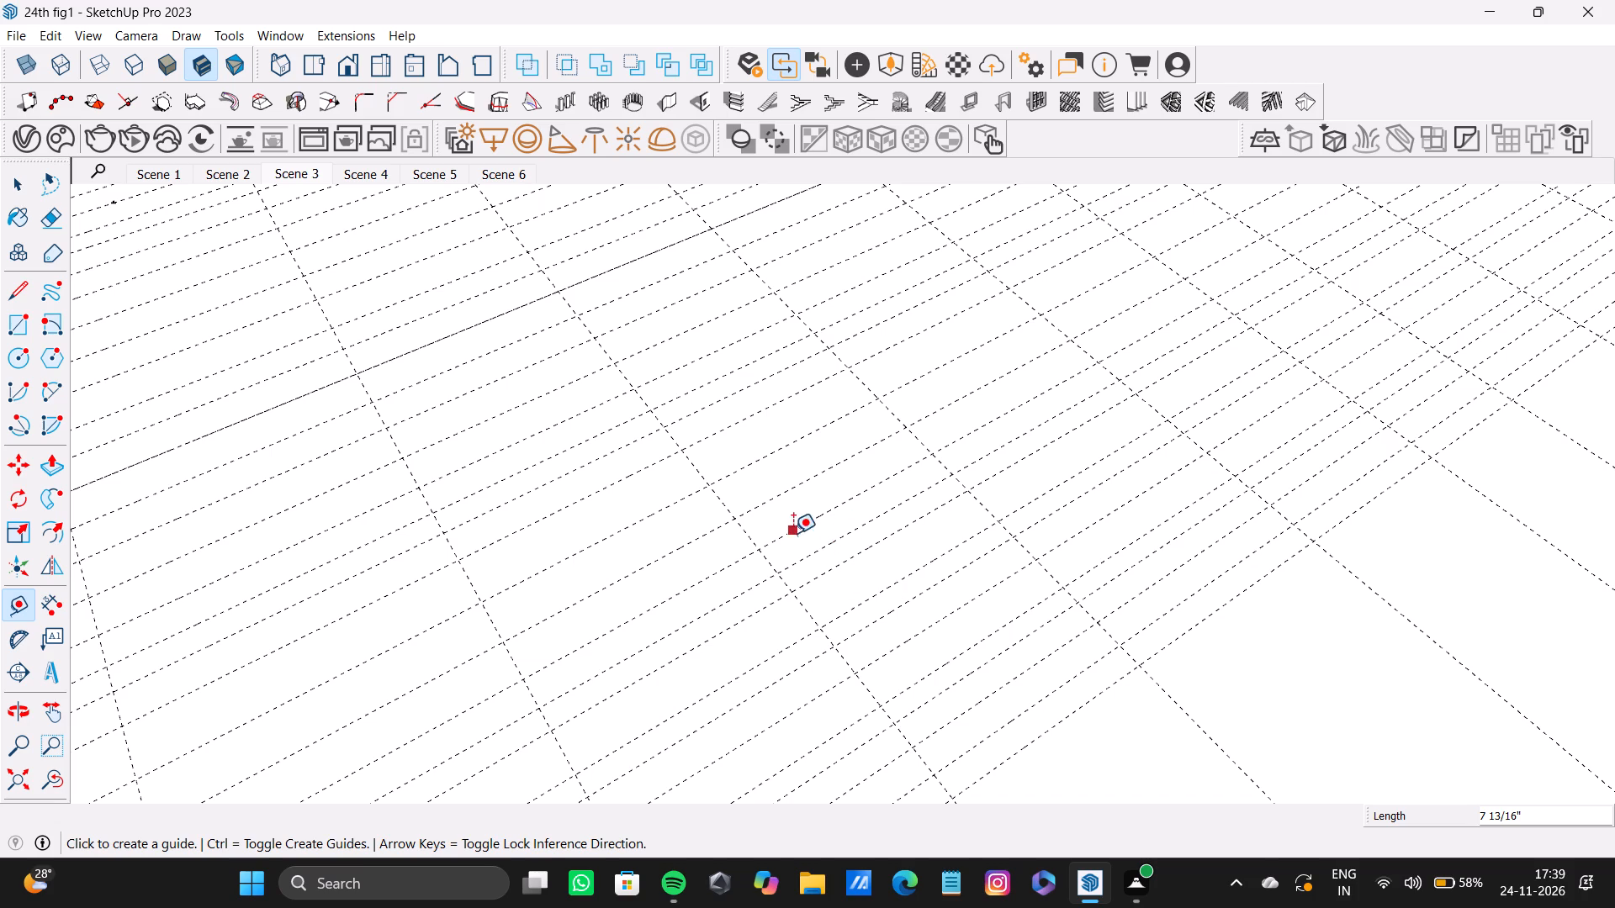
Offset a series of parallel guides outward from the row's outermost guide, roughly 3" to 6" apart.
{"action": "scroll", "coordinate": [590, 514], "scroll_direction": "down", "scroll_amount": 16}
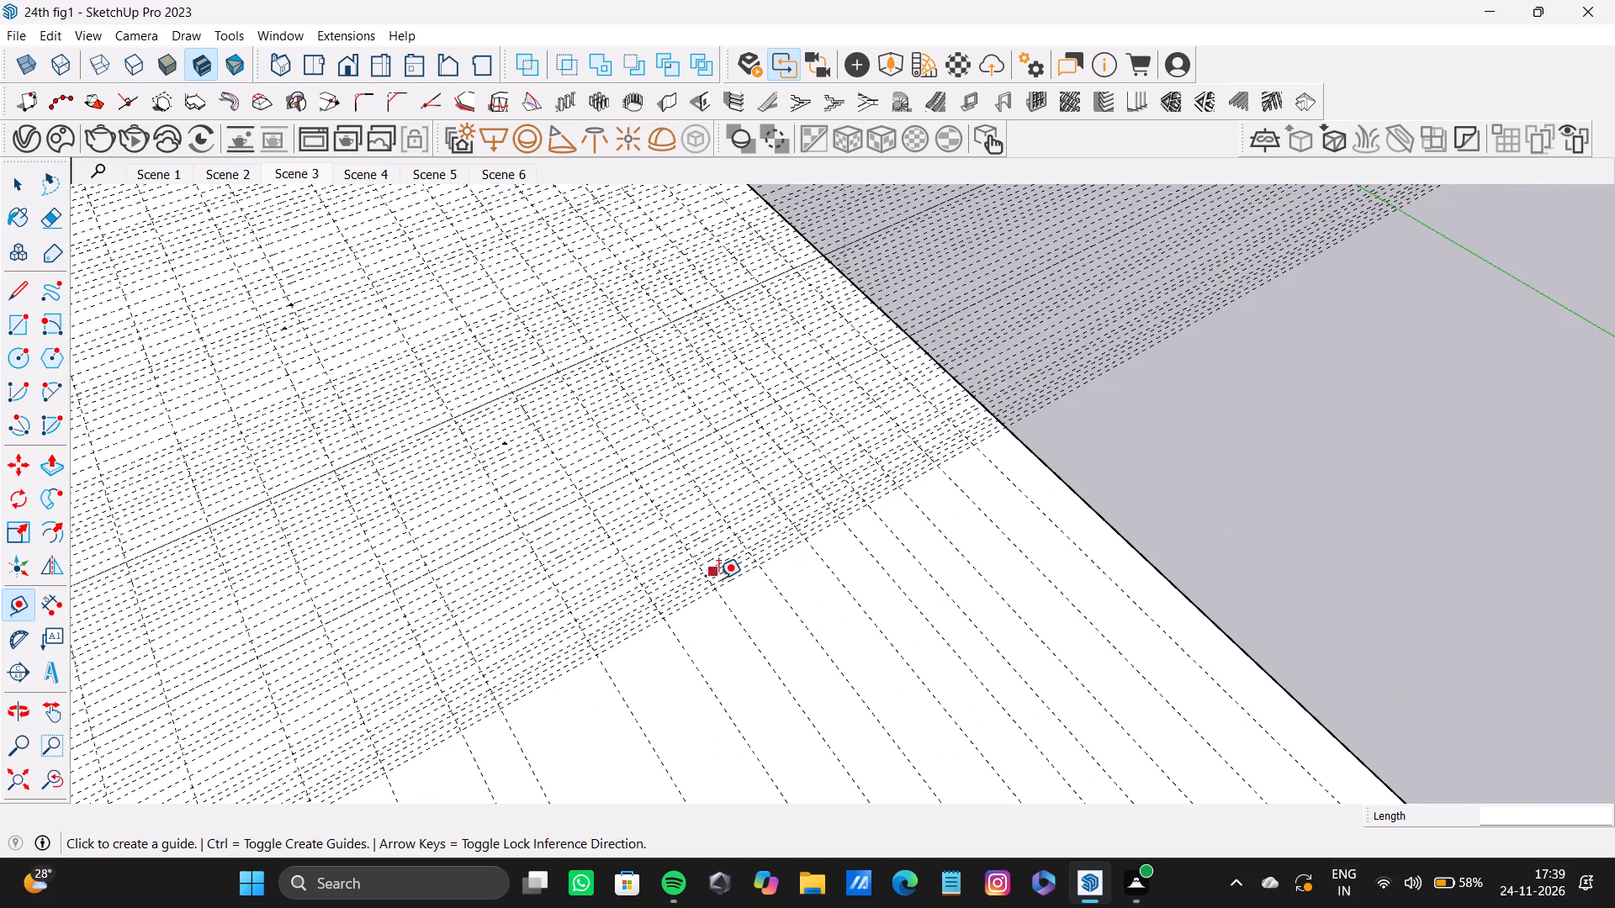
{"action": "scroll", "coordinate": [720, 584], "scroll_direction": "down", "scroll_amount": 1}
{"action": "middle_click_drag", "start_coordinate": [720, 584], "coordinate": [706, 393]}
{"action": "scroll", "coordinate": [649, 404], "scroll_direction": "up", "scroll_amount": 13}
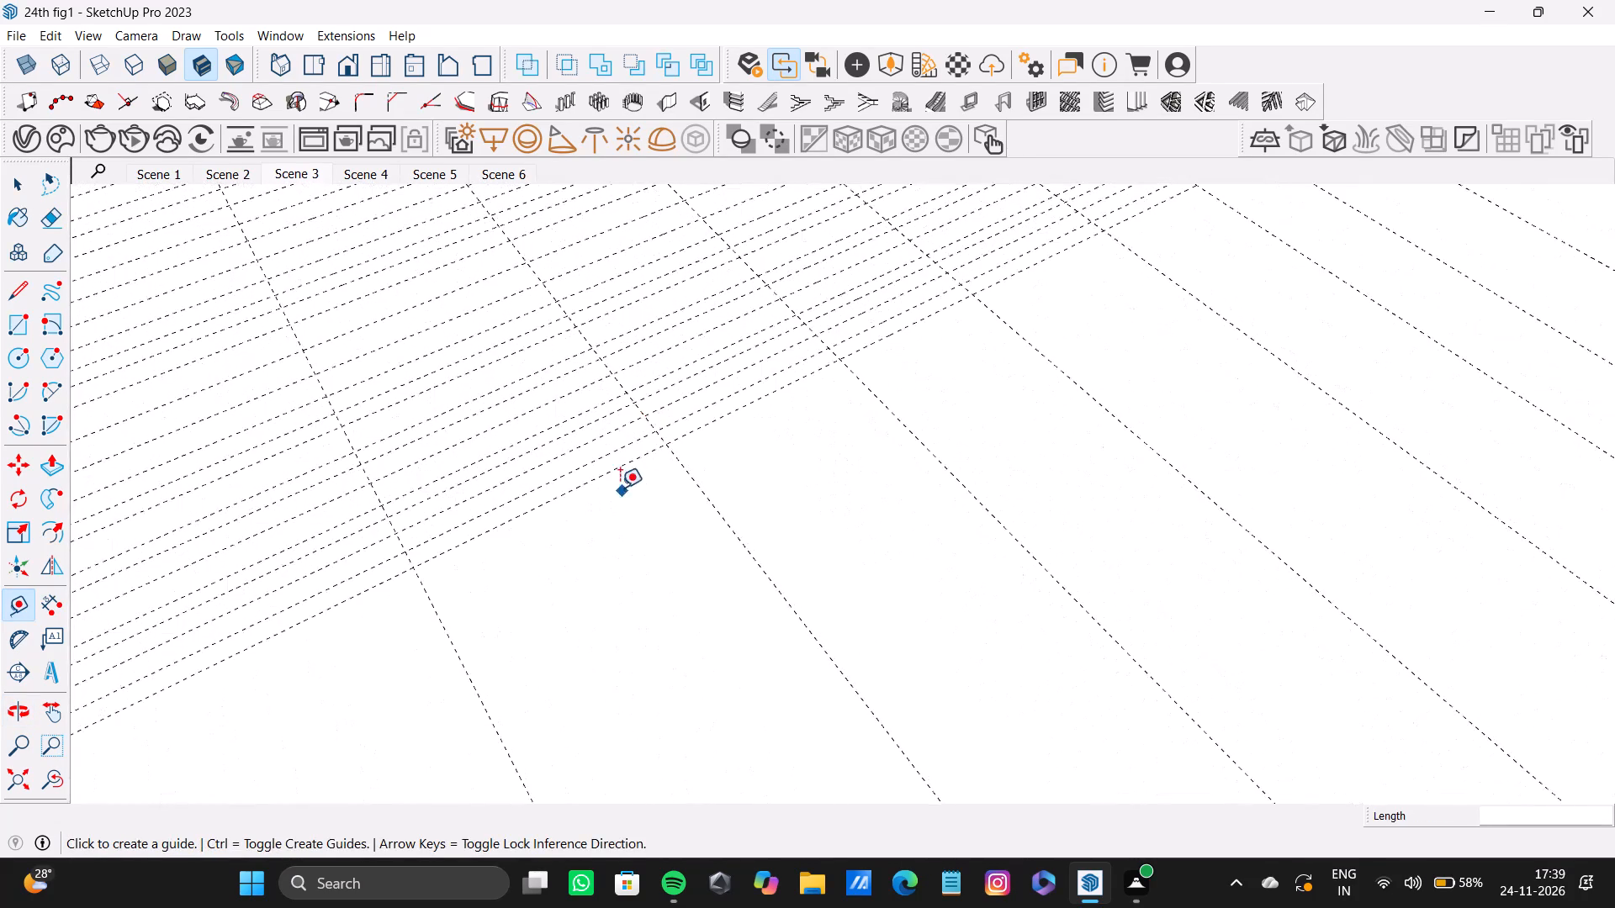
{"action": "left_click", "coordinate": [614, 467]}
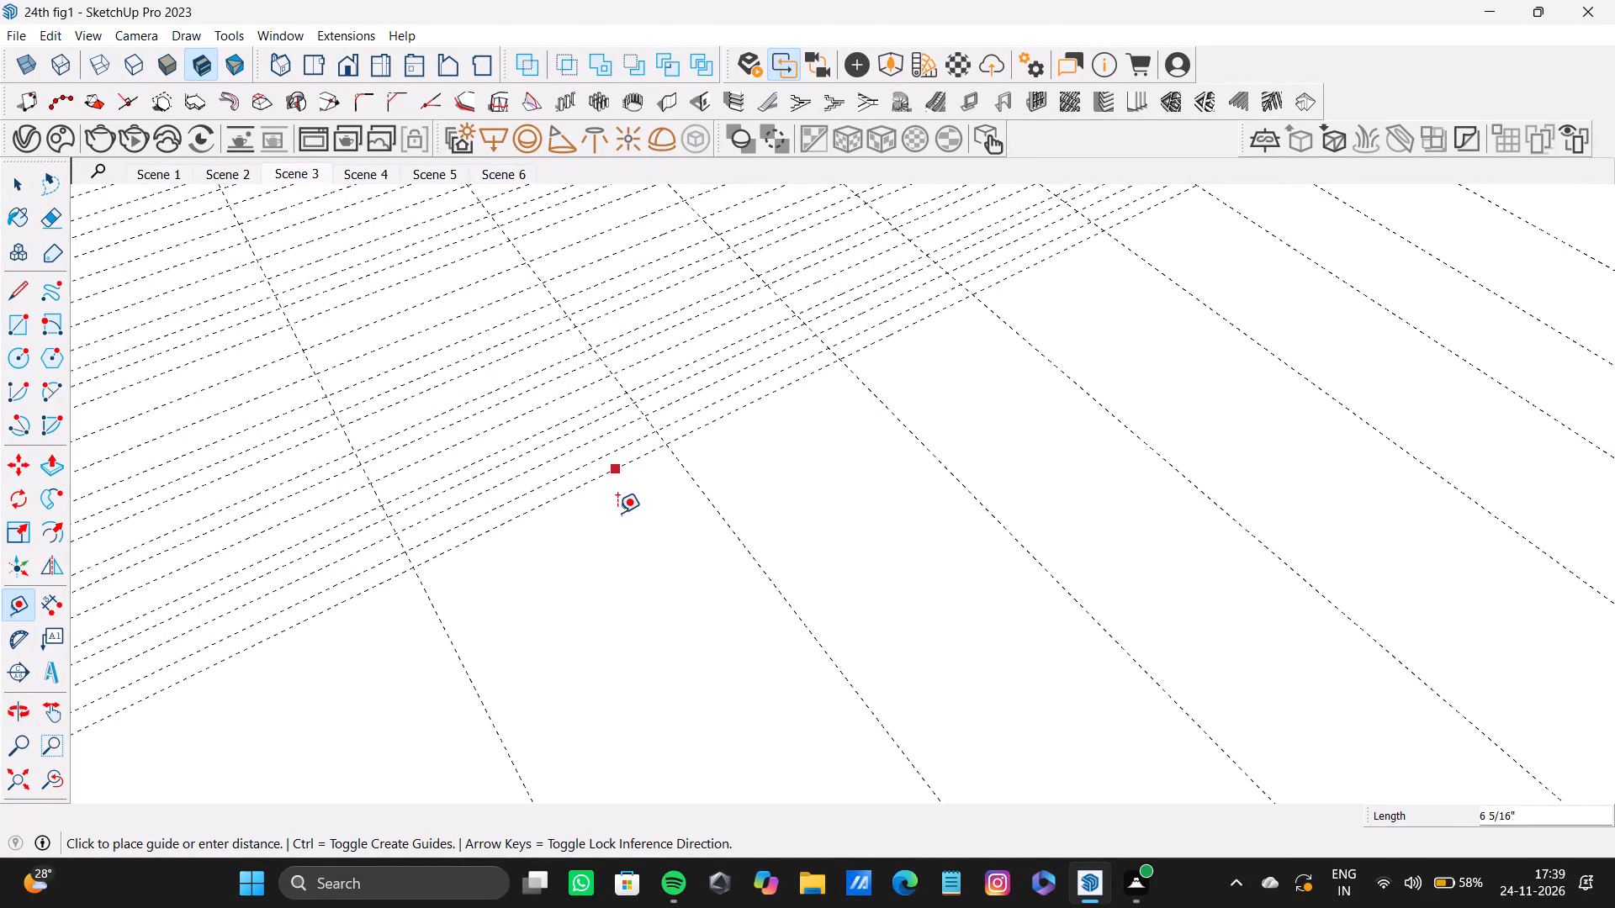
{"action": "double_click", "coordinate": [625, 504]}
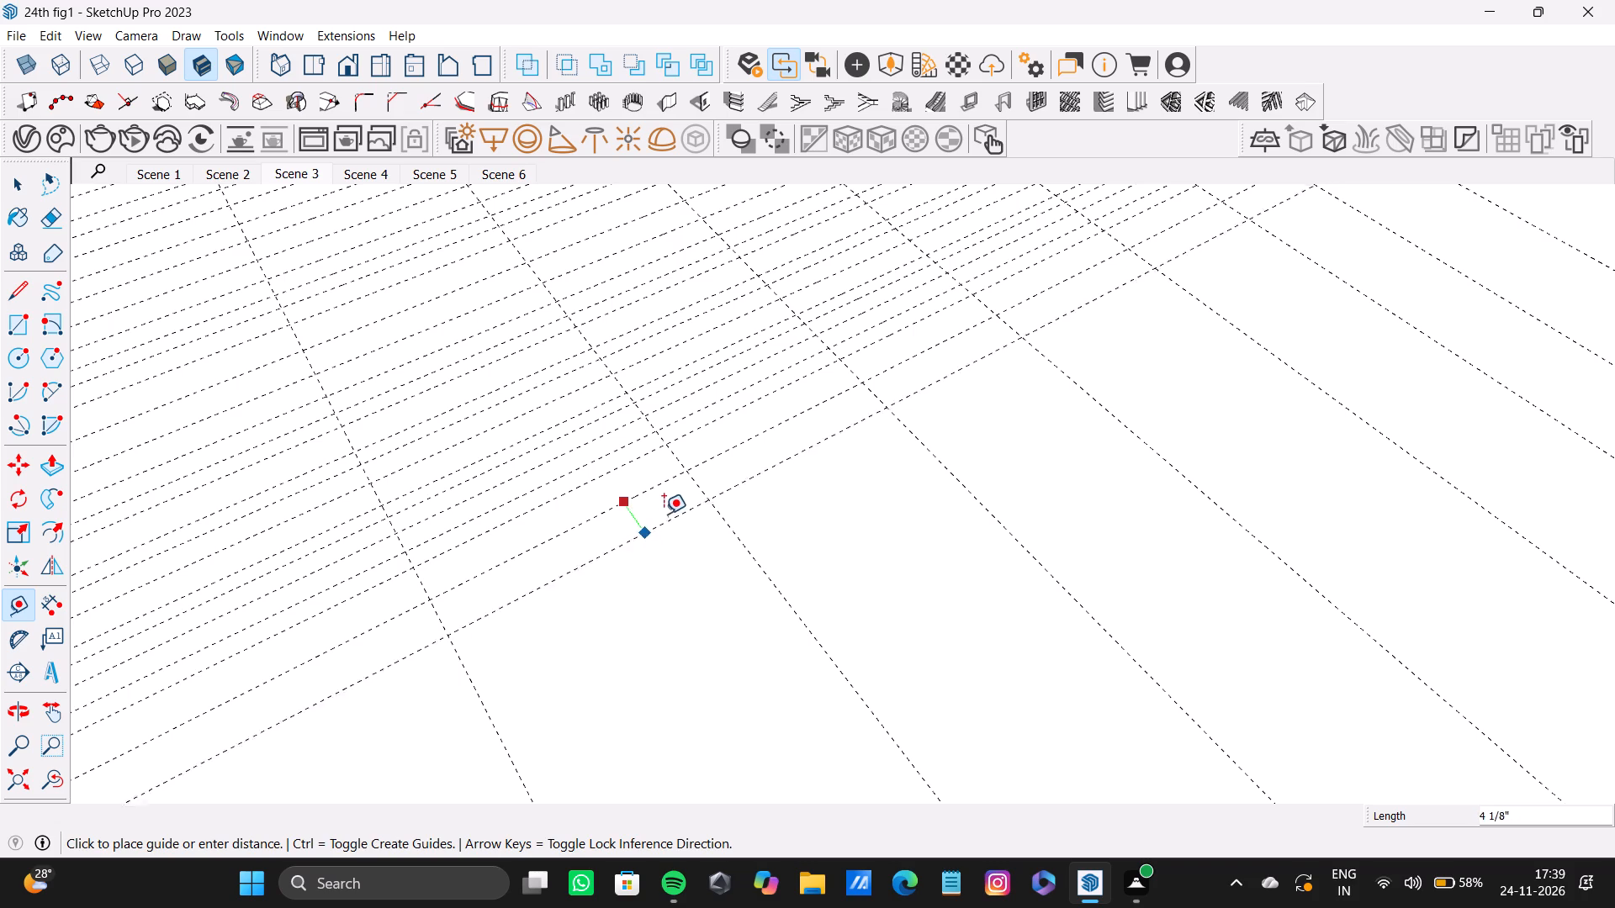
{"action": "double_click", "coordinate": [666, 515]}
{"action": "double_click", "coordinate": [682, 540]}
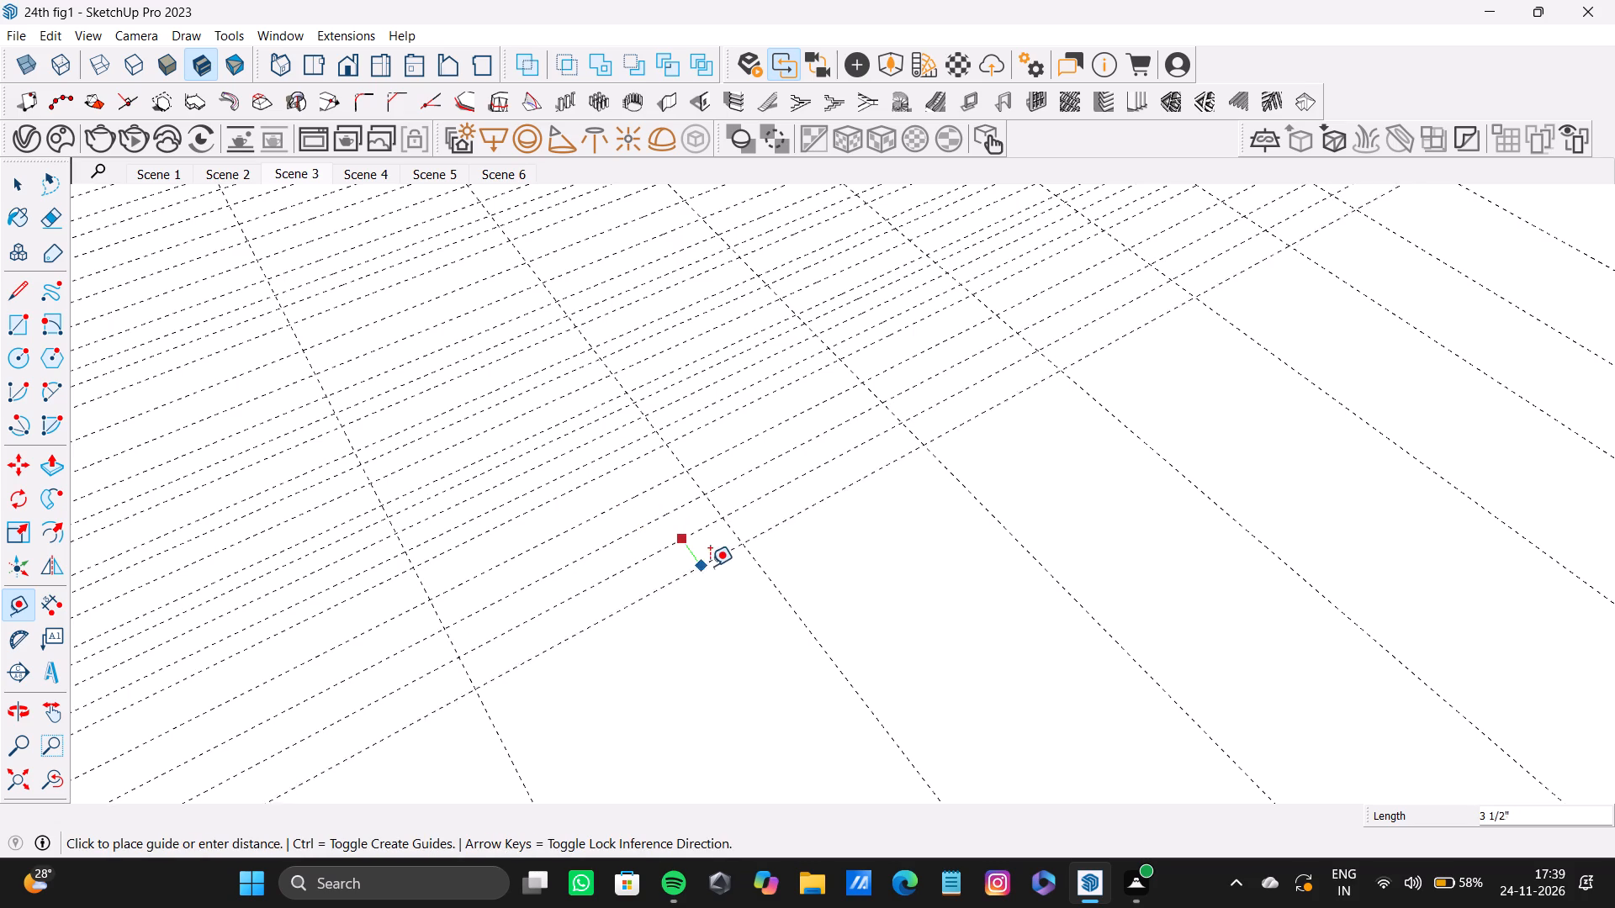
{"action": "double_click", "coordinate": [700, 570]}
{"action": "double_click", "coordinate": [721, 606]}
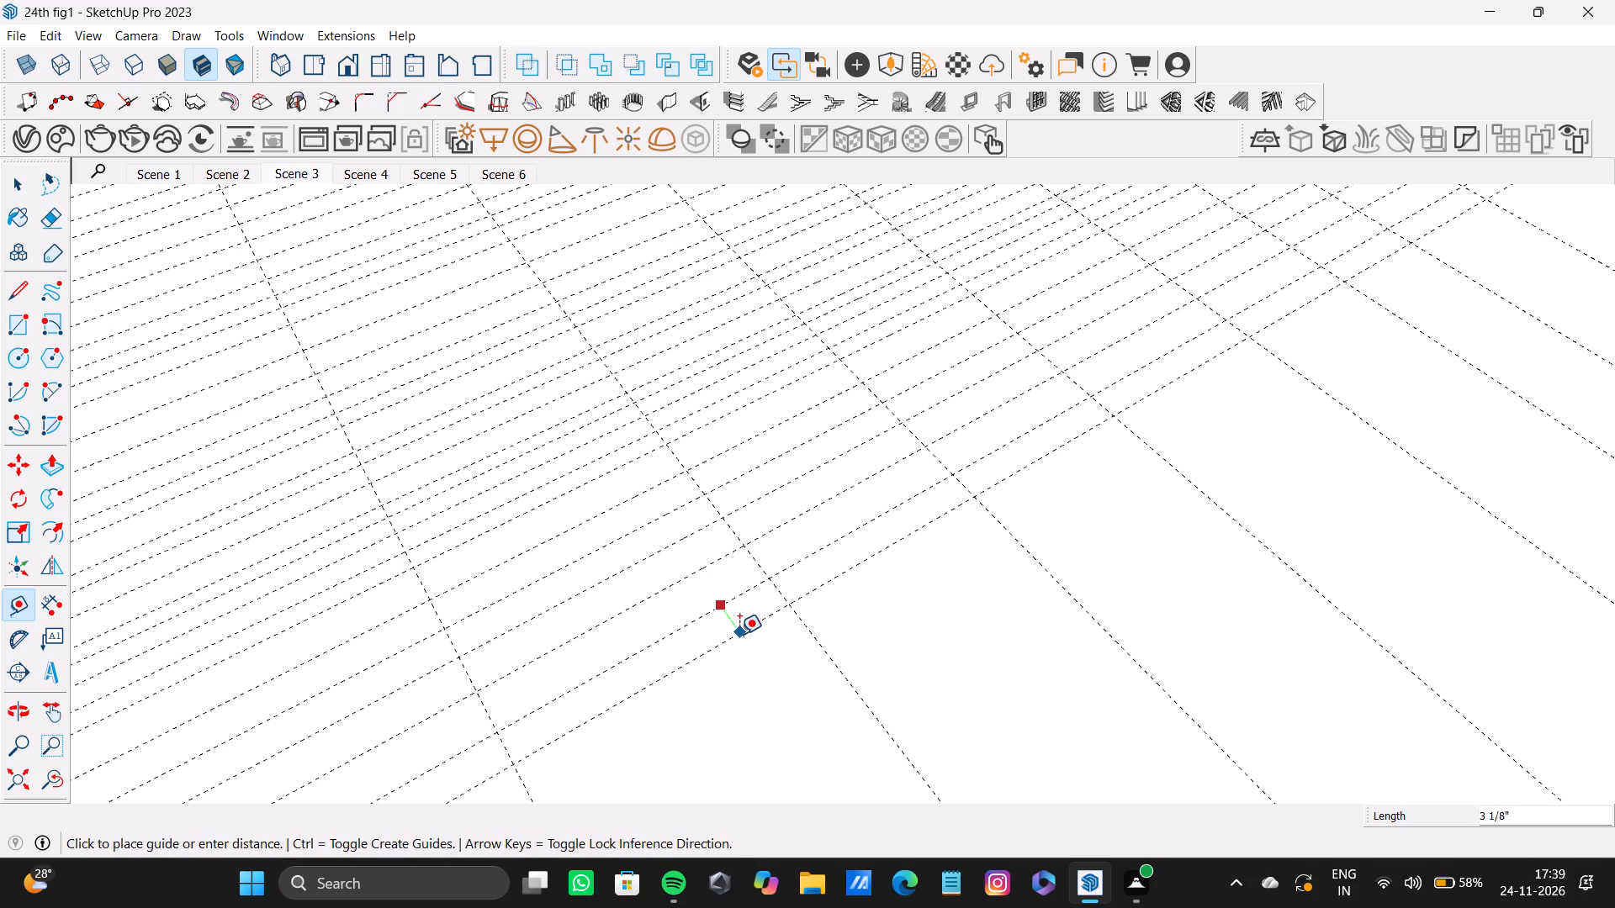
{"action": "double_click", "coordinate": [739, 636]}
{"action": "double_click", "coordinate": [767, 675]}
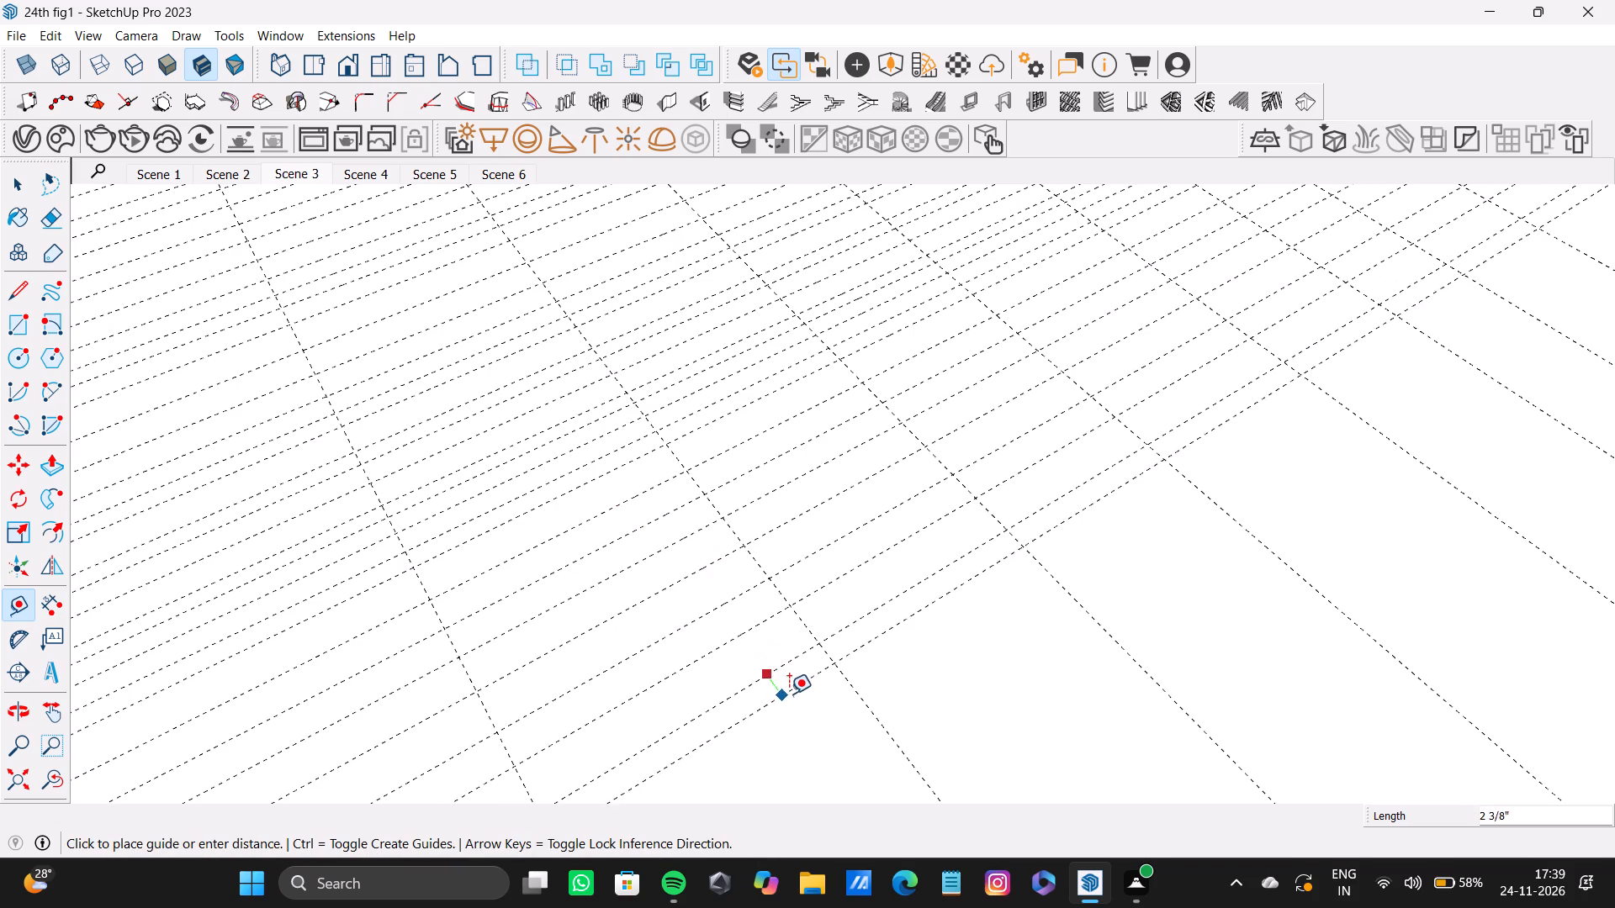
{"action": "double_click", "coordinate": [793, 706]}
{"action": "double_click", "coordinate": [833, 731]}
{"action": "left_click", "coordinate": [830, 731]}
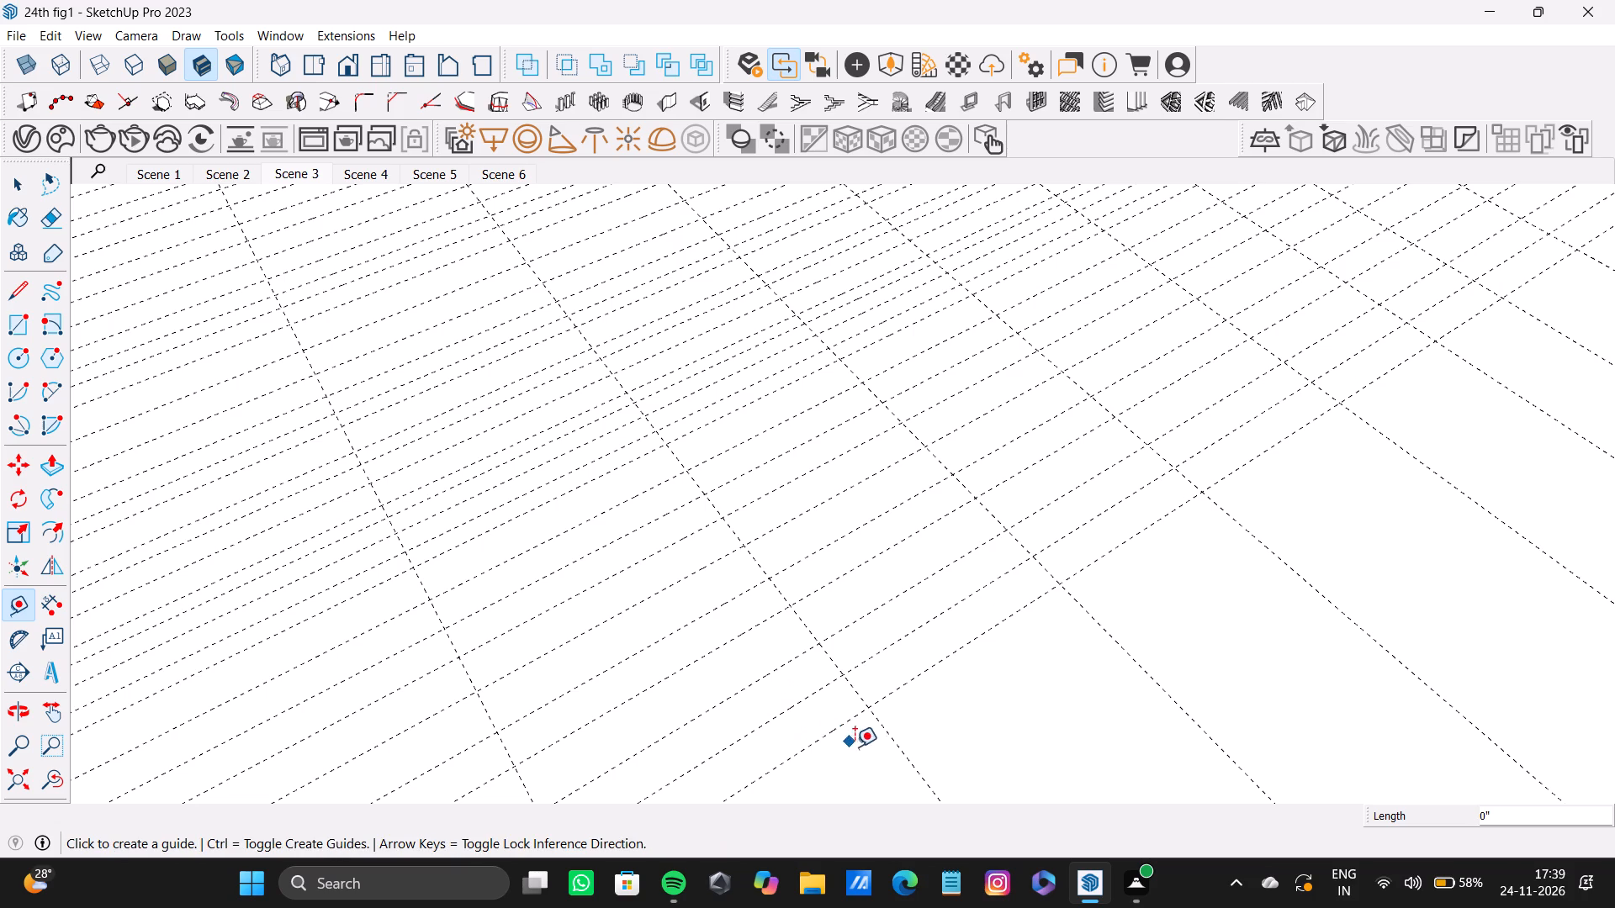
{"action": "key", "text": "t"}
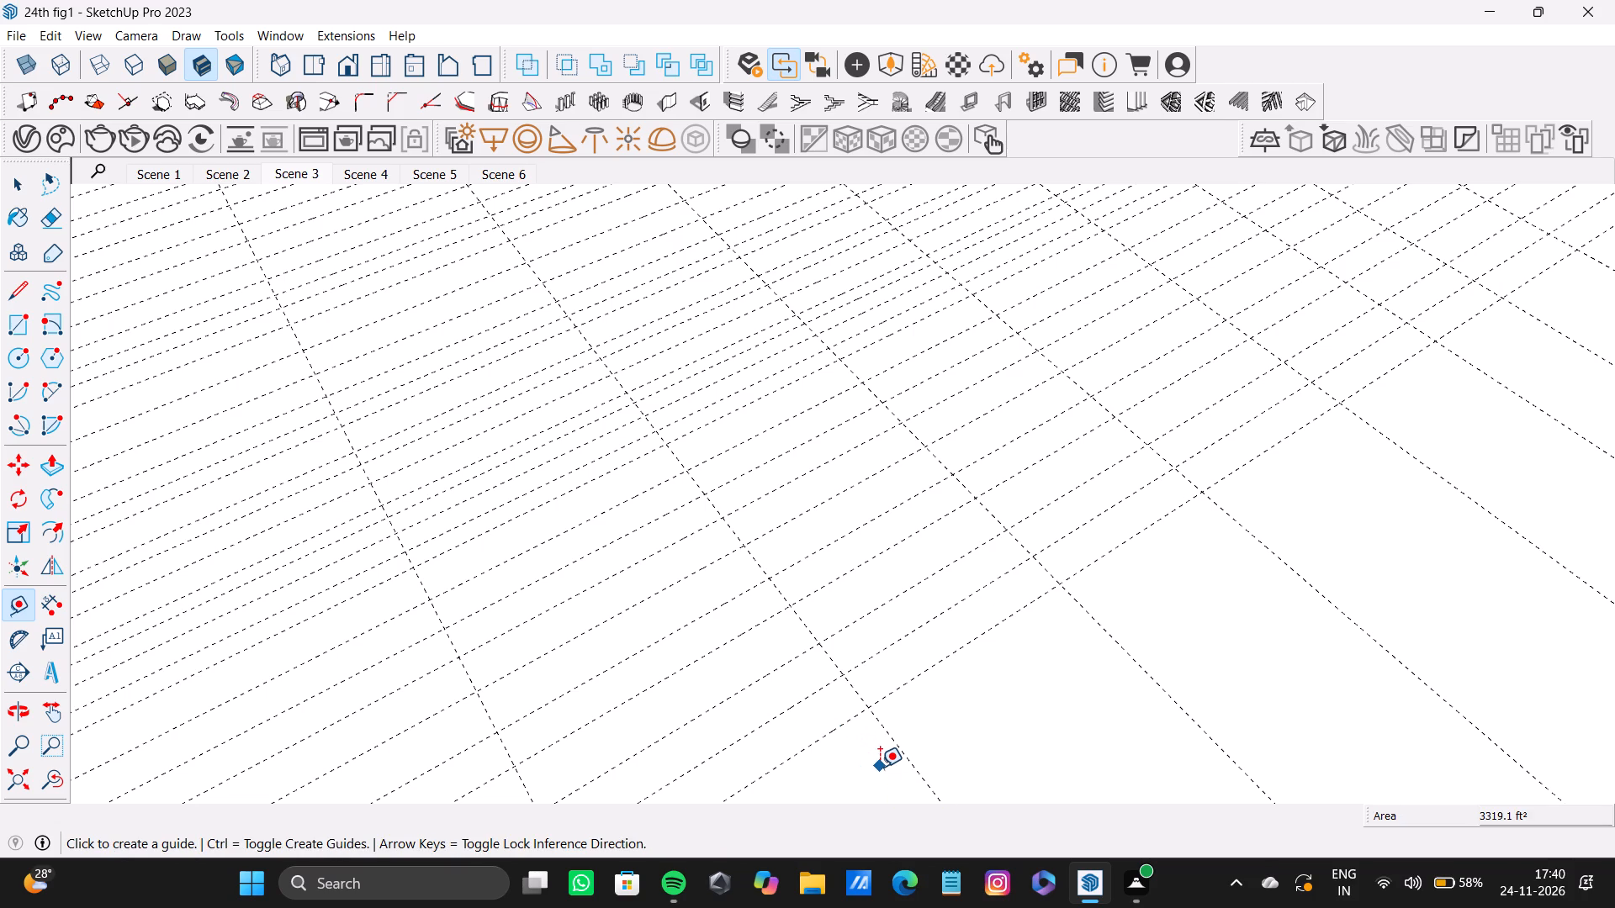
Add several more parallel guides beyond the row's new outermost guide, about 4" to 5" apart.
{"action": "scroll", "coordinate": [558, 615], "scroll_direction": "down", "scroll_amount": 10}
{"action": "scroll", "coordinate": [659, 692], "scroll_direction": "down", "scroll_amount": 4}
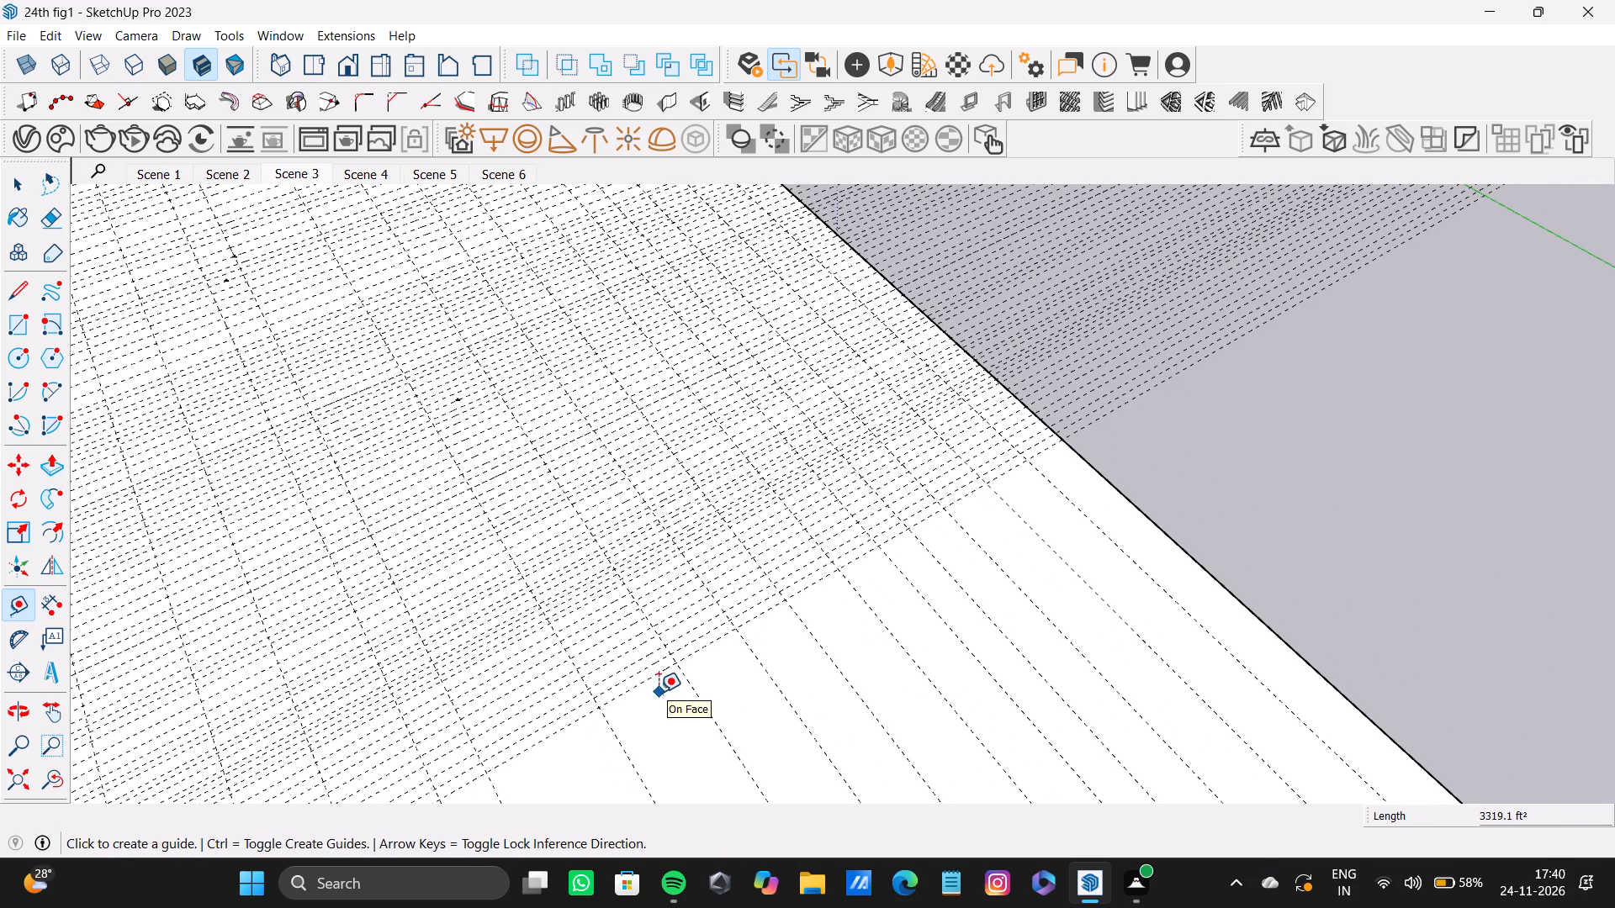
{"action": "scroll", "coordinate": [689, 666], "scroll_direction": "up", "scroll_amount": 7}
{"action": "left_click", "coordinate": [690, 639]}
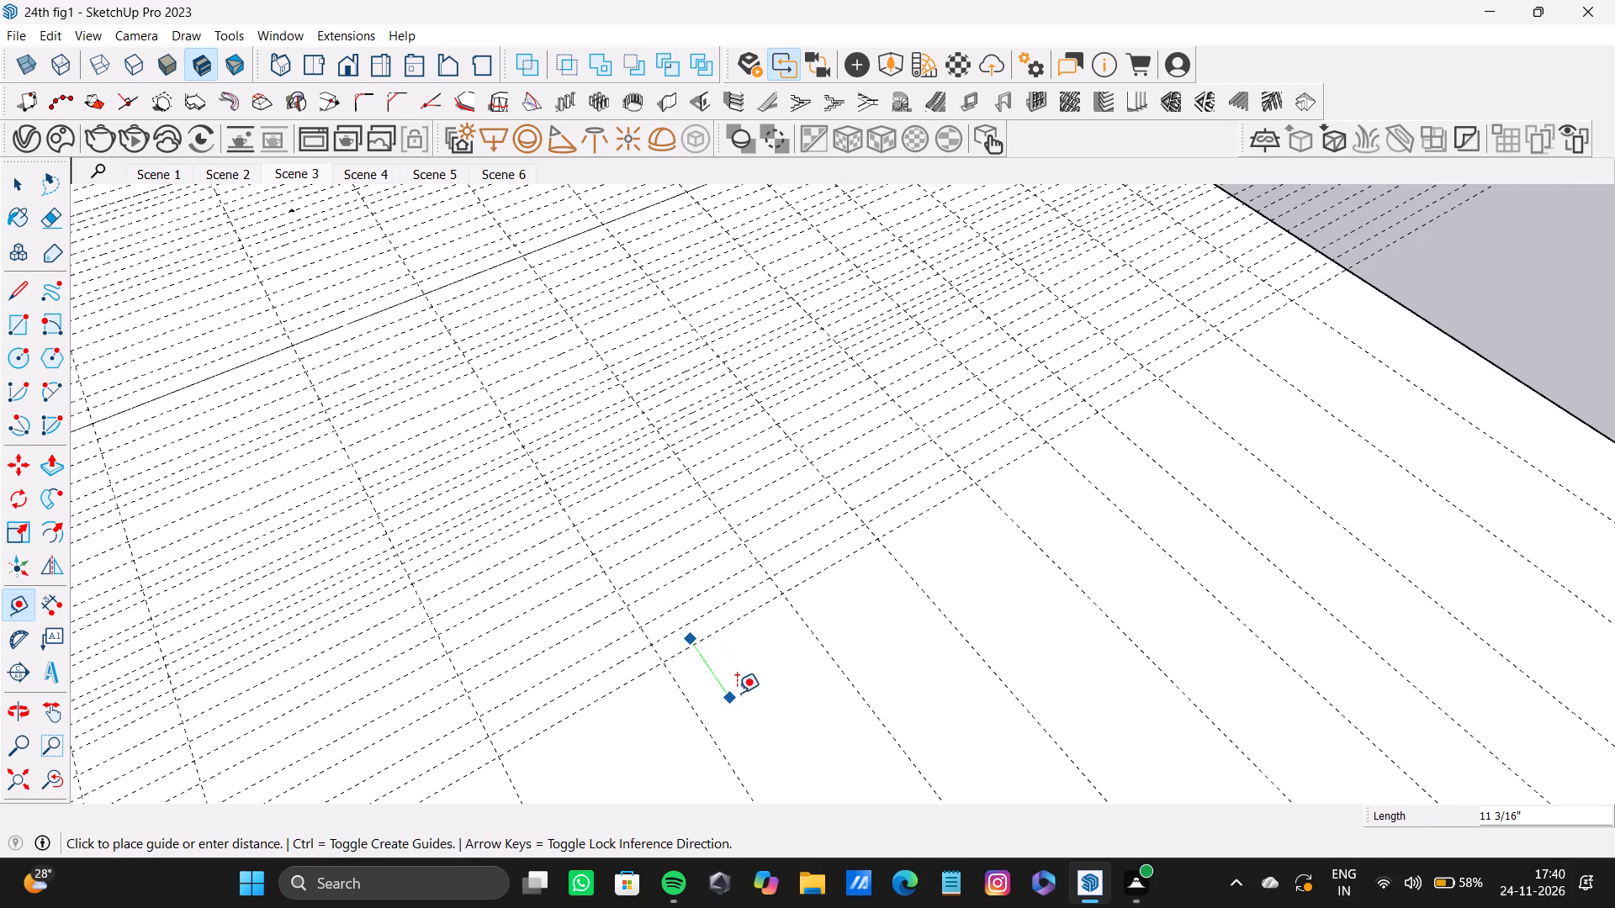
{"action": "key", "text": "t"}
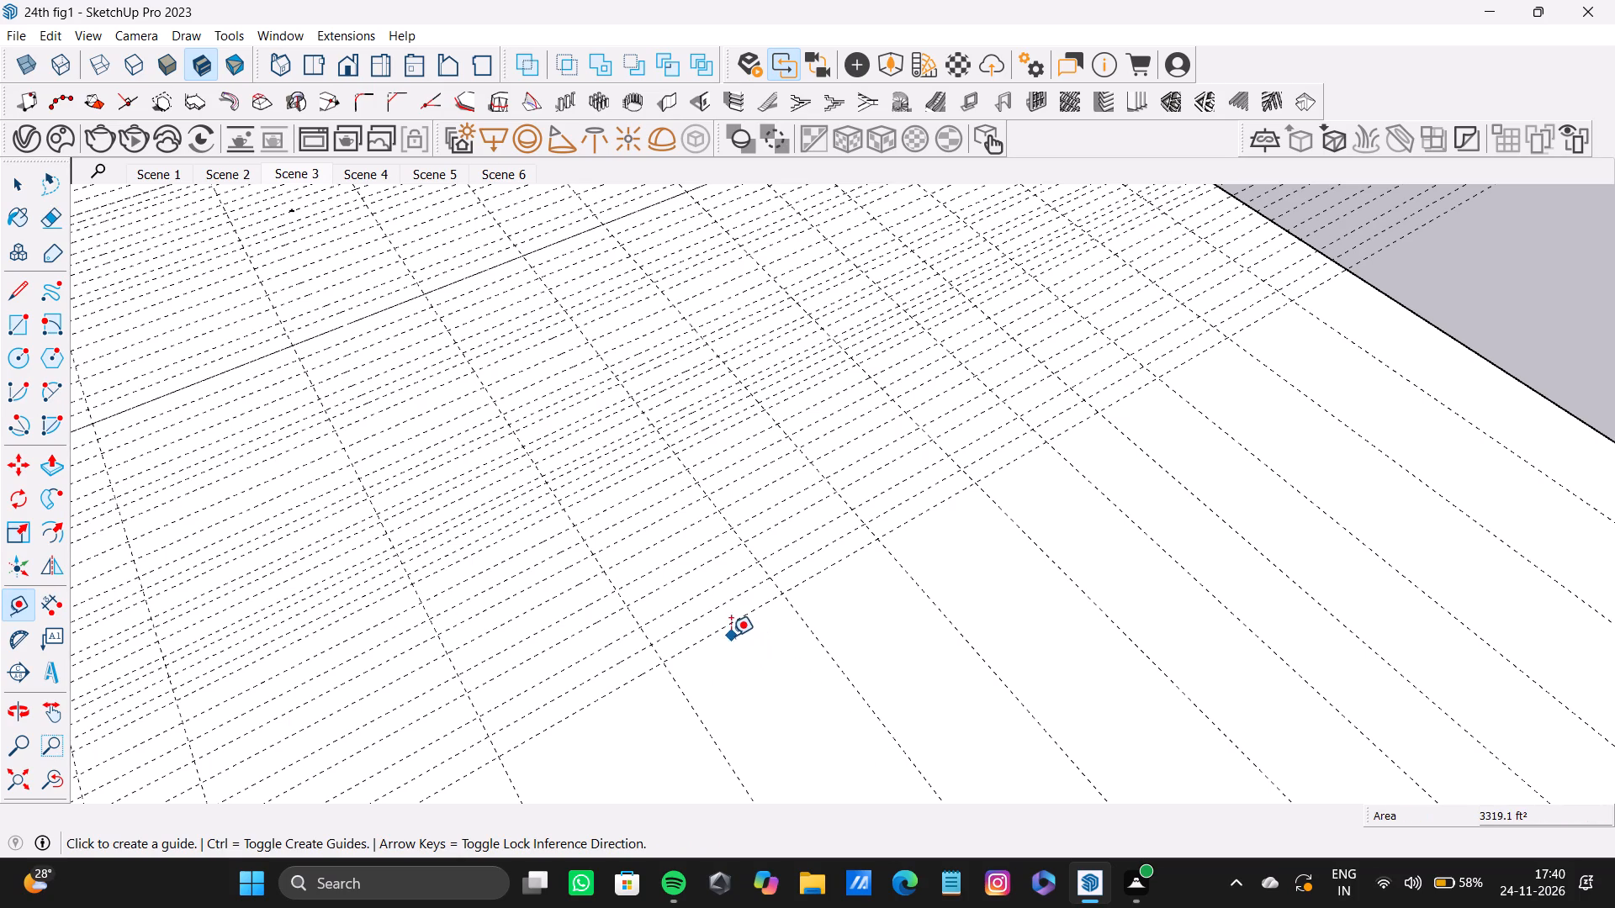
{"action": "left_click", "coordinate": [725, 623]}
{"action": "double_click", "coordinate": [739, 652]}
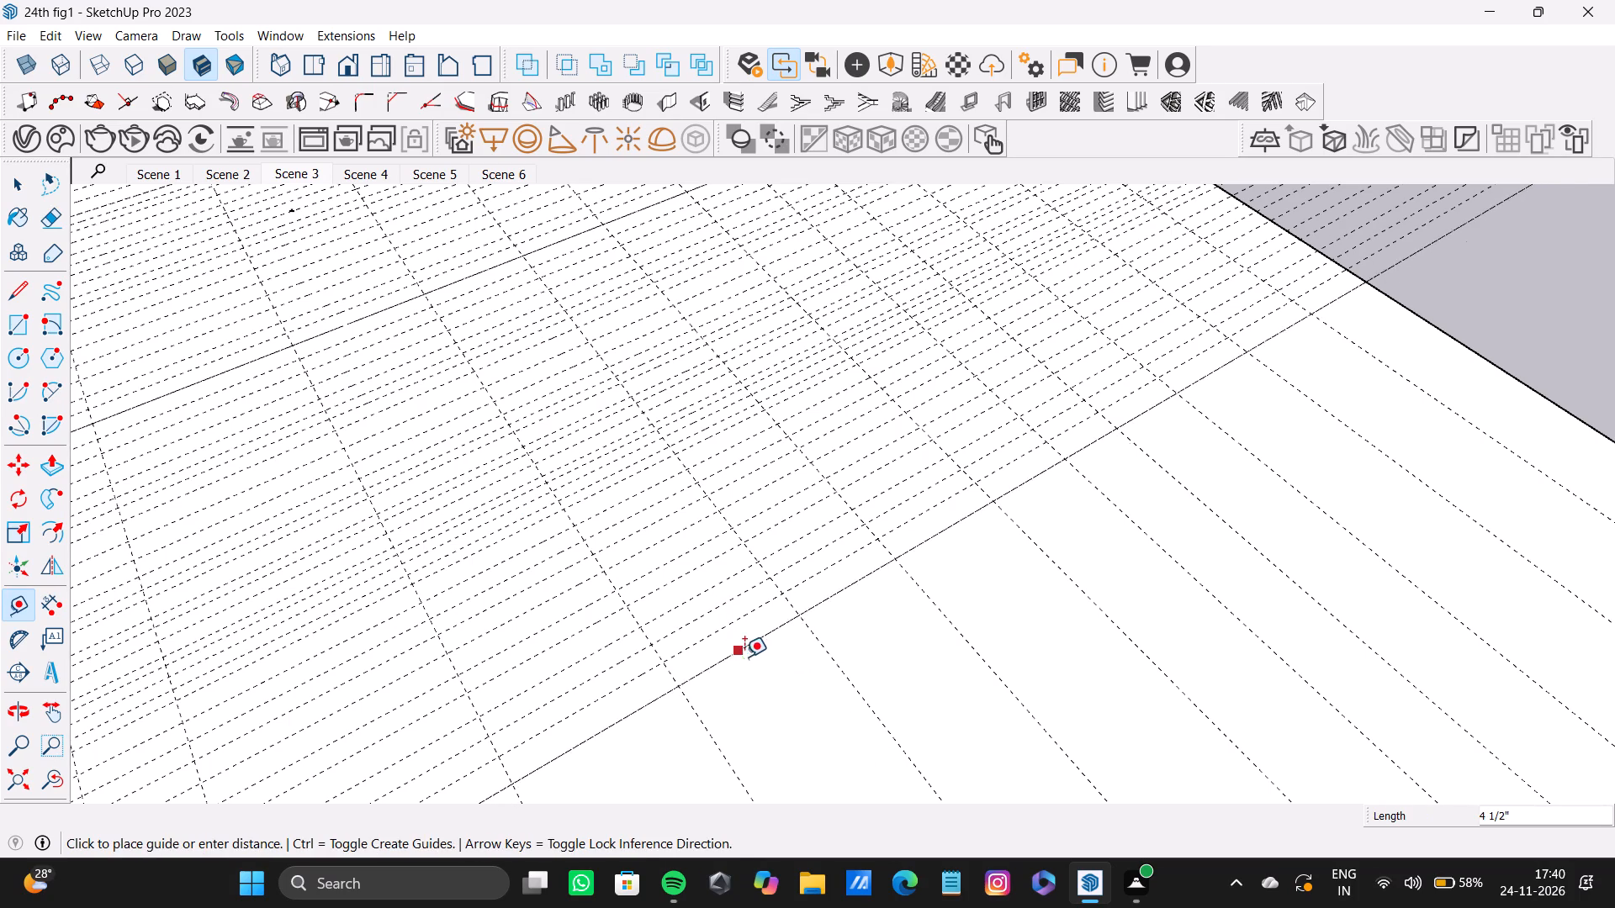
{"action": "double_click", "coordinate": [755, 678]}
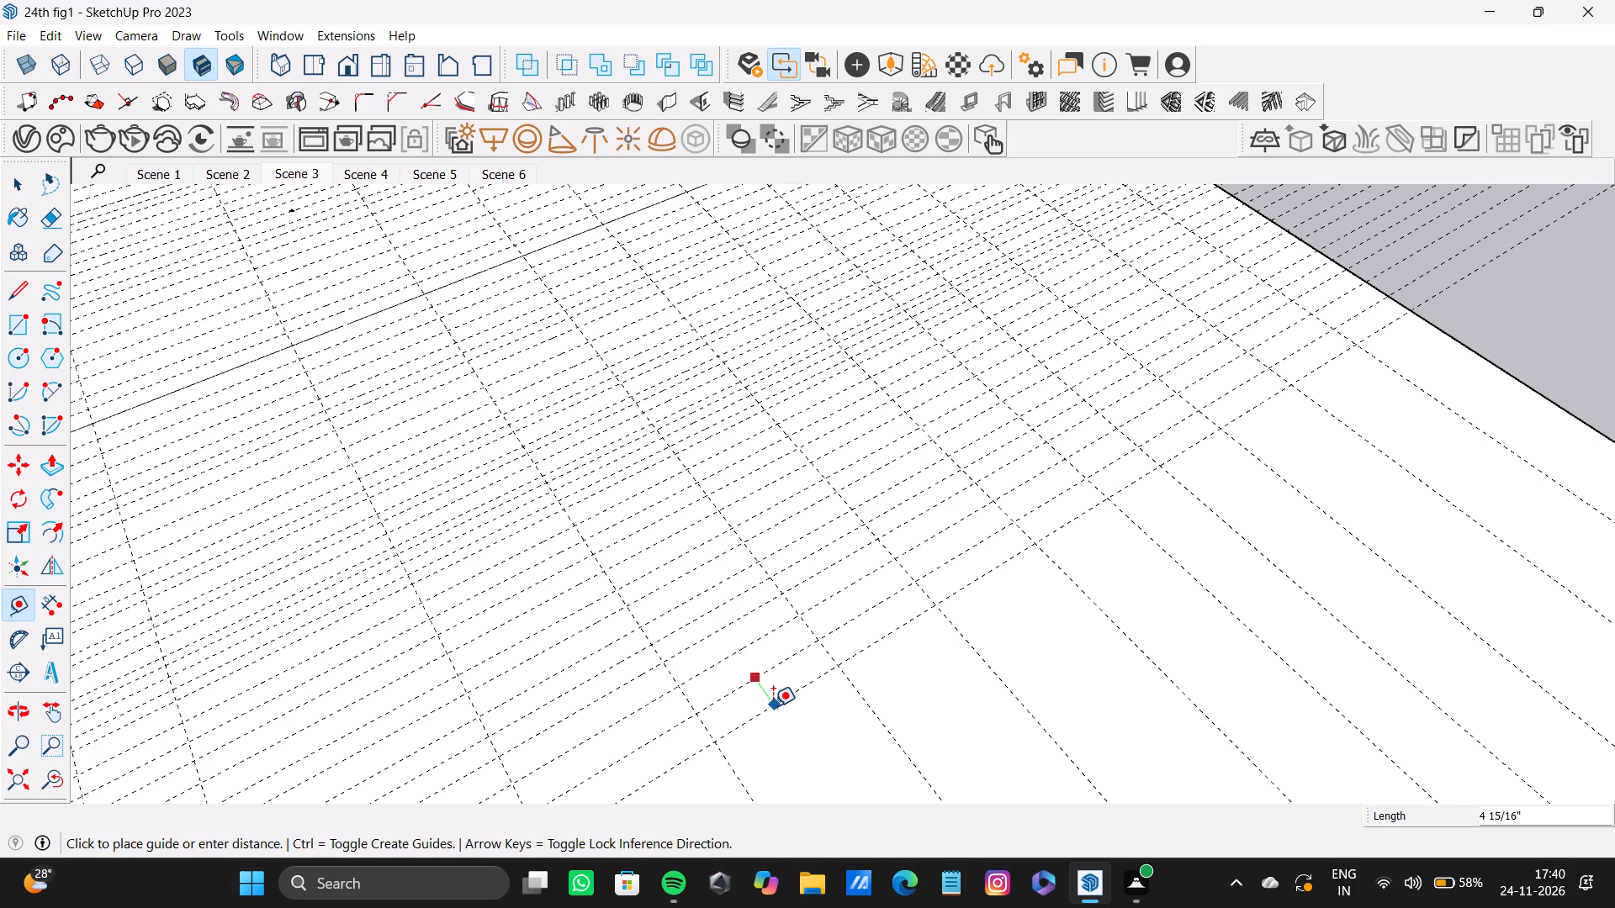
{"action": "double_click", "coordinate": [773, 706]}
{"action": "double_click", "coordinate": [793, 739]}
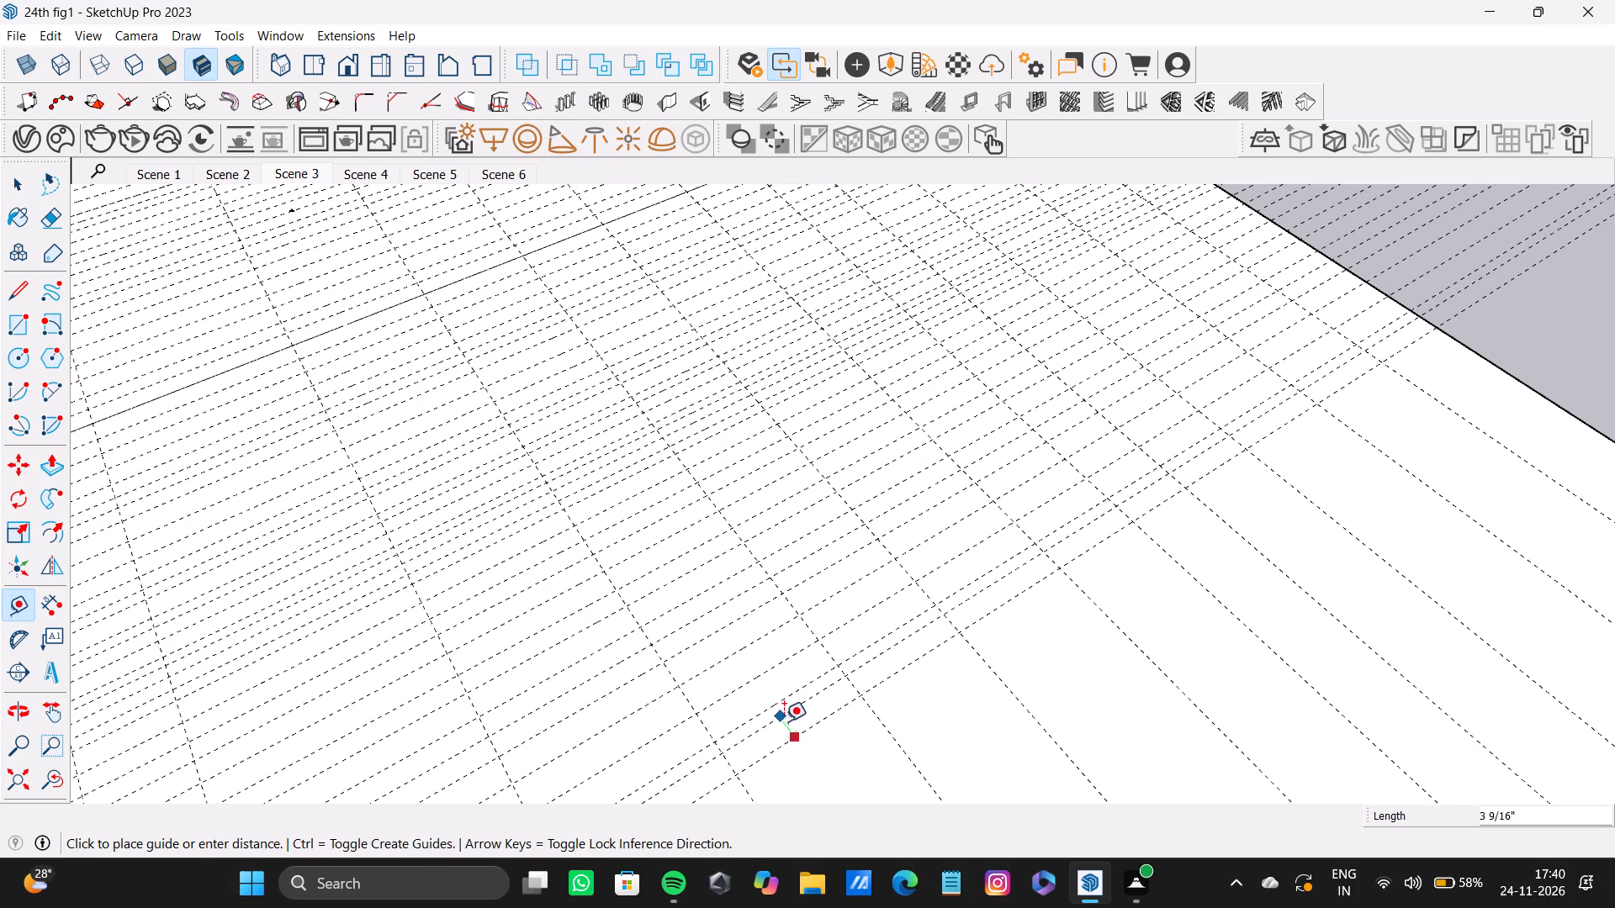
Fill the wider gaps just behind the outermost guide with in-between parallel guides, about 6" apart.
{"action": "double_click", "coordinate": [785, 722]}
{"action": "double_click", "coordinate": [758, 693]}
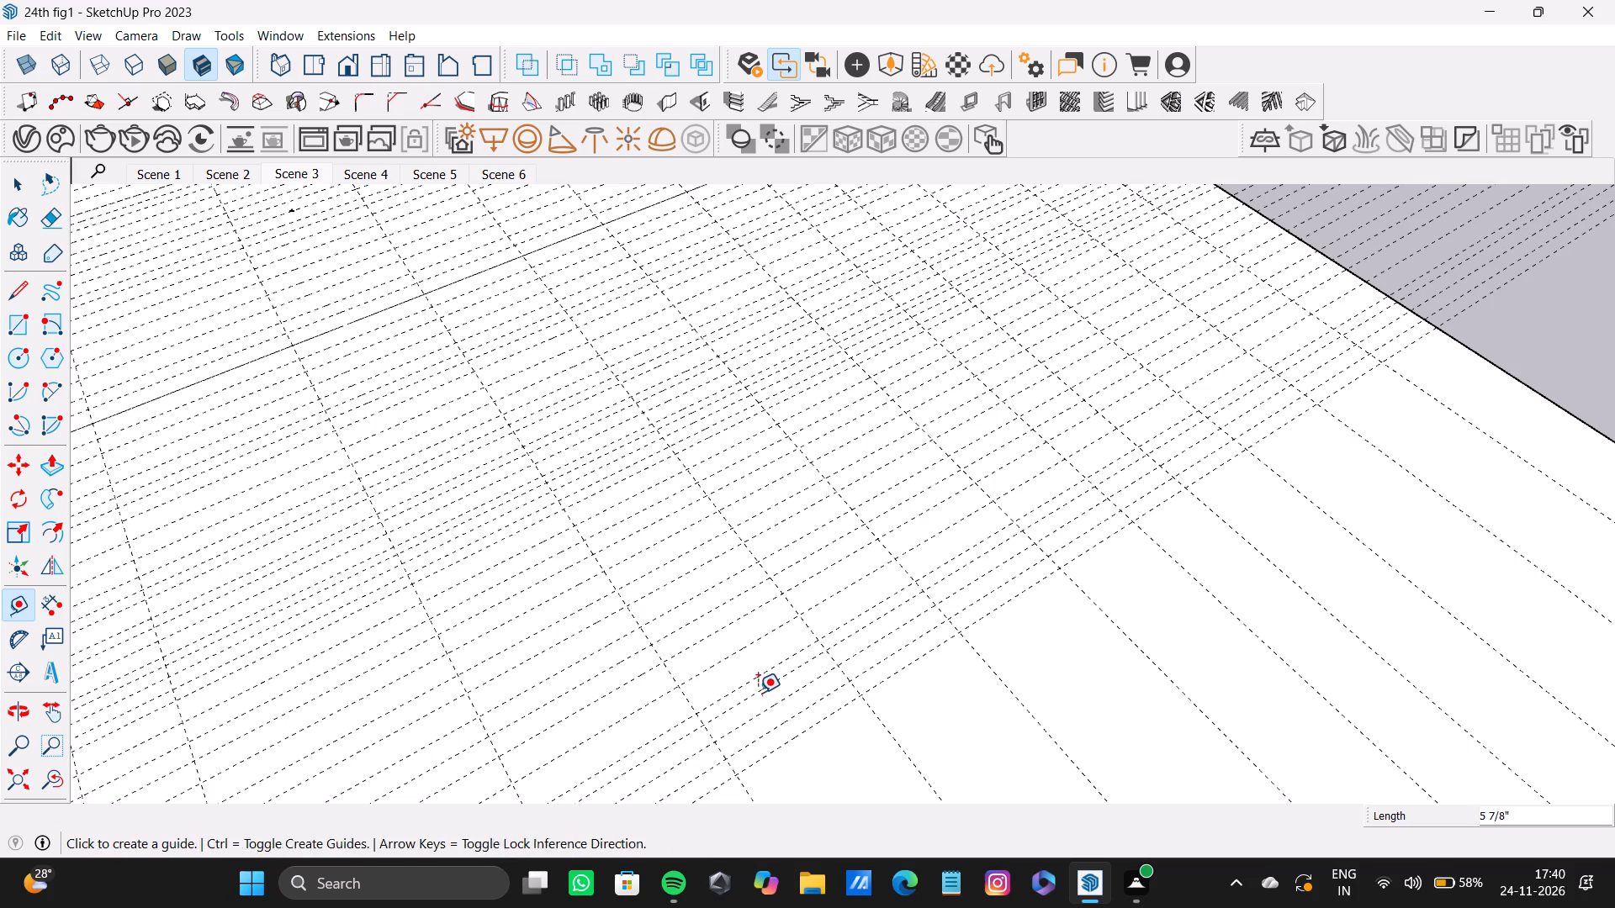
{"action": "double_click", "coordinate": [742, 670]}
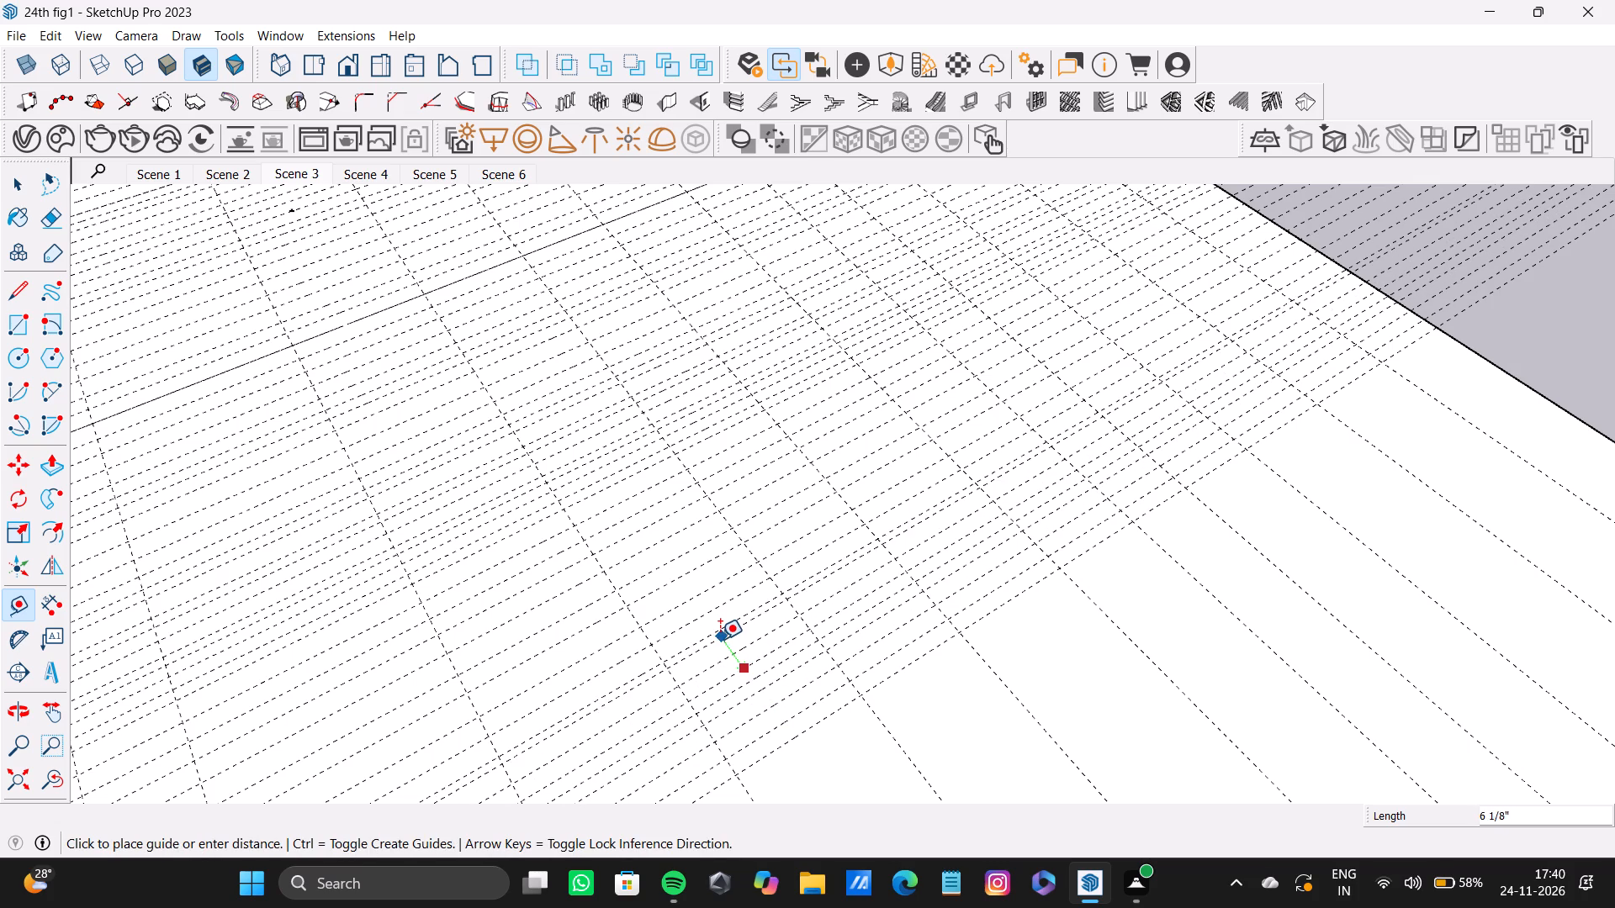
{"action": "left_click", "coordinate": [723, 640]}
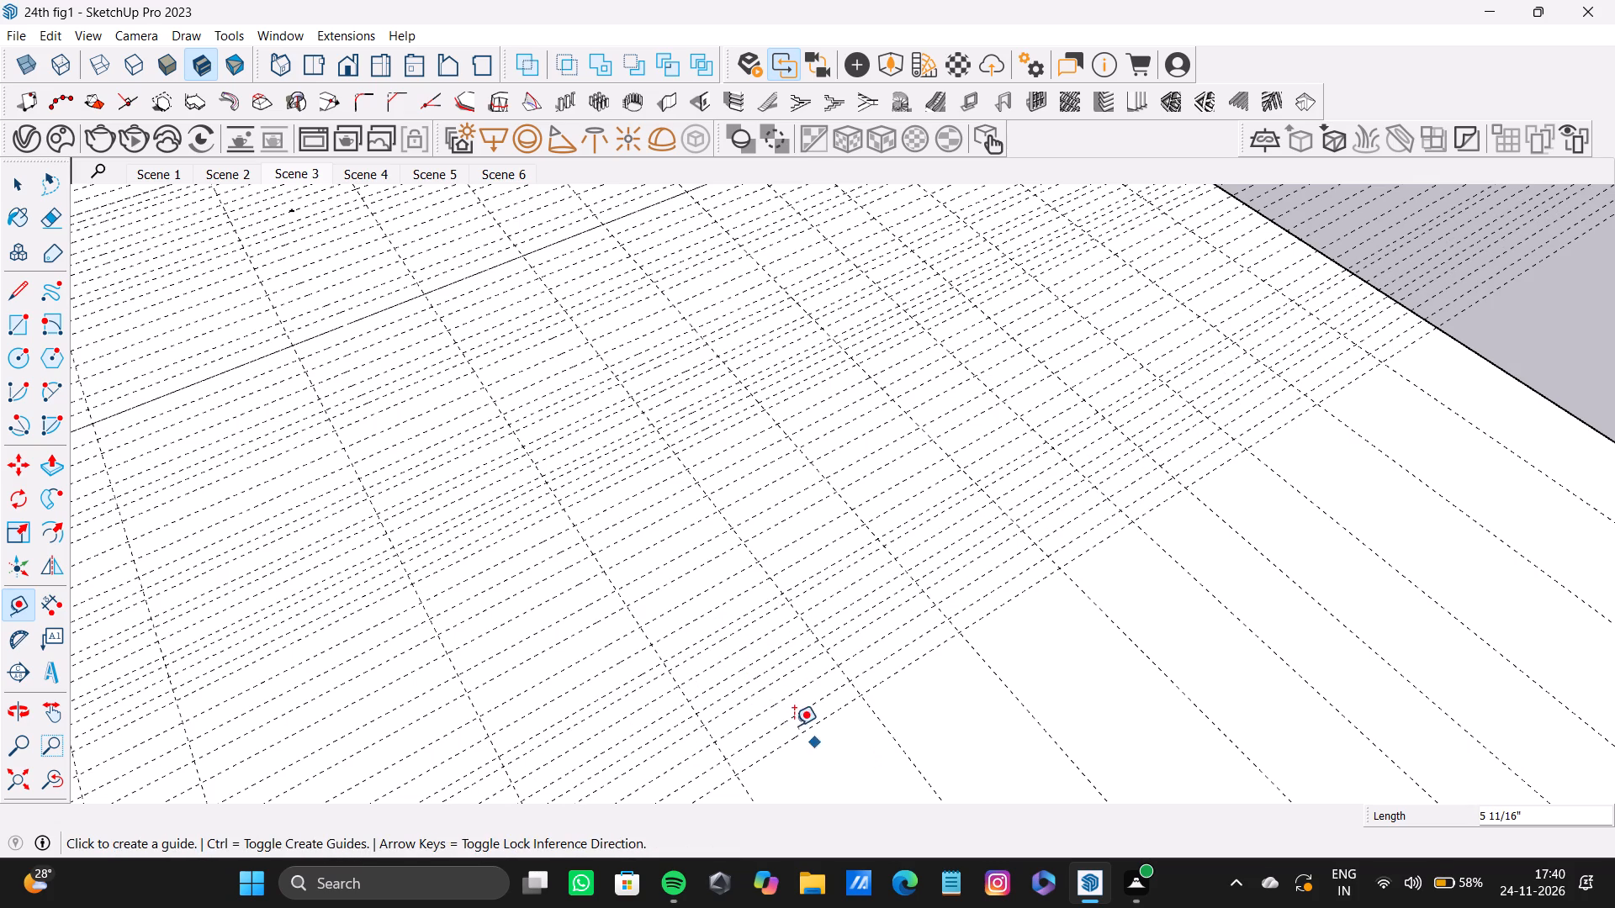
Extend the row outward from its outermost guide with further parallel guides, about 3" apart.
{"action": "left_click", "coordinate": [806, 730]}
{"action": "double_click", "coordinate": [818, 745]}
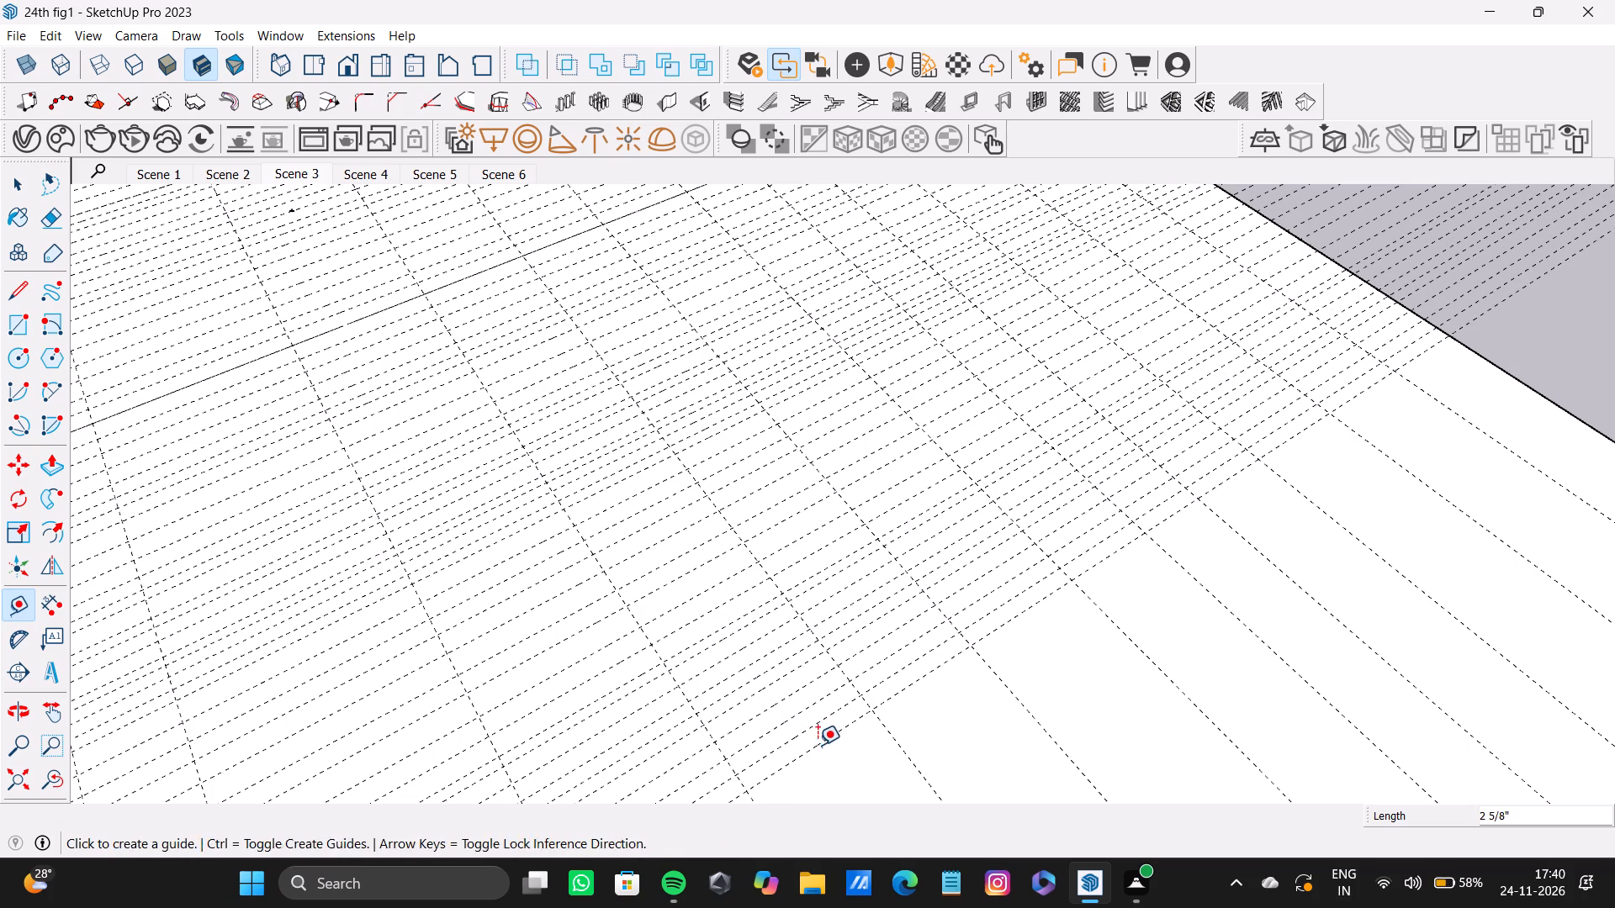
{"action": "left_click", "coordinate": [832, 758]}
{"action": "left_click_drag", "start_coordinate": [832, 758], "coordinate": [842, 766]}
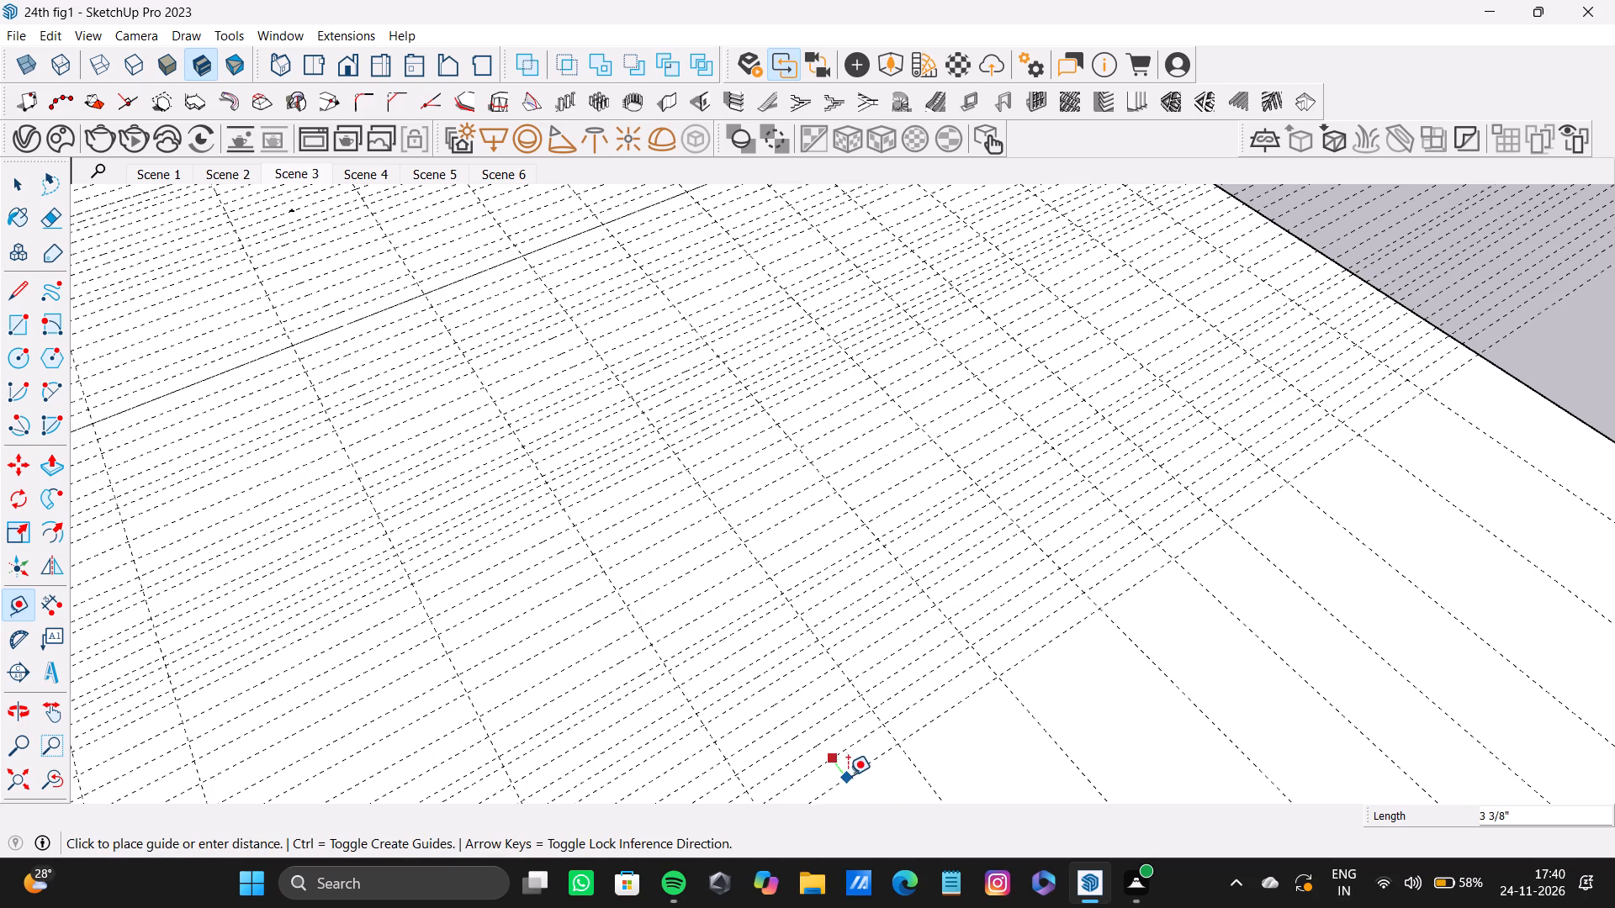
{"action": "double_click", "coordinate": [846, 773]}
{"action": "double_click", "coordinate": [871, 785]}
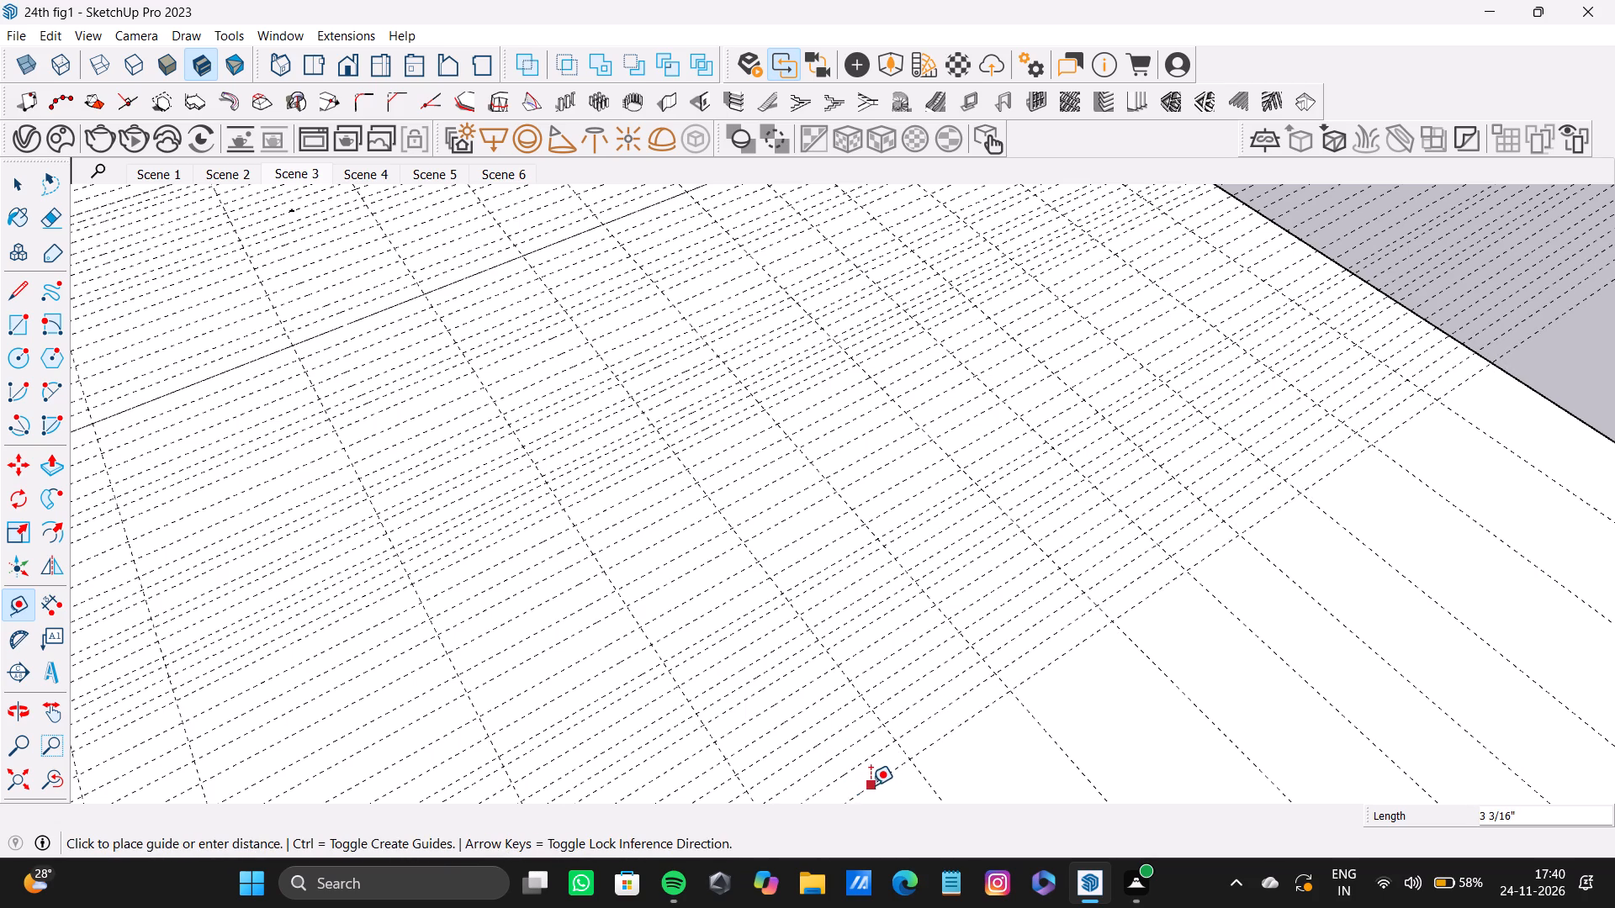
{"action": "left_click", "coordinate": [900, 794]}
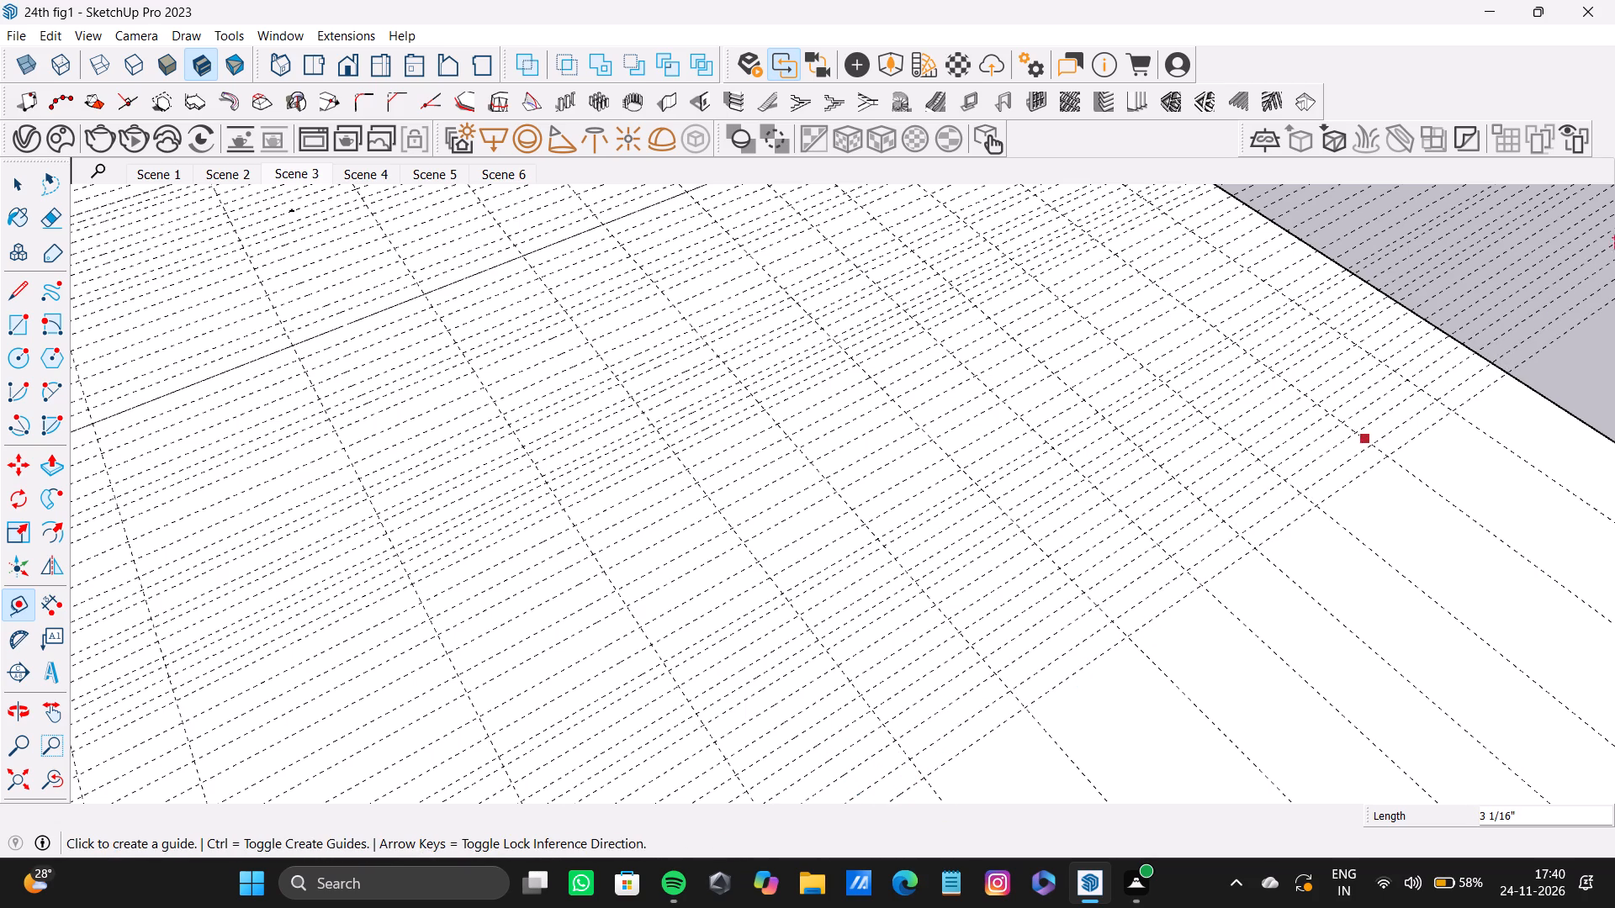
{"action": "left_click", "coordinate": [1427, 427]}
{"action": "double_click", "coordinate": [1448, 436]}
{"action": "left_click", "coordinate": [1461, 447]}
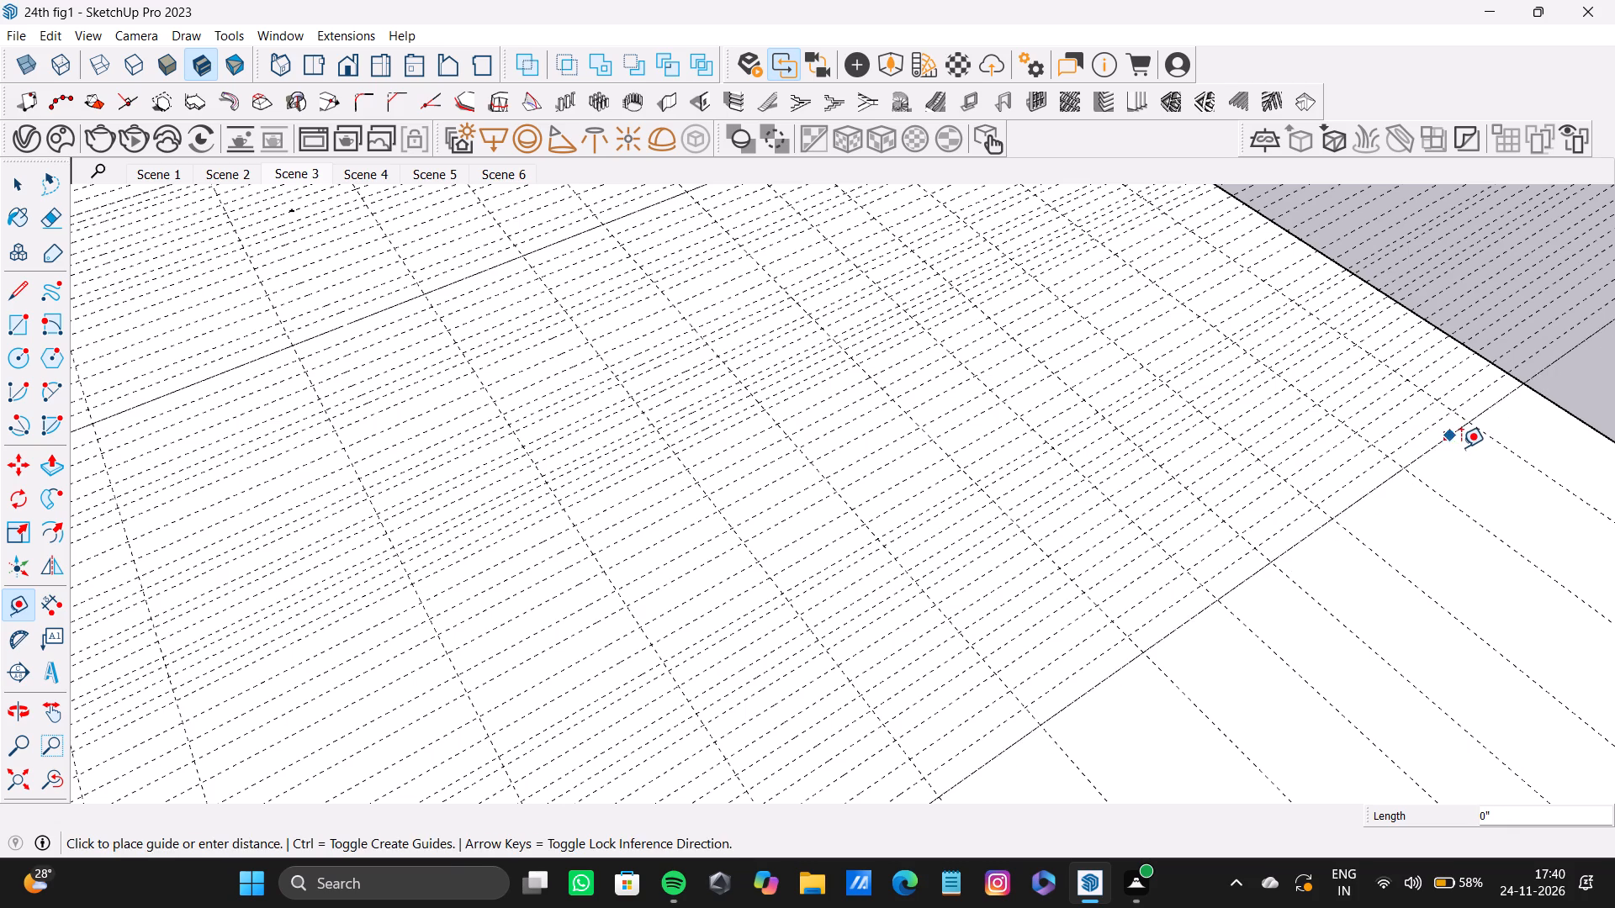
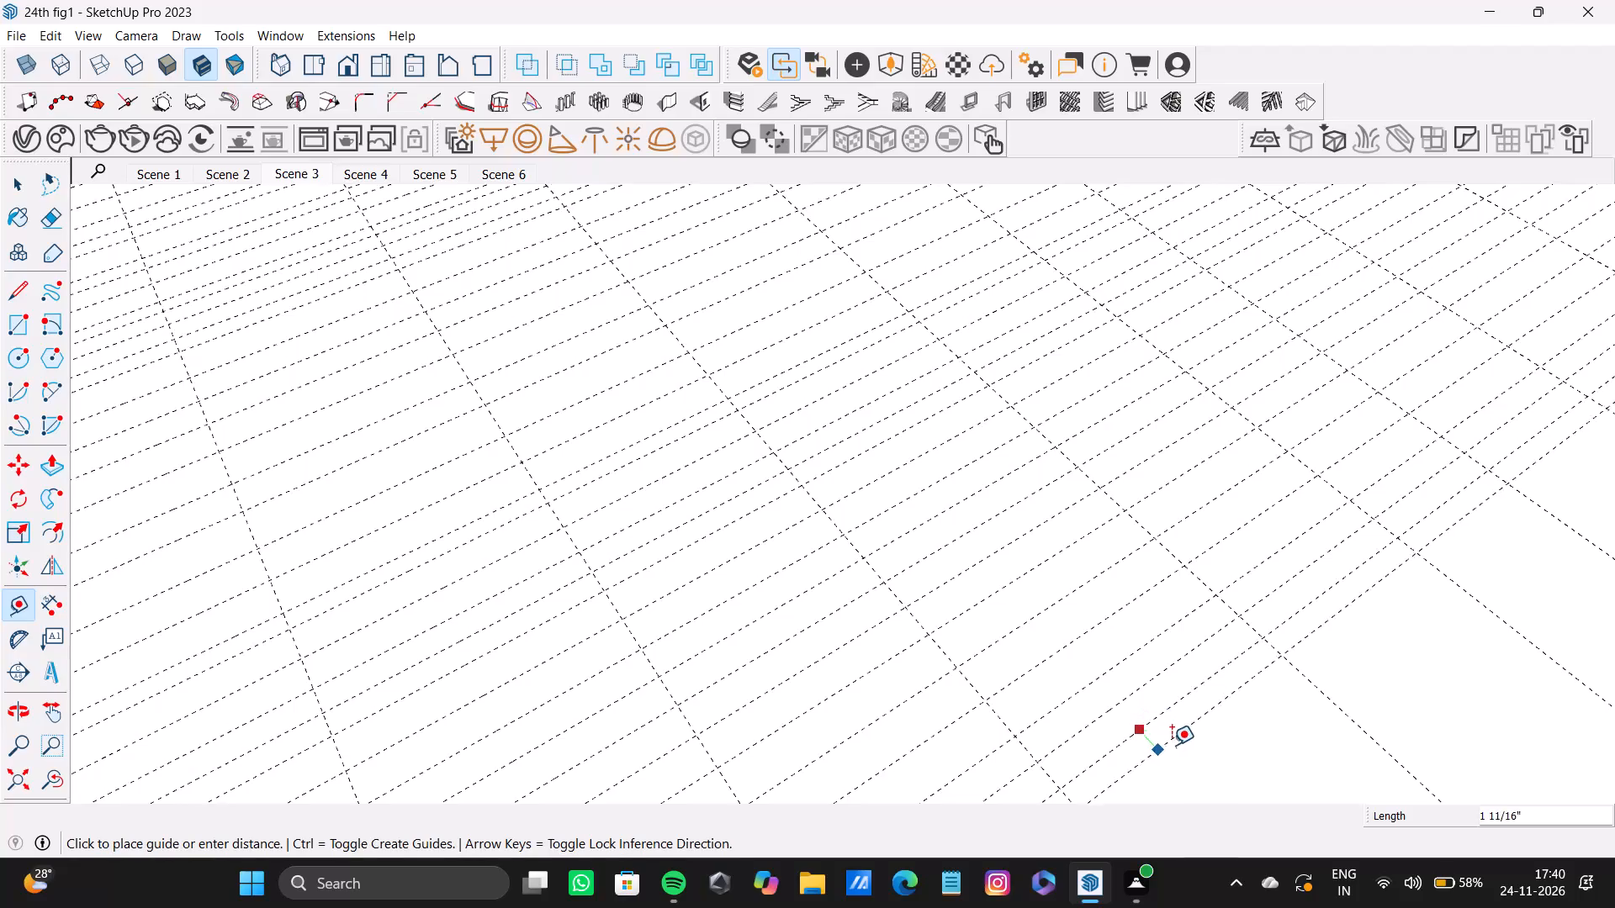
Continue the row of parallel guides outward from its outermost guide, spacing them about 1 3/8" to 2 1/2" apart.
{"action": "double_click", "coordinate": [1178, 750]}
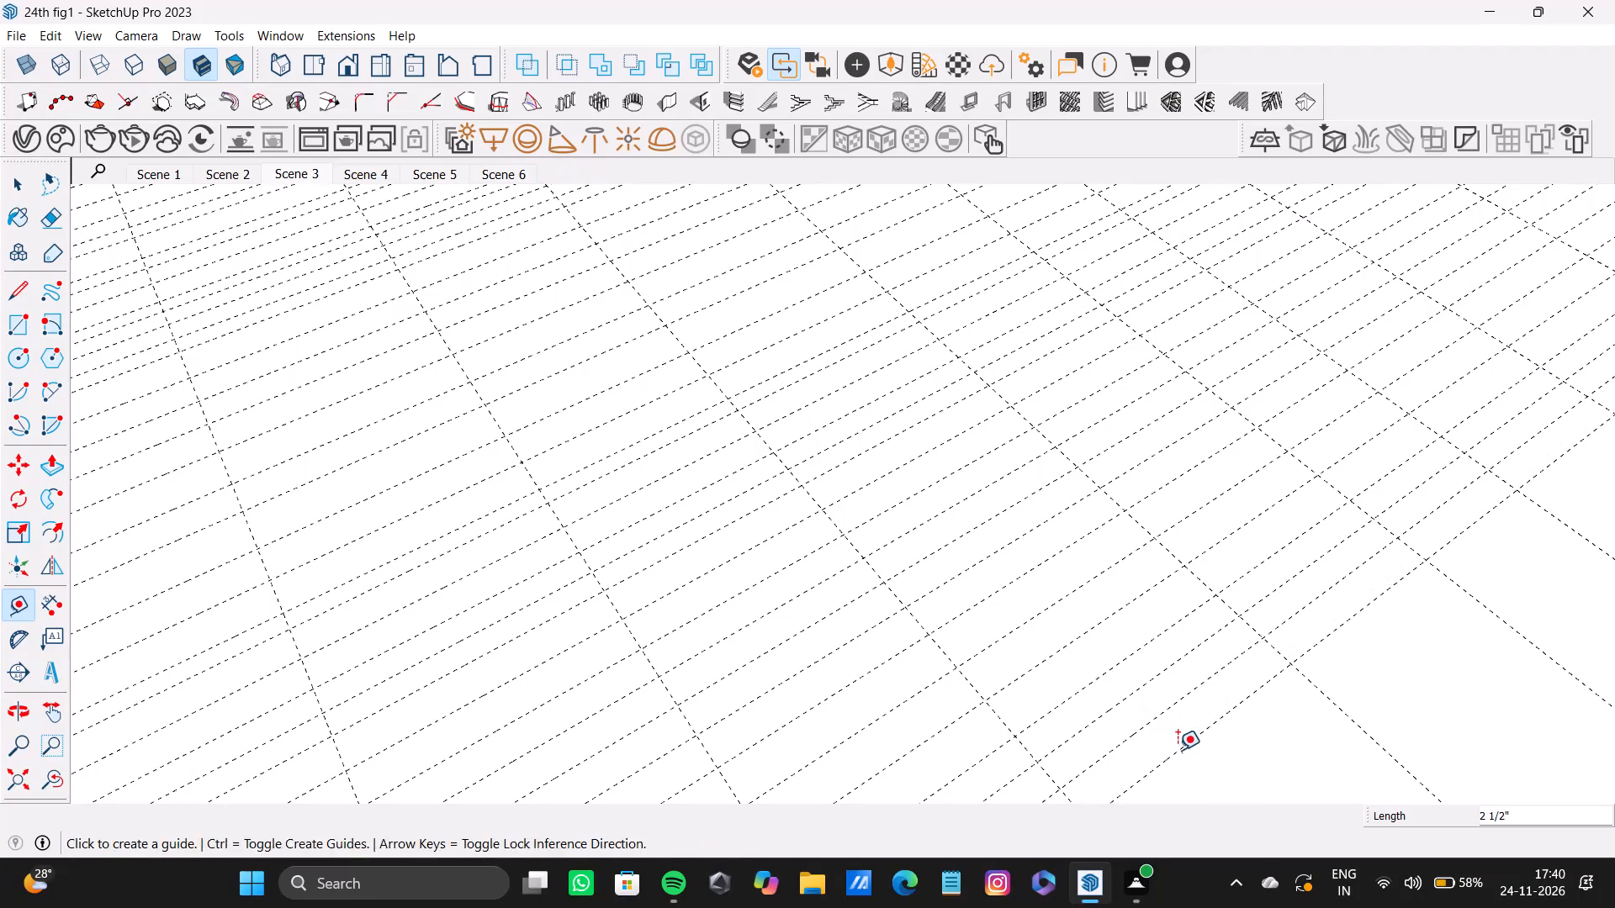
{"action": "double_click", "coordinate": [1221, 773]}
{"action": "left_click", "coordinate": [1252, 779]}
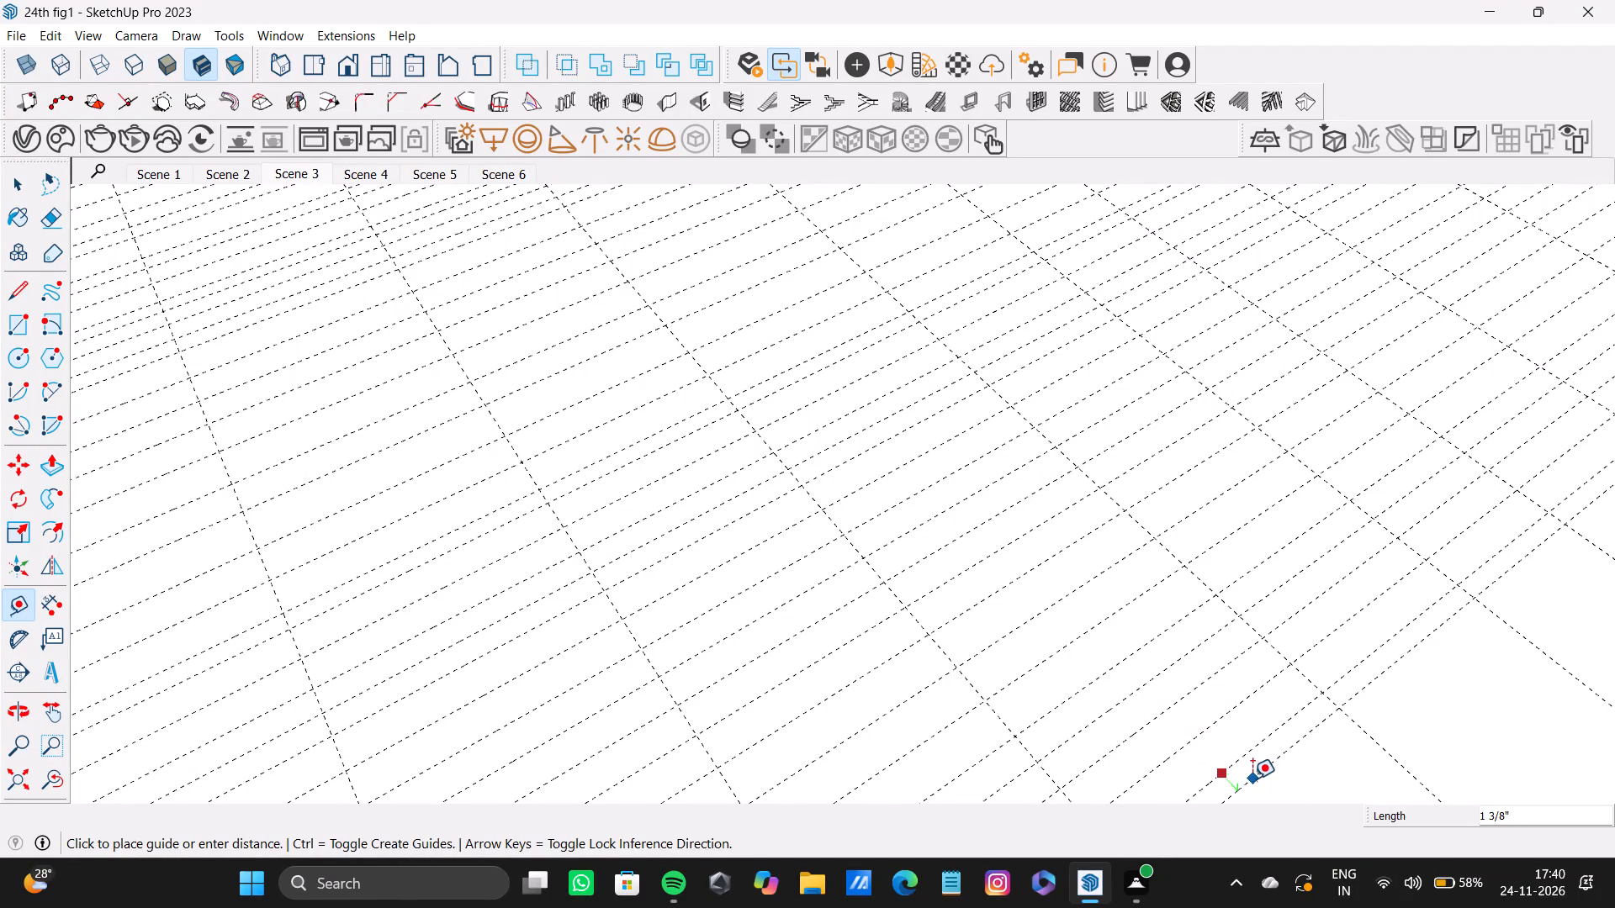
{"action": "scroll", "coordinate": [1120, 735], "scroll_direction": "down", "scroll_amount": 7}
{"action": "middle_click_drag", "start_coordinate": [1120, 726], "coordinate": [945, 489], "text": "shift"}
{"action": "scroll", "coordinate": [1078, 597], "scroll_direction": "up", "scroll_amount": 4}
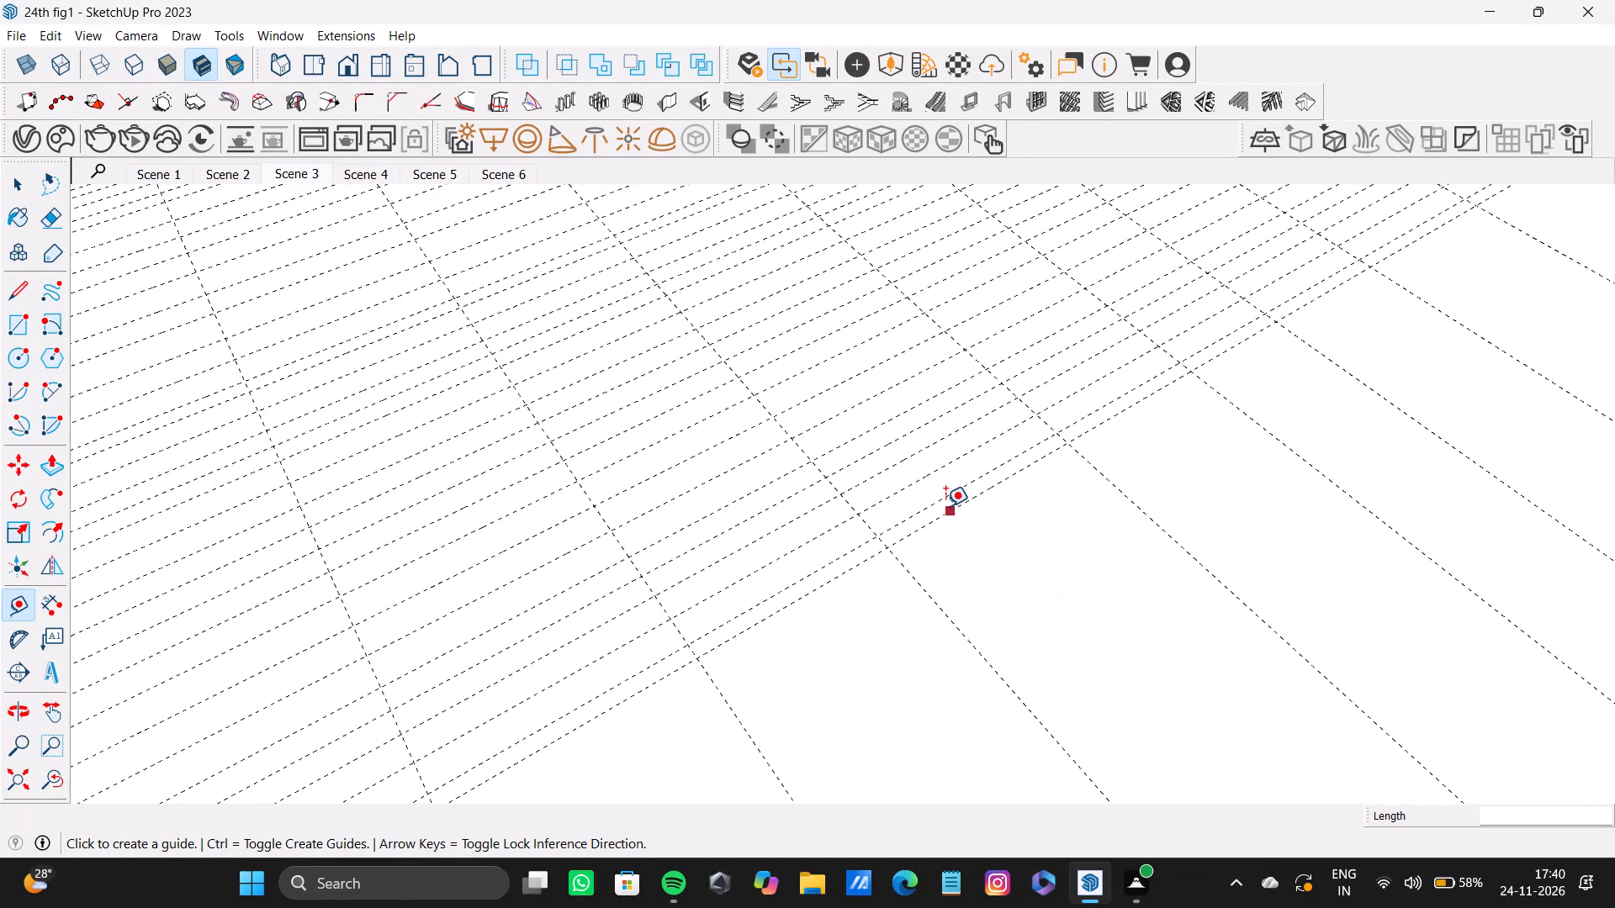
{"action": "left_click", "coordinate": [950, 507]}
{"action": "double_click", "coordinate": [966, 532]}
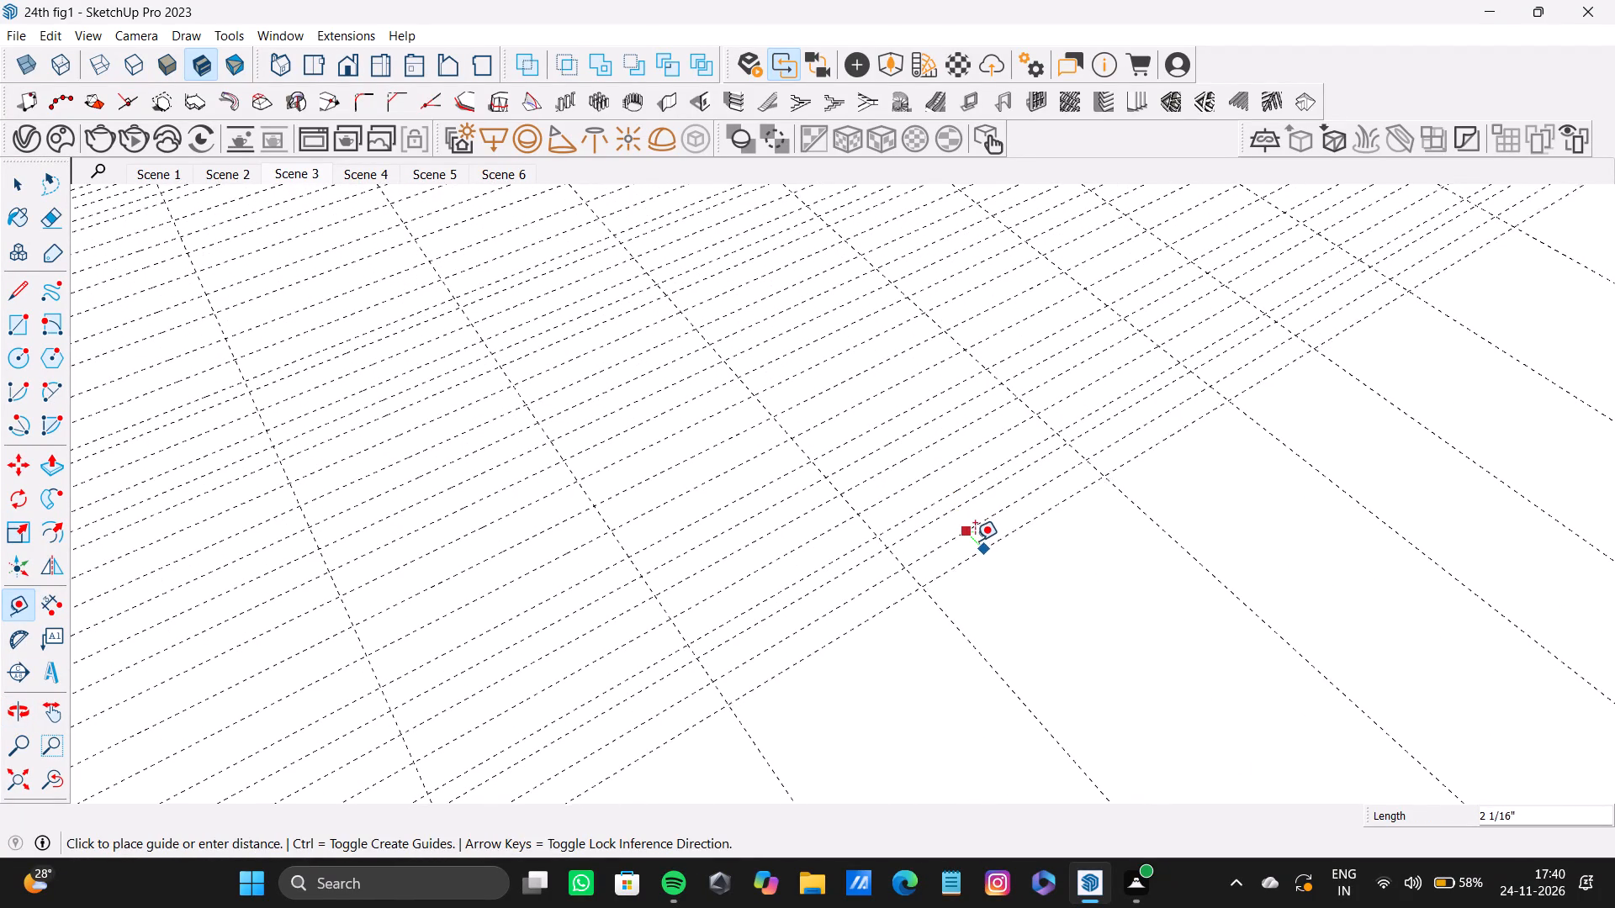
{"action": "double_click", "coordinate": [982, 554]}
{"action": "double_click", "coordinate": [1004, 573]}
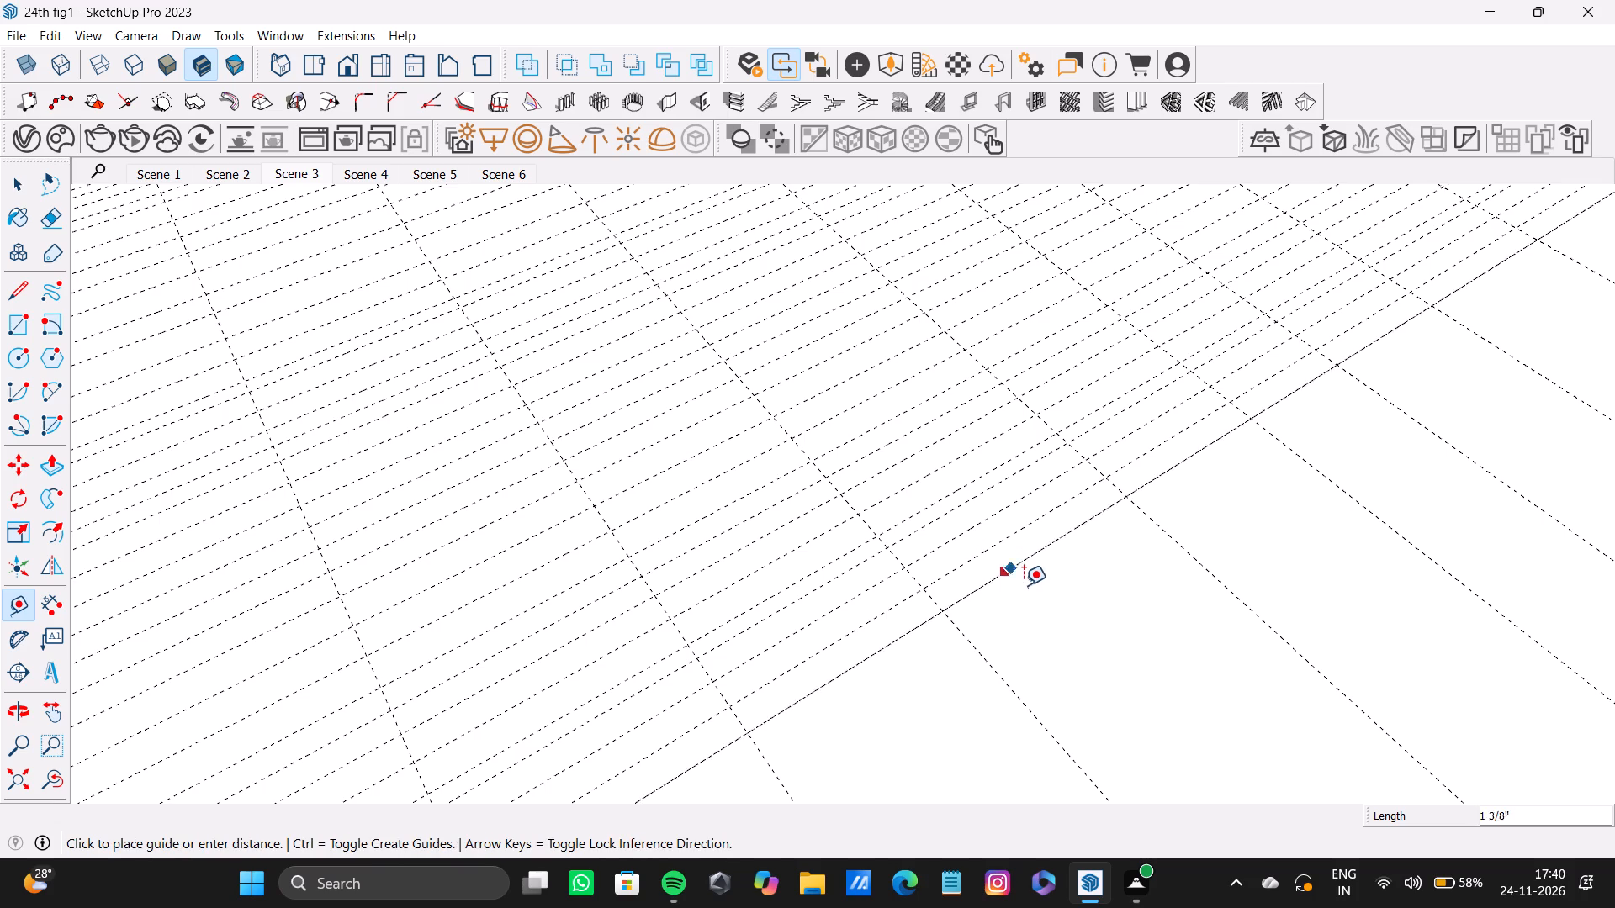
{"action": "double_click", "coordinate": [1019, 587]}
{"action": "double_click", "coordinate": [1035, 604]}
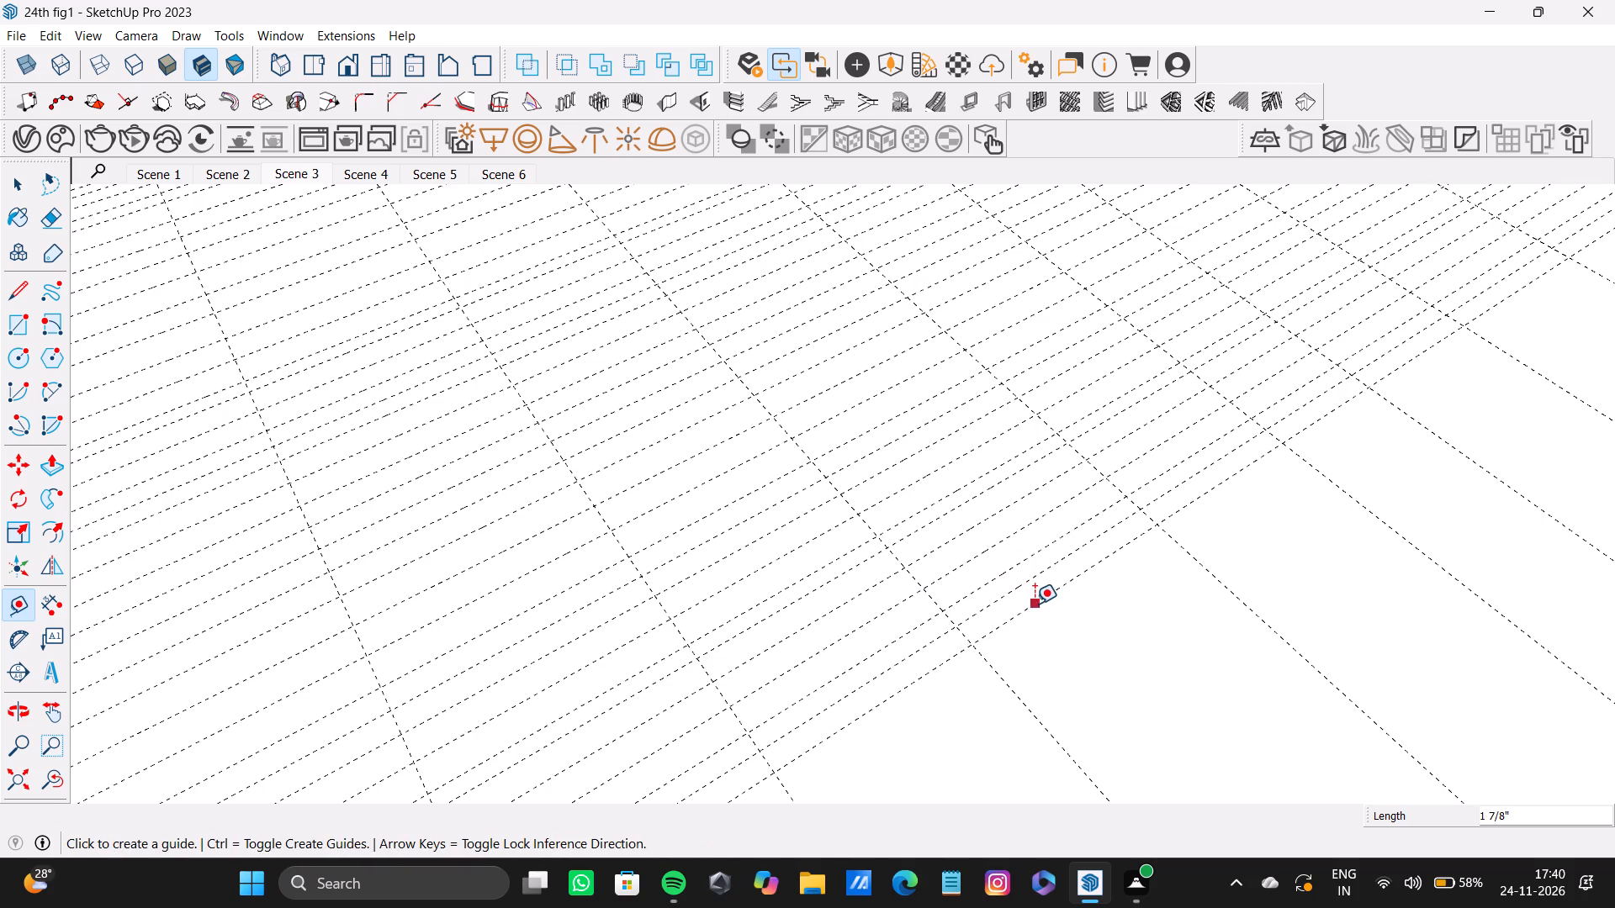
Add a few more parallel guides beyond the outermost one, about 1 5/8" to 2" apart.
{"action": "left_click", "coordinate": [1058, 632]}
{"action": "left_click", "coordinate": [1057, 637]}
{"action": "double_click", "coordinate": [1064, 655]}
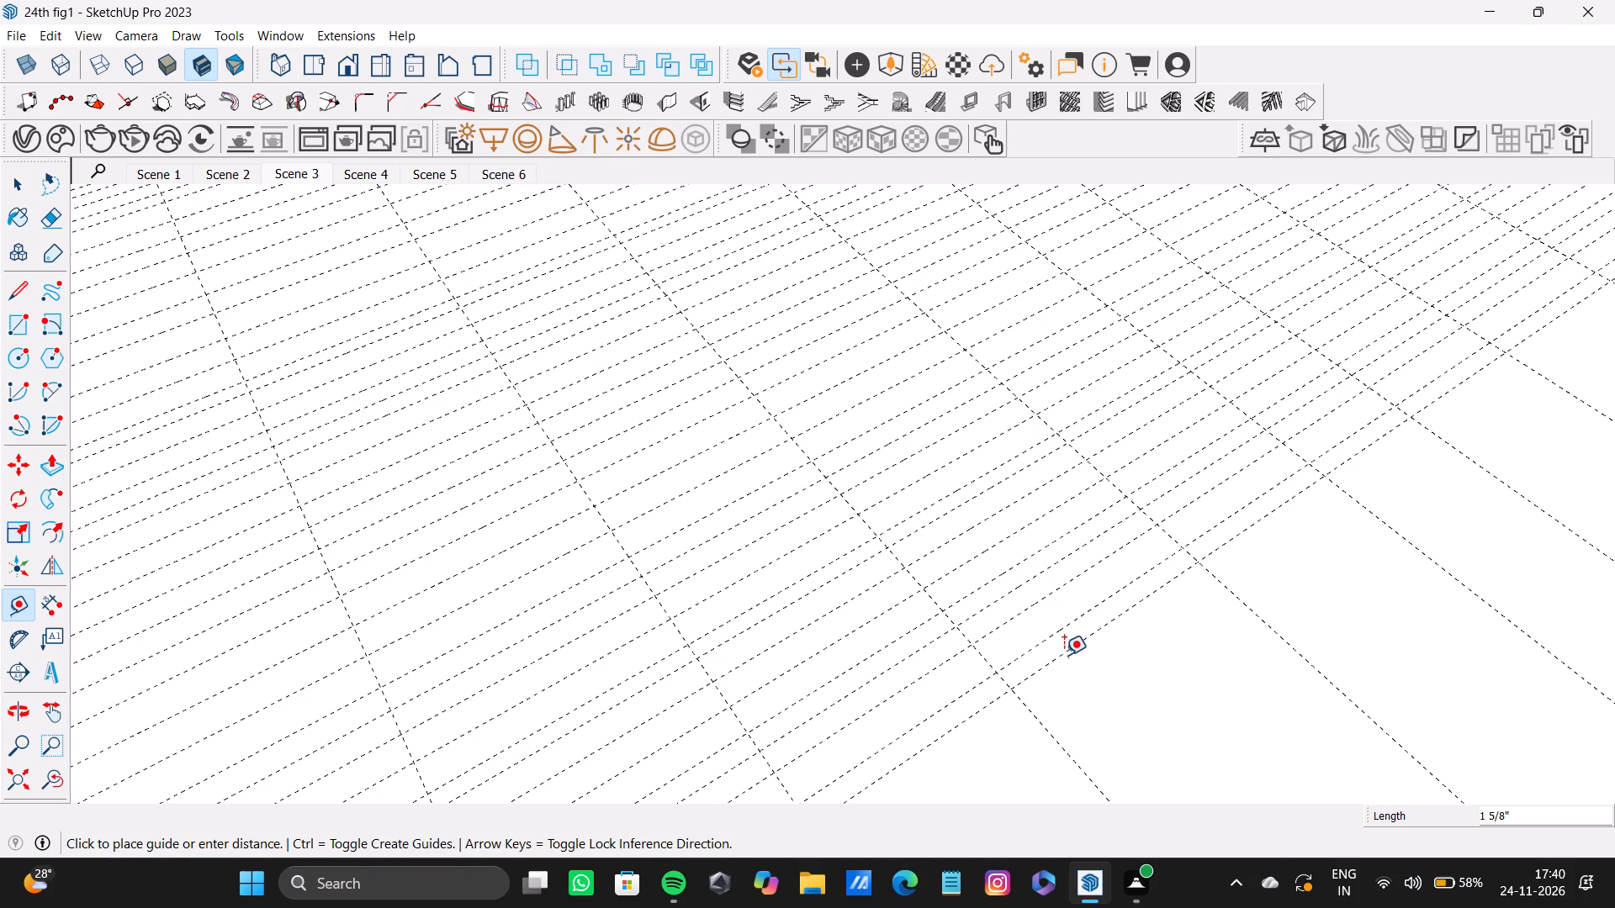
{"action": "double_click", "coordinate": [1095, 668]}
{"action": "double_click", "coordinate": [1115, 690]}
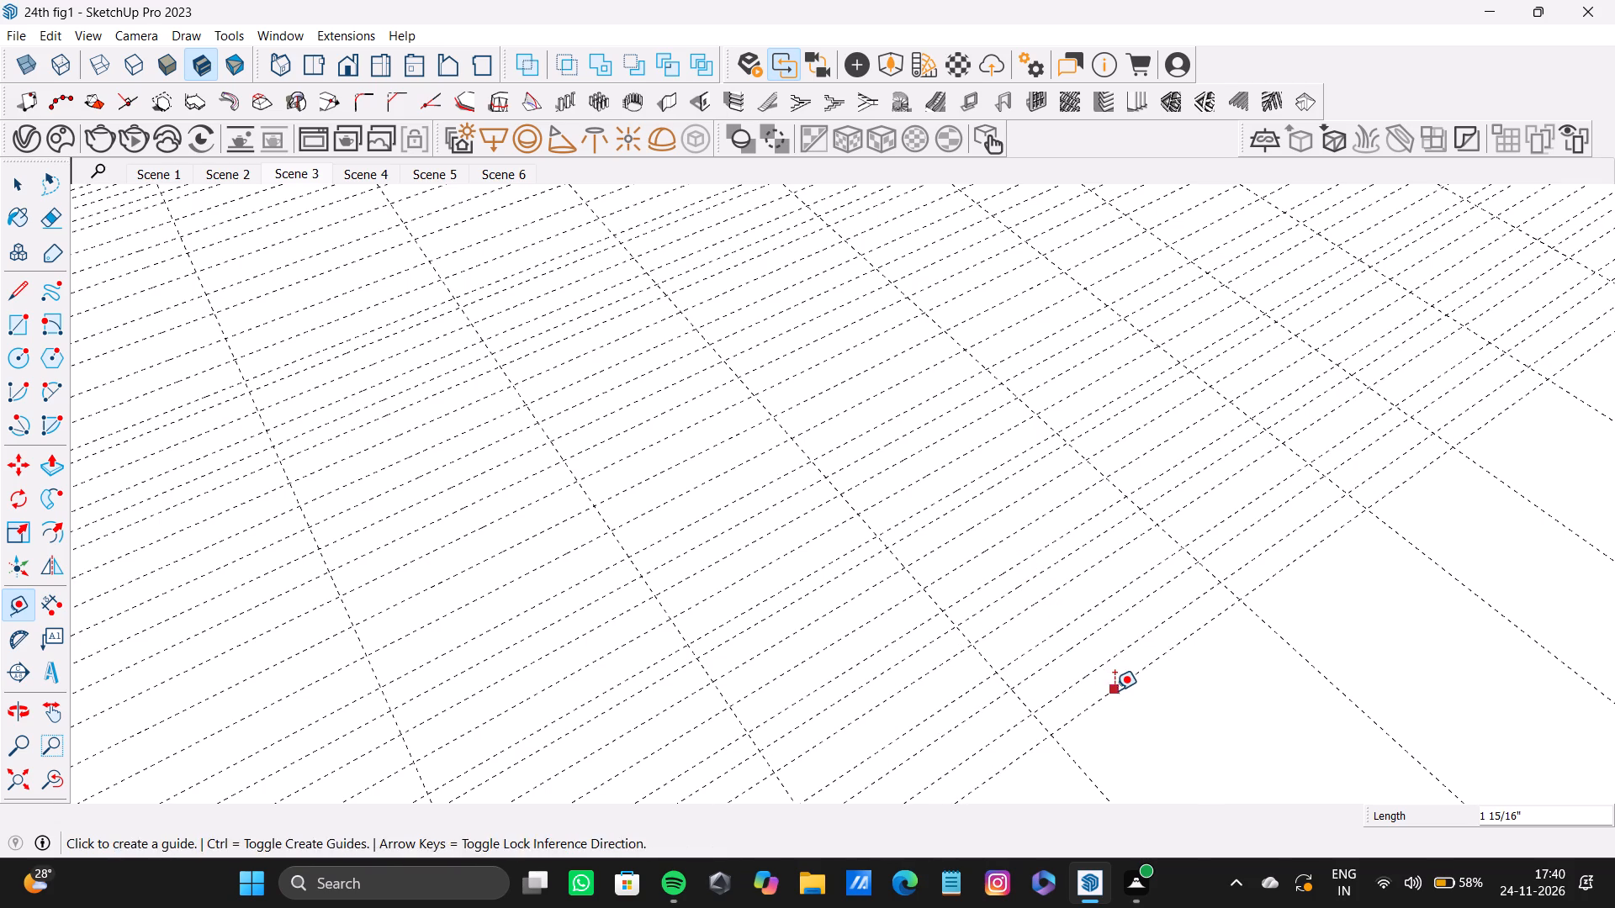
{"action": "left_click", "coordinate": [1143, 715]}
Extend the guide row toward the rectangle's uncovered end edge with parallel guides spaced about 4" to 7" apart.
{"action": "scroll", "coordinate": [1120, 709], "scroll_direction": "down", "scroll_amount": 20}
{"action": "scroll", "coordinate": [1120, 709], "scroll_direction": "down", "scroll_amount": 4}
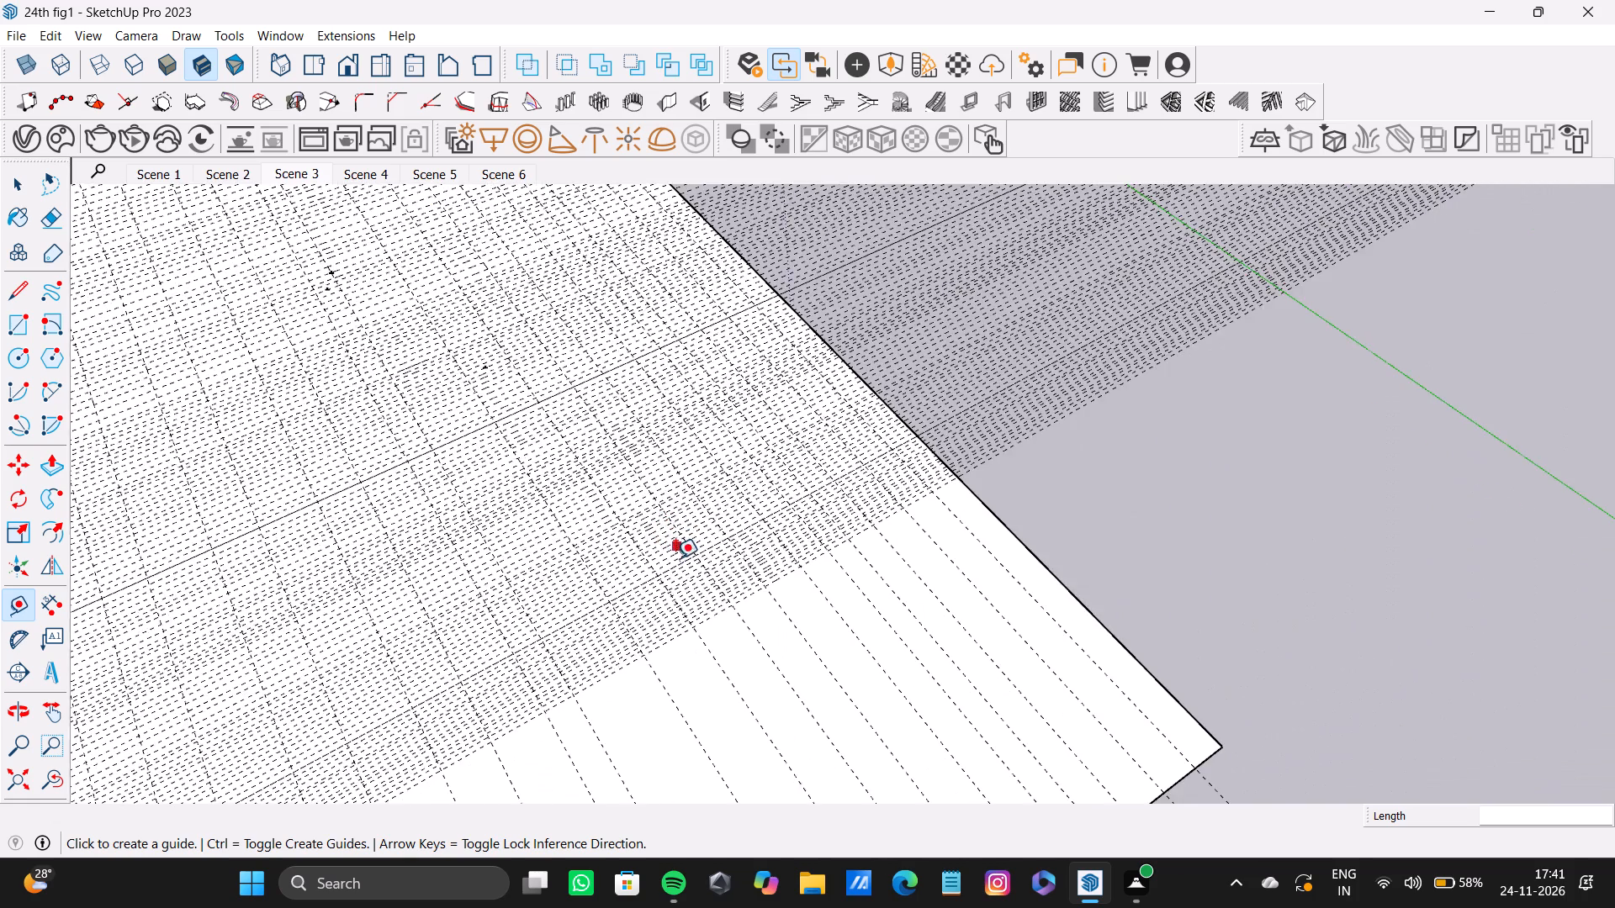
{"action": "scroll", "coordinate": [675, 558], "scroll_direction": "down", "scroll_amount": 11}
{"action": "middle_click_drag", "start_coordinate": [680, 557], "coordinate": [420, 746]}
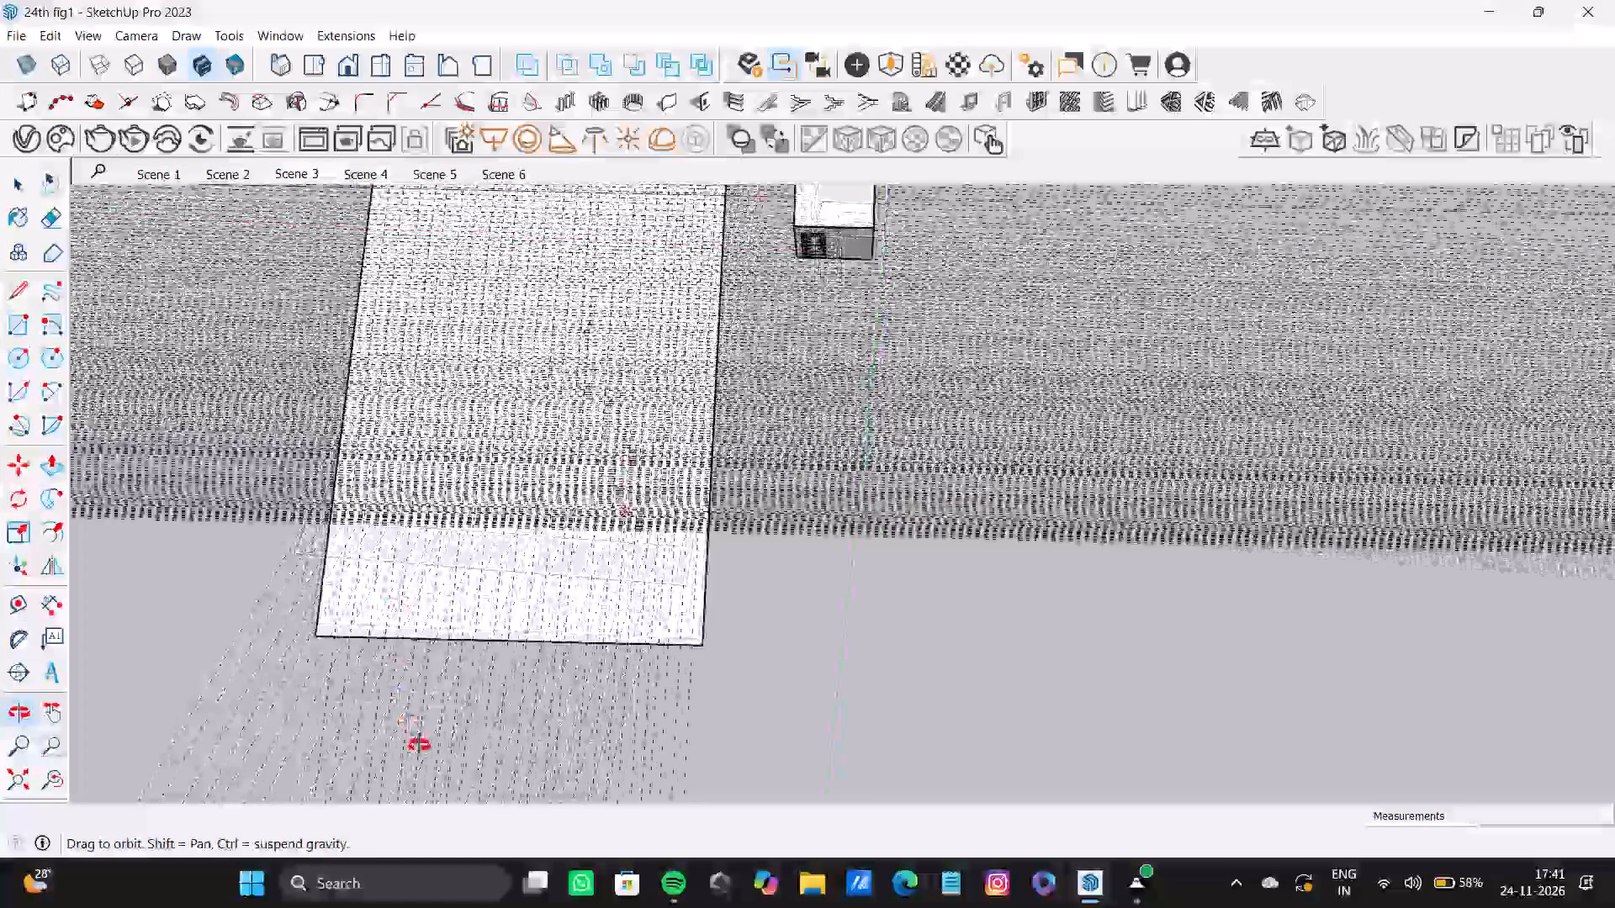
{"action": "middle_click_drag", "start_coordinate": [420, 746], "coordinate": [437, 736]}
{"action": "scroll", "coordinate": [596, 570], "scroll_direction": "up", "scroll_amount": 19}
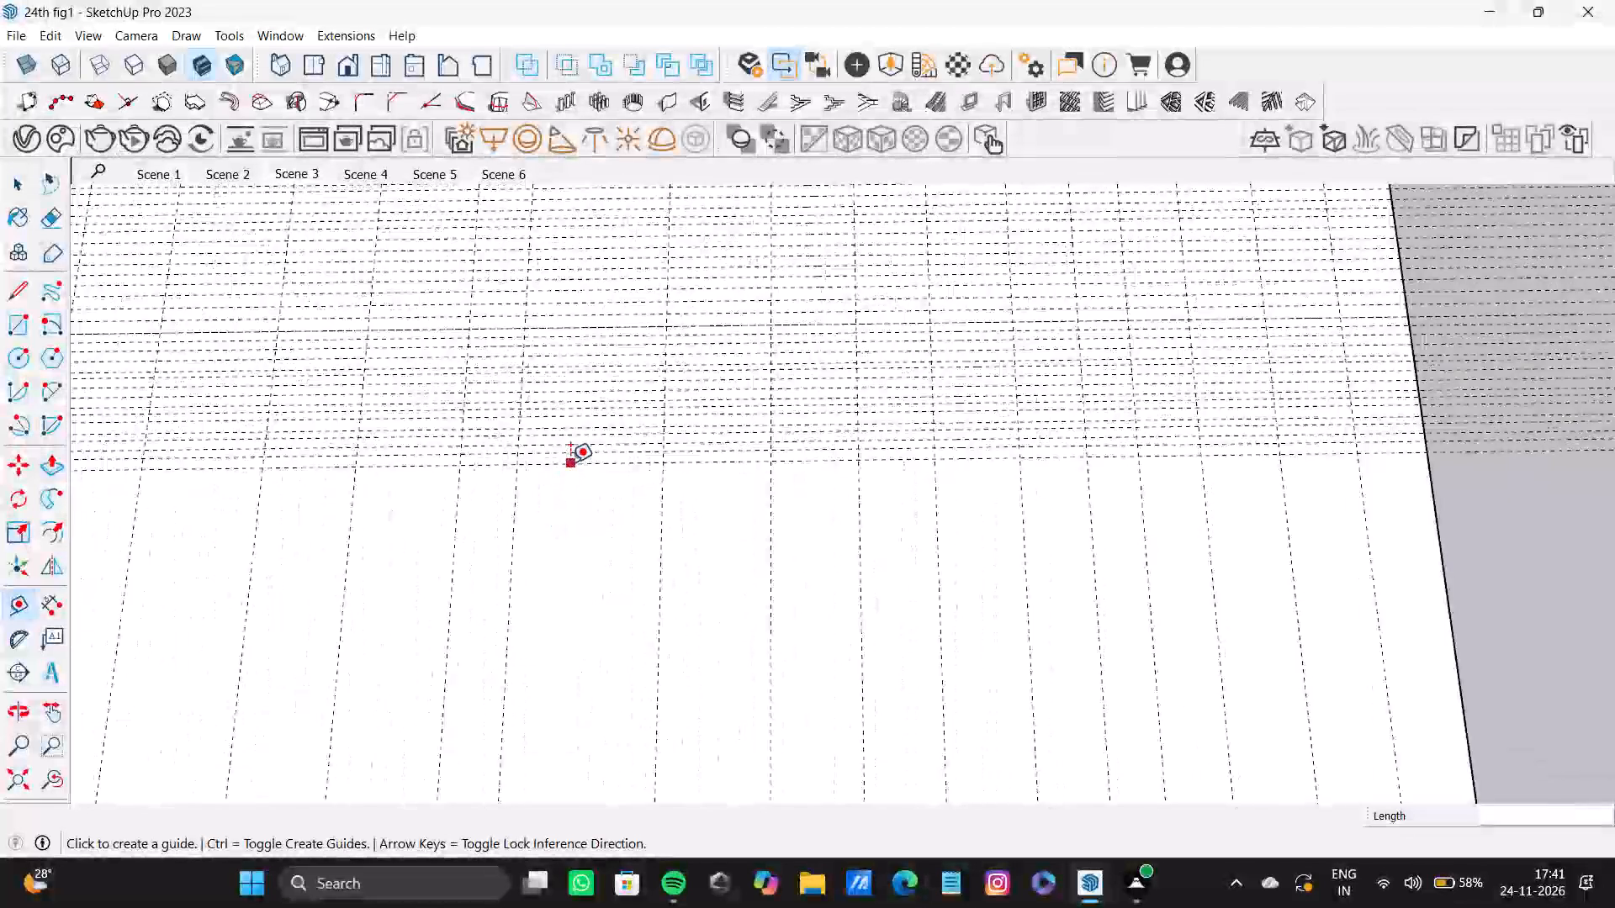
{"action": "left_click", "coordinate": [570, 462]}
{"action": "double_click", "coordinate": [580, 496]}
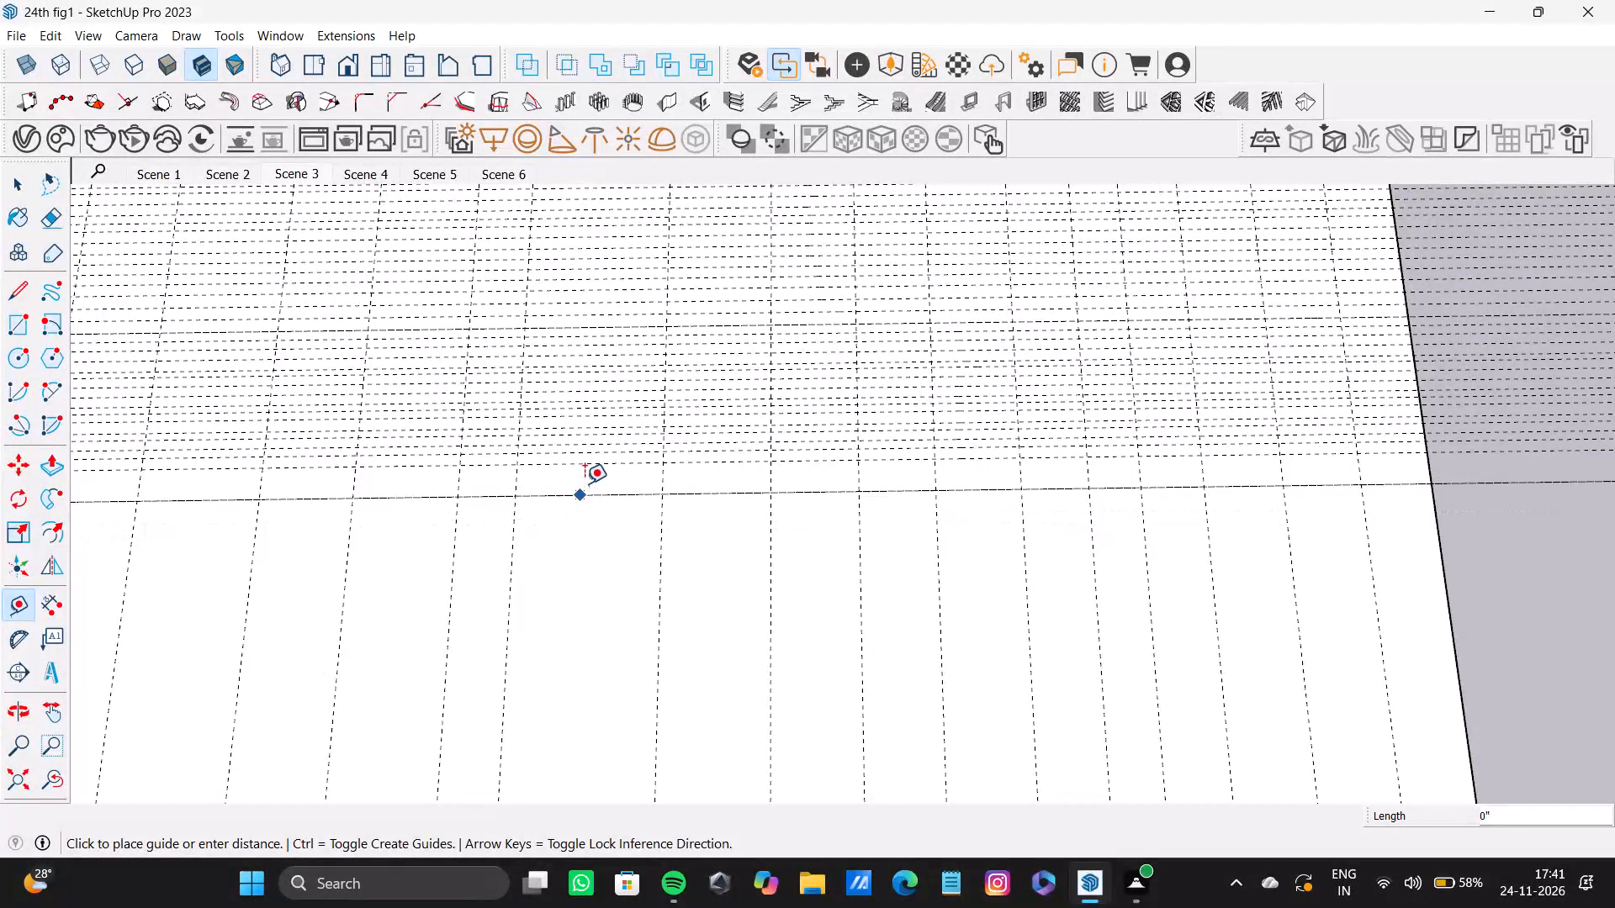
{"action": "left_click", "coordinate": [585, 479]}
{"action": "left_click", "coordinate": [604, 498]}
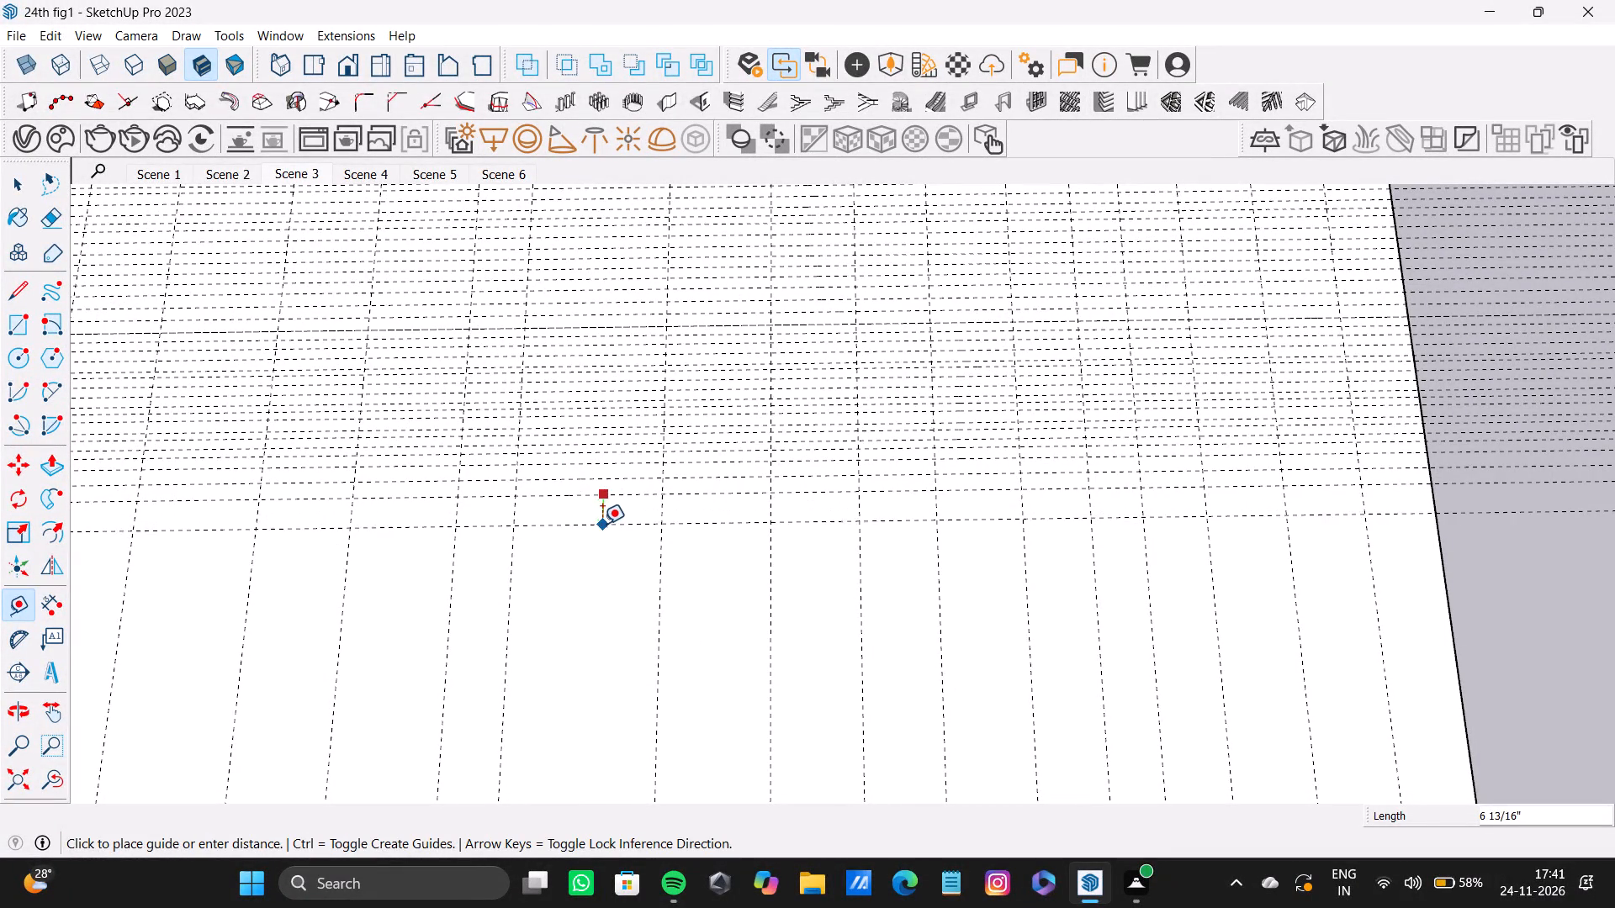
{"action": "double_click", "coordinate": [606, 515]}
{"action": "double_click", "coordinate": [615, 535]}
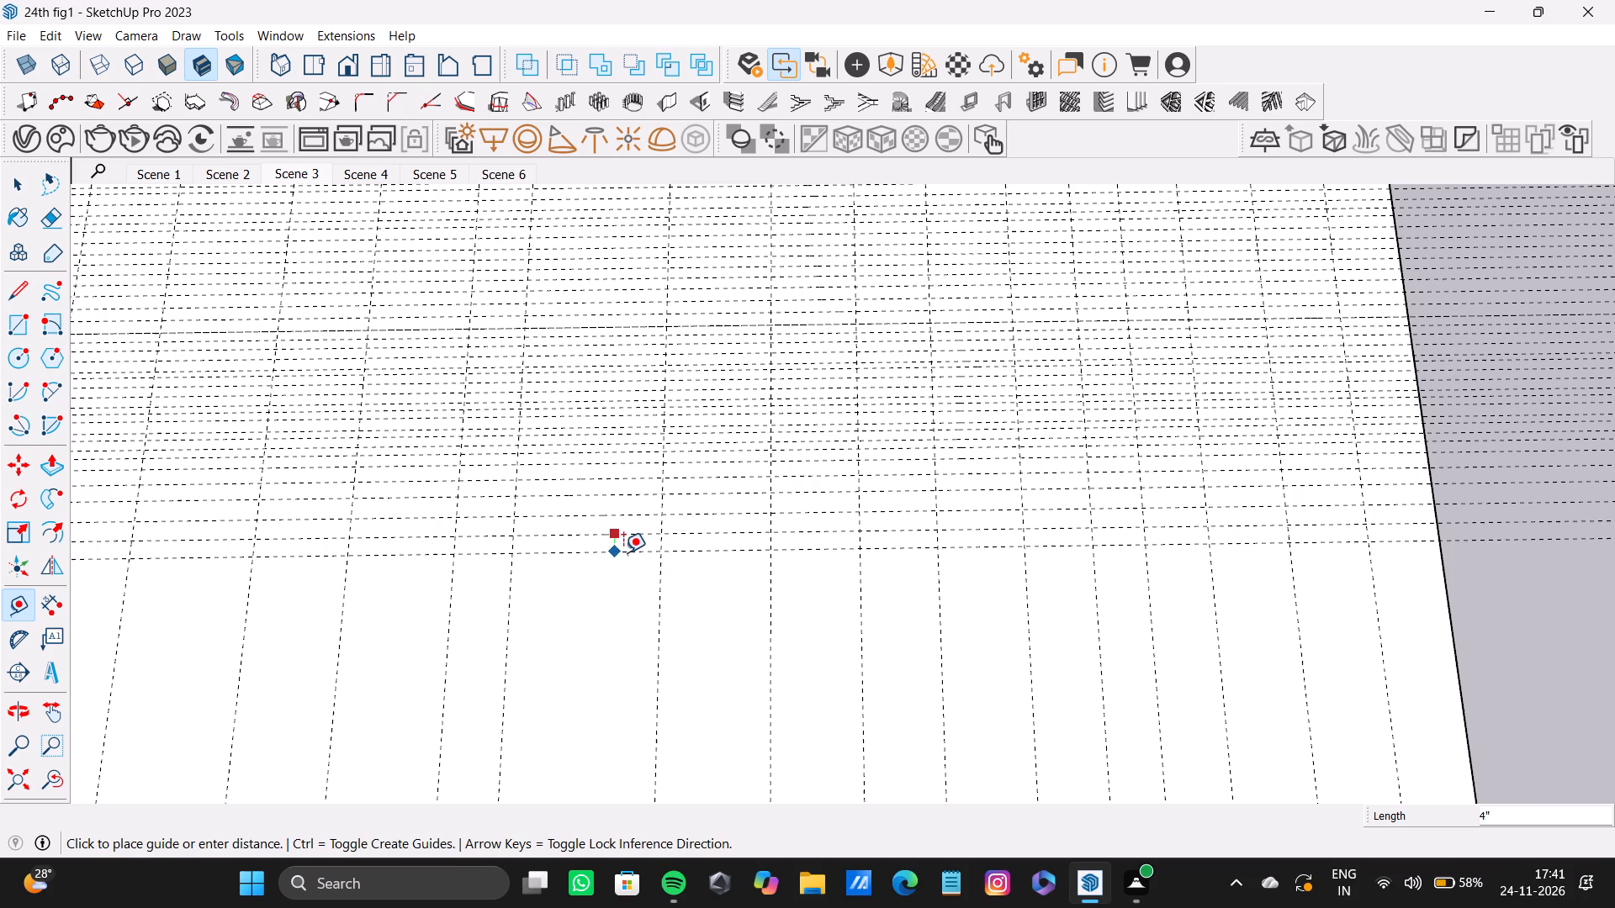
{"action": "double_click", "coordinate": [623, 552]}
{"action": "left_click", "coordinate": [634, 573]}
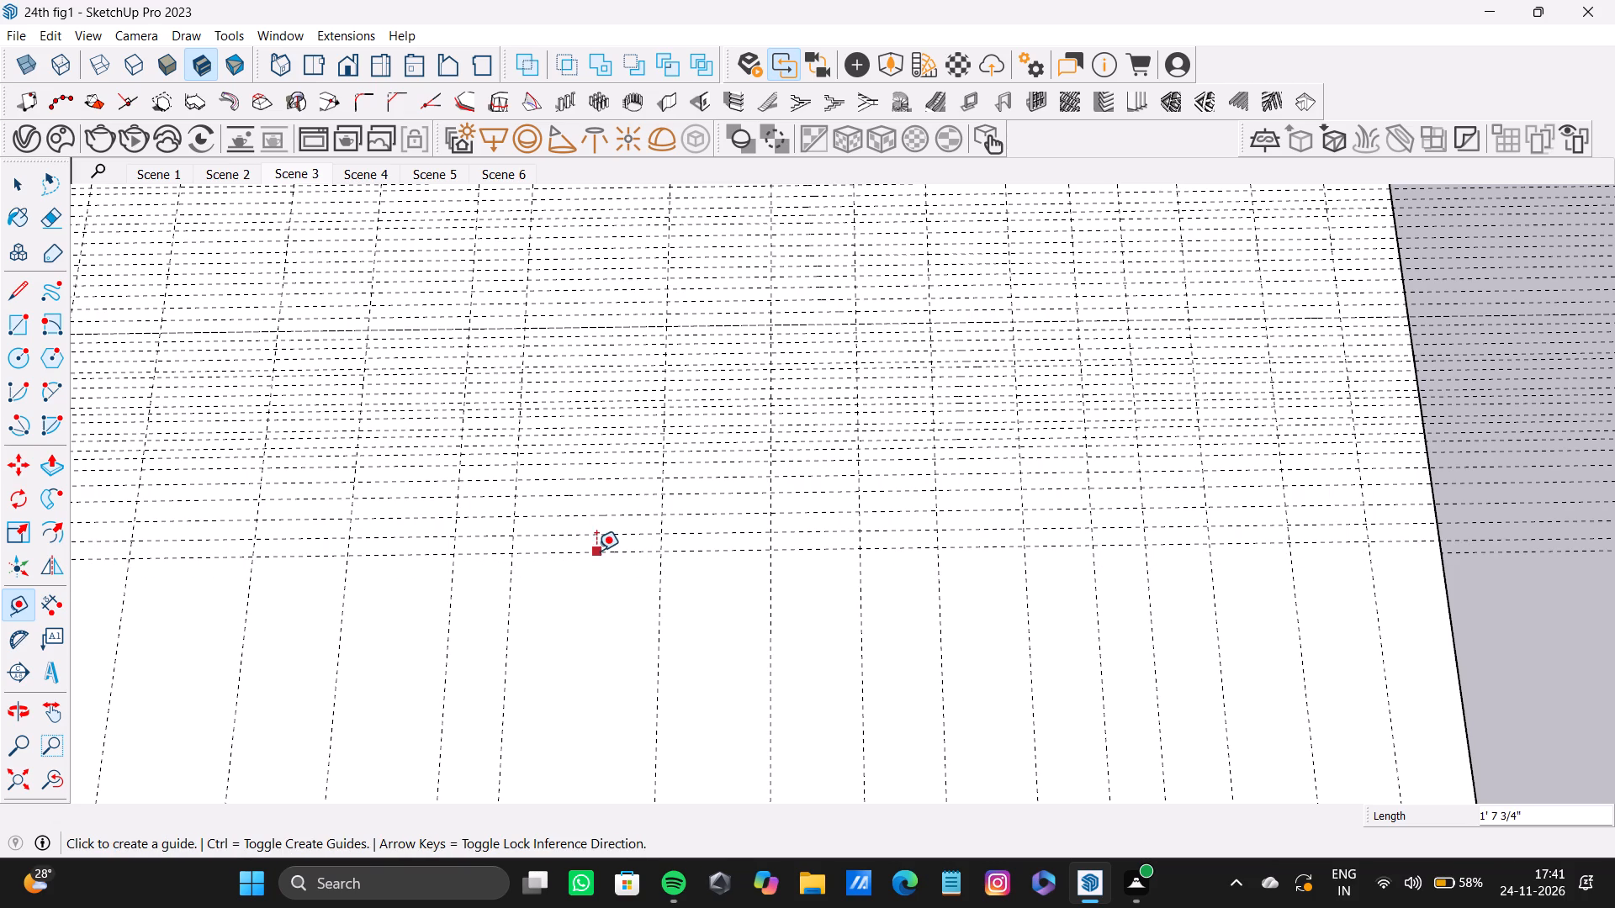
Offset further parallel guides outward from the row's outermost guide, about 5" to 6" apart.
{"action": "left_click", "coordinate": [596, 550]}
{"action": "double_click", "coordinate": [607, 570]}
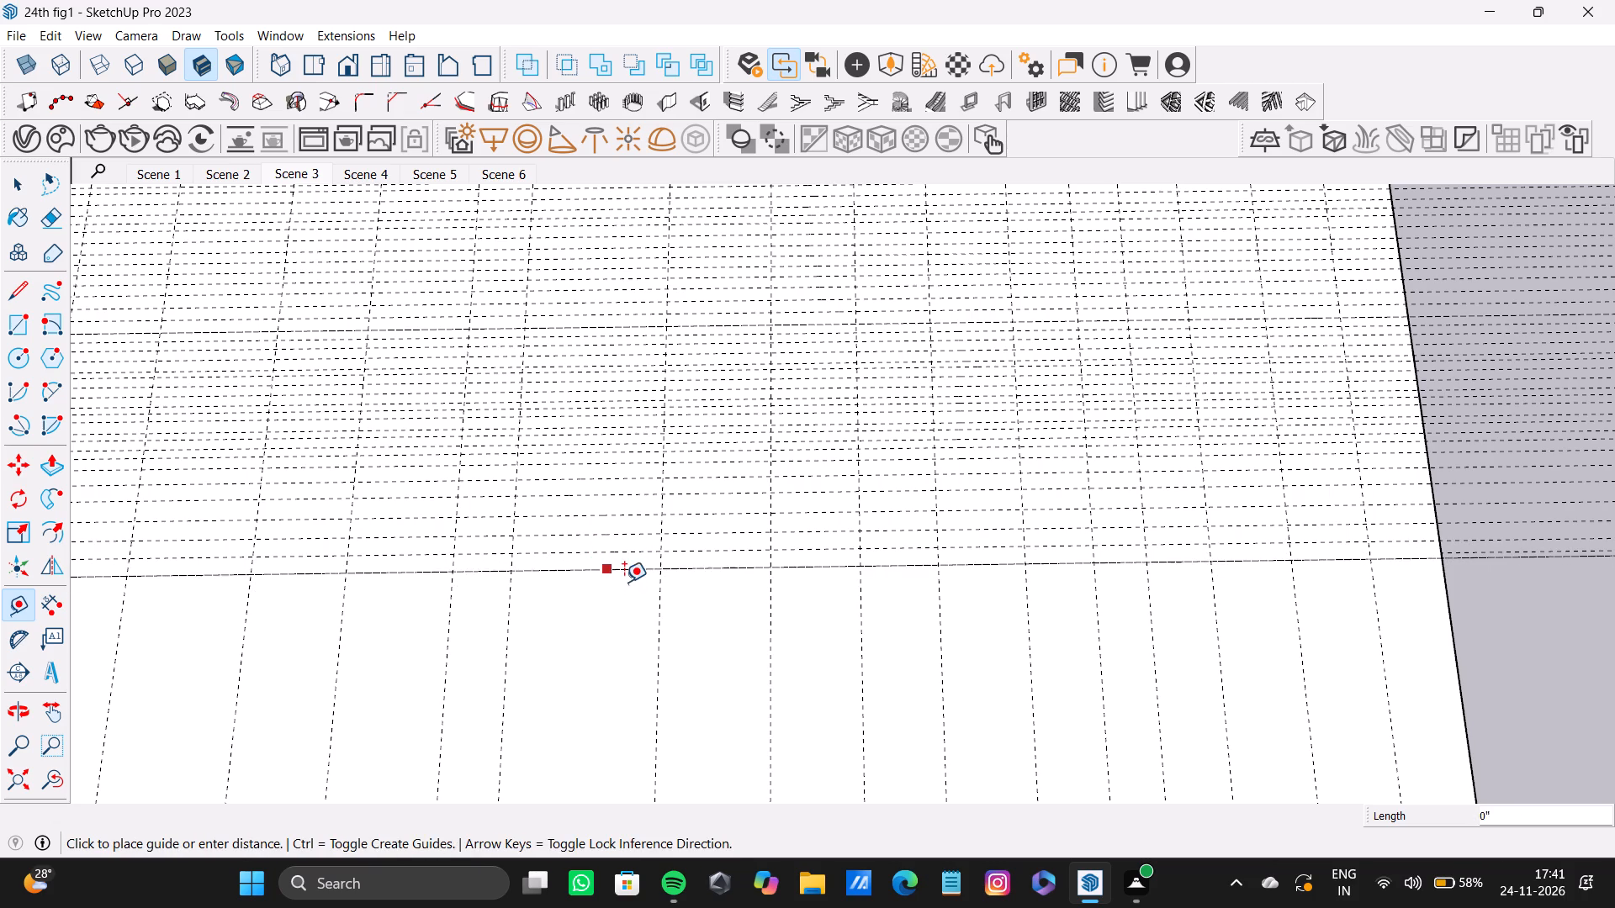
{"action": "double_click", "coordinate": [615, 597]}
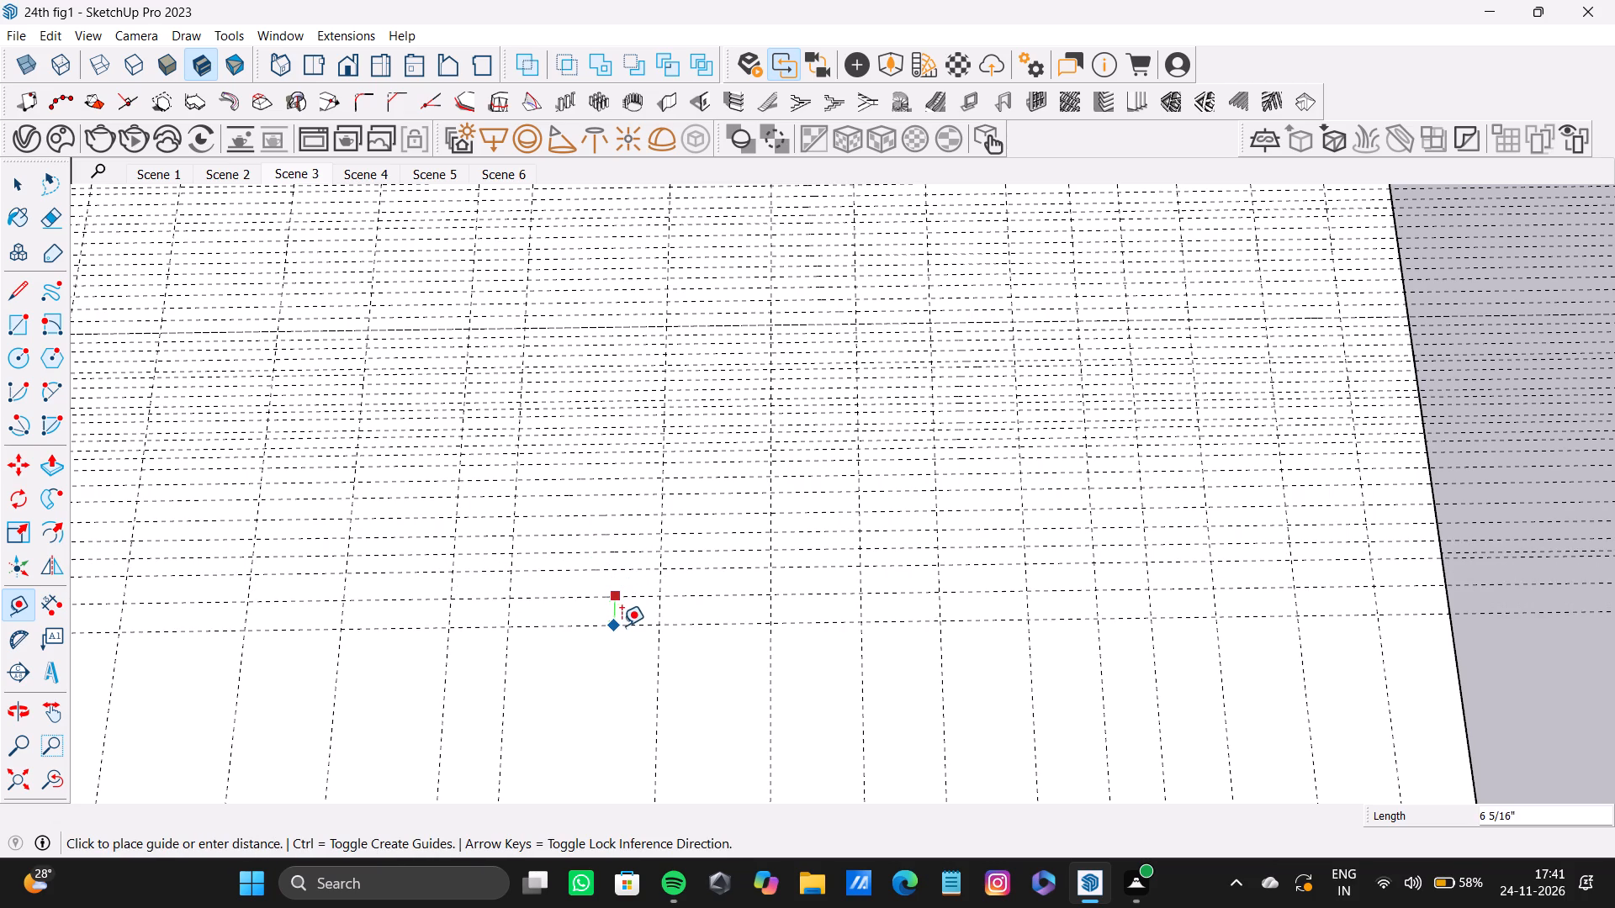
{"action": "double_click", "coordinate": [622, 618]}
{"action": "double_click", "coordinate": [627, 641]}
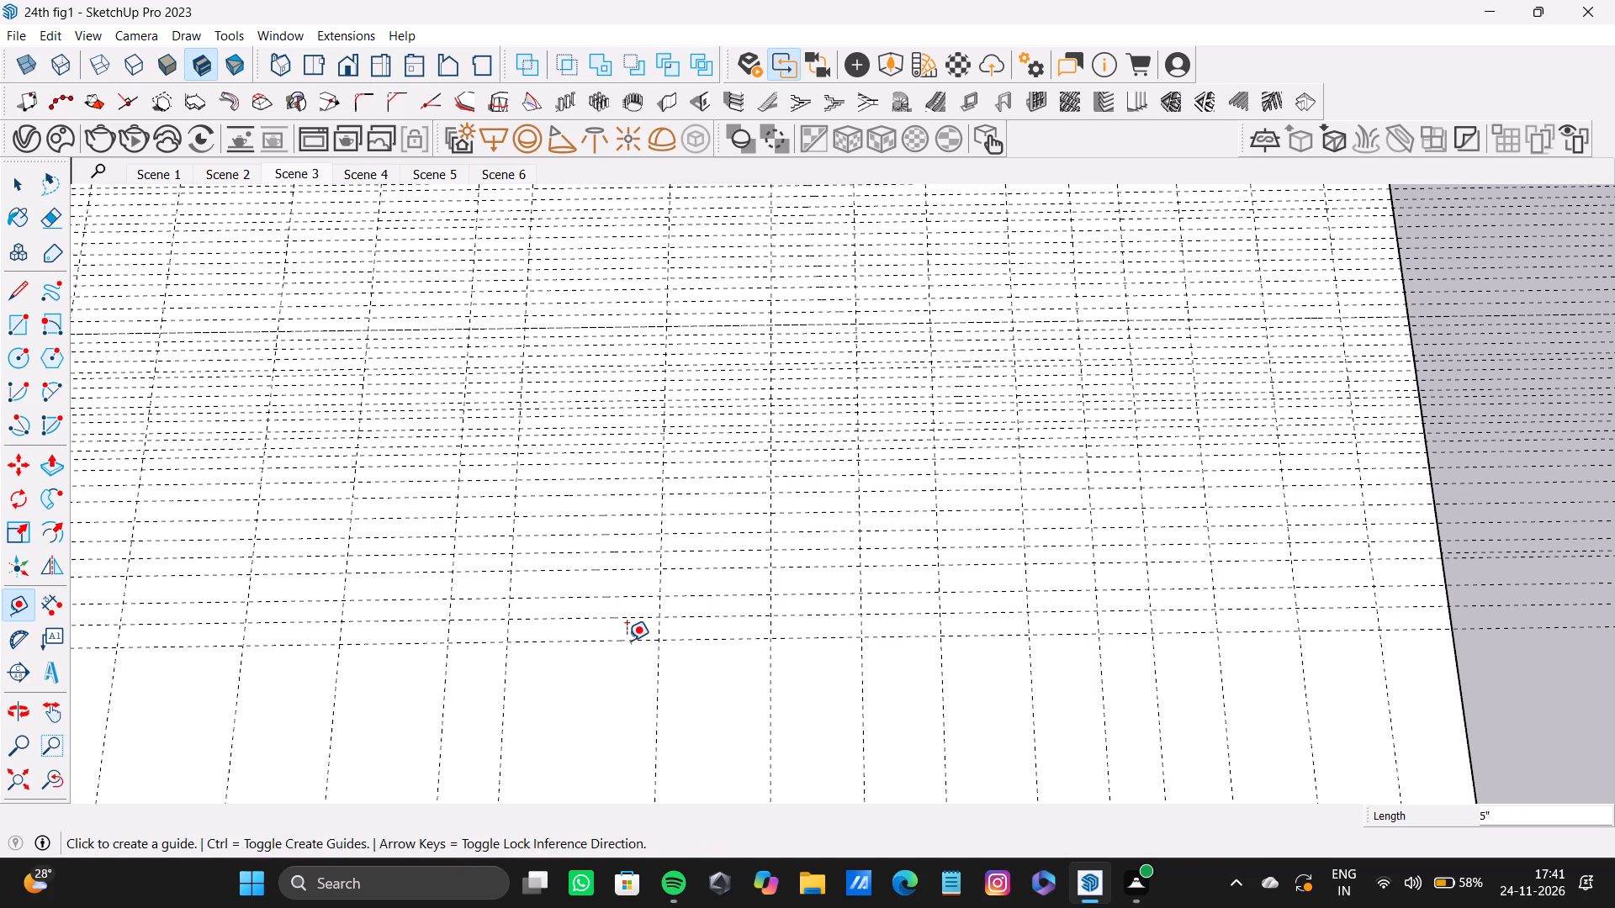
{"action": "double_click", "coordinate": [635, 668]}
{"action": "left_click", "coordinate": [638, 678]}
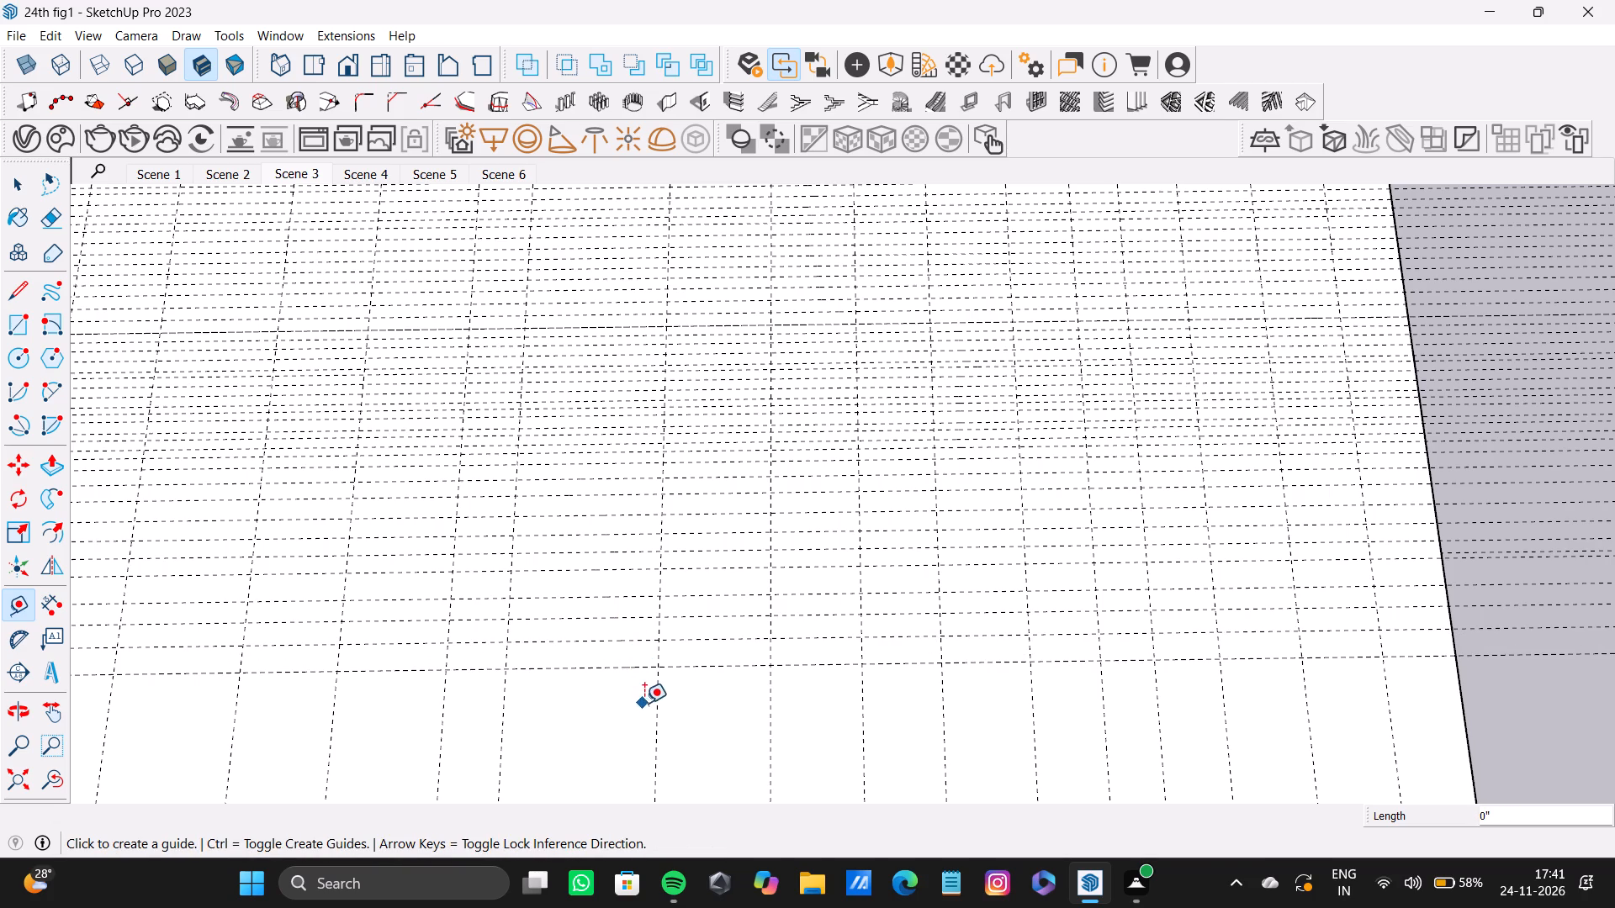
Add an in-between parallel guide about 2 11/16" behind the row's outermost guide.
{"action": "key", "text": "t"}
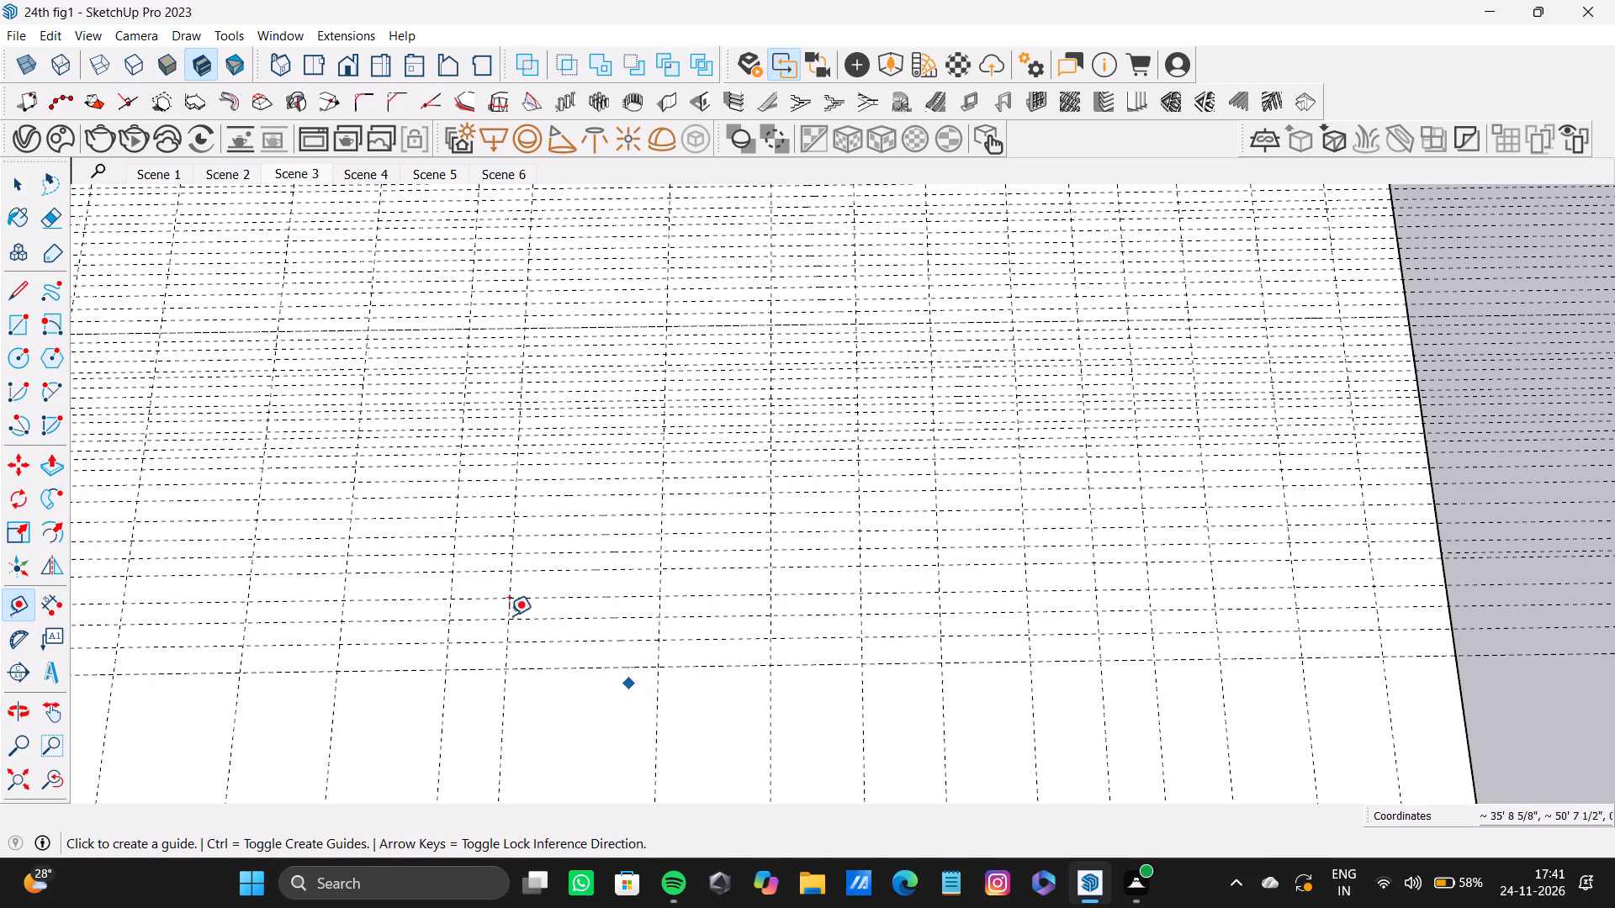
{"action": "scroll", "coordinate": [615, 669], "scroll_direction": "up", "scroll_amount": 4}
{"action": "left_click", "coordinate": [620, 668]}
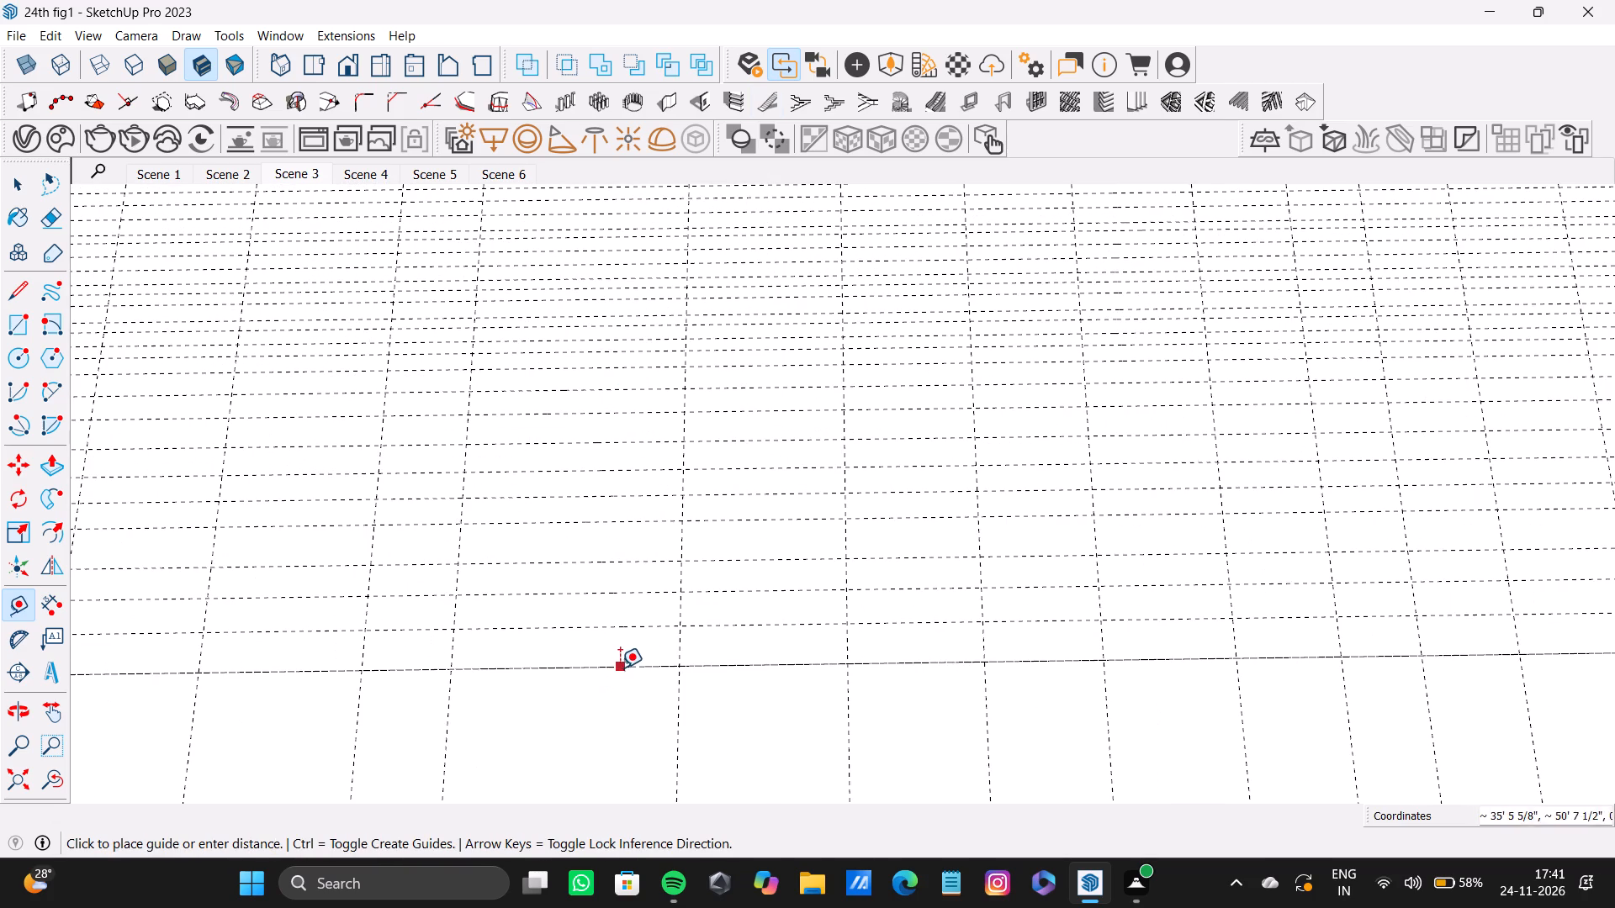
{"action": "left_click", "coordinate": [630, 648]}
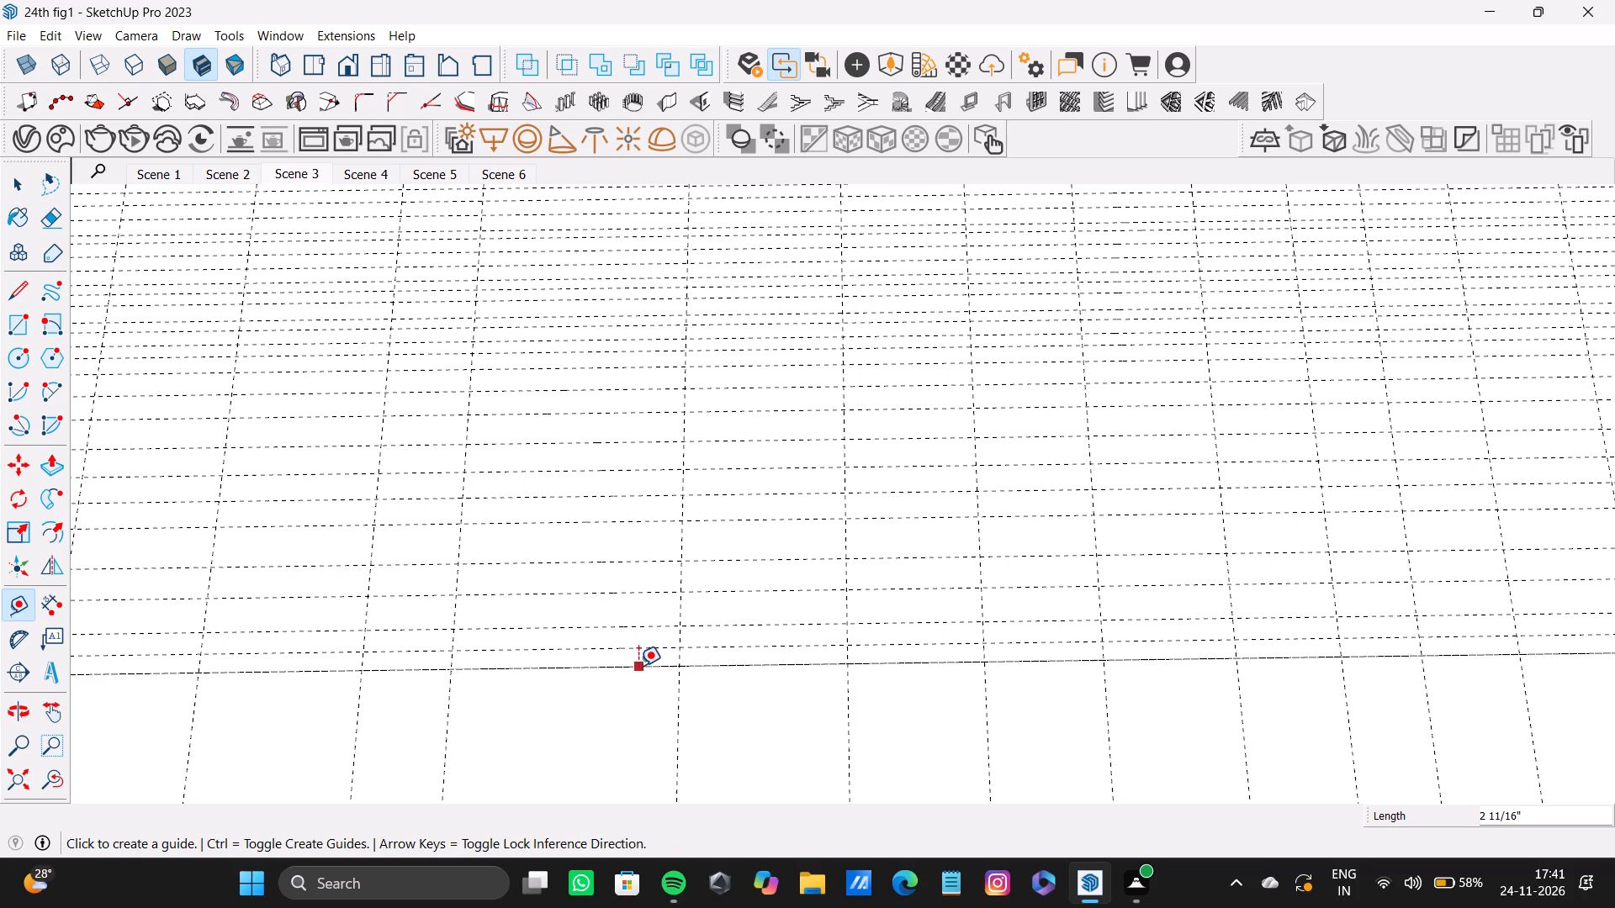
Extend the row outward from its outermost guide with parallel guides about 3 5/8" apart.
{"action": "left_click", "coordinate": [642, 670]}
{"action": "double_click", "coordinate": [650, 692]}
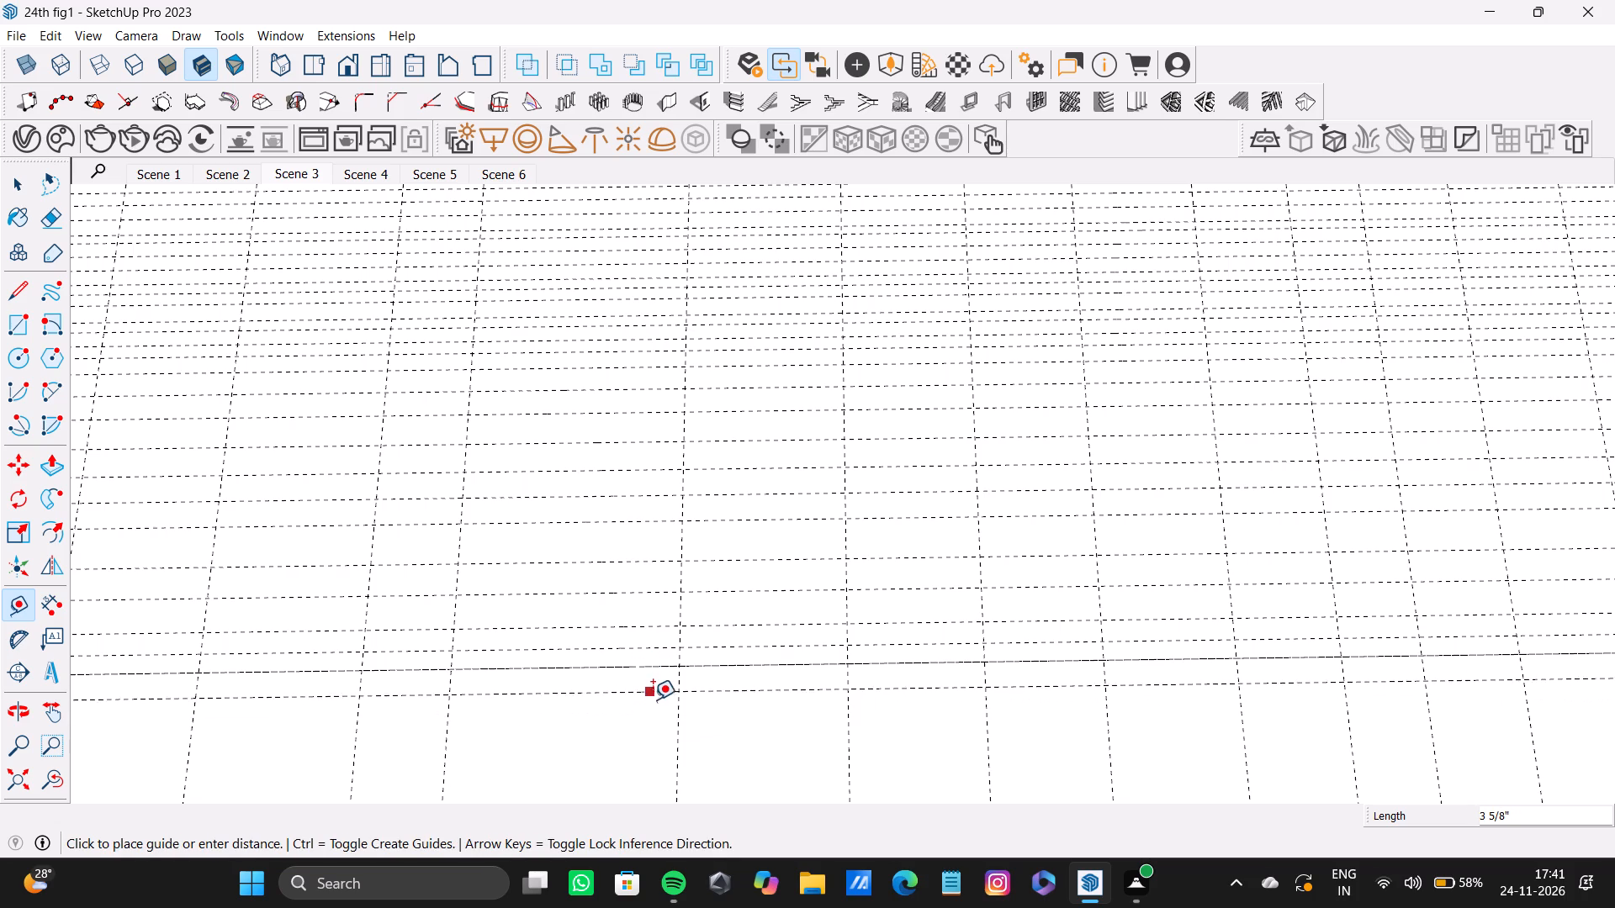
{"action": "double_click", "coordinate": [653, 720]}
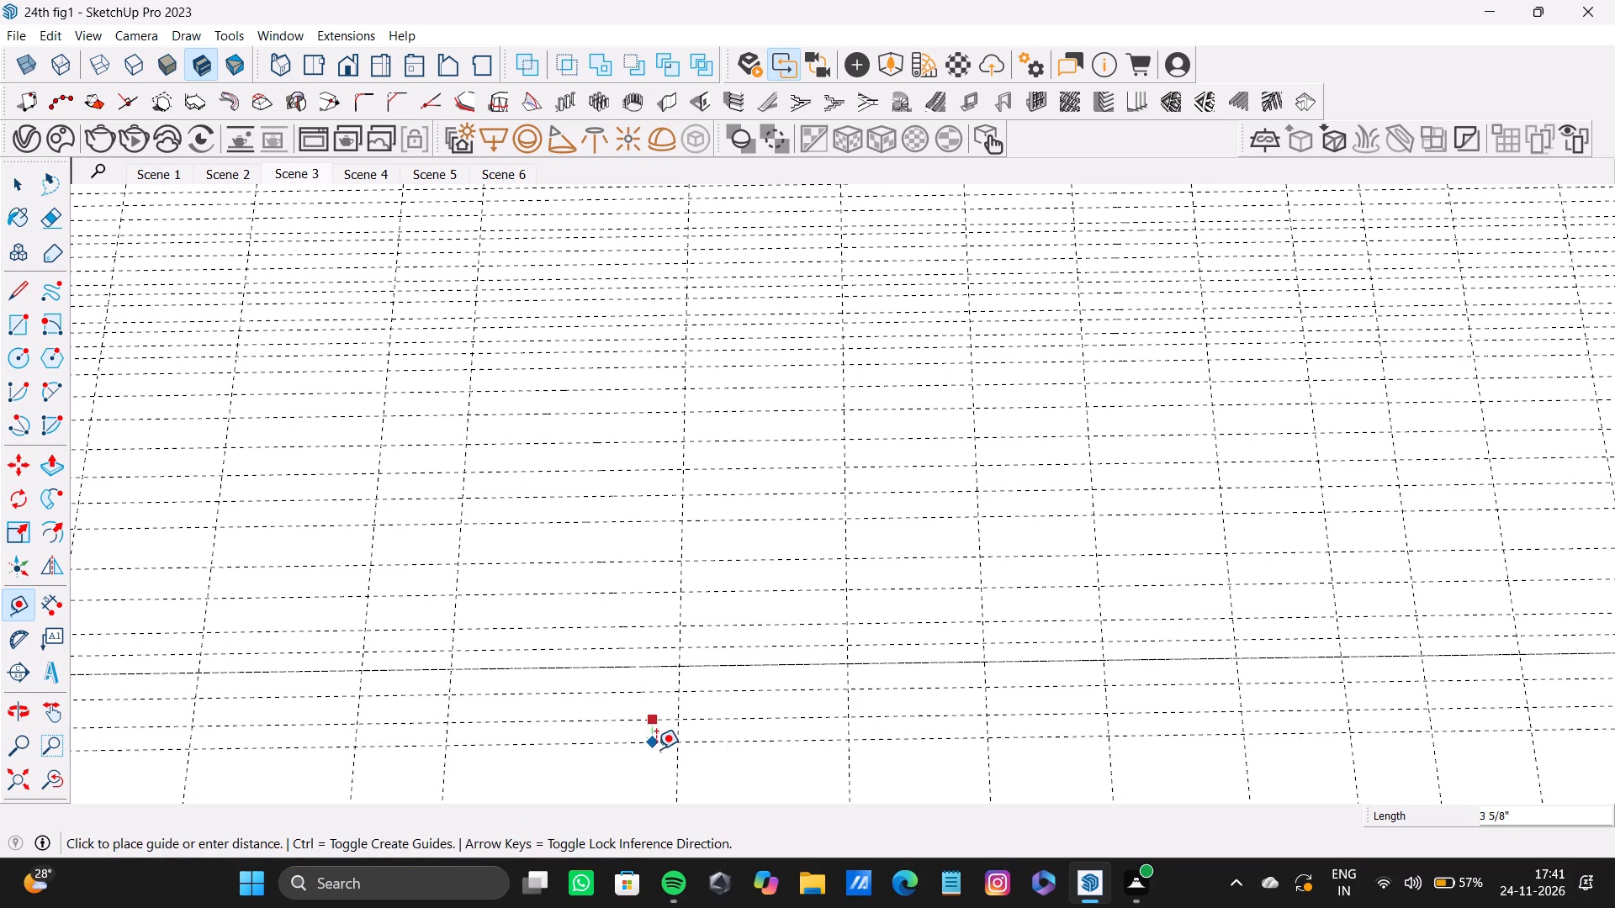
{"action": "double_click", "coordinate": [656, 751]}
{"action": "left_click", "coordinate": [656, 782]}
Add more parallel guides beyond the row's outermost guide across the uncovered end of the rectangle, about 3" to 5" apart.
{"action": "scroll", "coordinate": [563, 693], "scroll_direction": "down", "scroll_amount": 17}
{"action": "middle_click_drag", "start_coordinate": [586, 678], "coordinate": [478, 662]}
{"action": "scroll", "coordinate": [399, 539], "scroll_direction": "up", "scroll_amount": 8}
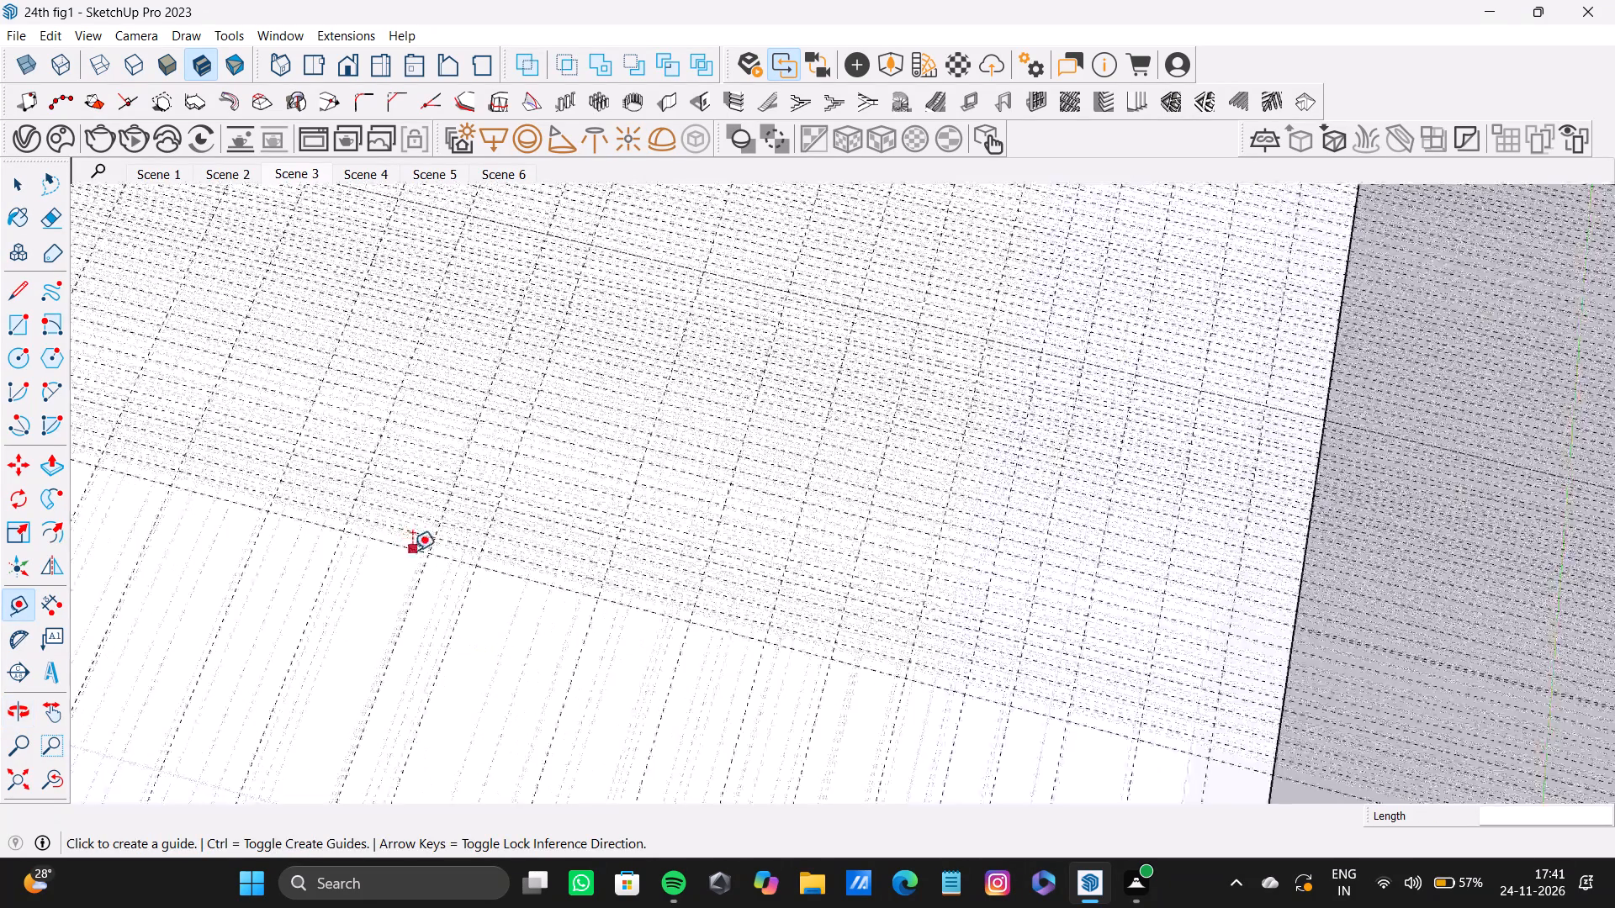
{"action": "scroll", "coordinate": [412, 551], "scroll_direction": "up", "scroll_amount": 5}
{"action": "left_click", "coordinate": [393, 548]}
{"action": "double_click", "coordinate": [408, 567]}
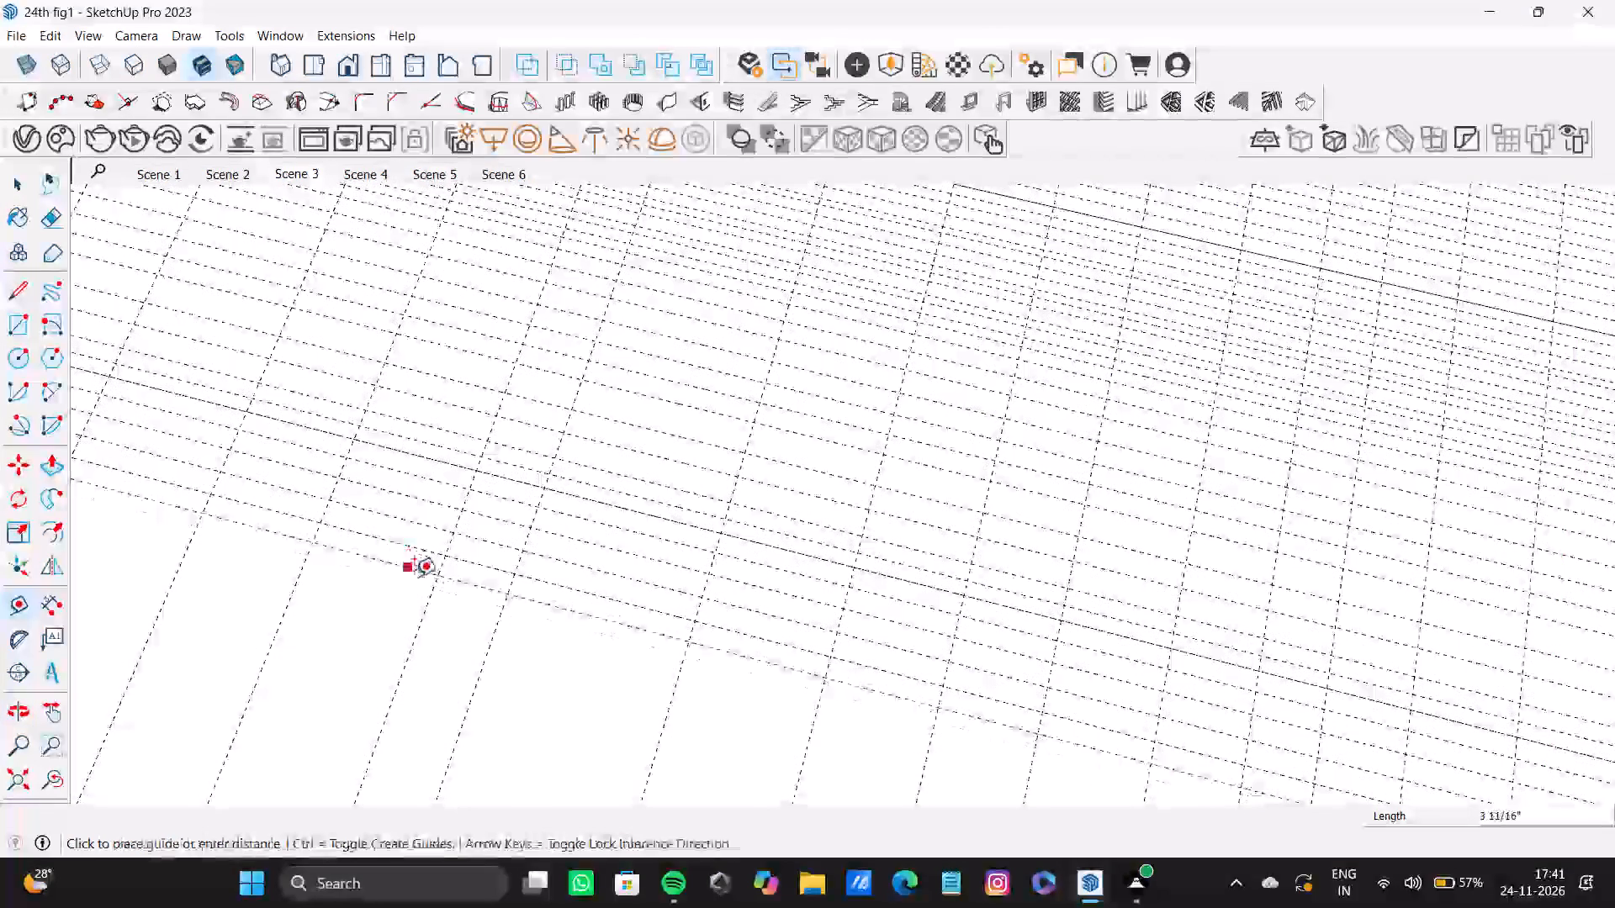
{"action": "double_click", "coordinate": [407, 588]}
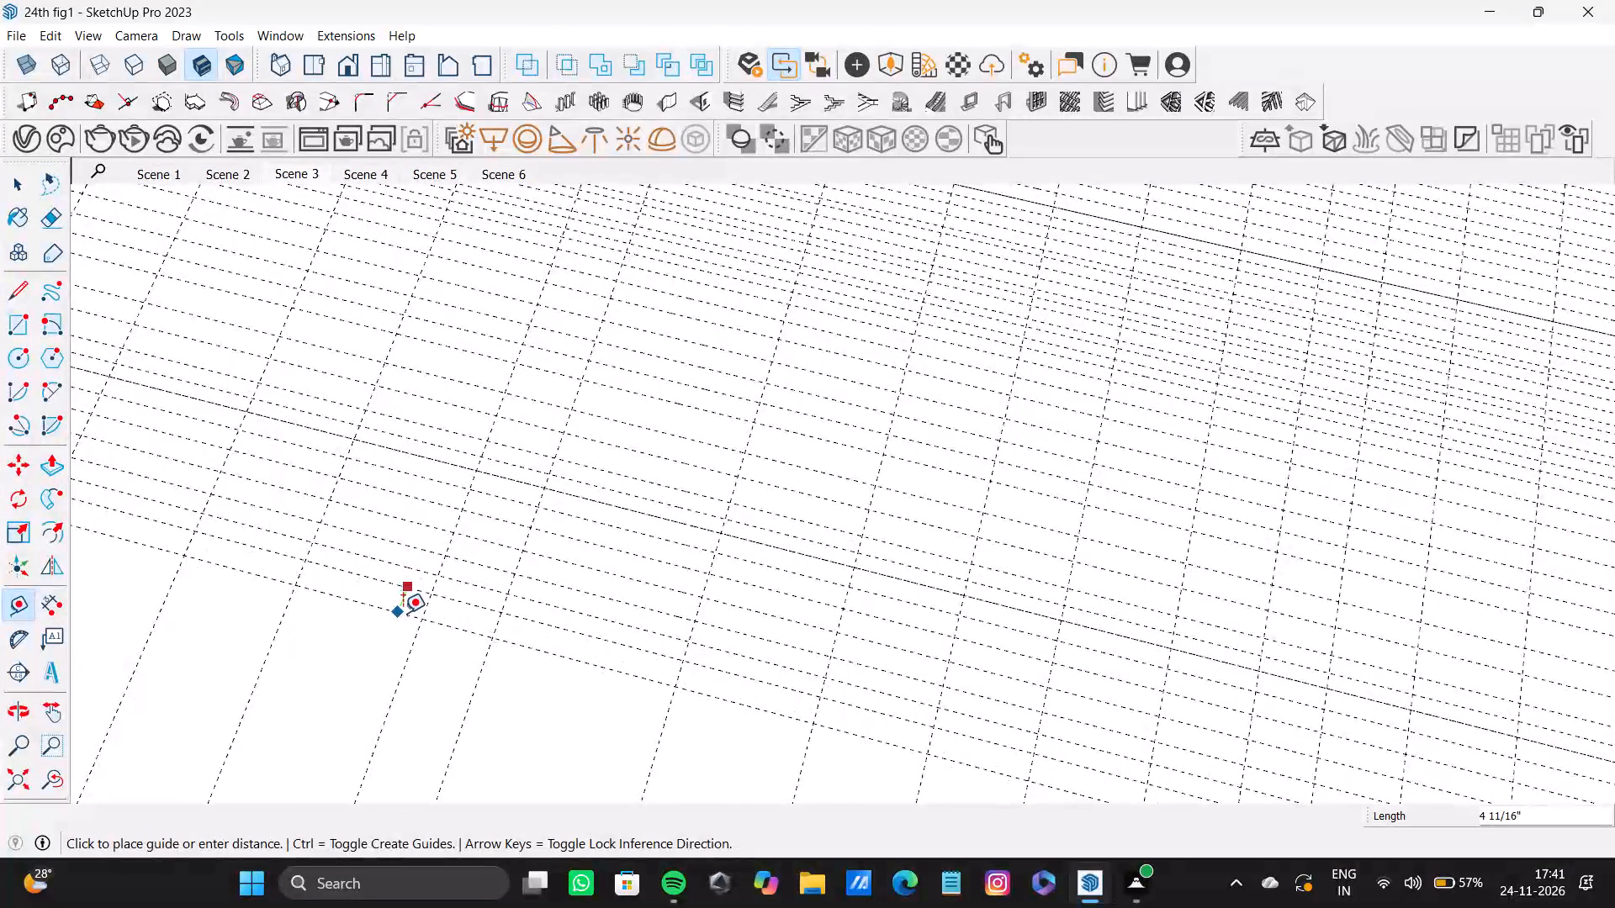
{"action": "double_click", "coordinate": [403, 613]}
{"action": "double_click", "coordinate": [402, 634]}
{"action": "double_click", "coordinate": [383, 664]}
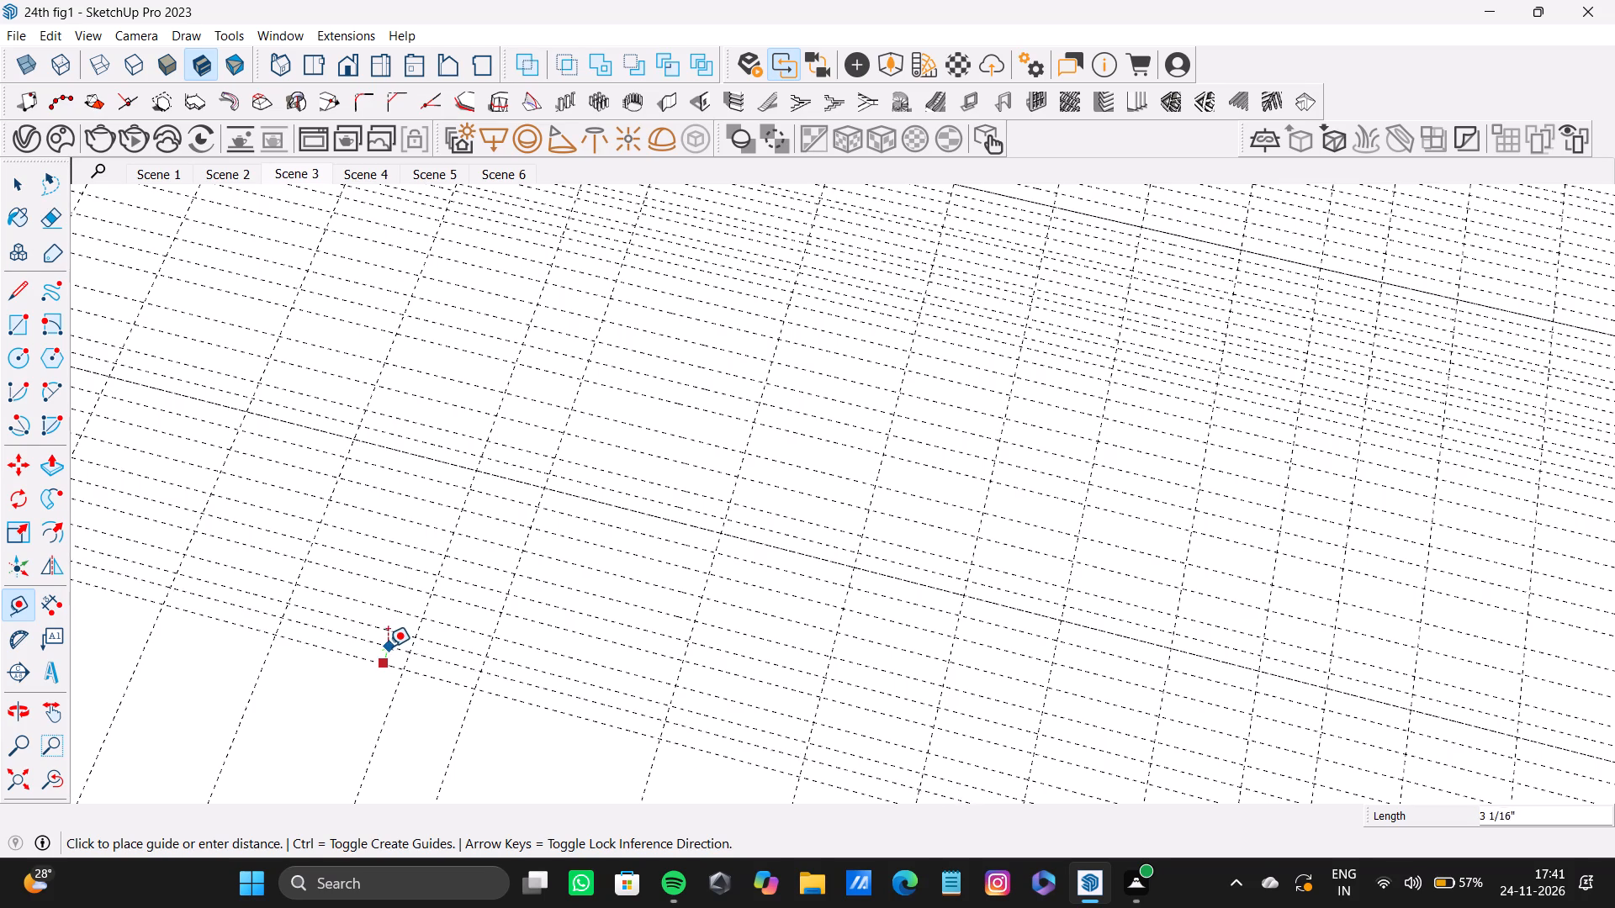
{"action": "double_click", "coordinate": [388, 648]}
{"action": "left_click", "coordinate": [363, 663]}
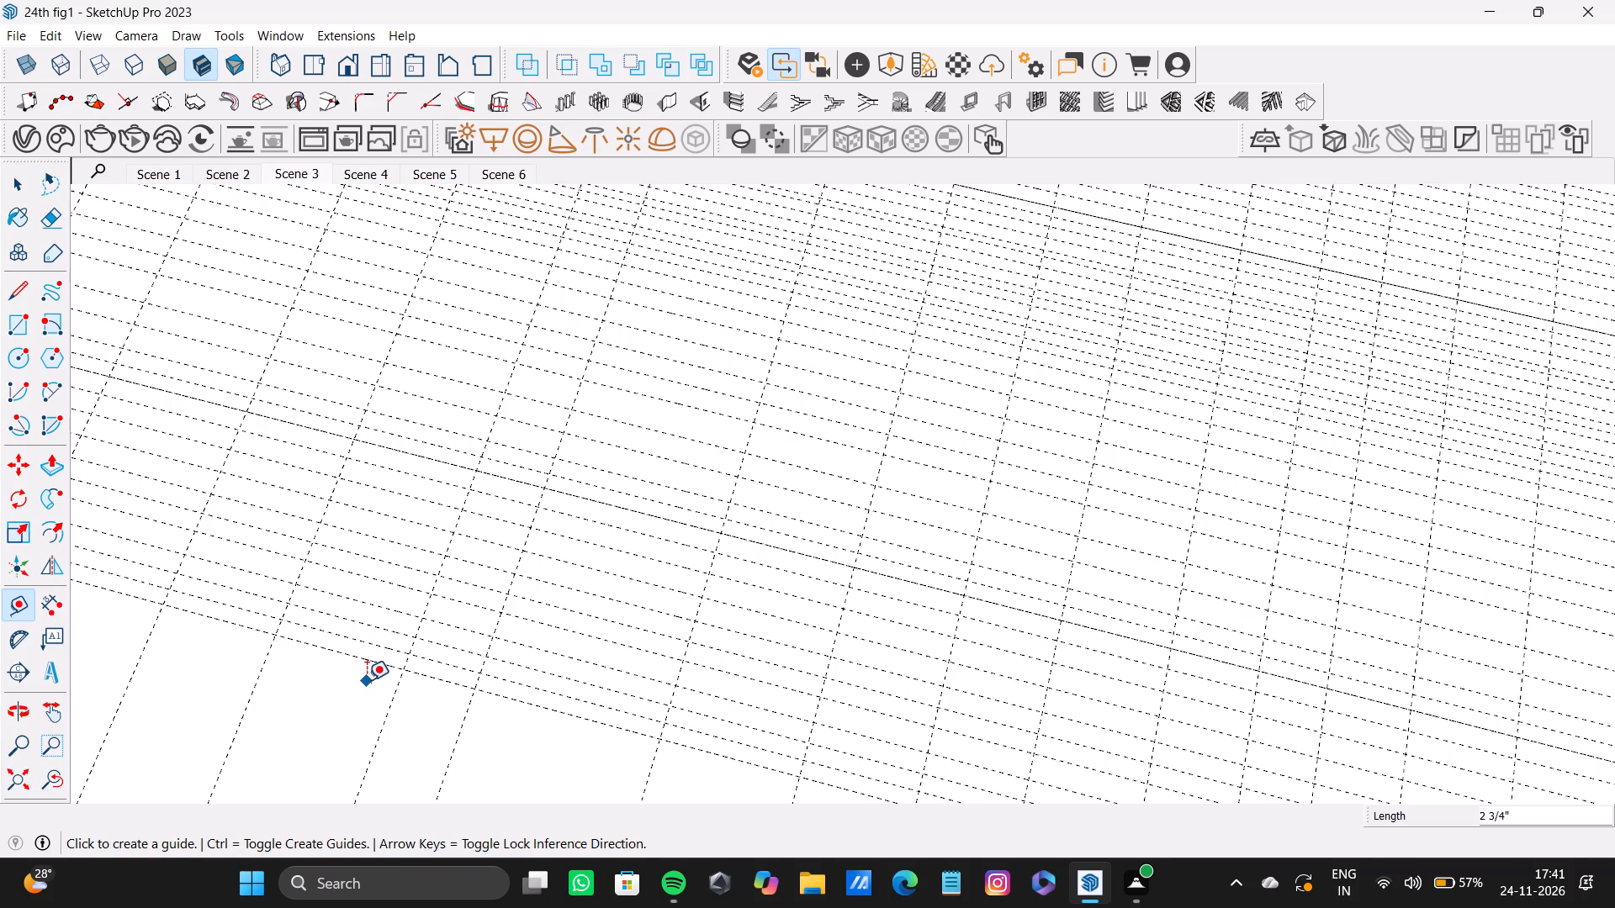
Restart the Tape Measure and offset further parallel guides outward from the outermost guide, about 2 1/2" to 5" apart.
{"action": "key", "text": "space"}
{"action": "key", "text": "t"}
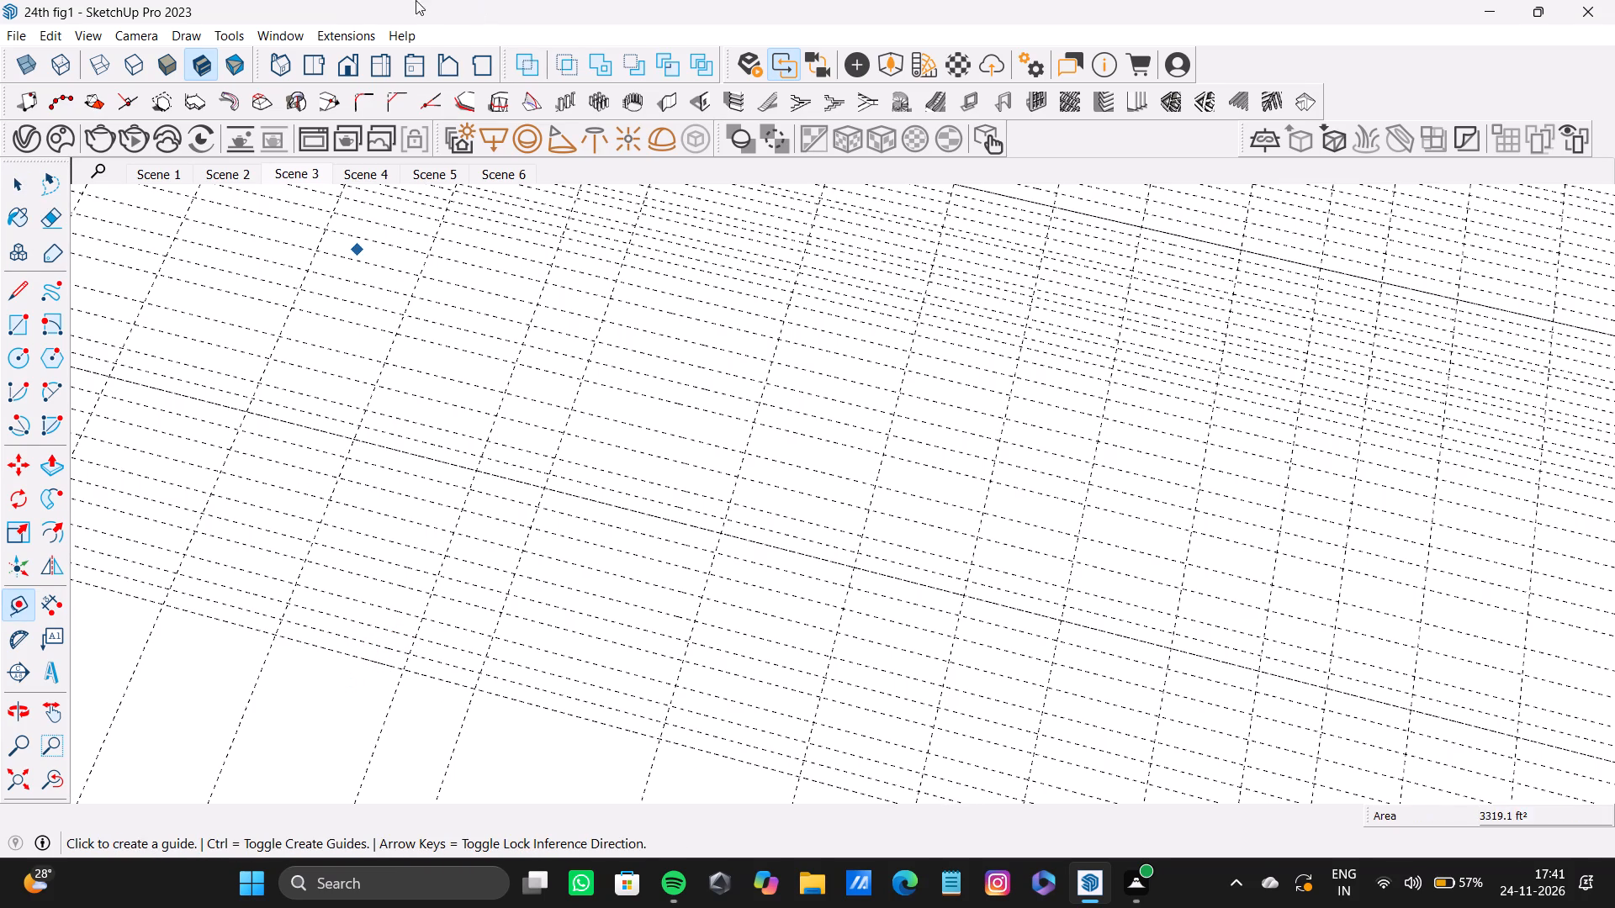
{"action": "left_click", "coordinate": [384, 661]}
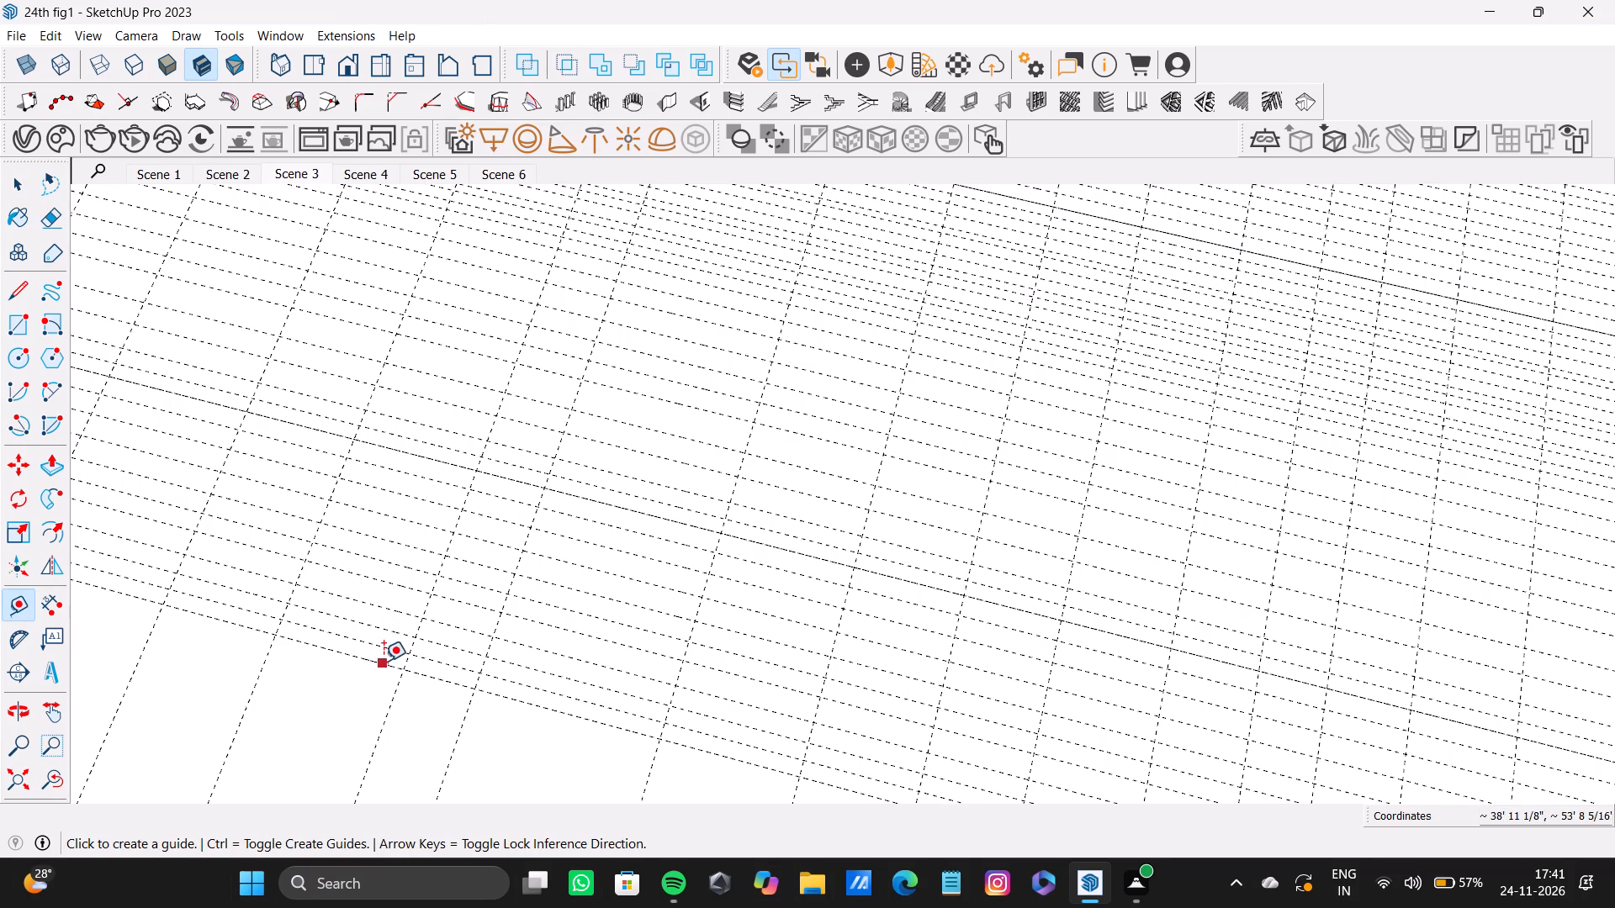
{"action": "double_click", "coordinate": [358, 678]}
{"action": "double_click", "coordinate": [356, 693]}
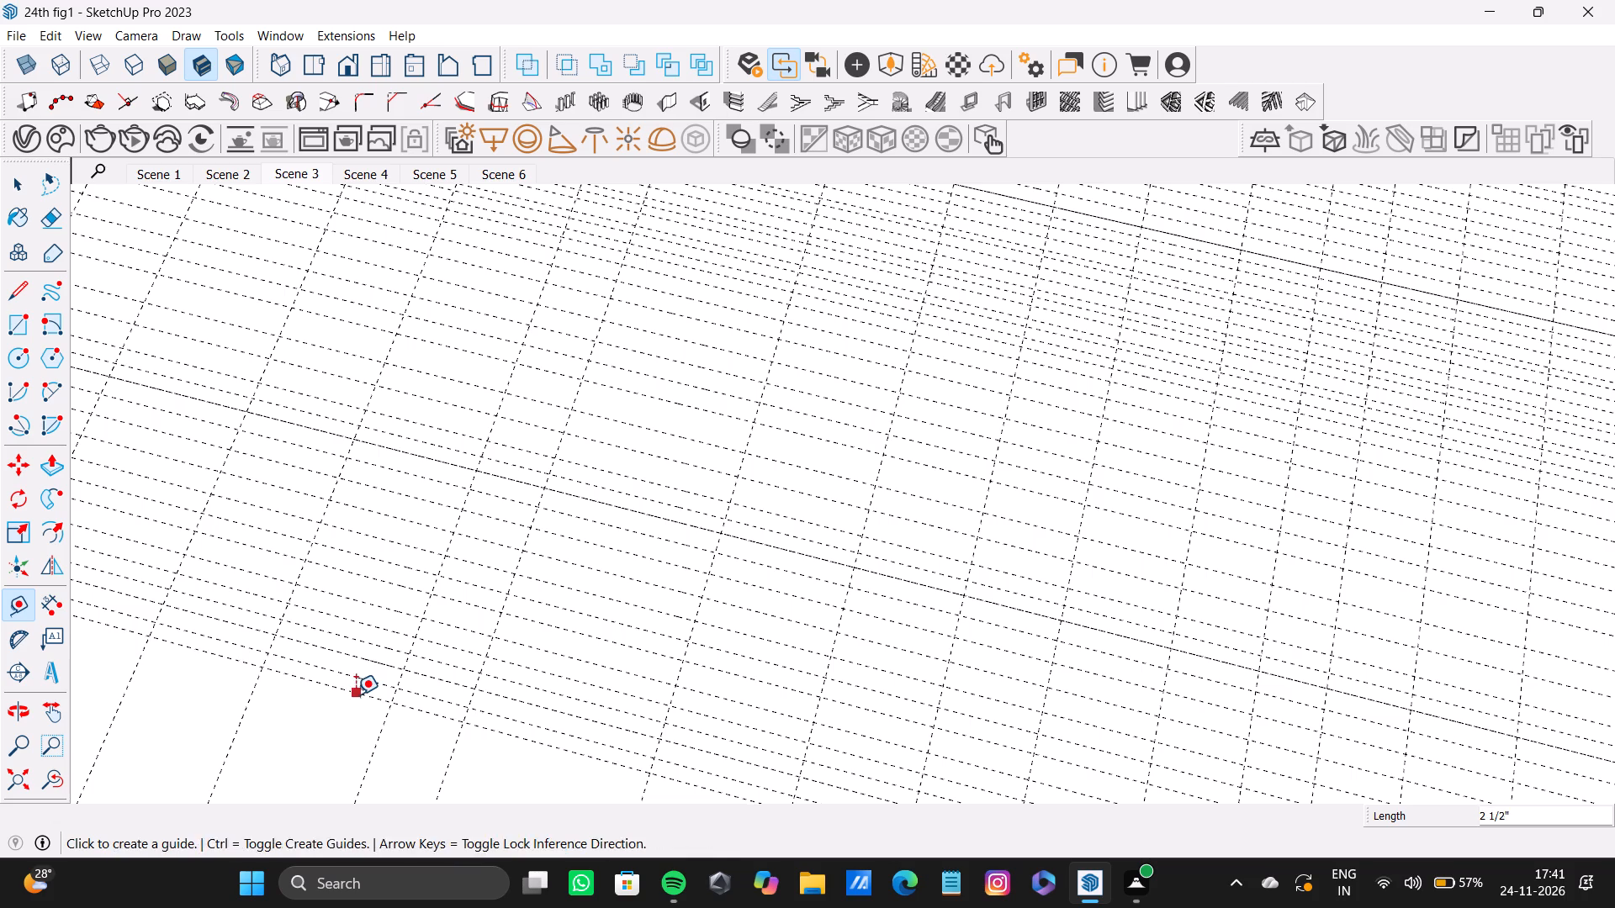
{"action": "double_click", "coordinate": [357, 713]}
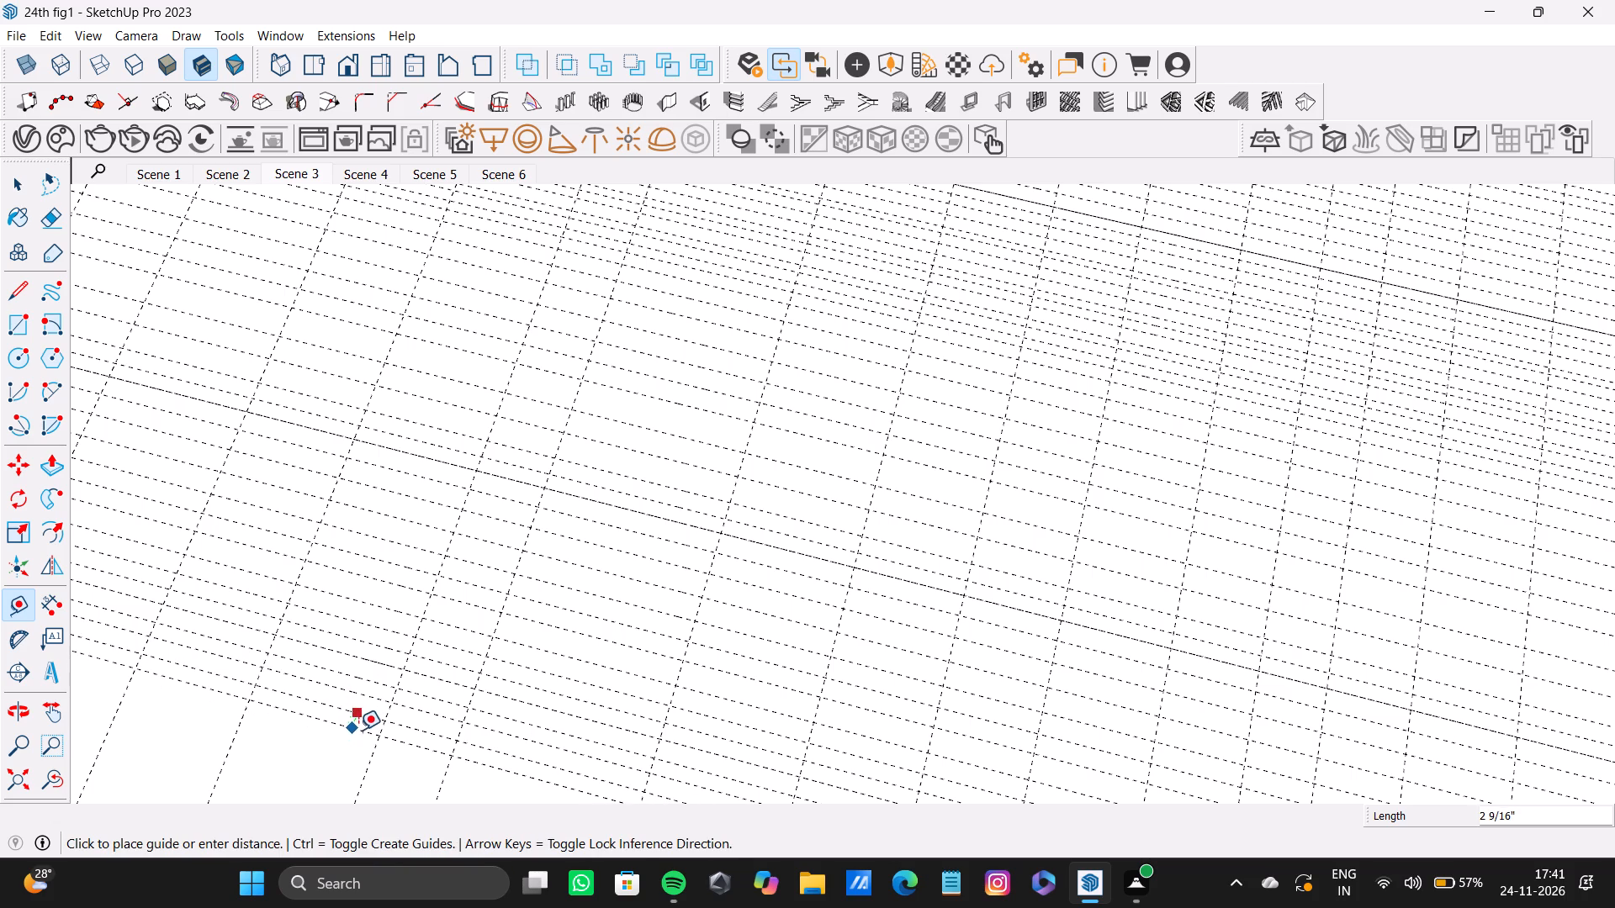
{"action": "double_click", "coordinate": [359, 729]}
{"action": "double_click", "coordinate": [358, 756]}
{"action": "left_click", "coordinate": [334, 784]}
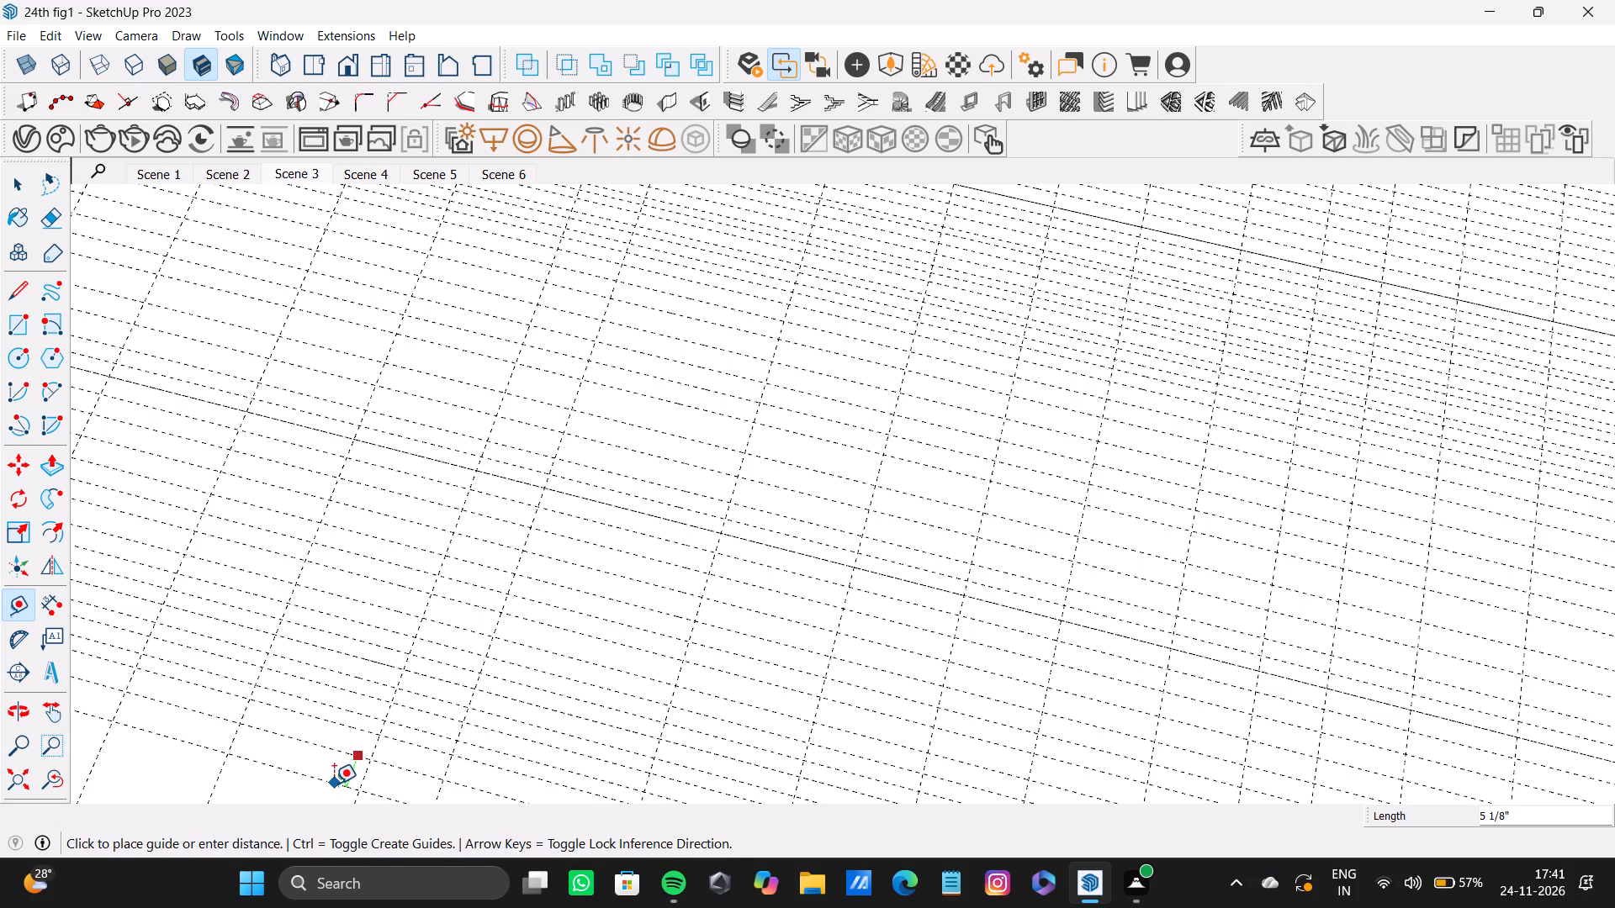
{"action": "scroll", "coordinate": [315, 763], "scroll_direction": "down", "scroll_amount": 18}
{"action": "middle_click_drag", "start_coordinate": [449, 680], "coordinate": [192, 629]}
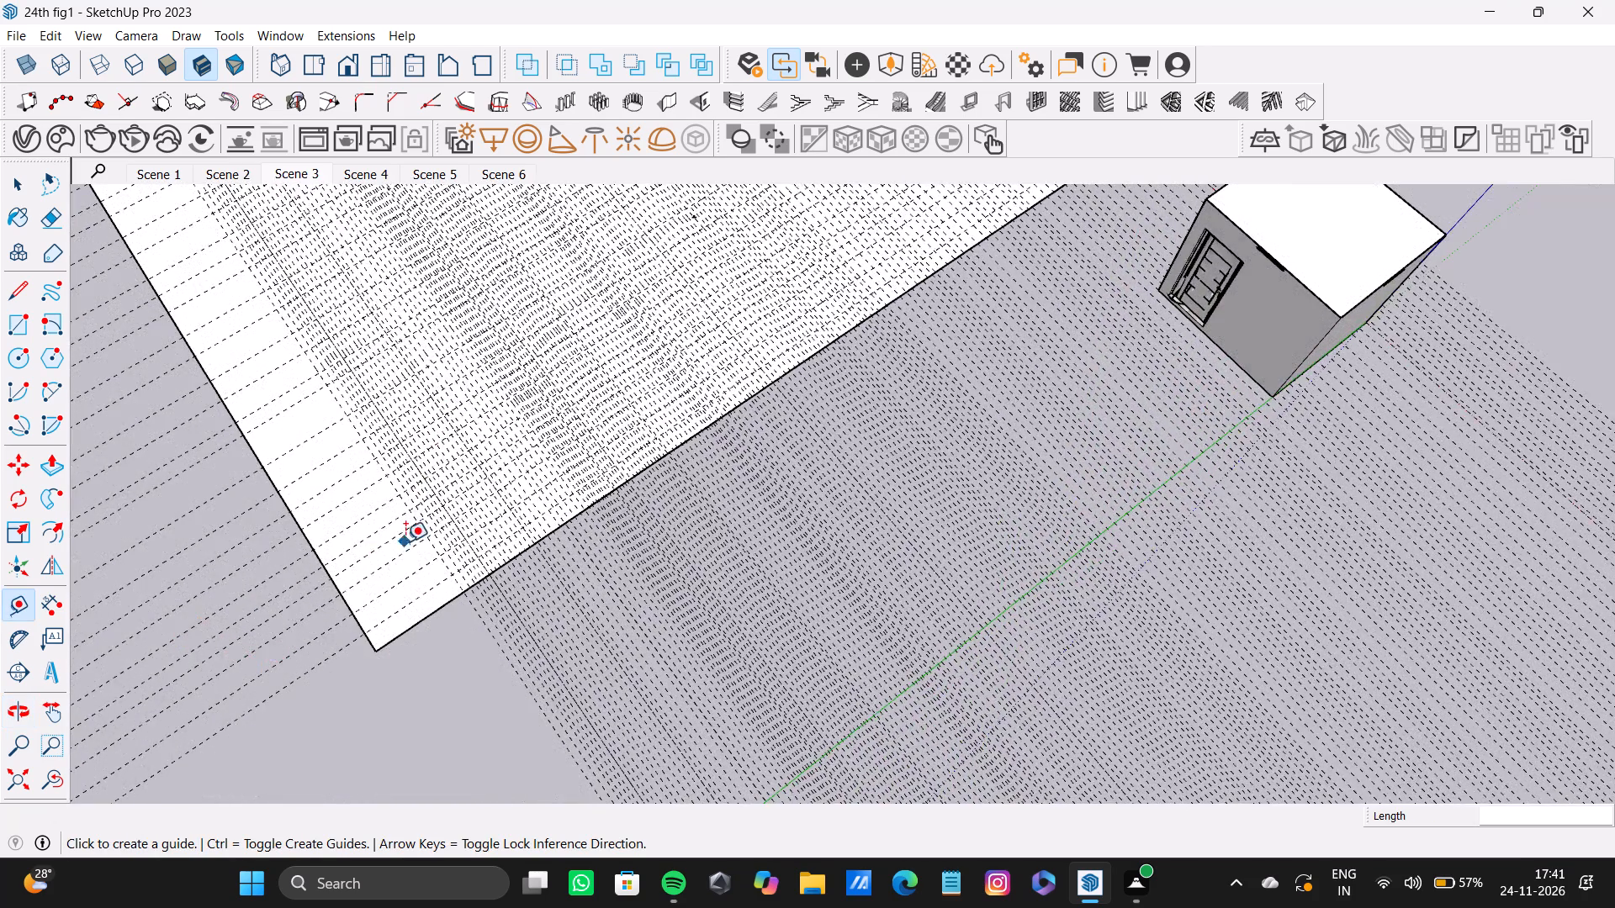
Offset another parallel guide outward from the row's outermost guide on the rectangle's uncovered end.
{"action": "scroll", "coordinate": [415, 536], "scroll_direction": "up", "scroll_amount": 12}
{"action": "left_click", "coordinate": [416, 479]}
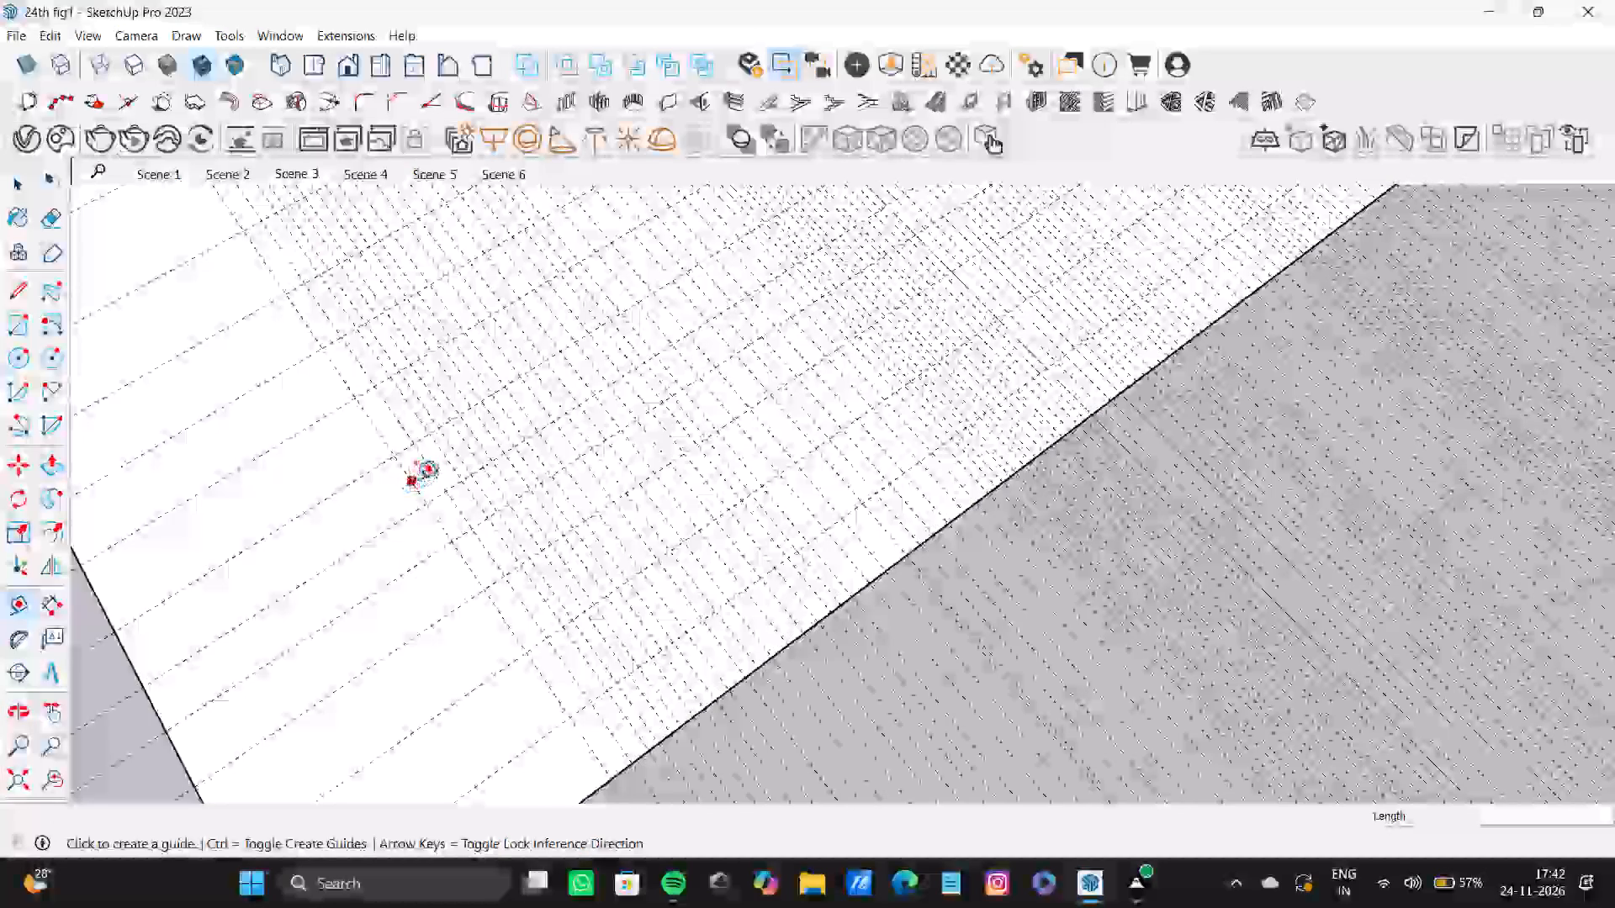
{"action": "left_click", "coordinate": [388, 477]}
{"action": "left_click", "coordinate": [395, 476]}
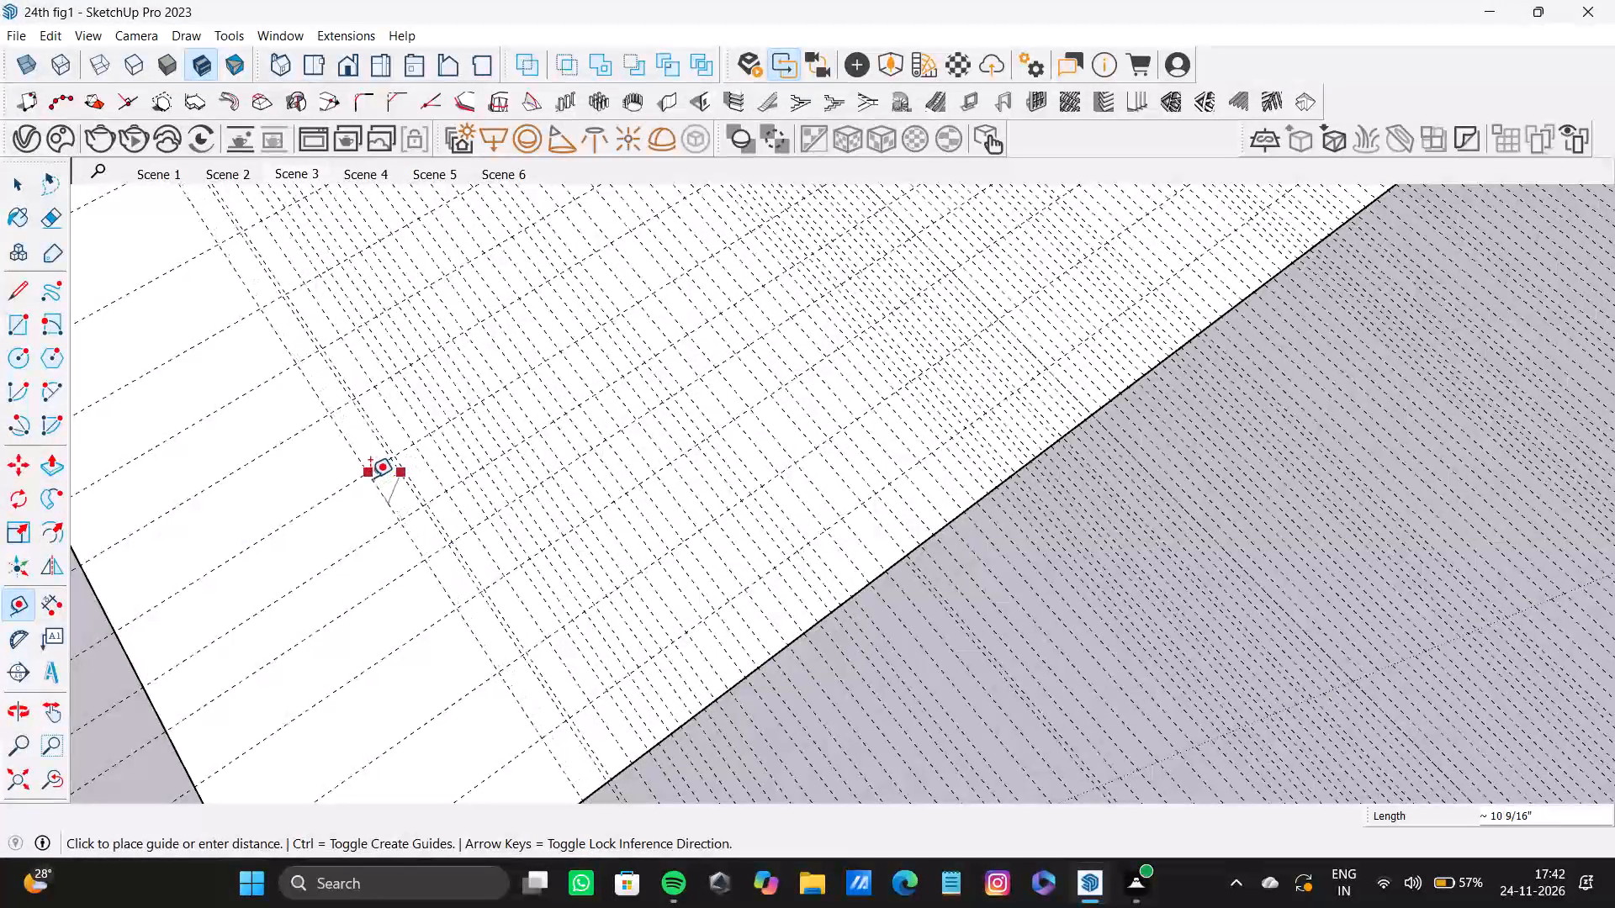
{"action": "double_click", "coordinate": [370, 478]}
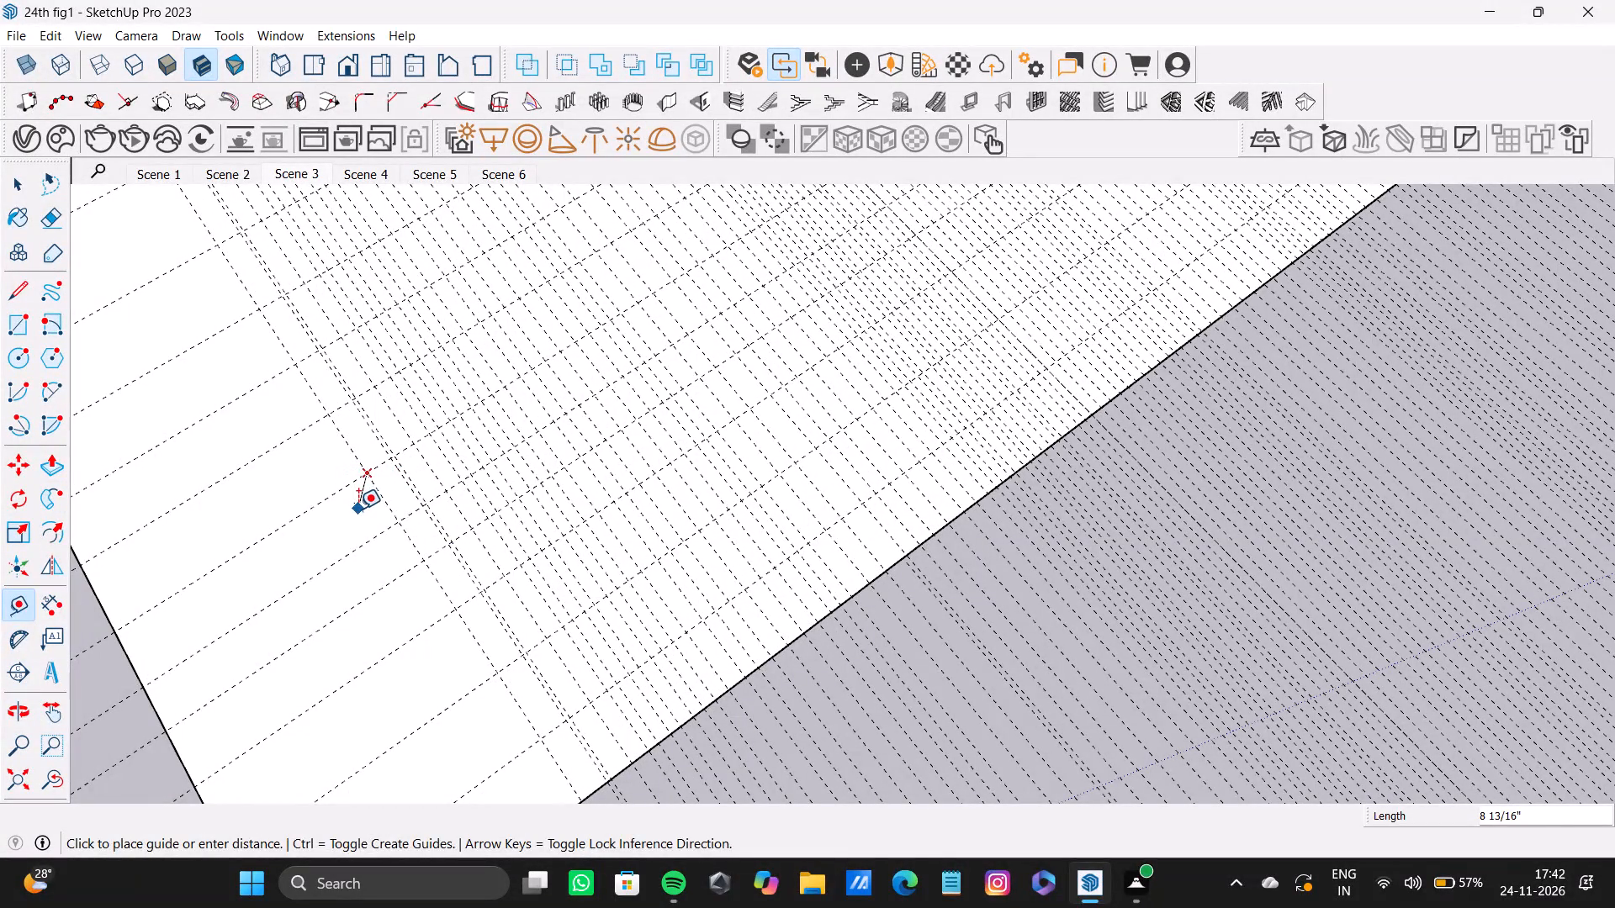
{"action": "key", "text": "space"}
Restart the Tape Measure and add parallel guides at the row's outer edge, offset about 3 3/16" and 6 7/8".
{"action": "key", "text": "t"}
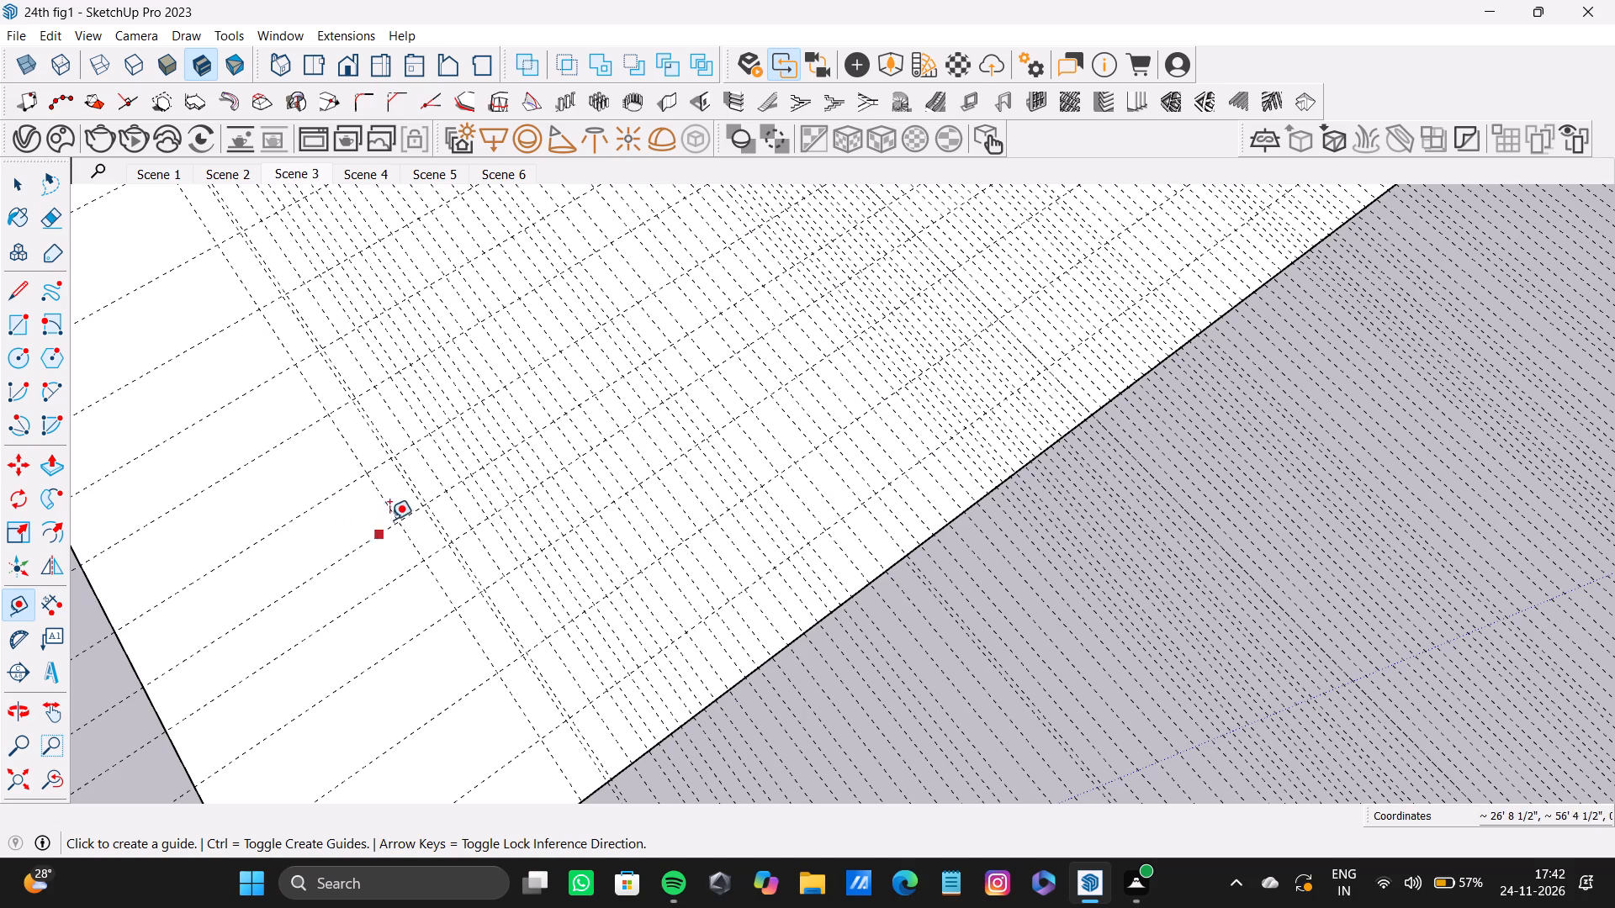
{"action": "scroll", "coordinate": [386, 495], "scroll_direction": "up", "scroll_amount": 8}
{"action": "left_click_drag", "start_coordinate": [383, 504], "coordinate": [392, 501]}
{"action": "double_click", "coordinate": [415, 496]}
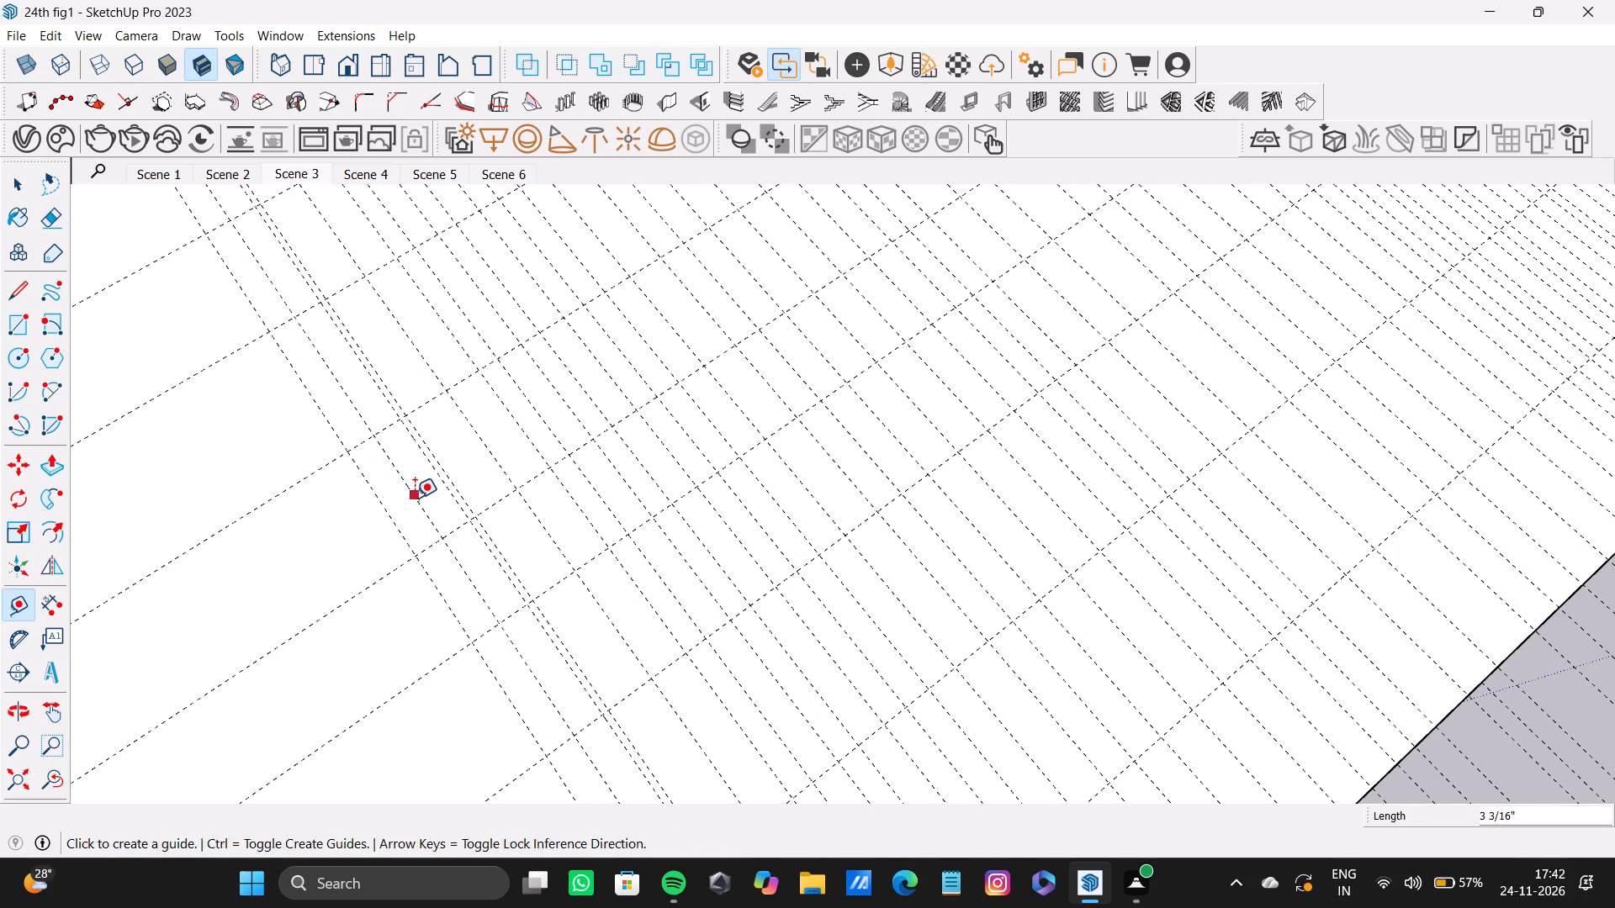
{"action": "left_click", "coordinate": [476, 468]}
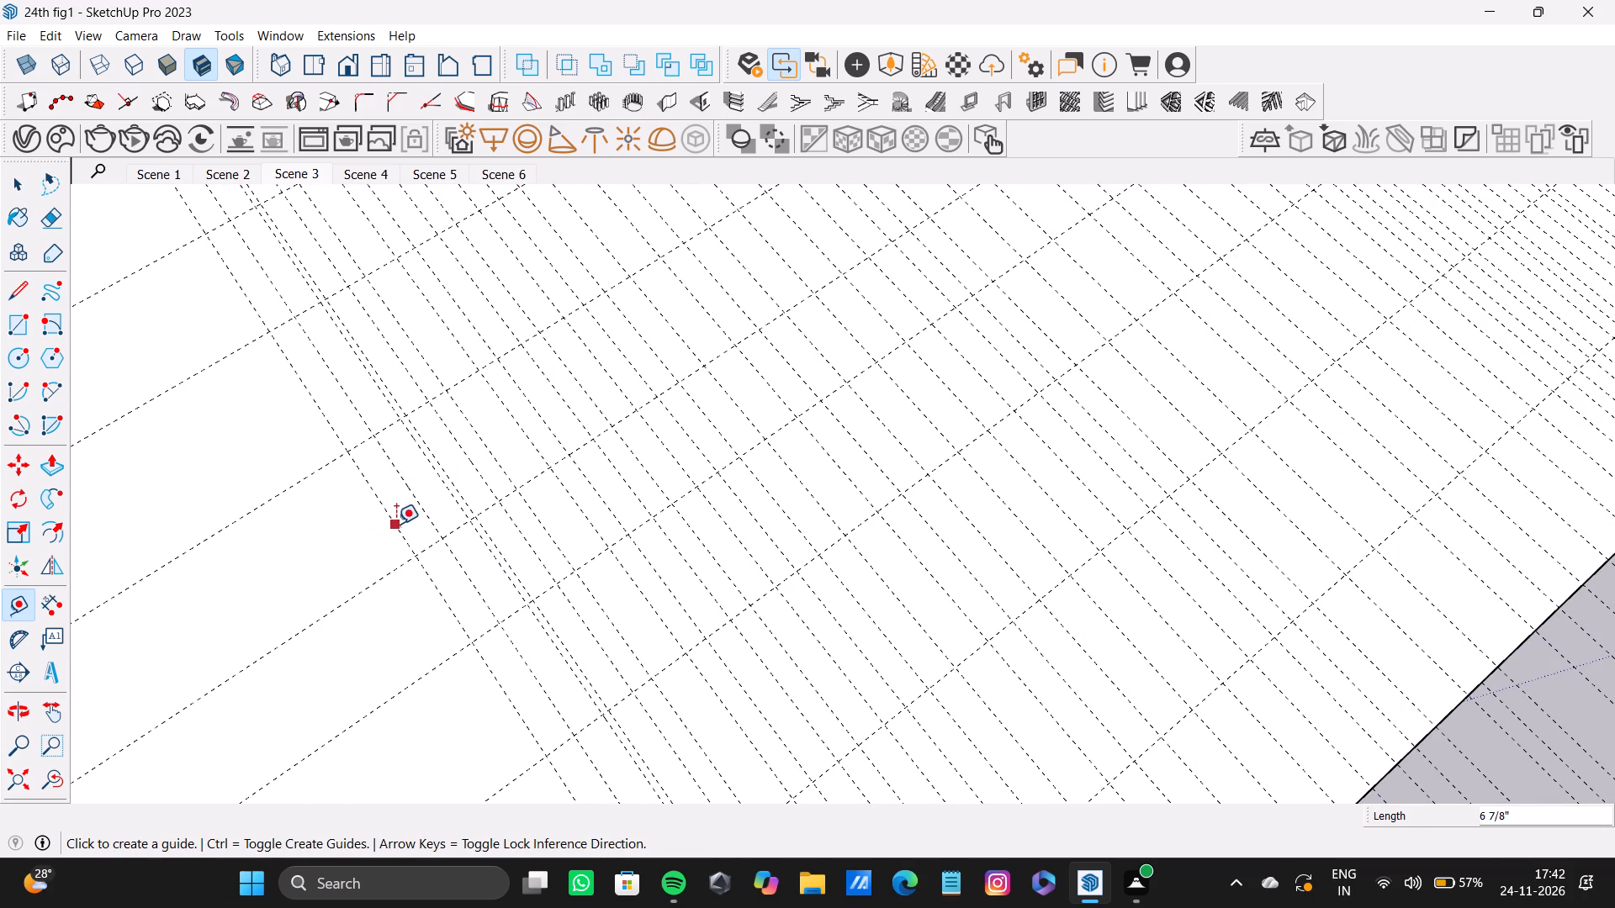
Extend the row outward from its outermost guide with parallel guides about 2 3/16" to 3 3/8" apart.
{"action": "left_click", "coordinate": [396, 524]}
{"action": "double_click", "coordinate": [368, 531]}
{"action": "double_click", "coordinate": [356, 550]}
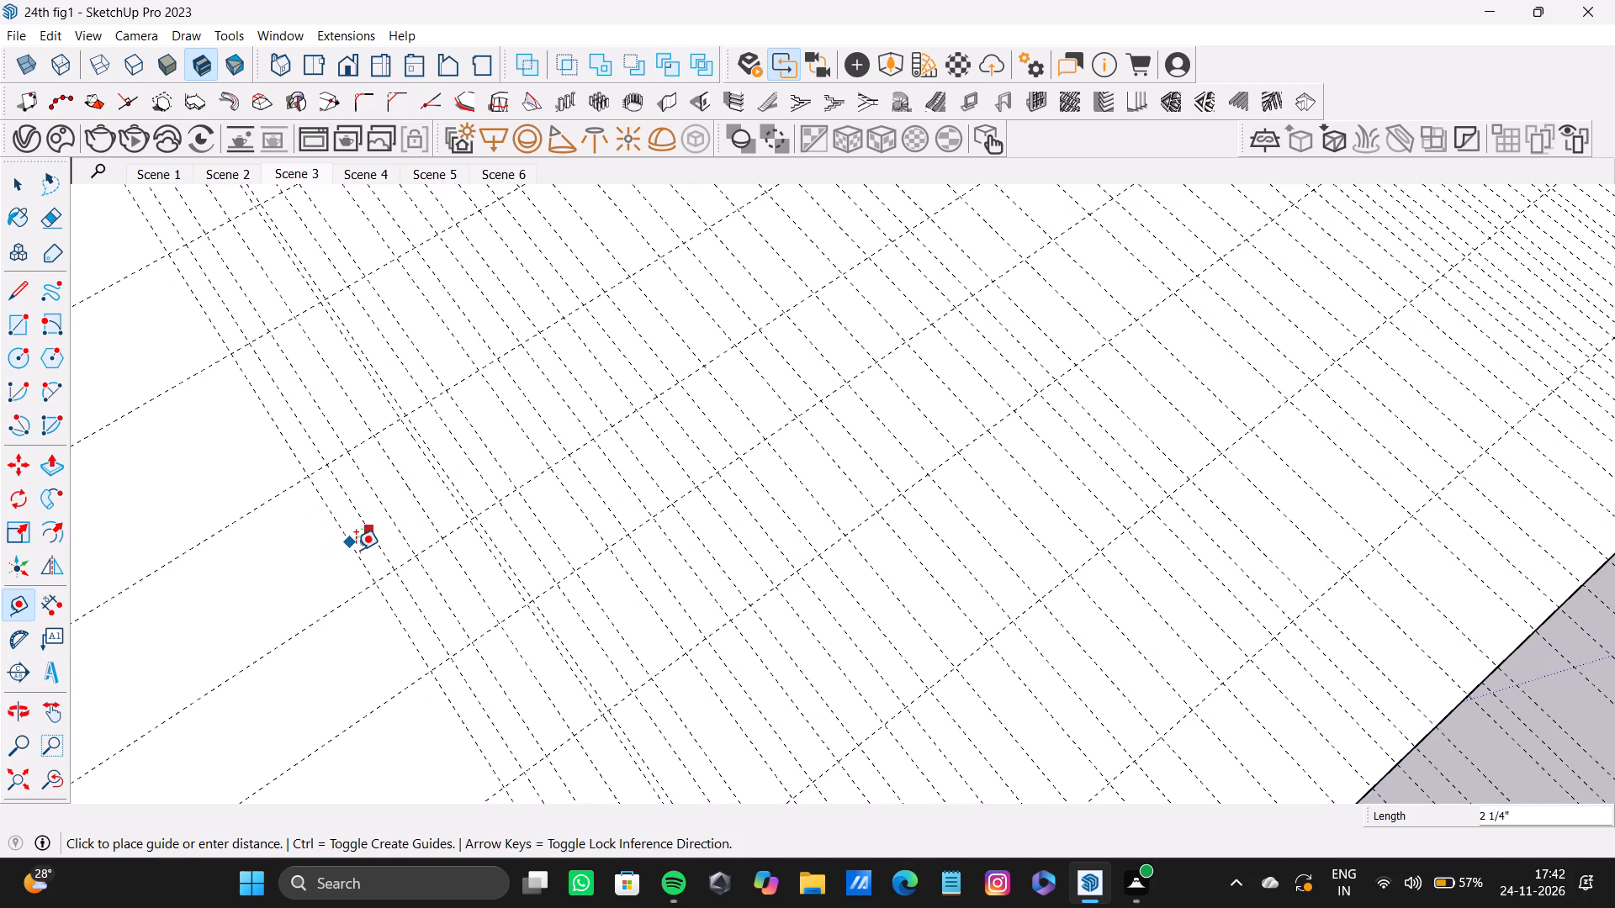
{"action": "double_click", "coordinate": [338, 553]}
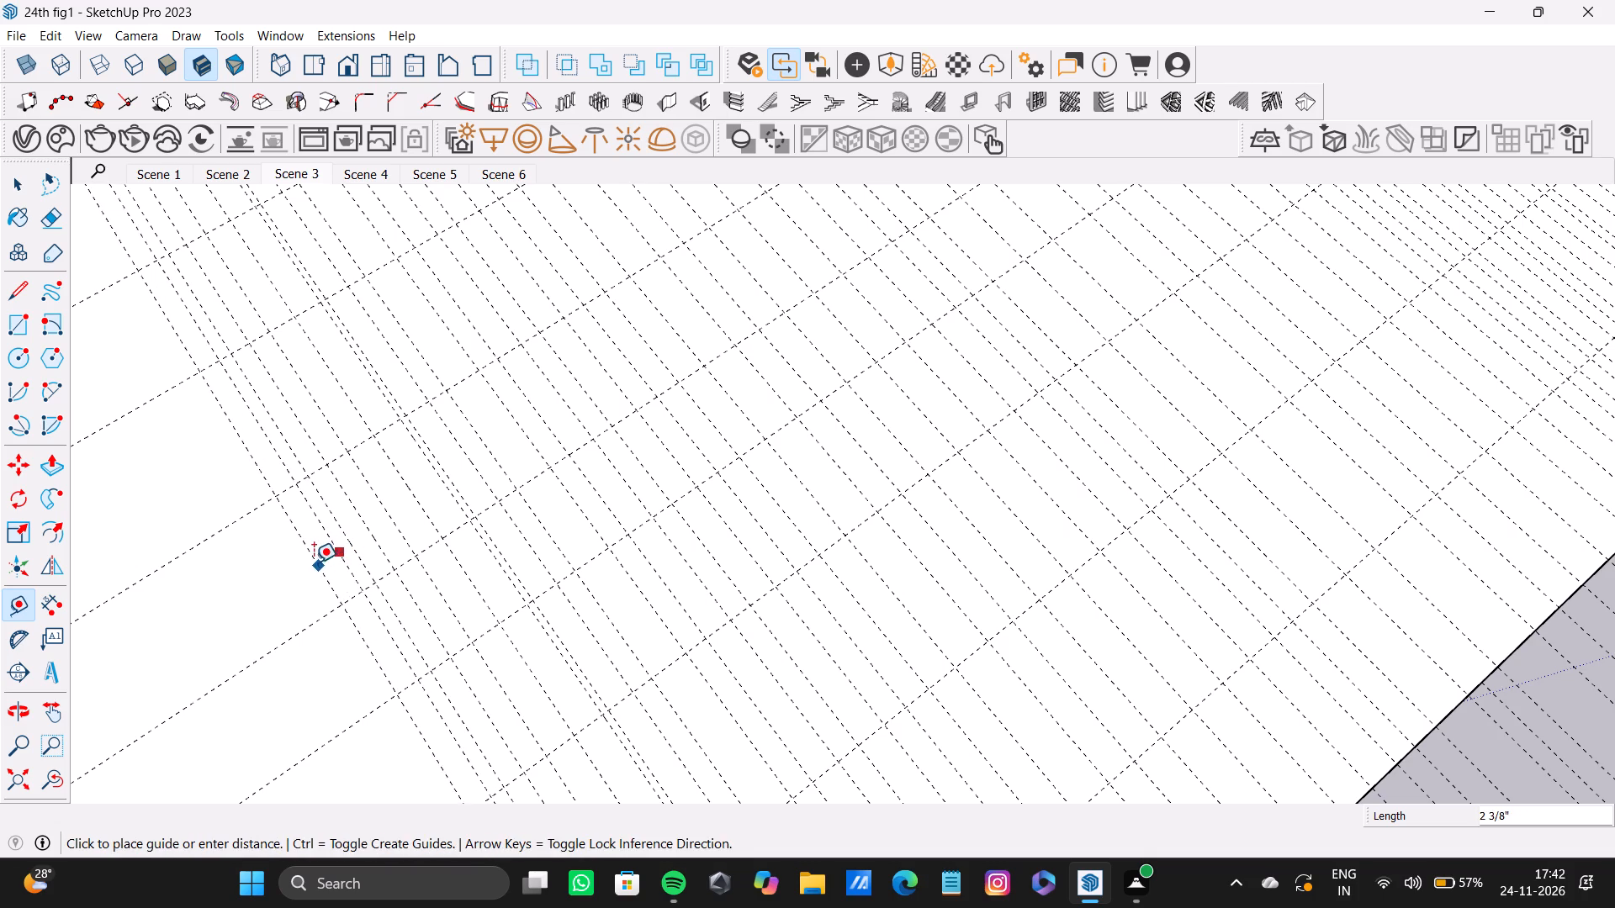
{"action": "double_click", "coordinate": [314, 562]}
{"action": "double_click", "coordinate": [289, 575]}
{"action": "double_click", "coordinate": [274, 592]}
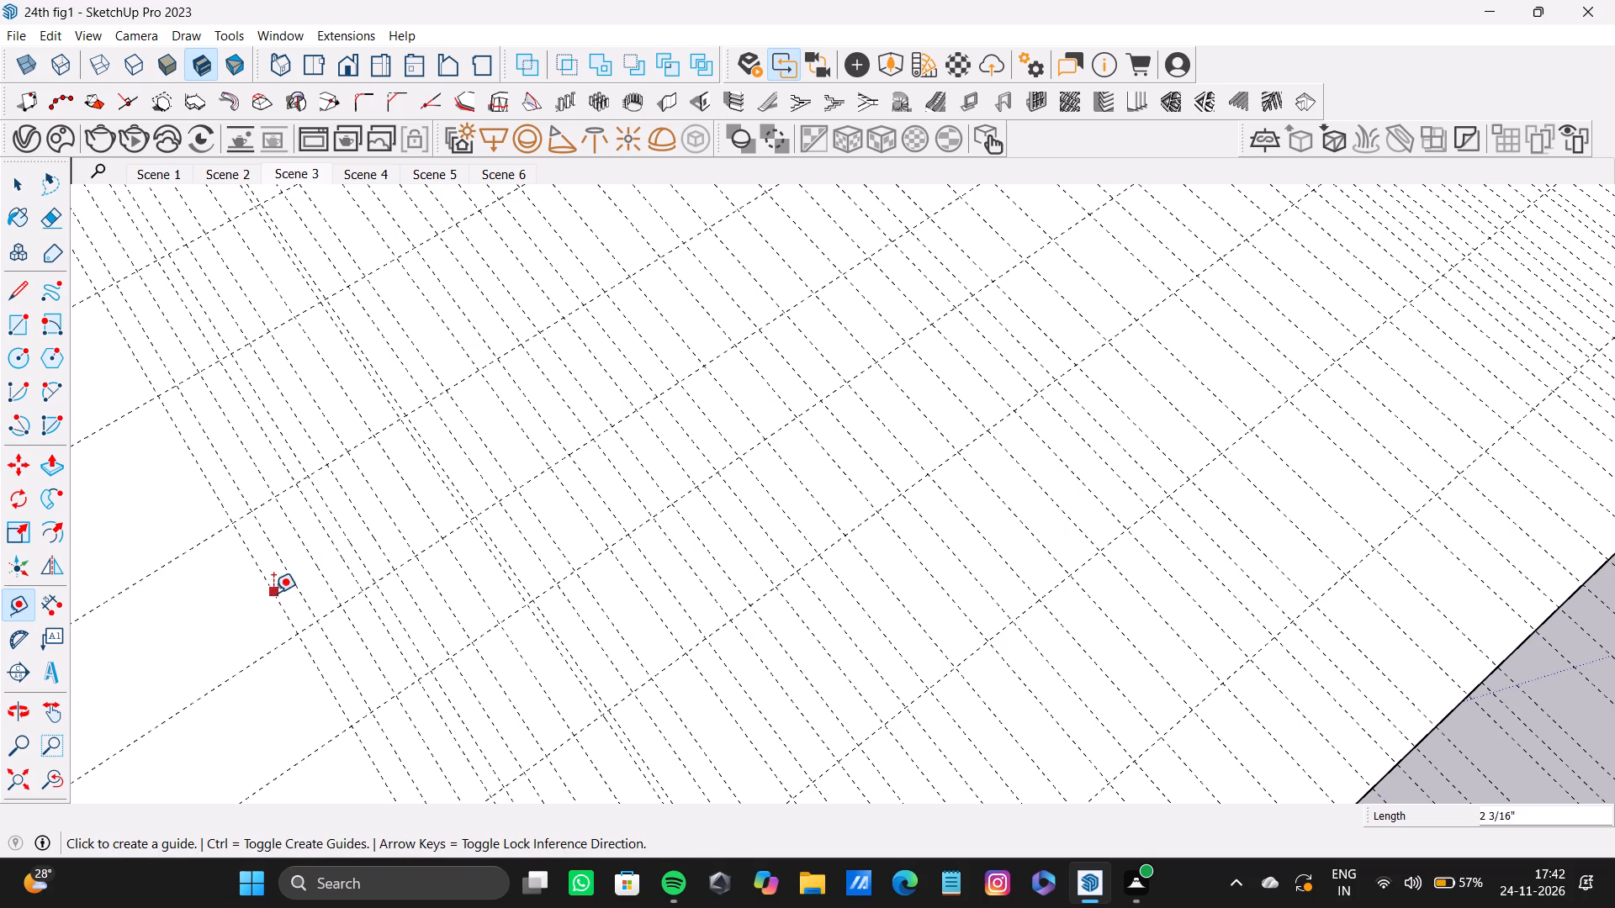
{"action": "left_click", "coordinate": [241, 610]}
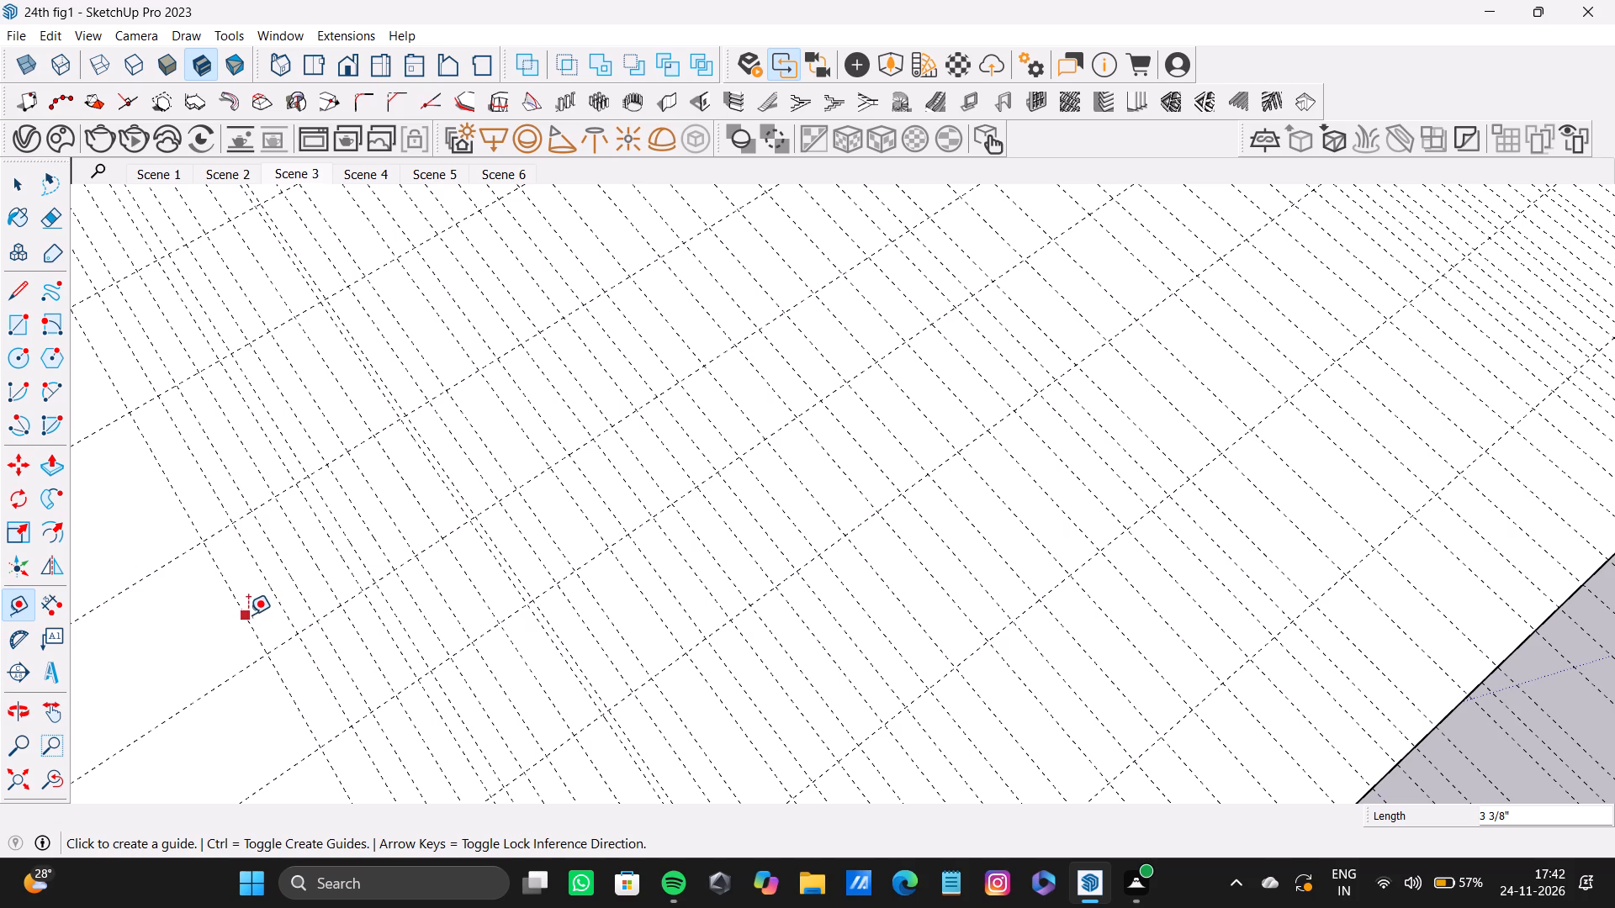
Fill in and extend the row's outer edge with closer parallel guides, about 1 5/16" to 1 5/8" apart.
{"action": "left_click", "coordinate": [246, 623]}
{"action": "left_click", "coordinate": [270, 620]}
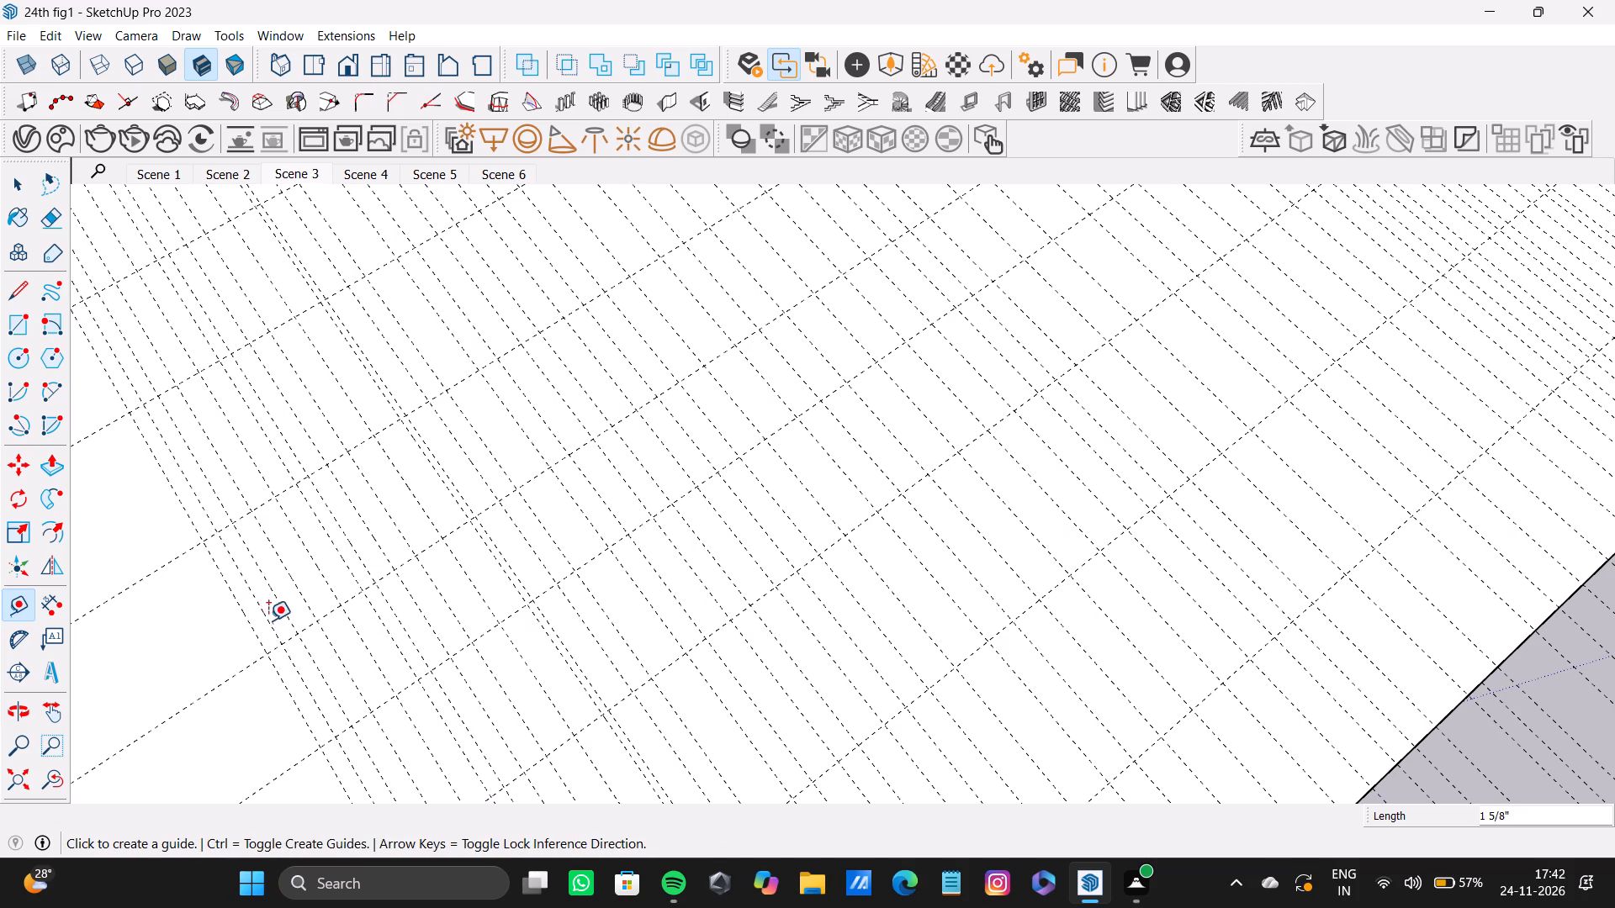
{"action": "left_click", "coordinate": [252, 629]}
{"action": "double_click", "coordinate": [230, 640]}
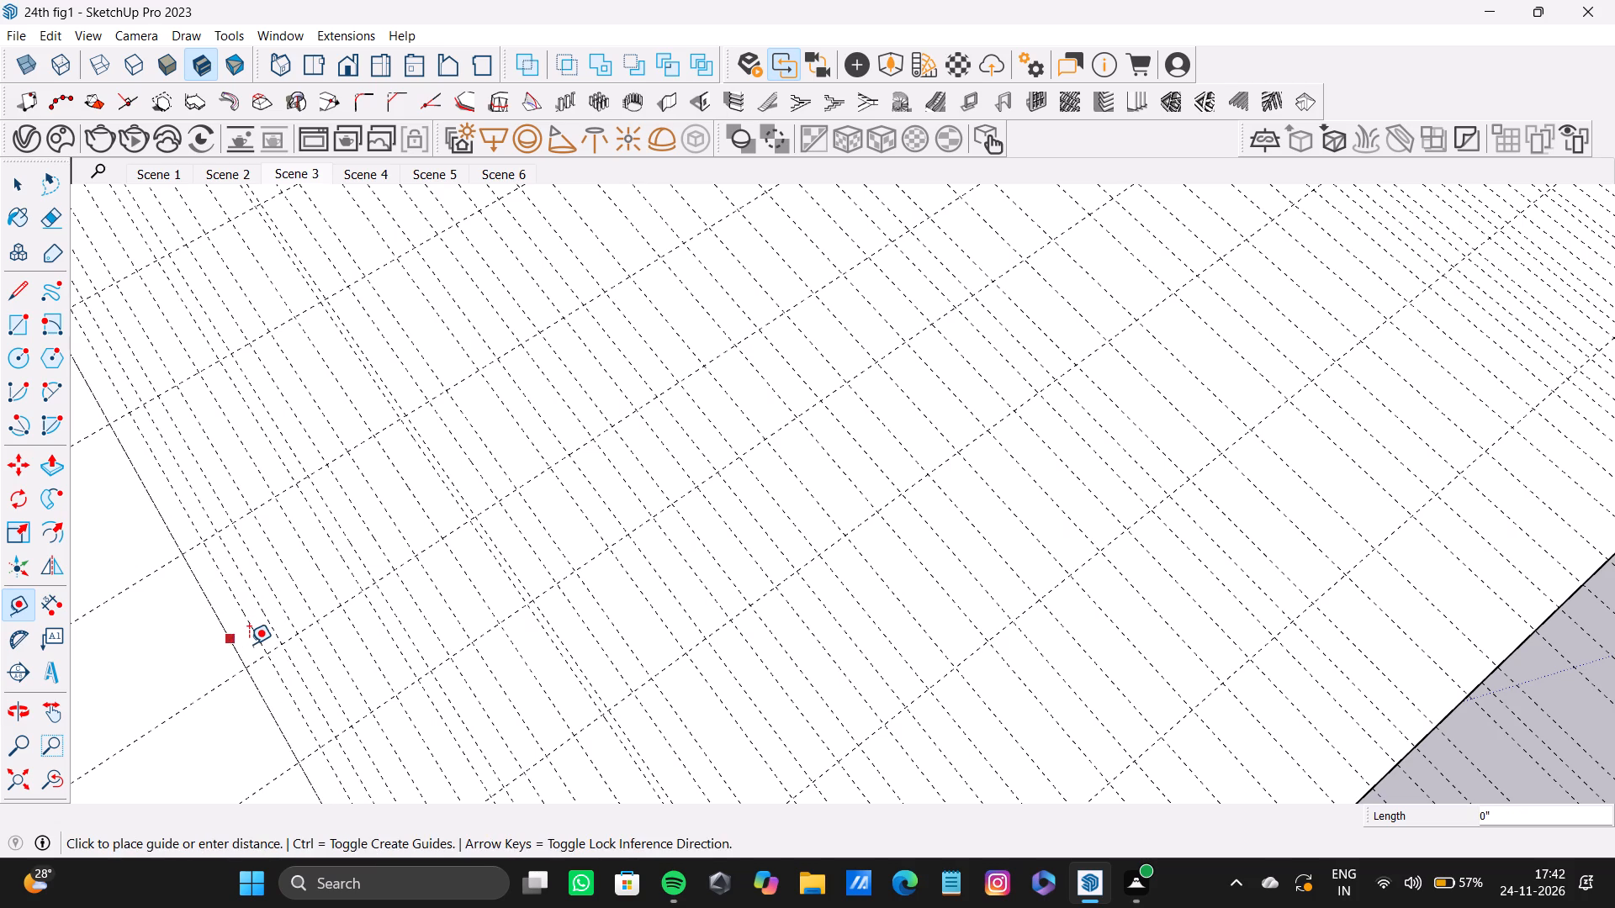
{"action": "left_click", "coordinate": [249, 644]}
{"action": "left_click", "coordinate": [230, 647]}
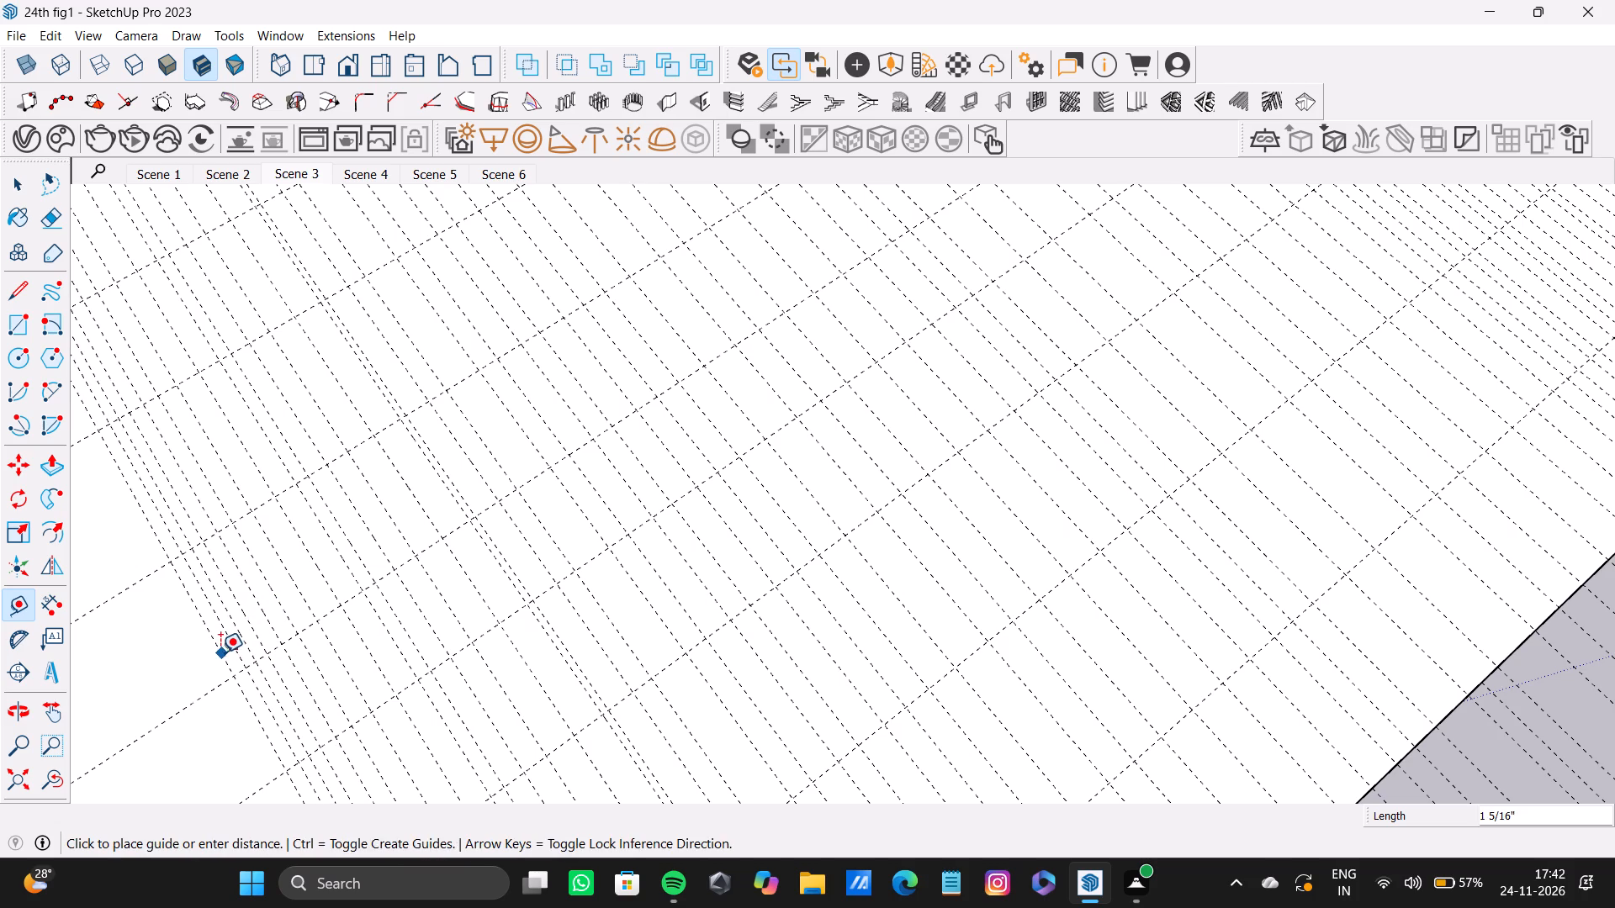
Continue the row outward across the rectangle's uncovered end with parallel guides about 1 7/16" to 1 3/4" apart.
{"action": "double_click", "coordinate": [220, 652]}
{"action": "double_click", "coordinate": [195, 657]}
{"action": "left_click", "coordinate": [178, 663]}
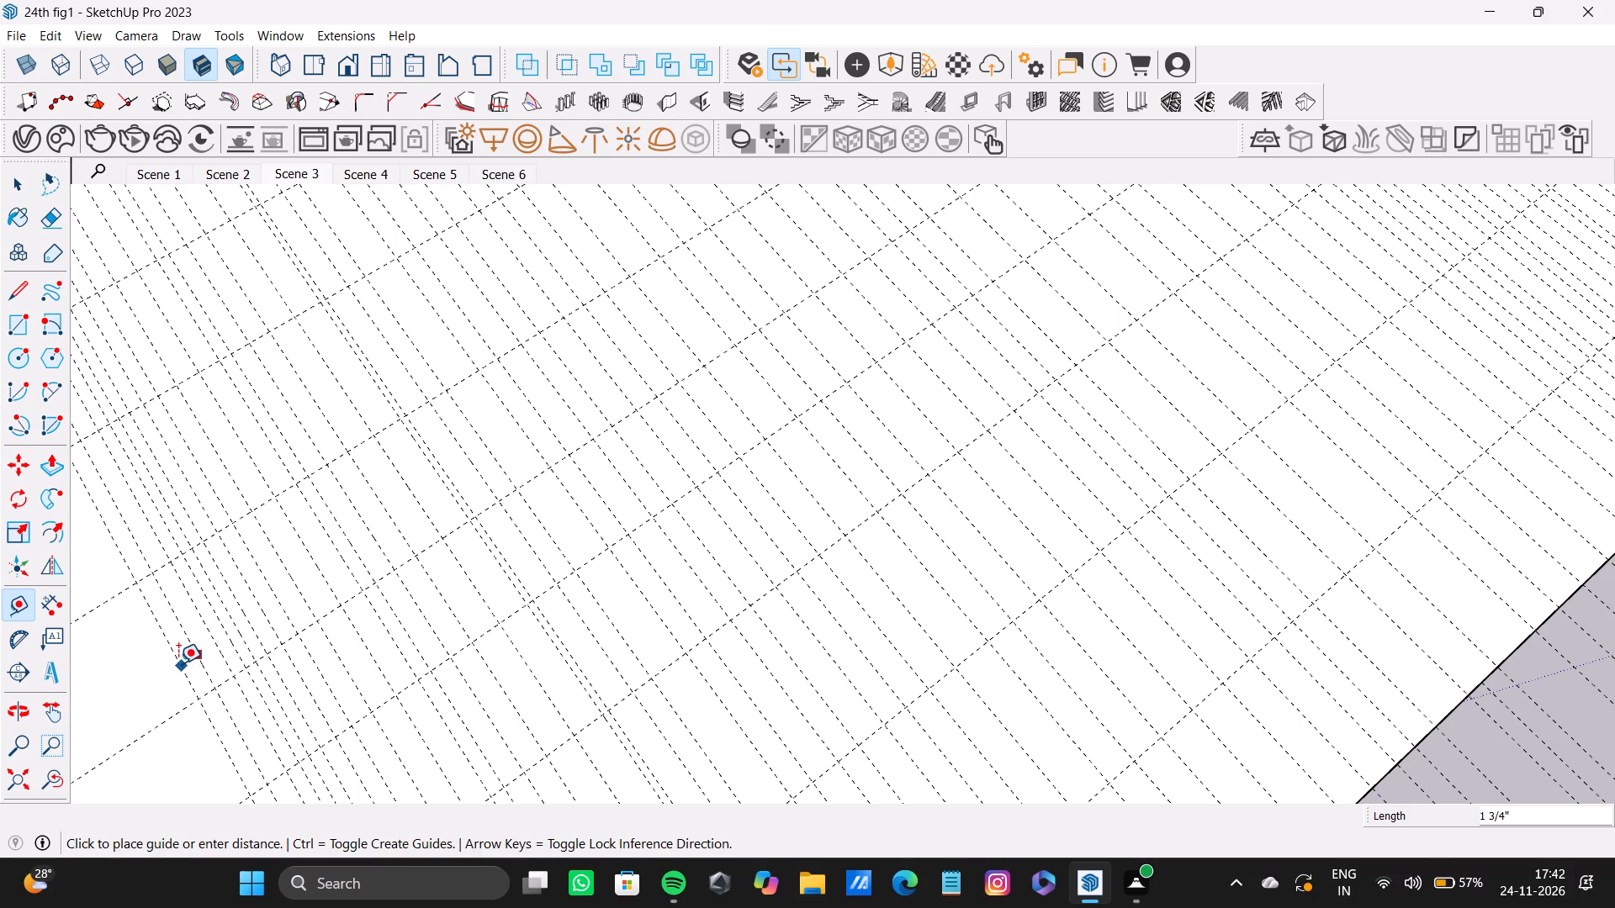
{"action": "left_click_drag", "start_coordinate": [178, 663], "coordinate": [161, 663]}
{"action": "double_click", "coordinate": [143, 665]}
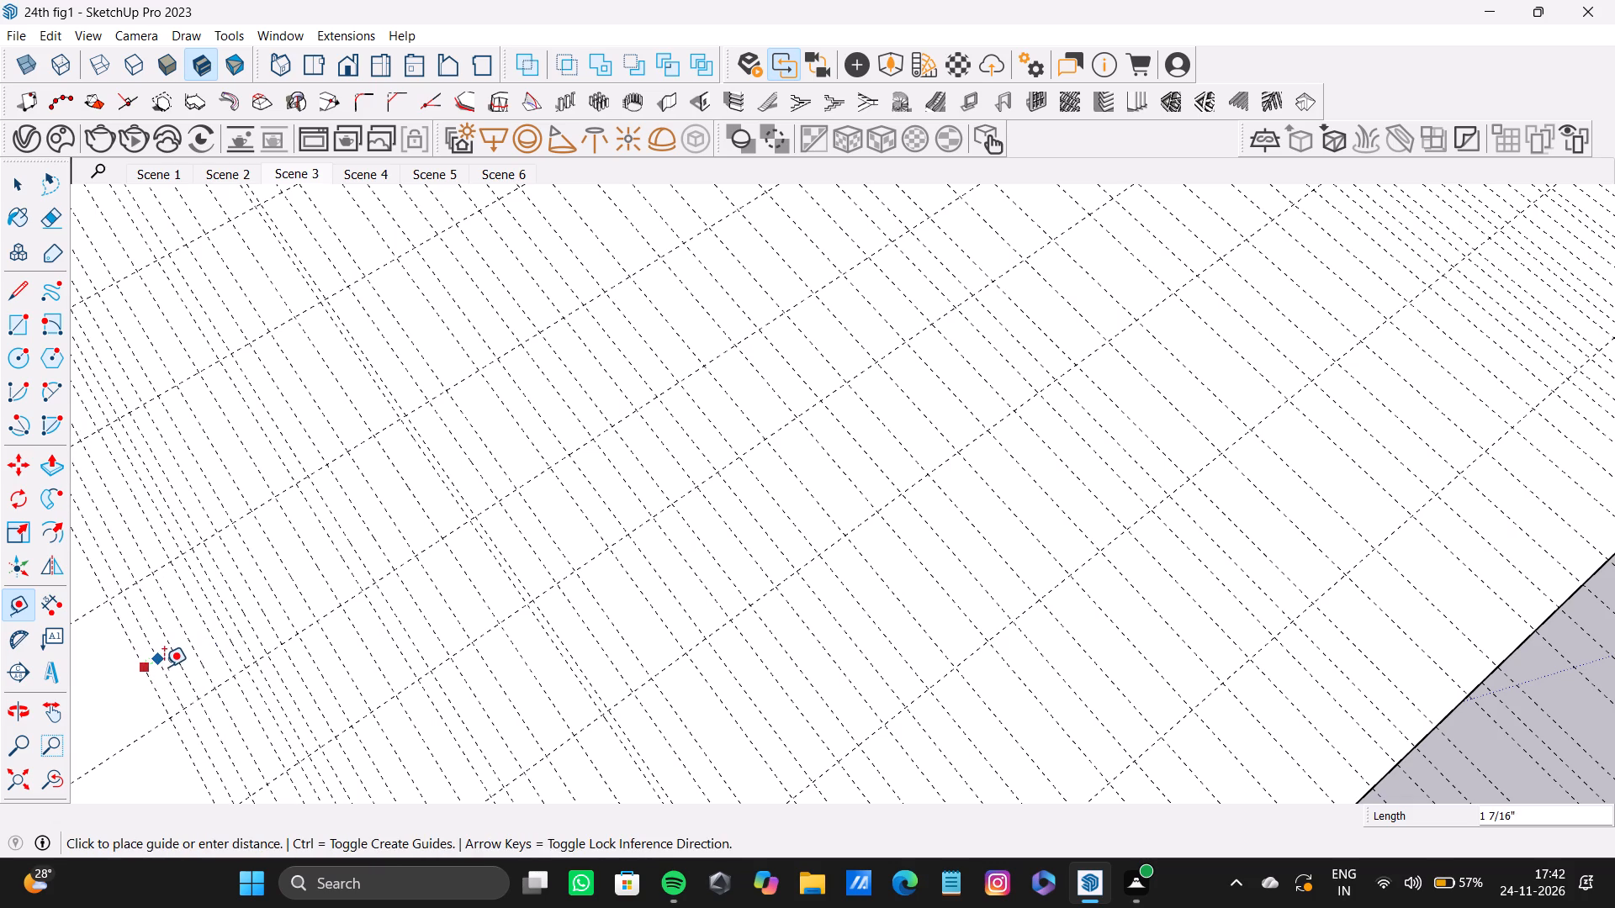
{"action": "left_click", "coordinate": [164, 667]}
{"action": "scroll", "coordinate": [171, 635], "scroll_direction": "down", "scroll_amount": 12}
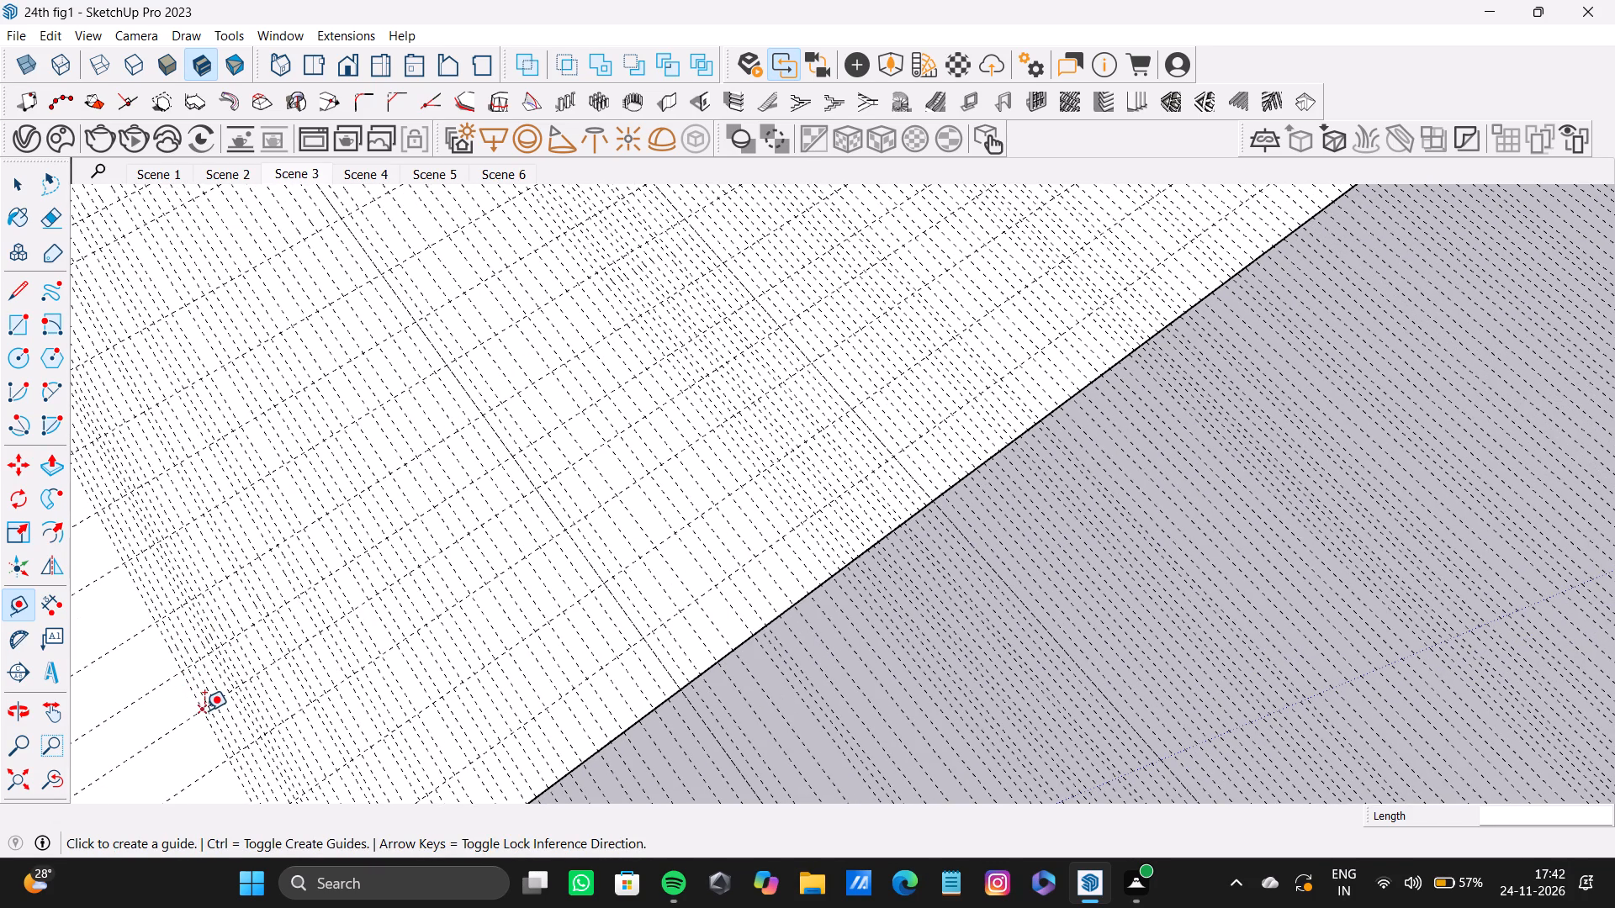
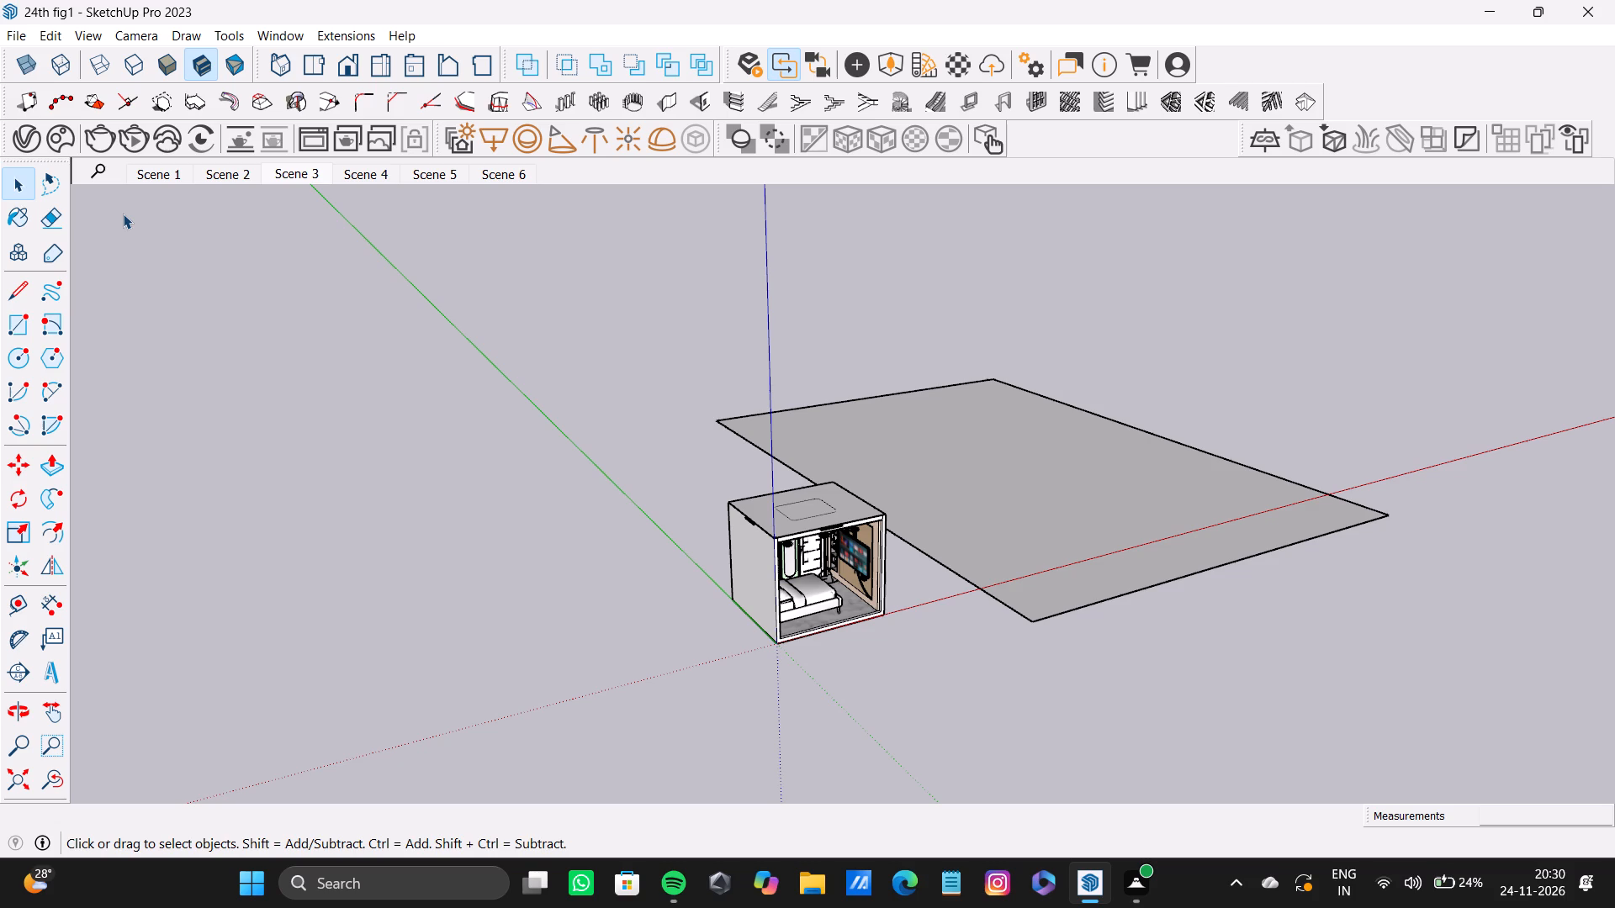
Push/Pull the large rectangle beside the room upward about 1' 1 1/16" to make a thin slab.
{"action": "left_click", "coordinate": [988, 498]}
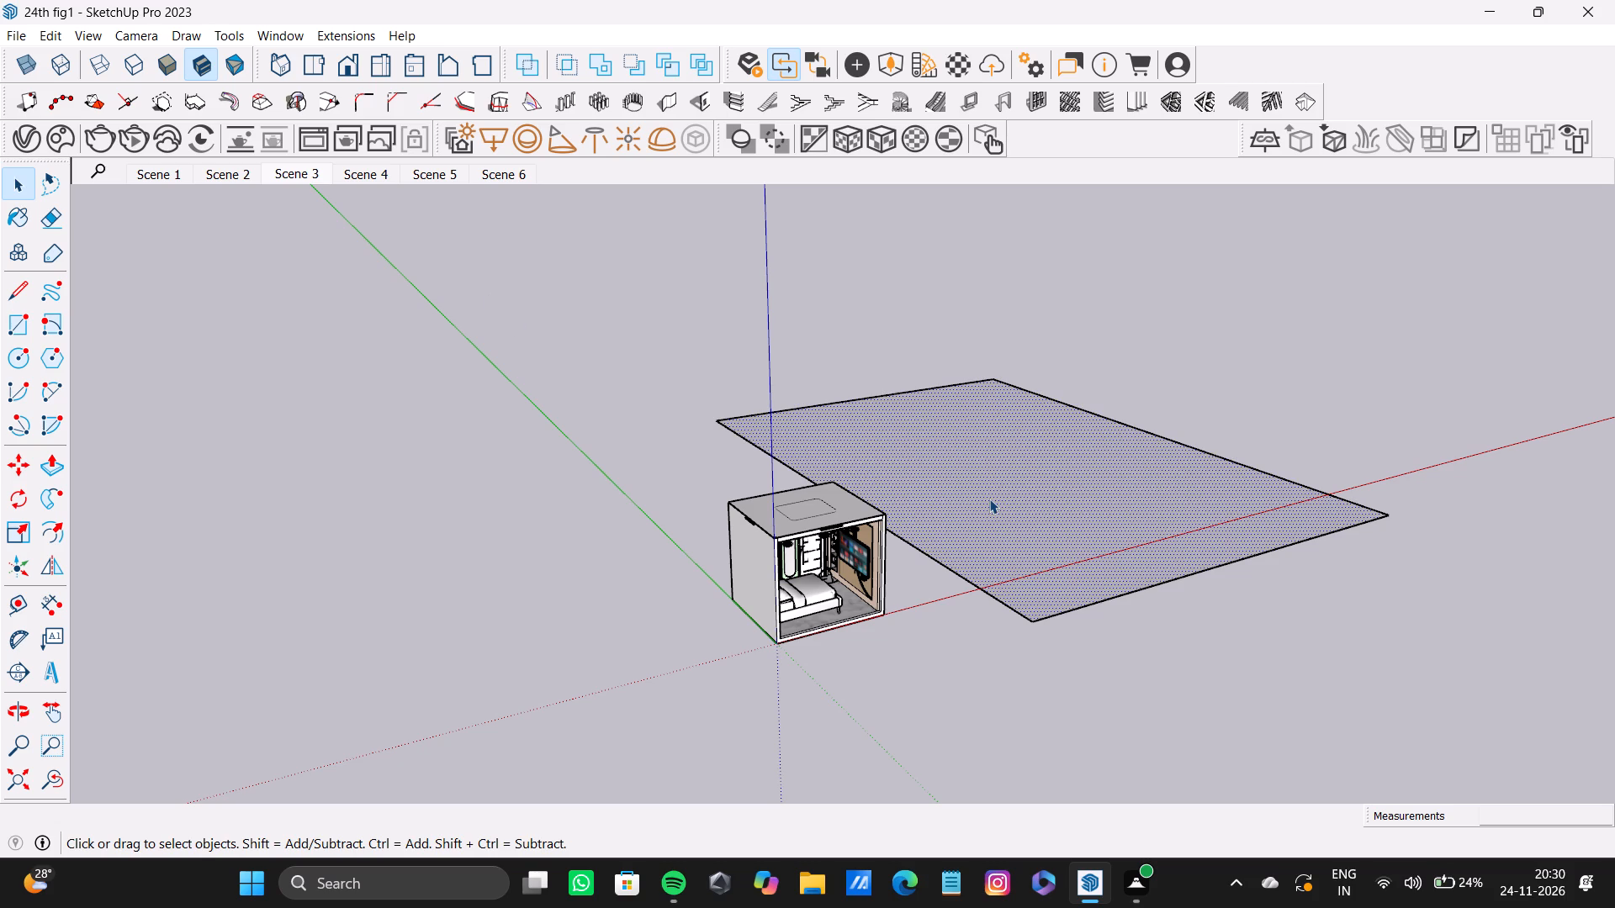
{"action": "key", "text": "space"}
{"action": "key", "text": "p"}
{"action": "left_click_drag", "start_coordinate": [988, 501], "coordinate": [988, 492]}
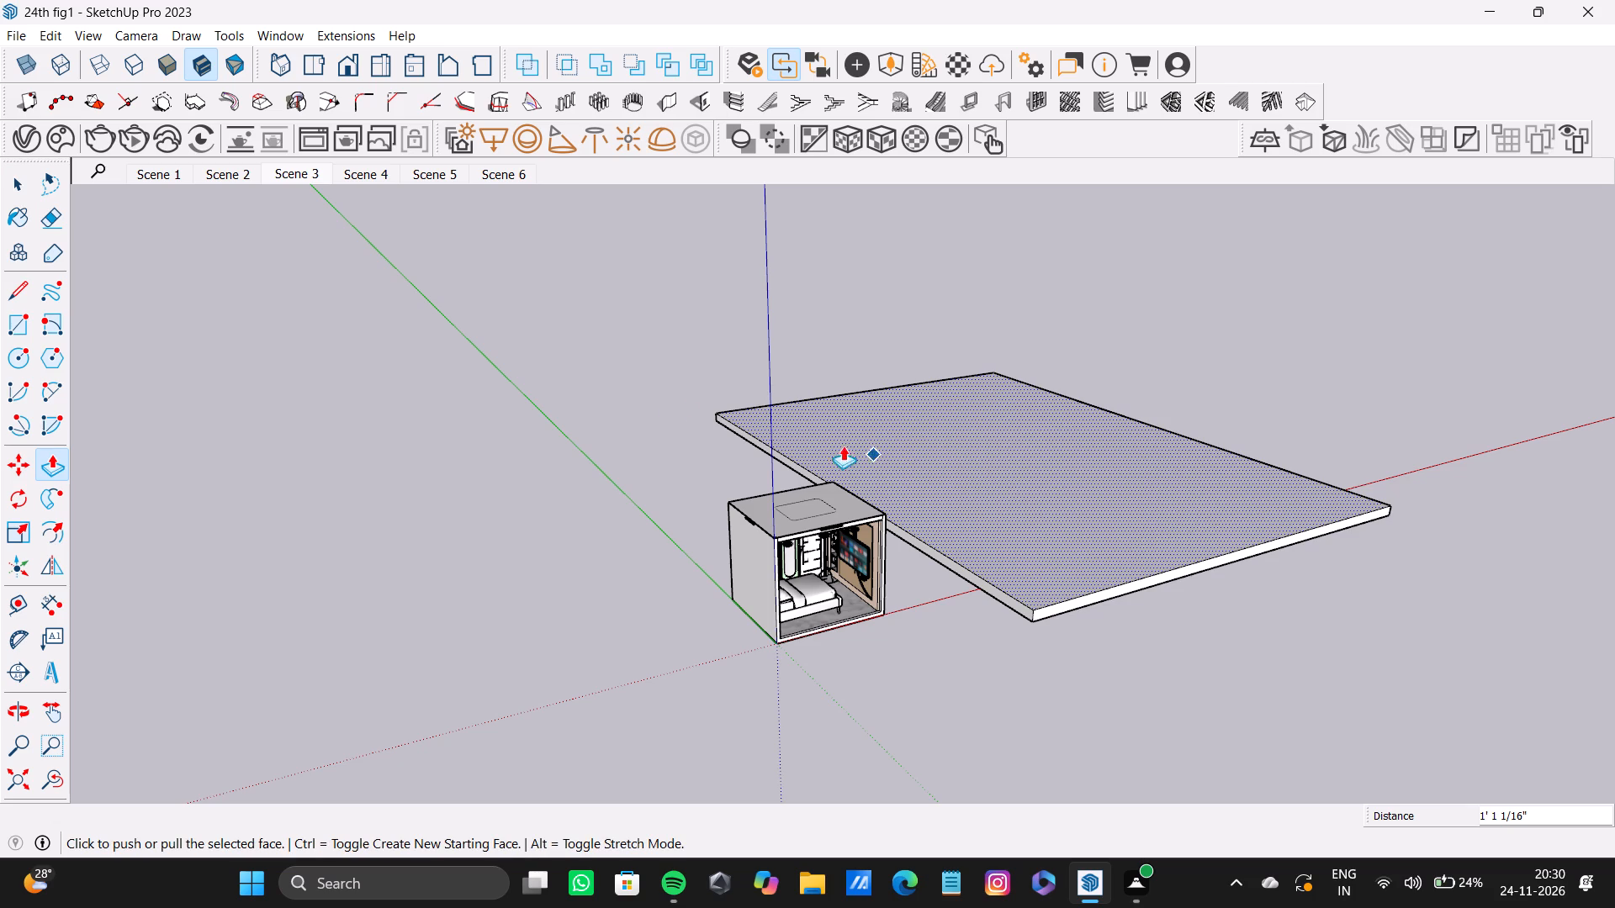
{"action": "key", "text": "space"}
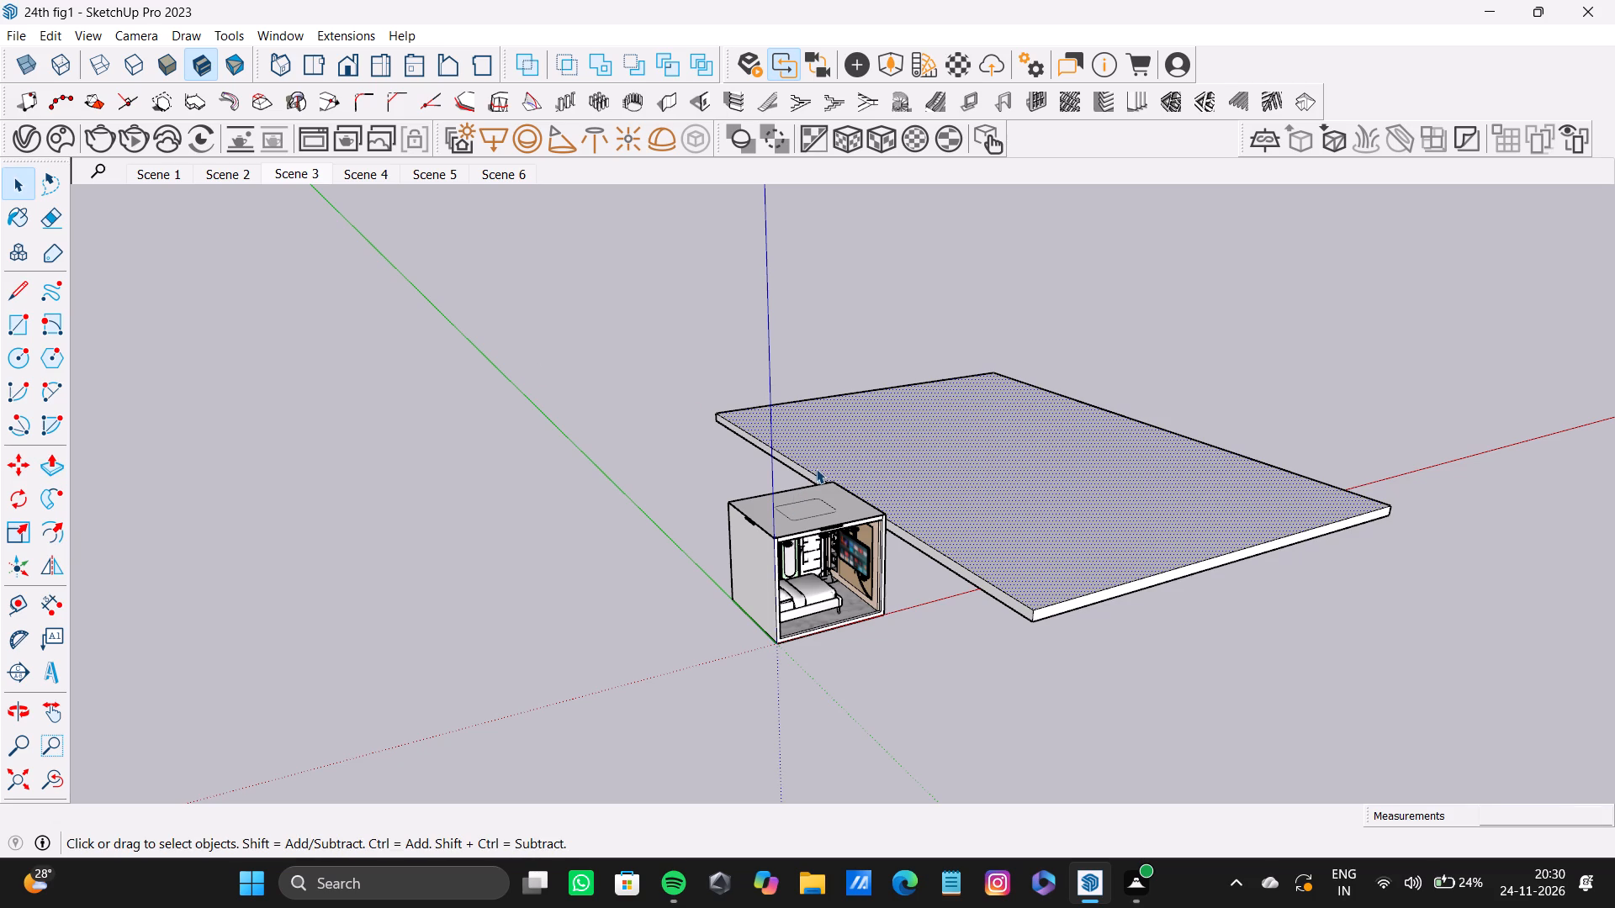
Delete Scene 6, Scene 5 and Scene 4 from the model.
{"action": "middle_click_drag", "start_coordinate": [902, 429], "coordinate": [751, 618]}
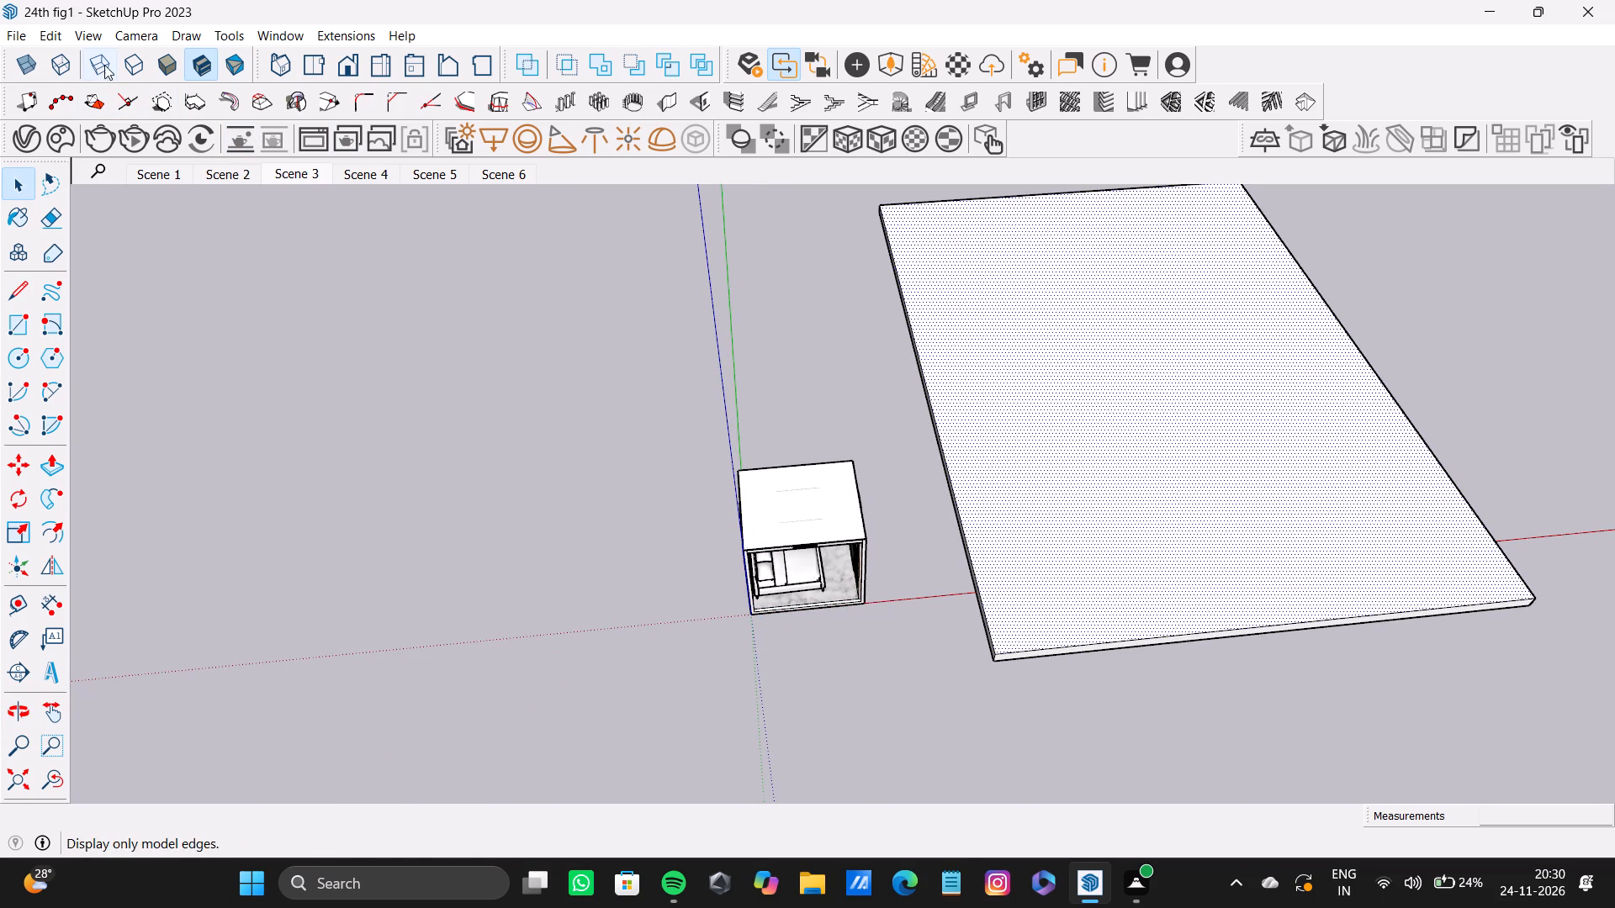
{"action": "right_click", "coordinate": [511, 174]}
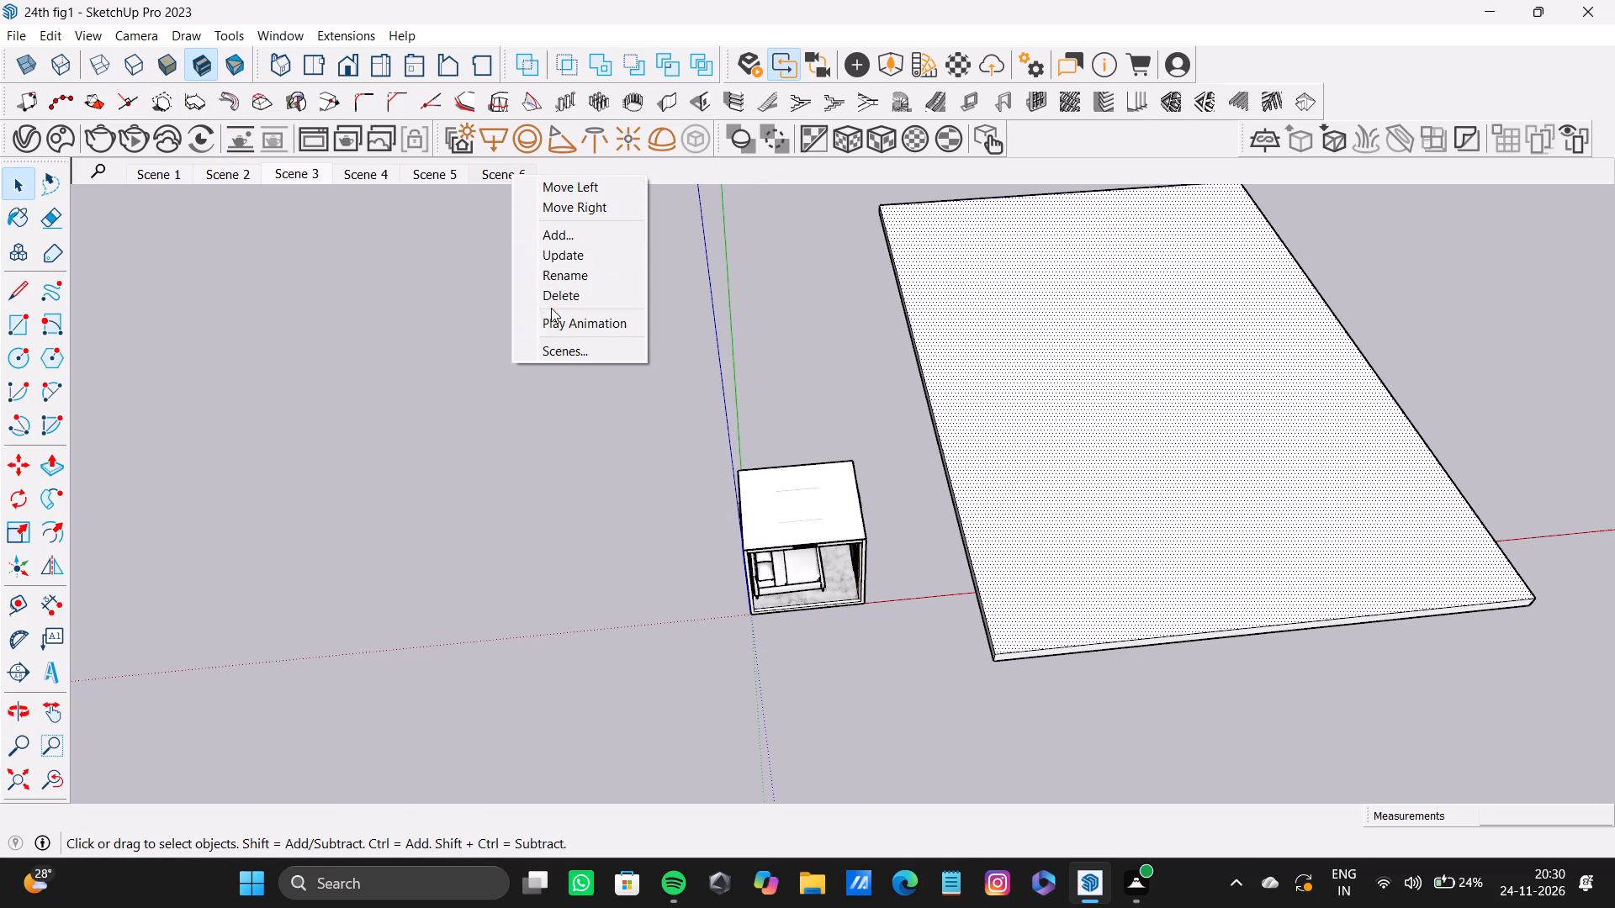
{"action": "left_click", "coordinate": [551, 301]}
{"action": "right_click", "coordinate": [551, 300]}
{"action": "left_click", "coordinate": [827, 459]}
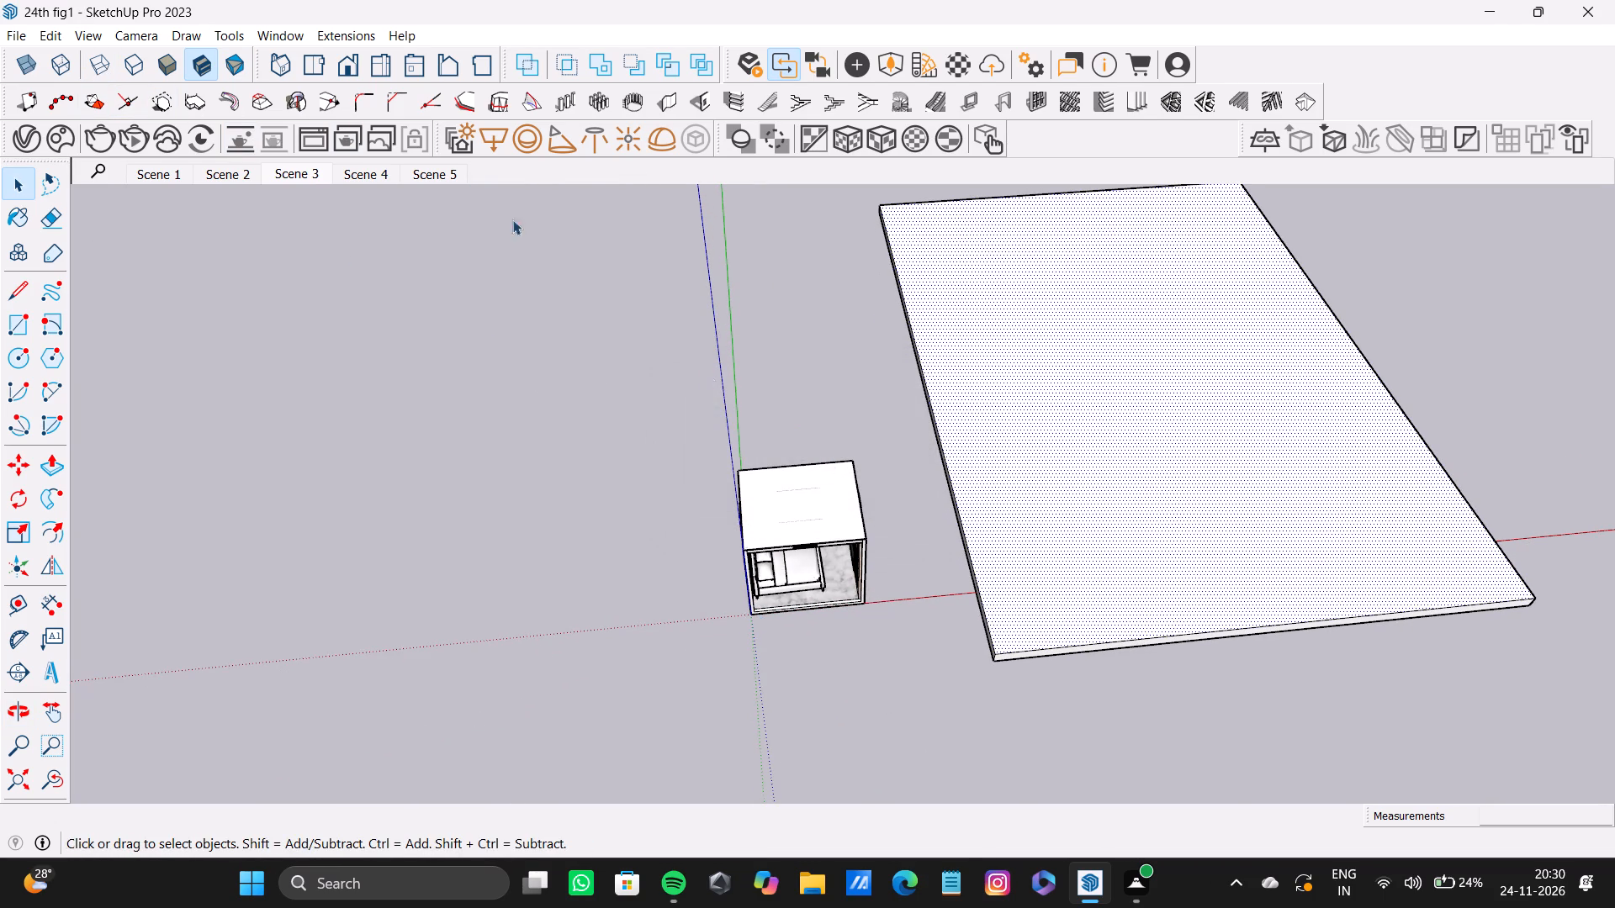
{"action": "right_click", "coordinate": [459, 174]}
{"action": "left_click", "coordinate": [529, 301]}
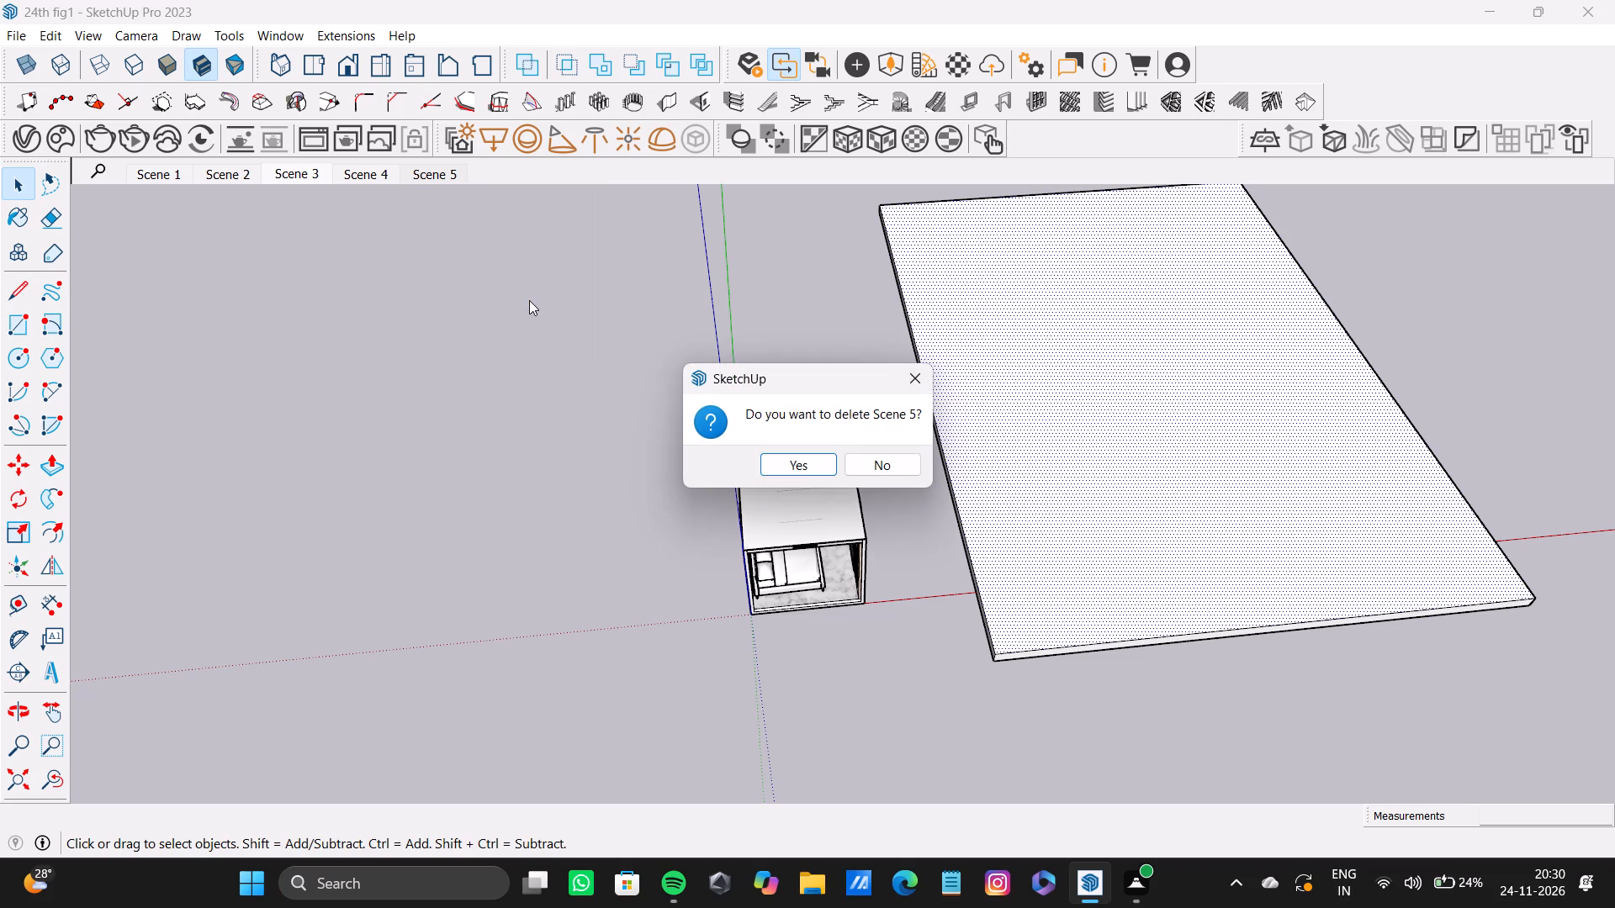
{"action": "left_click", "coordinate": [808, 464]}
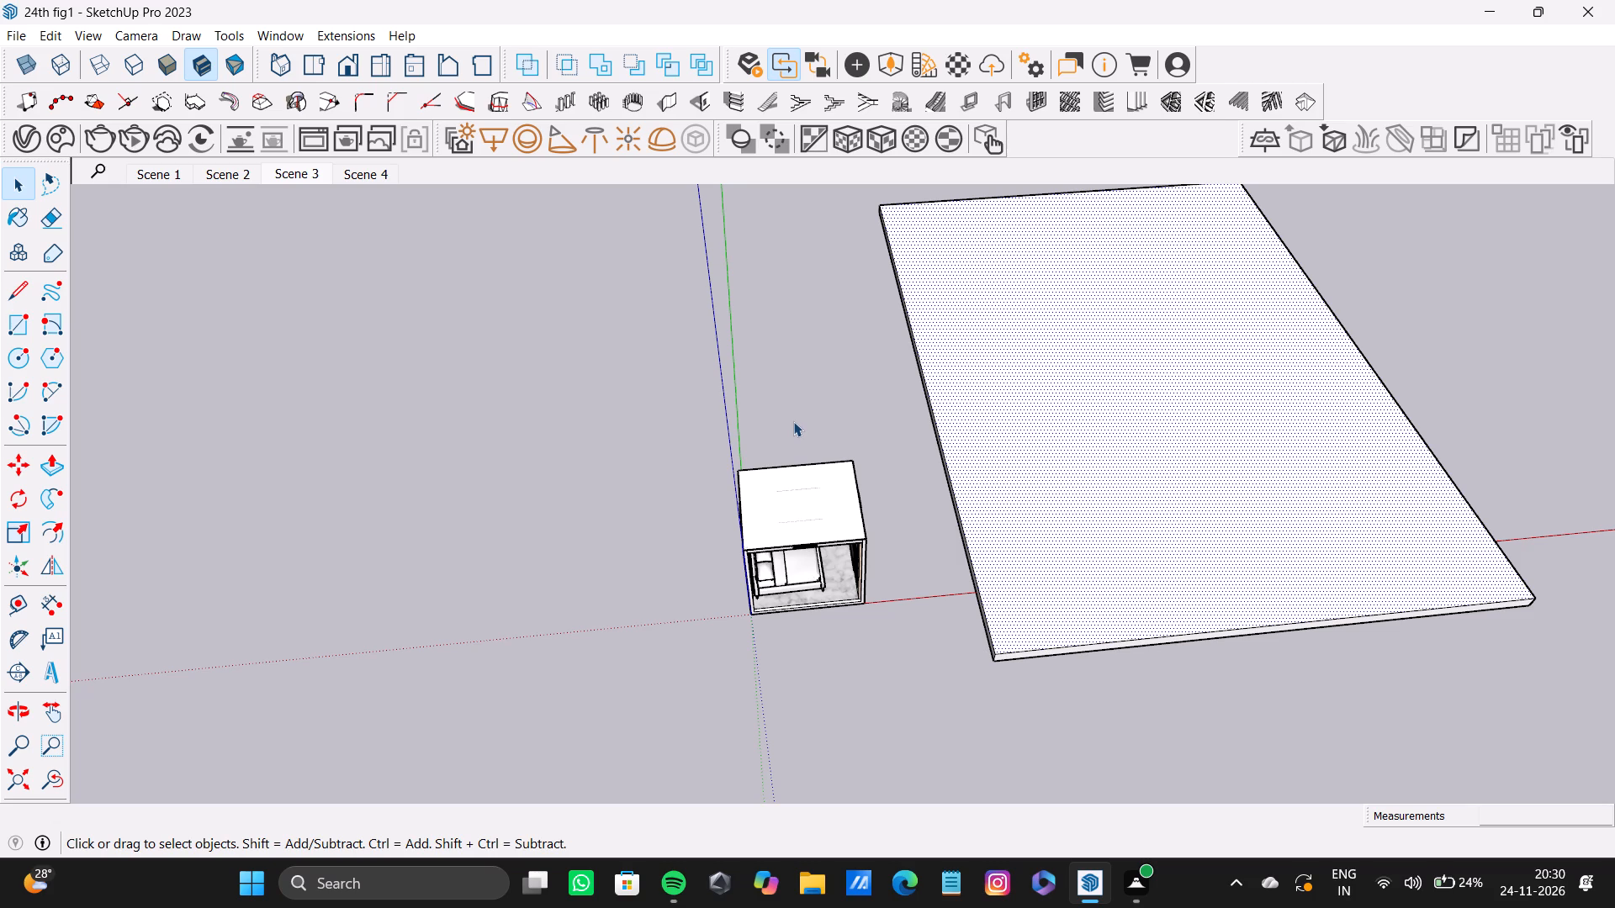
{"action": "right_click", "coordinate": [356, 166]}
{"action": "left_click", "coordinate": [428, 290]}
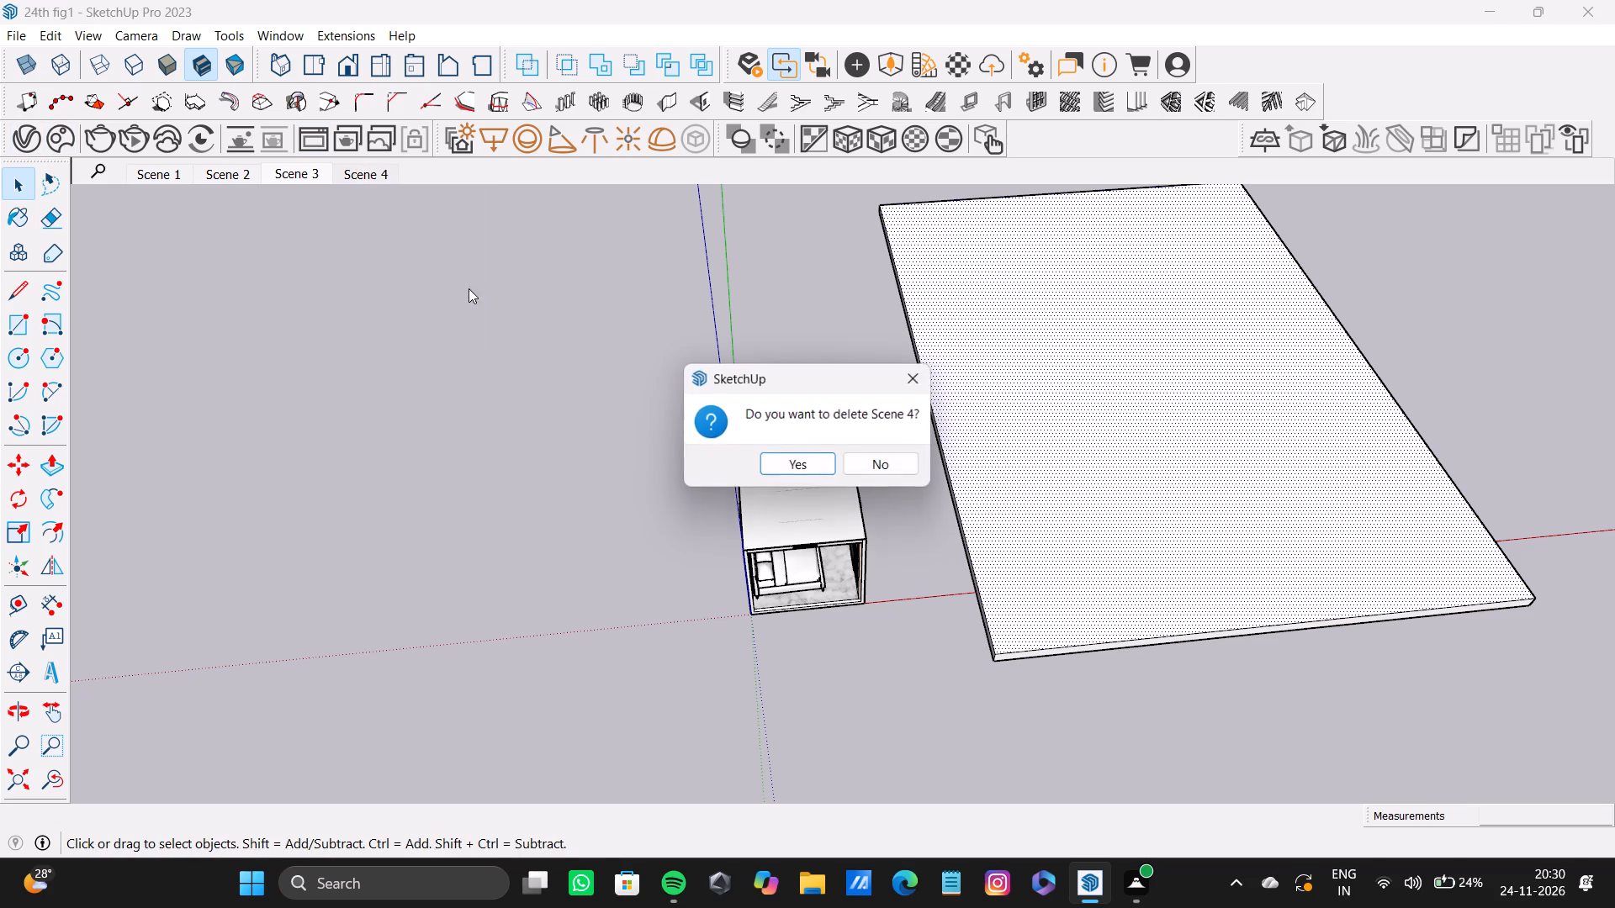
{"action": "left_click", "coordinate": [813, 469]}
Delete the remaining scenes, Scene 3, Scene 2 and Scene 1.
{"action": "right_click", "coordinate": [294, 175]}
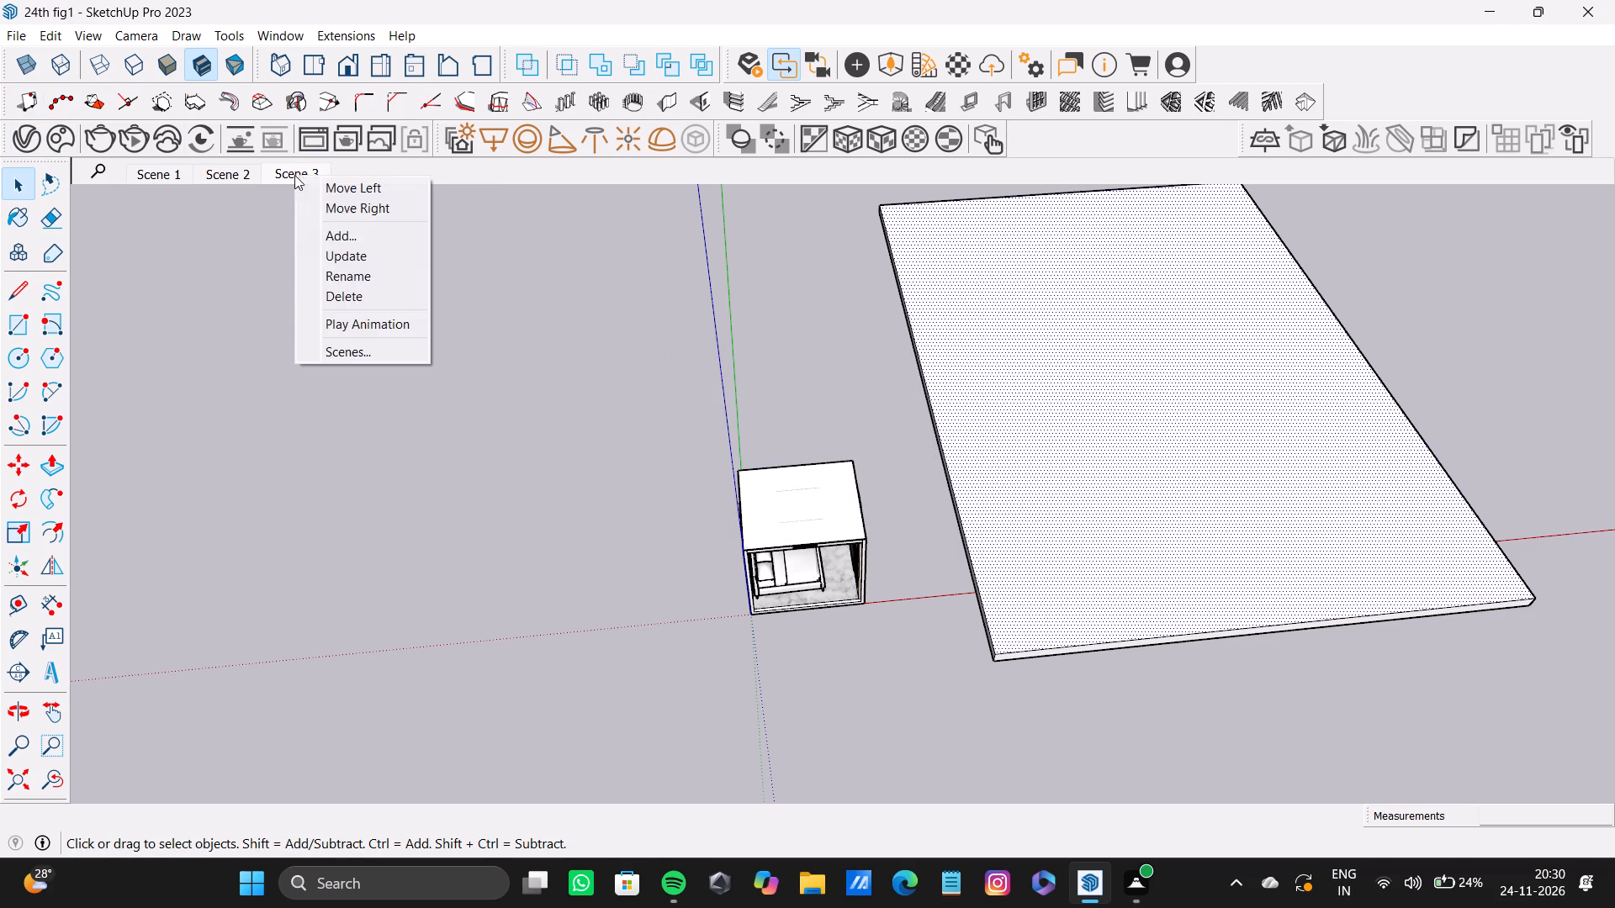
{"action": "left_click", "coordinate": [345, 298]}
{"action": "right_click", "coordinate": [345, 299]}
{"action": "left_click", "coordinate": [792, 462]}
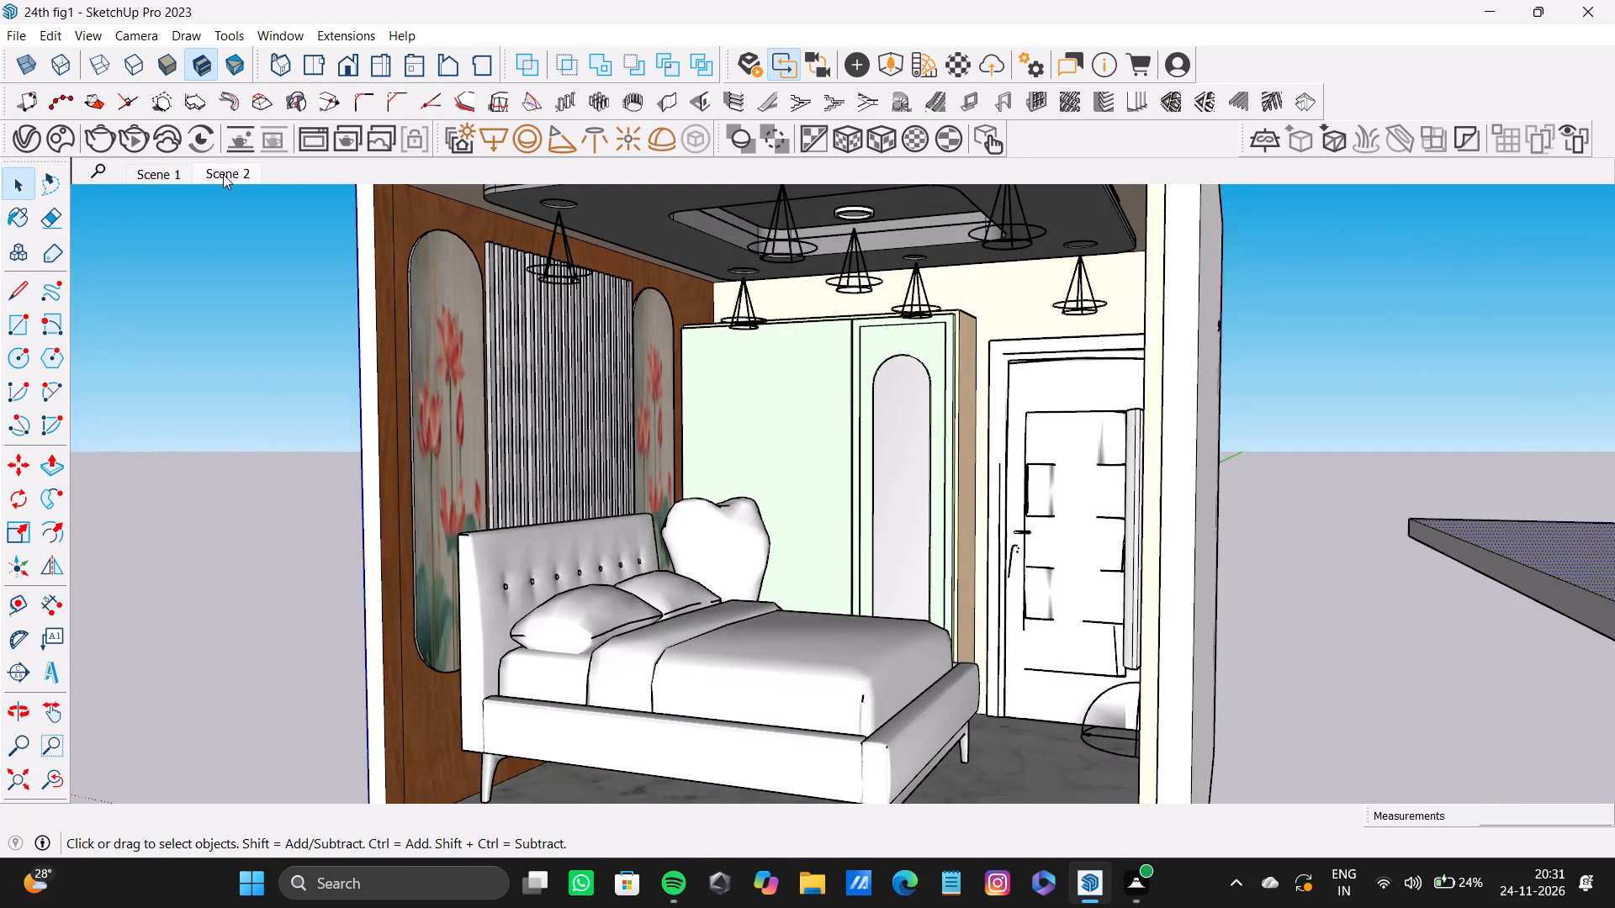
{"action": "right_click", "coordinate": [223, 174]}
{"action": "left_click", "coordinate": [321, 288]}
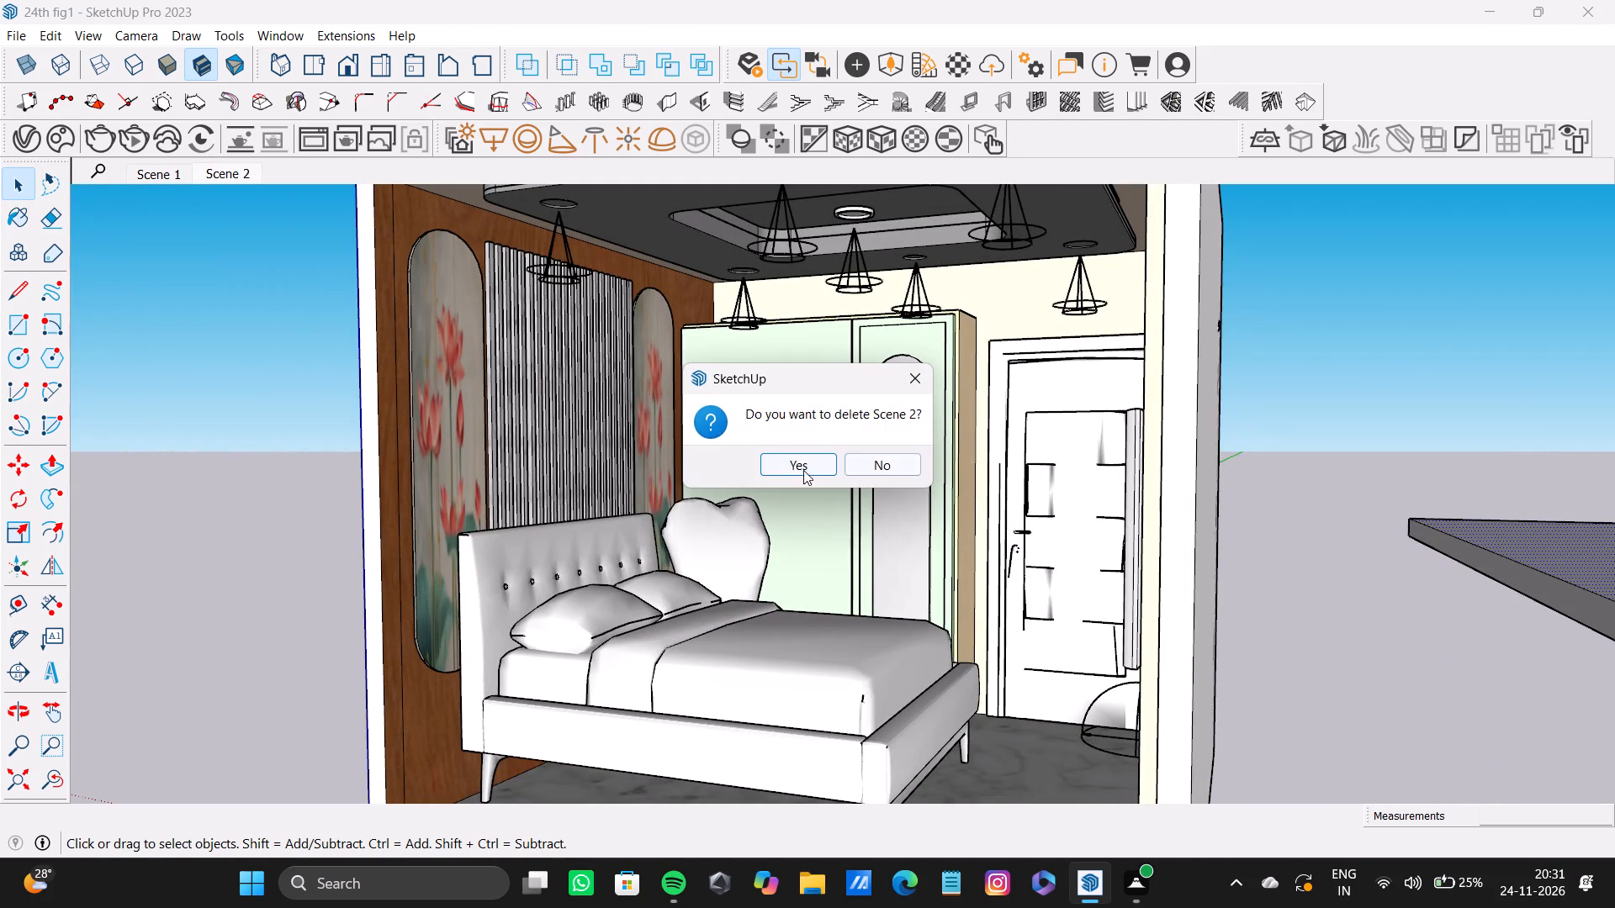
{"action": "left_click", "coordinate": [802, 465]}
{"action": "right_click", "coordinate": [130, 169]}
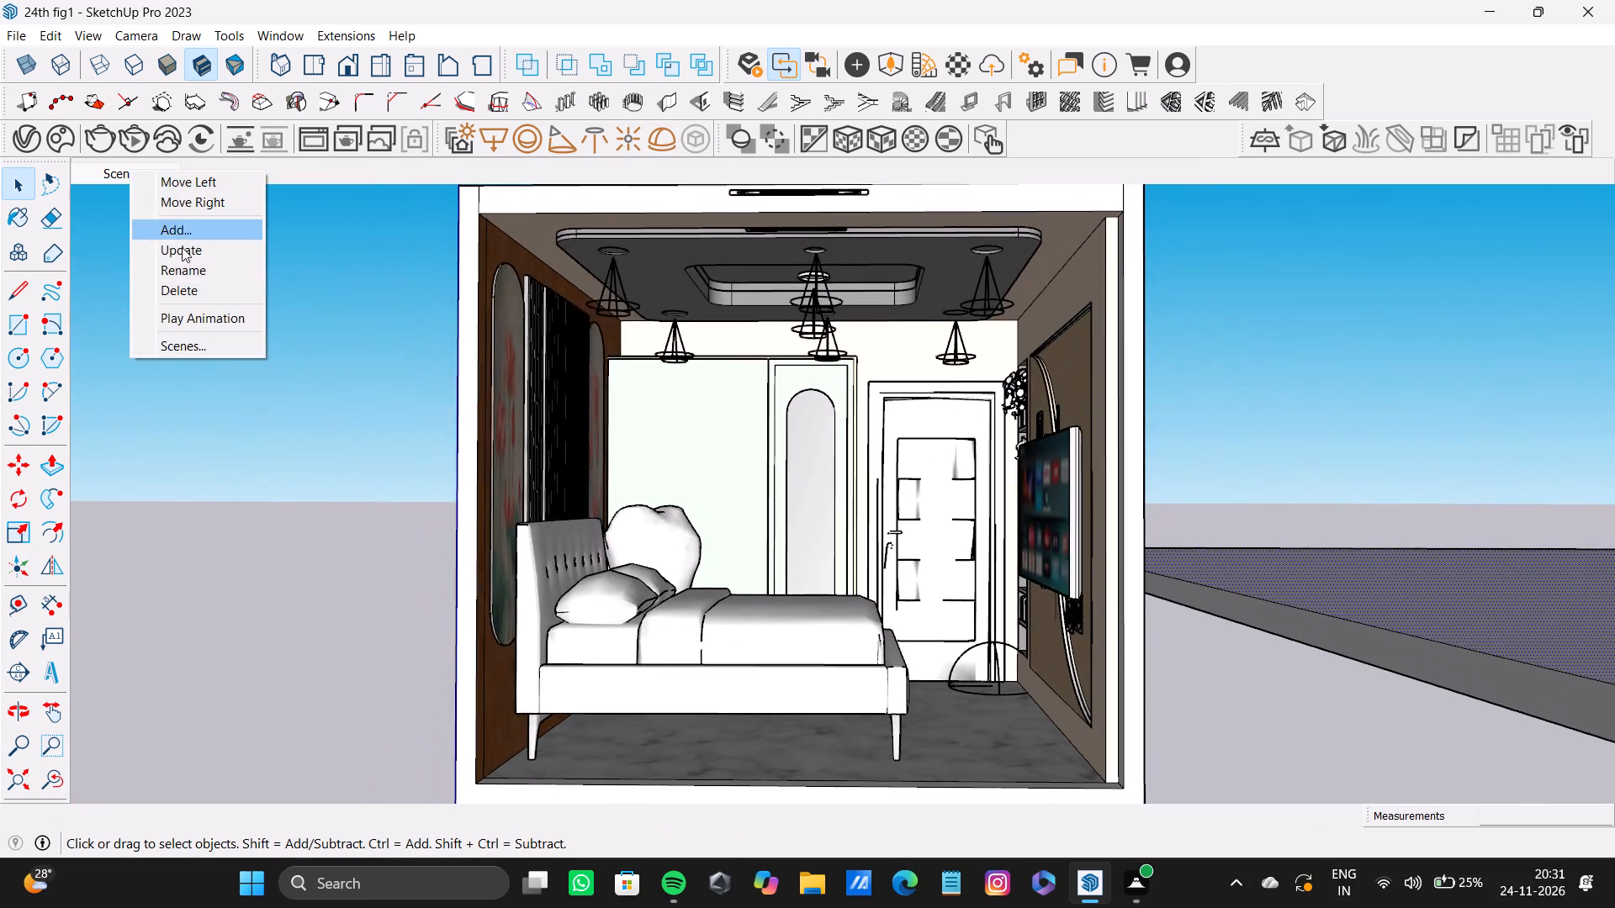
{"action": "left_click", "coordinate": [179, 298]}
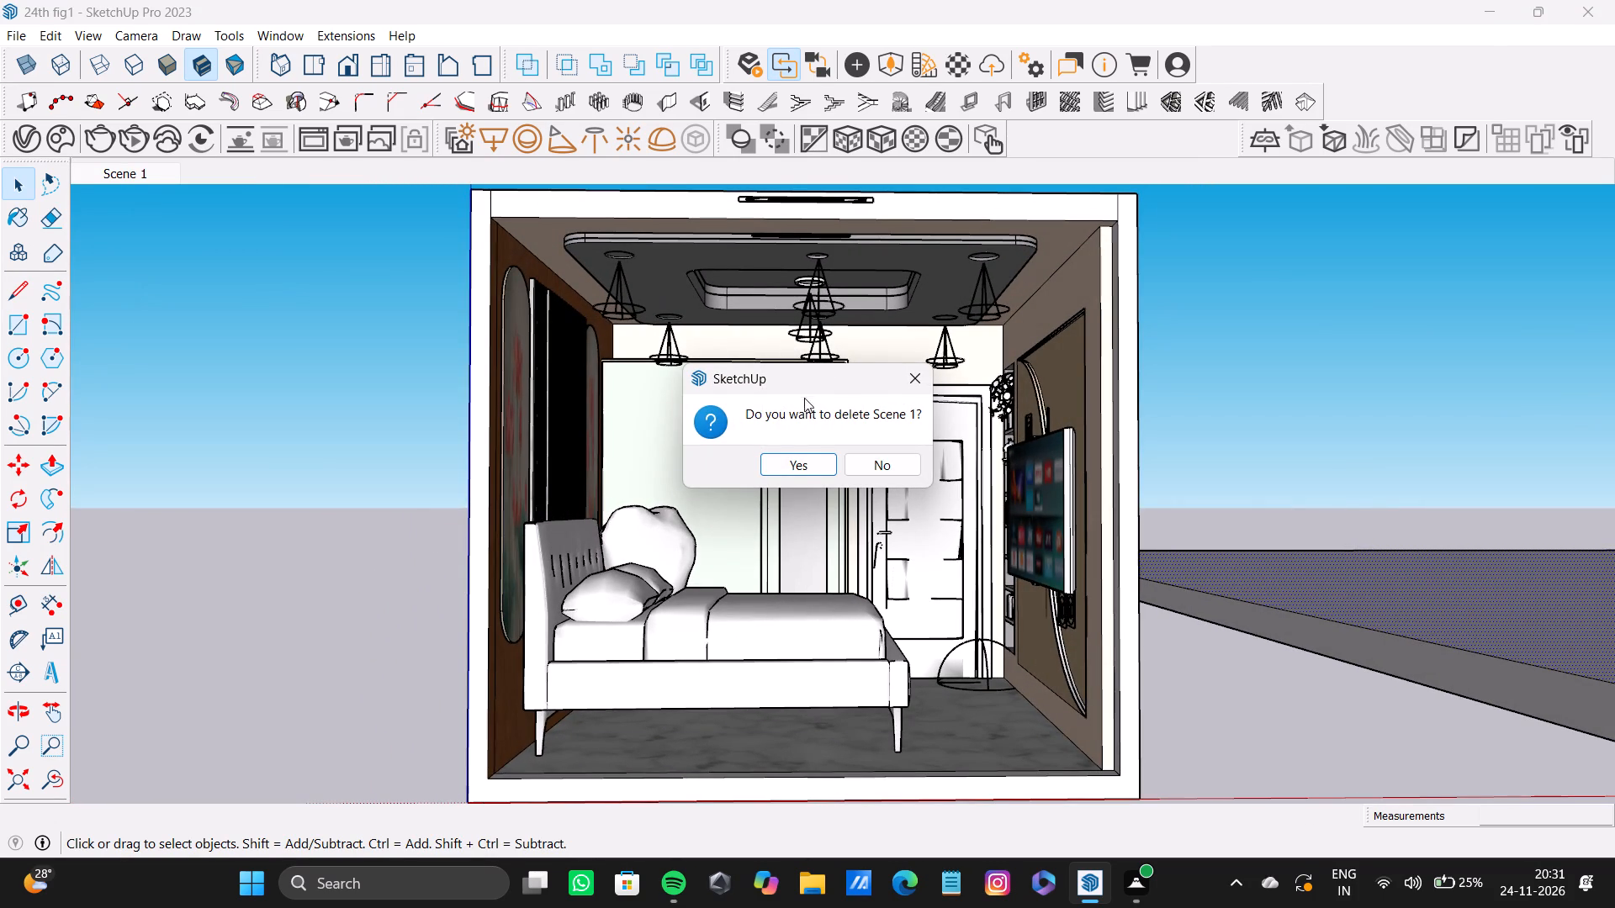
{"action": "left_click", "coordinate": [801, 460]}
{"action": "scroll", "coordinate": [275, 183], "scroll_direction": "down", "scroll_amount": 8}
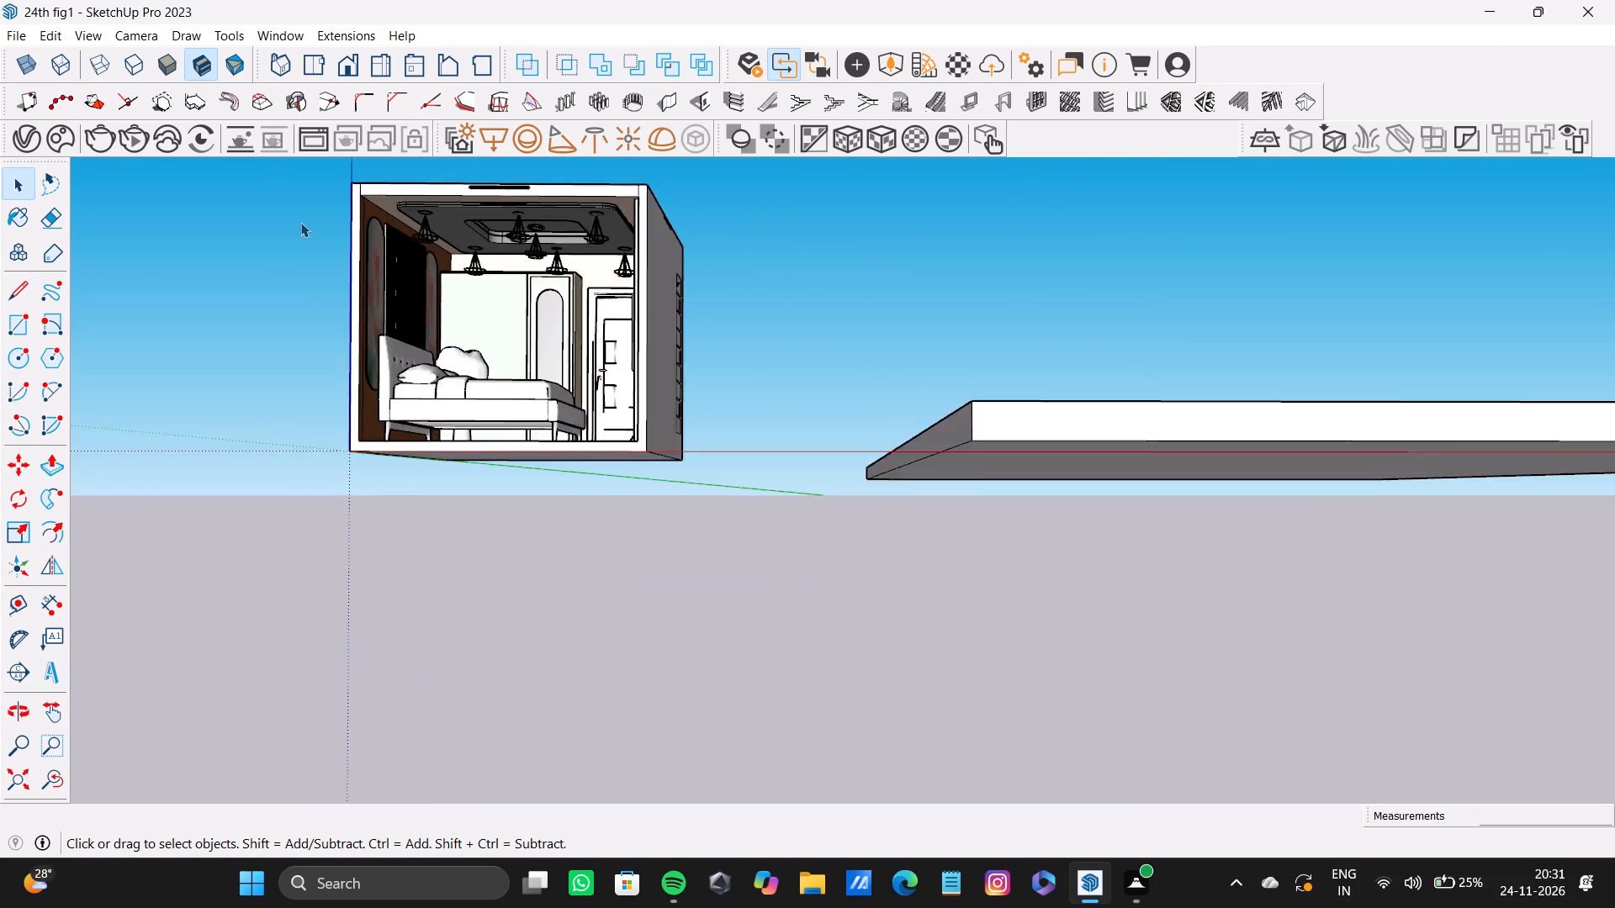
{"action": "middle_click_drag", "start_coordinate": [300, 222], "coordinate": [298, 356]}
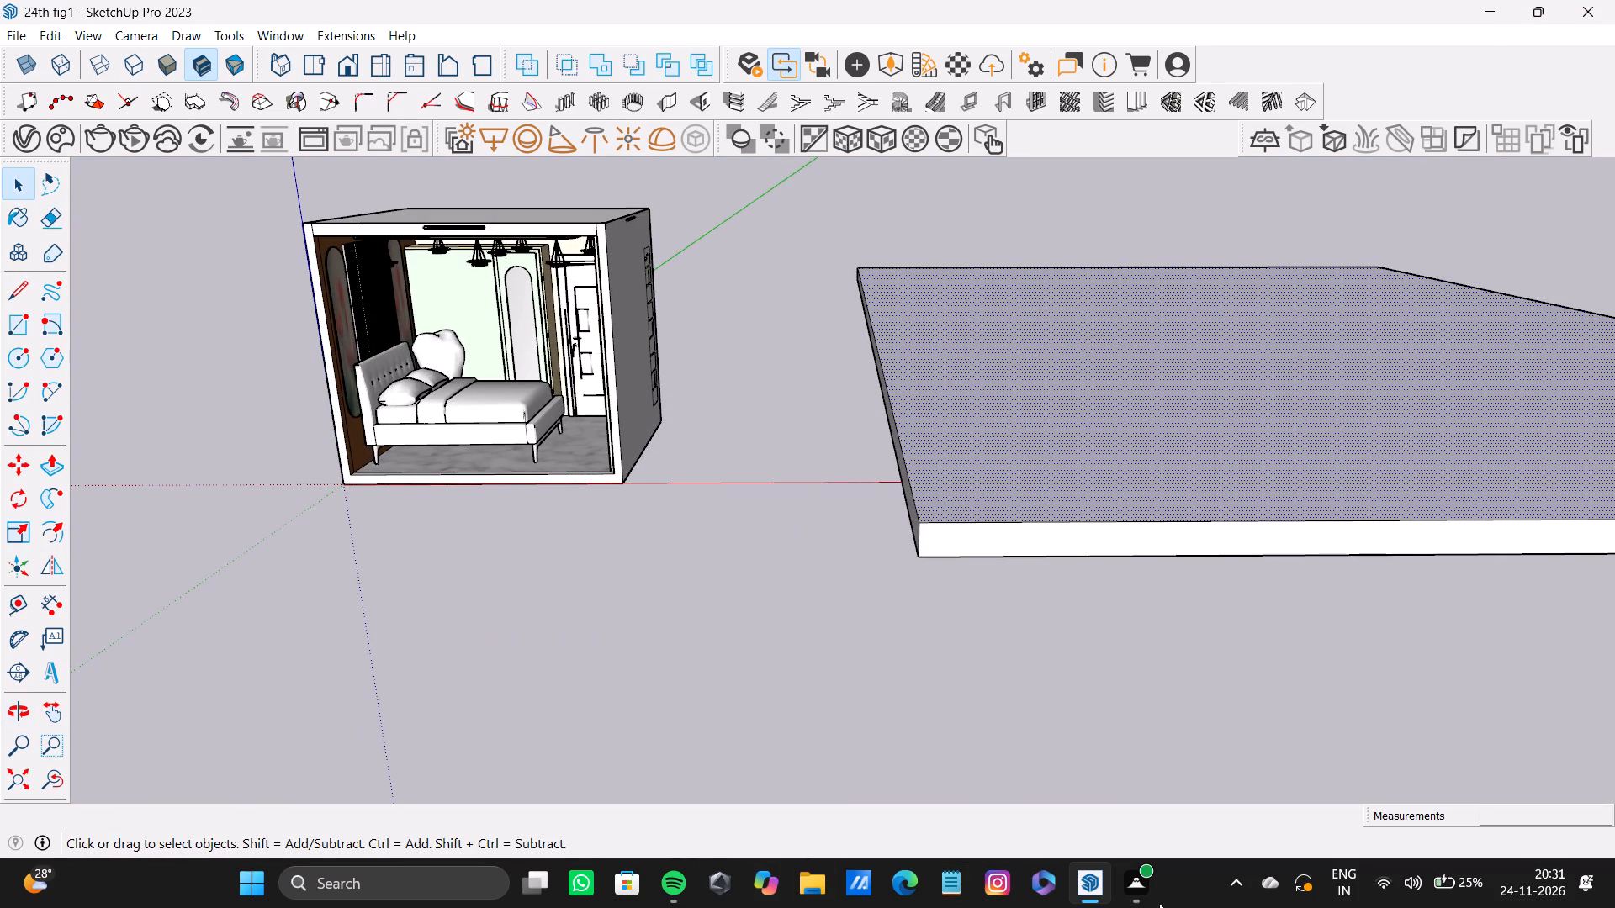
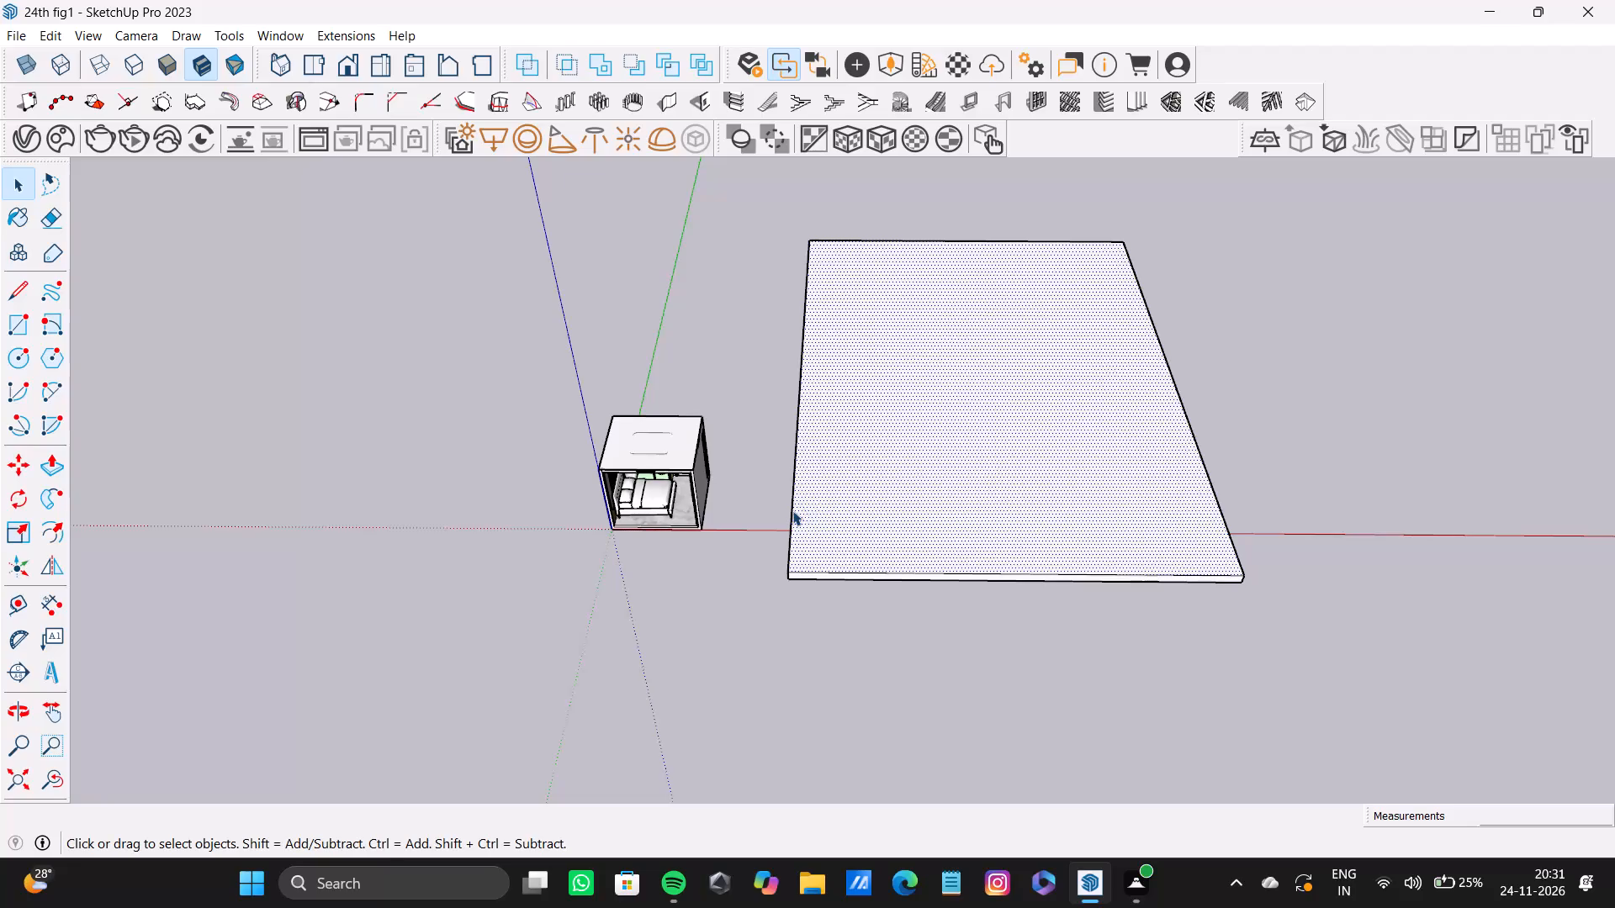
Place four Tape Measure guides parallel to the slab's long edge facing the room, the first about 1' 10" in from that edge.
{"action": "scroll", "coordinate": [799, 509], "scroll_direction": "down", "scroll_amount": 4}
{"action": "middle_click_drag", "start_coordinate": [799, 501], "coordinate": [711, 589], "text": "shift"}
{"action": "key", "text": "t"}
{"action": "scroll", "coordinate": [736, 550], "scroll_direction": "up", "scroll_amount": 4}
{"action": "left_click", "coordinate": [694, 583]}
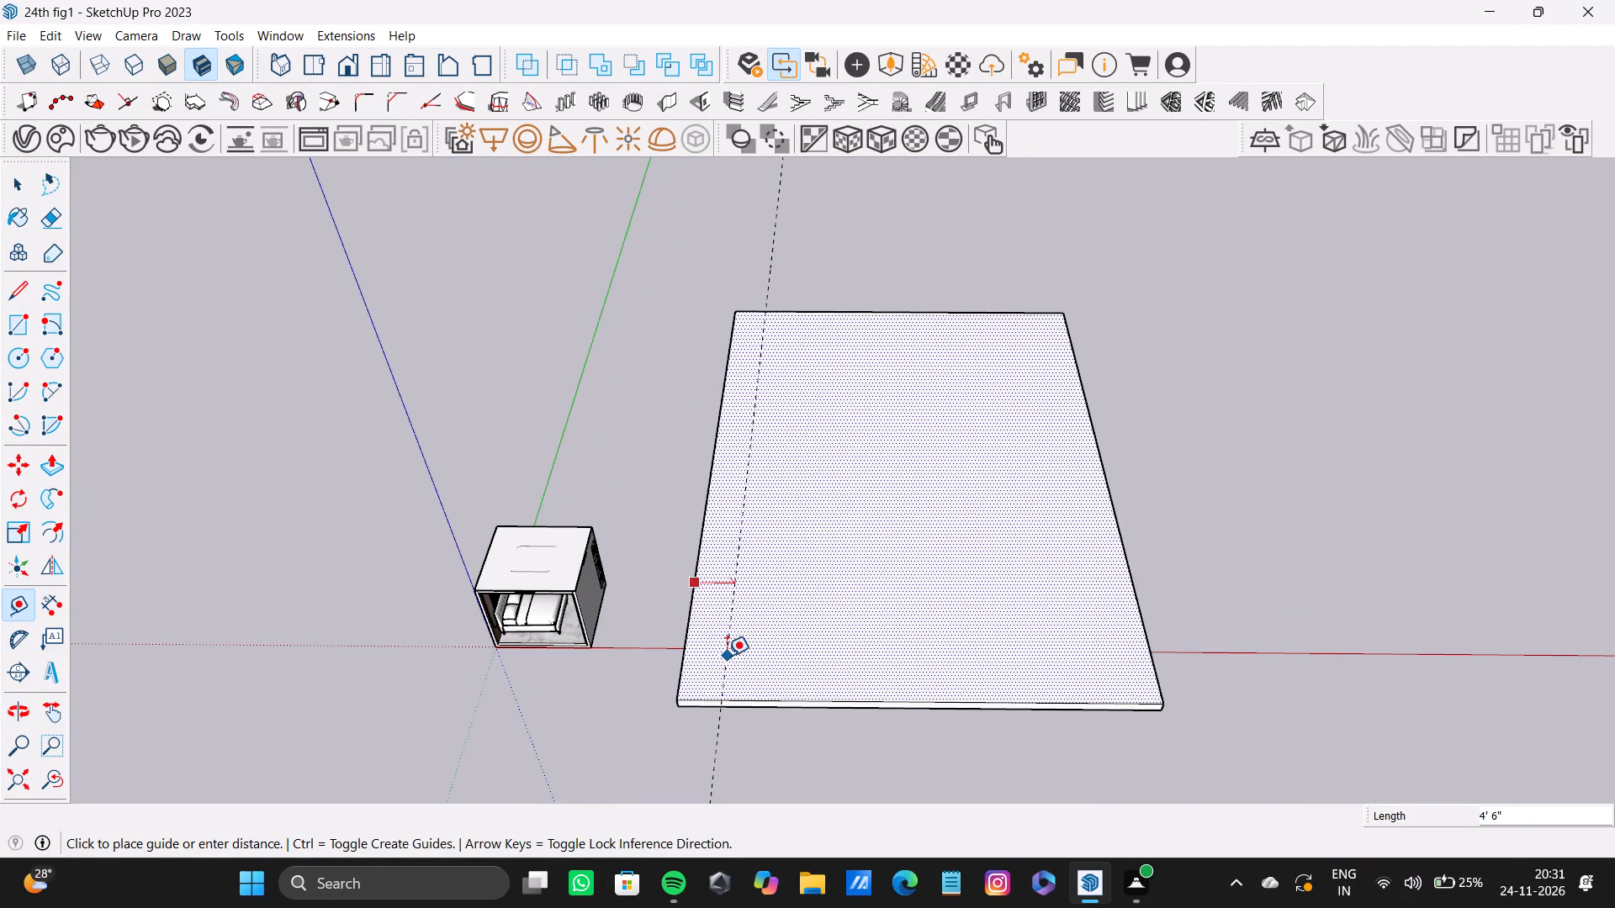
{"action": "scroll", "coordinate": [723, 656], "scroll_direction": "up", "scroll_amount": 5}
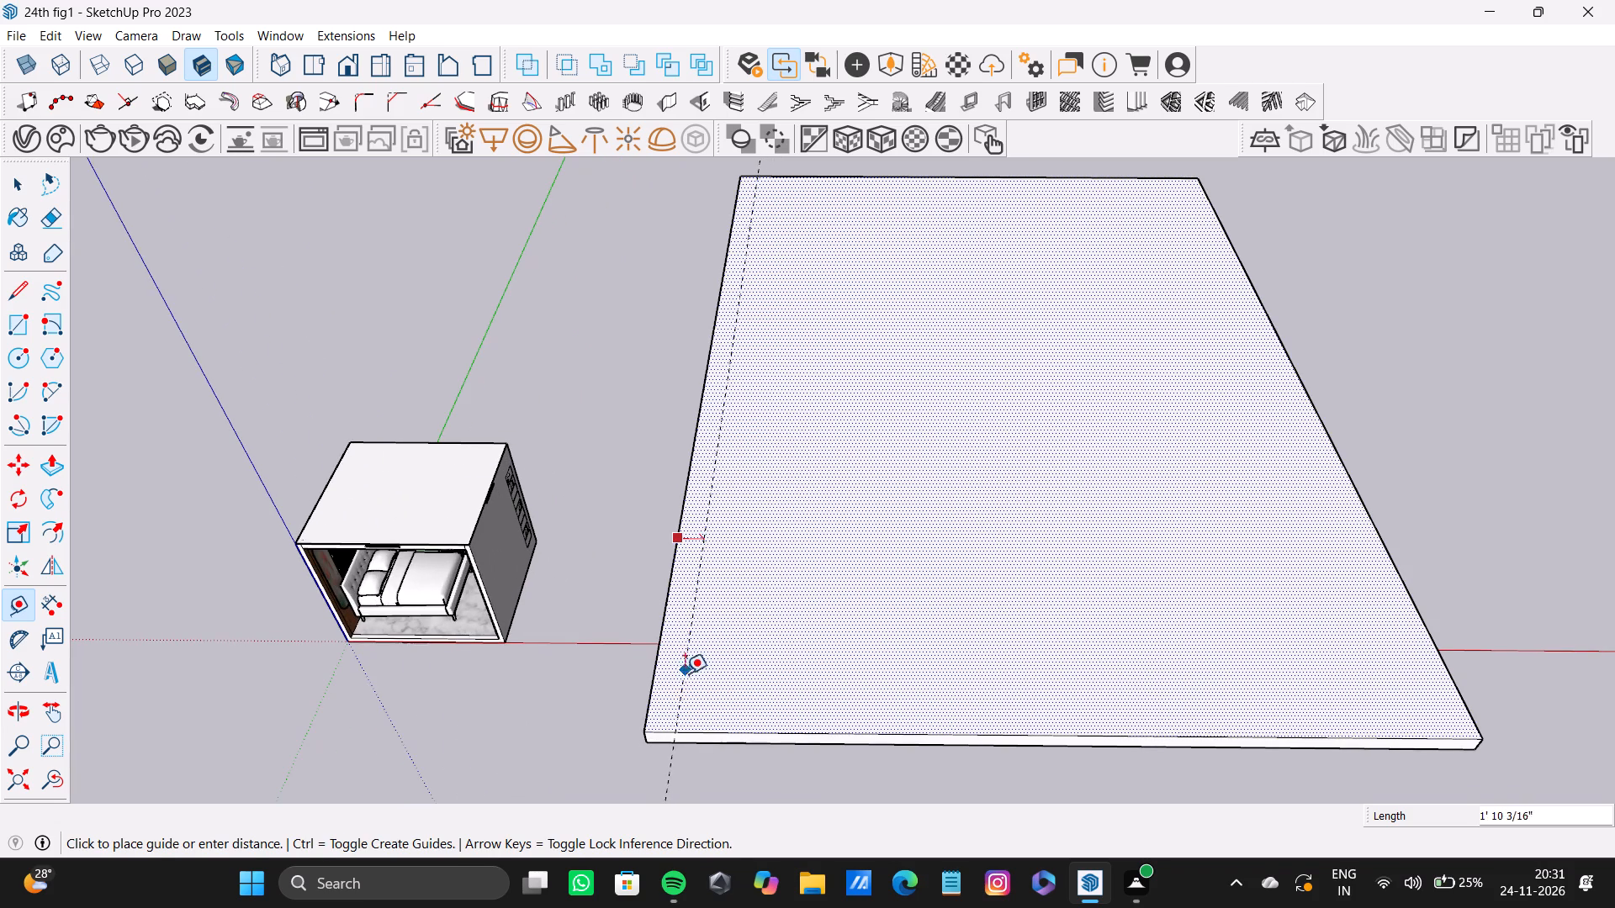
{"action": "double_click", "coordinate": [682, 683]}
{"action": "double_click", "coordinate": [701, 693]}
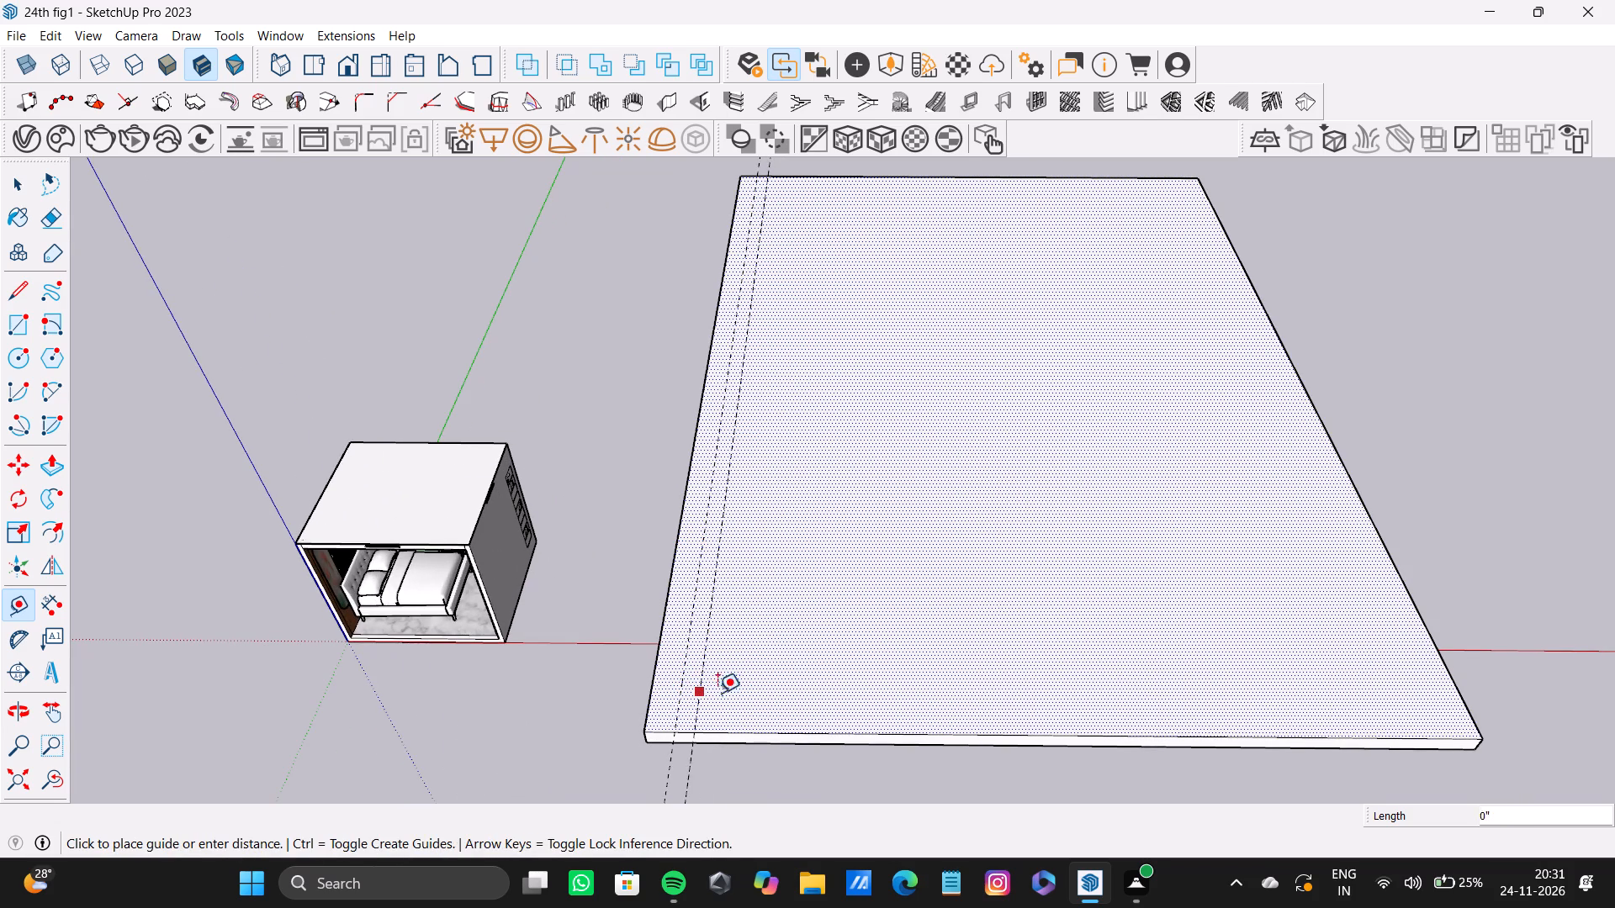
{"action": "double_click", "coordinate": [723, 696]}
{"action": "double_click", "coordinate": [753, 698]}
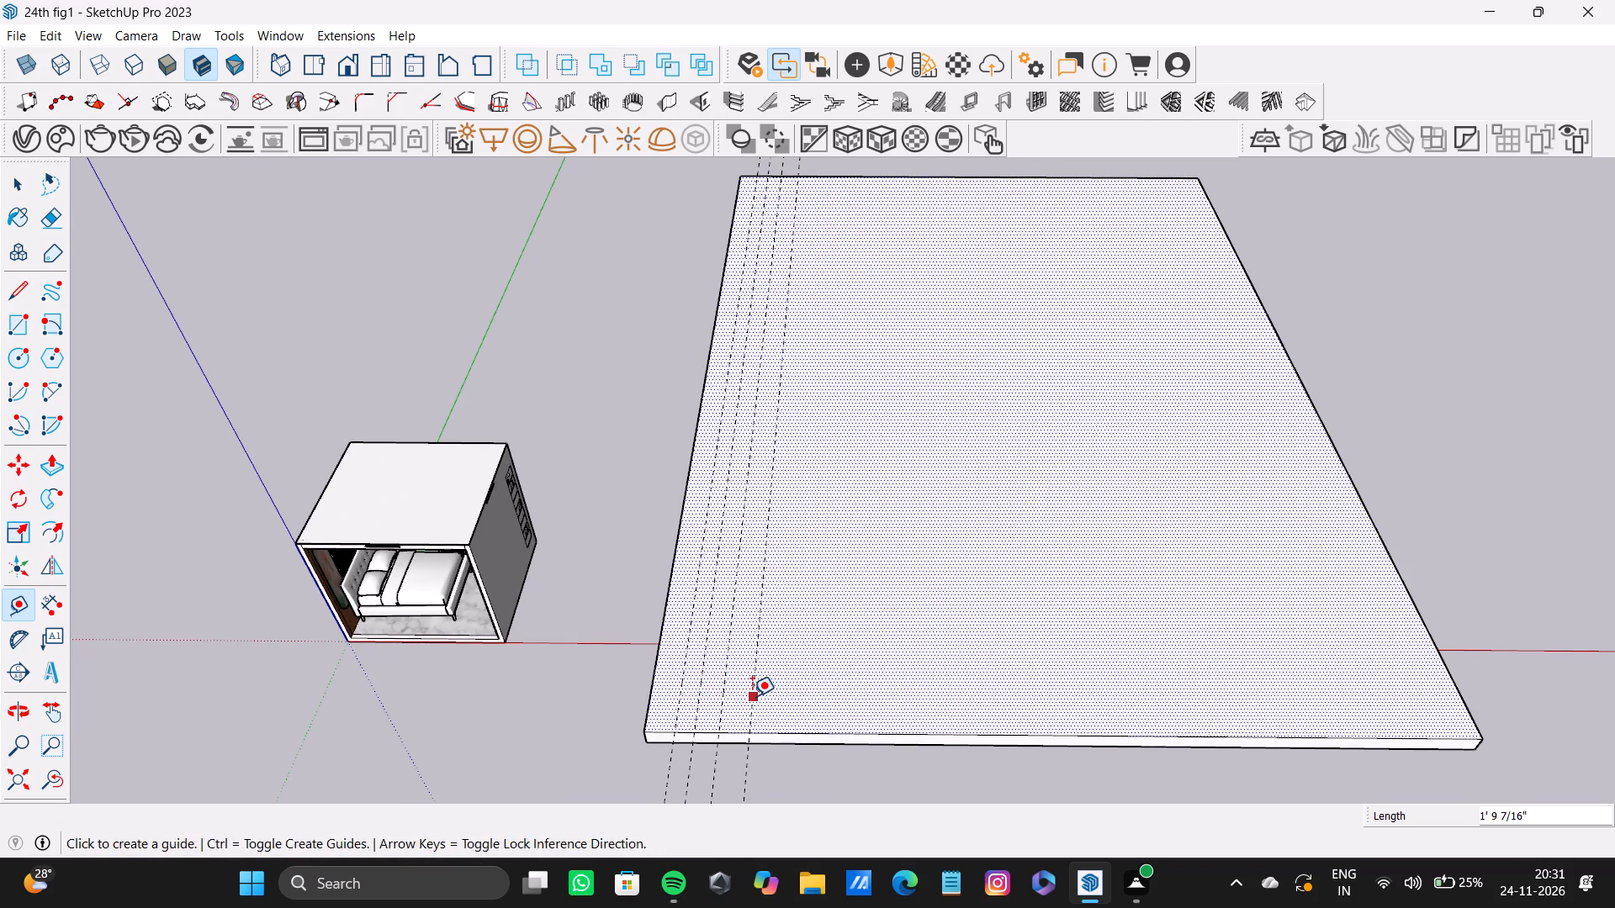
Add five more parallel lengthwise guides across the slab, continuing away from the room at roughly 10" to 1' 5" spacing.
{"action": "left_click", "coordinate": [752, 694]}
{"action": "left_click", "coordinate": [751, 687]}
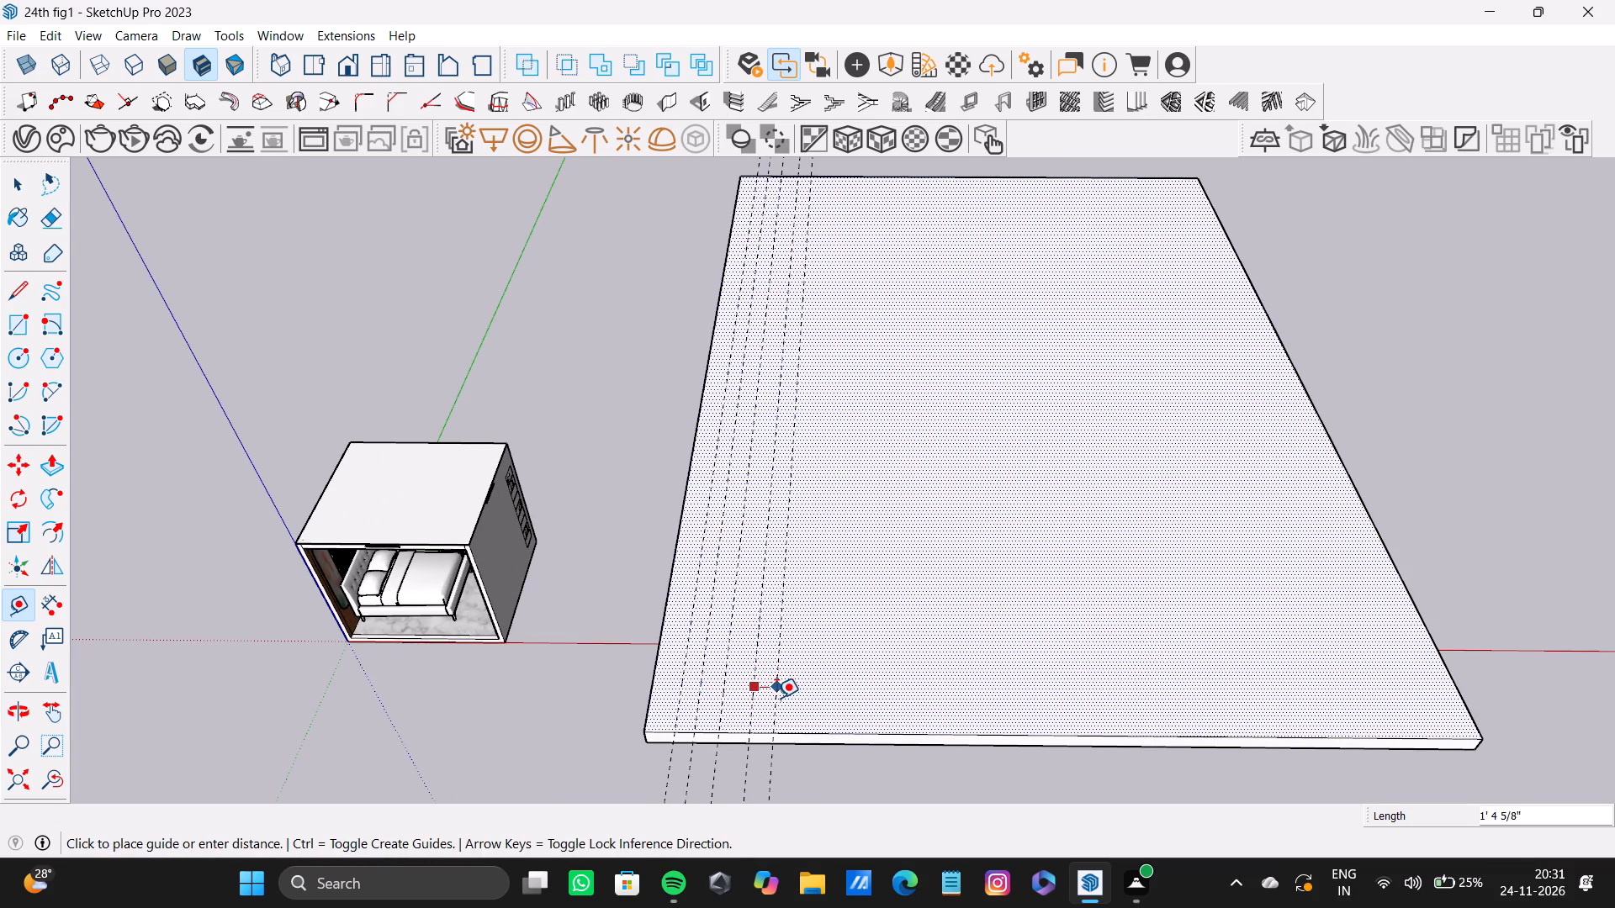
{"action": "double_click", "coordinate": [776, 698]}
{"action": "double_click", "coordinate": [796, 701]}
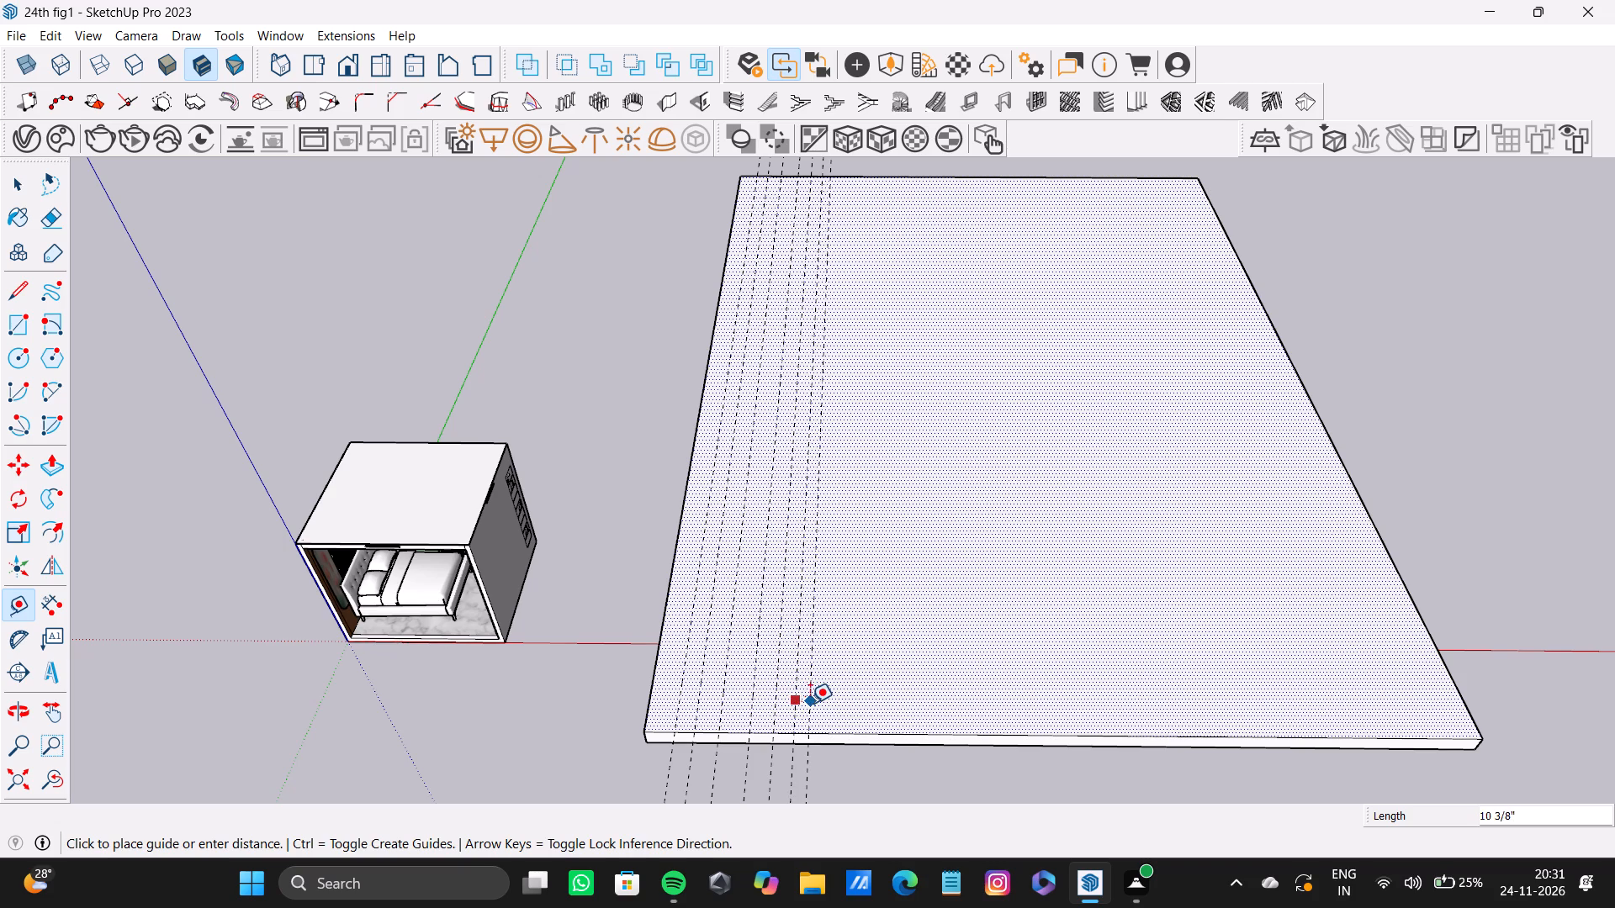
{"action": "triple_click", "coordinate": [813, 702]}
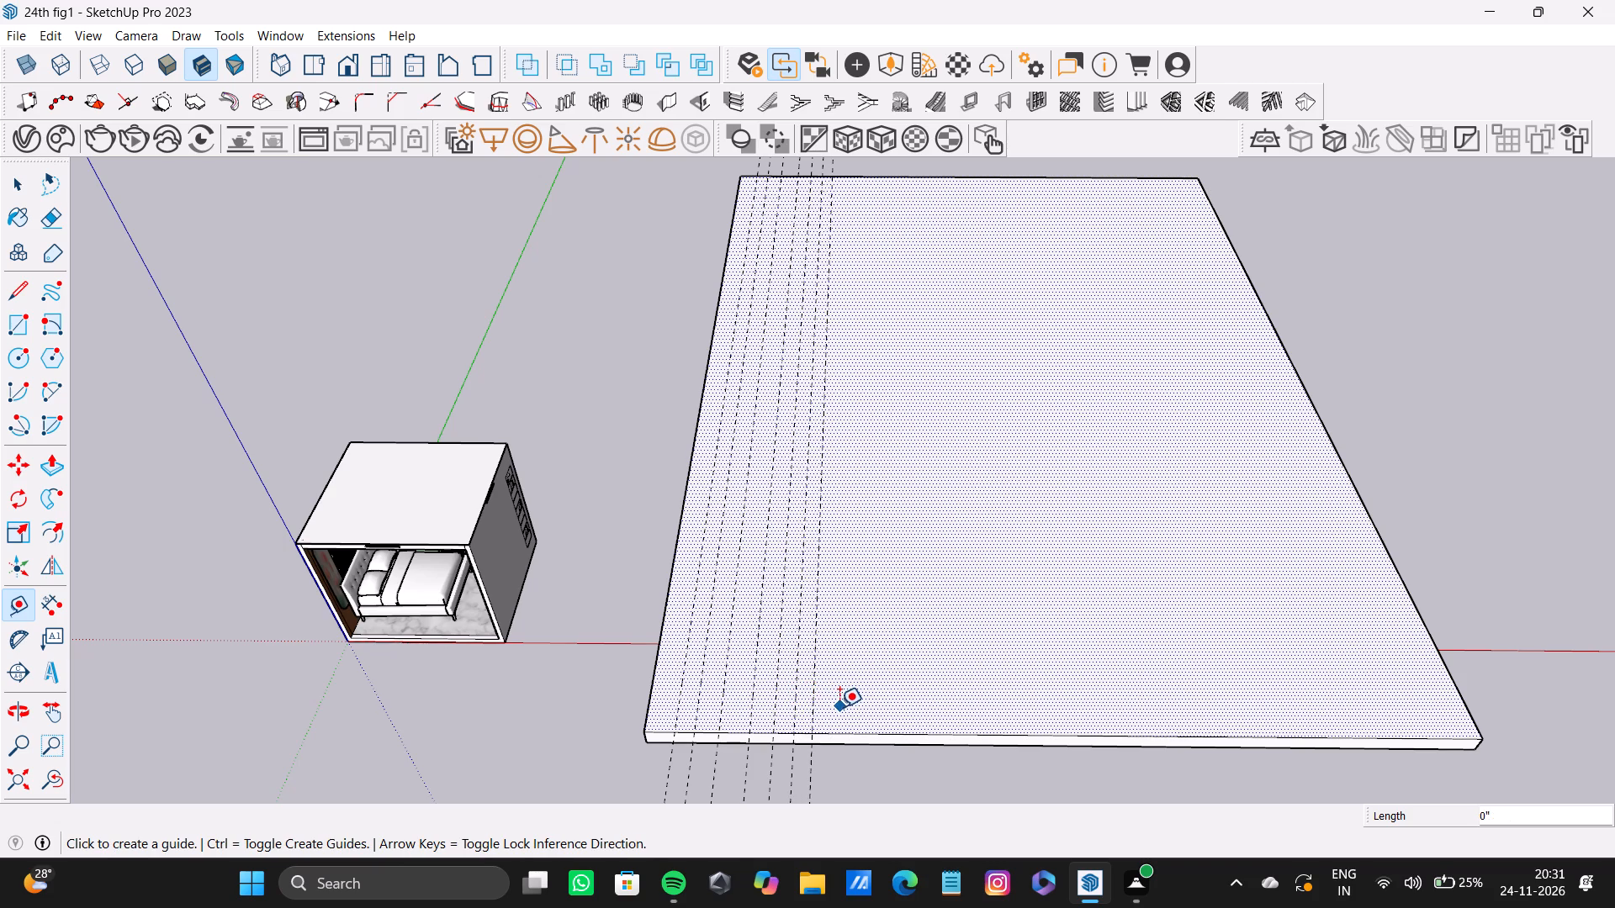
{"action": "left_click", "coordinate": [815, 706]}
{"action": "double_click", "coordinate": [836, 700]}
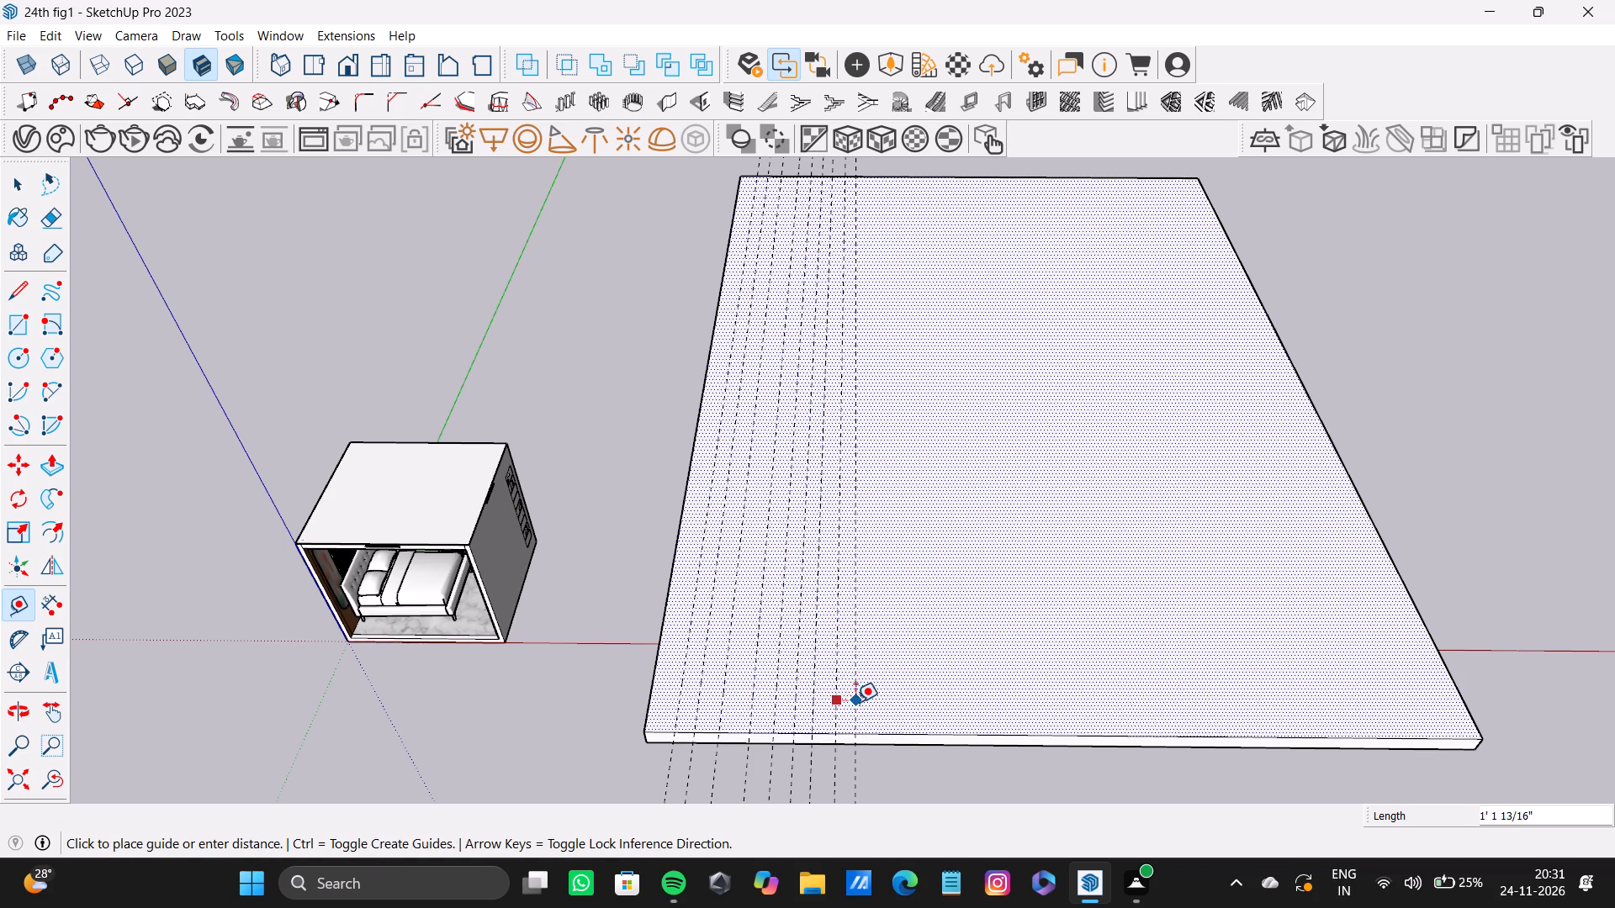
{"action": "left_click", "coordinate": [849, 703]}
{"action": "left_click", "coordinate": [843, 700]}
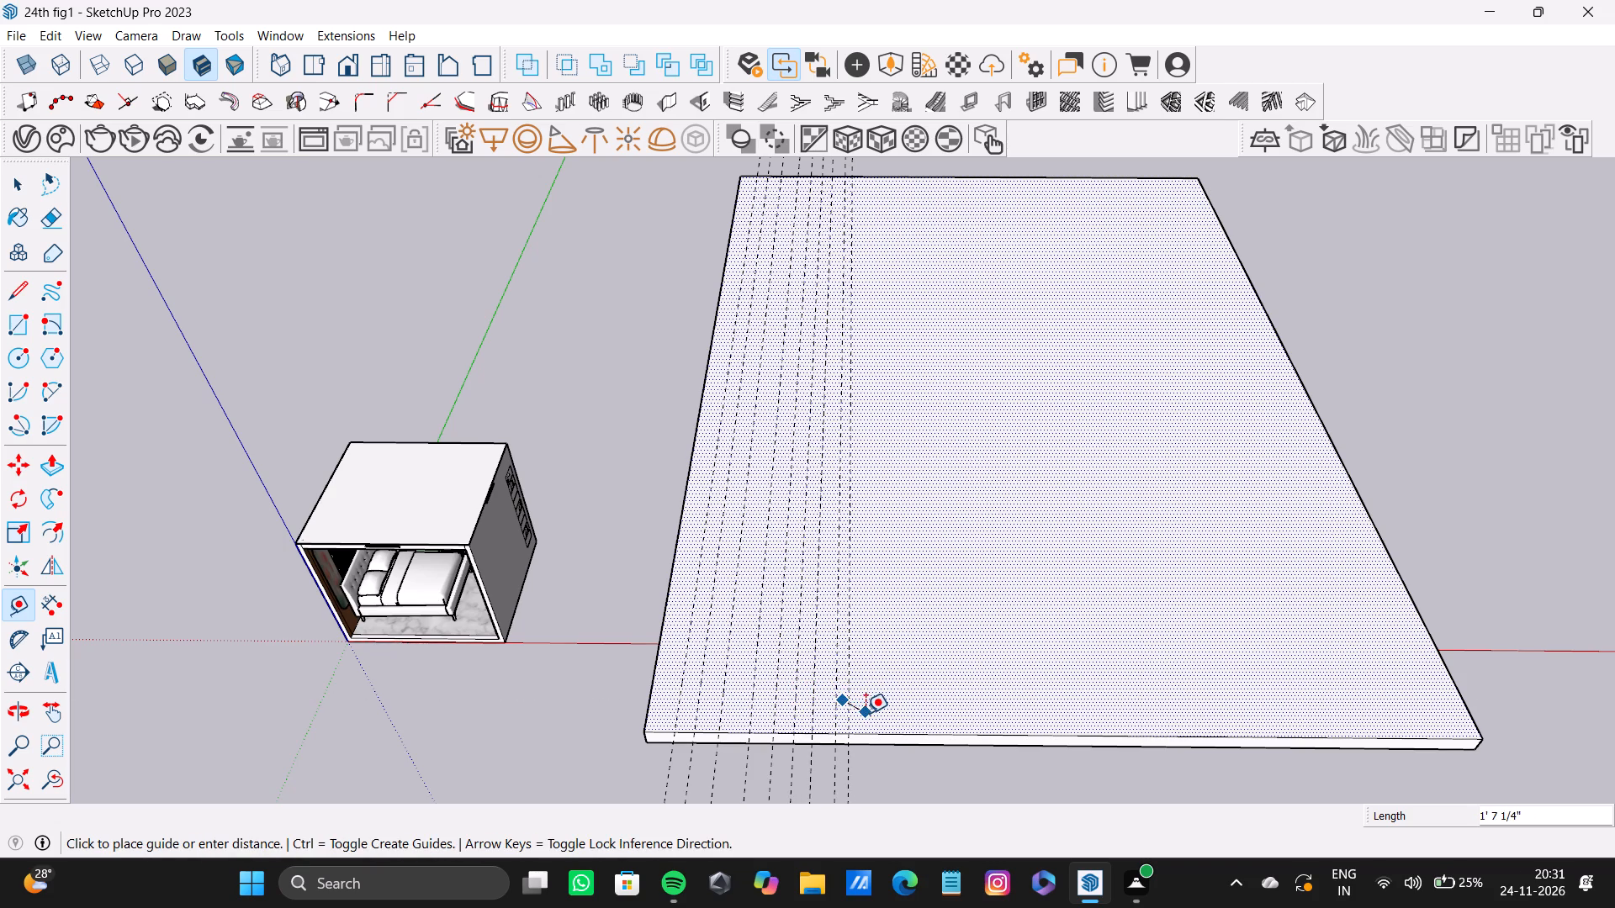
{"action": "key", "text": "space"}
Continue the lengthwise guides through the middle of the slab, spacing them roughly 1' 2" apart.
{"action": "key", "text": "t"}
{"action": "left_click", "coordinate": [846, 709]}
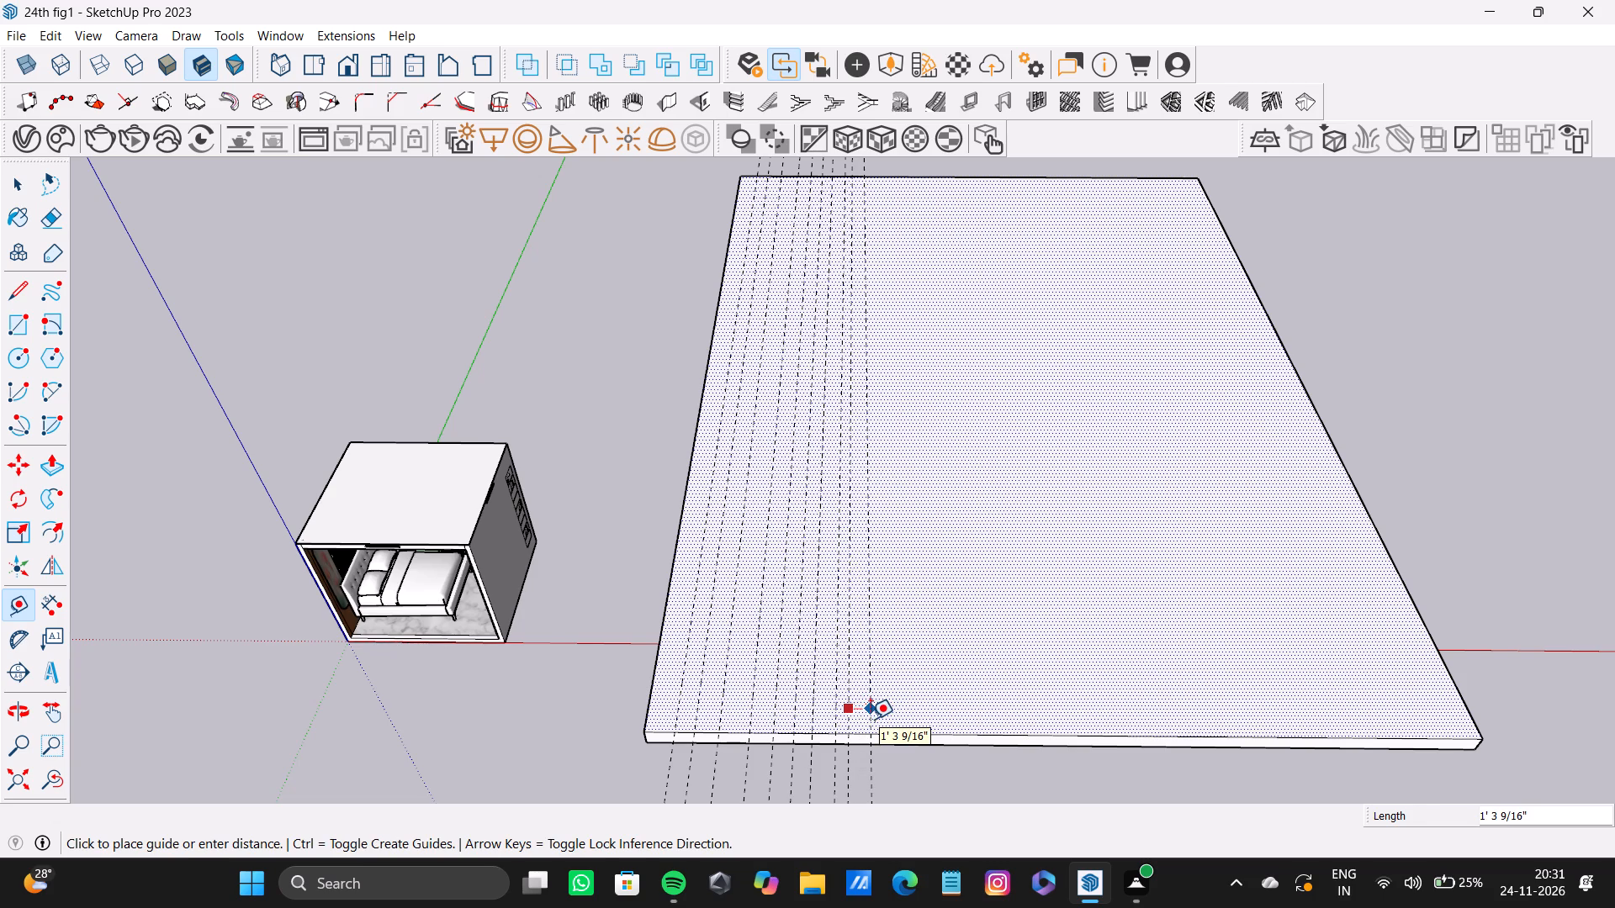
{"action": "left_click", "coordinate": [871, 719]}
{"action": "left_click", "coordinate": [866, 701]}
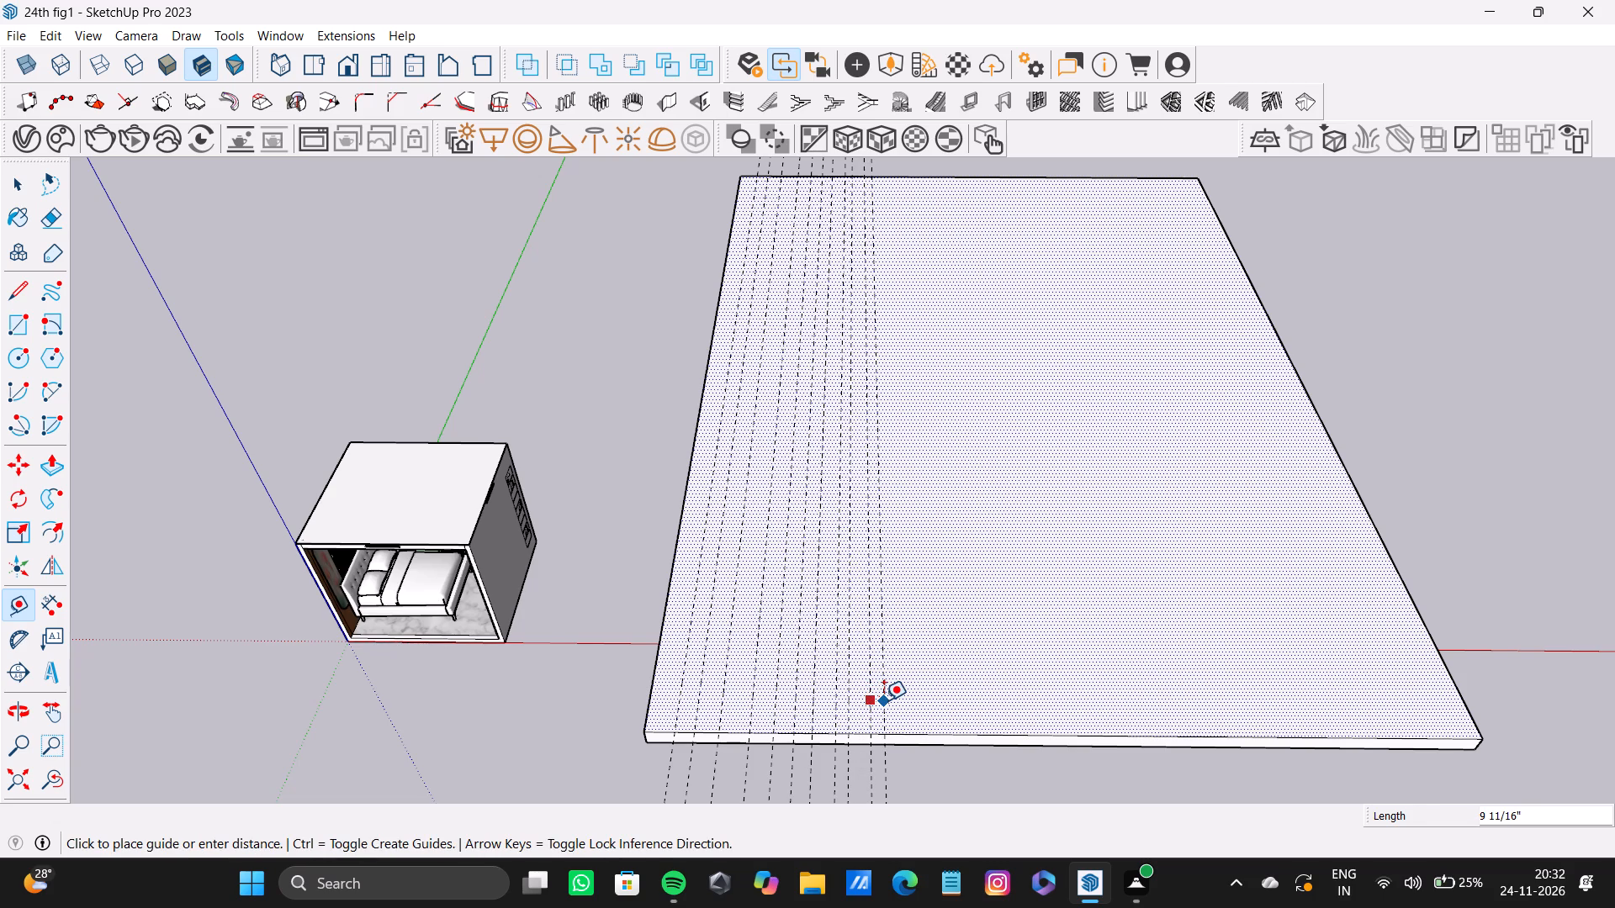
{"action": "double_click", "coordinate": [888, 700]}
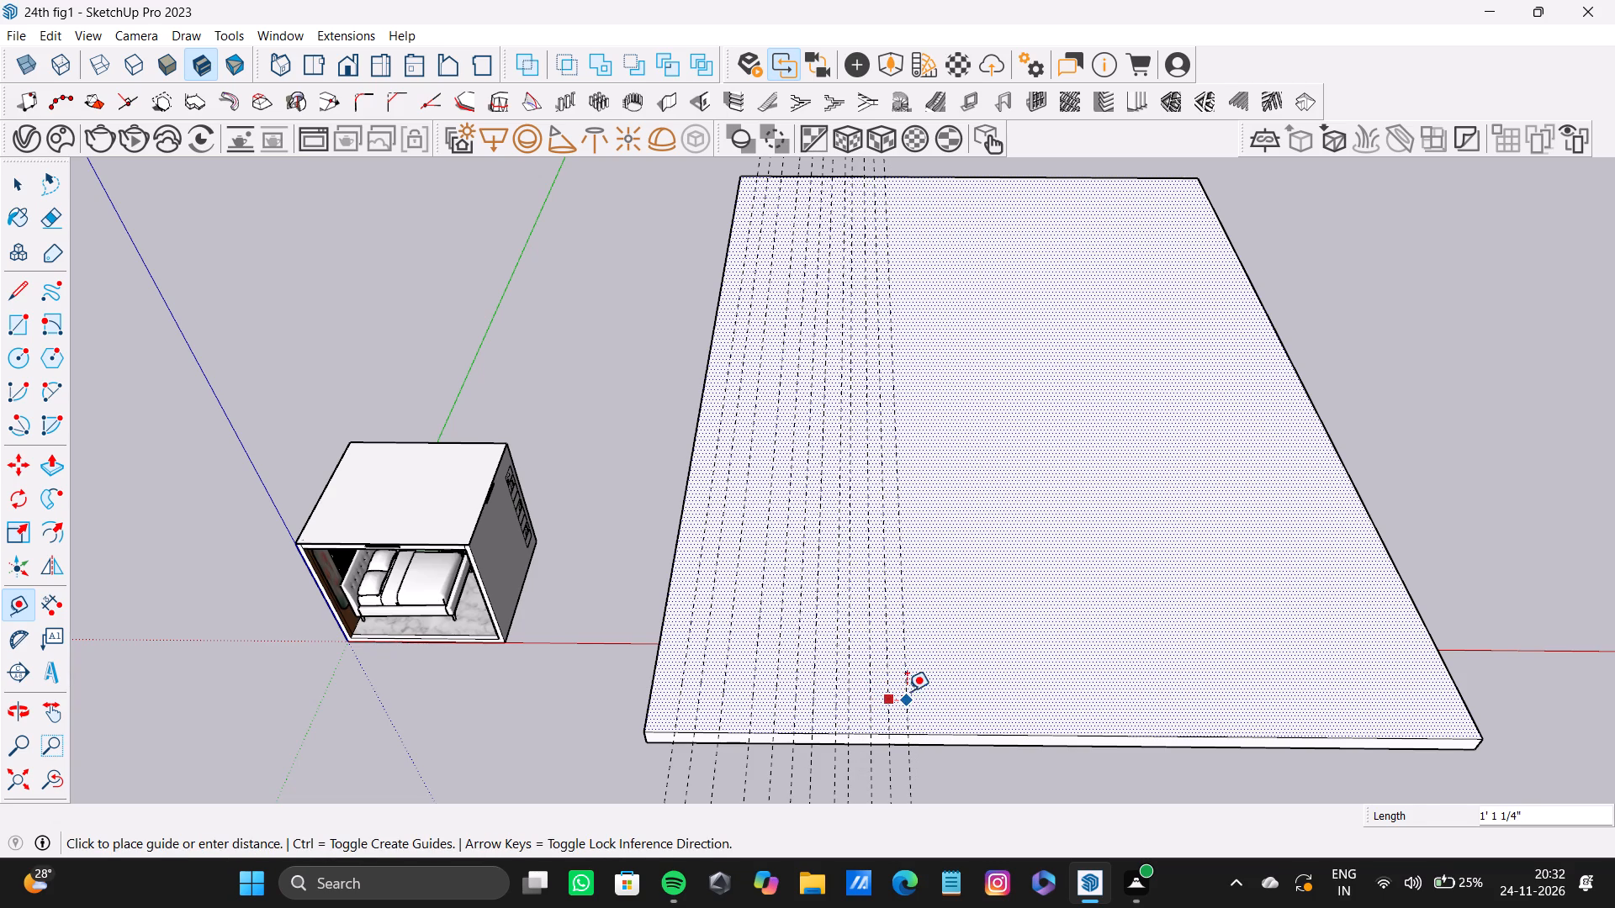
{"action": "double_click", "coordinate": [907, 691]}
{"action": "left_click", "coordinate": [929, 686]}
{"action": "left_click_drag", "start_coordinate": [929, 688], "coordinate": [937, 688]}
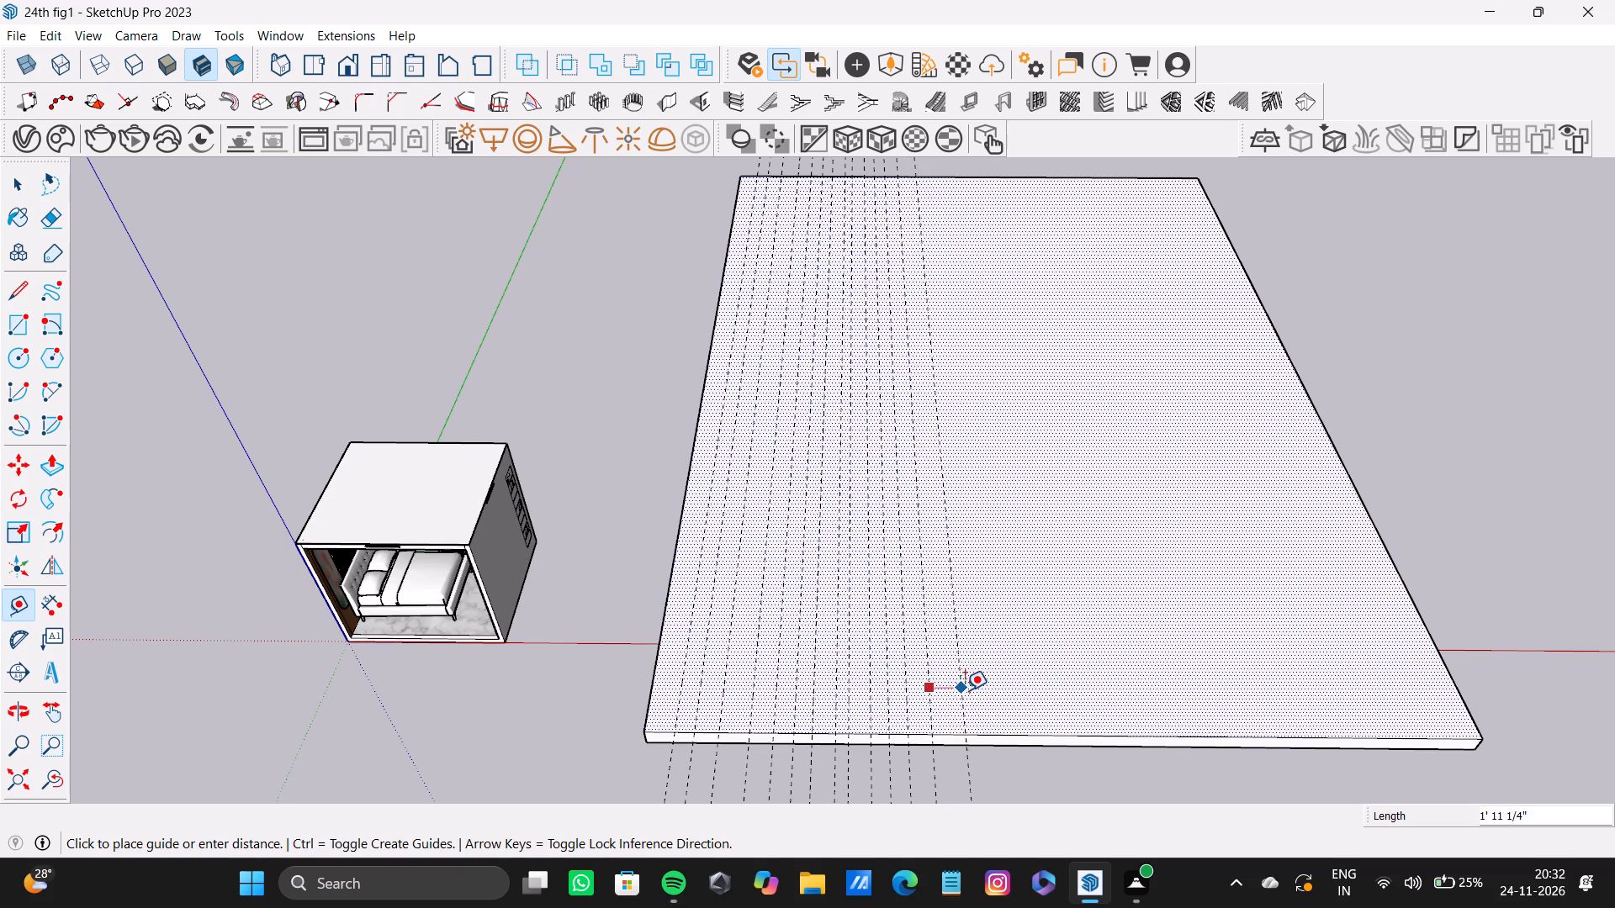
{"action": "double_click", "coordinate": [950, 693]}
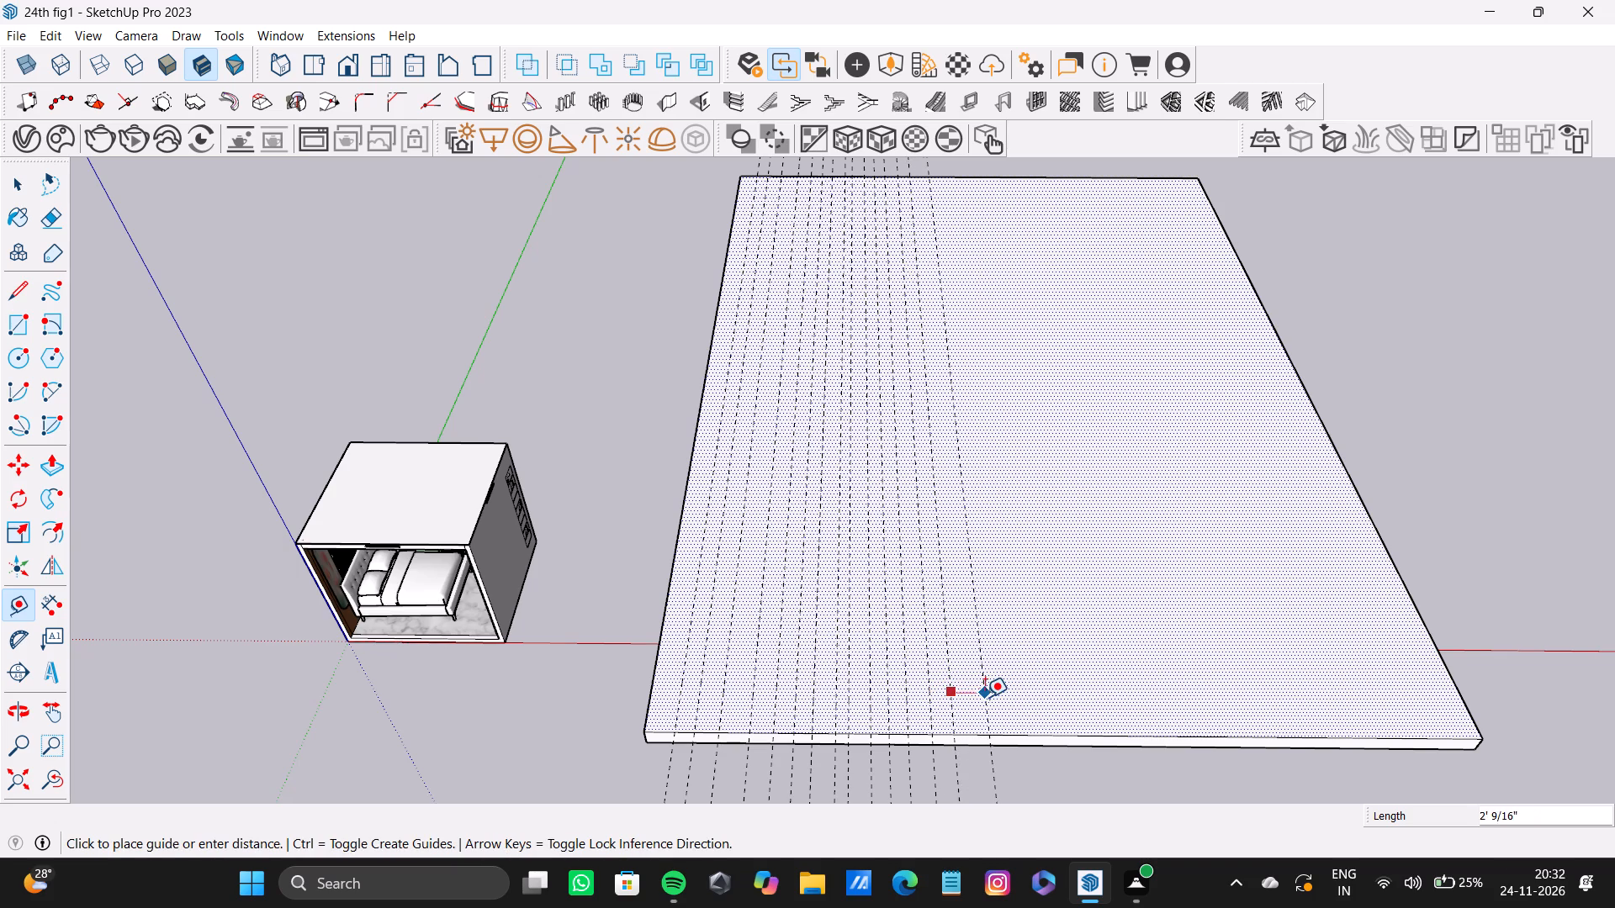
{"action": "double_click", "coordinate": [971, 691]}
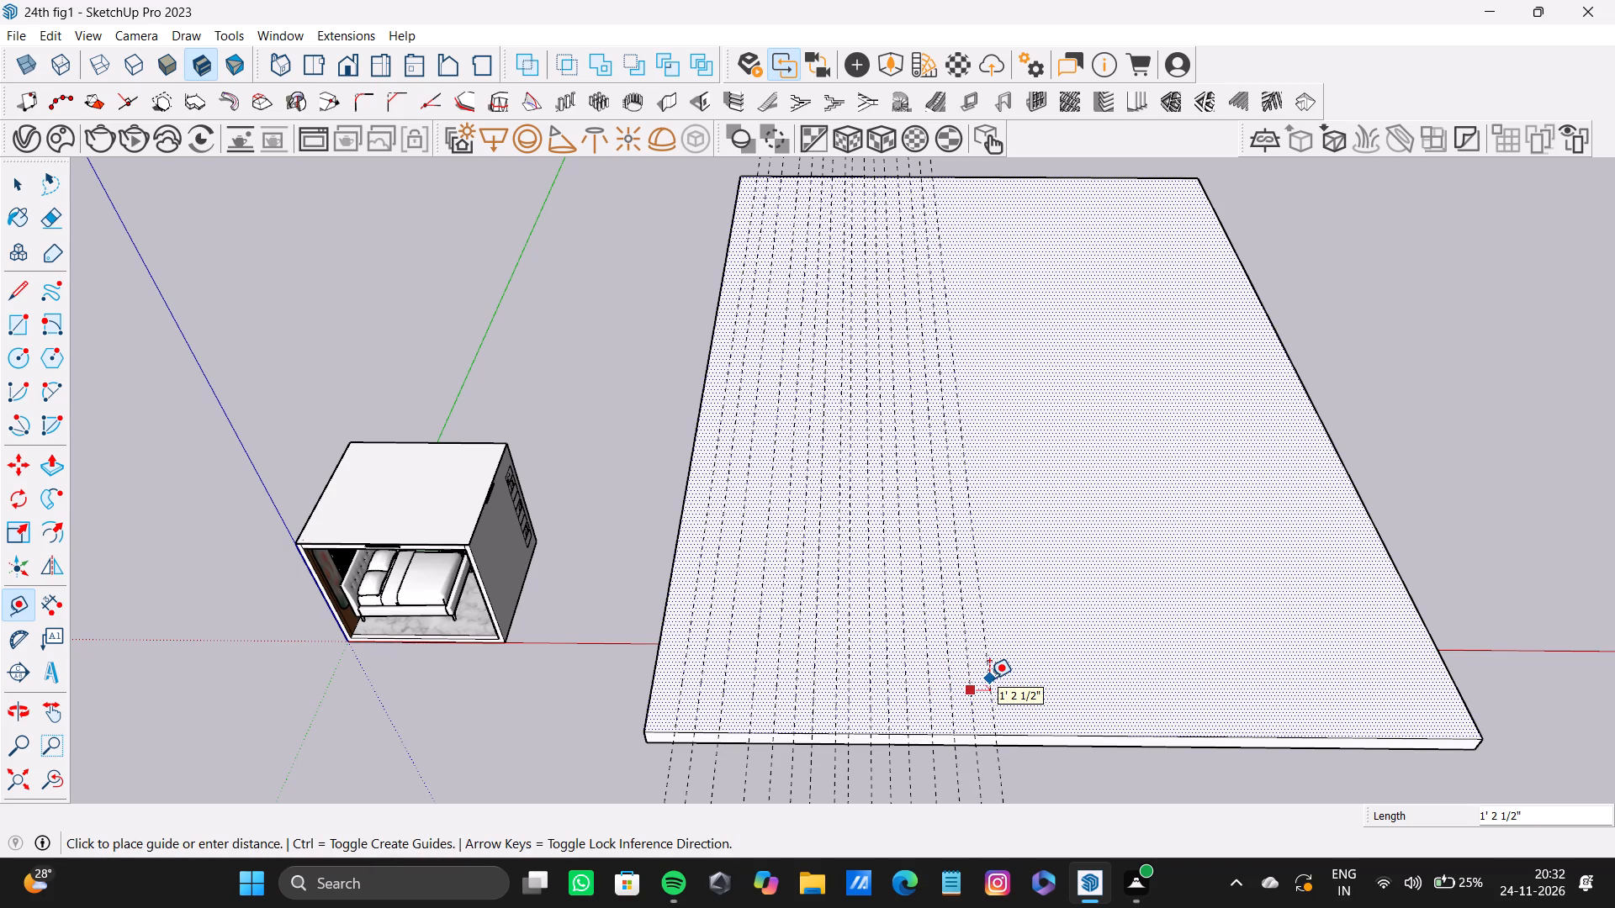
{"action": "left_click", "coordinate": [989, 678]}
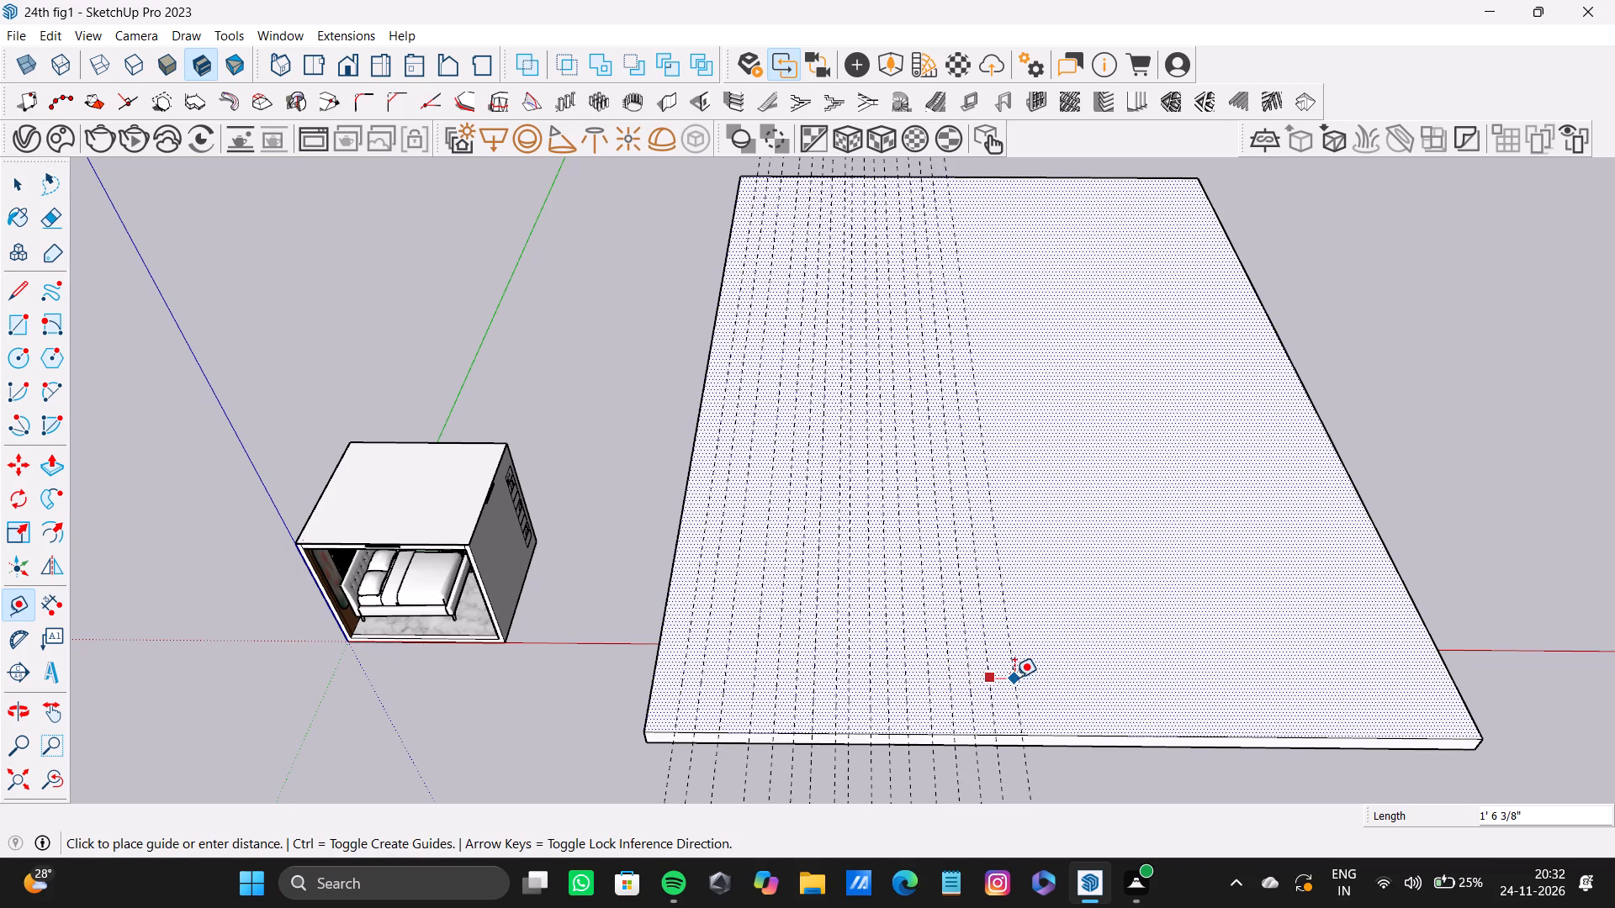
Extend the series of lengthwise guides over the slab's far half, spacing them roughly 1' to 1' 8" apart.
{"action": "double_click", "coordinate": [1009, 681]}
{"action": "double_click", "coordinate": [1029, 684]}
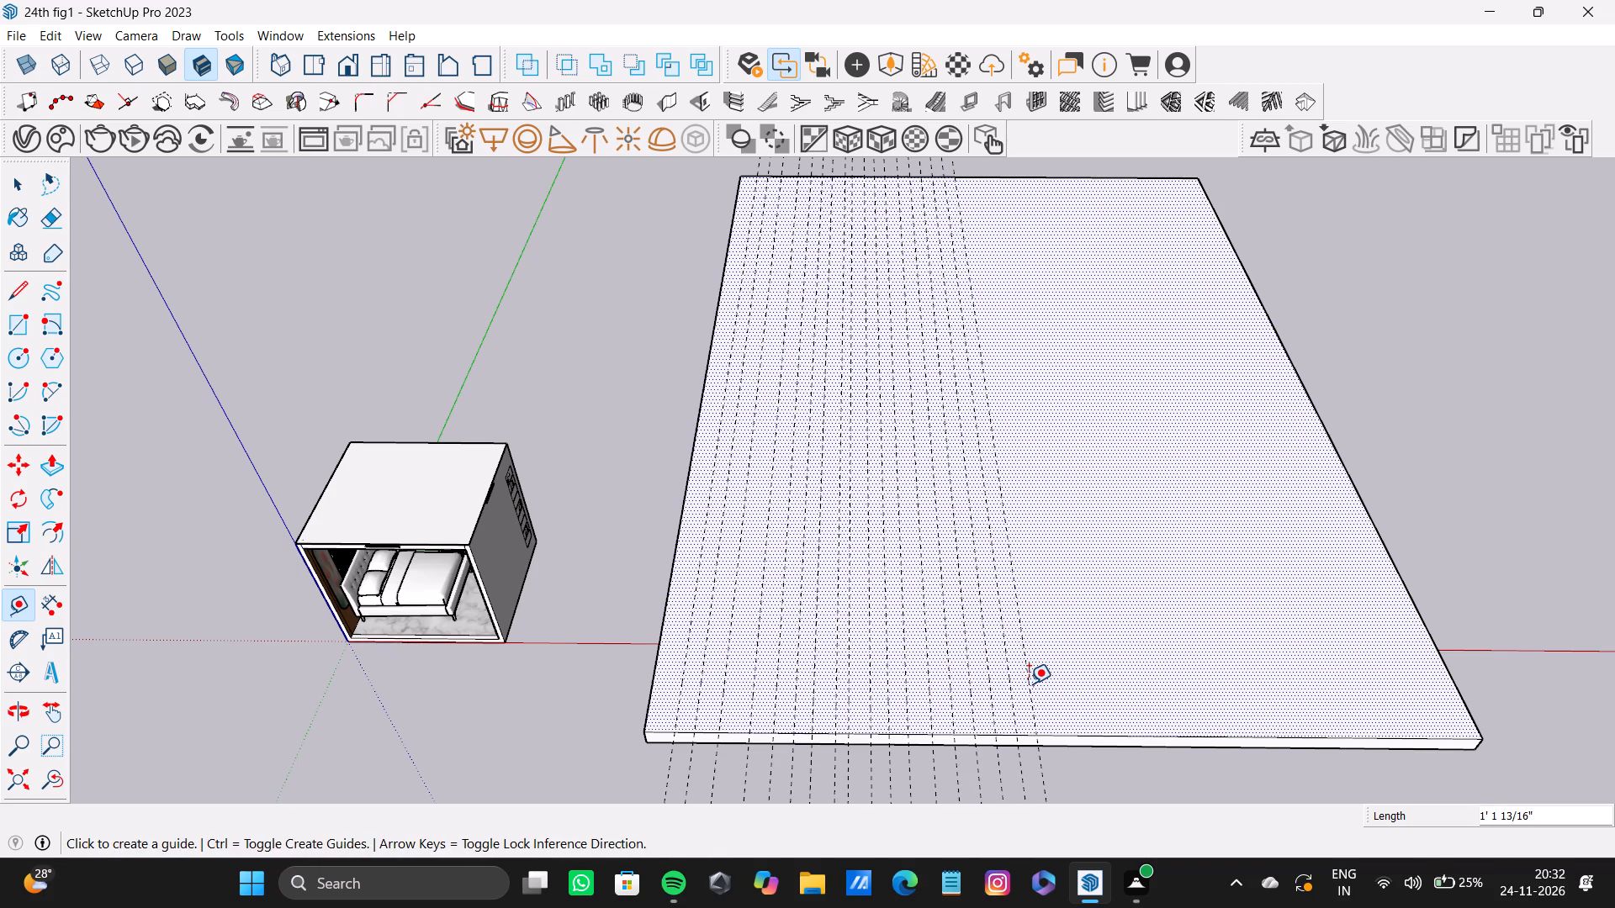
{"action": "double_click", "coordinate": [1051, 683]}
{"action": "double_click", "coordinate": [1070, 684]}
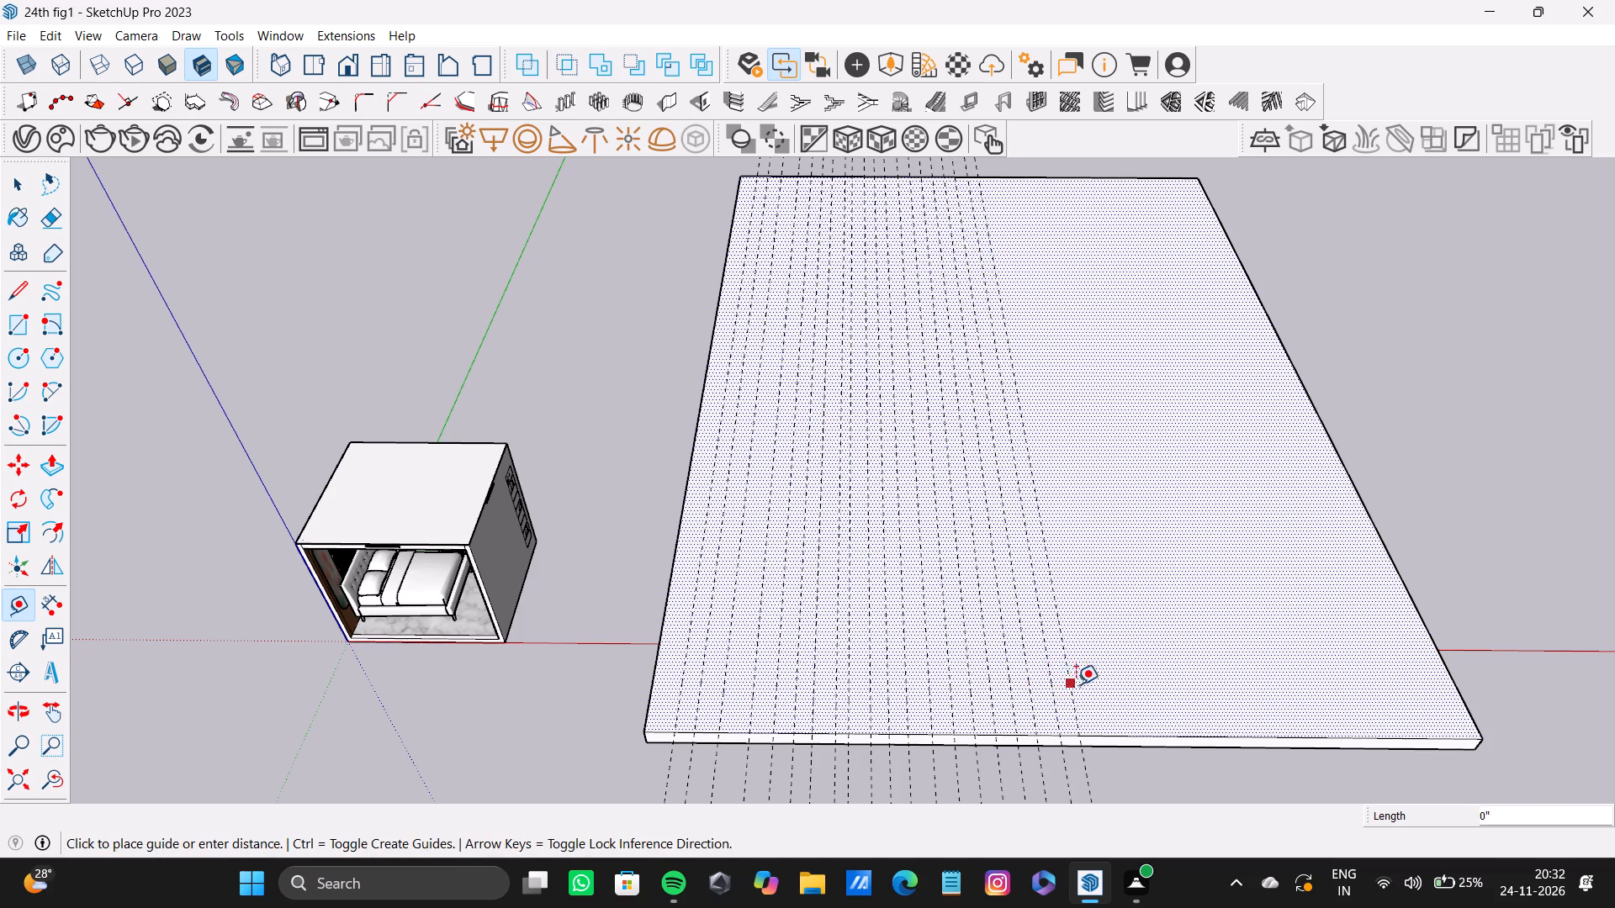
{"action": "double_click", "coordinate": [1095, 686]}
{"action": "double_click", "coordinate": [1113, 683]}
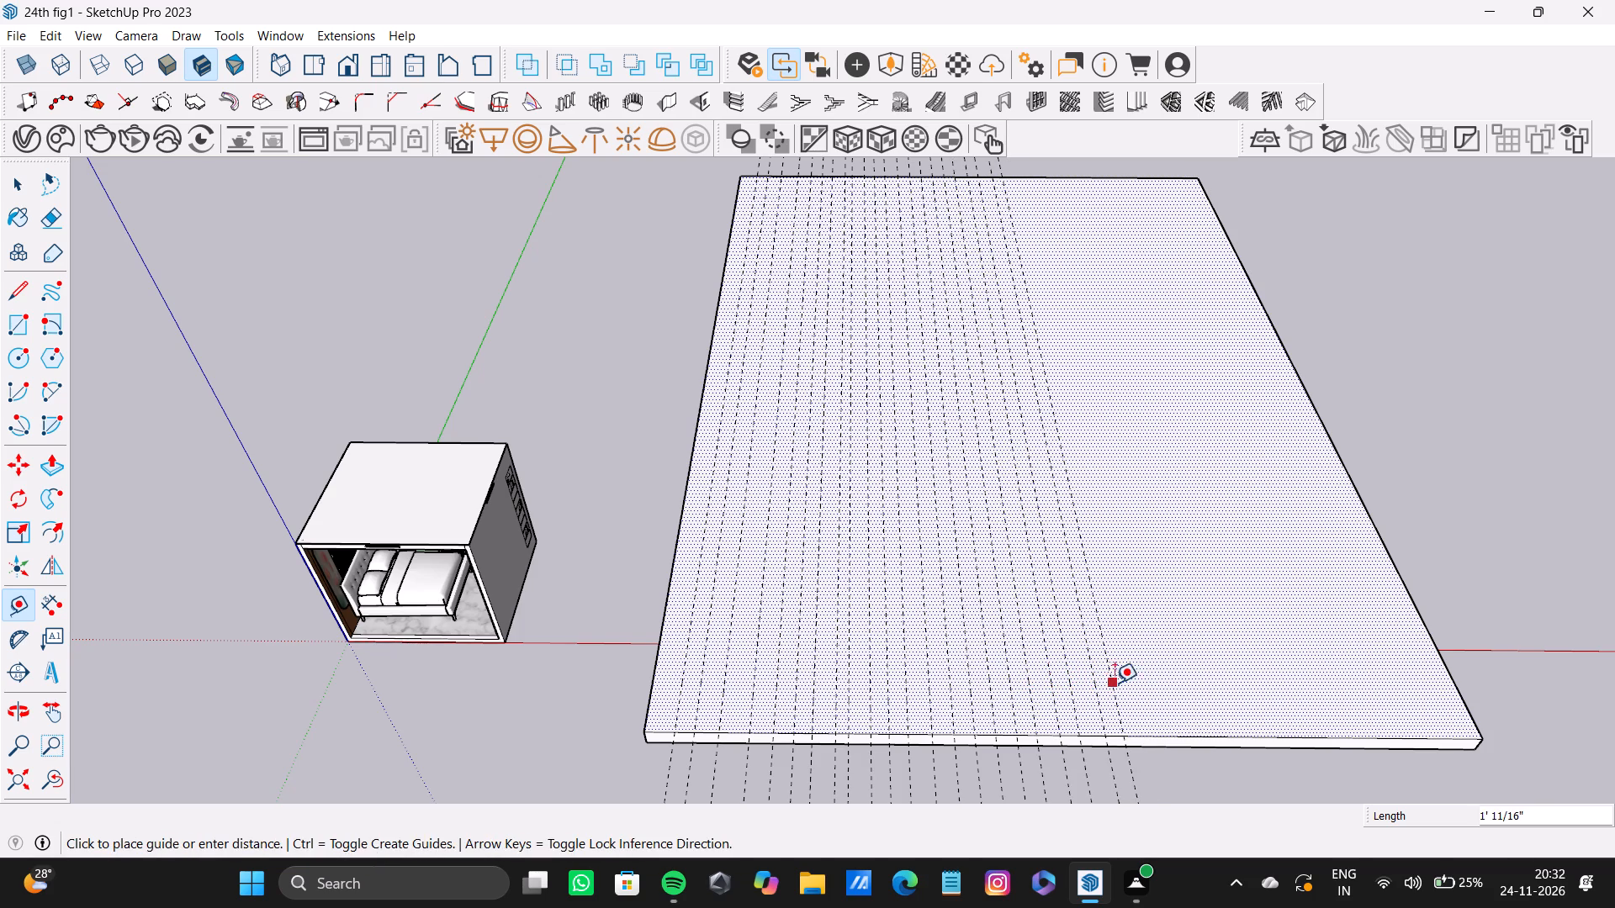
{"action": "double_click", "coordinate": [1133, 683]}
{"action": "double_click", "coordinate": [1154, 675]}
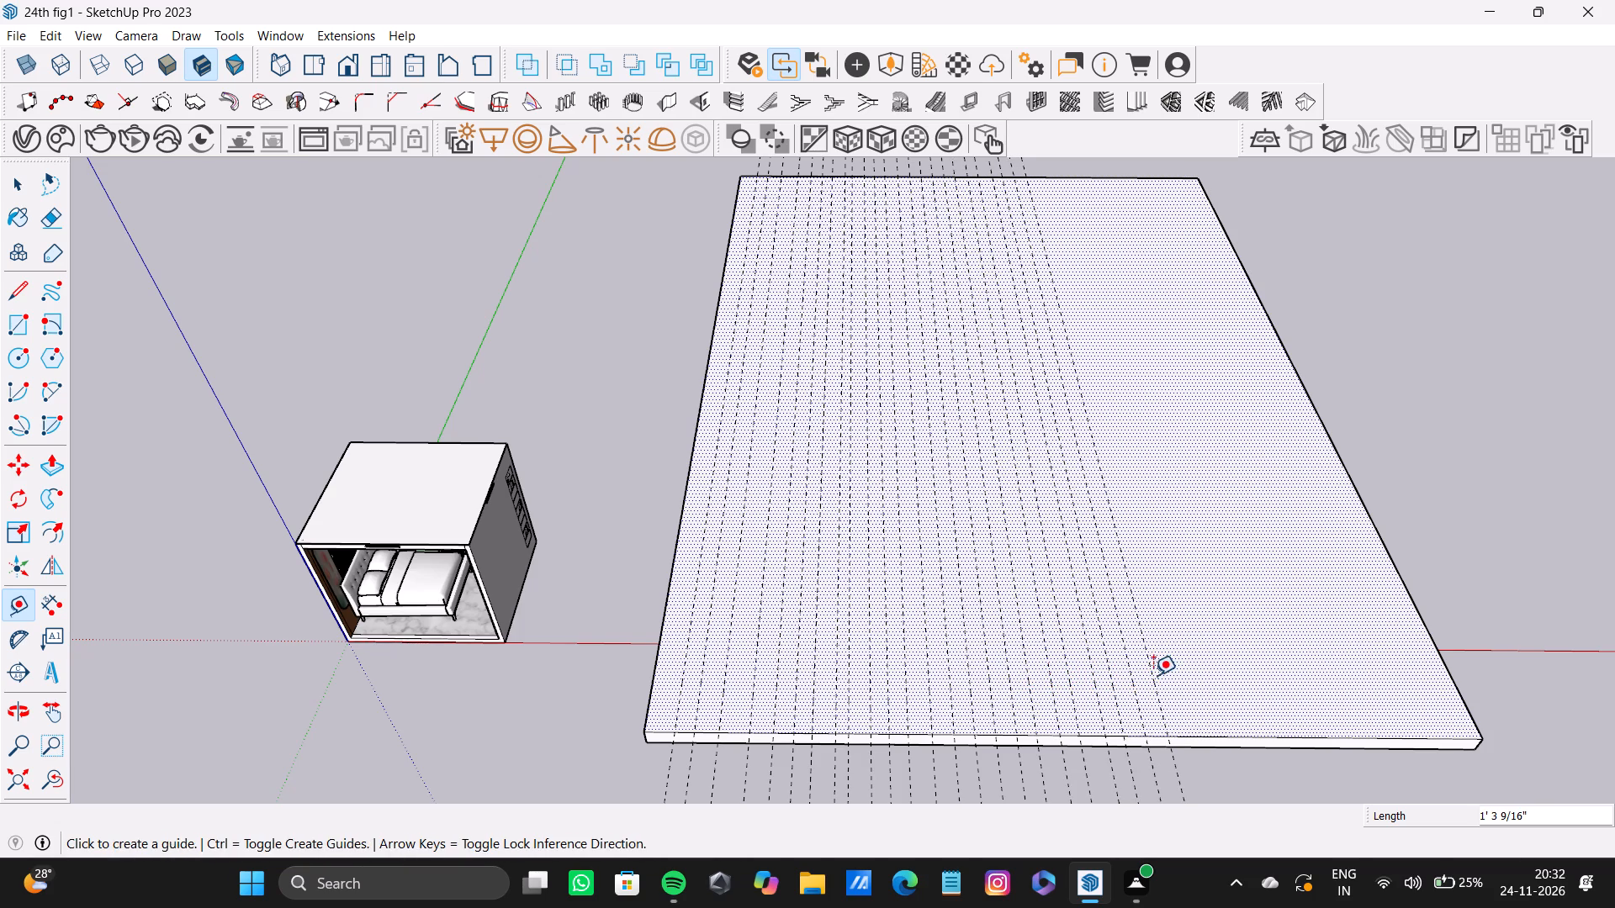
{"action": "double_click", "coordinate": [1179, 679]}
{"action": "double_click", "coordinate": [1204, 679]}
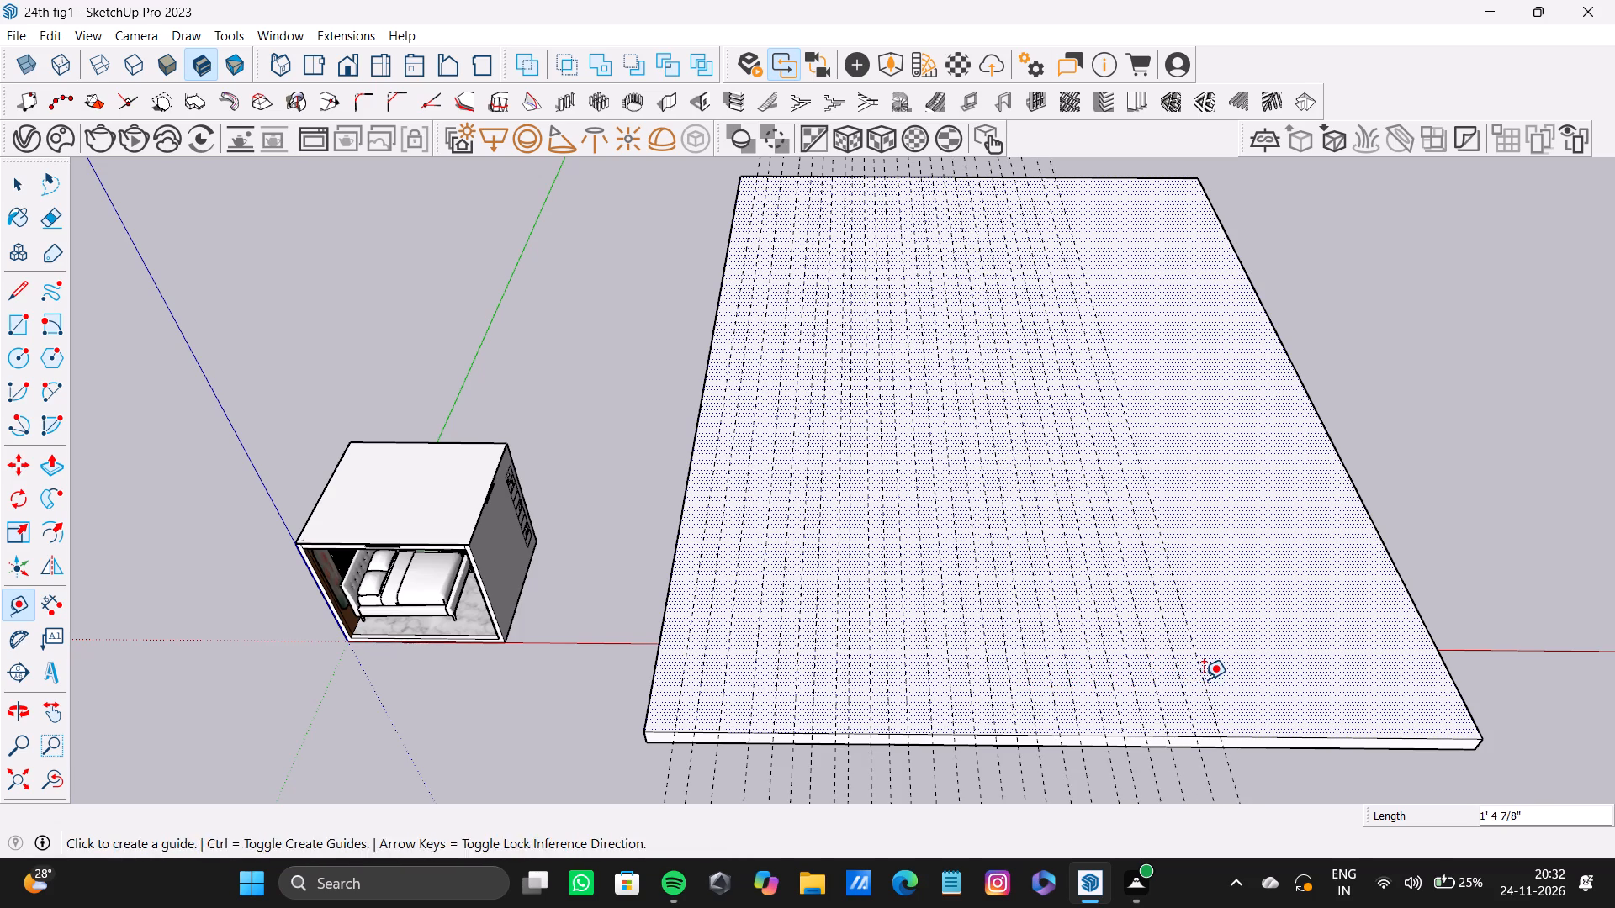
{"action": "double_click", "coordinate": [1230, 678]}
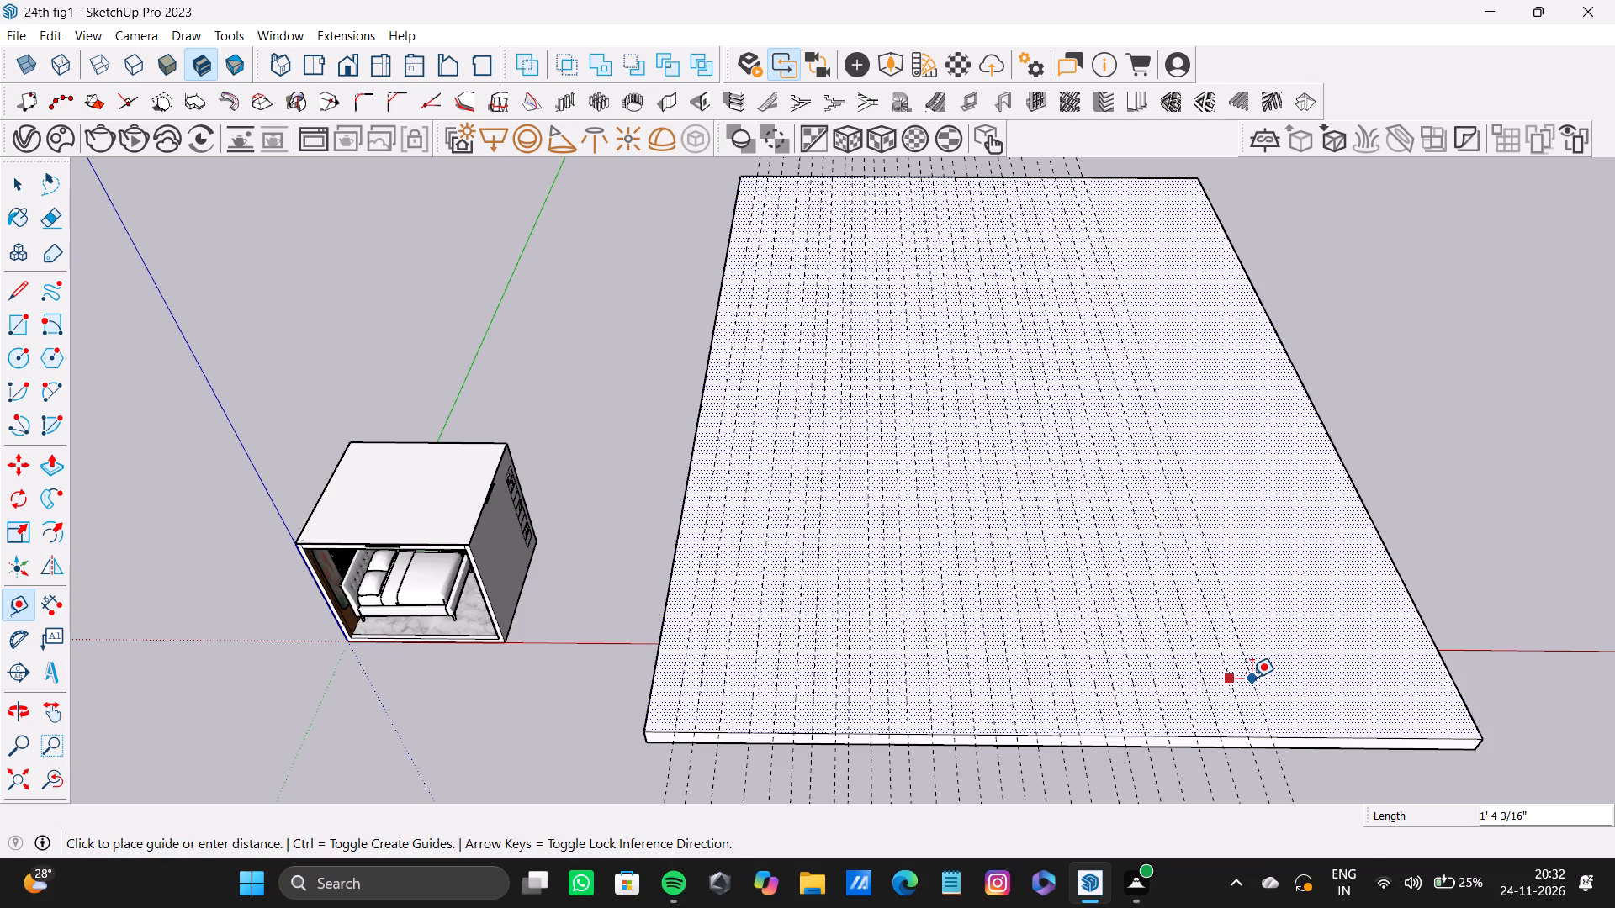
{"action": "double_click", "coordinate": [1252, 678]}
{"action": "double_click", "coordinate": [1275, 677]}
{"action": "left_click", "coordinate": [1302, 667]}
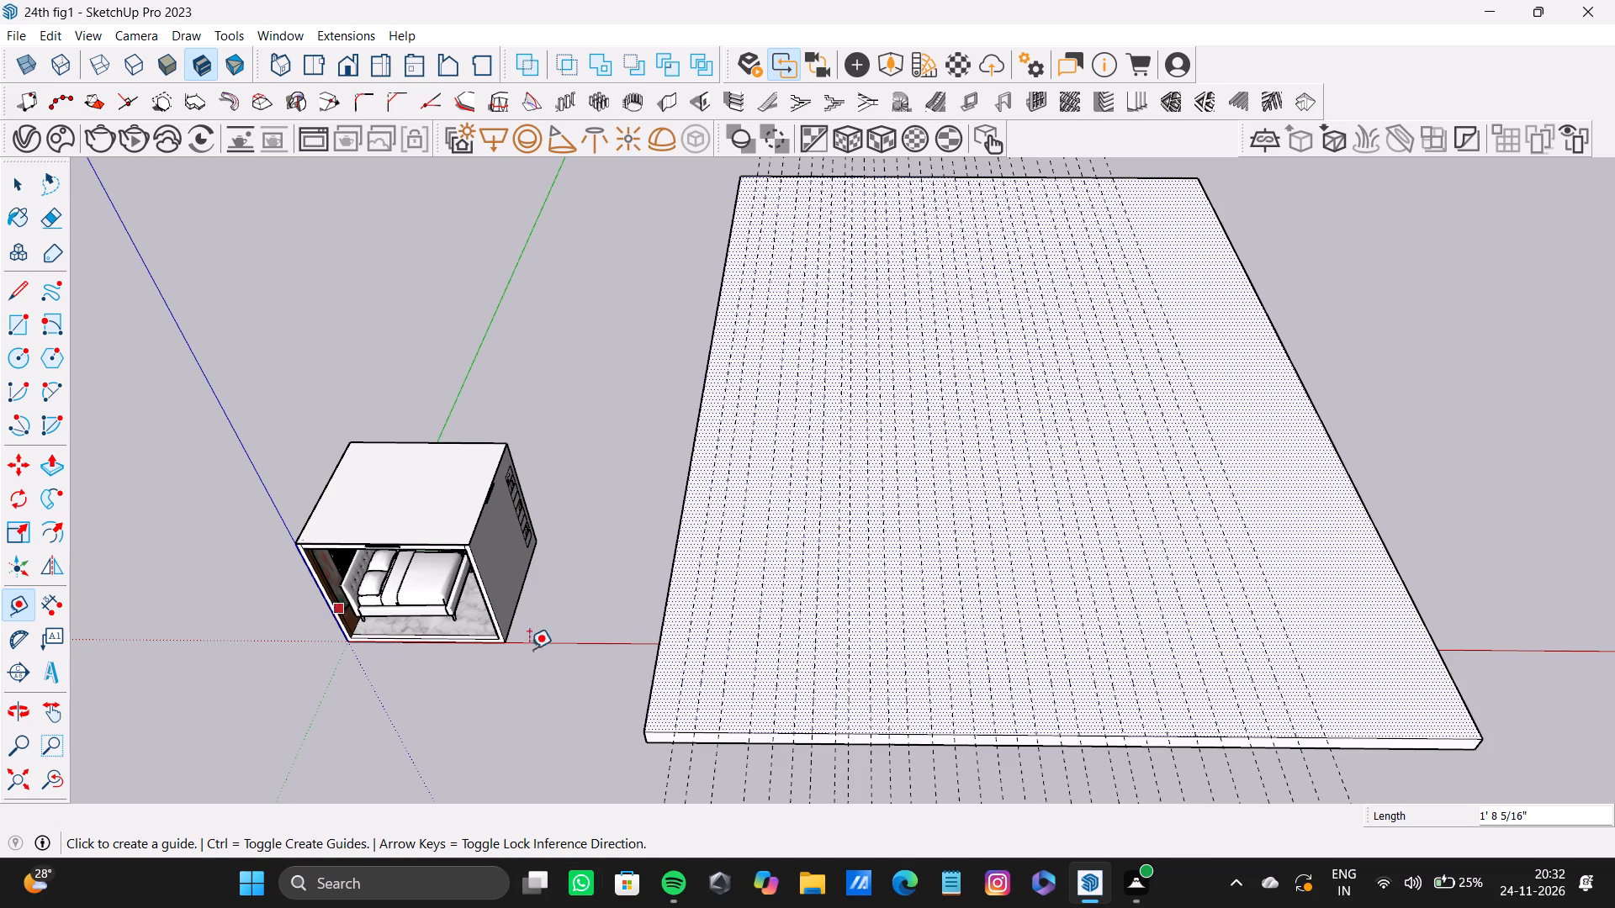
Fill the remaining strip up to the slab's far long edge with parallel guides about 1' 5" to 1' 9" apart.
{"action": "scroll", "coordinate": [862, 693], "scroll_direction": "down", "scroll_amount": 7}
{"action": "middle_click_drag", "start_coordinate": [919, 654], "coordinate": [870, 657], "text": "shift"}
{"action": "scroll", "coordinate": [1013, 635], "scroll_direction": "up", "scroll_amount": 4}
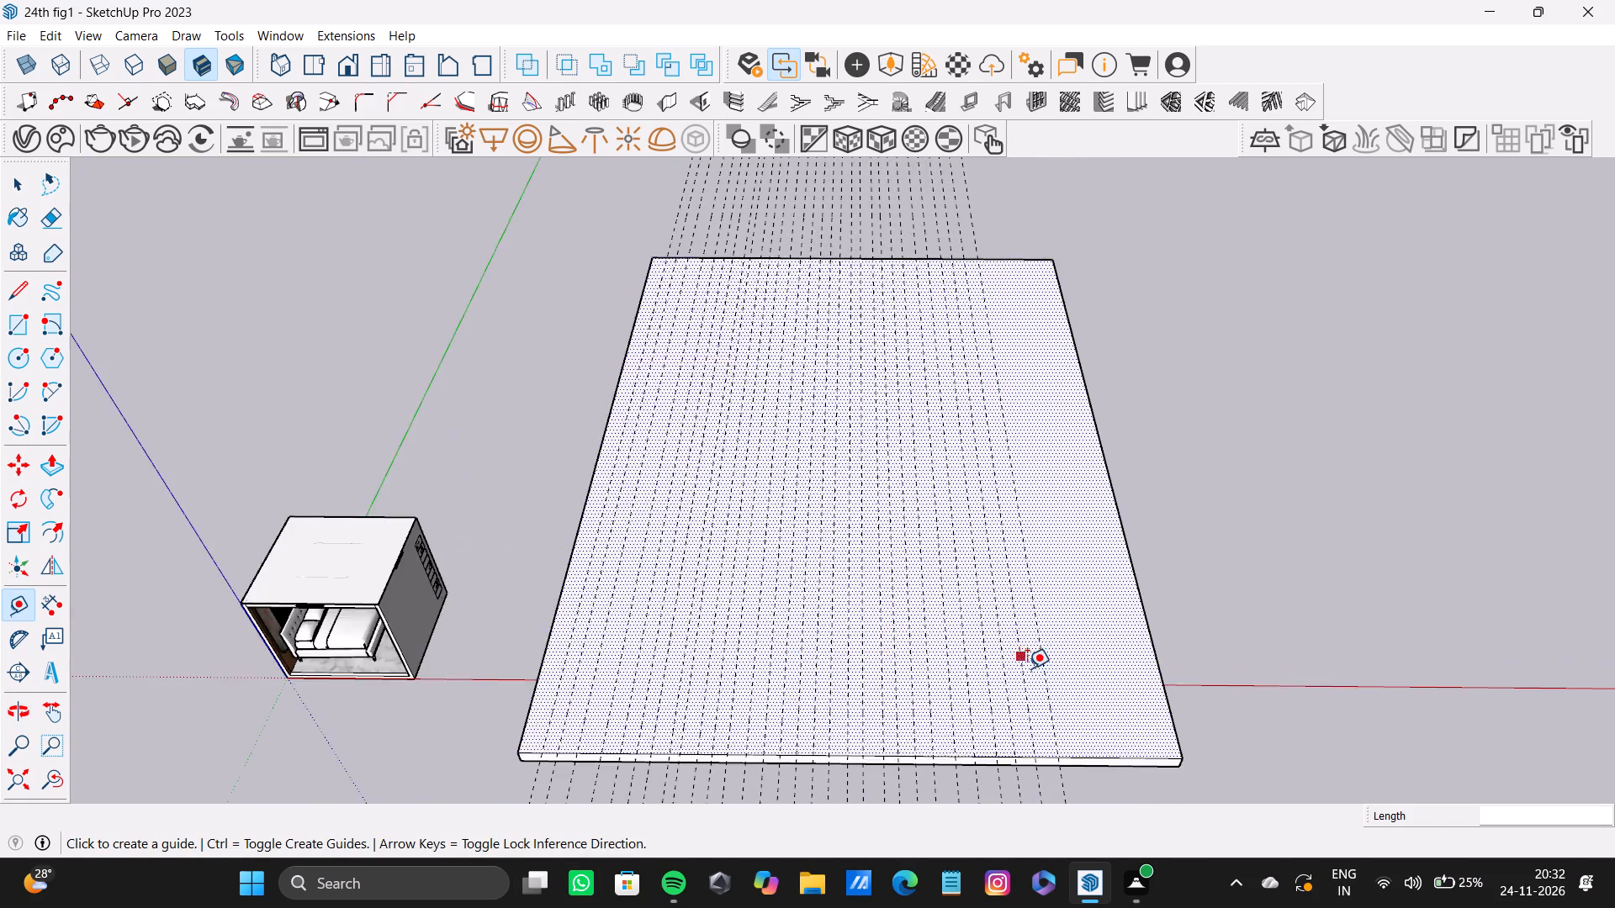
{"action": "scroll", "coordinate": [1027, 668], "scroll_direction": "up", "scroll_amount": 6}
{"action": "middle_click_drag", "start_coordinate": [1033, 665], "coordinate": [935, 574], "text": "shift"}
{"action": "left_click_drag", "start_coordinate": [960, 596], "coordinate": [967, 595]}
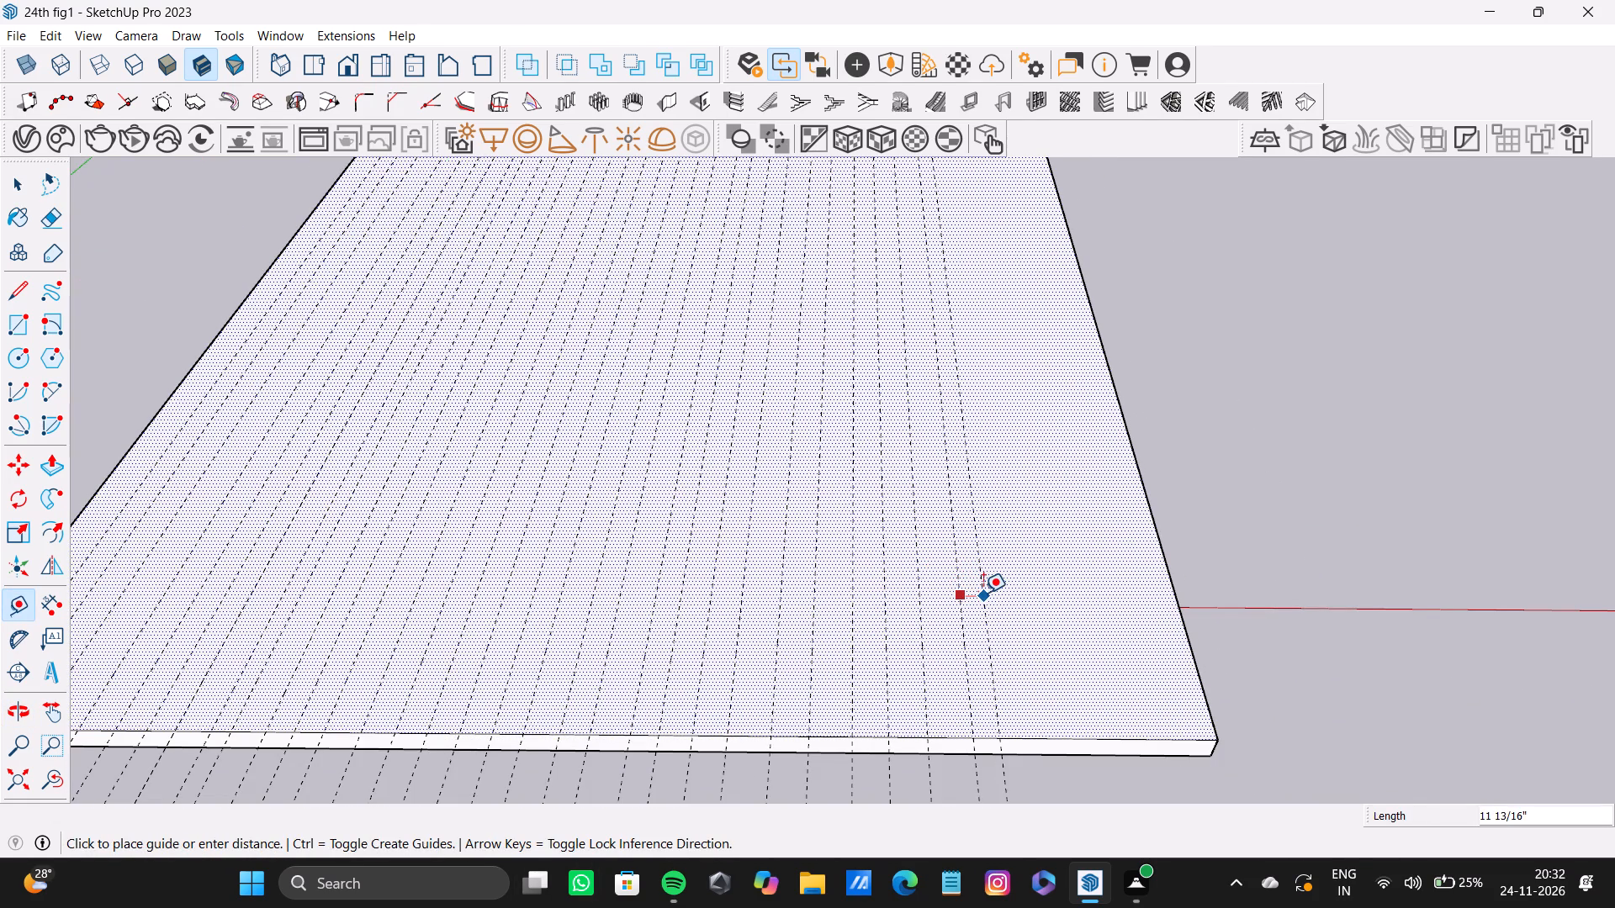
{"action": "double_click", "coordinate": [1001, 599]}
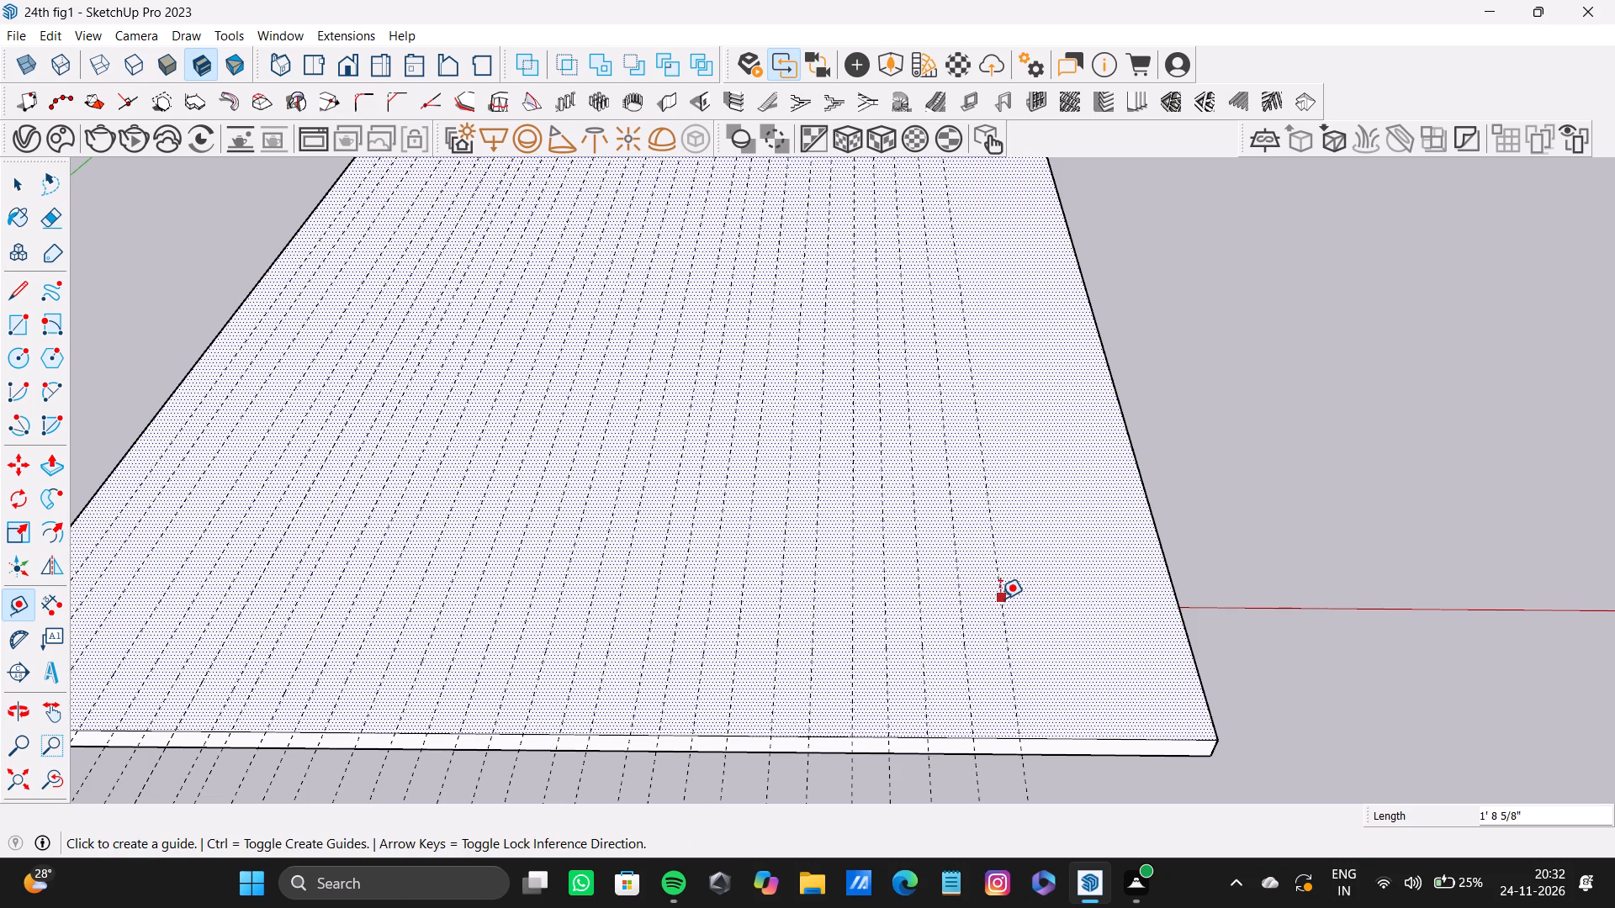
{"action": "double_click", "coordinate": [1036, 602]}
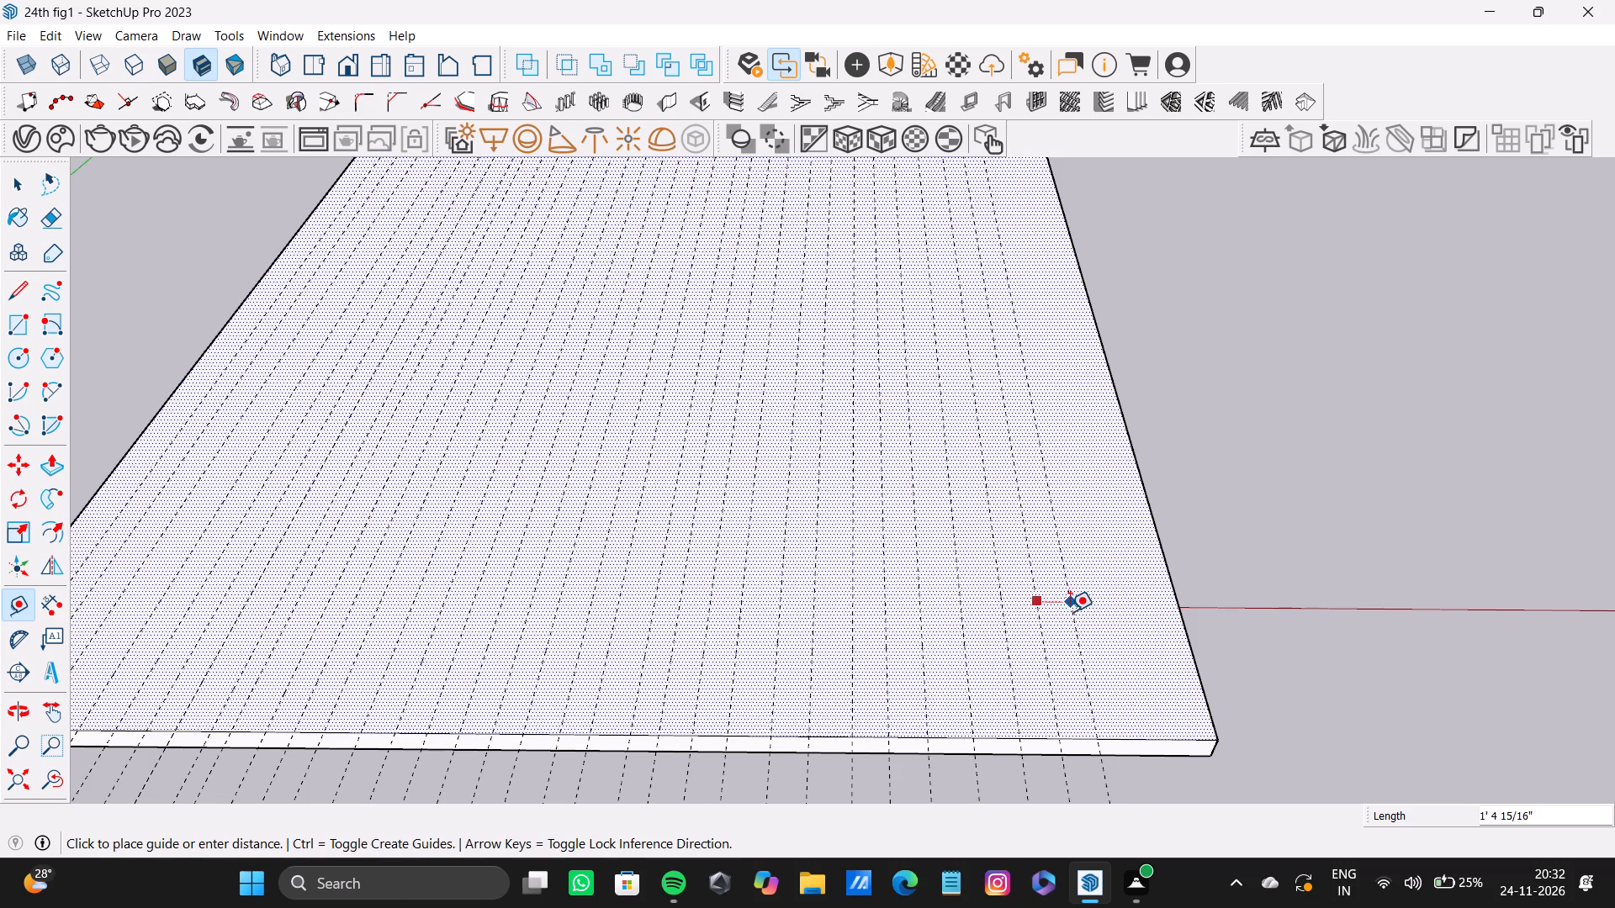
{"action": "left_click", "coordinate": [1069, 611]}
{"action": "left_click_drag", "start_coordinate": [1069, 611], "coordinate": [1077, 611]}
{"action": "double_click", "coordinate": [1113, 615]}
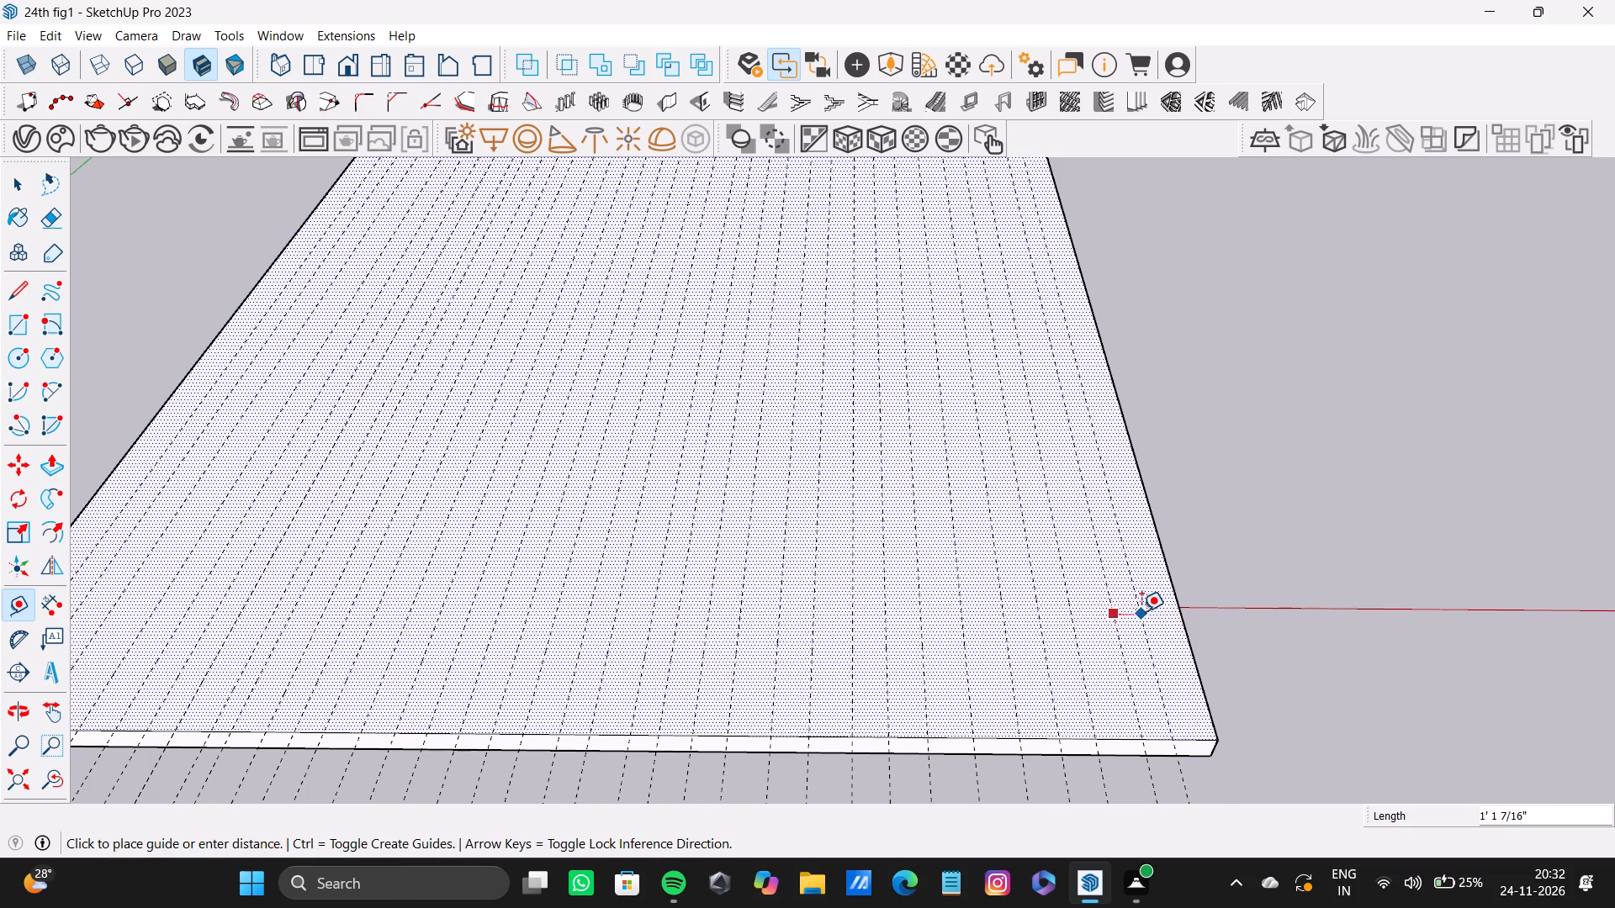
{"action": "left_click", "coordinate": [1157, 611]}
Place three crosswise guides parallel to the slab's front edge, spaced about 1' 3" apart.
{"action": "left_click", "coordinate": [1045, 734]}
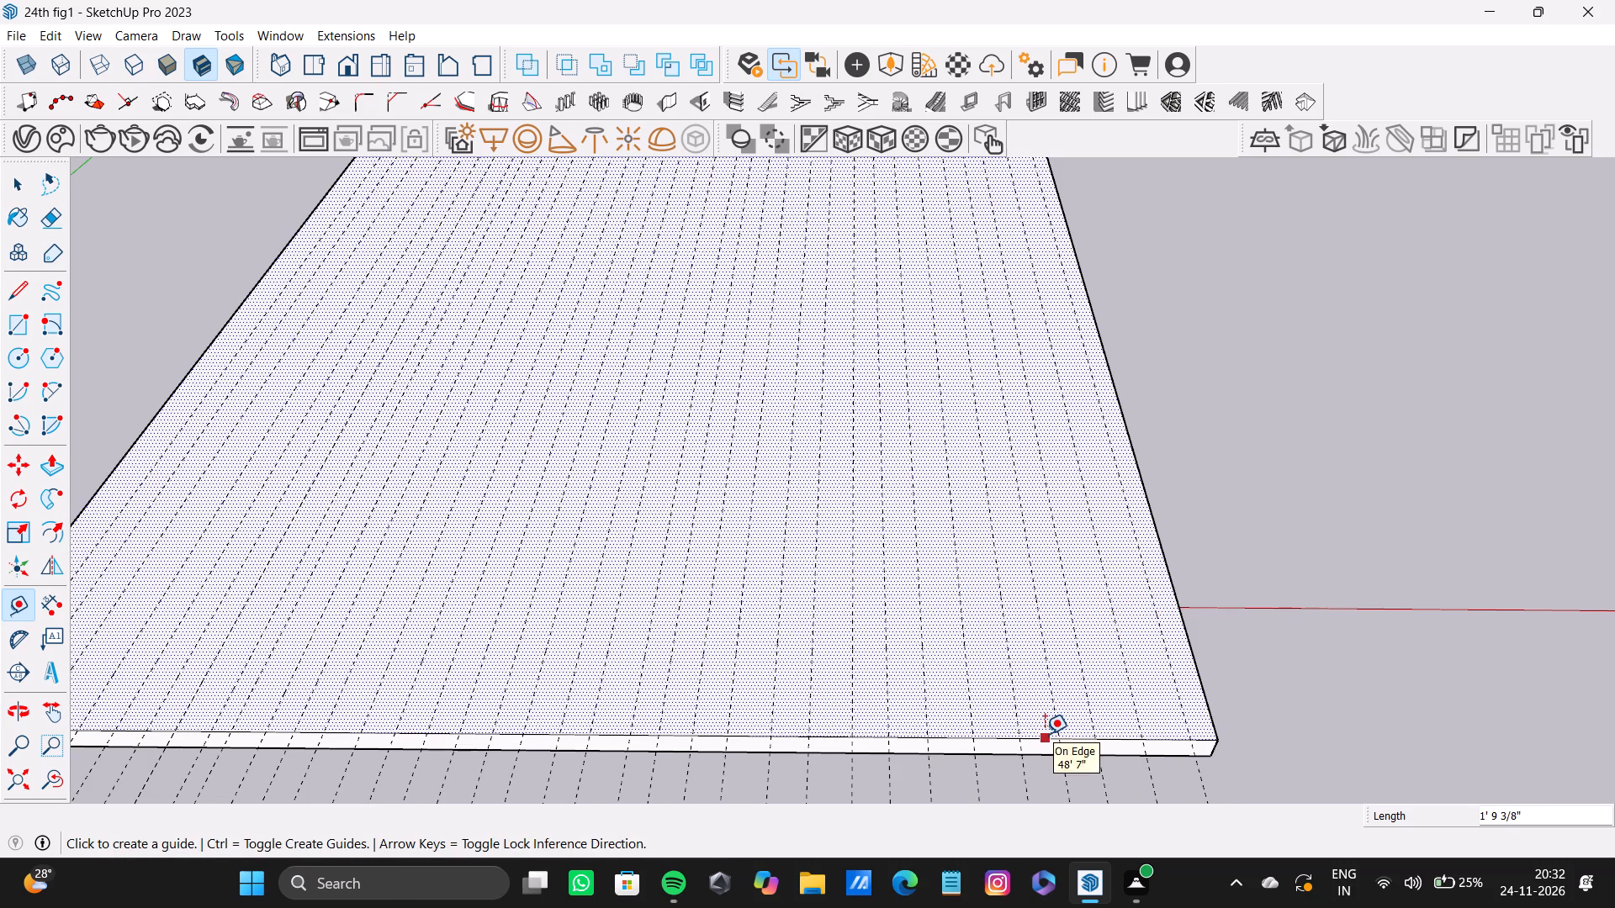
{"action": "left_click", "coordinate": [1046, 710]}
{"action": "left_click_drag", "start_coordinate": [1046, 710], "coordinate": [1046, 700]}
{"action": "double_click", "coordinate": [1044, 683]}
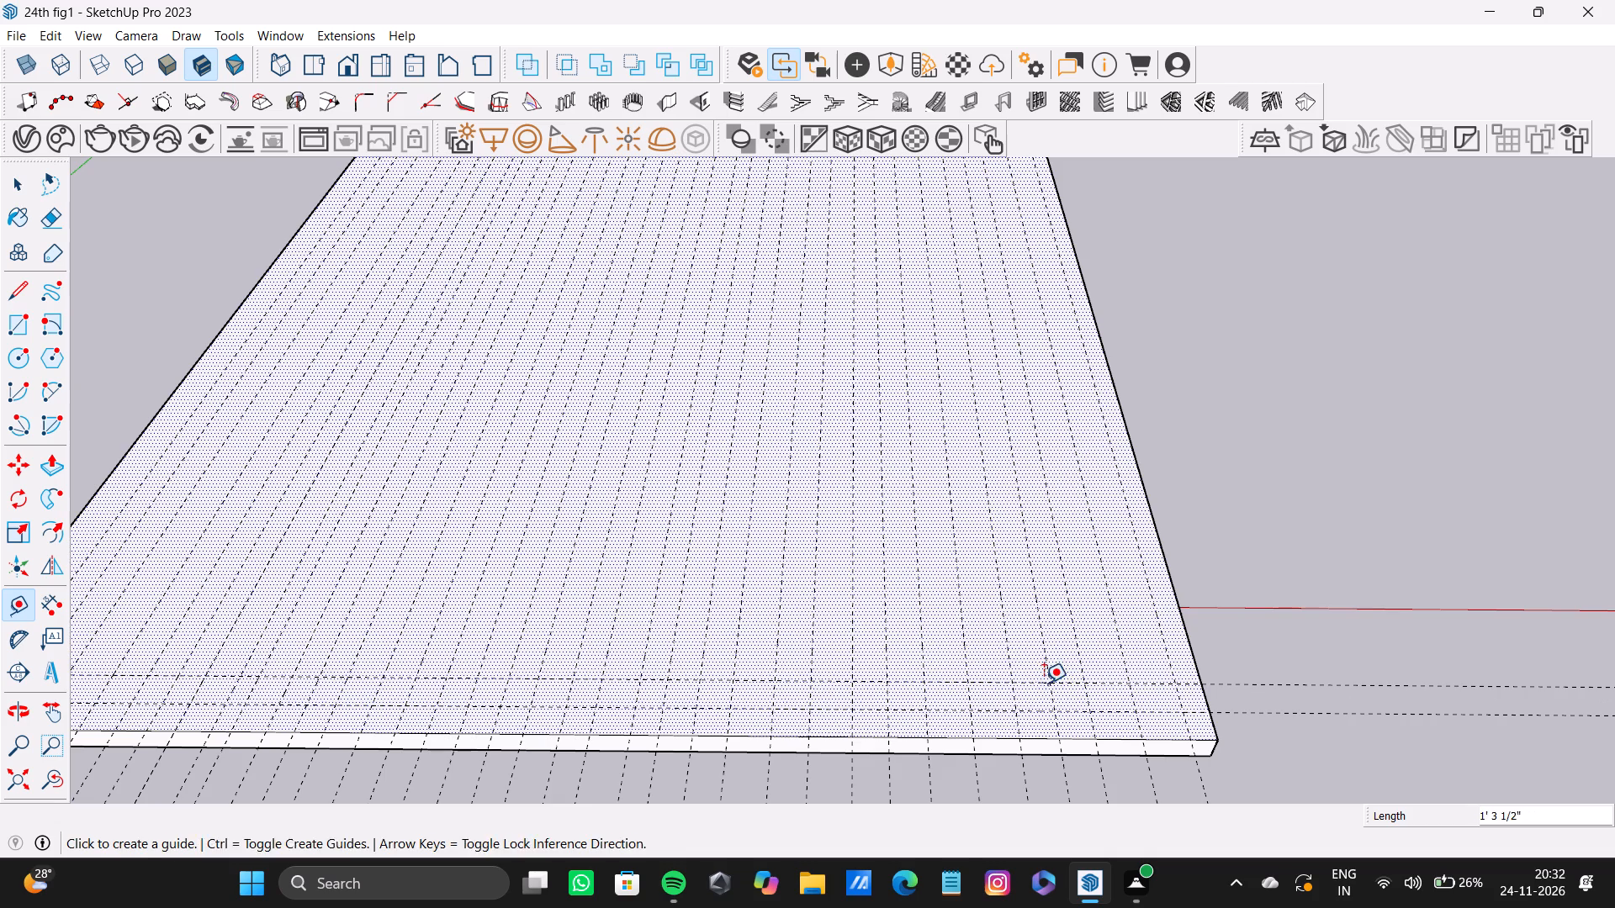
{"action": "left_click", "coordinate": [1035, 657]}
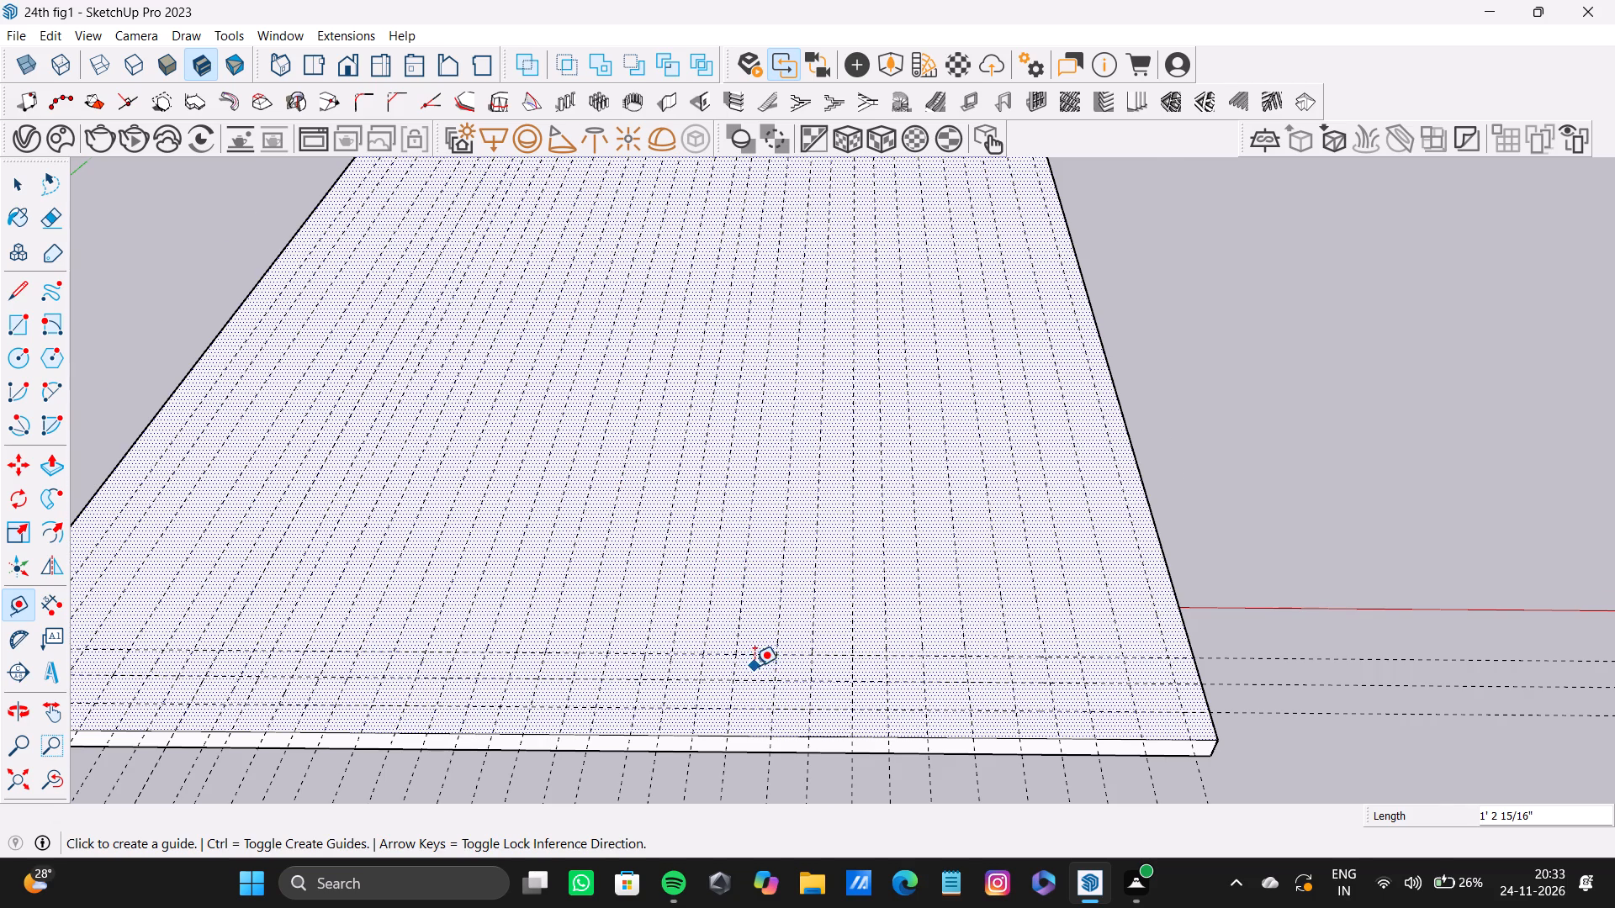
Continue the crosswise guides inward from the three near the slab's front edge, spacing them roughly 1' to 1' 6" apart.
{"action": "scroll", "coordinate": [755, 666], "scroll_direction": "up", "scroll_amount": 4}
{"action": "left_click", "coordinate": [760, 647]}
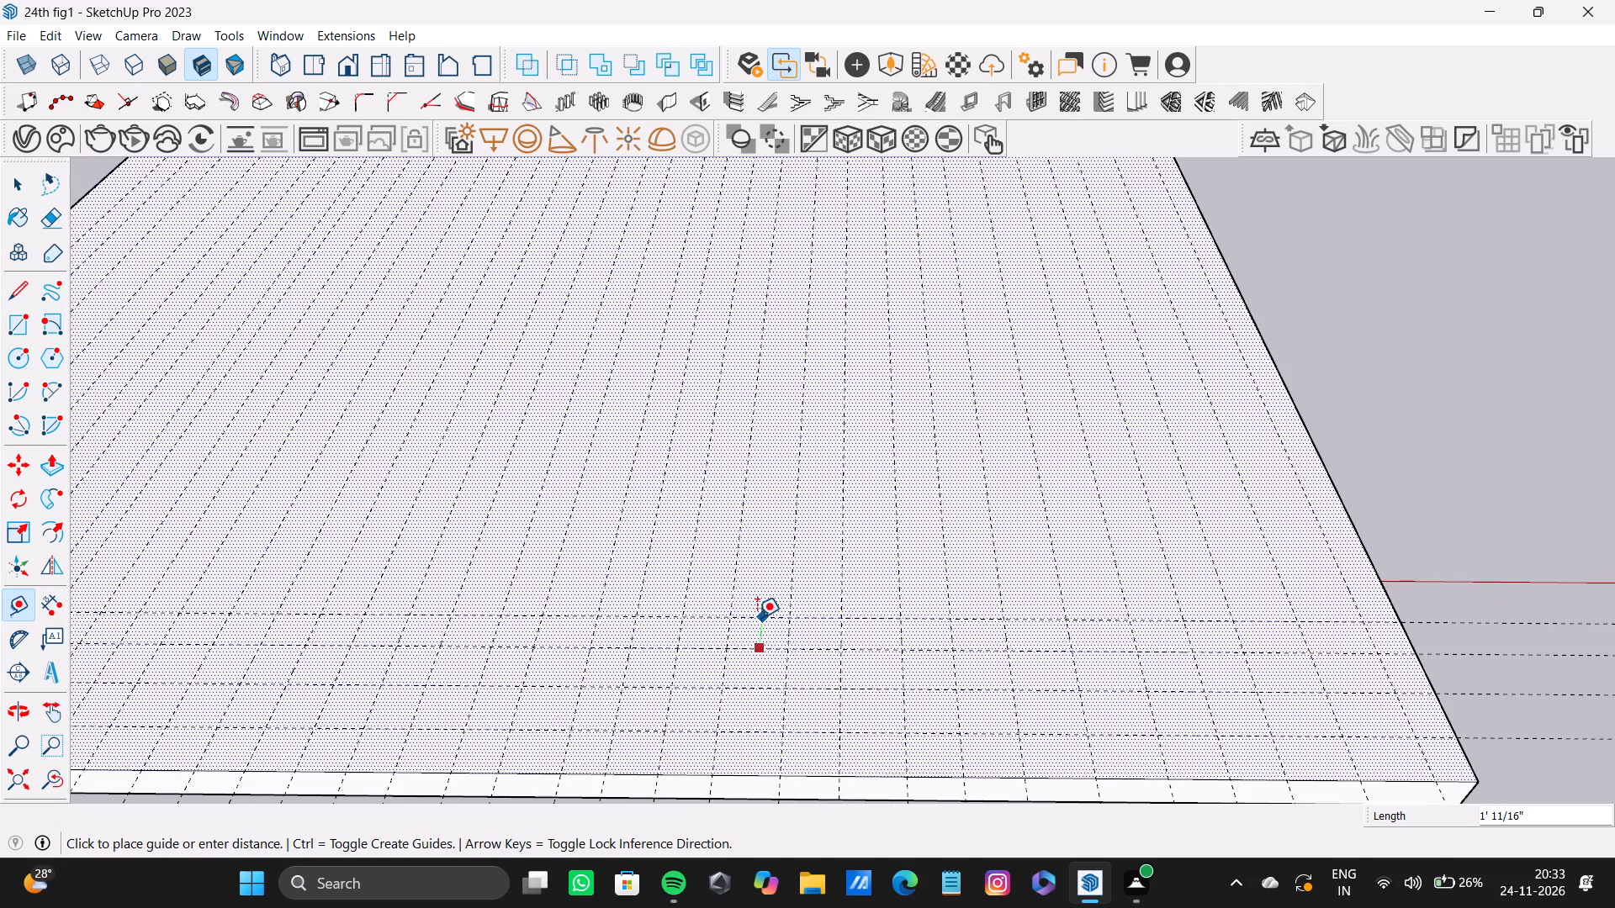
{"action": "left_click", "coordinate": [757, 617]}
{"action": "left_click", "coordinate": [757, 612]}
{"action": "double_click", "coordinate": [766, 585]}
{"action": "double_click", "coordinate": [764, 546]}
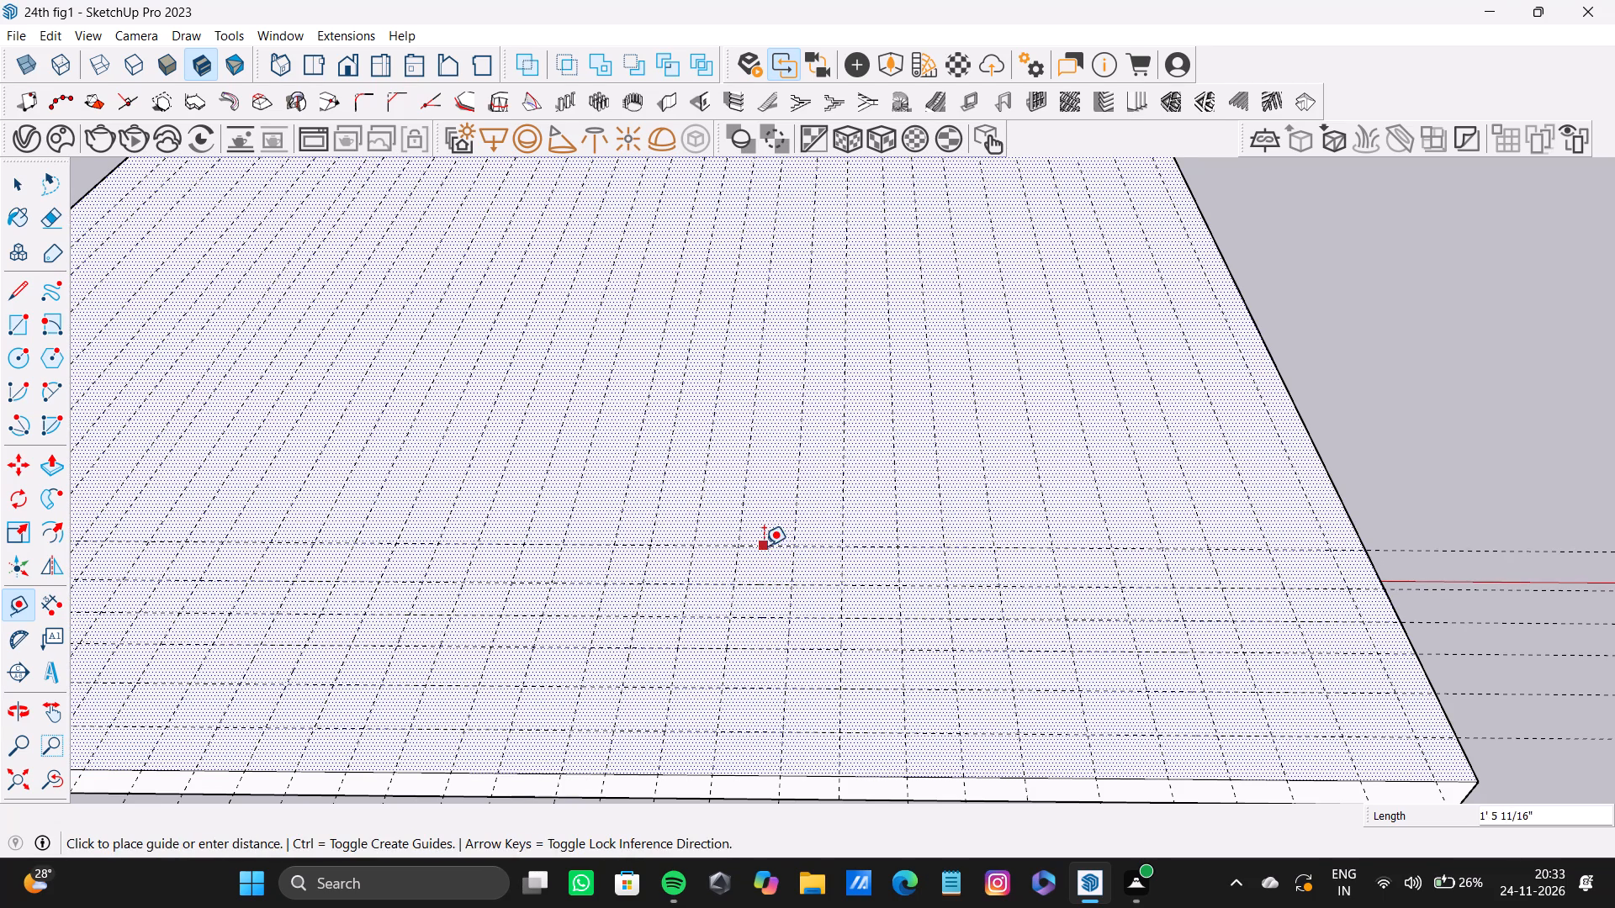
{"action": "double_click", "coordinate": [765, 504]}
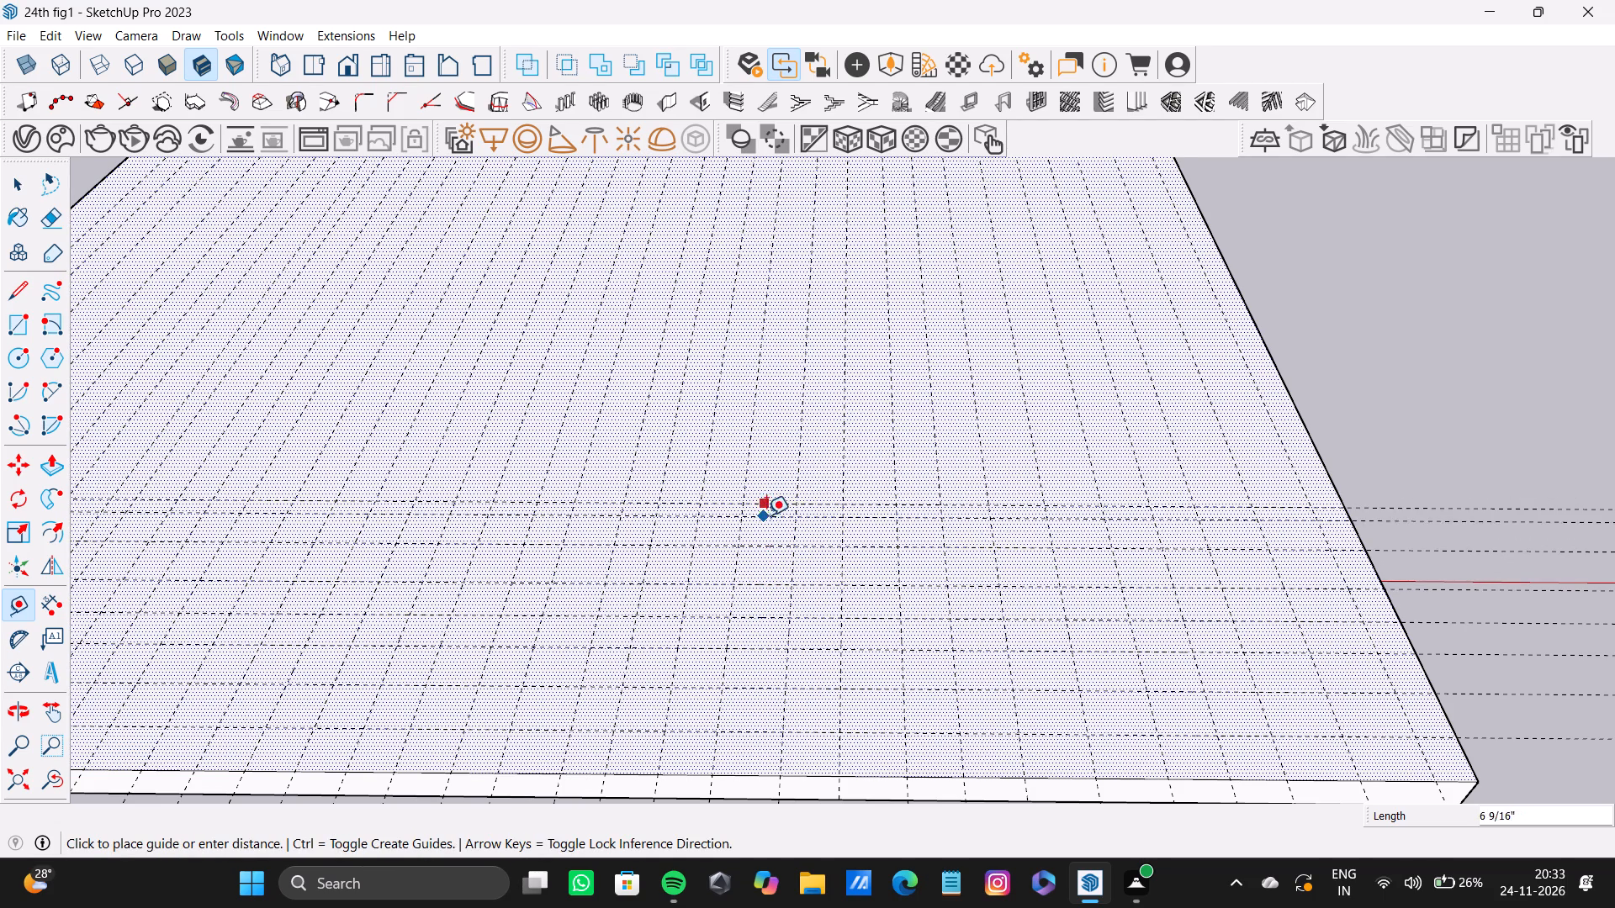
Fill the gaps between the crosswise guides back to the slab's front edge with parallel guides stepped roughly 1' to 1' 7" apart.
{"action": "double_click", "coordinate": [764, 520]}
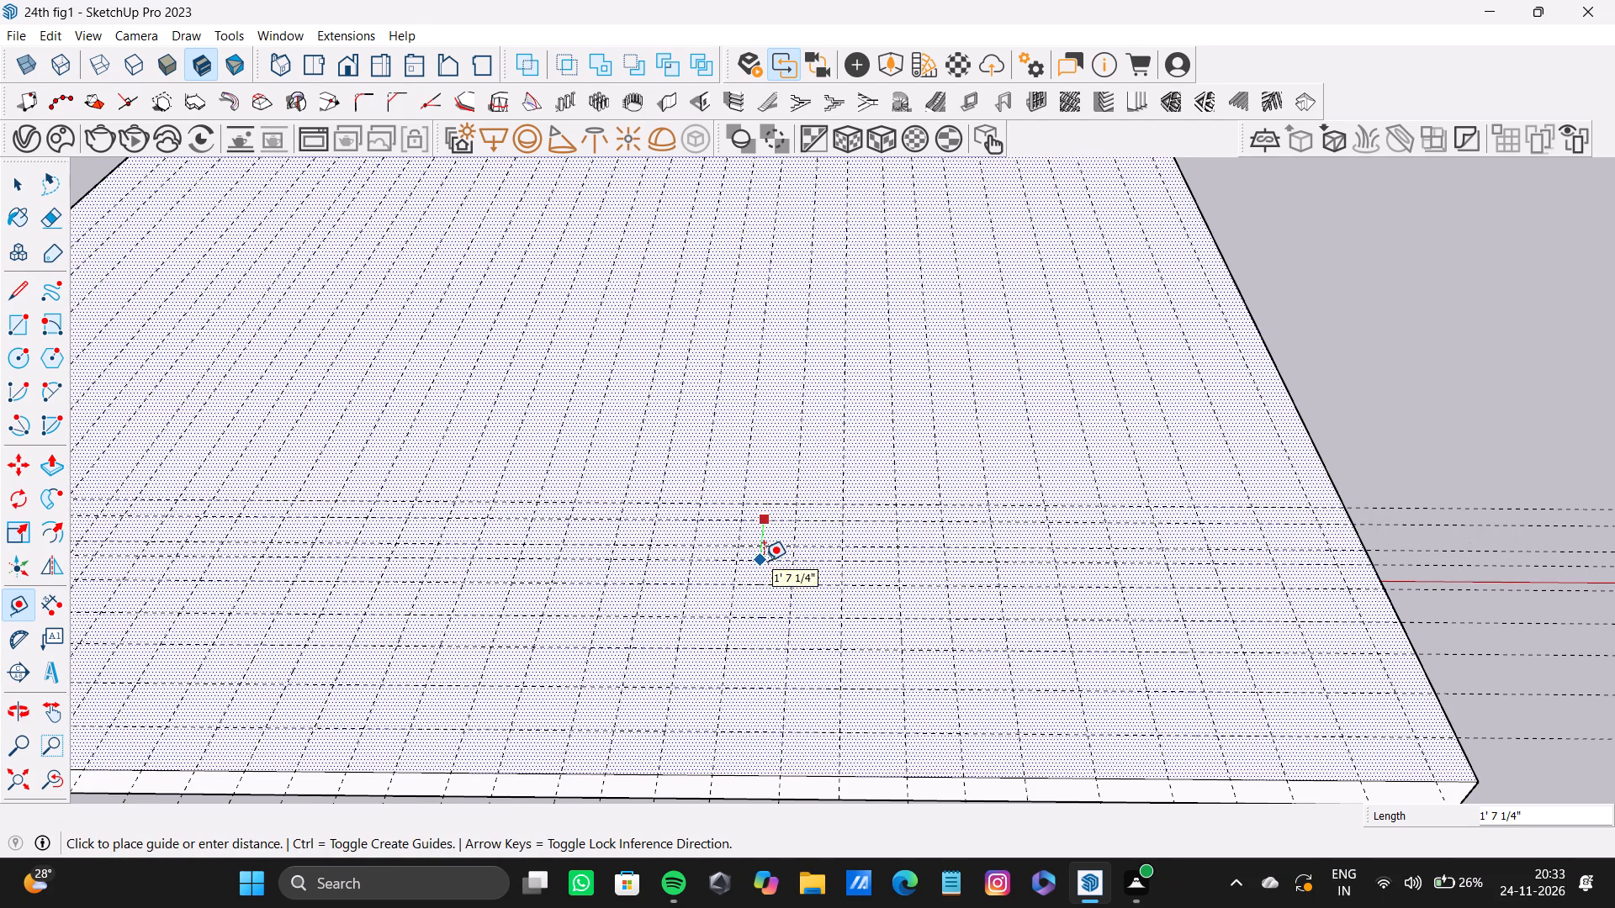
{"action": "double_click", "coordinate": [764, 561]}
{"action": "double_click", "coordinate": [770, 596]}
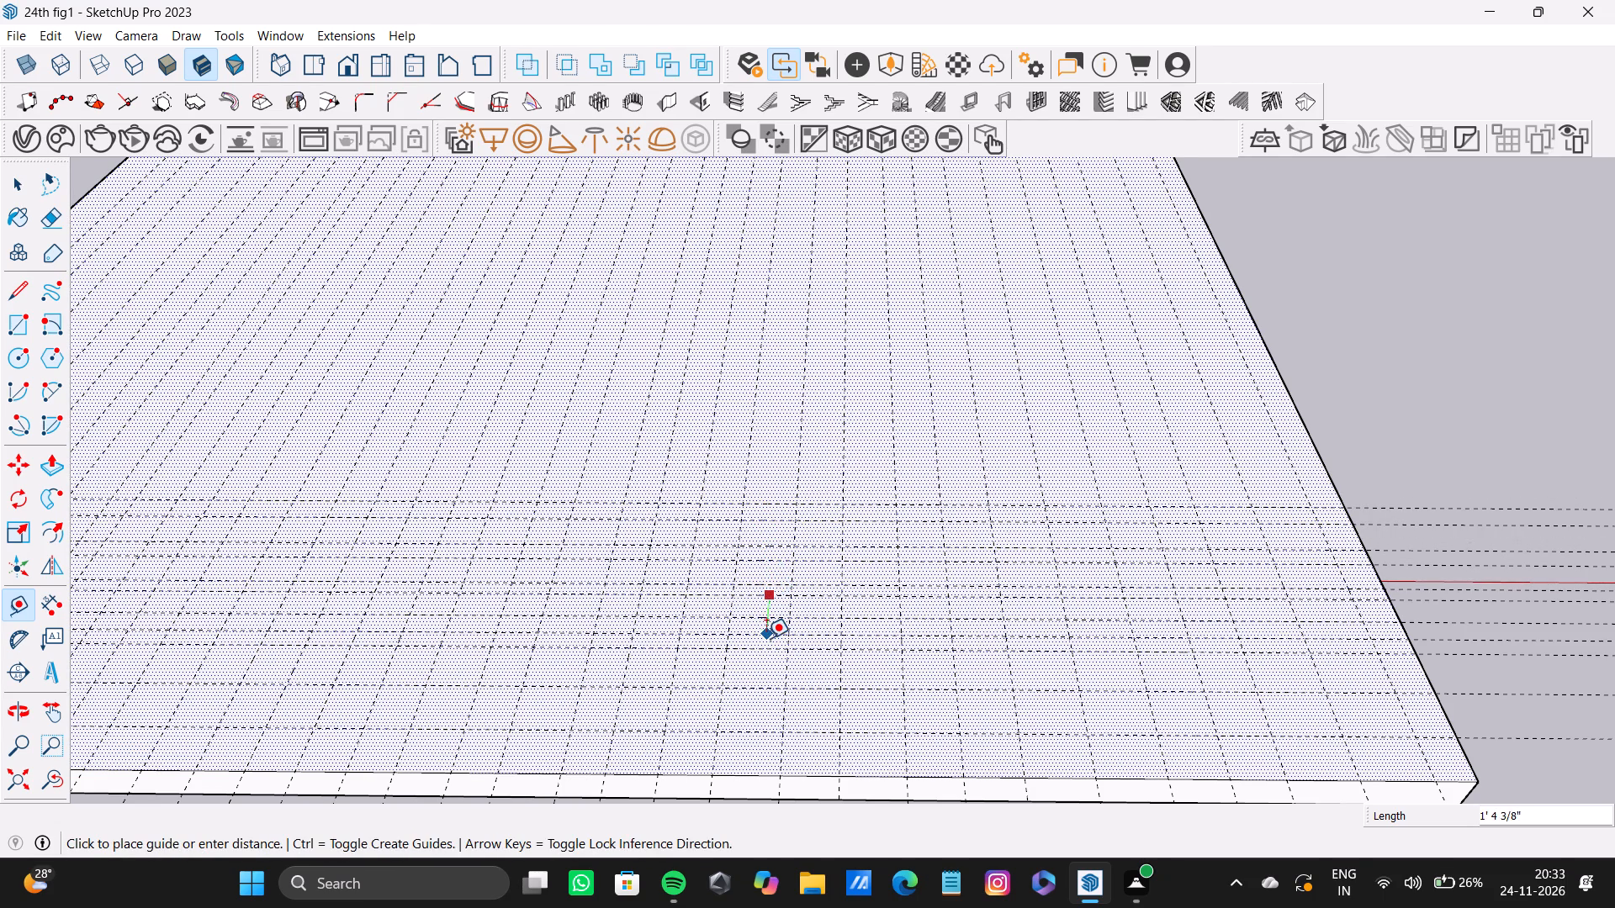
{"action": "double_click", "coordinate": [766, 631]}
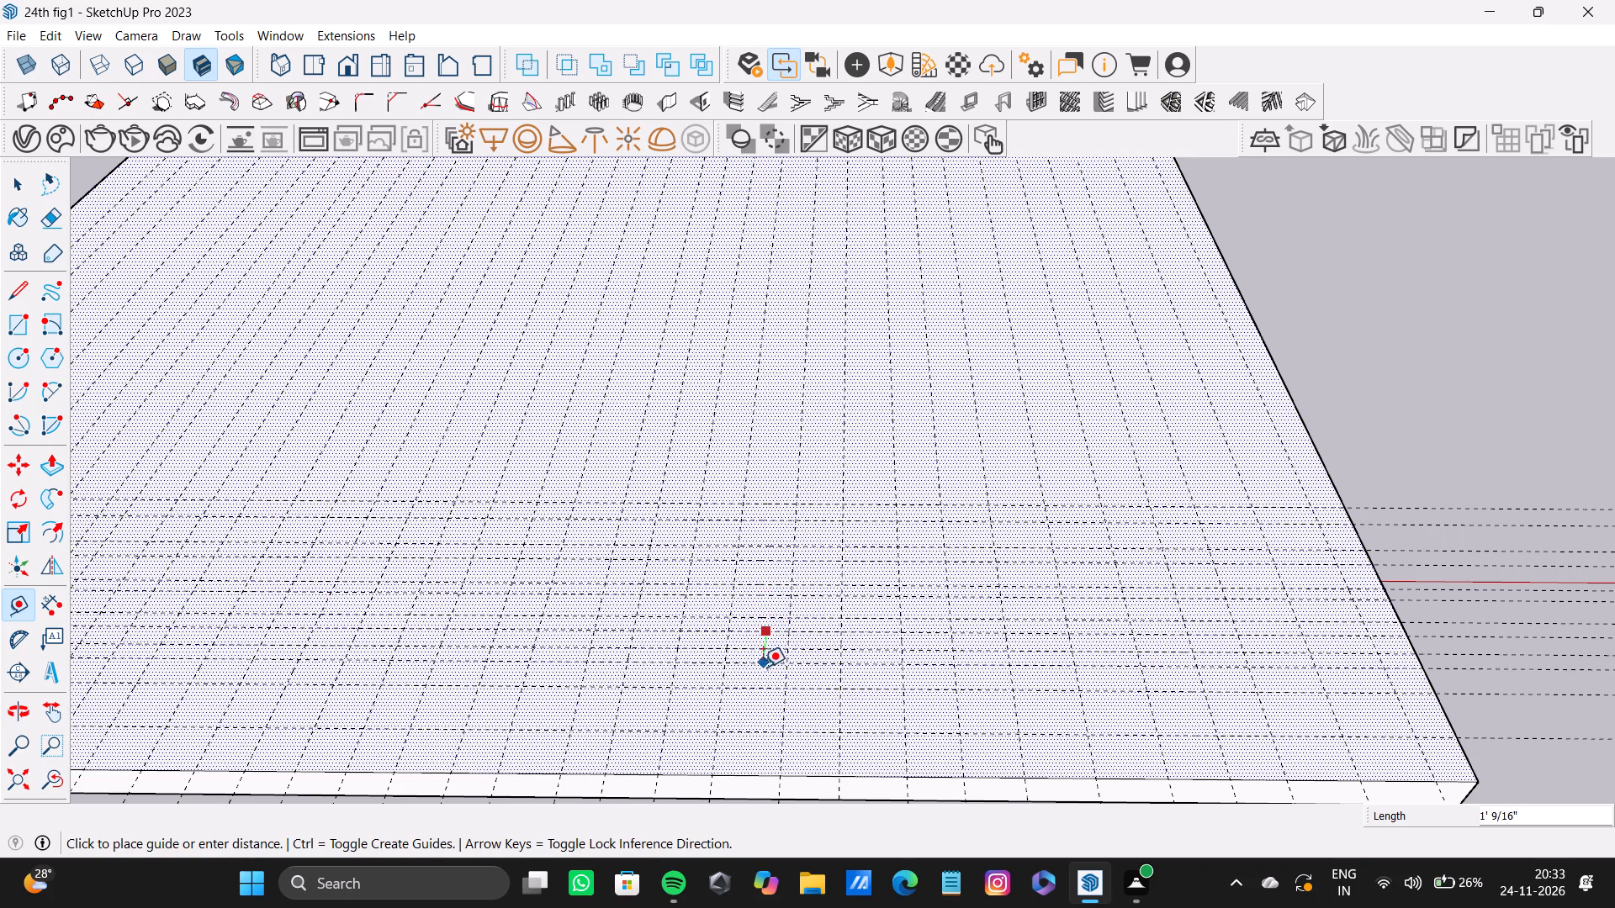
{"action": "double_click", "coordinate": [762, 666]}
{"action": "double_click", "coordinate": [768, 710]}
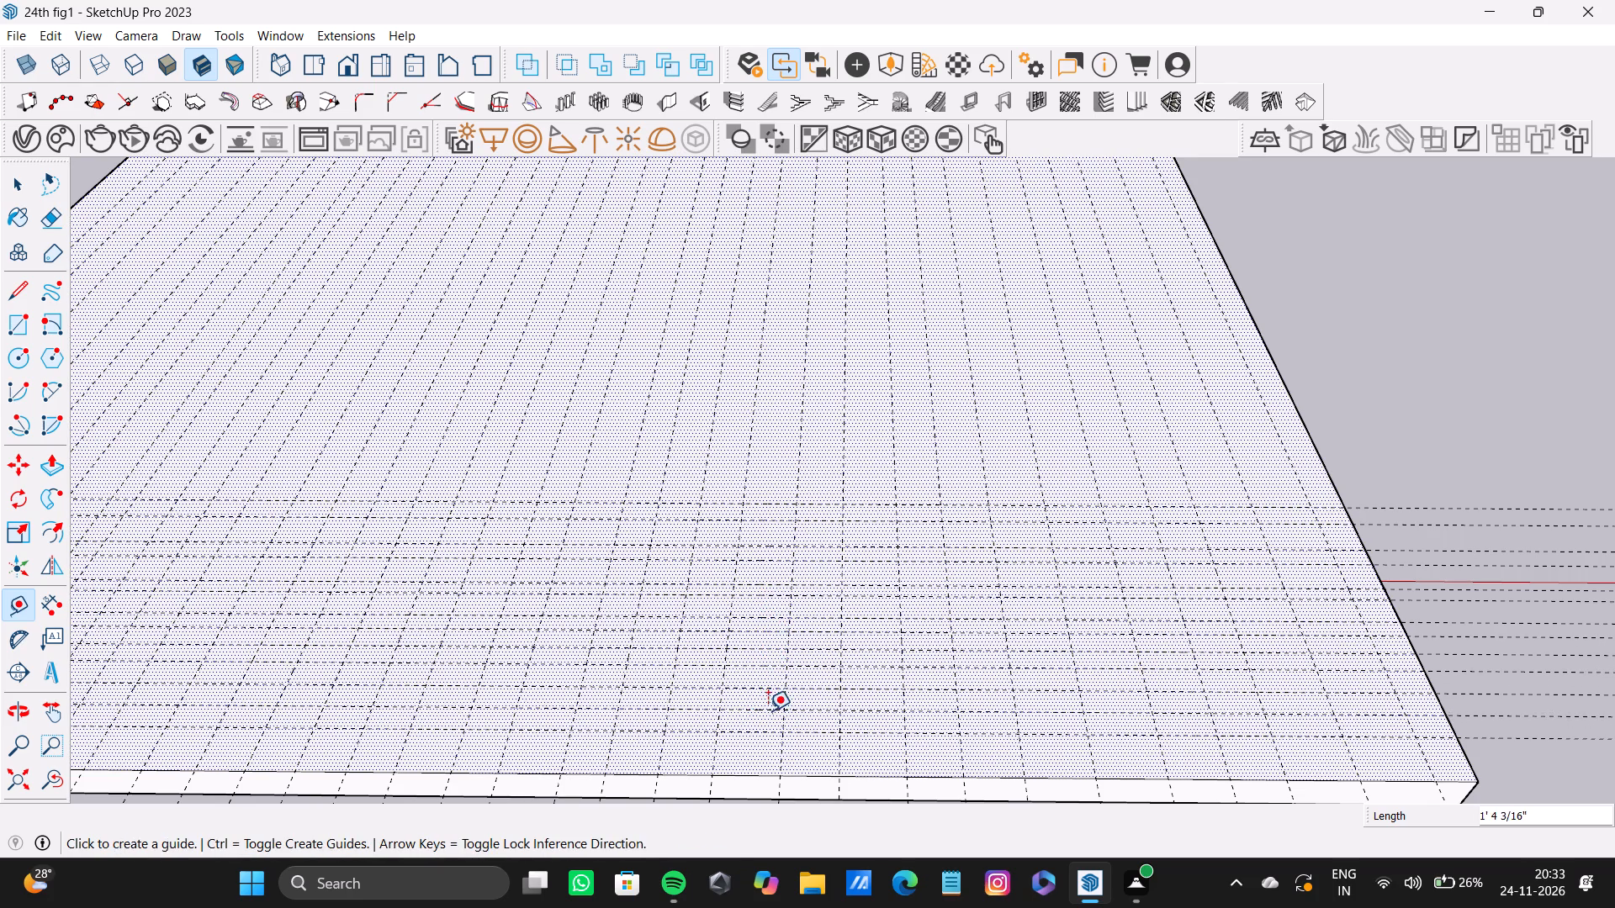
{"action": "left_click", "coordinate": [769, 758]}
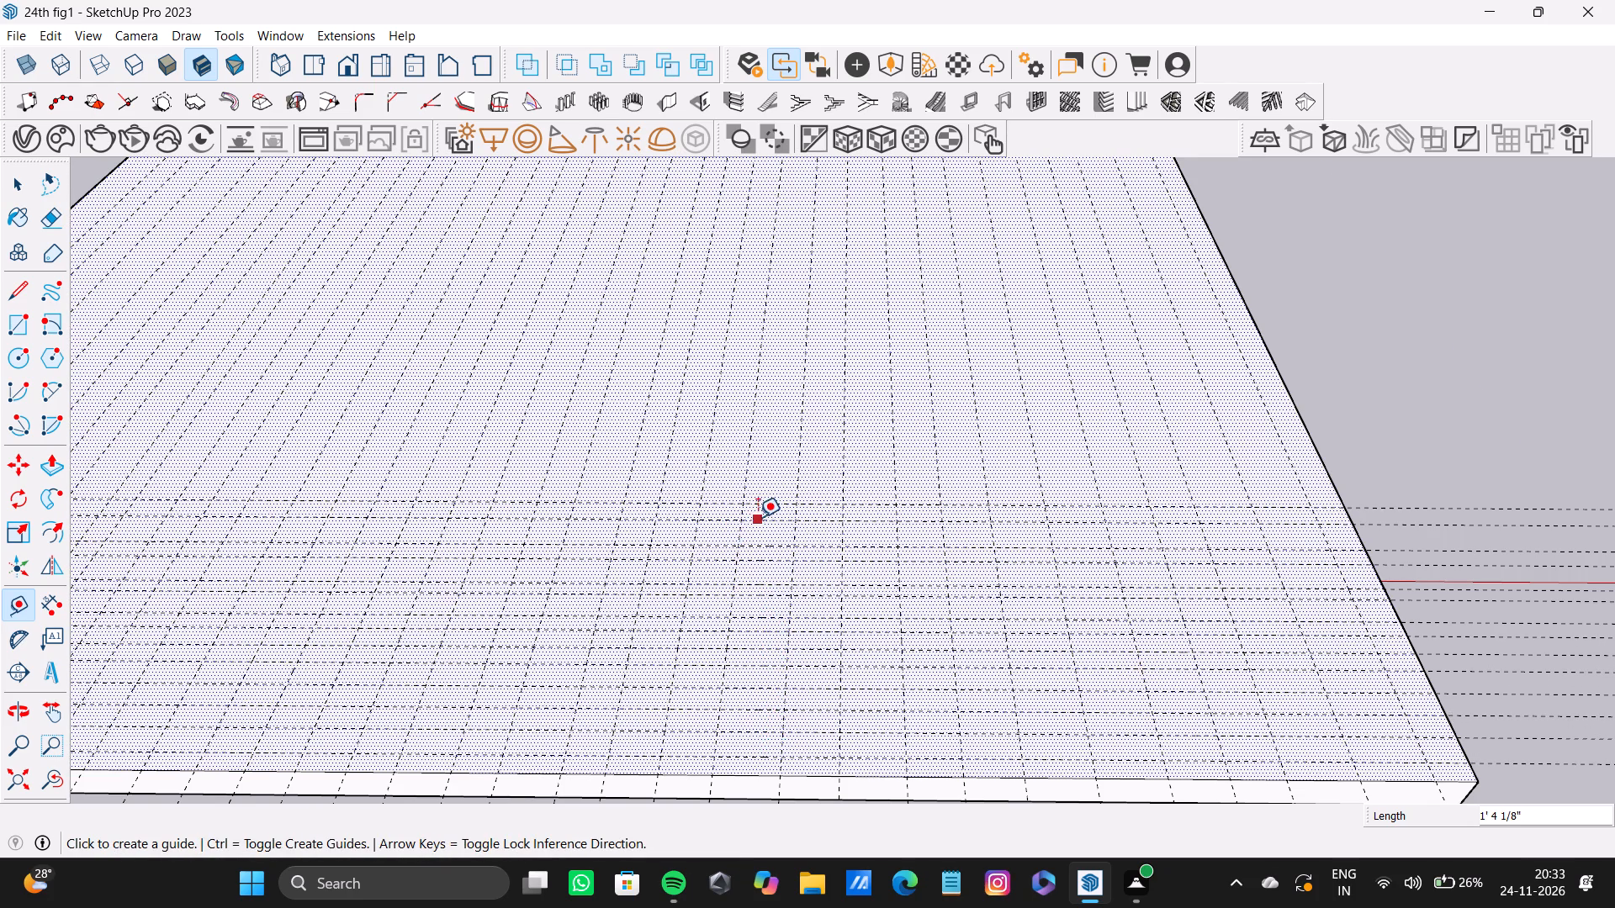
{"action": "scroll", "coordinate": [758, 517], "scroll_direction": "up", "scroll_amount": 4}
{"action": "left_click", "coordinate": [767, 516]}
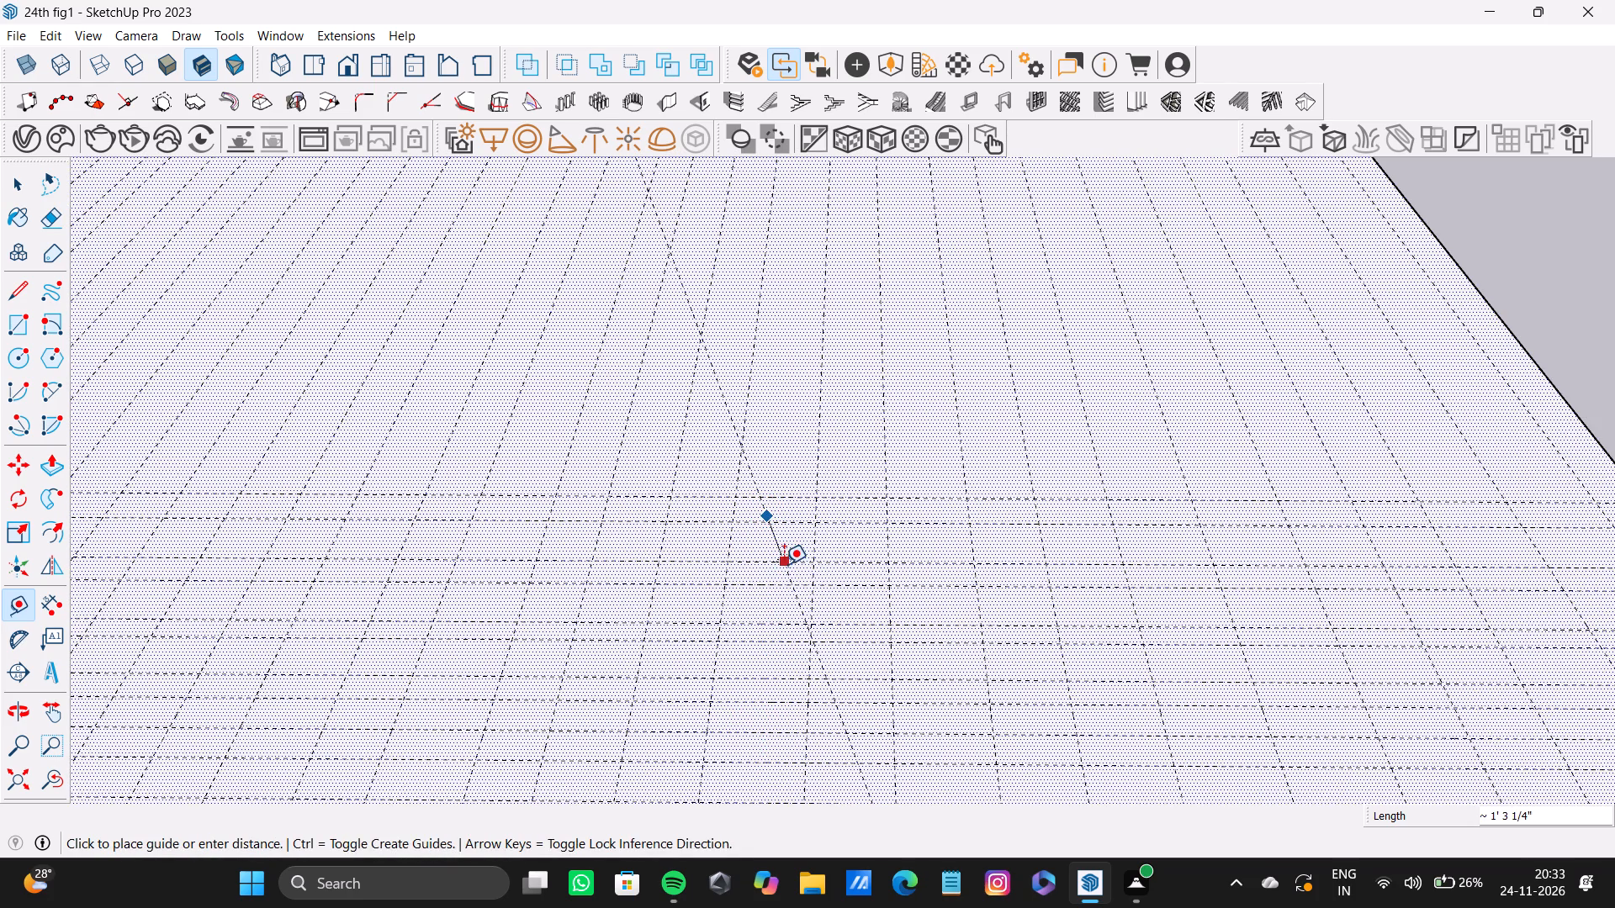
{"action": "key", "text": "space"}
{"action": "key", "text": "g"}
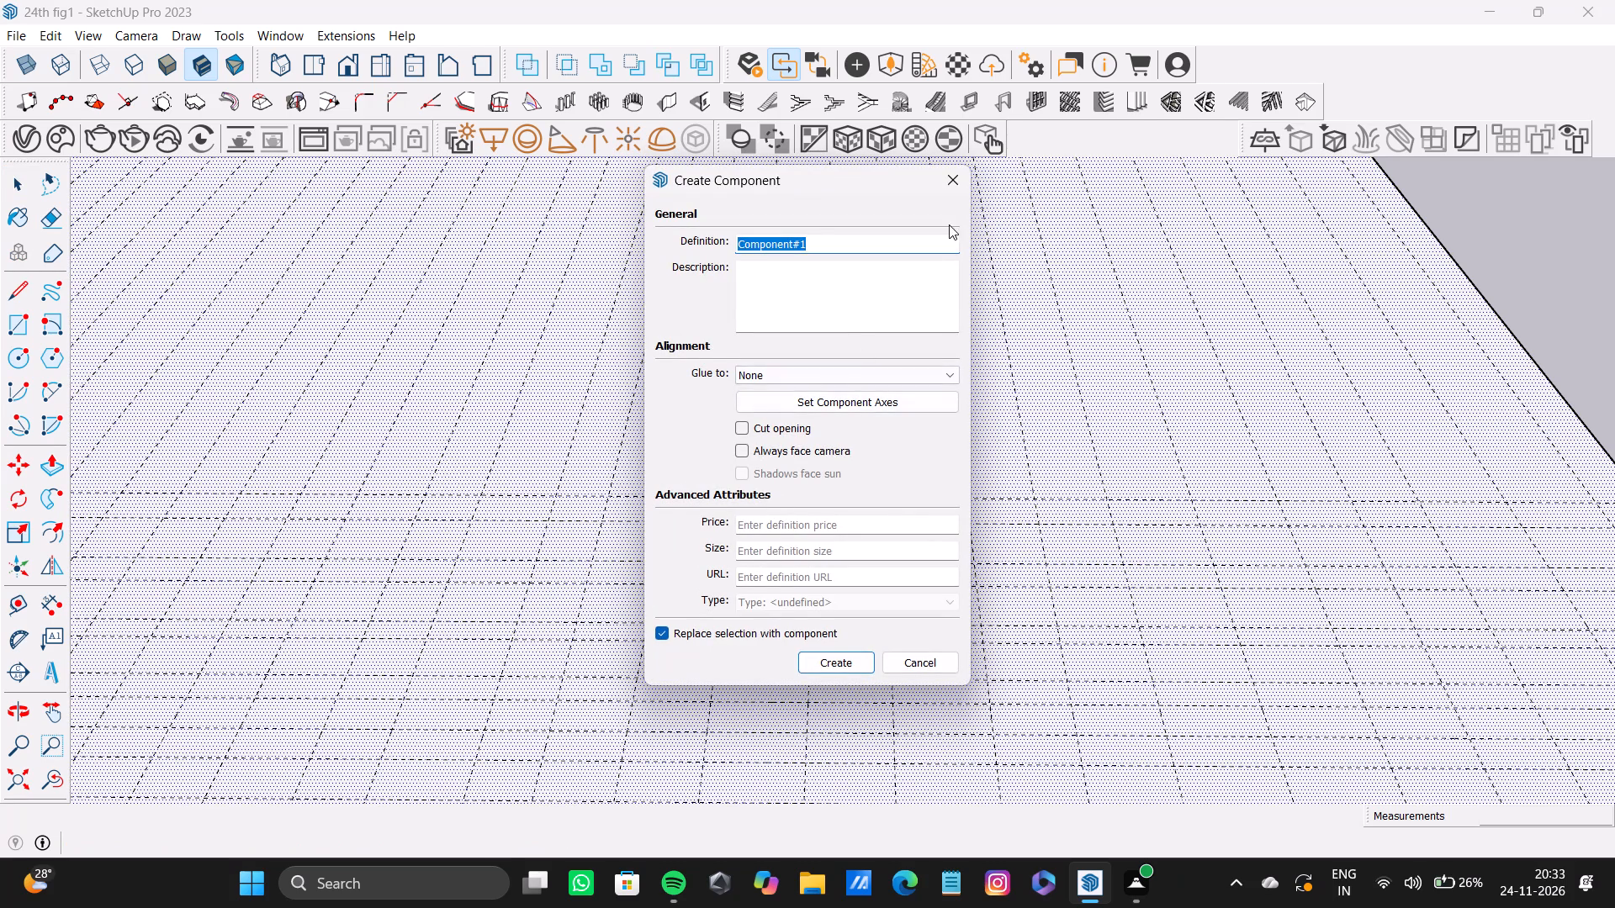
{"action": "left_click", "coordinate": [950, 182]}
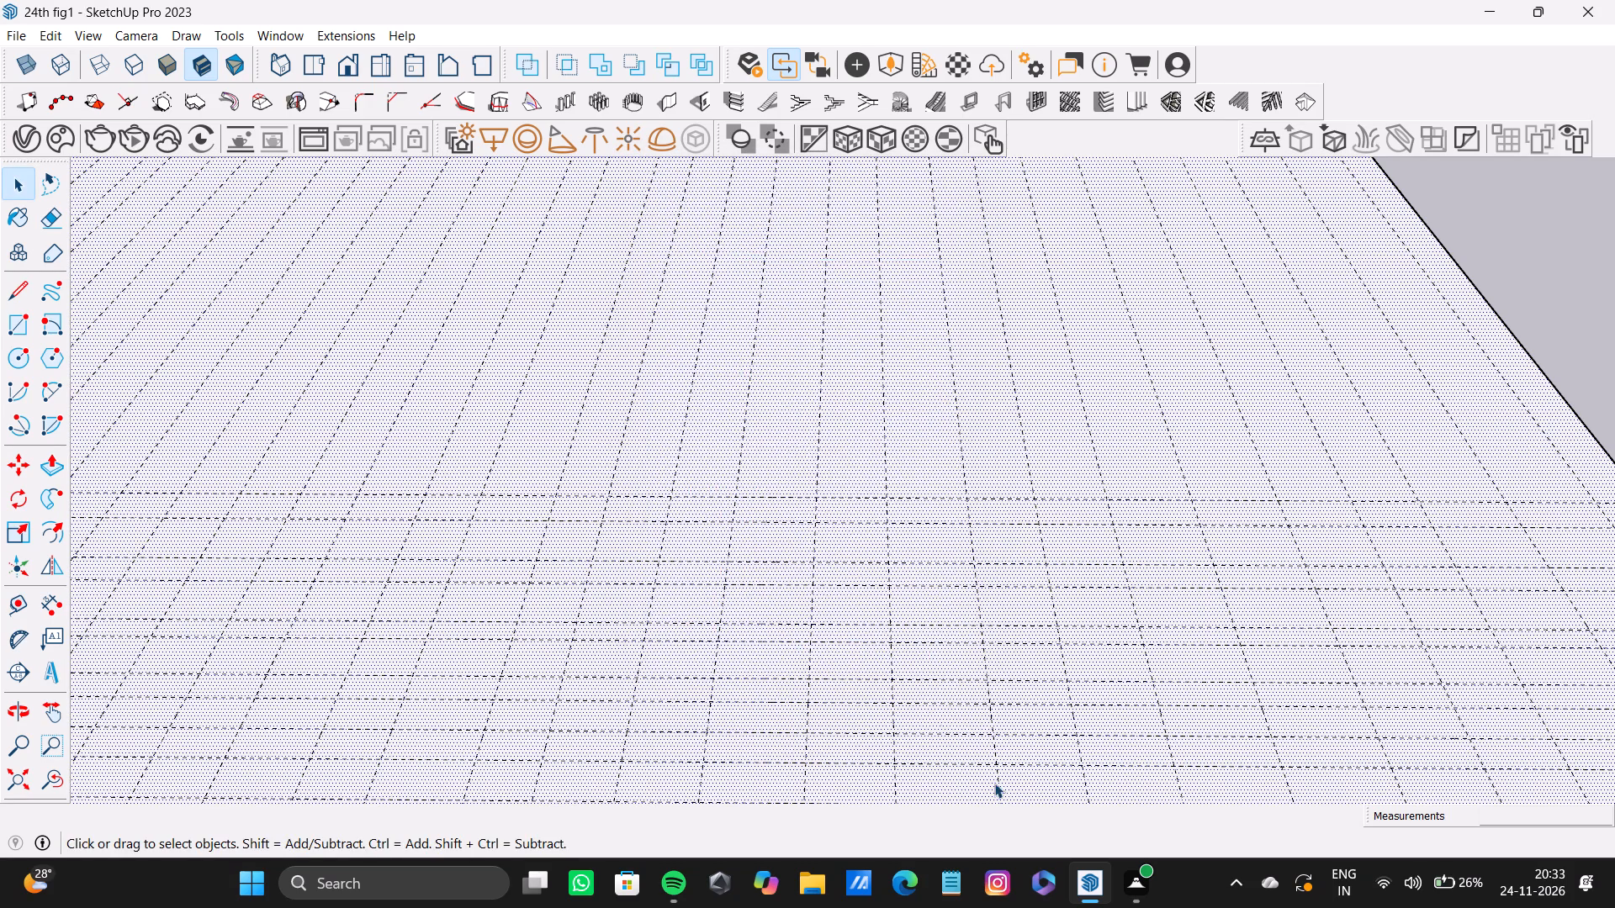
Add an infill guide behind the farthest crosswise pair and extend the series inward with guides offset about 1' 1" to 1' 2".
{"action": "key", "text": "t"}
{"action": "scroll", "coordinate": [775, 495], "scroll_direction": "up", "scroll_amount": 4}
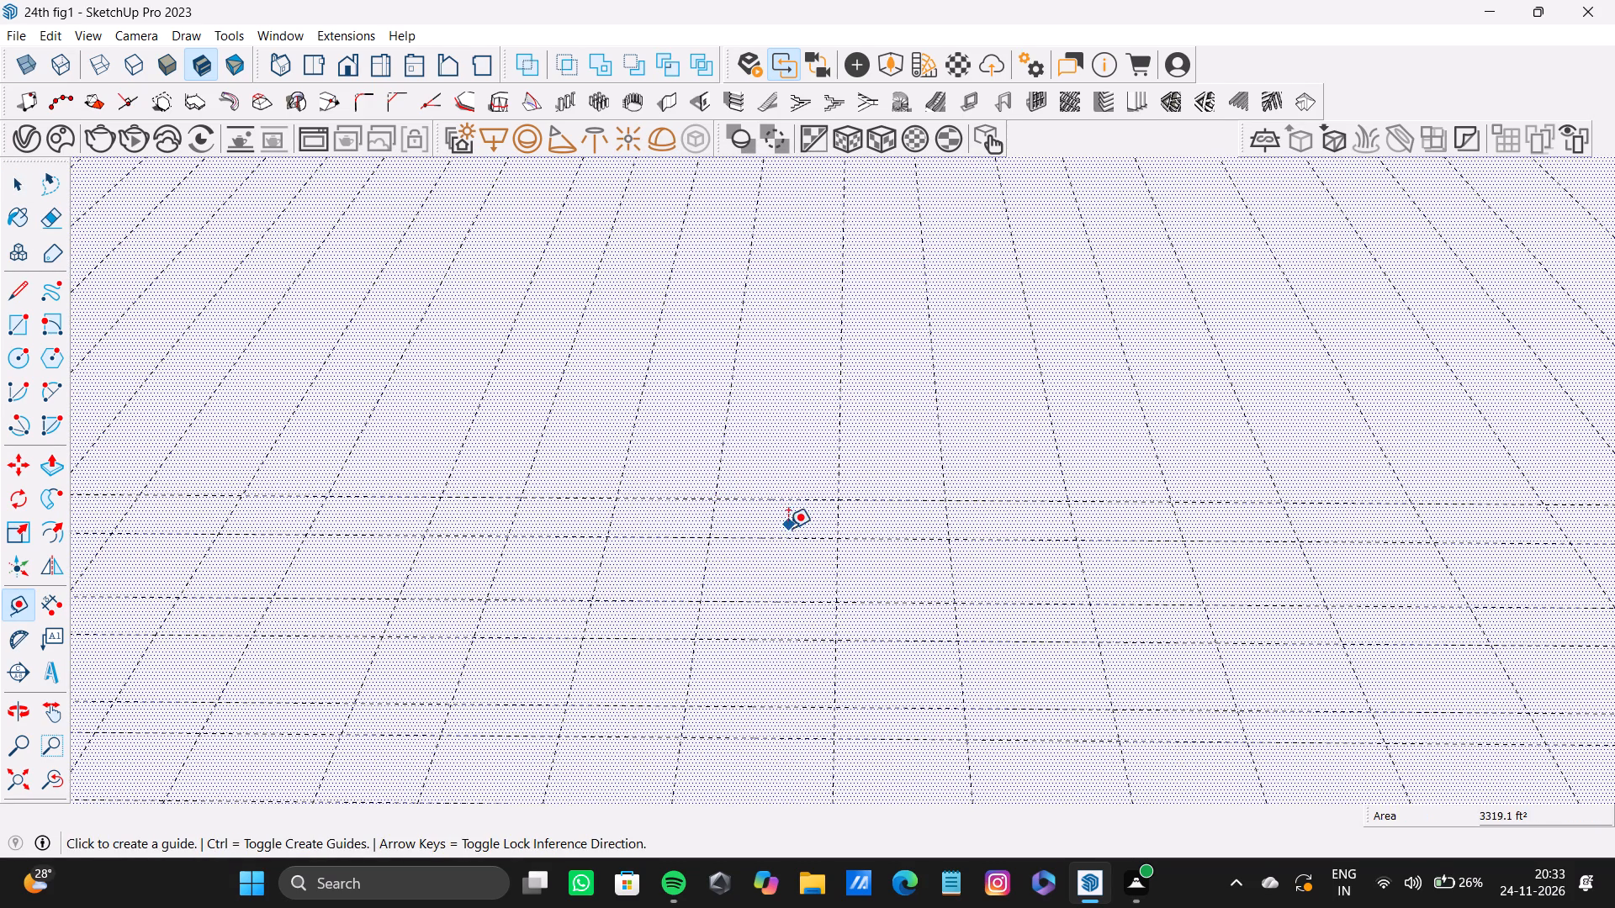
{"action": "left_click", "coordinate": [788, 537]}
{"action": "double_click", "coordinate": [784, 561]}
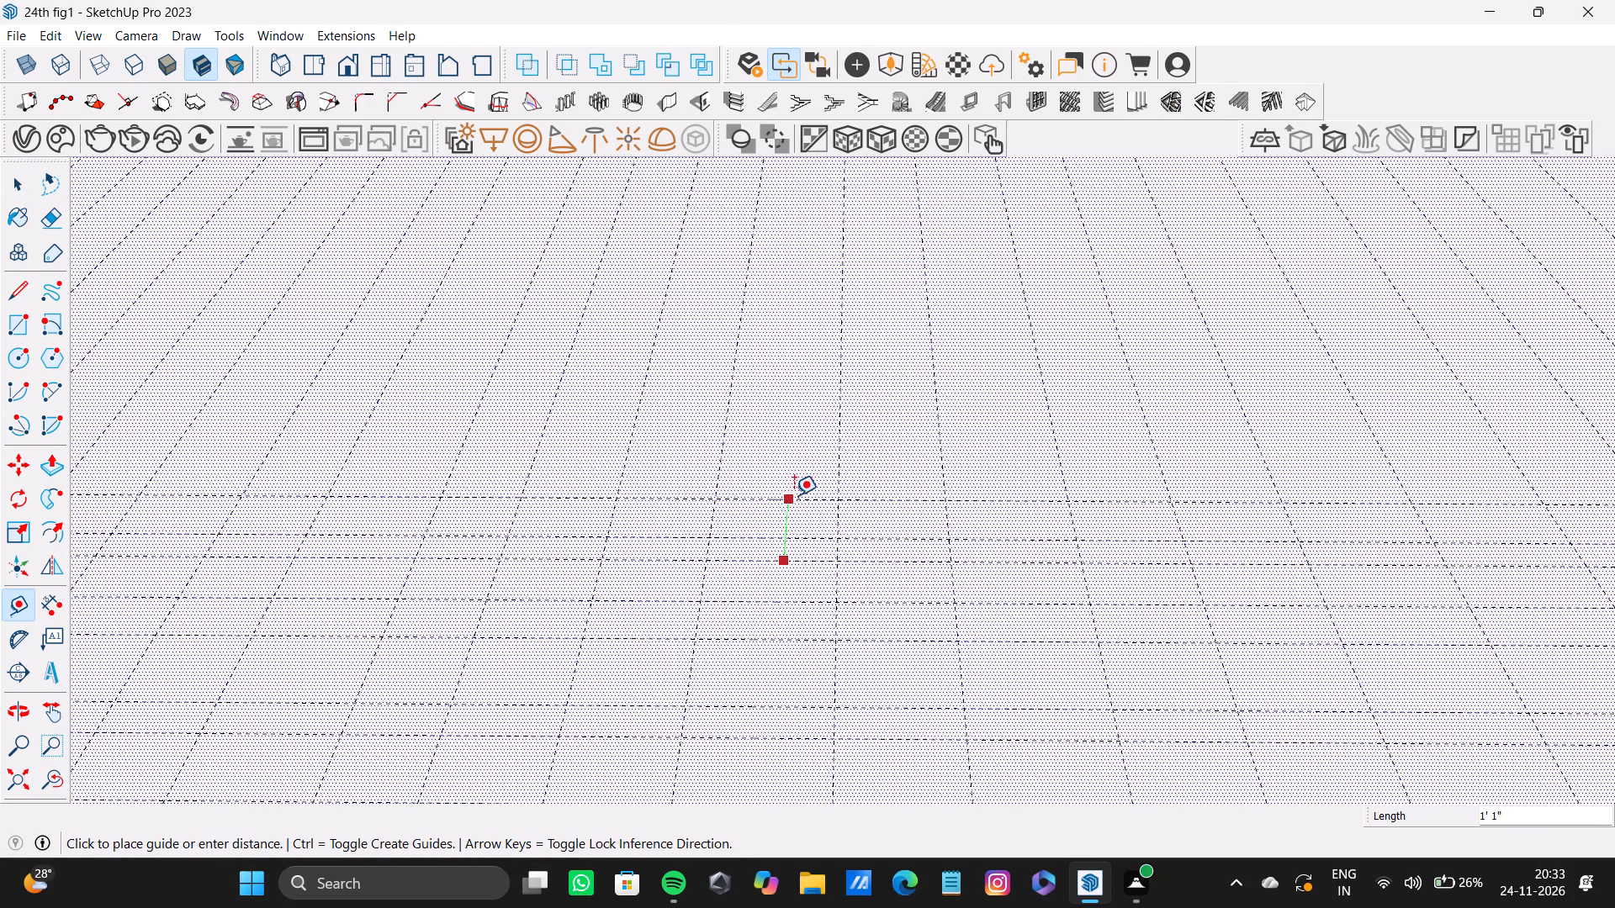
{"action": "double_click", "coordinate": [794, 467]}
{"action": "left_click", "coordinate": [791, 431]}
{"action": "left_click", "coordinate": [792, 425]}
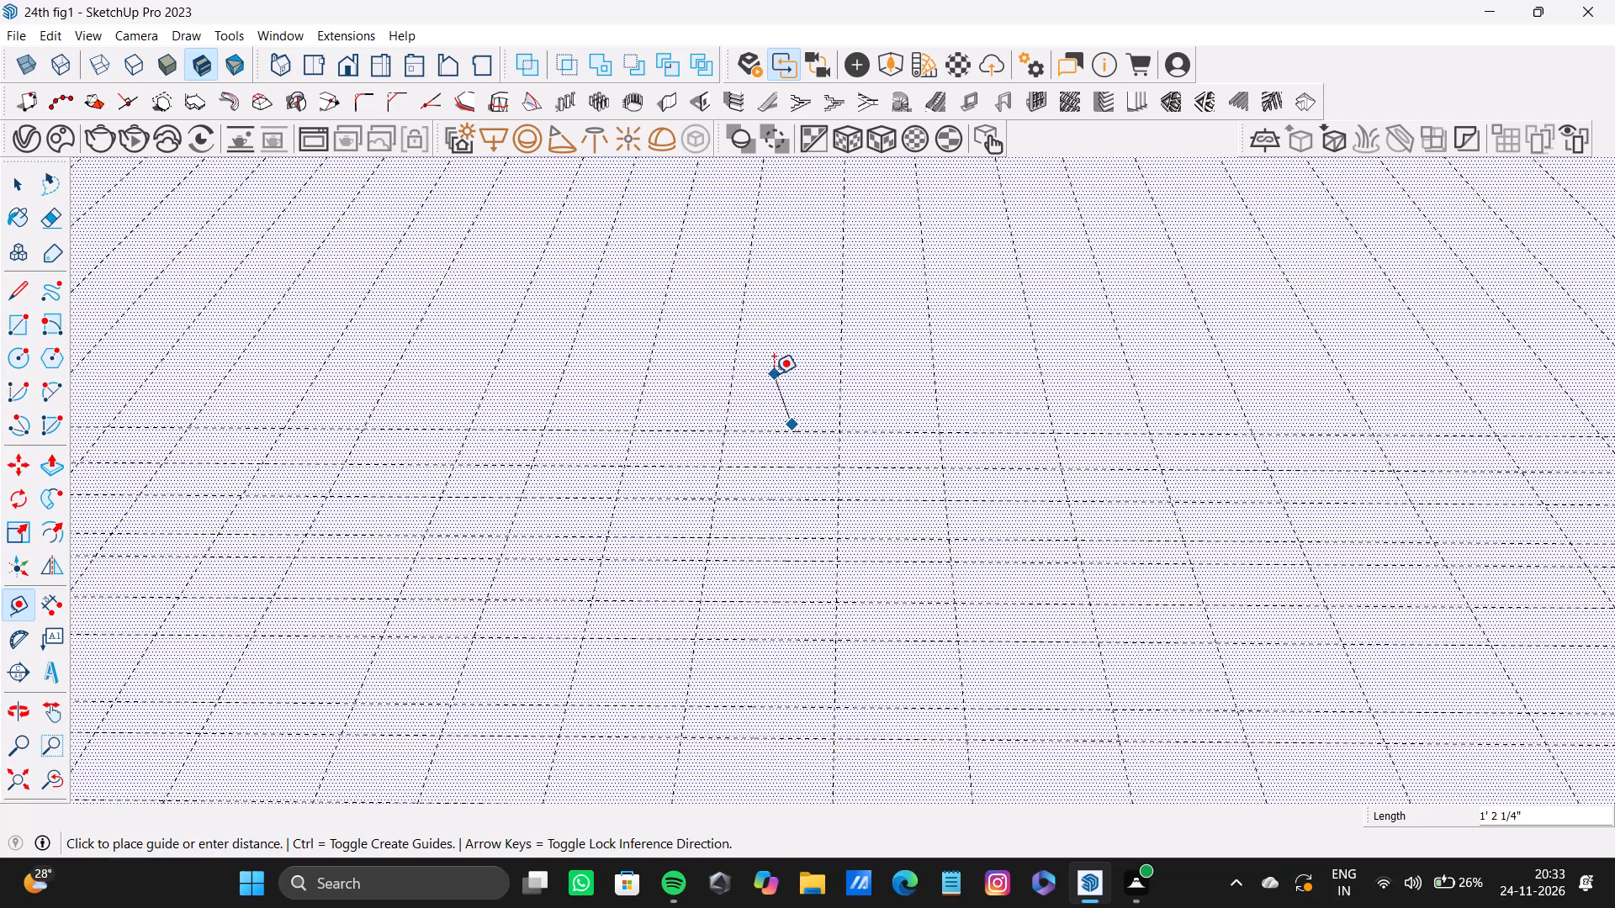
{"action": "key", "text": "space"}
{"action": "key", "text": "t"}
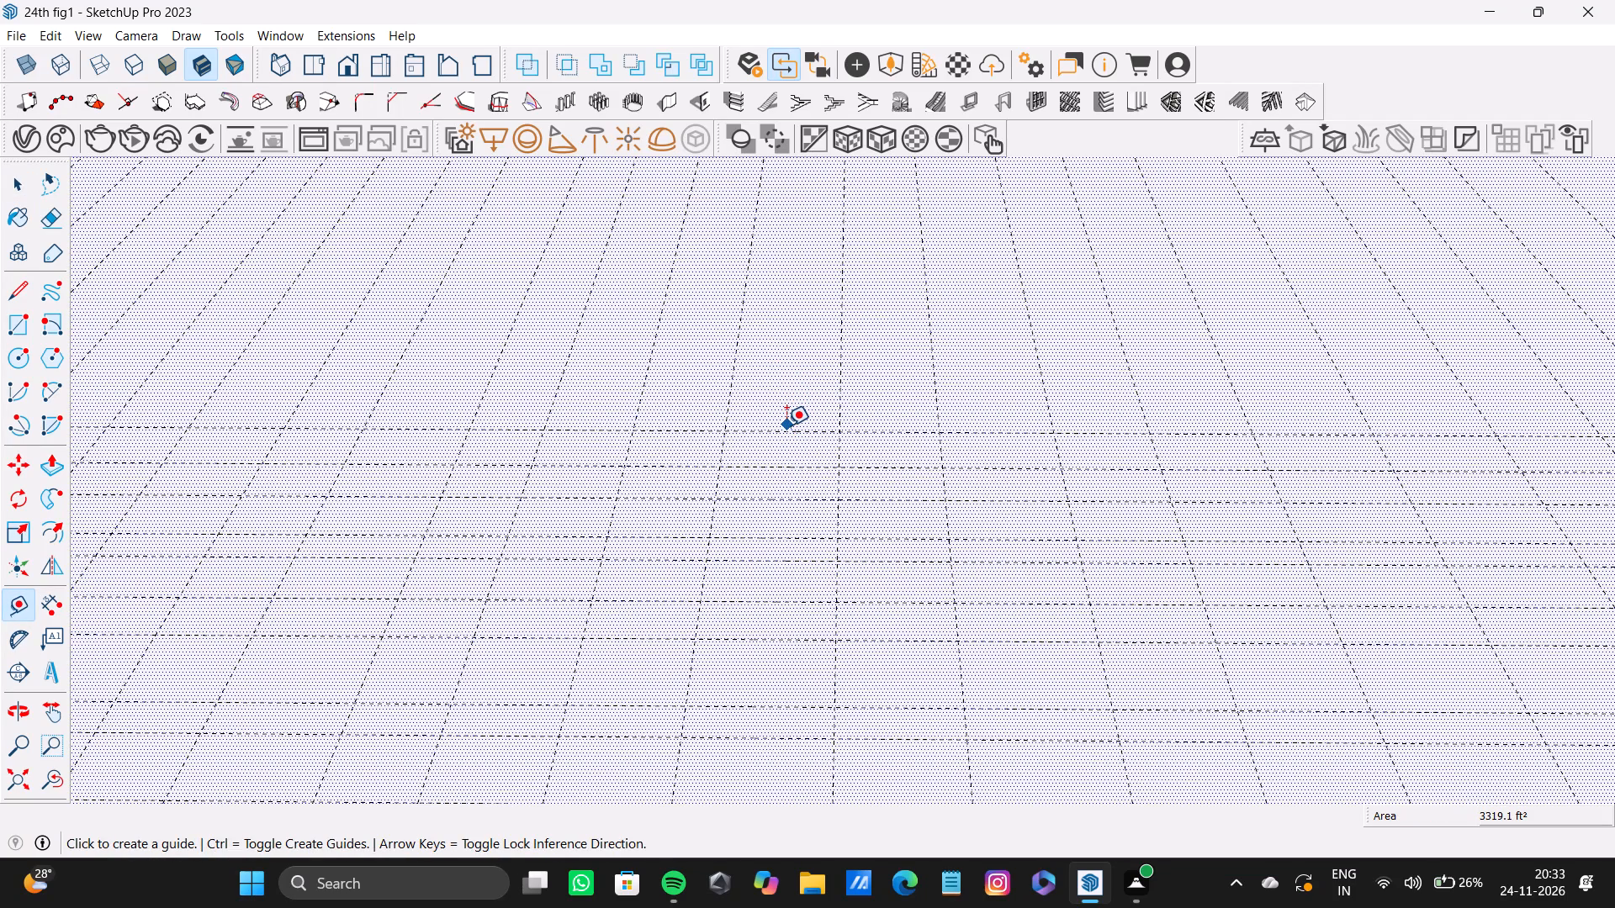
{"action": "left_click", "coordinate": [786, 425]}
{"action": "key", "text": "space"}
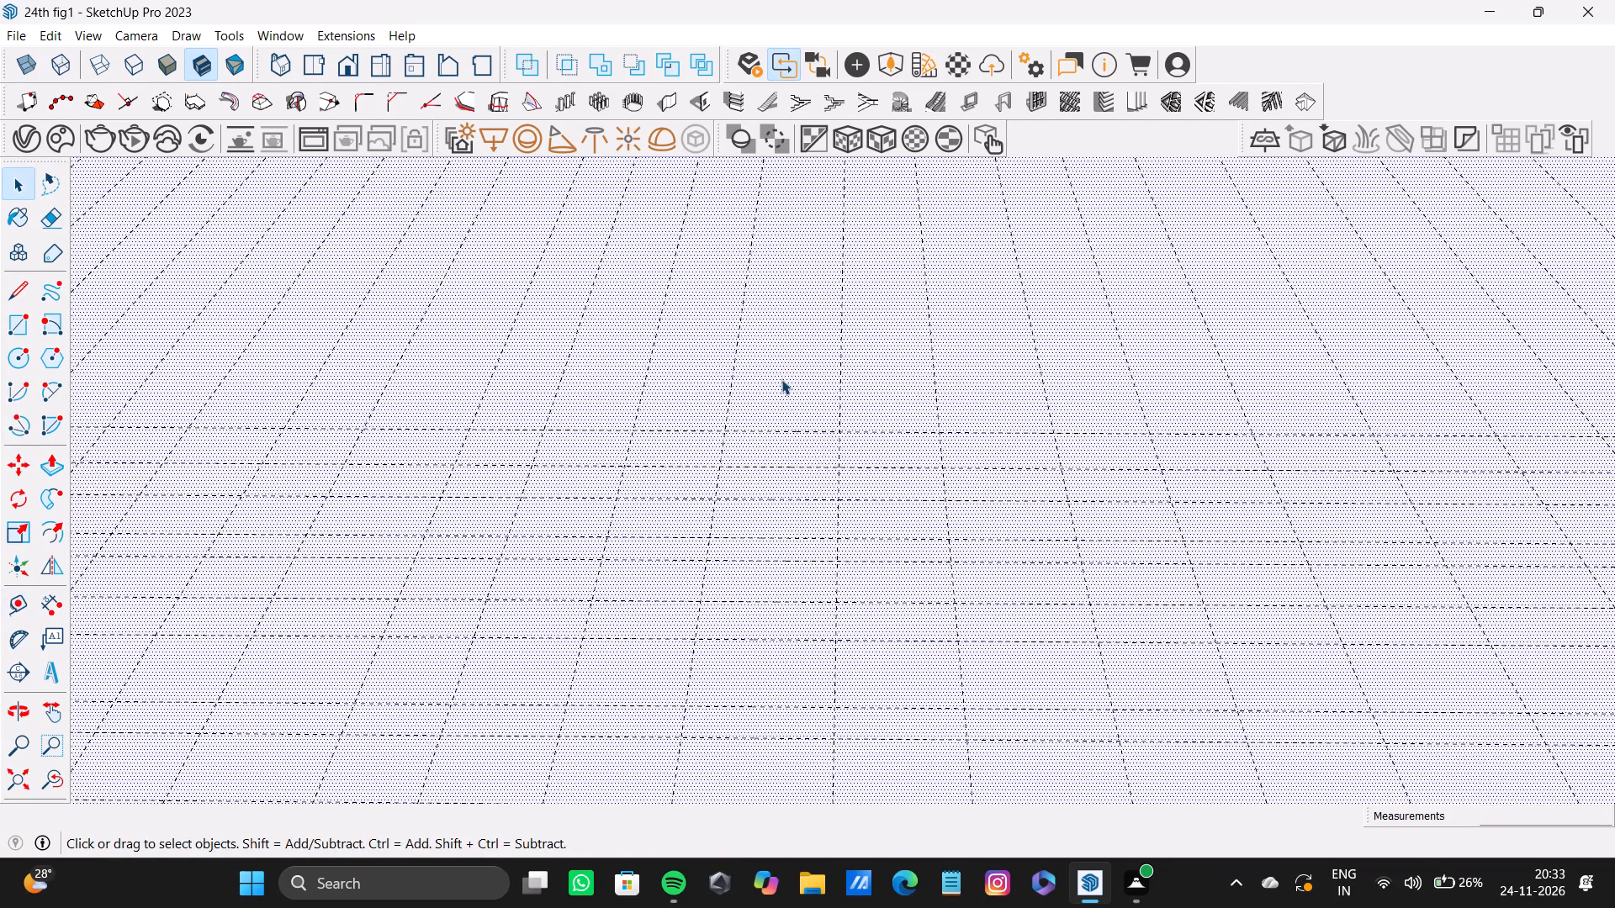
Extend the crosswise guides farther along the slab from the last one placed, spacing them roughly 9" to 11" apart.
{"action": "key", "text": "t"}
{"action": "left_click", "coordinate": [792, 431]}
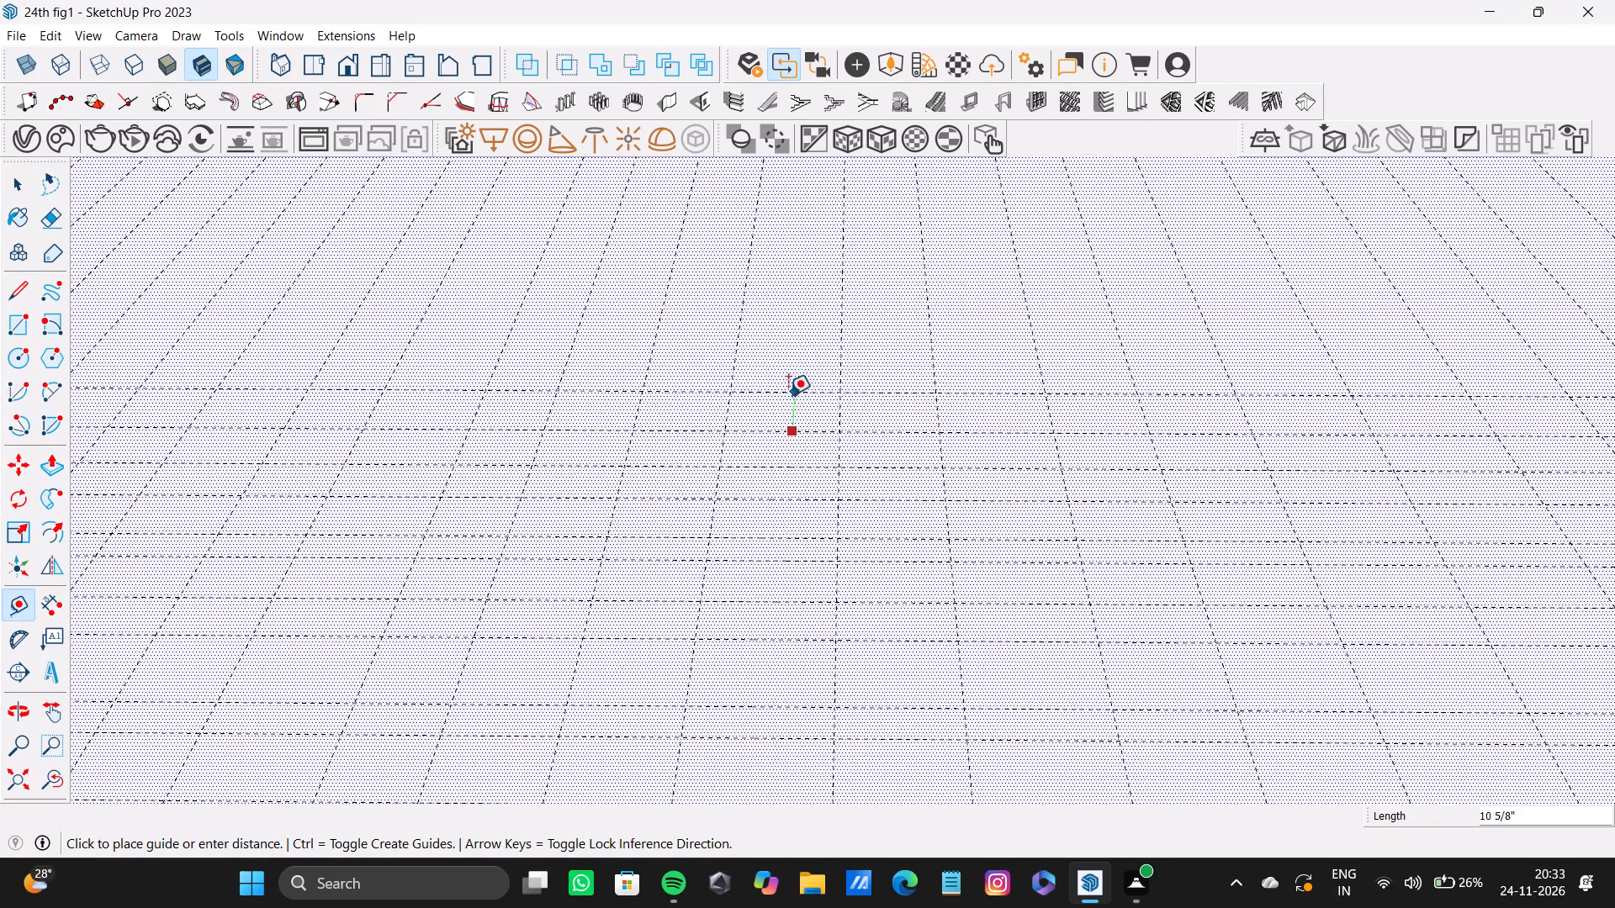
{"action": "left_click", "coordinate": [788, 396]}
{"action": "left_click_drag", "start_coordinate": [788, 396], "coordinate": [788, 387]}
{"action": "double_click", "coordinate": [789, 367]}
{"action": "double_click", "coordinate": [795, 335]}
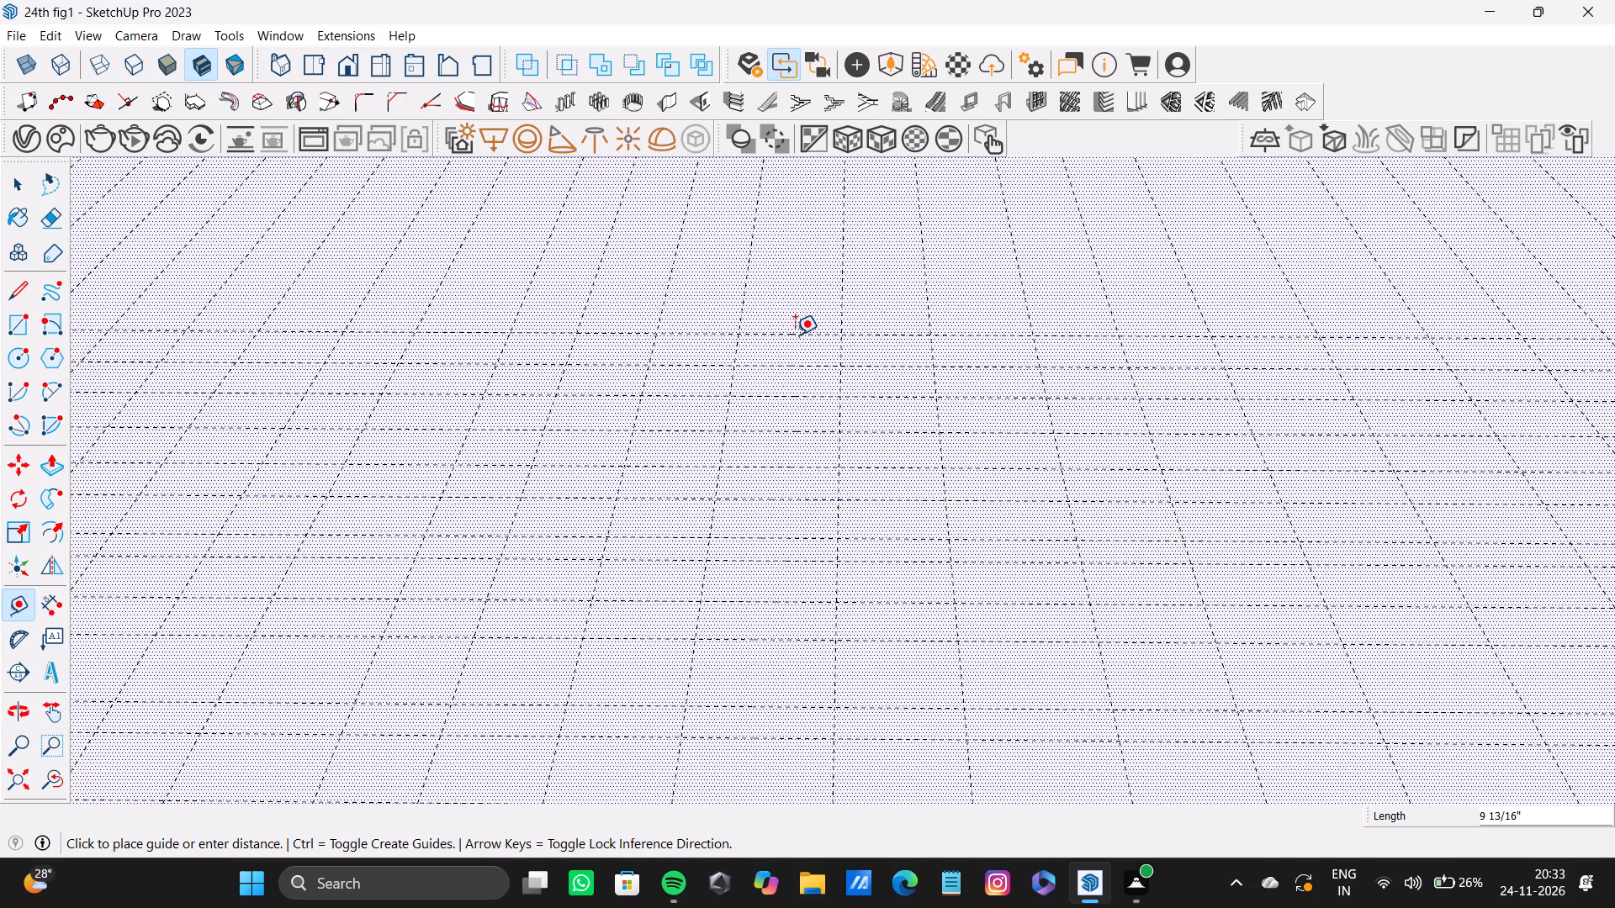
{"action": "double_click", "coordinate": [801, 302]}
{"action": "double_click", "coordinate": [802, 273]}
{"action": "left_click", "coordinate": [792, 234]}
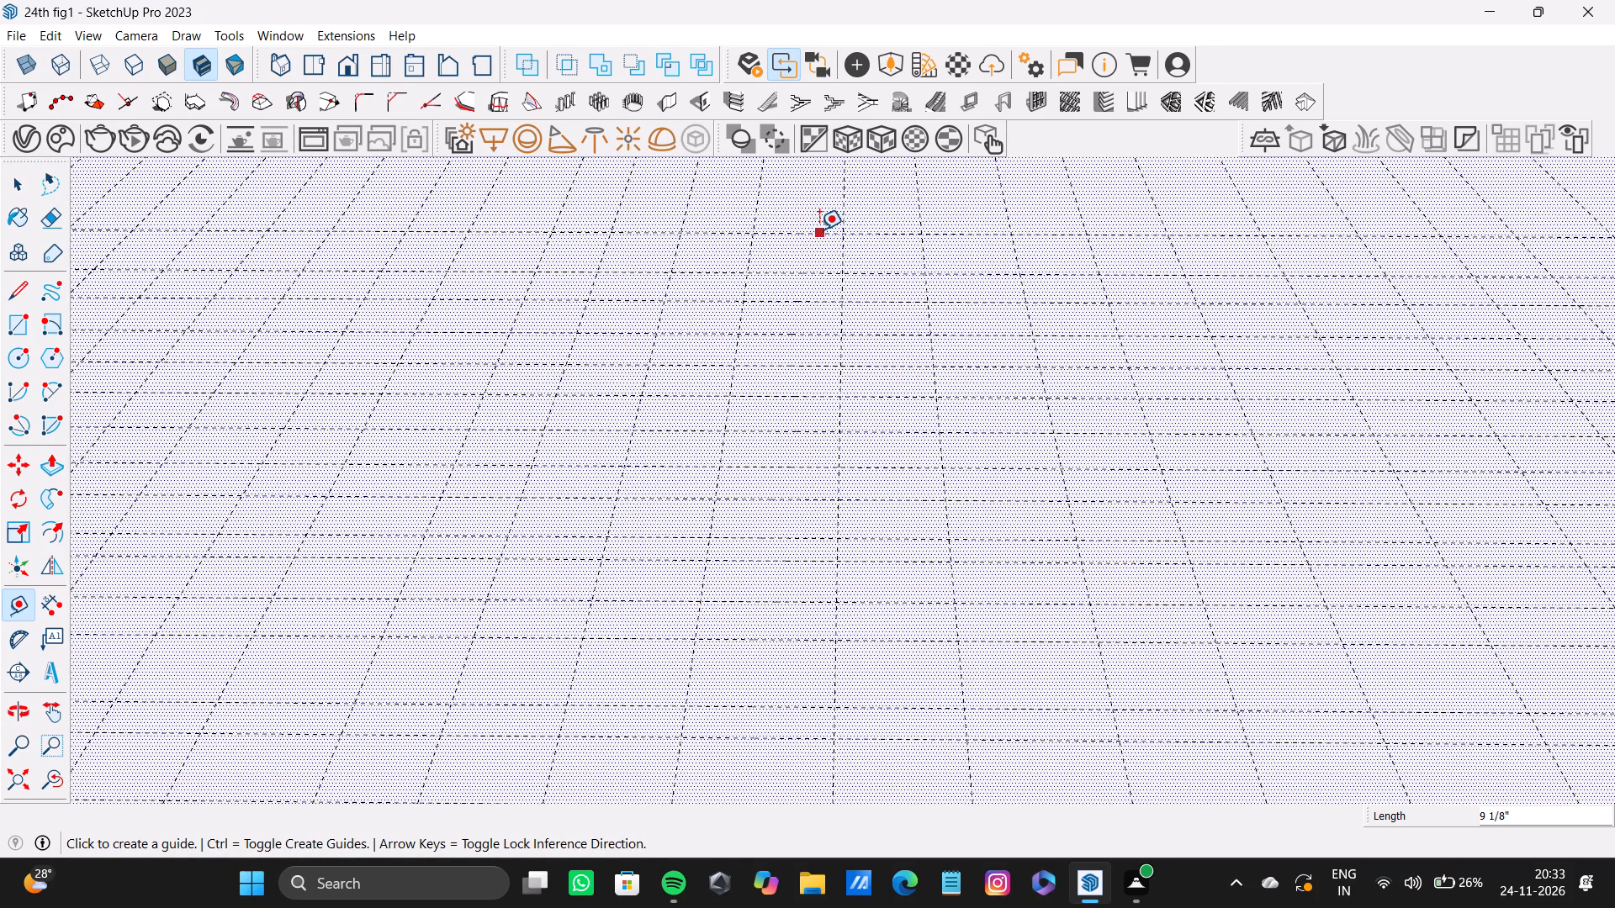
Add two infill guides among the farthest crosswise guides, offset about 8" and 1' 2 5/8" from their reference guides.
{"action": "left_click", "coordinate": [819, 230]}
{"action": "left_click", "coordinate": [820, 256]}
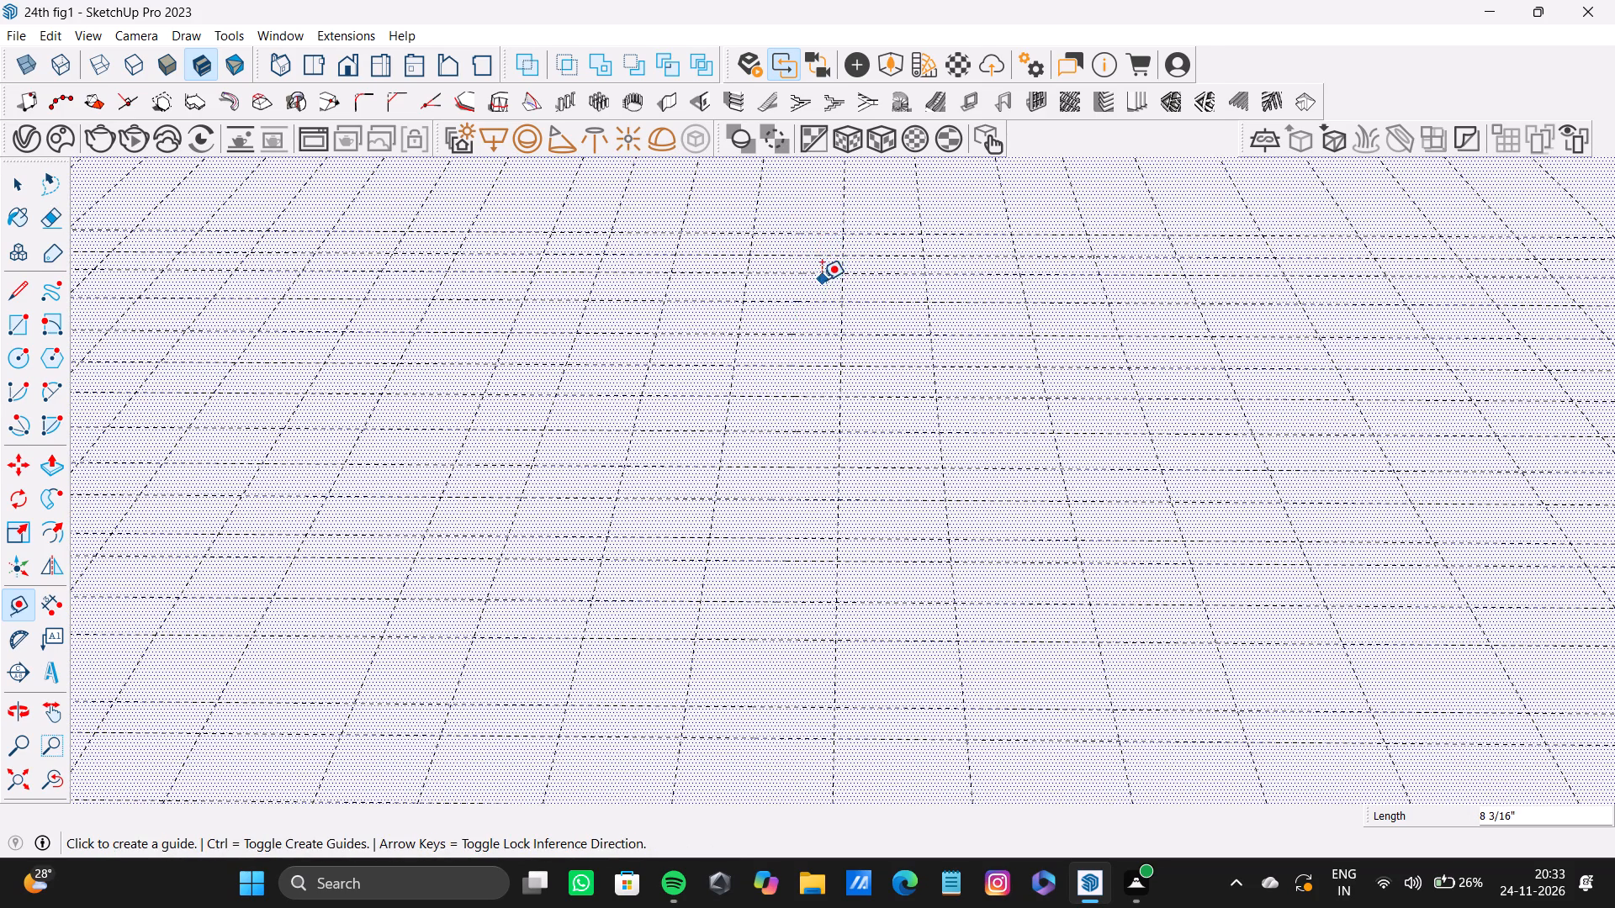
{"action": "left_click", "coordinate": [822, 275]}
{"action": "left_click", "coordinate": [822, 314]}
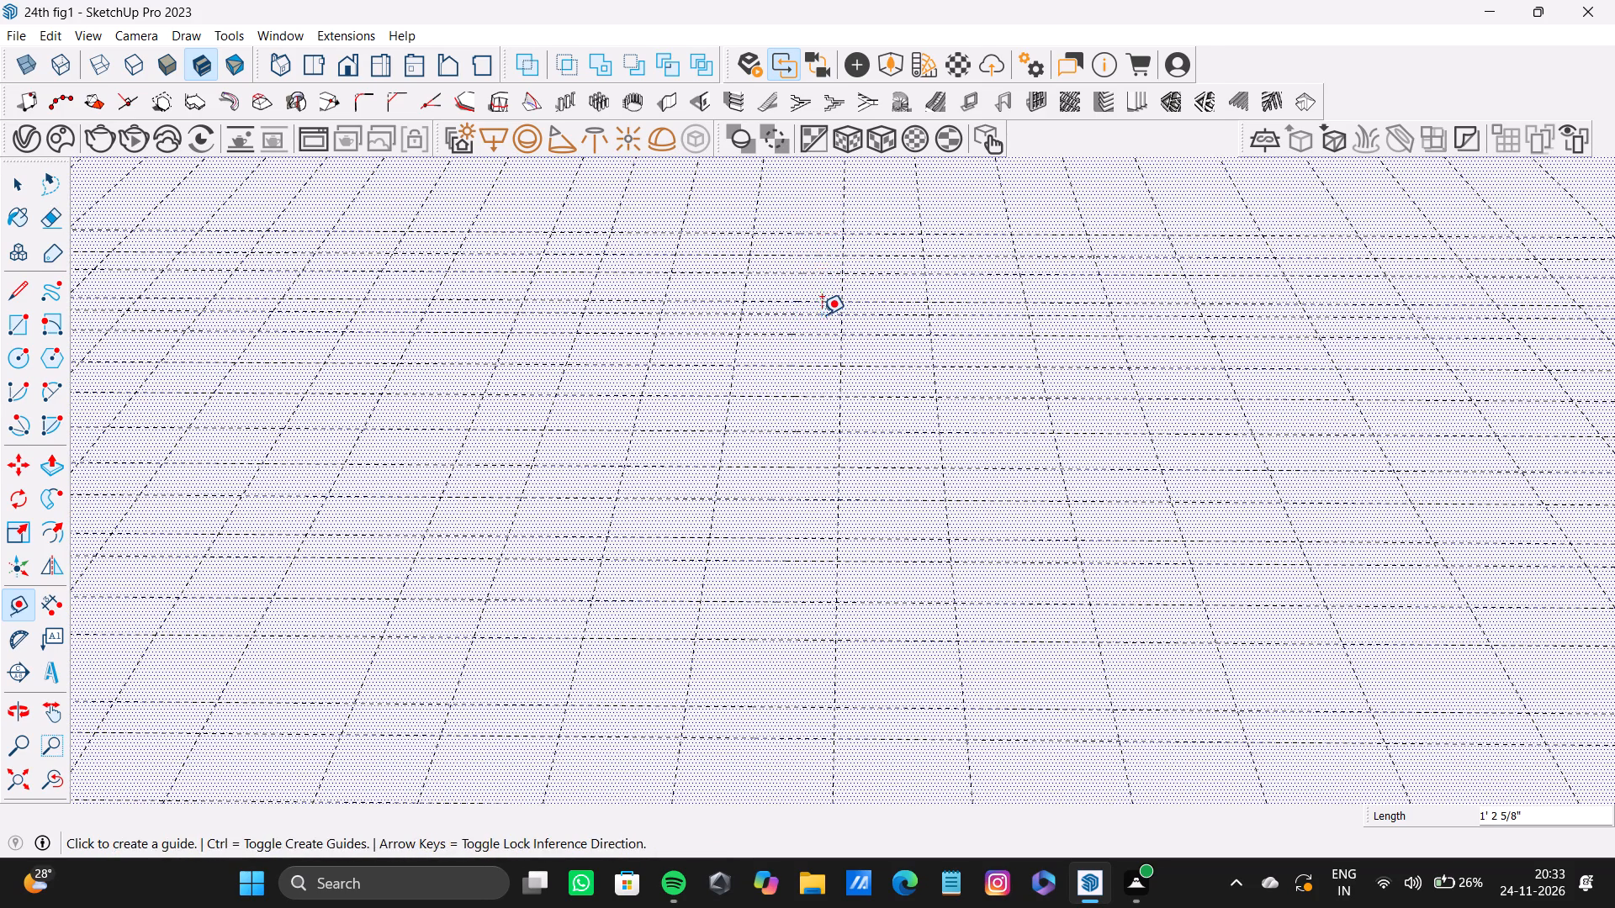
Add two infill guides in the wider crosswise gaps nearer the slab's front, offset about 5 1/2" and 4 3/4".
{"action": "left_click", "coordinate": [785, 641]}
{"action": "double_click", "coordinate": [783, 673]}
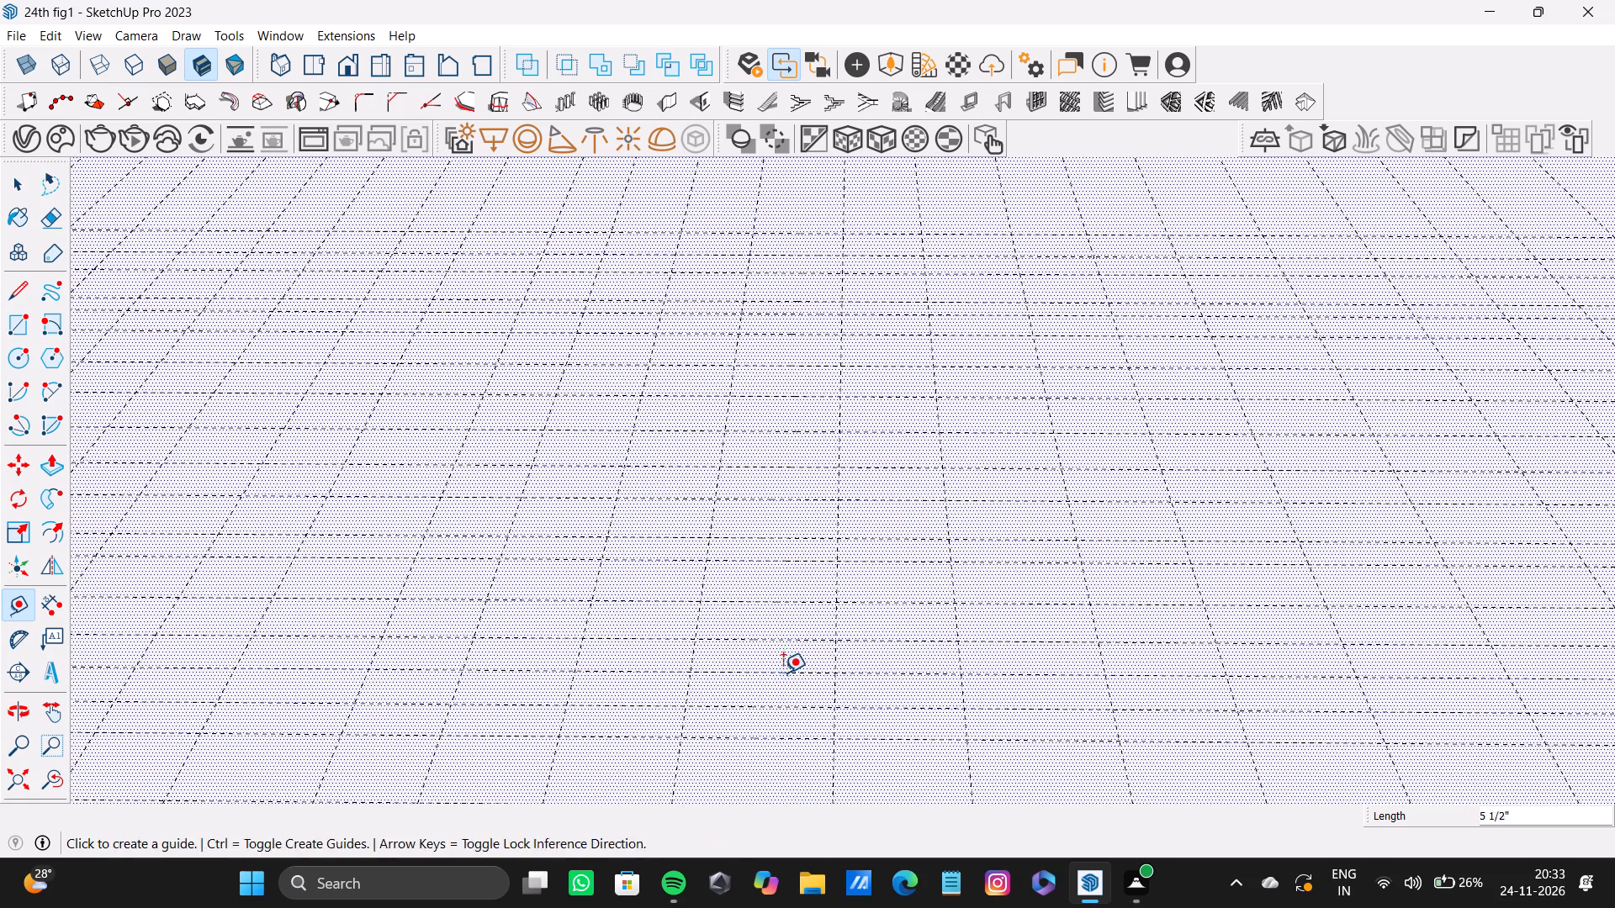
{"action": "scroll", "coordinate": [797, 770], "scroll_direction": "down", "scroll_amount": 2}
{"action": "middle_click_drag", "start_coordinate": [799, 767], "coordinate": [760, 610]}
{"action": "key", "text": "space"}
{"action": "key", "text": "t"}
{"action": "left_click", "coordinate": [751, 581]}
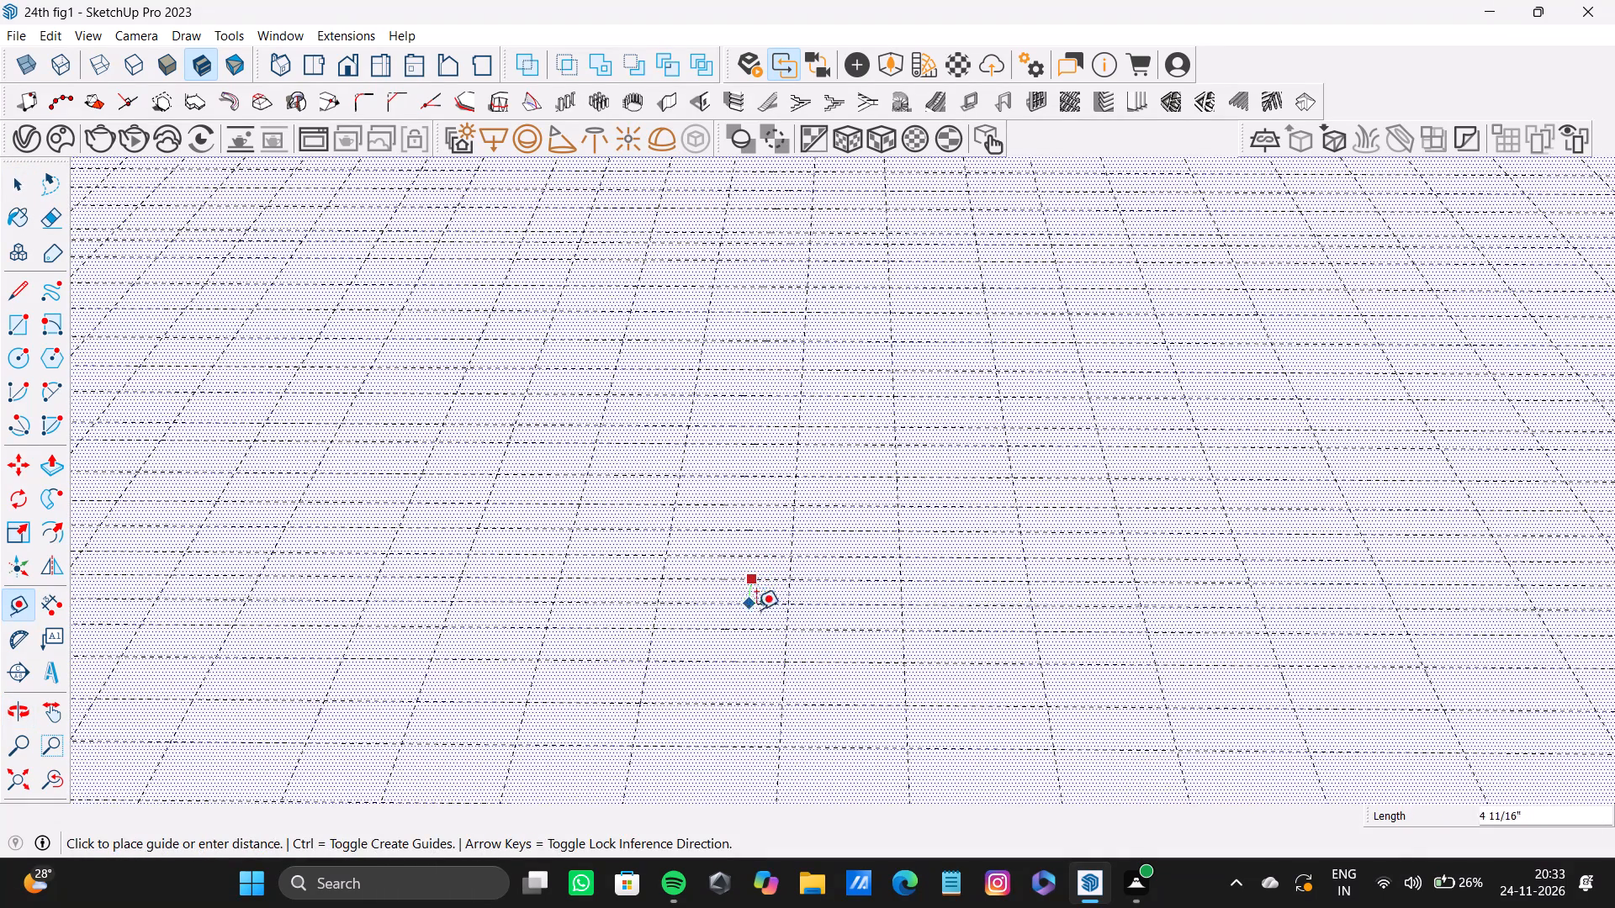
{"action": "left_click", "coordinate": [759, 605]}
Continue the crosswise guides from the farthest one into the open part of the slab, spacing them roughly 5" to 1' apart.
{"action": "scroll", "coordinate": [740, 710], "scroll_direction": "down", "scroll_amount": 4}
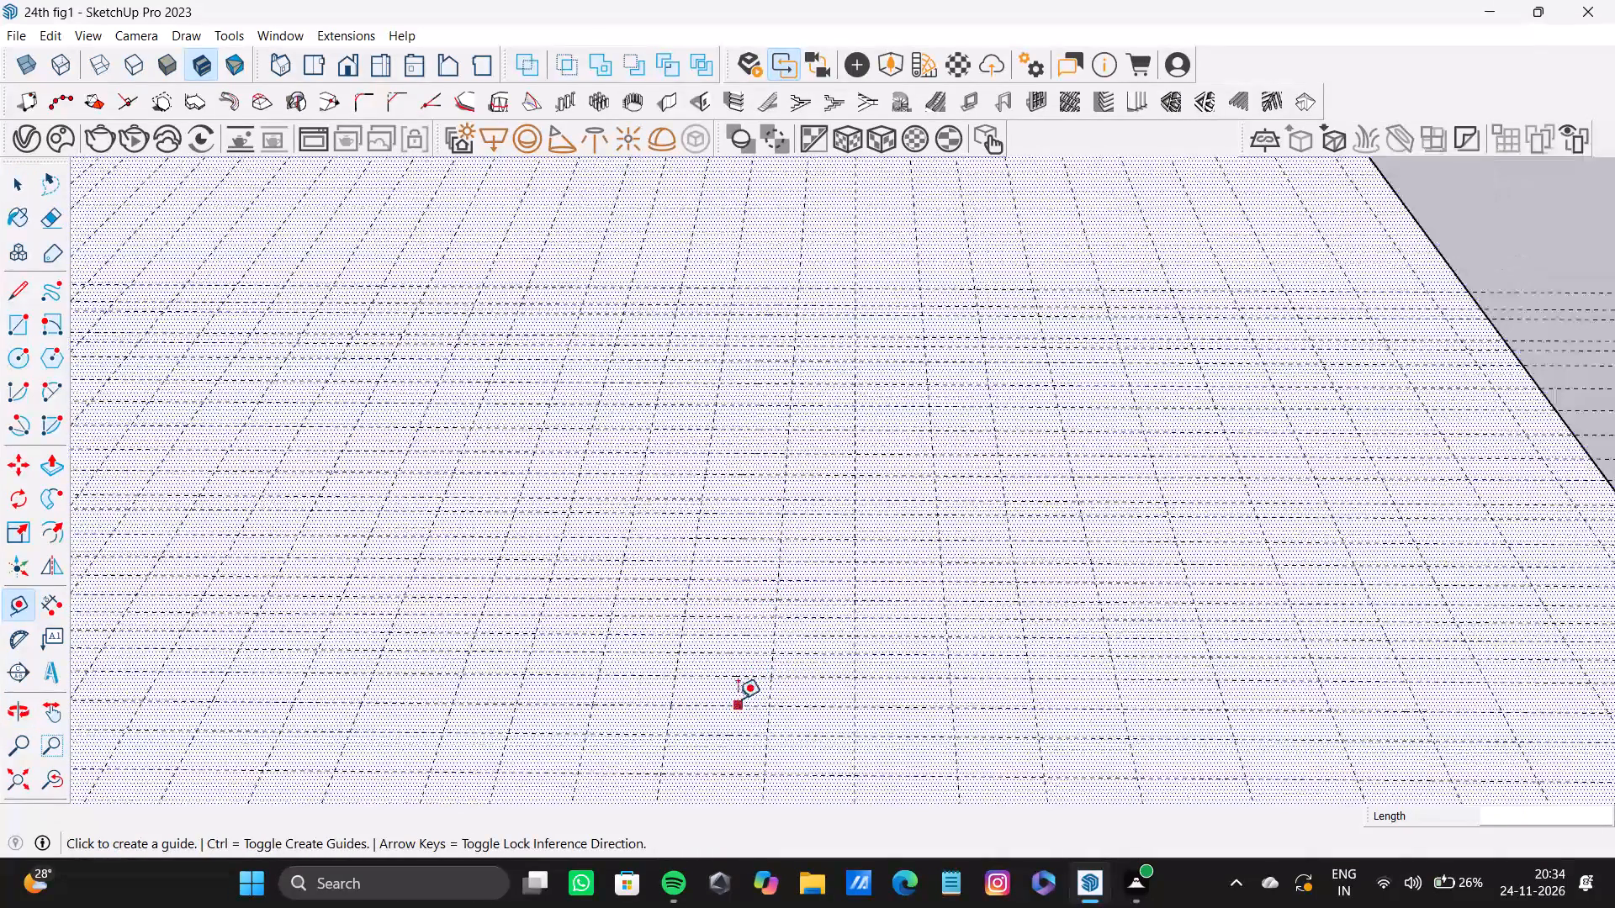
{"action": "middle_click_drag", "start_coordinate": [738, 697], "coordinate": [704, 565], "text": "shift"}
{"action": "scroll", "coordinate": [707, 621], "scroll_direction": "down", "scroll_amount": 8}
{"action": "middle_click_drag", "start_coordinate": [713, 441], "coordinate": [725, 736], "text": "shift"}
{"action": "scroll", "coordinate": [699, 481], "scroll_direction": "up", "scroll_amount": 8}
{"action": "left_click", "coordinate": [761, 601]}
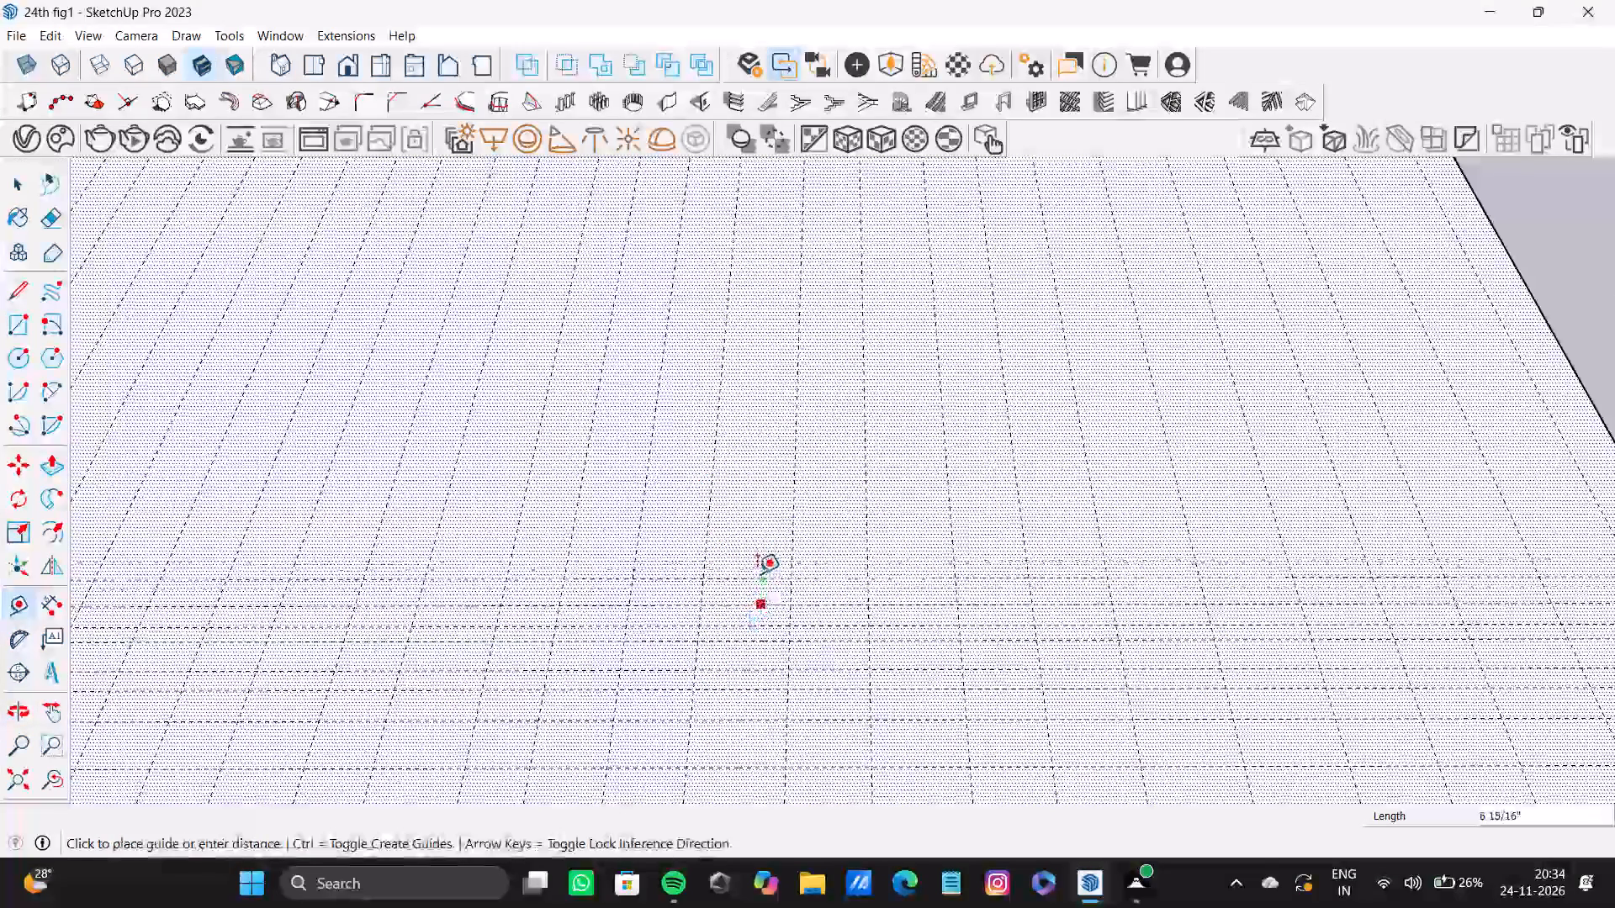
{"action": "double_click", "coordinate": [757, 573]}
{"action": "left_click", "coordinate": [764, 535]}
{"action": "left_click_drag", "start_coordinate": [764, 535], "coordinate": [774, 518]}
{"action": "double_click", "coordinate": [774, 498]}
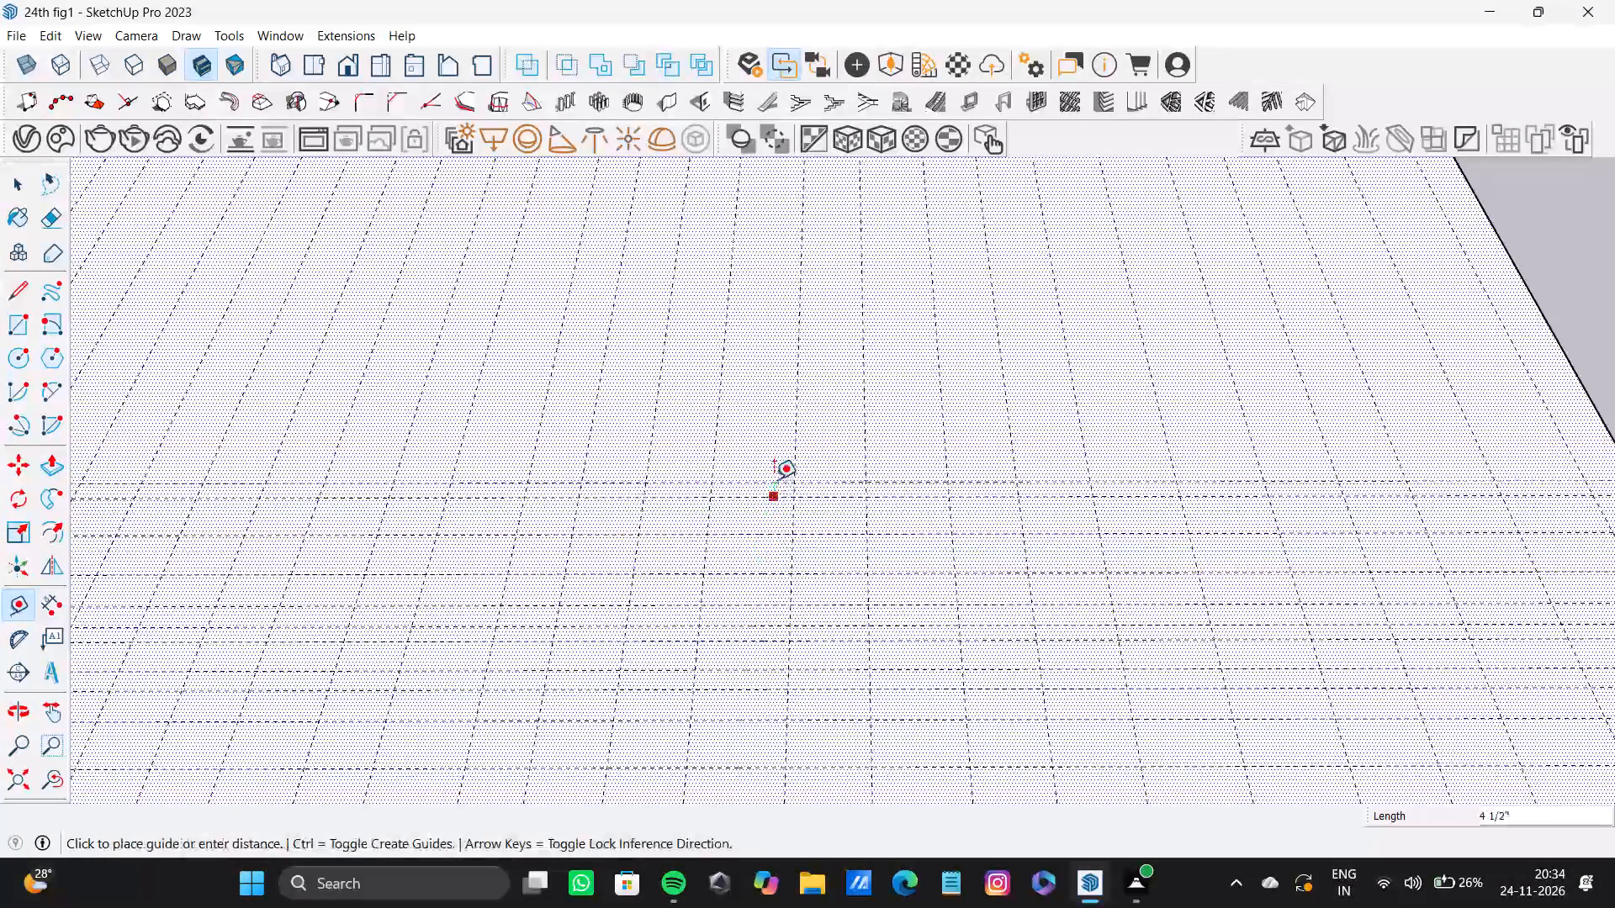
{"action": "double_click", "coordinate": [771, 472]}
{"action": "double_click", "coordinate": [770, 451]}
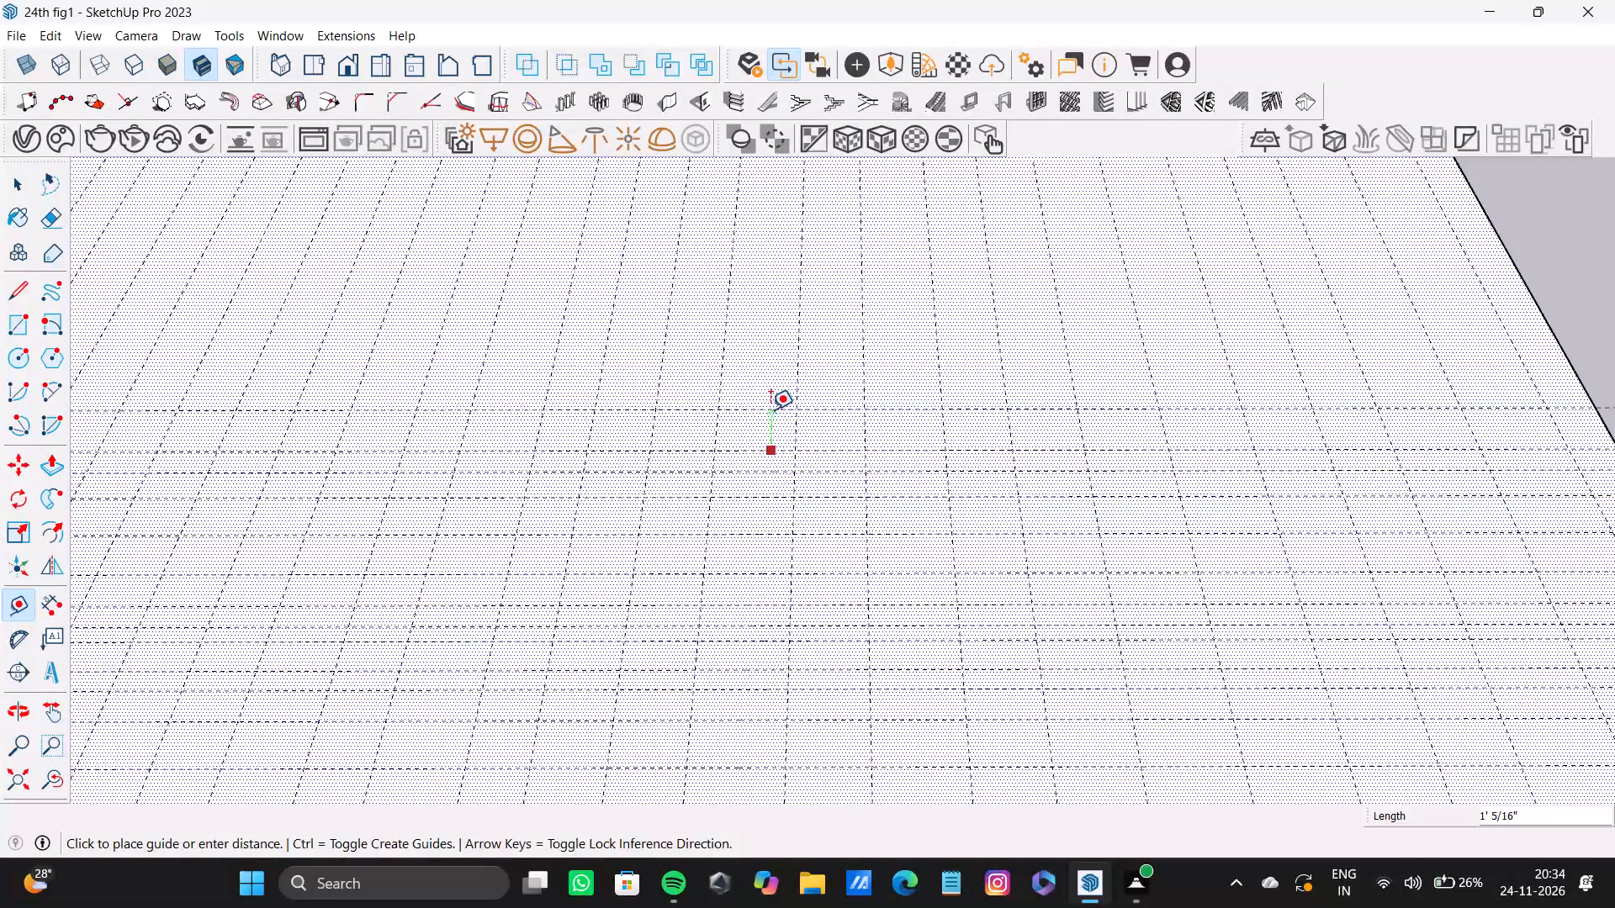
{"action": "double_click", "coordinate": [770, 409]}
{"action": "double_click", "coordinate": [778, 375]}
{"action": "left_click", "coordinate": [774, 342]}
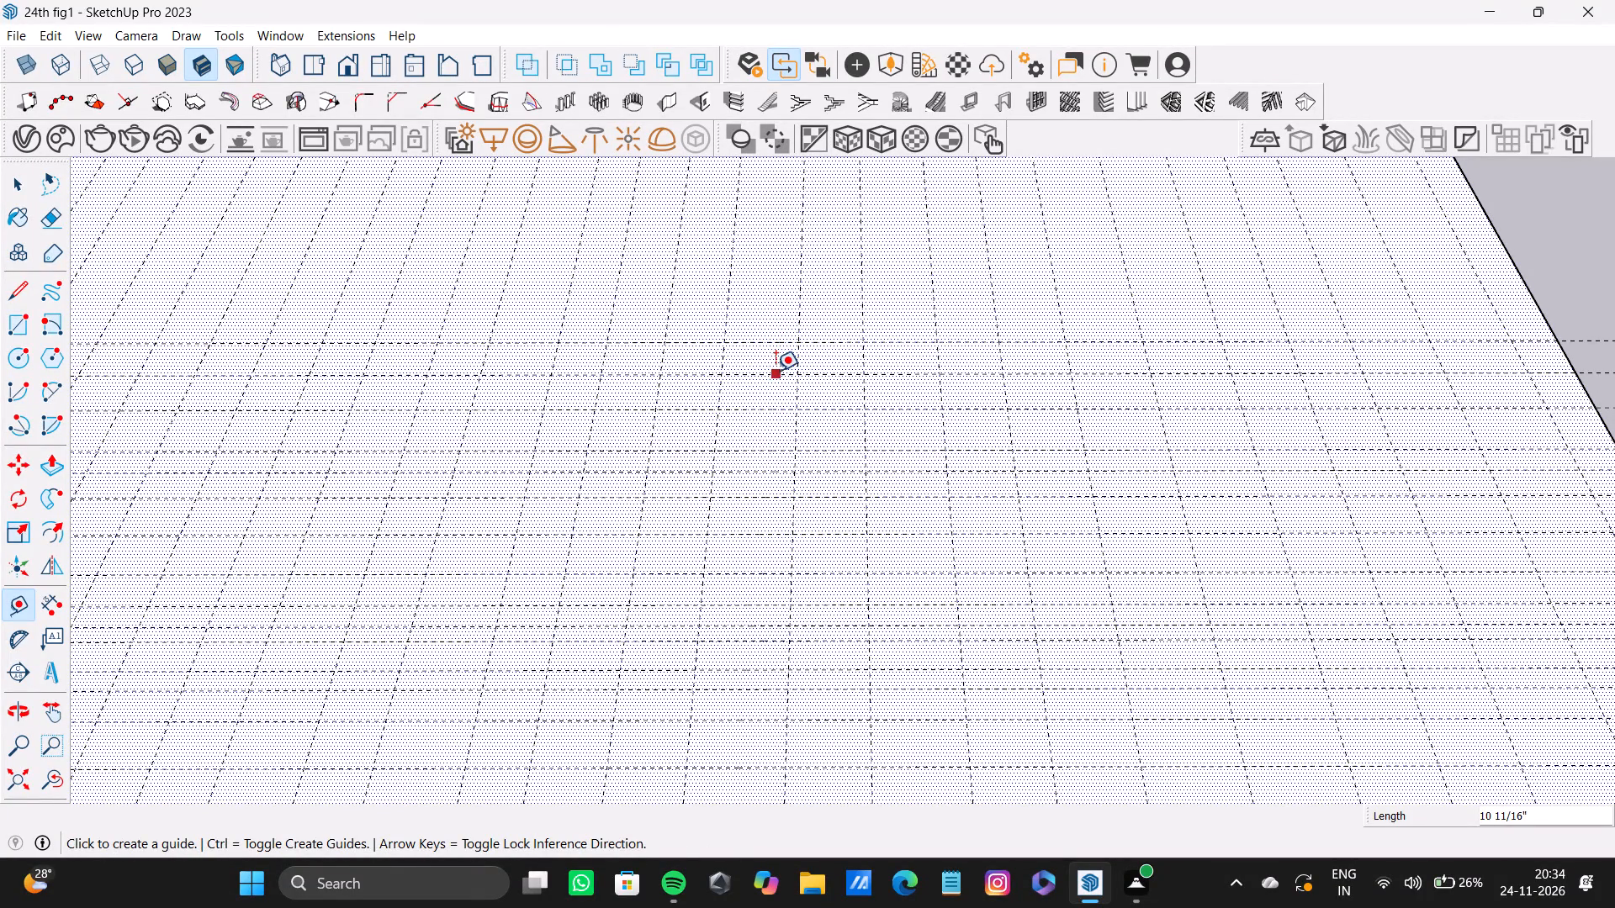
Place two infill guides between the newest crosswise guides, with the first offset about 9".
{"action": "left_click", "coordinate": [761, 407]}
{"action": "left_click", "coordinate": [763, 426]}
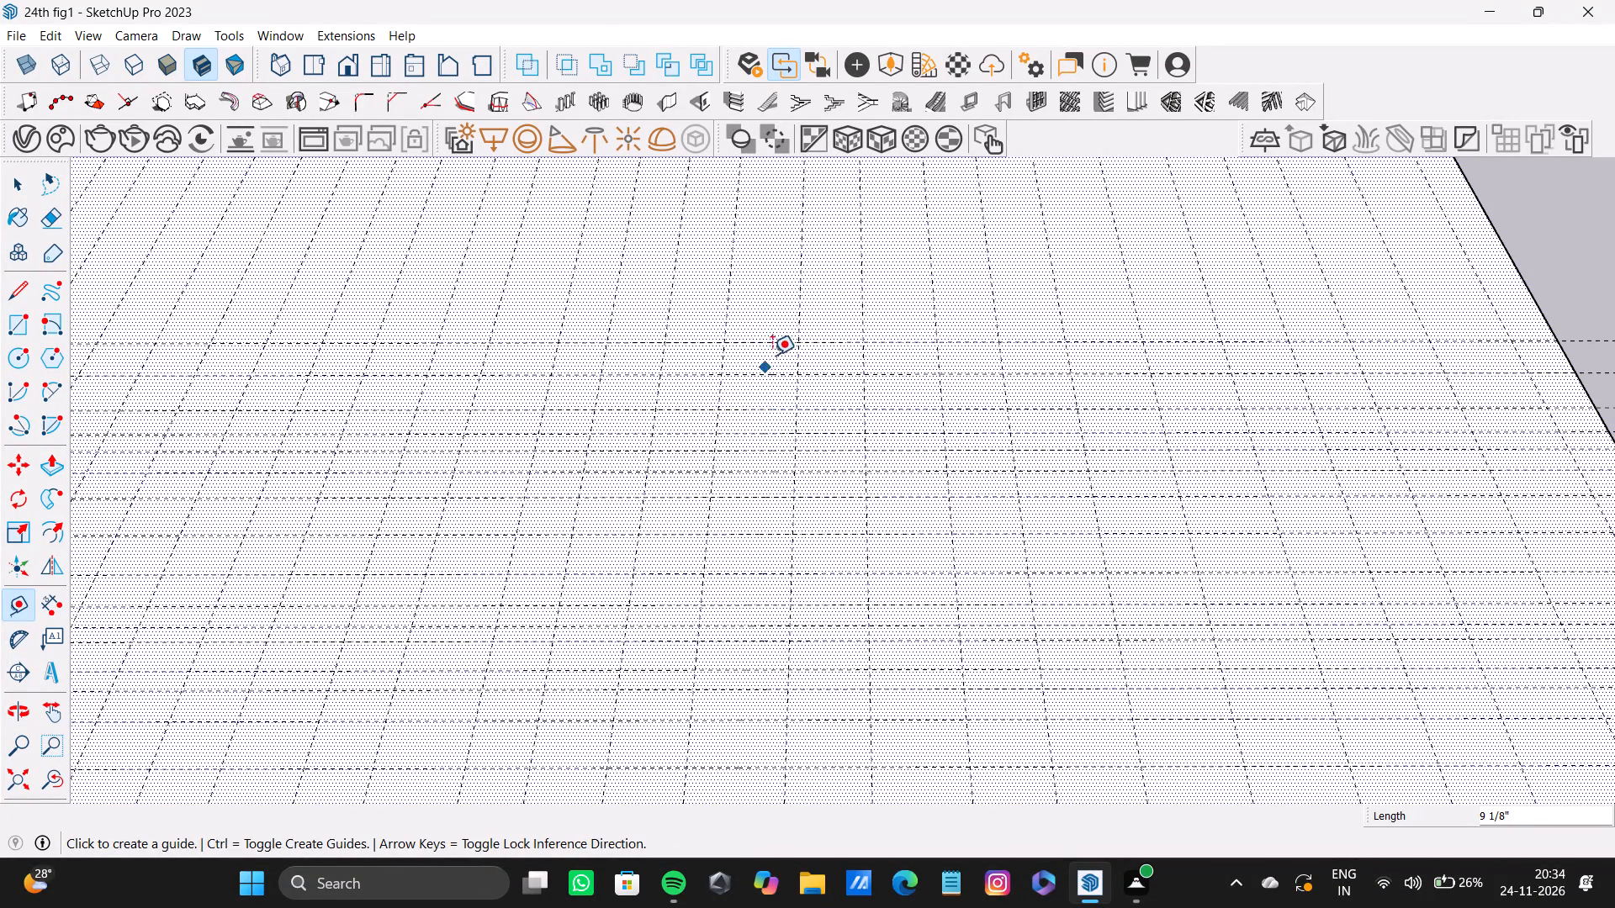
{"action": "left_click_drag", "start_coordinate": [780, 344], "coordinate": [784, 356]}
{"action": "left_click", "coordinate": [786, 361]}
Add three more crosswise guides beyond the farthest one, spaced closely at roughly 6" to 7" apart.
{"action": "left_click", "coordinate": [789, 343]}
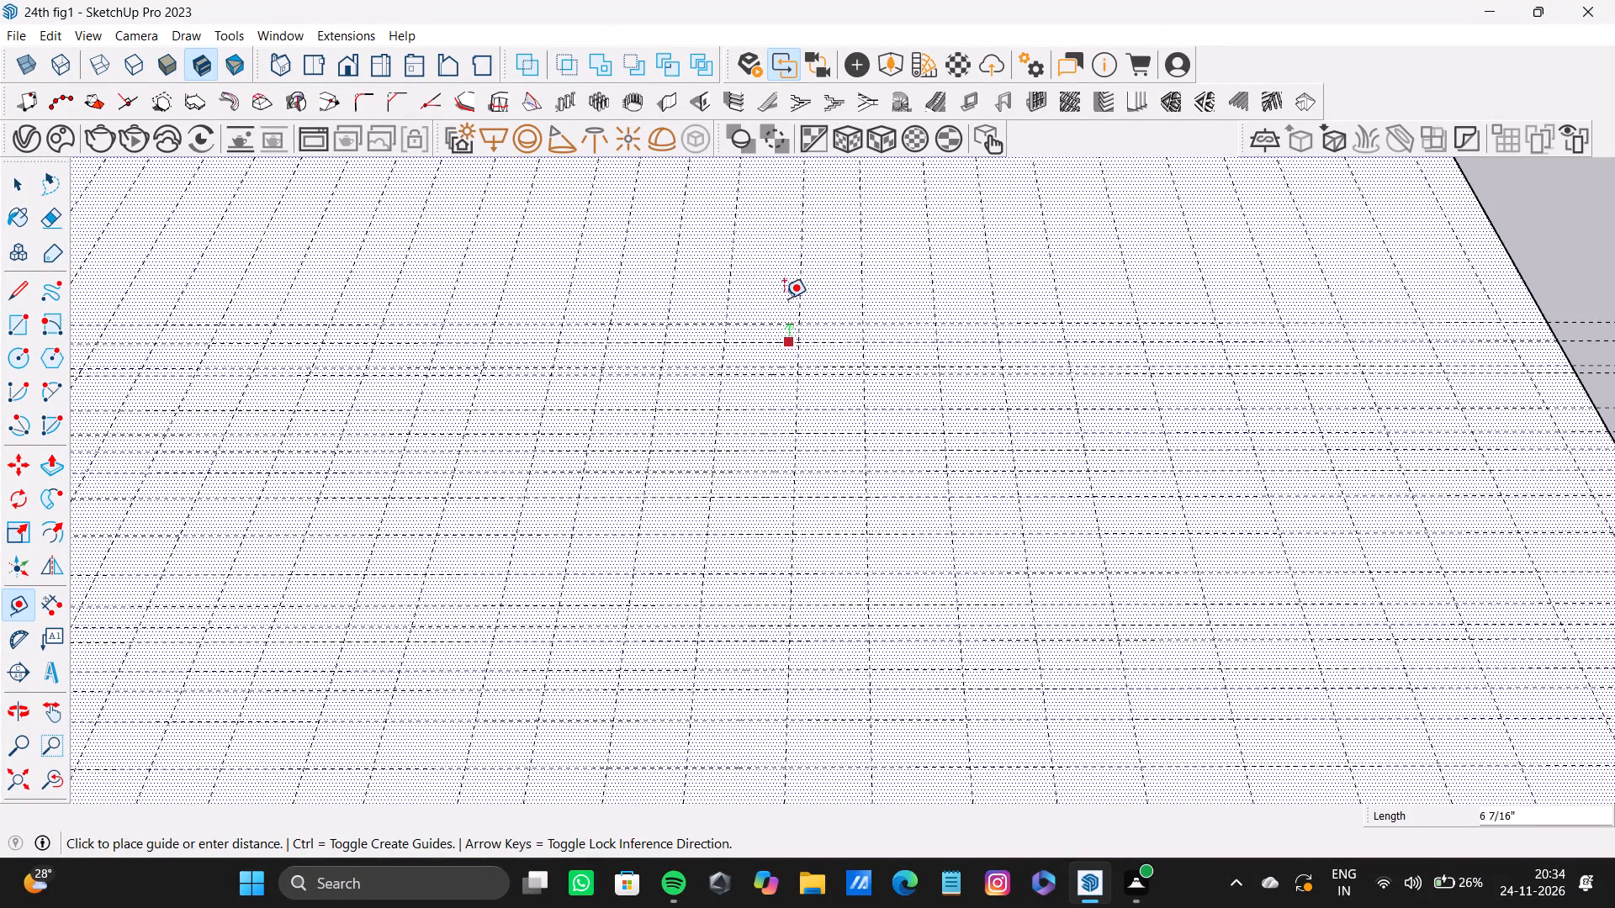
{"action": "left_click", "coordinate": [781, 322]}
{"action": "left_click_drag", "start_coordinate": [781, 322], "coordinate": [781, 294]}
{"action": "double_click", "coordinate": [784, 287]}
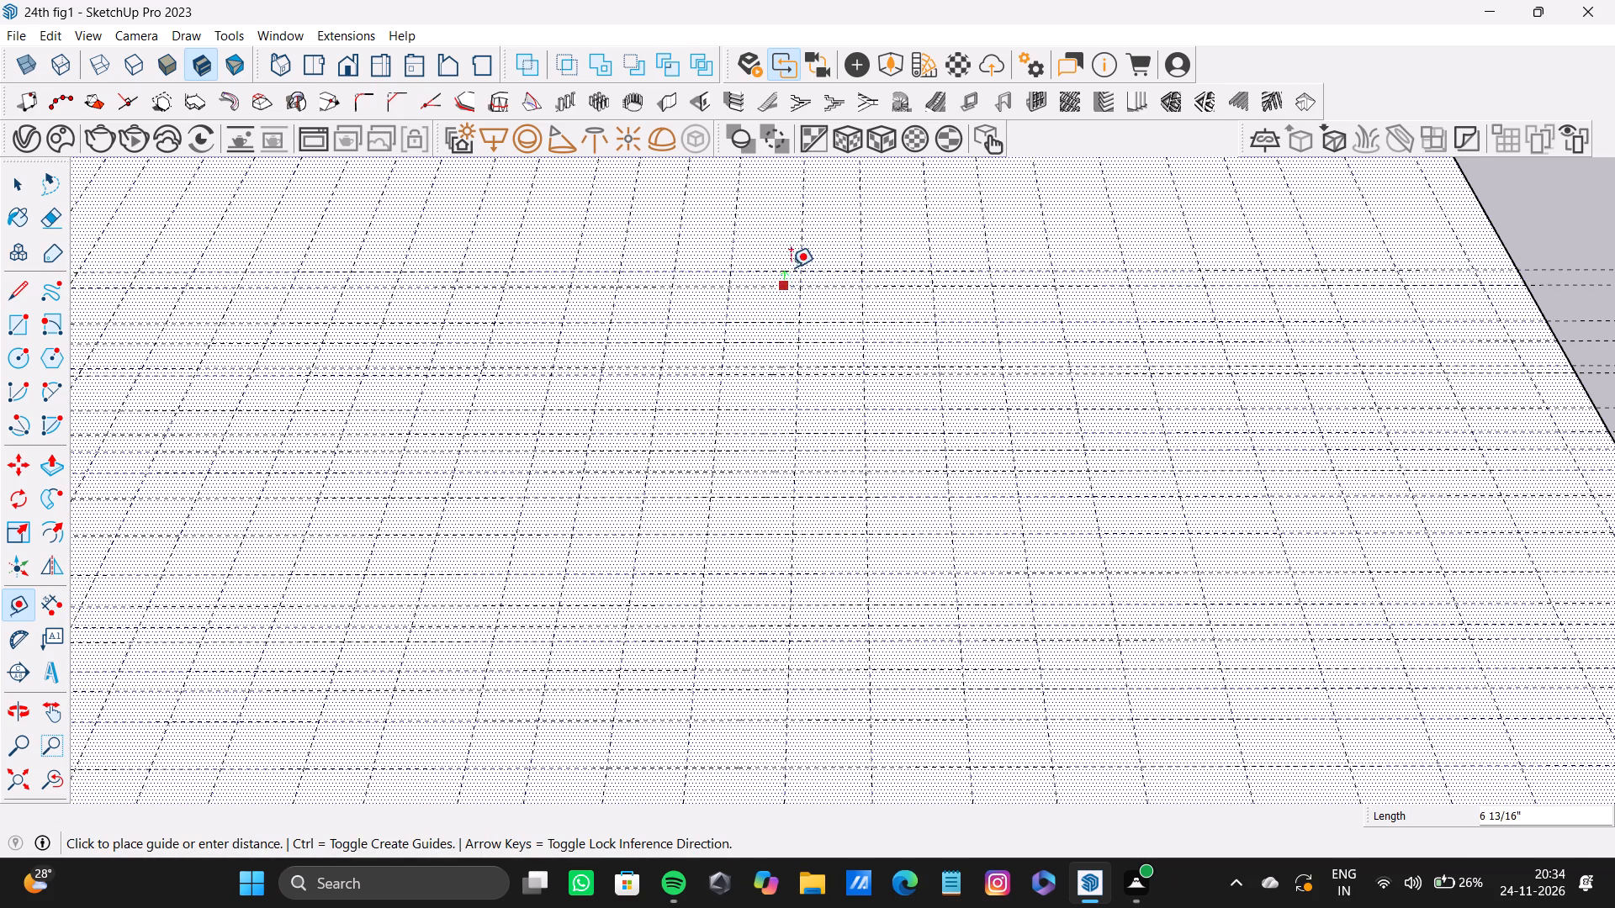
{"action": "left_click", "coordinate": [801, 304]}
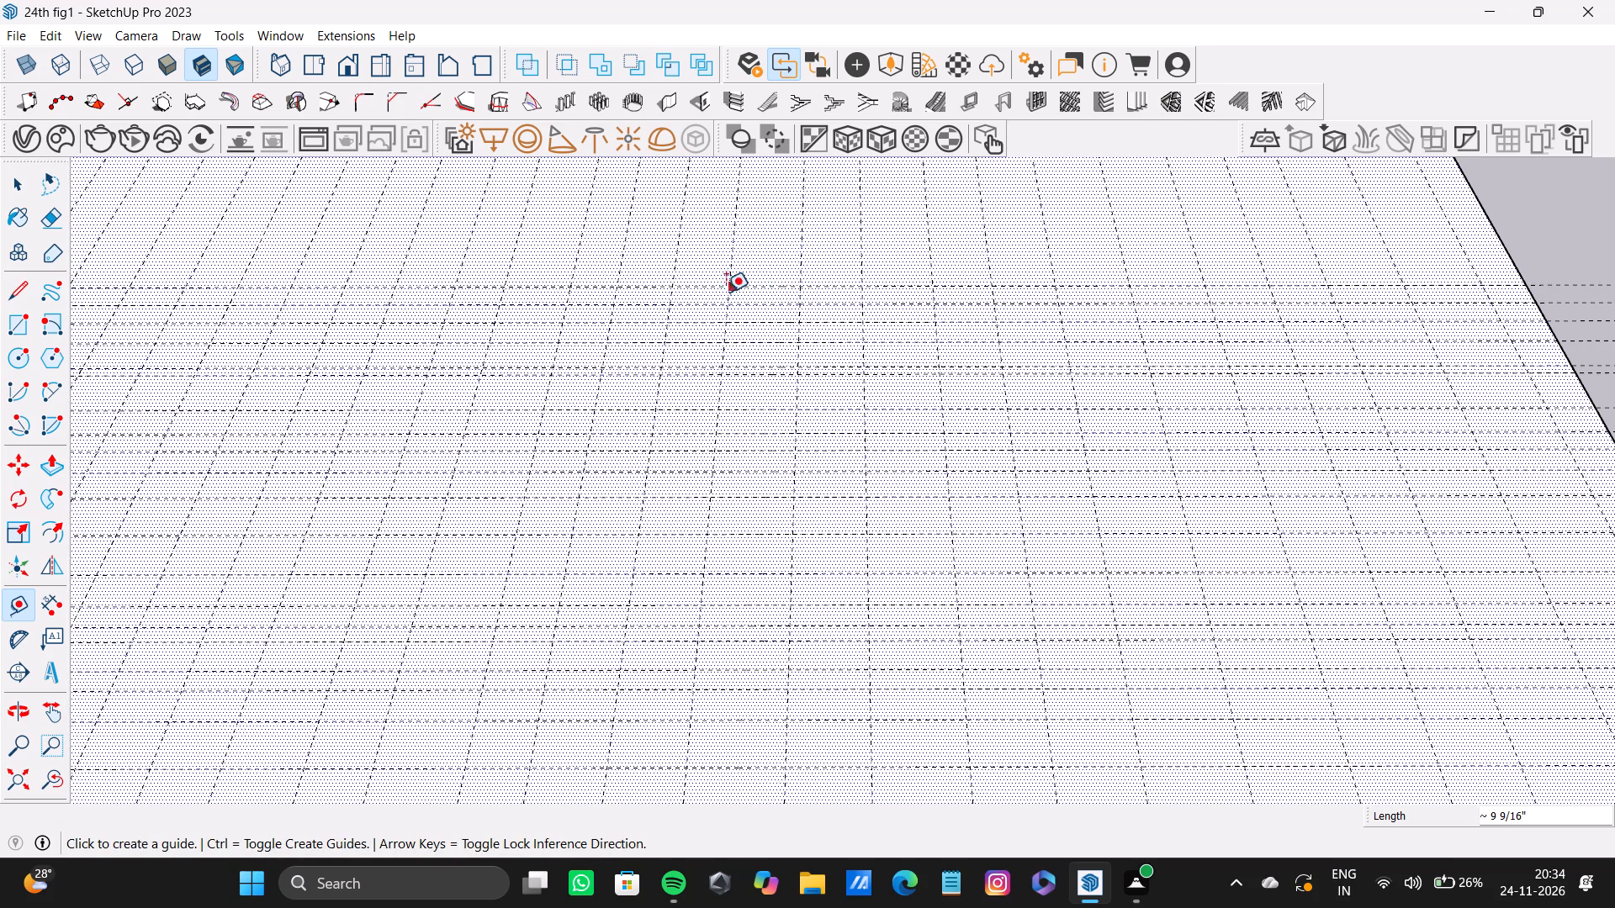
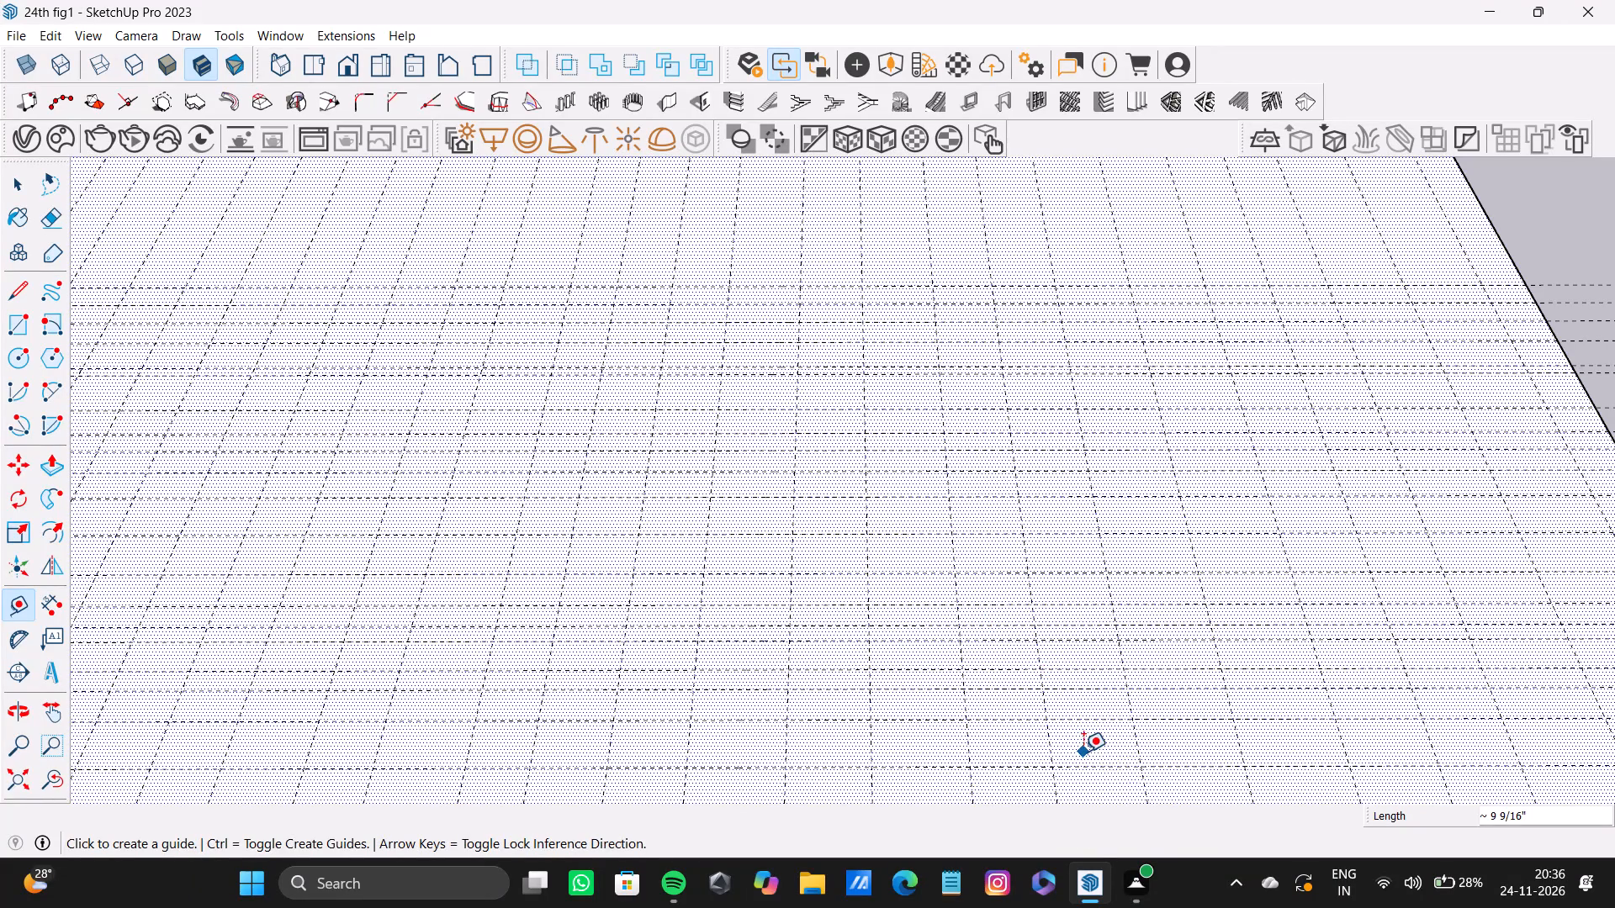
Add five more crosswise guides beyond the farthest one on the slab, closely spaced, with the last offset about 6".
{"action": "key", "text": "space"}
{"action": "scroll", "coordinate": [901, 357], "scroll_direction": "down", "scroll_amount": 4}
{"action": "middle_click_drag", "start_coordinate": [891, 358], "coordinate": [887, 406], "text": "shift"}
{"action": "key", "text": "t"}
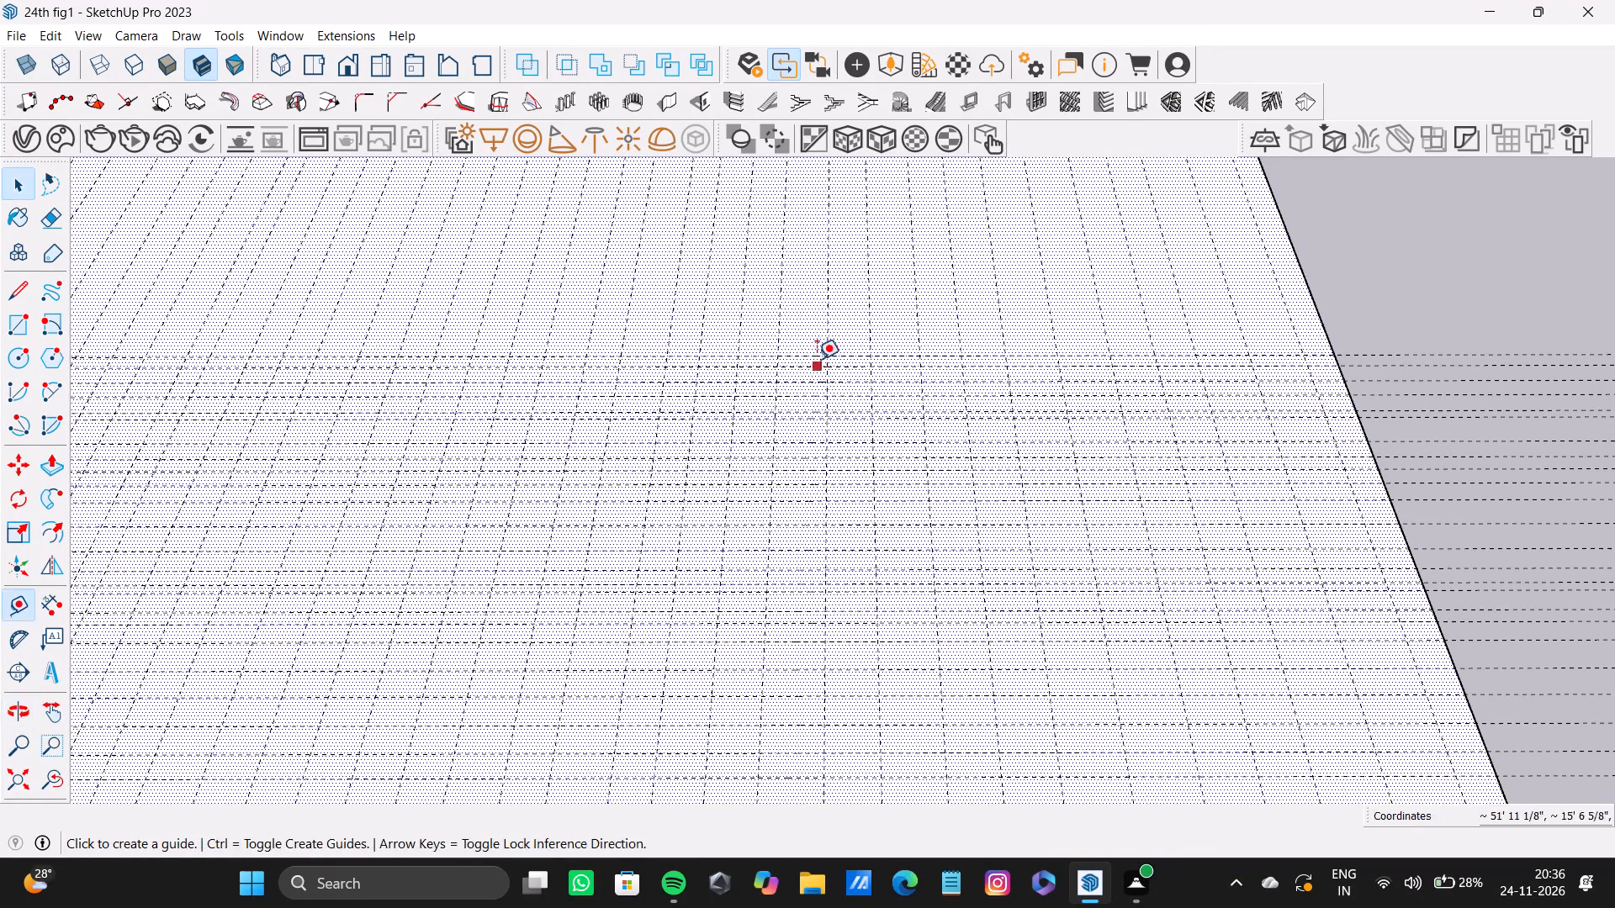
{"action": "scroll", "coordinate": [815, 345], "scroll_direction": "up", "scroll_amount": 11}
{"action": "left_click", "coordinate": [810, 382]}
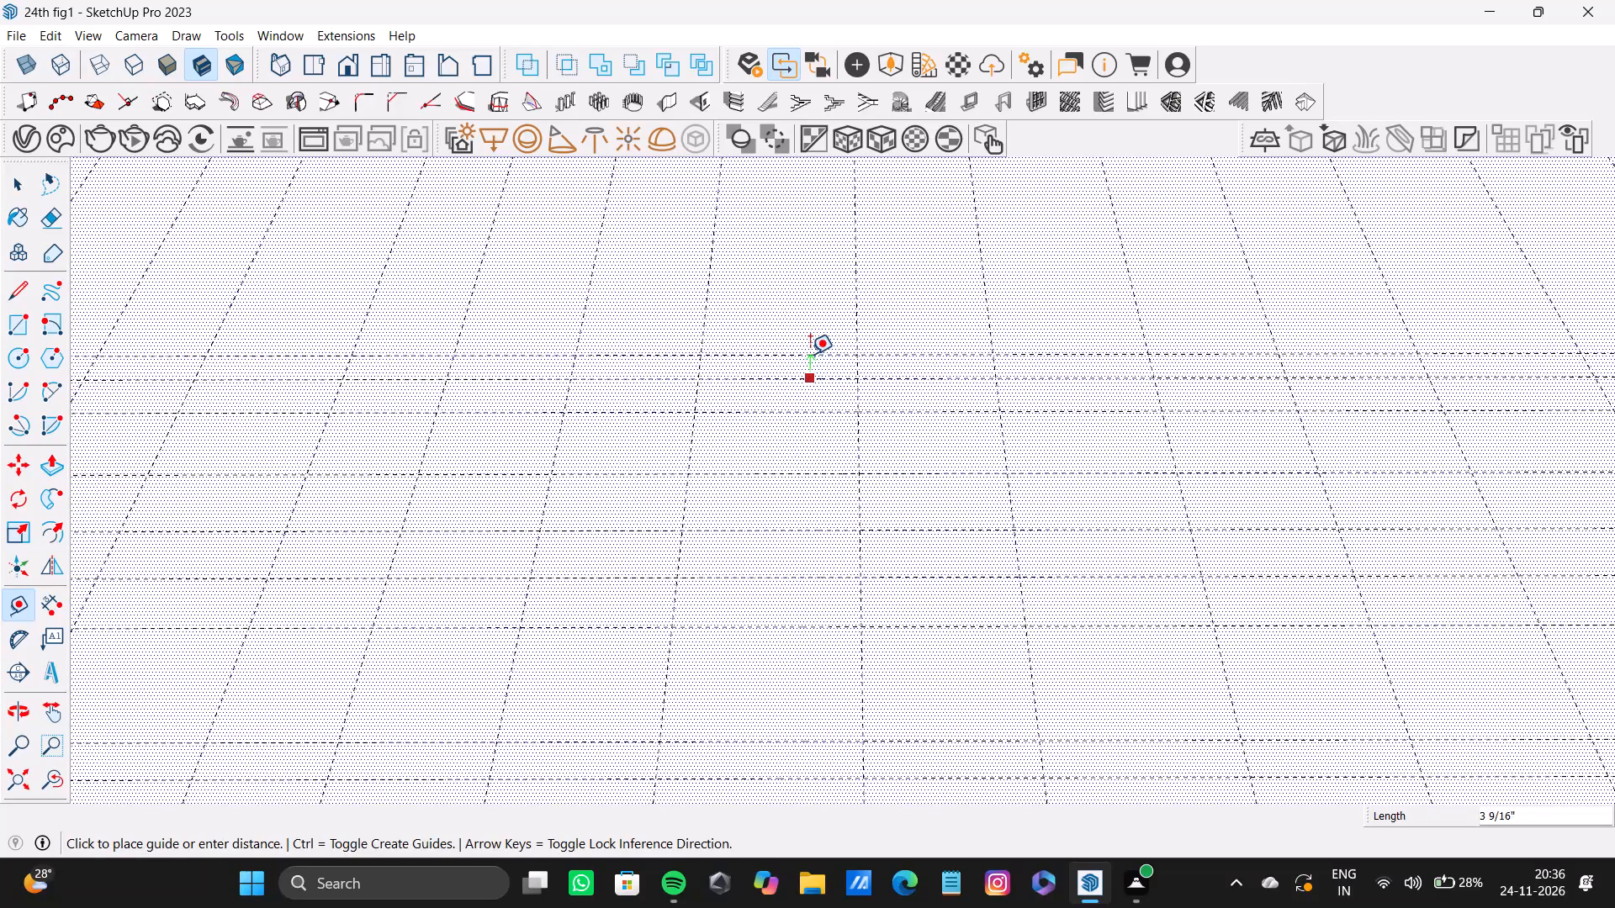
{"action": "double_click", "coordinate": [810, 349]}
{"action": "double_click", "coordinate": [808, 308]}
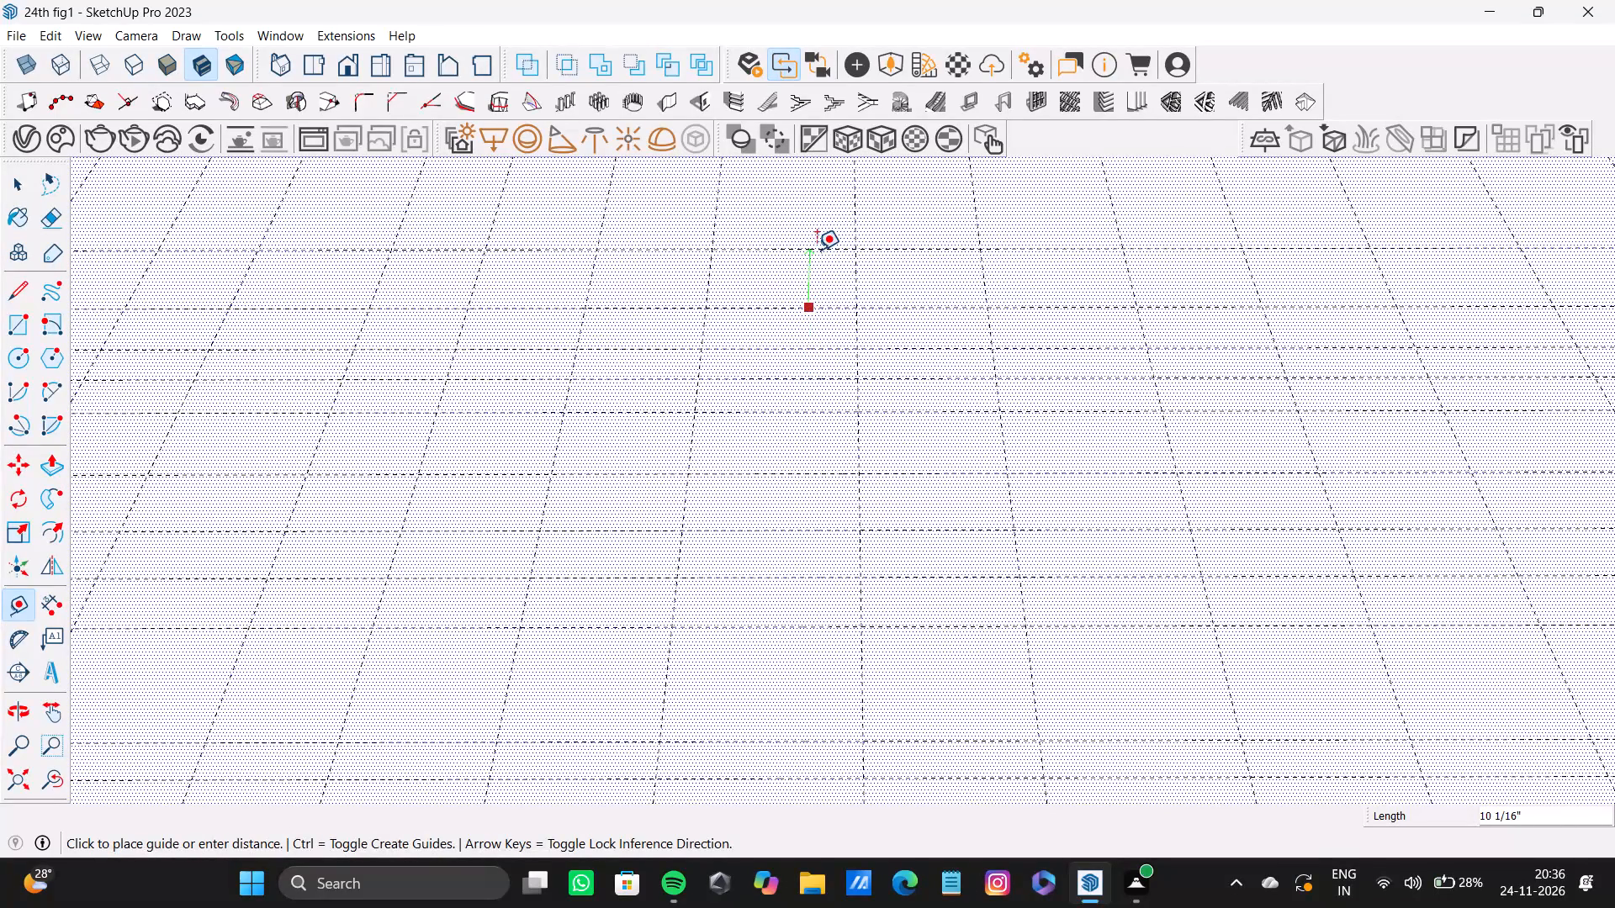
{"action": "double_click", "coordinate": [816, 277]}
{"action": "double_click", "coordinate": [823, 241]}
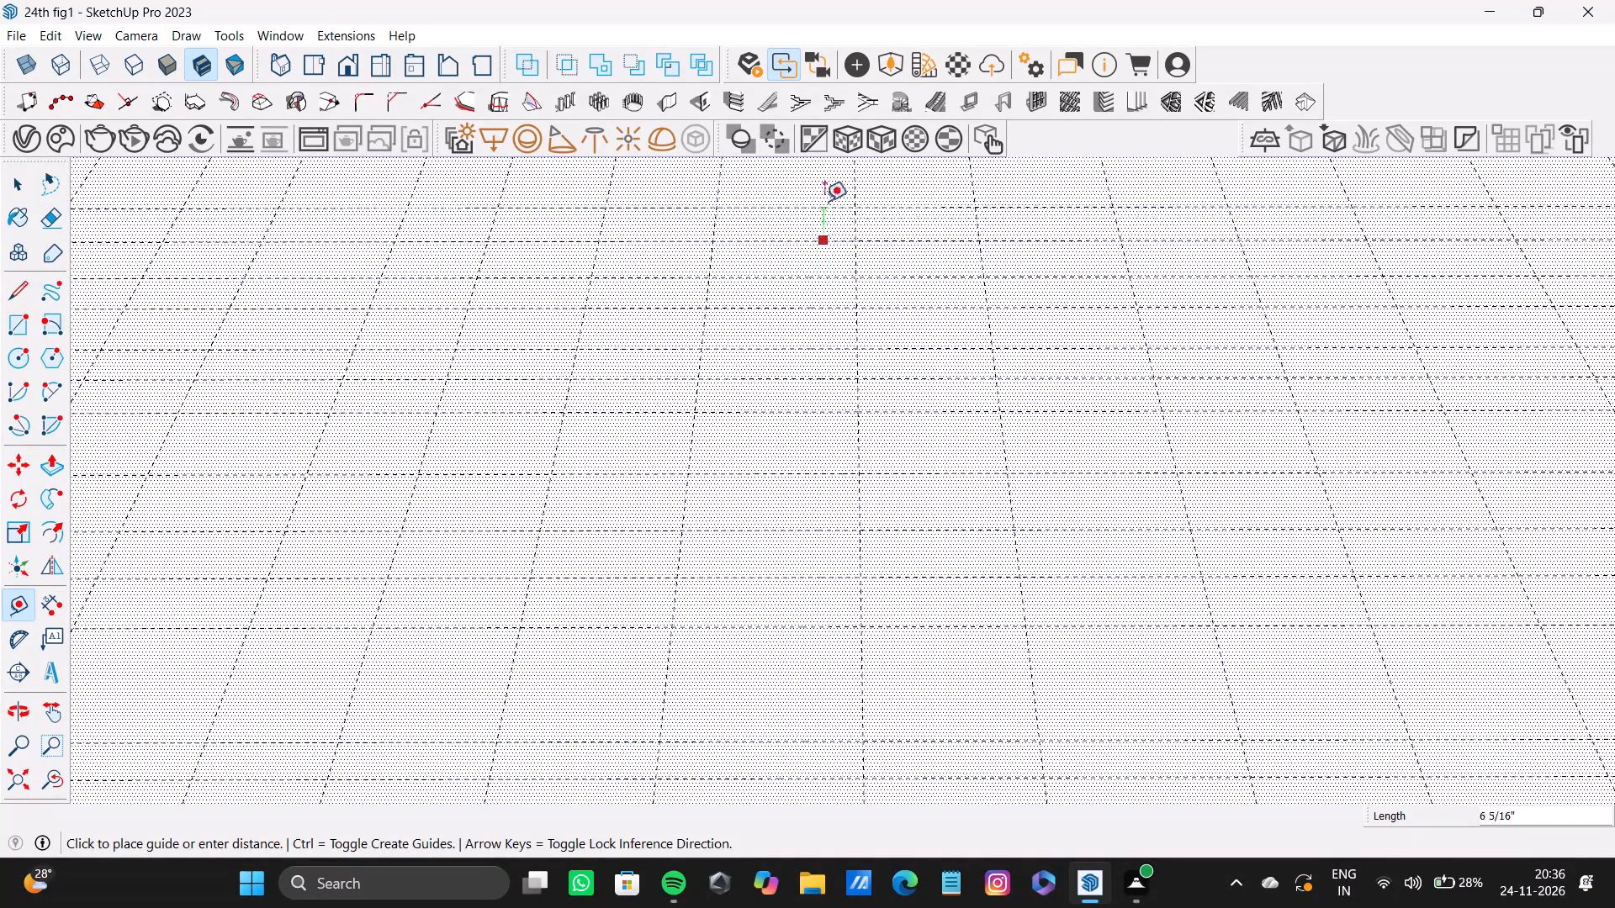
{"action": "double_click", "coordinate": [822, 205]}
Continue the crosswise guides with five more beyond the farthest one, including one offset about 8 7/16".
{"action": "scroll", "coordinate": [823, 187], "scroll_direction": "down", "scroll_amount": 4}
{"action": "middle_click_drag", "start_coordinate": [823, 187], "coordinate": [819, 406], "text": "shift"}
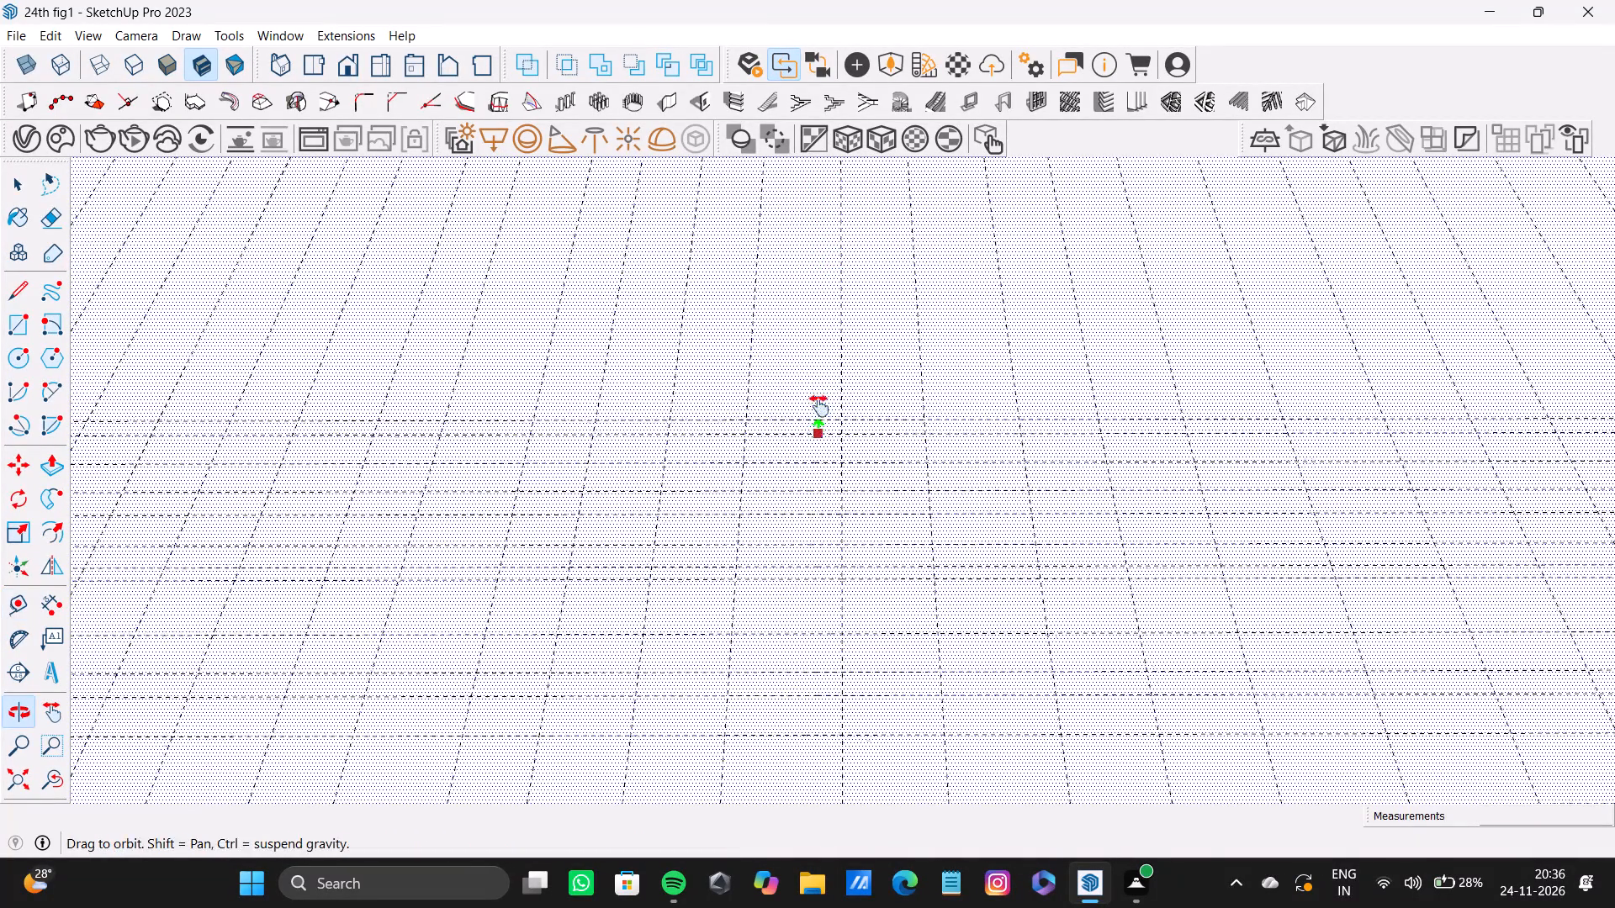
{"action": "middle_click_drag", "start_coordinate": [819, 406], "coordinate": [819, 408], "text": "shift"}
{"action": "double_click", "coordinate": [818, 399]}
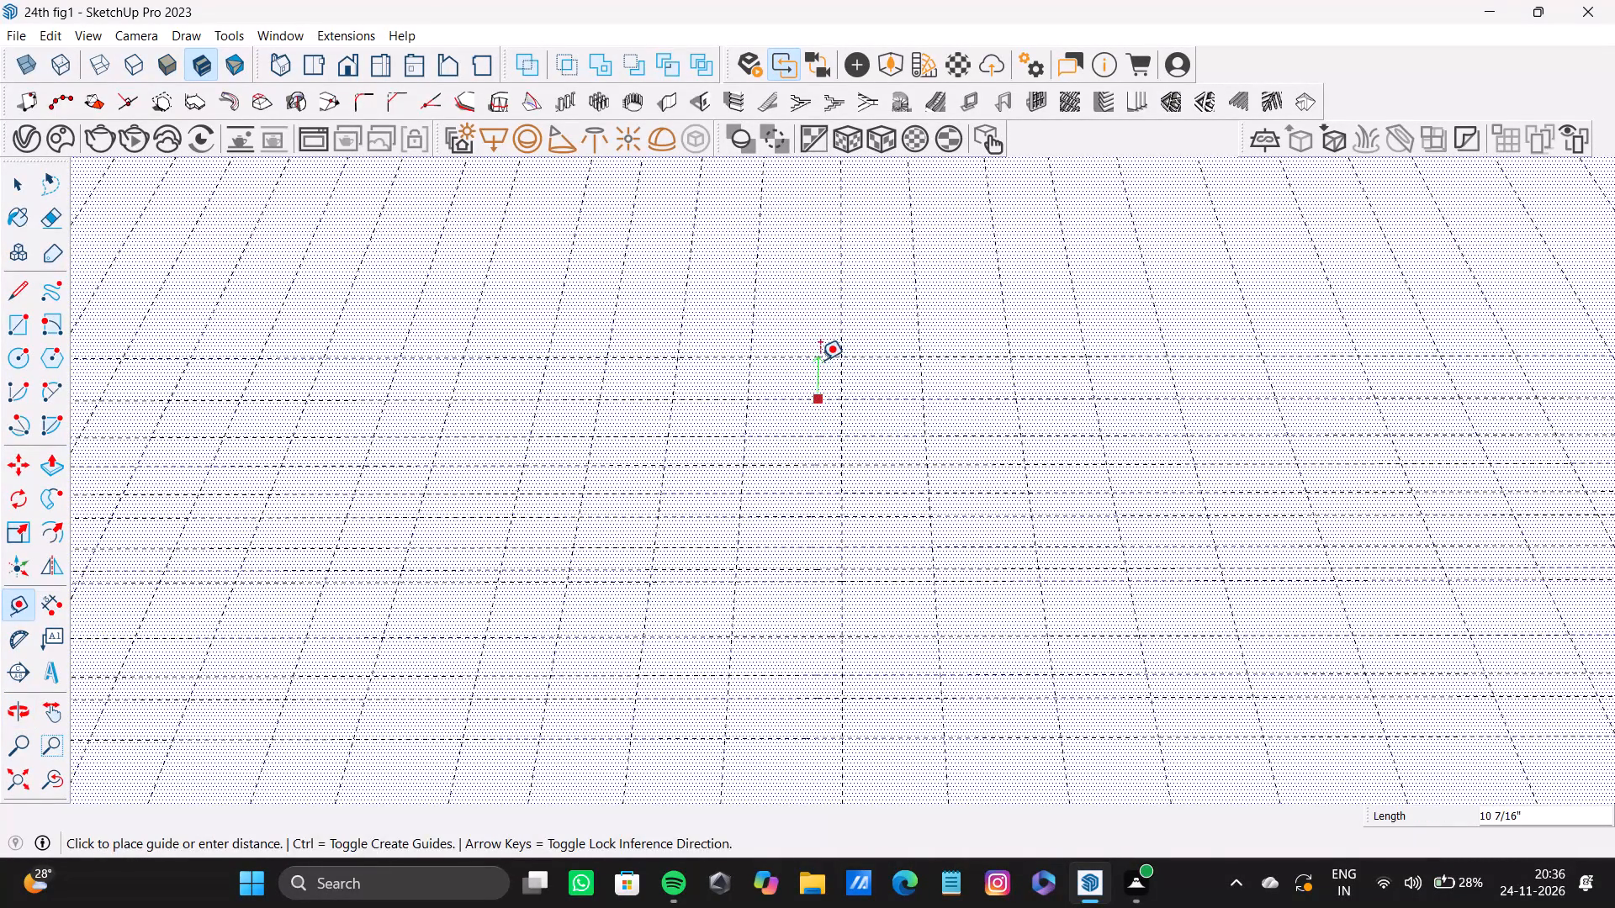
{"action": "double_click", "coordinate": [825, 371]}
{"action": "double_click", "coordinate": [830, 336]}
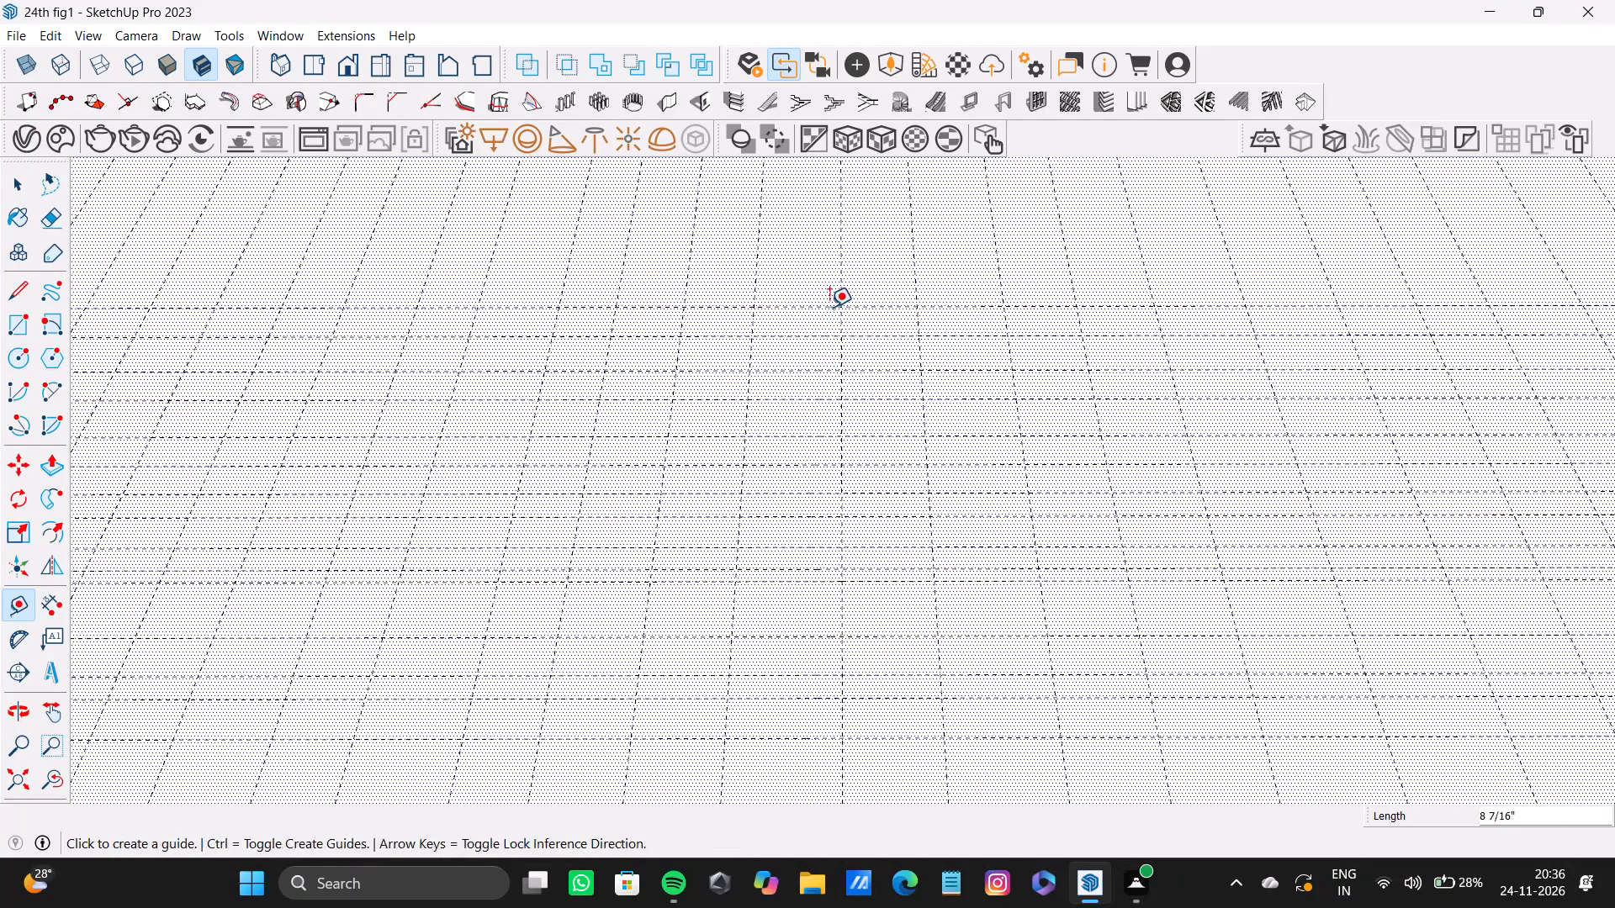
{"action": "double_click", "coordinate": [829, 307]}
{"action": "double_click", "coordinate": [834, 262]}
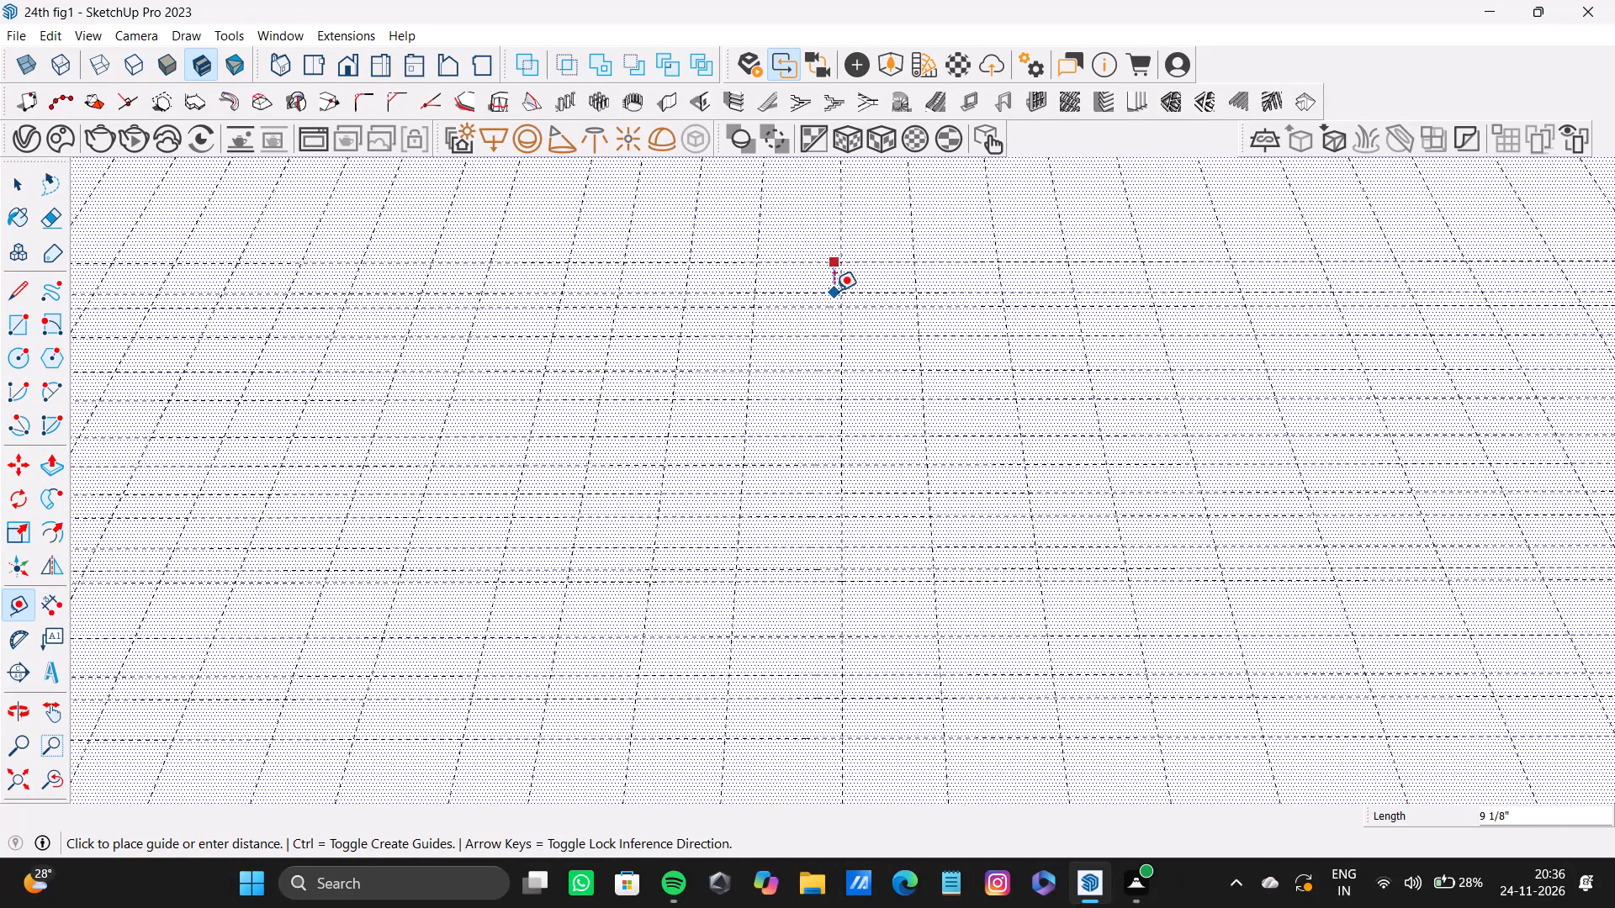
Add two infill guides in the wider gaps just behind the farthest crosswise guide, offset about 9 11/16" and 5 1/8".
{"action": "scroll", "coordinate": [837, 283], "scroll_direction": "up", "scroll_amount": 5}
{"action": "left_click", "coordinate": [839, 282]}
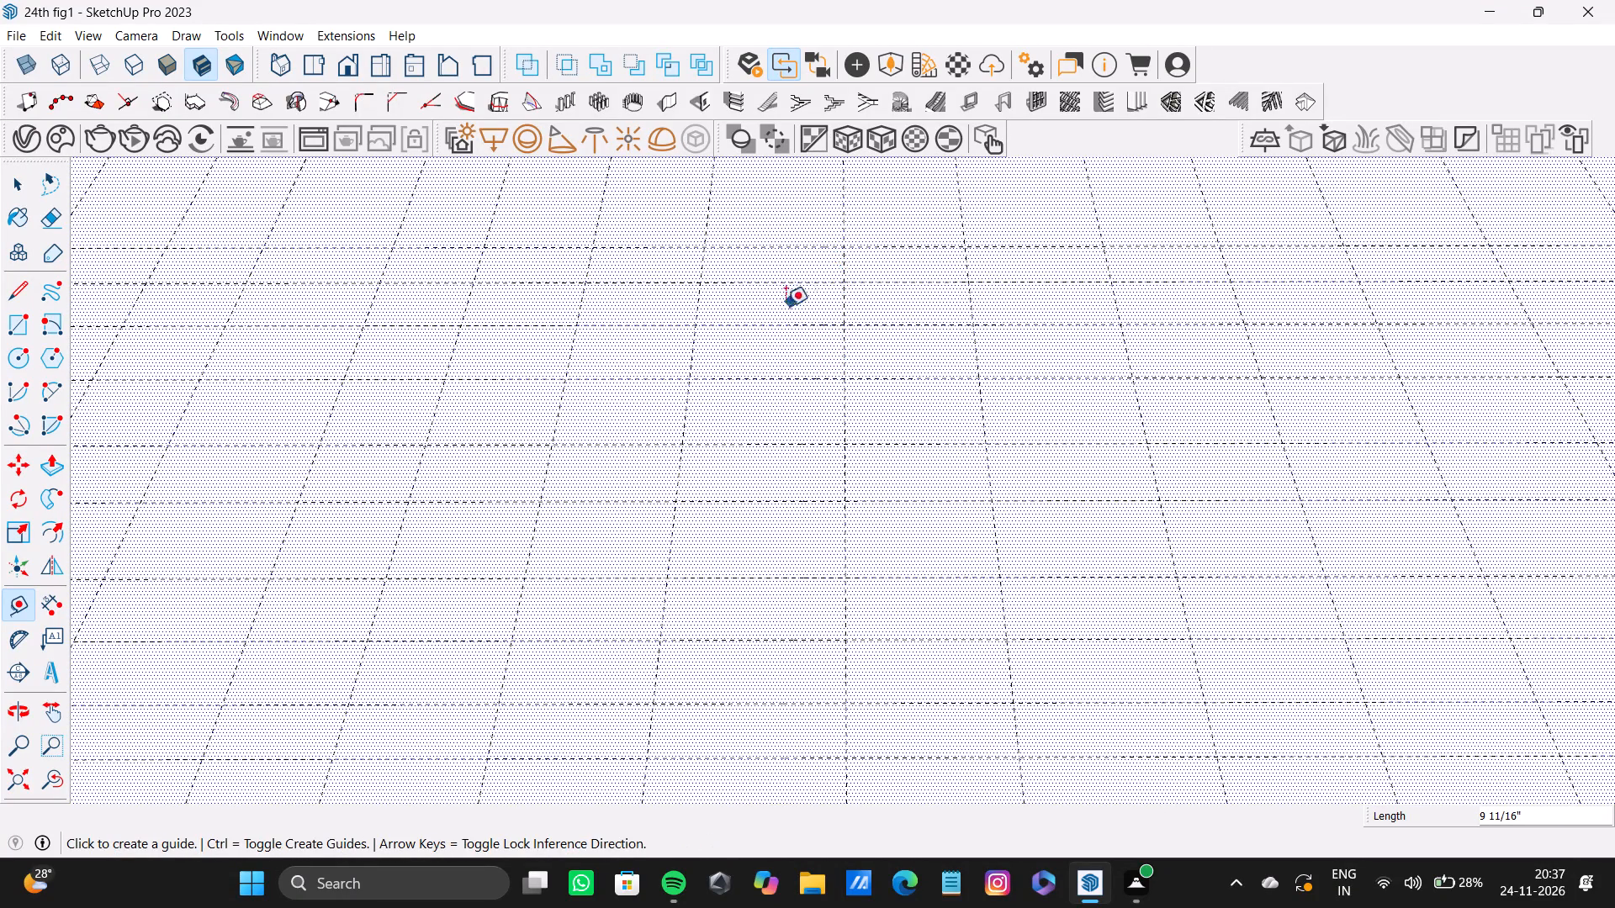
{"action": "scroll", "coordinate": [813, 362], "scroll_direction": "down", "scroll_amount": 8}
{"action": "middle_click_drag", "start_coordinate": [818, 354], "coordinate": [798, 505], "text": "shift"}
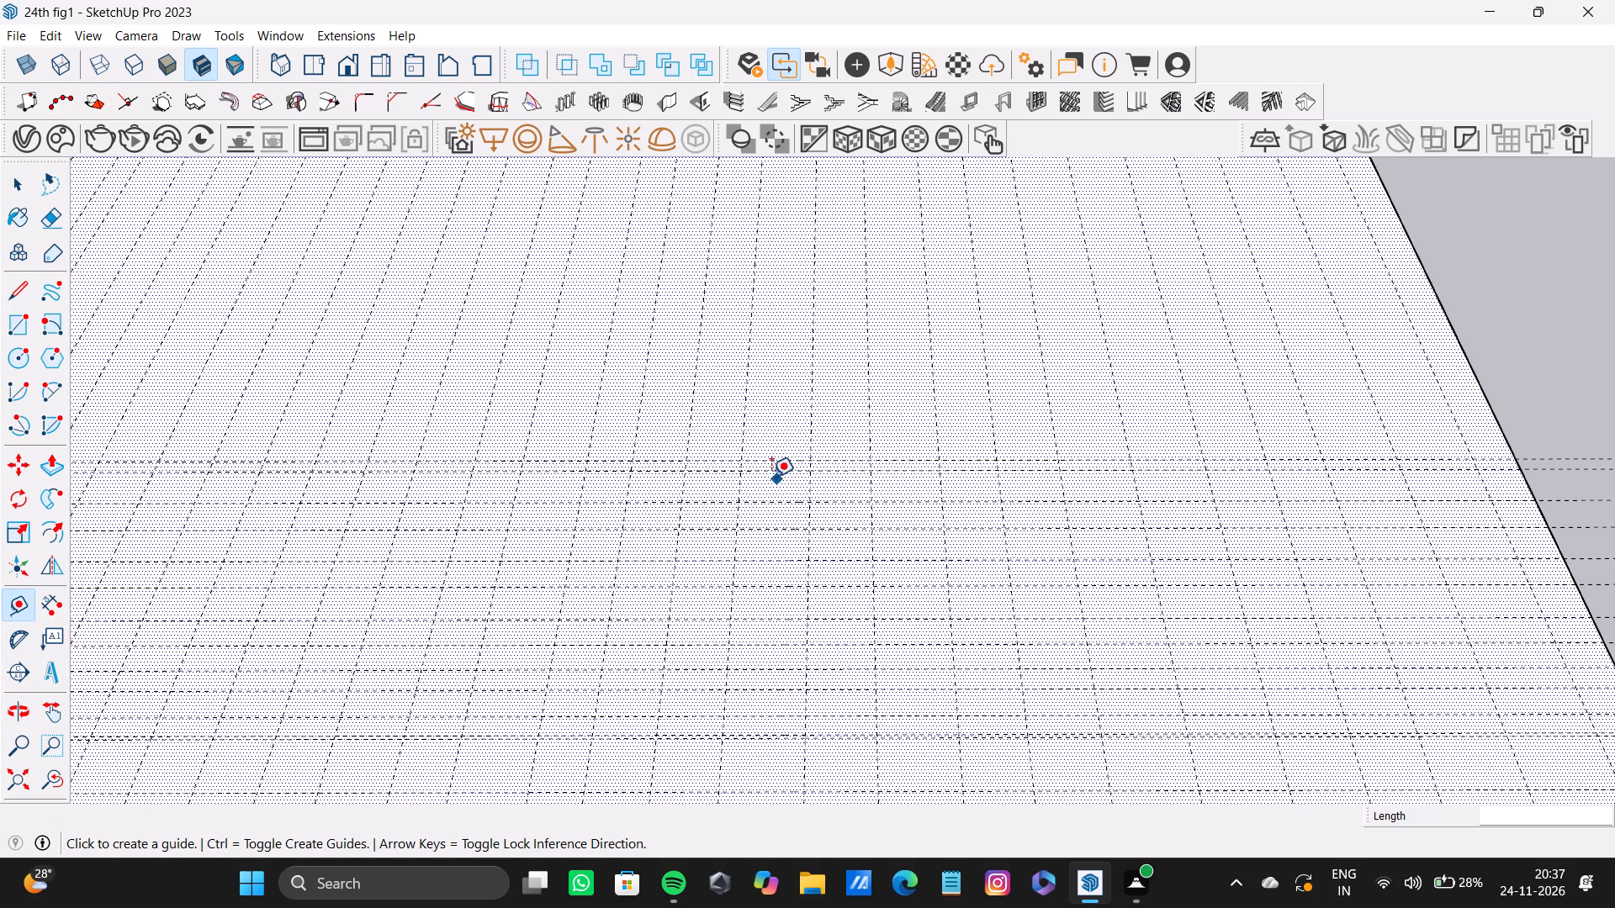
{"action": "scroll", "coordinate": [770, 475], "scroll_direction": "up", "scroll_amount": 8}
{"action": "left_click", "coordinate": [781, 460]}
{"action": "left_click", "coordinate": [786, 500]}
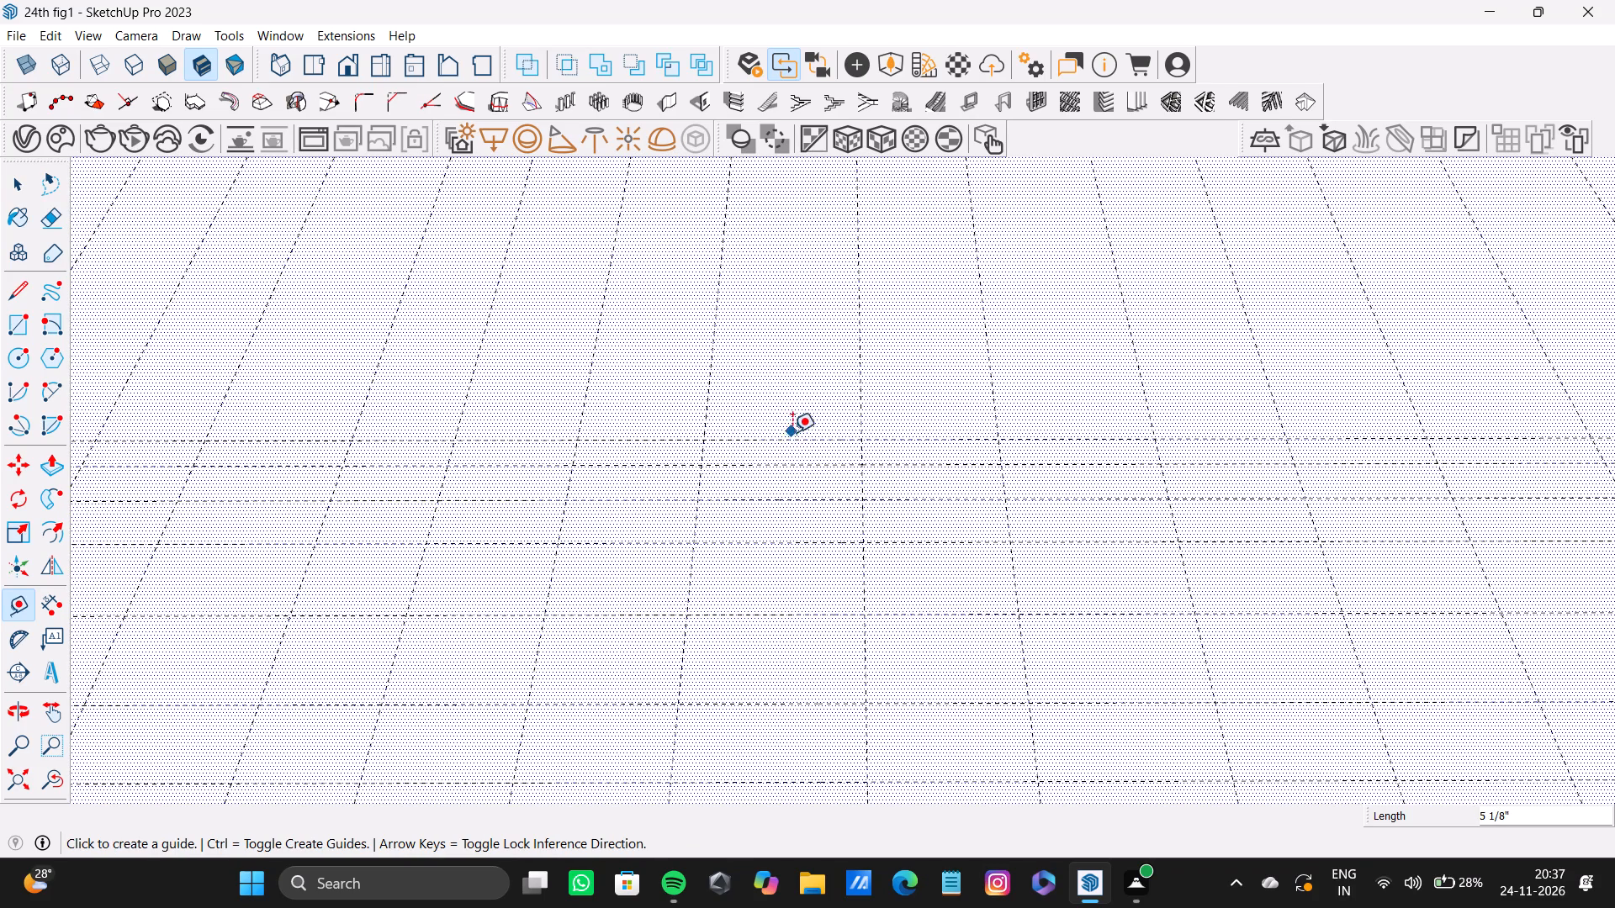
Add four more crosswise guides beyond the farthest one, with the second offset about 6 9/16".
{"action": "left_click", "coordinate": [797, 436]}
{"action": "double_click", "coordinate": [787, 390]}
{"action": "left_click", "coordinate": [788, 349]}
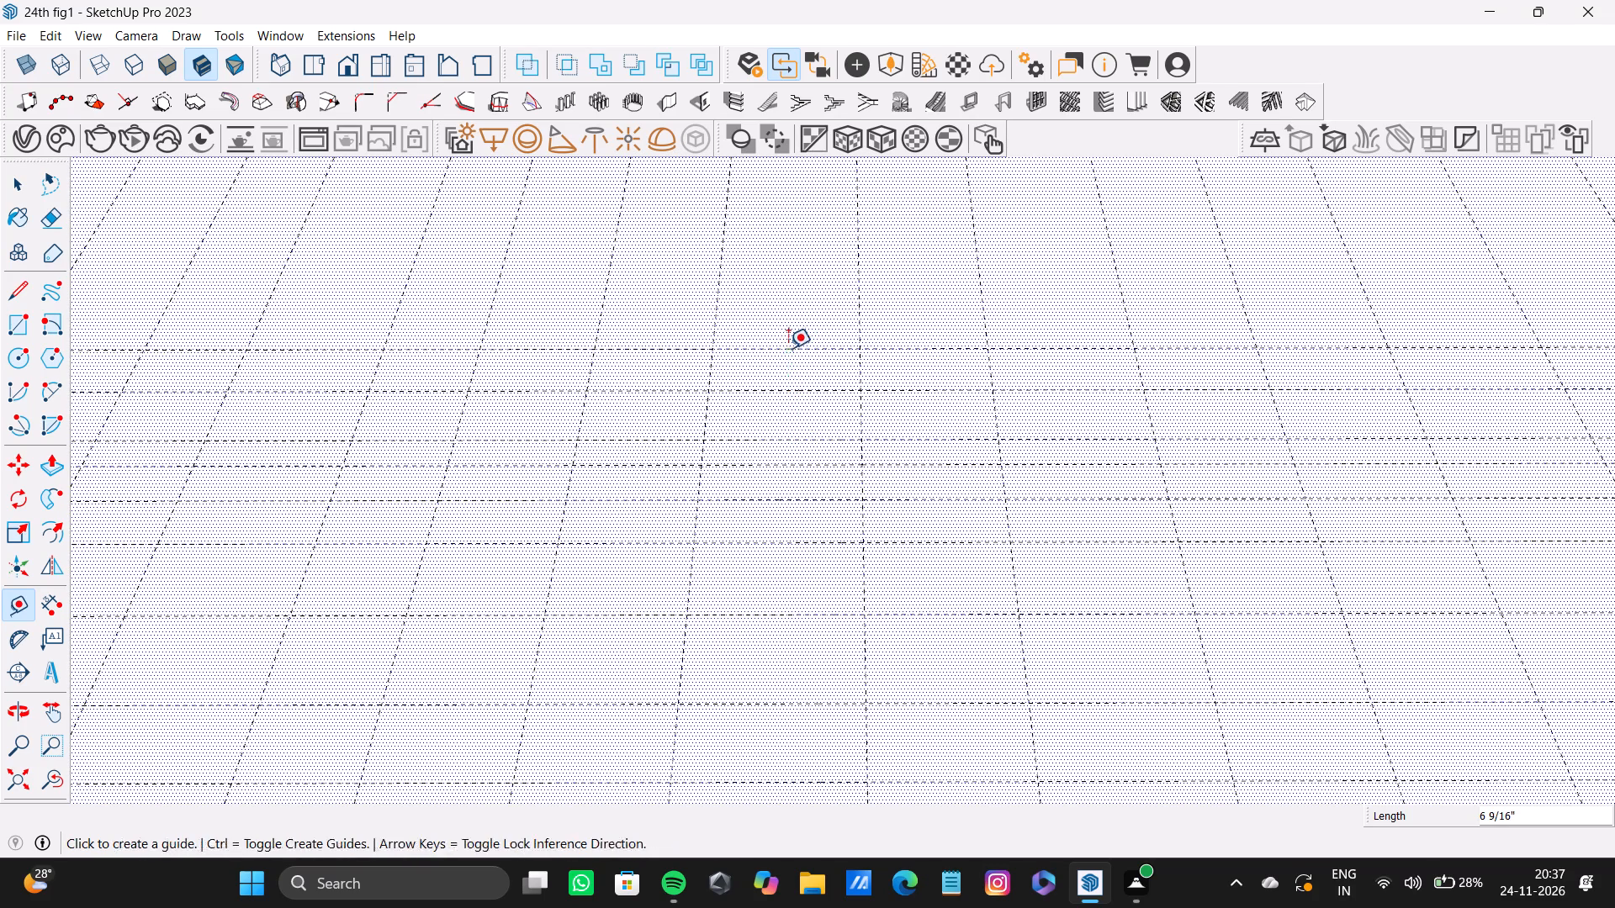
{"action": "left_click", "coordinate": [793, 346]}
{"action": "left_click", "coordinate": [807, 314]}
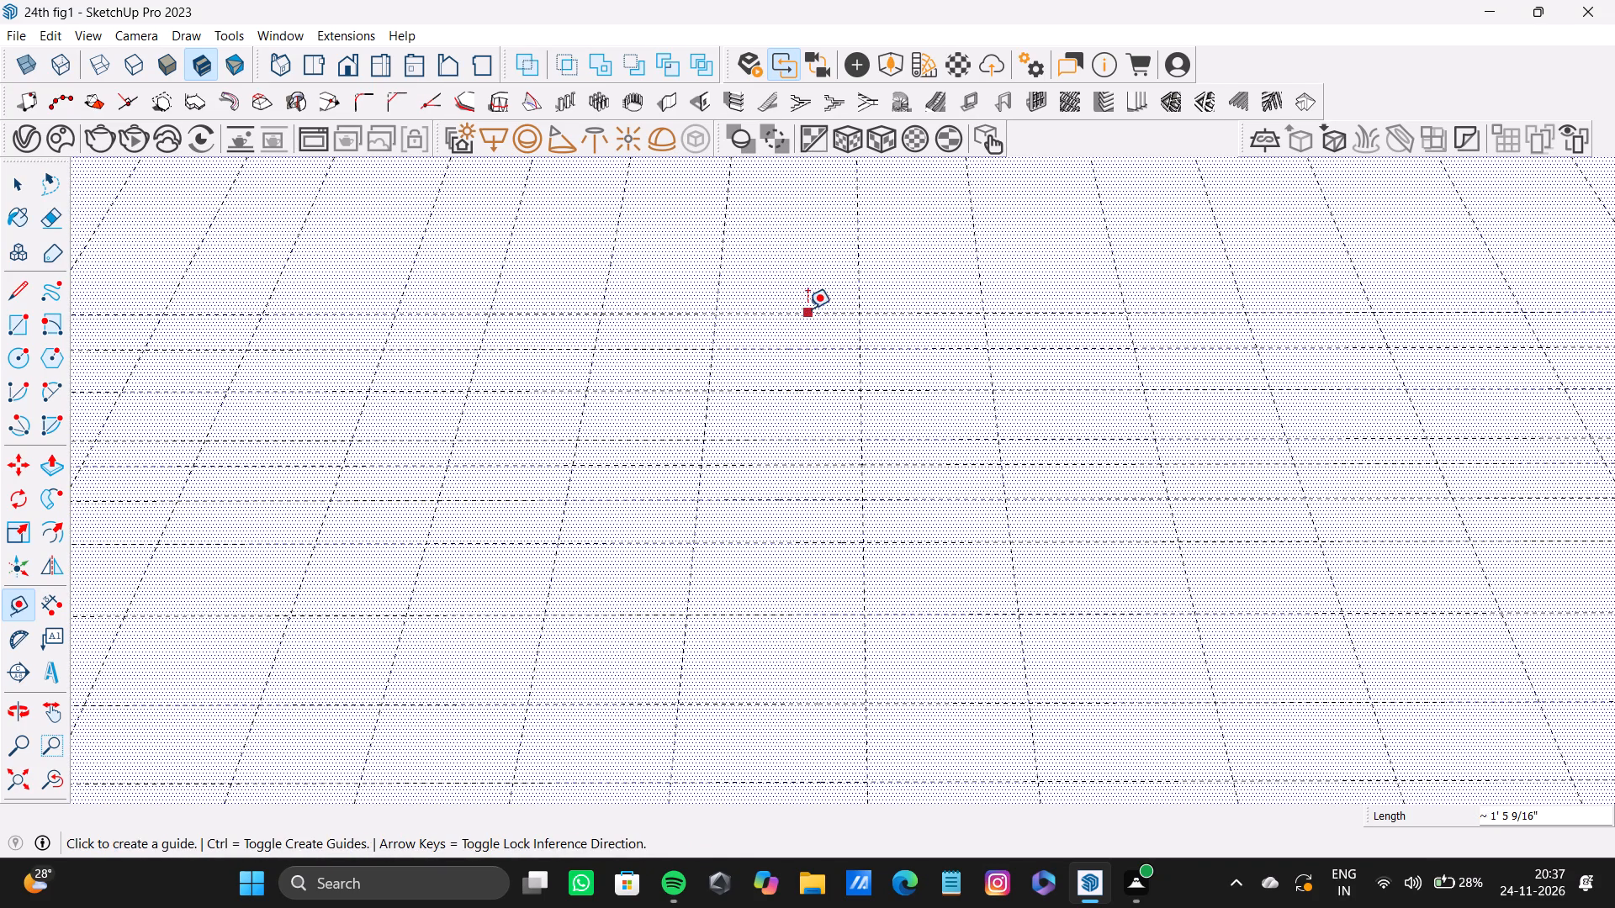
{"action": "left_click", "coordinate": [807, 309]}
{"action": "left_click", "coordinate": [806, 272]}
Extend the crosswise guides with six more across the open part of the slab, spaced roughly 8" to 1' 1" apart.
{"action": "scroll", "coordinate": [821, 248], "scroll_direction": "down", "scroll_amount": 9}
{"action": "middle_click_drag", "start_coordinate": [827, 319], "coordinate": [745, 584], "text": "shift"}
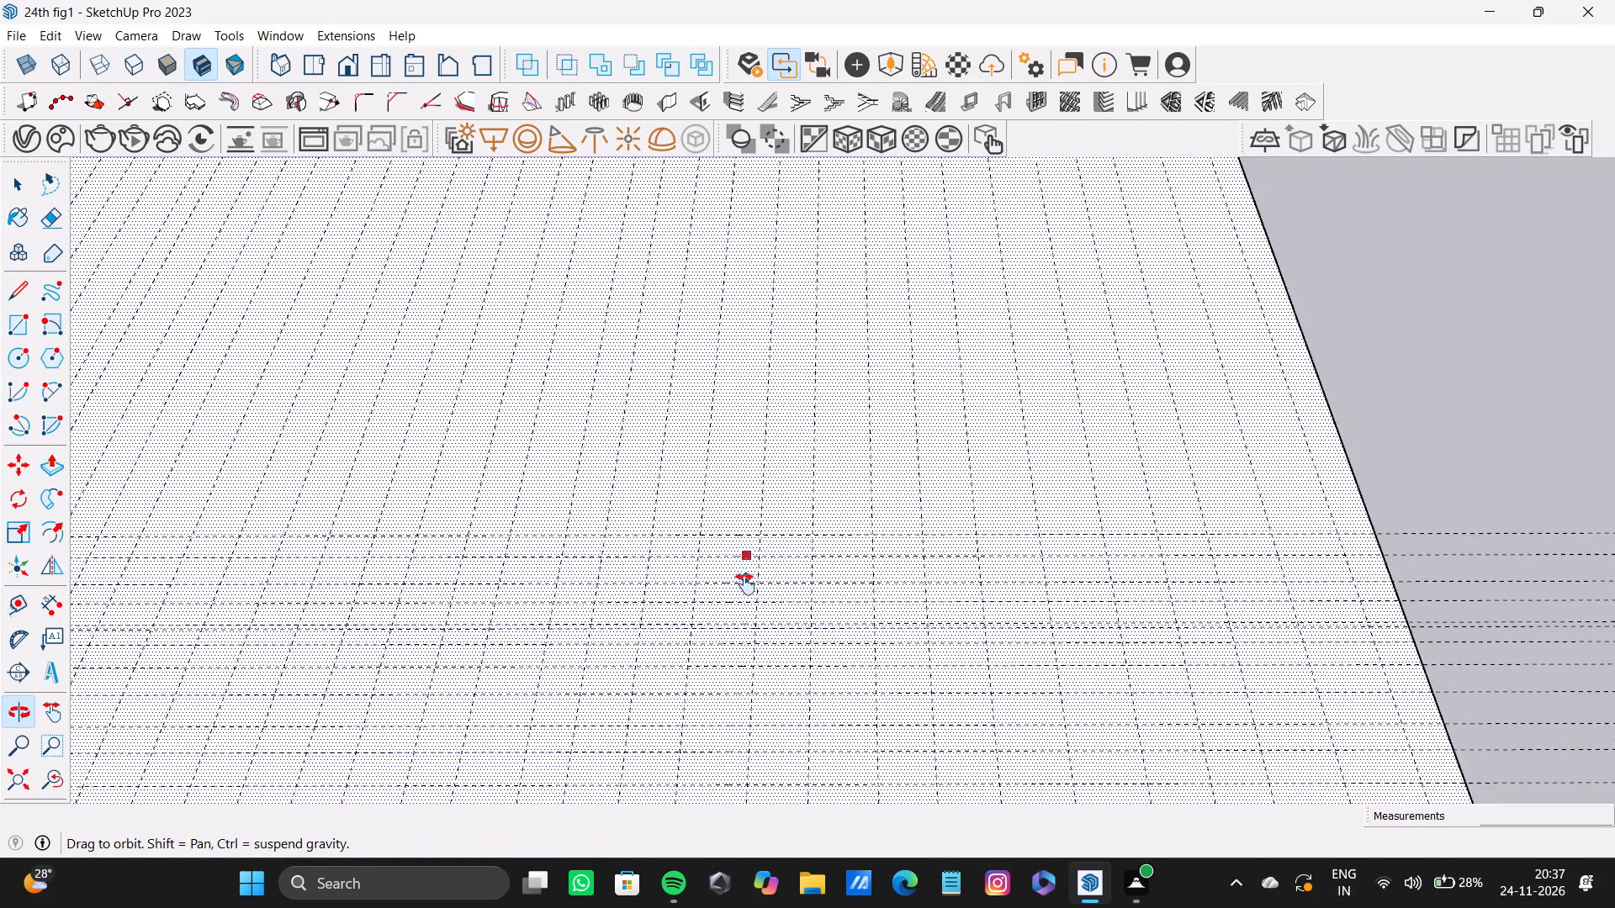
{"action": "middle_click_drag", "start_coordinate": [745, 584], "coordinate": [743, 584], "text": "shift"}
{"action": "scroll", "coordinate": [740, 585], "scroll_direction": "up", "scroll_amount": 4}
{"action": "left_click", "coordinate": [734, 512]}
{"action": "key", "text": "space"}
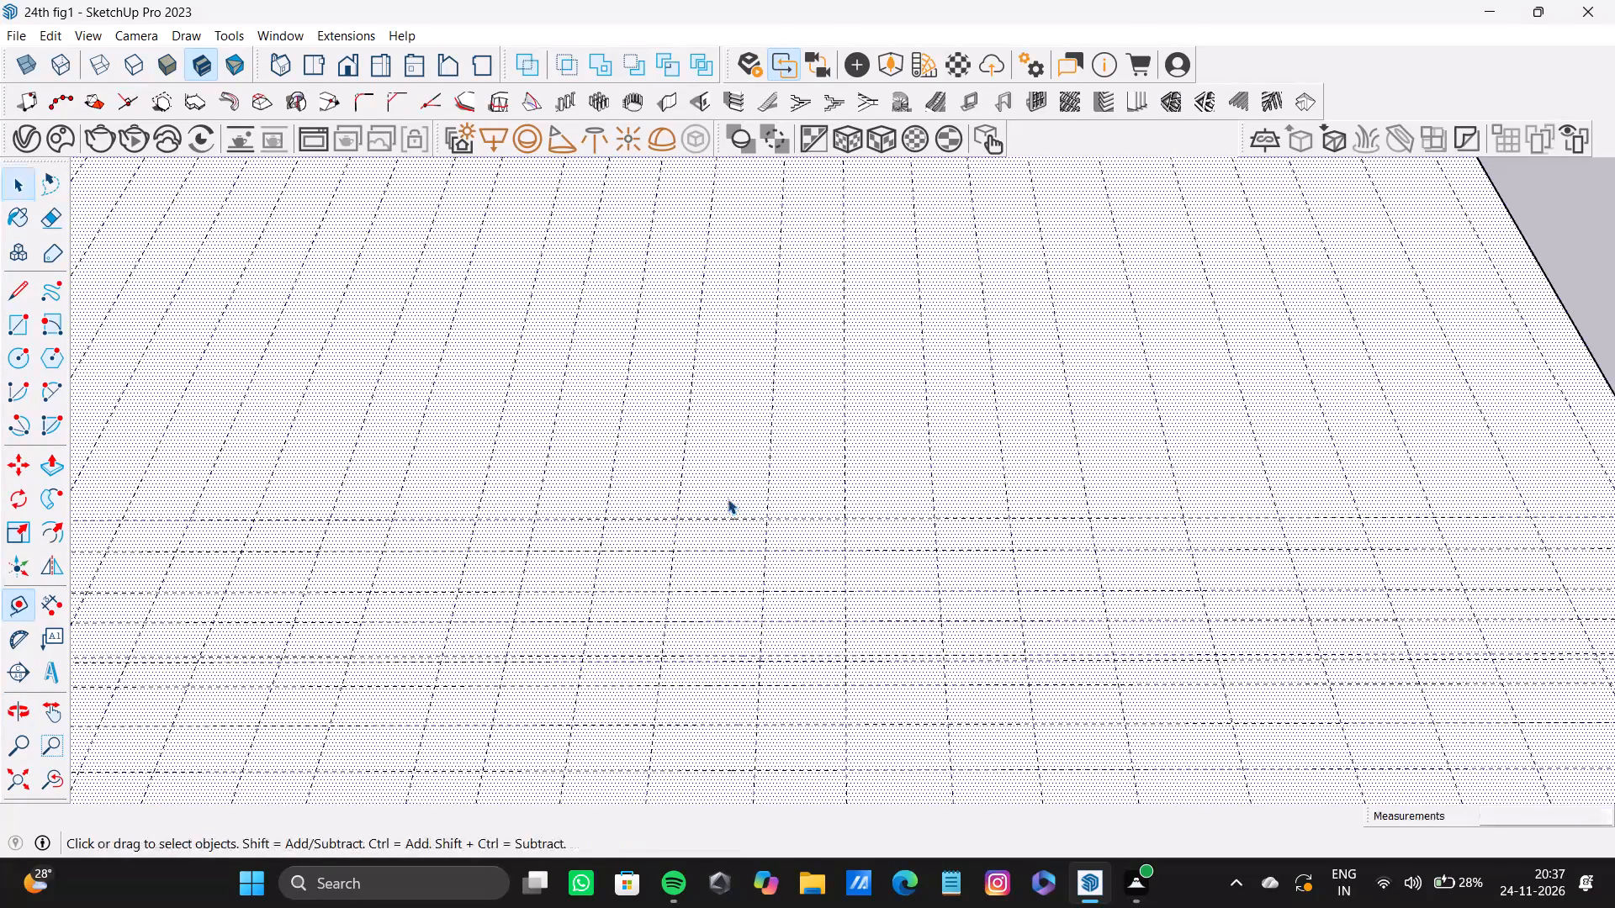
{"action": "key", "text": "t"}
{"action": "scroll", "coordinate": [728, 504], "scroll_direction": "up", "scroll_amount": 4}
{"action": "left_click", "coordinate": [737, 525]}
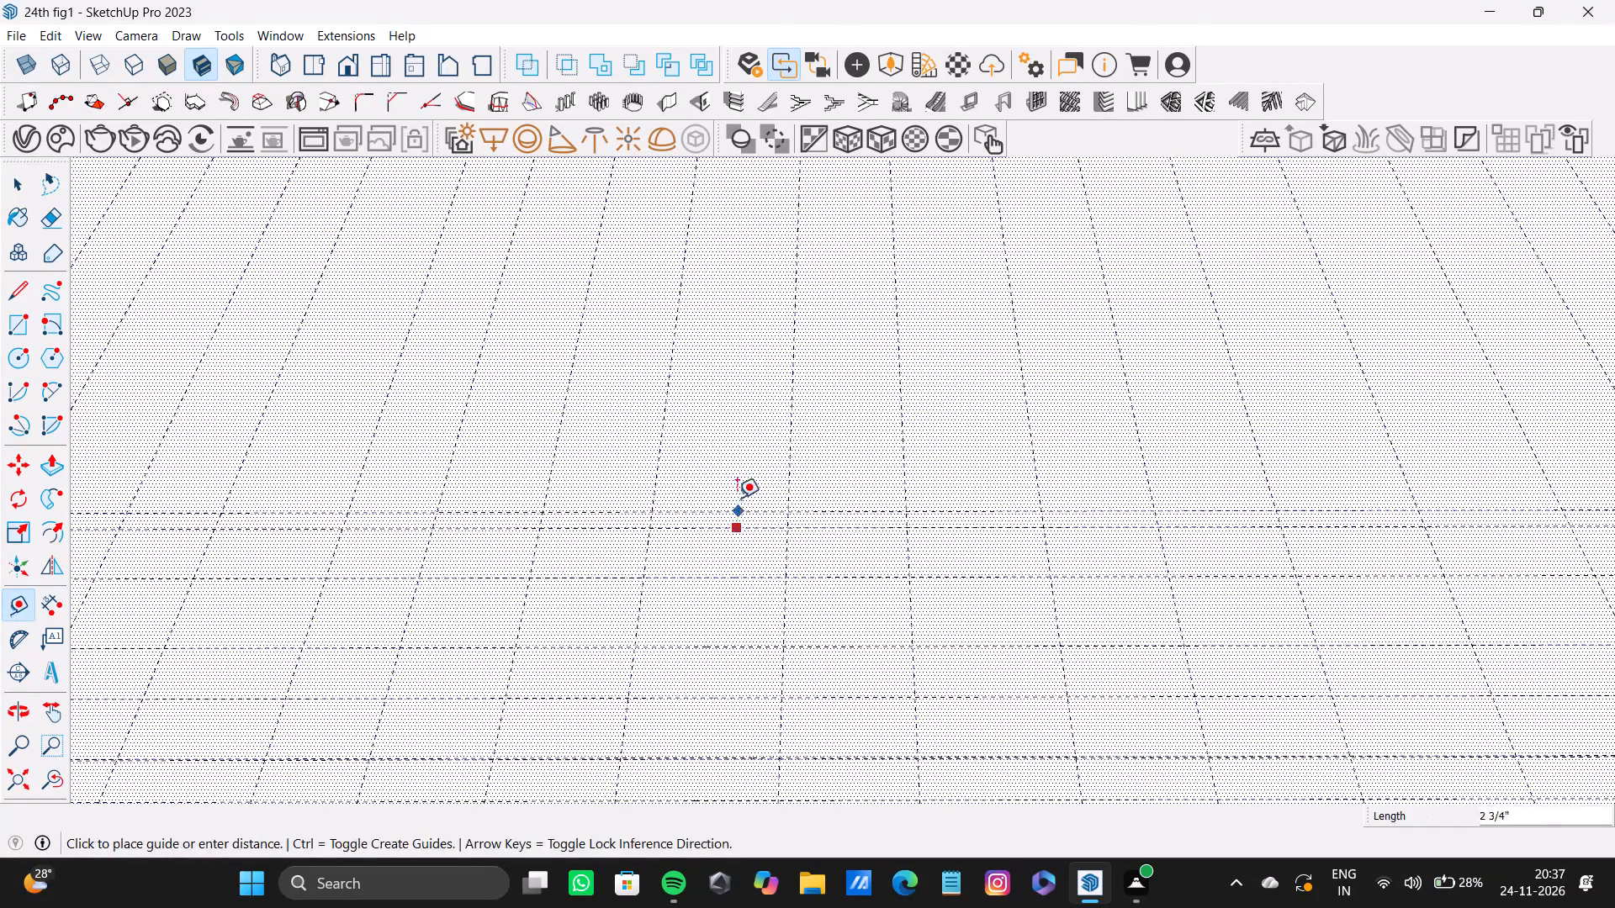
{"action": "double_click", "coordinate": [744, 473]}
{"action": "double_click", "coordinate": [752, 431]}
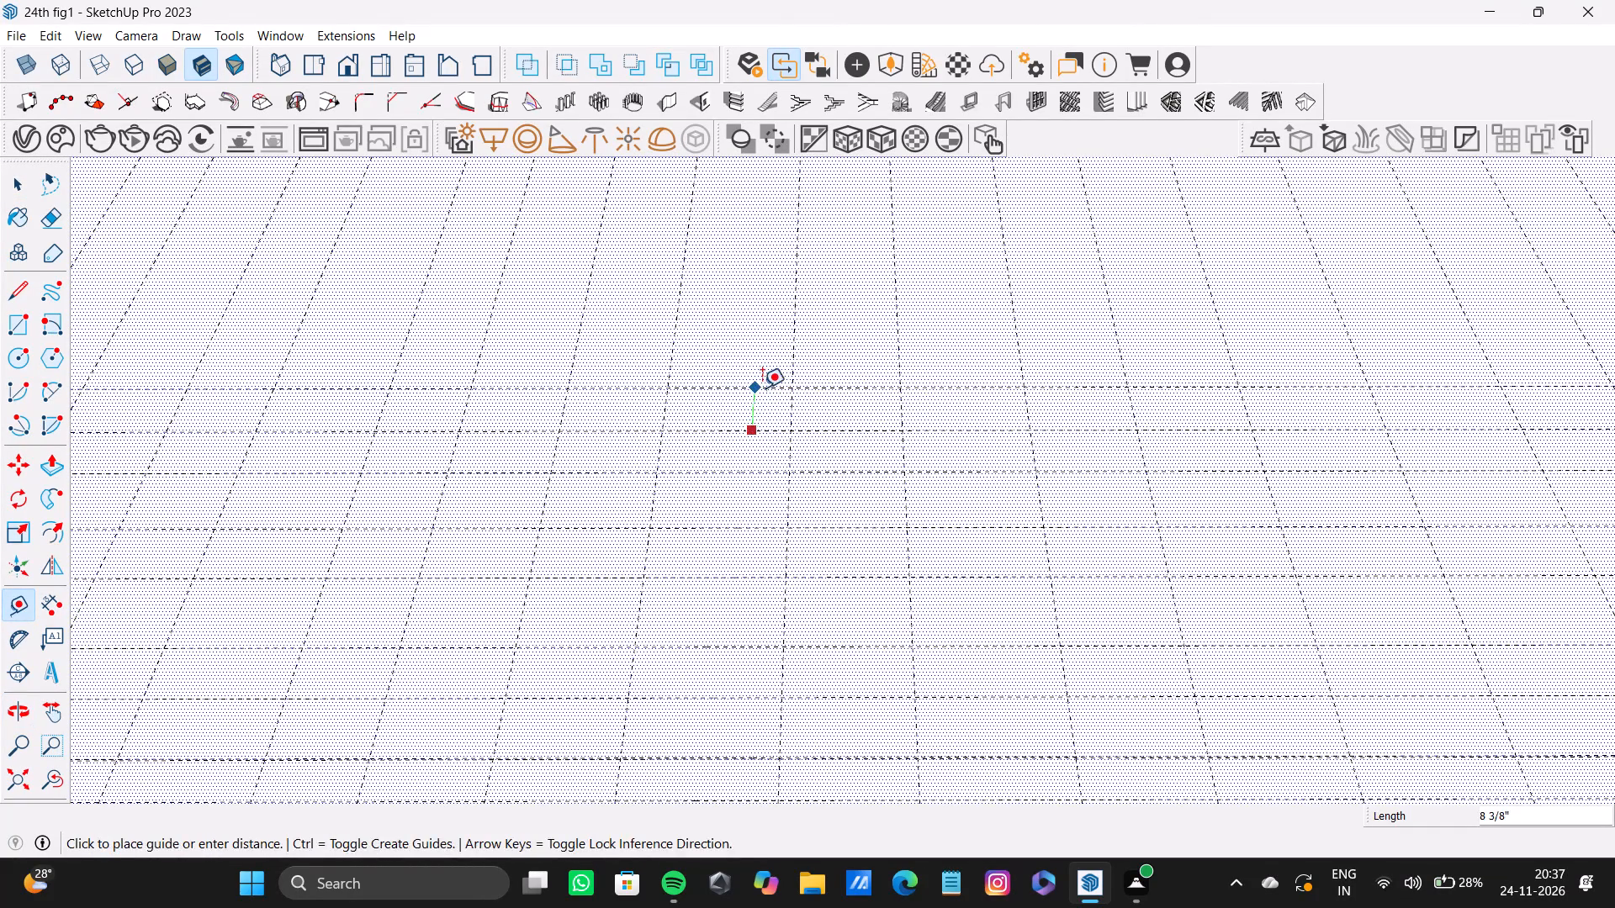
{"action": "double_click", "coordinate": [763, 387]}
{"action": "double_click", "coordinate": [767, 349]}
{"action": "left_click", "coordinate": [770, 306]}
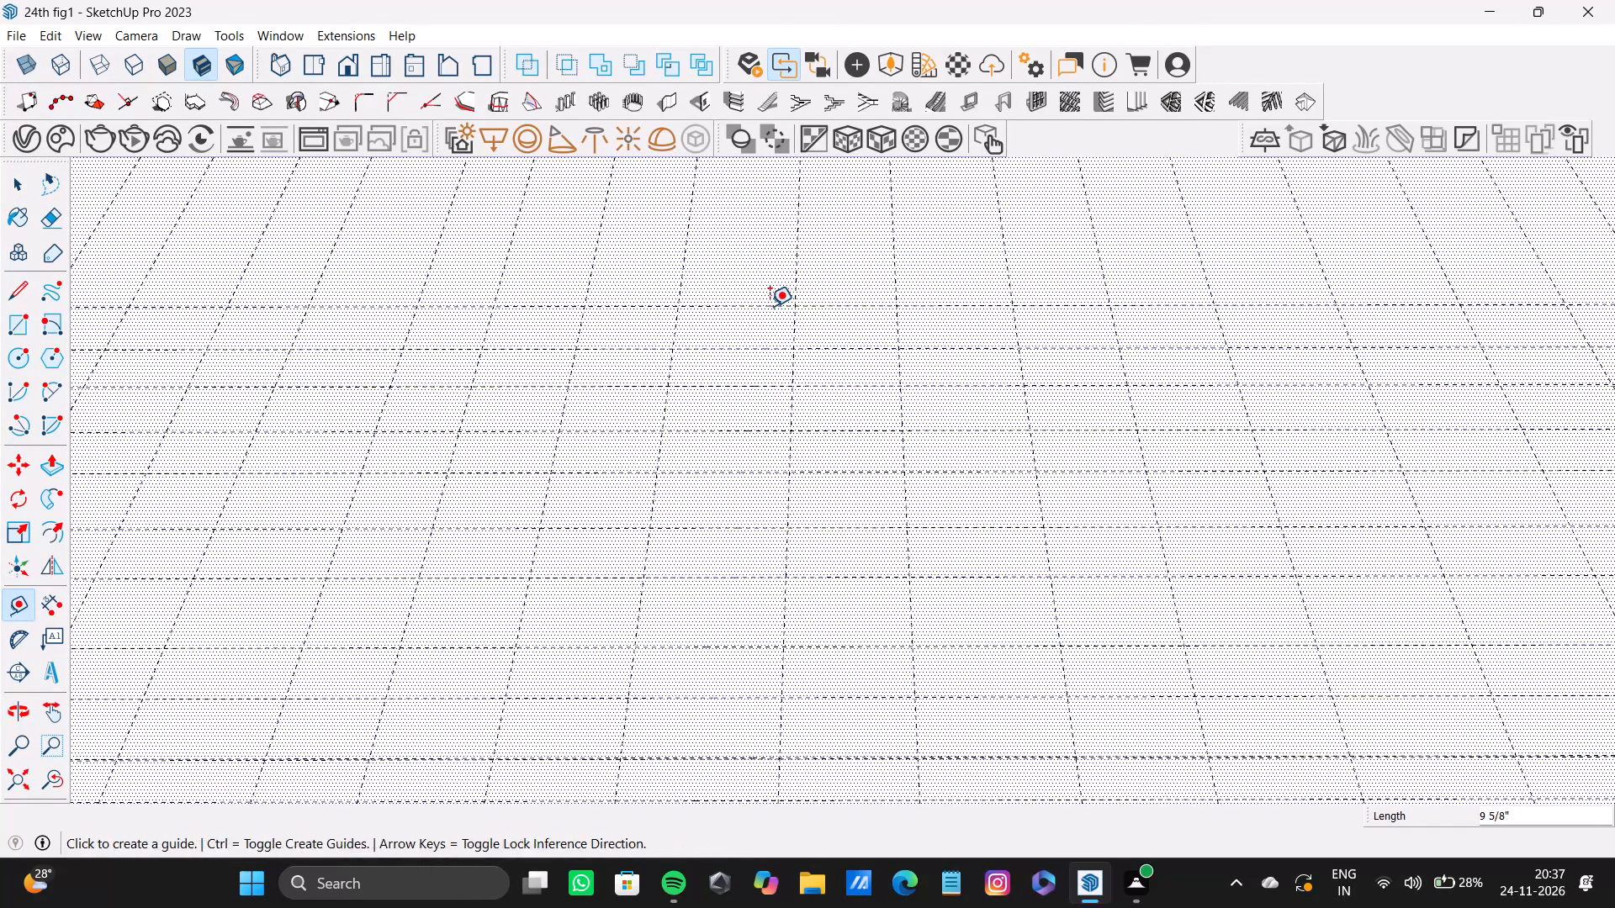
{"action": "left_click_drag", "start_coordinate": [770, 306], "coordinate": [769, 295]}
{"action": "left_click", "coordinate": [766, 253]}
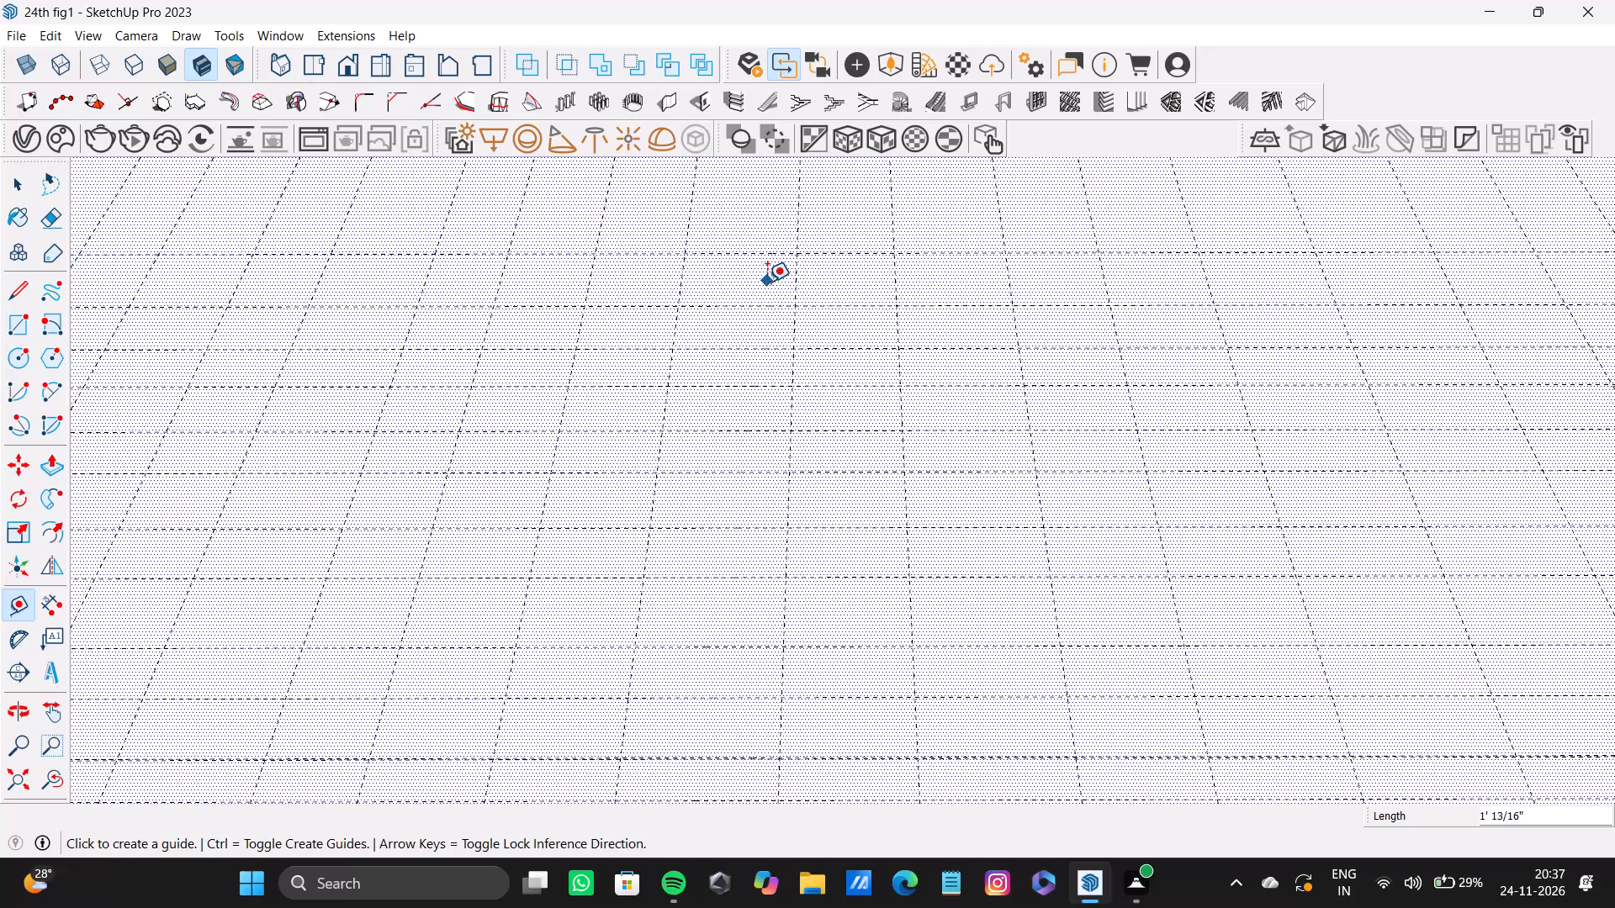
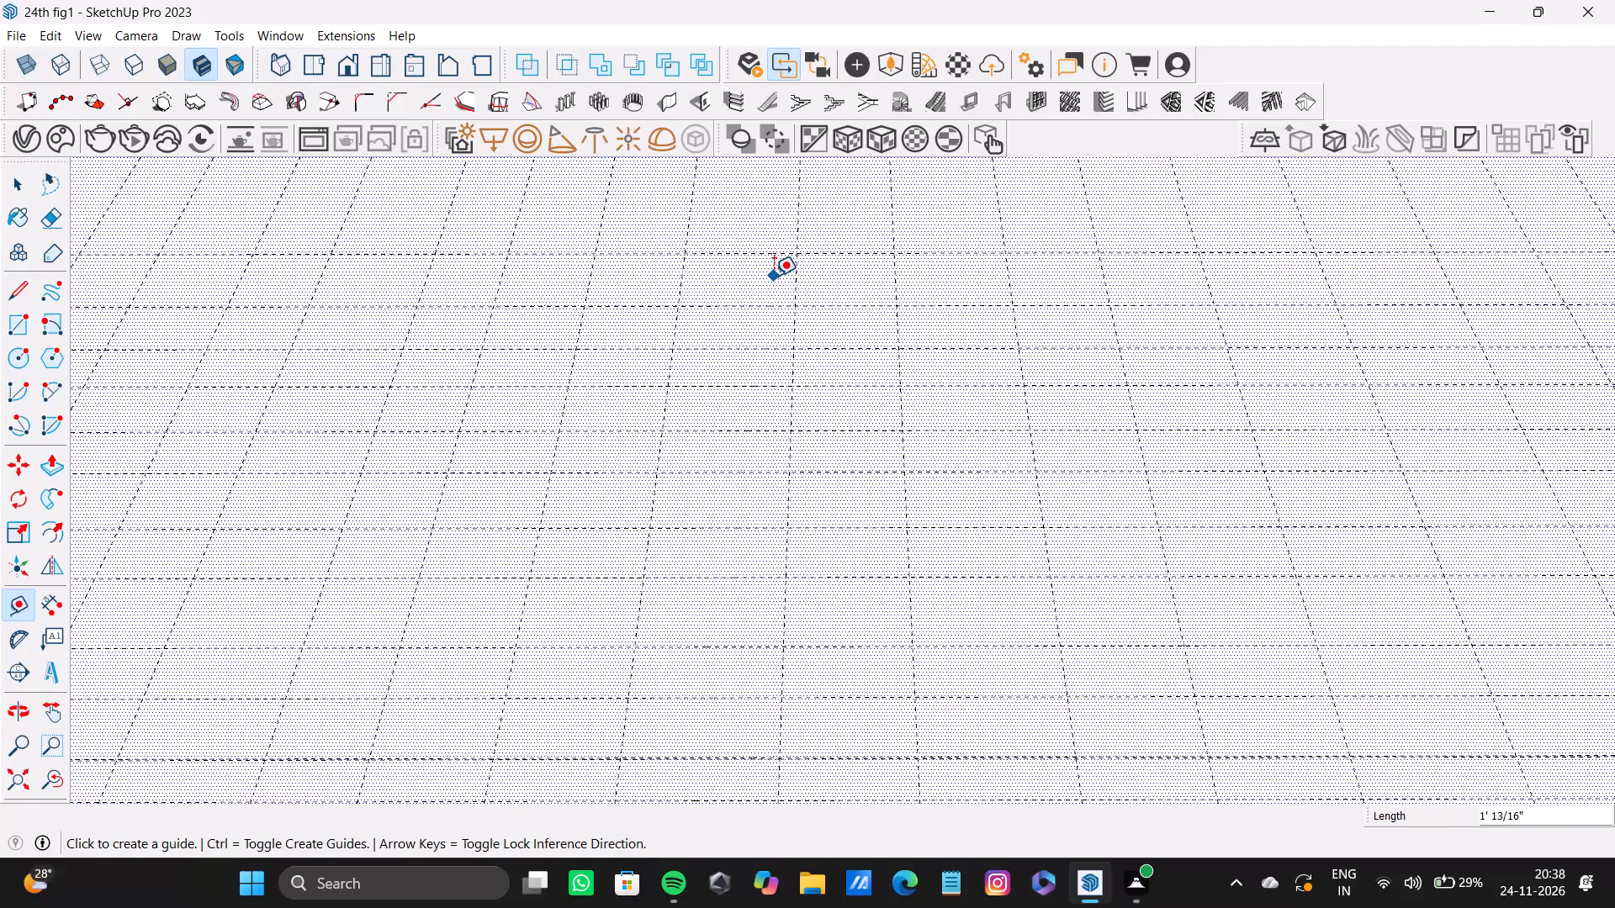
Add two infill crosswise guides in the wider gaps among the far ones, offset about 6 1/2" and 4 9/16".
{"action": "left_click", "coordinate": [749, 249]}
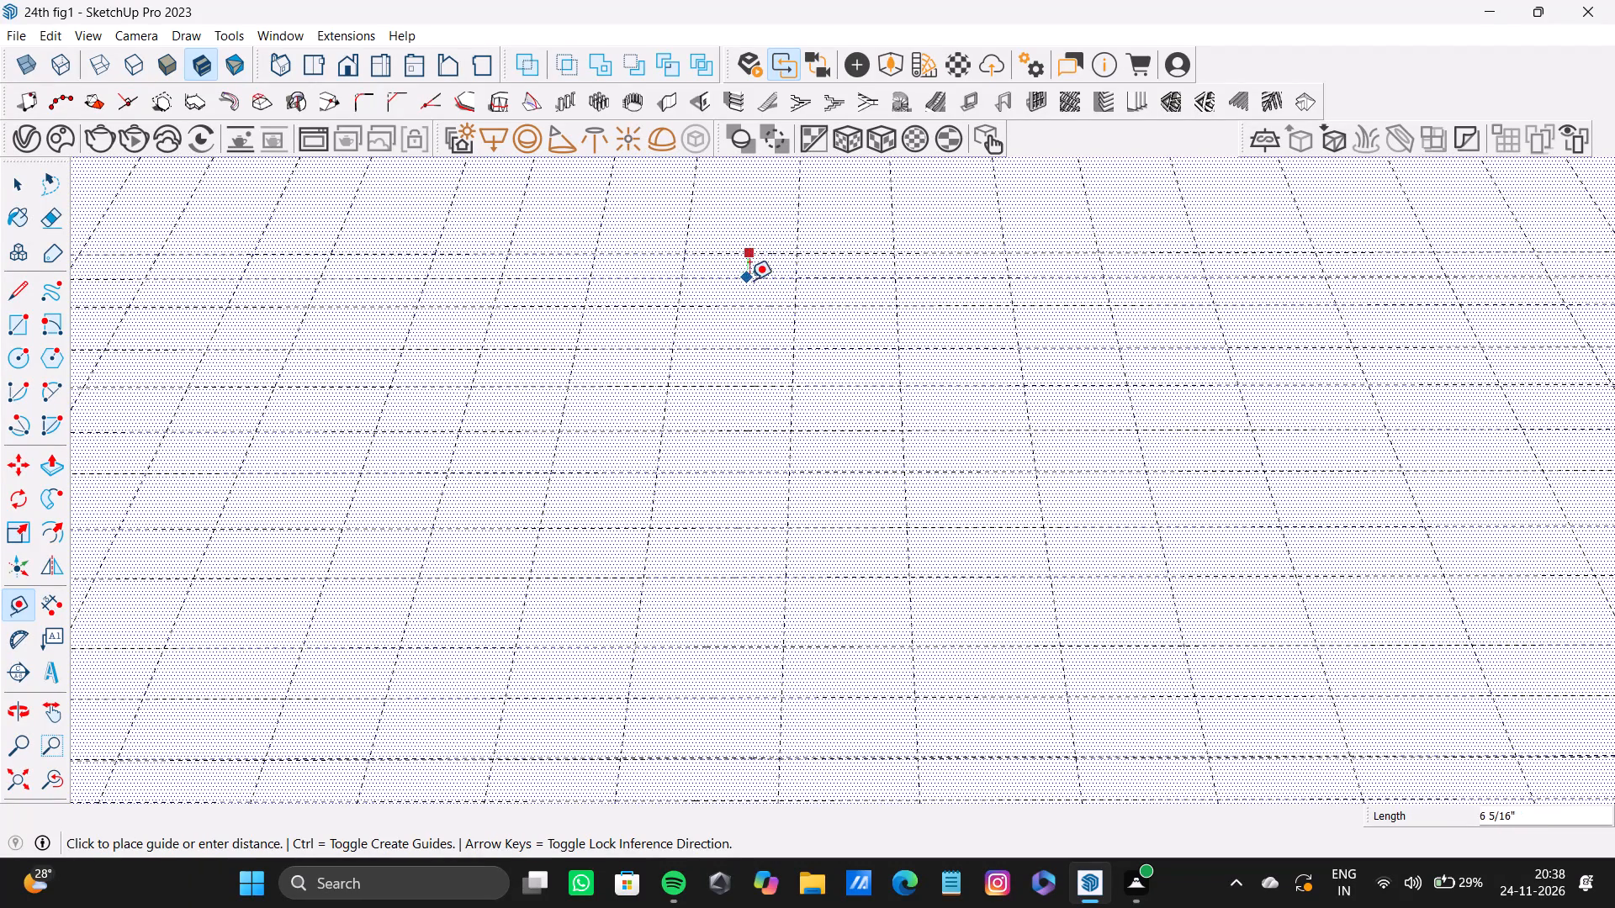
{"action": "left_click", "coordinate": [749, 280]}
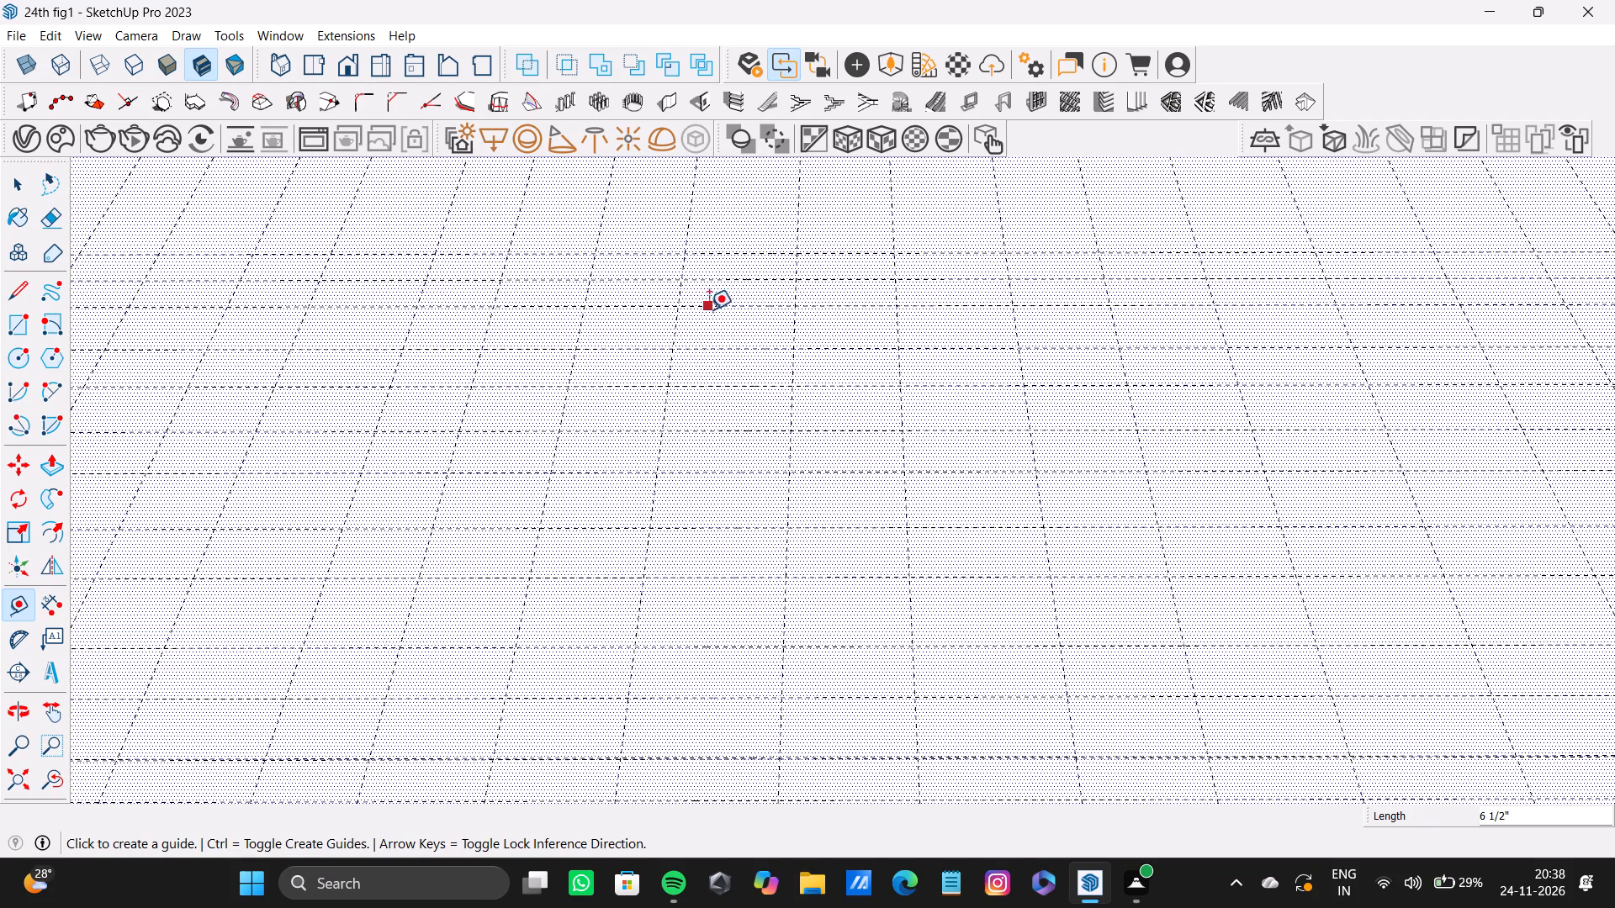
{"action": "left_click", "coordinate": [719, 304]}
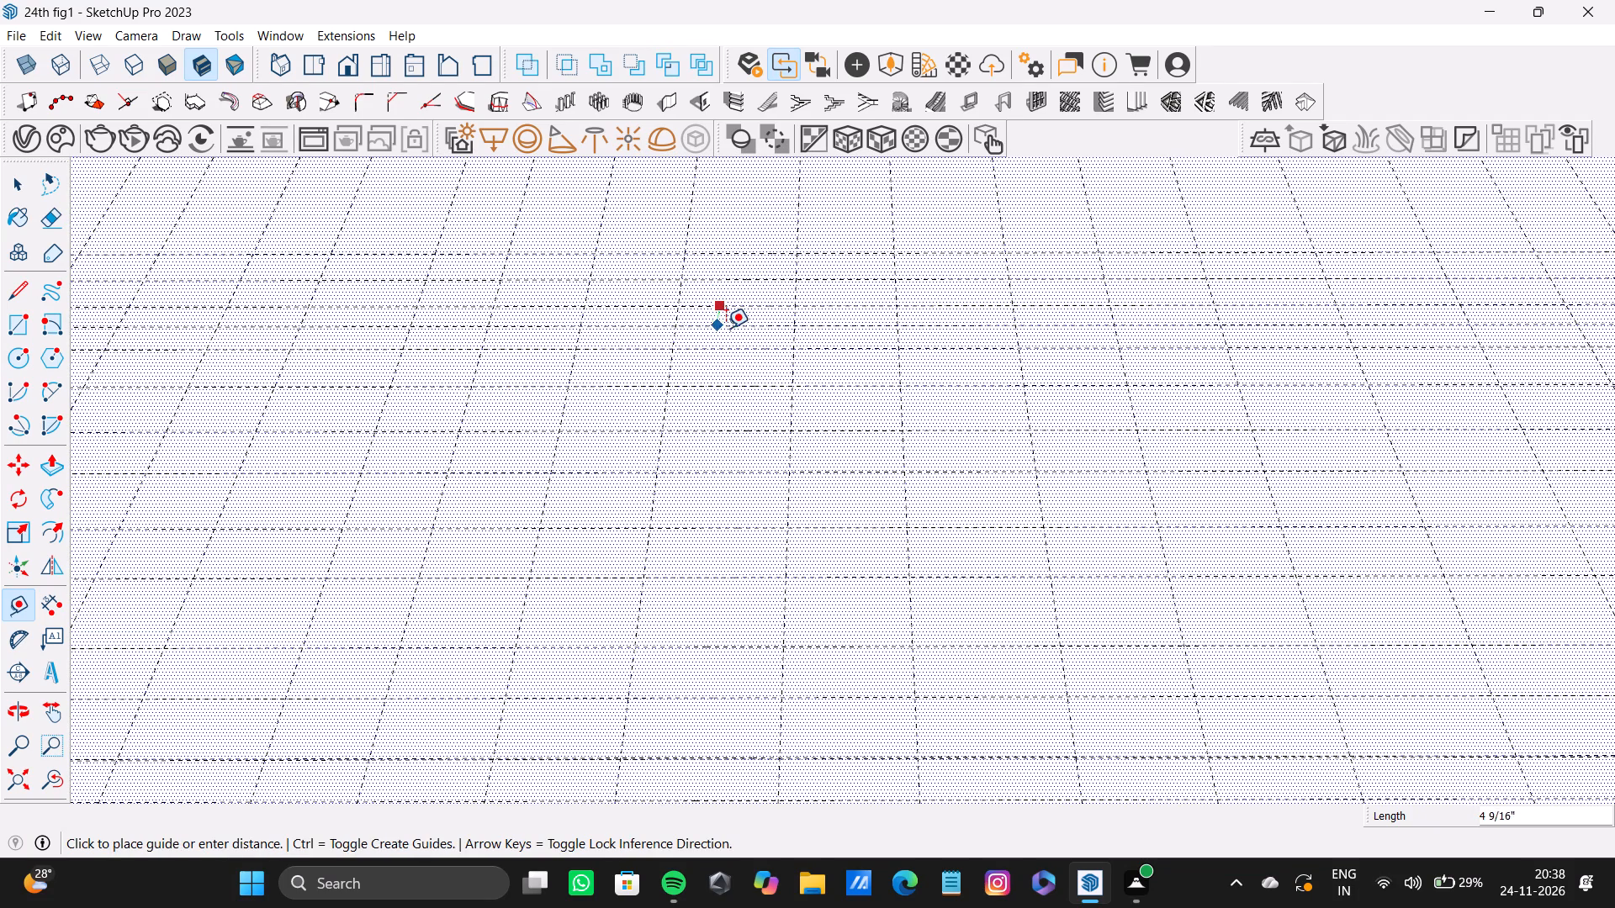
{"action": "left_click", "coordinate": [726, 328]}
Add four crosswise guides beyond the outermost one over the open slab, with the last offset about 7 5/8".
{"action": "scroll", "coordinate": [588, 339], "scroll_direction": "down", "scroll_amount": 4}
{"action": "middle_click_drag", "start_coordinate": [798, 360], "coordinate": [567, 461]}
{"action": "scroll", "coordinate": [555, 441], "scroll_direction": "down", "scroll_amount": 12}
{"action": "middle_click_drag", "start_coordinate": [574, 423], "coordinate": [355, 430]}
{"action": "scroll", "coordinate": [857, 501], "scroll_direction": "up", "scroll_amount": 9}
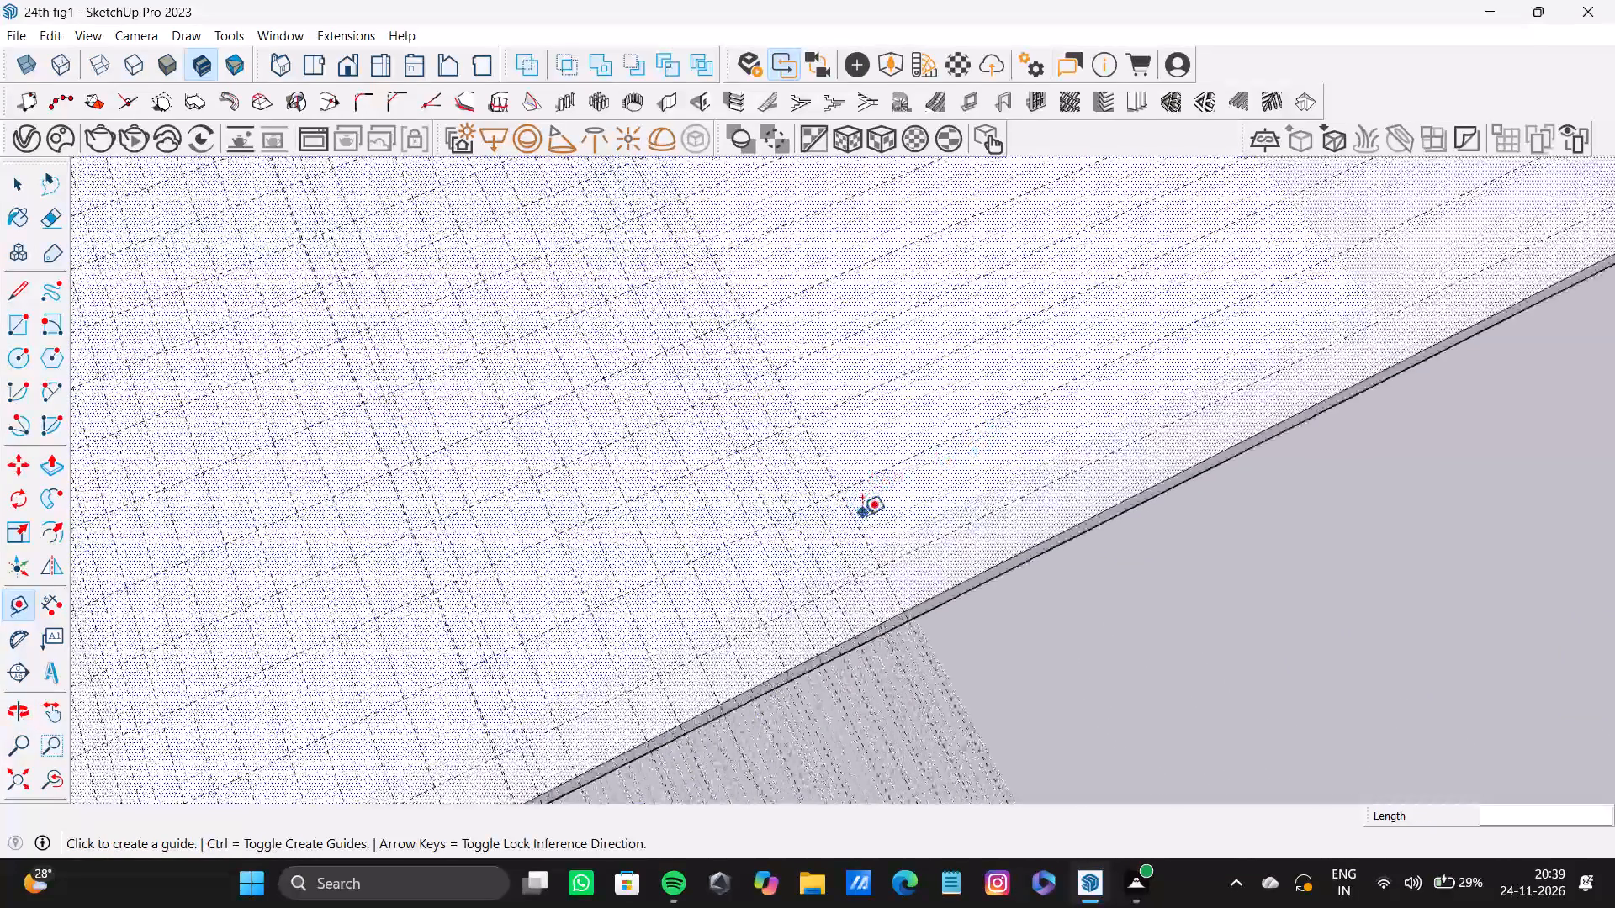
{"action": "left_click", "coordinate": [862, 531]}
{"action": "double_click", "coordinate": [887, 527]}
{"action": "double_click", "coordinate": [914, 515]}
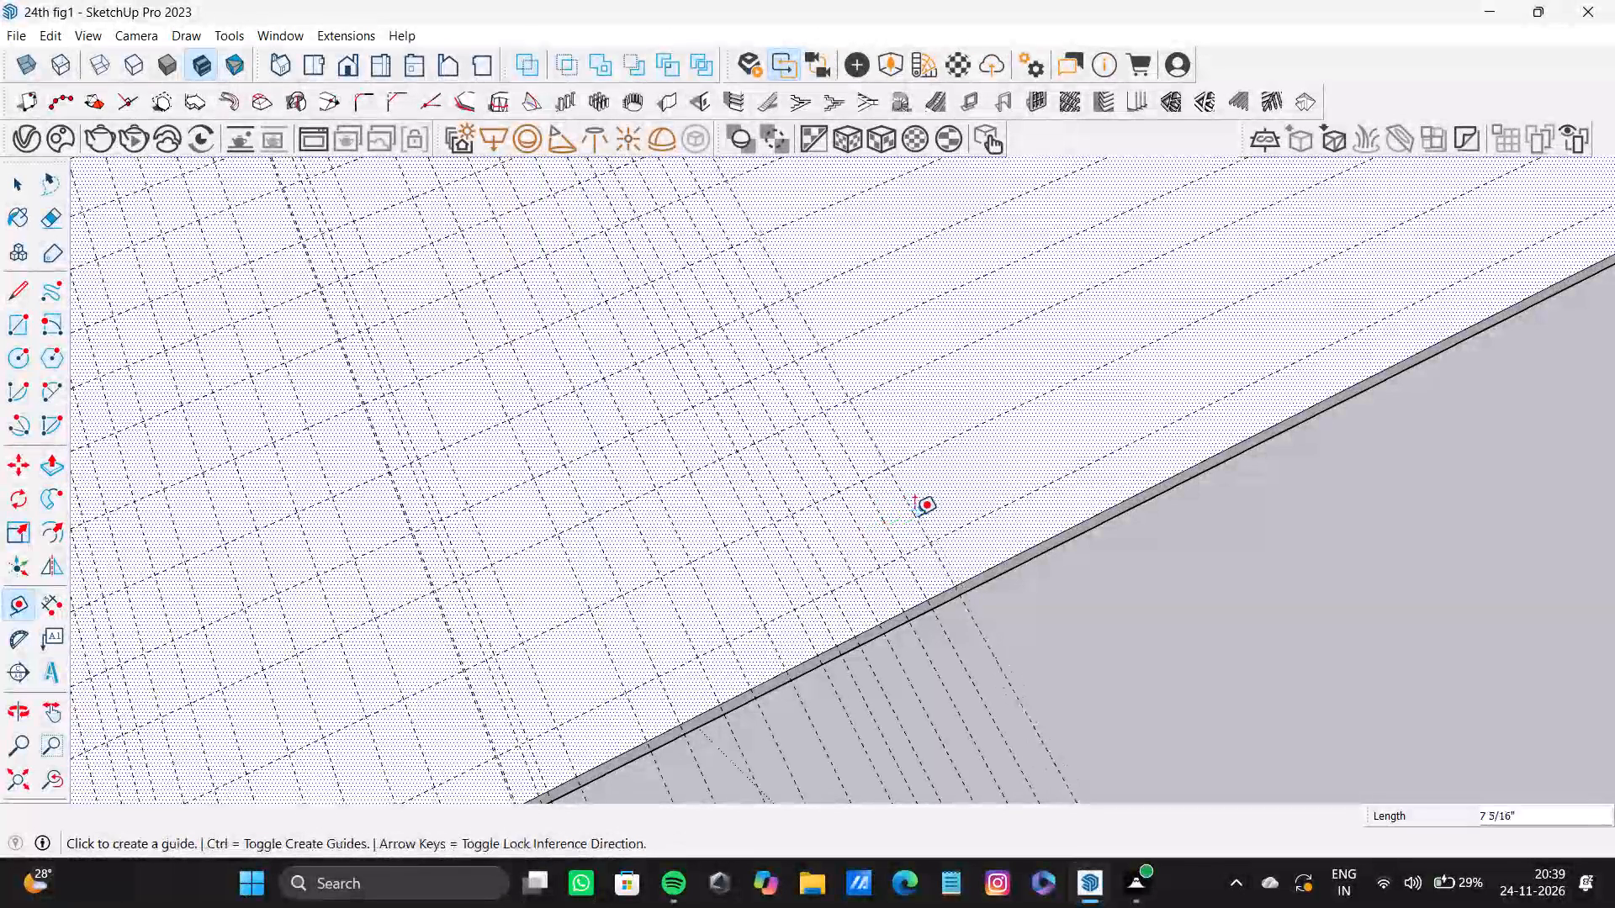
{"action": "double_click", "coordinate": [938, 509]}
{"action": "left_click", "coordinate": [972, 507]}
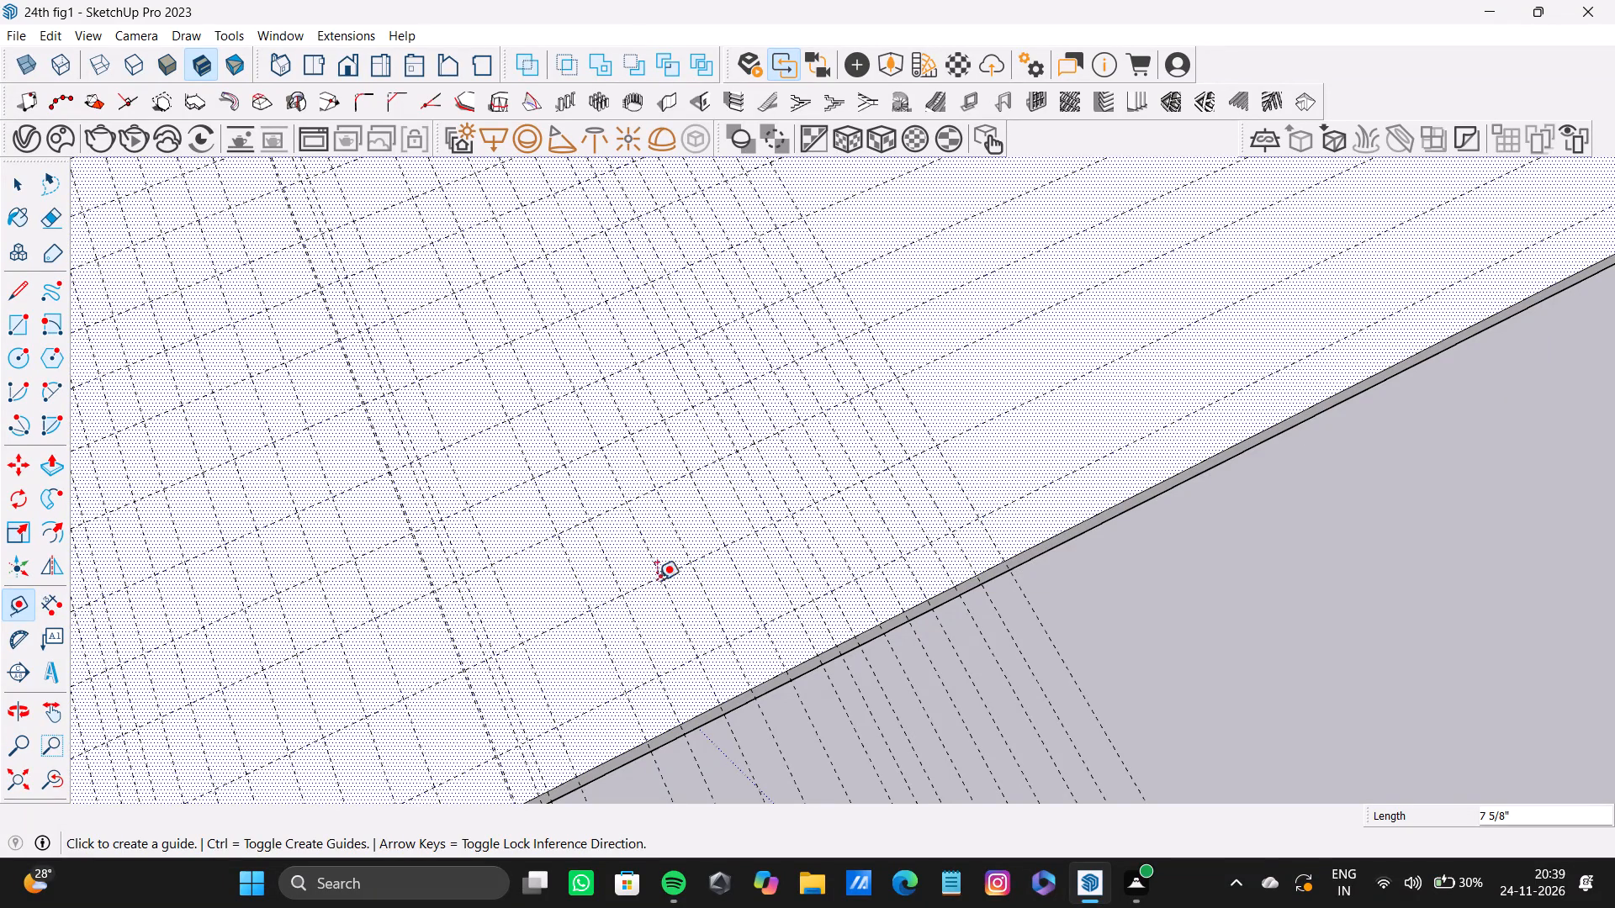
Add an infill guide in the wider gap several guides behind the outermost one, plus another offset about 2' 4 1/2" back.
{"action": "left_click", "coordinate": [600, 626]}
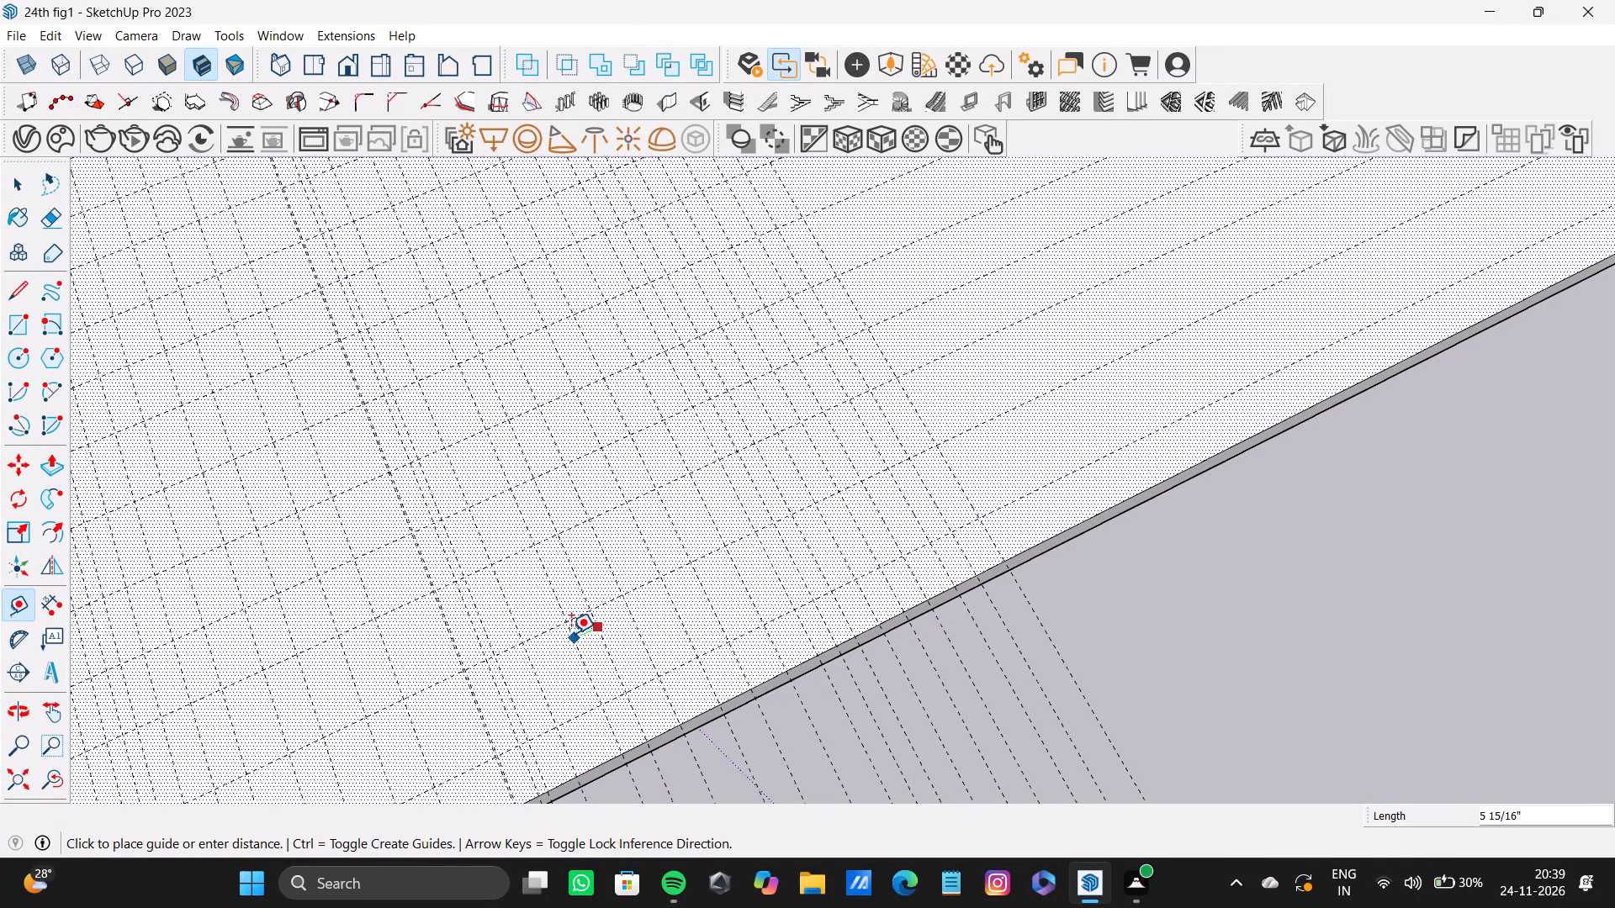
{"action": "left_click", "coordinate": [564, 636]}
{"action": "left_click", "coordinate": [565, 634]}
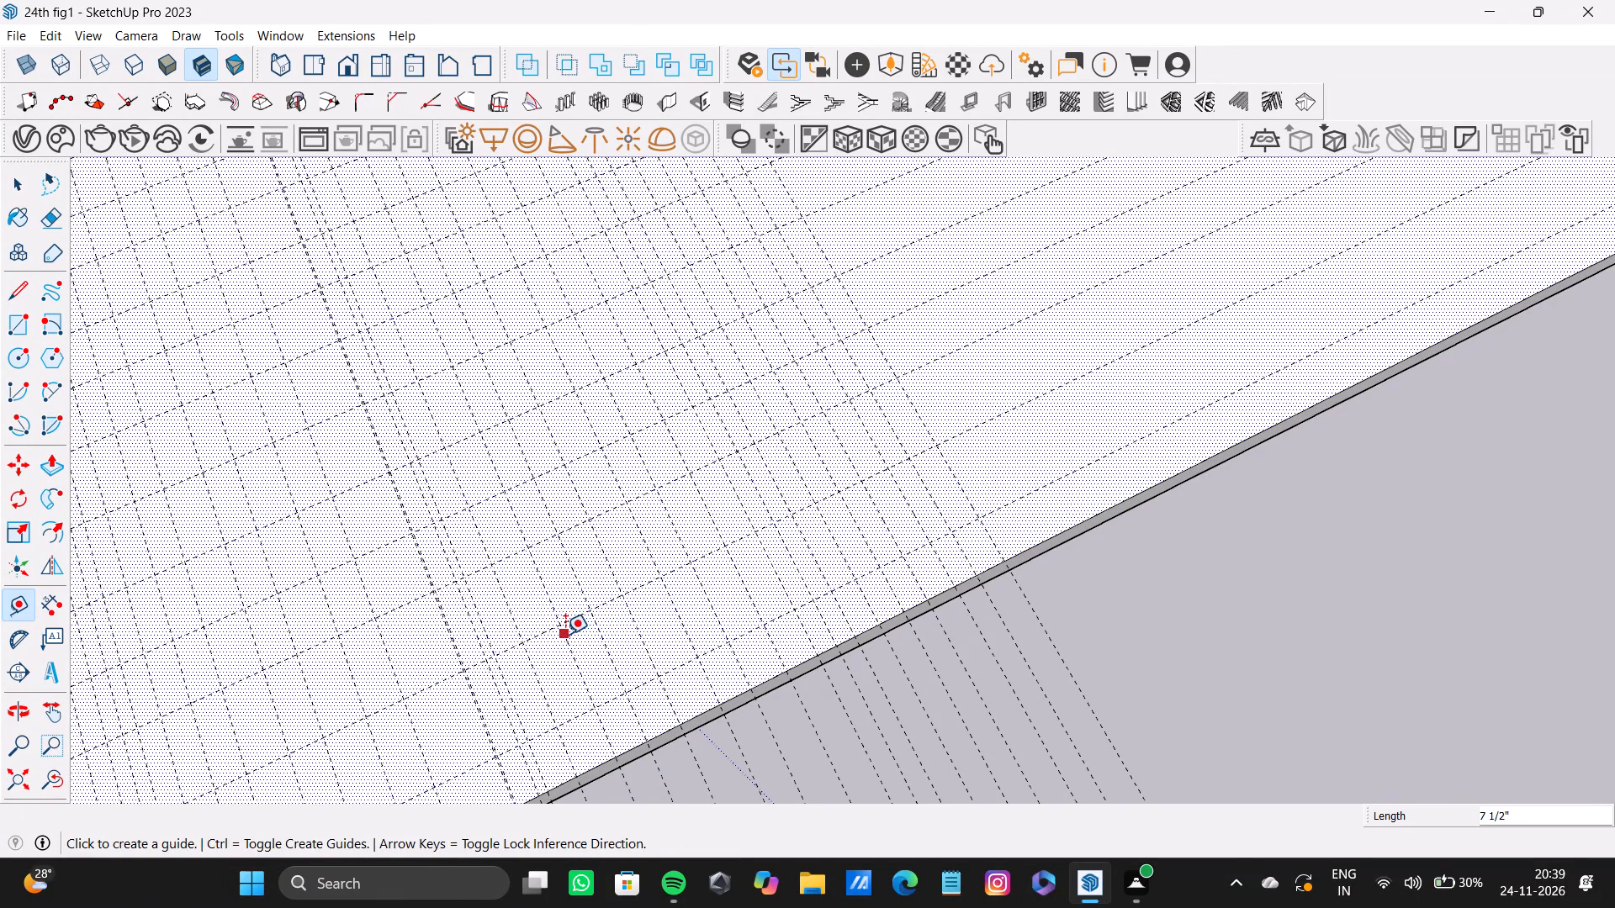
{"action": "left_click", "coordinate": [443, 682]}
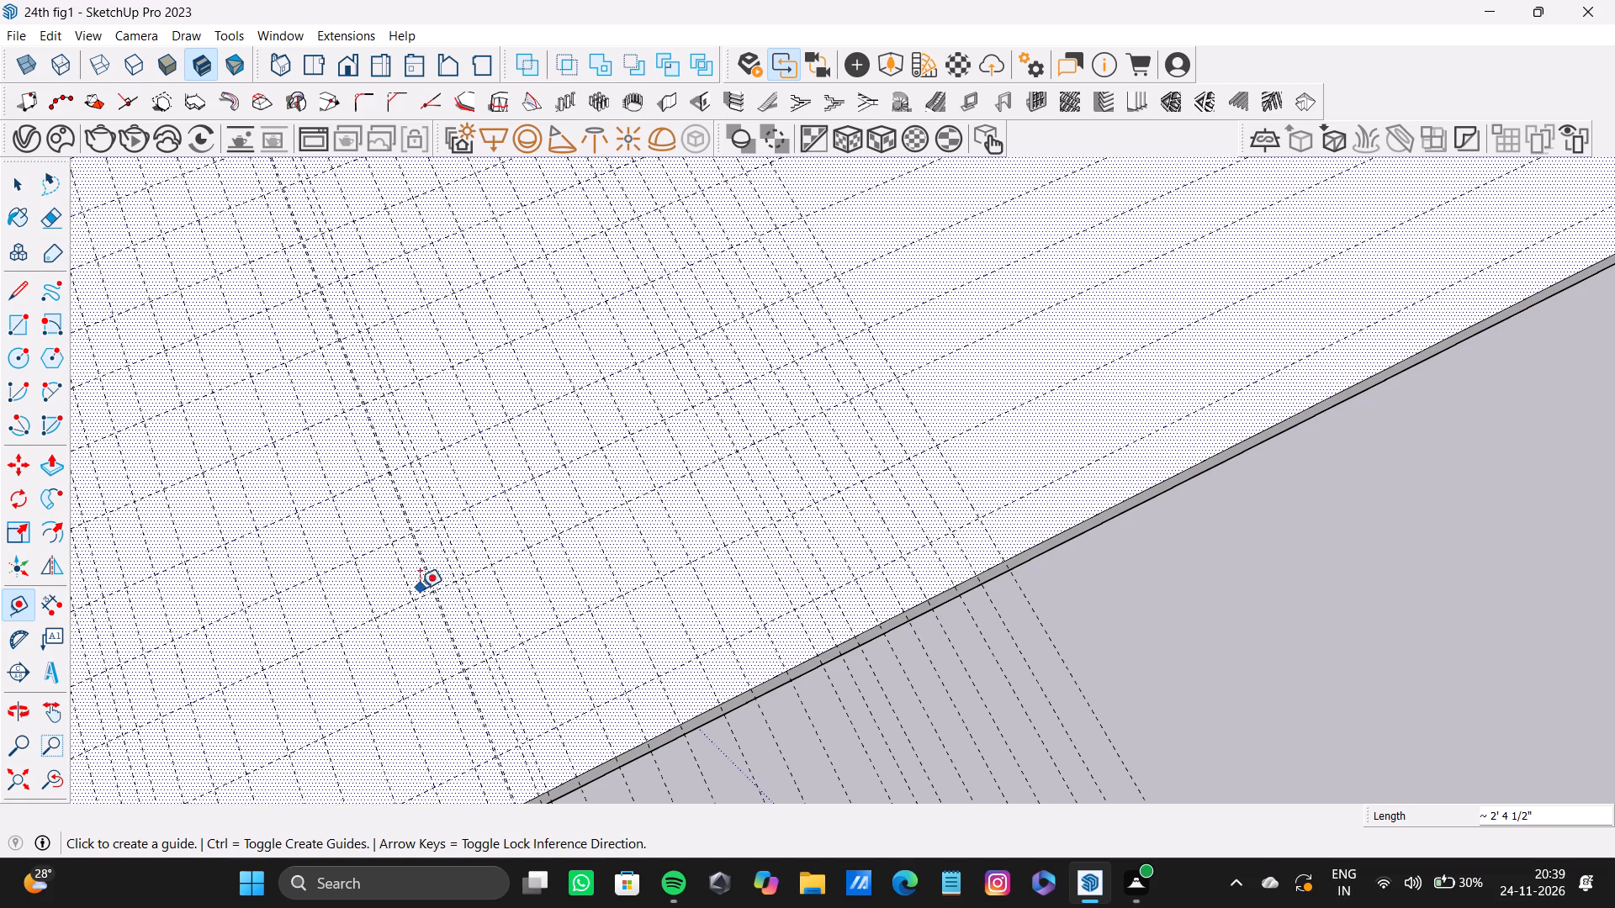
Extend the crosswise guides with five more beyond the outermost one, spaced roughly 6" to 8 1/4" apart.
{"action": "scroll", "coordinate": [405, 528], "scroll_direction": "down", "scroll_amount": 8}
{"action": "middle_click_drag", "start_coordinate": [607, 557], "coordinate": [417, 591]}
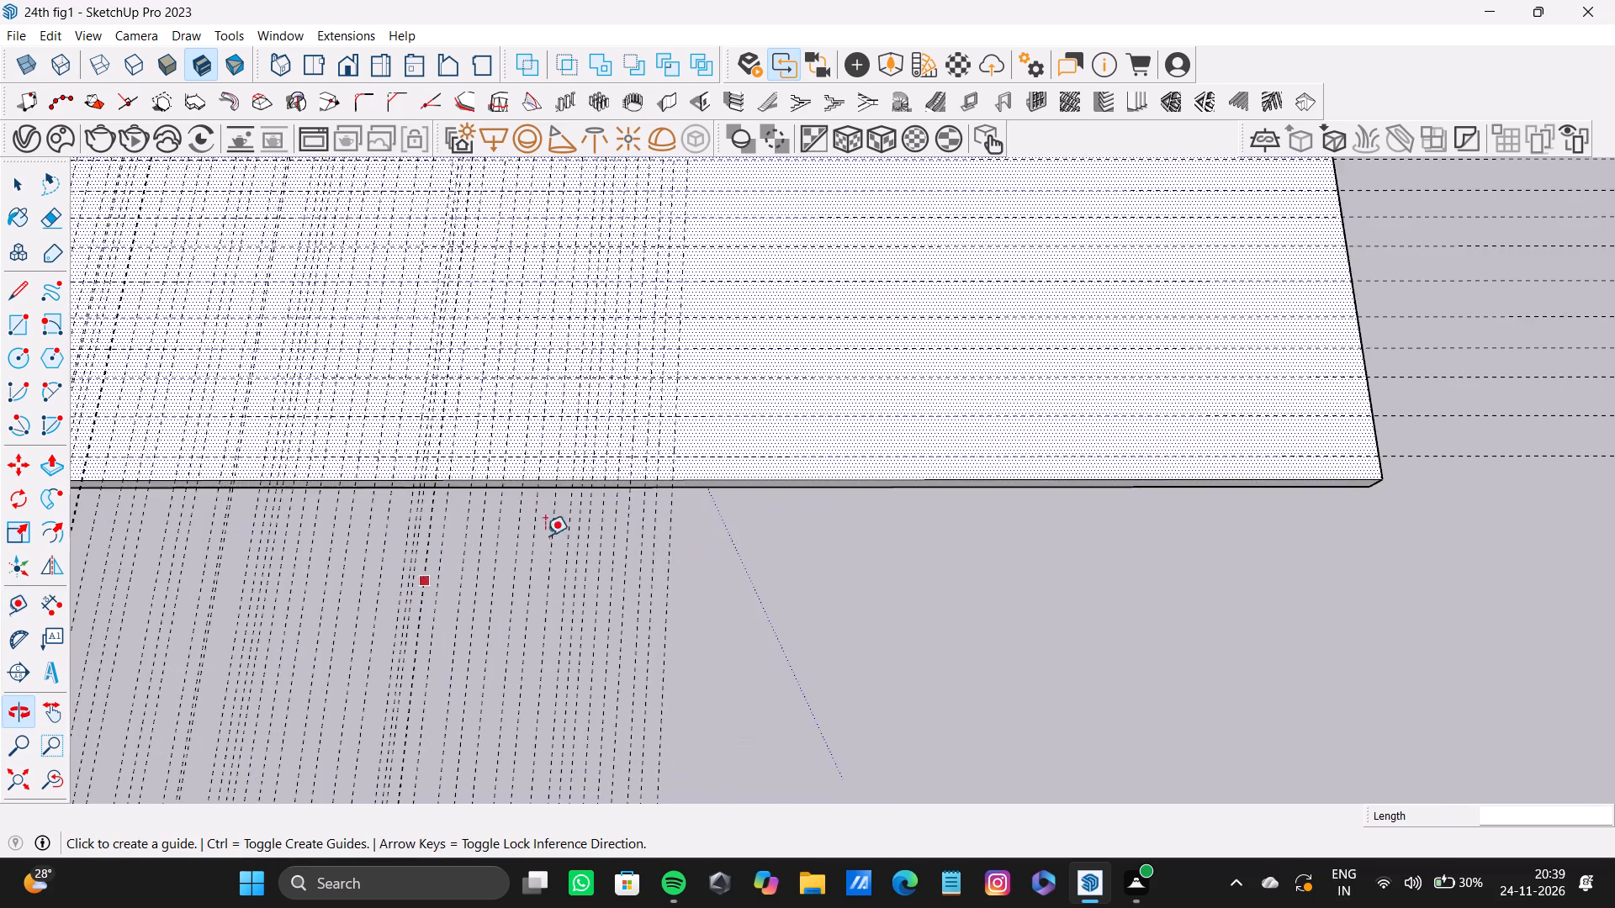
{"action": "scroll", "coordinate": [572, 520], "scroll_direction": "up", "scroll_amount": 3}
{"action": "scroll", "coordinate": [703, 383], "scroll_direction": "up", "scroll_amount": 5}
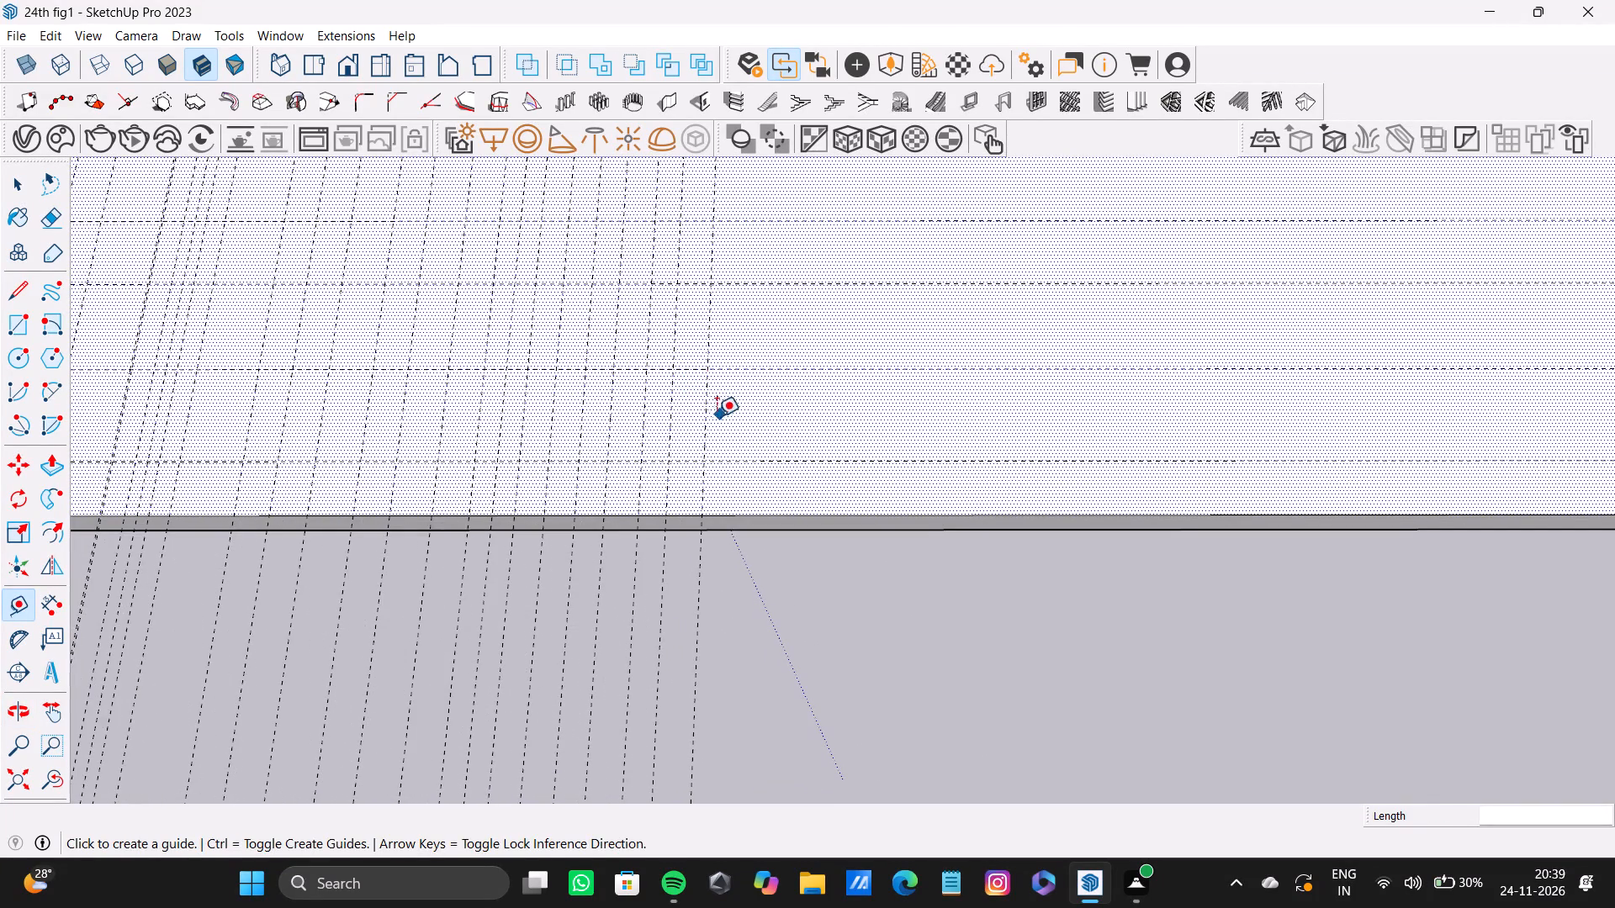
{"action": "left_click", "coordinate": [703, 423]}
{"action": "double_click", "coordinate": [732, 423]}
{"action": "left_click", "coordinate": [759, 427]}
{"action": "left_click_drag", "start_coordinate": [759, 427], "coordinate": [760, 427]}
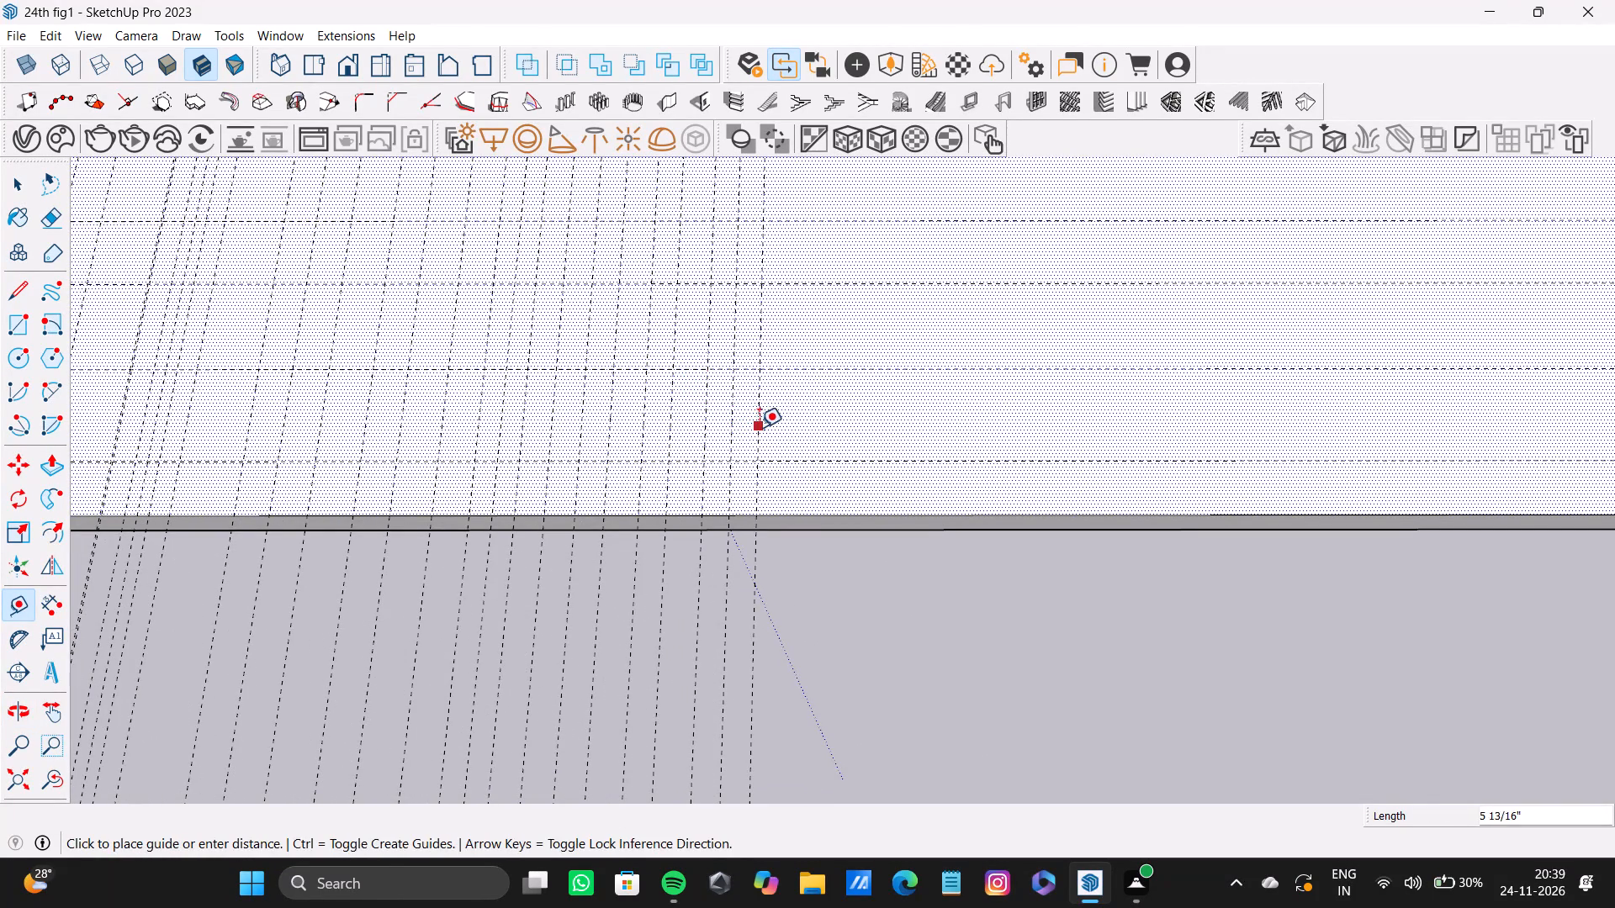
{"action": "left_click_drag", "start_coordinate": [760, 427], "coordinate": [766, 425]}
{"action": "double_click", "coordinate": [786, 428]}
{"action": "double_click", "coordinate": [824, 431]}
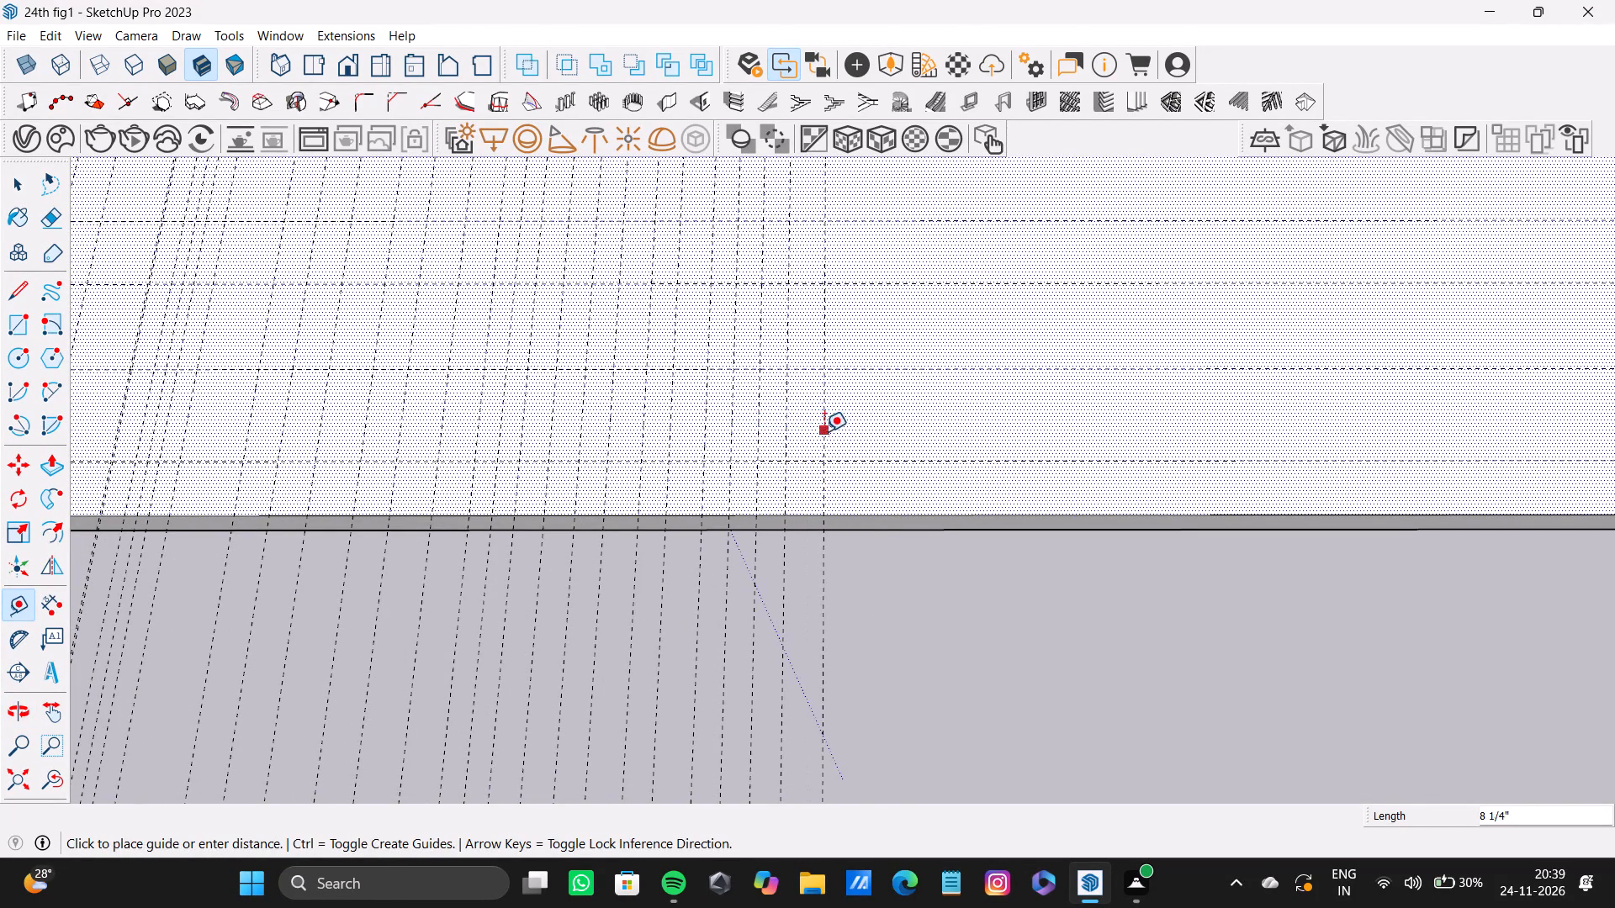
{"action": "left_click", "coordinate": [859, 446]}
Add five more crosswise guides beyond the outermost one, with the third offset about 7 5/16" and the last about 5".
{"action": "left_click", "coordinate": [858, 446]}
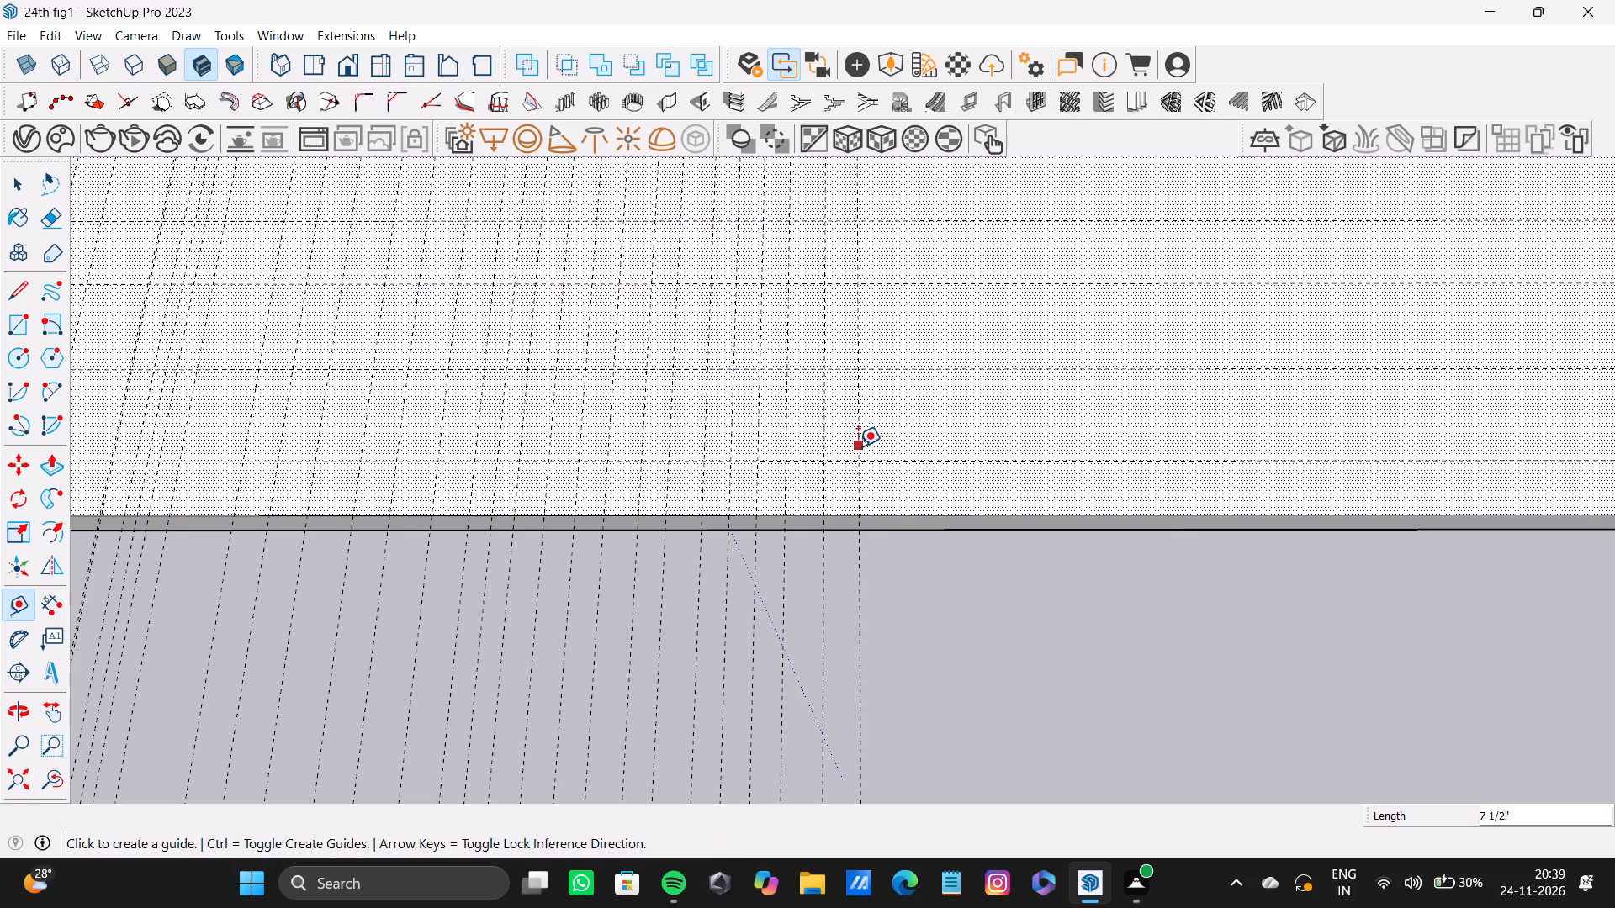
{"action": "double_click", "coordinate": [901, 437]}
{"action": "double_click", "coordinate": [937, 433]}
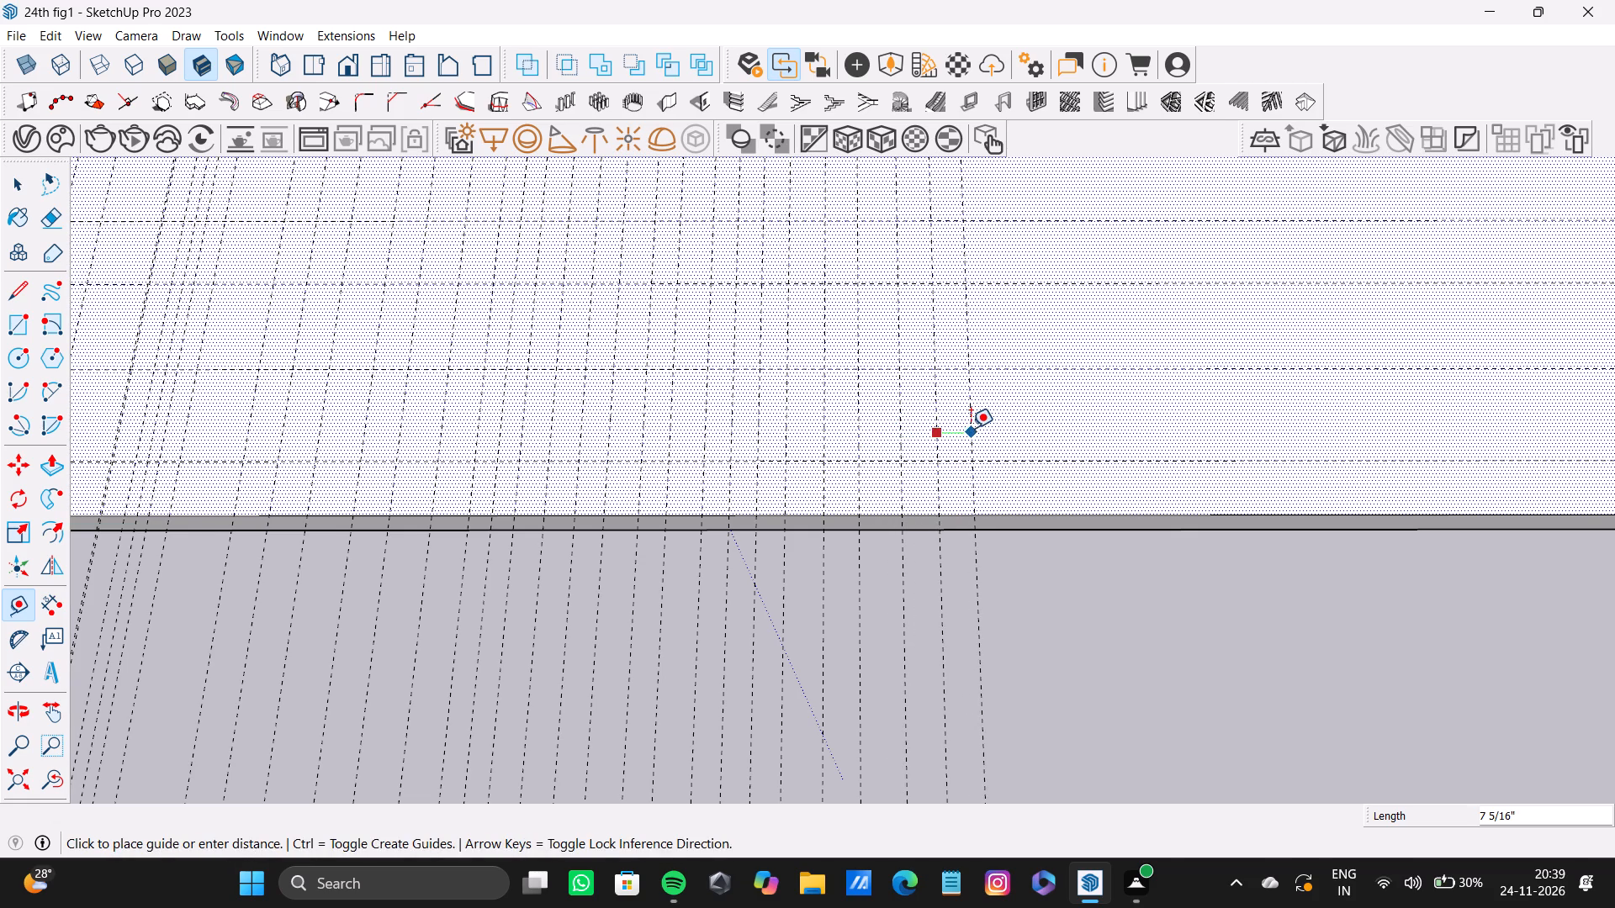
{"action": "double_click", "coordinate": [971, 428]}
{"action": "double_click", "coordinate": [993, 422]}
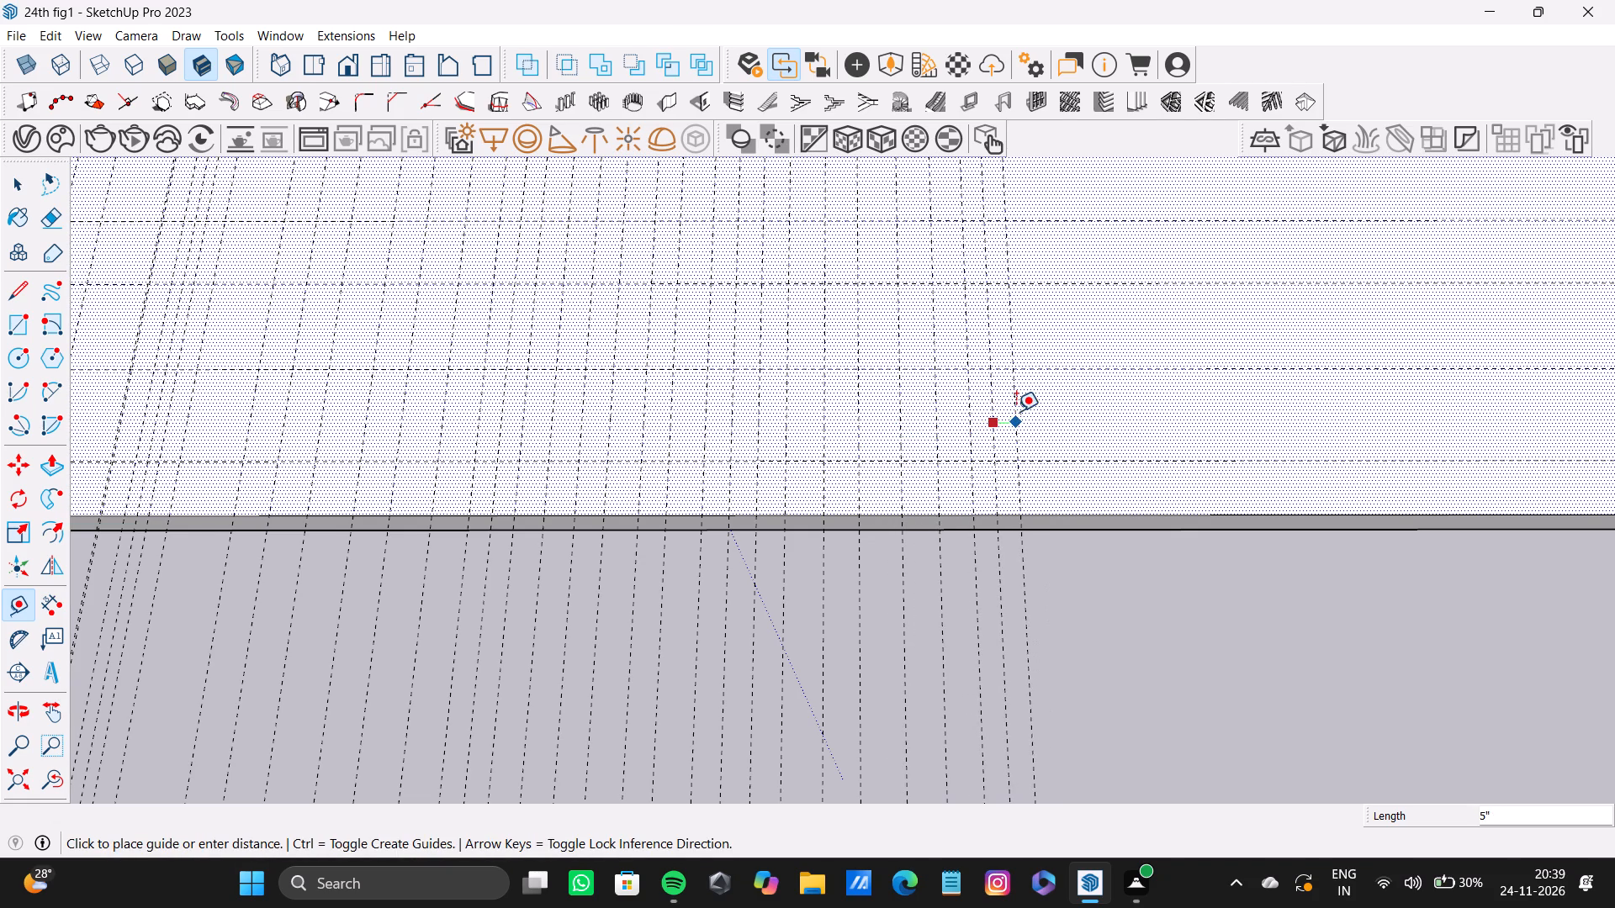
{"action": "left_click", "coordinate": [1016, 411]}
Continue with seven more crosswise guides across the open slab, including closer ones offset about 5" and 4 7/8".
{"action": "left_click_drag", "start_coordinate": [1016, 411], "coordinate": [1029, 409]}
{"action": "double_click", "coordinate": [1048, 411]}
{"action": "double_click", "coordinate": [1088, 410]}
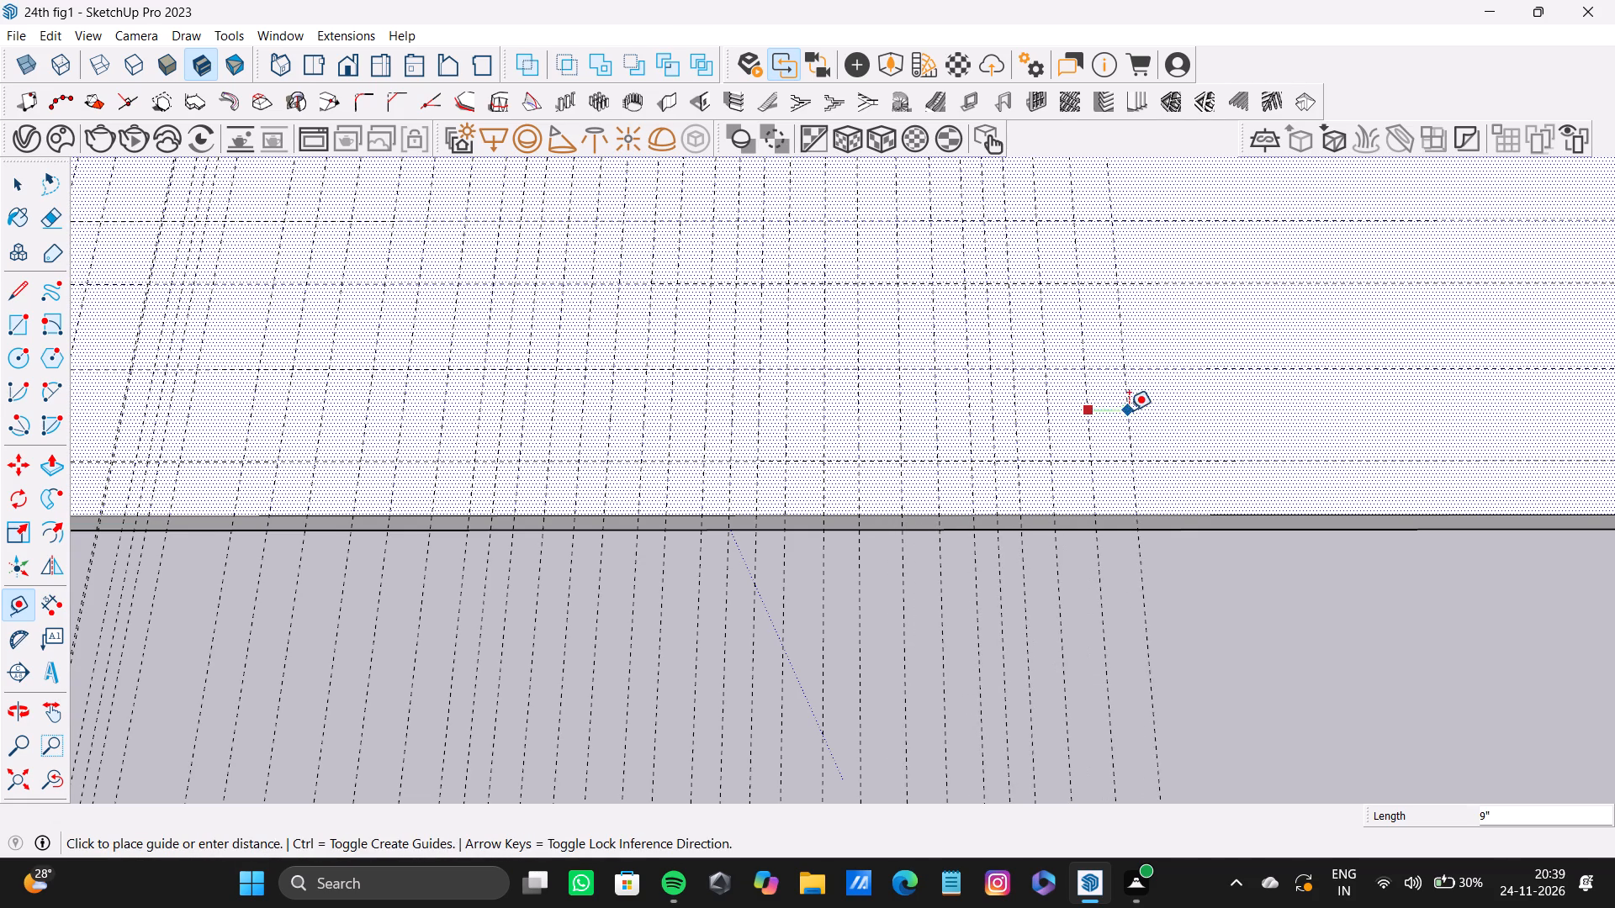
{"action": "left_click", "coordinate": [1118, 408]}
{"action": "left_click", "coordinate": [1118, 408]}
{"action": "double_click", "coordinate": [1141, 408]}
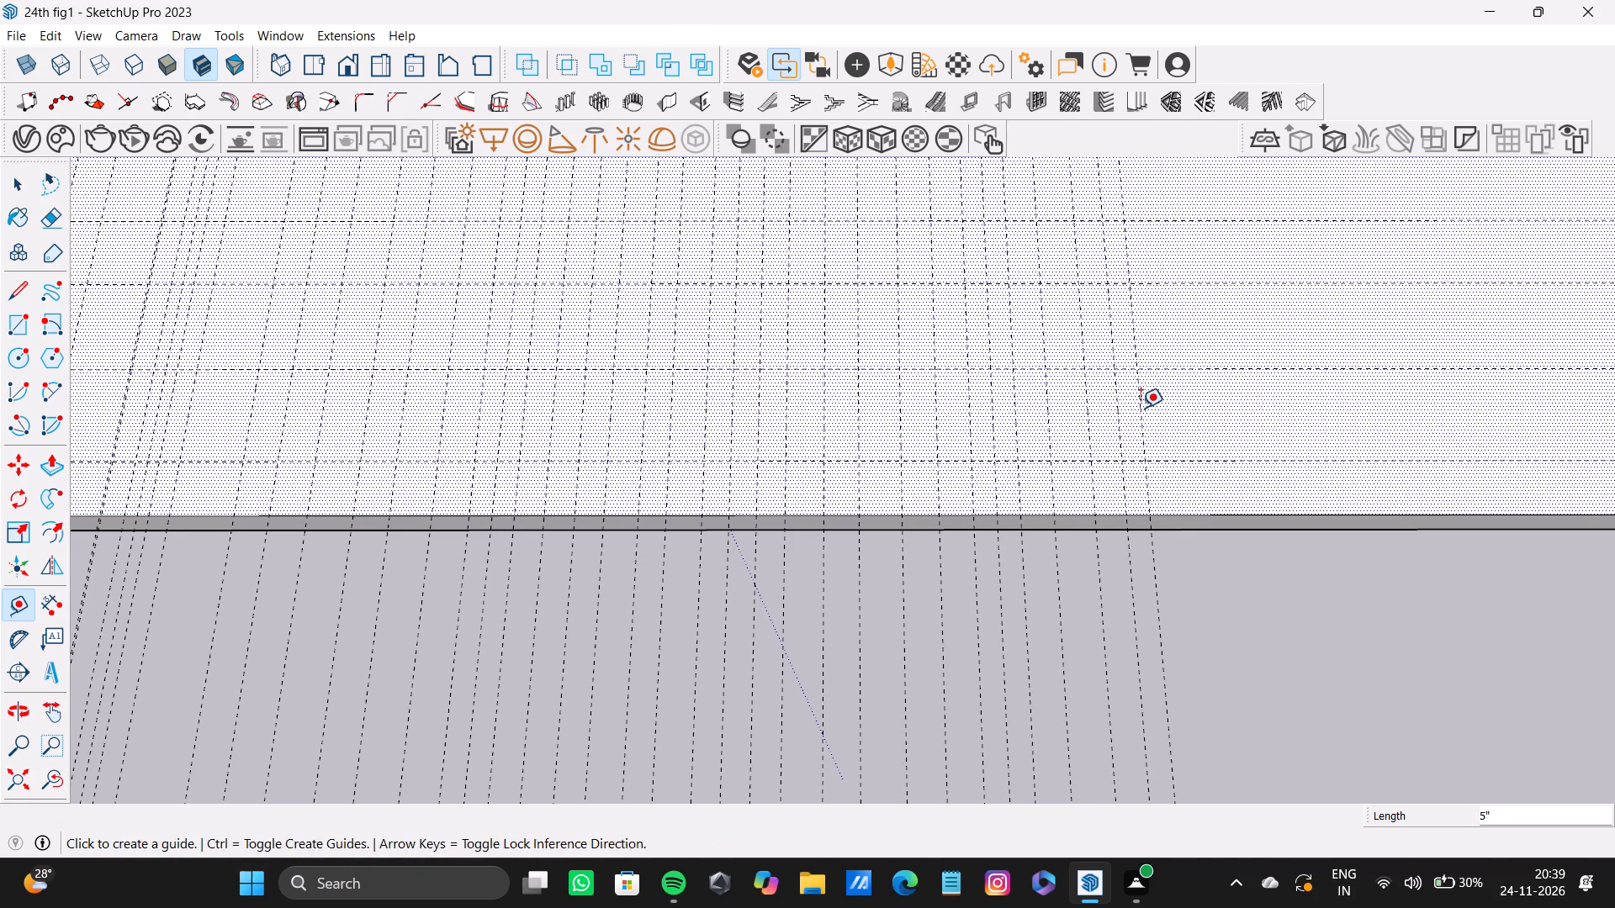
{"action": "double_click", "coordinate": [1173, 404]}
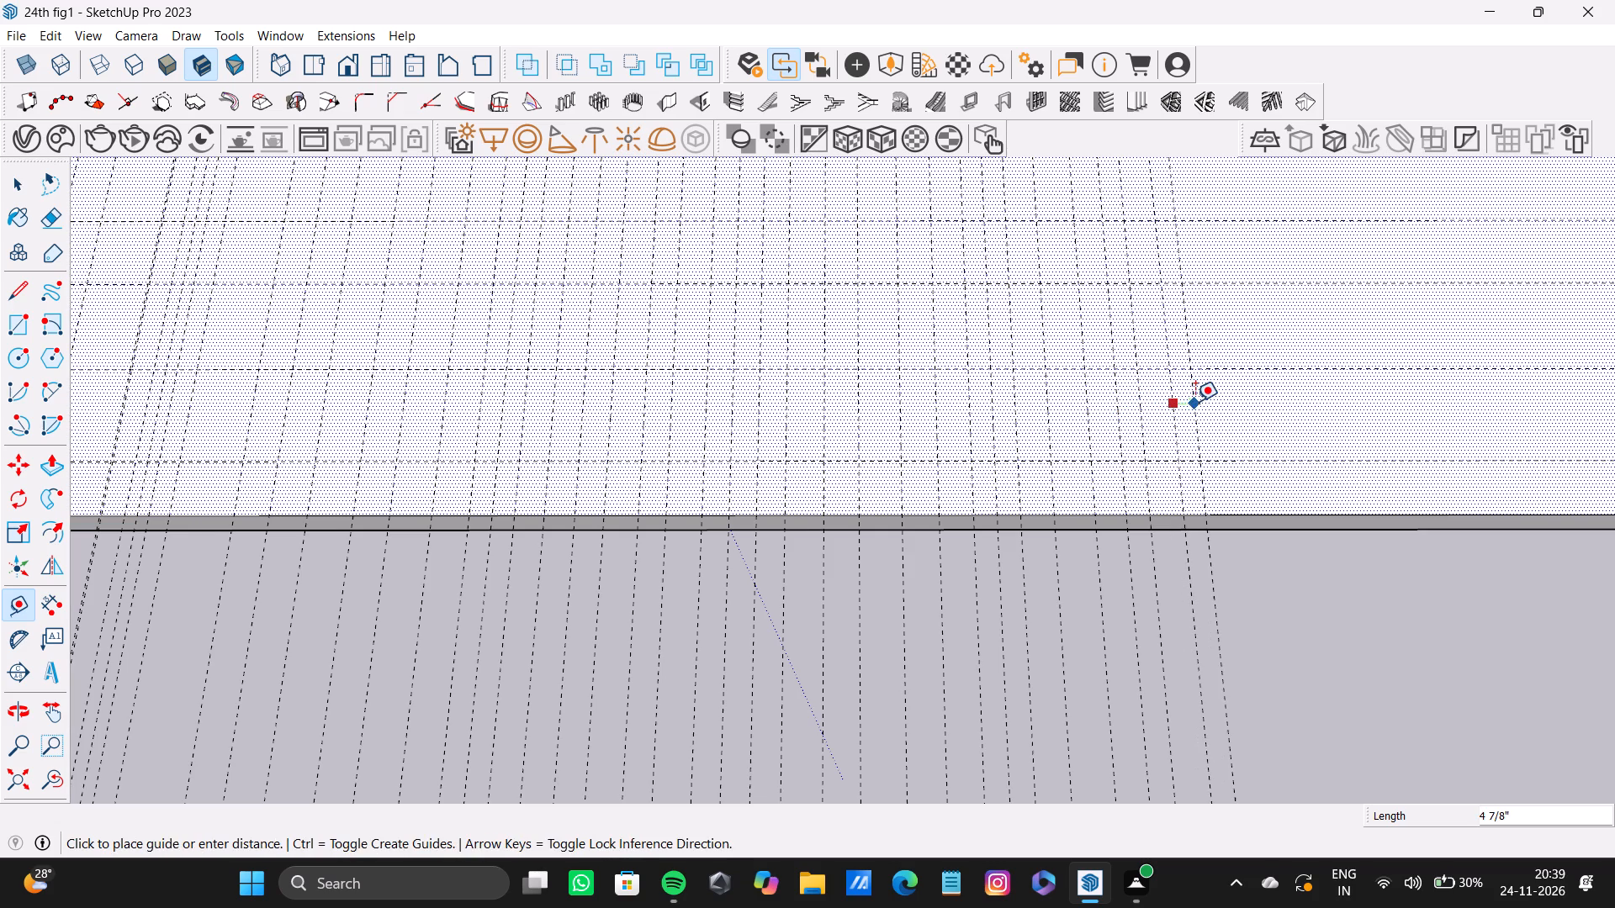
{"action": "double_click", "coordinate": [1195, 401]}
{"action": "left_click", "coordinate": [1225, 401]}
Add four more crosswise guides beyond the outermost one, with the last offset about 8".
{"action": "left_click_drag", "start_coordinate": [1225, 401], "coordinate": [1244, 402]}
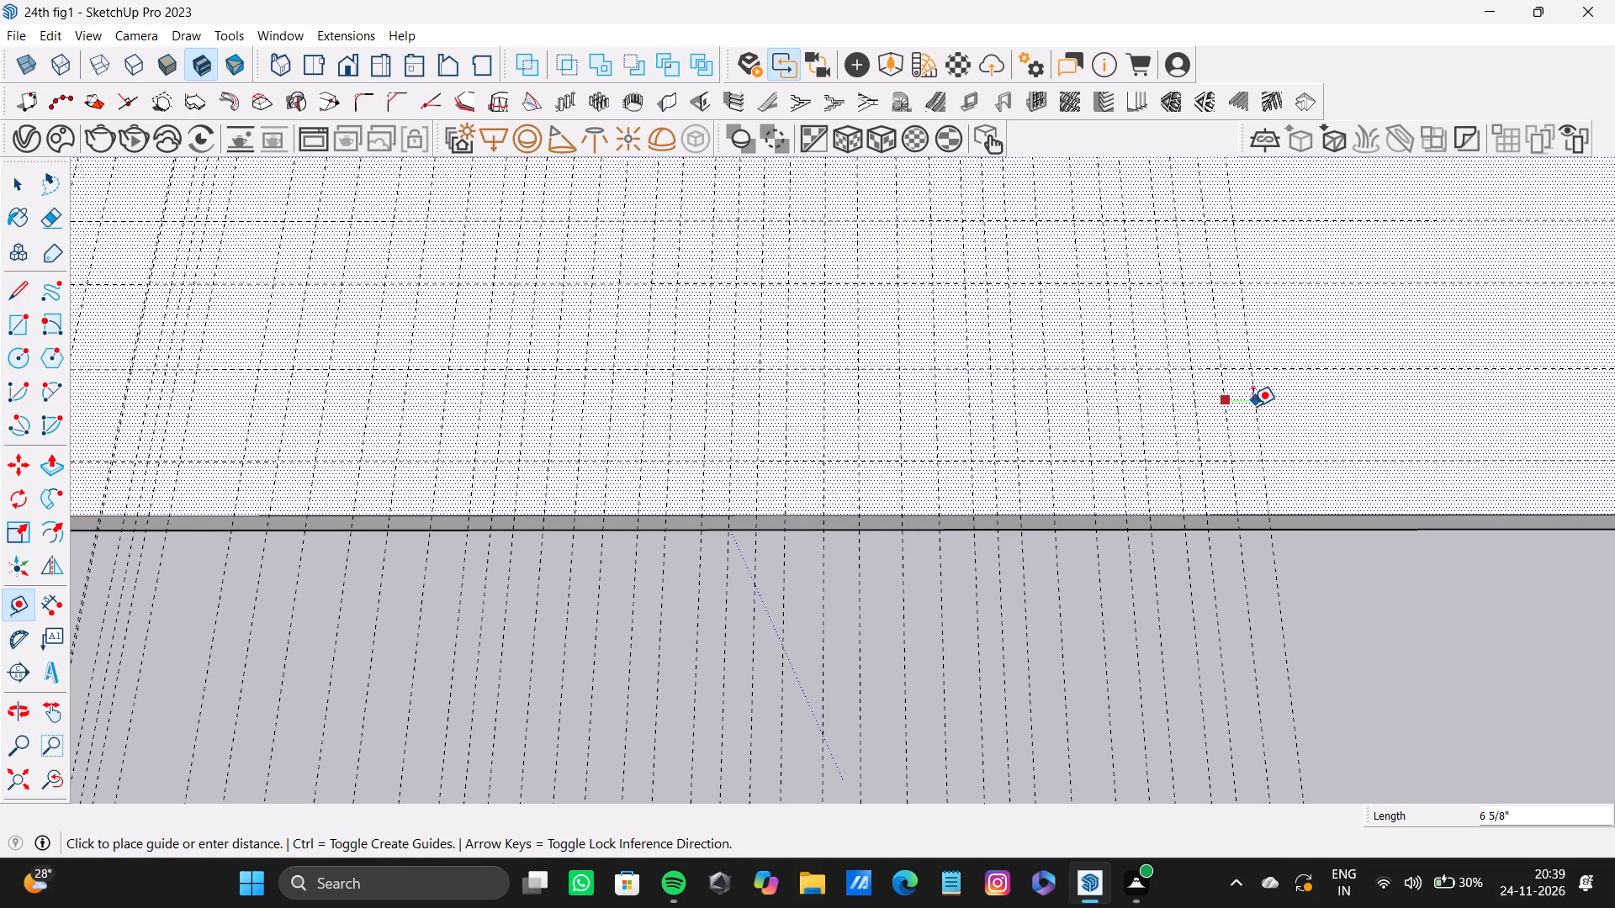
{"action": "double_click", "coordinate": [1248, 406]}
{"action": "double_click", "coordinate": [1277, 409]}
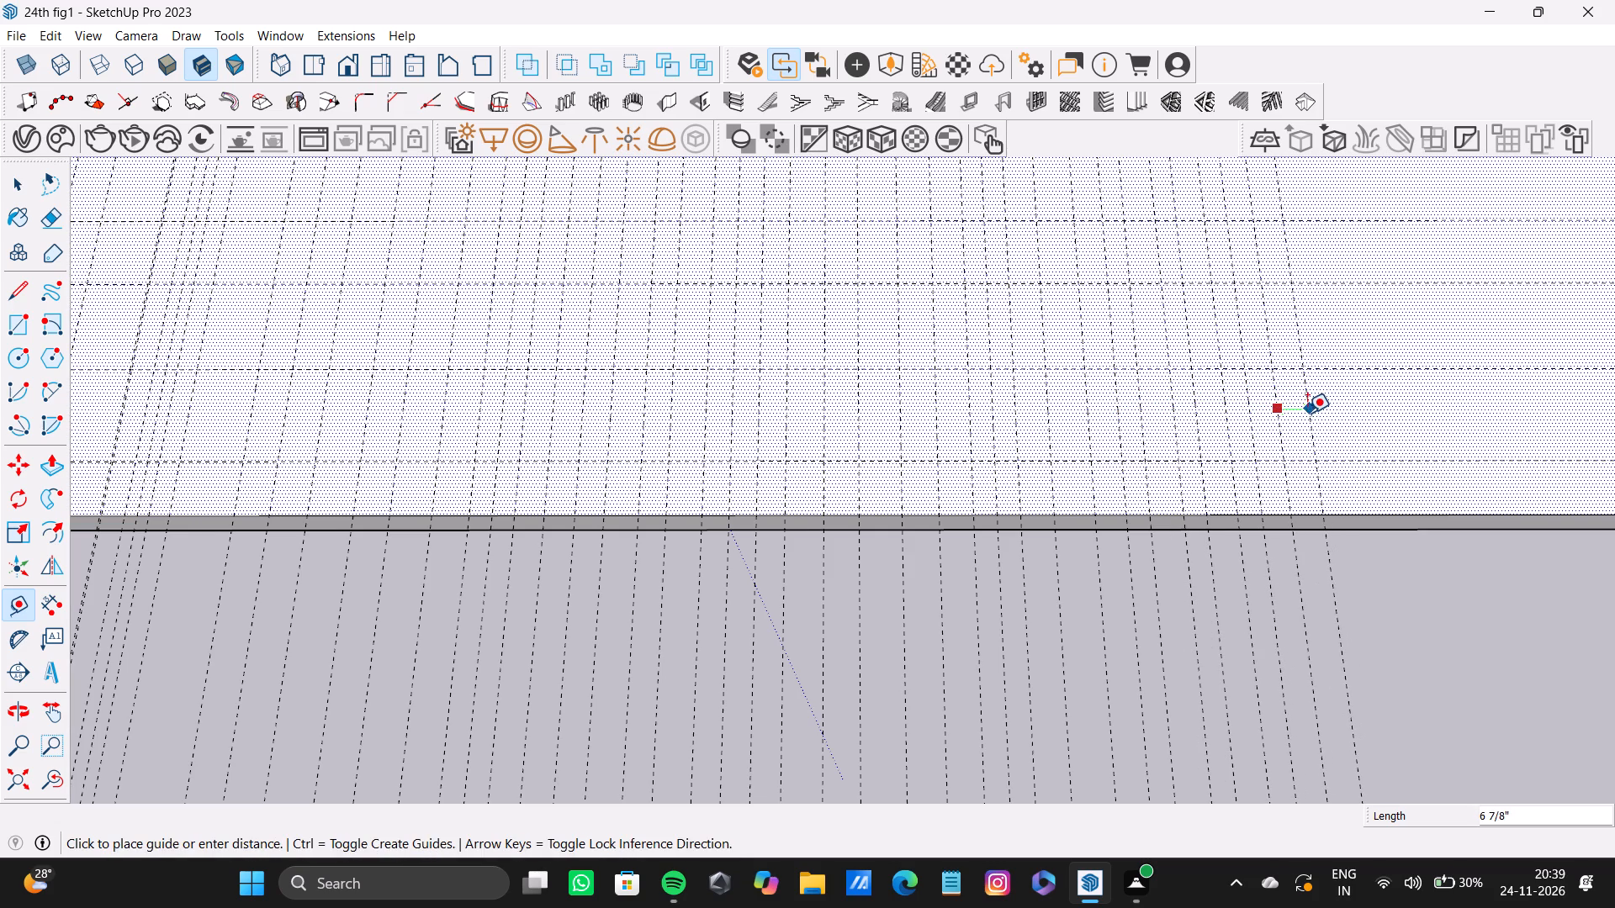
{"action": "double_click", "coordinate": [1307, 413]}
{"action": "left_click", "coordinate": [1344, 416]}
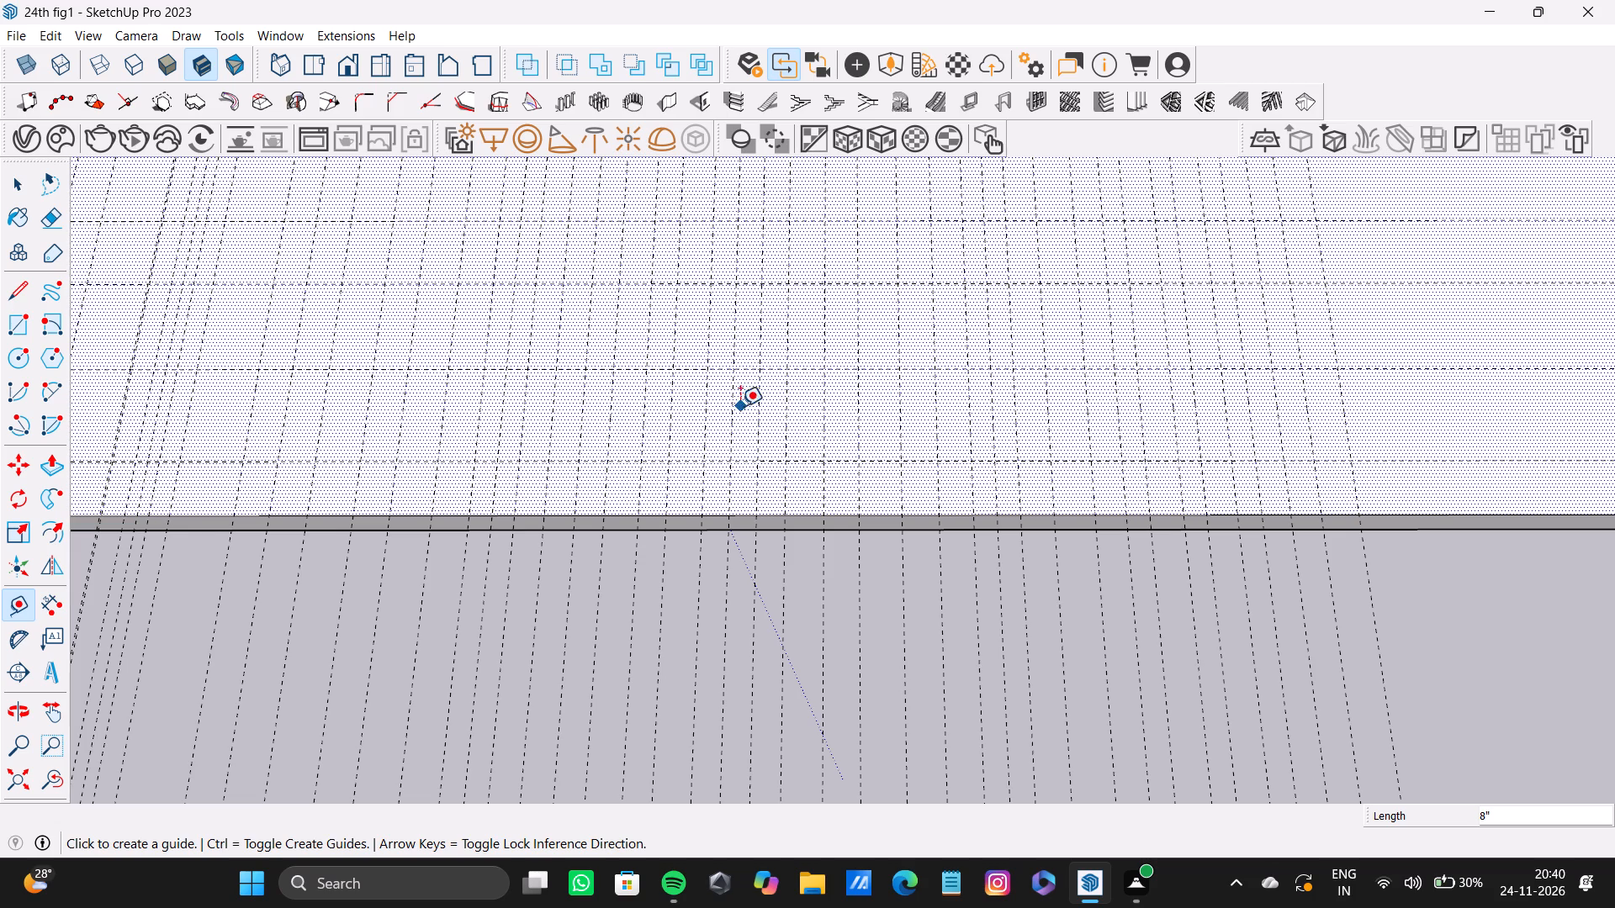
Add an infill crosswise guide in the wide gap beside the older tightly spaced cluster, plus another on the cluster's far side.
{"action": "left_click", "coordinate": [248, 425]}
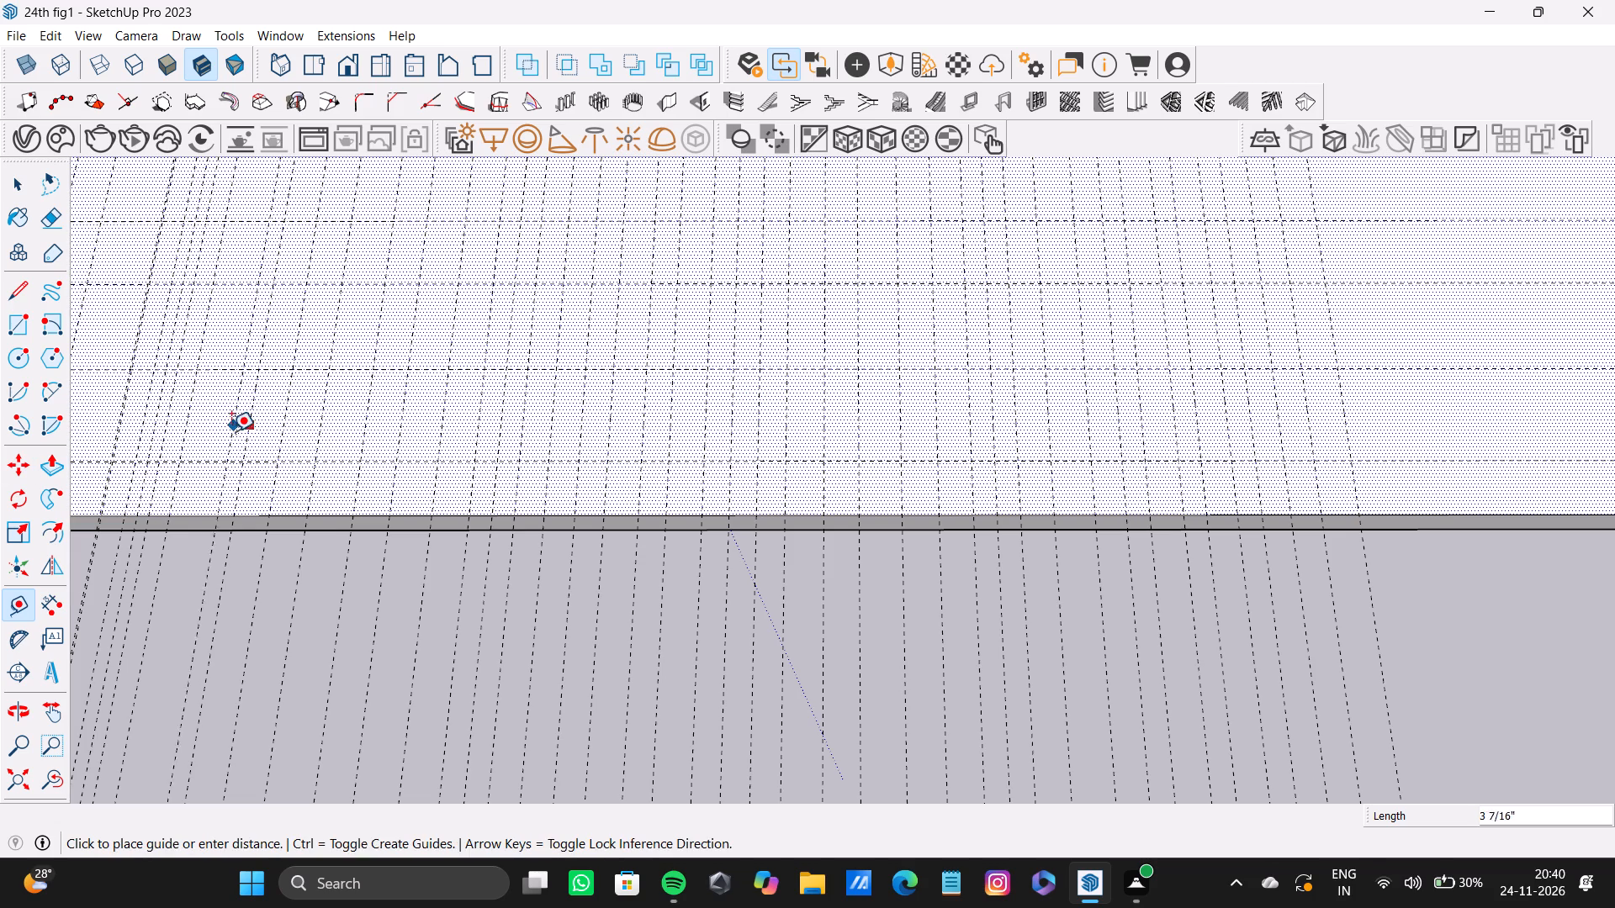
{"action": "double_click", "coordinate": [220, 431]}
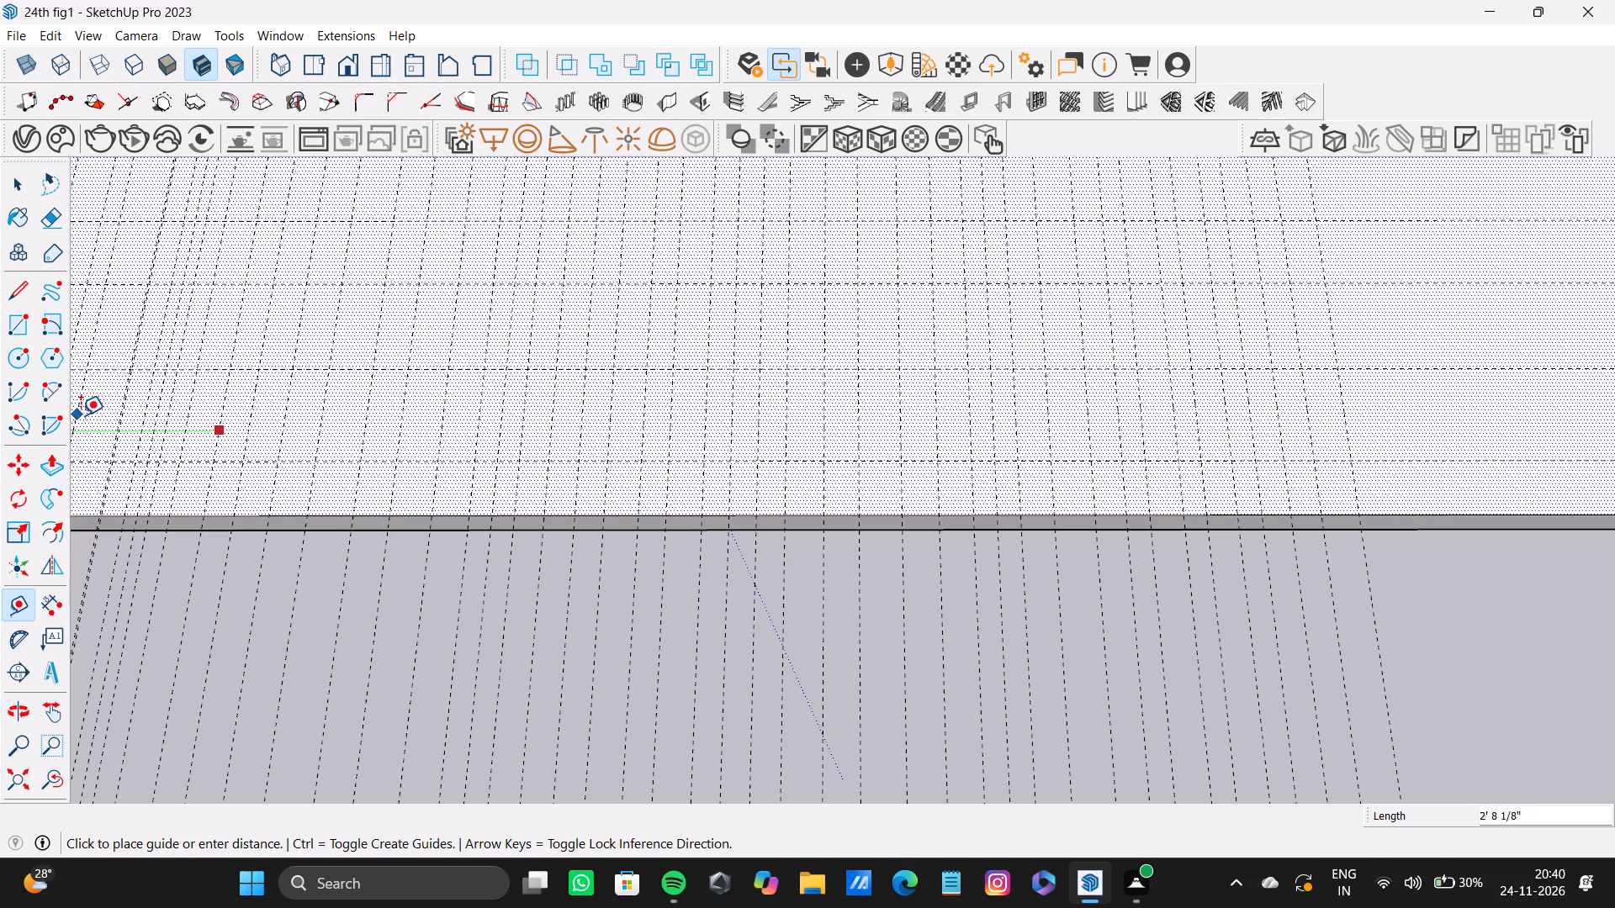
{"action": "left_click", "coordinate": [85, 414]}
Add four crosswise guides beyond the outermost one toward the slab's uncovered end, spaced roughly 5" to 7 1/8" apart.
{"action": "scroll", "coordinate": [314, 448], "scroll_direction": "down", "scroll_amount": 10}
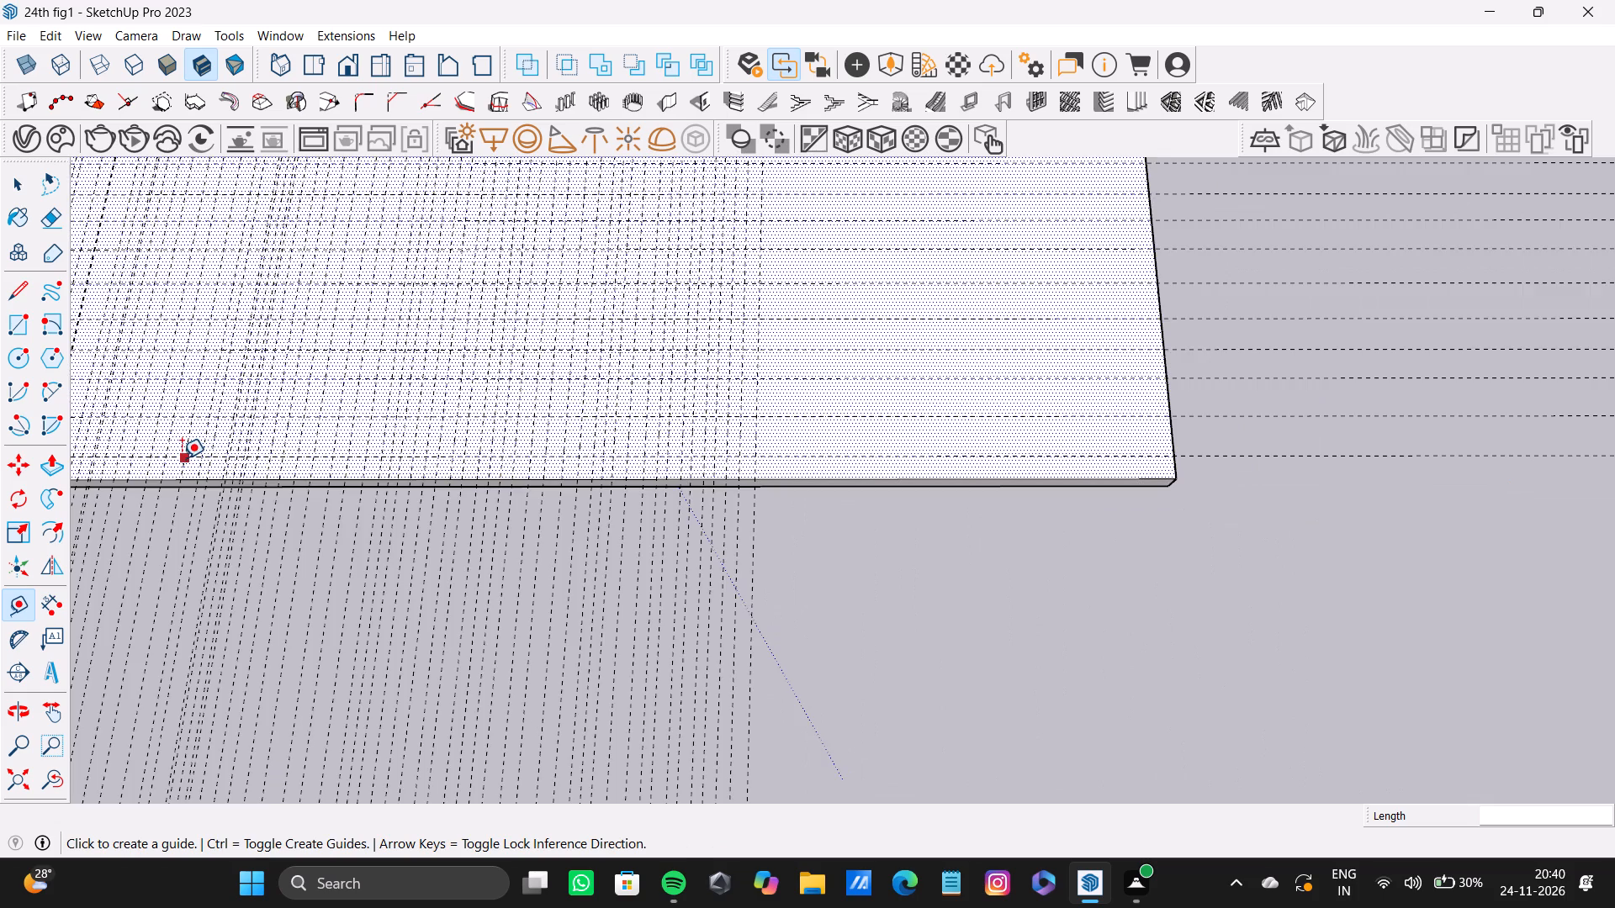
{"action": "scroll", "coordinate": [182, 458], "scroll_direction": "up", "scroll_amount": 8}
{"action": "scroll", "coordinate": [180, 410], "scroll_direction": "down", "scroll_amount": 7}
{"action": "middle_click_drag", "start_coordinate": [422, 450], "coordinate": [409, 463]}
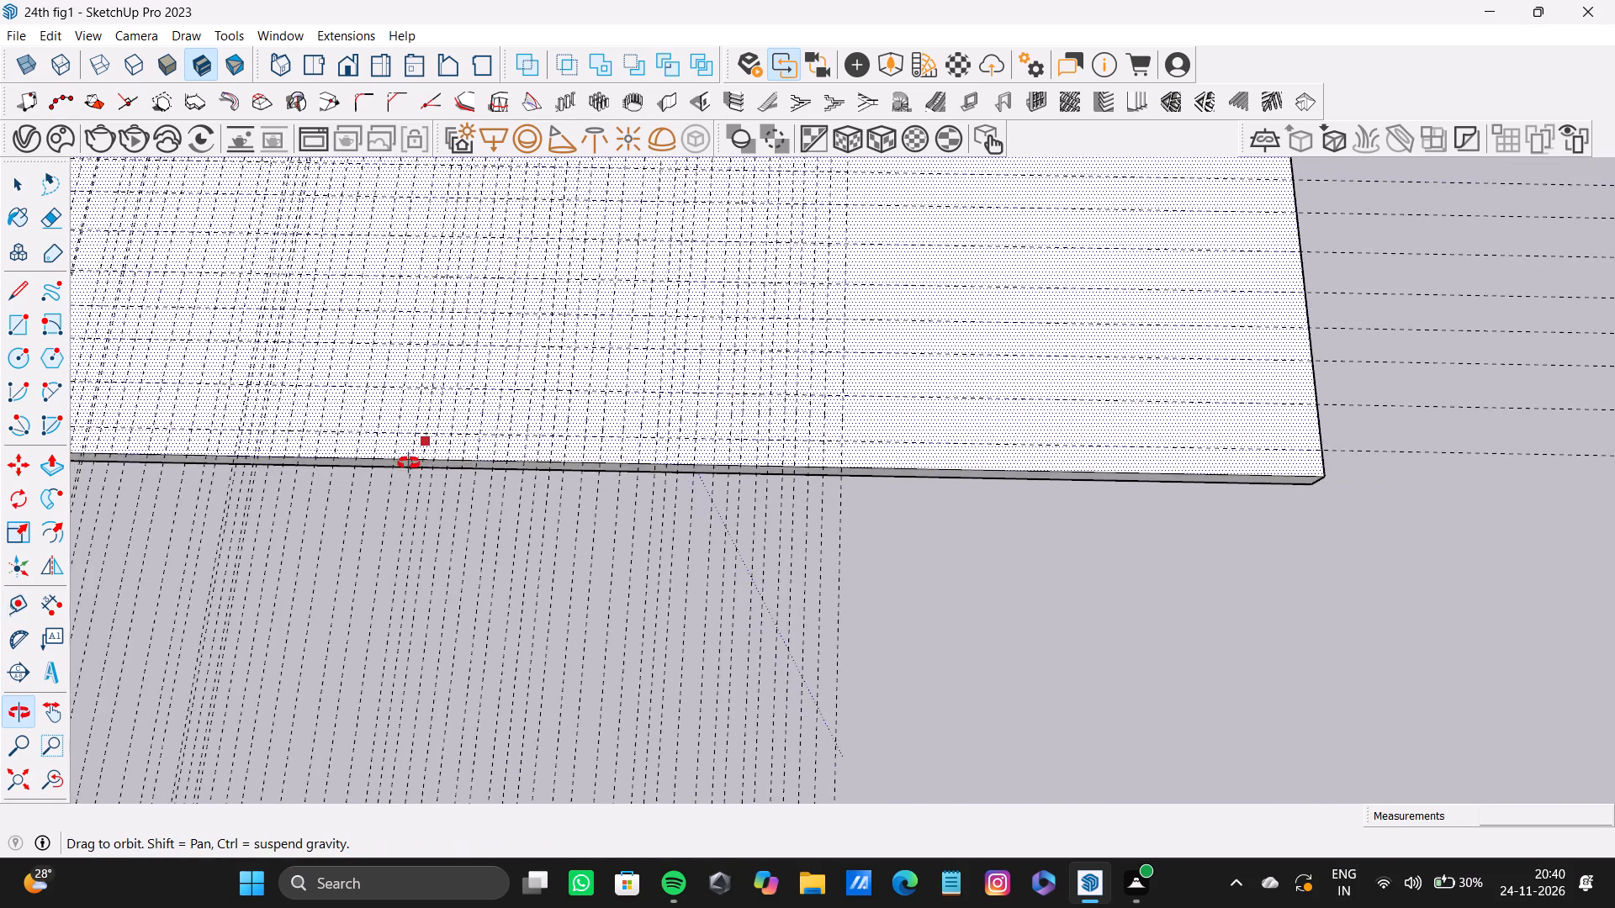
{"action": "middle_click_drag", "start_coordinate": [409, 463], "coordinate": [3, 325]}
{"action": "scroll", "coordinate": [902, 474], "scroll_direction": "up", "scroll_amount": 10}
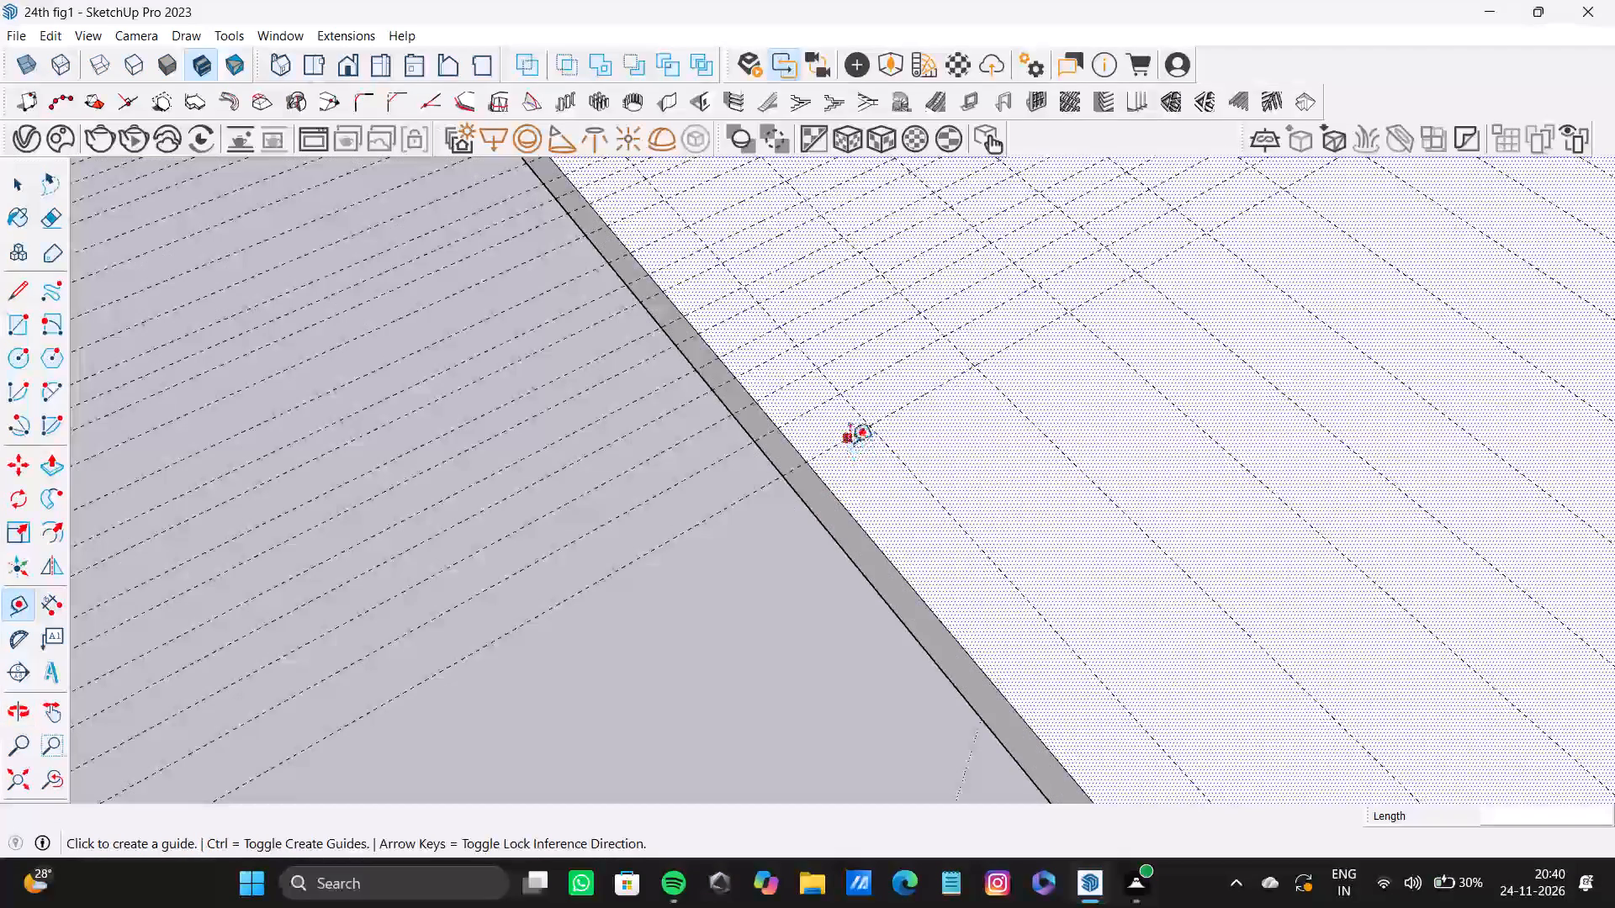
{"action": "left_click", "coordinate": [850, 442]}
{"action": "left_click", "coordinate": [860, 478]}
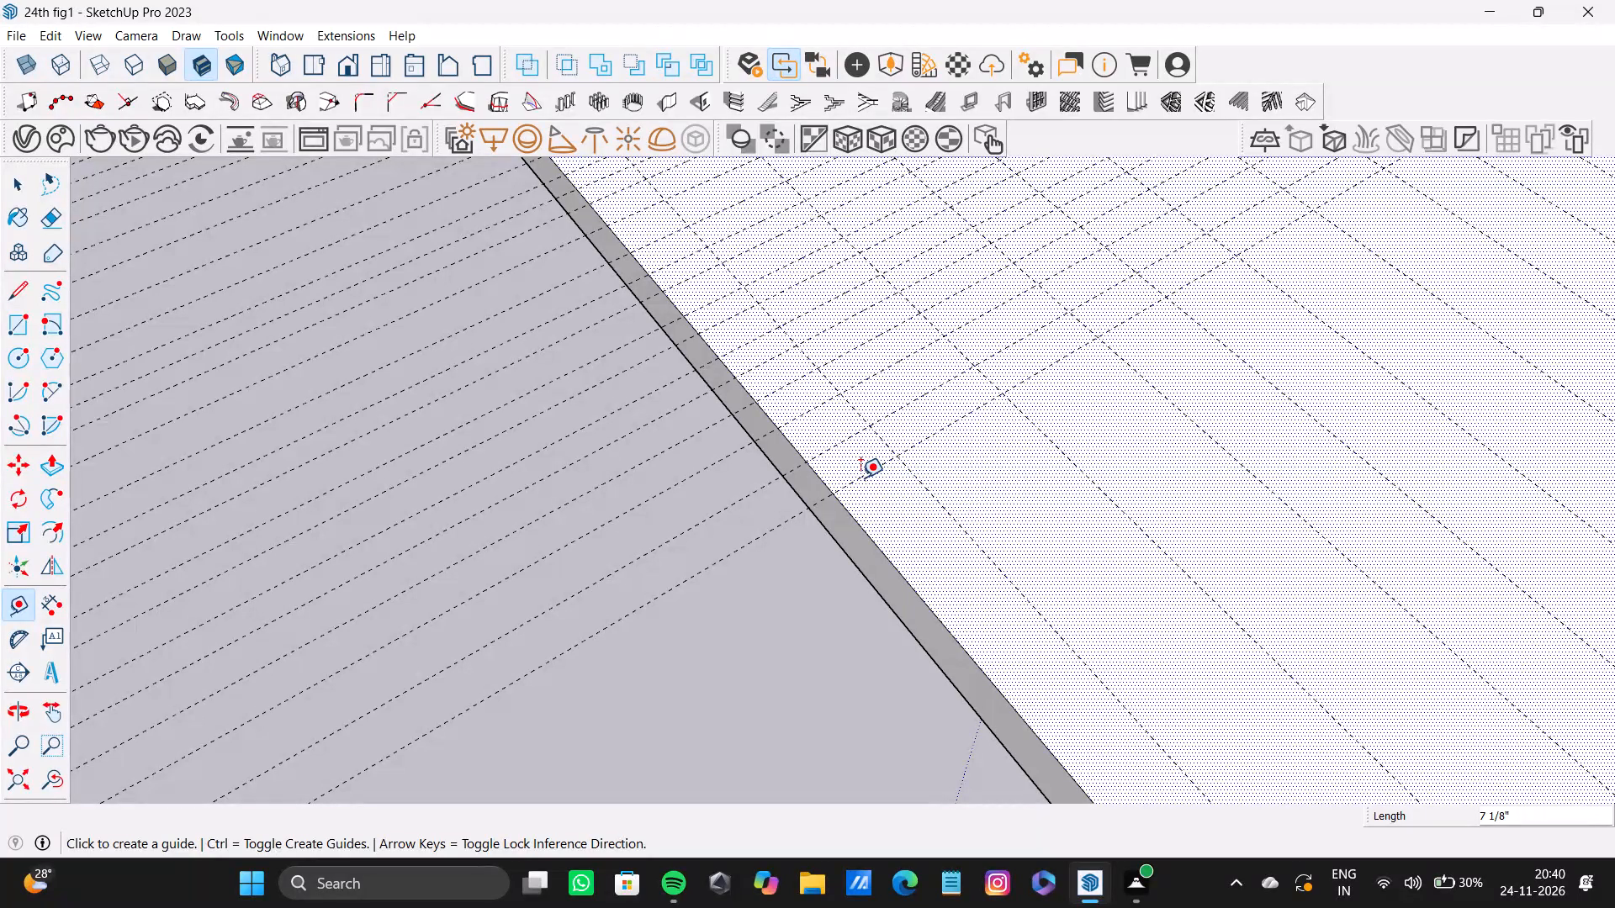
{"action": "left_click", "coordinate": [857, 472]}
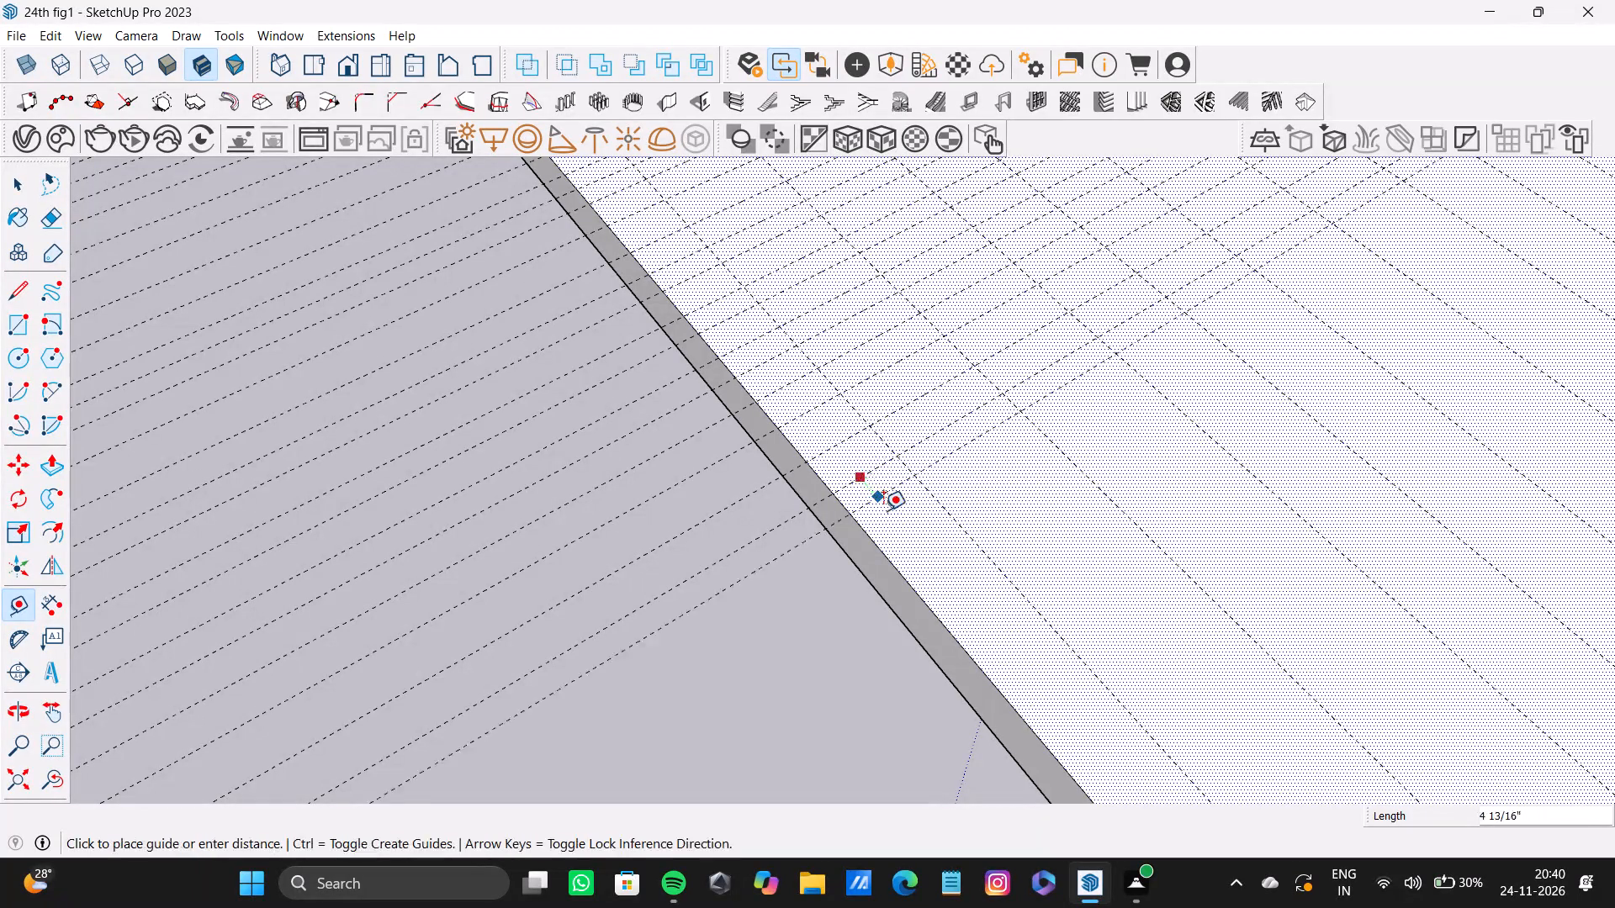
{"action": "double_click", "coordinate": [876, 509]}
{"action": "double_click", "coordinate": [887, 539]}
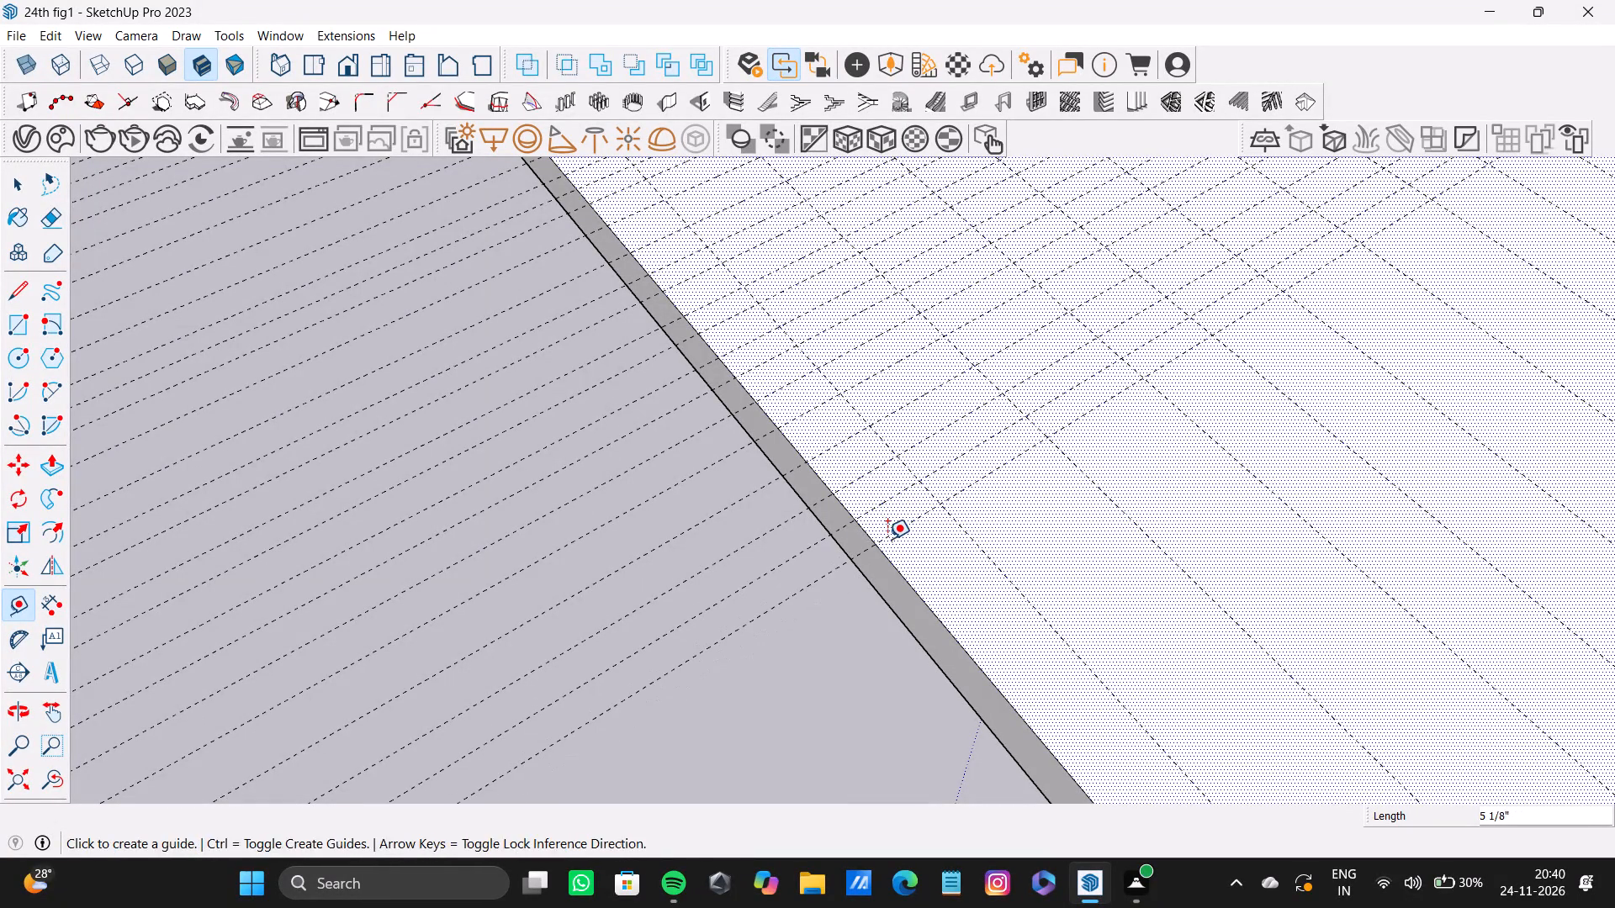
{"action": "left_click", "coordinate": [899, 577]}
{"action": "left_click_drag", "start_coordinate": [899, 577], "coordinate": [903, 589]}
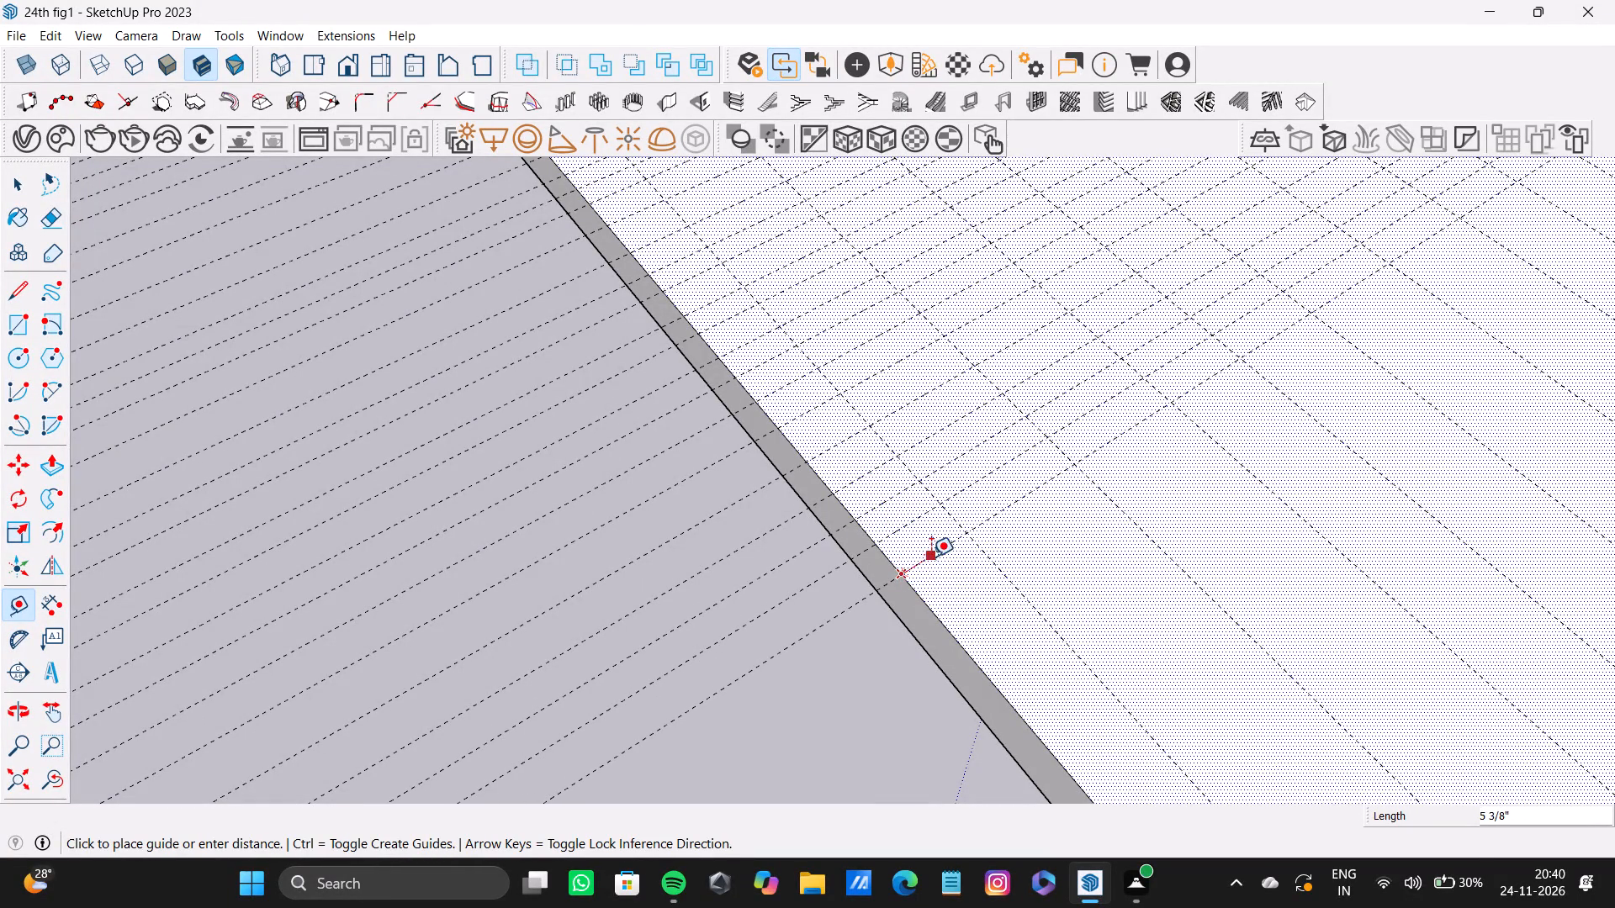
{"action": "left_click", "coordinate": [931, 557]}
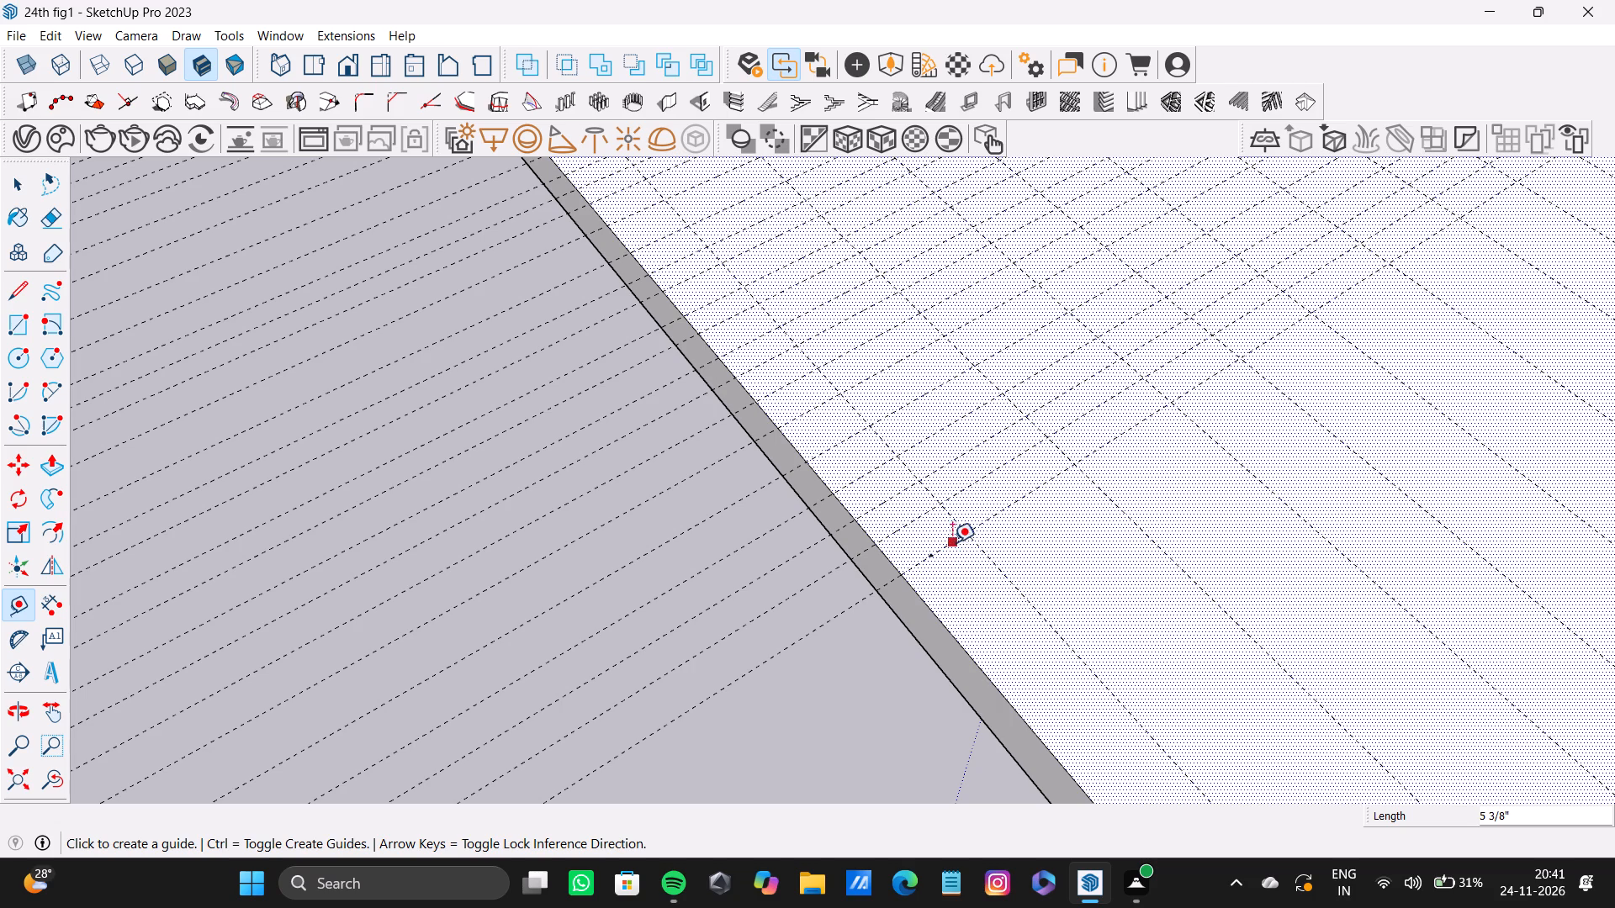
Add two more crosswise guides beyond the outermost one, with the second offset about 6 5/8", and ready the Tape Measure again.
{"action": "left_click", "coordinate": [988, 519]}
{"action": "double_click", "coordinate": [1003, 553]}
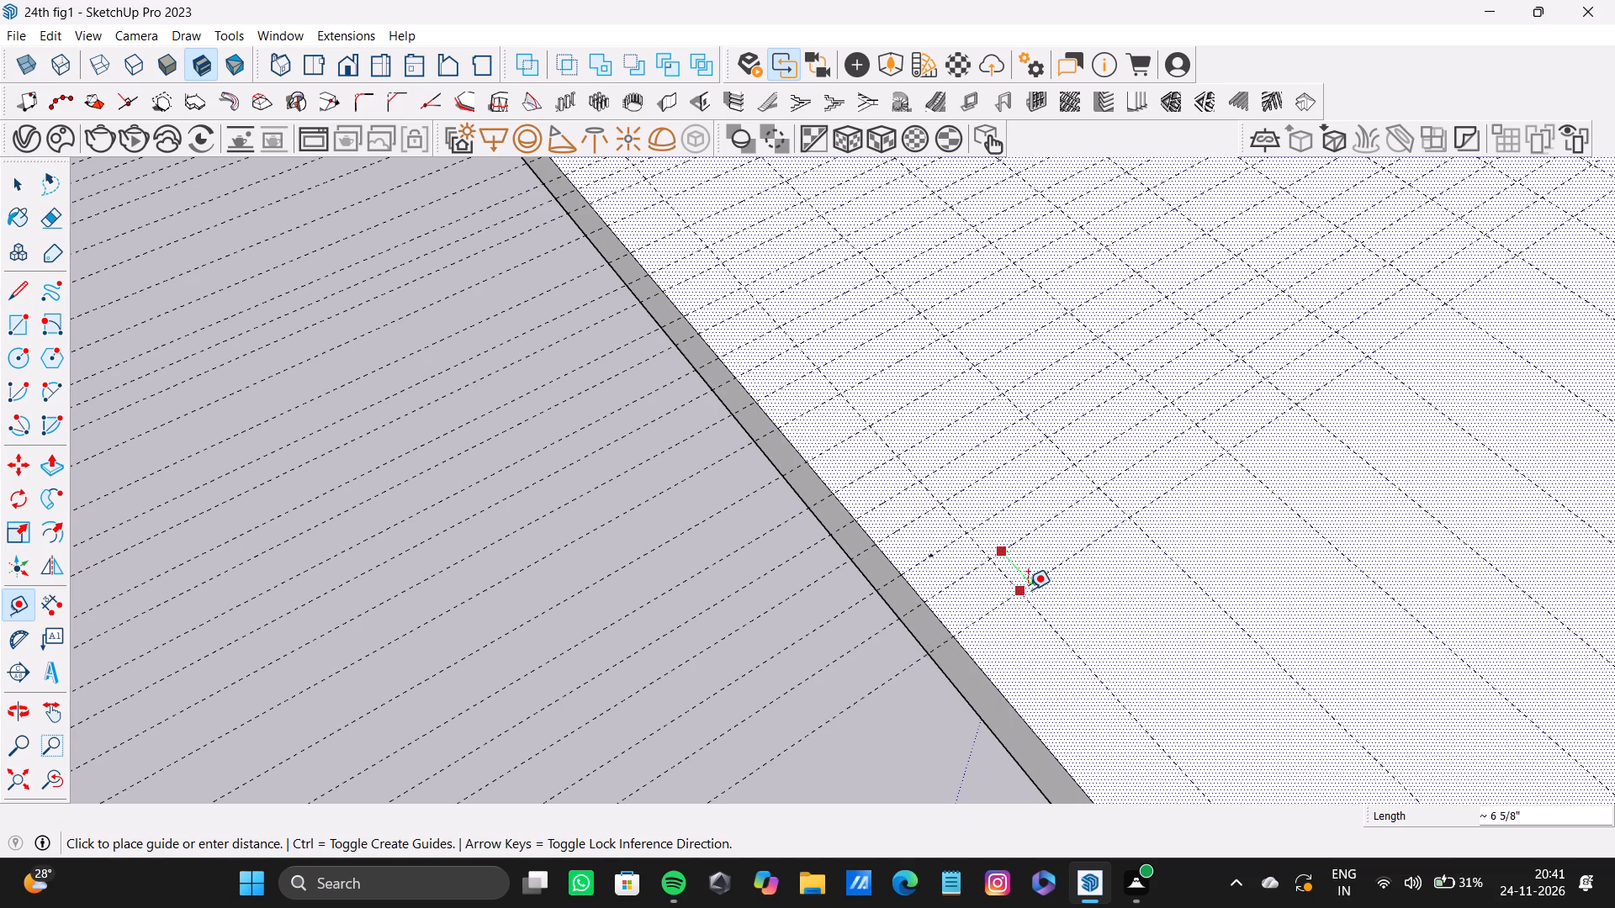
{"action": "double_click", "coordinate": [1021, 586]}
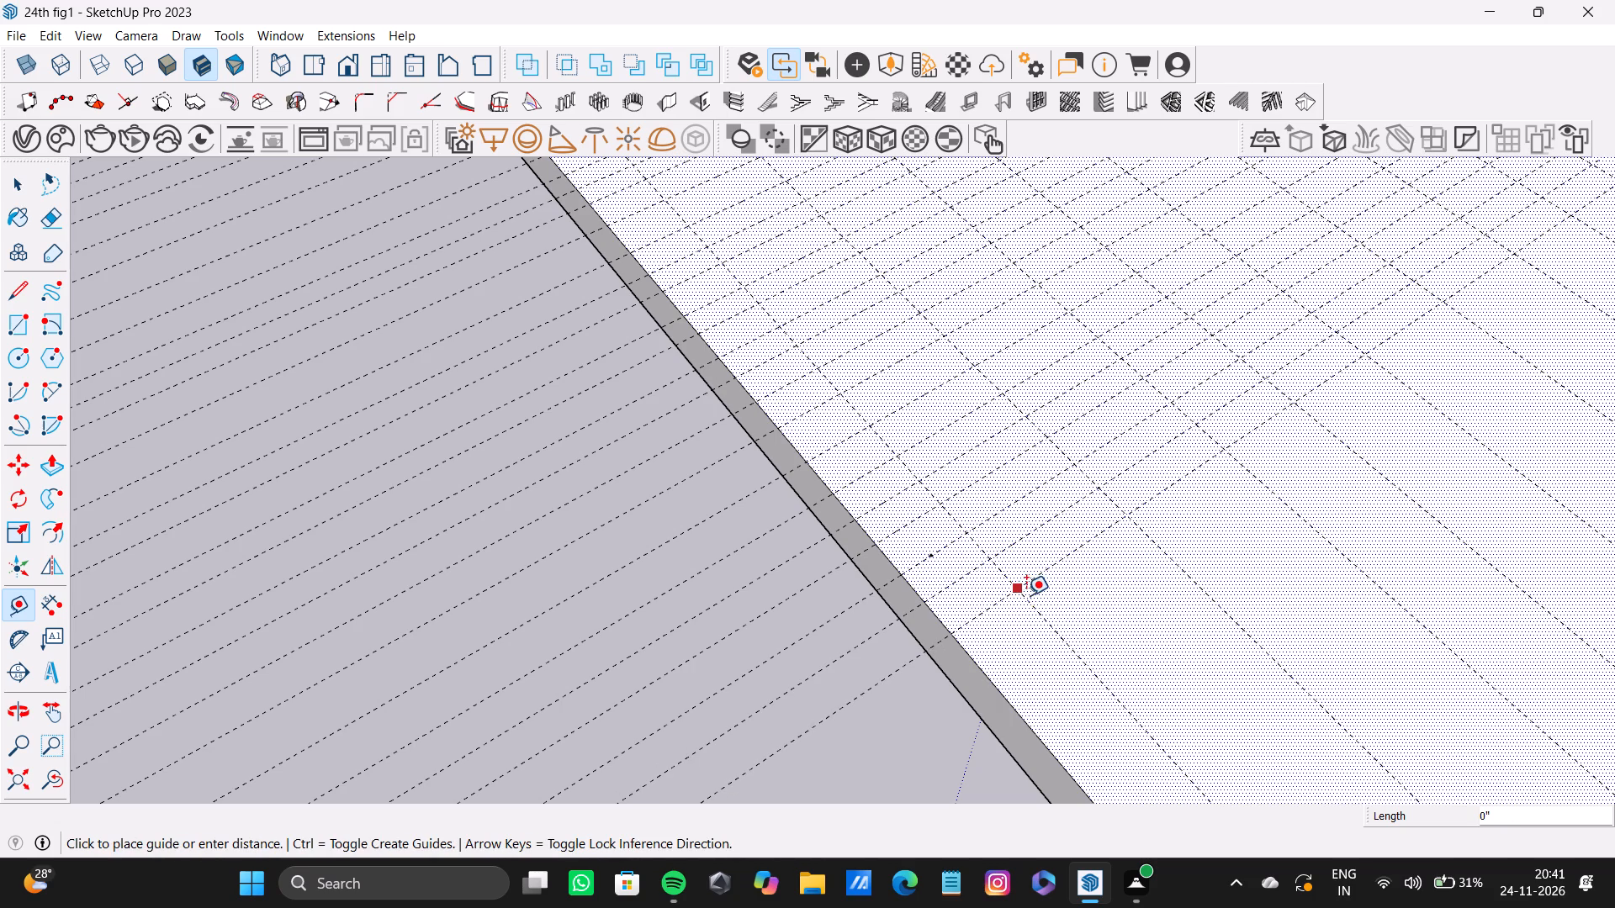
{"action": "key", "text": "space"}
{"action": "type", "text": "t"}
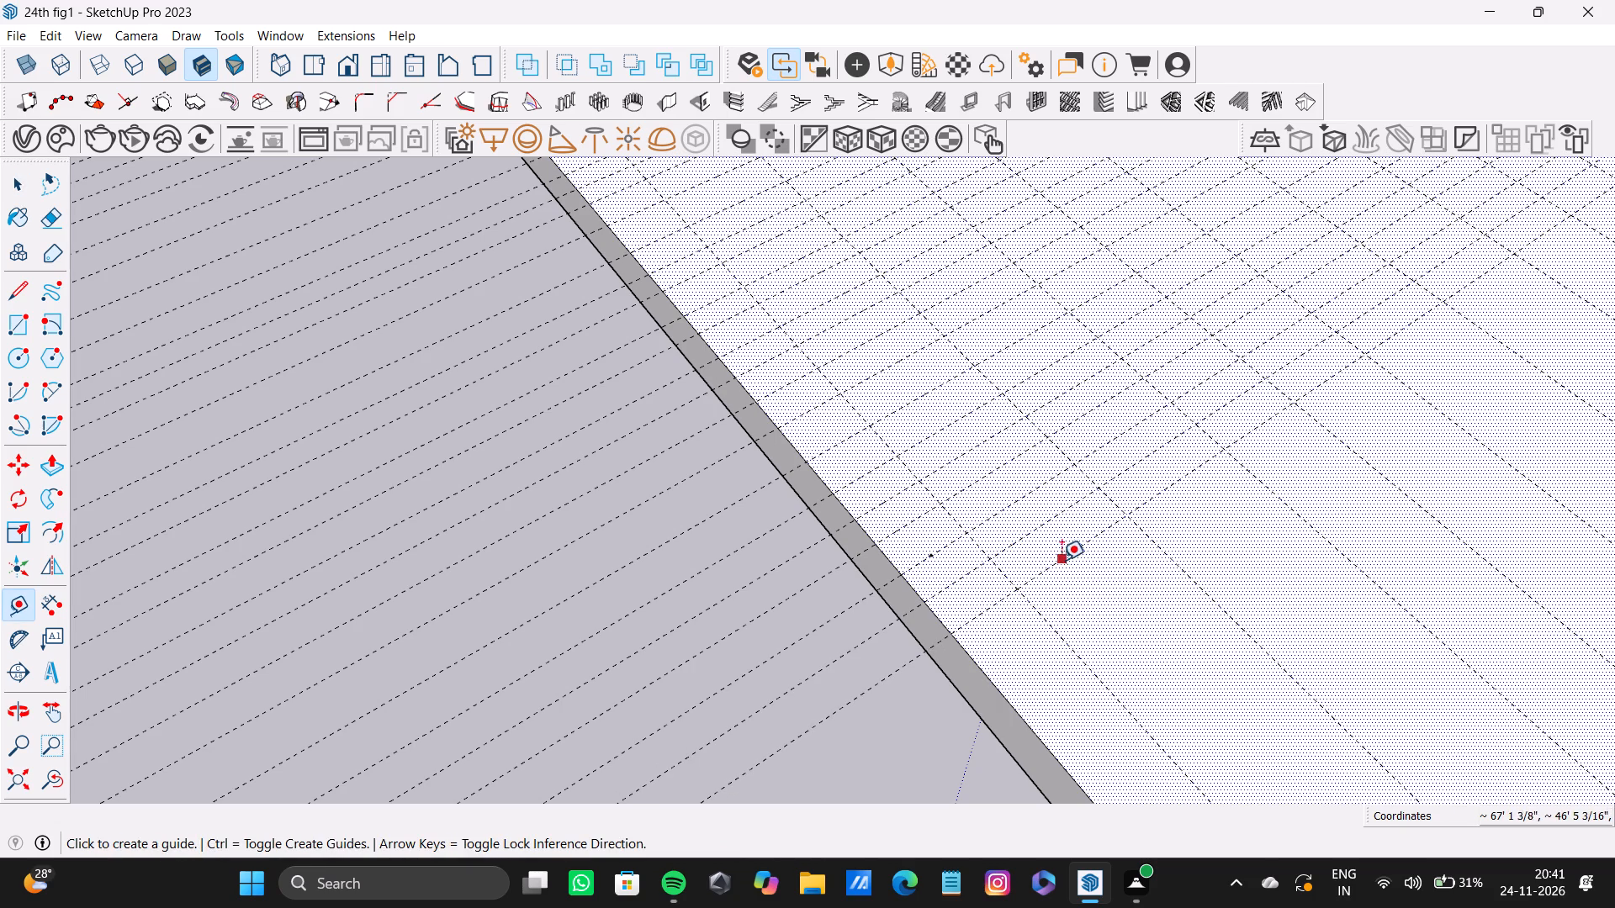
Add six crosswise guides beyond the outermost one toward the slab's uncovered end, with the last offset about 5 3/16".
{"action": "left_click", "coordinate": [1059, 557]}
{"action": "double_click", "coordinate": [1081, 587]}
{"action": "double_click", "coordinate": [1104, 607]}
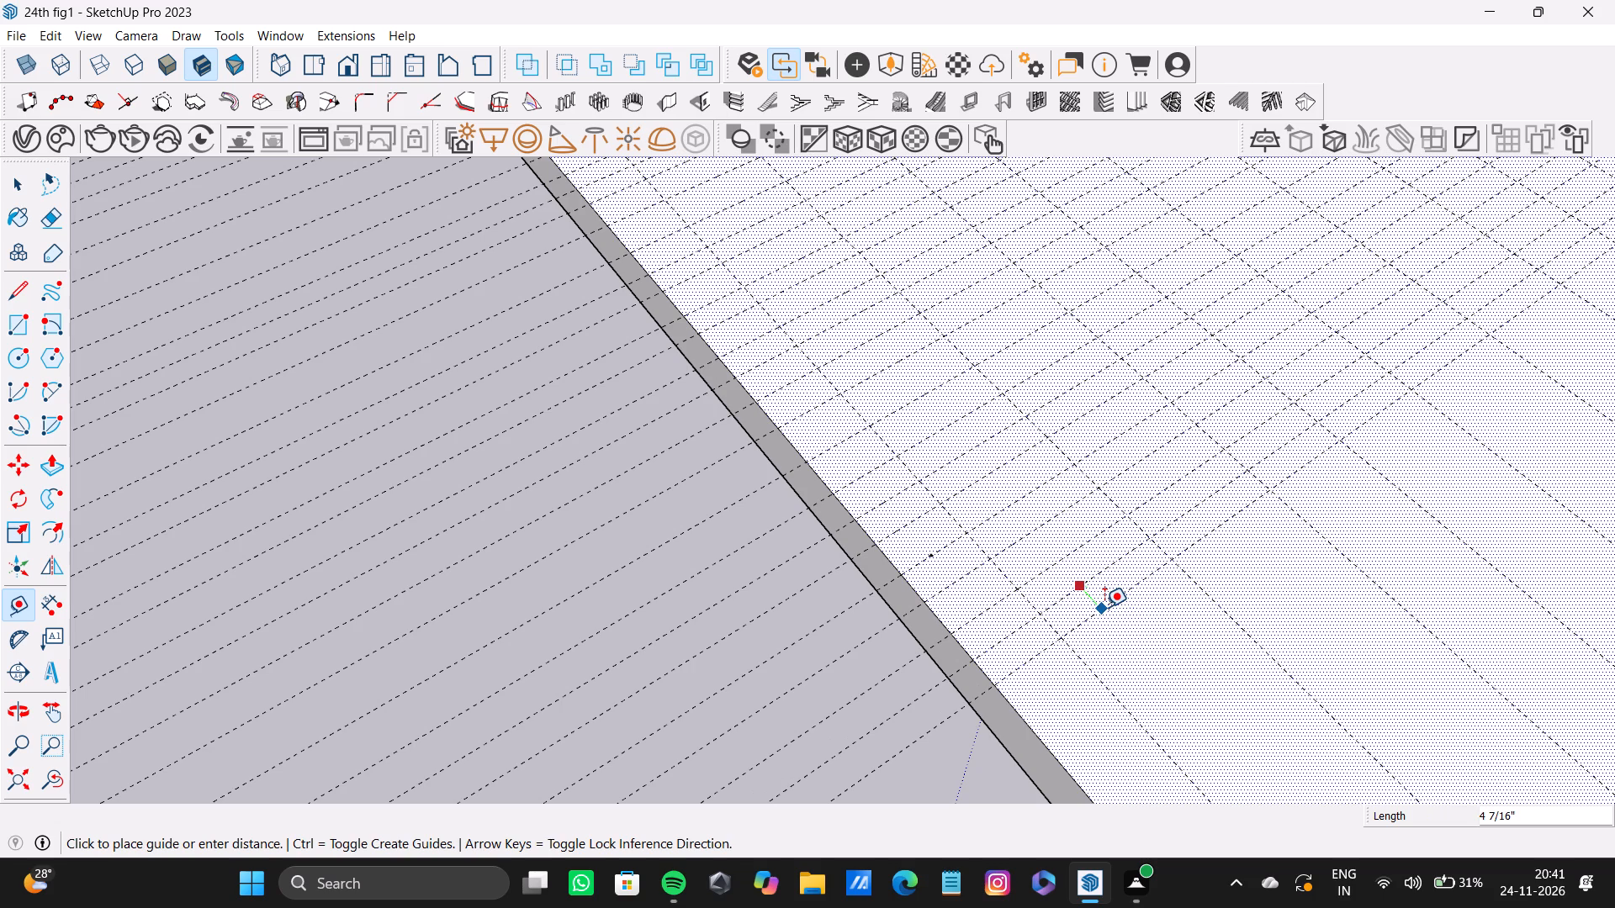
{"action": "double_click", "coordinate": [1129, 636]}
{"action": "double_click", "coordinate": [1148, 666]}
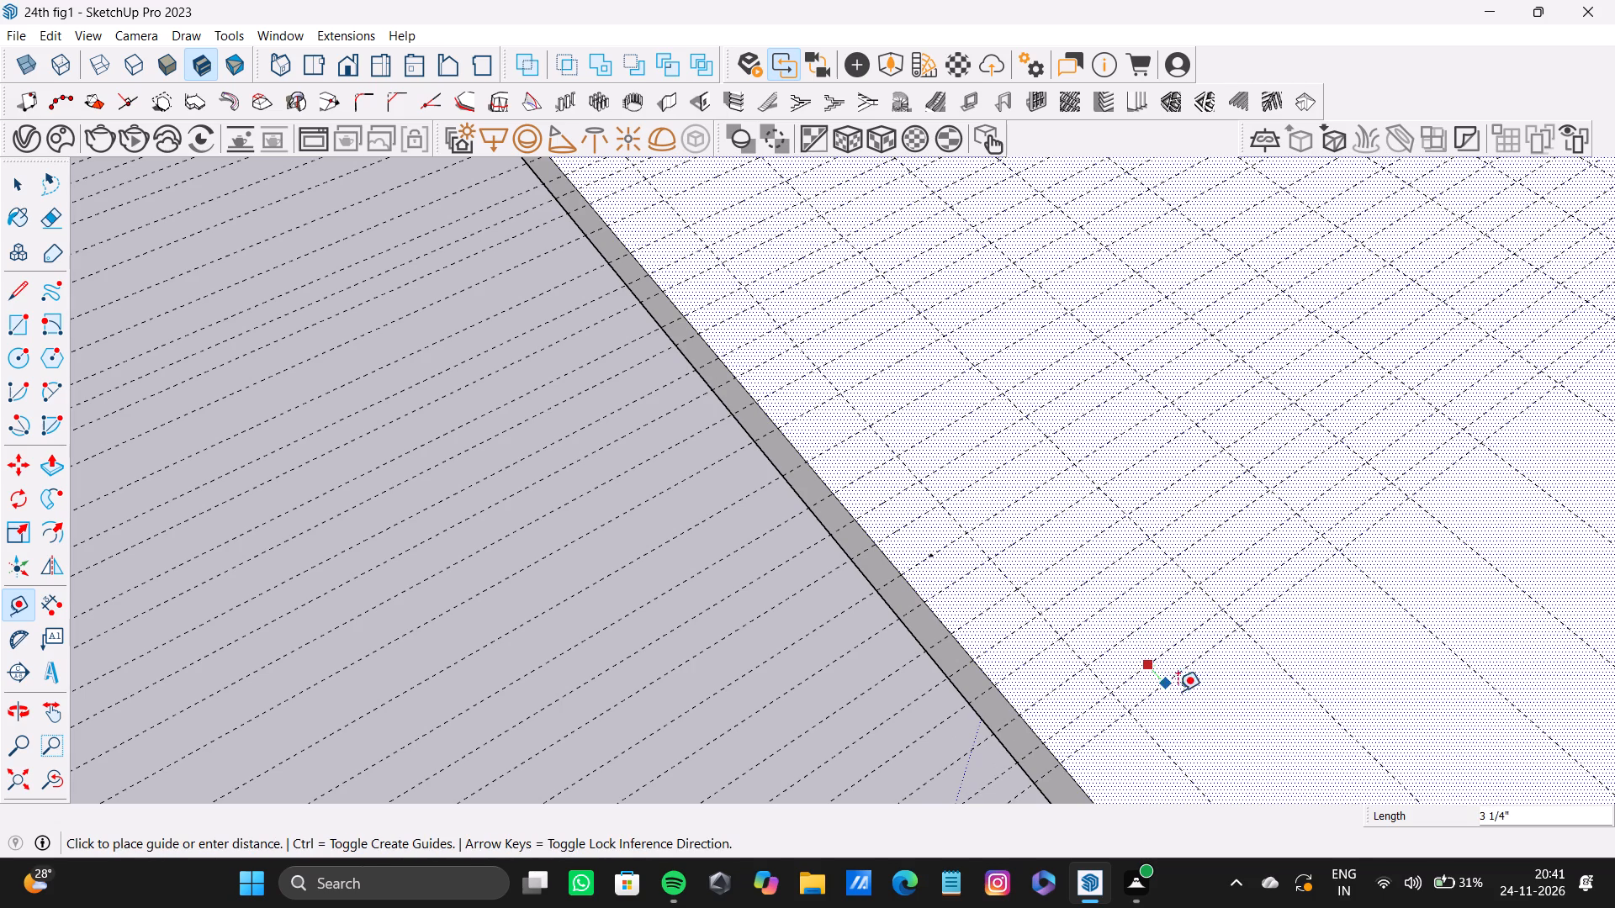
{"action": "double_click", "coordinate": [1172, 692]}
{"action": "left_click", "coordinate": [1197, 726]}
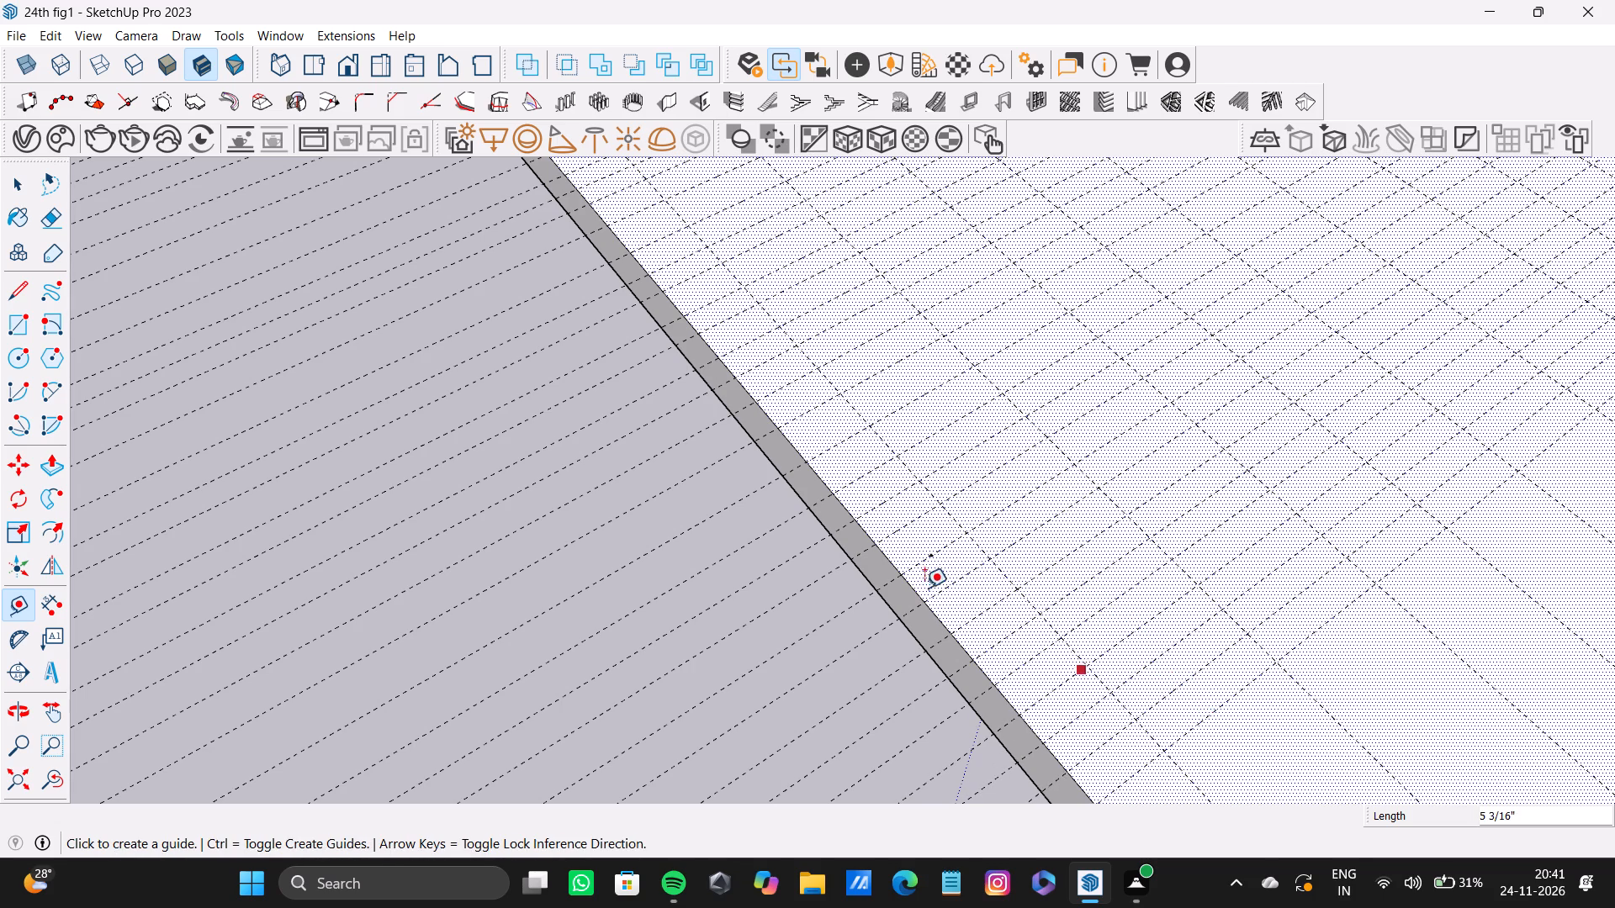
Add four more crosswise guides beyond the outermost one toward the slab's uncovered end, and leave the Tape Measure.
{"action": "scroll", "coordinate": [922, 586], "scroll_direction": "down", "scroll_amount": 7}
{"action": "scroll", "coordinate": [876, 497], "scroll_direction": "down", "scroll_amount": 8}
{"action": "middle_click_drag", "start_coordinate": [943, 546], "coordinate": [831, 525]}
{"action": "scroll", "coordinate": [965, 592], "scroll_direction": "up", "scroll_amount": 3}
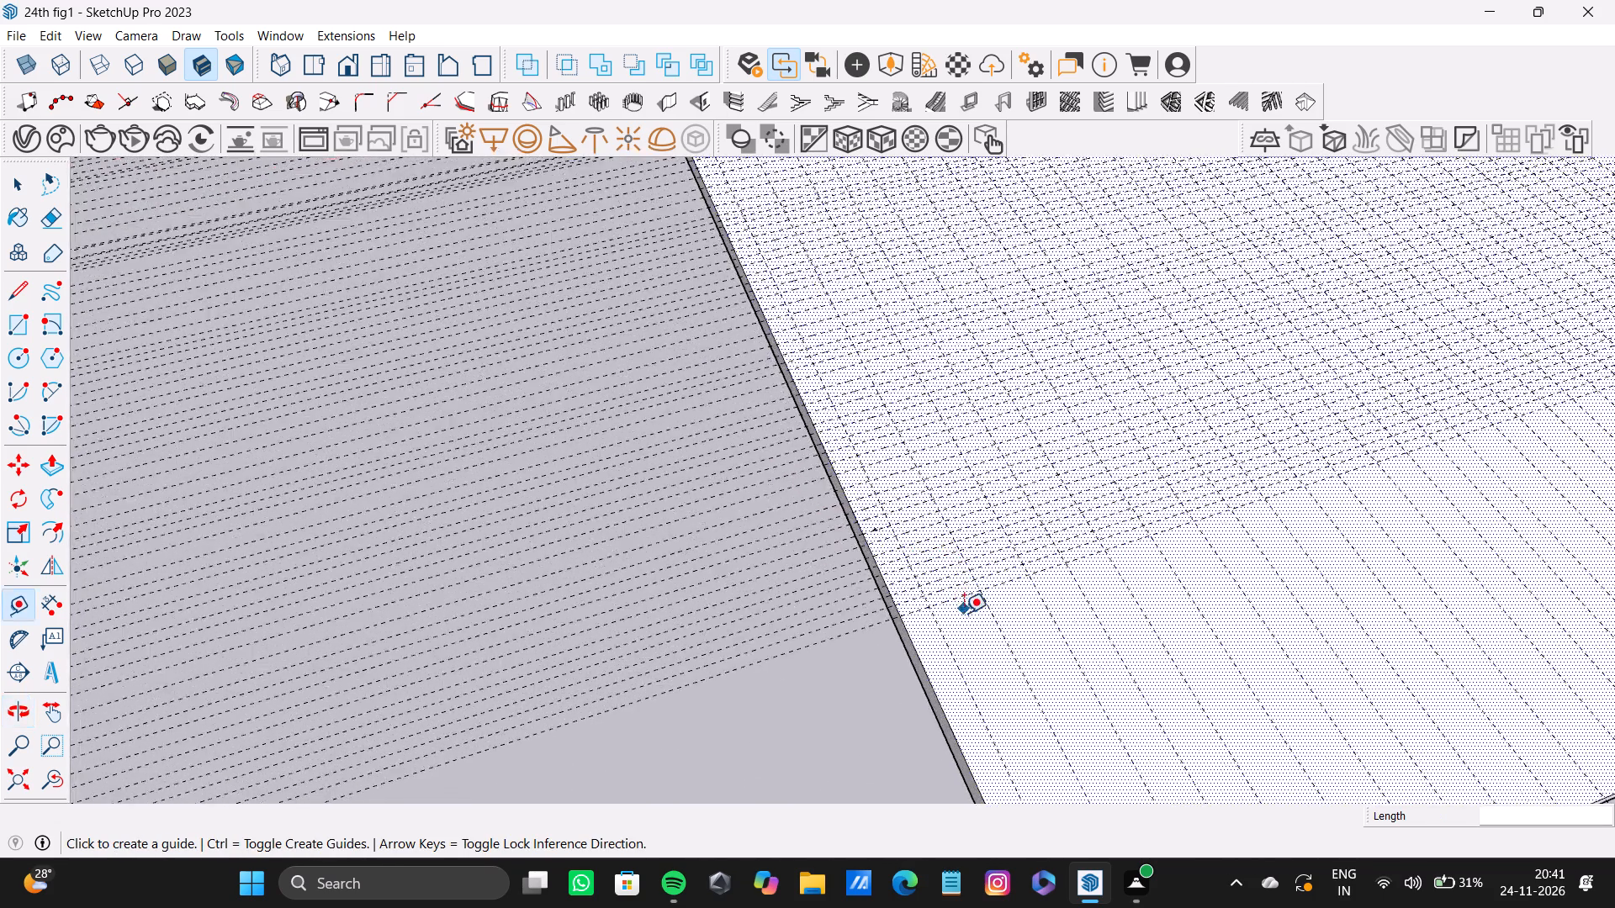
{"action": "scroll", "coordinate": [964, 613], "scroll_direction": "up", "scroll_amount": 8}
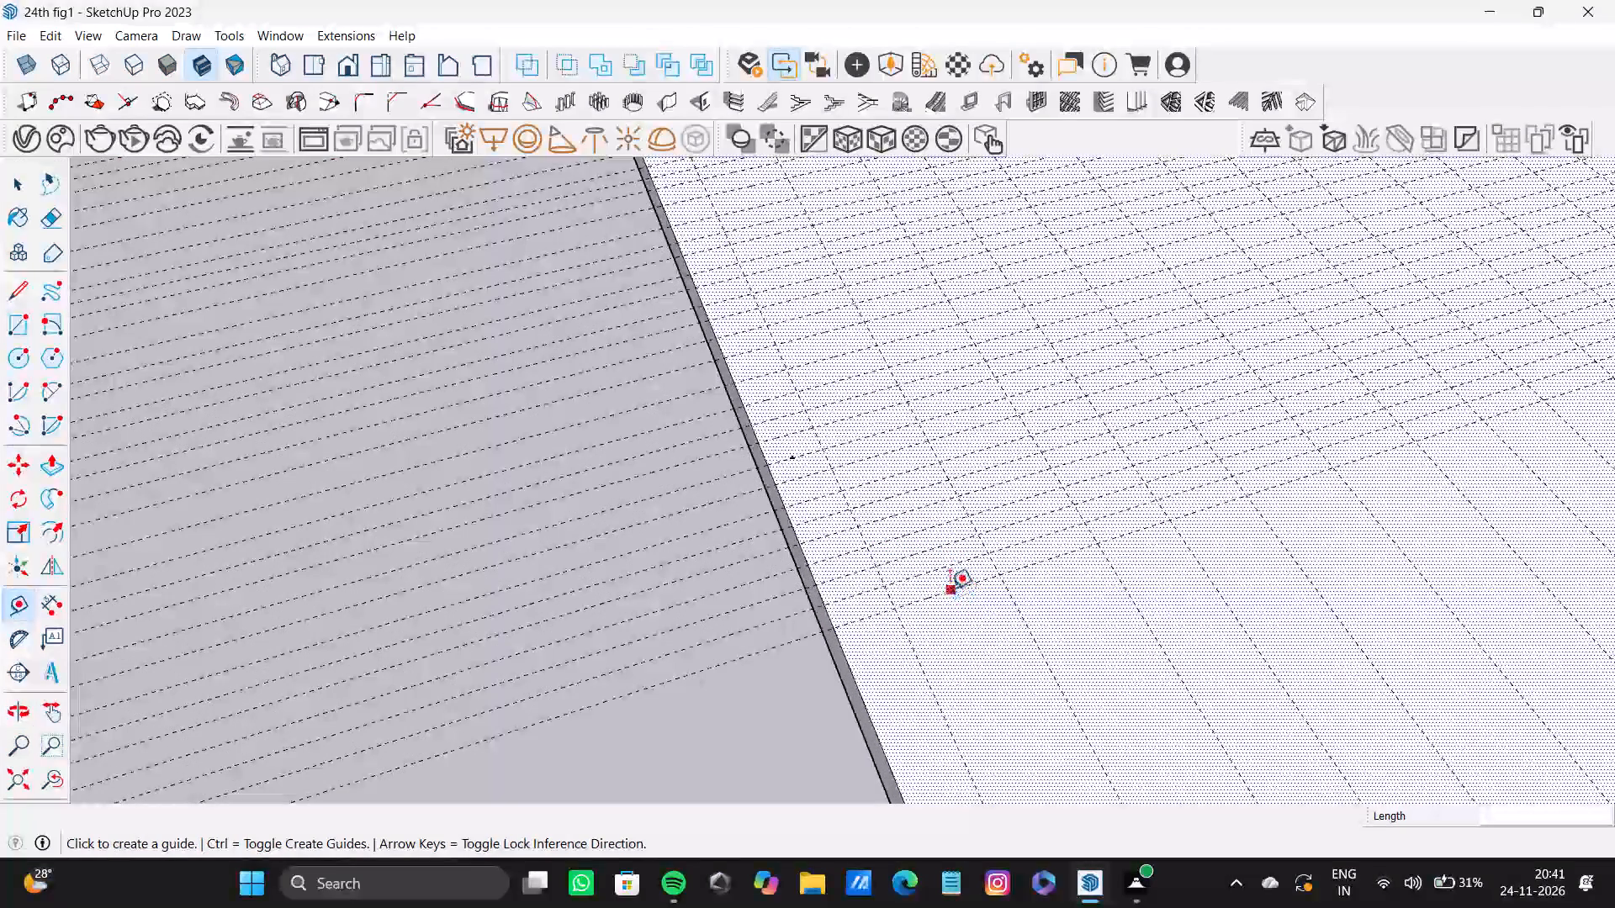
{"action": "left_click", "coordinate": [950, 589]}
{"action": "double_click", "coordinate": [960, 622]}
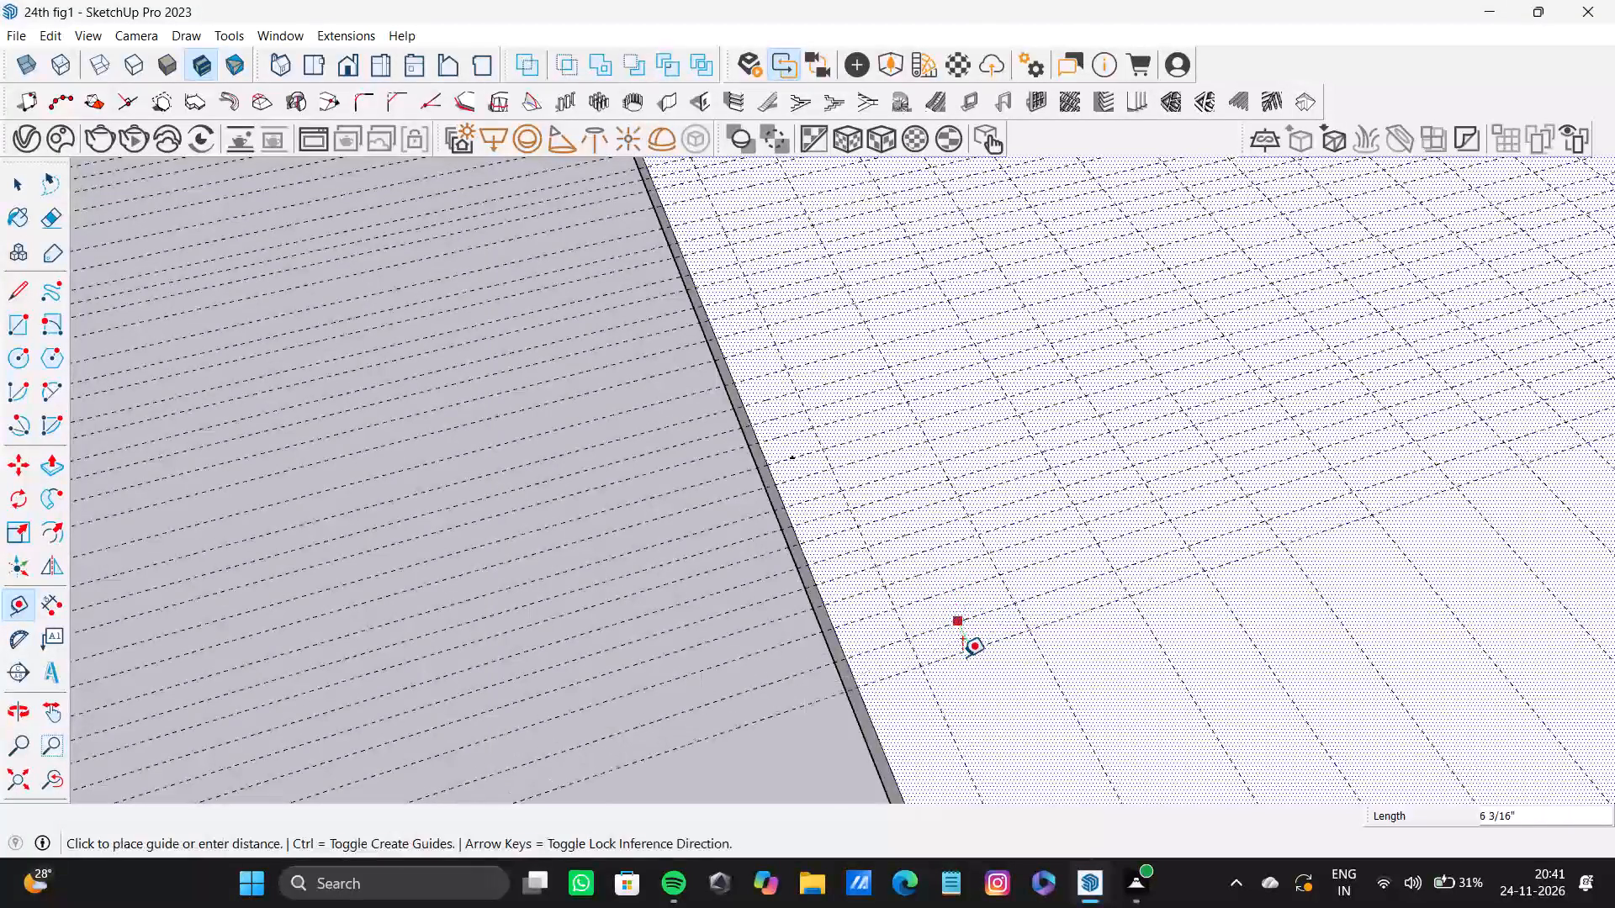
{"action": "double_click", "coordinate": [962, 657]}
{"action": "double_click", "coordinate": [1015, 684]}
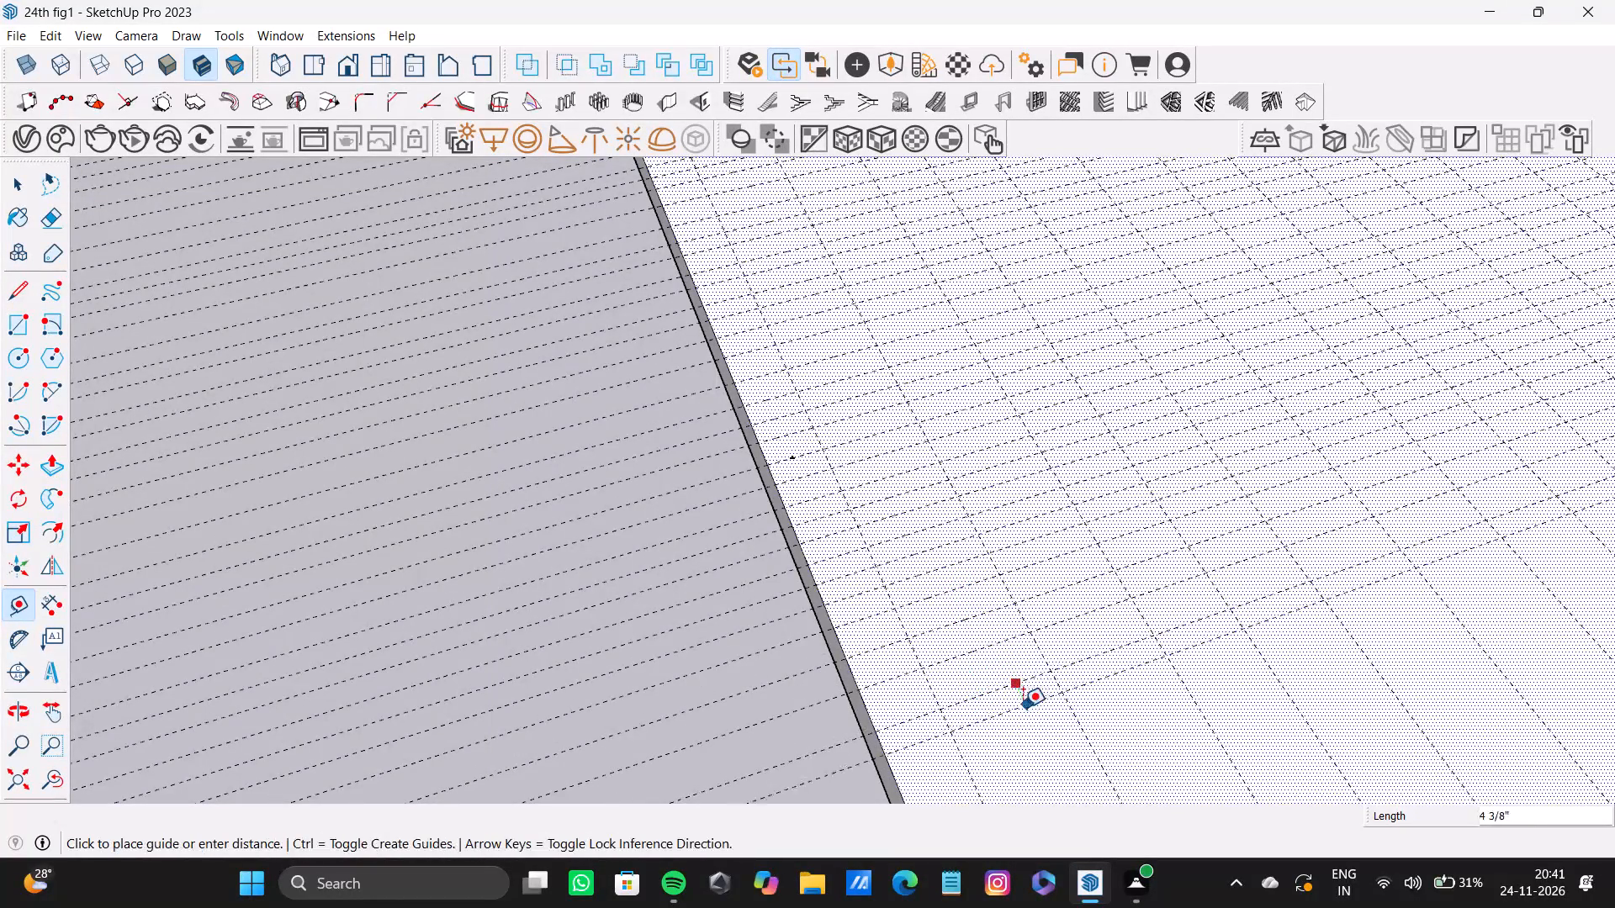
{"action": "left_click", "coordinate": [1024, 711]}
{"action": "scroll", "coordinate": [764, 520], "scroll_direction": "down", "scroll_amount": 7}
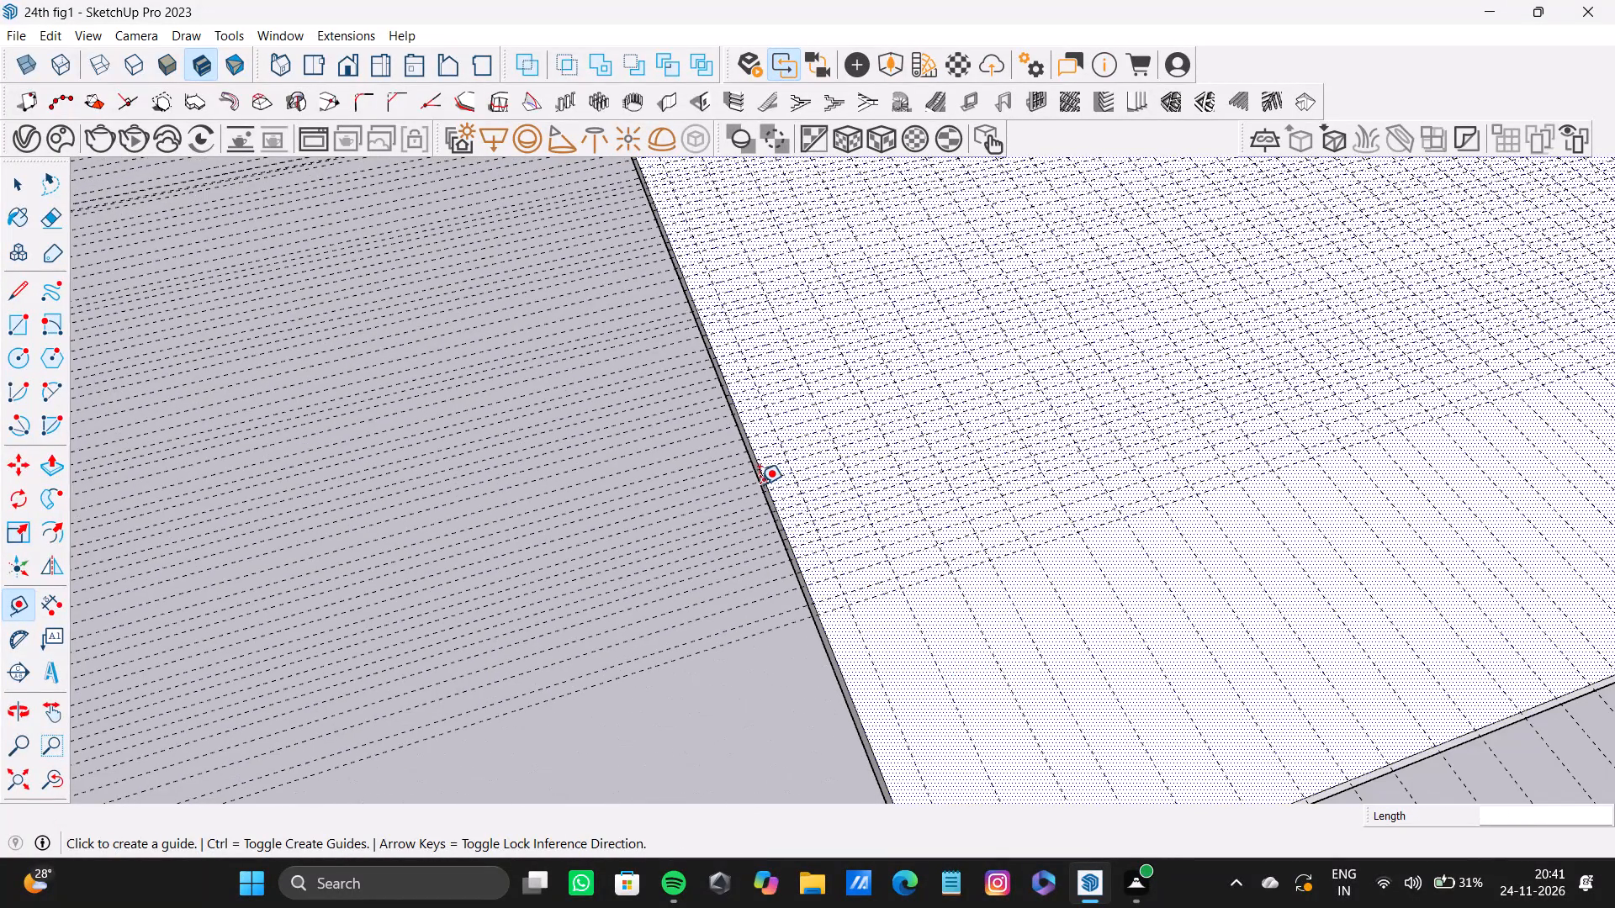
{"action": "key", "text": "space"}
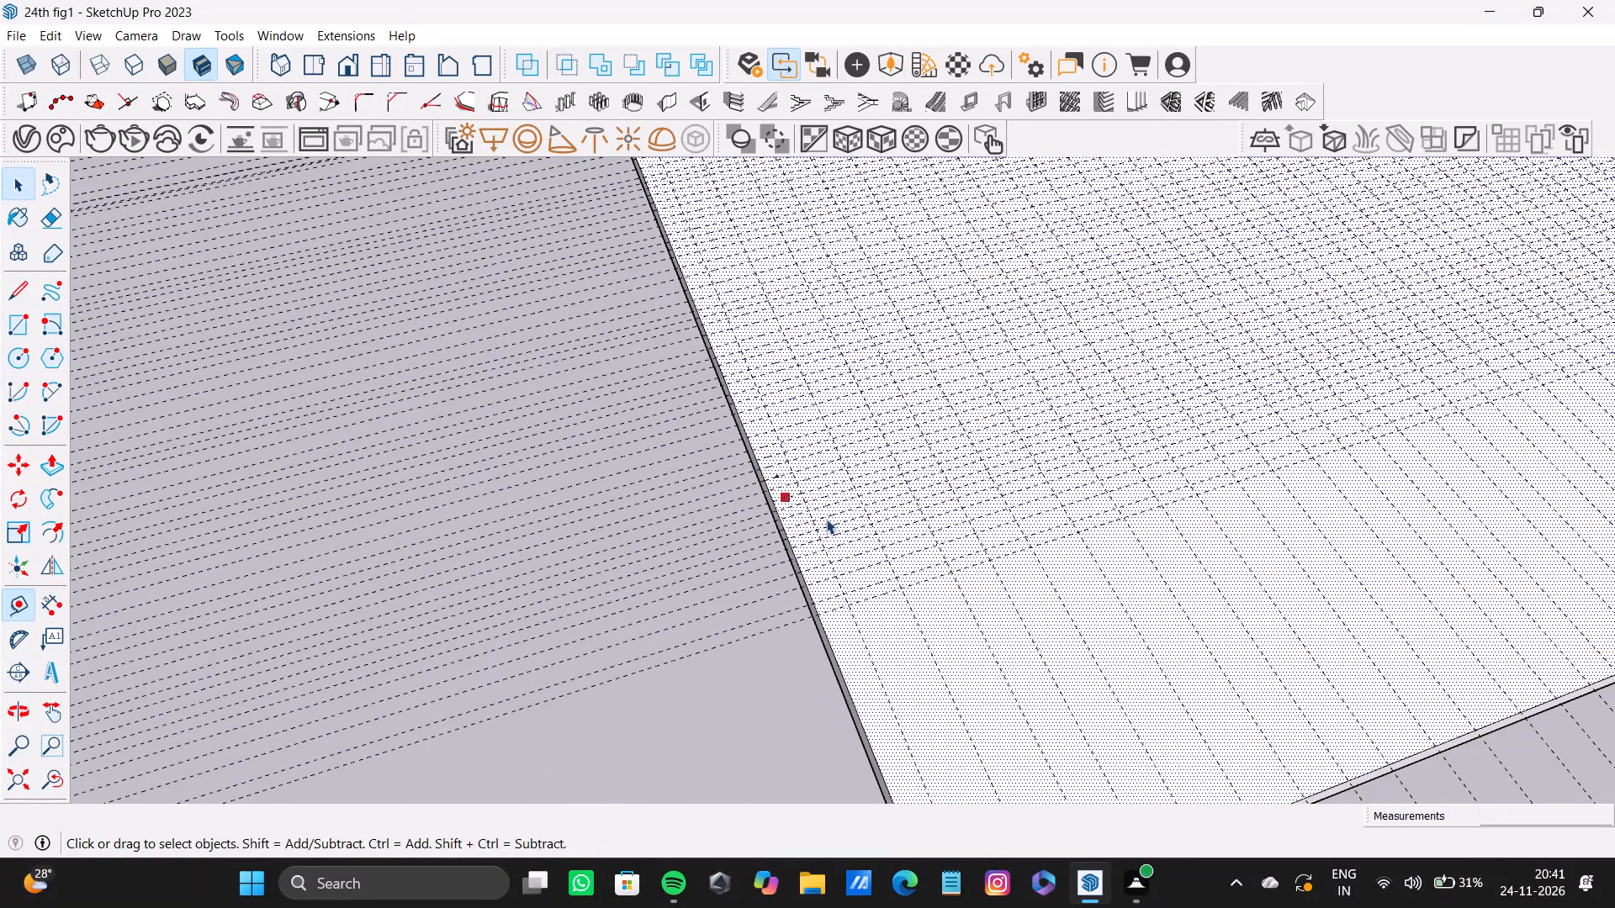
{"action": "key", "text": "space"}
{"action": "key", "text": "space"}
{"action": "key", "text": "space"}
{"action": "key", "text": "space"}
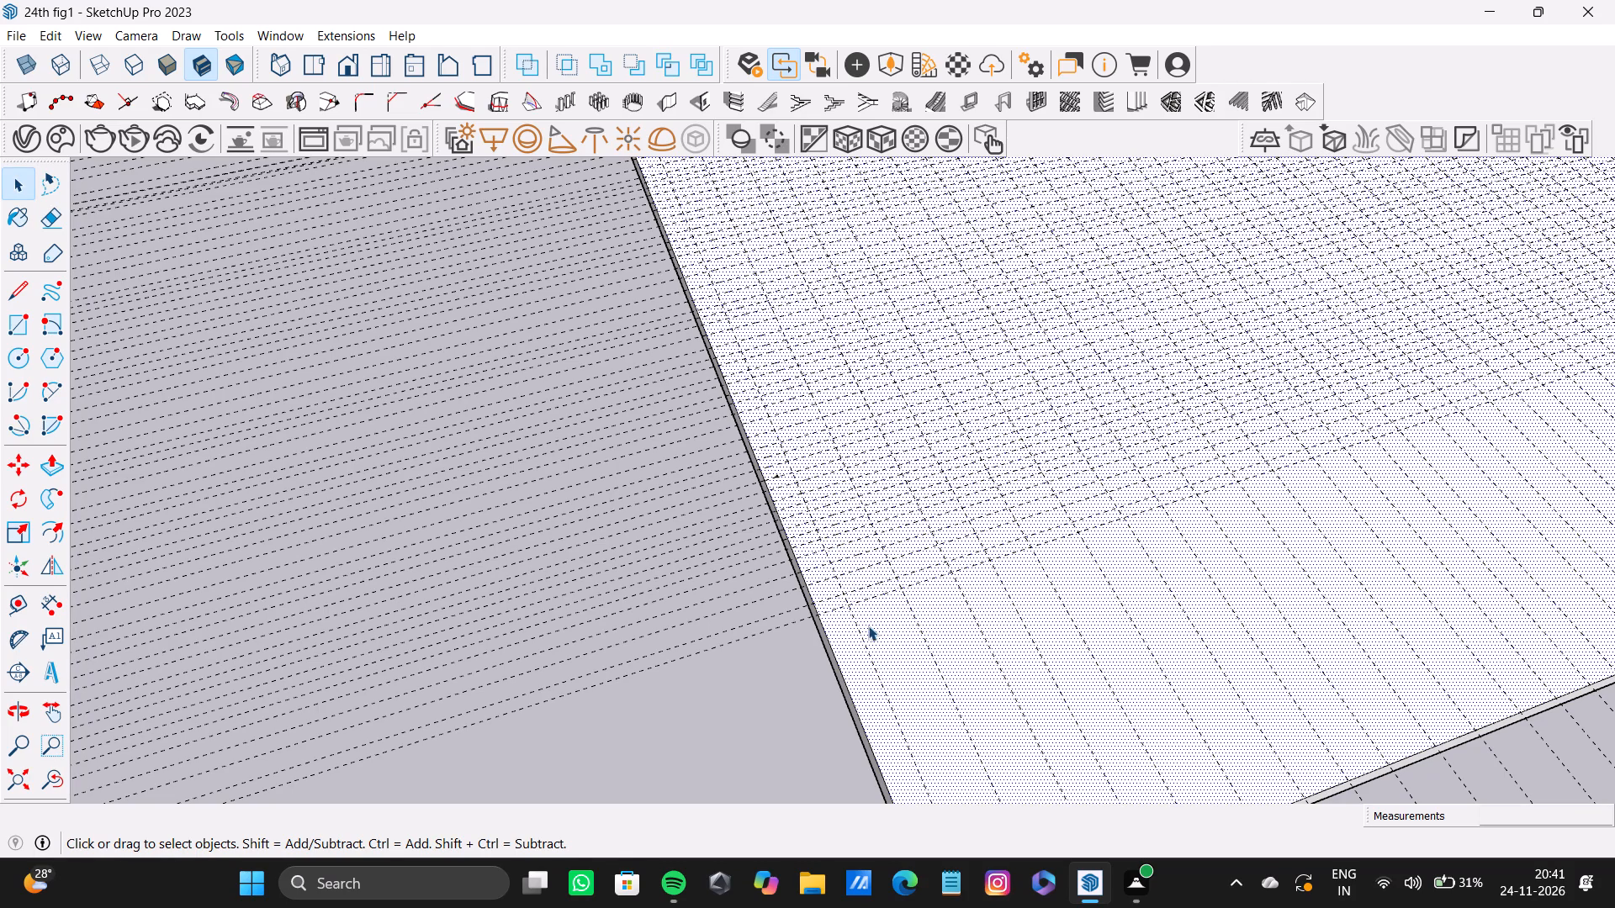
Add one crosswise guide beyond the outermost one and two infill guides in the nearby wider gaps, each infill offset about 4 3/8".
{"action": "key", "text": "t"}
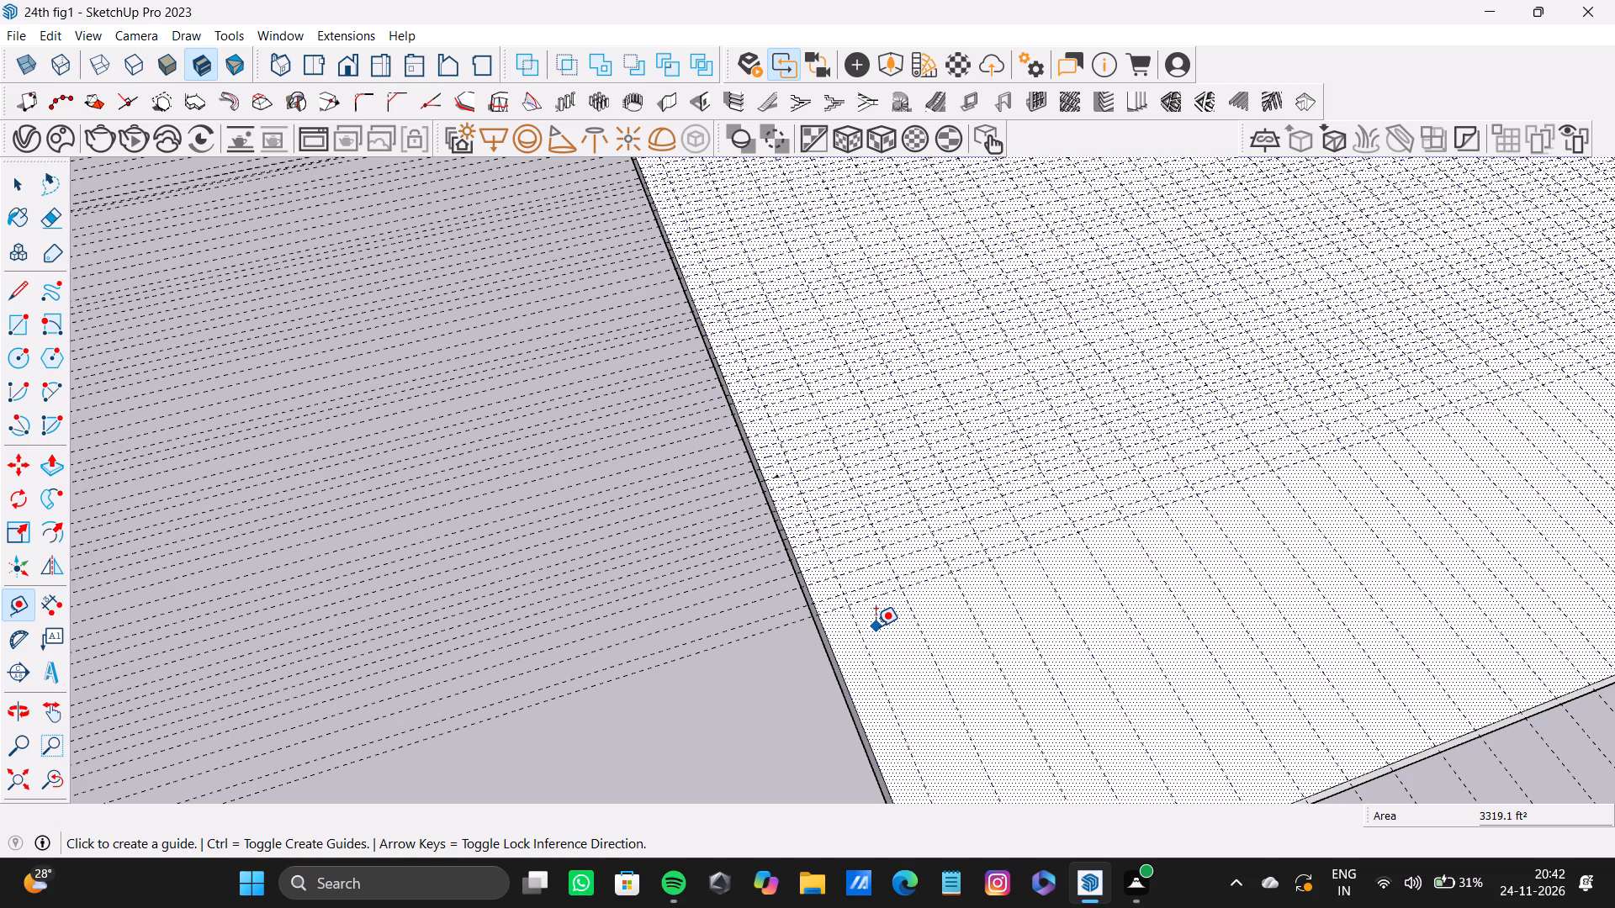
{"action": "scroll", "coordinate": [892, 596], "scroll_direction": "up", "scroll_amount": 3}
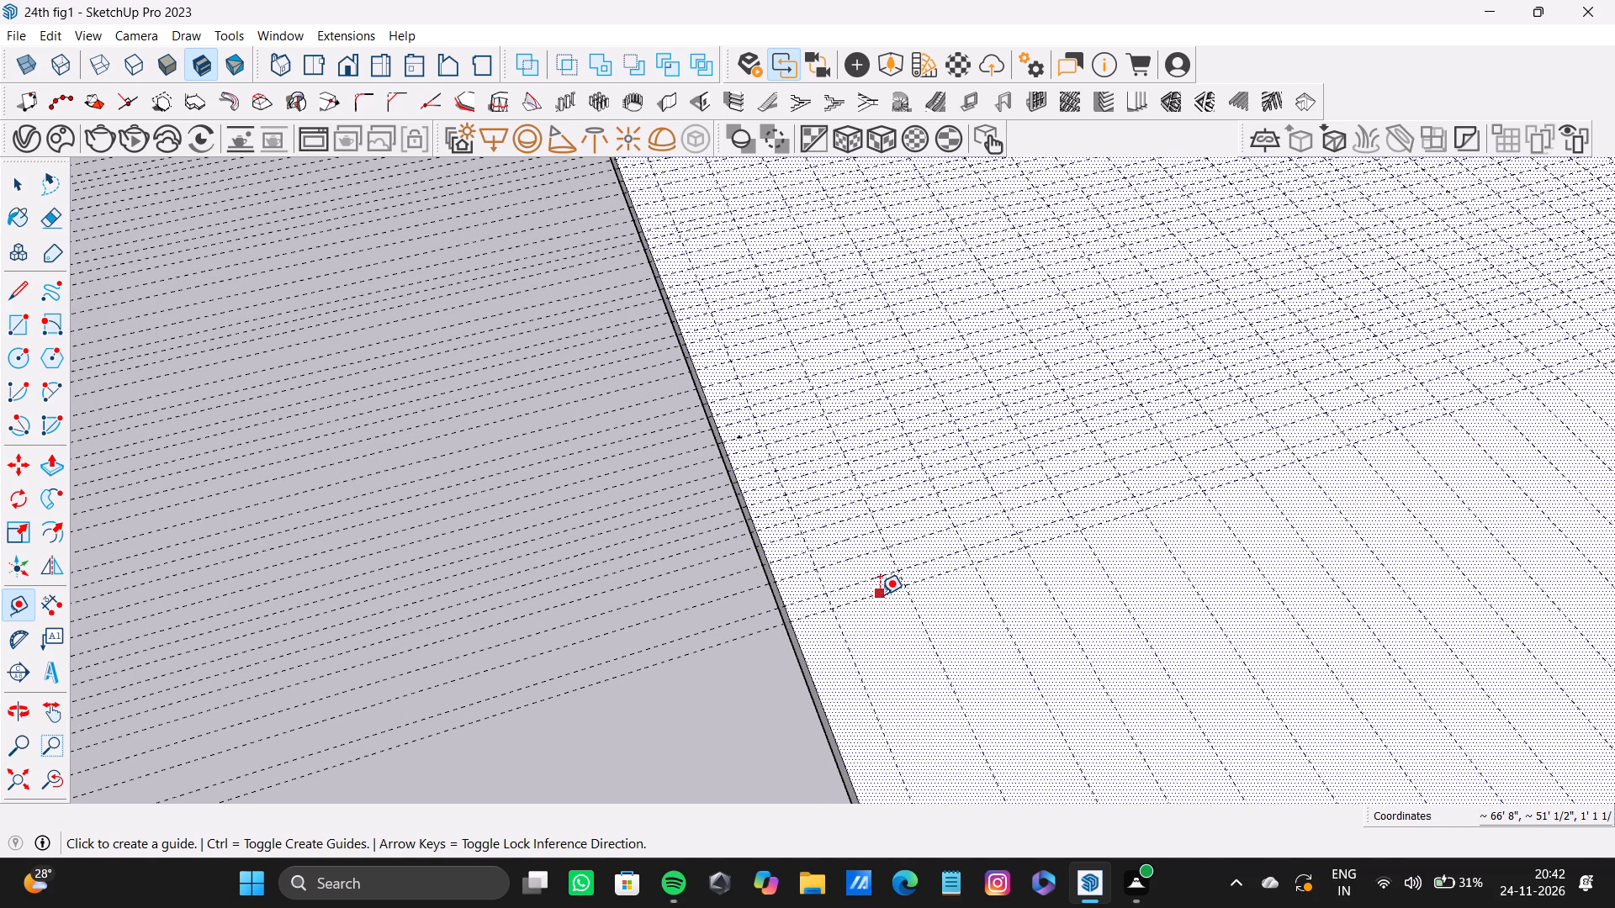
{"action": "left_click", "coordinate": [880, 594]}
{"action": "double_click", "coordinate": [882, 626]}
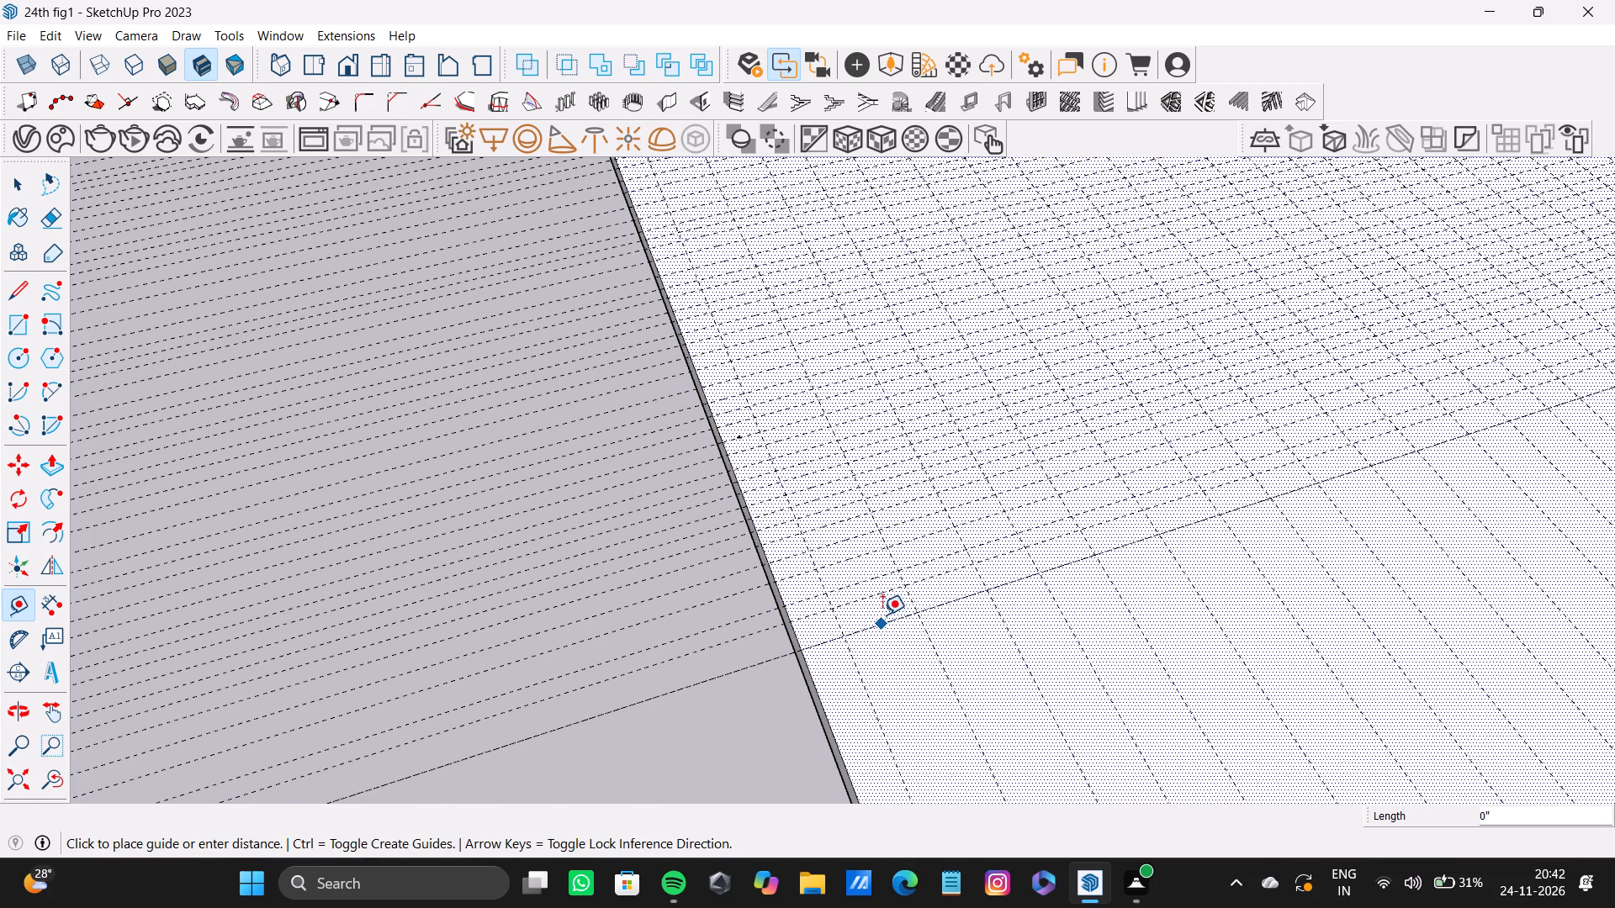
{"action": "left_click", "coordinate": [875, 611]}
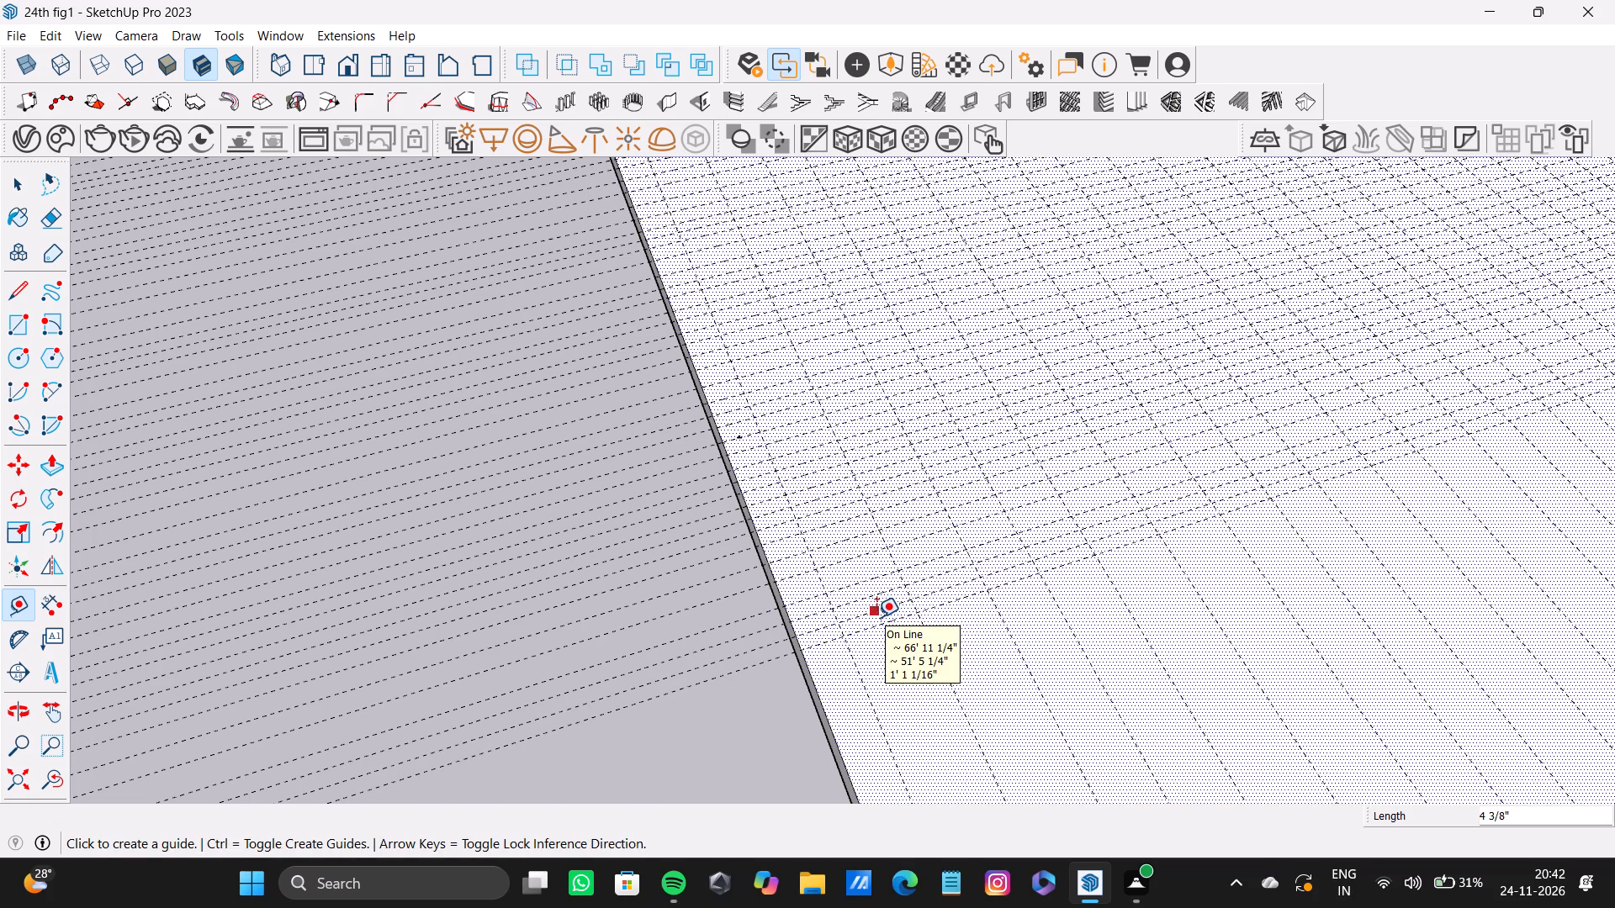
{"action": "left_click", "coordinate": [866, 578]}
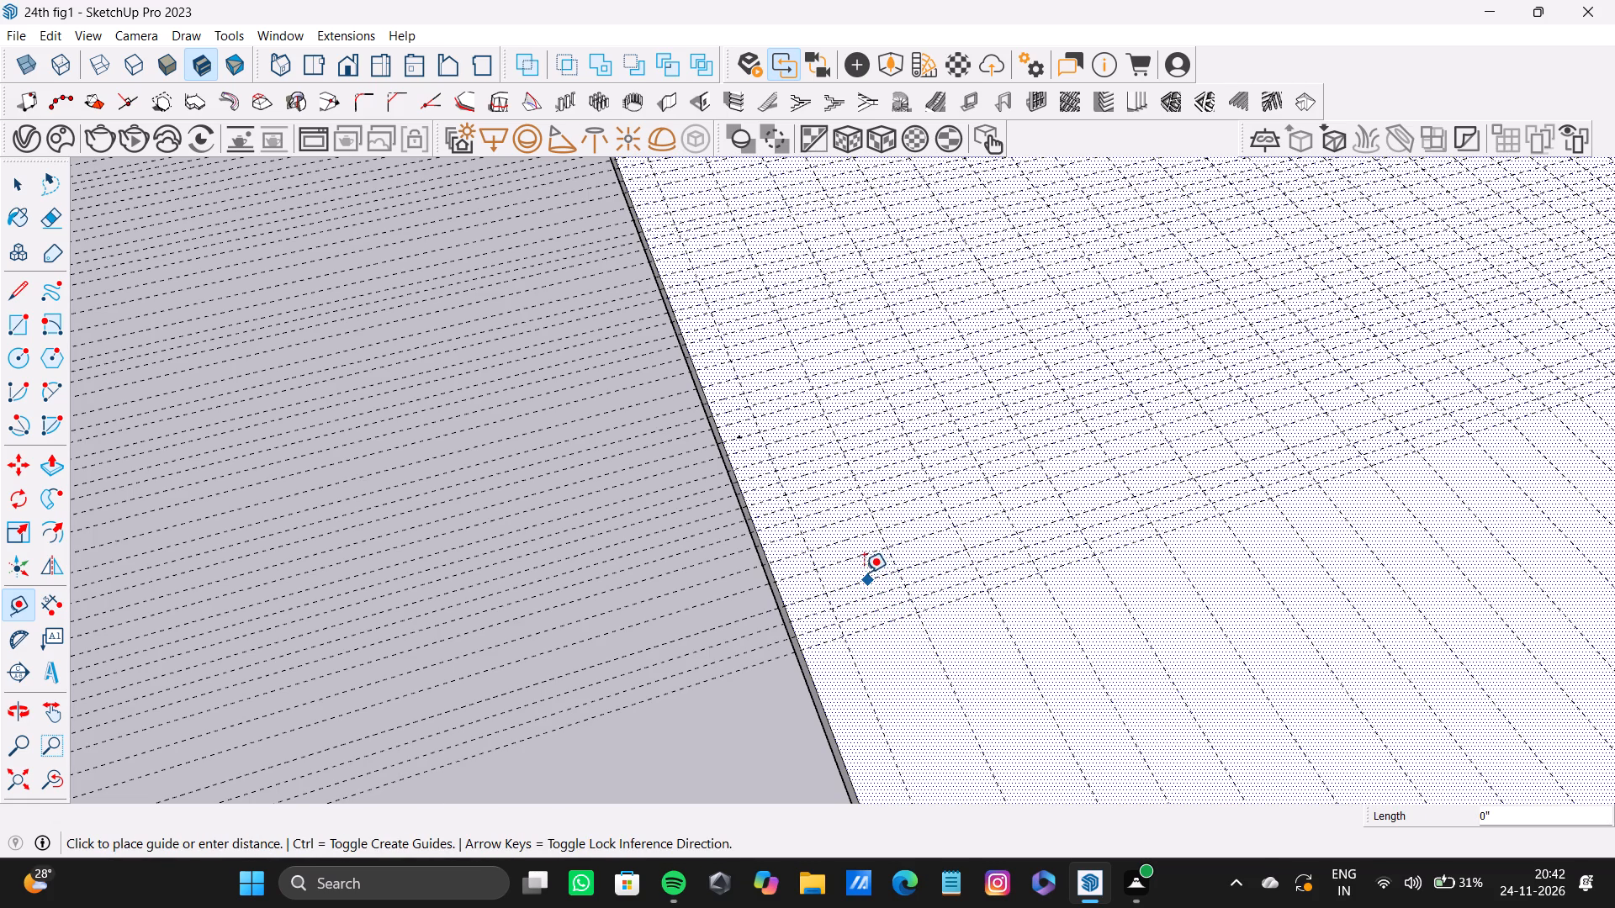
{"action": "left_click", "coordinate": [866, 566]}
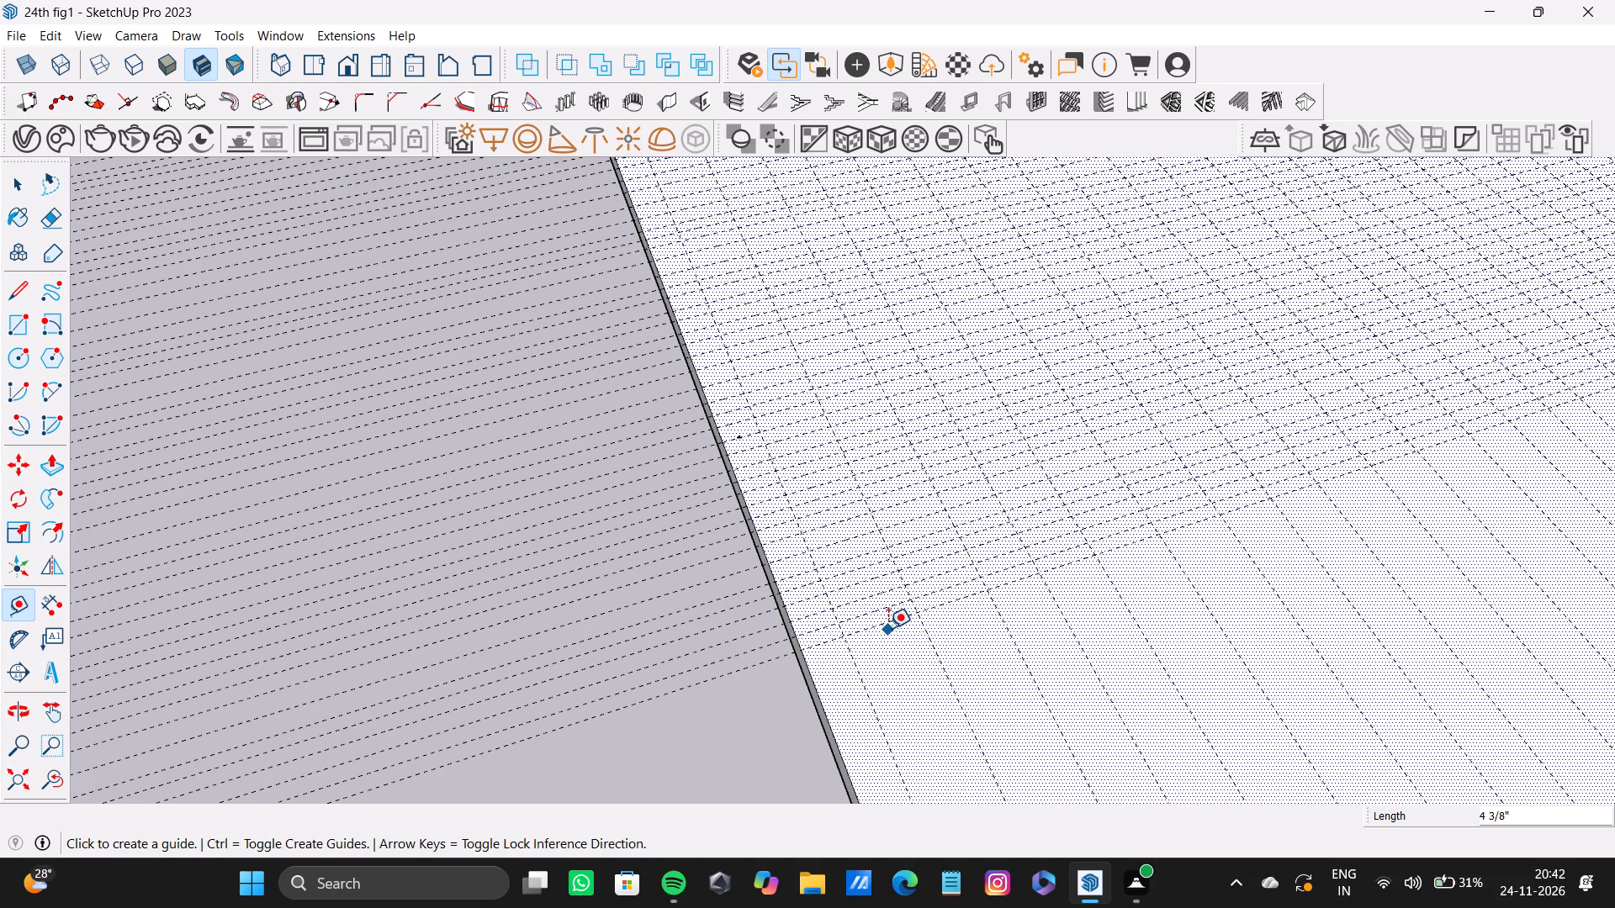
Add six crosswise guides beyond the outermost one toward the slab's uncovered end, with the last offset about 7 5/8".
{"action": "left_click", "coordinate": [885, 620]}
{"action": "double_click", "coordinate": [894, 641]}
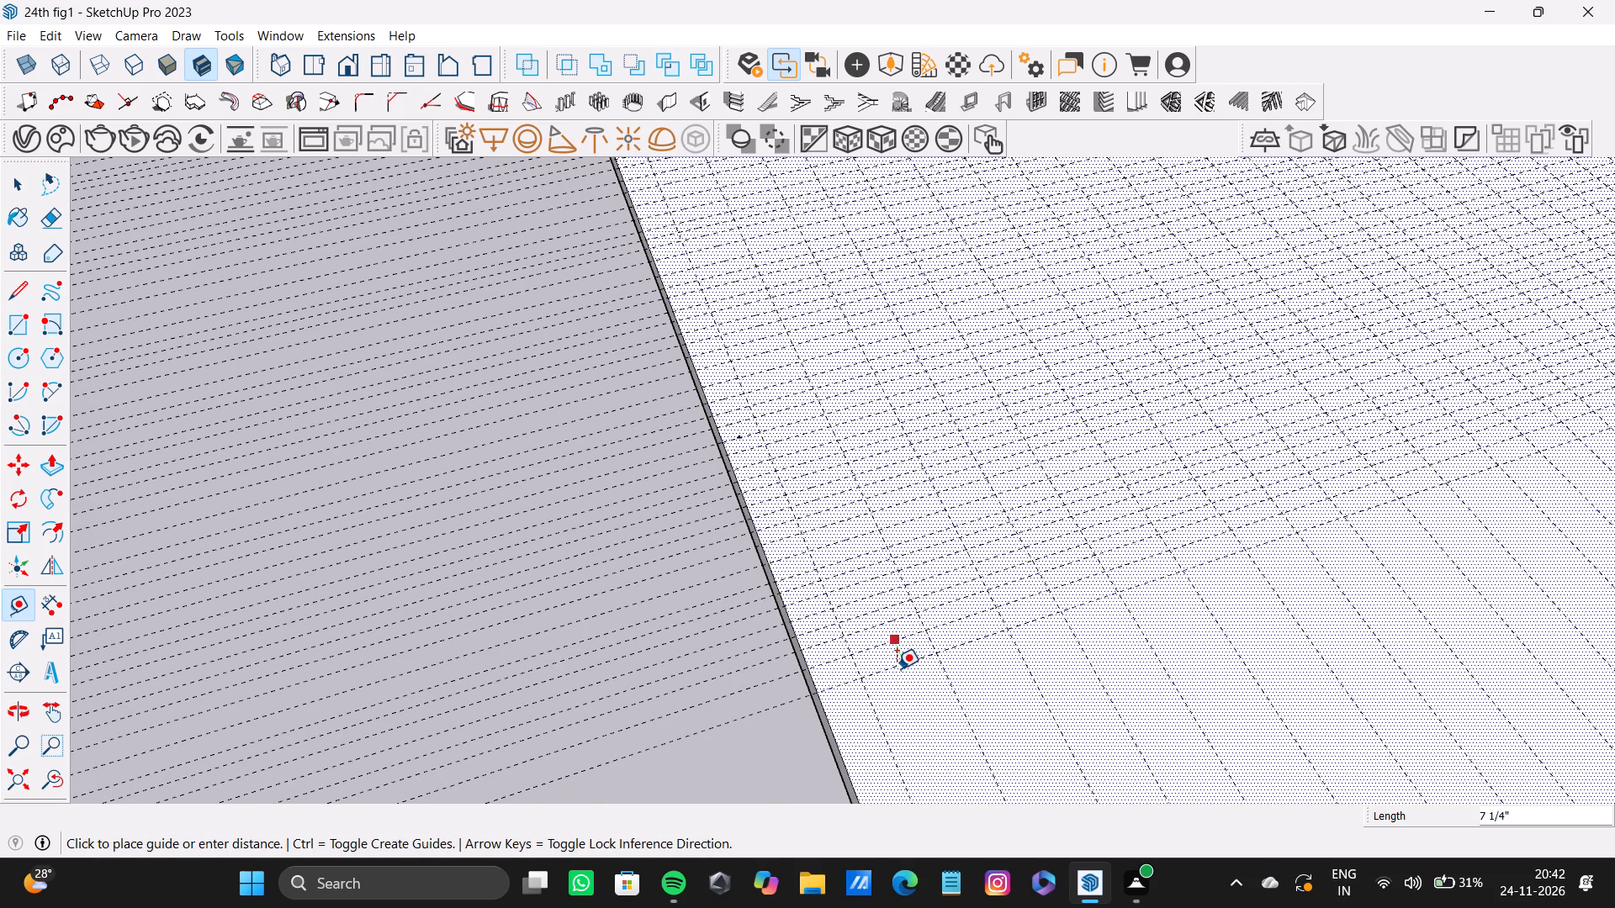
{"action": "double_click", "coordinate": [897, 668]}
{"action": "double_click", "coordinate": [908, 691]}
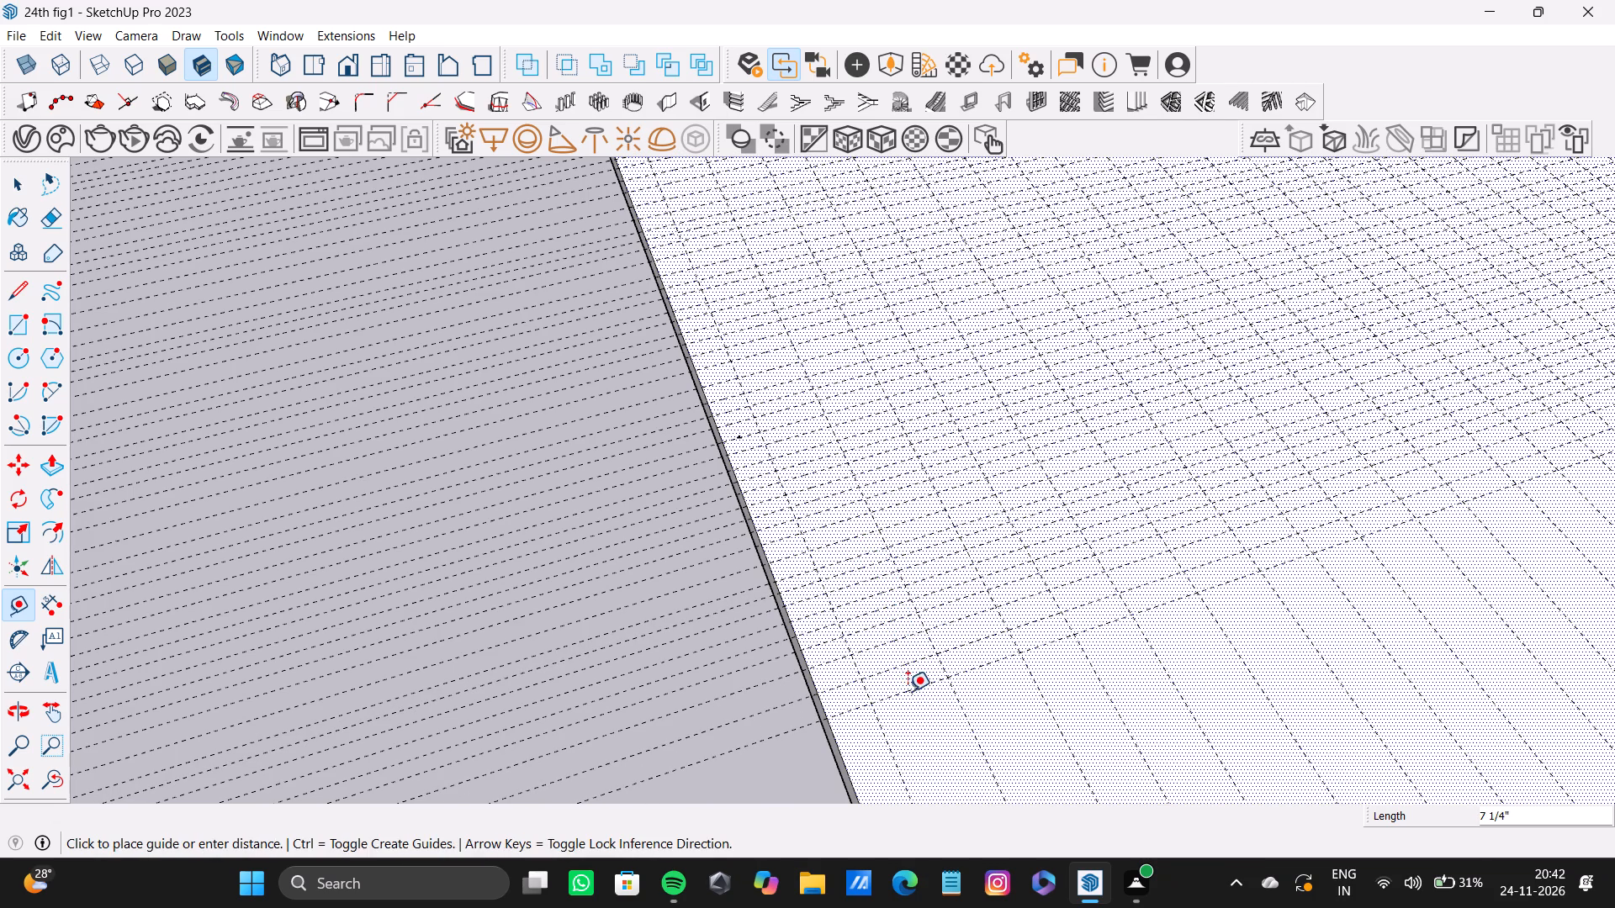
{"action": "double_click", "coordinate": [911, 715]}
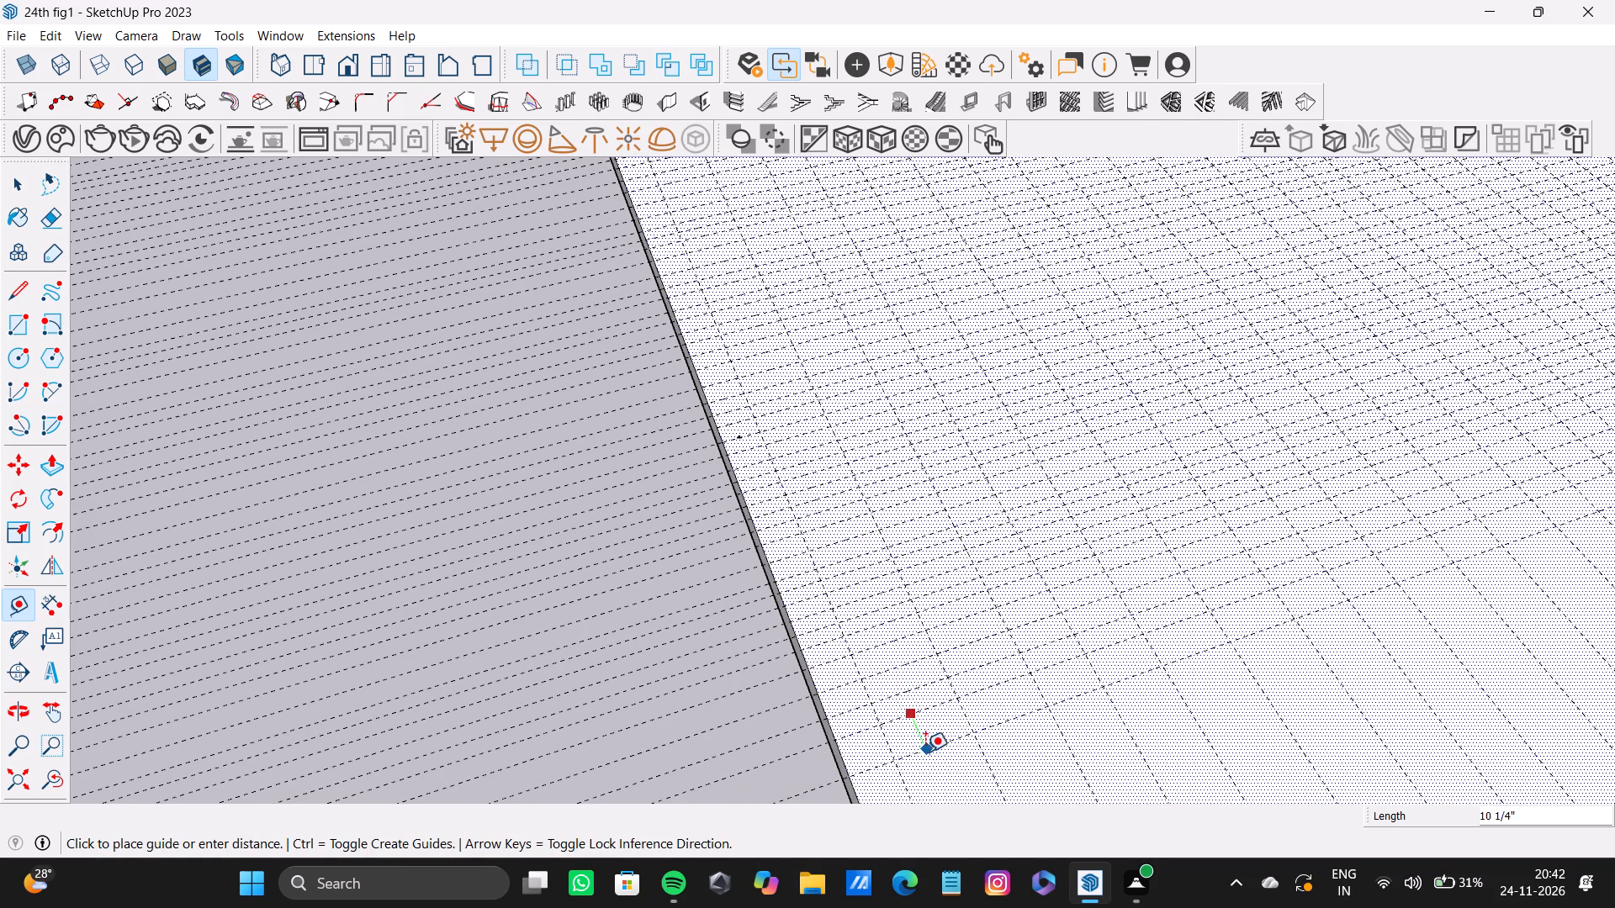
{"action": "double_click", "coordinate": [922, 737]}
{"action": "left_click", "coordinate": [934, 765]}
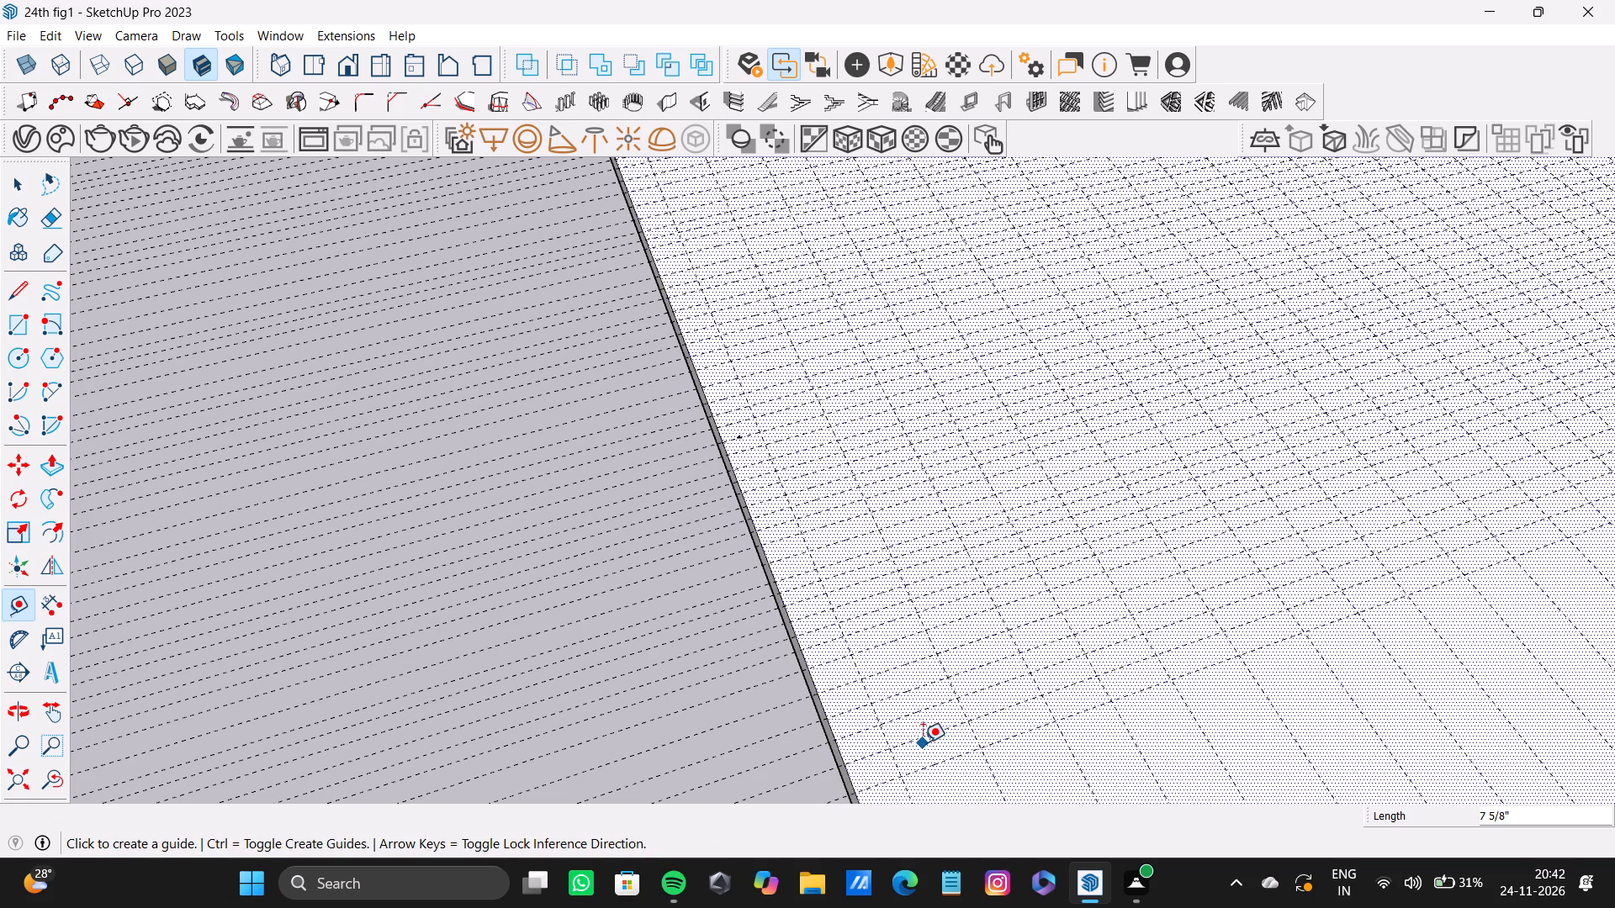
Add two more crosswise guides beyond the outermost one, the first offset about 6 7/8", and ready the Tape Measure again.
{"action": "scroll", "coordinate": [923, 731], "scroll_direction": "down", "scroll_amount": 8}
{"action": "scroll", "coordinate": [932, 740], "scroll_direction": "up", "scroll_amount": 5}
{"action": "left_click", "coordinate": [933, 739]}
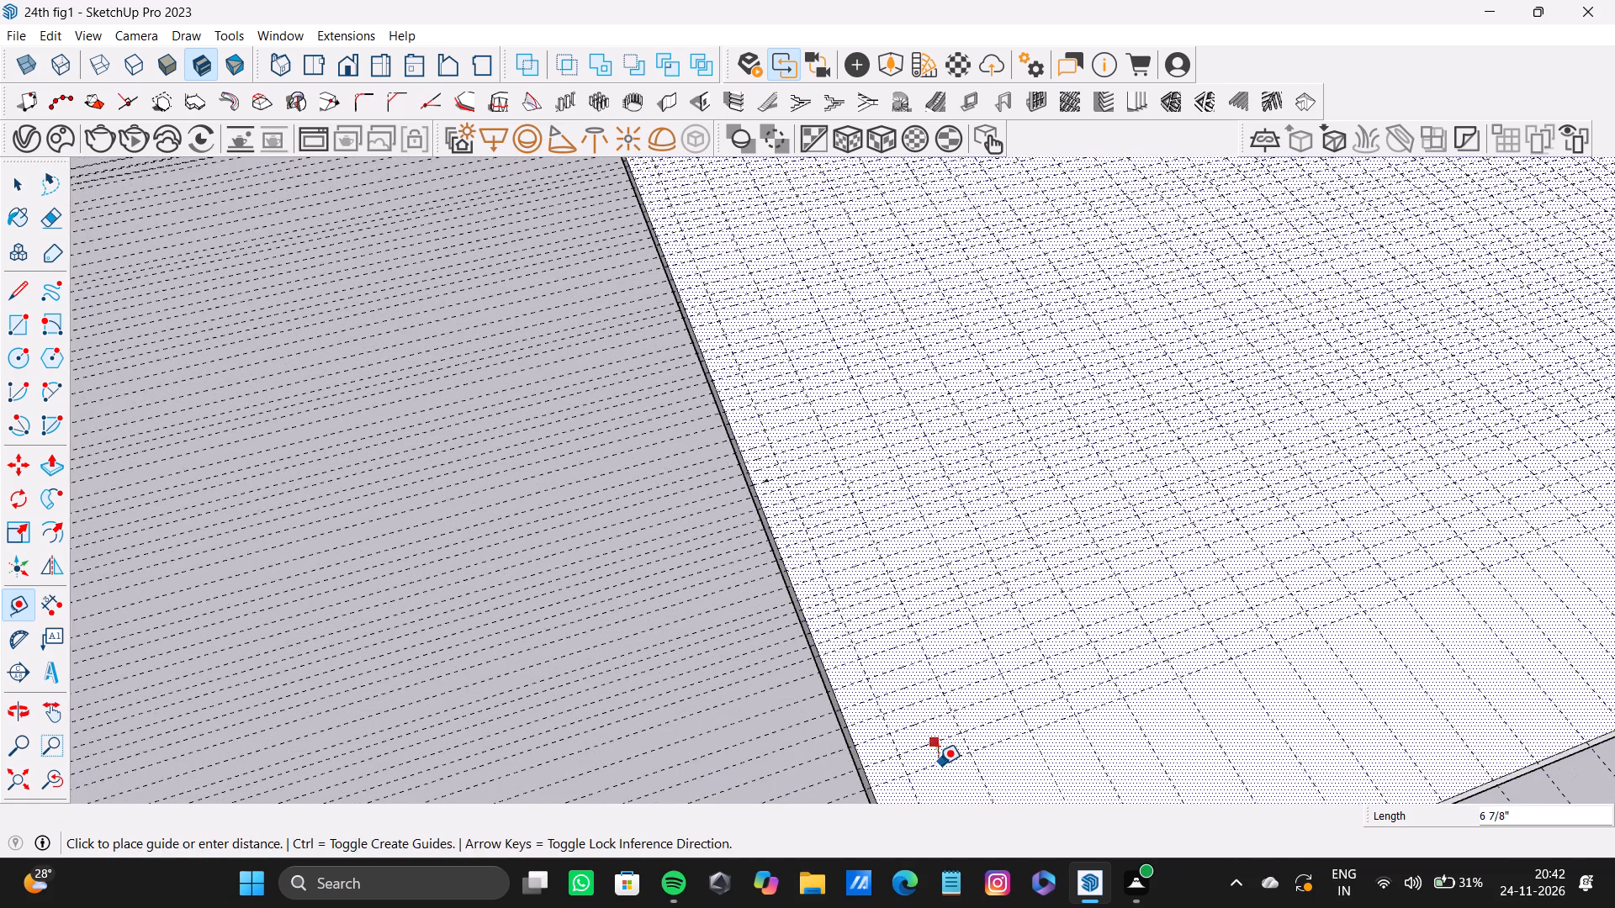
{"action": "left_click", "coordinate": [938, 764]}
{"action": "left_click", "coordinate": [941, 762]}
{"action": "double_click", "coordinate": [966, 781]}
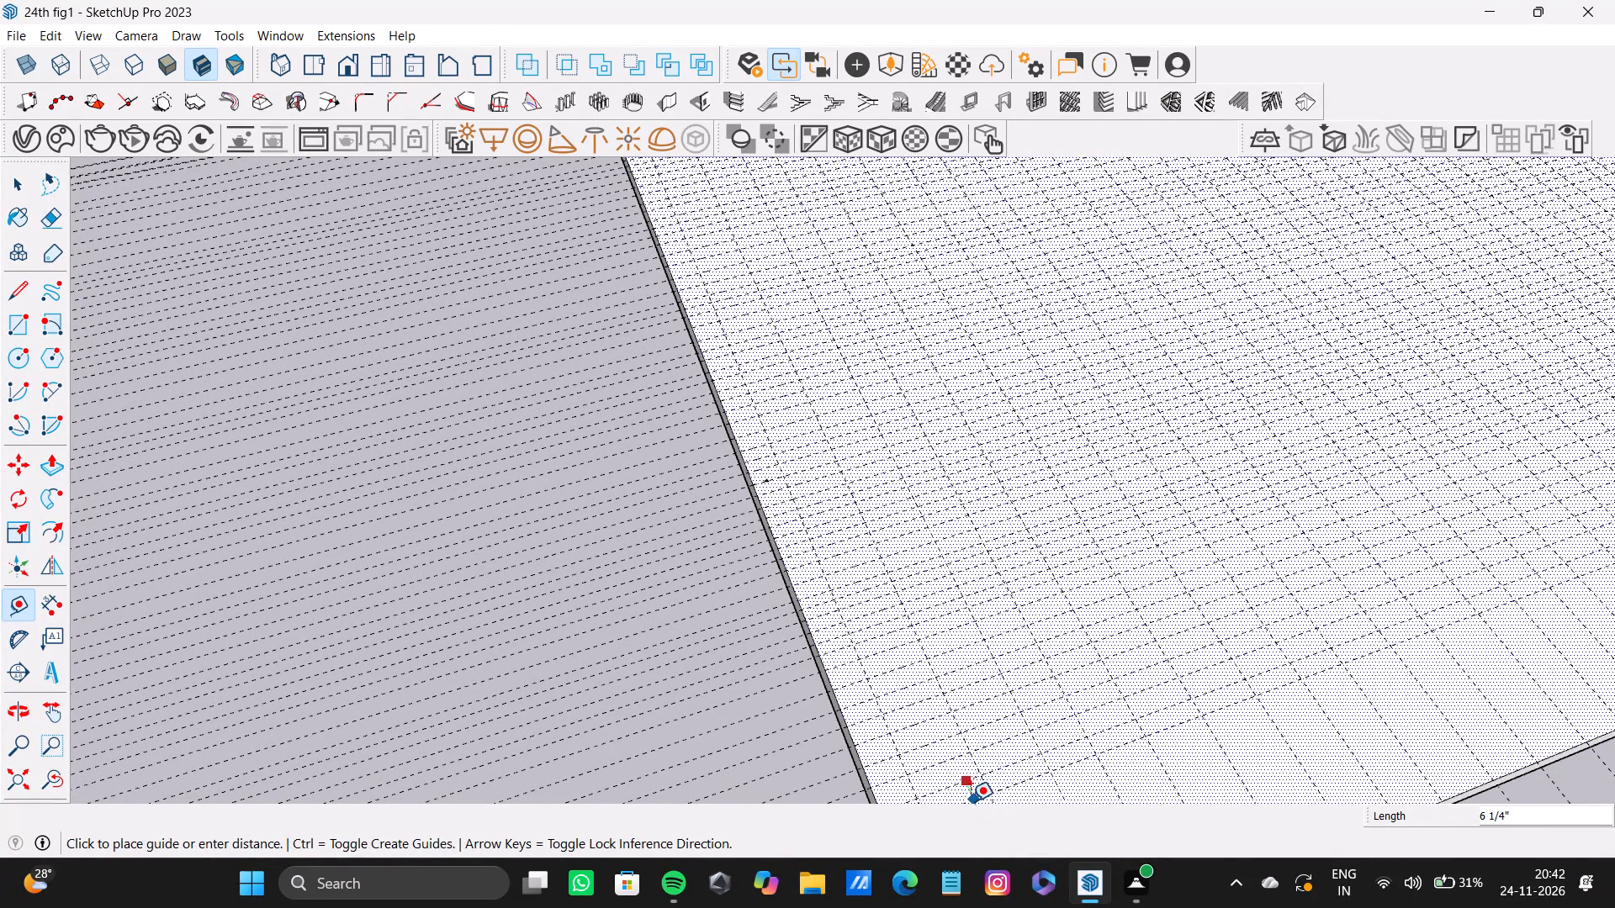
{"action": "key", "text": "space"}
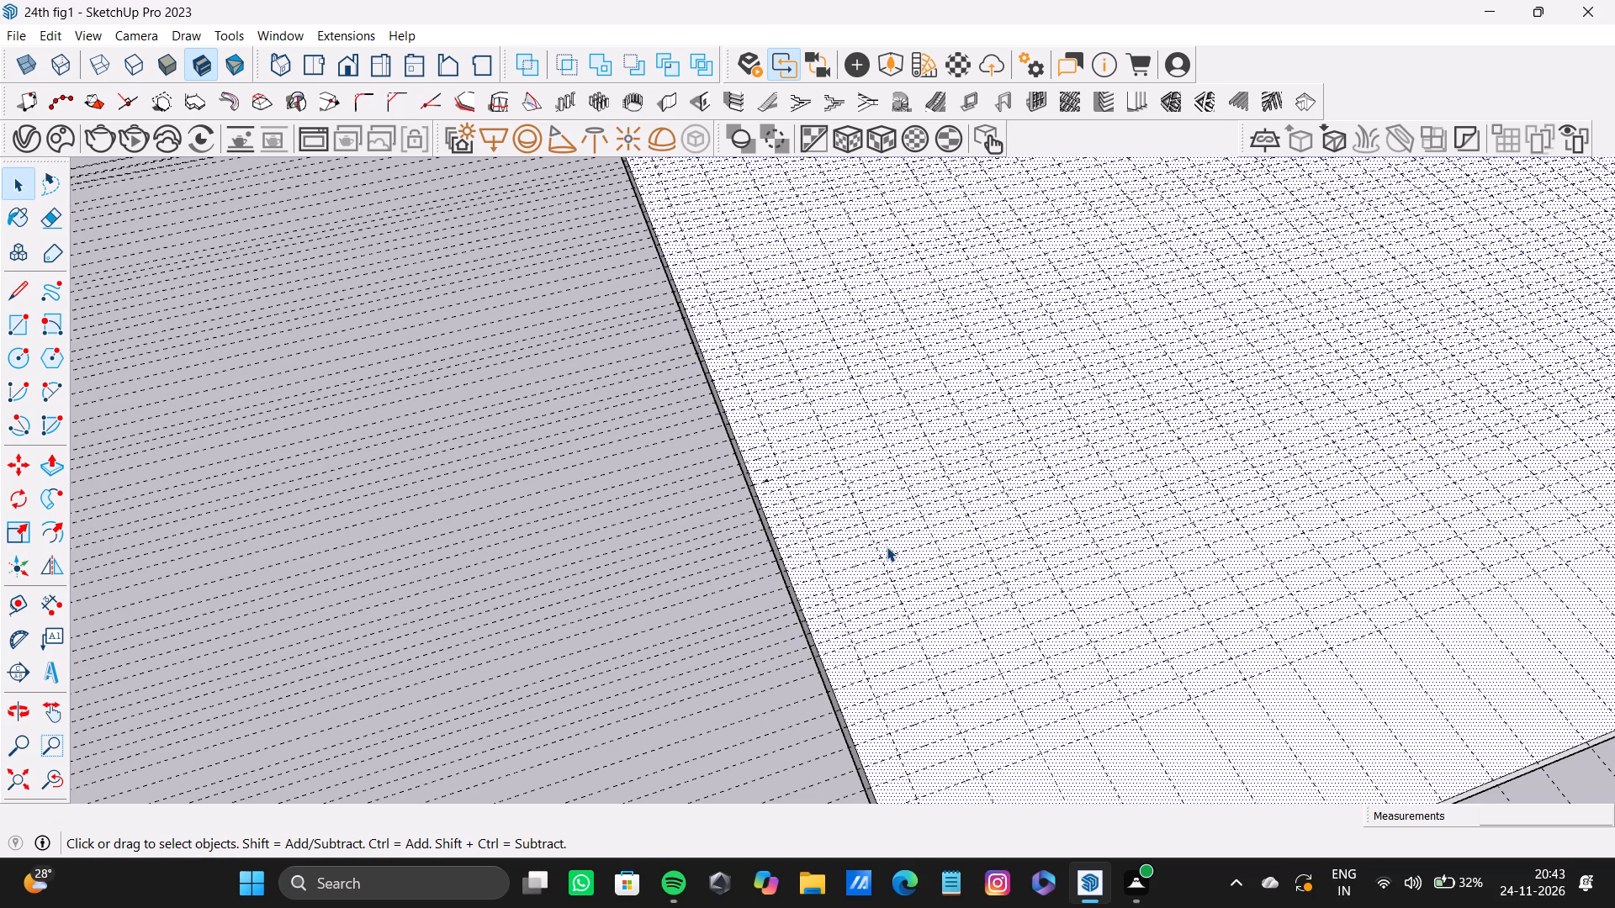
{"action": "key", "text": "t"}
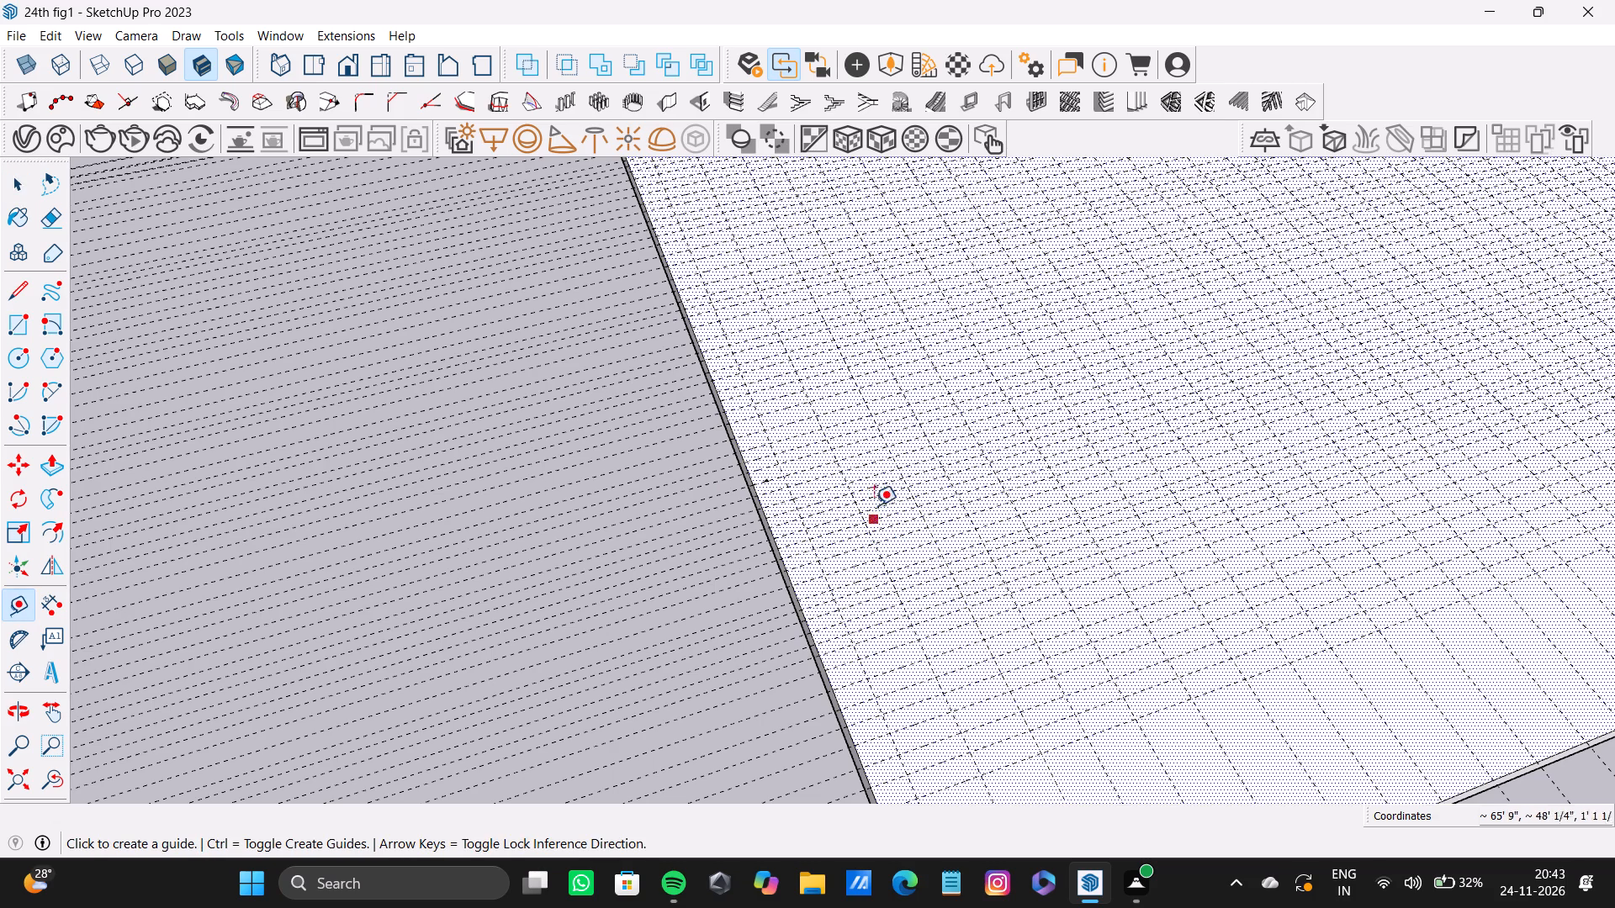
{"action": "scroll", "coordinate": [885, 609], "scroll_direction": "down", "scroll_amount": 1}
Adjust the display brightness to a low level in the system quick settings and return to the model.
{"action": "left_click", "coordinate": [1443, 895]}
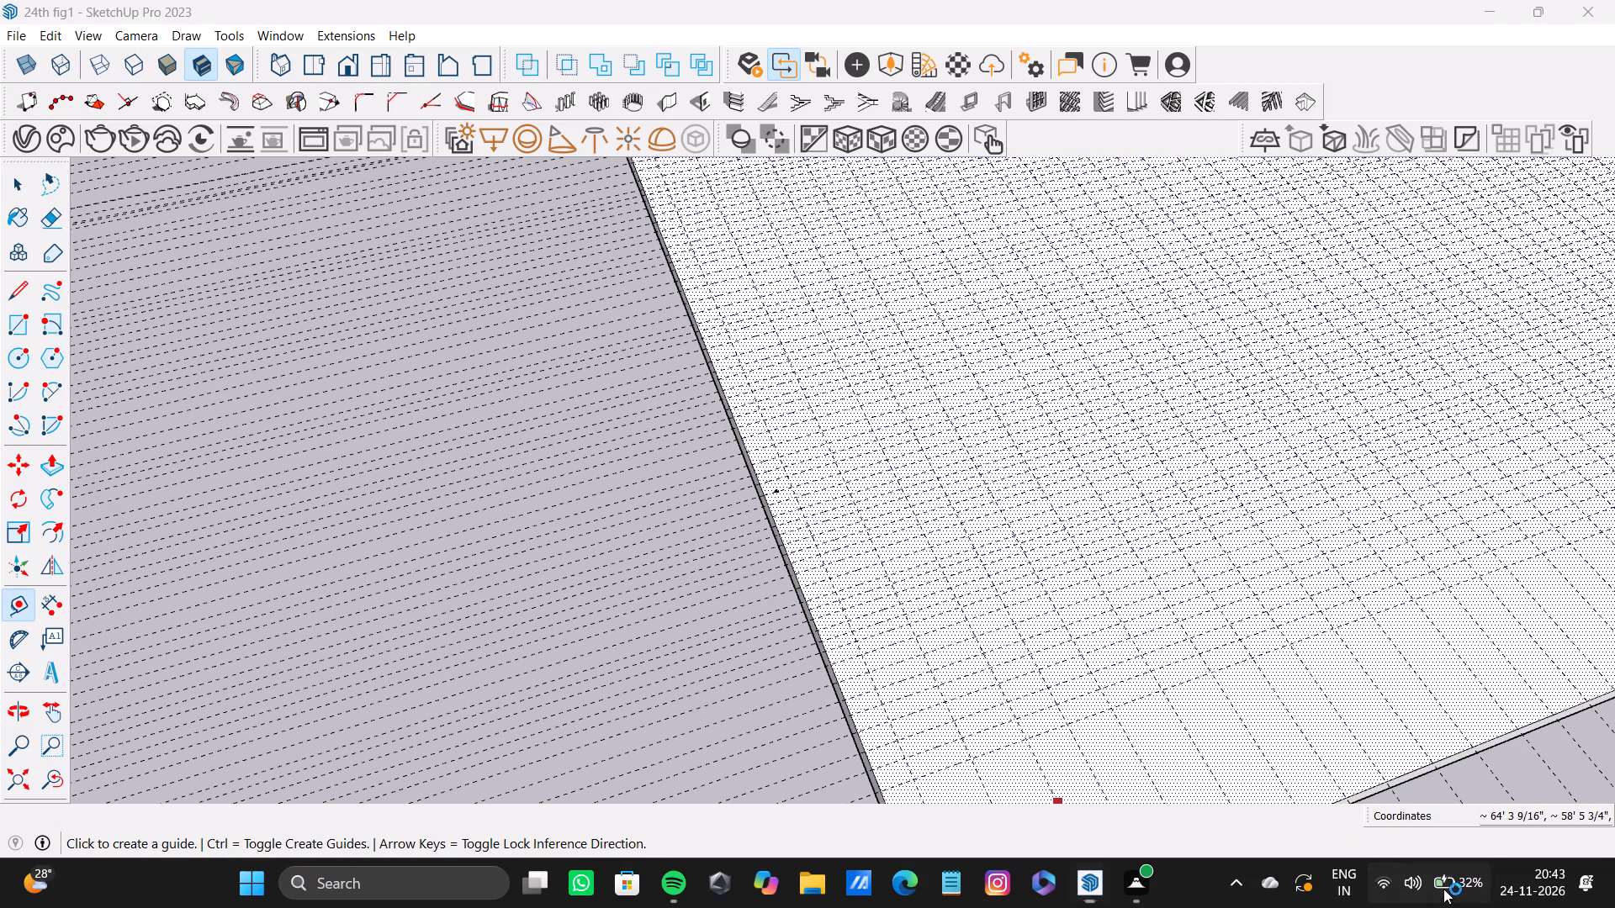
{"action": "left_click", "coordinate": [1312, 699]}
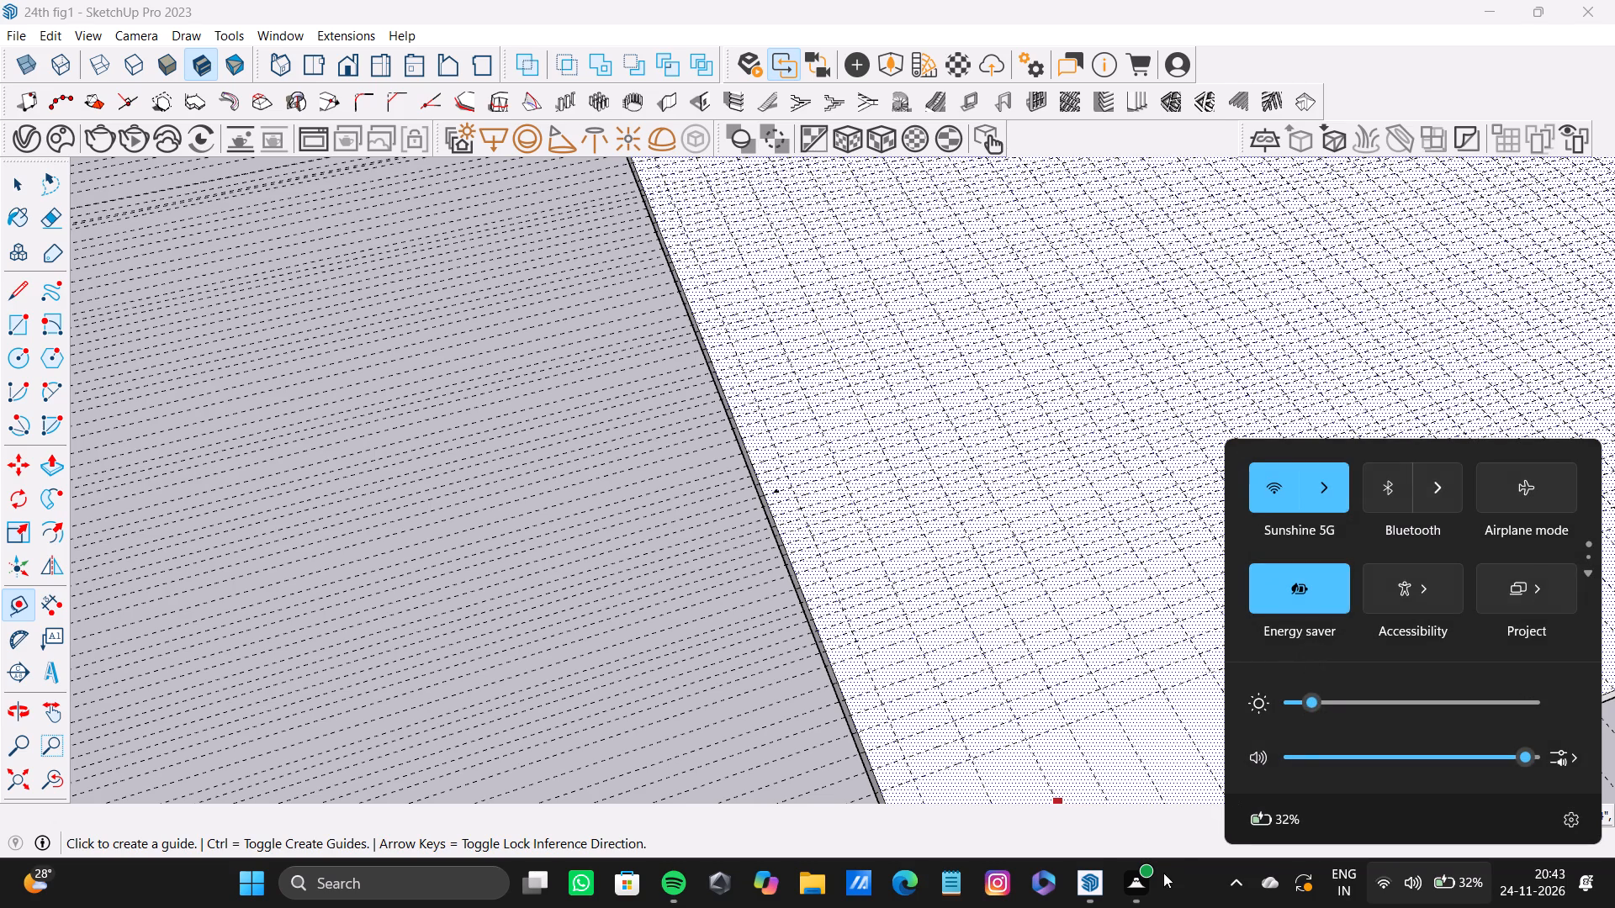
{"action": "left_click", "coordinate": [1179, 886]}
Add three crosswise guides beyond the outermost one toward the slab's end corner, with the last offset about 7 1/16".
{"action": "scroll", "coordinate": [919, 686], "scroll_direction": "down", "scroll_amount": 6}
{"action": "middle_click_drag", "start_coordinate": [925, 704], "coordinate": [1104, 726]}
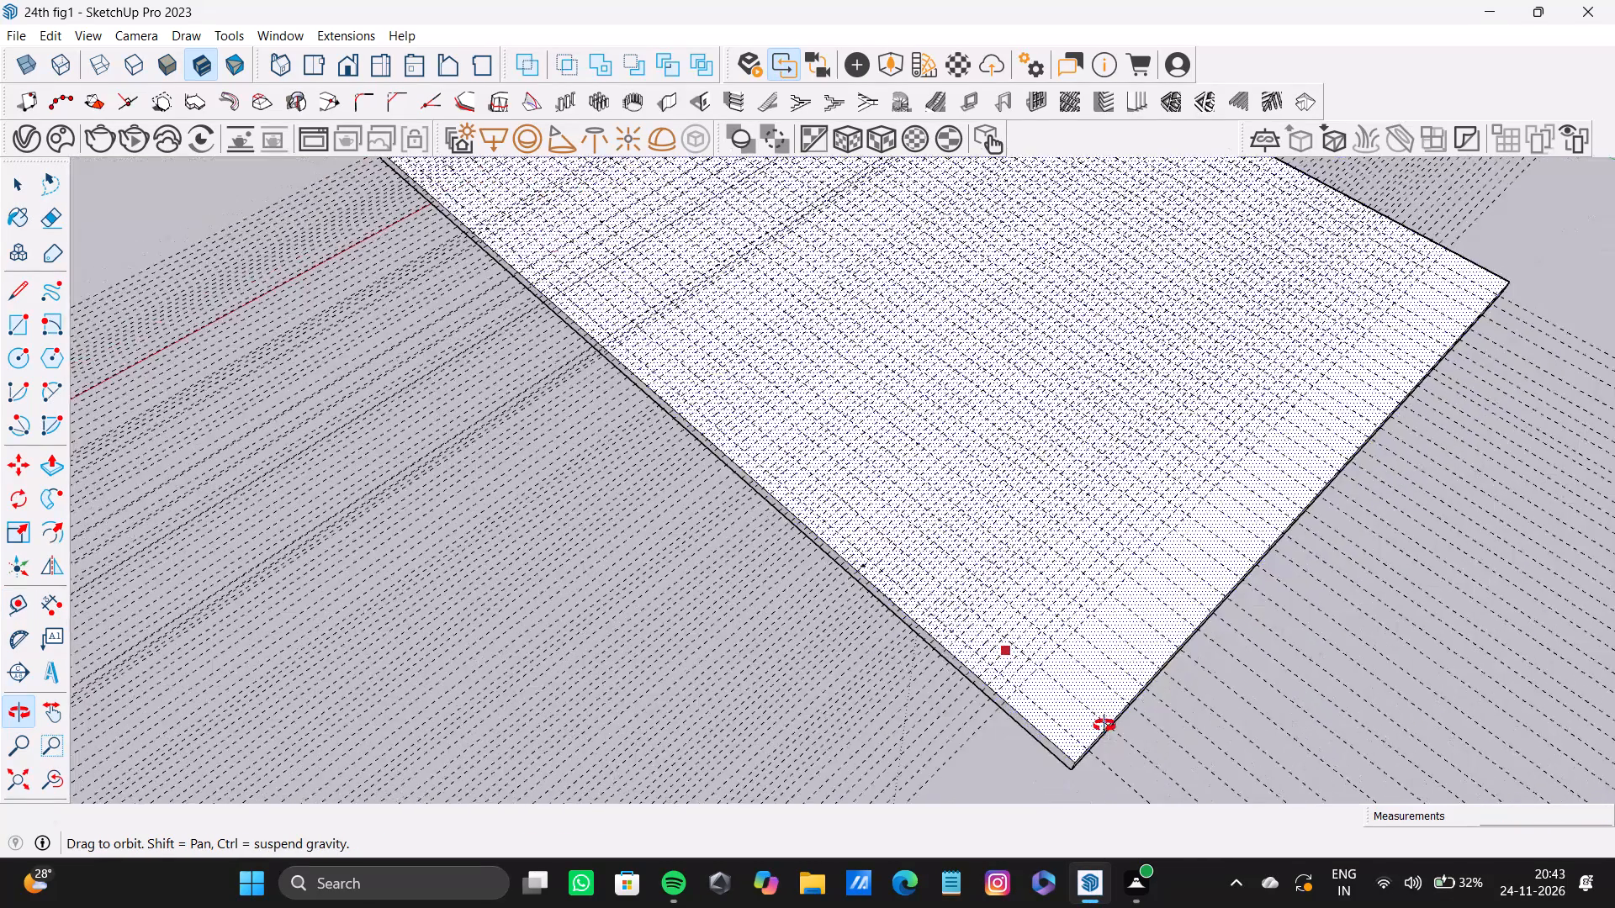
{"action": "middle_click_drag", "start_coordinate": [1104, 726], "coordinate": [1104, 721]}
{"action": "scroll", "coordinate": [1012, 680], "scroll_direction": "up", "scroll_amount": 8}
{"action": "left_click", "coordinate": [1034, 683]}
{"action": "double_click", "coordinate": [1056, 705]}
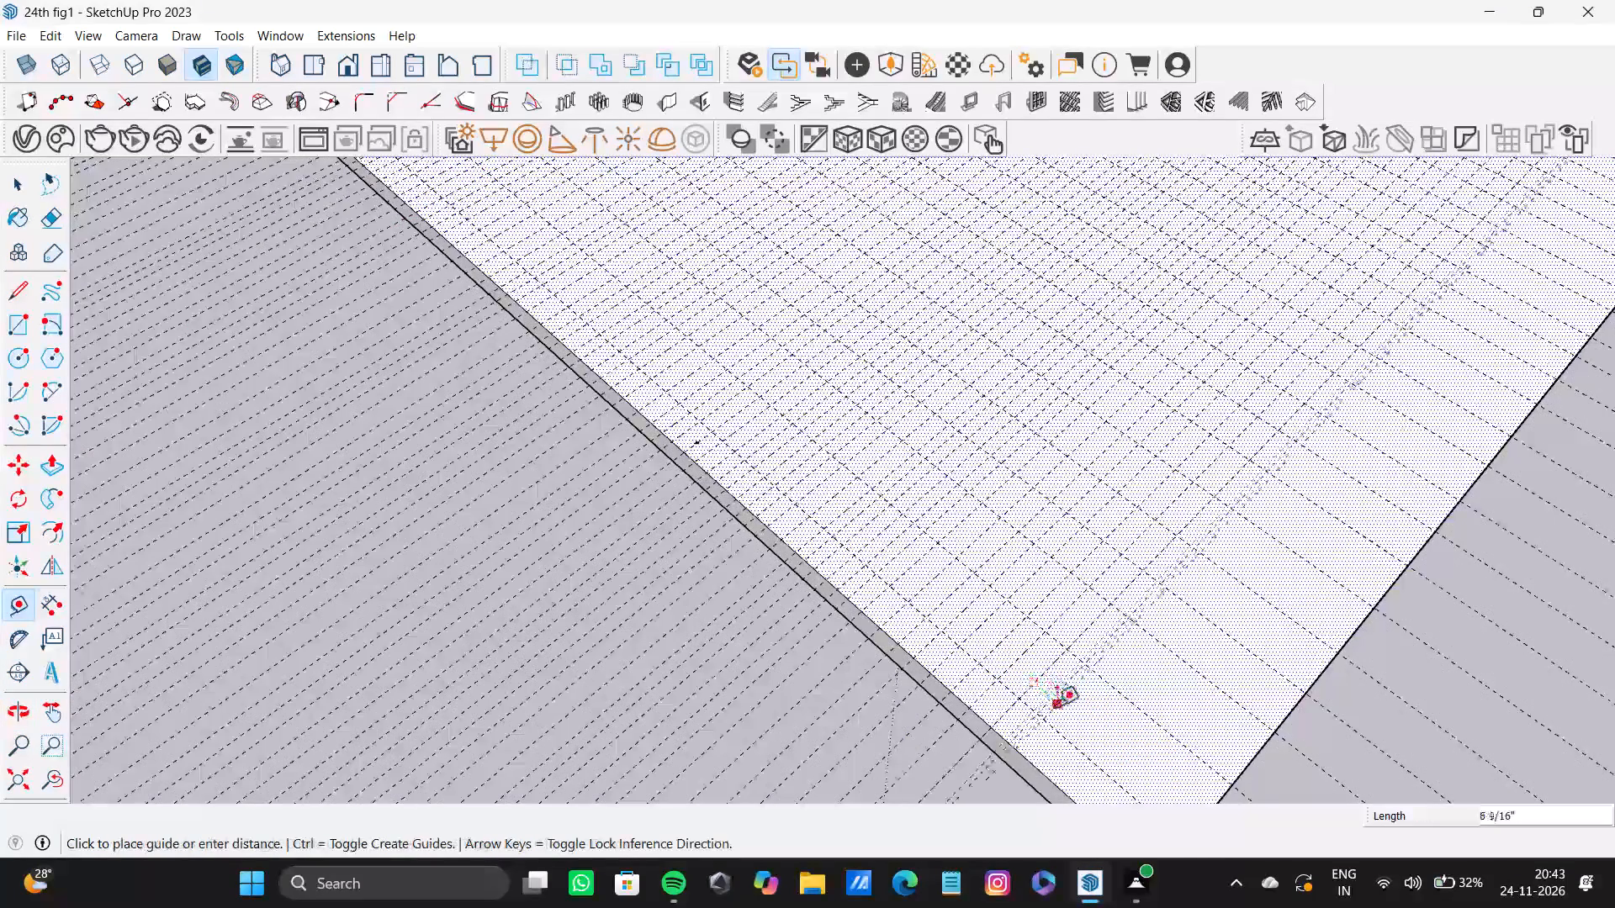
{"action": "double_click", "coordinate": [1082, 727]}
{"action": "left_click", "coordinate": [1109, 737]}
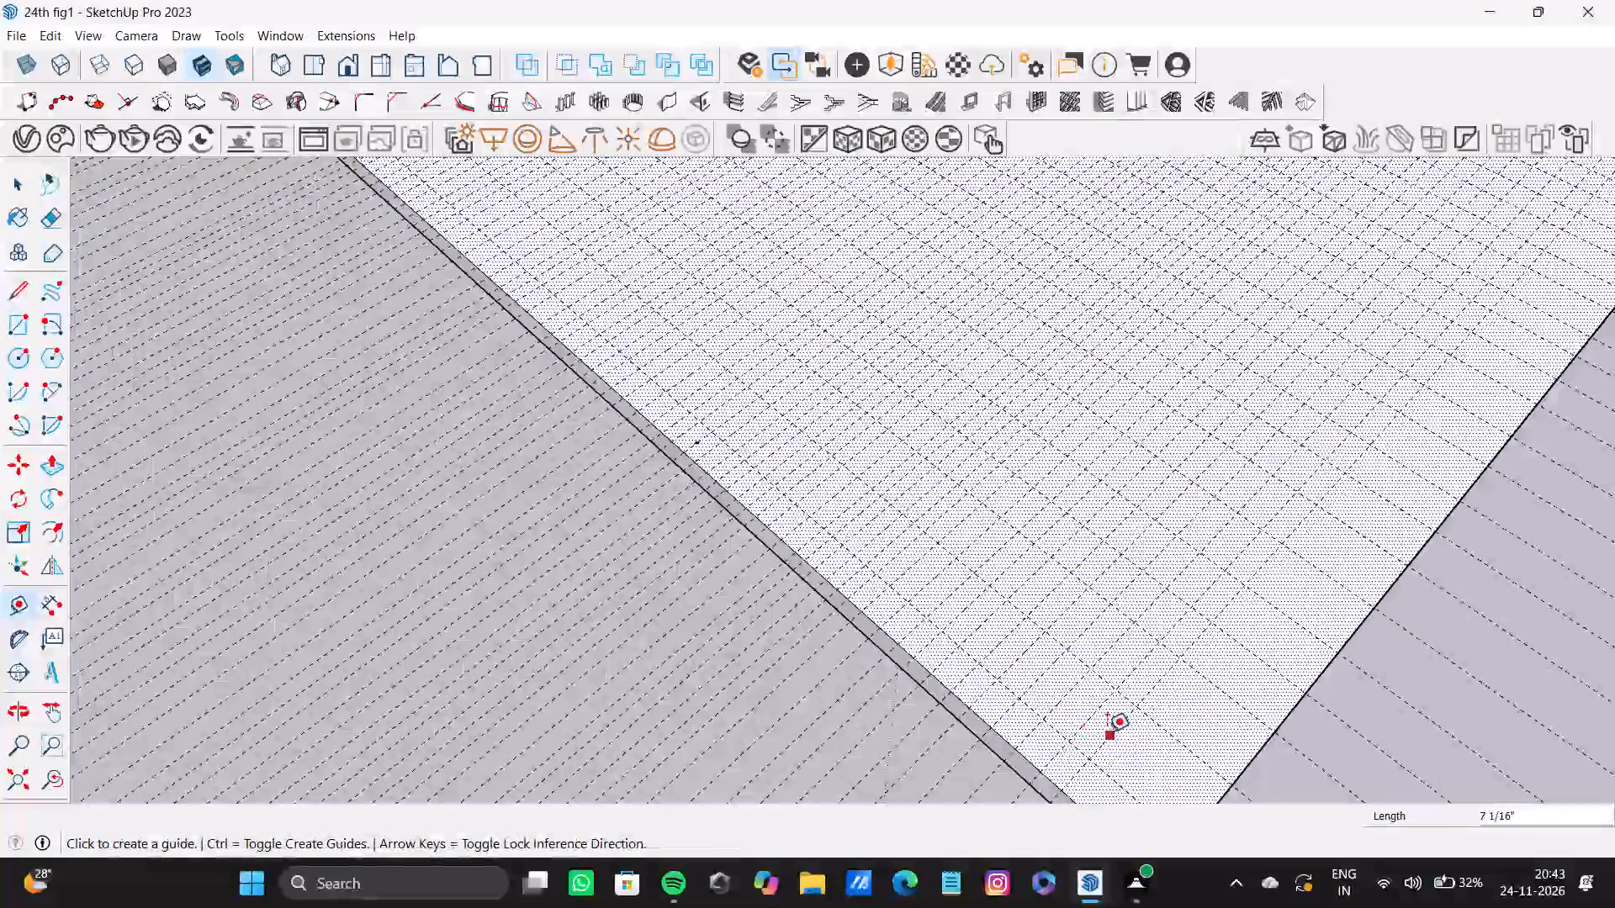
{"action": "left_click", "coordinate": [1104, 729]}
{"action": "key", "text": "space"}
Add three more crosswise guides beyond the outermost one to fill the remaining strip up to the slab's end edge.
{"action": "key", "text": "t"}
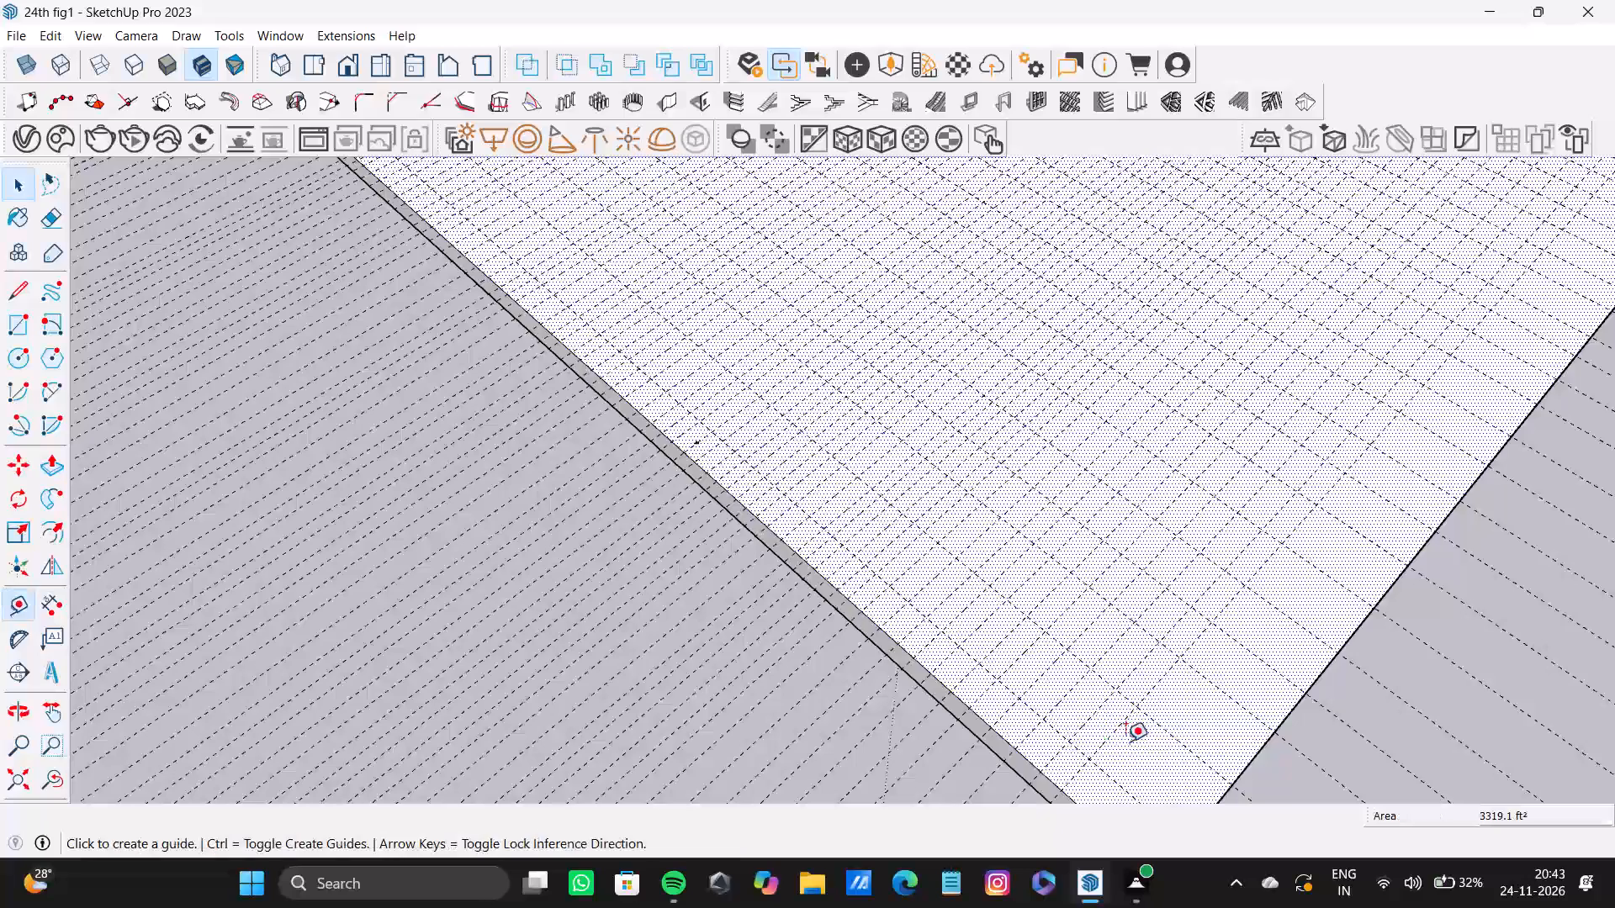
{"action": "left_click", "coordinate": [1114, 721]}
{"action": "double_click", "coordinate": [1149, 747]}
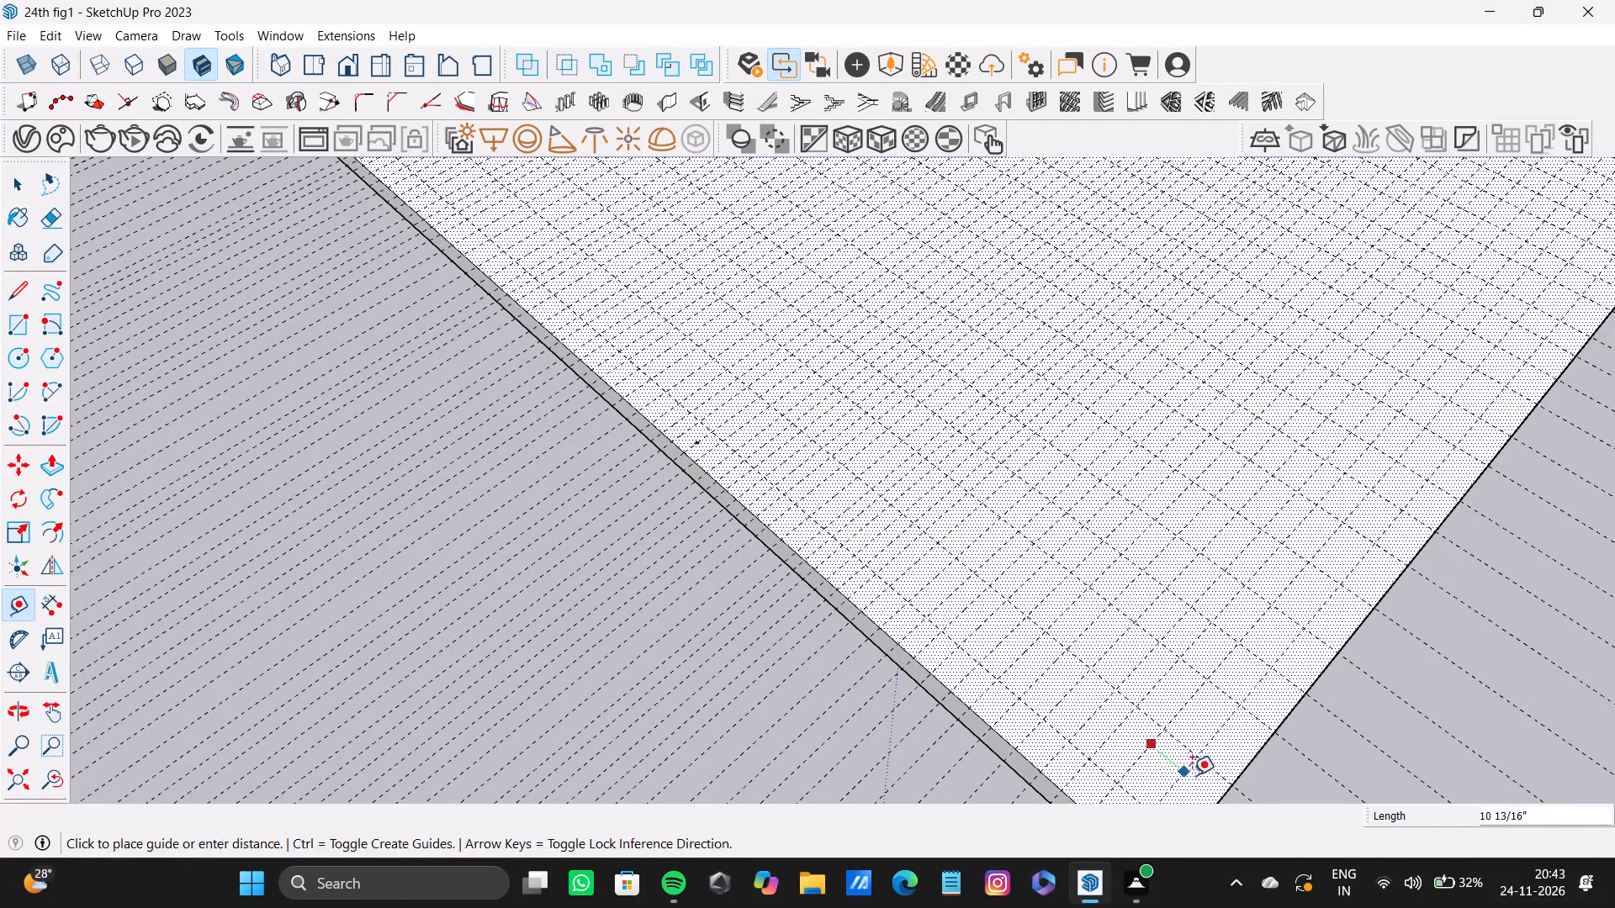
{"action": "double_click", "coordinate": [1179, 765]}
{"action": "left_click", "coordinate": [1205, 779]}
Add four lengthwise guides between the slab's long edge farthest from the room and the first existing lengthwise guide, roughly 2" to 2 1/2" apart.
{"action": "scroll", "coordinate": [711, 462], "scroll_direction": "down", "scroll_amount": 6}
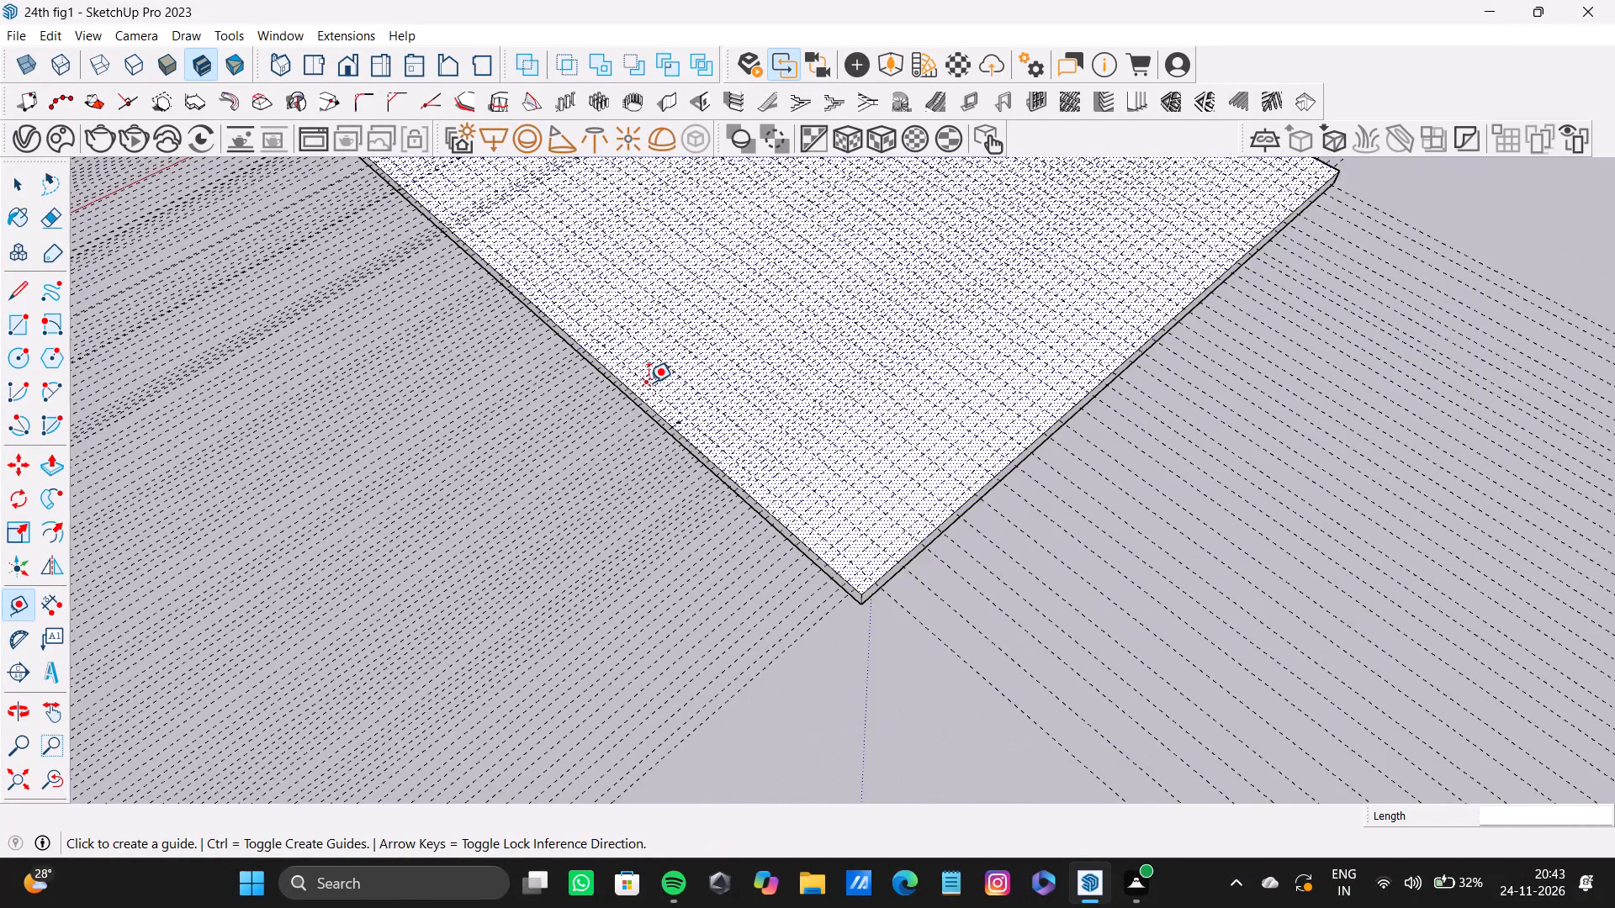
{"action": "scroll", "coordinate": [649, 383], "scroll_direction": "down", "scroll_amount": 10}
{"action": "middle_click_drag", "start_coordinate": [744, 451], "coordinate": [553, 438]}
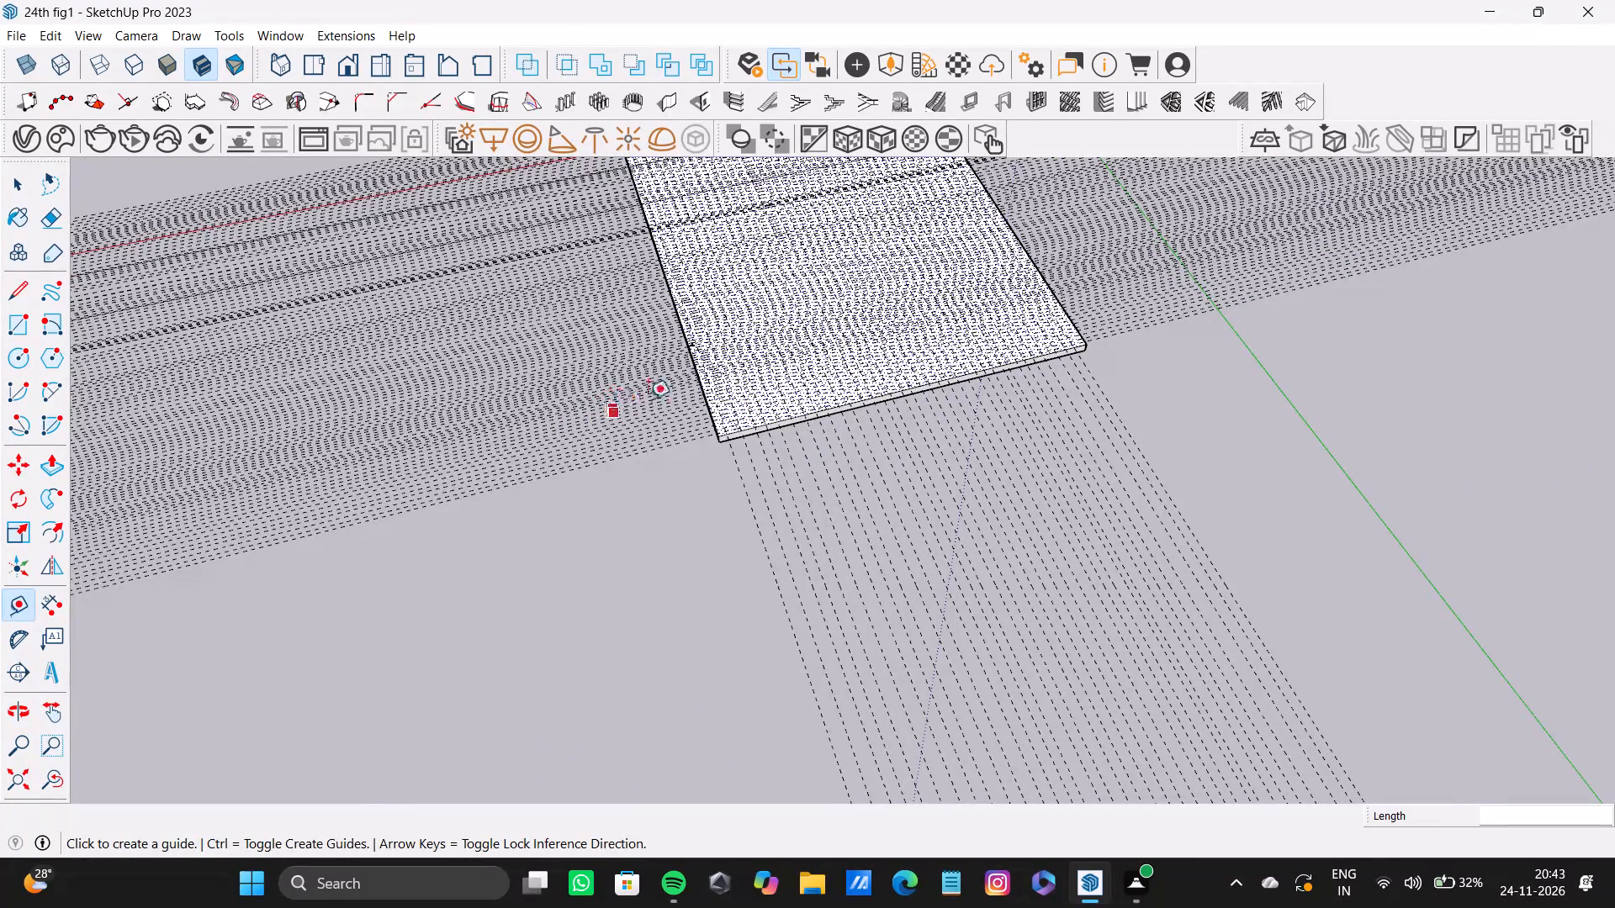
{"action": "scroll", "coordinate": [769, 340], "scroll_direction": "down", "scroll_amount": 4}
{"action": "middle_click_drag", "start_coordinate": [762, 342], "coordinate": [748, 512], "text": "shift"}
{"action": "scroll", "coordinate": [686, 402], "scroll_direction": "up", "scroll_amount": 10}
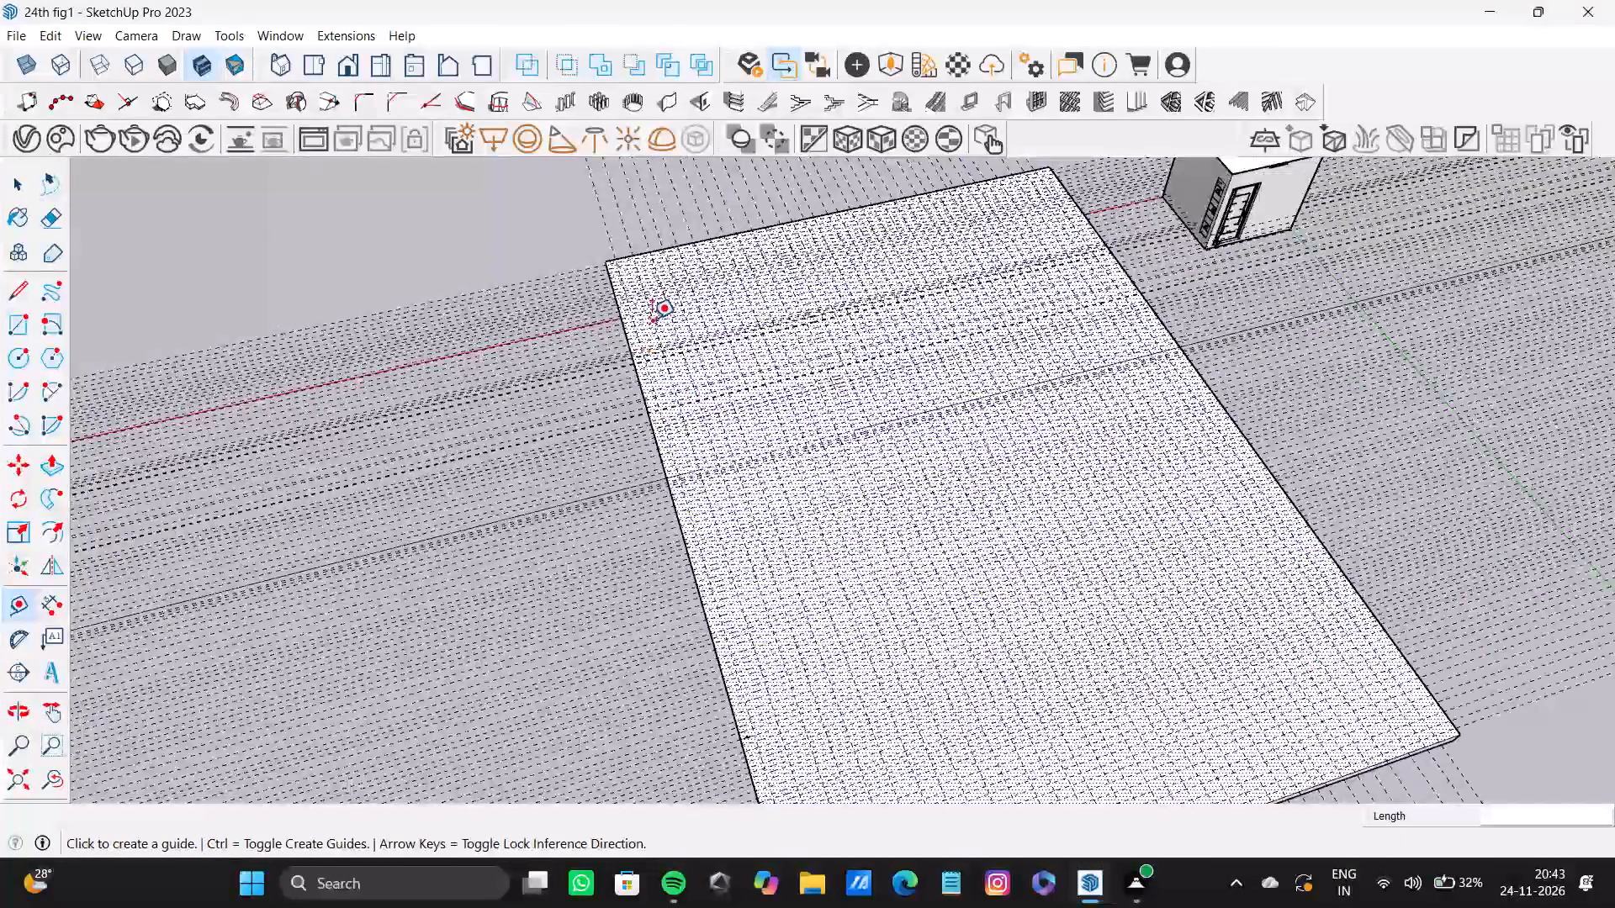
{"action": "scroll", "coordinate": [652, 319], "scroll_direction": "up", "scroll_amount": 20}
{"action": "scroll", "coordinate": [652, 319], "scroll_direction": "up", "scroll_amount": 10}
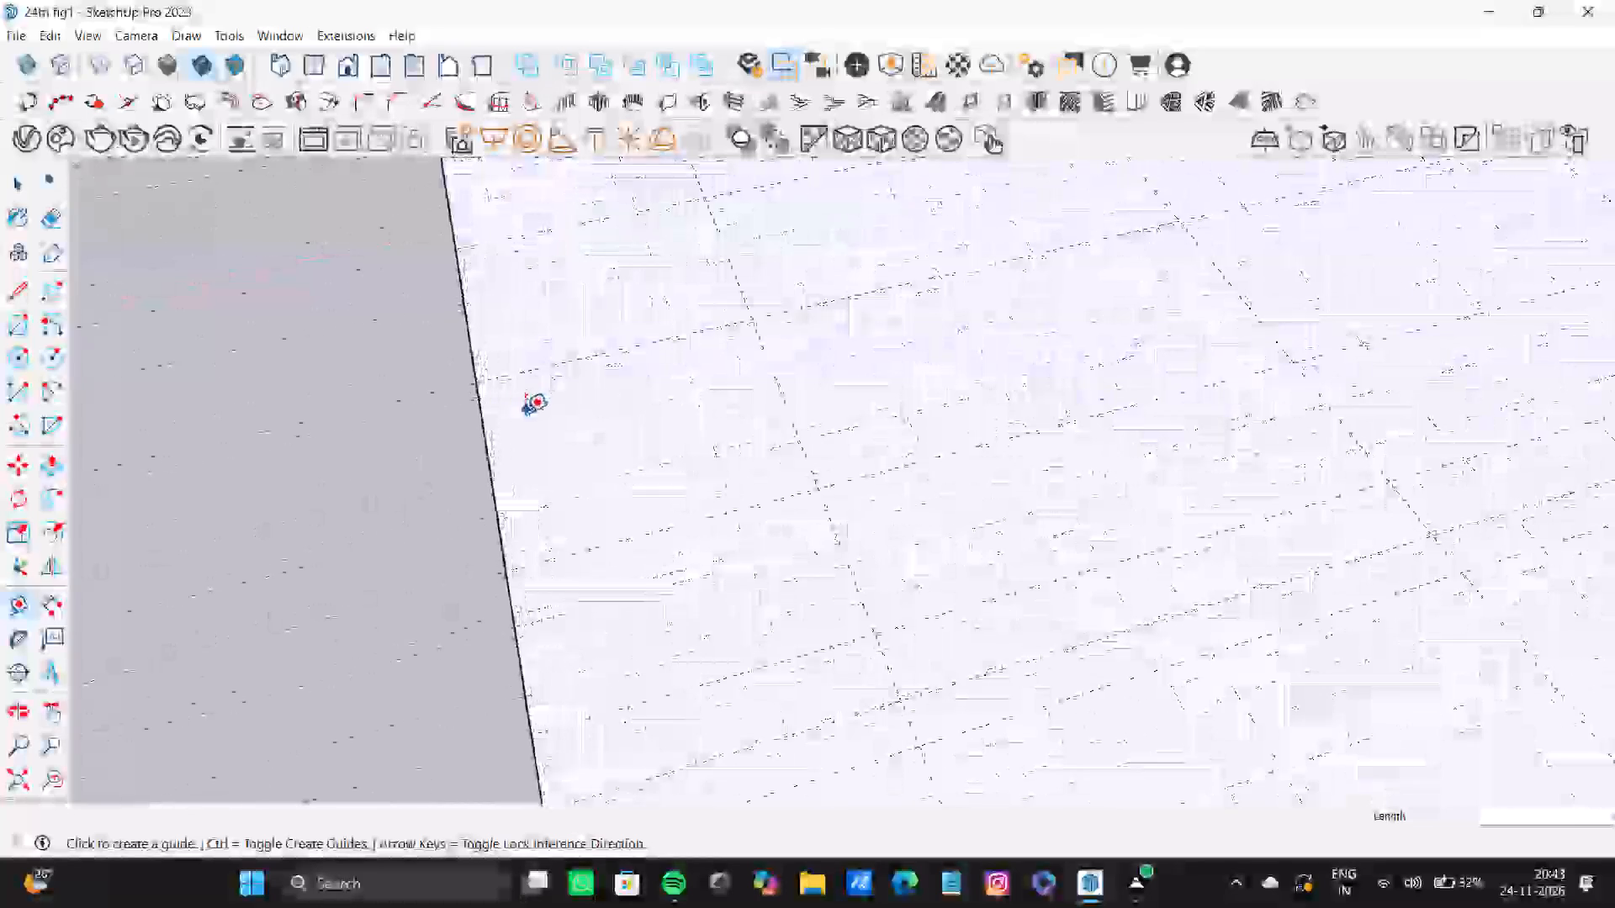
{"action": "left_click_drag", "start_coordinate": [482, 448], "coordinate": [490, 451]}
{"action": "left_click", "coordinate": [562, 451]}
{"action": "left_click_drag", "start_coordinate": [562, 451], "coordinate": [577, 441]}
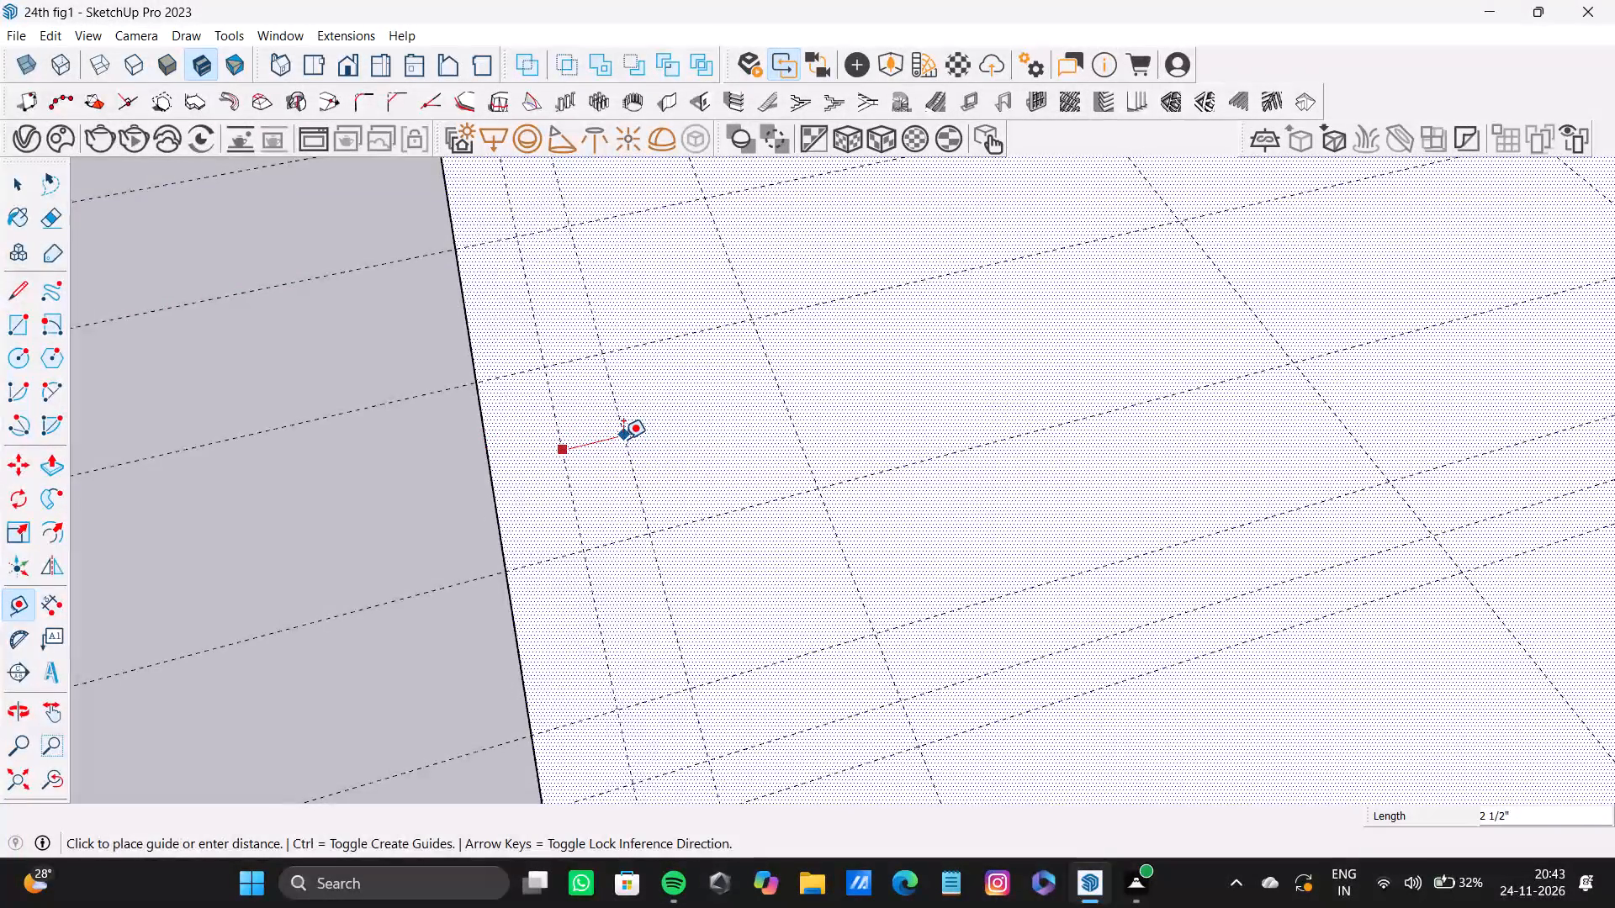
{"action": "double_click", "coordinate": [620, 439]}
{"action": "left_click", "coordinate": [671, 434]}
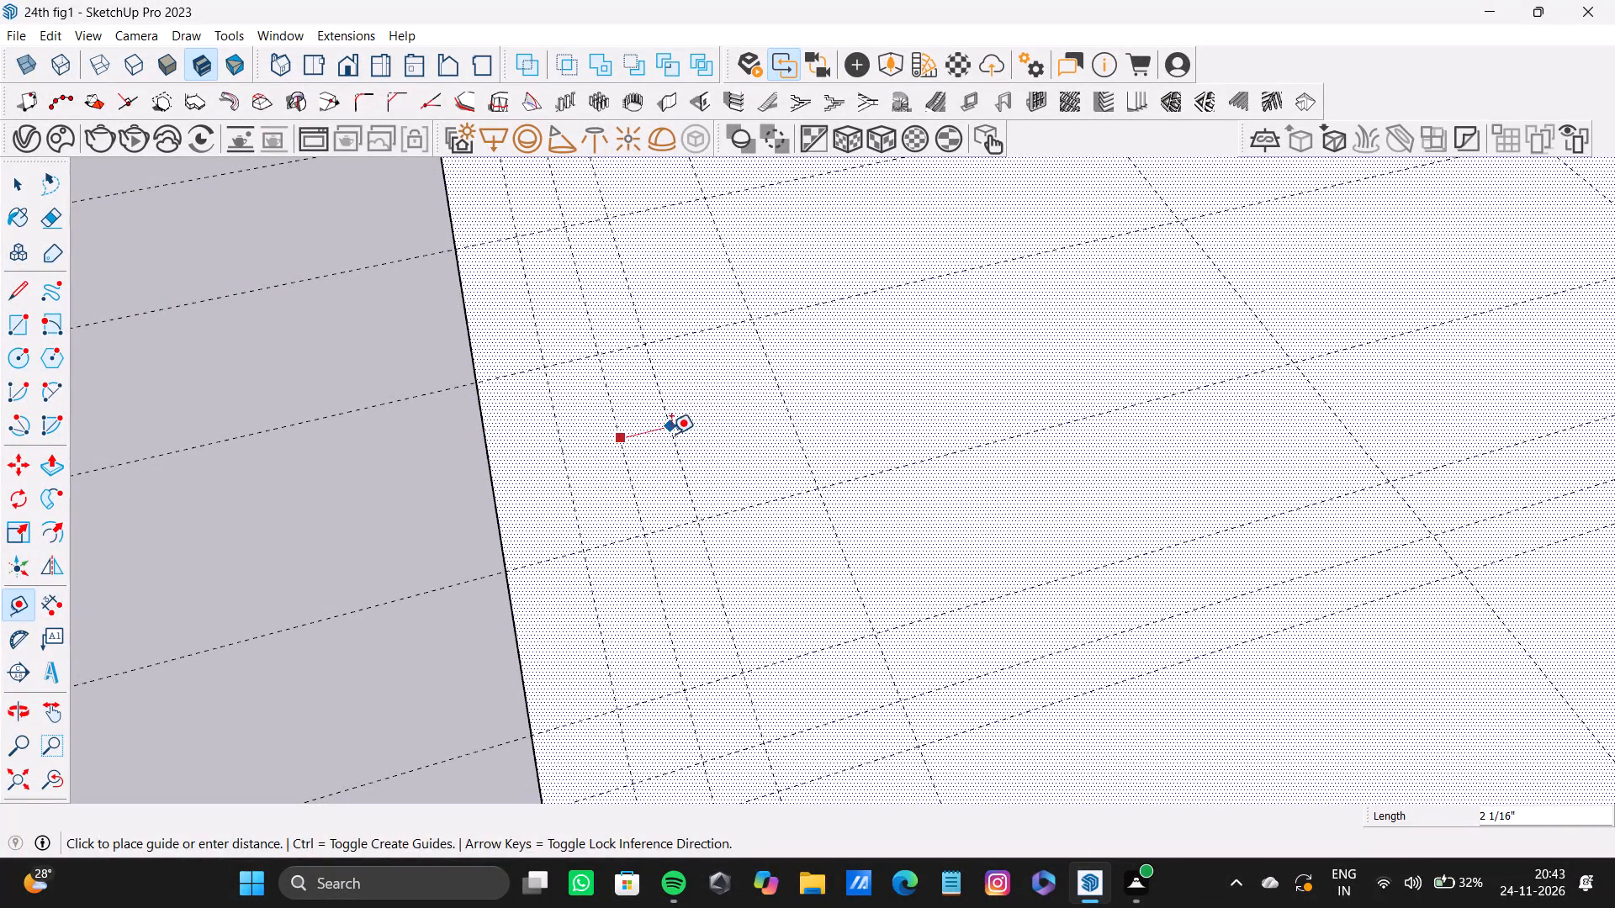
{"action": "left_click", "coordinate": [675, 453]}
{"action": "left_click", "coordinate": [744, 452]}
Add seven more lengthwise guides across the wide gap beyond that first existing guide, spaced about 2 5/16" to 2 3/4" apart.
{"action": "left_click_drag", "start_coordinate": [744, 452], "coordinate": [751, 451]}
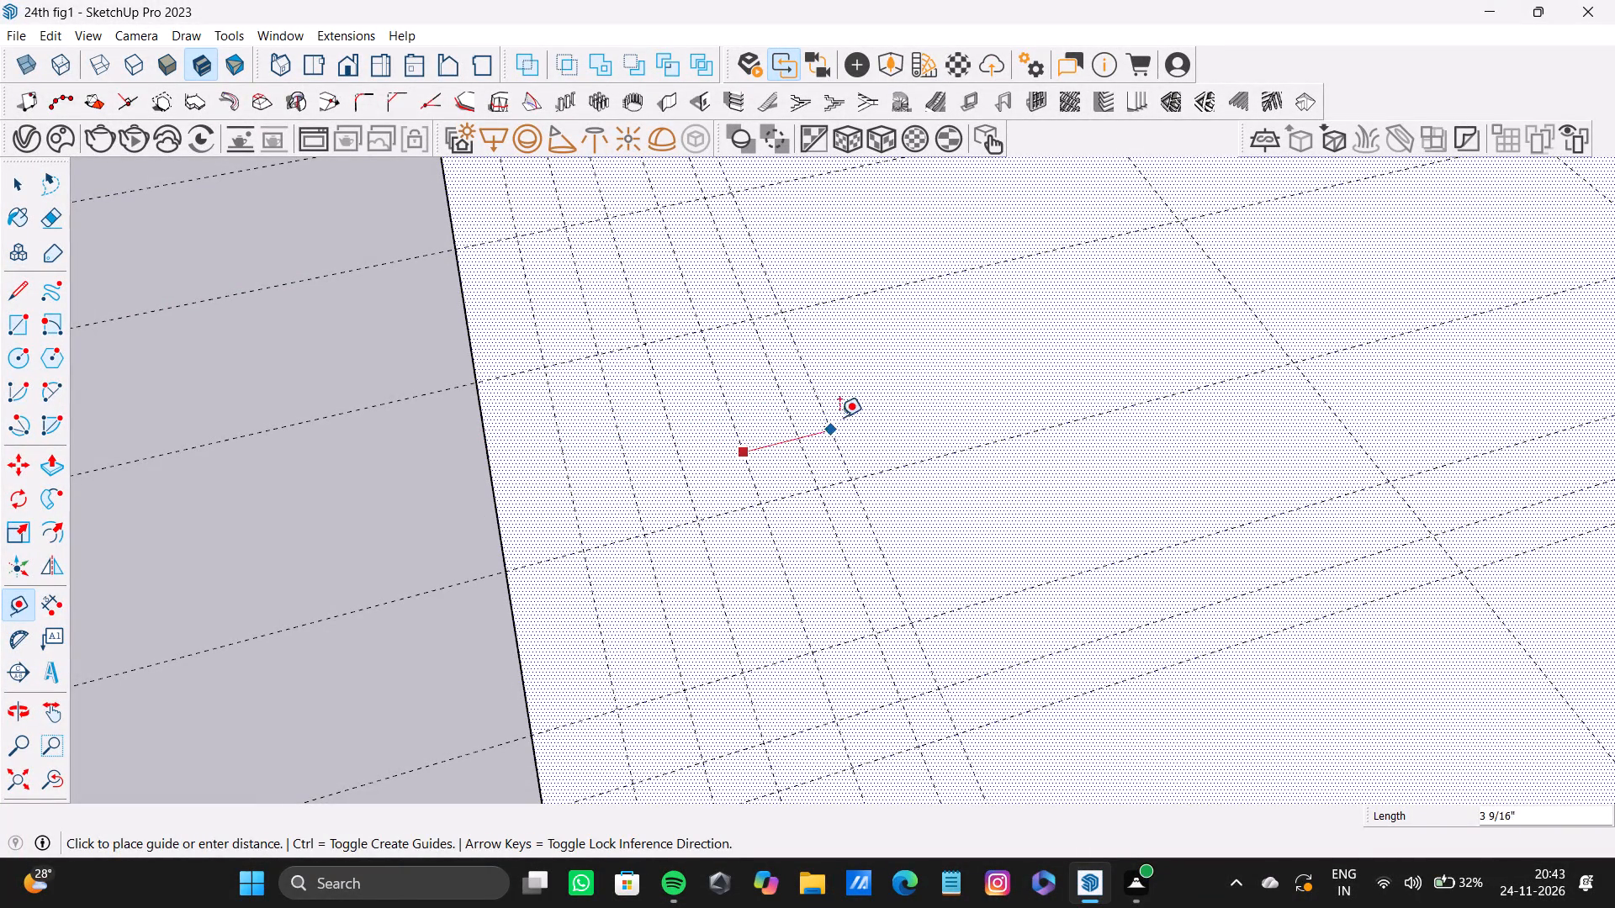
{"action": "double_click", "coordinate": [851, 409]}
{"action": "double_click", "coordinate": [914, 407]}
{"action": "double_click", "coordinate": [968, 399]}
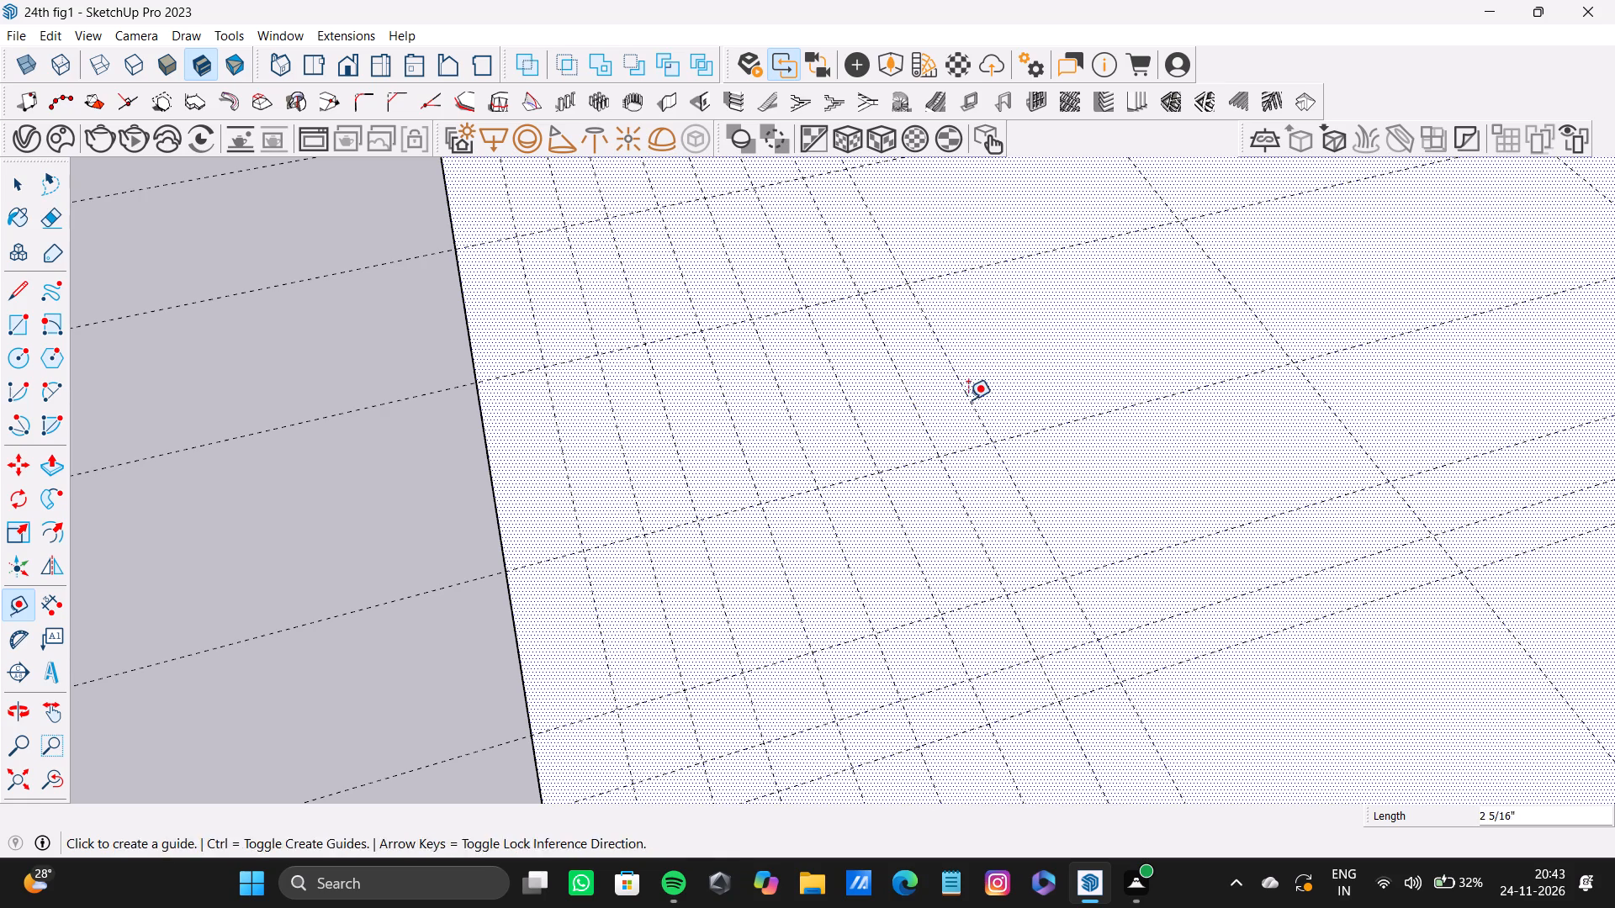
{"action": "double_click", "coordinate": [1025, 385]}
{"action": "double_click", "coordinate": [1077, 375]}
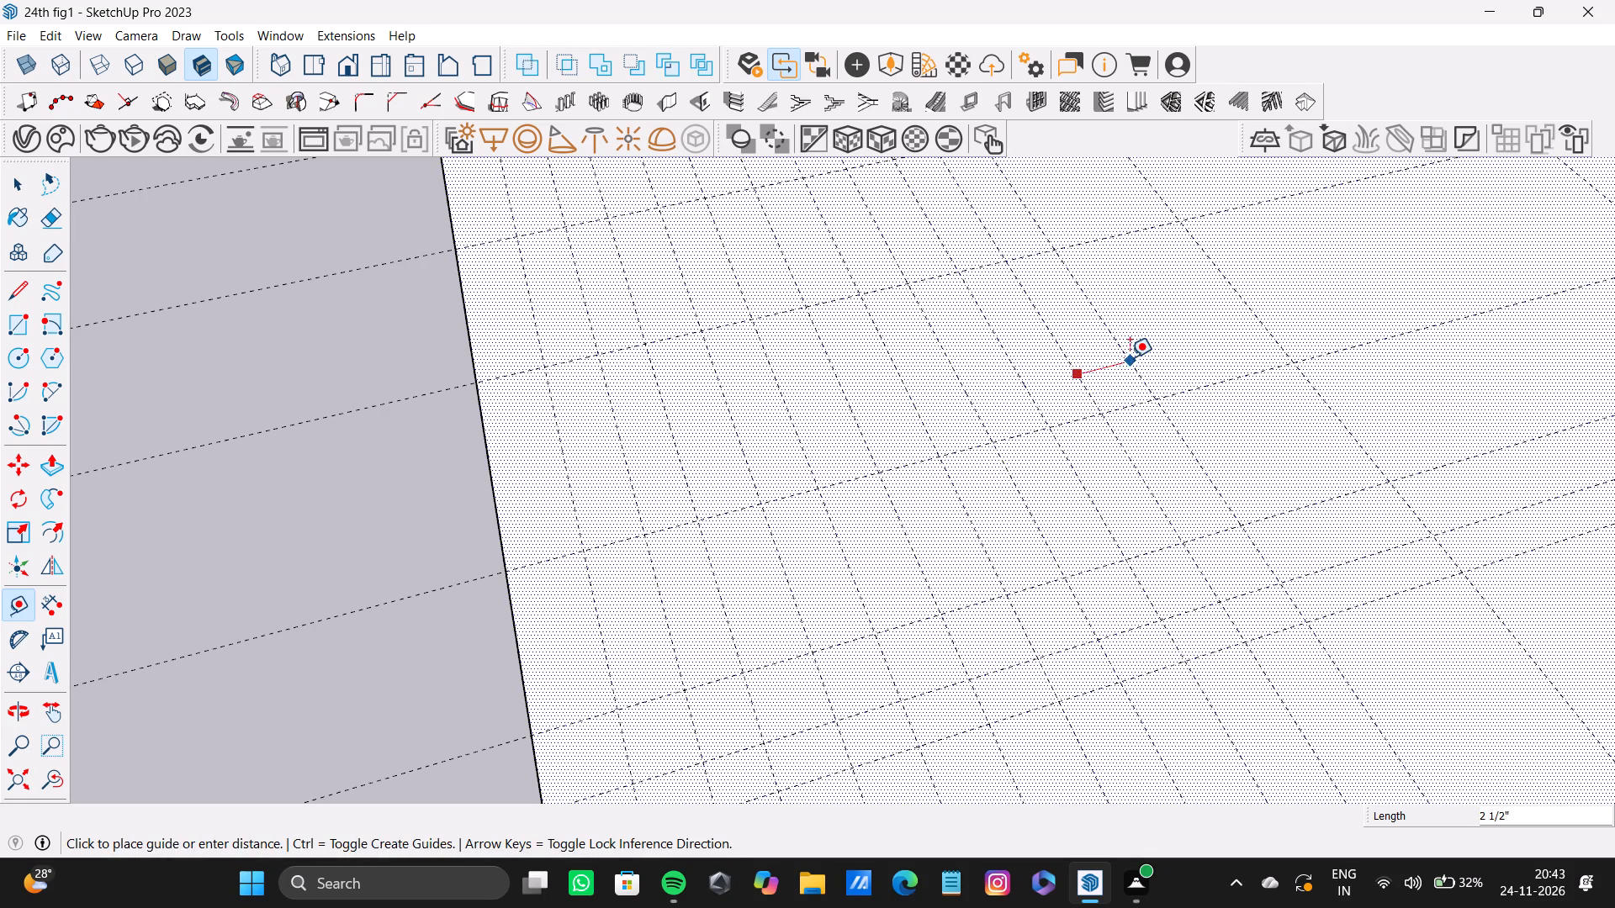
{"action": "double_click", "coordinate": [1125, 357]}
{"action": "left_click", "coordinate": [1180, 345]}
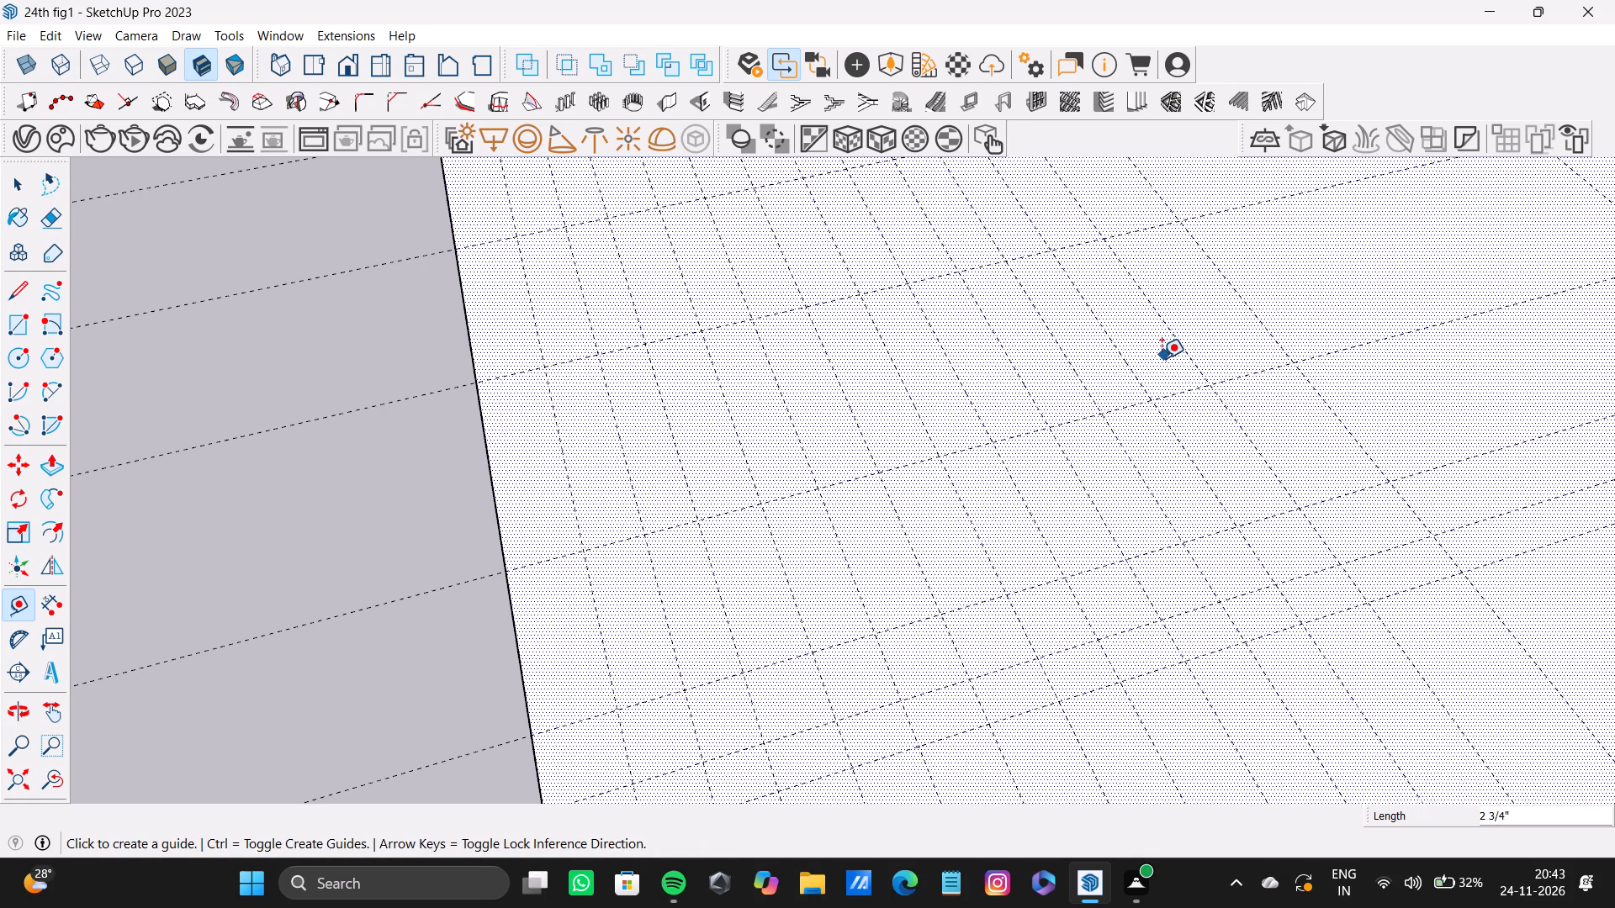
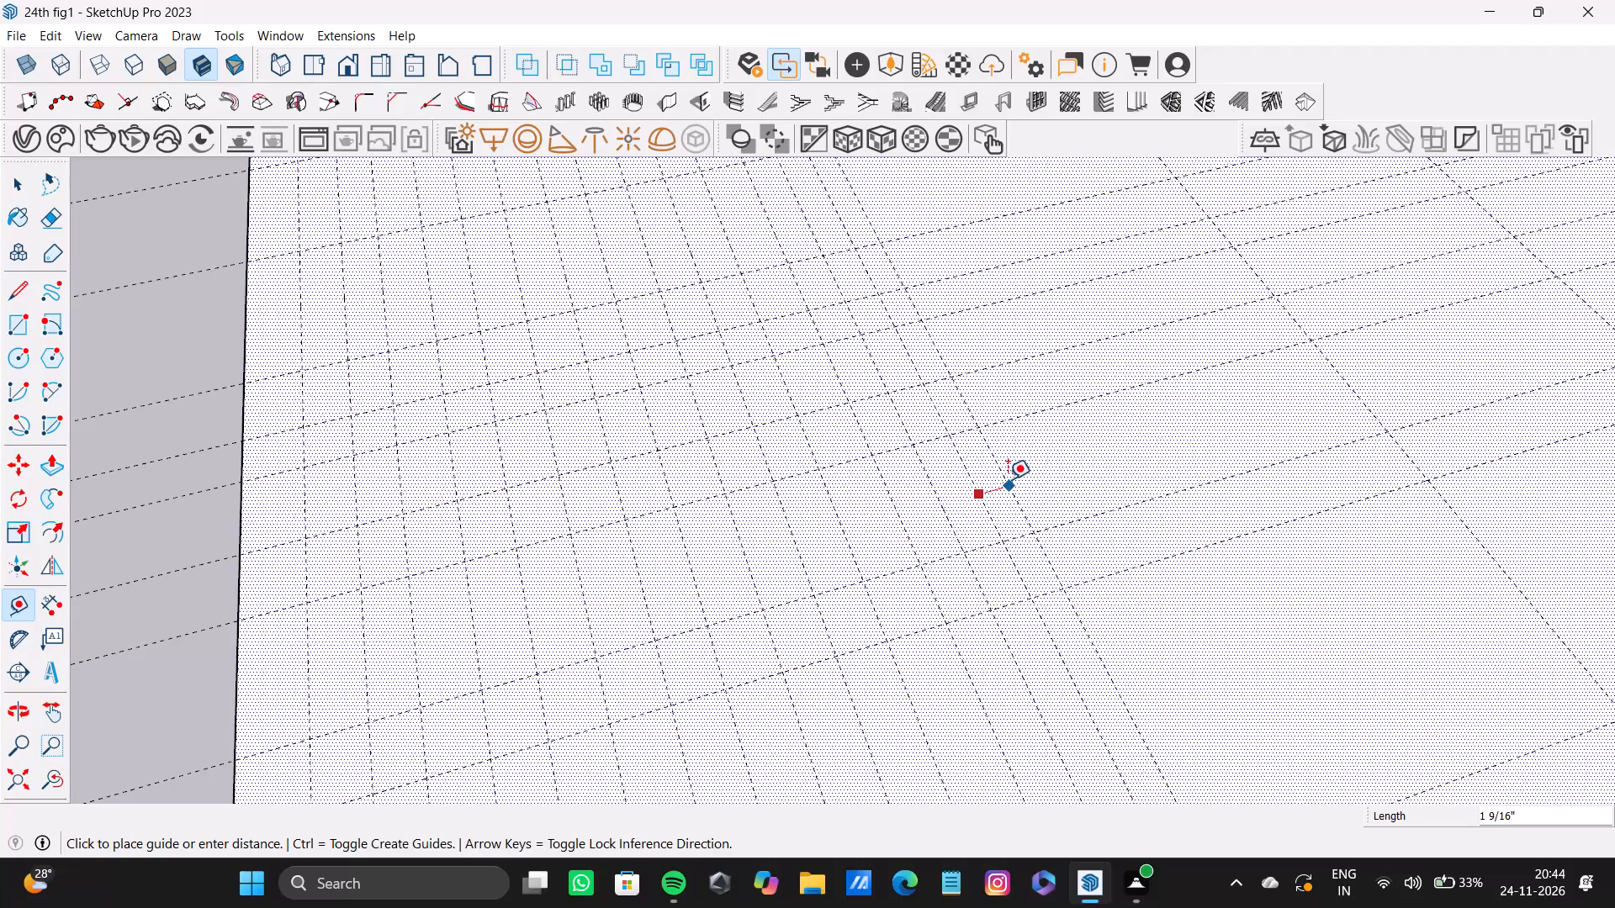
Add two more lengthwise guides beyond the outermost of the closely spaced ones, the first offset about 1 9/16".
{"action": "left_click", "coordinate": [1009, 478]}
{"action": "left_click_drag", "start_coordinate": [1010, 478], "coordinate": [1023, 475]}
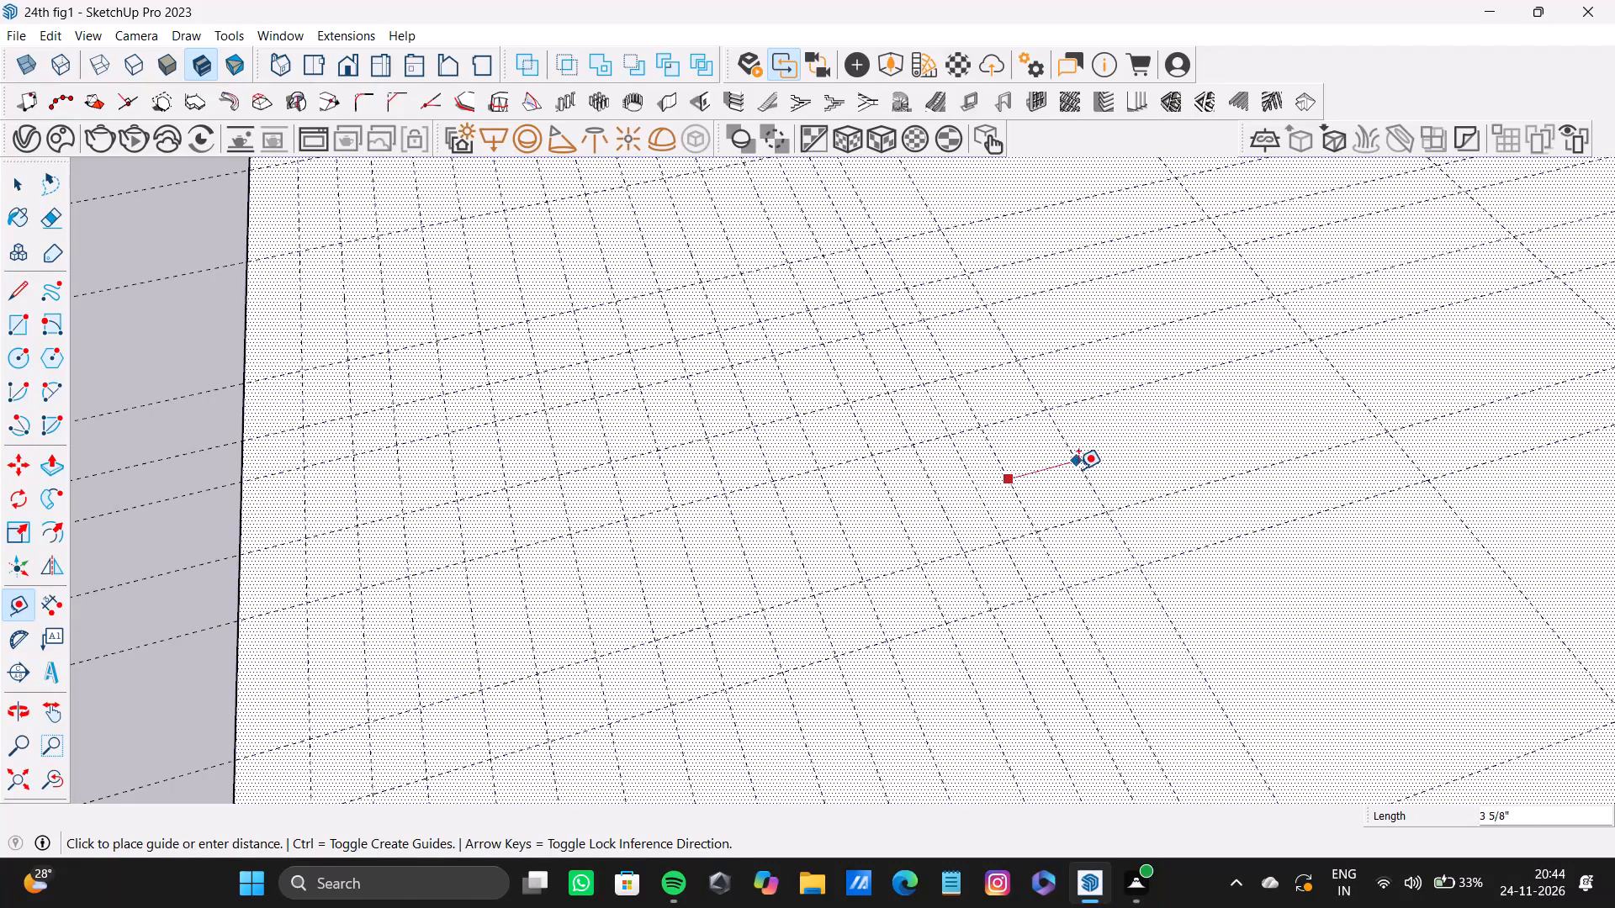
{"action": "left_click", "coordinate": [1051, 480]}
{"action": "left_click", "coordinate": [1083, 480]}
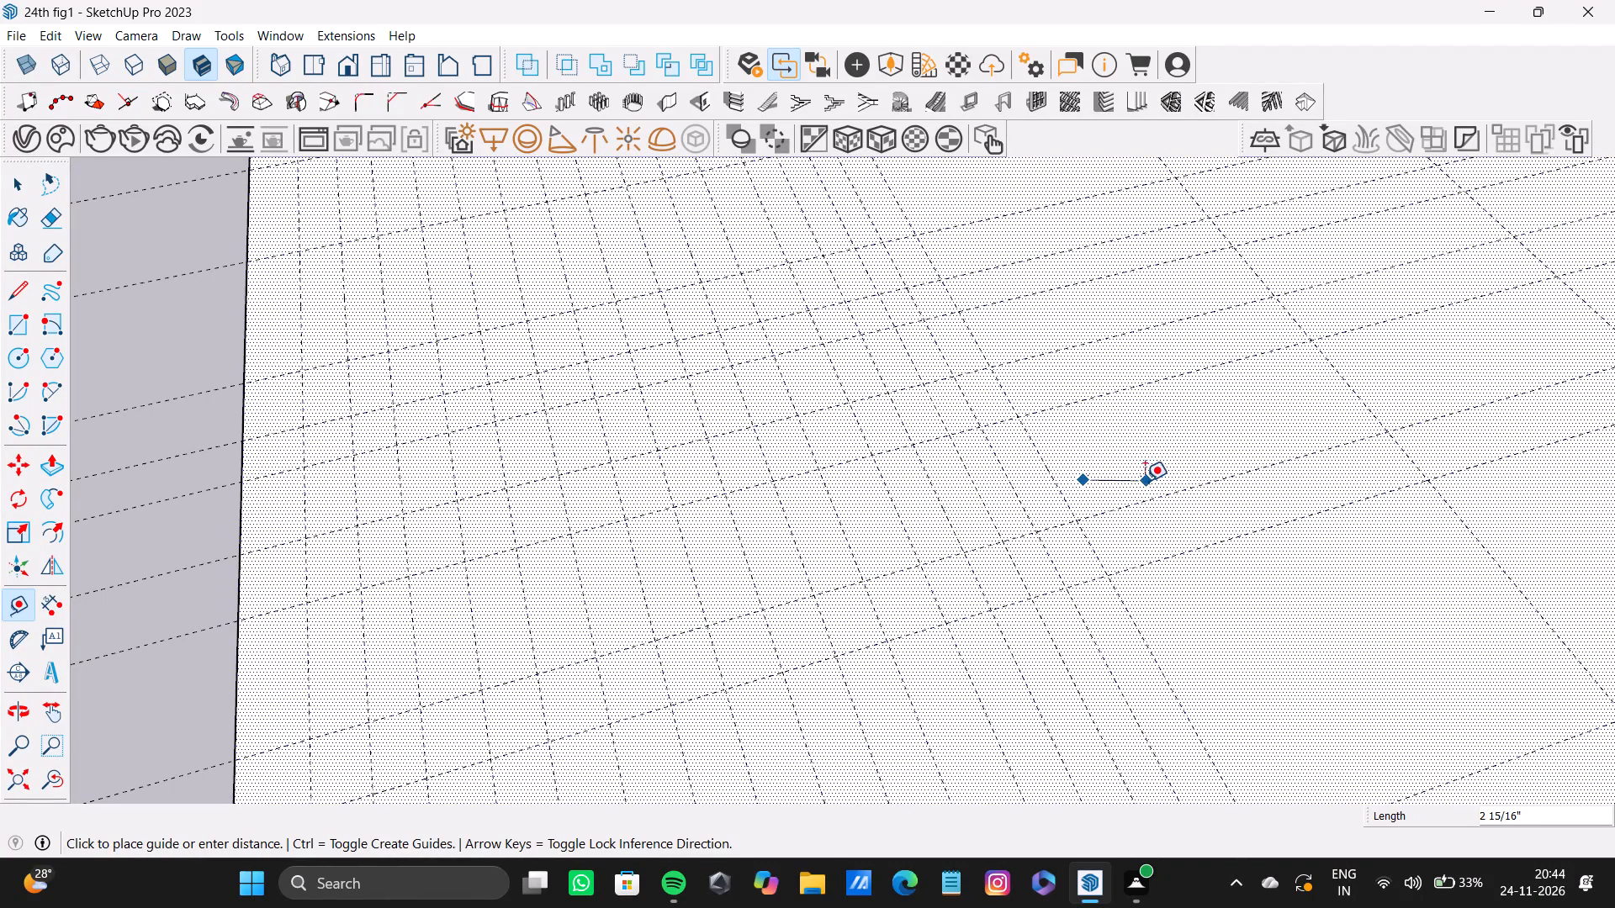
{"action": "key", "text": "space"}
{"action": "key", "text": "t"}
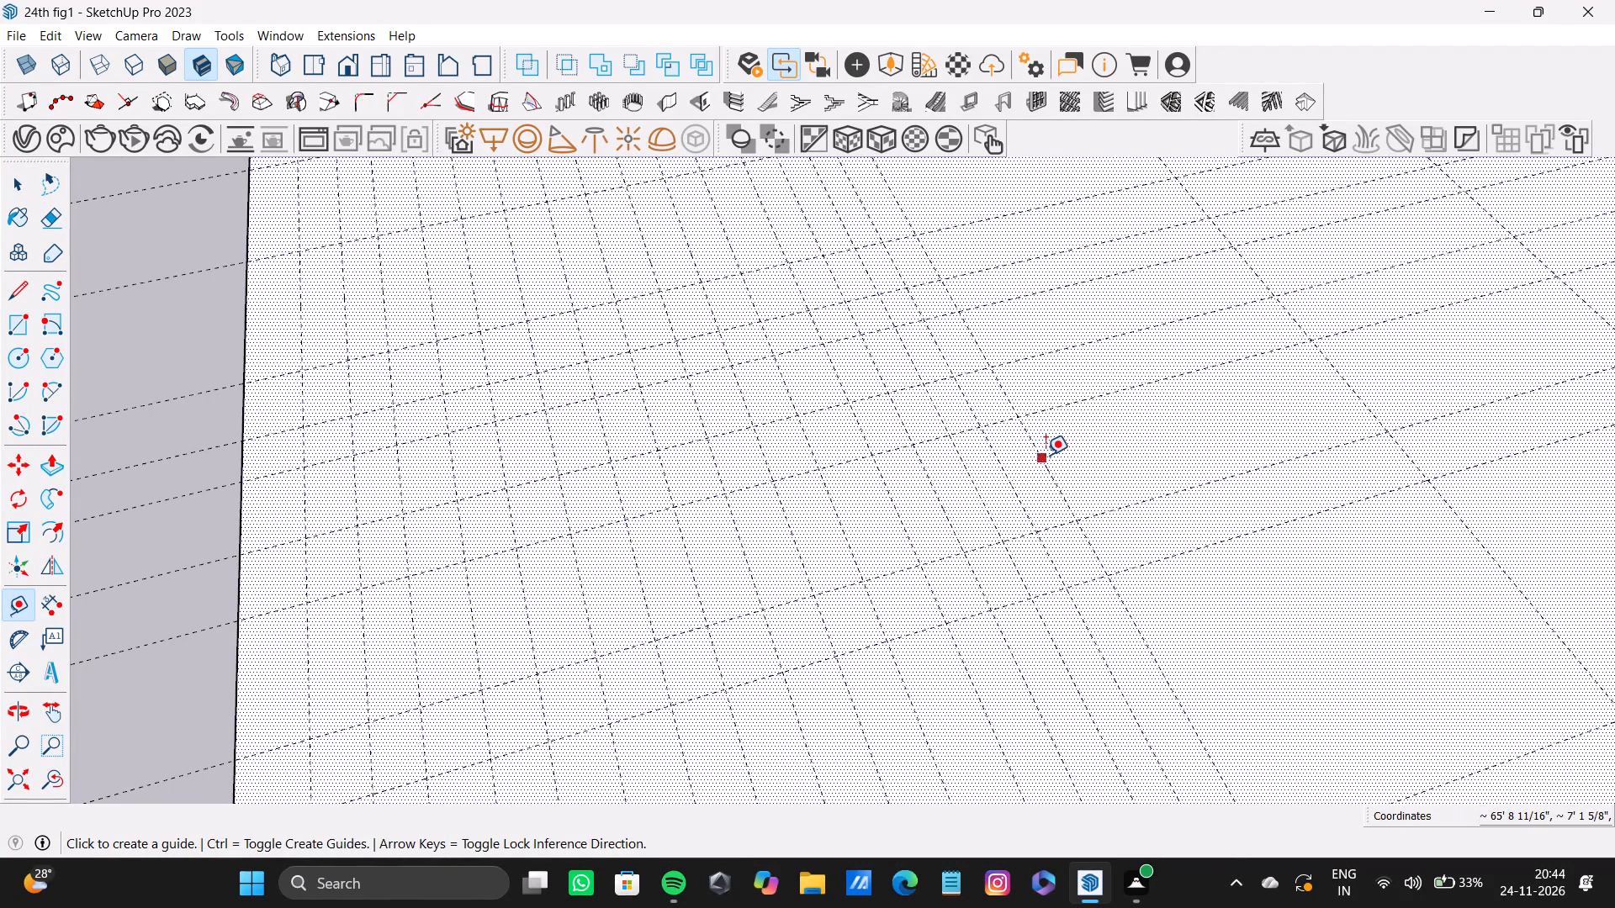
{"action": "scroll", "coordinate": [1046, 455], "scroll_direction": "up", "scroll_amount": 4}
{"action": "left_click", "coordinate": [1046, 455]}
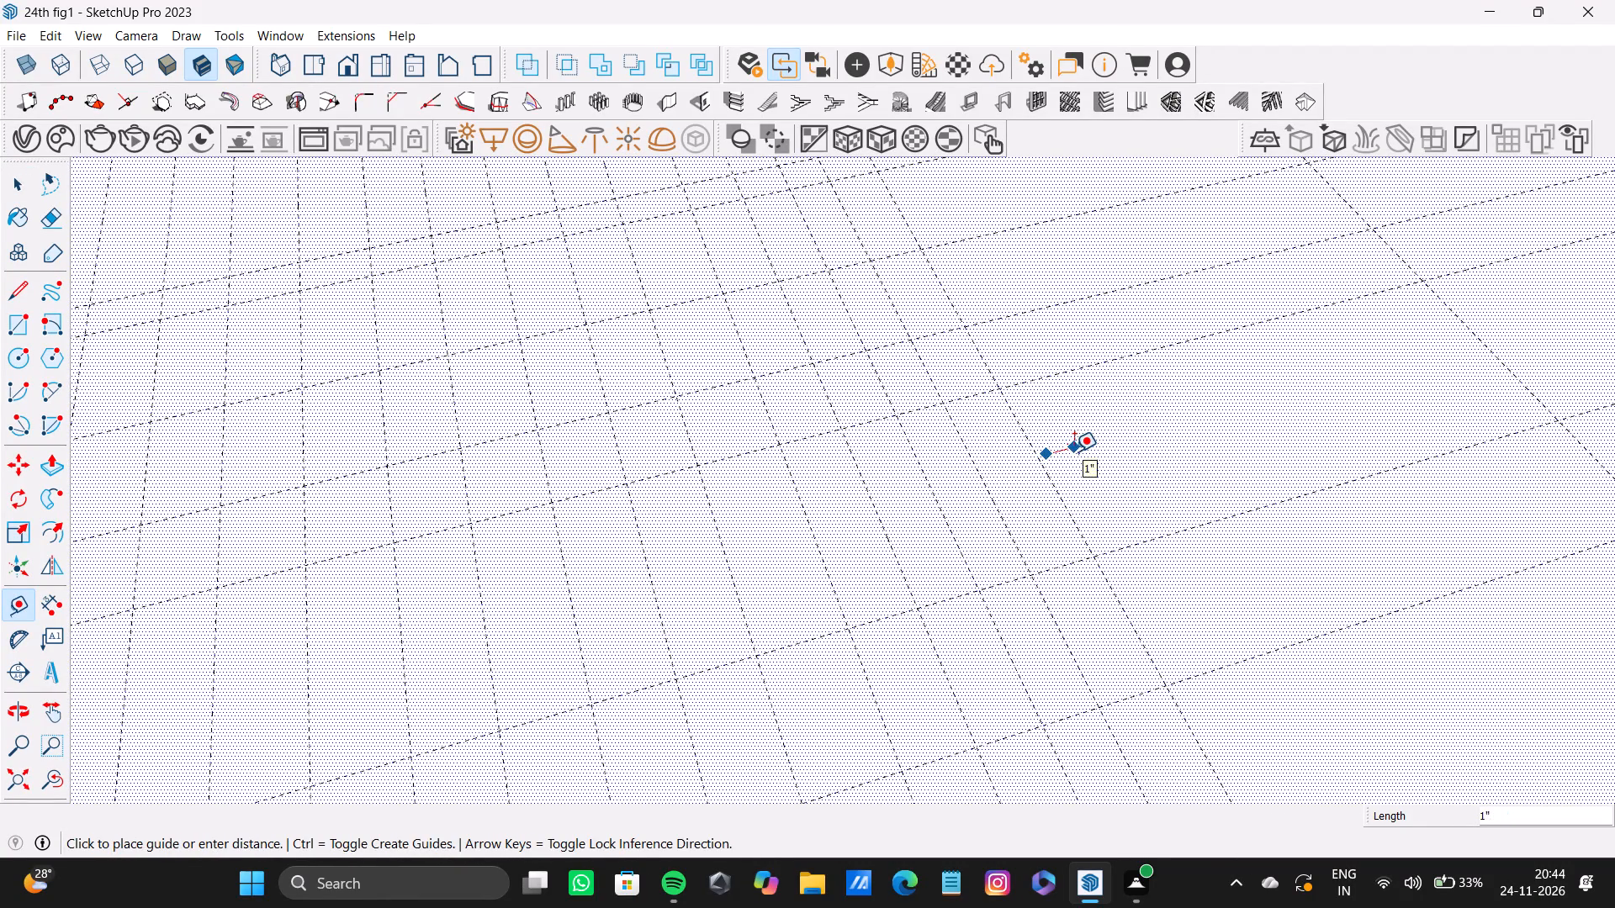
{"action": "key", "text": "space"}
Add six more lengthwise guides continuing the closely spaced run across the wide gap, about 1 3/4" to 1 7/8" apart.
{"action": "type", "text": "t"}
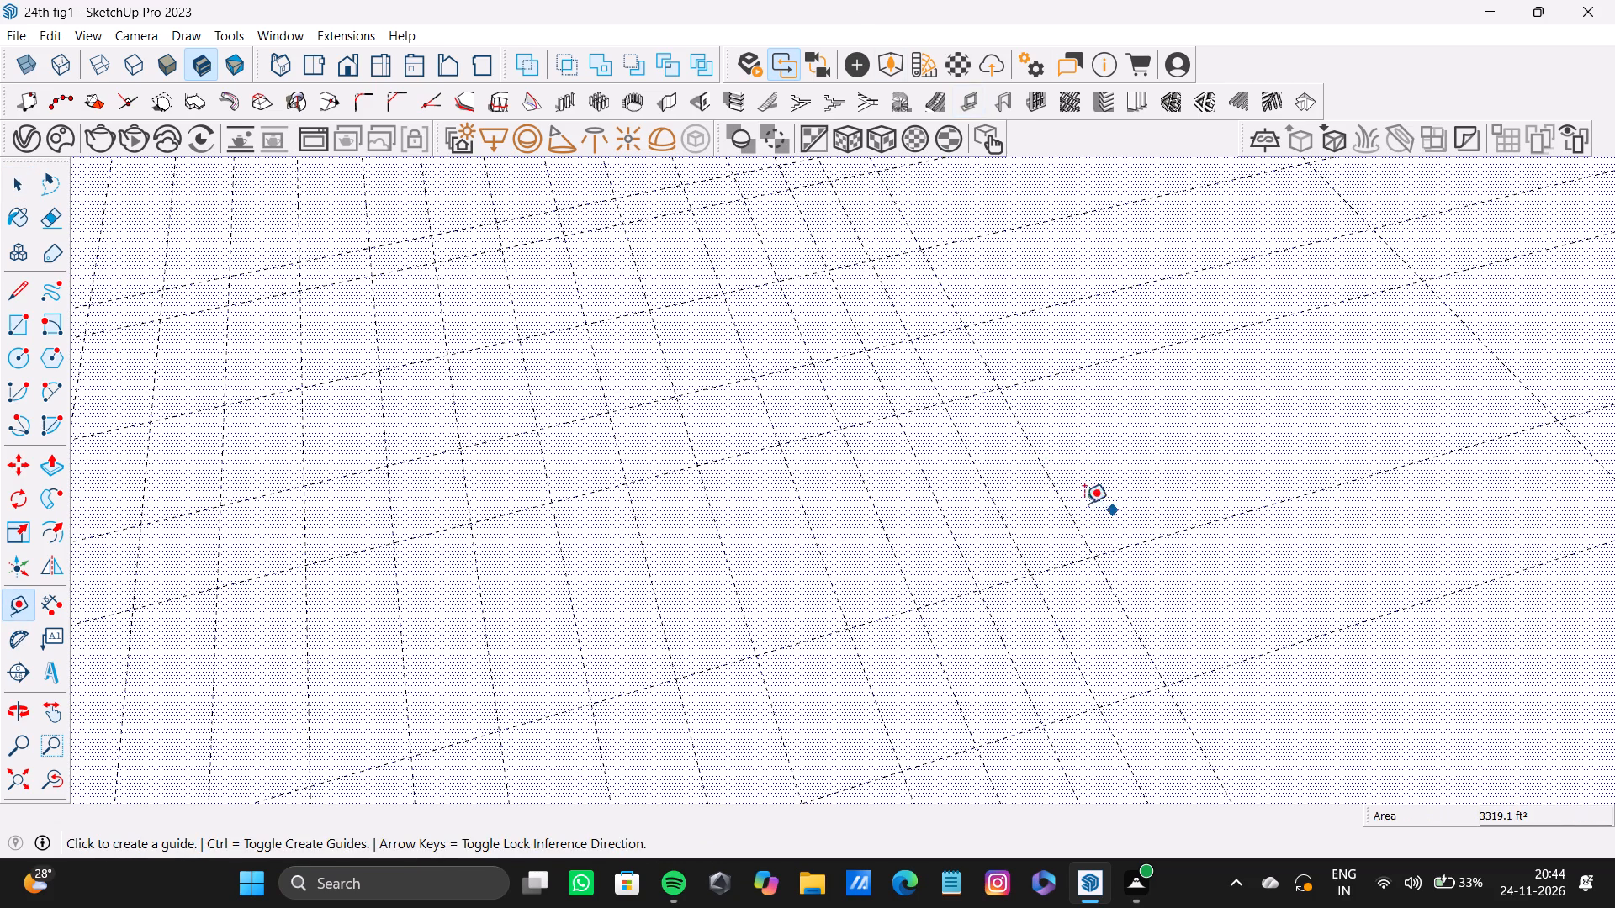
{"action": "left_click_drag", "start_coordinate": [1076, 525], "coordinate": [1080, 518]}
{"action": "double_click", "coordinate": [1120, 486]}
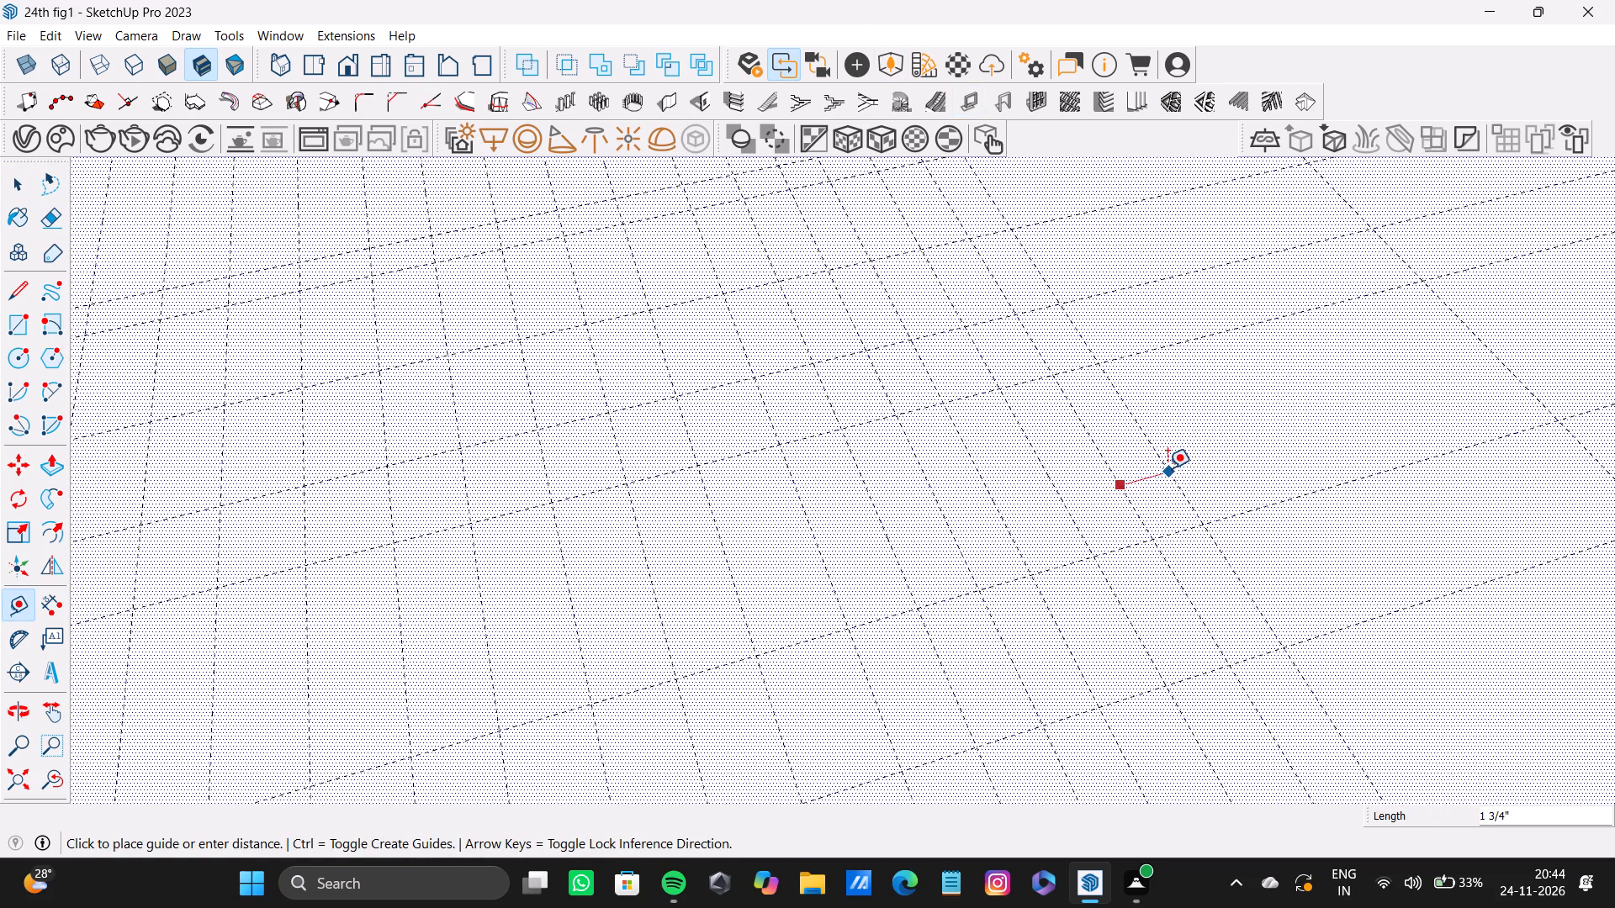
{"action": "double_click", "coordinate": [1168, 468]}
{"action": "left_click", "coordinate": [1215, 453]}
{"action": "left_click", "coordinate": [1215, 452]}
{"action": "double_click", "coordinate": [1263, 434]}
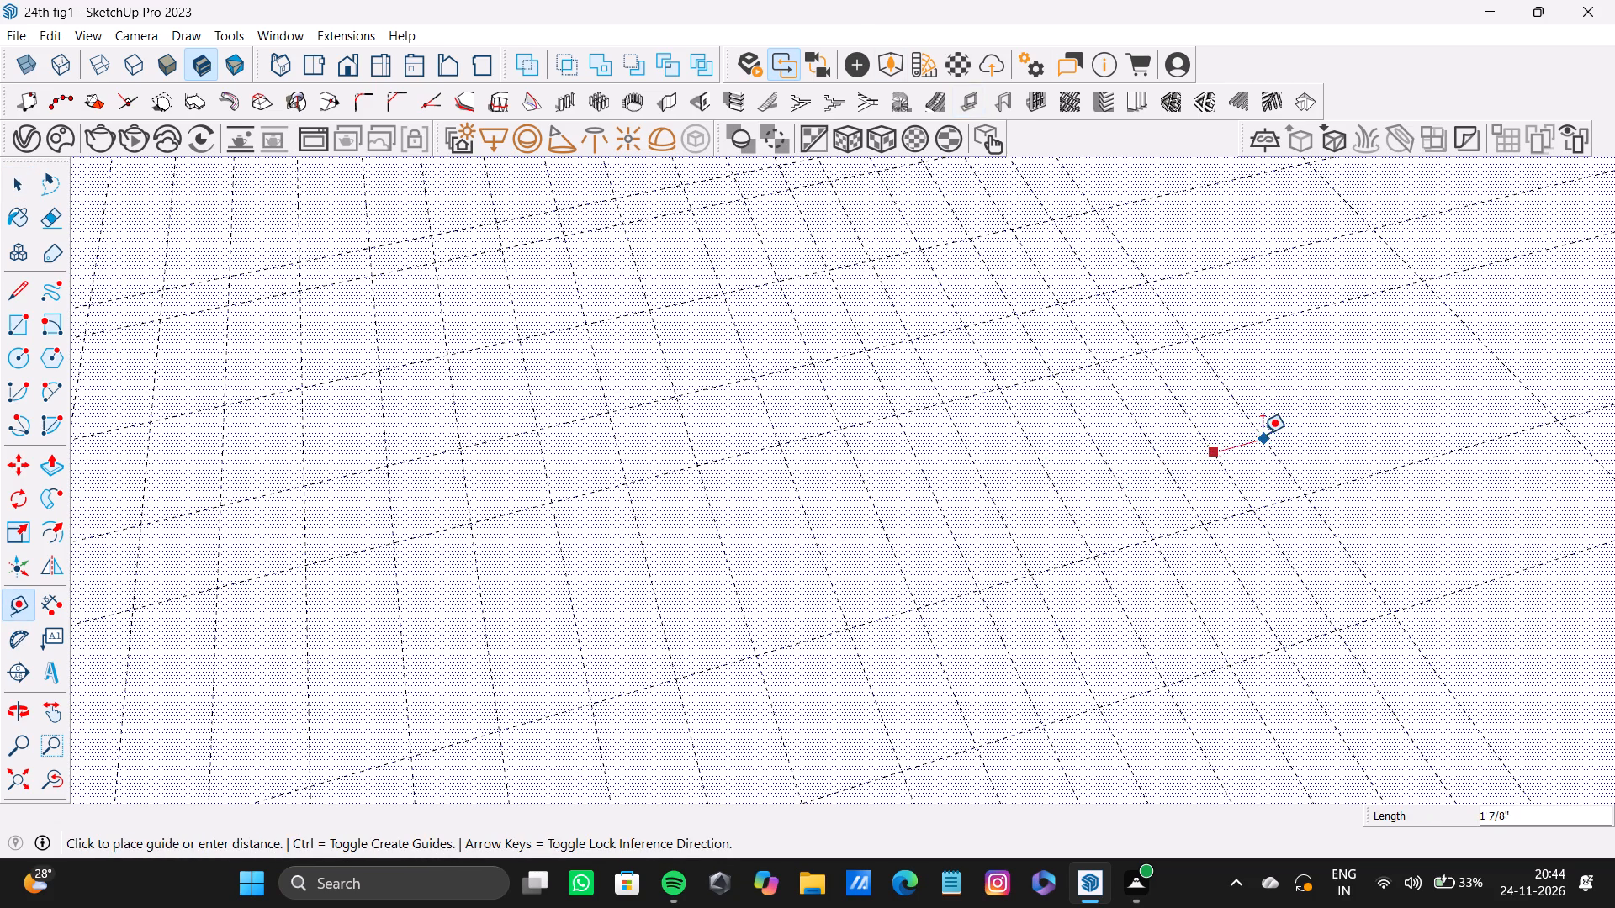
{"action": "left_click", "coordinate": [1305, 418]}
{"action": "left_click_drag", "start_coordinate": [1305, 418], "coordinate": [1312, 414]}
{"action": "left_click", "coordinate": [1349, 397]}
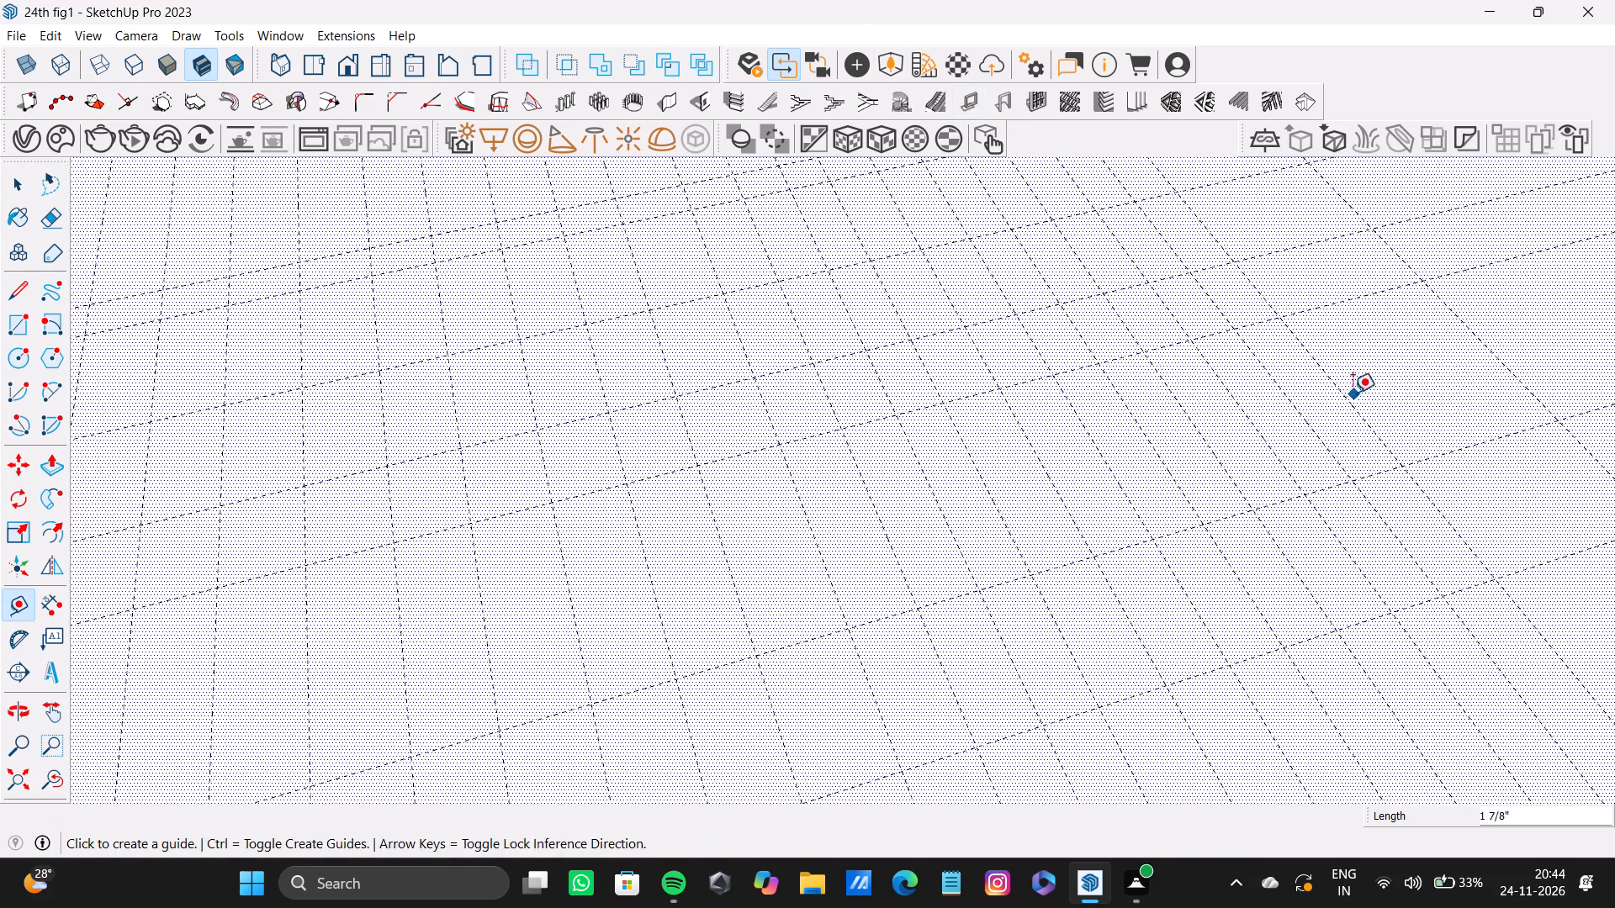
Add three lengthwise guides in the gap before the next existing guide and three beyond it, about 1 3/8" to 1 7/8" apart.
{"action": "scroll", "coordinate": [442, 351], "scroll_direction": "down", "scroll_amount": 9}
{"action": "middle_click_drag", "start_coordinate": [722, 501], "coordinate": [590, 547]}
{"action": "scroll", "coordinate": [950, 385], "scroll_direction": "up", "scroll_amount": 7}
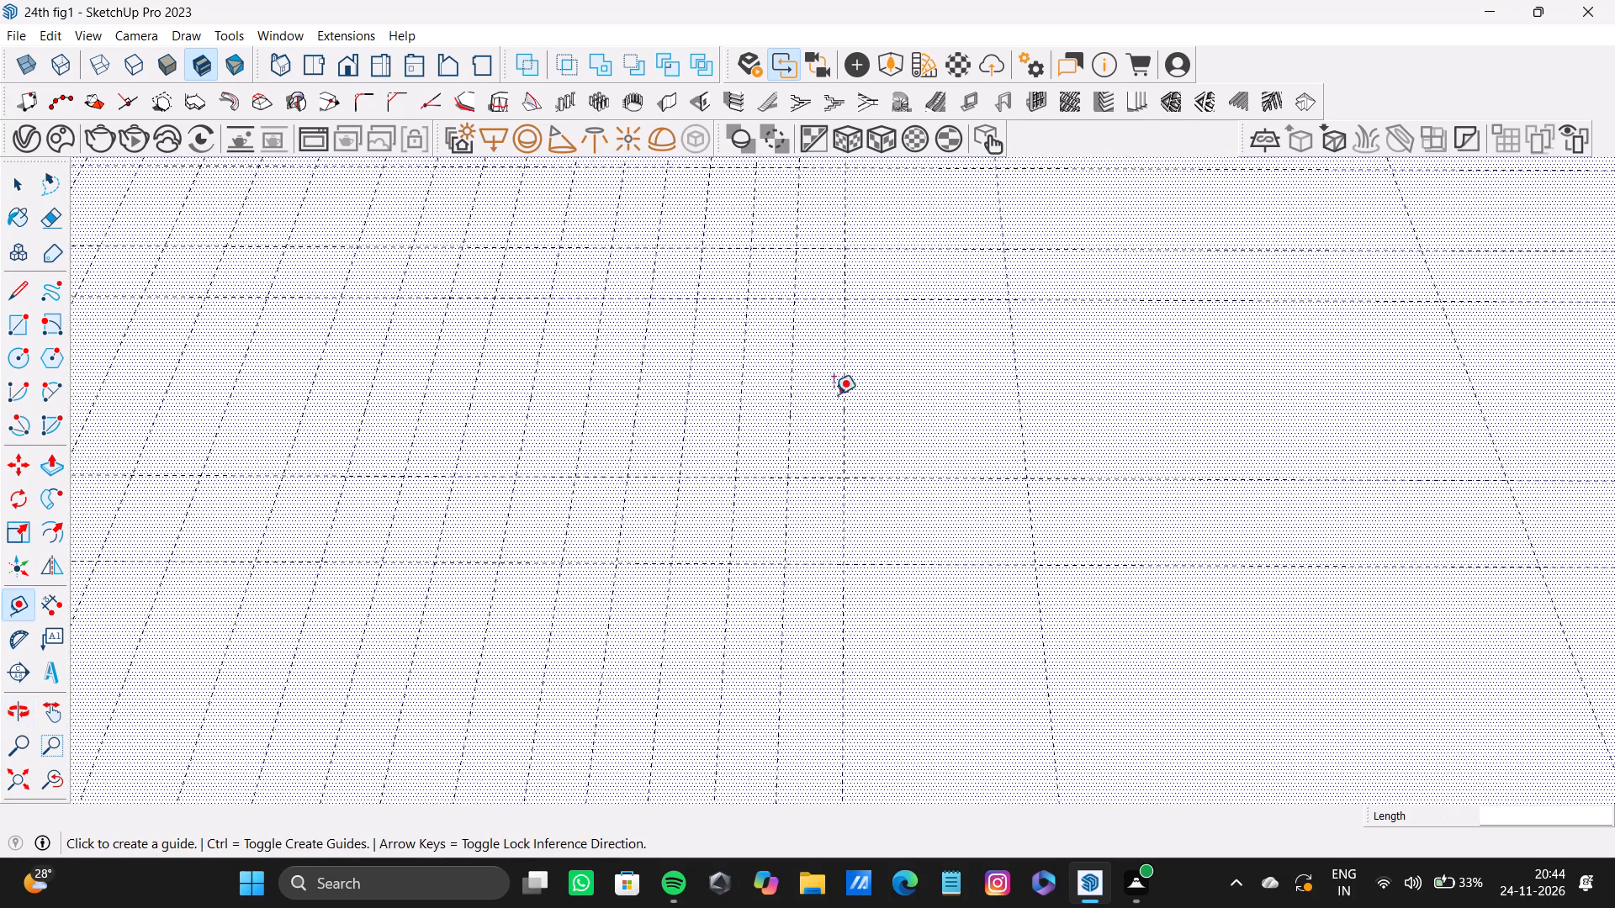
{"action": "left_click", "coordinate": [843, 398]}
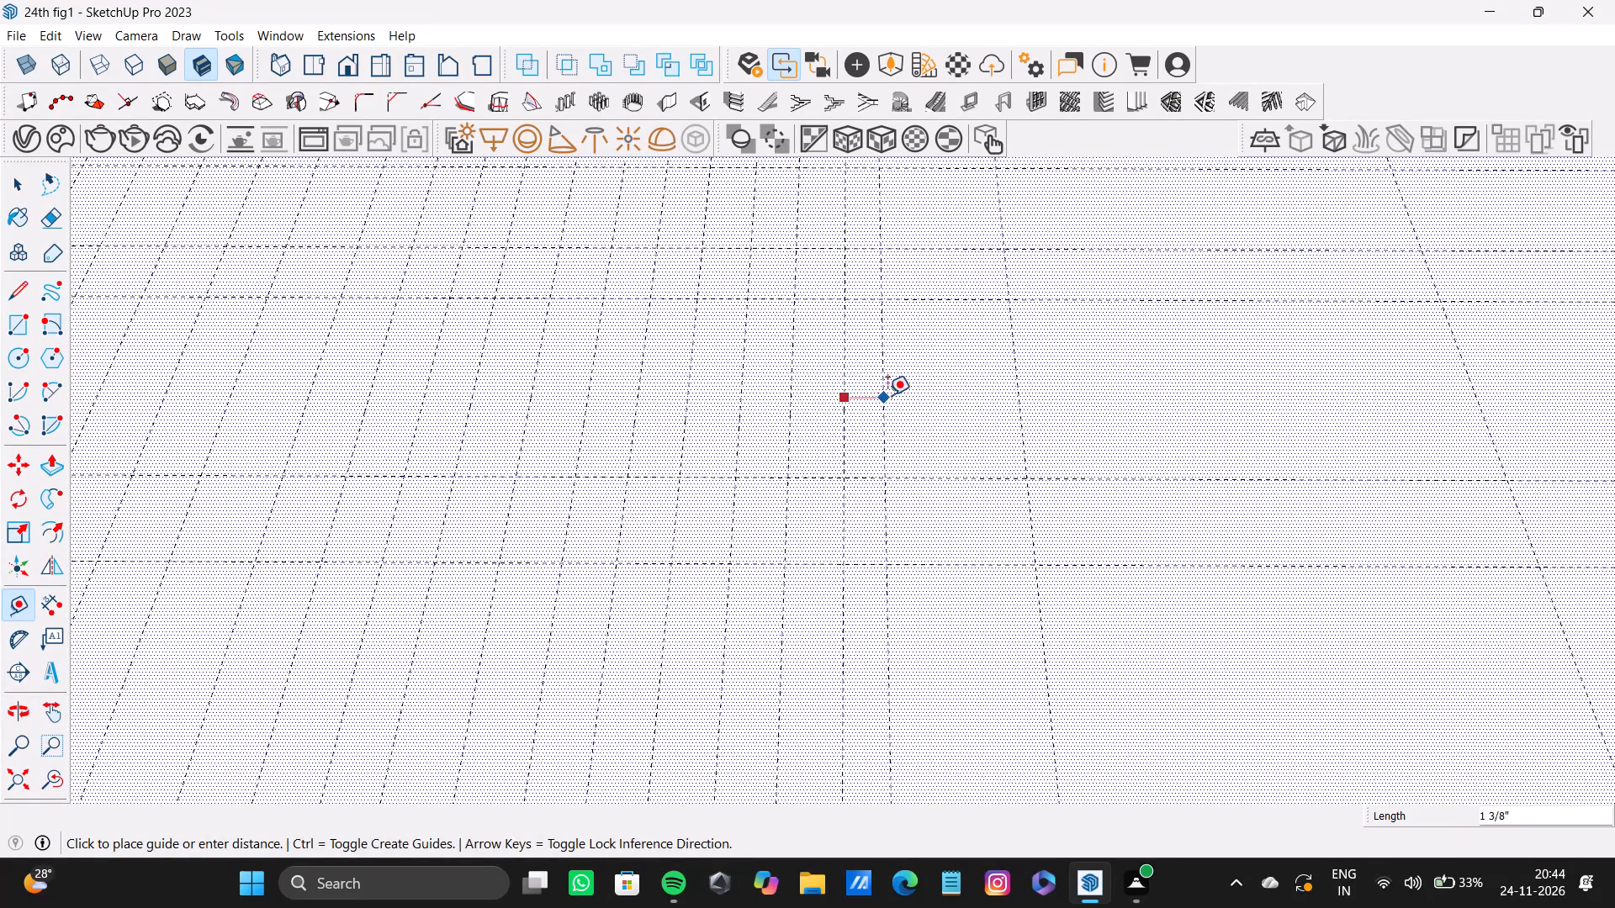
{"action": "double_click", "coordinate": [887, 395]}
{"action": "double_click", "coordinate": [921, 394]}
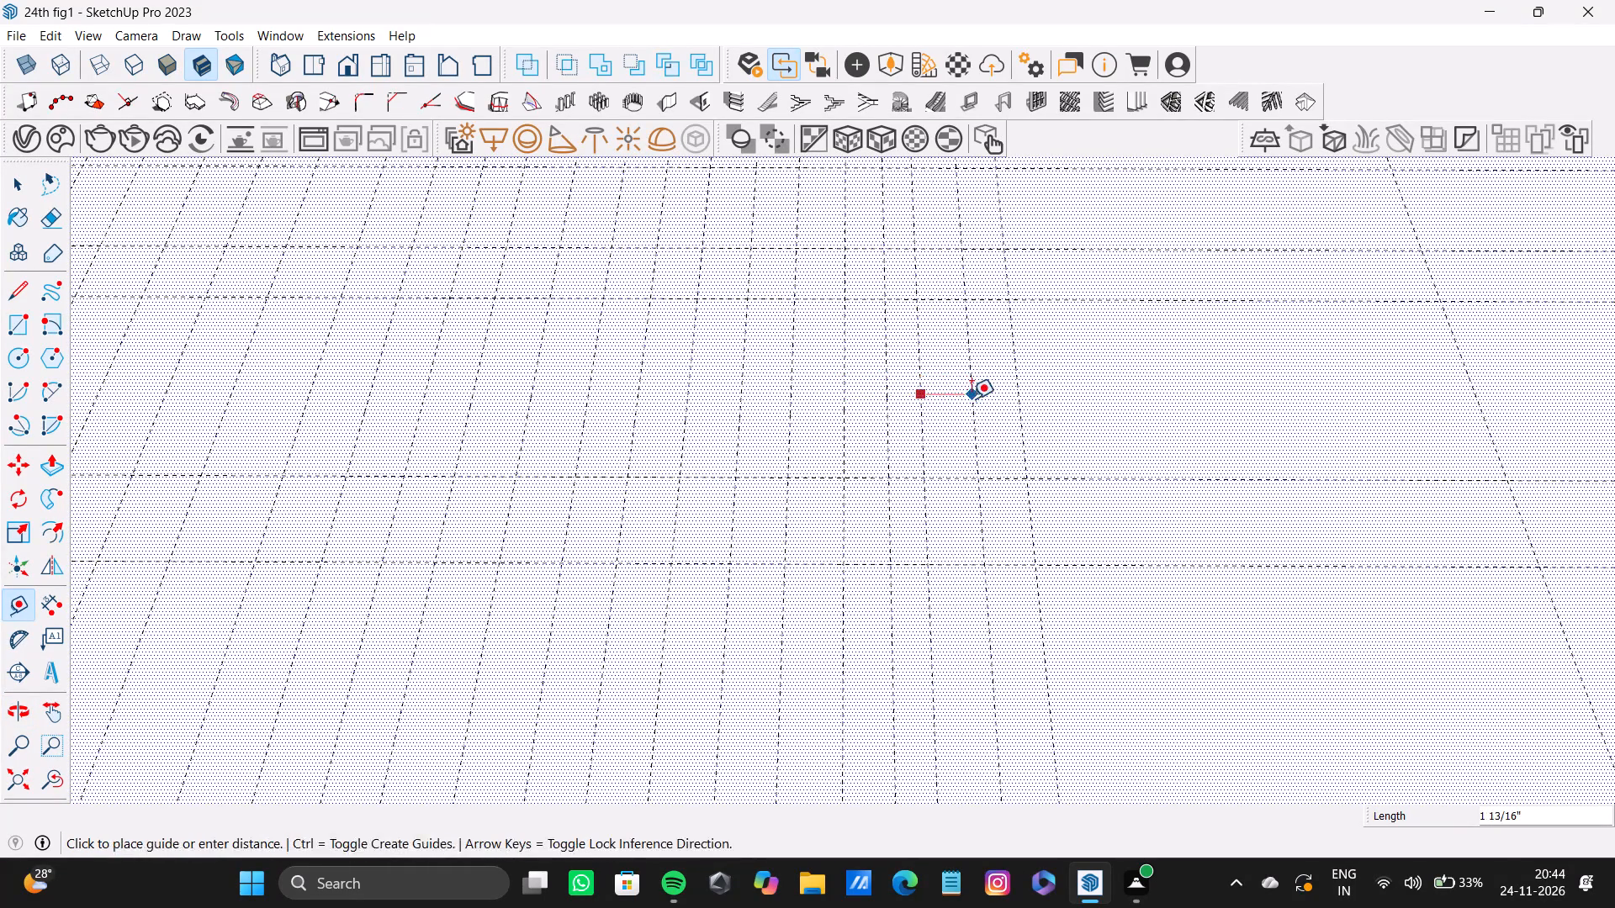
{"action": "double_click", "coordinate": [972, 399]}
{"action": "double_click", "coordinate": [1072, 395]}
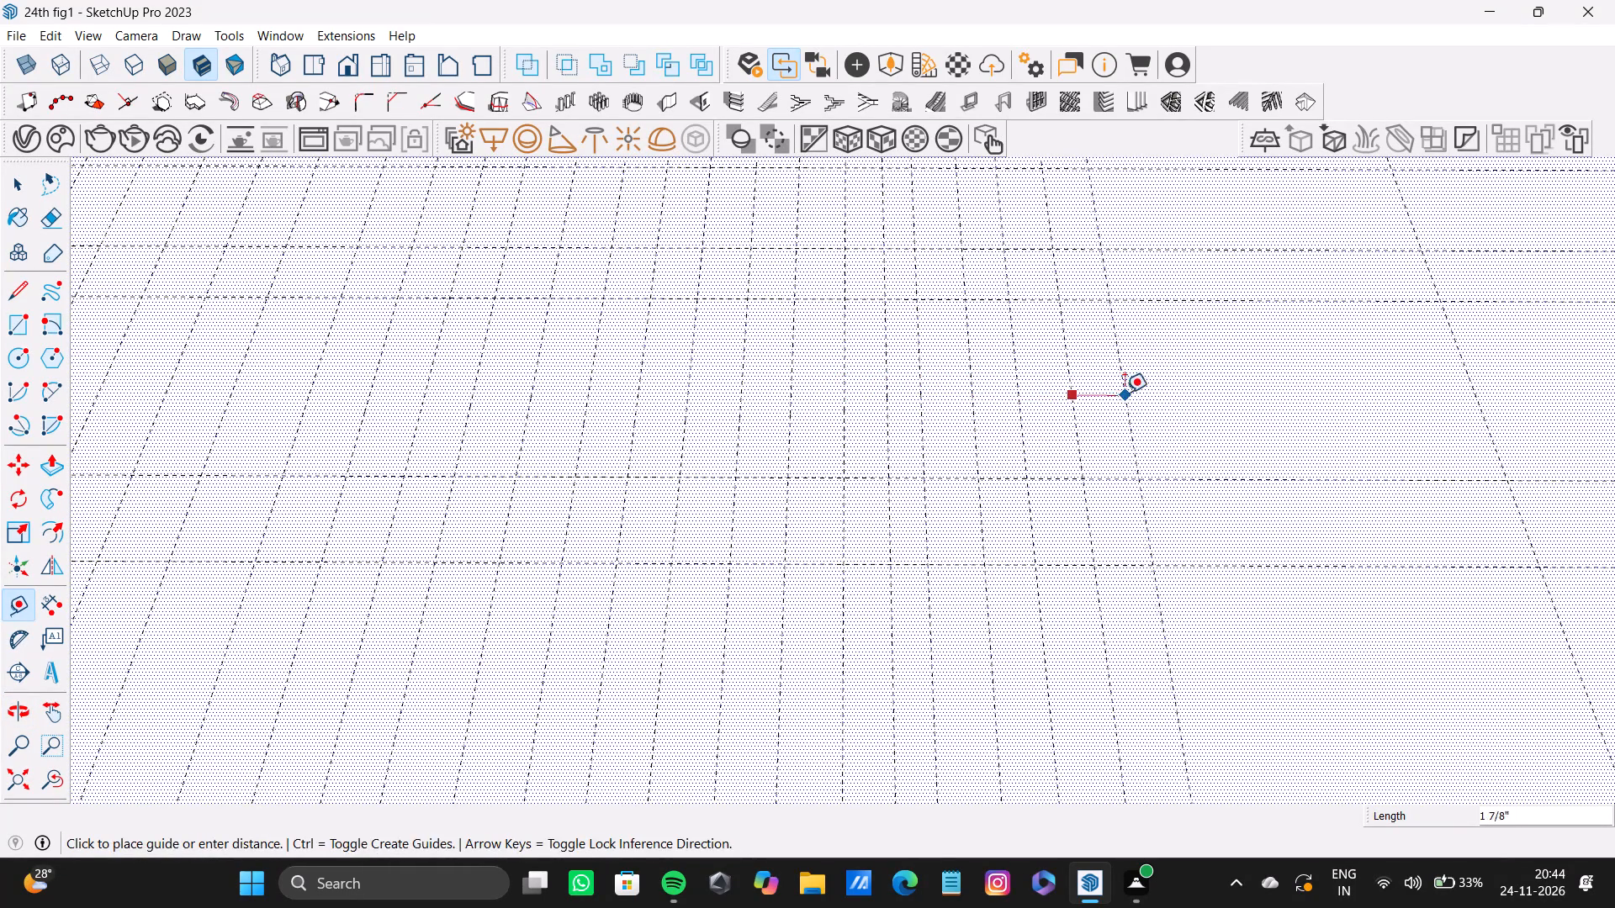
{"action": "double_click", "coordinate": [1125, 393]}
{"action": "left_click", "coordinate": [1177, 392]}
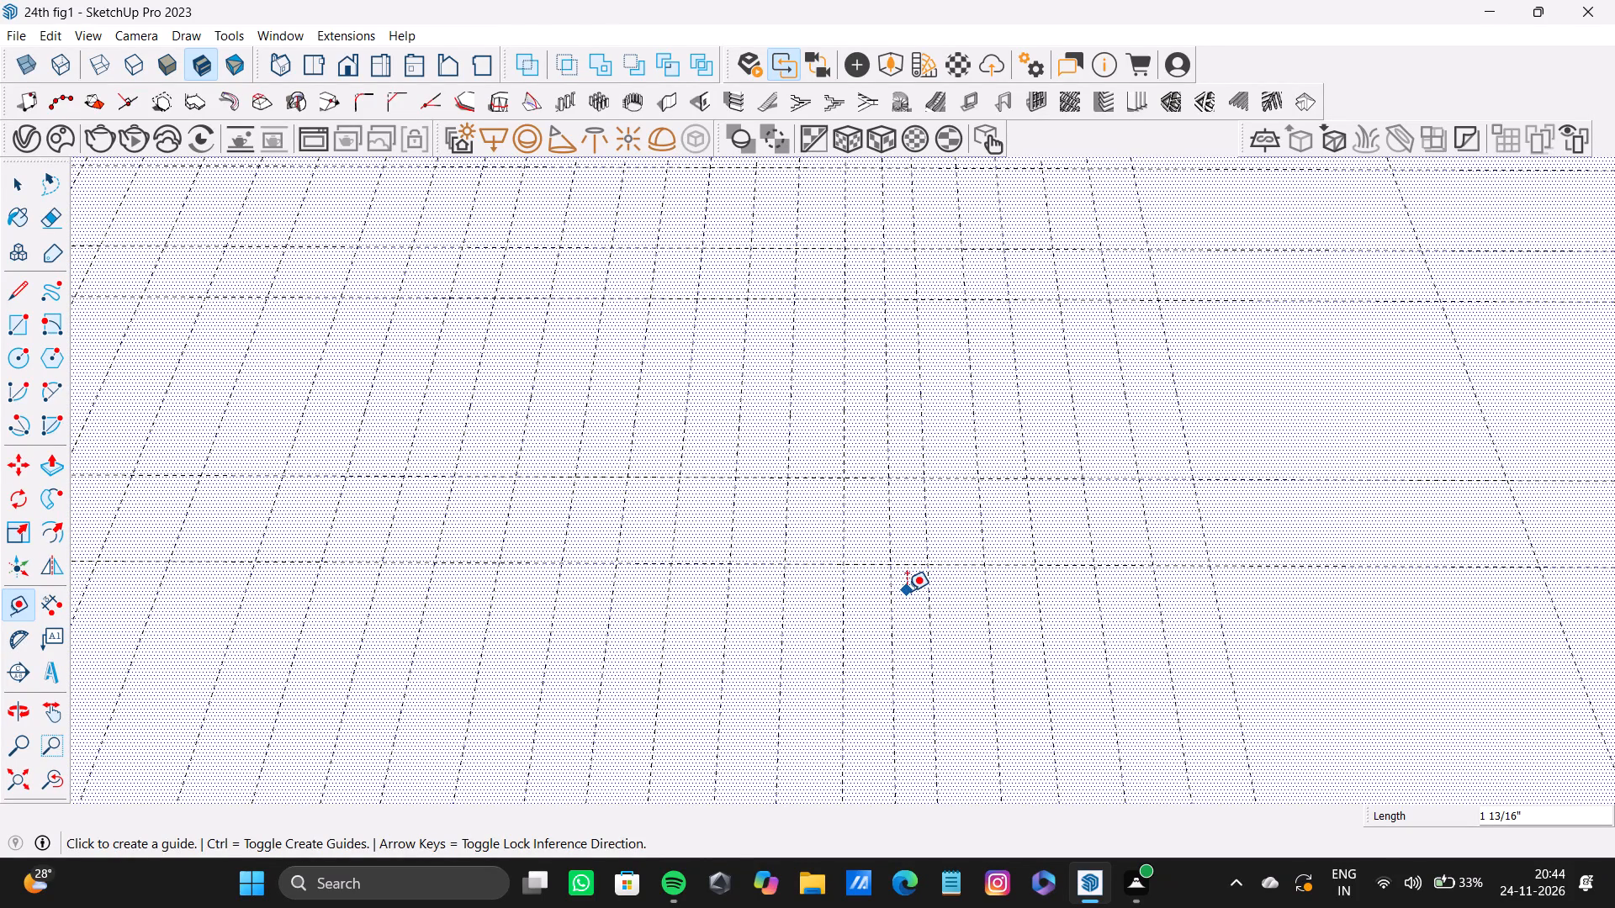
Fill the gap up to the following existing lengthwise guide with seven more guides, roughly 1 1/4" to 1 3/4" apart.
{"action": "scroll", "coordinate": [719, 332], "scroll_direction": "down", "scroll_amount": 6}
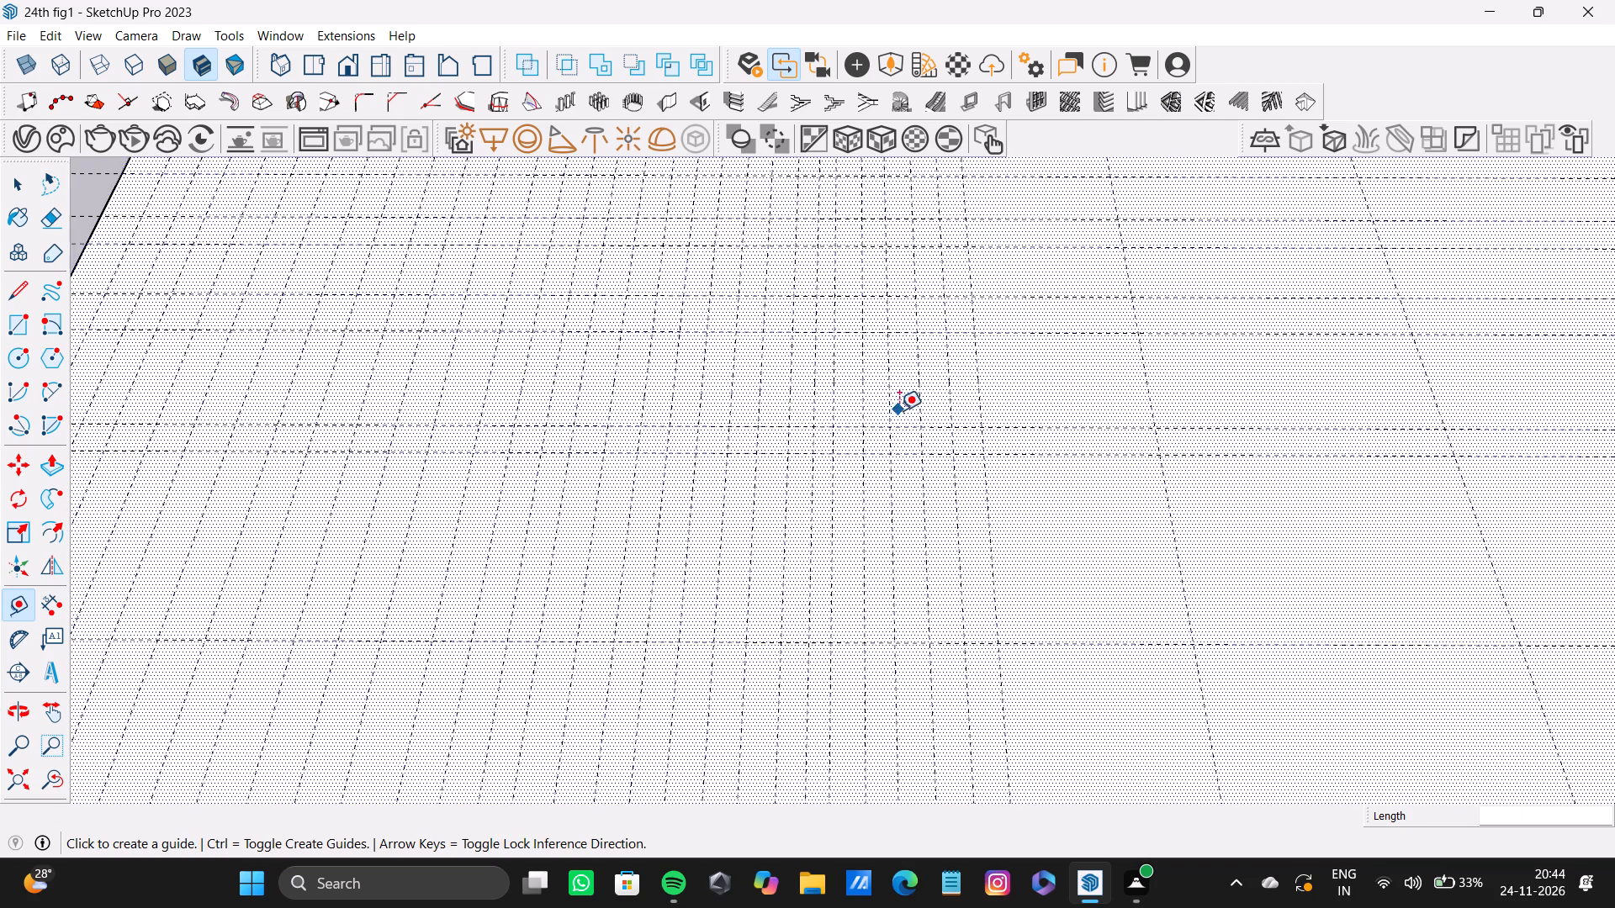
{"action": "middle_click_drag", "start_coordinate": [899, 410], "coordinate": [873, 430], "text": "shift"}
{"action": "scroll", "coordinate": [971, 438], "scroll_direction": "up", "scroll_amount": 7}
{"action": "left_click", "coordinate": [945, 427]}
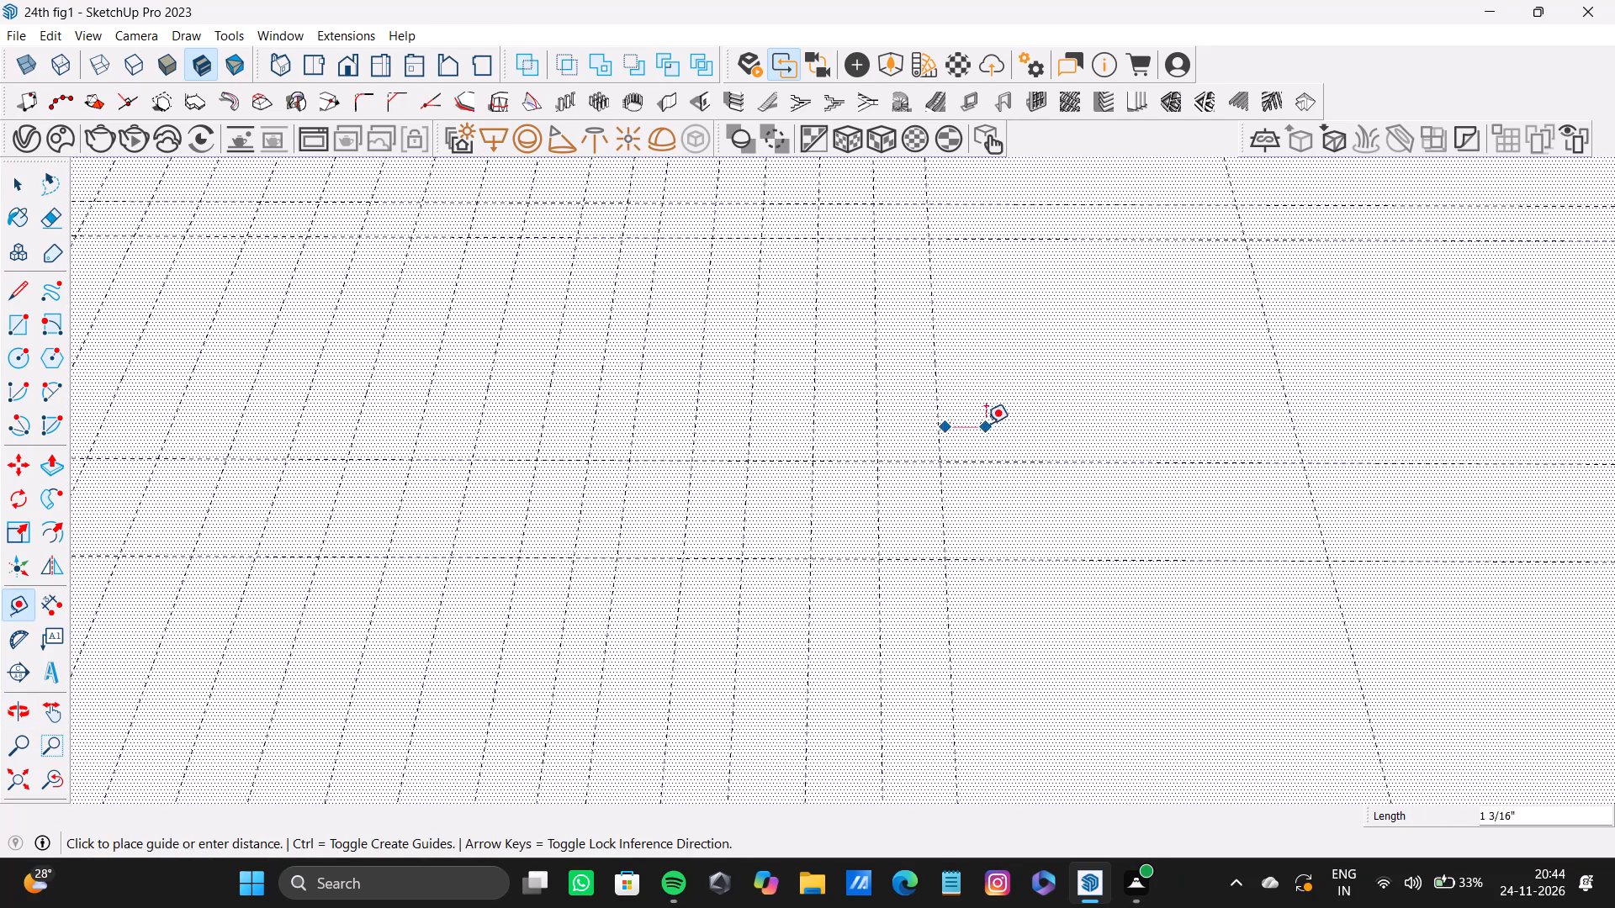
{"action": "key", "text": "space"}
{"action": "key", "text": "t"}
{"action": "left_click", "coordinate": [935, 431]}
{"action": "double_click", "coordinate": [988, 430]}
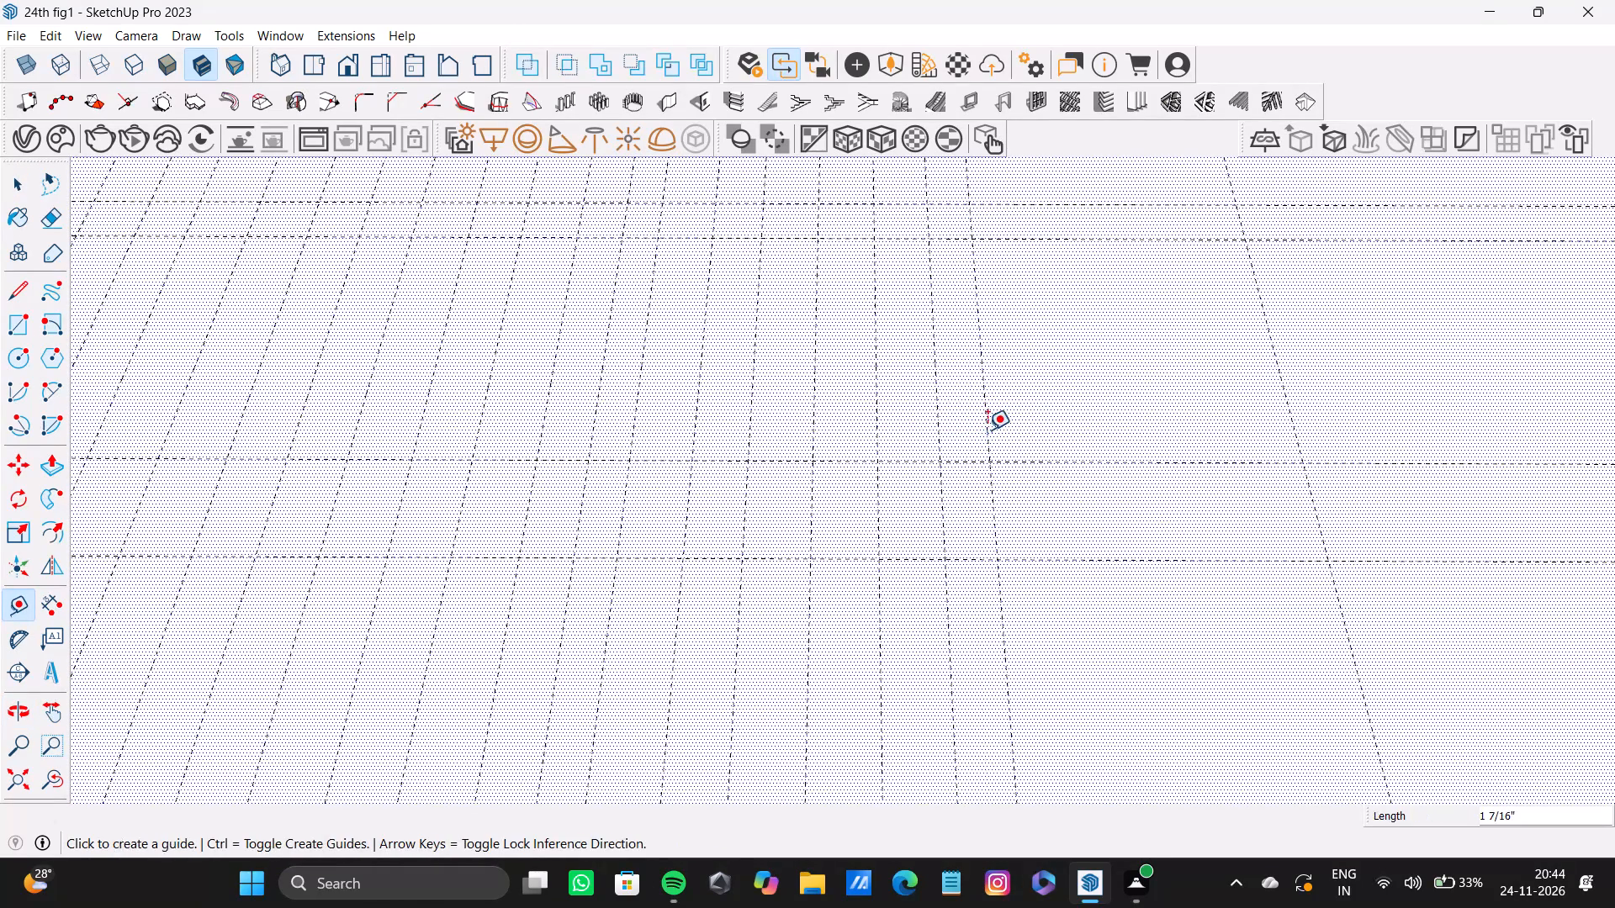
{"action": "double_click", "coordinate": [1032, 423]}
{"action": "double_click", "coordinate": [1078, 420]}
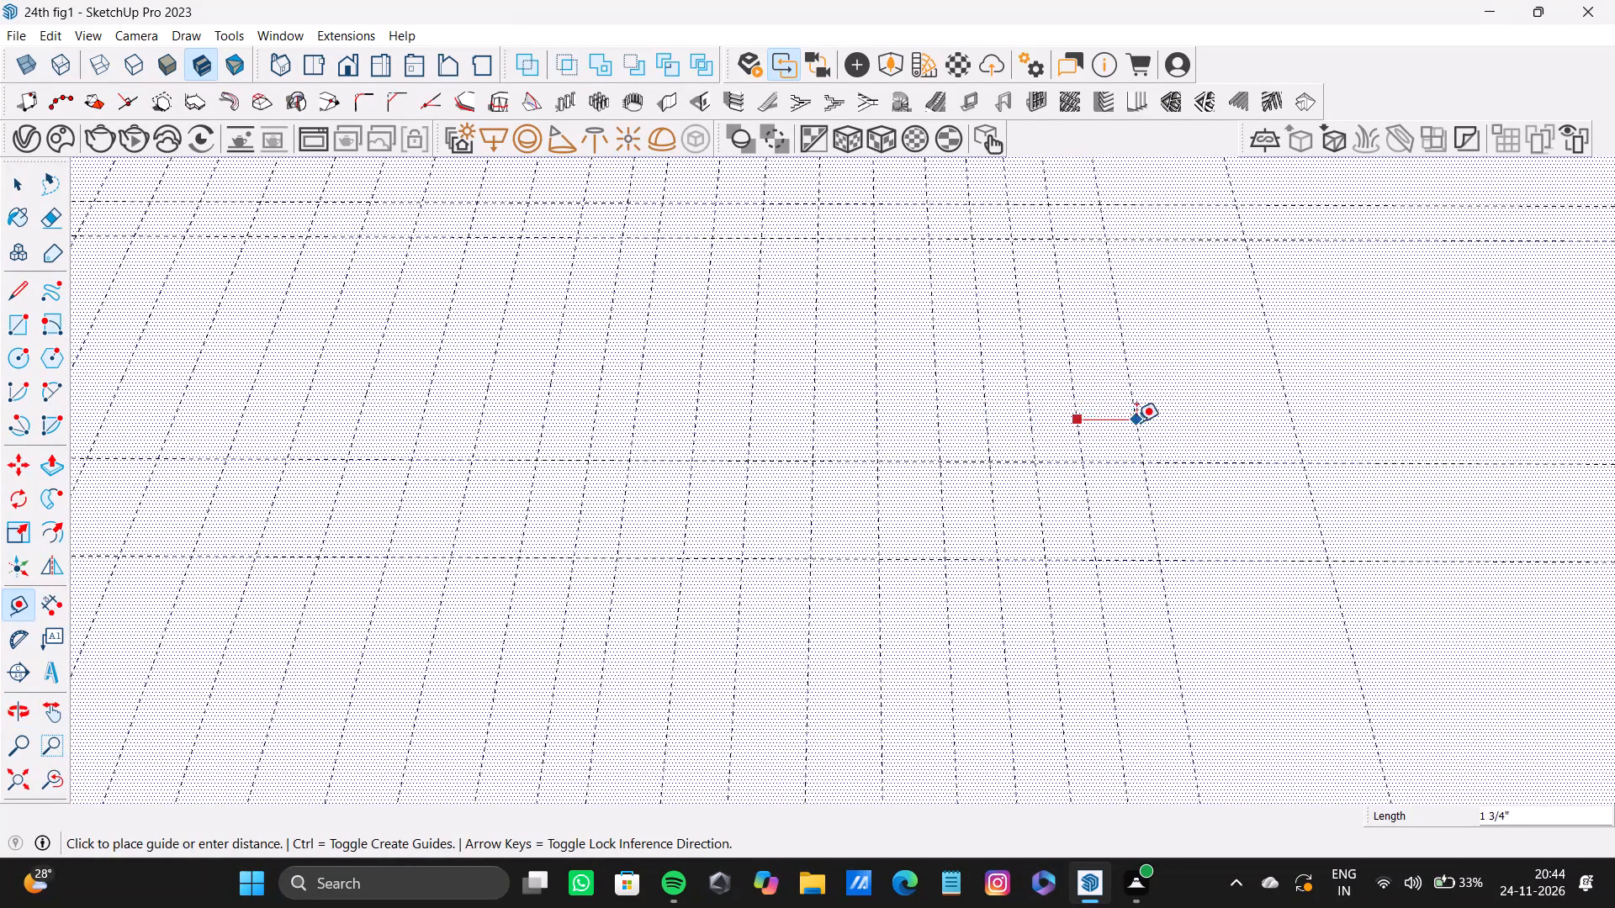
{"action": "double_click", "coordinate": [1124, 428]}
{"action": "double_click", "coordinate": [1168, 429]}
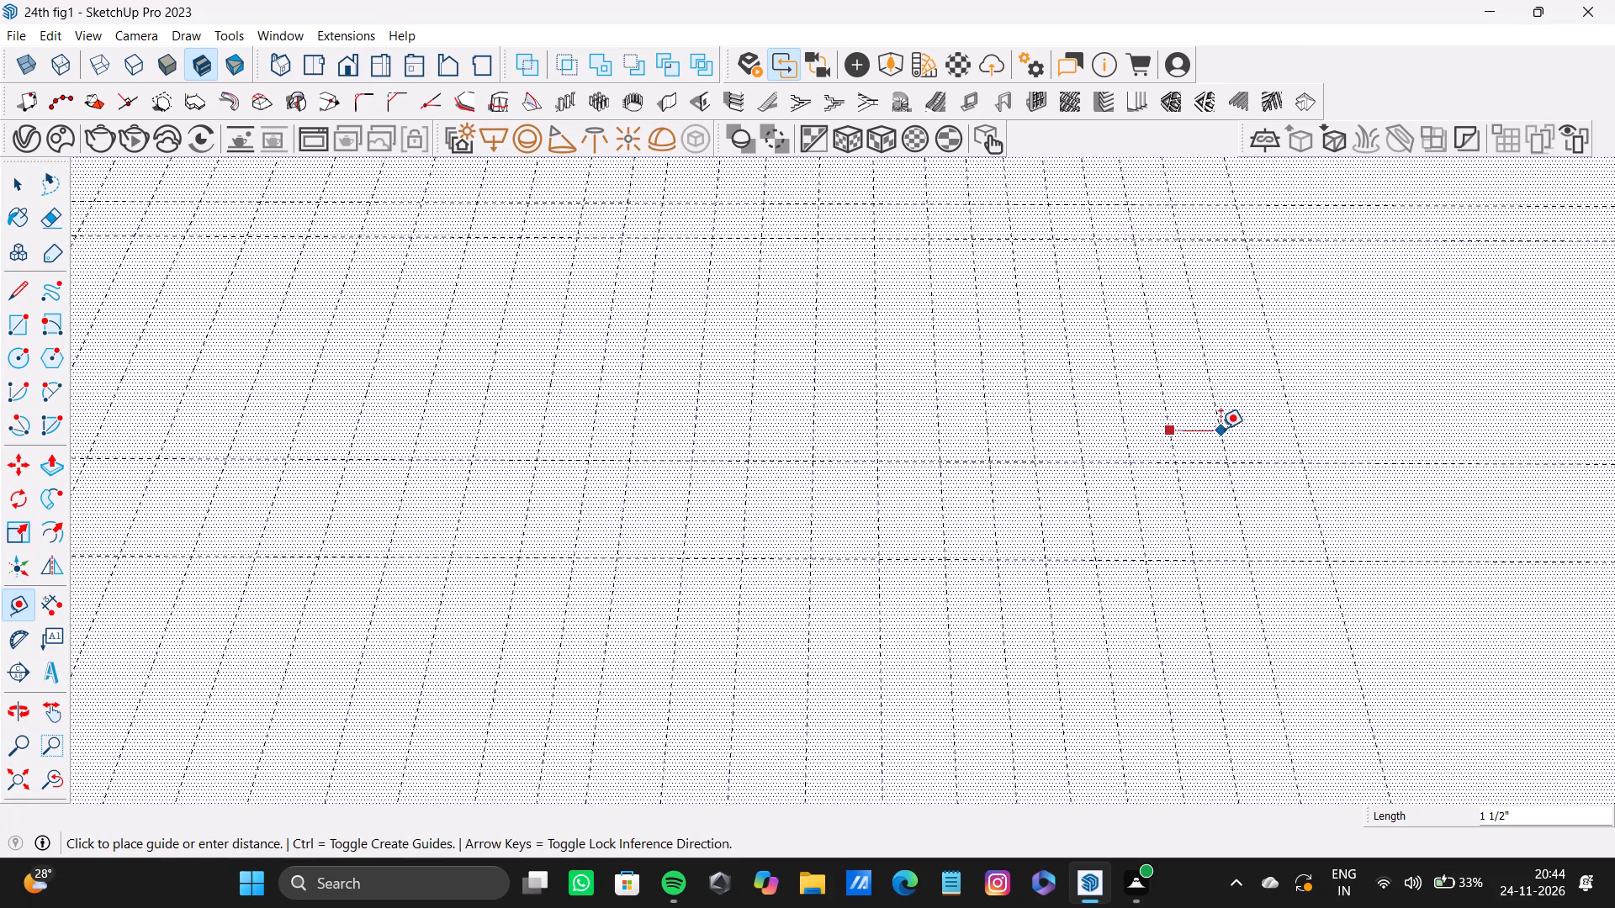
{"action": "double_click", "coordinate": [1221, 429]}
{"action": "left_click", "coordinate": [1262, 430]}
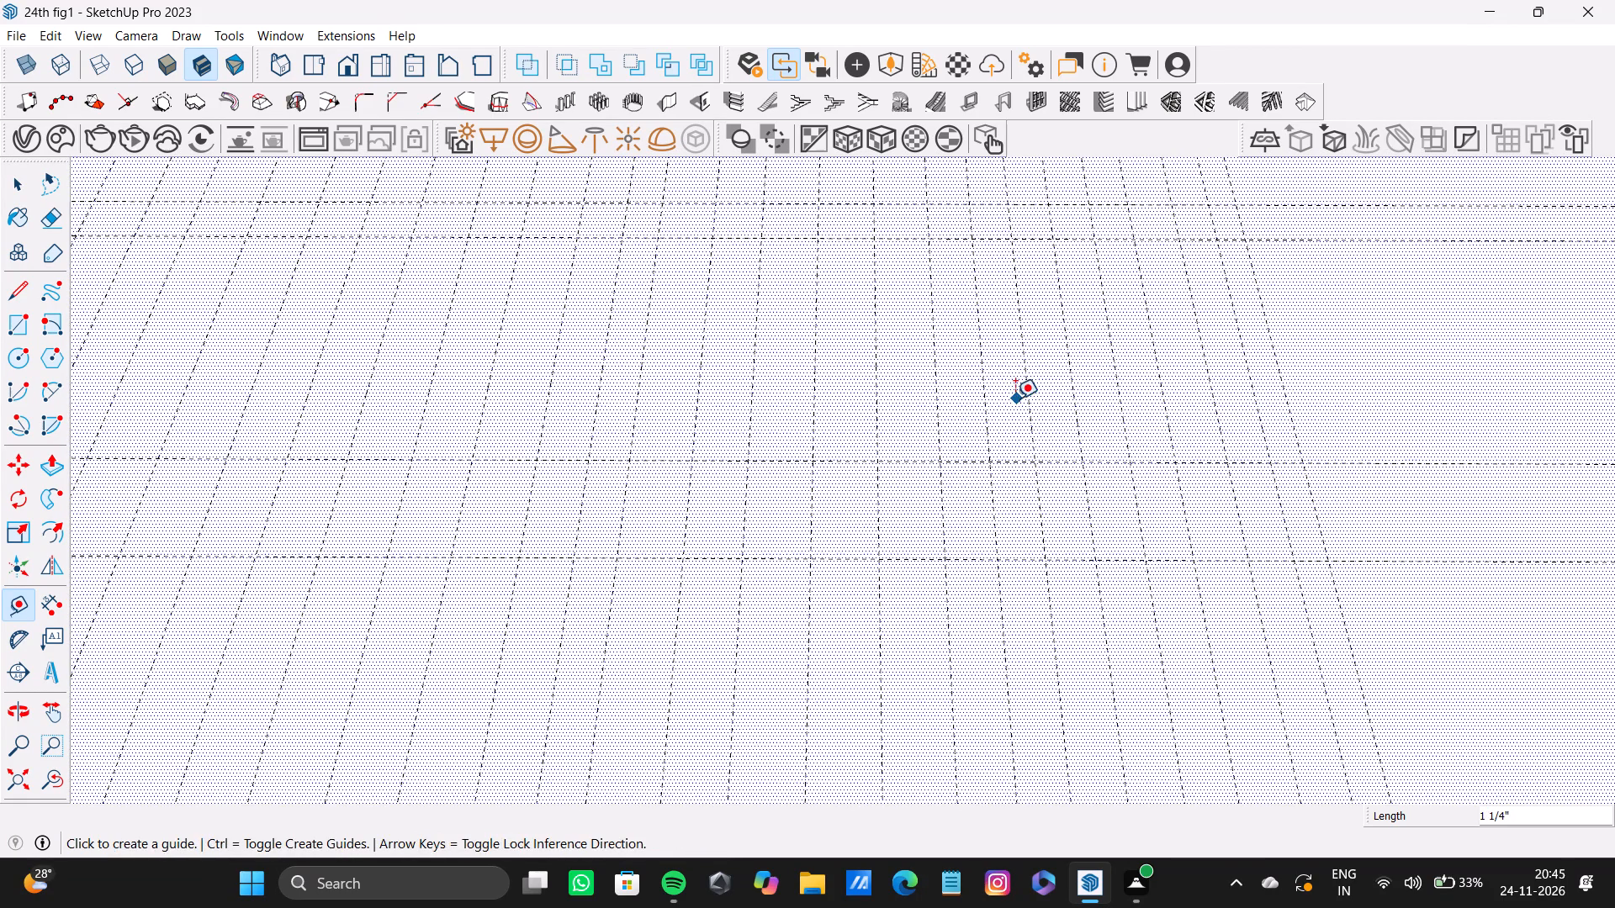
Add nine lengthwise guides beyond that existing guide into the adjoining wide gap, spaced about 15/16" to 1 9/16" apart.
{"action": "scroll", "coordinate": [1014, 399], "scroll_direction": "down", "scroll_amount": 9}
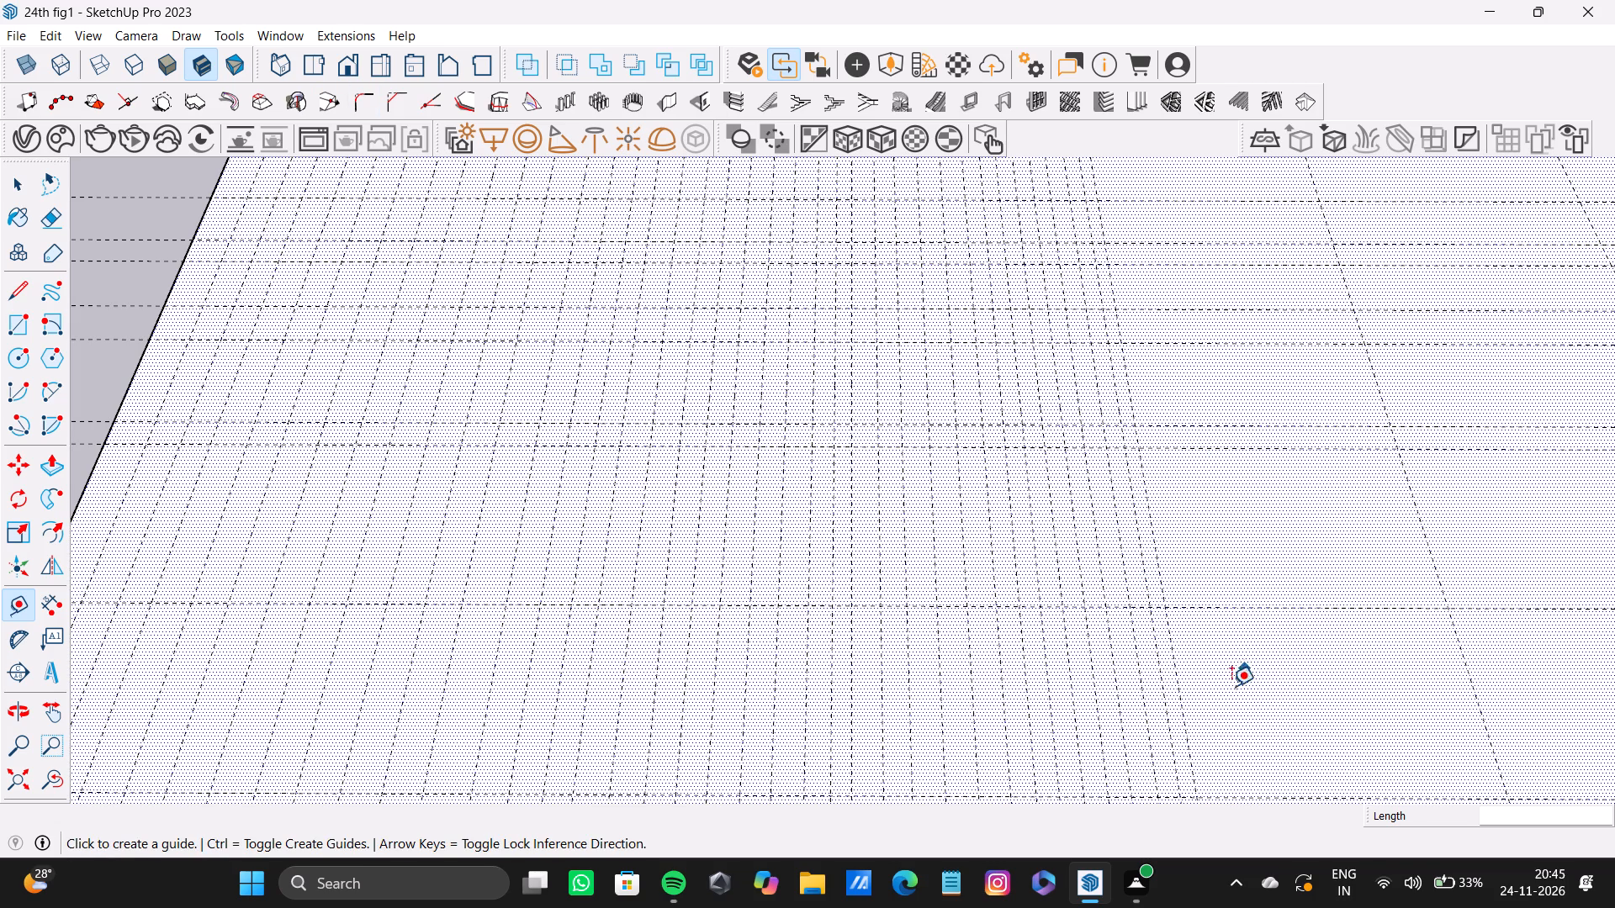
{"action": "scroll", "coordinate": [1208, 633], "scroll_direction": "up", "scroll_amount": 7}
{"action": "left_click", "coordinate": [1159, 702]}
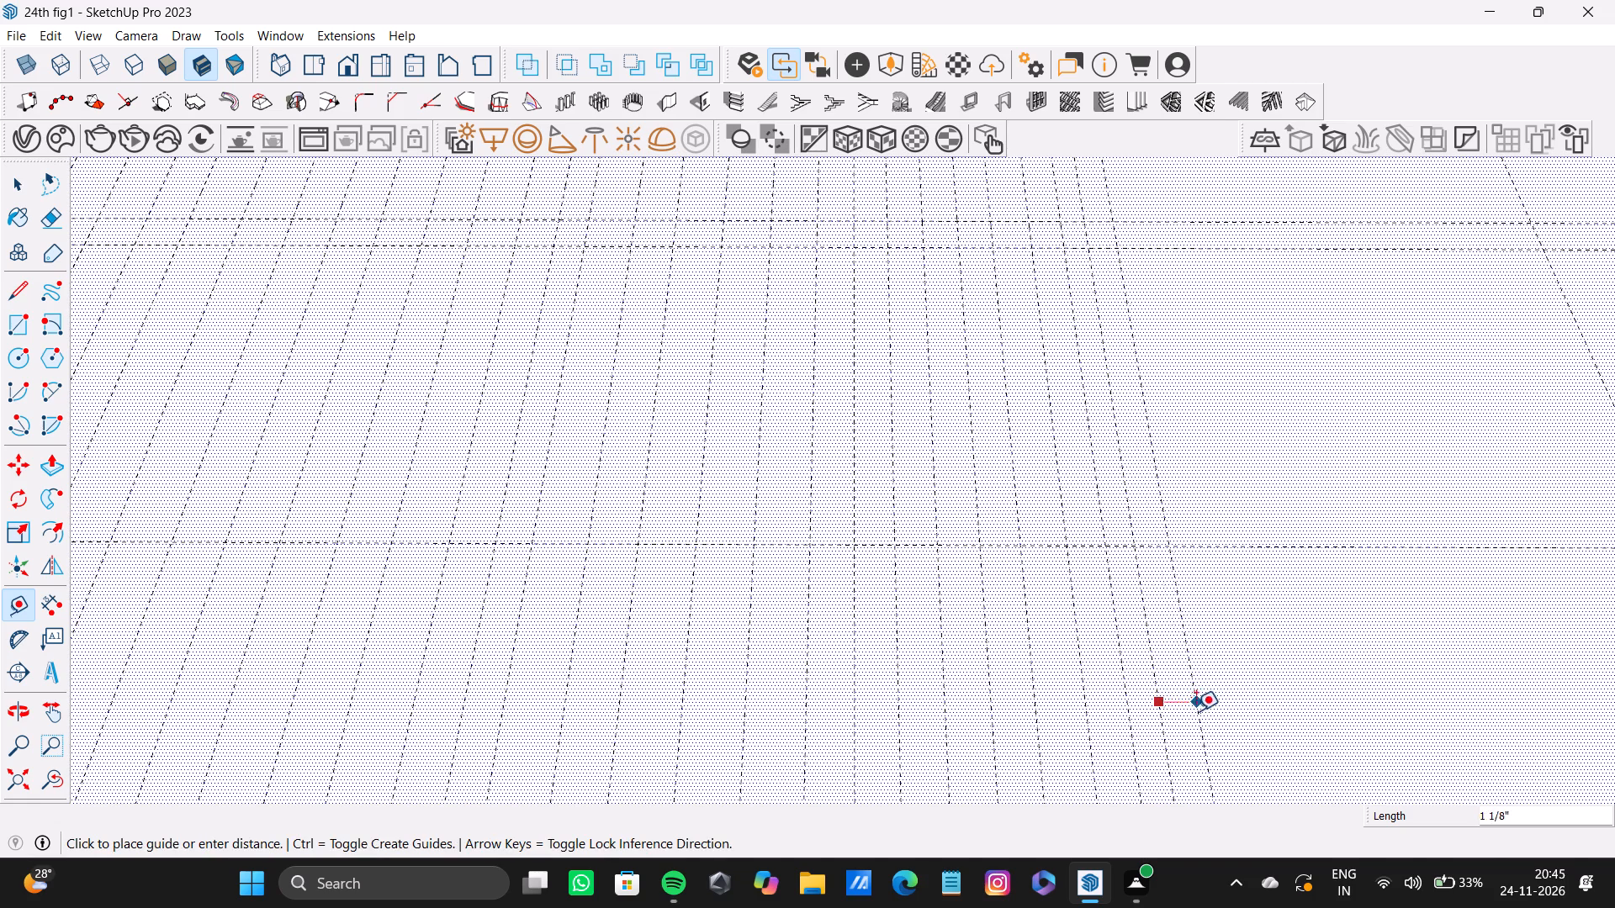
{"action": "double_click", "coordinate": [1194, 713]}
{"action": "left_click", "coordinate": [1234, 710]}
{"action": "left_click", "coordinate": [1234, 709]}
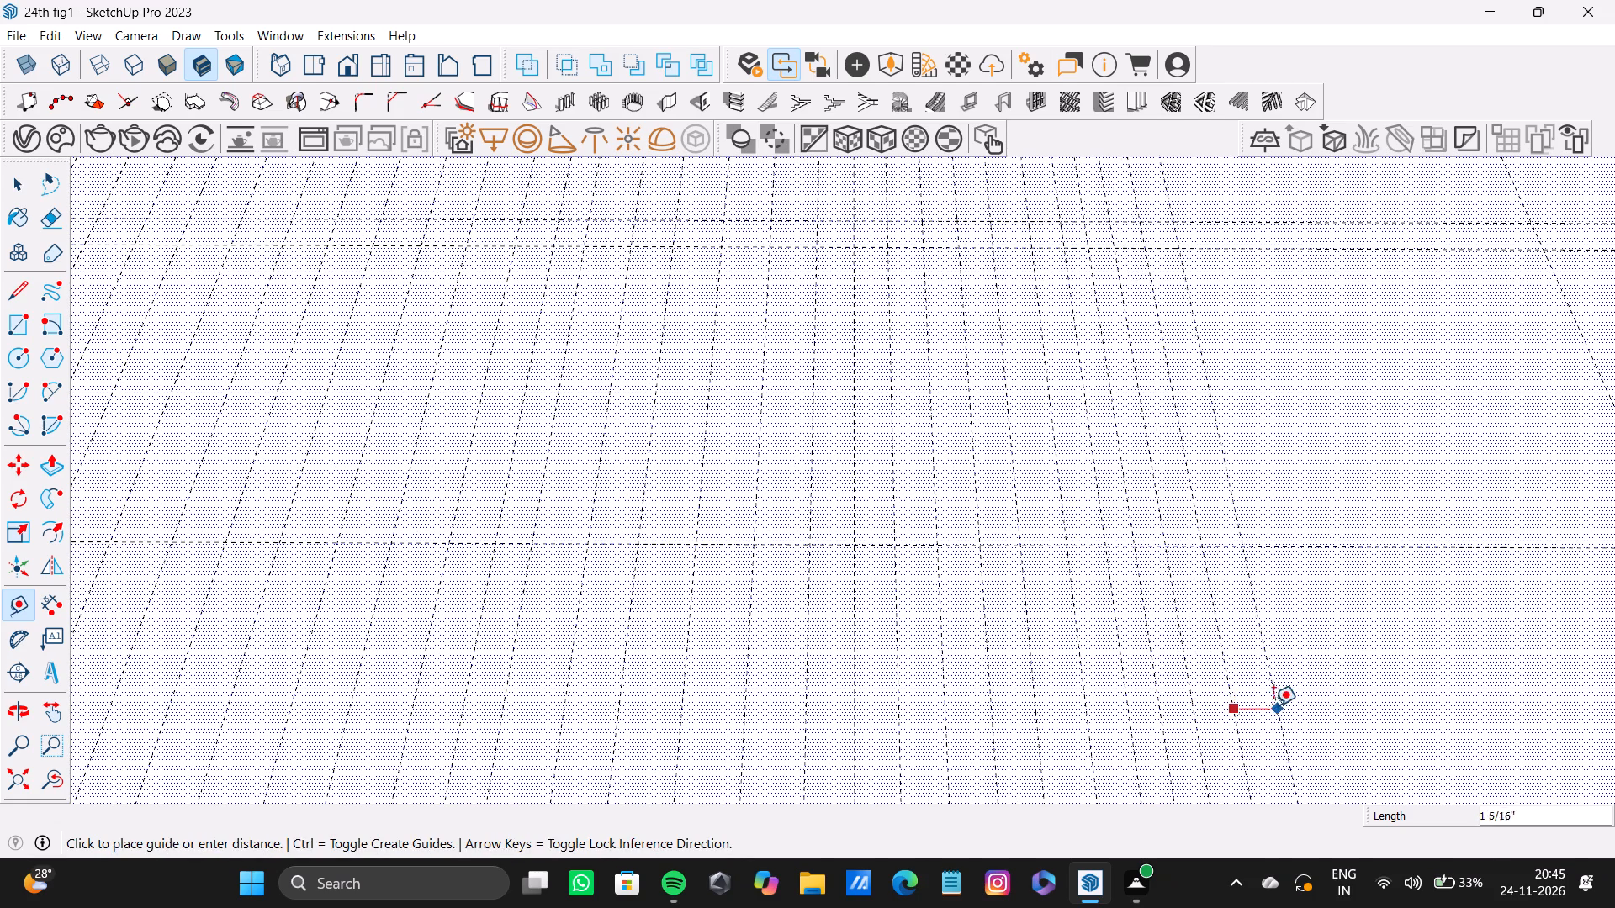
{"action": "left_click", "coordinate": [1269, 707]}
{"action": "left_click_drag", "start_coordinate": [1269, 707], "coordinate": [1281, 699]}
{"action": "double_click", "coordinate": [1312, 694]}
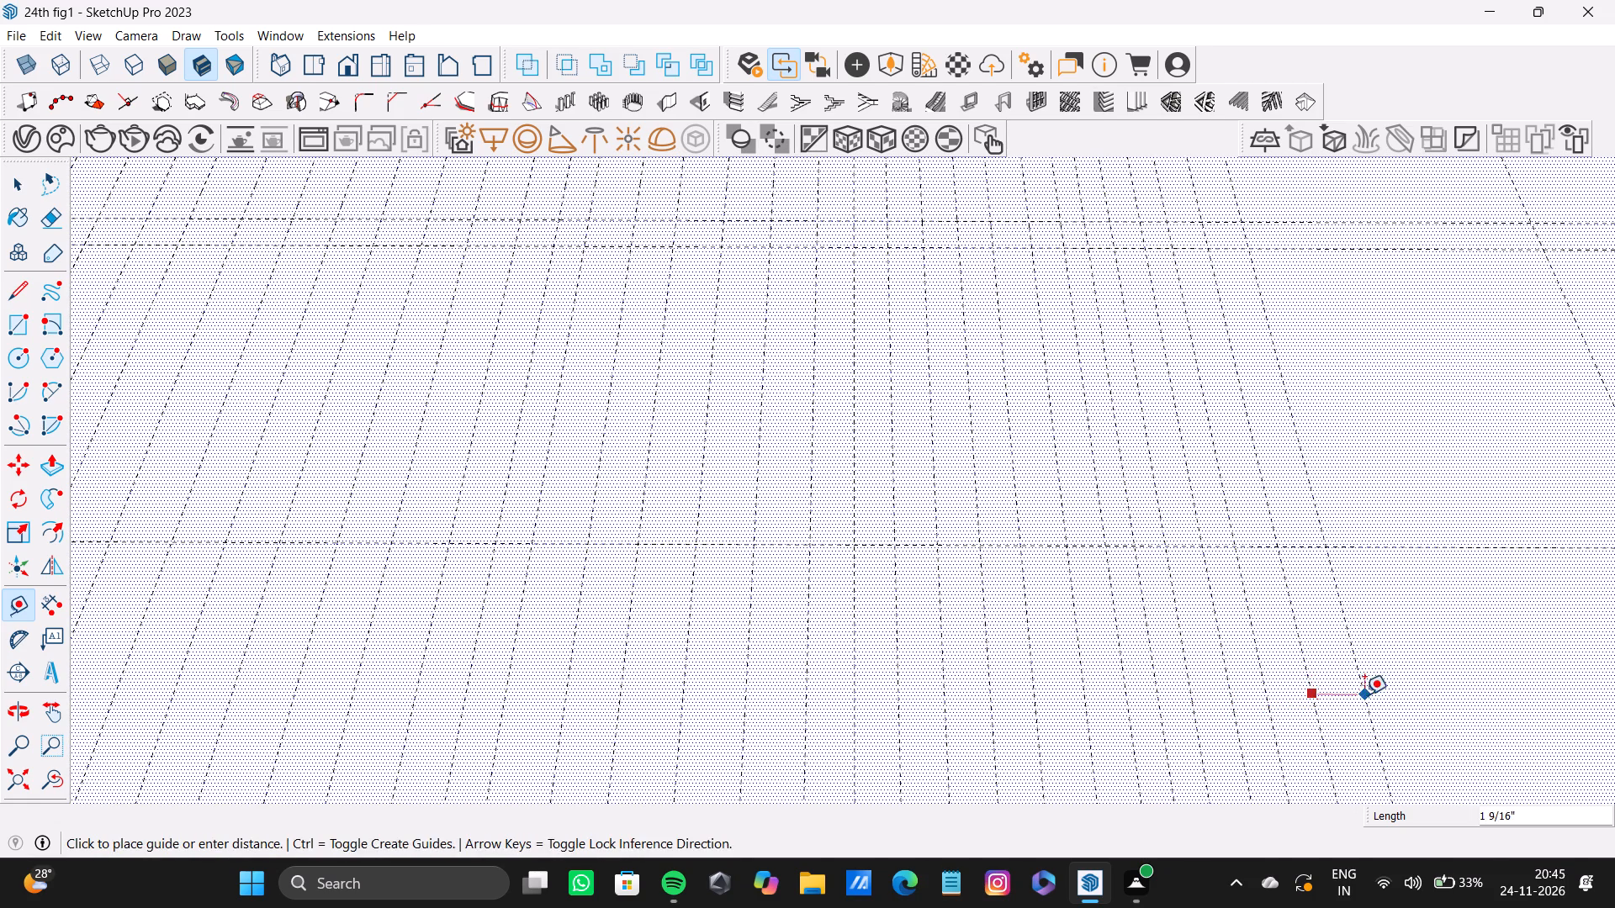
{"action": "double_click", "coordinate": [1351, 697]}
{"action": "double_click", "coordinate": [1390, 690]}
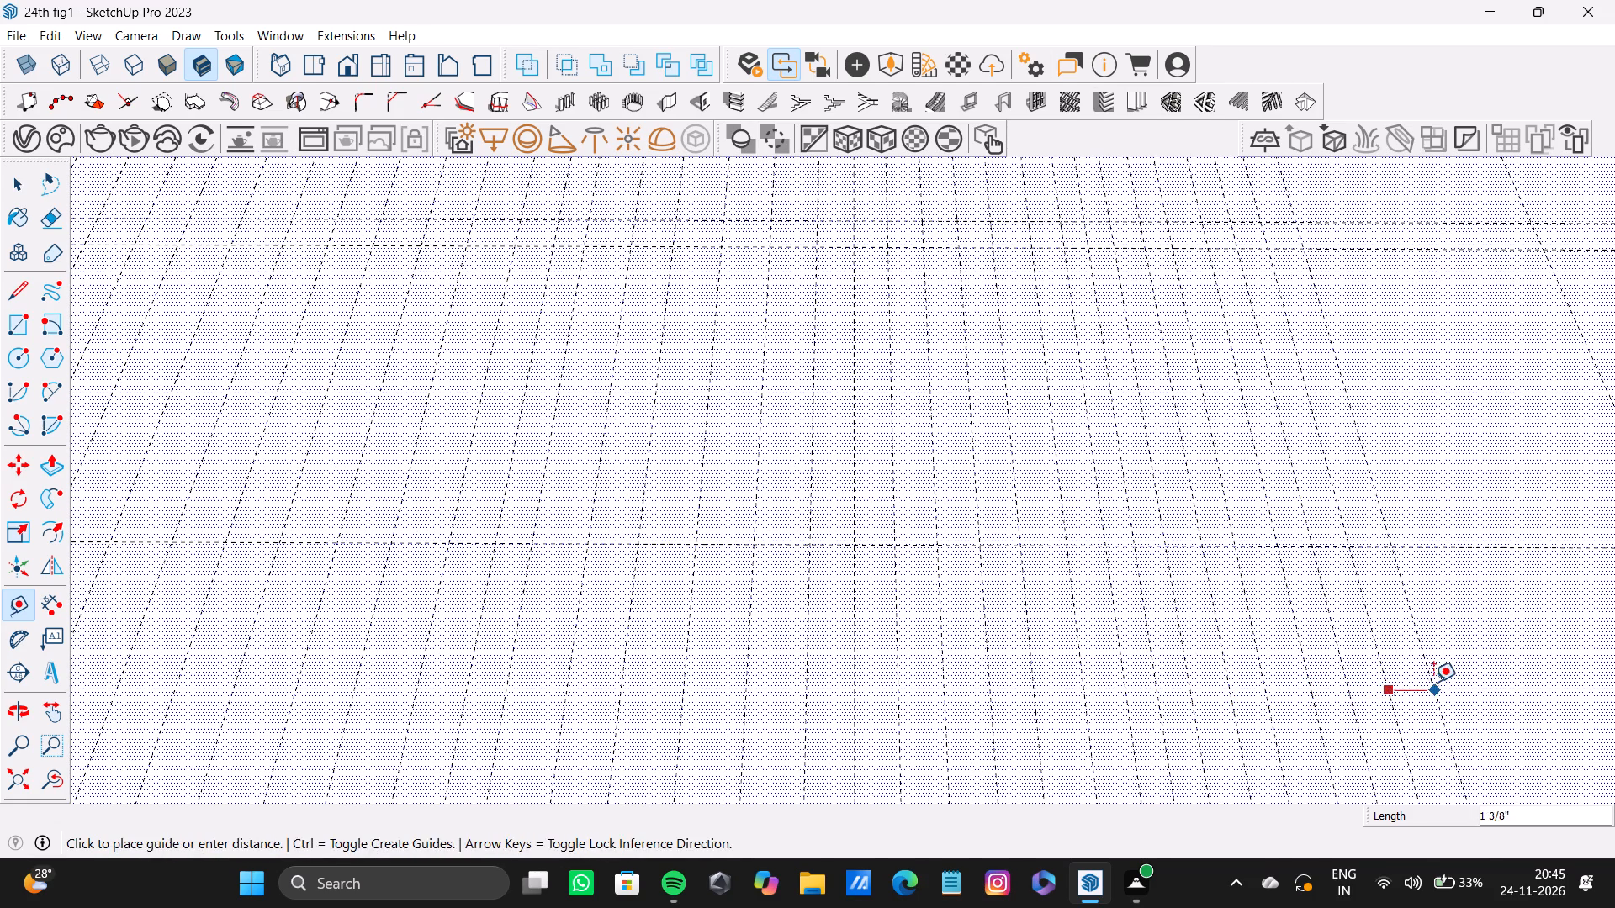
{"action": "double_click", "coordinate": [1422, 691]}
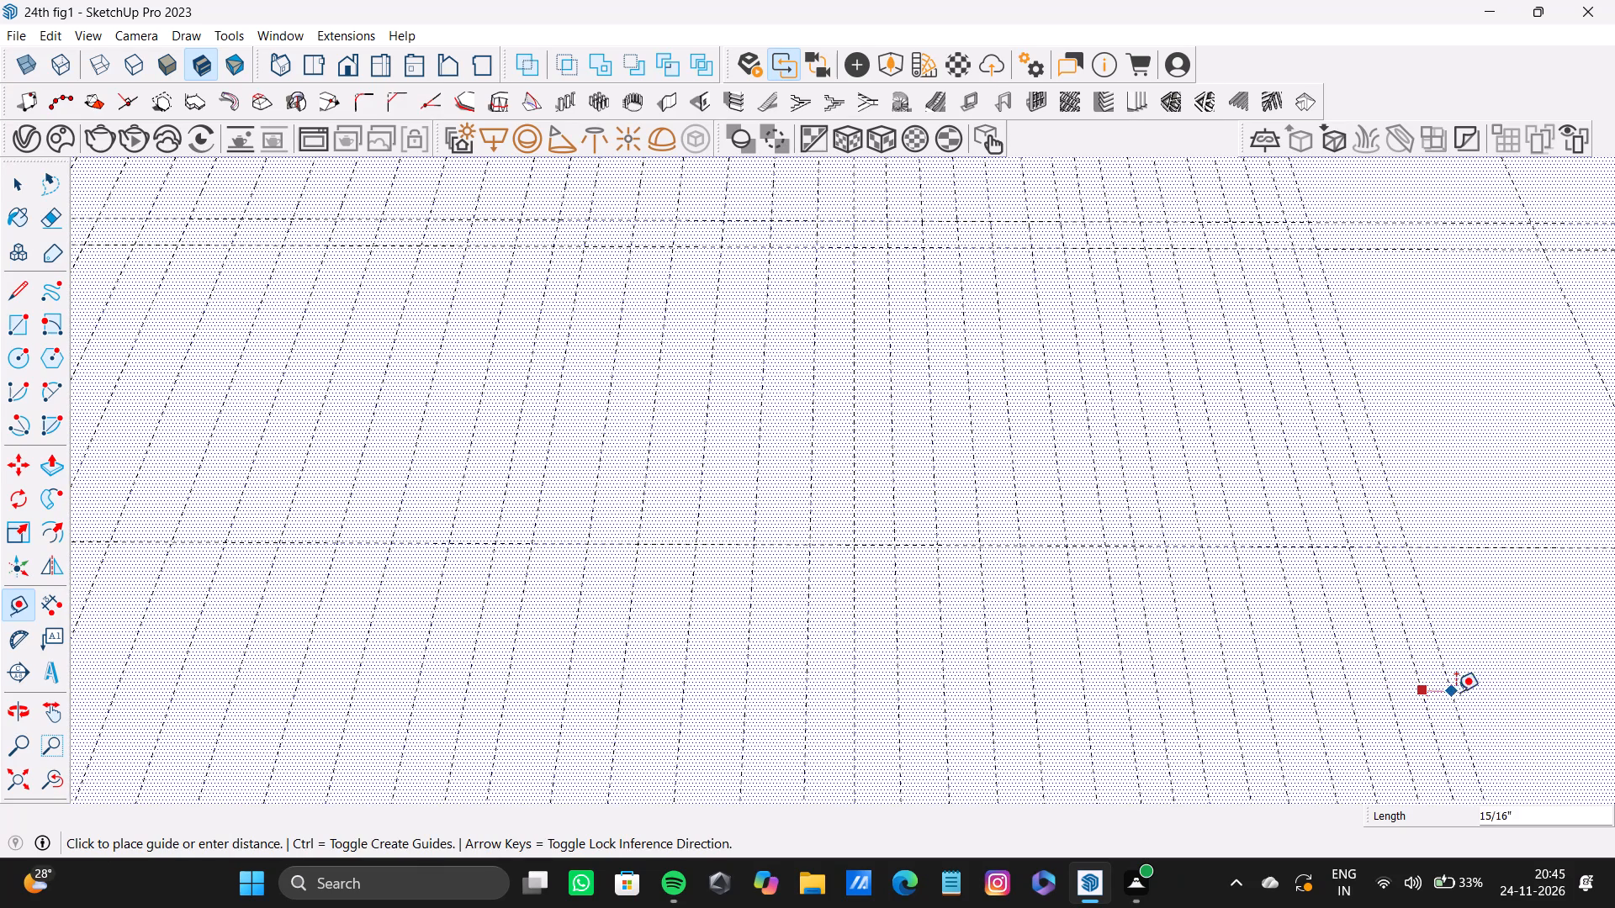
{"action": "double_click", "coordinate": [1457, 691]}
{"action": "left_click", "coordinate": [1503, 689]}
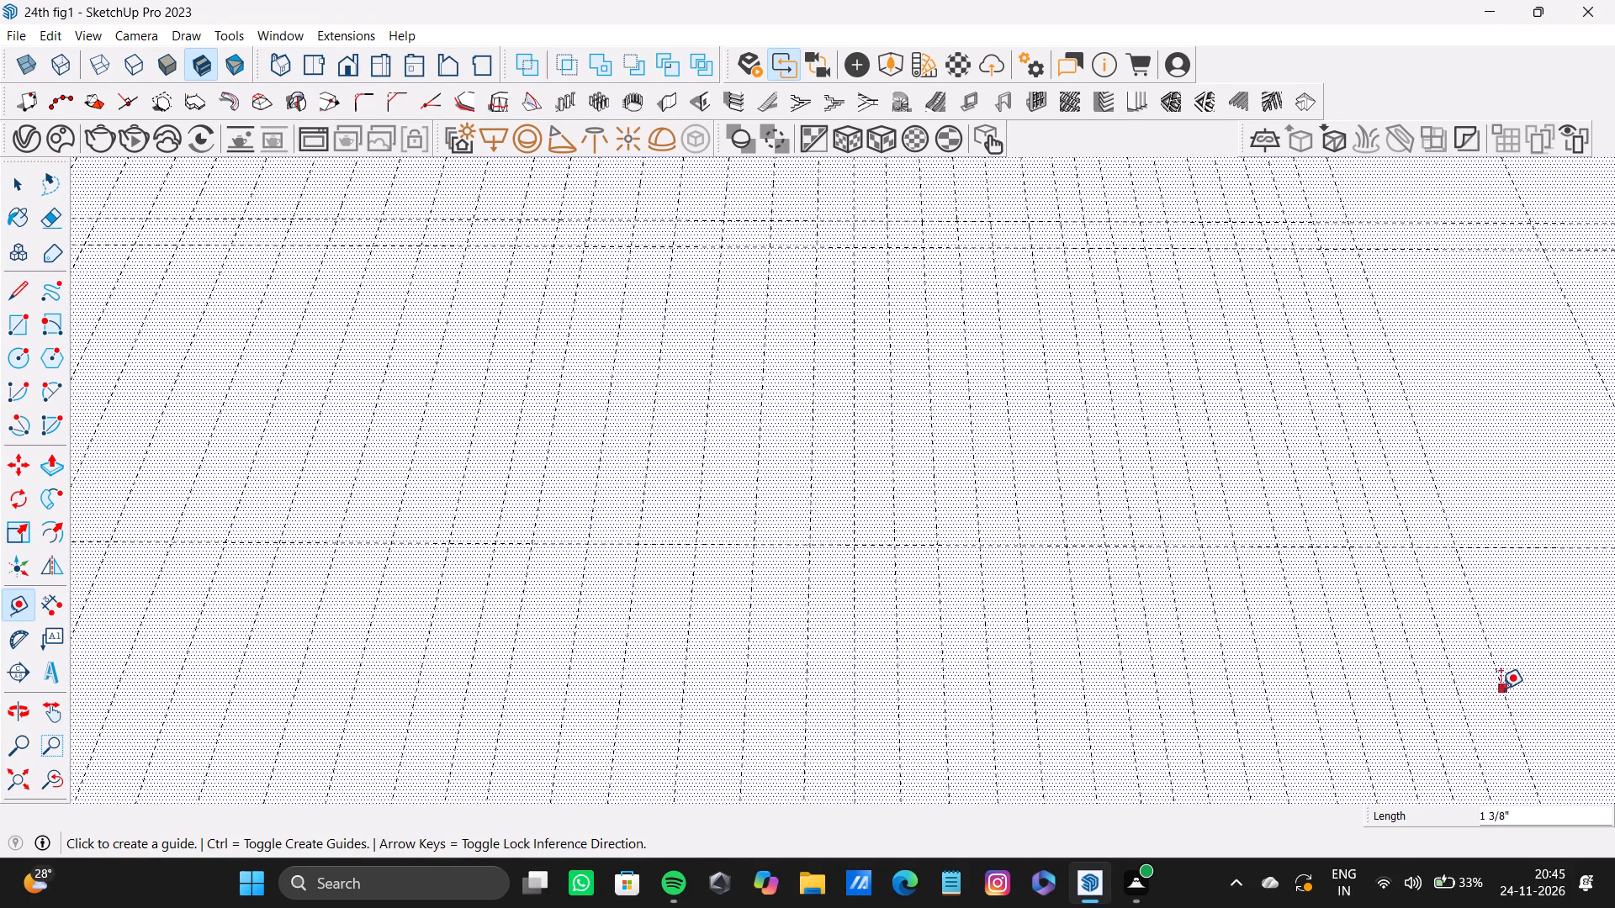
Insert one lengthwise guide between the last two placed, offset back from the outermost guide of the dense run.
{"action": "scroll", "coordinate": [1256, 588], "scroll_direction": "down", "scroll_amount": 9}
{"action": "middle_click_drag", "start_coordinate": [1268, 589], "coordinate": [981, 490], "text": "shift"}
{"action": "scroll", "coordinate": [1036, 541], "scroll_direction": "up", "scroll_amount": 5}
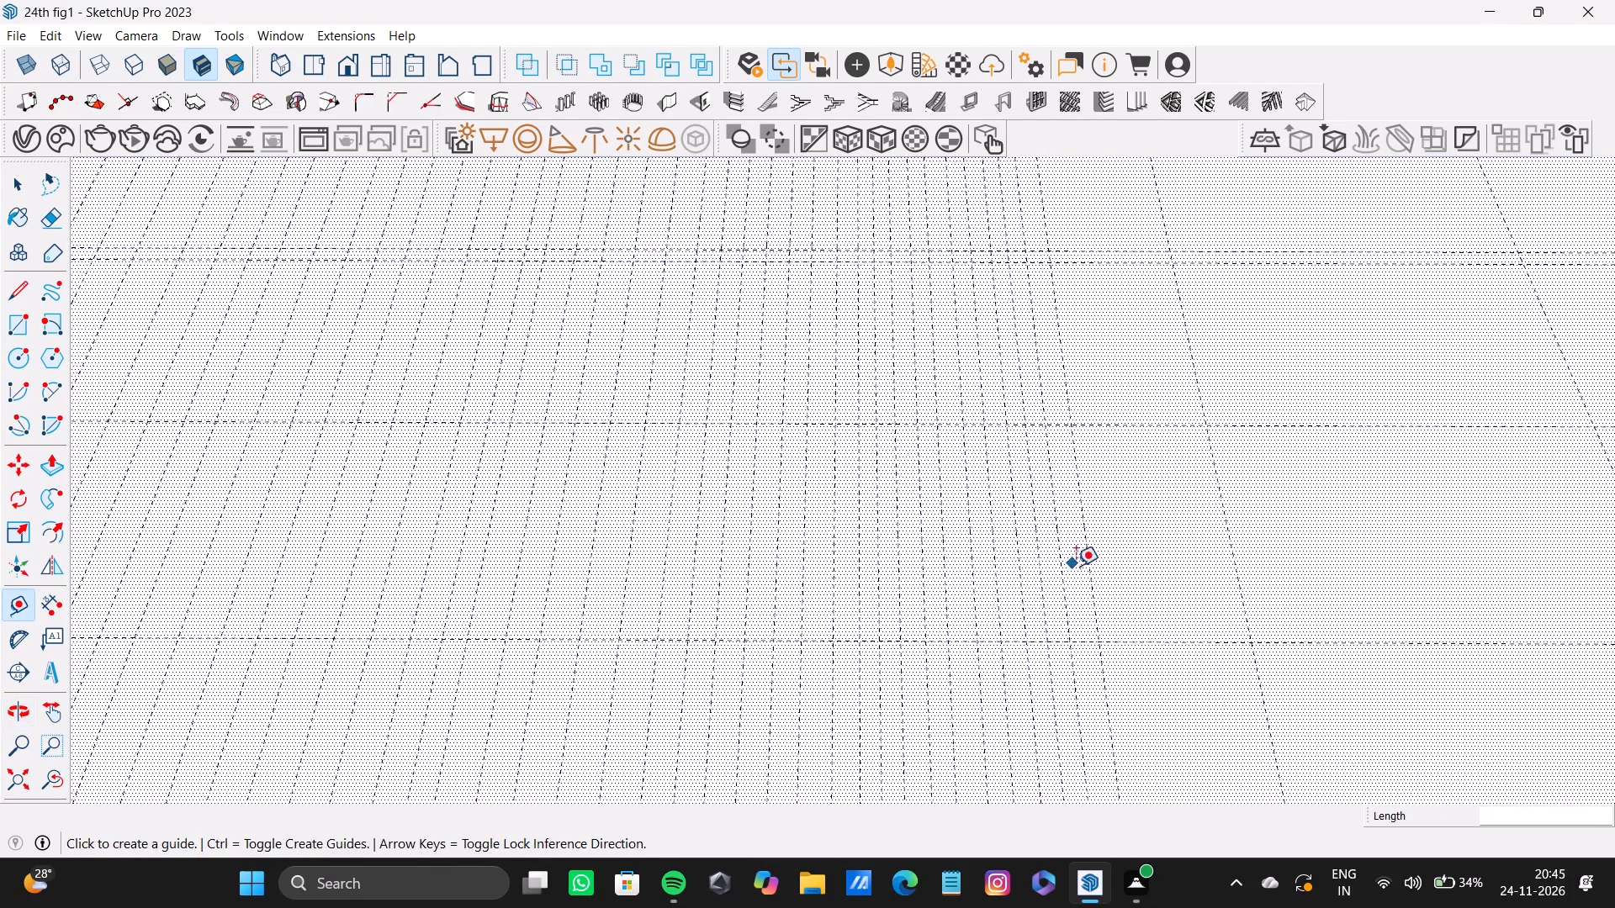
{"action": "scroll", "coordinate": [1076, 566], "scroll_direction": "up", "scroll_amount": 2}
{"action": "left_click_drag", "start_coordinate": [1097, 589], "coordinate": [1086, 594]}
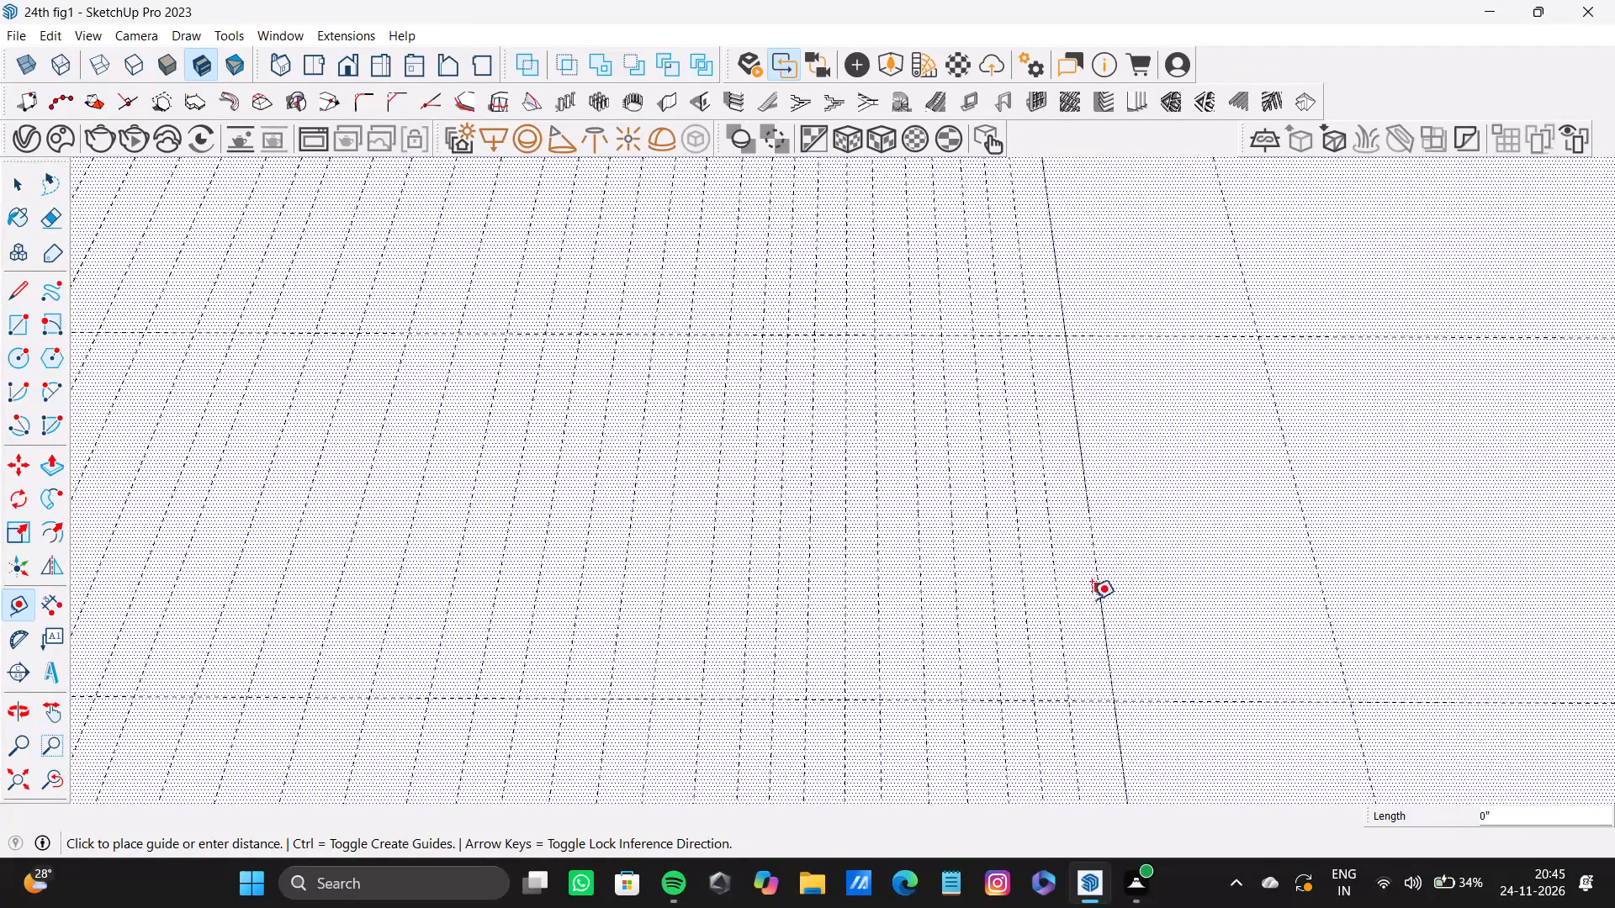
{"action": "scroll", "coordinate": [1078, 618], "scroll_direction": "up", "scroll_amount": 6}
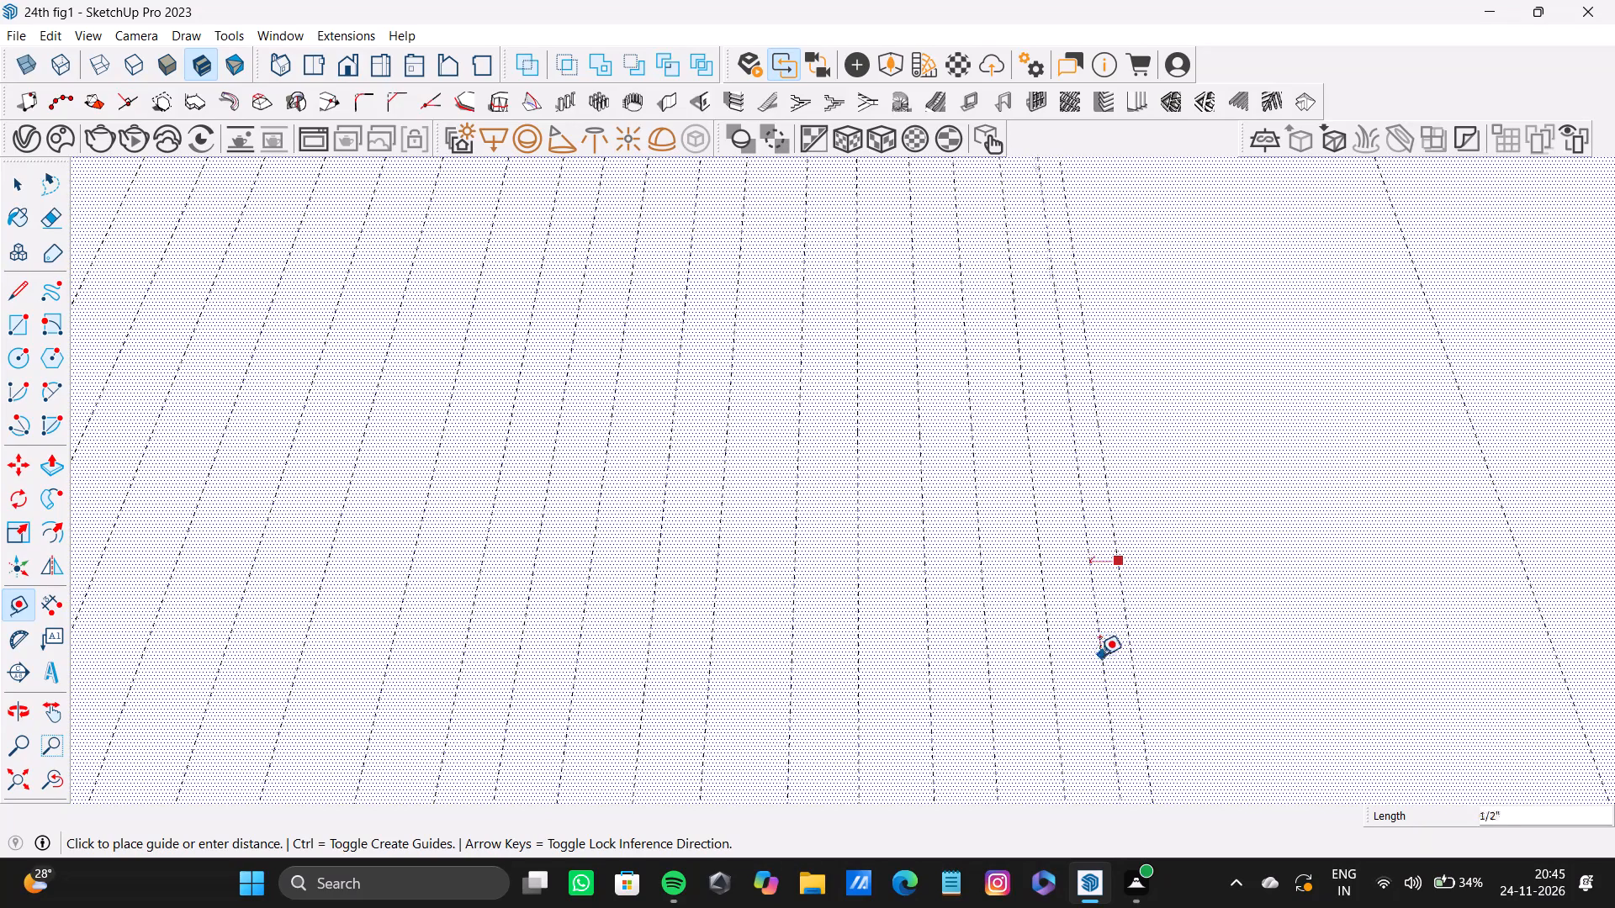
{"action": "left_click", "coordinate": [1089, 656]}
Fill the remaining gap up to the next existing lengthwise guide with nine more guides, roughly 11/16" to 7/8" apart.
{"action": "left_click", "coordinate": [1133, 654]}
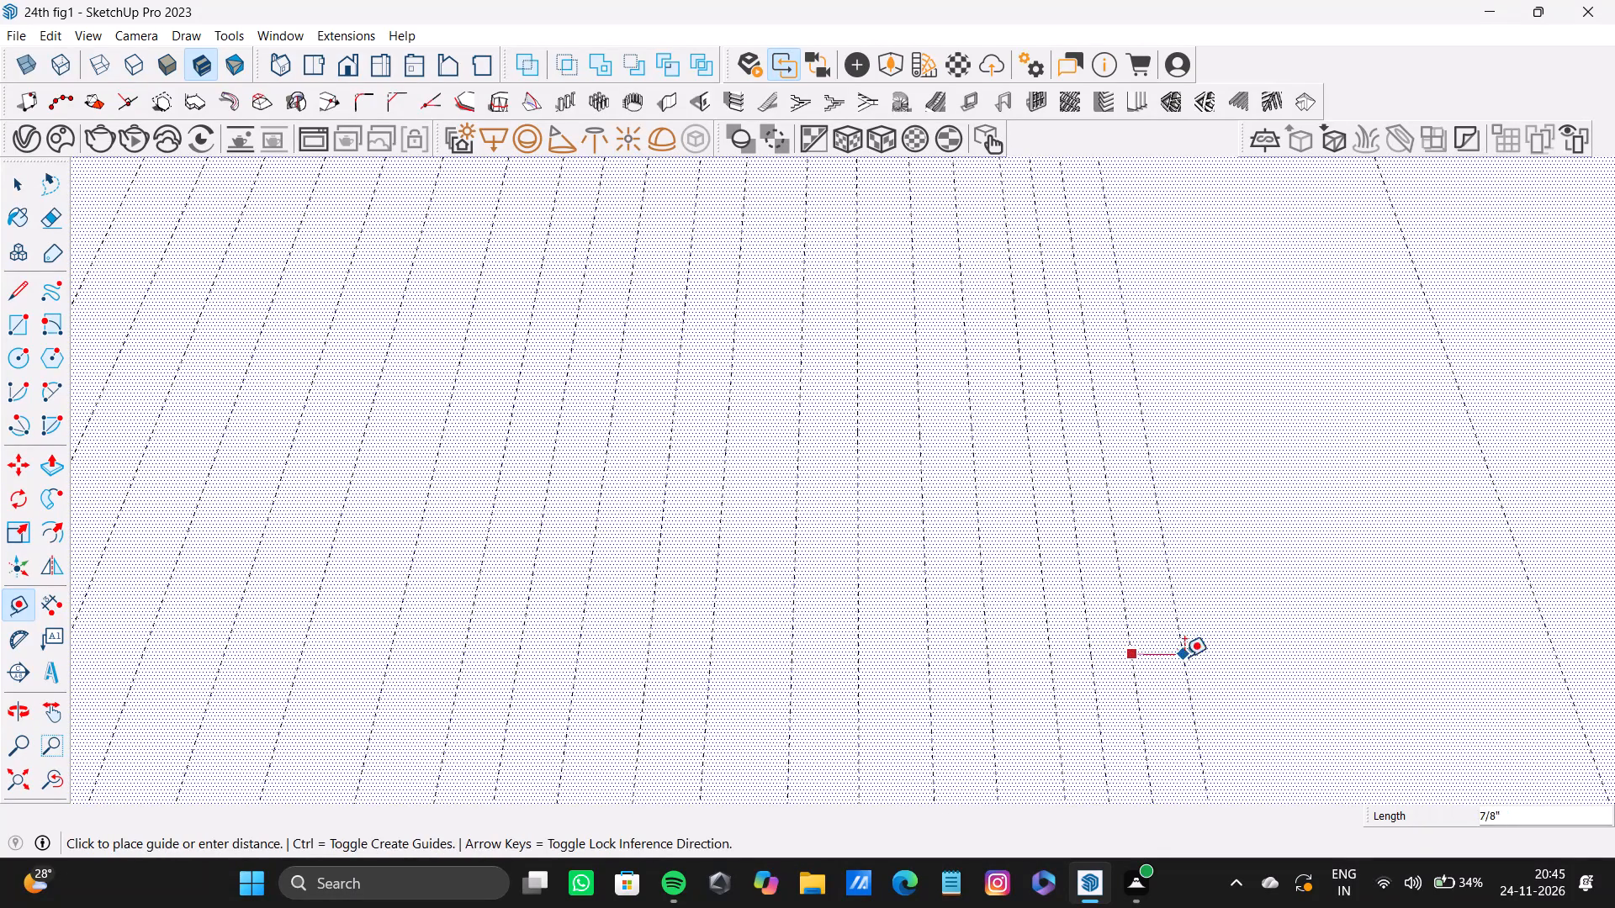
{"action": "left_click", "coordinate": [1179, 655]}
{"action": "left_click_drag", "start_coordinate": [1180, 655], "coordinate": [1191, 652]}
{"action": "double_click", "coordinate": [1231, 653]}
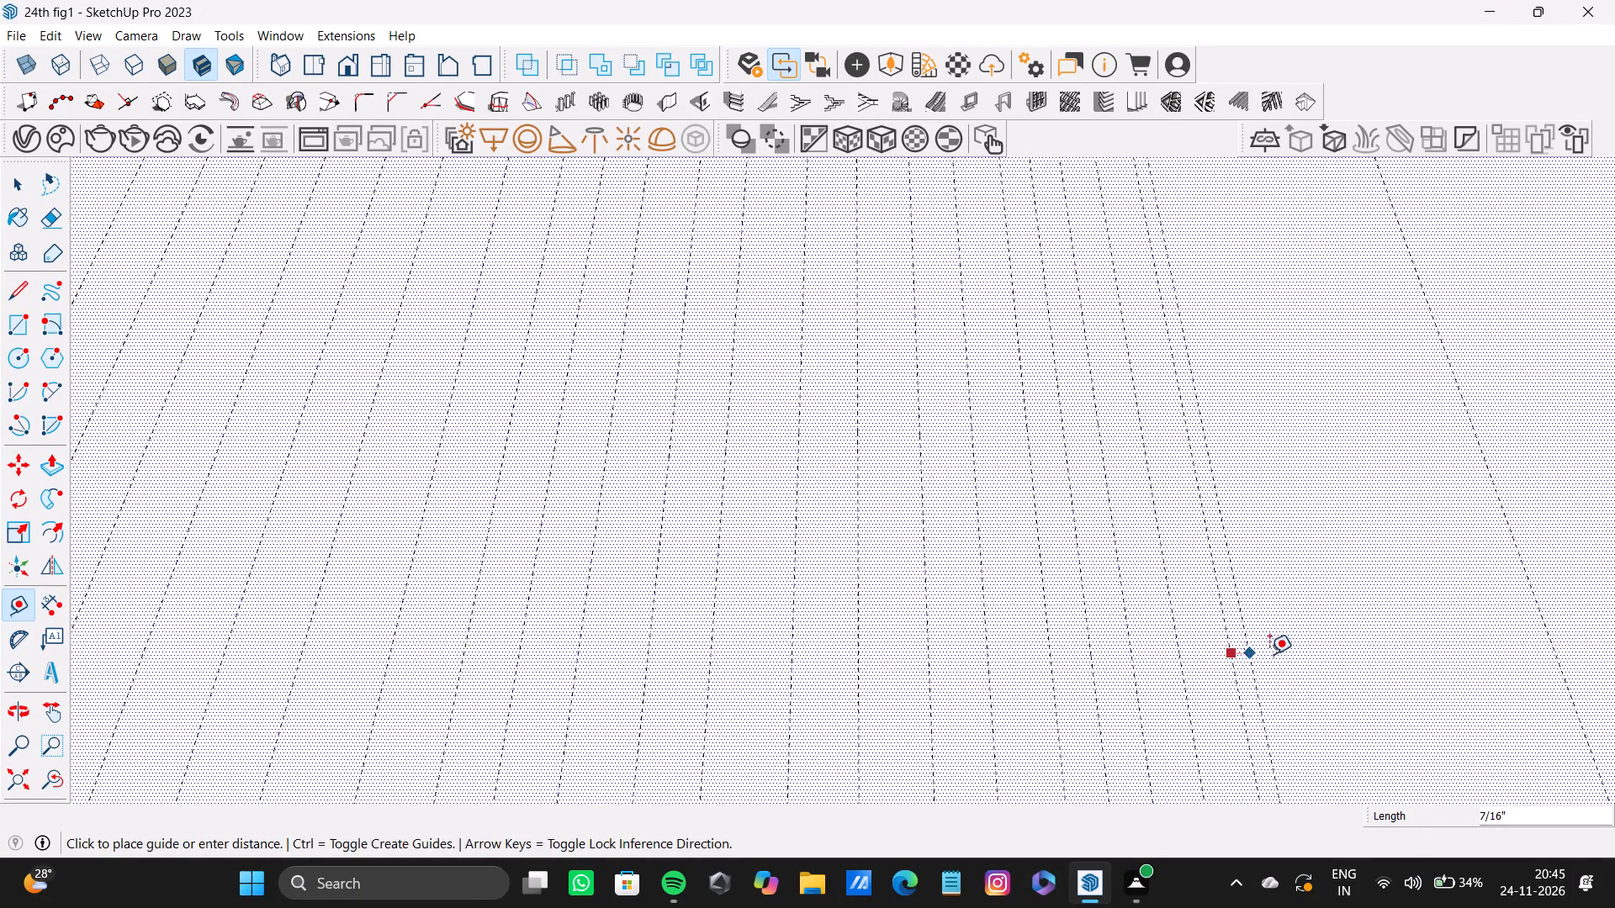
{"action": "double_click", "coordinate": [1280, 654]}
{"action": "left_click", "coordinate": [1327, 661]}
{"action": "left_click_drag", "start_coordinate": [1328, 662], "coordinate": [1343, 662]}
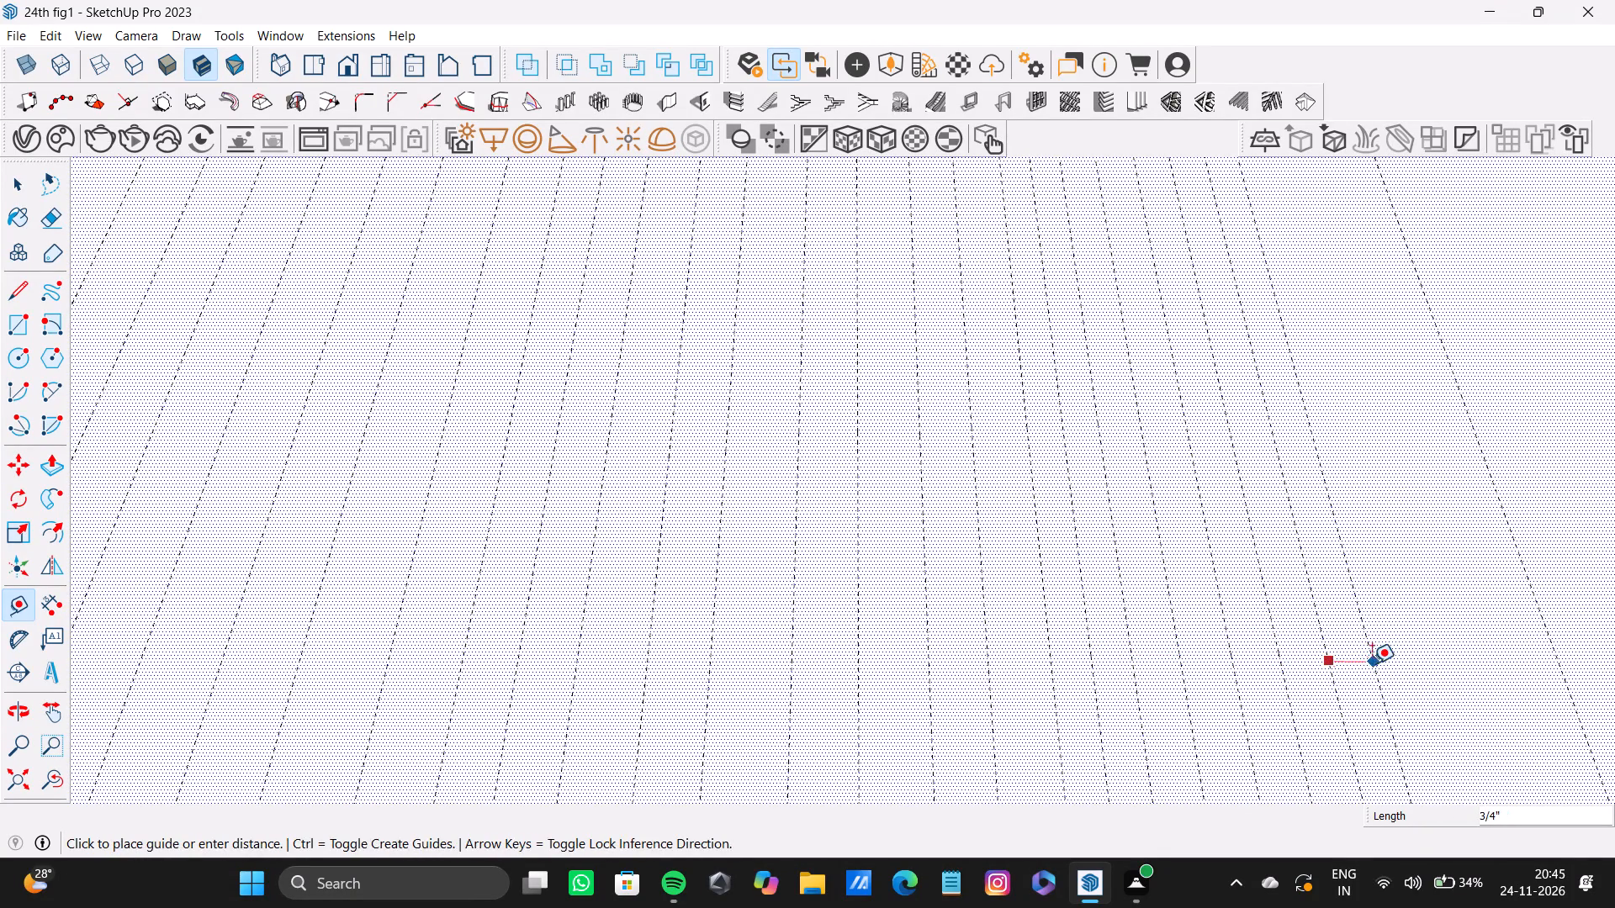
{"action": "double_click", "coordinate": [1369, 658]}
{"action": "double_click", "coordinate": [1409, 655]}
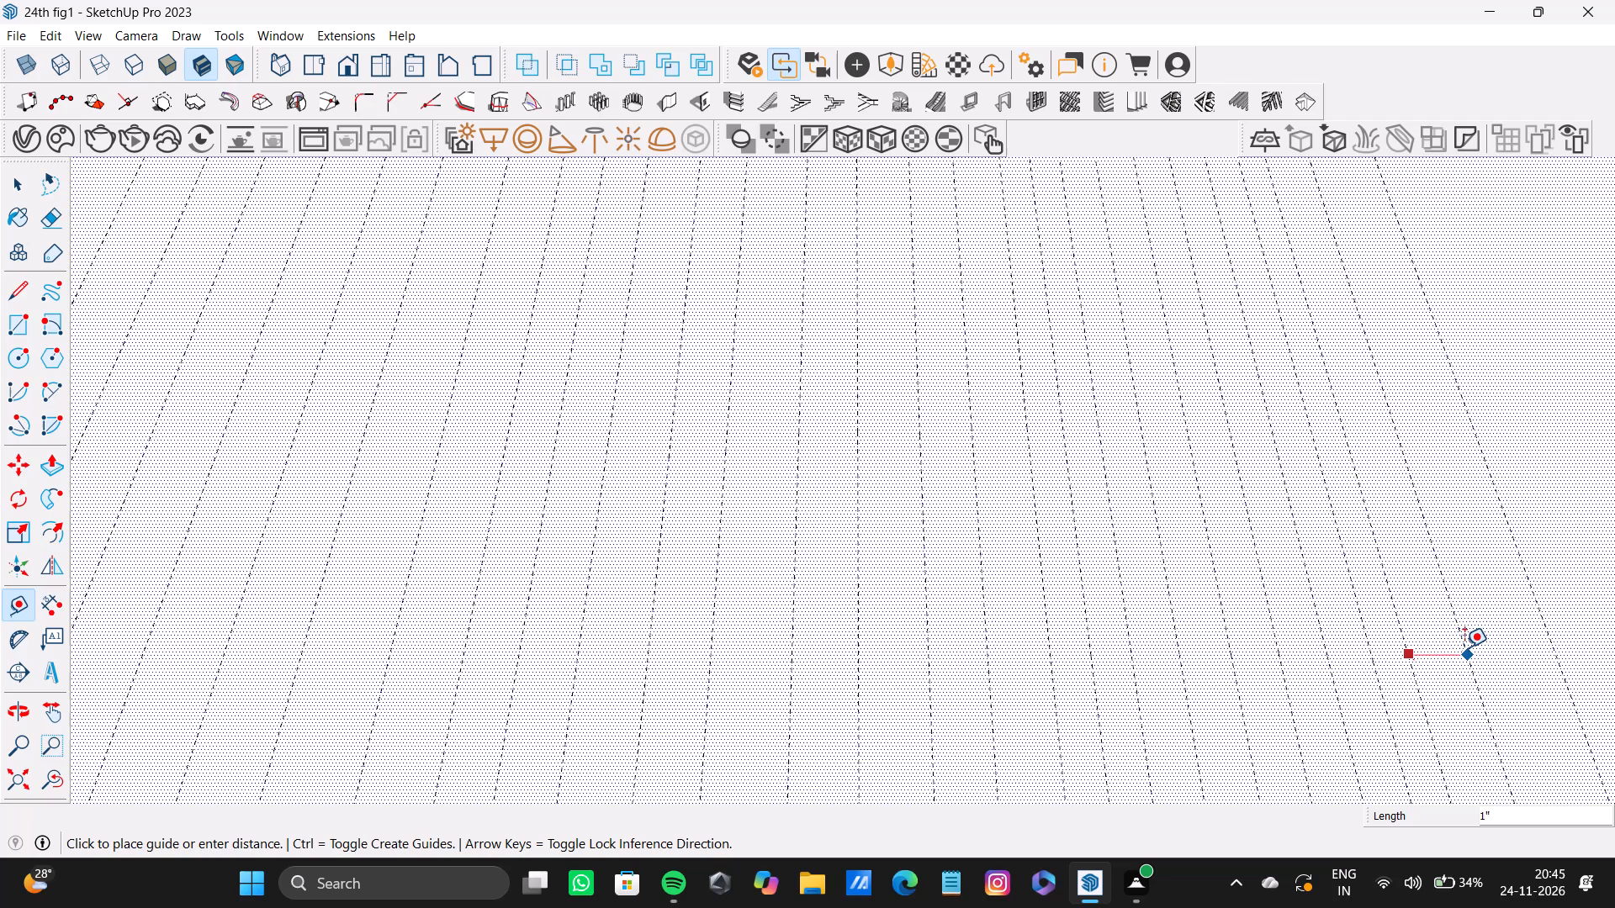
{"action": "double_click", "coordinate": [1449, 654]}
{"action": "double_click", "coordinate": [1489, 657]}
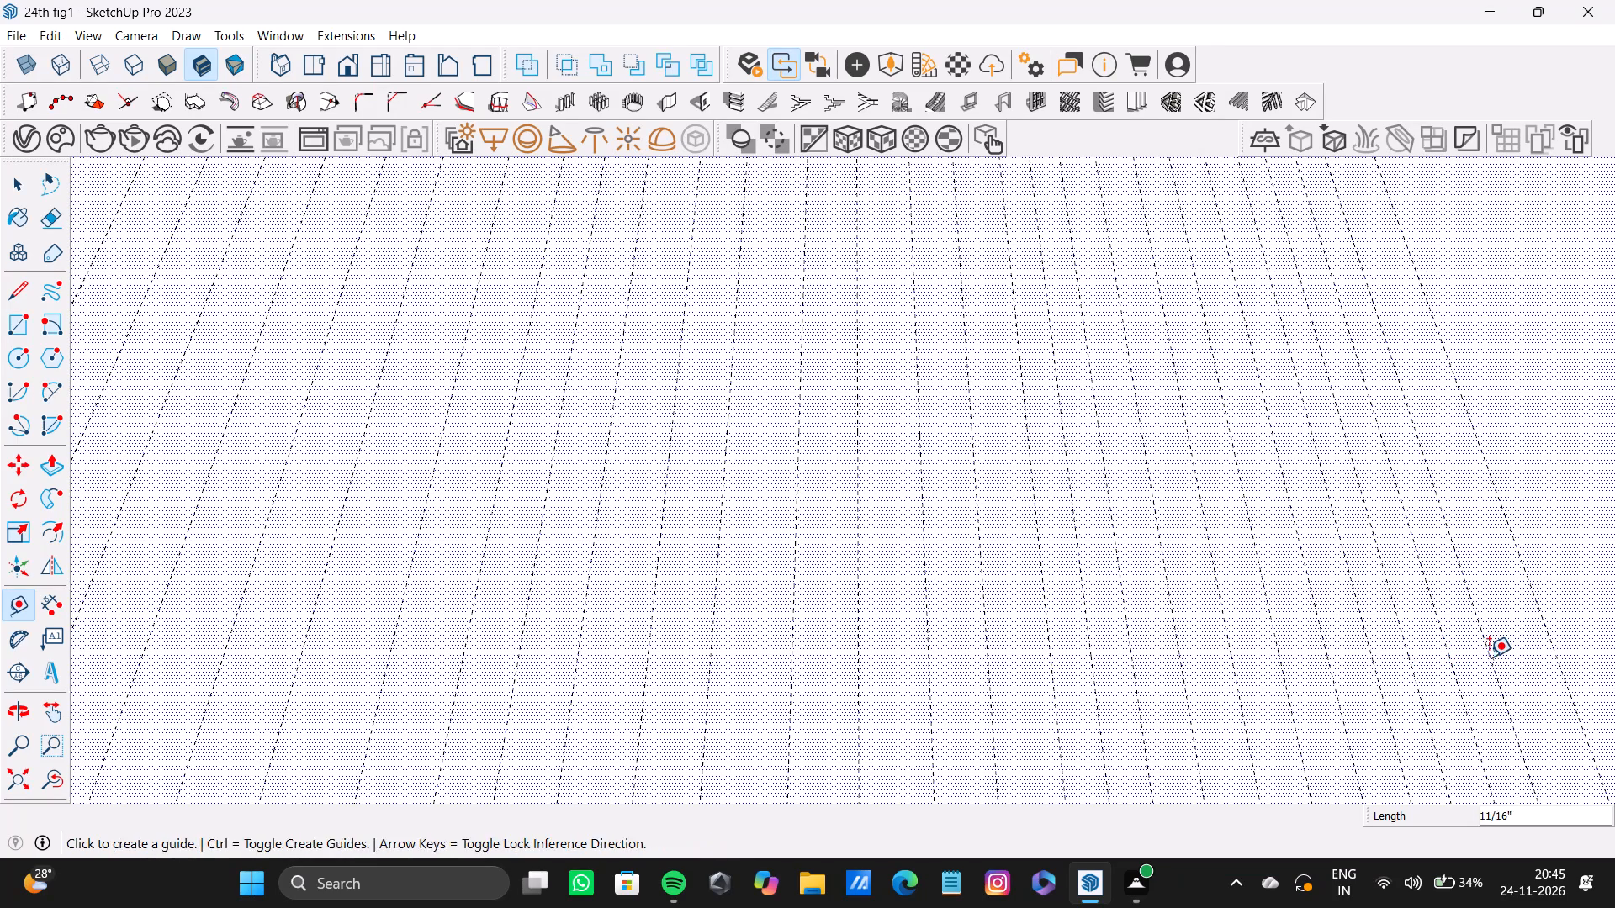
{"action": "left_click", "coordinate": [1520, 649]}
{"action": "scroll", "coordinate": [1031, 580], "scroll_direction": "down", "scroll_amount": 13}
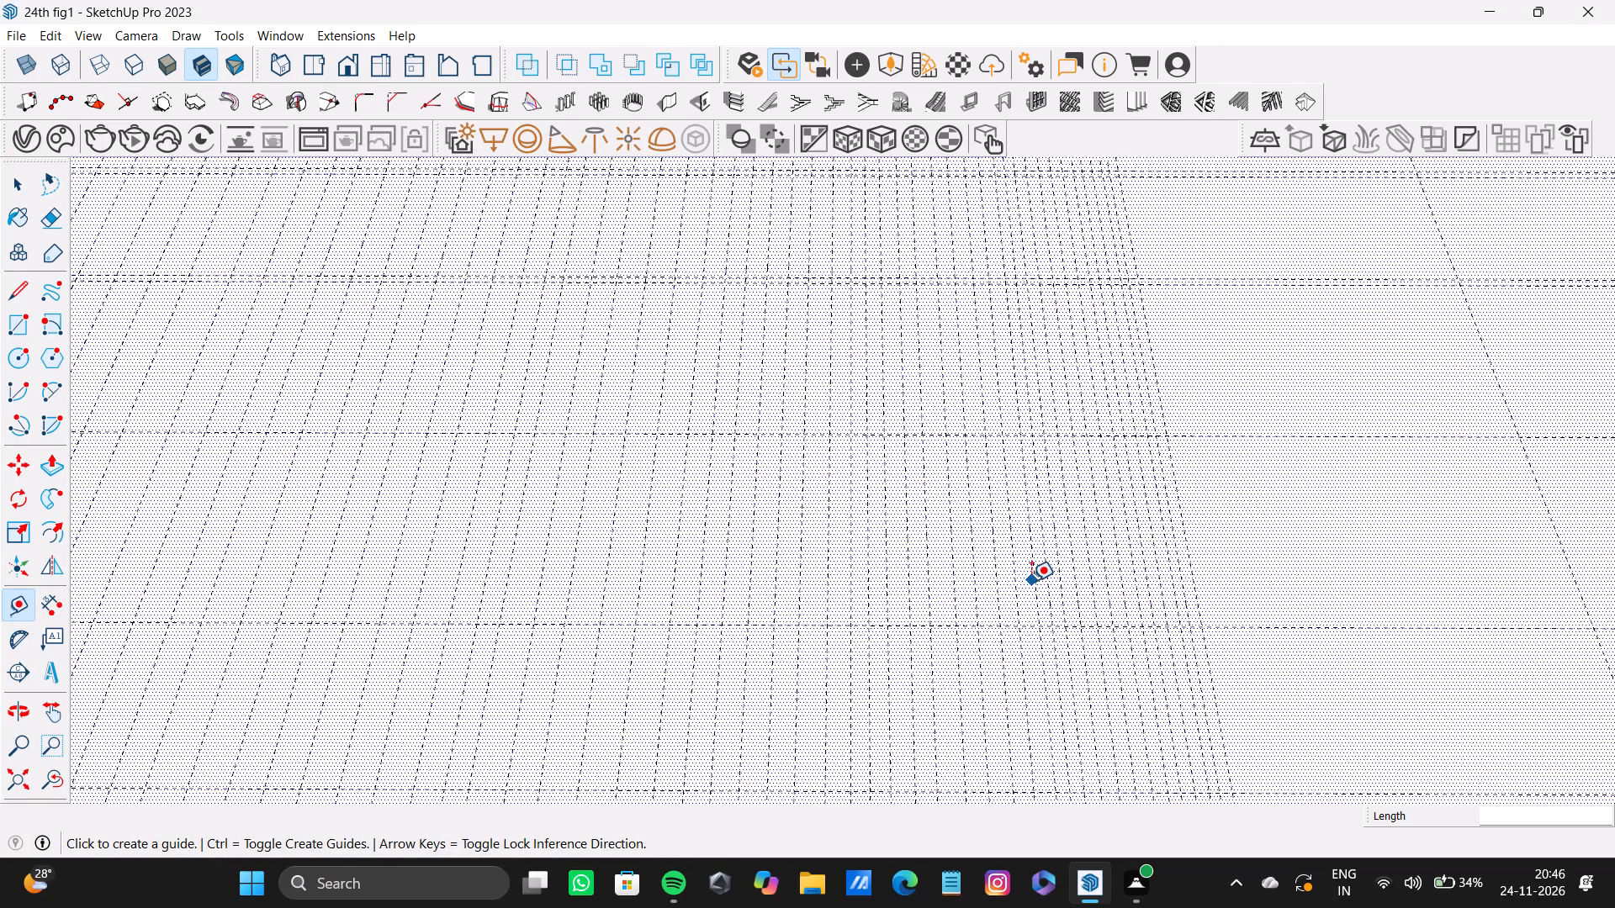
Add eight lengthwise guides beyond the dense run into the adjoining wide gap, spaced roughly 9/16" to 3/4" apart.
{"action": "middle_click_drag", "start_coordinate": [1031, 581], "coordinate": [884, 611], "text": "shift"}
{"action": "scroll", "coordinate": [1007, 609], "scroll_direction": "up", "scroll_amount": 10}
{"action": "left_click_drag", "start_coordinate": [1025, 626], "coordinate": [1045, 626]}
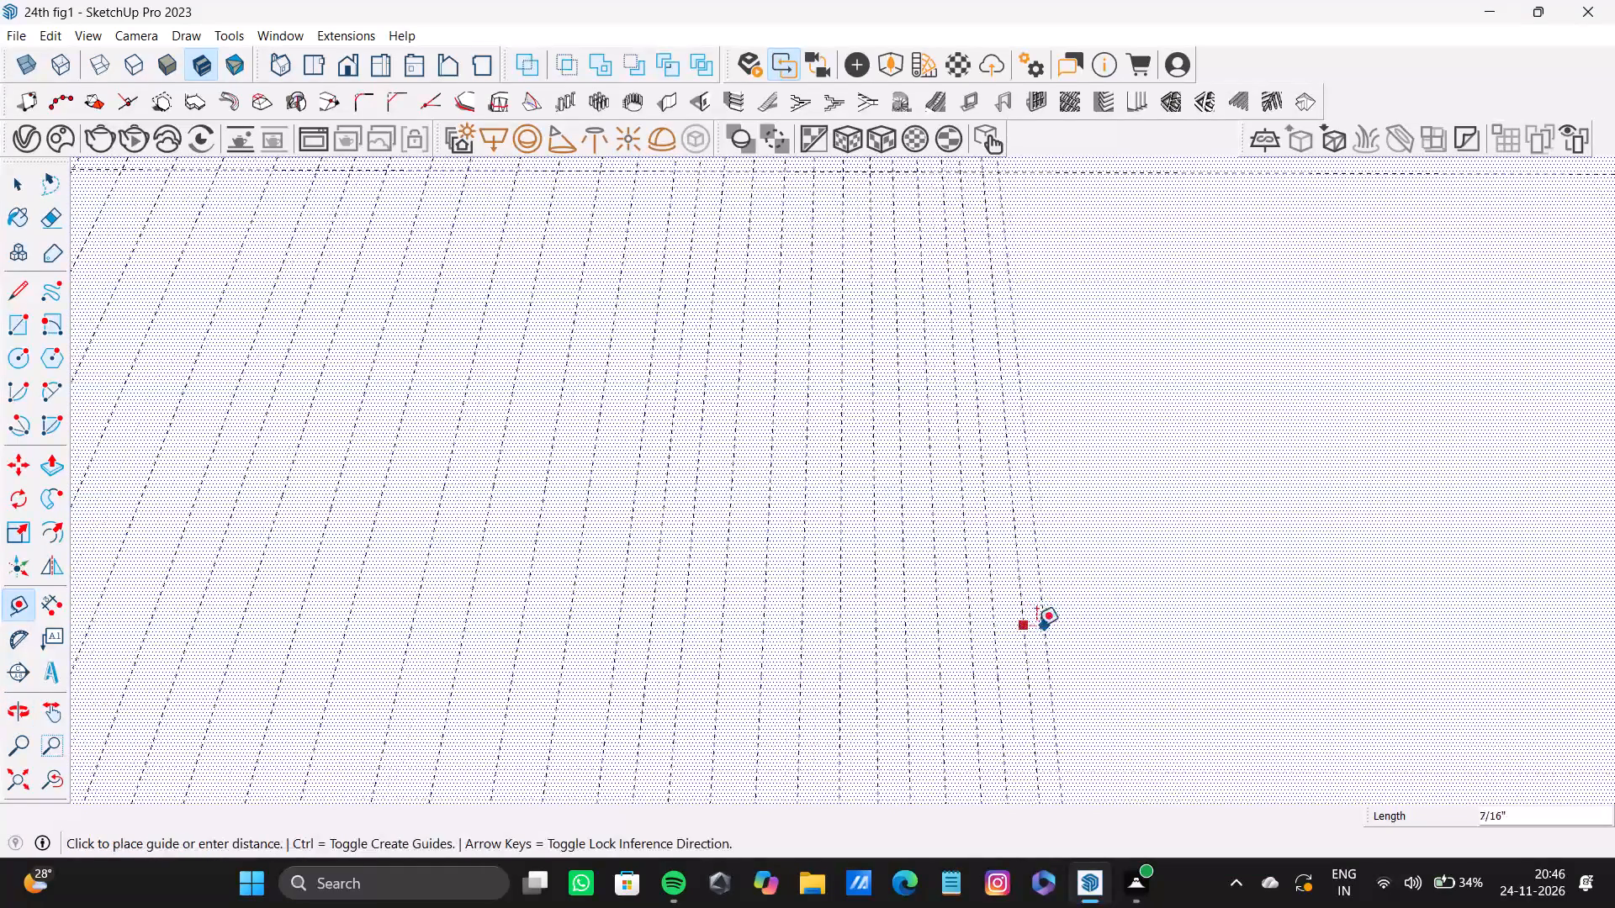
{"action": "double_click", "coordinate": [1056, 626]}
{"action": "double_click", "coordinate": [1086, 610]}
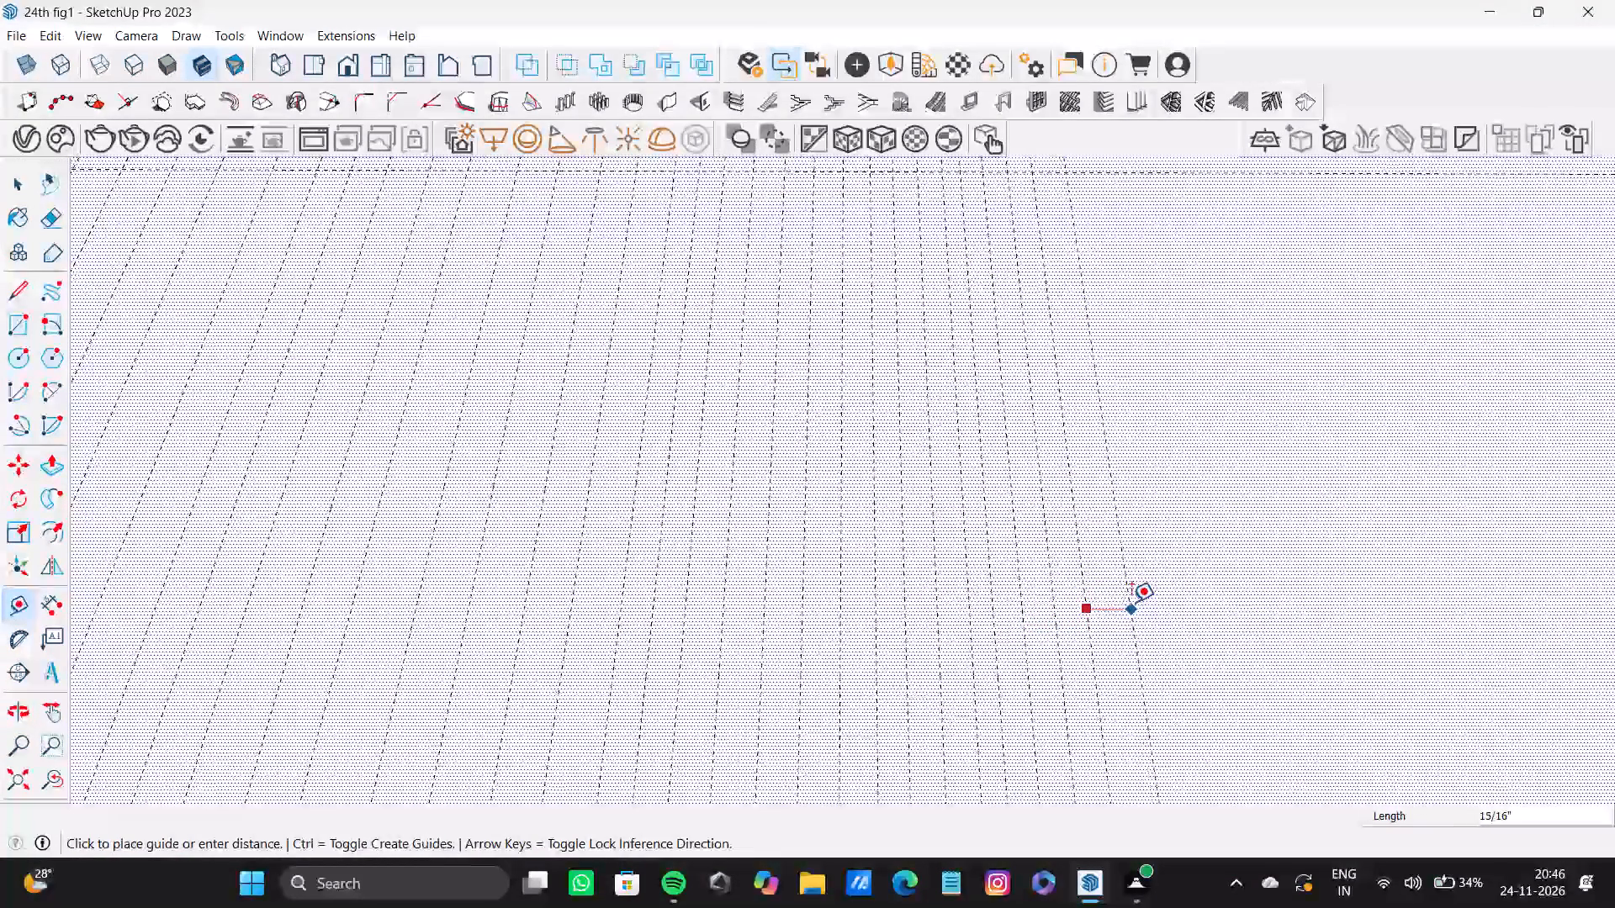
{"action": "double_click", "coordinate": [1117, 612]}
{"action": "double_click", "coordinate": [1146, 615]}
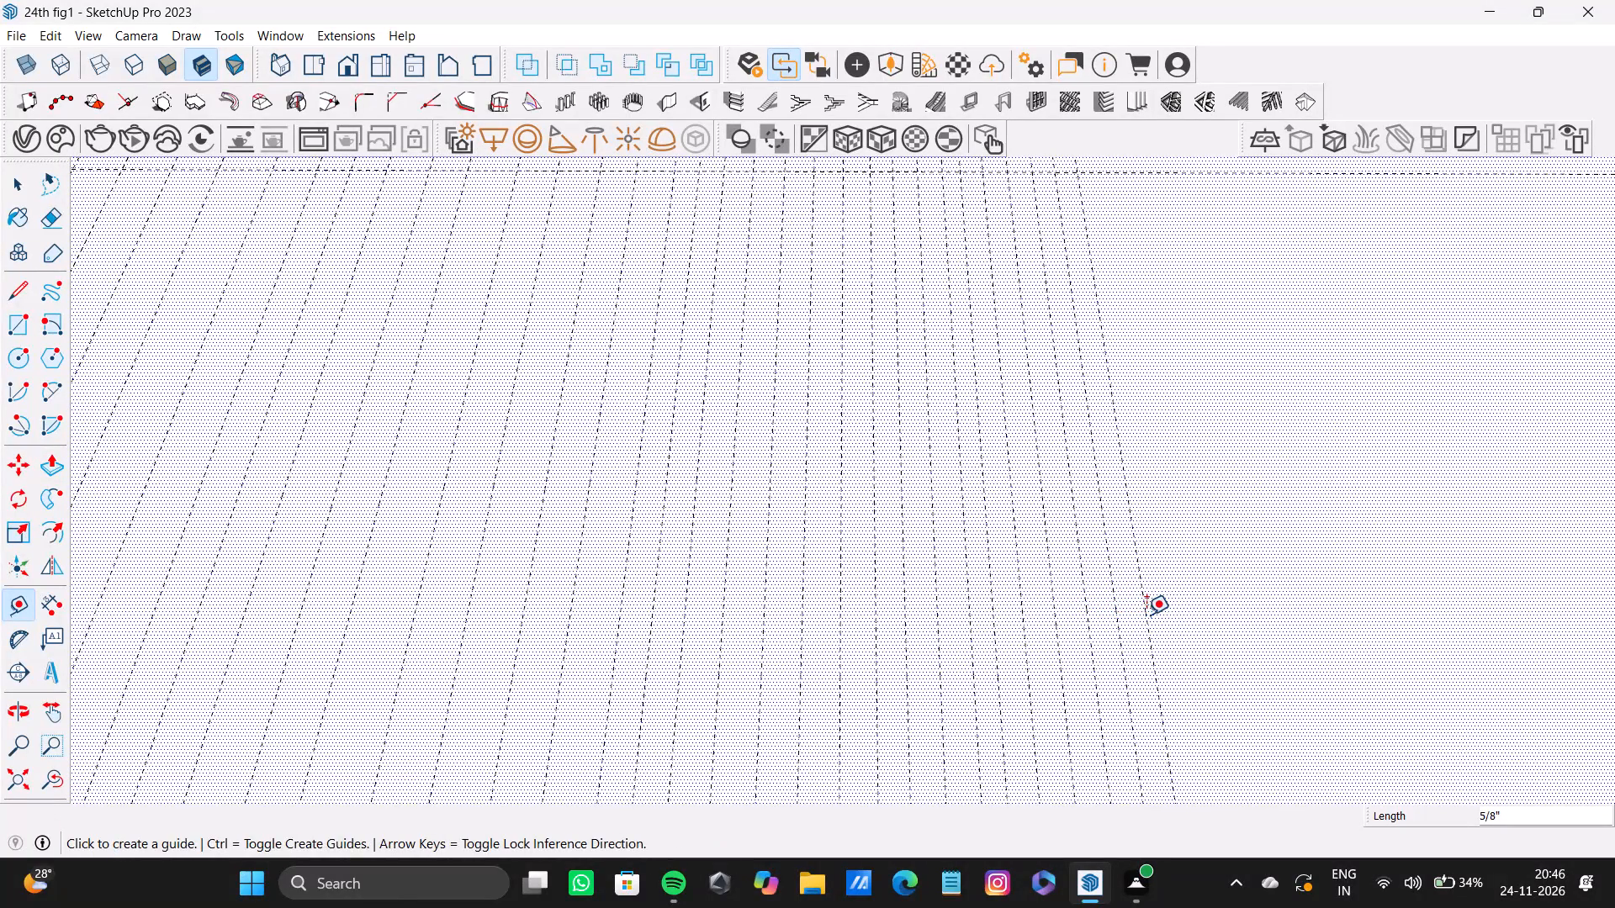
{"action": "double_click", "coordinate": [1185, 615]}
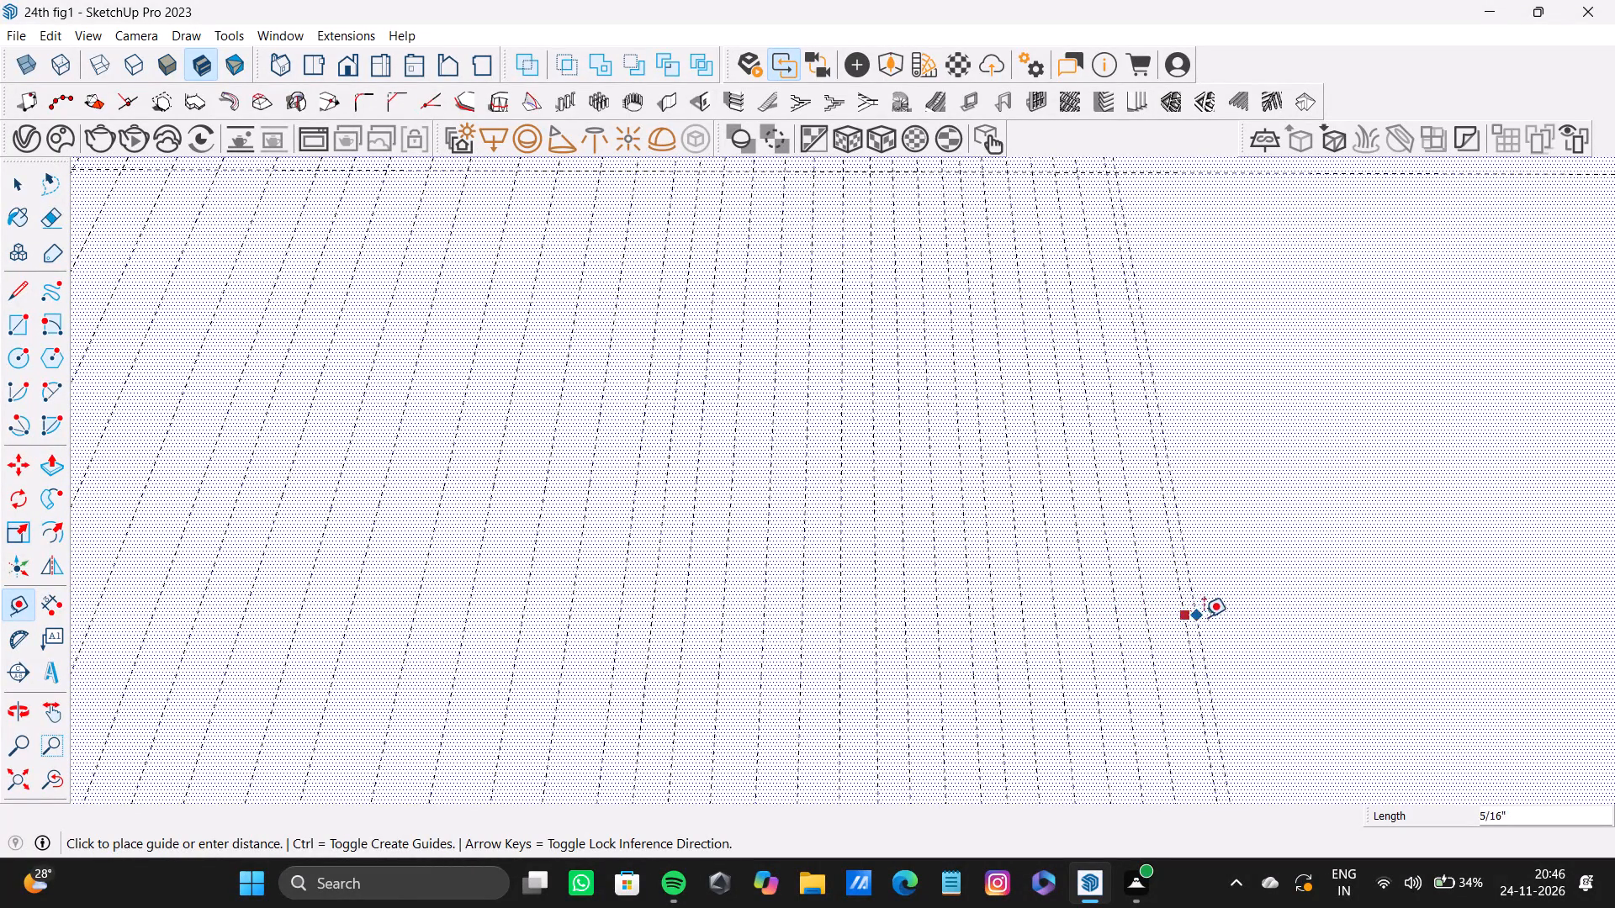
{"action": "double_click", "coordinate": [1217, 618]}
{"action": "double_click", "coordinate": [1247, 616]}
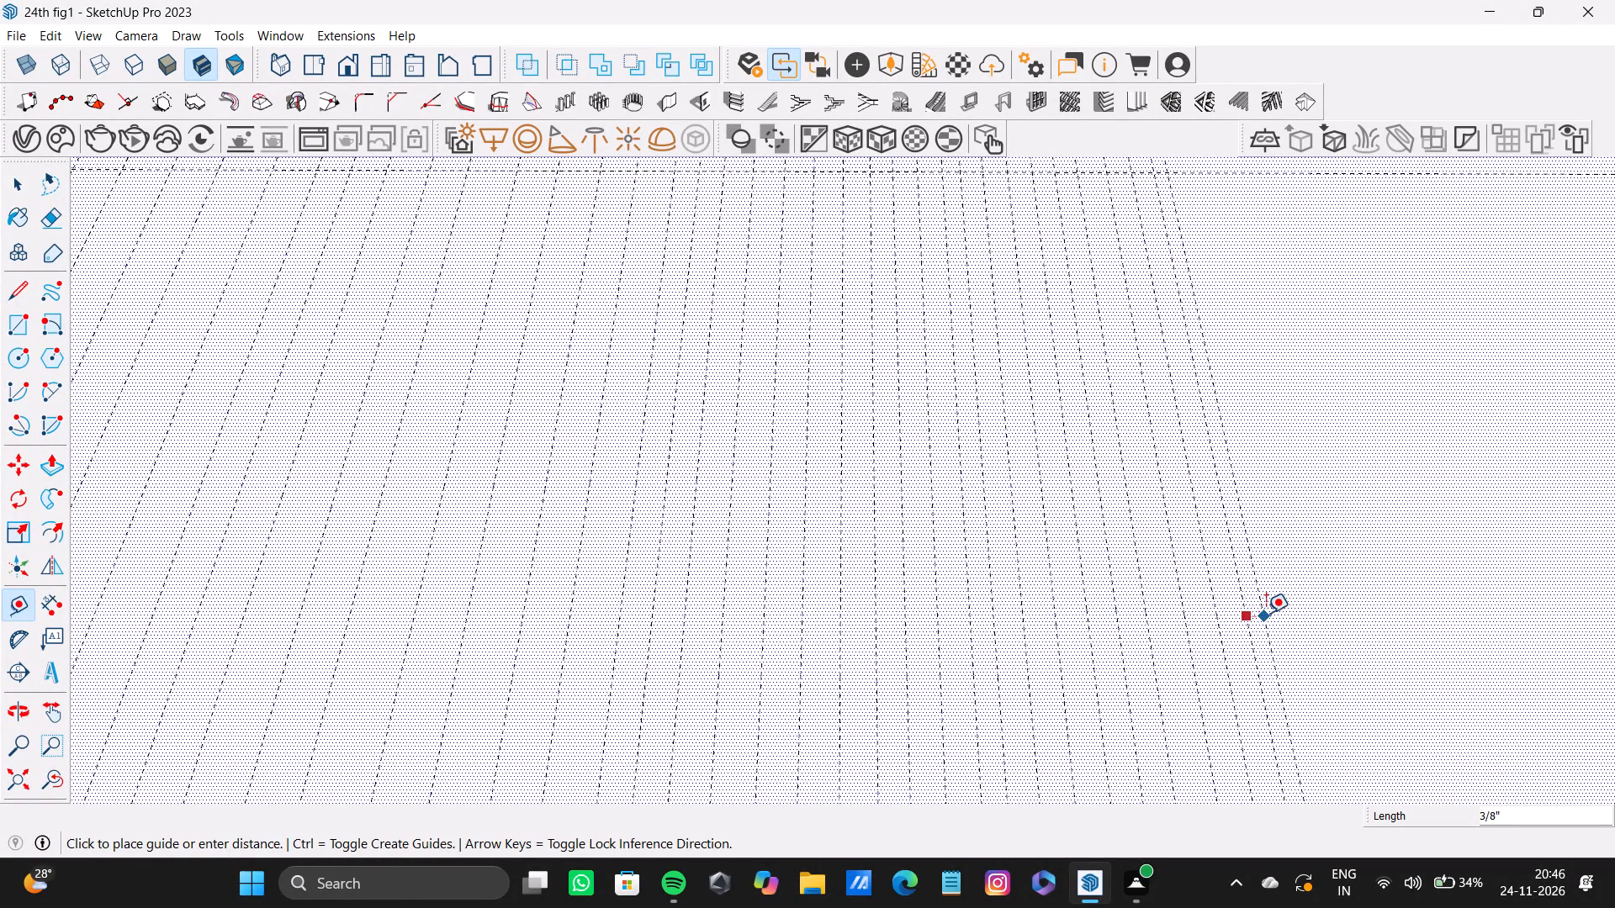
{"action": "double_click", "coordinate": [1277, 616]}
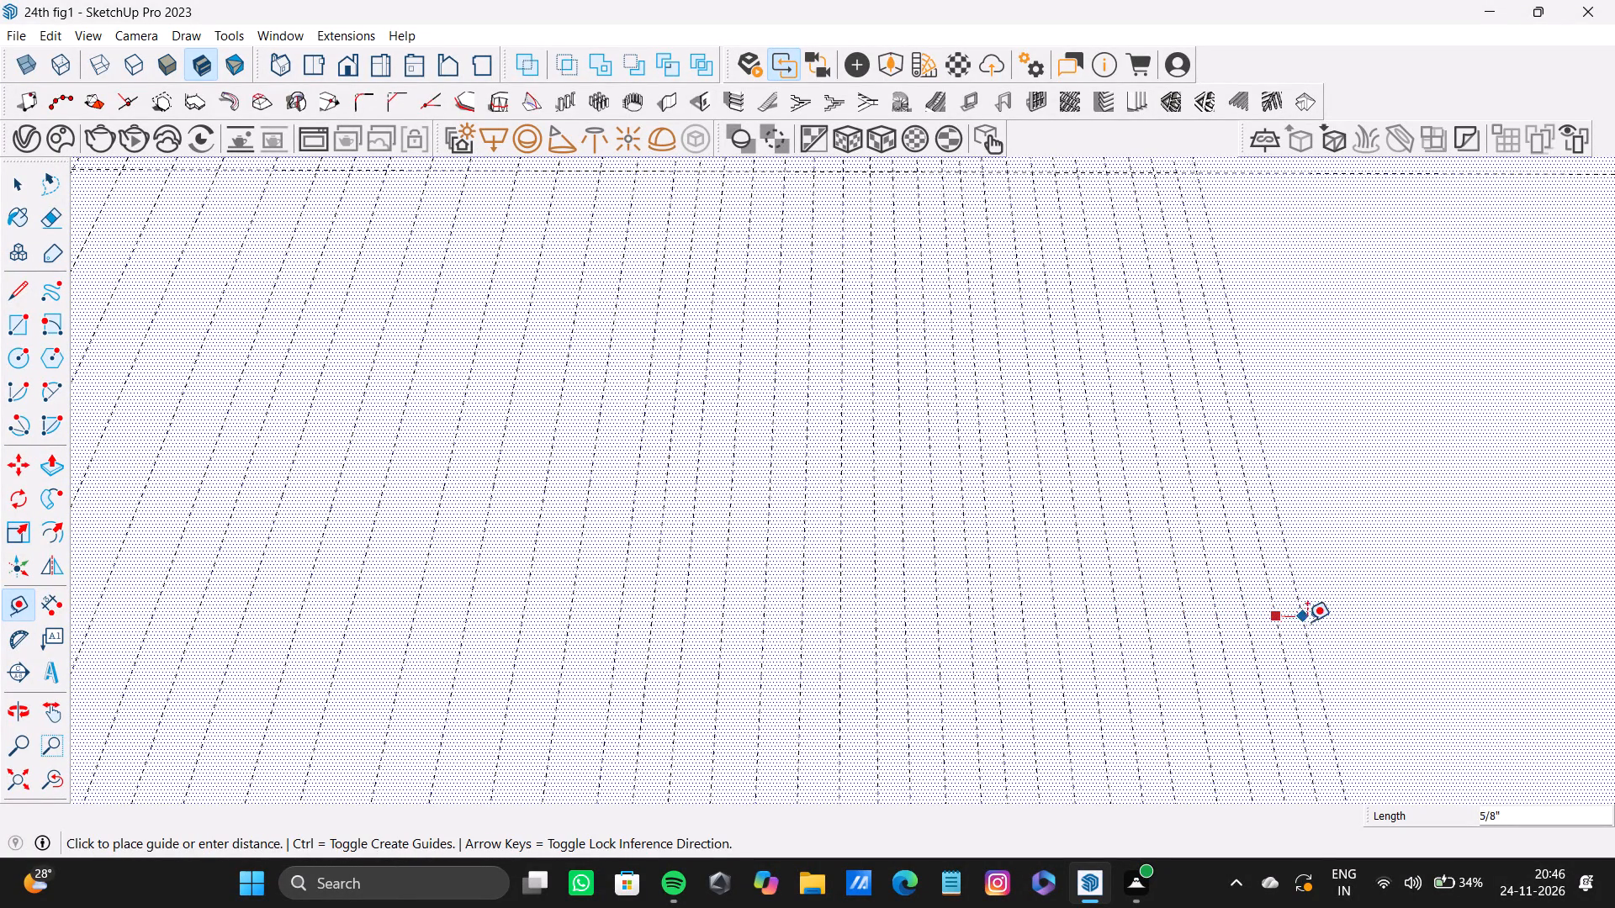
Add six more lengthwise guides roughly 9/16" to 3/4" apart, plus one offset about 1/2" back from the outermost guide.
{"action": "left_click", "coordinate": [1307, 621]}
{"action": "left_click_drag", "start_coordinate": [1308, 621], "coordinate": [1328, 619]}
{"action": "double_click", "coordinate": [1340, 619]}
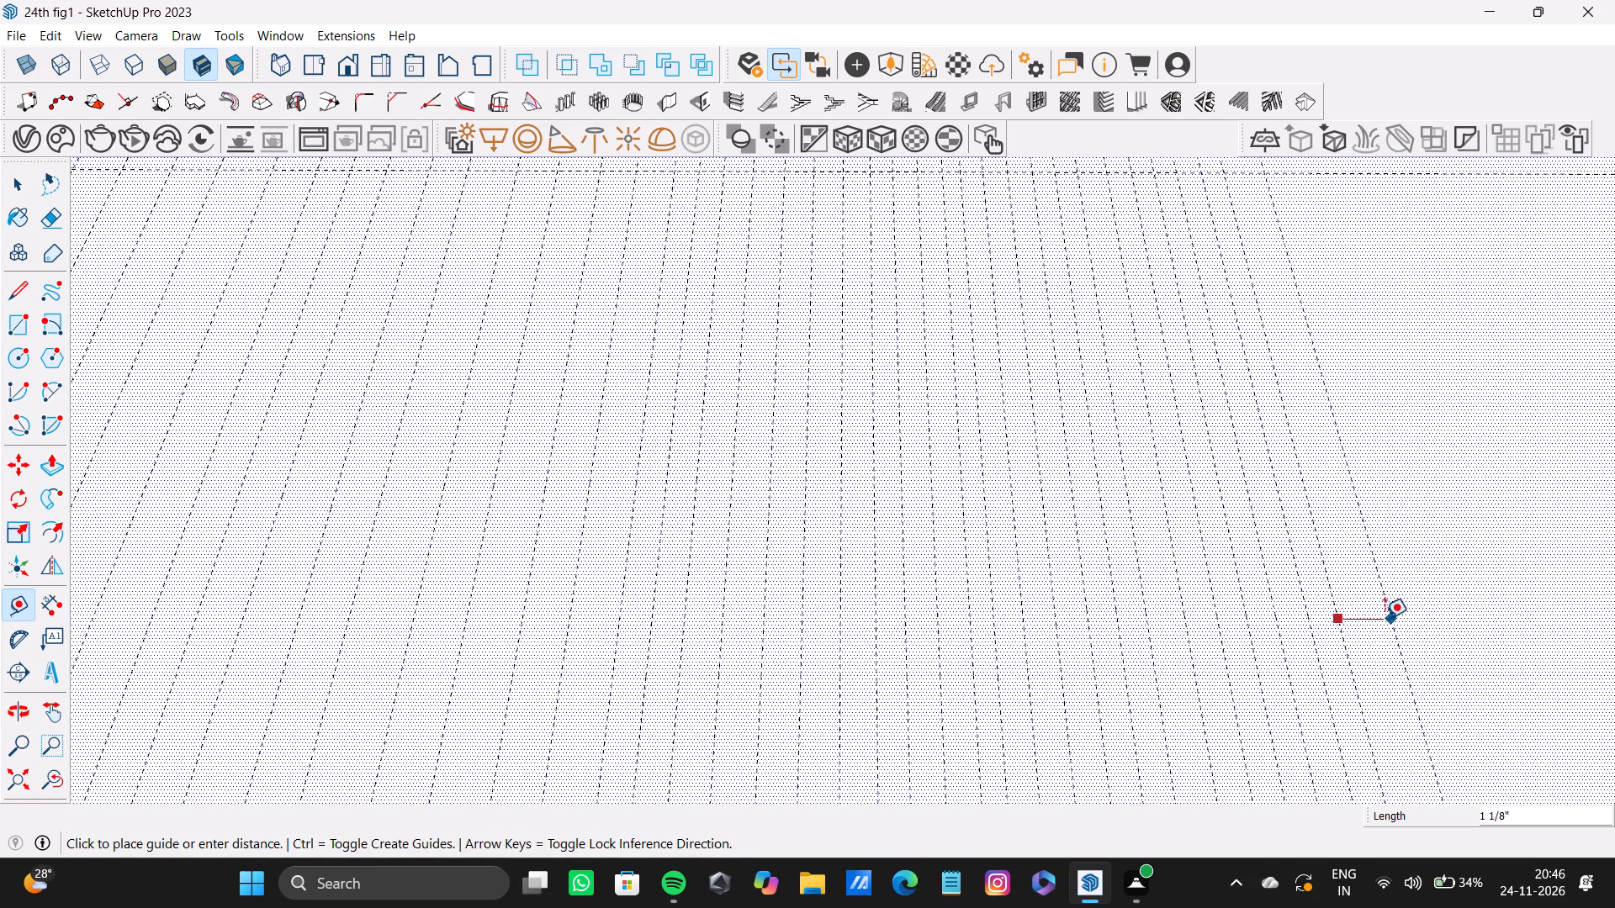
{"action": "double_click", "coordinate": [1371, 619]}
{"action": "double_click", "coordinate": [1399, 618]}
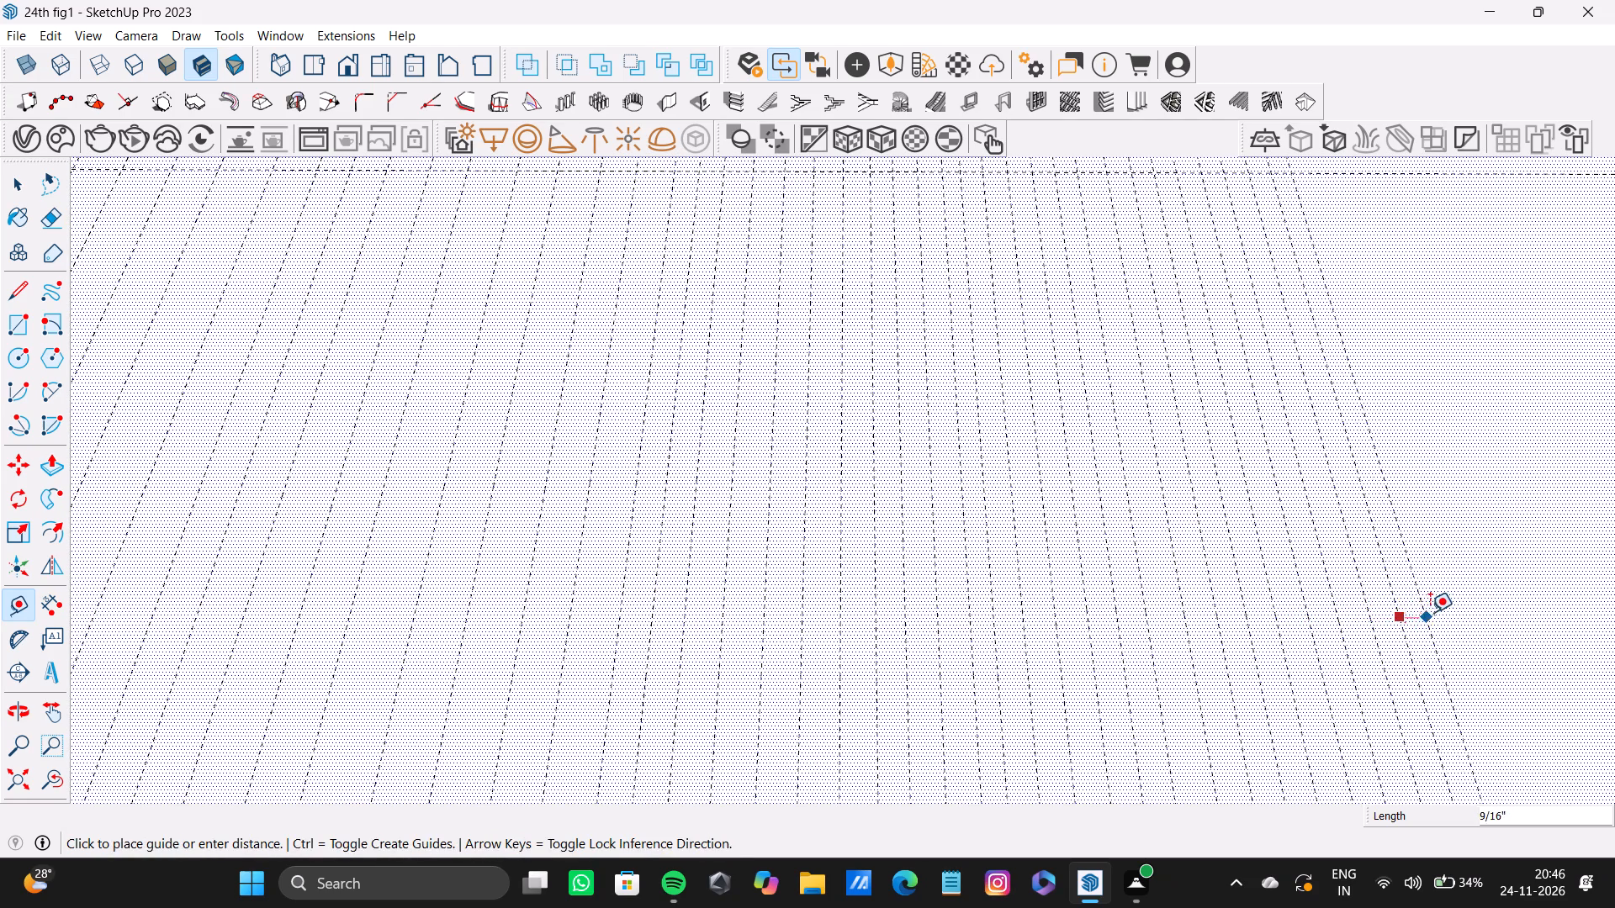
{"action": "double_click", "coordinate": [1432, 612]}
{"action": "double_click", "coordinate": [1469, 608]}
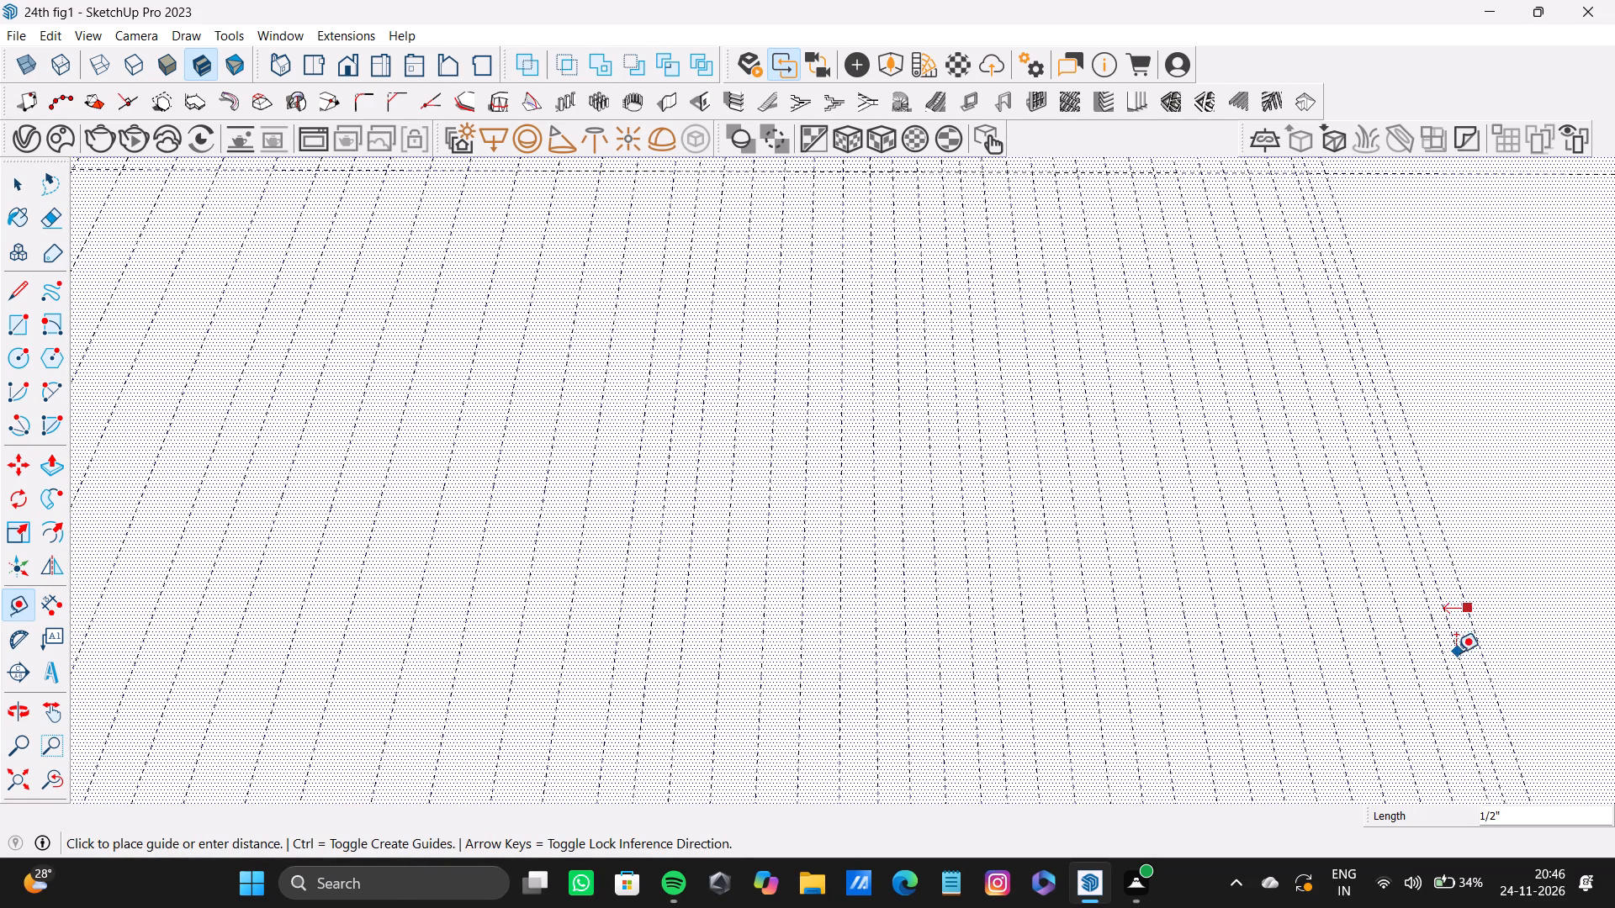
{"action": "left_click", "coordinate": [1458, 653]}
Continue the dense run across the same gap with four more lengthwise guides, about 7/16" to 5/8" apart.
{"action": "scroll", "coordinate": [959, 535], "scroll_direction": "down", "scroll_amount": 9}
{"action": "middle_click_drag", "start_coordinate": [1045, 535], "coordinate": [710, 504], "text": "shift"}
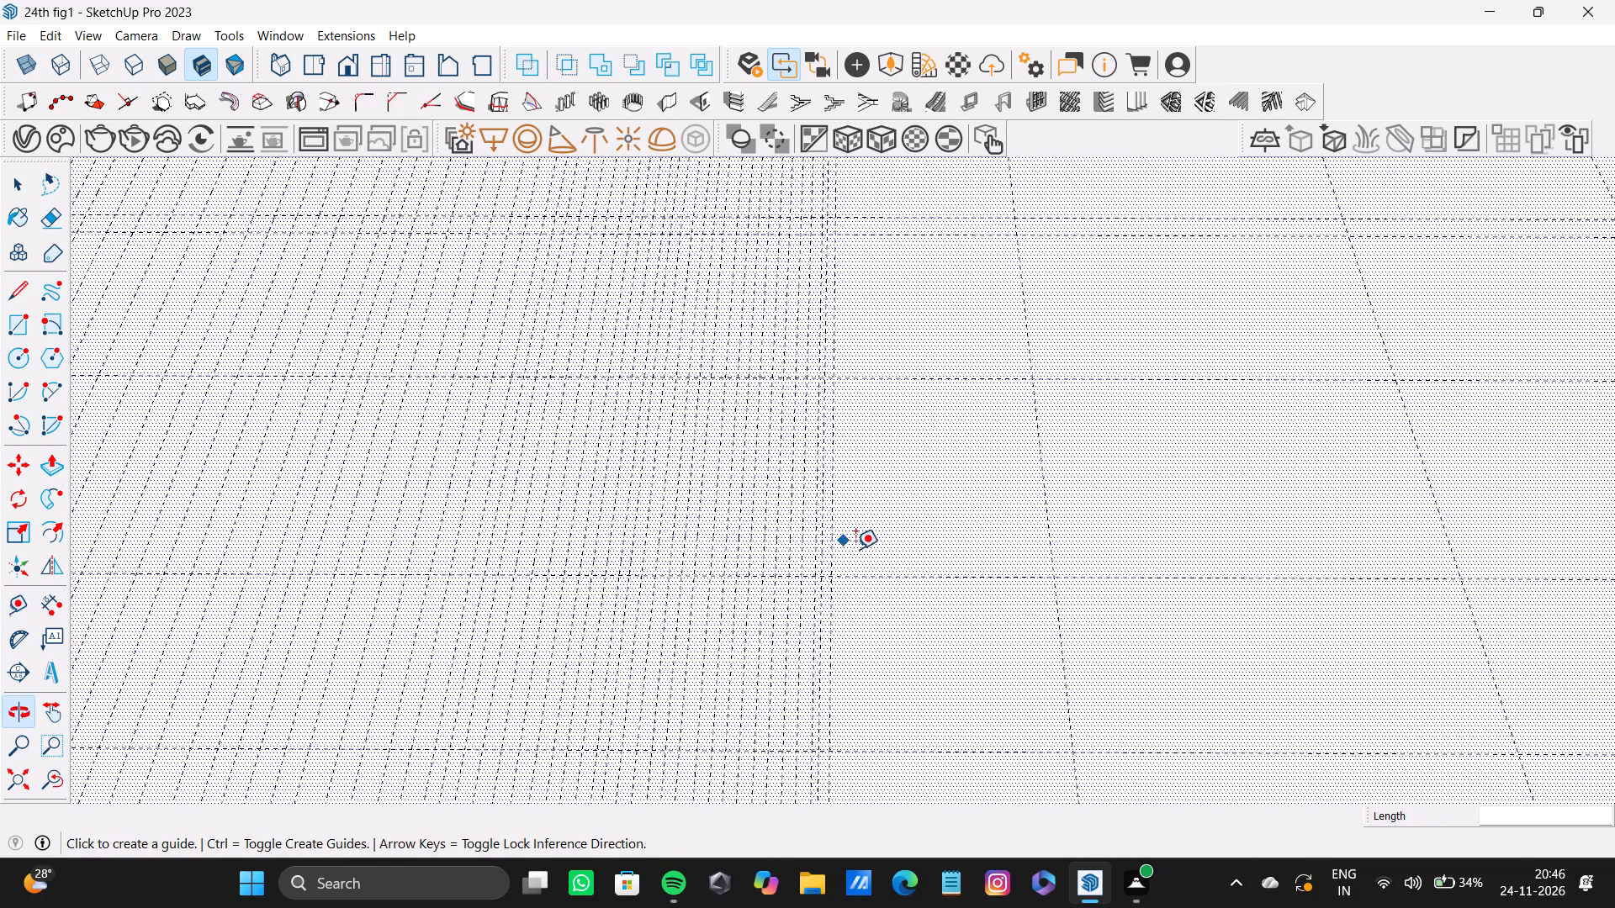
{"action": "scroll", "coordinate": [848, 551], "scroll_direction": "up", "scroll_amount": 9}
{"action": "left_click_drag", "start_coordinate": [807, 594], "coordinate": [818, 594]}
{"action": "left_click", "coordinate": [828, 595]}
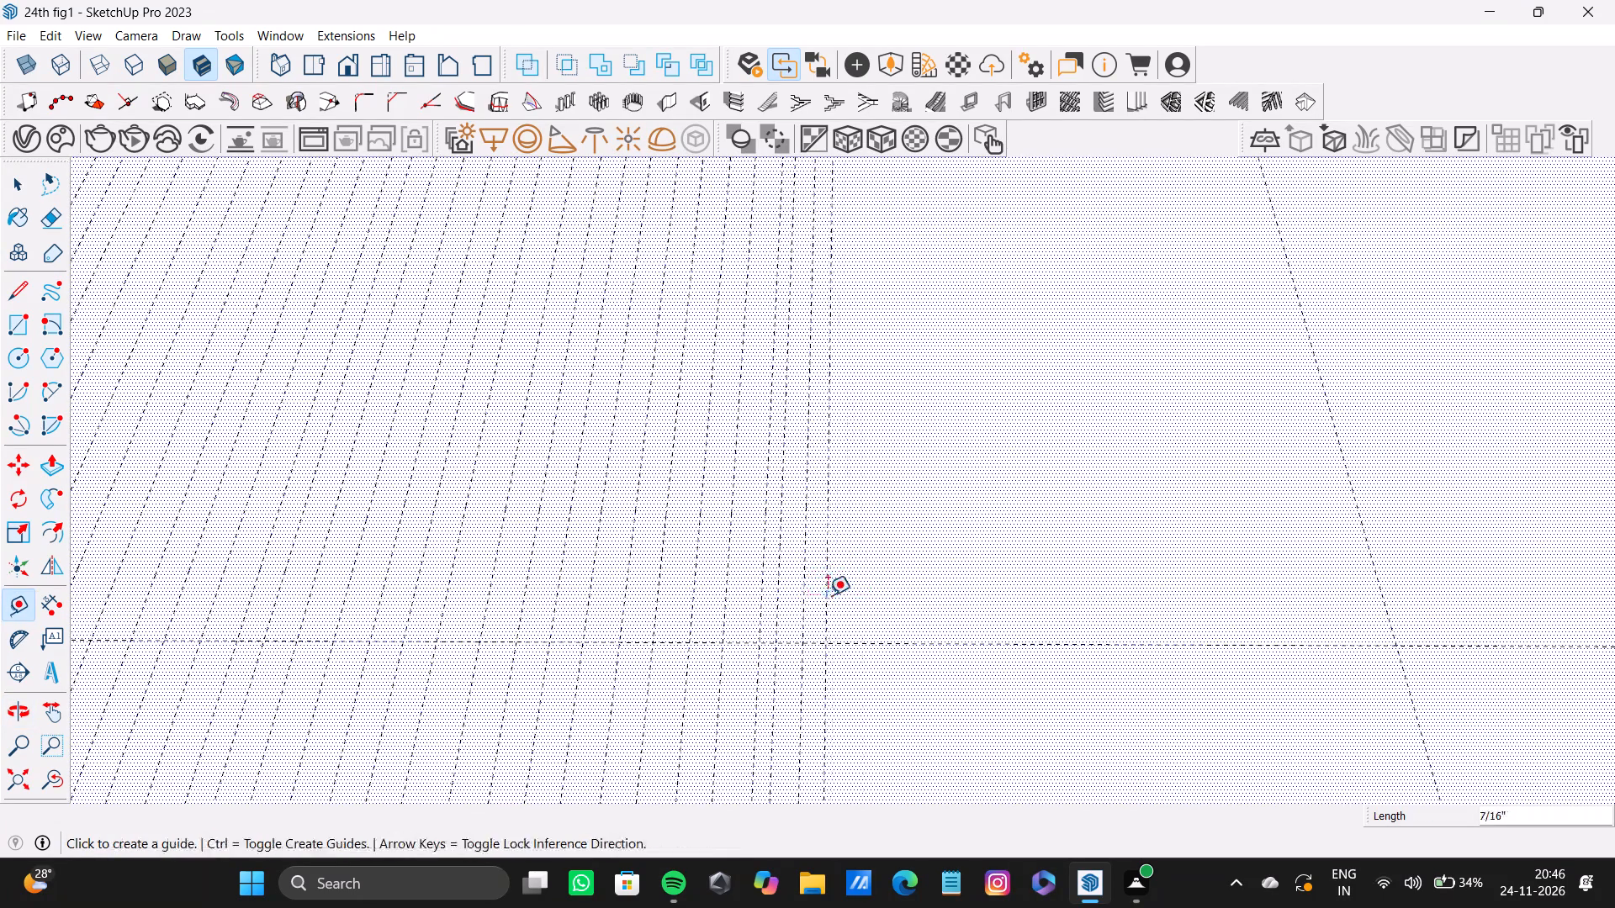
{"action": "left_click_drag", "start_coordinate": [827, 595], "coordinate": [853, 589]}
{"action": "double_click", "coordinate": [860, 589]}
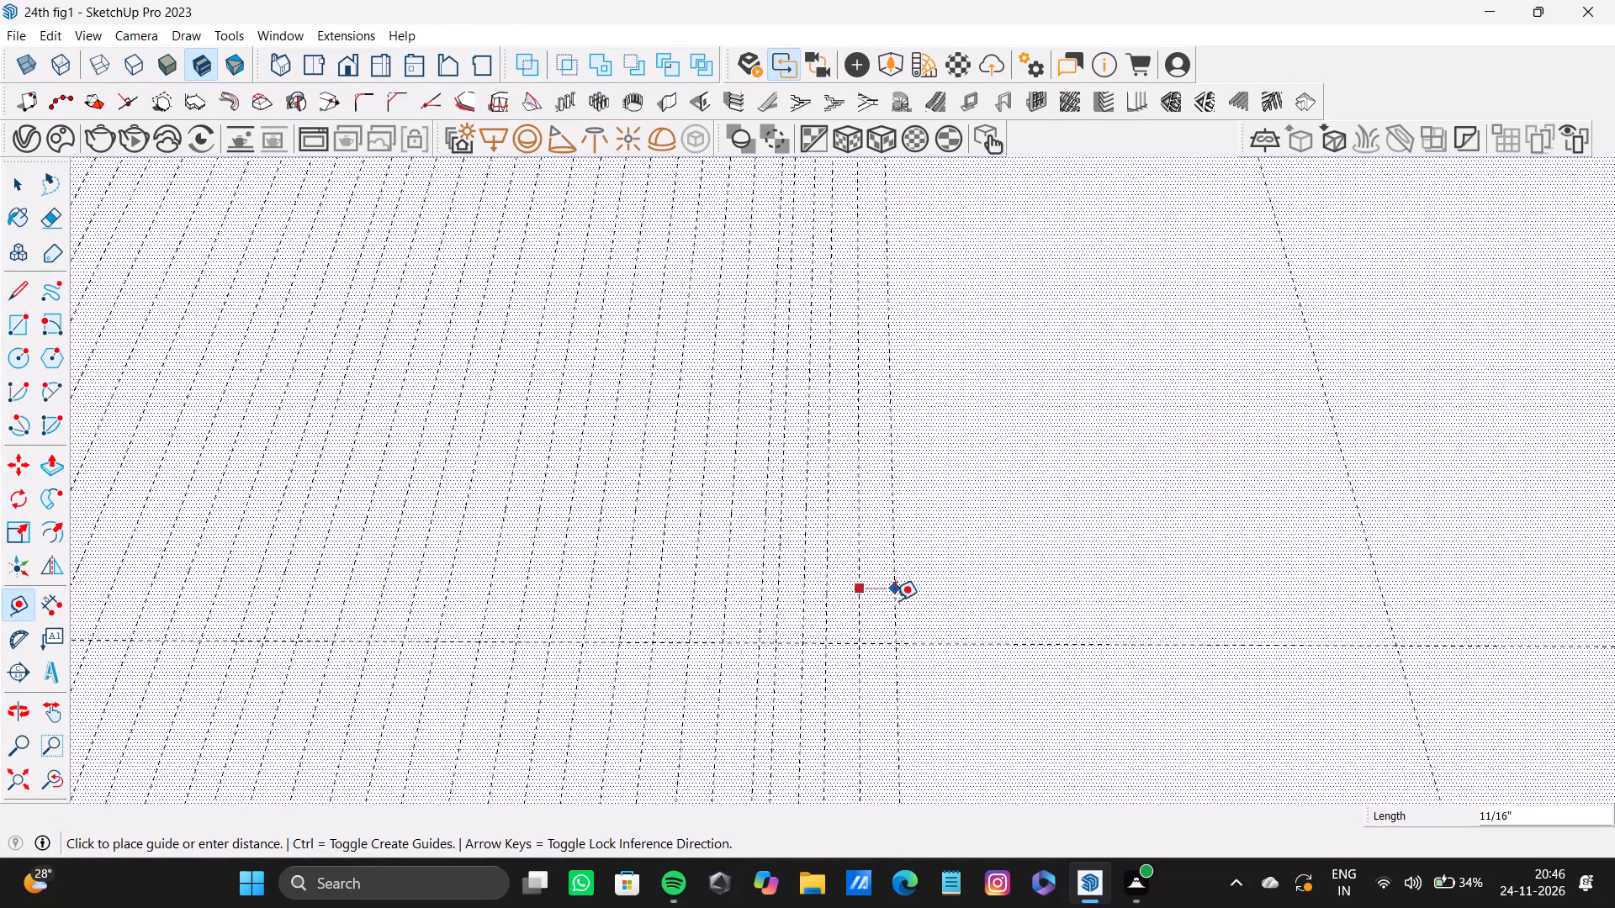
{"action": "left_click", "coordinate": [888, 602]}
{"action": "left_click_drag", "start_coordinate": [888, 602], "coordinate": [897, 604]}
{"action": "left_click", "coordinate": [919, 605]}
Add seven more lengthwise guides roughly 1/2" to 15/16" apart, plus one offset about 9/16" back from the outermost guide.
{"action": "left_click_drag", "start_coordinate": [919, 605], "coordinate": [926, 605]}
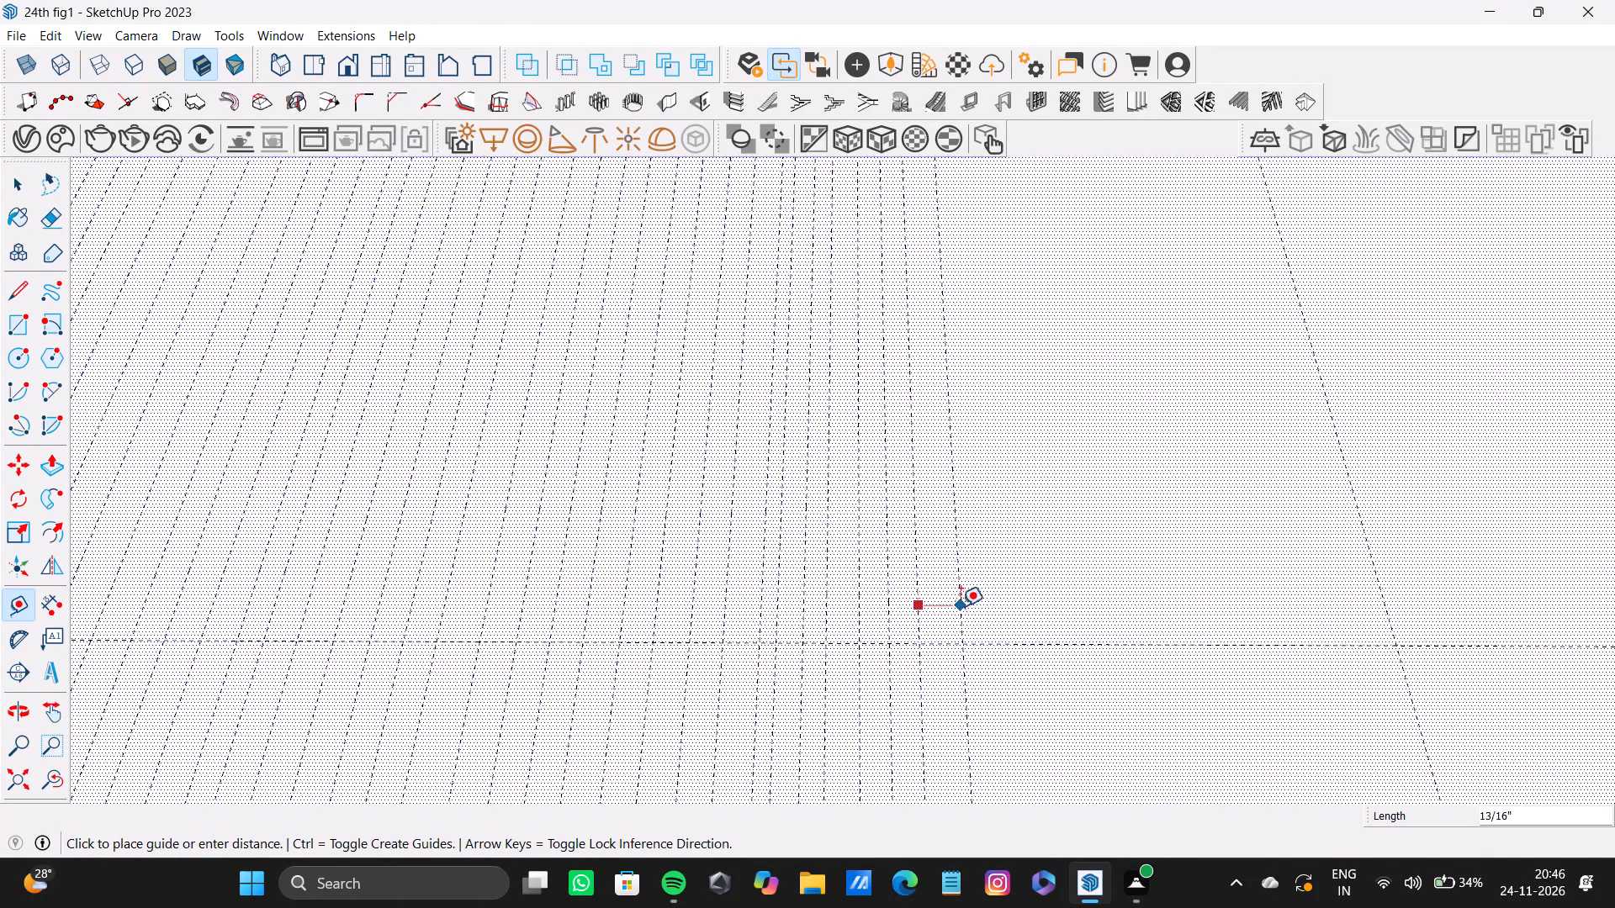
{"action": "double_click", "coordinate": [945, 609]}
{"action": "double_click", "coordinate": [975, 599]}
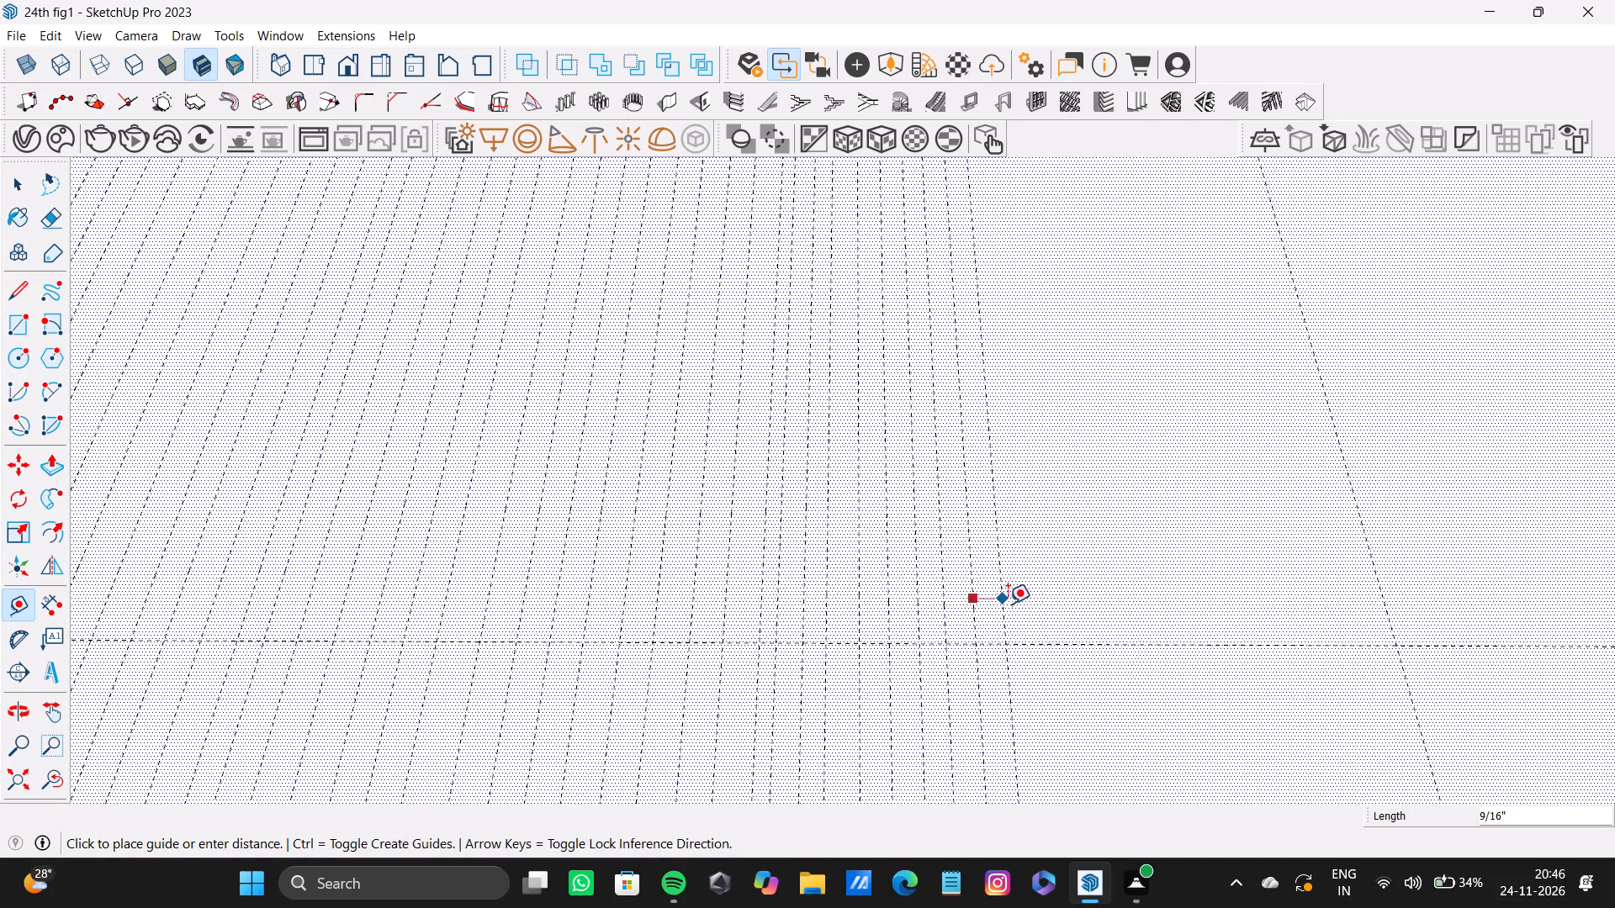
{"action": "double_click", "coordinate": [1012, 603]}
{"action": "double_click", "coordinate": [1043, 602]}
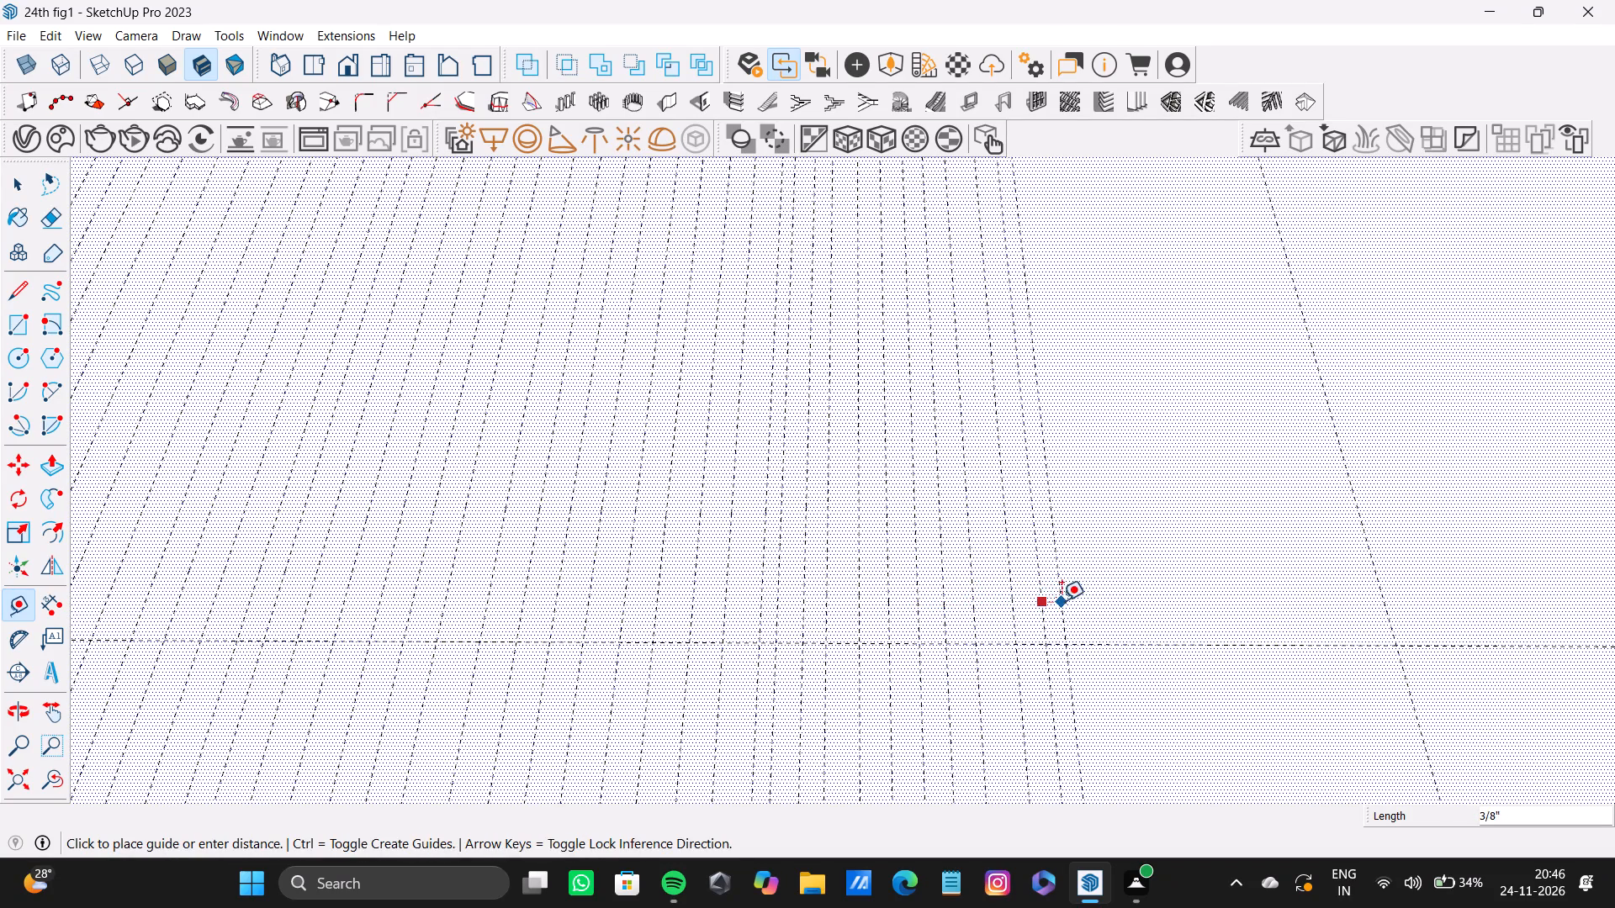
{"action": "double_click", "coordinate": [1078, 599]}
{"action": "double_click", "coordinate": [1110, 603]}
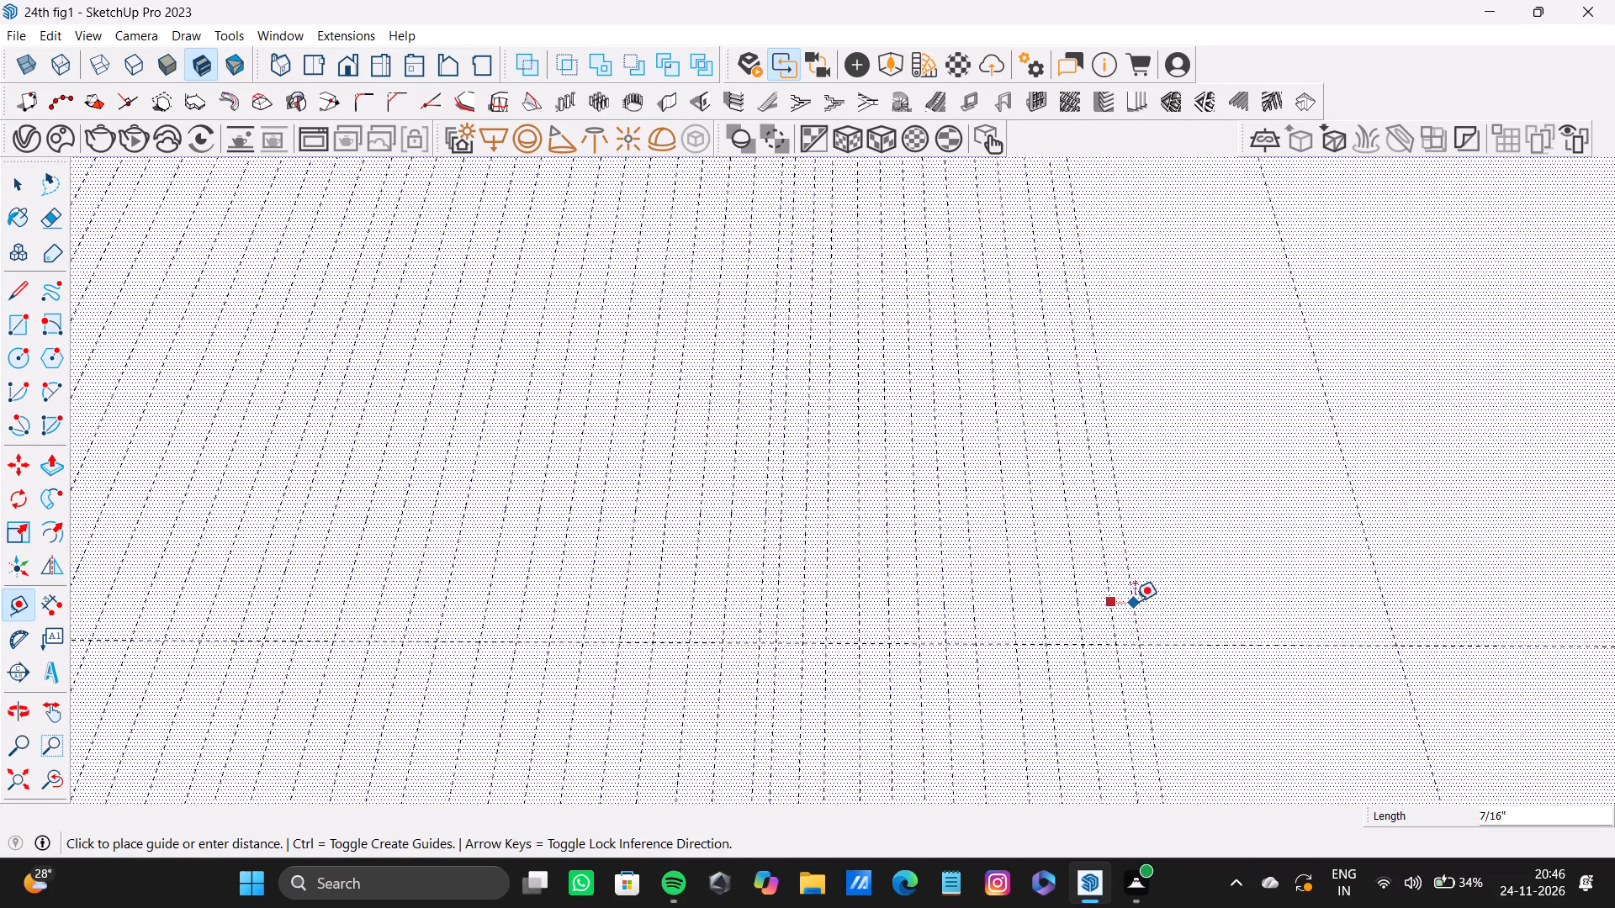
{"action": "left_click", "coordinate": [1159, 599]}
{"action": "left_click", "coordinate": [1154, 597]}
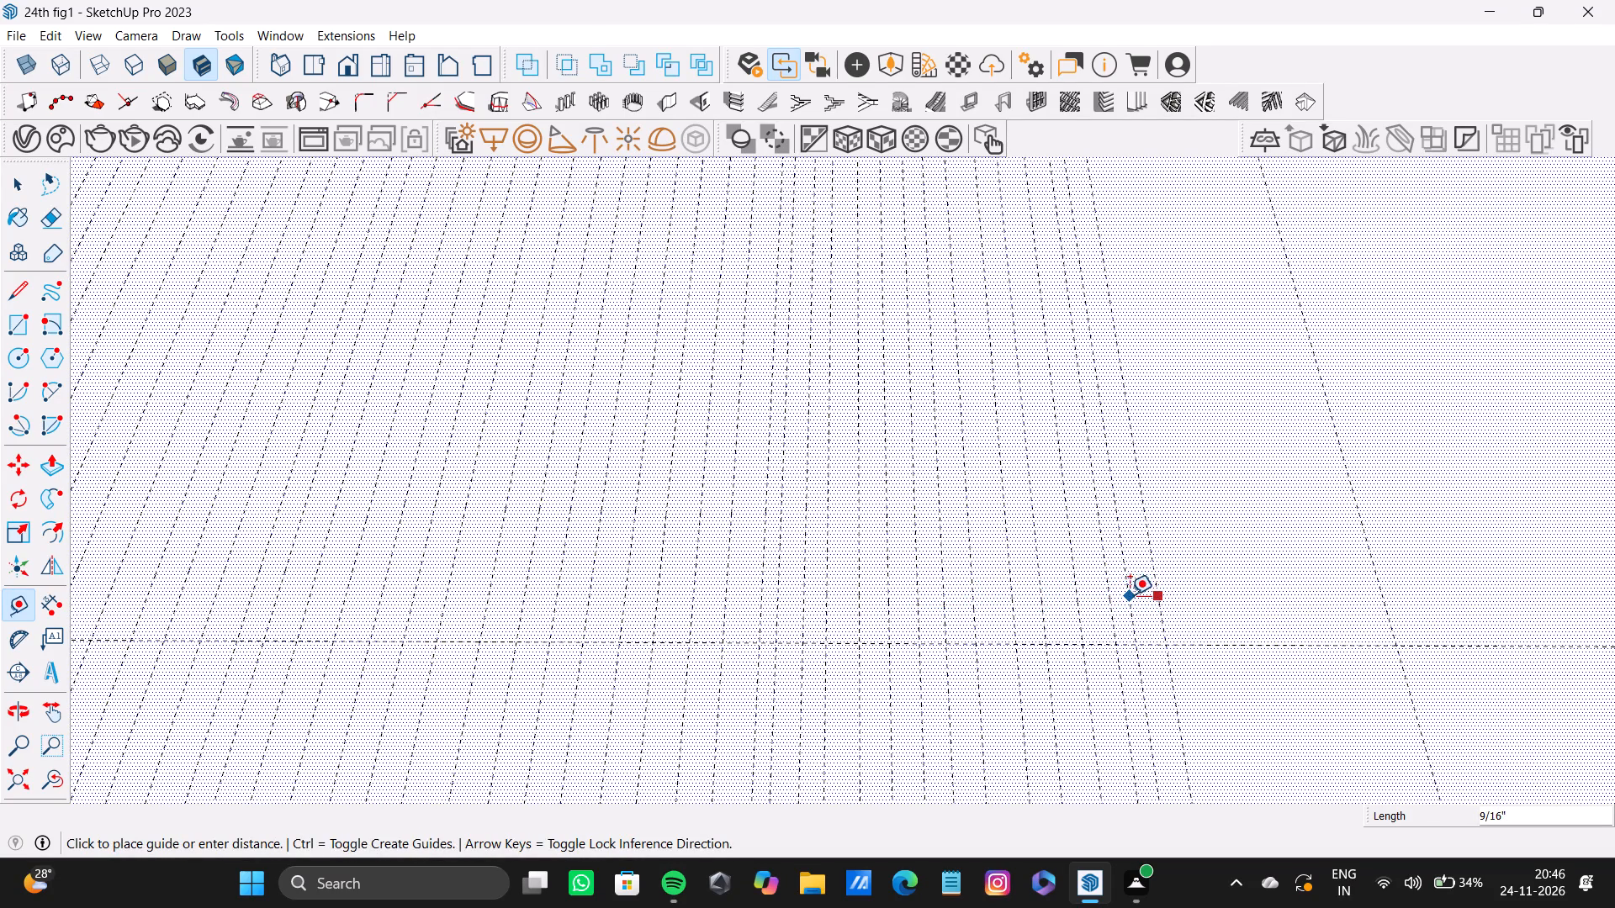
{"action": "left_click", "coordinate": [1130, 592]}
Place three more lengthwise guides past the outermost dense guide, roughly 7/16" to 9/16" apart, toward the next existing guide.
{"action": "scroll", "coordinate": [872, 594], "scroll_direction": "down", "scroll_amount": 8}
{"action": "middle_click_drag", "start_coordinate": [887, 578], "coordinate": [818, 573], "text": "shift"}
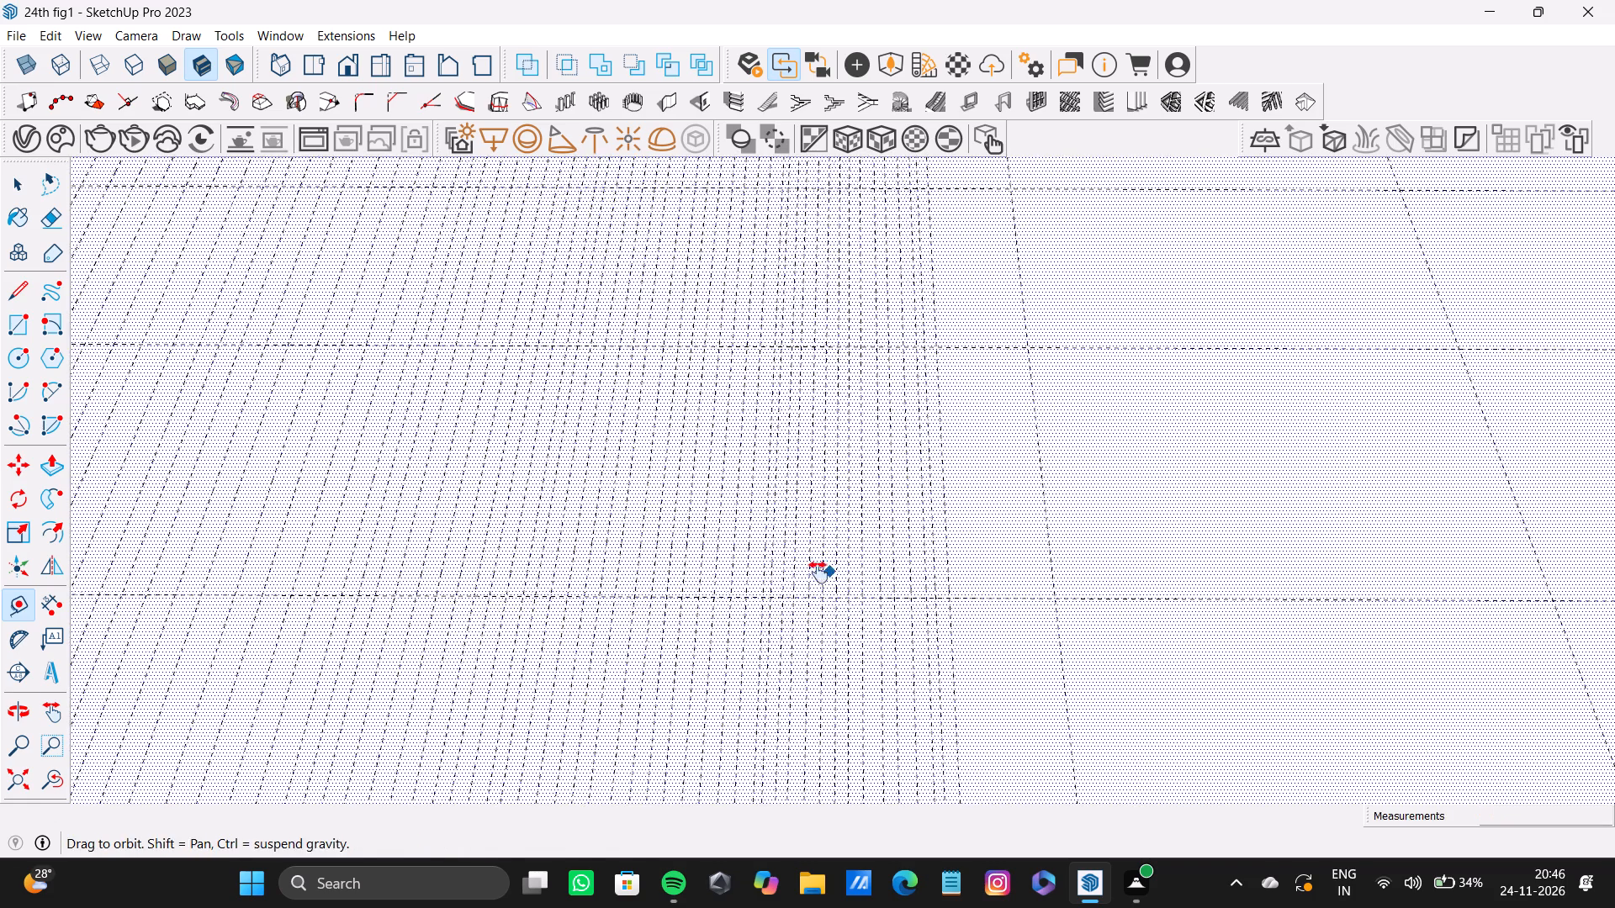
{"action": "middle_click_drag", "start_coordinate": [818, 573], "coordinate": [810, 573], "text": "shift"}
{"action": "scroll", "coordinate": [963, 550], "scroll_direction": "up", "scroll_amount": 7}
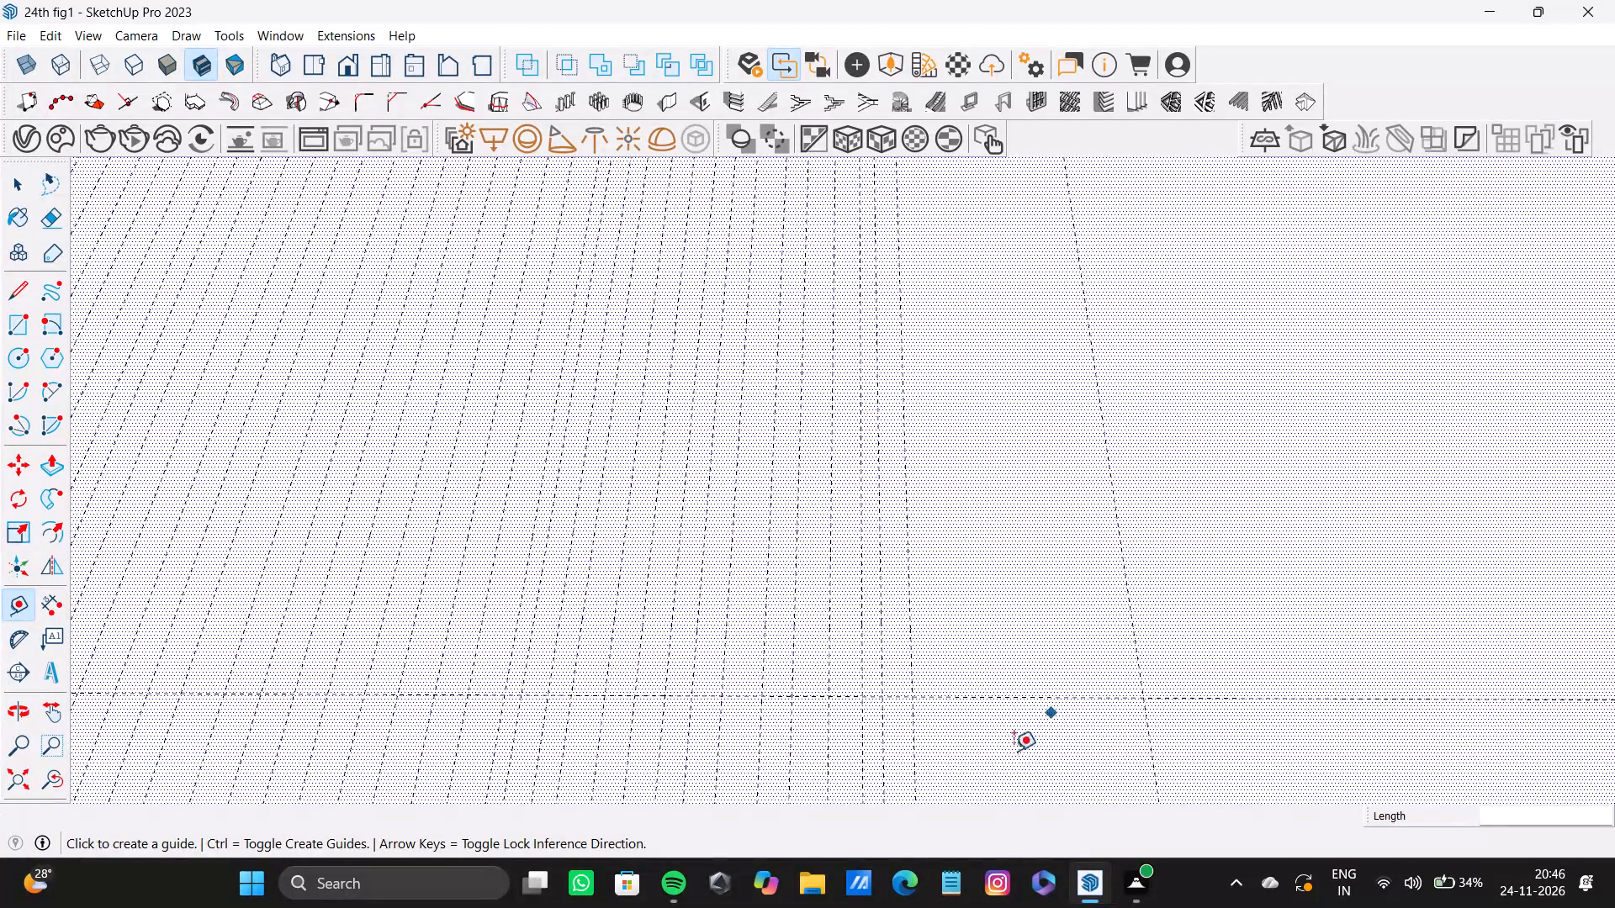
{"action": "left_click_drag", "start_coordinate": [900, 631], "coordinate": [908, 631]}
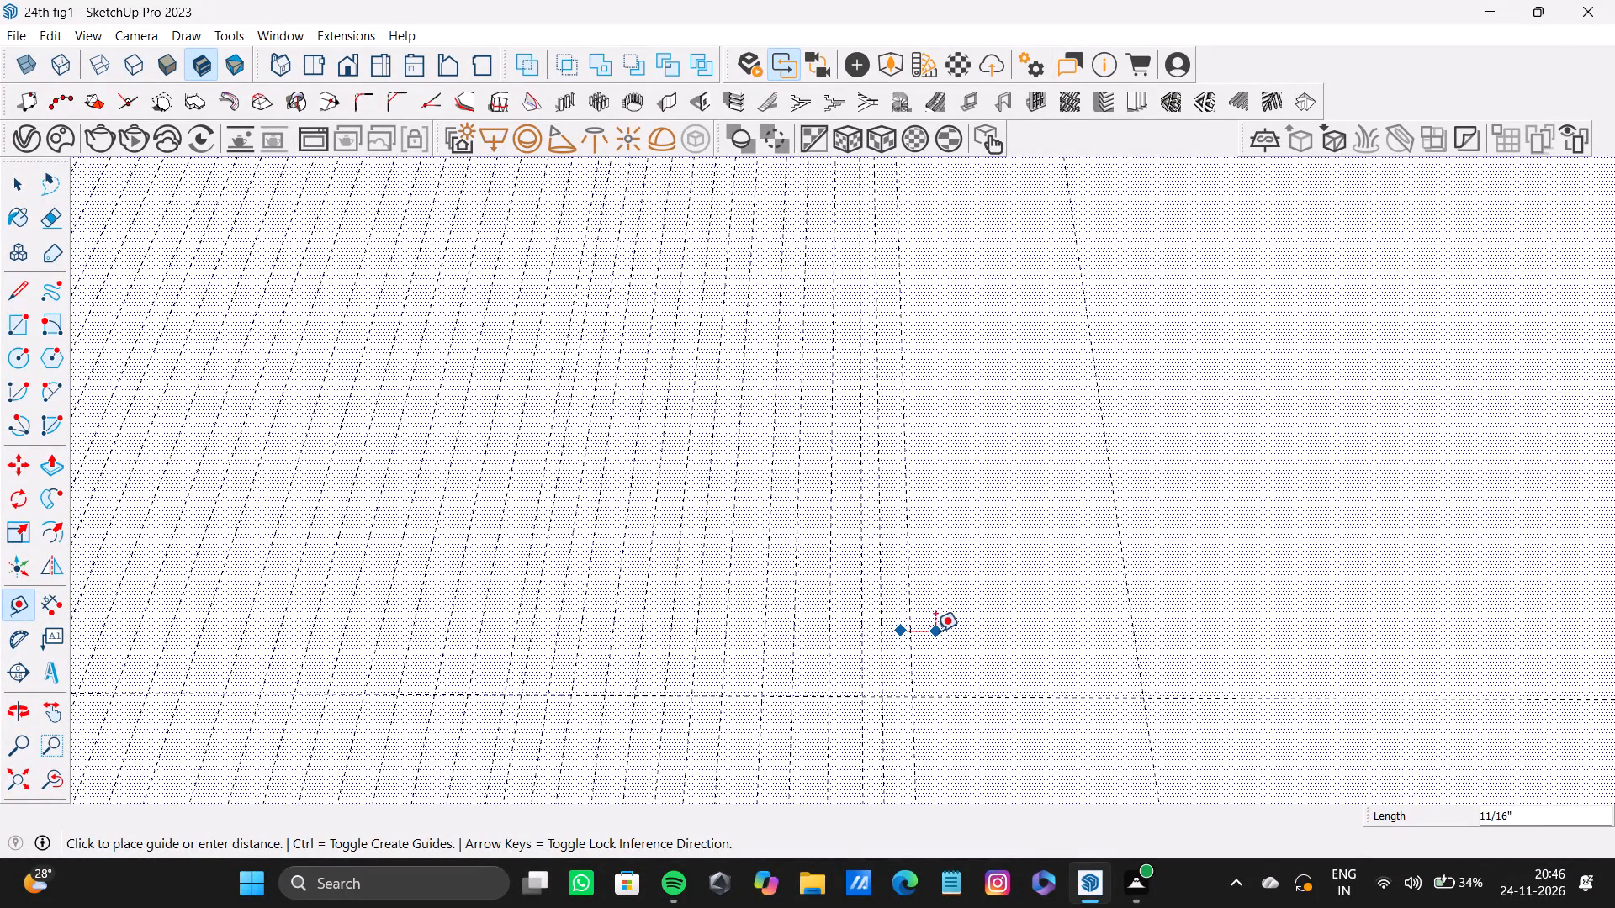
{"action": "key", "text": "space"}
{"action": "key", "text": "t"}
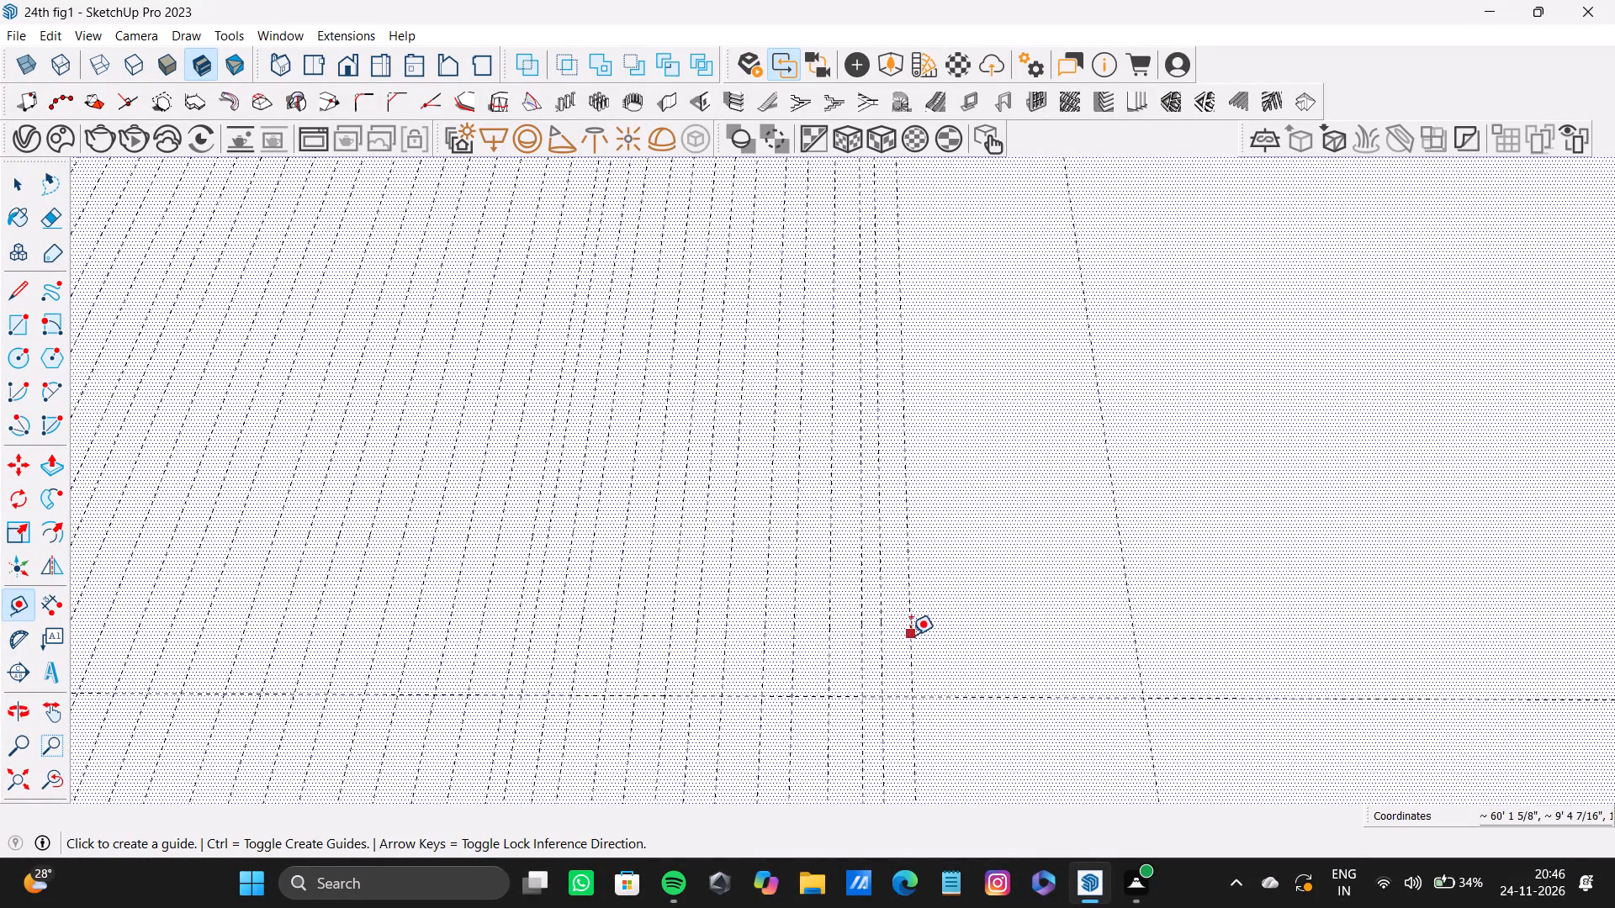
{"action": "left_click", "coordinate": [911, 652]}
{"action": "left_click", "coordinate": [934, 657]}
{"action": "left_click_drag", "start_coordinate": [934, 657], "coordinate": [950, 658]}
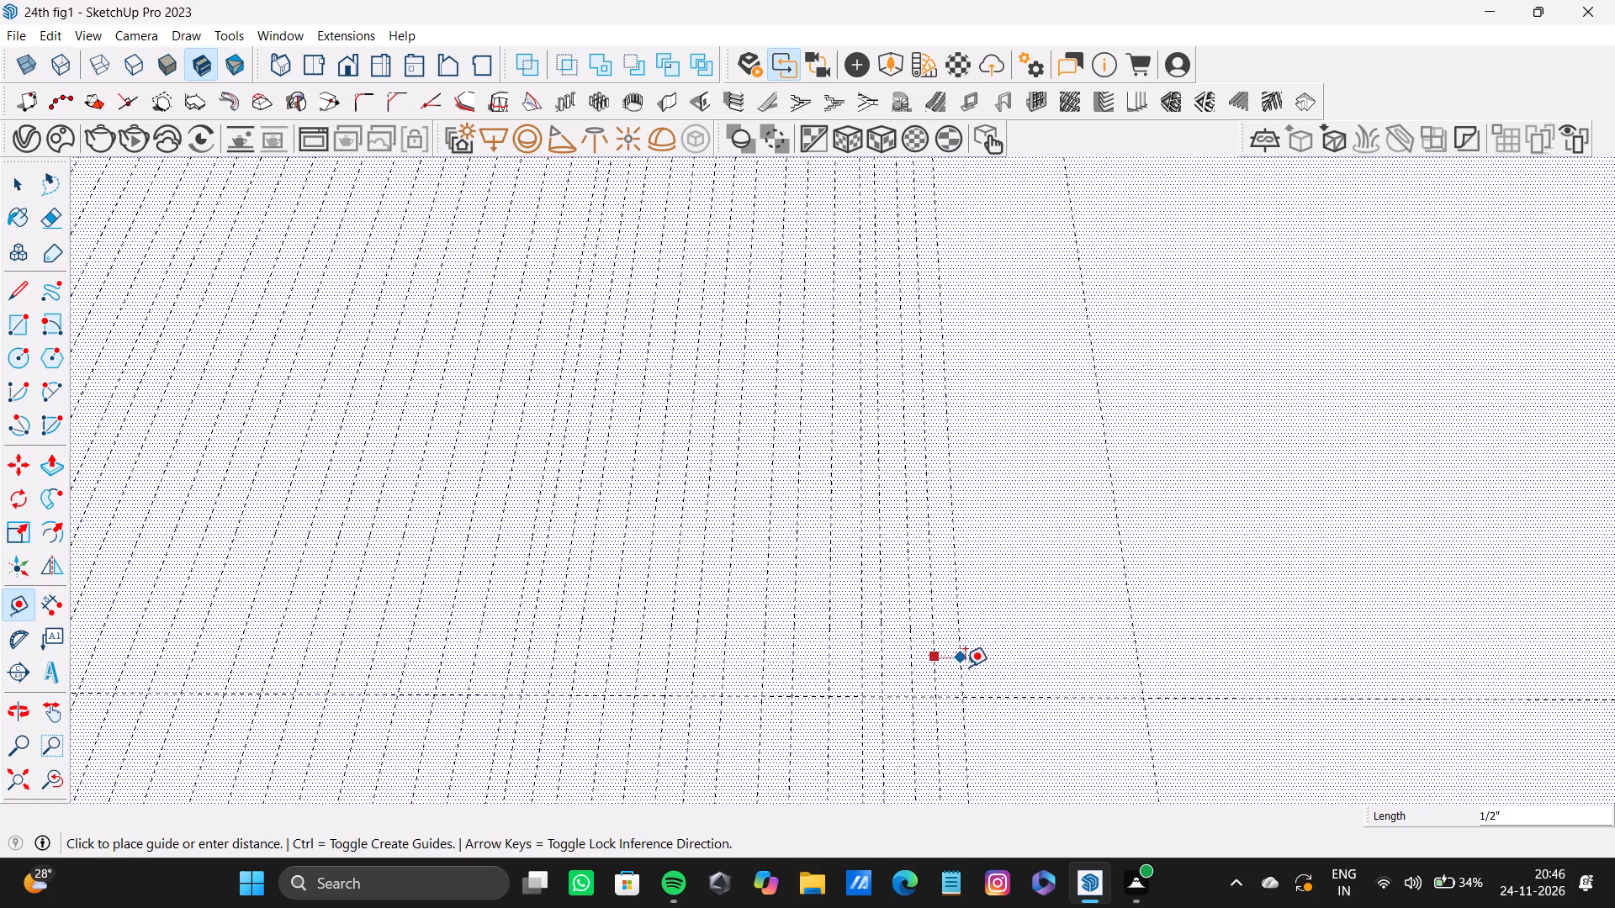
{"action": "left_click", "coordinate": [956, 668]}
{"action": "left_click_drag", "start_coordinate": [956, 668], "coordinate": [964, 665]}
{"action": "left_click", "coordinate": [986, 662]}
Fill the rest of the gap up to the next existing lengthwise guide with five more guides, roughly 3/8" to 5/8" apart.
{"action": "left_click_drag", "start_coordinate": [986, 662], "coordinate": [1002, 662]}
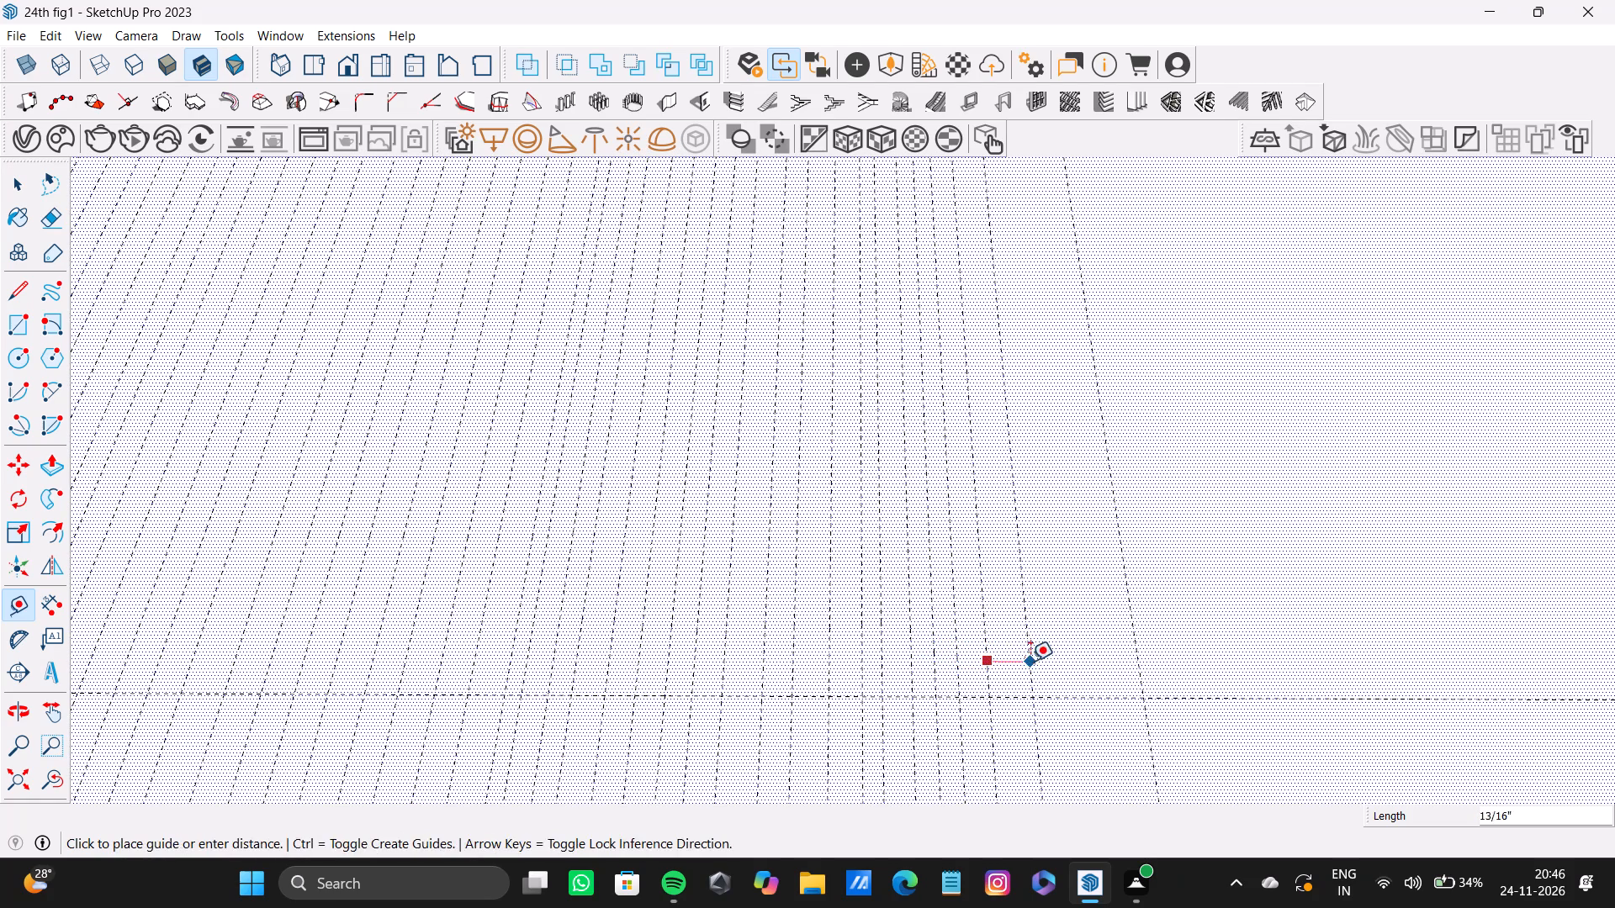
{"action": "left_click", "coordinate": [1017, 659]}
{"action": "left_click_drag", "start_coordinate": [1017, 659], "coordinate": [1026, 659]}
{"action": "double_click", "coordinate": [1042, 659]}
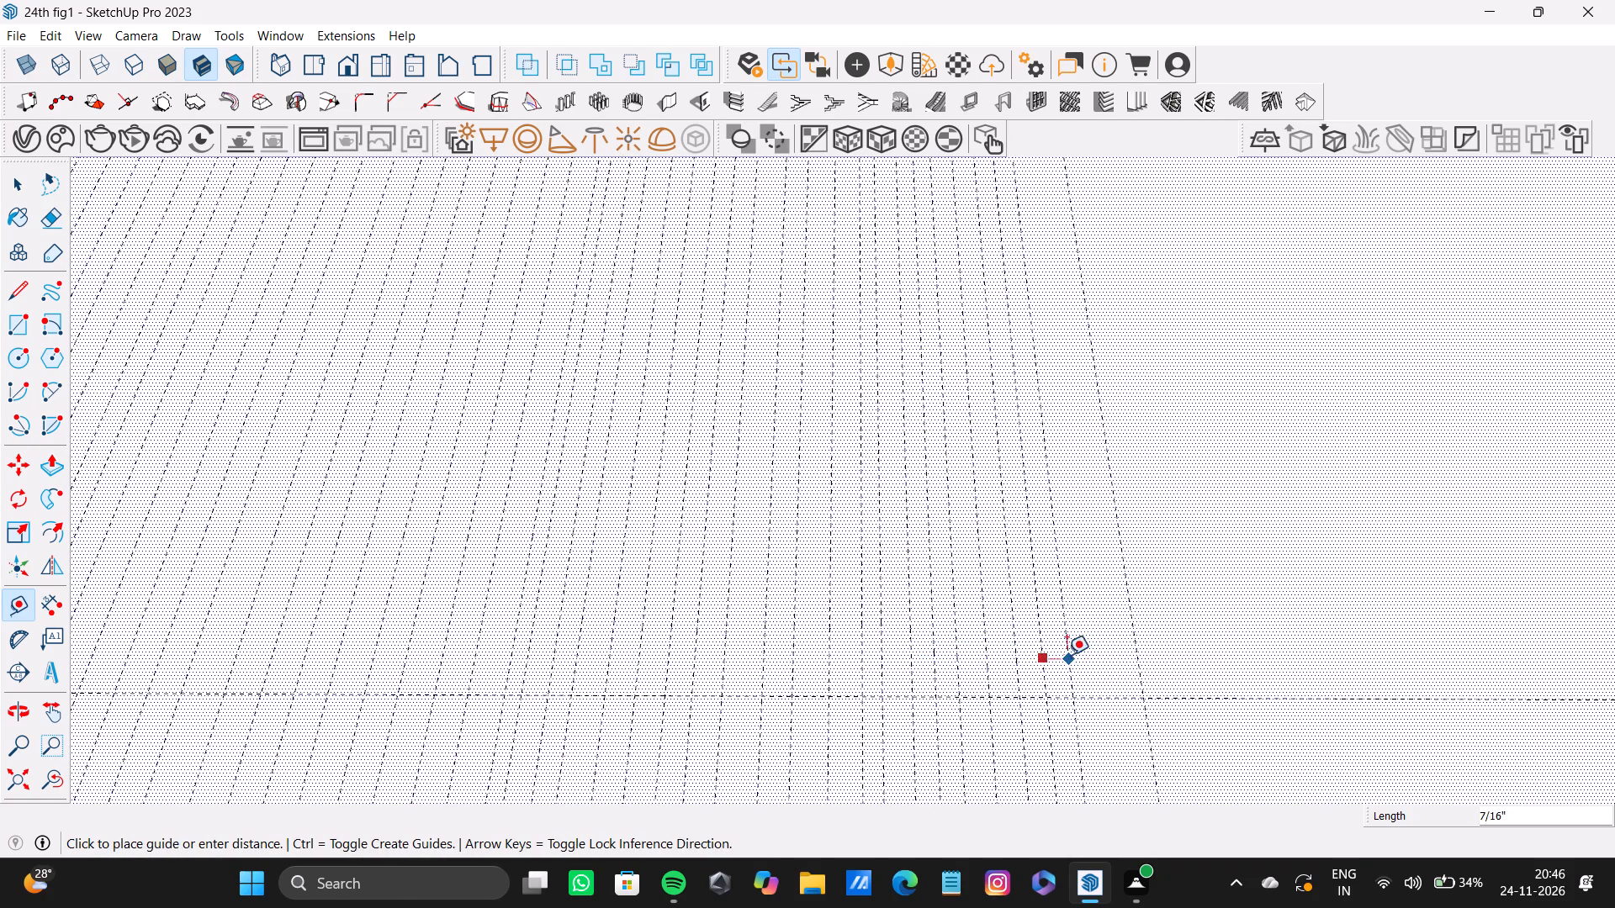
{"action": "double_click", "coordinate": [1062, 656]}
{"action": "left_click", "coordinate": [1090, 662]}
{"action": "left_click", "coordinate": [1085, 661]}
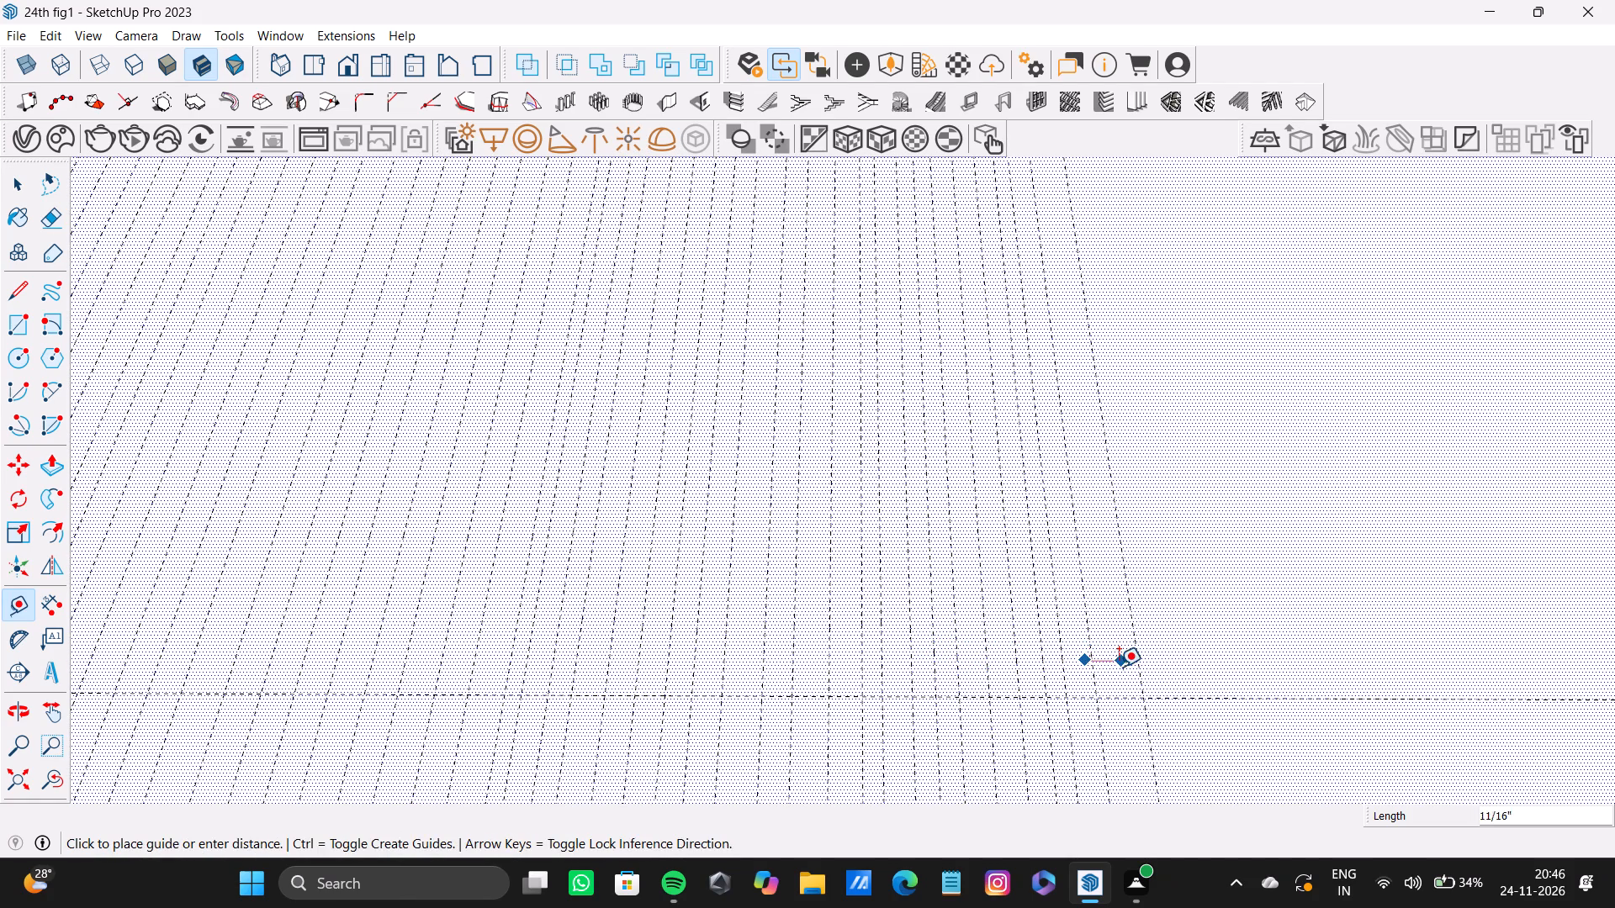
{"action": "key", "text": "space"}
{"action": "key", "text": "t"}
{"action": "left_click", "coordinate": [1090, 664]}
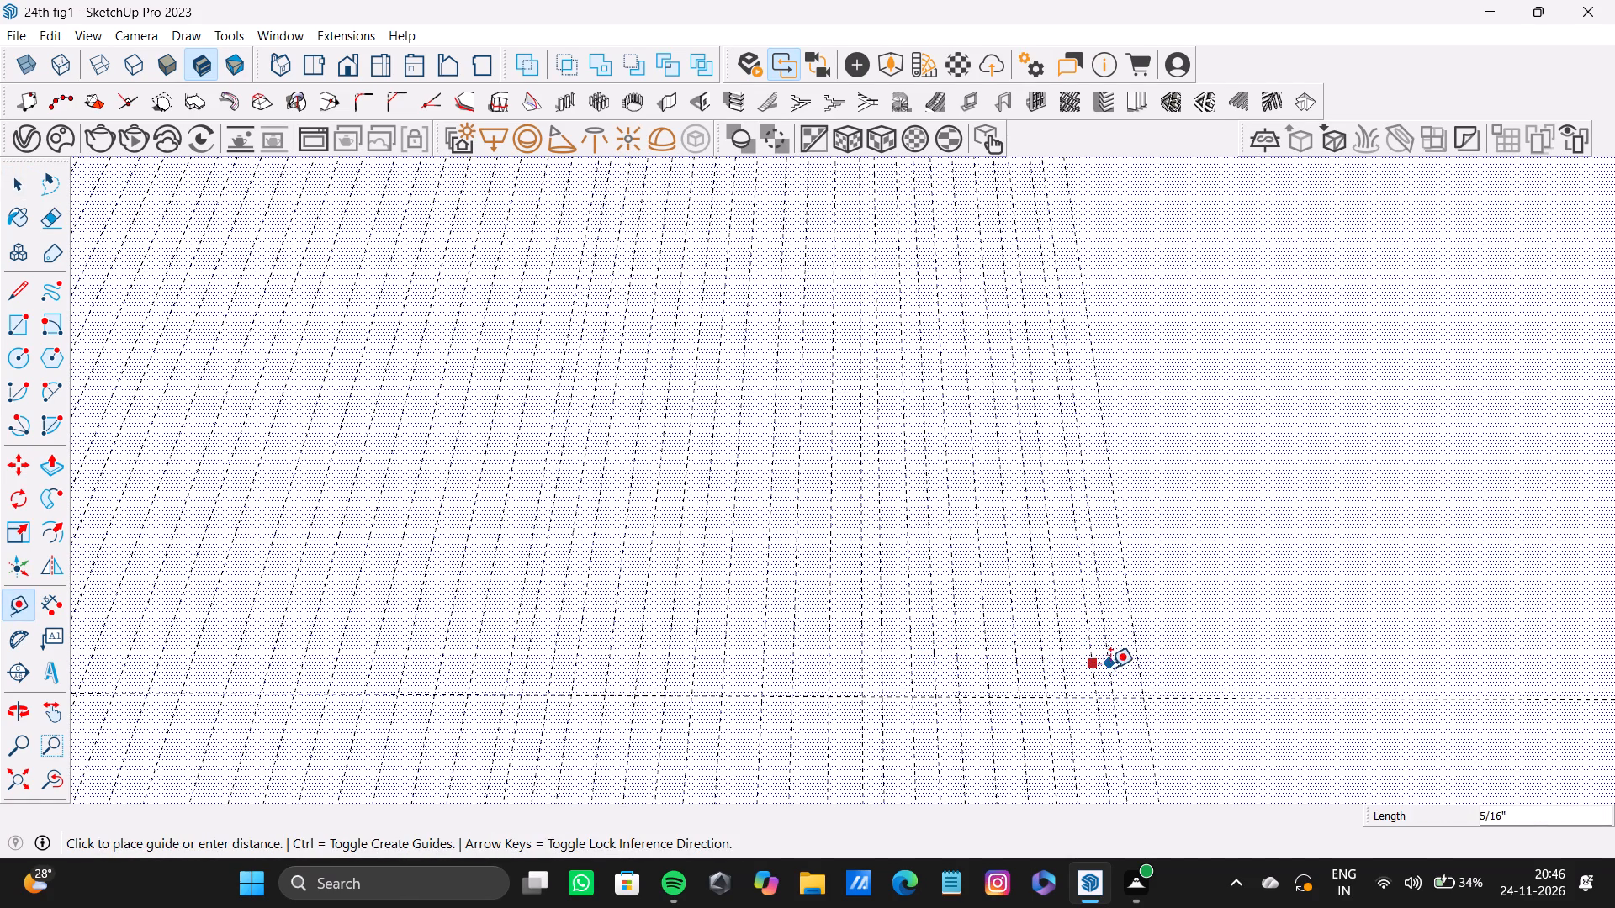
{"action": "left_click", "coordinate": [1119, 669]}
Add eight lengthwise guides beyond that existing guide into the following wide gap, spaced roughly 3/8" to 11/16" apart.
{"action": "scroll", "coordinate": [998, 615], "scroll_direction": "down", "scroll_amount": 7}
{"action": "middle_click_drag", "start_coordinate": [998, 607], "coordinate": [924, 607], "text": "shift"}
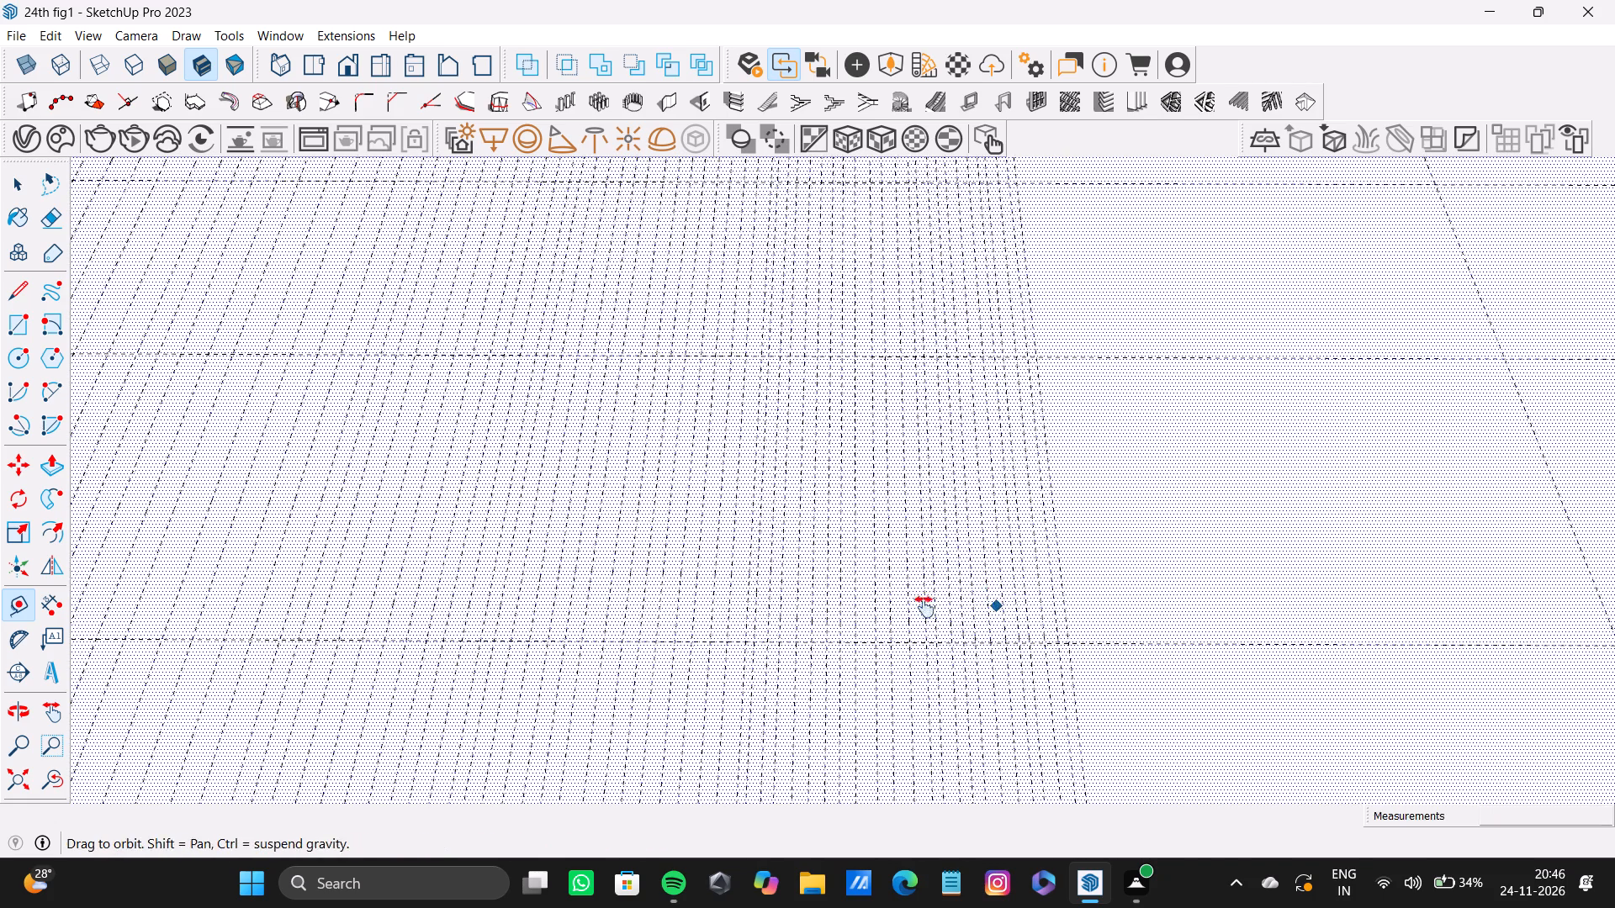
{"action": "middle_click_drag", "start_coordinate": [924, 607], "coordinate": [708, 596], "text": "shift"}
{"action": "scroll", "coordinate": [756, 592], "scroll_direction": "up", "scroll_amount": 7}
{"action": "left_click", "coordinate": [782, 626]}
{"action": "double_click", "coordinate": [803, 634]}
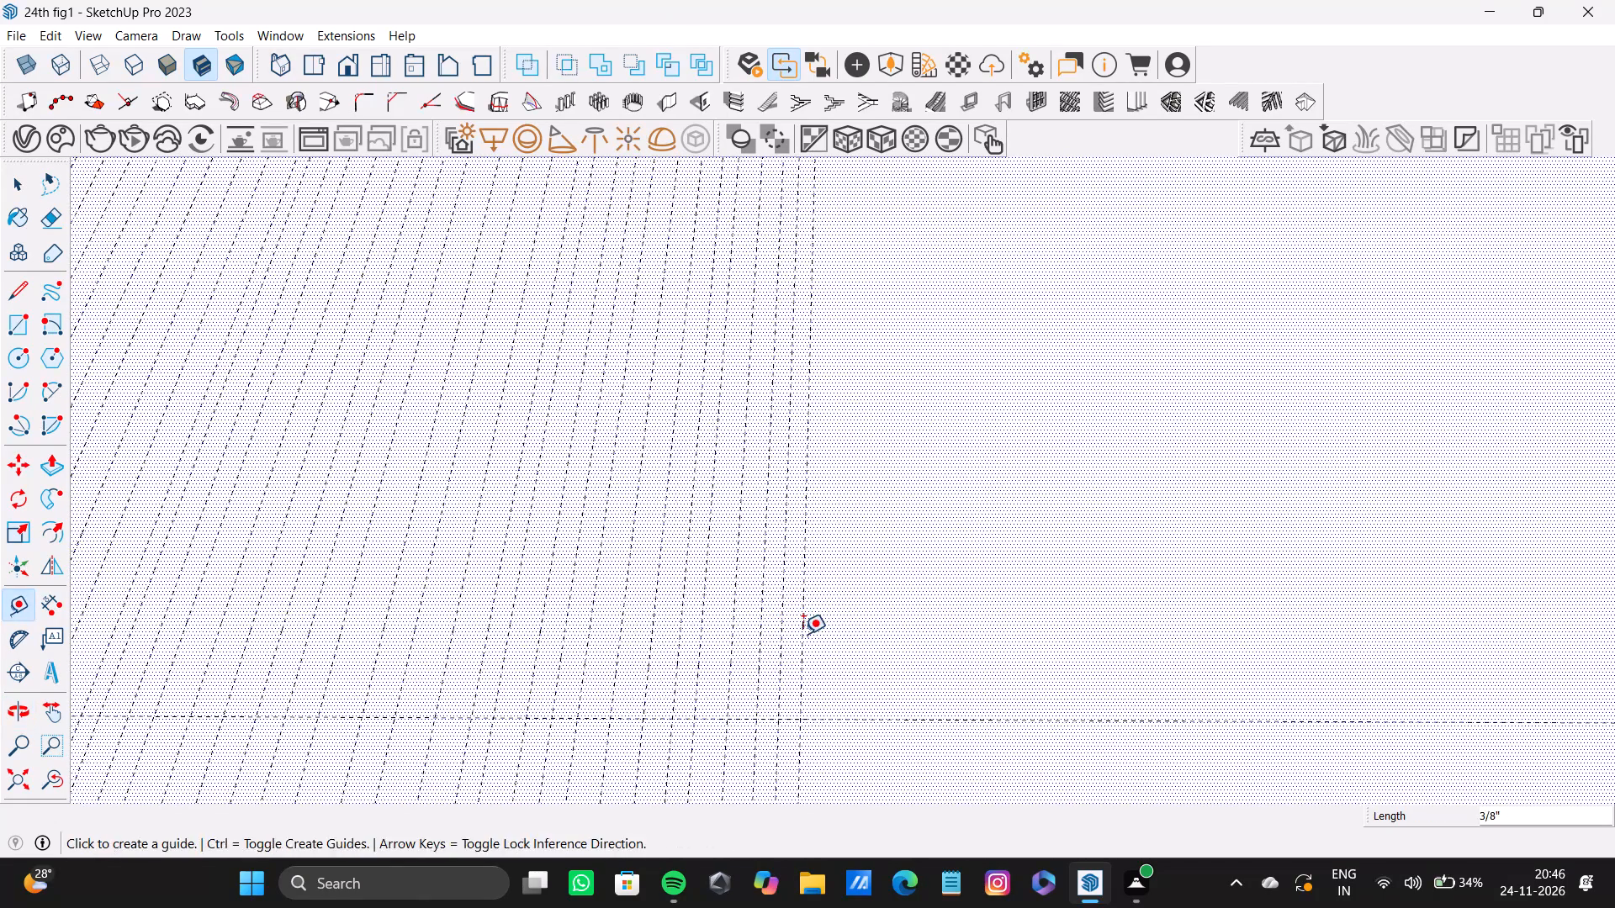
{"action": "double_click", "coordinate": [833, 634]}
{"action": "double_click", "coordinate": [866, 631]}
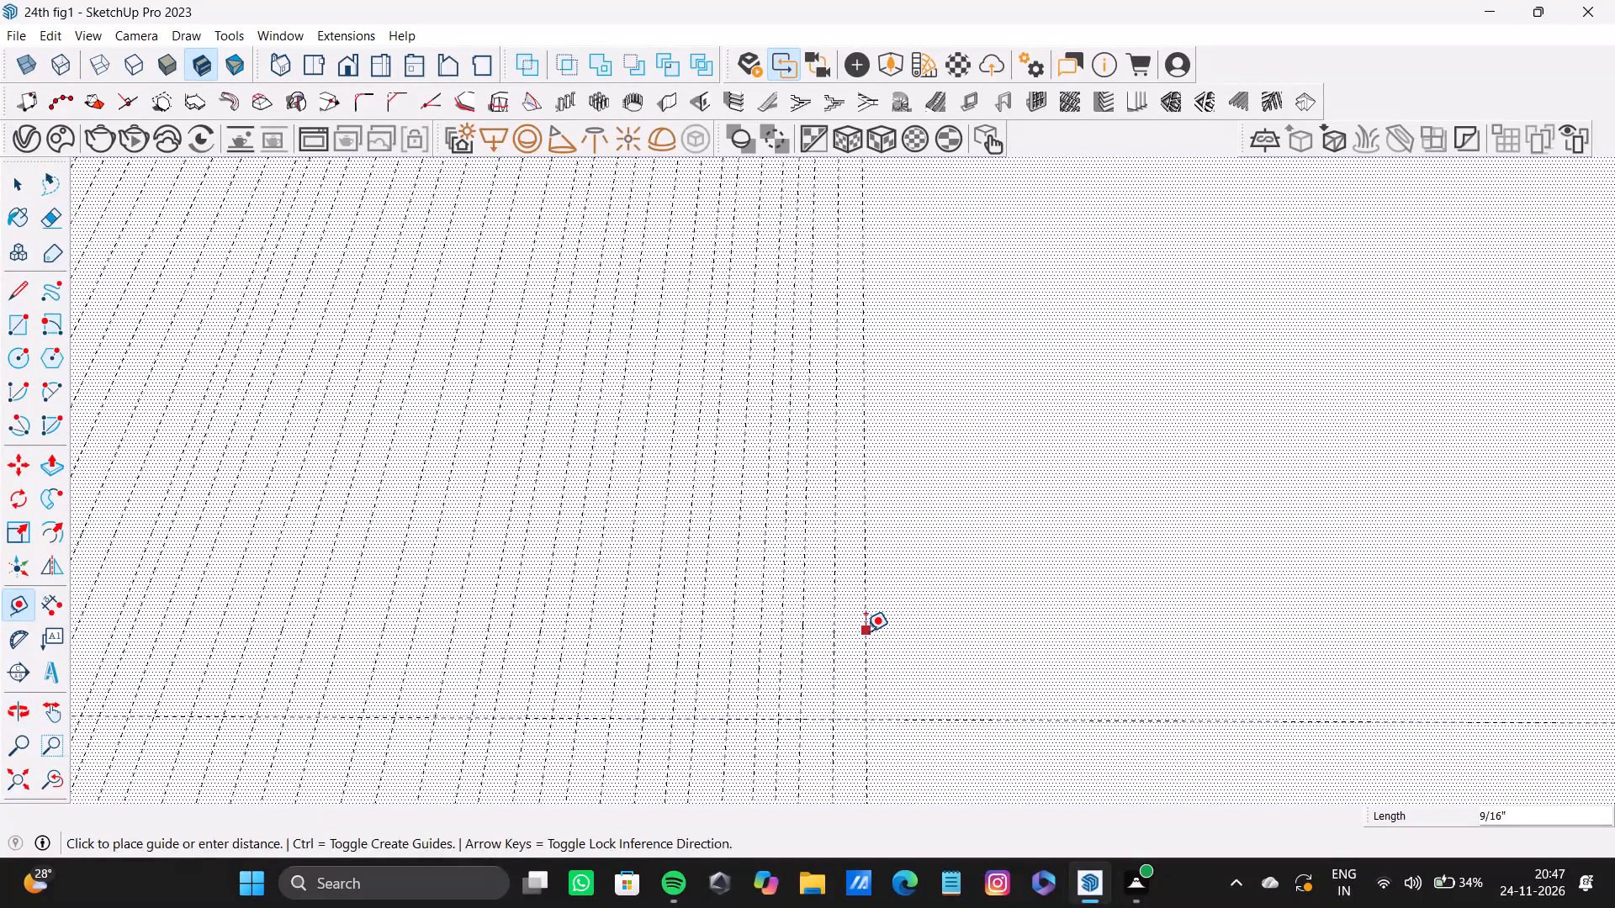
{"action": "double_click", "coordinate": [894, 632]}
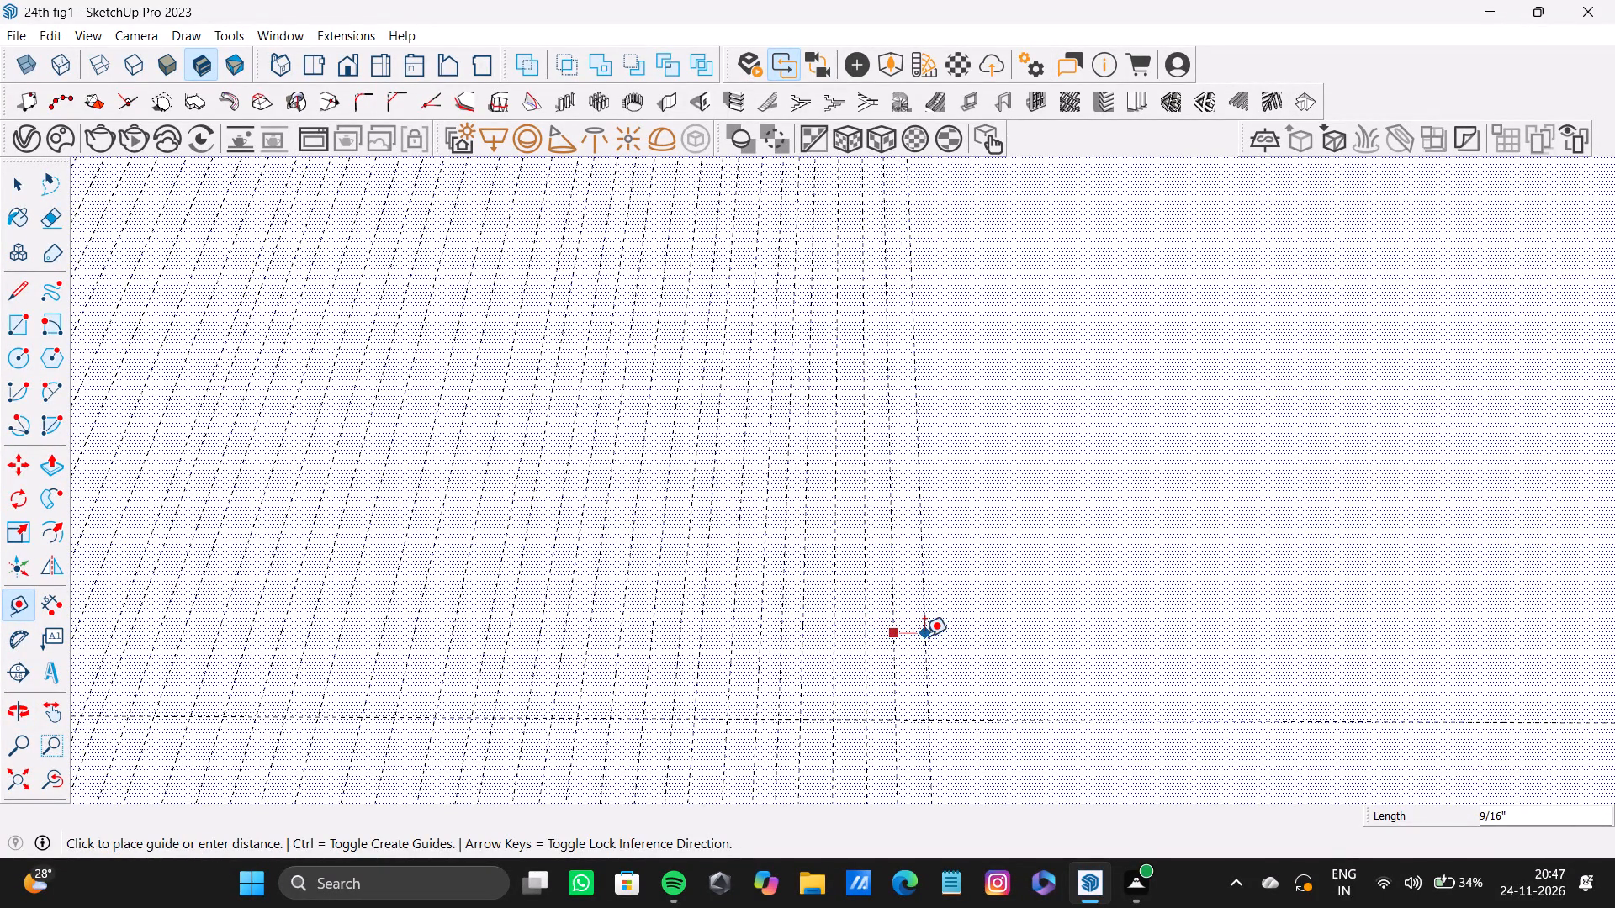
{"action": "double_click", "coordinate": [924, 636]}
{"action": "double_click", "coordinate": [962, 633]}
{"action": "left_click", "coordinate": [997, 639]}
{"action": "left_click_drag", "start_coordinate": [998, 639], "coordinate": [1008, 639]}
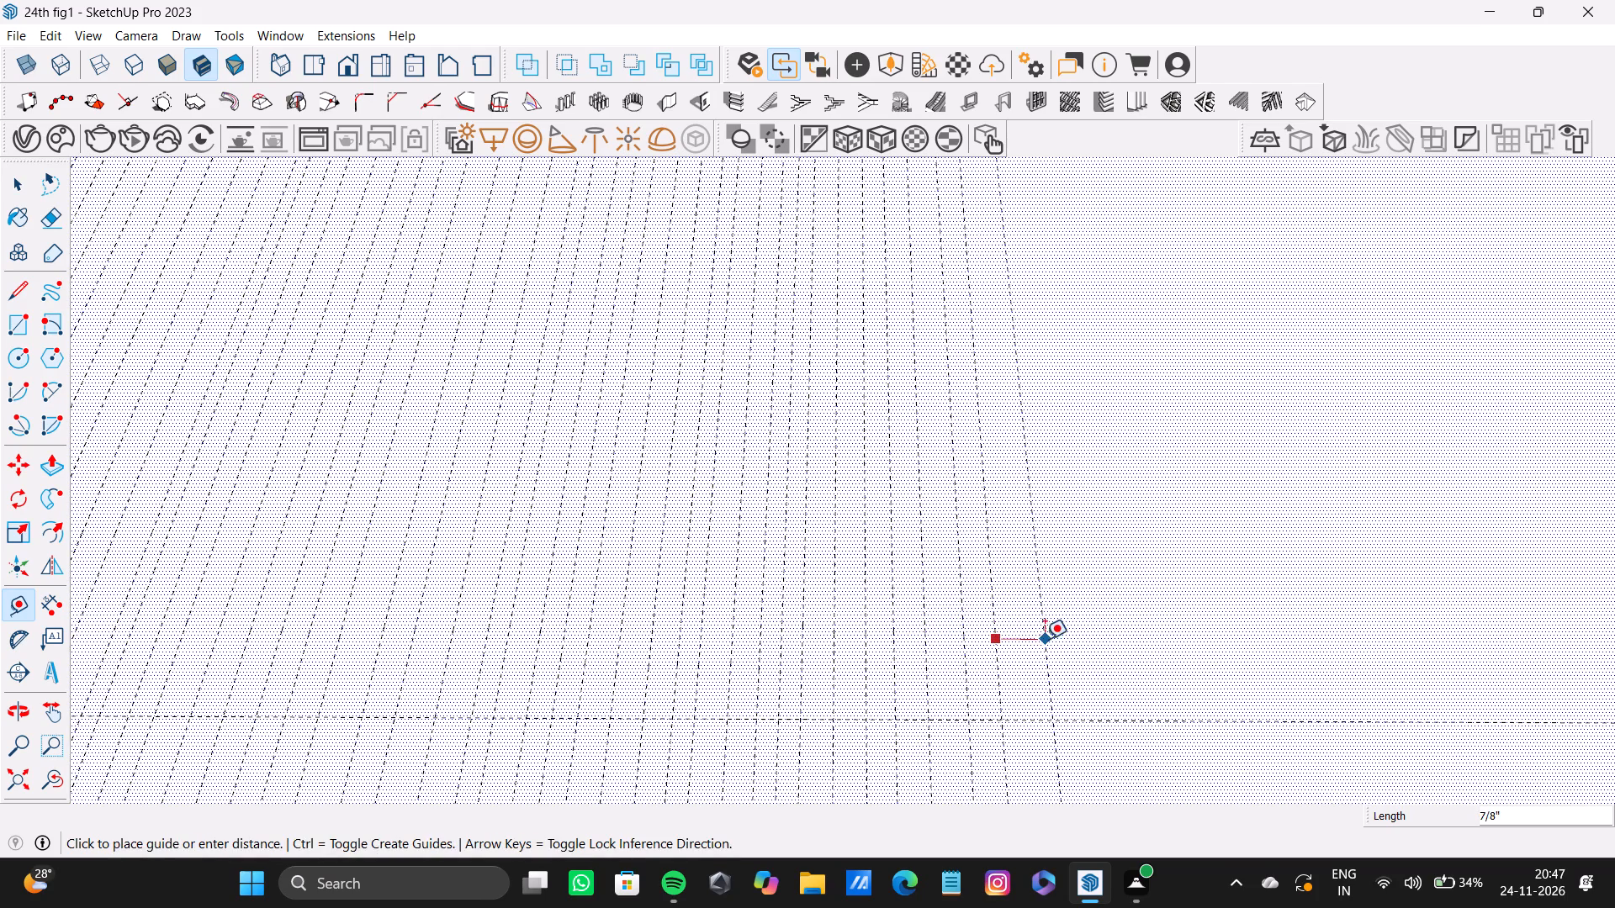
{"action": "left_click", "coordinate": [1025, 640]}
Add seven more lengthwise guides beyond the outermost dense guide in the wide gap, spaced roughly 3/8" to 1/2" apart.
{"action": "left_click_drag", "start_coordinate": [1025, 640], "coordinate": [1046, 640]}
{"action": "key", "text": "space"}
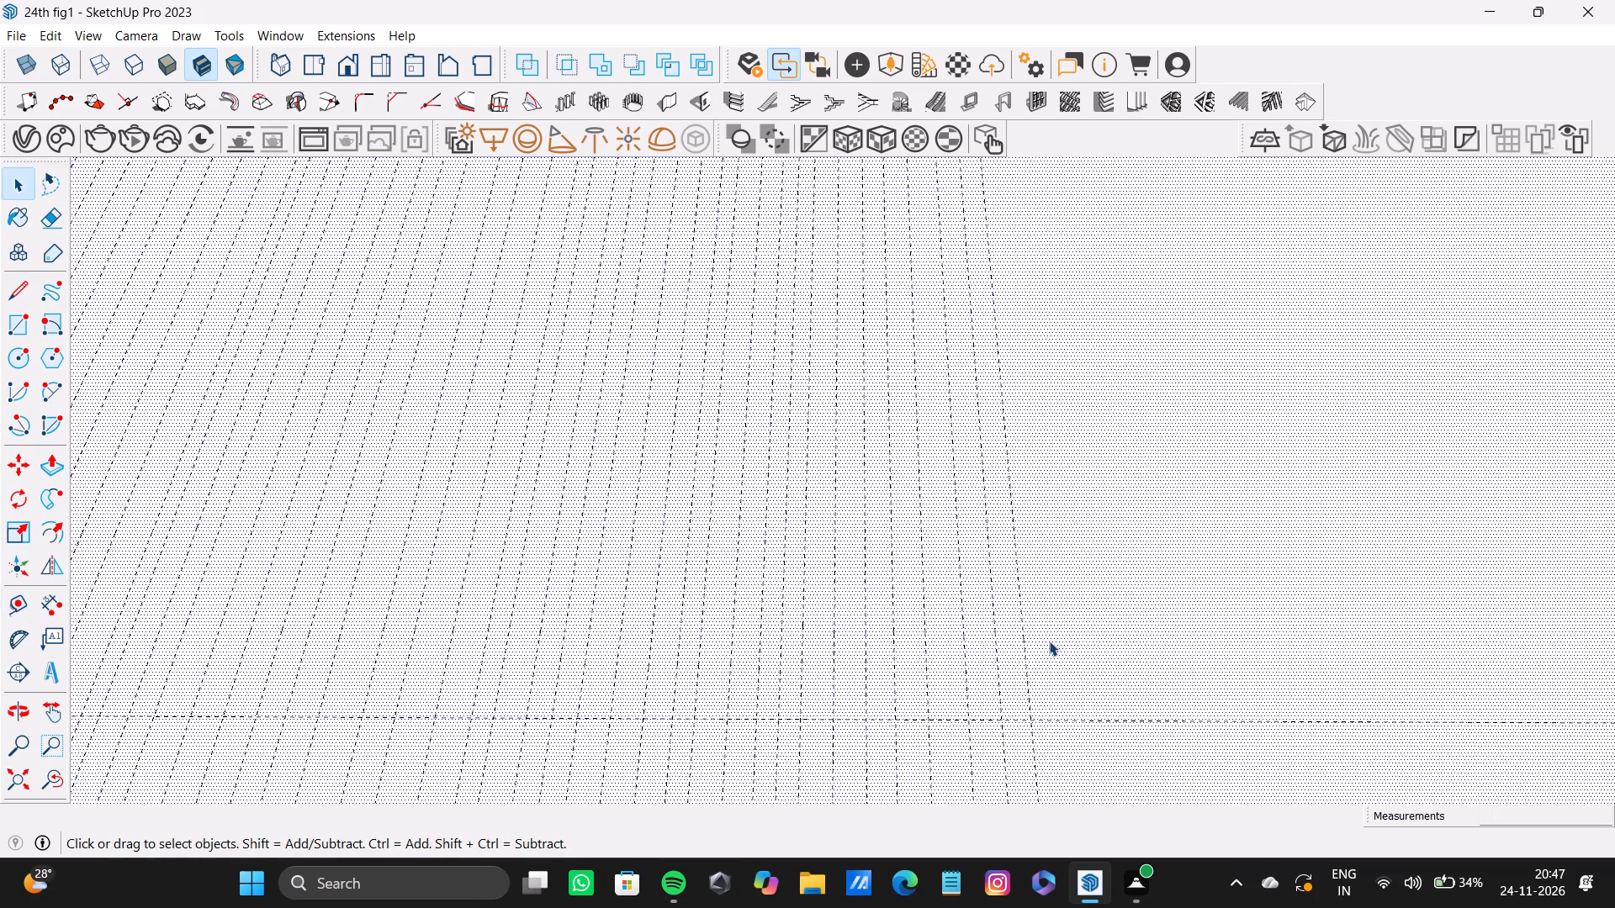
{"action": "key", "text": "t"}
{"action": "left_click", "coordinate": [1030, 672]}
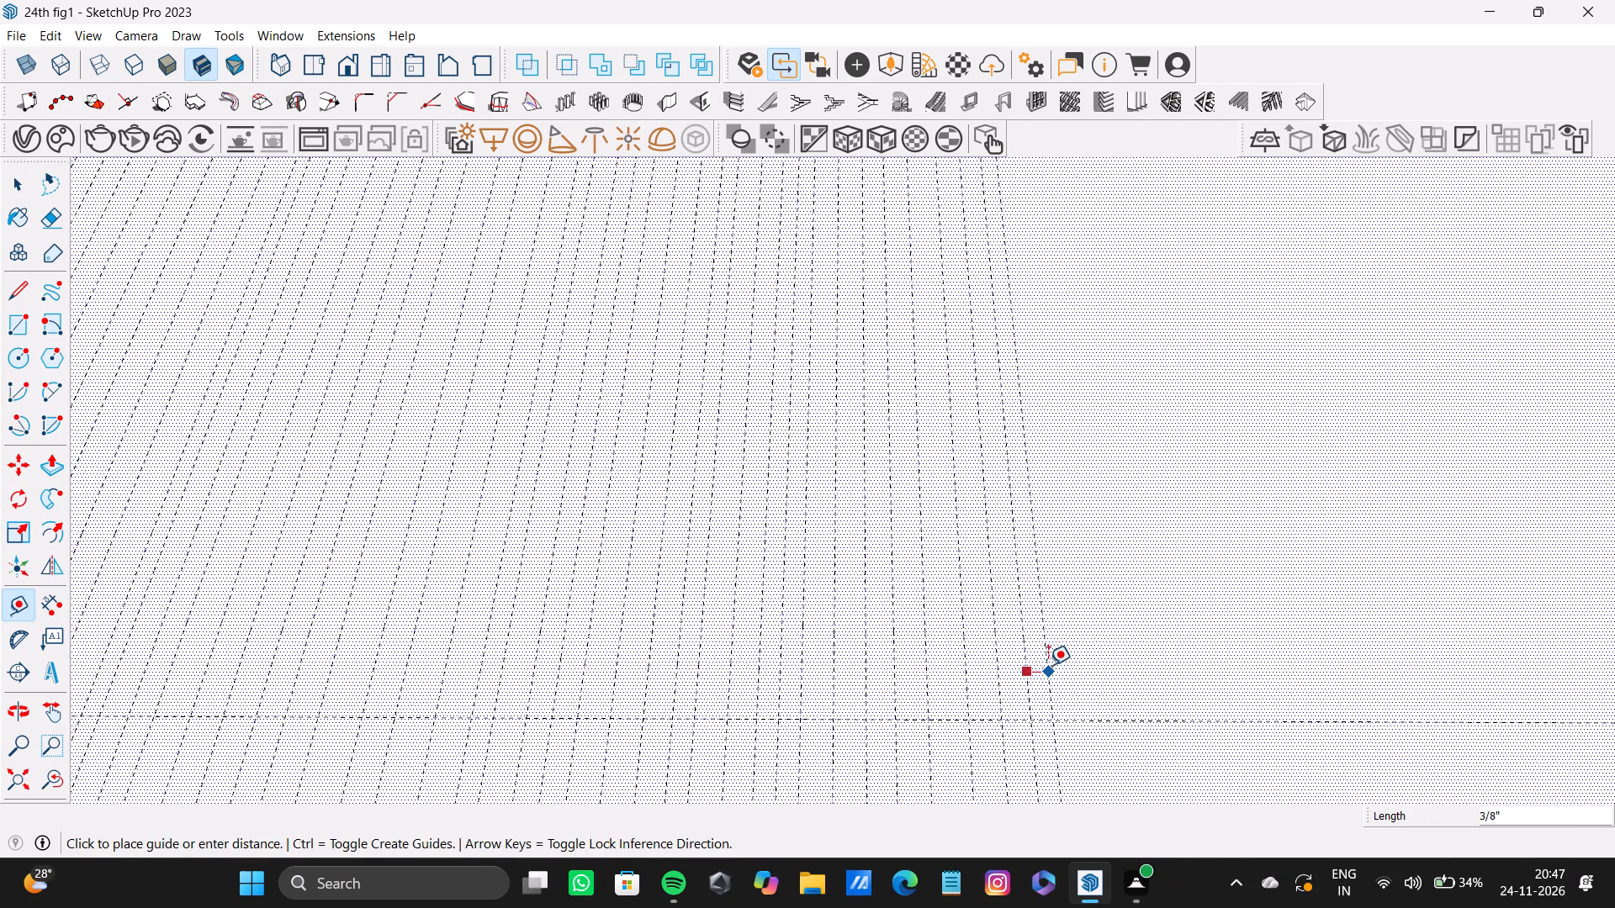
{"action": "left_click", "coordinate": [1050, 665]}
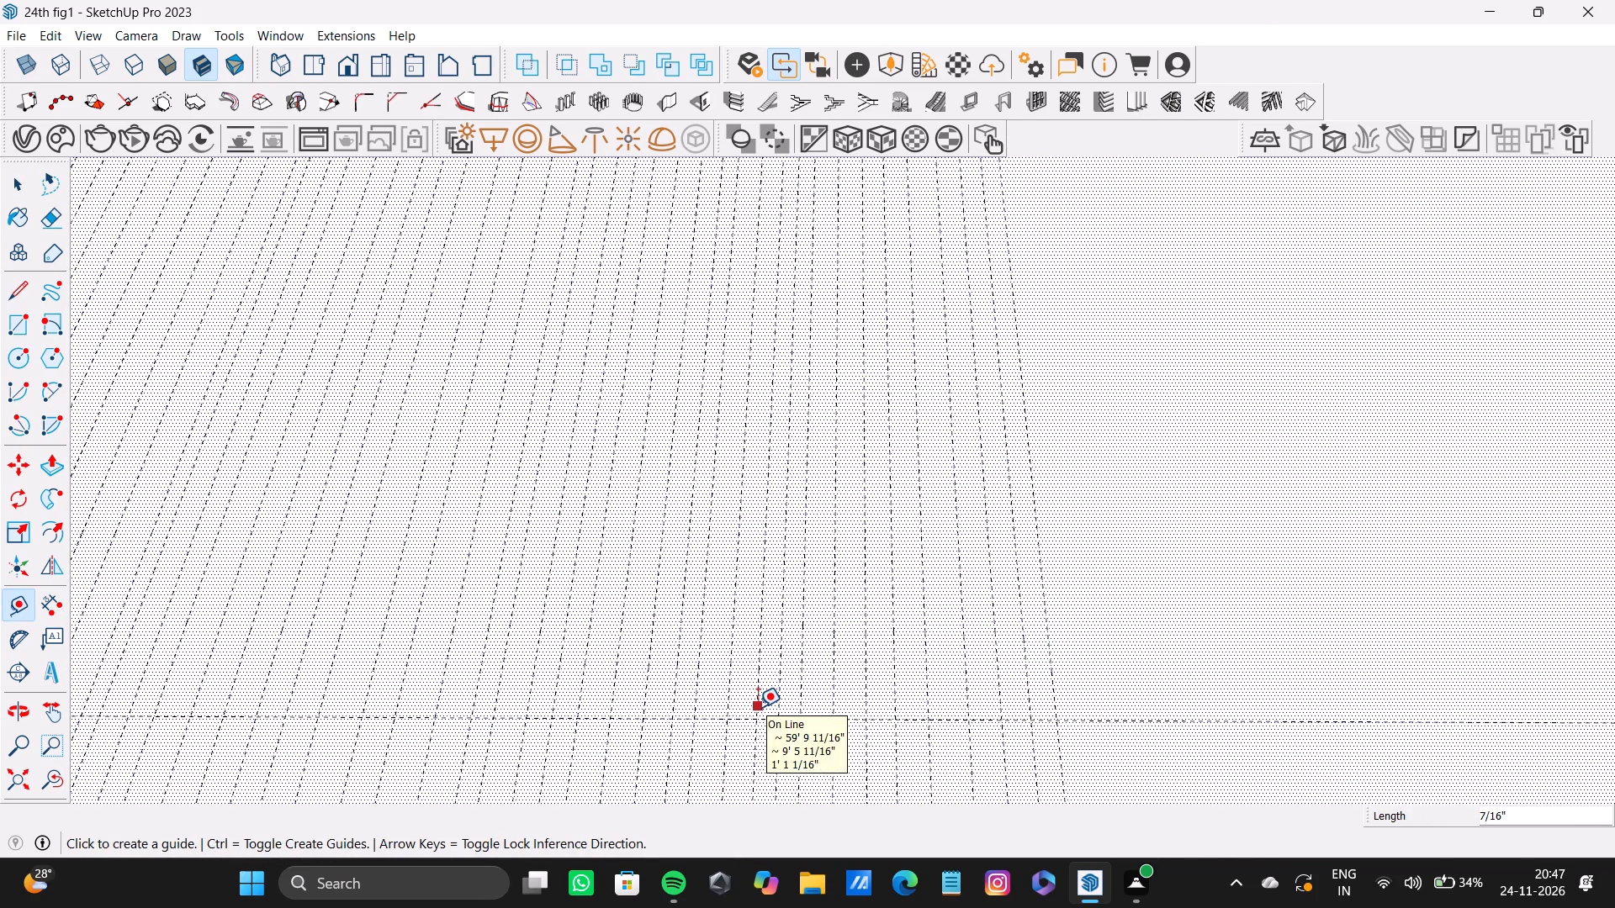
{"action": "left_click", "coordinate": [1056, 678]}
{"action": "left_click", "coordinate": [1078, 681]}
{"action": "left_click_drag", "start_coordinate": [1078, 681], "coordinate": [1086, 681]}
{"action": "double_click", "coordinate": [1109, 682]}
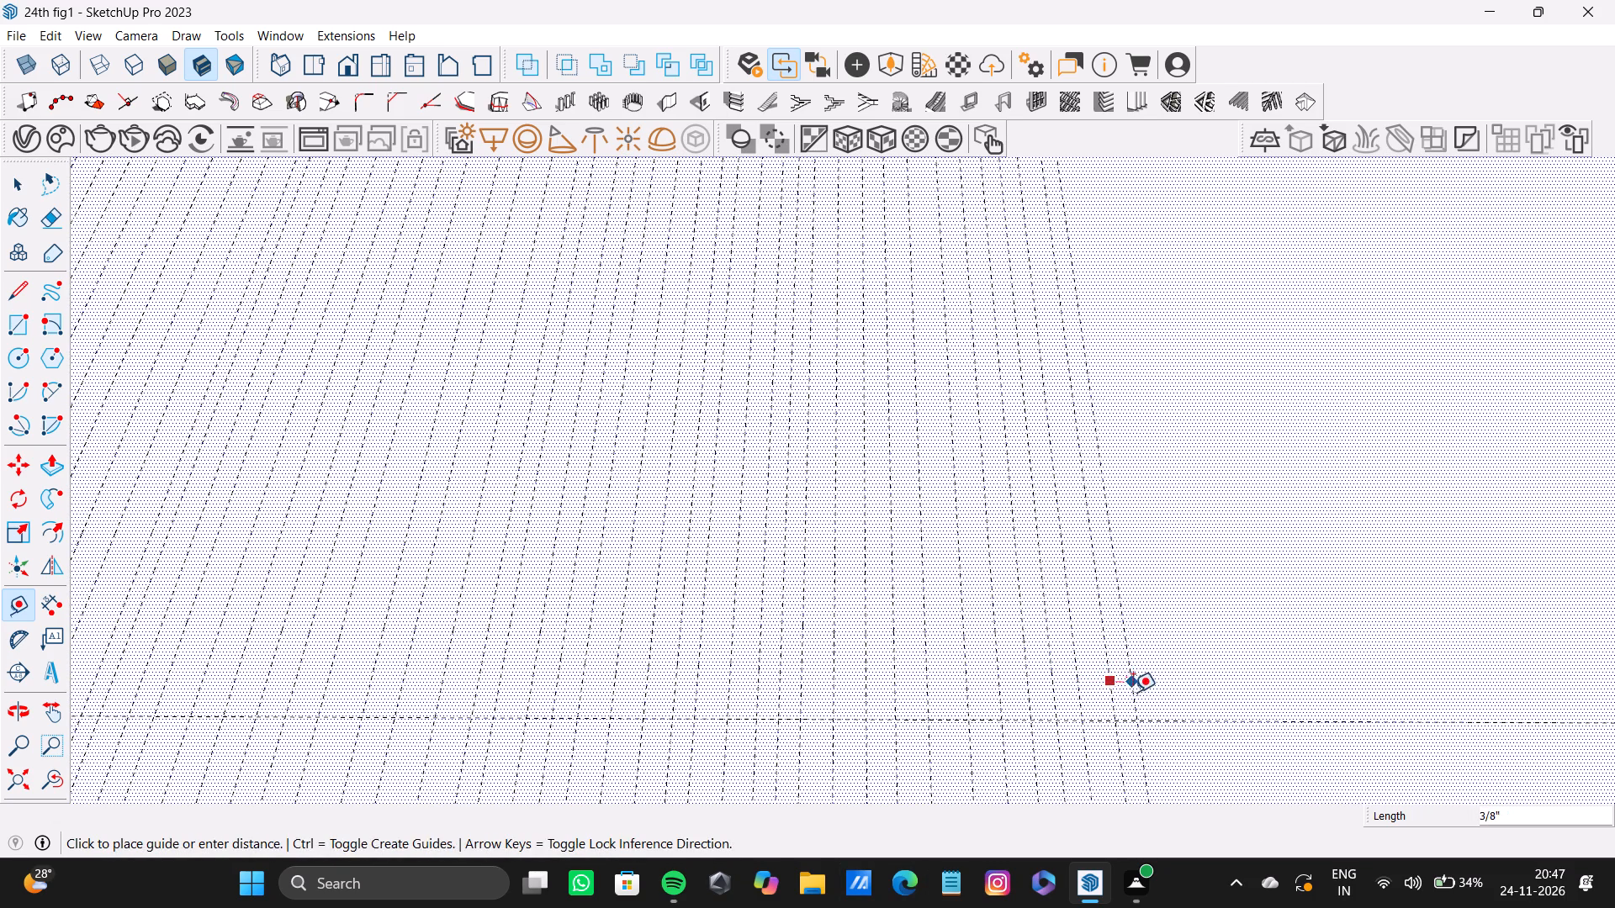
{"action": "double_click", "coordinate": [1125, 685]}
{"action": "double_click", "coordinate": [1156, 684]}
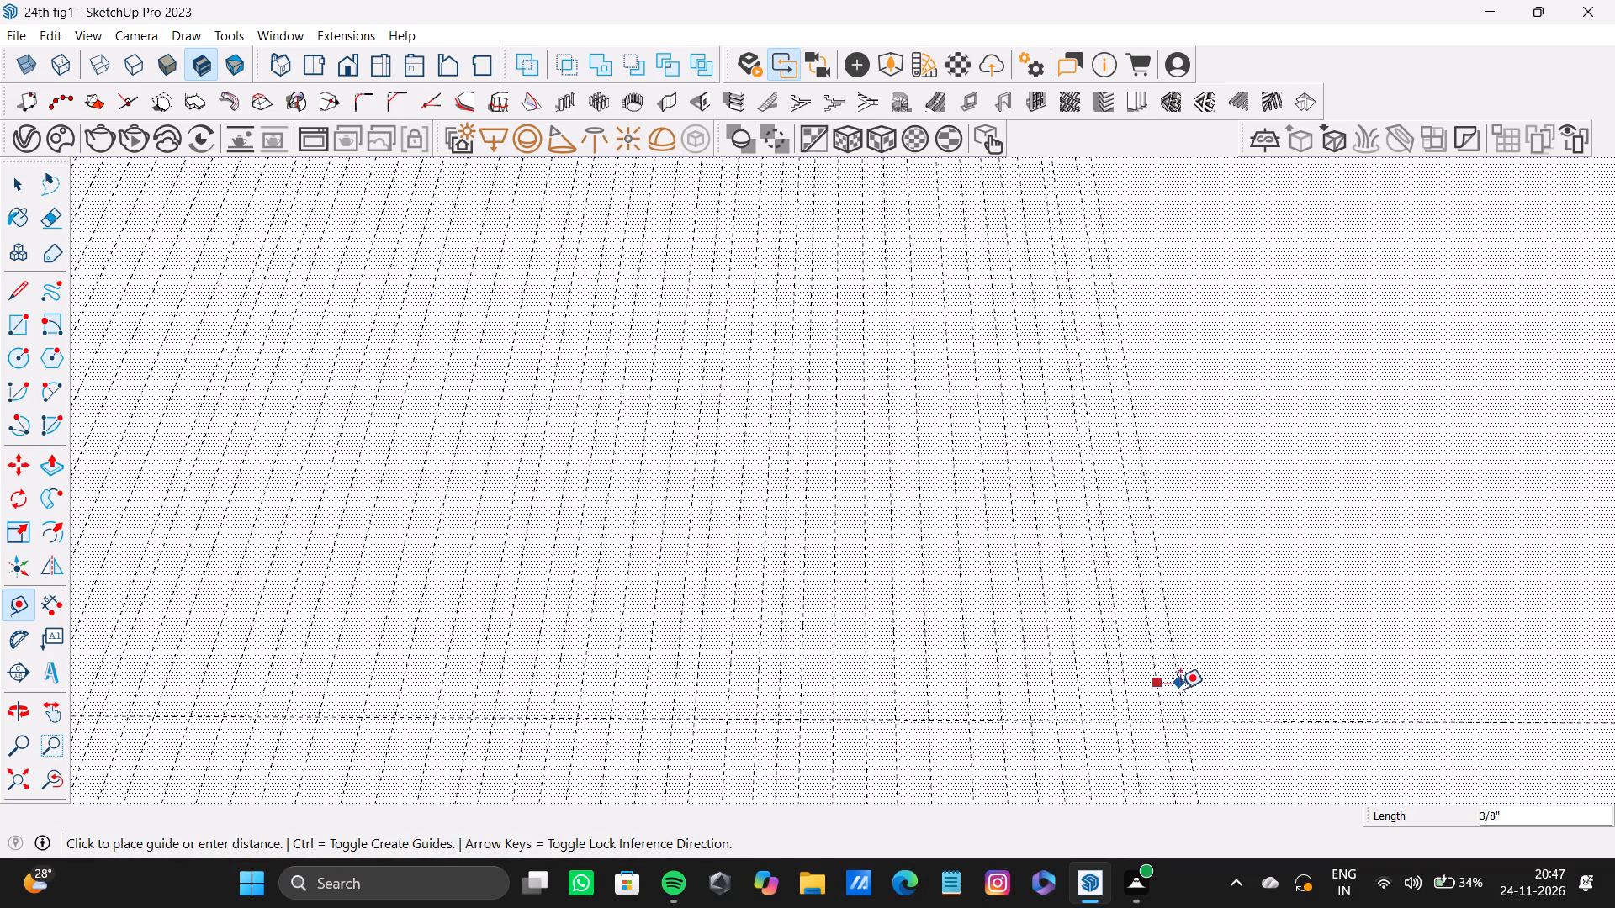
{"action": "left_click", "coordinate": [1180, 689]}
{"action": "left_click", "coordinate": [1197, 684]}
{"action": "key", "text": "space"}
Continue the dense row with six more lengthwise guides past the outermost one, each offset about 1/2" from the previous.
{"action": "key", "text": "t"}
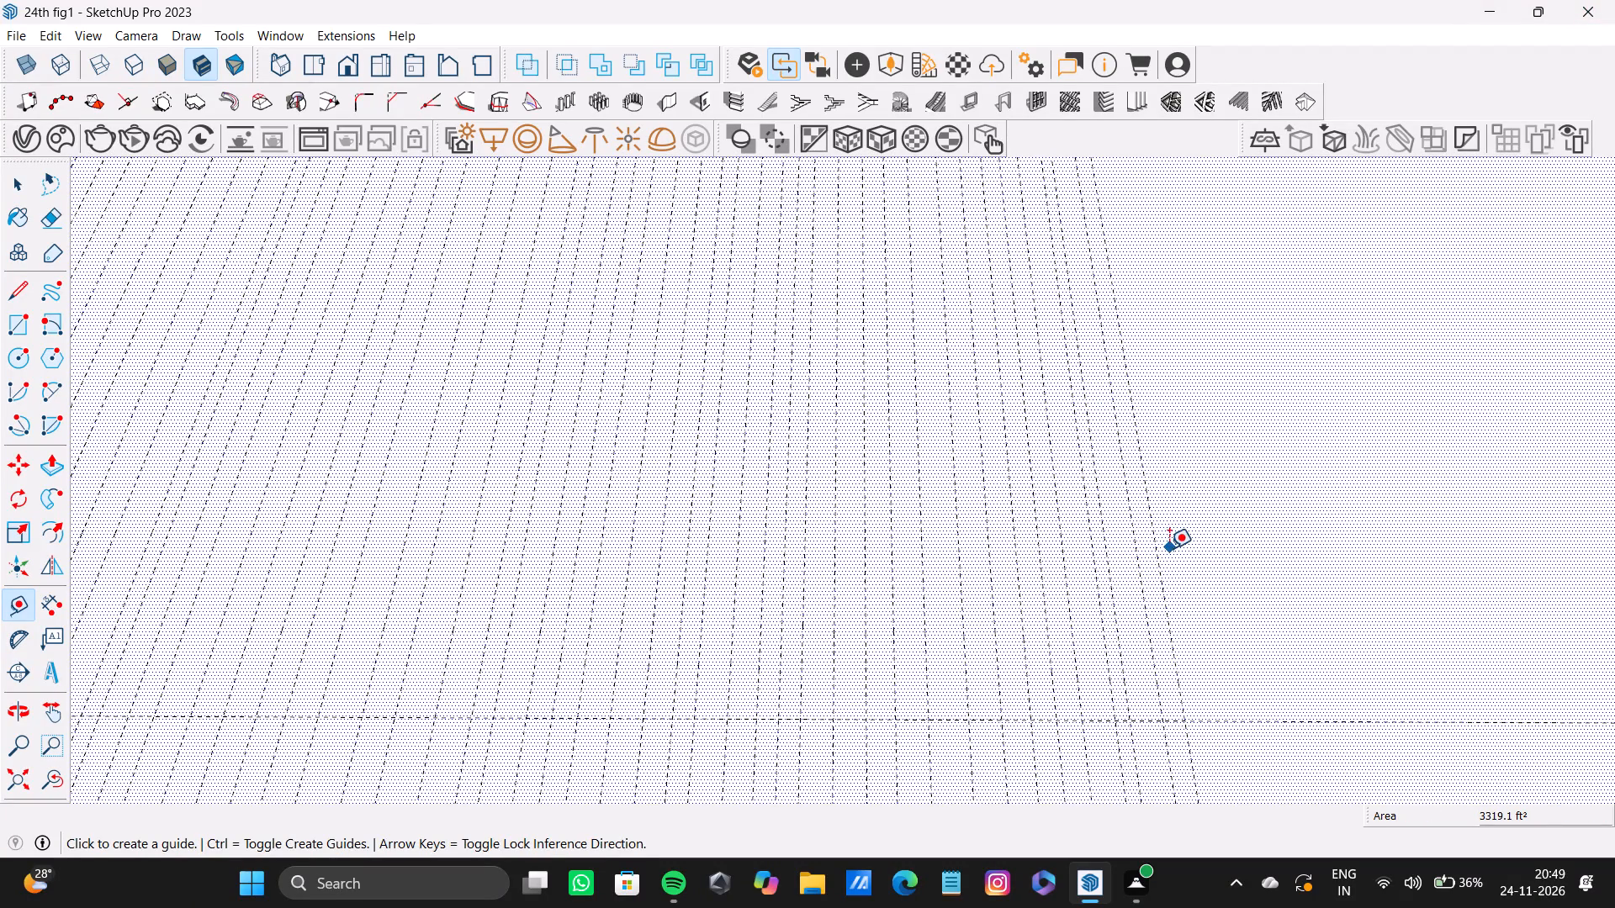
{"action": "left_click_drag", "start_coordinate": [1158, 560], "coordinate": [1174, 560]}
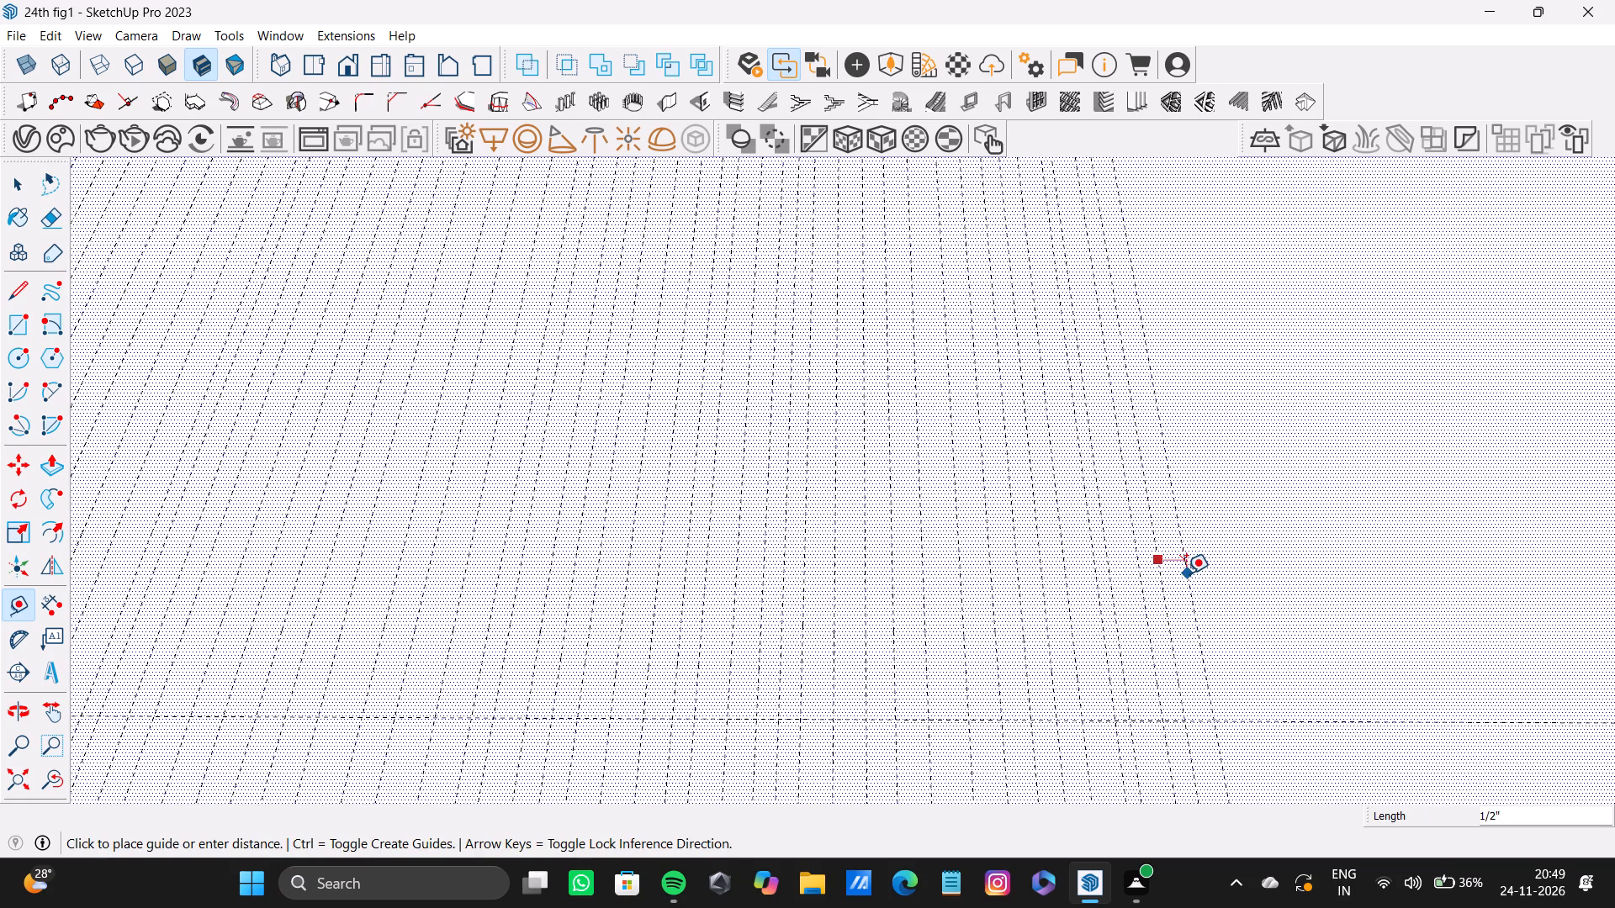
{"action": "left_click", "coordinate": [1186, 573]}
{"action": "left_click_drag", "start_coordinate": [1185, 574], "coordinate": [1242, 563]}
{"action": "left_click", "coordinate": [1215, 563]}
{"action": "left_click_drag", "start_coordinate": [1215, 563], "coordinate": [1240, 562]}
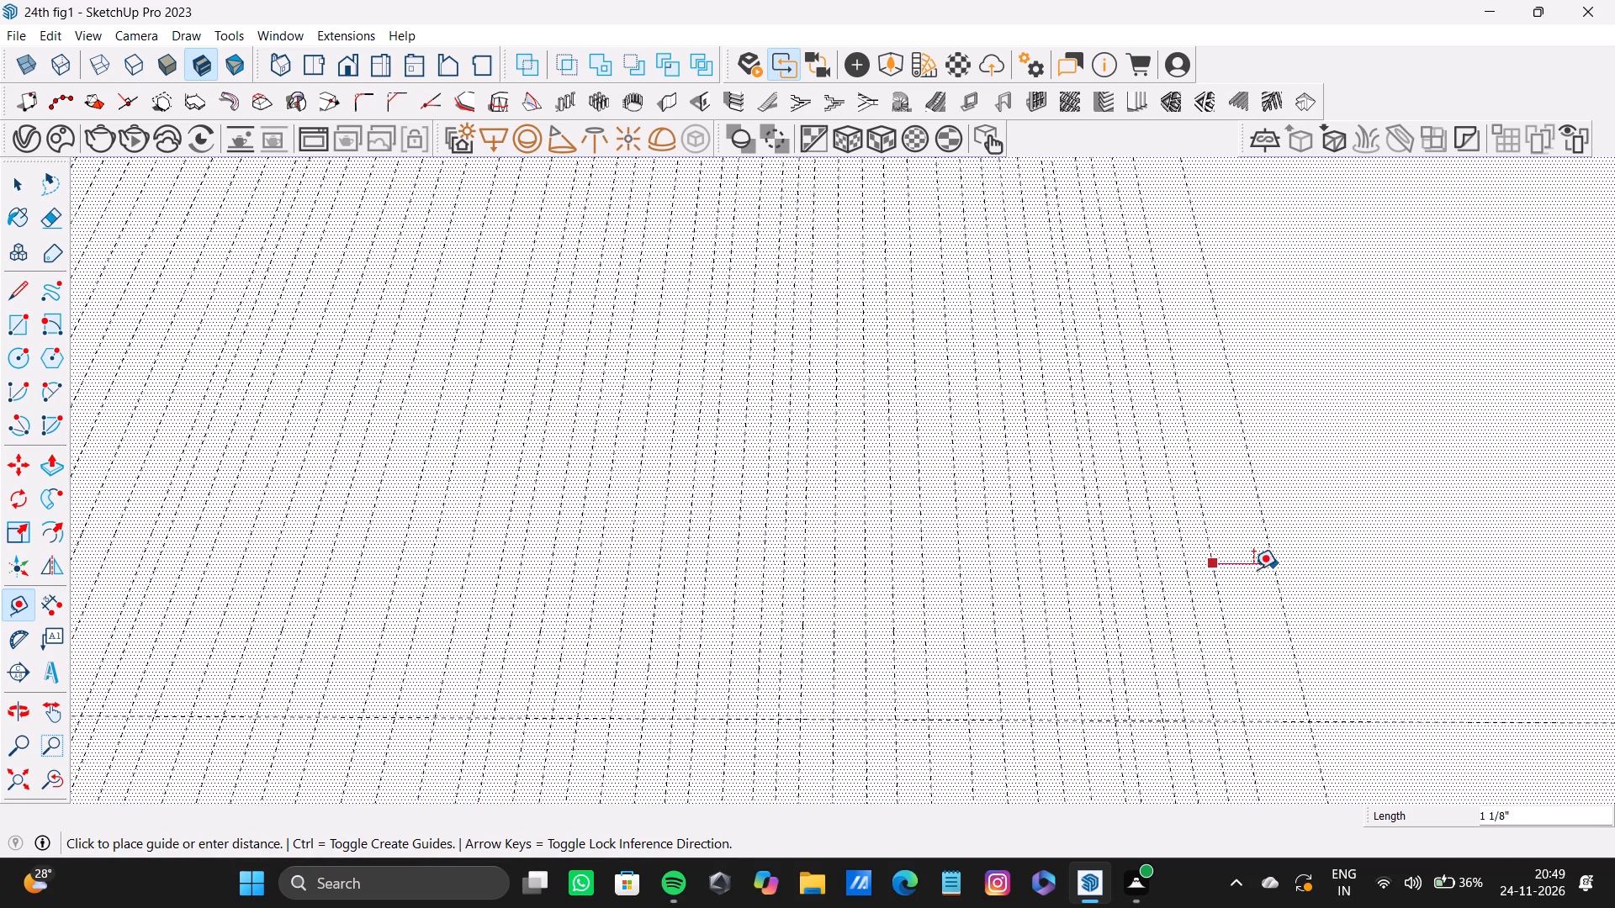
{"action": "left_click", "coordinate": [1242, 580]}
{"action": "left_click_drag", "start_coordinate": [1242, 580], "coordinate": [1269, 581]}
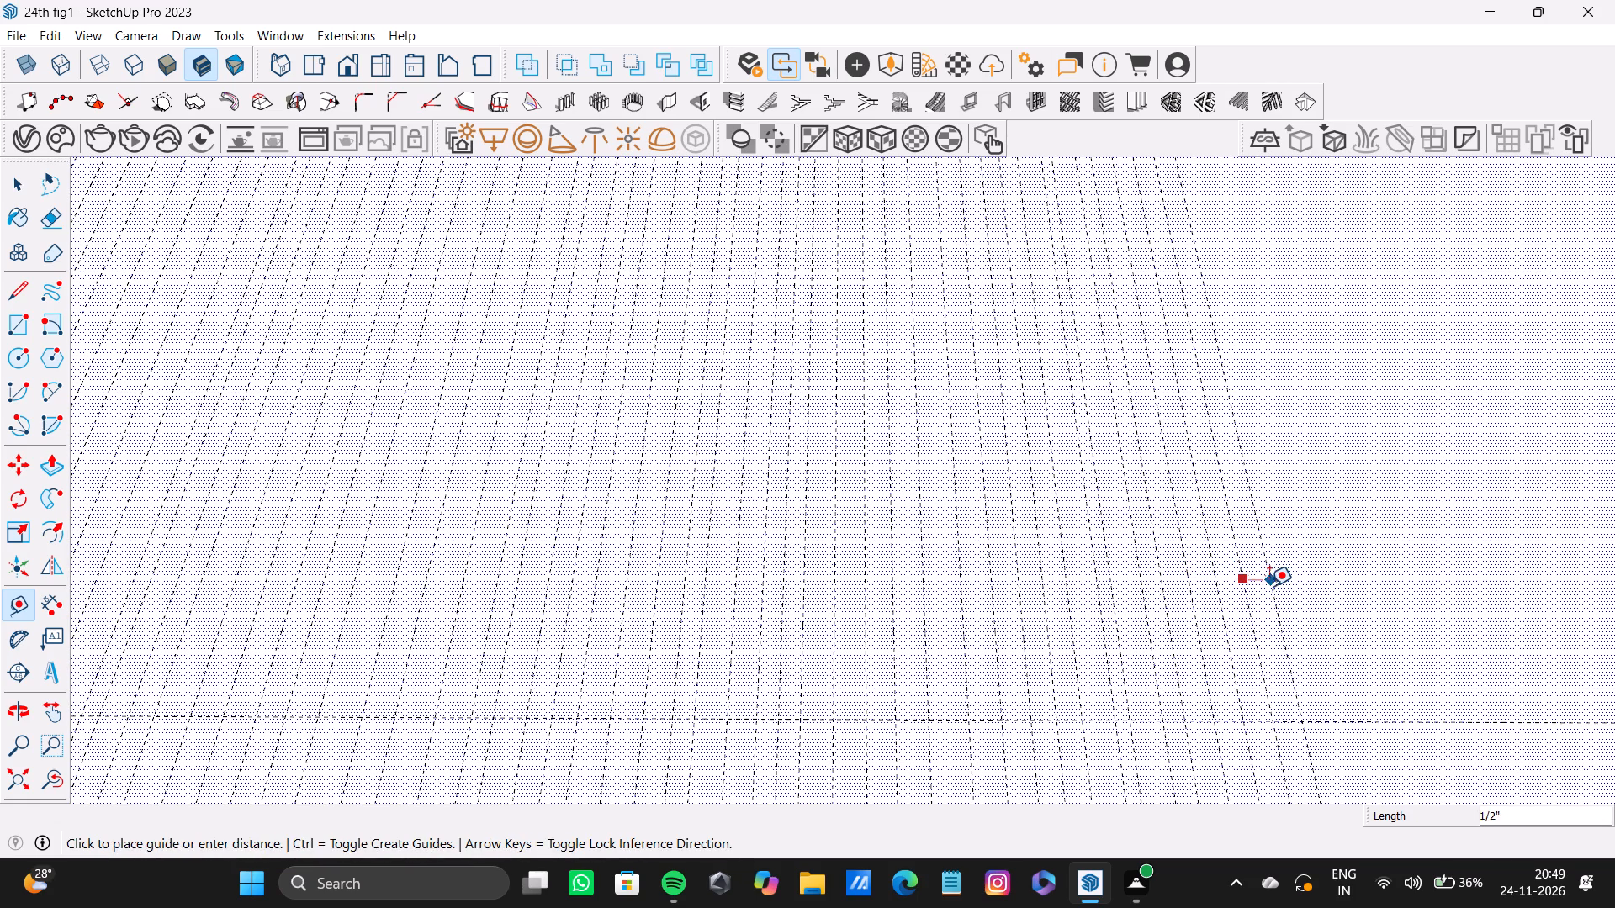
{"action": "left_click", "coordinate": [1269, 586]}
{"action": "left_click_drag", "start_coordinate": [1269, 586], "coordinate": [1294, 583]}
{"action": "left_click", "coordinate": [1295, 578]}
{"action": "left_click_drag", "start_coordinate": [1295, 578], "coordinate": [1324, 577]}
{"action": "left_click", "coordinate": [1321, 577]}
Place seven further lengthwise guides outward across the still-empty part of the slab, roughly 7/16" to 1/2" apart.
{"action": "left_click_drag", "start_coordinate": [1320, 577], "coordinate": [1337, 574]}
{"action": "left_click", "coordinate": [1343, 574]}
{"action": "left_click_drag", "start_coordinate": [1344, 574], "coordinate": [1384, 573]}
{"action": "left_click", "coordinate": [1368, 578]}
{"action": "left_click_drag", "start_coordinate": [1368, 578], "coordinate": [1392, 578]}
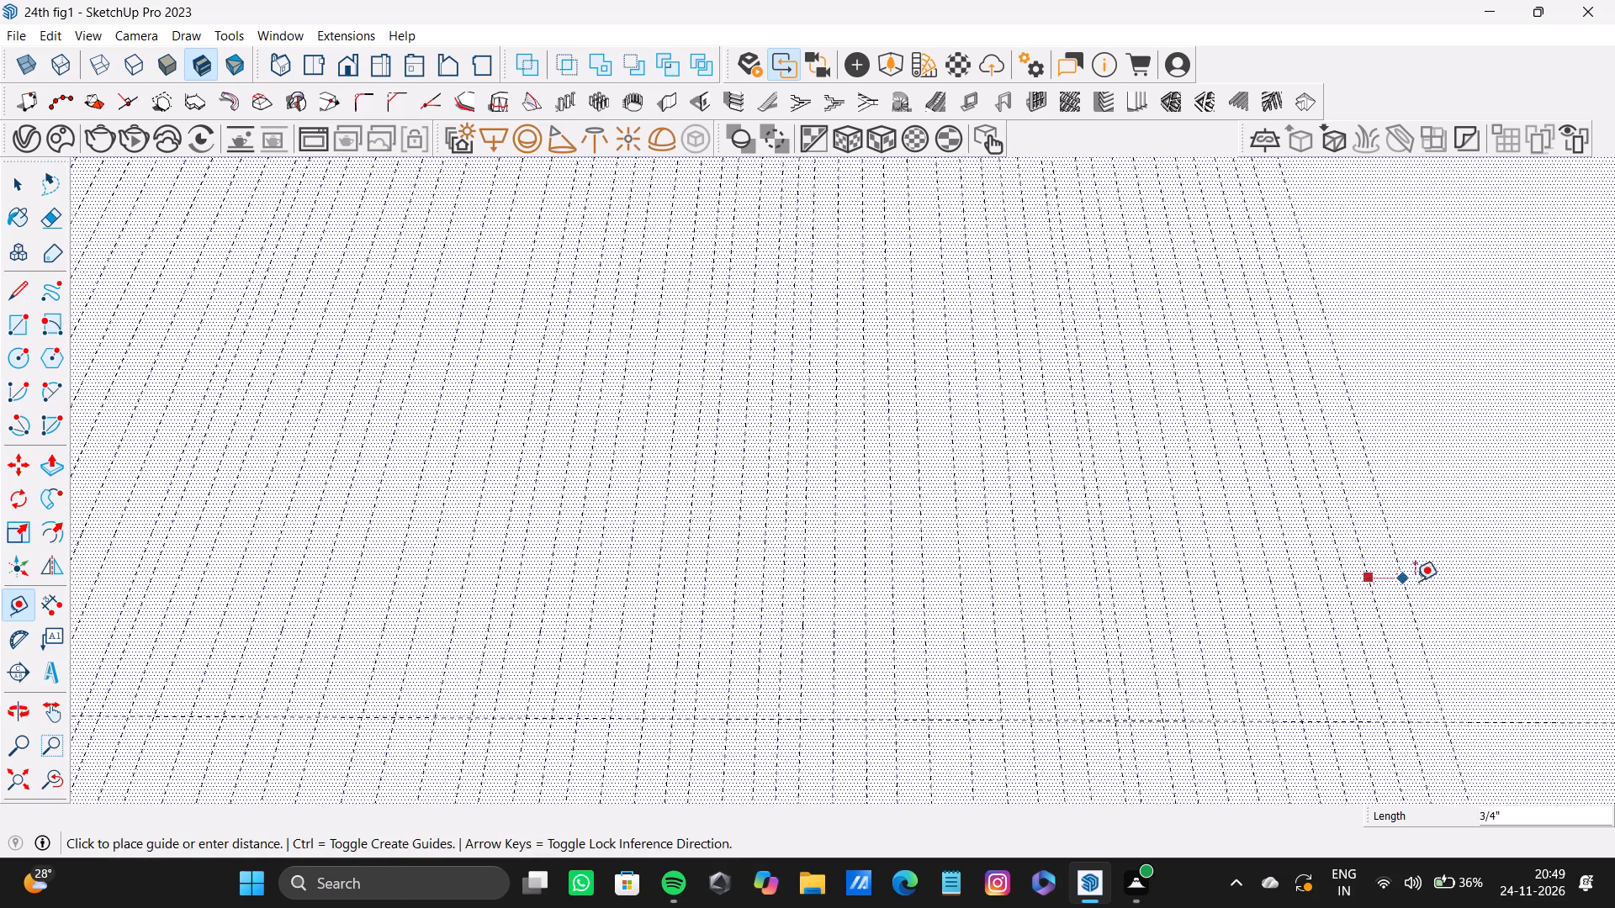
{"action": "left_click", "coordinate": [1391, 580]}
{"action": "left_click_drag", "start_coordinate": [1391, 579], "coordinate": [1403, 579]}
{"action": "left_click", "coordinate": [1420, 581]}
{"action": "left_click_drag", "start_coordinate": [1420, 582], "coordinate": [1427, 583]}
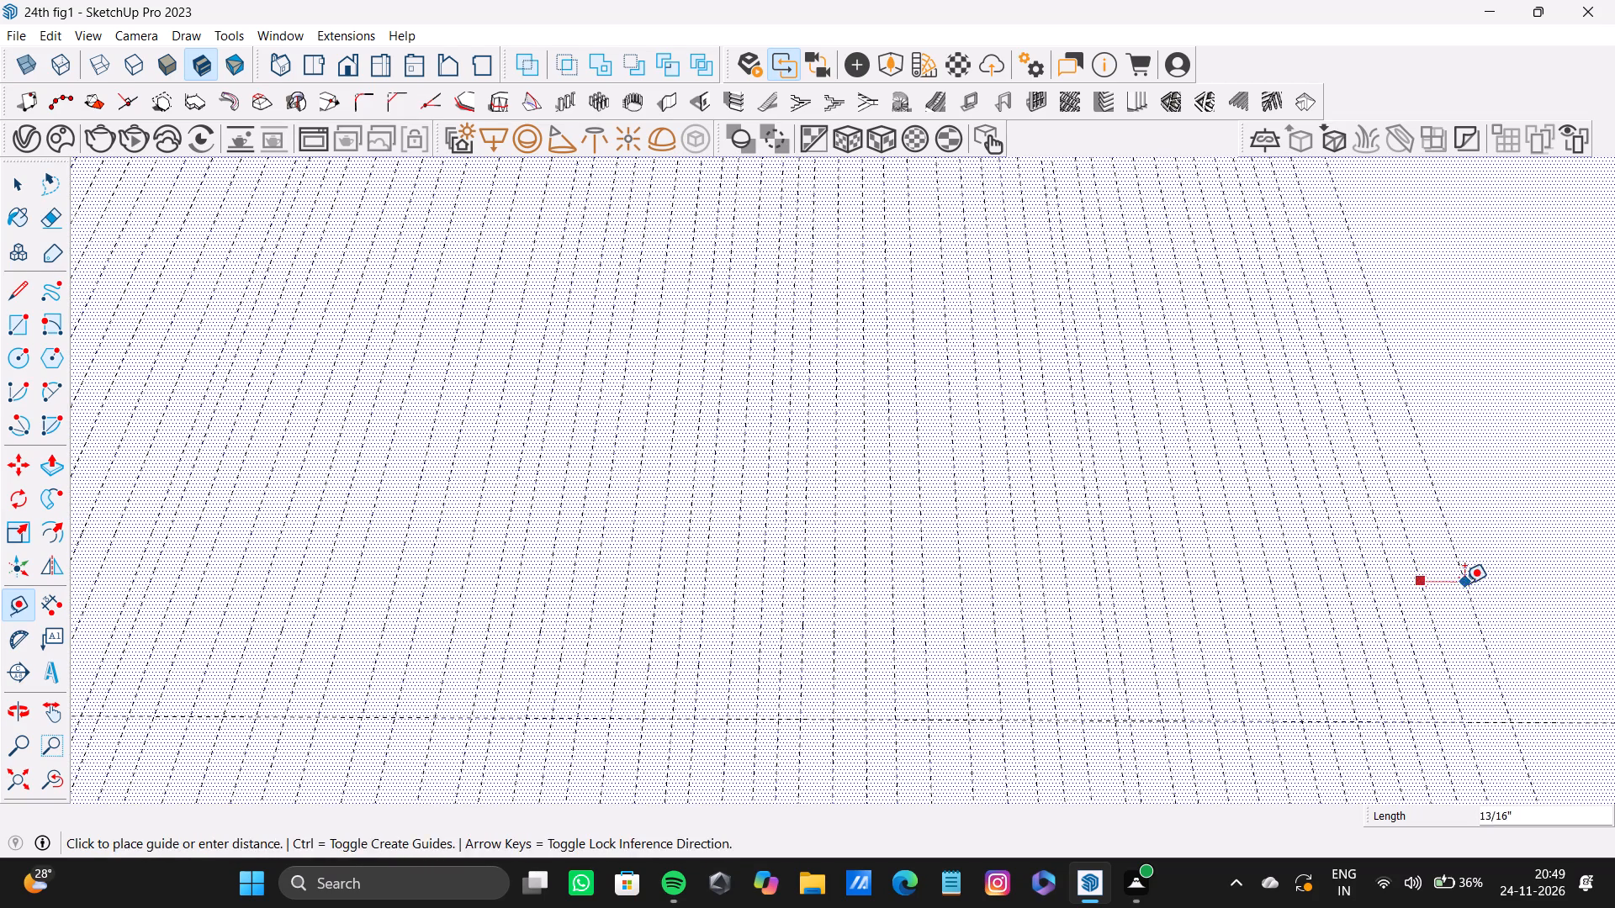
{"action": "double_click", "coordinate": [1443, 588]}
{"action": "double_click", "coordinate": [1472, 590]}
{"action": "left_click", "coordinate": [1495, 589]}
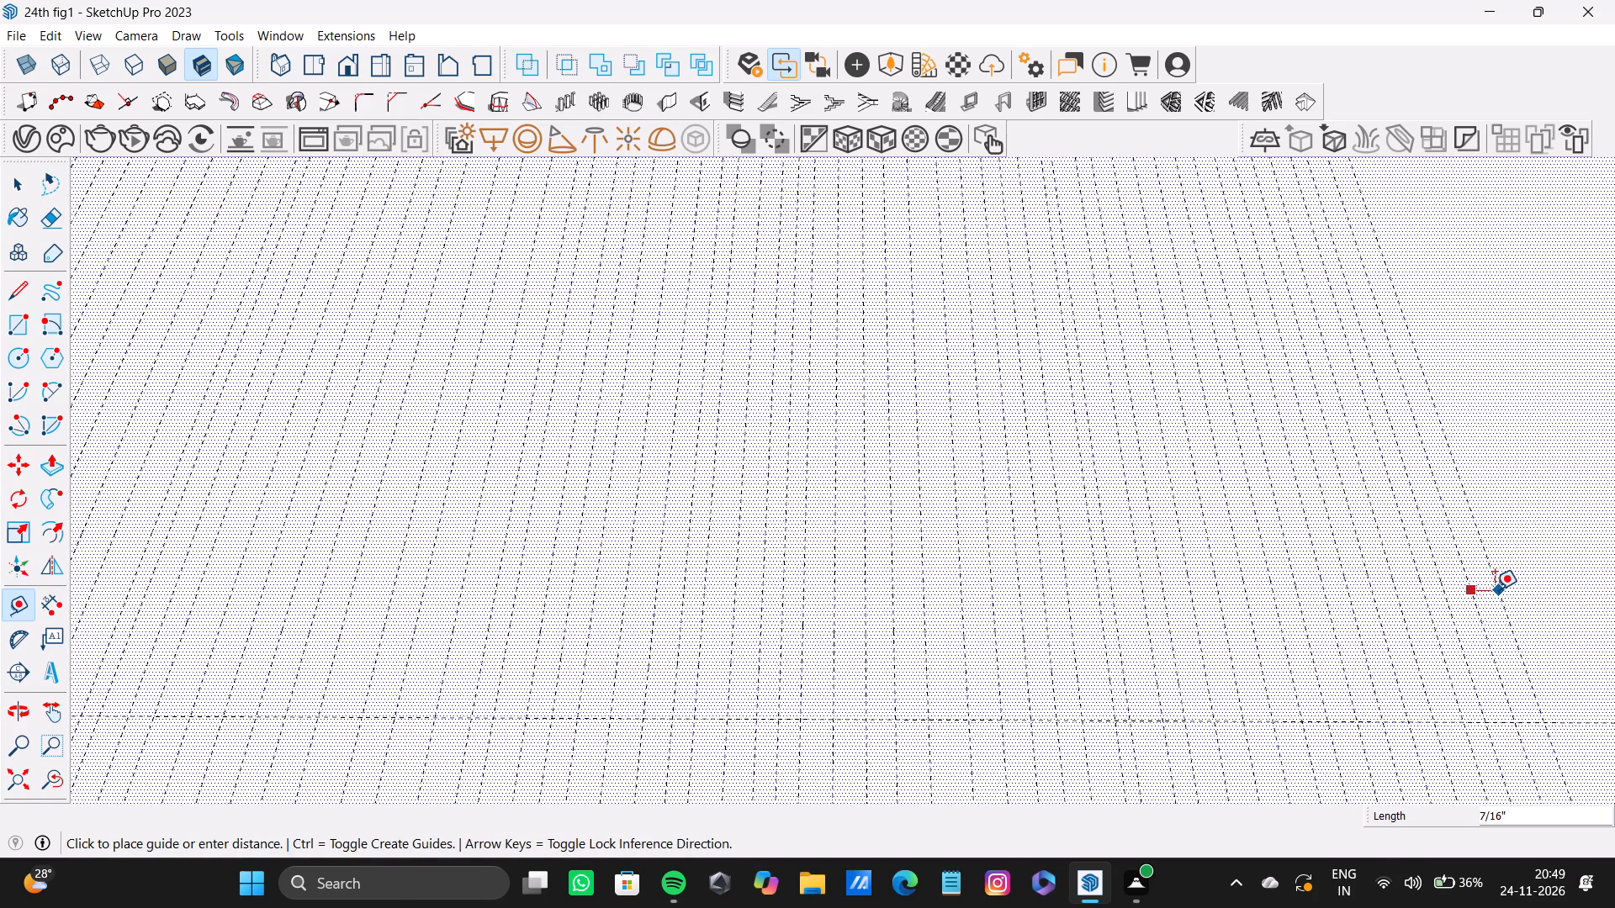
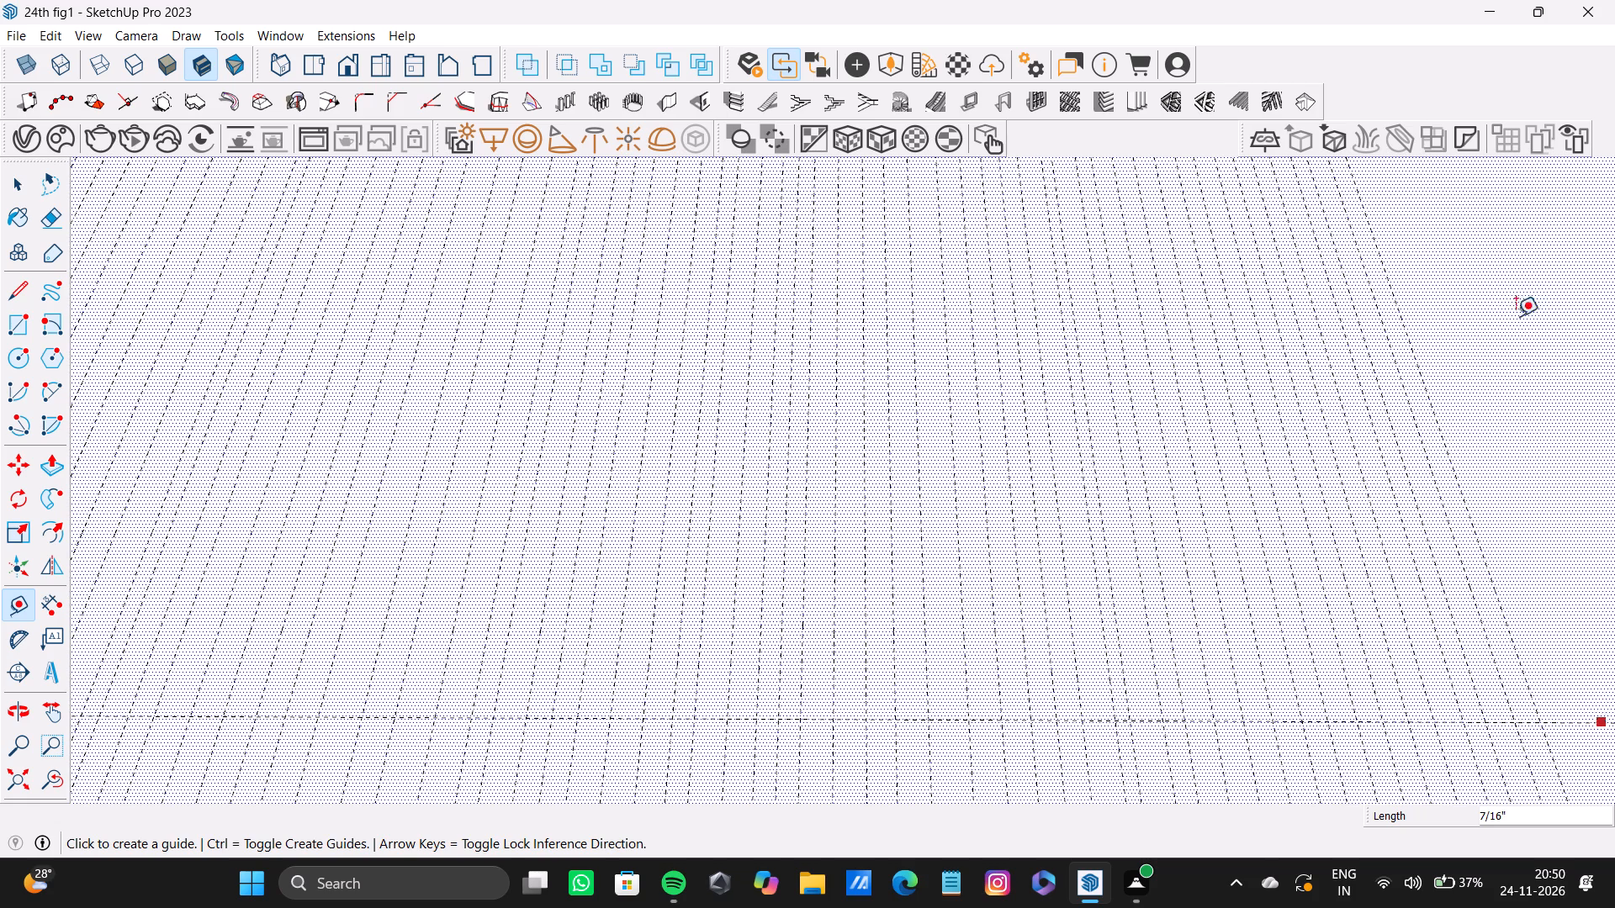
Add six lengthwise guides past the outermost dense guide into the neighbouring wide gap, spaced roughly 3/8" to 1/2" apart.
{"action": "scroll", "coordinate": [538, 529], "scroll_direction": "down", "scroll_amount": 11}
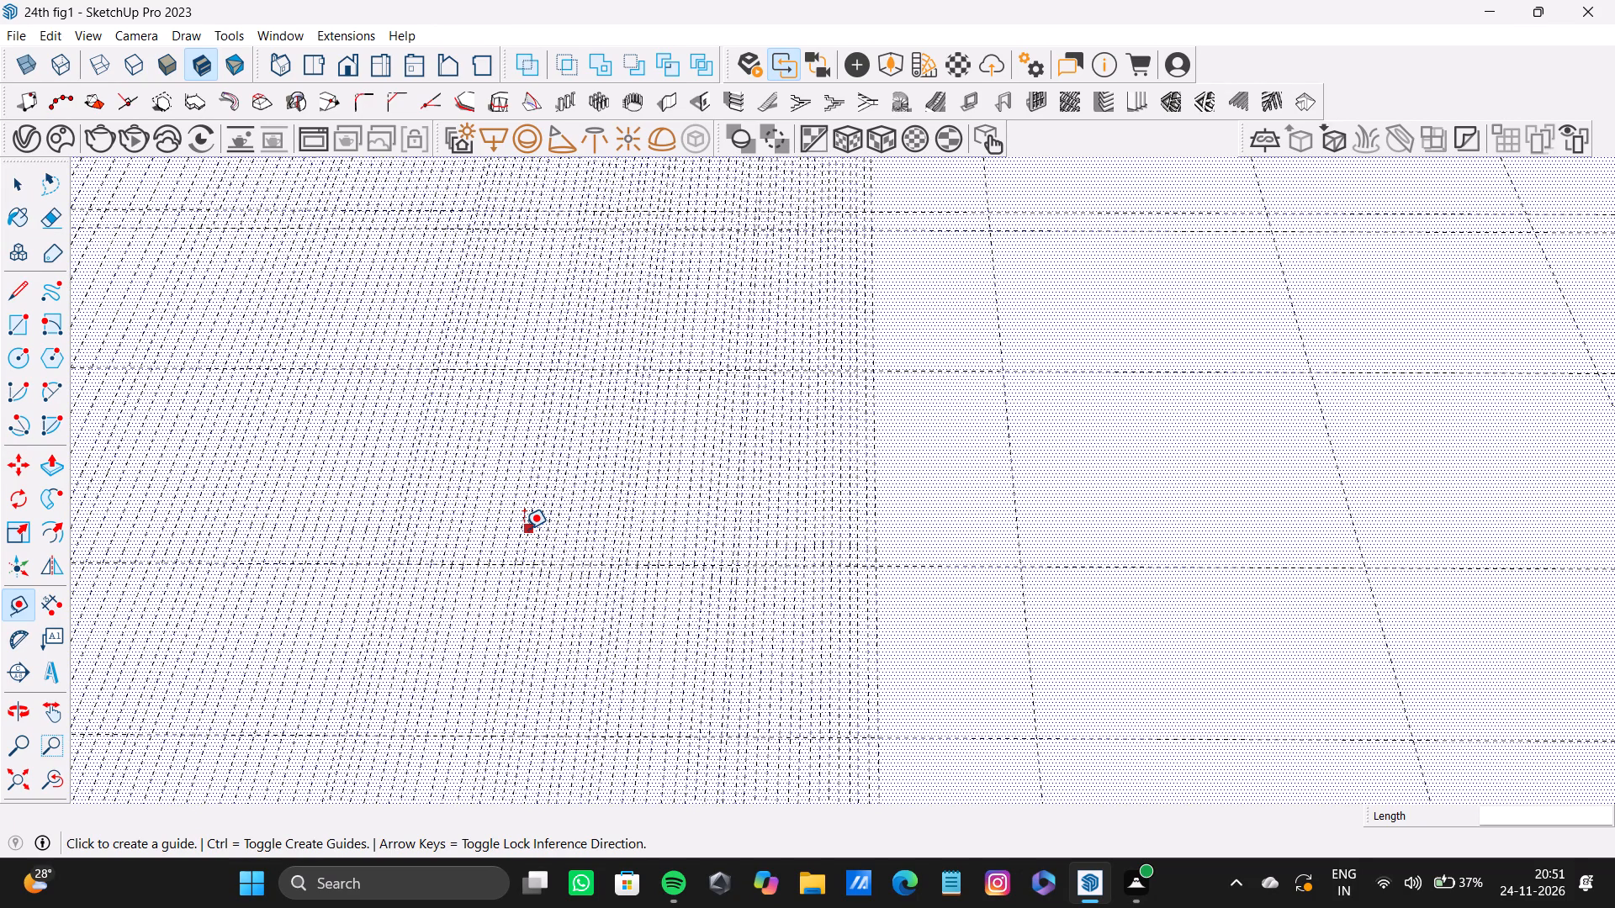
{"action": "scroll", "coordinate": [590, 520], "scroll_direction": "down", "scroll_amount": 4}
{"action": "middle_click_drag", "start_coordinate": [638, 507], "coordinate": [508, 462], "text": "shift"}
{"action": "scroll", "coordinate": [701, 510], "scroll_direction": "up", "scroll_amount": 3}
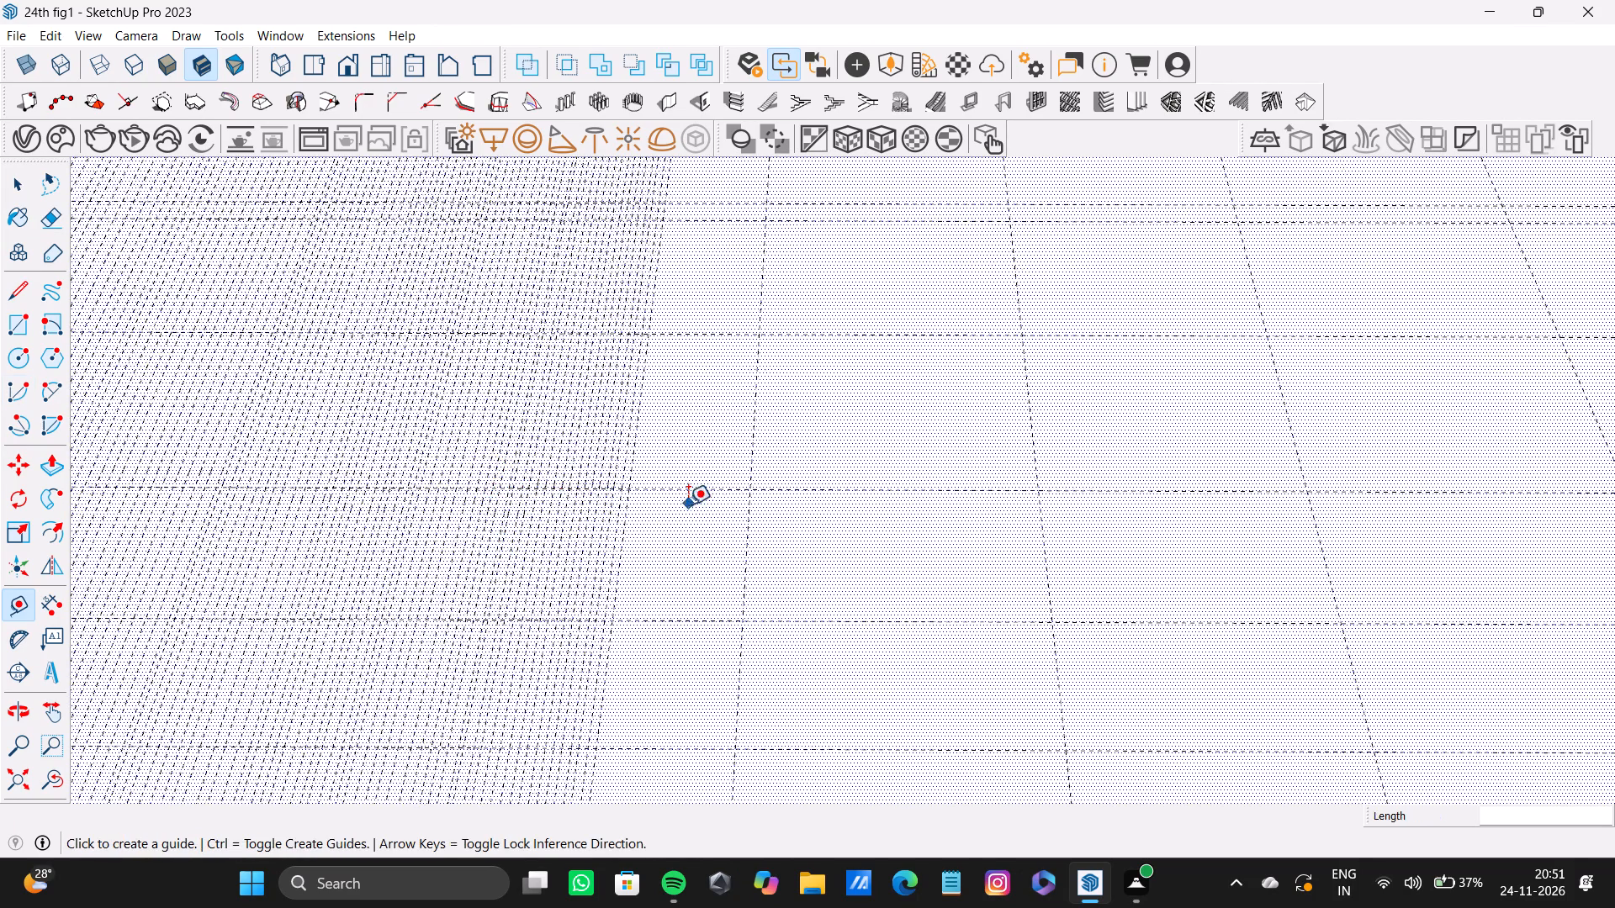
{"action": "scroll", "coordinate": [610, 467], "scroll_direction": "up", "scroll_amount": 14}
{"action": "left_click", "coordinate": [655, 459]}
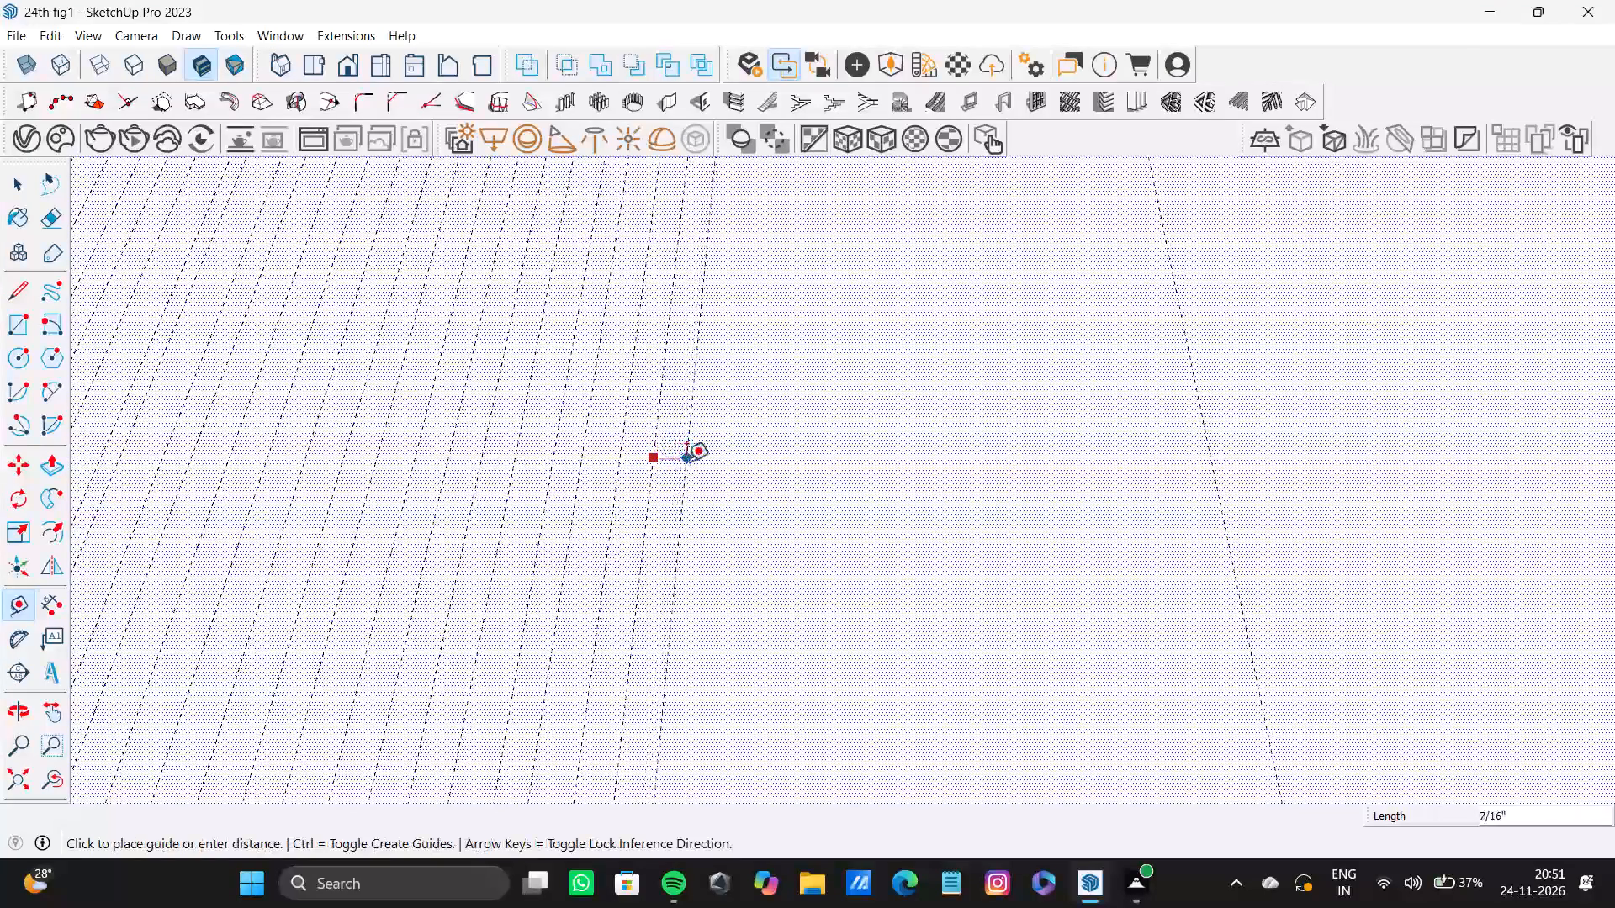
{"action": "double_click", "coordinate": [684, 462]}
{"action": "double_click", "coordinate": [710, 477]}
{"action": "double_click", "coordinate": [739, 487]}
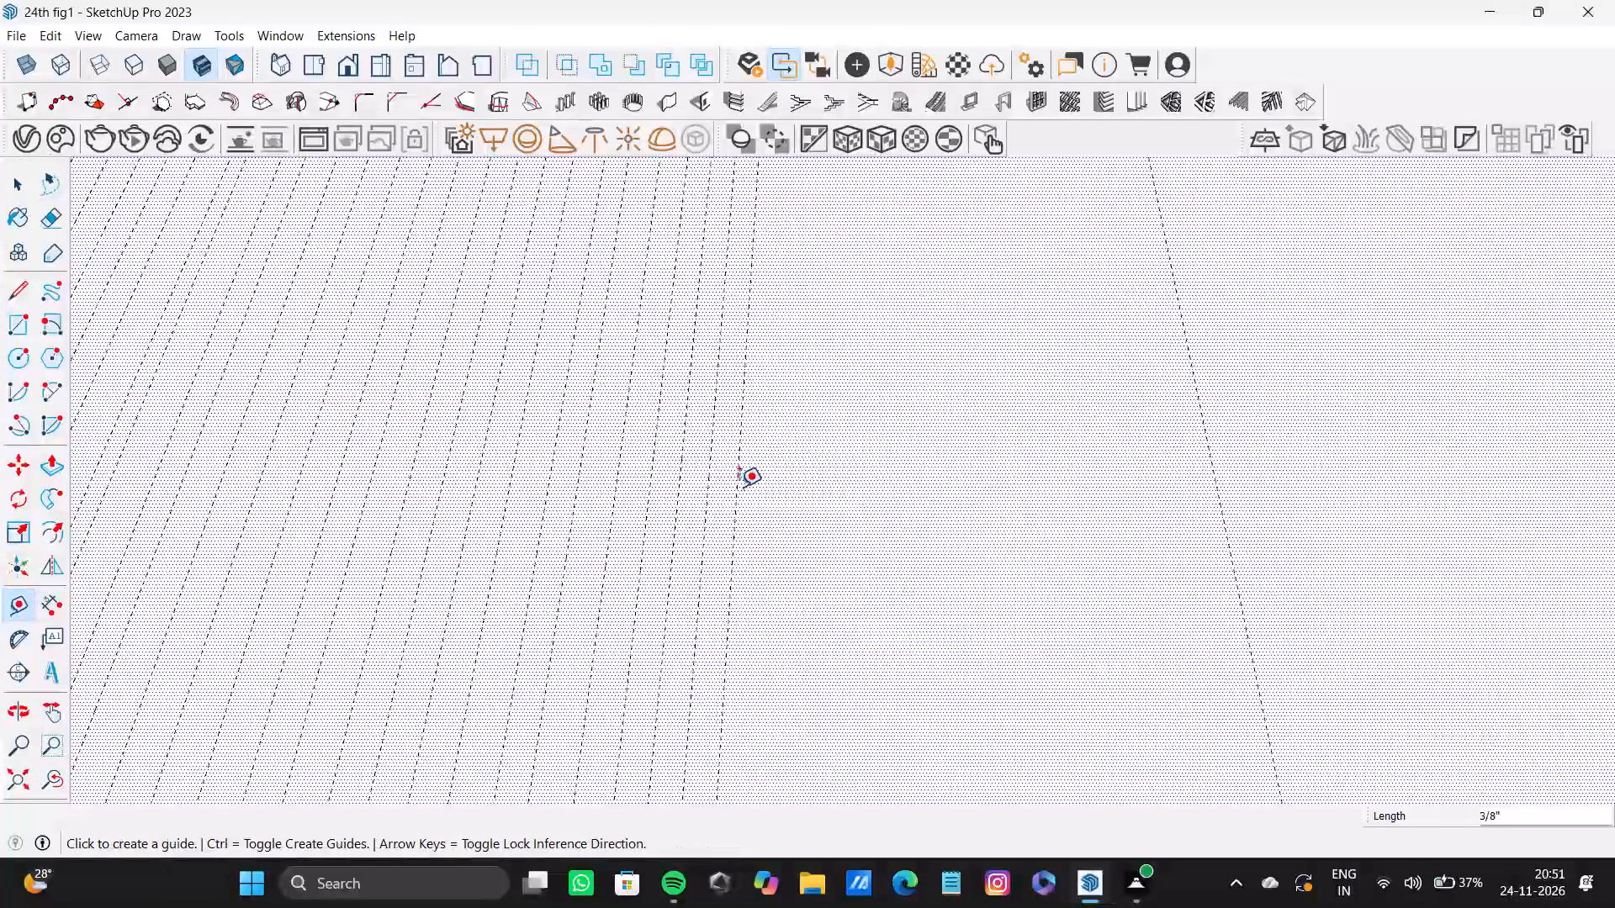
{"action": "double_click", "coordinate": [769, 497]}
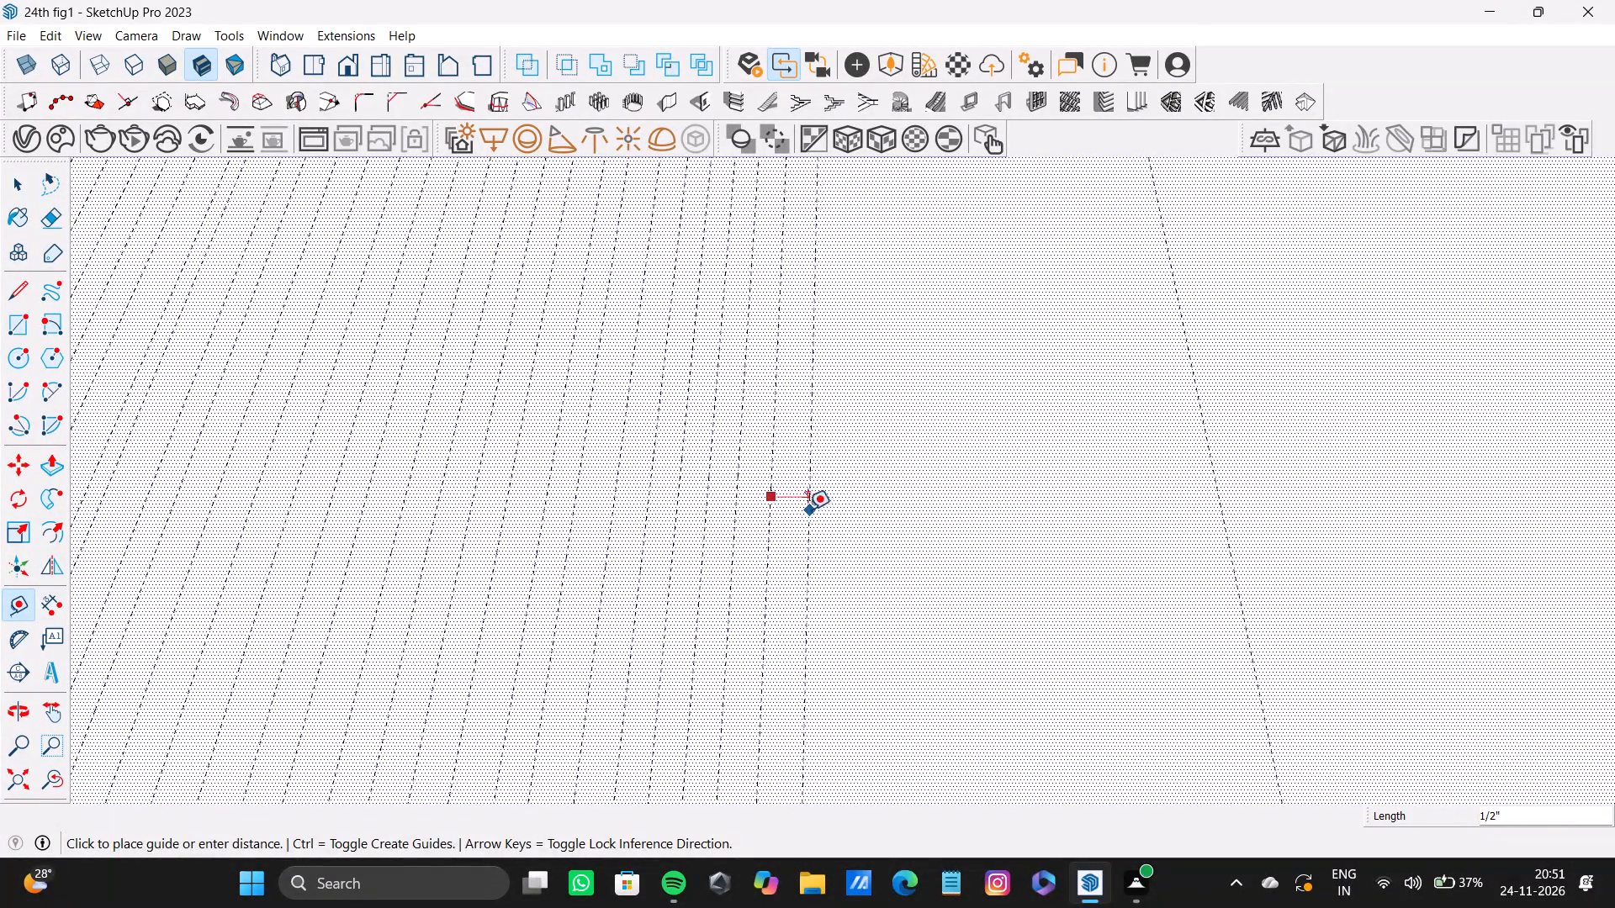
{"action": "double_click", "coordinate": [807, 509]}
{"action": "double_click", "coordinate": [836, 512]}
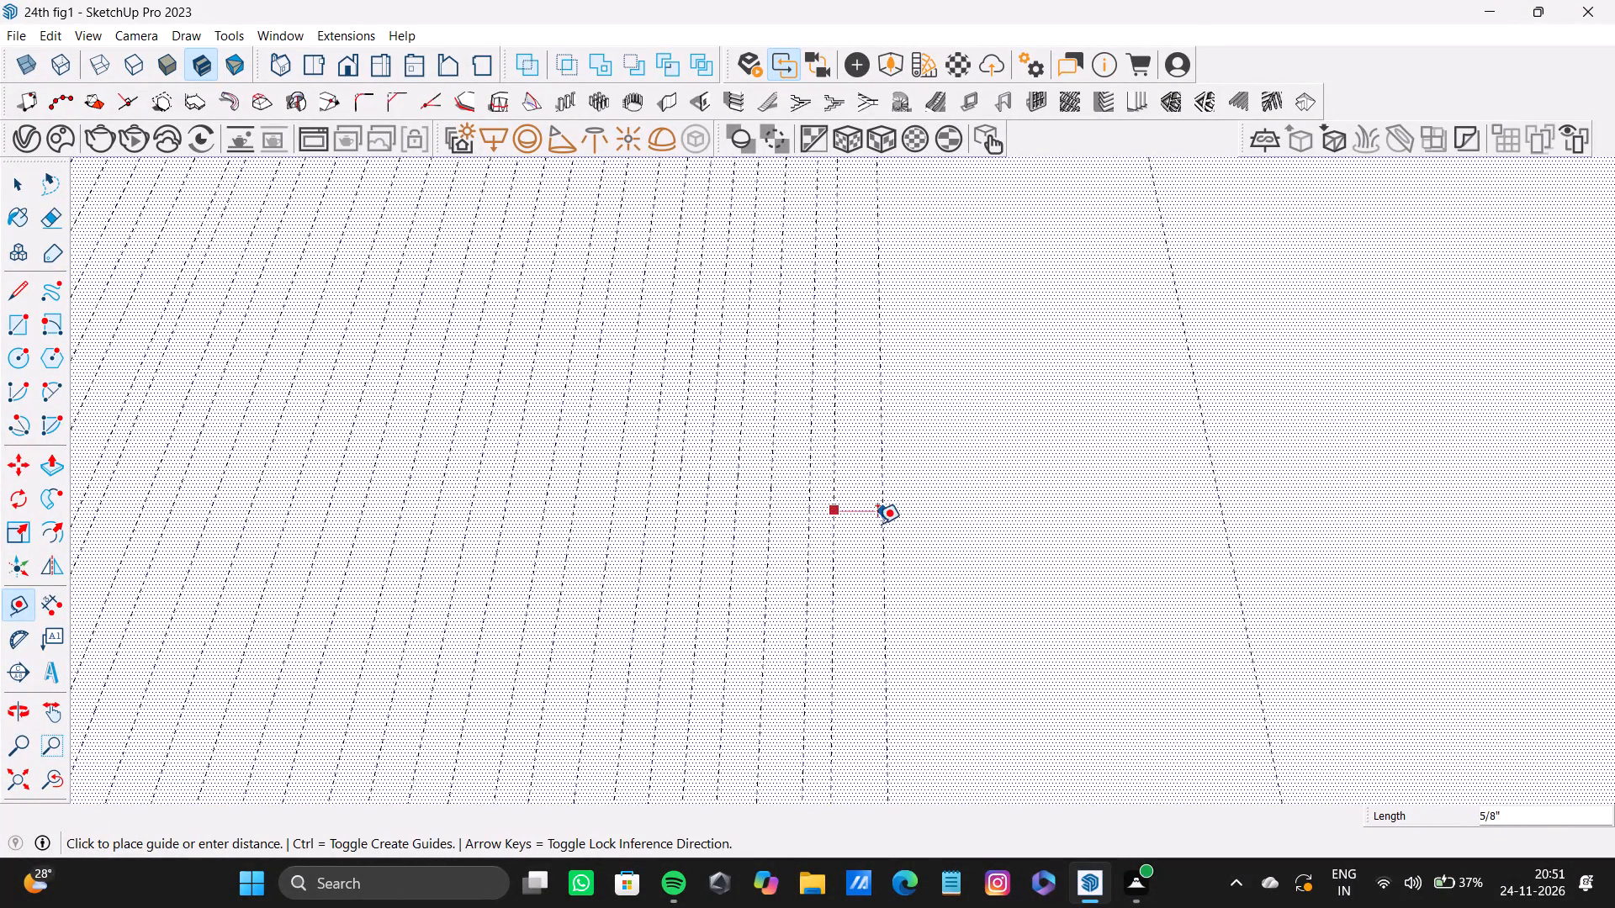
Continue the dense row with six more lengthwise guides across the same gap, each offset about 1/2" from the previous.
{"action": "double_click", "coordinate": [866, 525]}
{"action": "double_click", "coordinate": [897, 540]}
{"action": "left_click", "coordinate": [929, 553]}
{"action": "left_click_drag", "start_coordinate": [929, 554], "coordinate": [939, 559]}
{"action": "double_click", "coordinate": [960, 562]}
{"action": "double_click", "coordinate": [998, 573]}
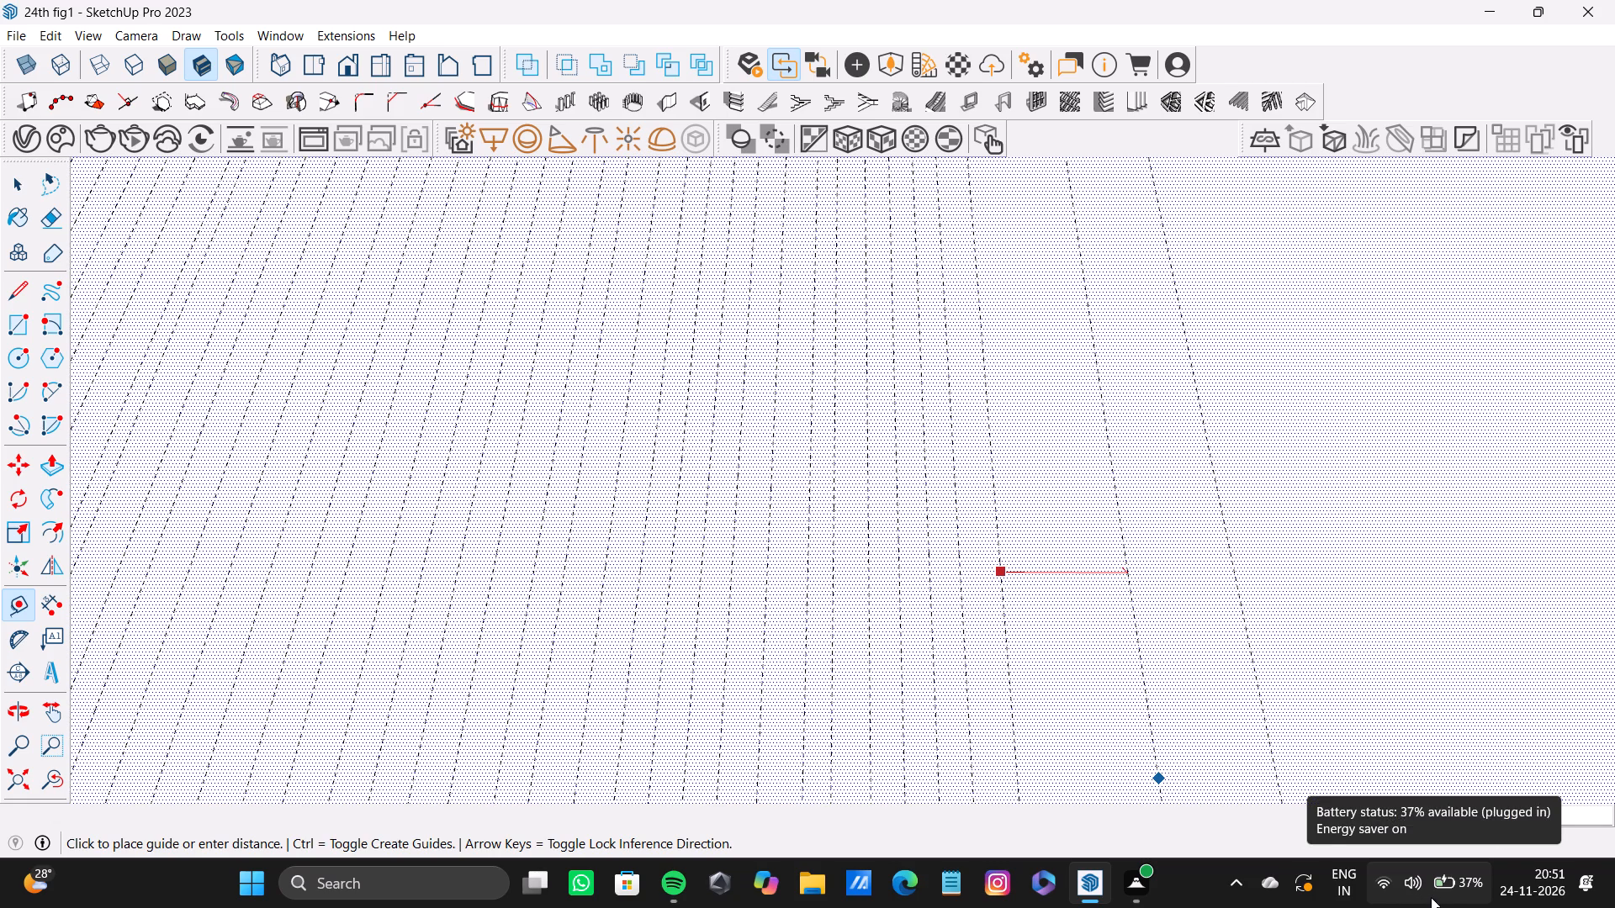
{"action": "left_click", "coordinate": [1044, 616]}
{"action": "left_click", "coordinate": [1055, 614]}
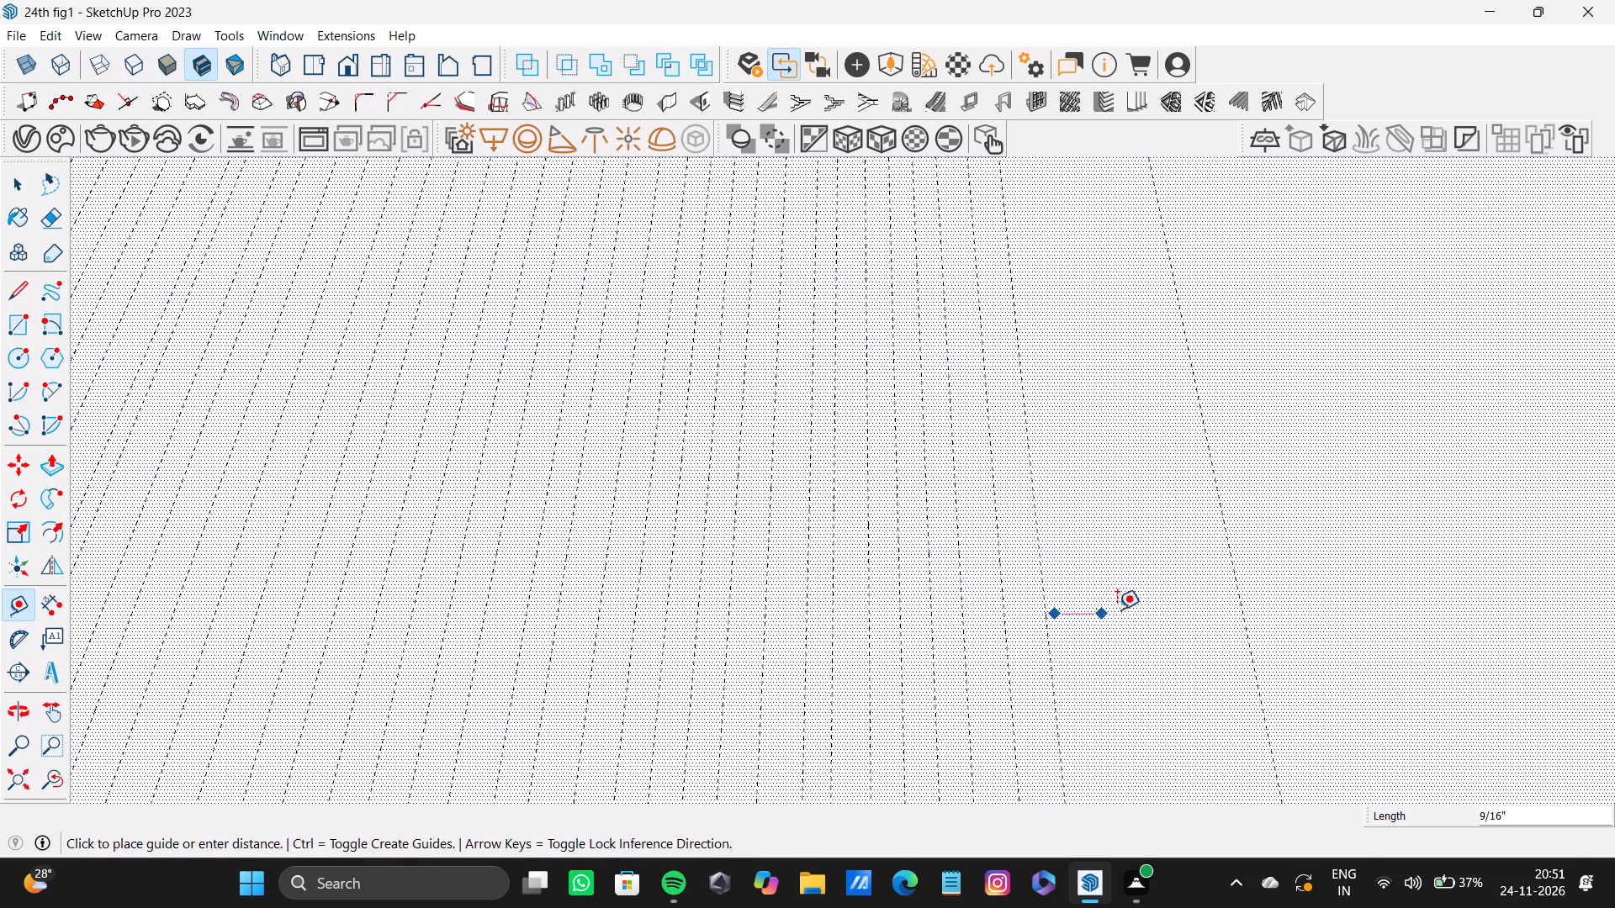
Fill the rest of the gap up to the existing widely spaced guide with four lengthwise guides about 7/16" apart.
{"action": "key", "text": "space"}
{"action": "type", "text": "t"}
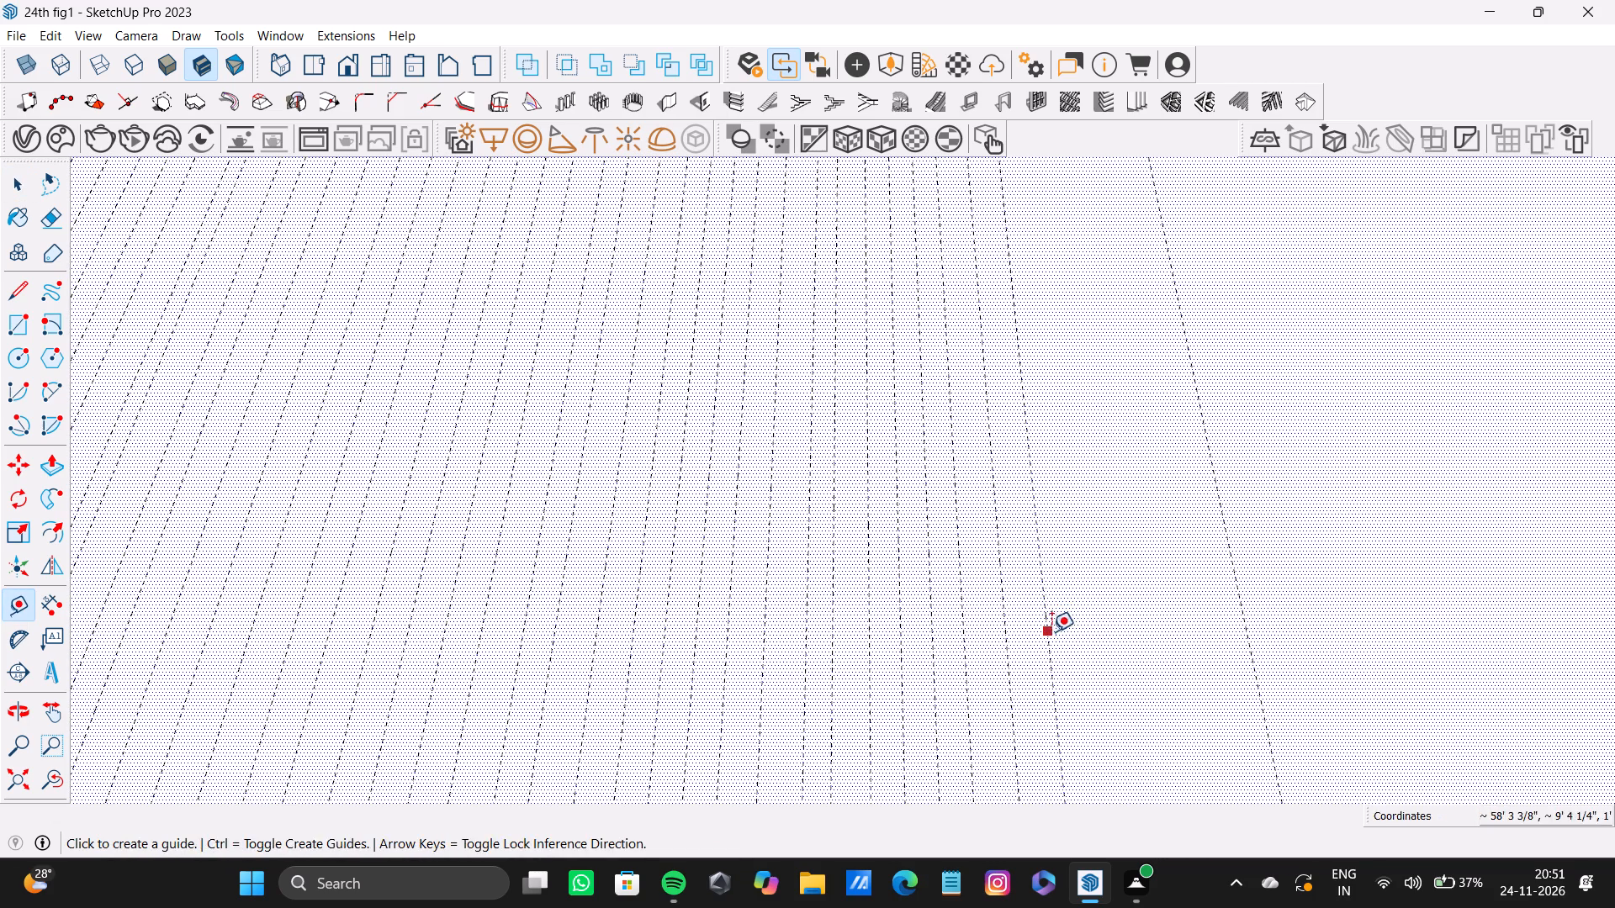
{"action": "left_click_drag", "start_coordinate": [1051, 632], "coordinate": [1062, 629]}
{"action": "left_click", "coordinate": [1083, 626]}
{"action": "left_click_drag", "start_coordinate": [1083, 626], "coordinate": [1103, 625]}
{"action": "left_click", "coordinate": [1124, 623]}
{"action": "left_click_drag", "start_coordinate": [1125, 622], "coordinate": [1134, 619]}
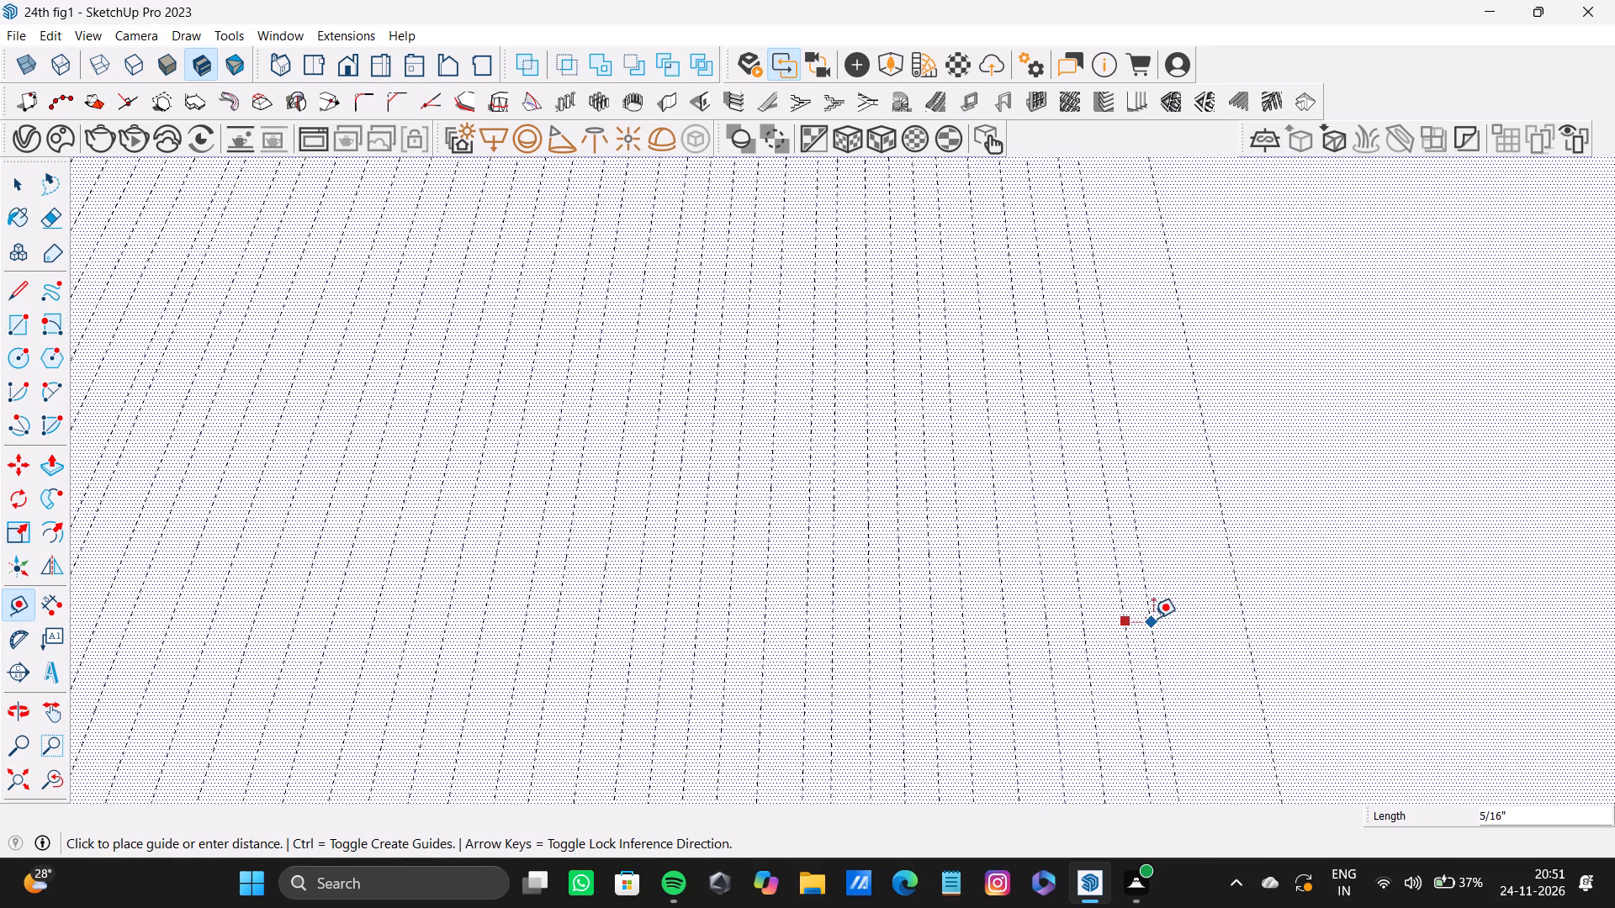
{"action": "left_click", "coordinate": [1165, 622]}
{"action": "left_click_drag", "start_coordinate": [1165, 622], "coordinate": [1175, 622]}
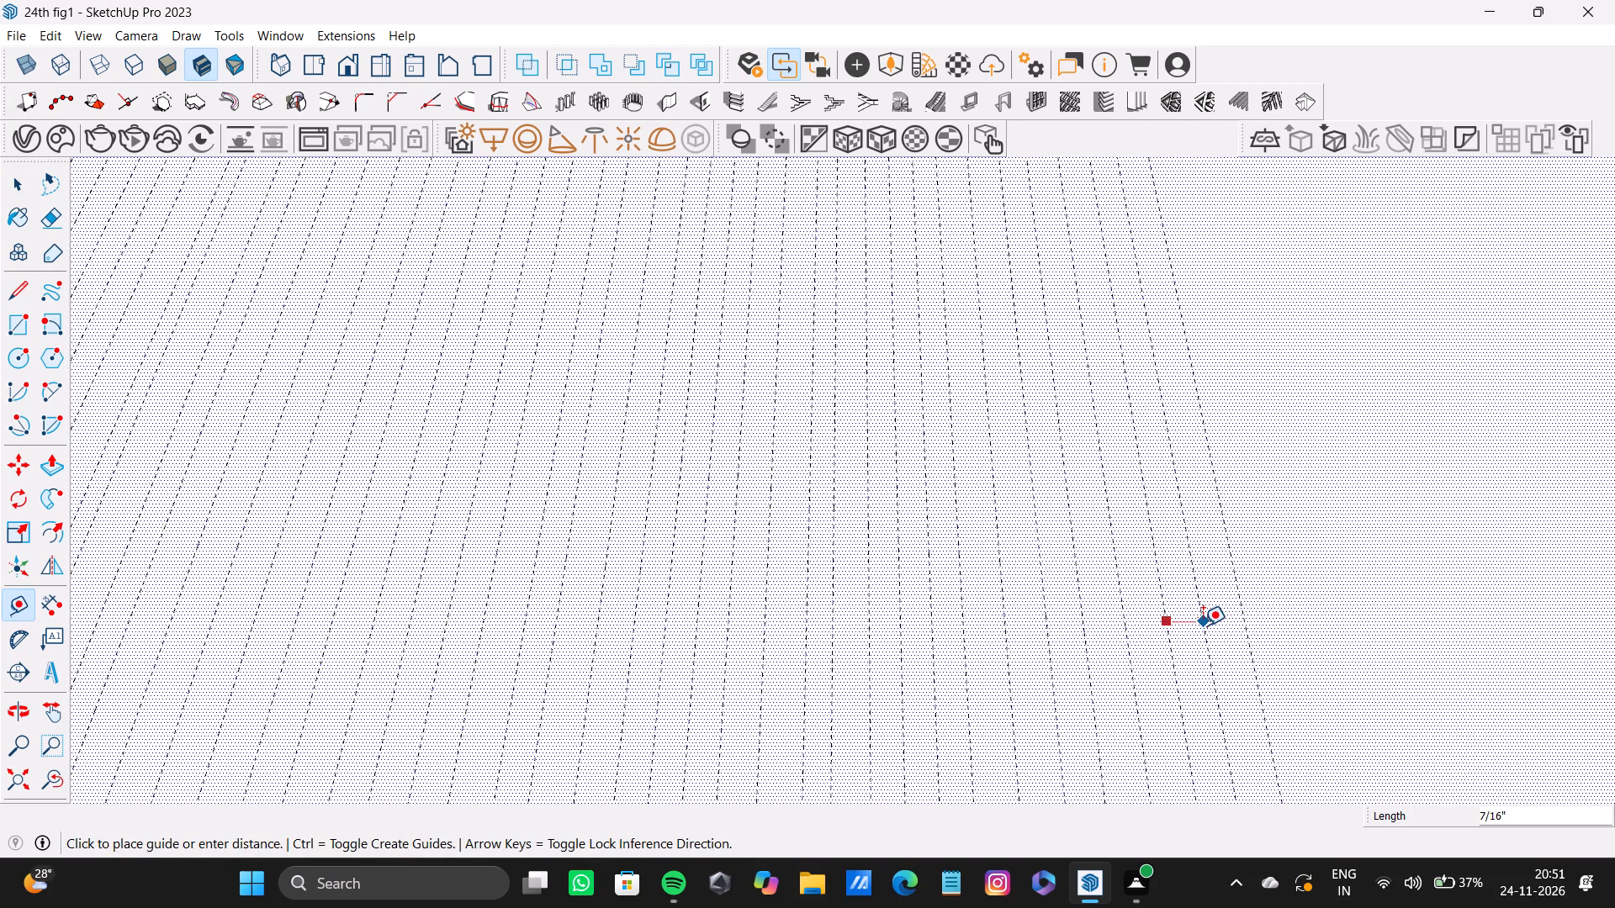
{"action": "left_click", "coordinate": [1205, 626]}
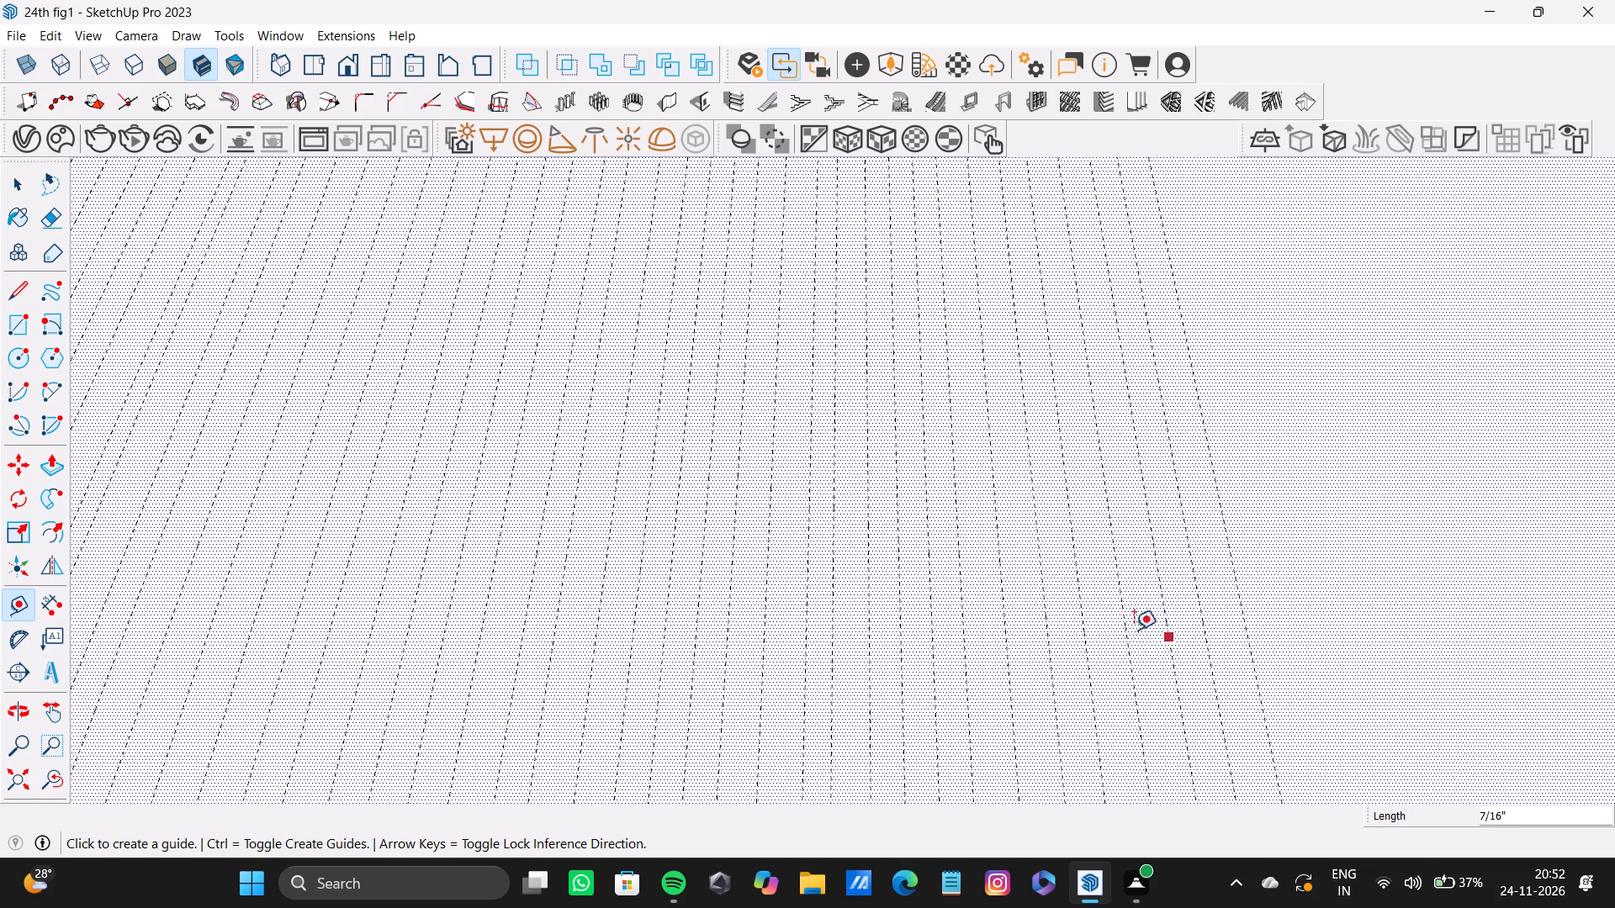
Add five lengthwise guides beyond that existing guide into the following empty gap, spaced roughly 5/16" to 9/16" apart.
{"action": "scroll", "coordinate": [845, 482], "scroll_direction": "down", "scroll_amount": 8}
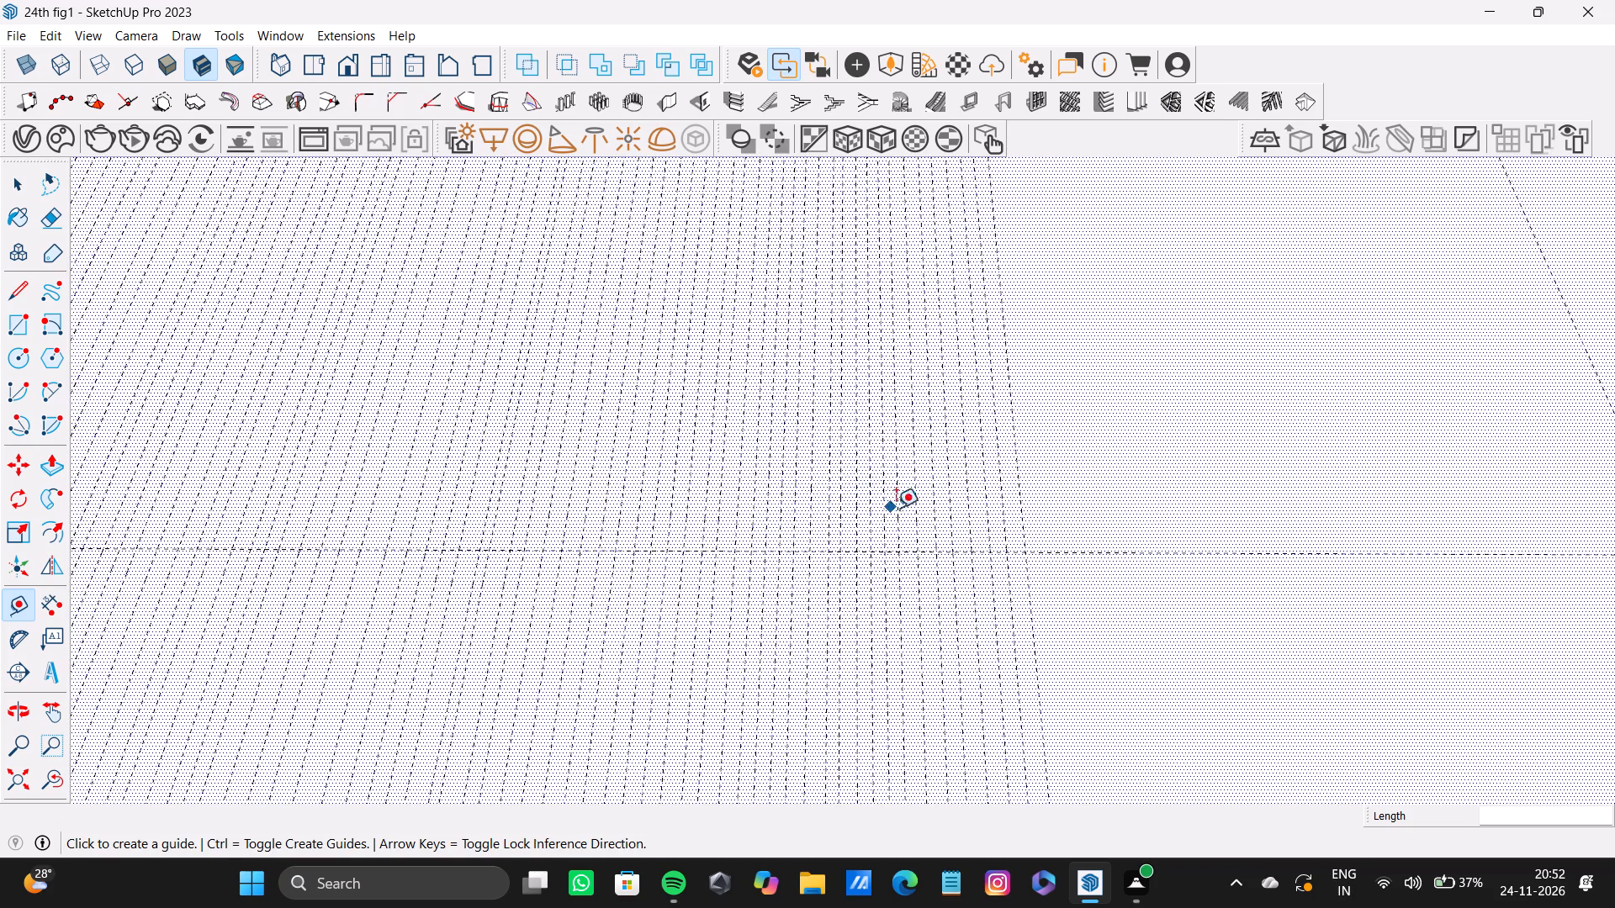
{"action": "middle_click_drag", "start_coordinate": [910, 509], "coordinate": [687, 496], "text": "shift"}
{"action": "scroll", "coordinate": [795, 515], "scroll_direction": "up", "scroll_amount": 8}
{"action": "left_click_drag", "start_coordinate": [803, 522], "coordinate": [813, 520]}
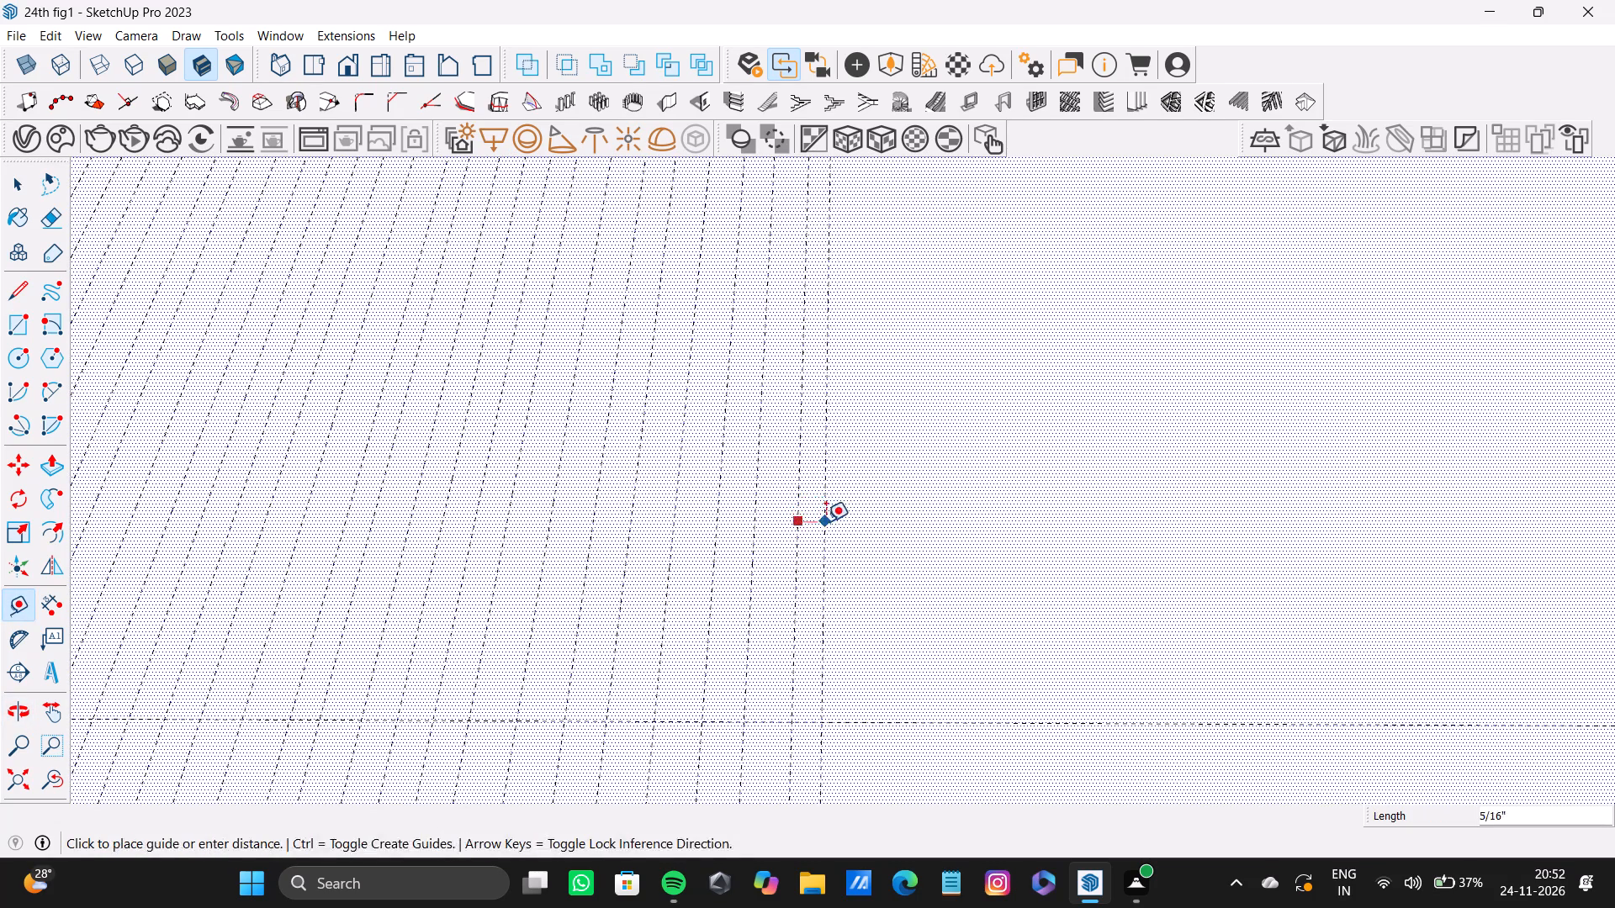
{"action": "left_click", "coordinate": [826, 521]}
{"action": "left_click_drag", "start_coordinate": [826, 521], "coordinate": [841, 520]}
{"action": "double_click", "coordinate": [868, 528]}
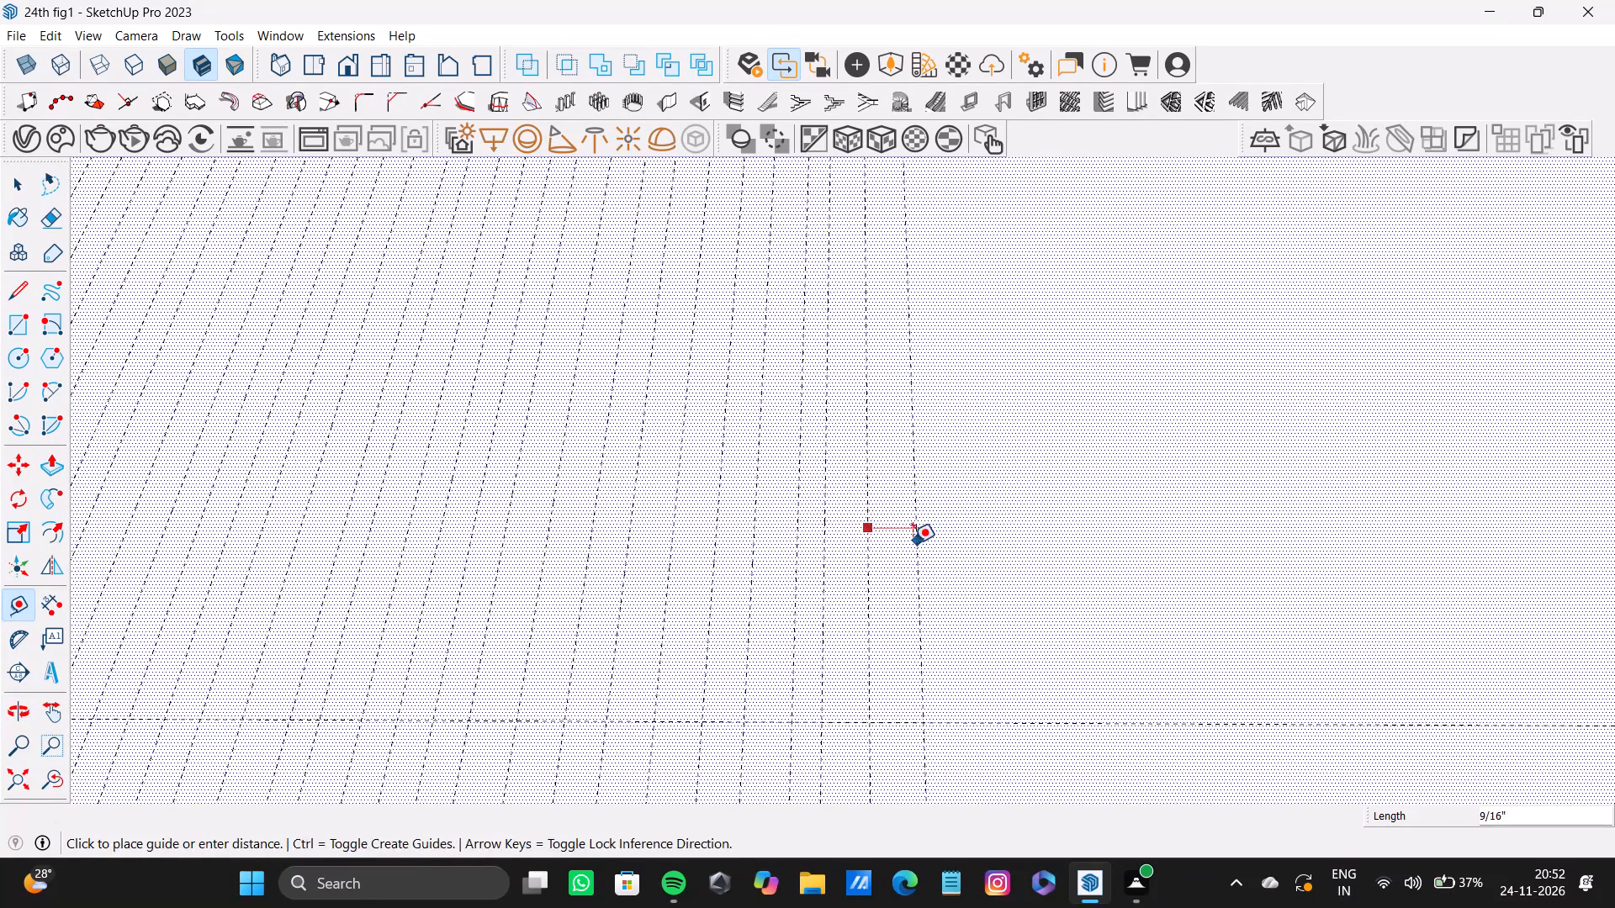
{"action": "double_click", "coordinate": [913, 543]}
{"action": "double_click", "coordinate": [960, 569]}
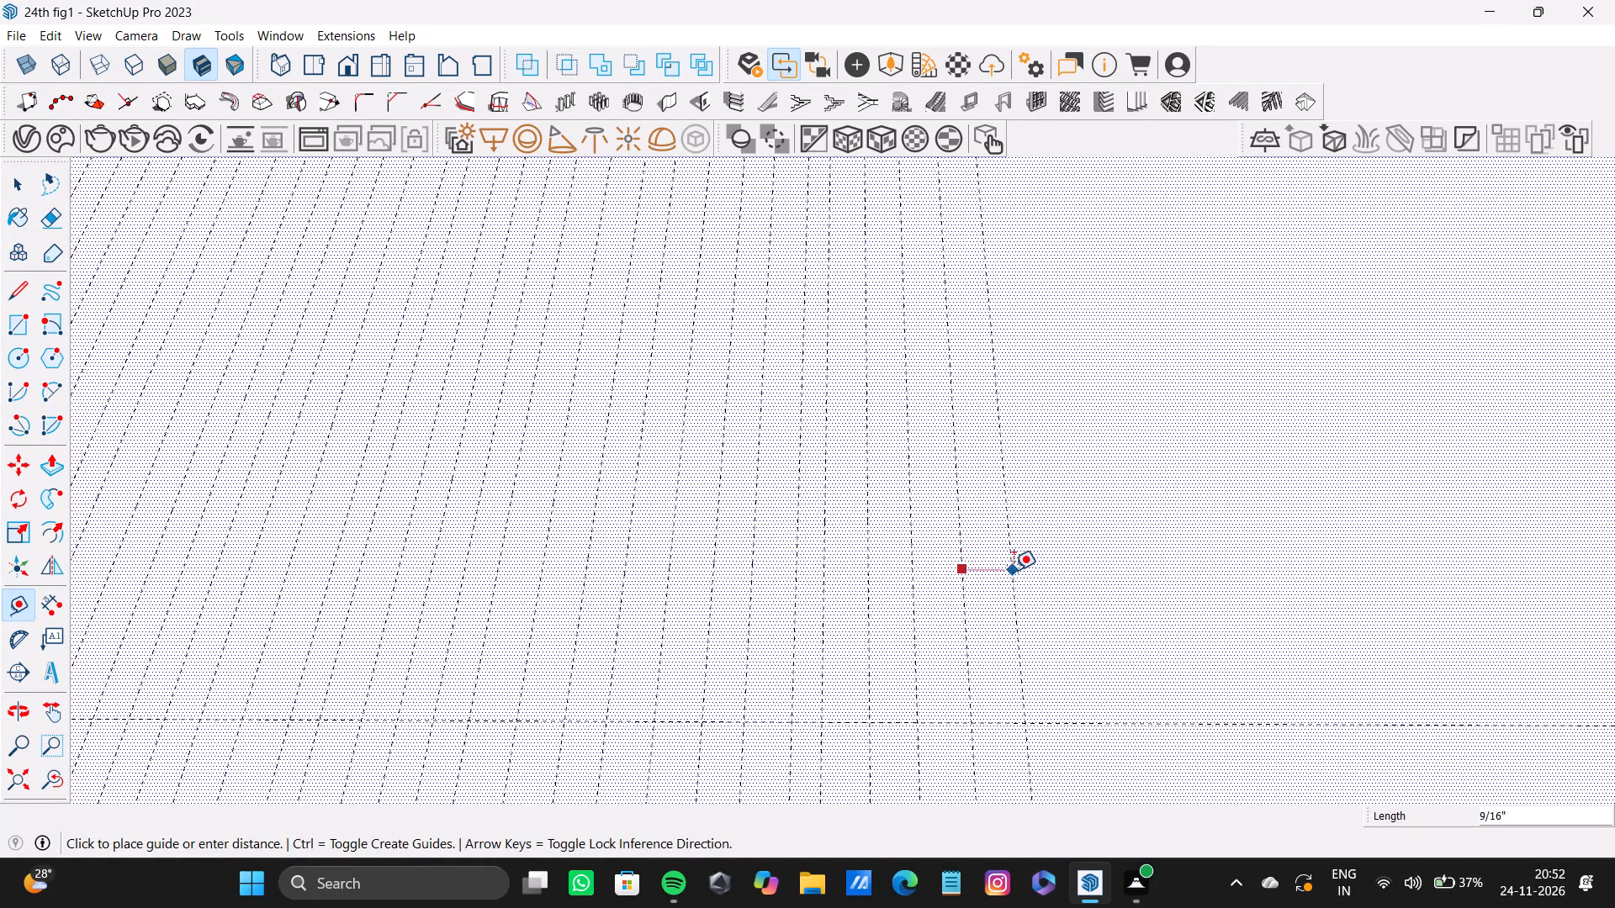
{"action": "left_click", "coordinate": [1016, 569]}
Insert two in-between lengthwise guides near the outer end of the row, one about 7/8" inward from the outermost guide, one offset 1/4".
{"action": "left_click", "coordinate": [1015, 570]}
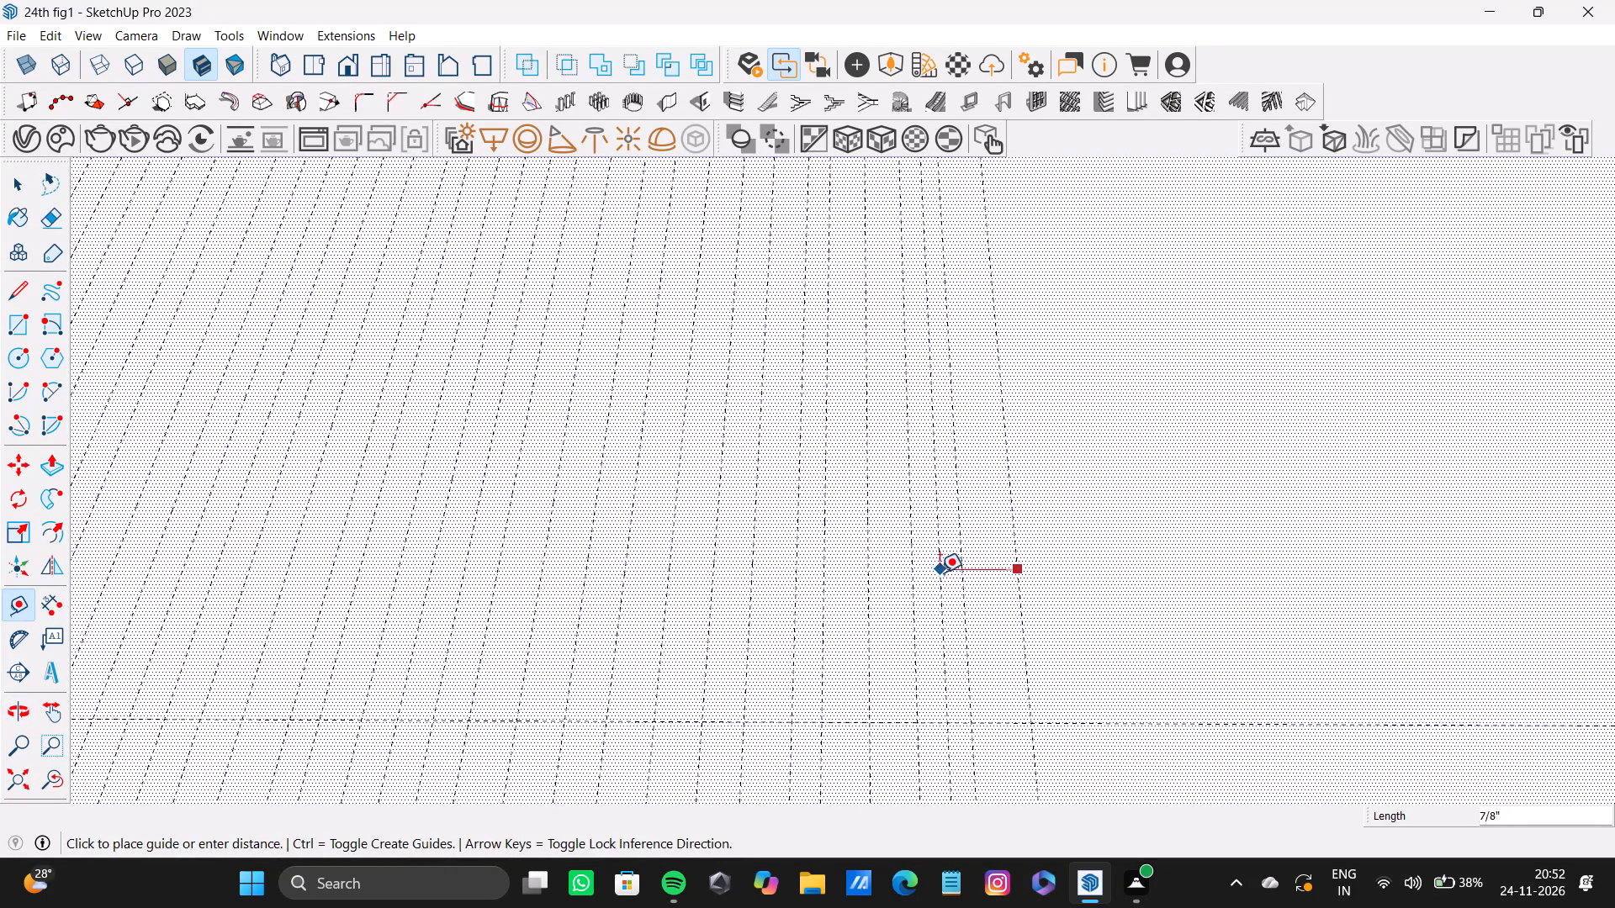
{"action": "left_click", "coordinate": [940, 573]}
{"action": "left_click_drag", "start_coordinate": [961, 575], "coordinate": [986, 582]}
{"action": "left_click", "coordinate": [987, 585]}
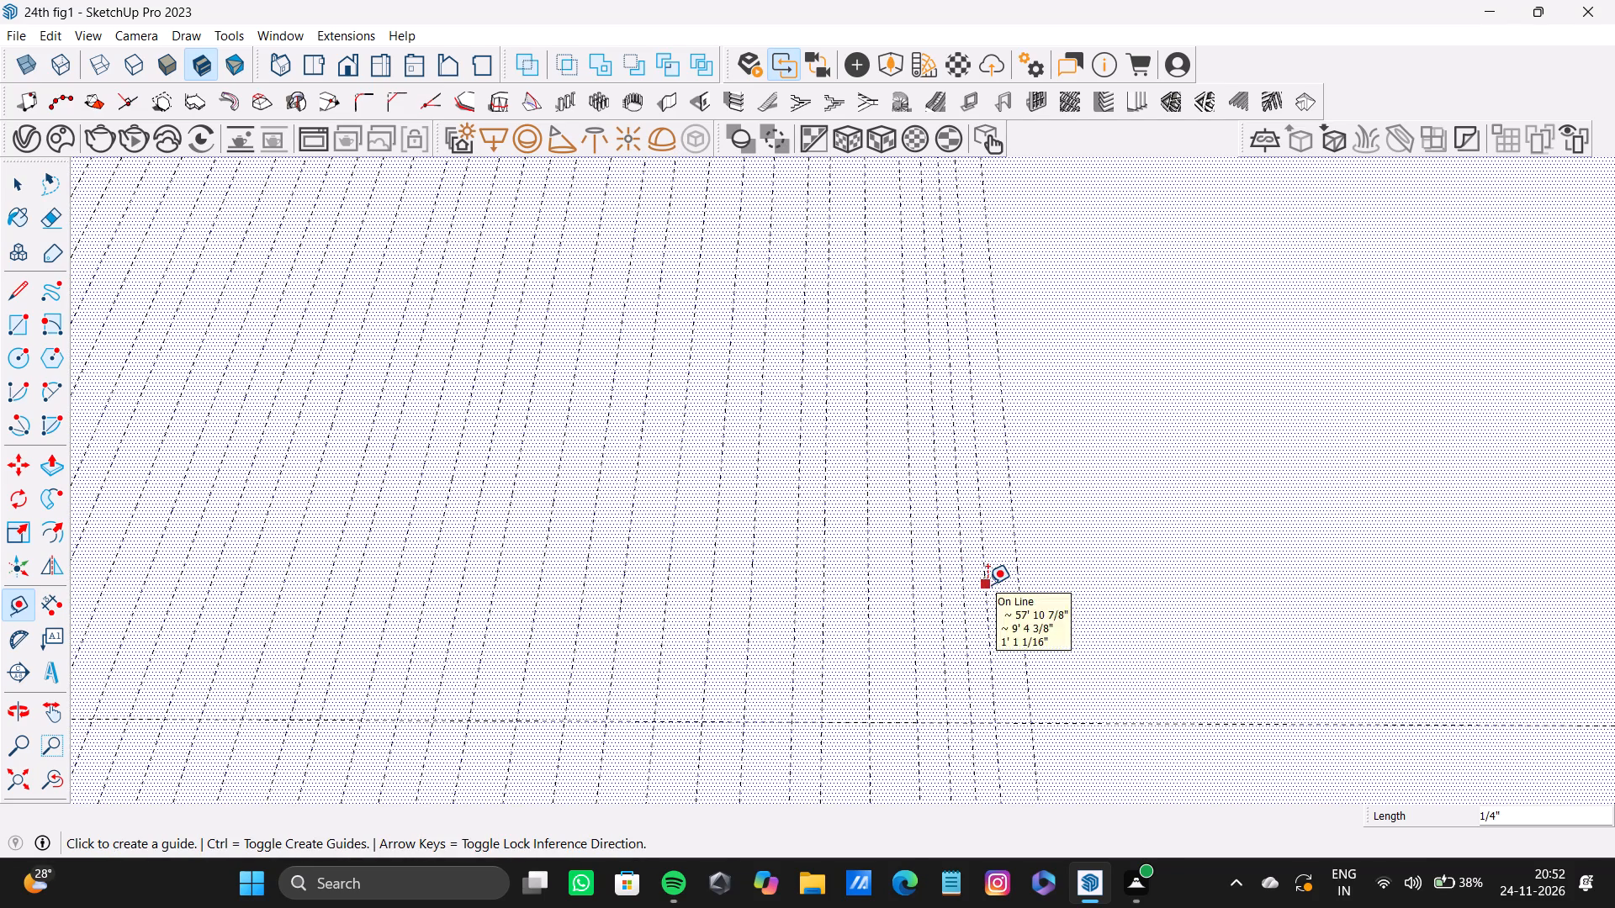
Place two lengthwise guides outward from the dense row about 1" apart, plus one between them about 9/16" back from the outer one.
{"action": "scroll", "coordinate": [428, 451], "scroll_direction": "down", "scroll_amount": 8}
{"action": "middle_click_drag", "start_coordinate": [765, 549], "coordinate": [421, 567]}
{"action": "scroll", "coordinate": [786, 520], "scroll_direction": "down", "scroll_amount": 20}
{"action": "scroll", "coordinate": [786, 520], "scroll_direction": "down", "scroll_amount": 10}
{"action": "scroll", "coordinate": [686, 533], "scroll_direction": "up", "scroll_amount": 3}
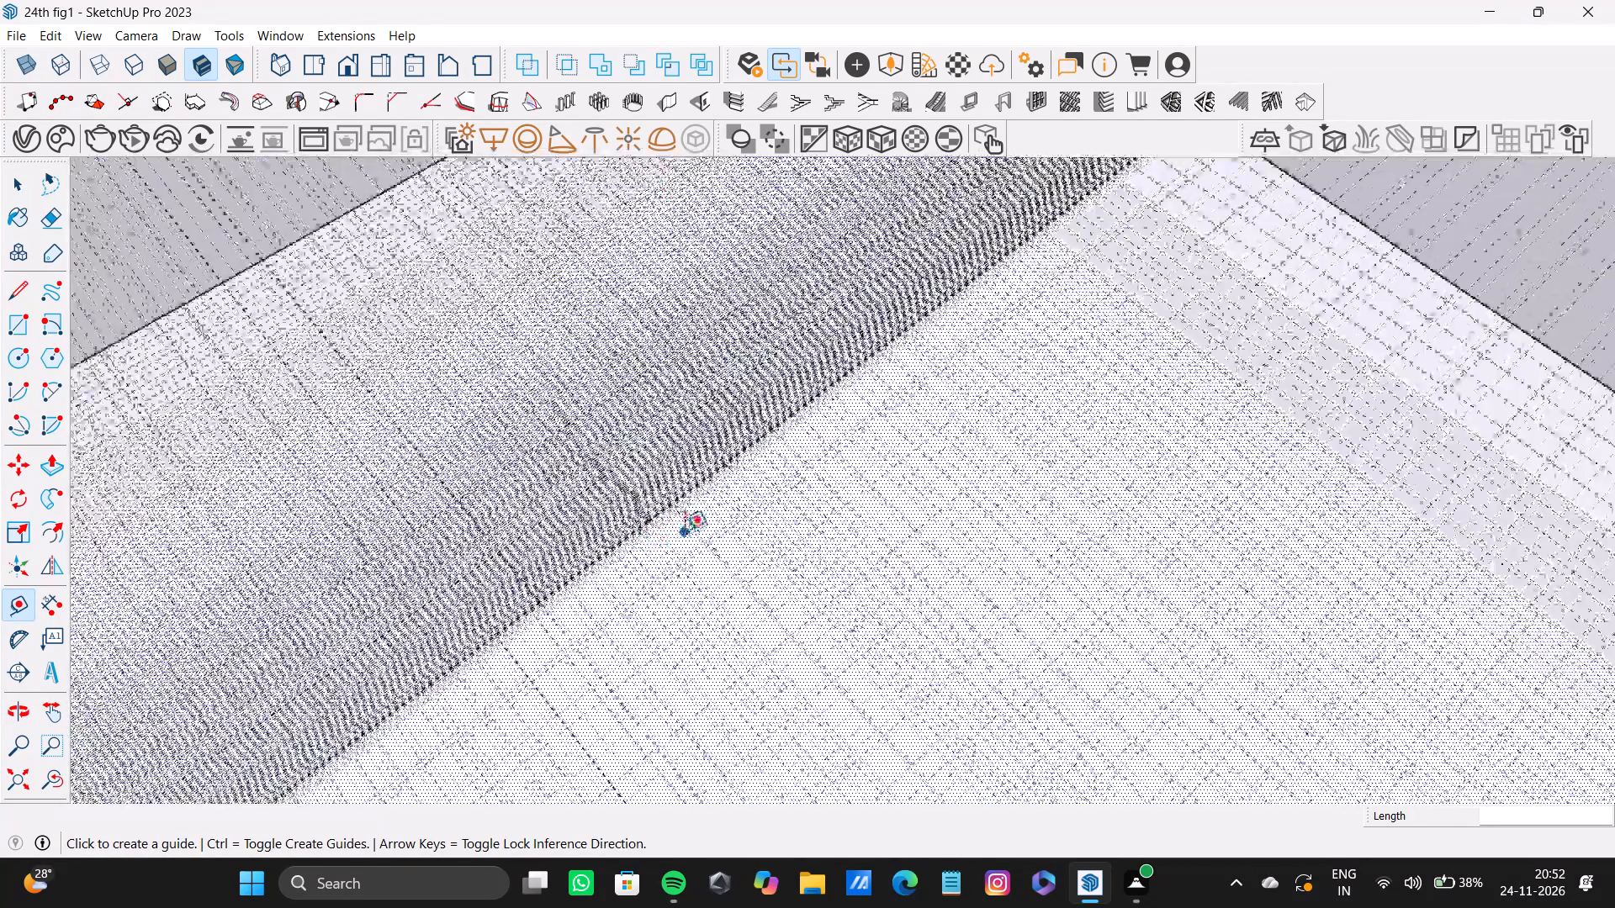
{"action": "scroll", "coordinate": [685, 530], "scroll_direction": "up", "scroll_amount": 20}
{"action": "scroll", "coordinate": [685, 530], "scroll_direction": "up", "scroll_amount": 4}
{"action": "left_click", "coordinate": [677, 495]}
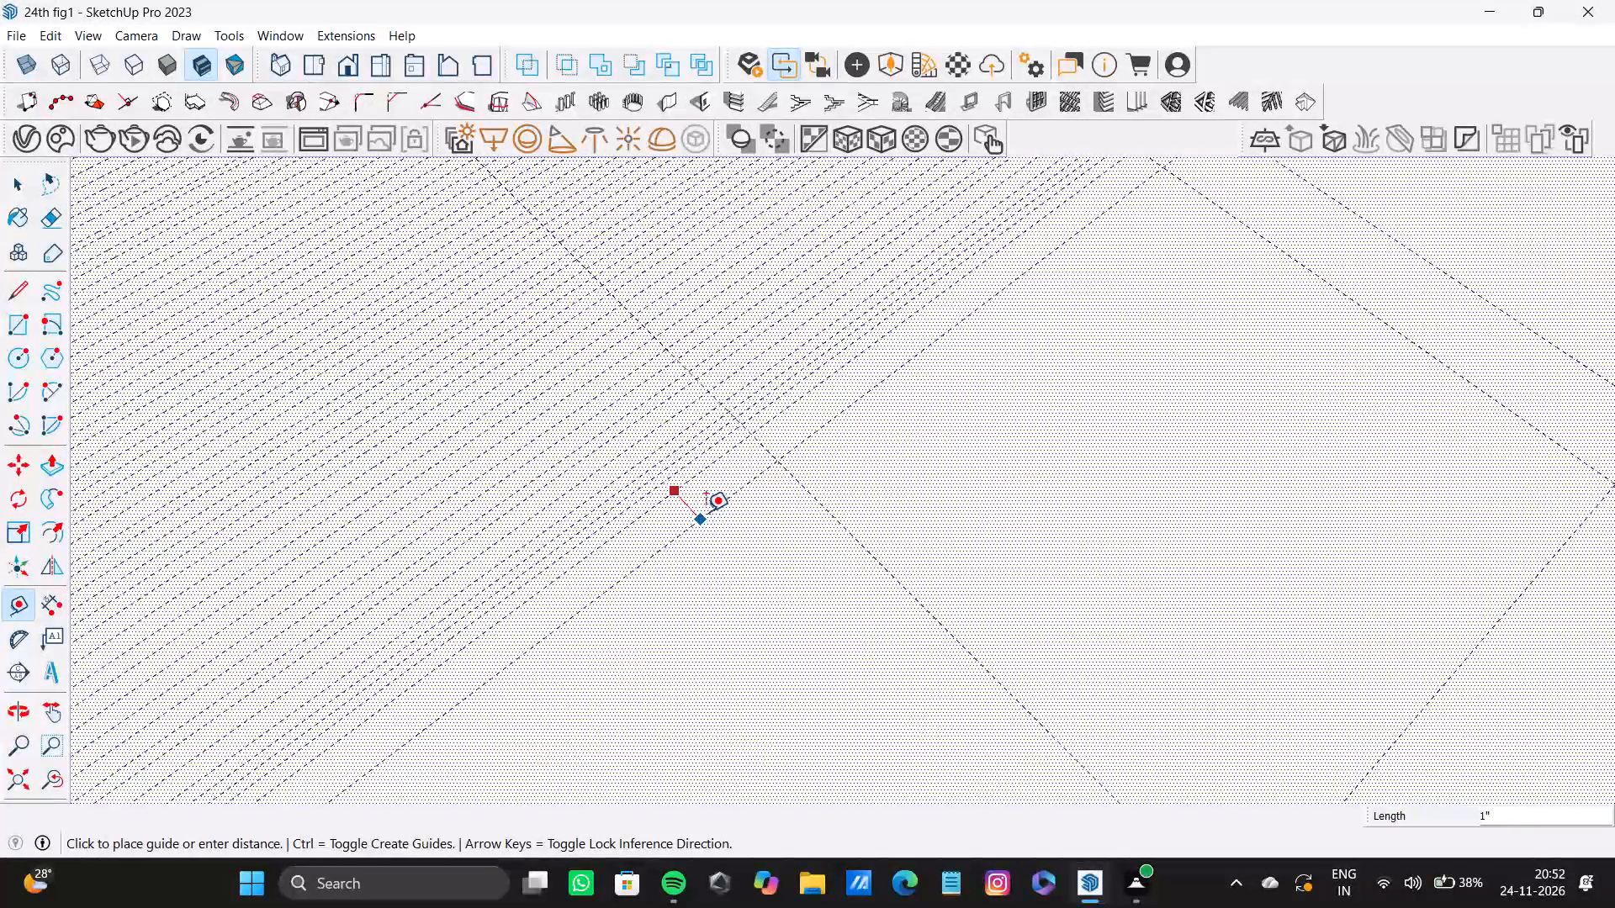
{"action": "double_click", "coordinate": [694, 510]}
{"action": "left_click", "coordinate": [729, 532]}
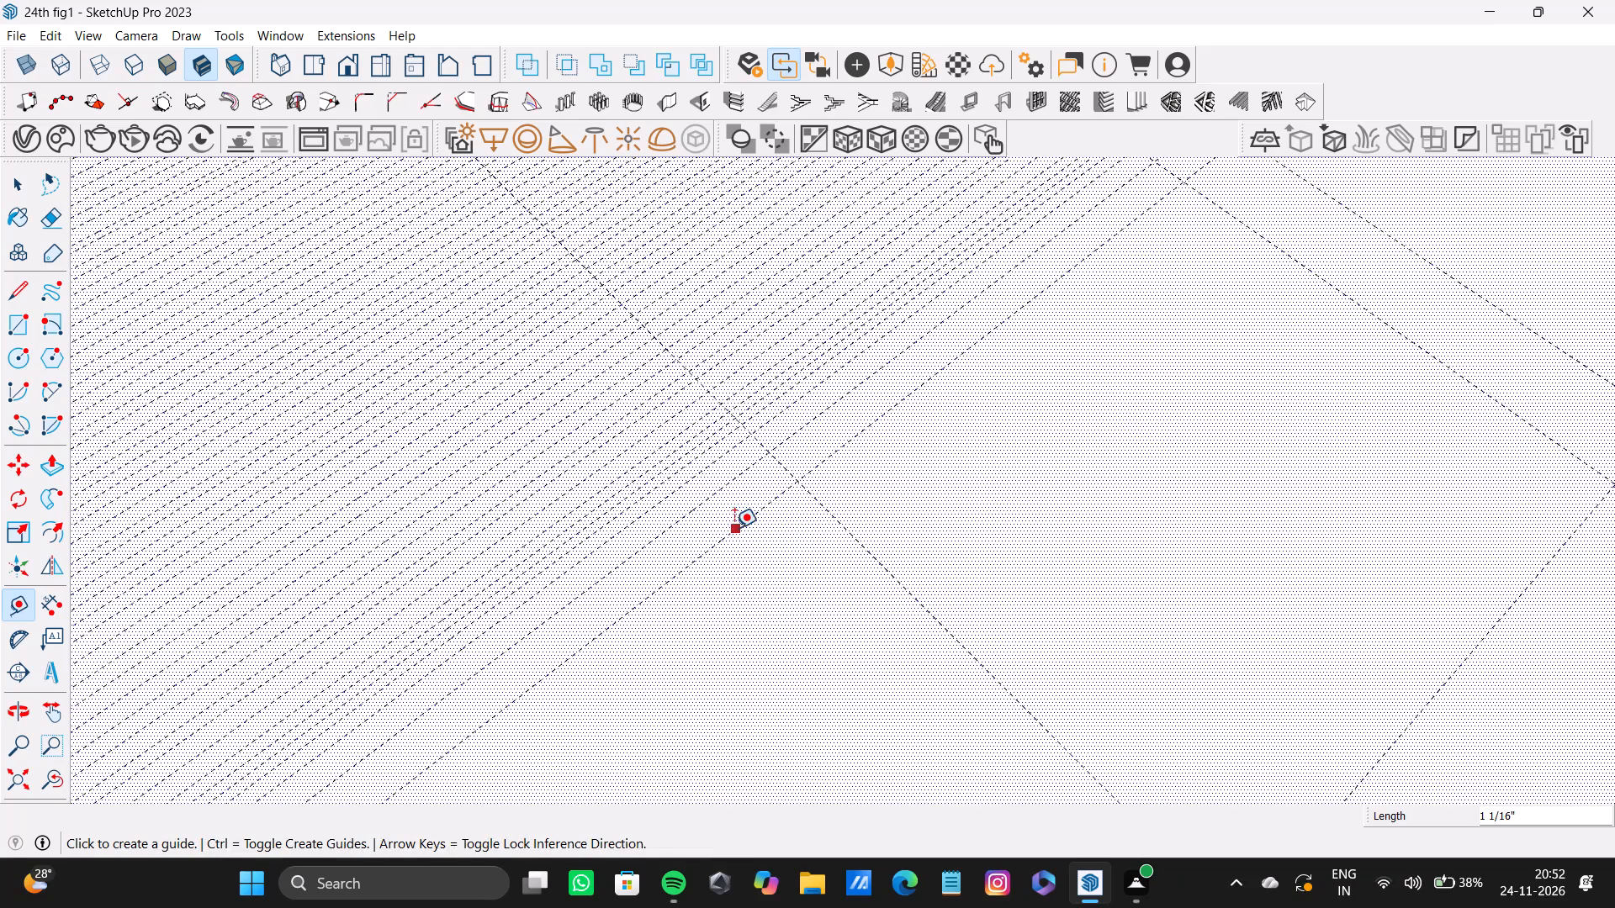
{"action": "left_click", "coordinate": [734, 525]}
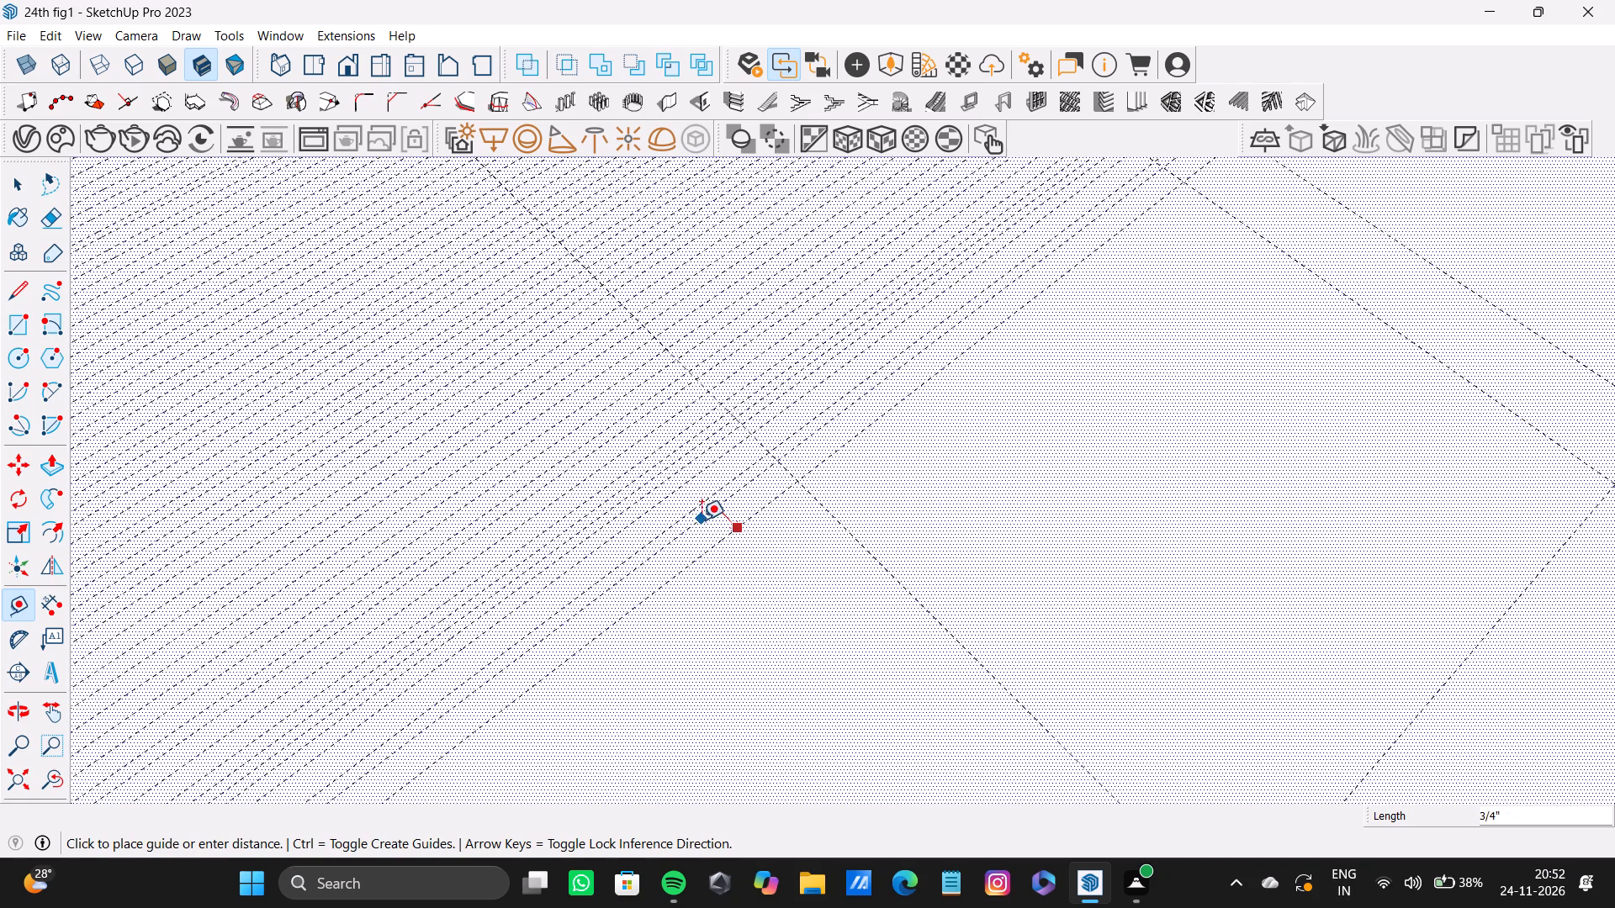
{"action": "left_click", "coordinate": [707, 525]}
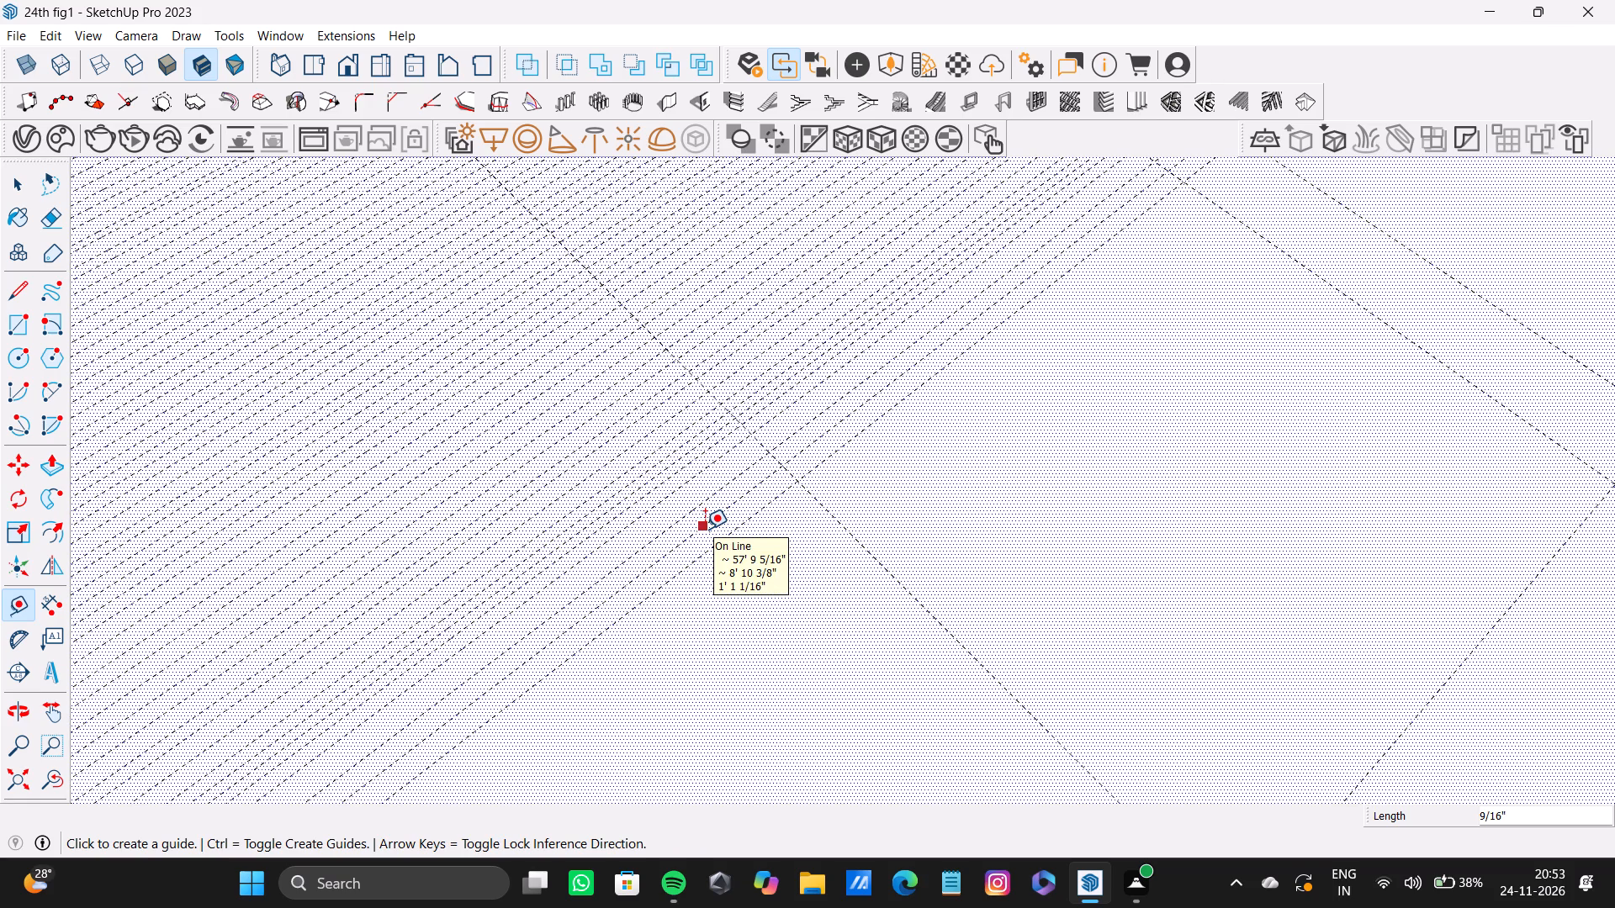
Extend the dense row outward with six more lengthwise guides, spaced roughly 1/2" to 11/16" apart.
{"action": "left_click", "coordinate": [717, 539]}
{"action": "double_click", "coordinate": [742, 553]}
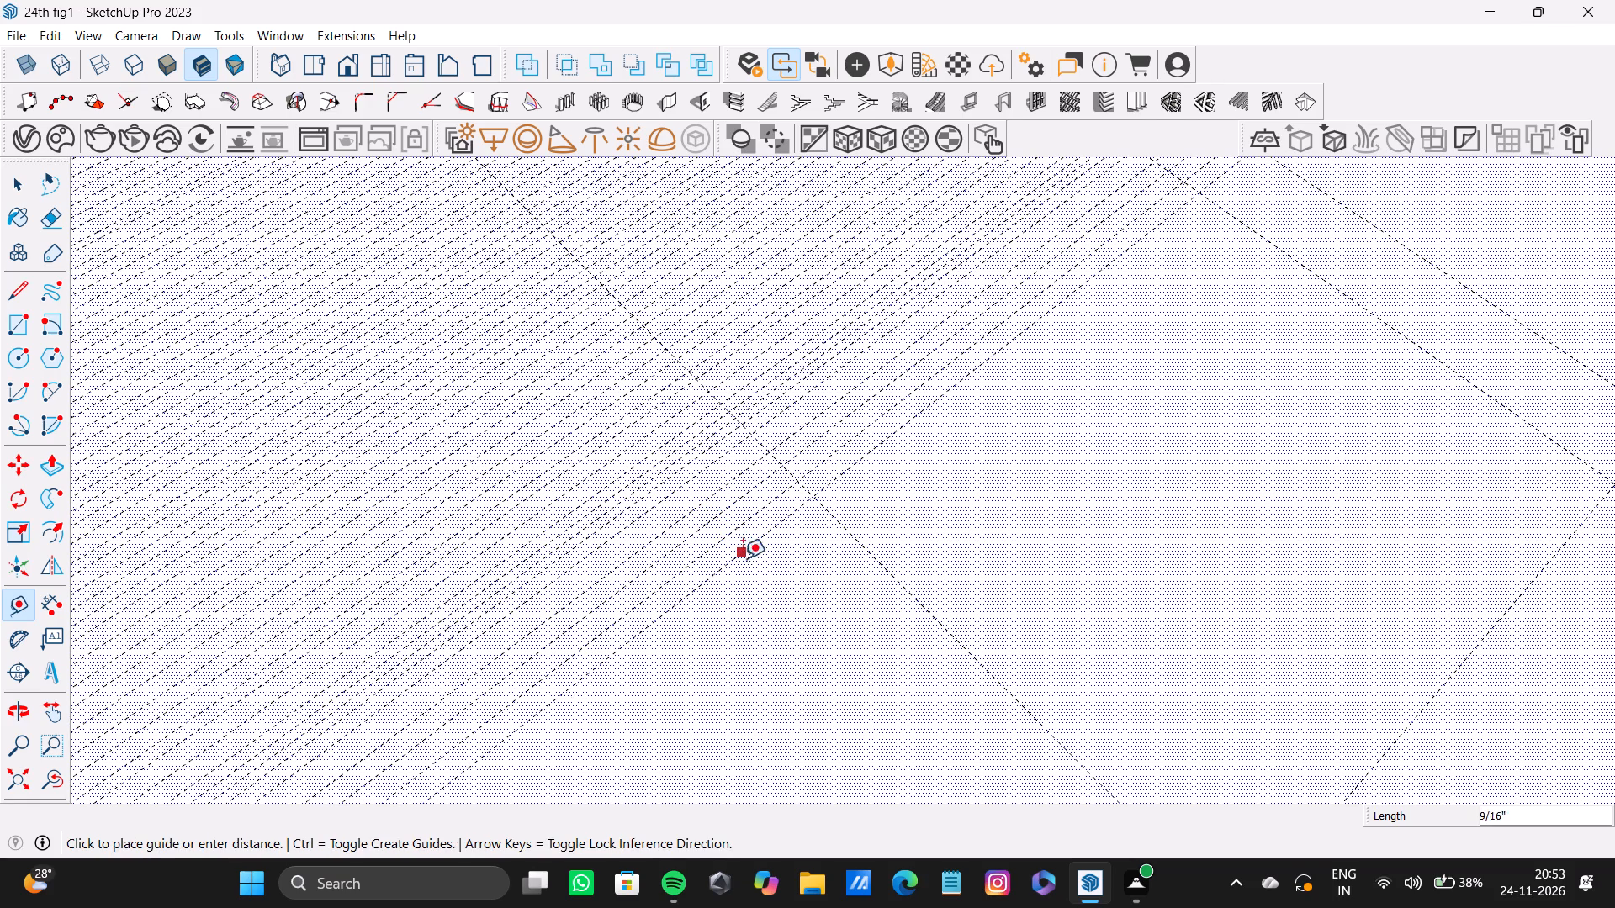
{"action": "left_click", "coordinate": [763, 576]}
{"action": "left_click", "coordinate": [763, 576]}
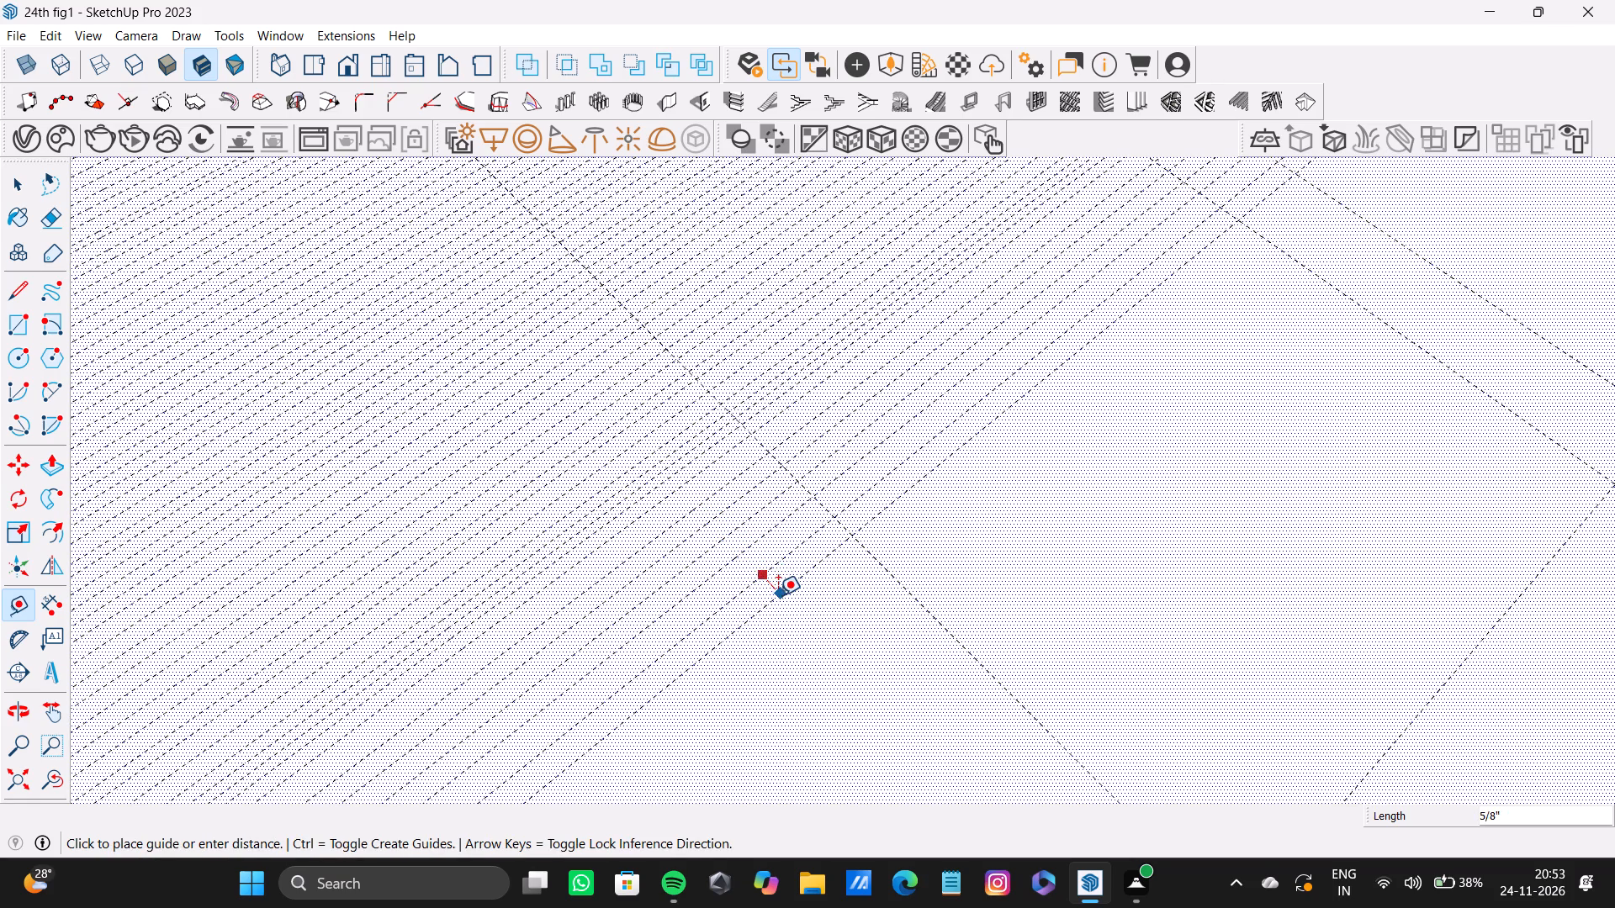
{"action": "left_click", "coordinate": [778, 595]}
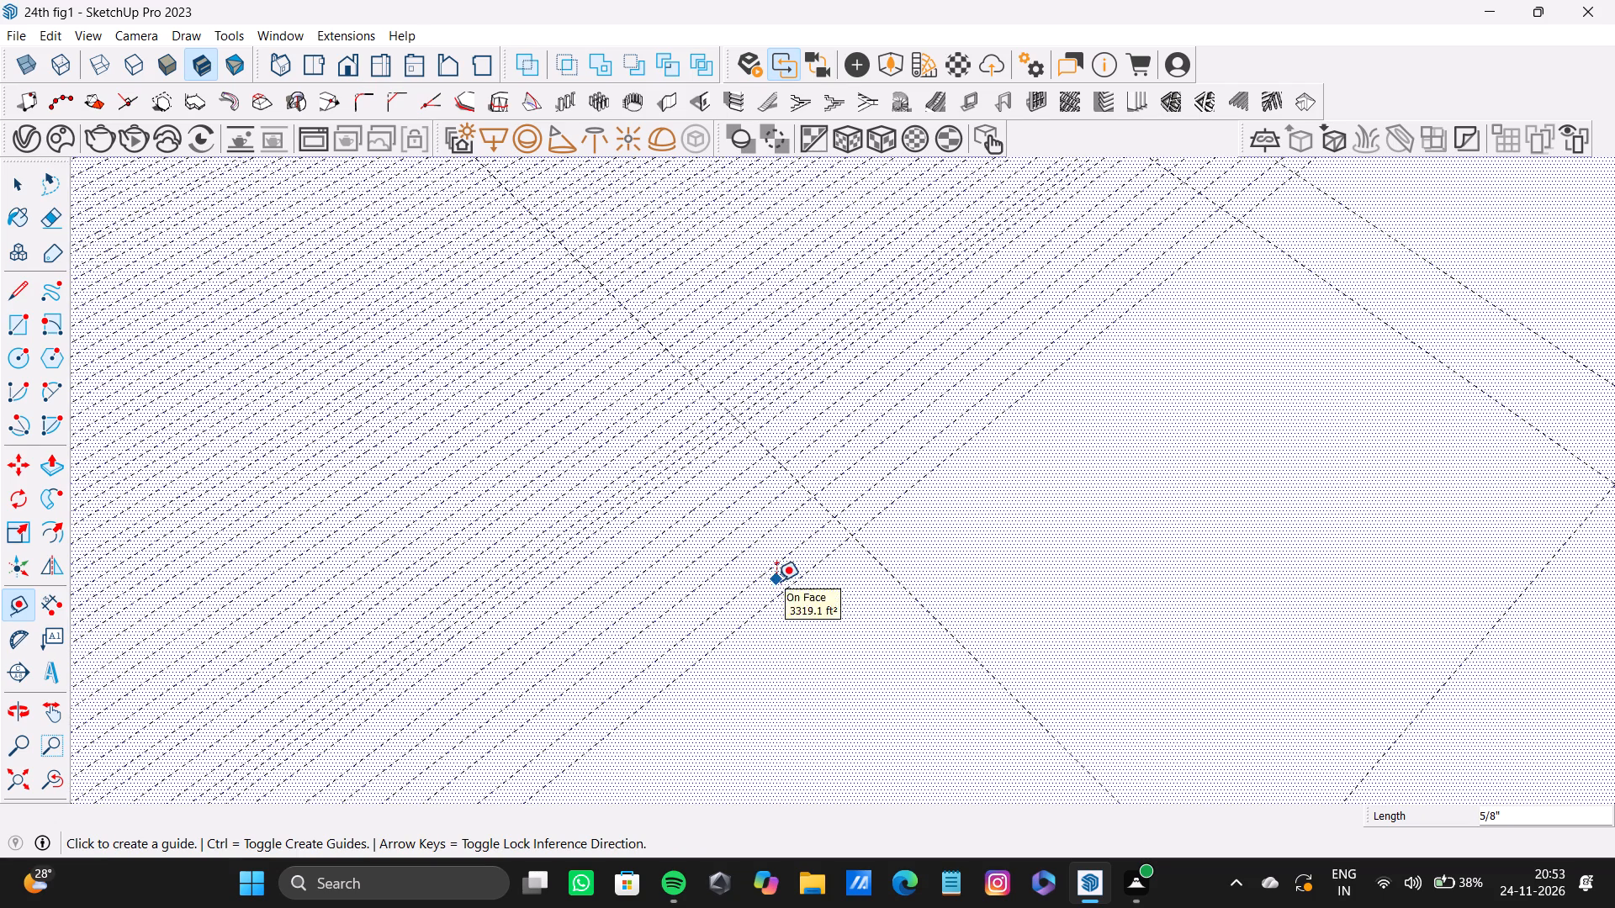
{"action": "left_click", "coordinate": [790, 586]}
{"action": "left_click", "coordinate": [817, 600]}
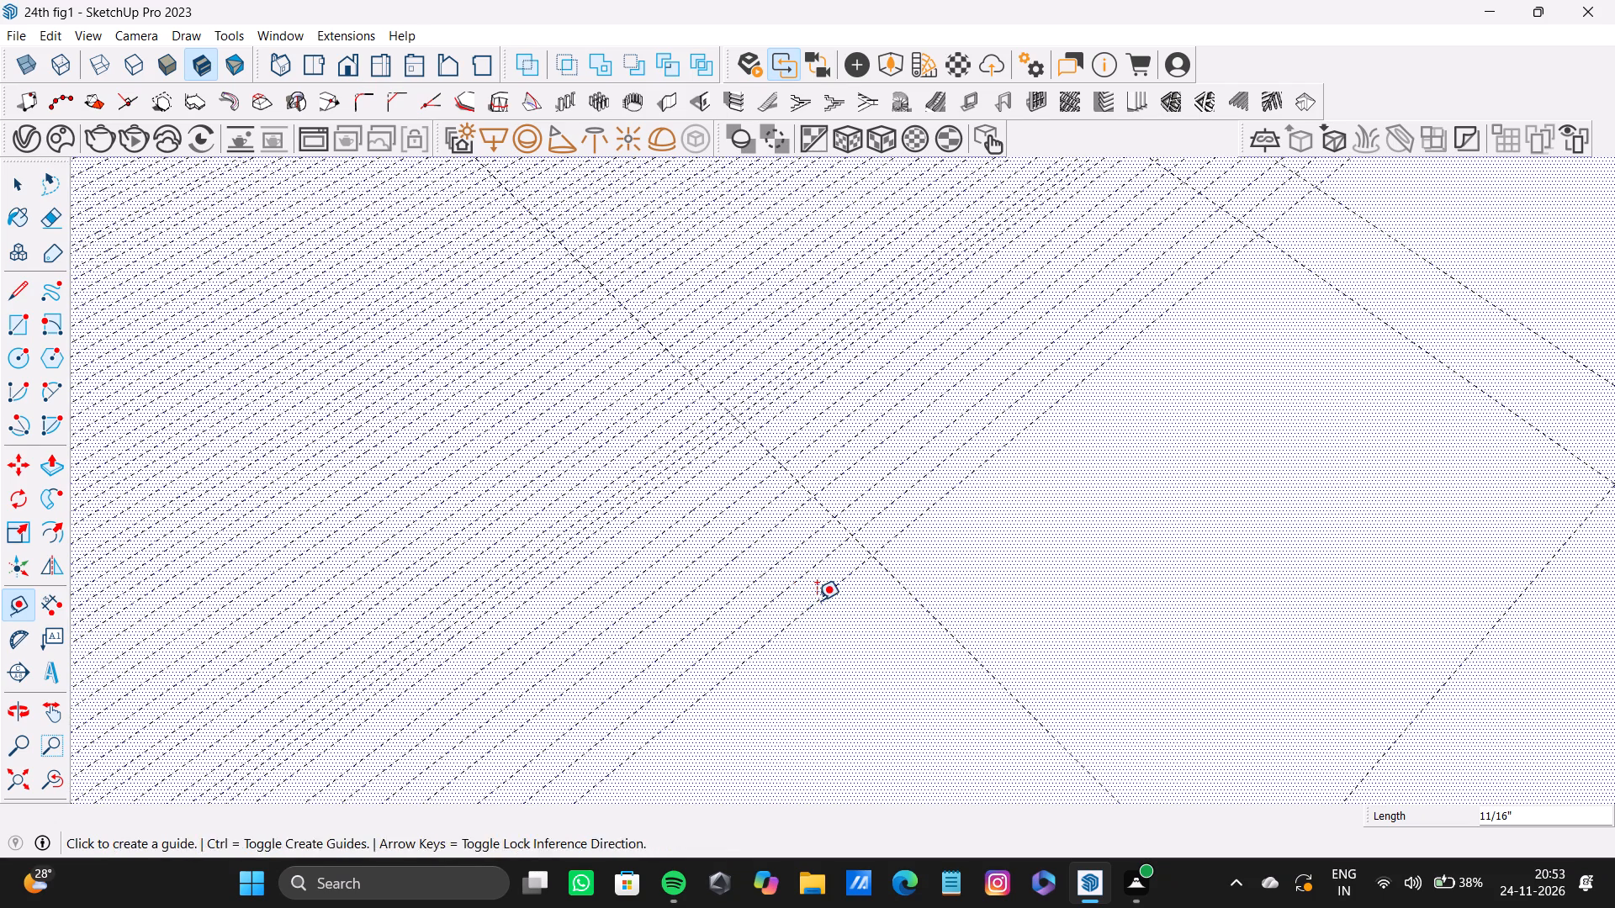
{"action": "left_click_drag", "start_coordinate": [817, 600], "coordinate": [826, 602]}
{"action": "left_click", "coordinate": [844, 618]}
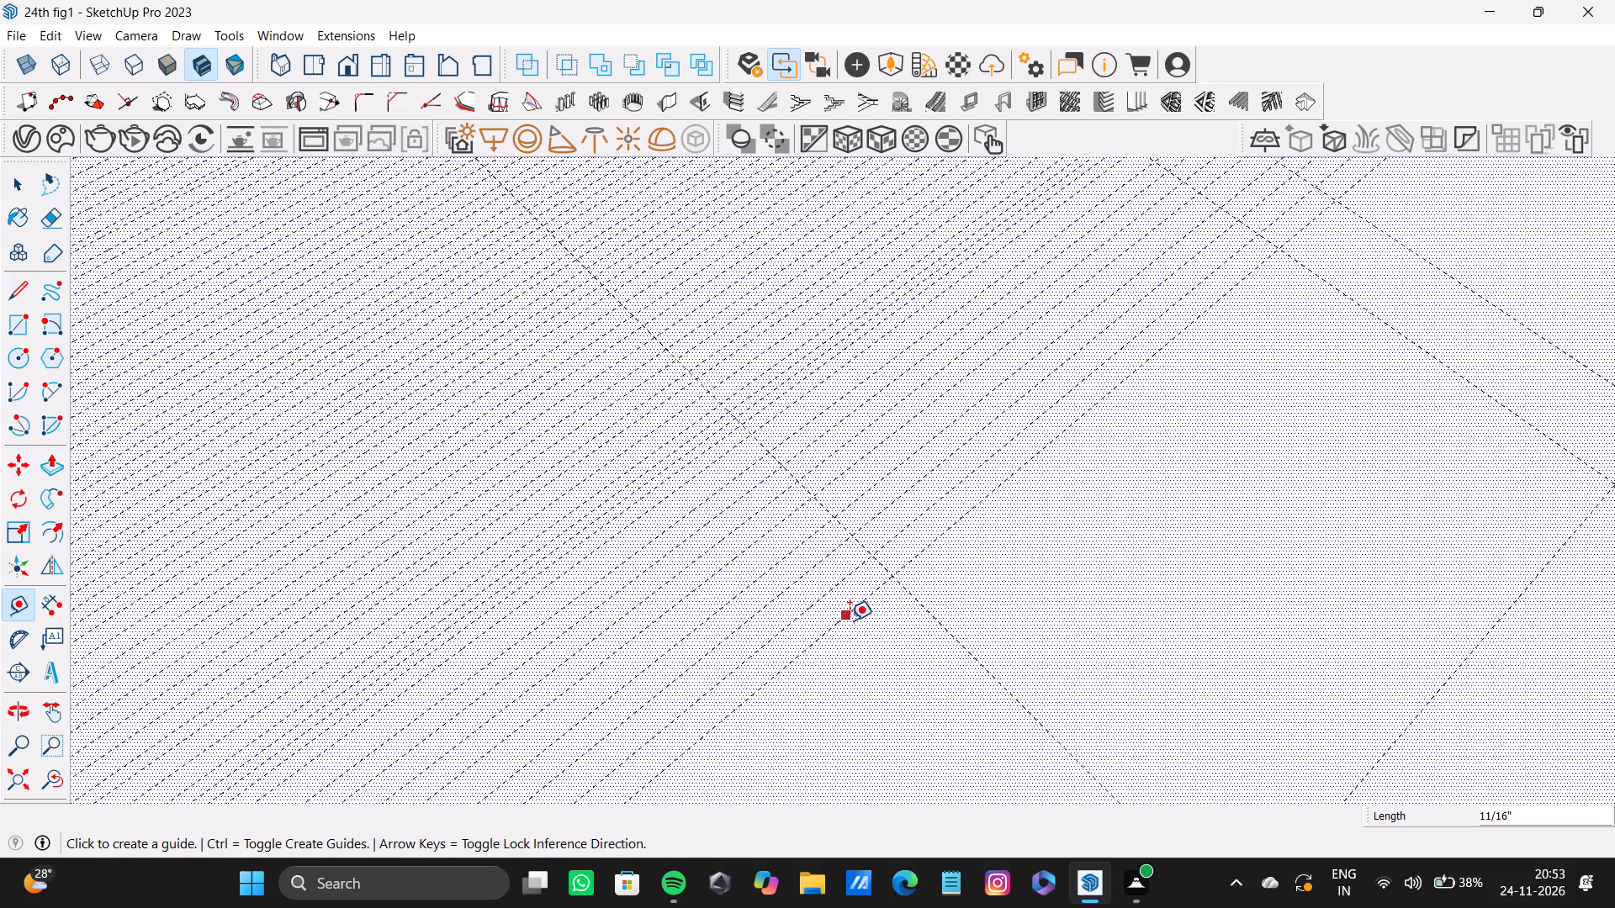
{"action": "left_click", "coordinate": [849, 620]}
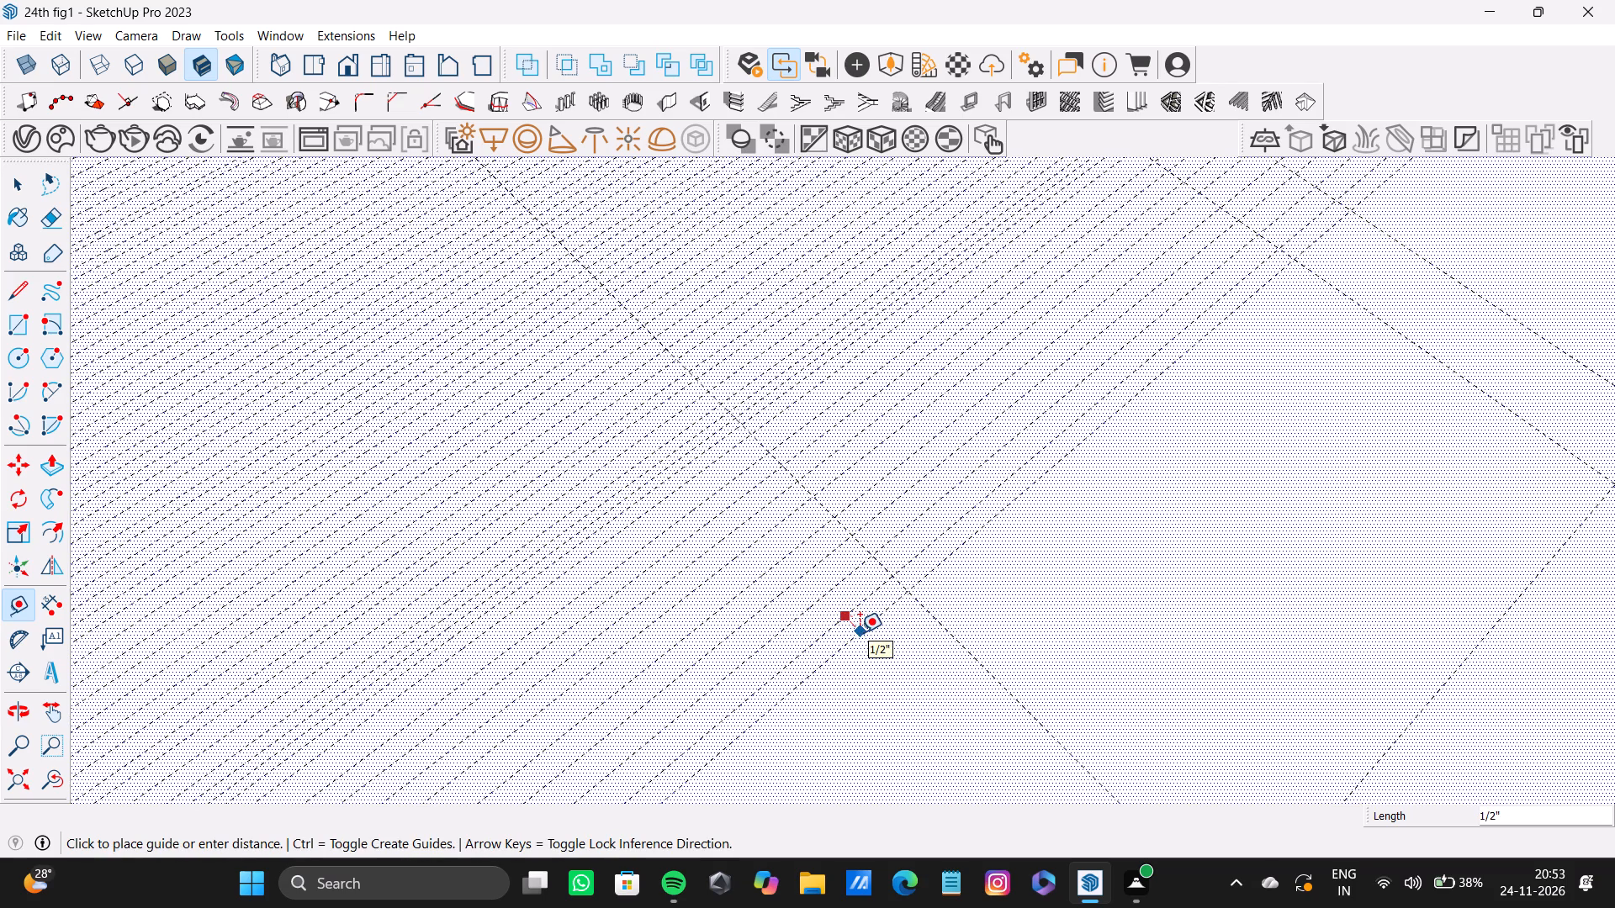
{"action": "left_click", "coordinate": [860, 632]}
Add four further lengthwise guides past the outermost one on the slab, spaced from about 1/2" apart.
{"action": "left_click_drag", "start_coordinate": [866, 635], "coordinate": [880, 638]}
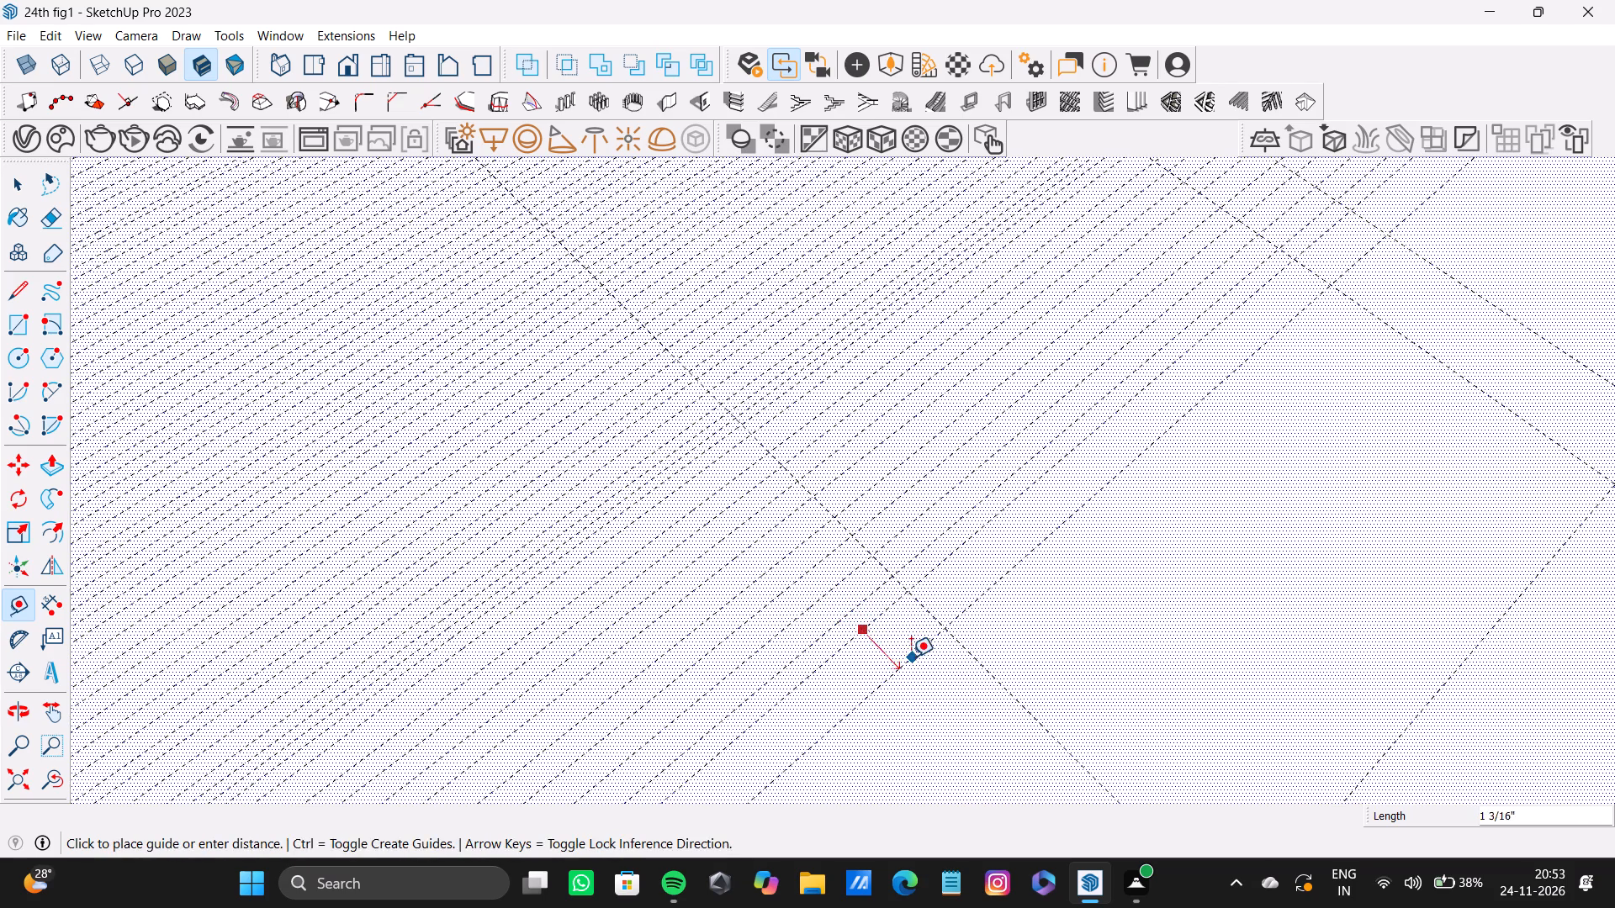
{"action": "double_click", "coordinate": [884, 637]}
{"action": "double_click", "coordinate": [916, 644]}
{"action": "double_click", "coordinate": [930, 661]}
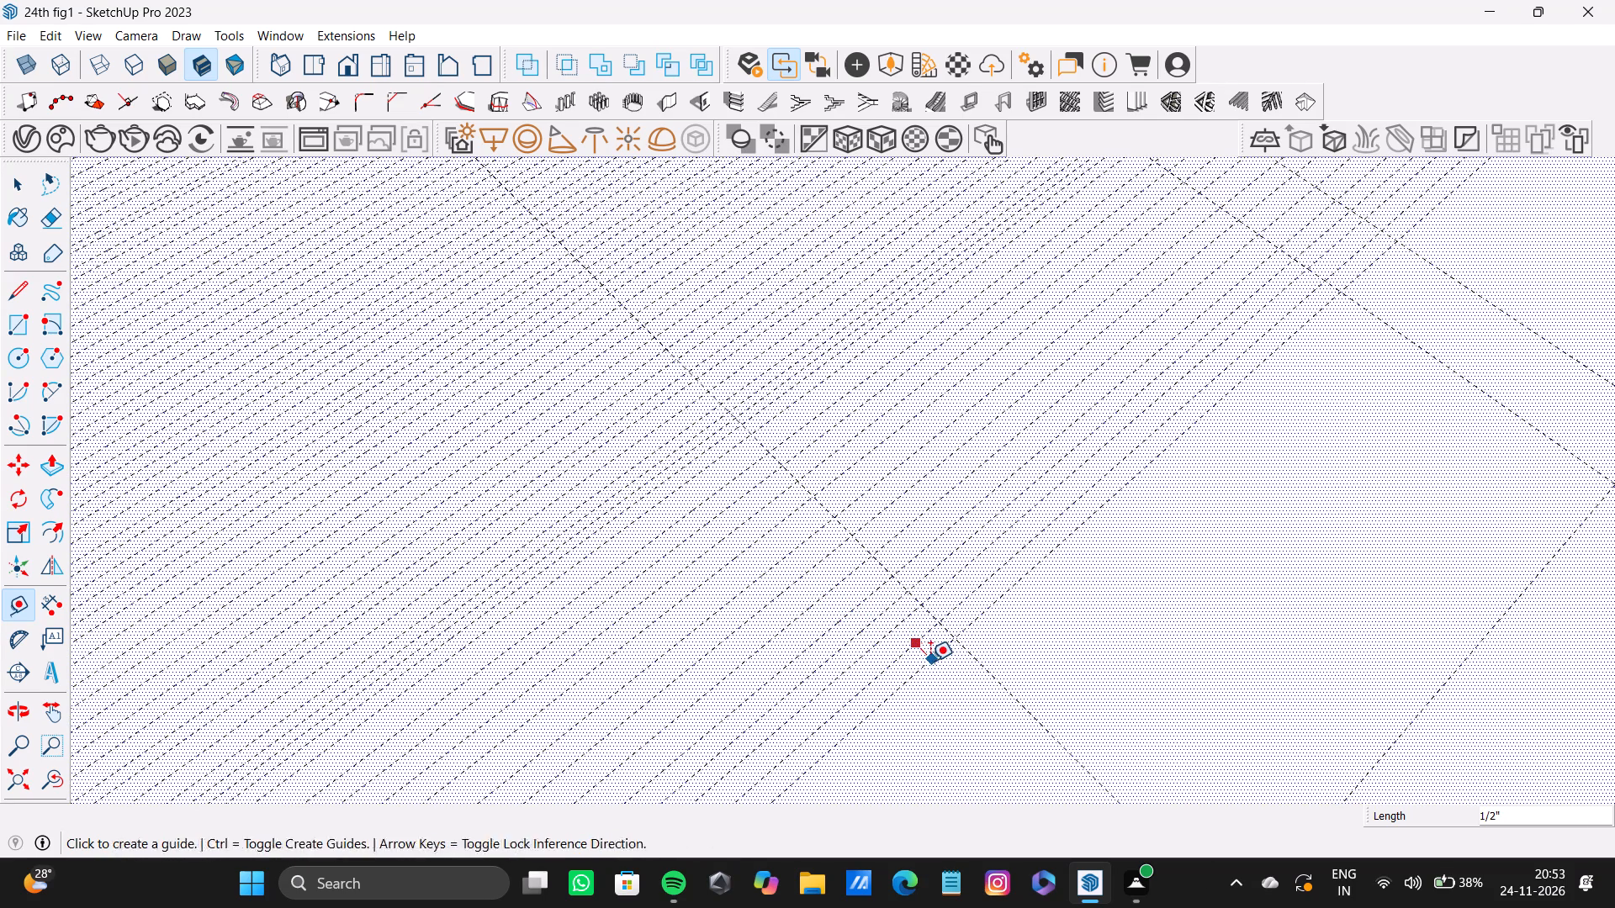
{"action": "left_click", "coordinate": [957, 675]}
{"action": "scroll", "coordinate": [957, 672], "scroll_direction": "down", "scroll_amount": 5}
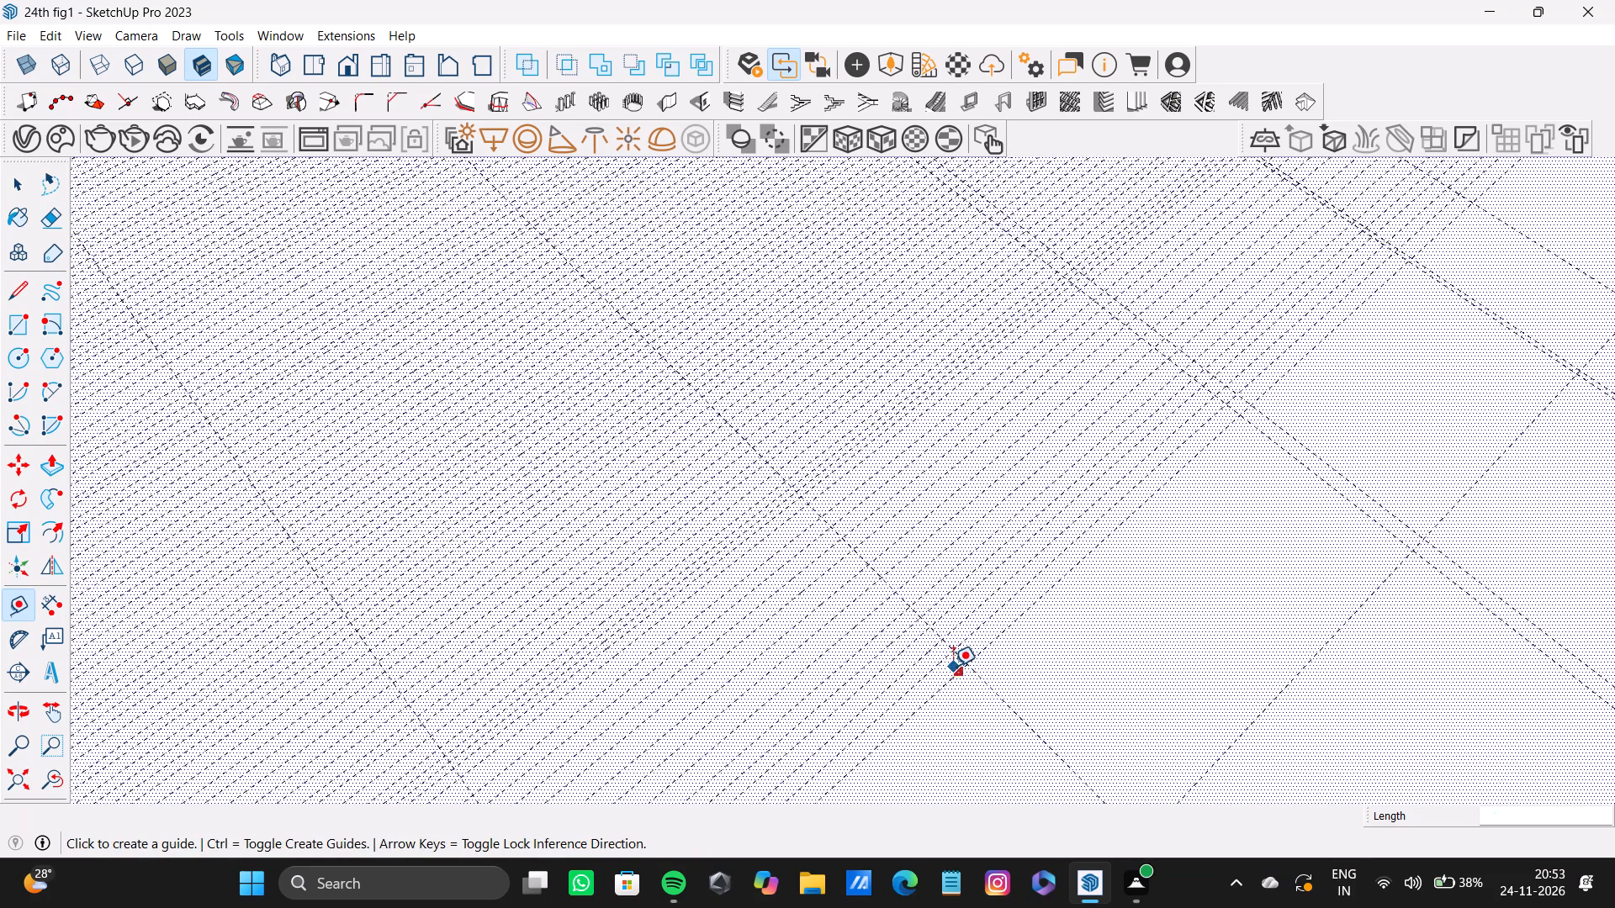
{"action": "scroll", "coordinate": [953, 666], "scroll_direction": "down", "scroll_amount": 20}
{"action": "scroll", "coordinate": [953, 666], "scroll_direction": "down", "scroll_amount": 13}
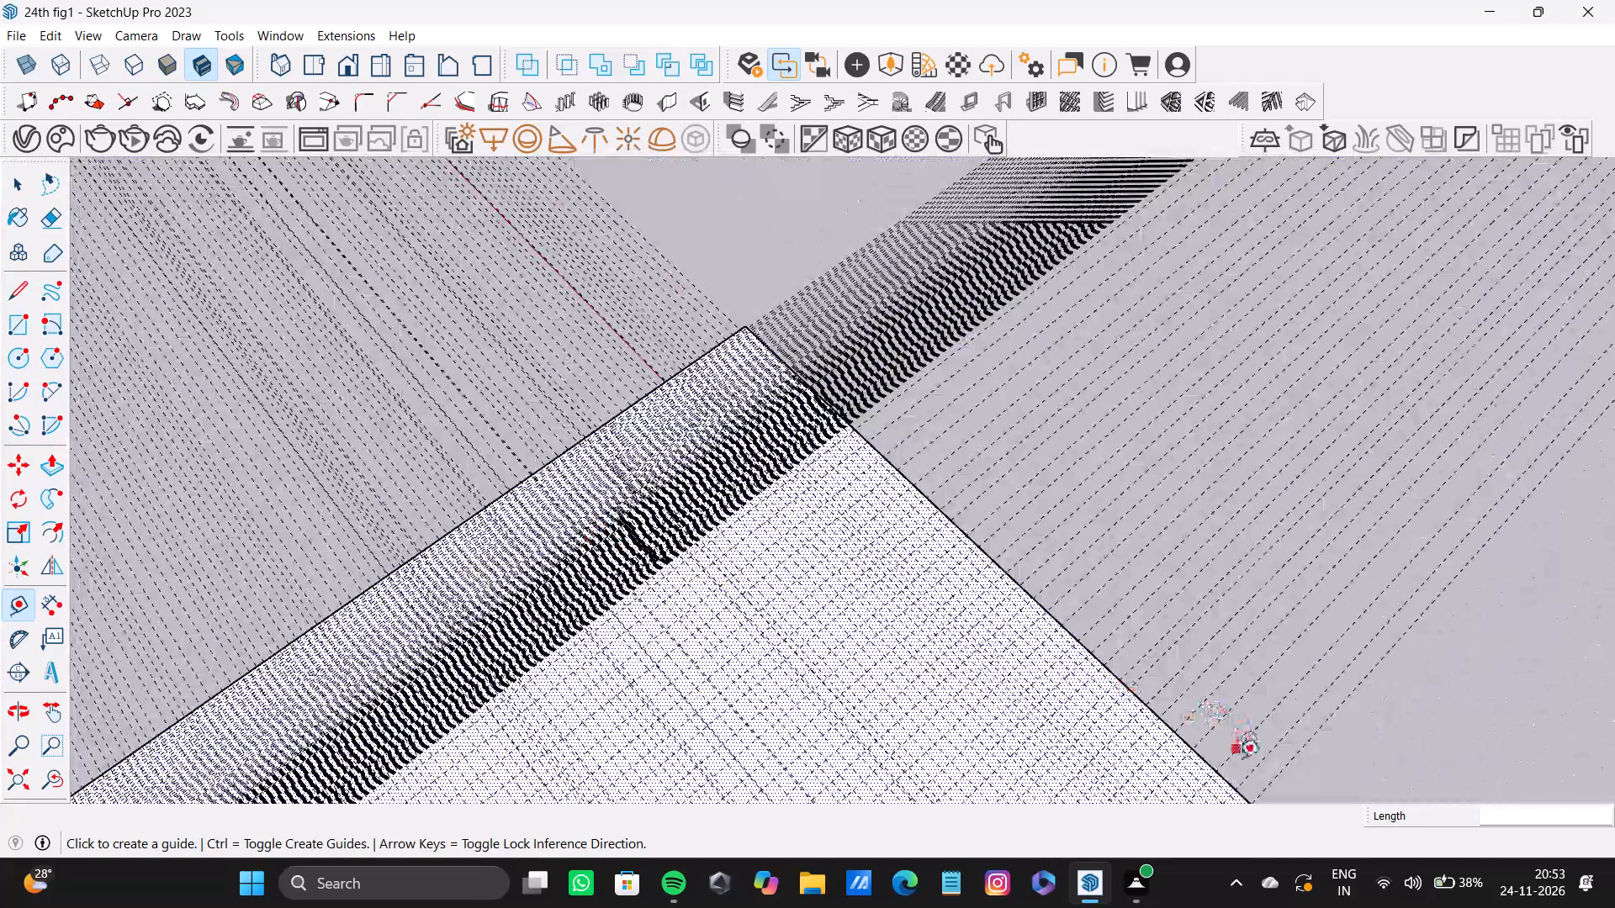
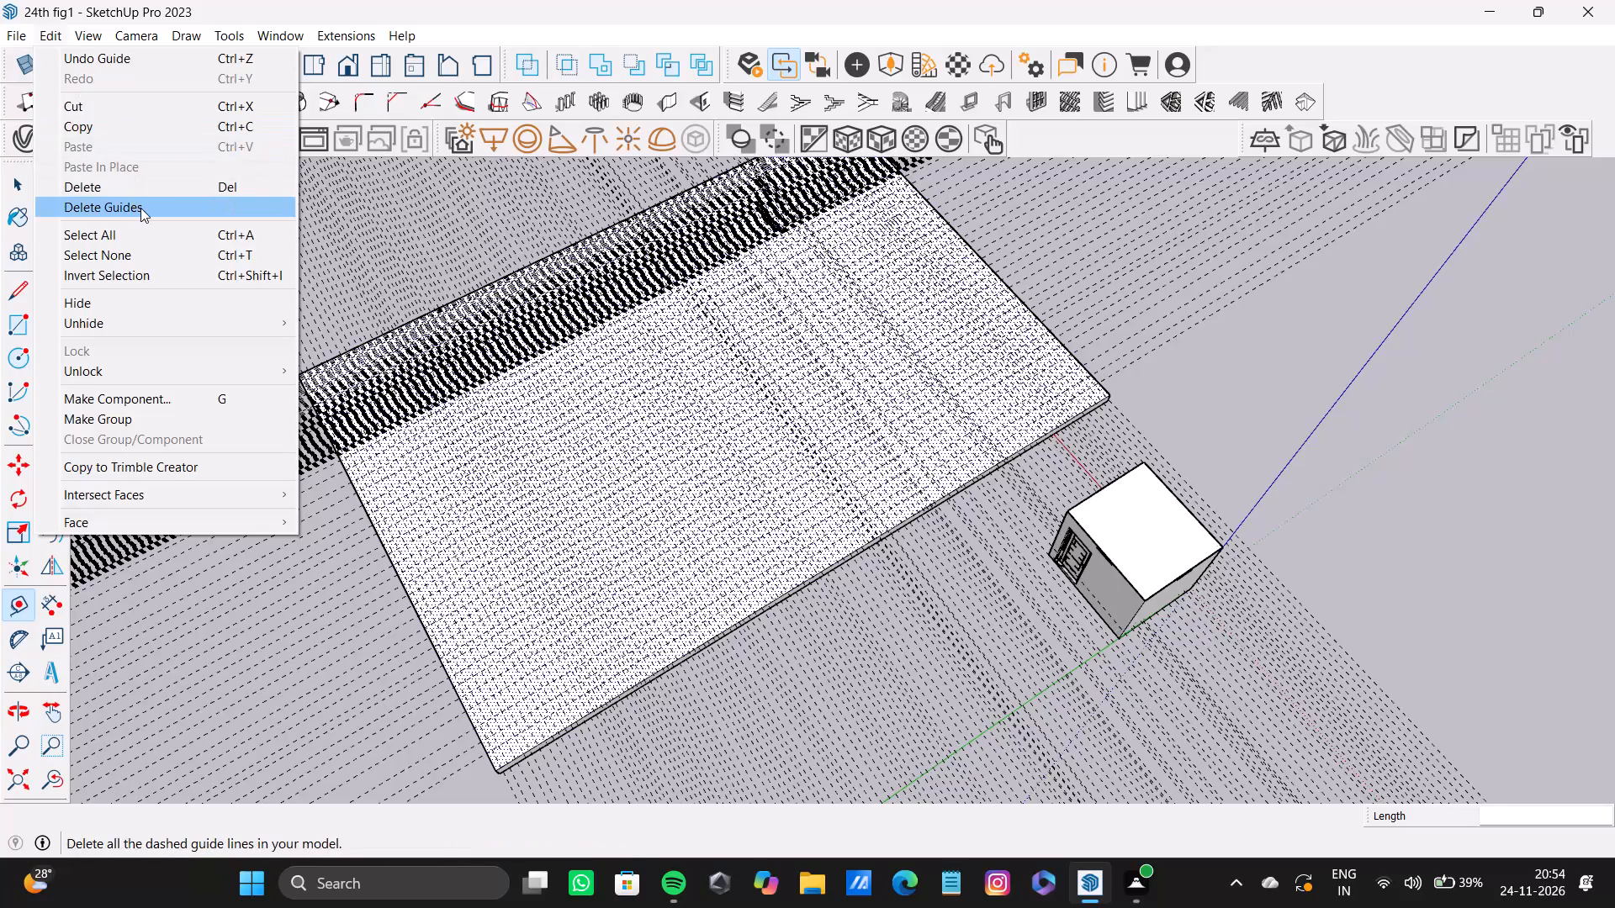
Delete all the guide lines in the model at once.
{"action": "left_click", "coordinate": [141, 209]}
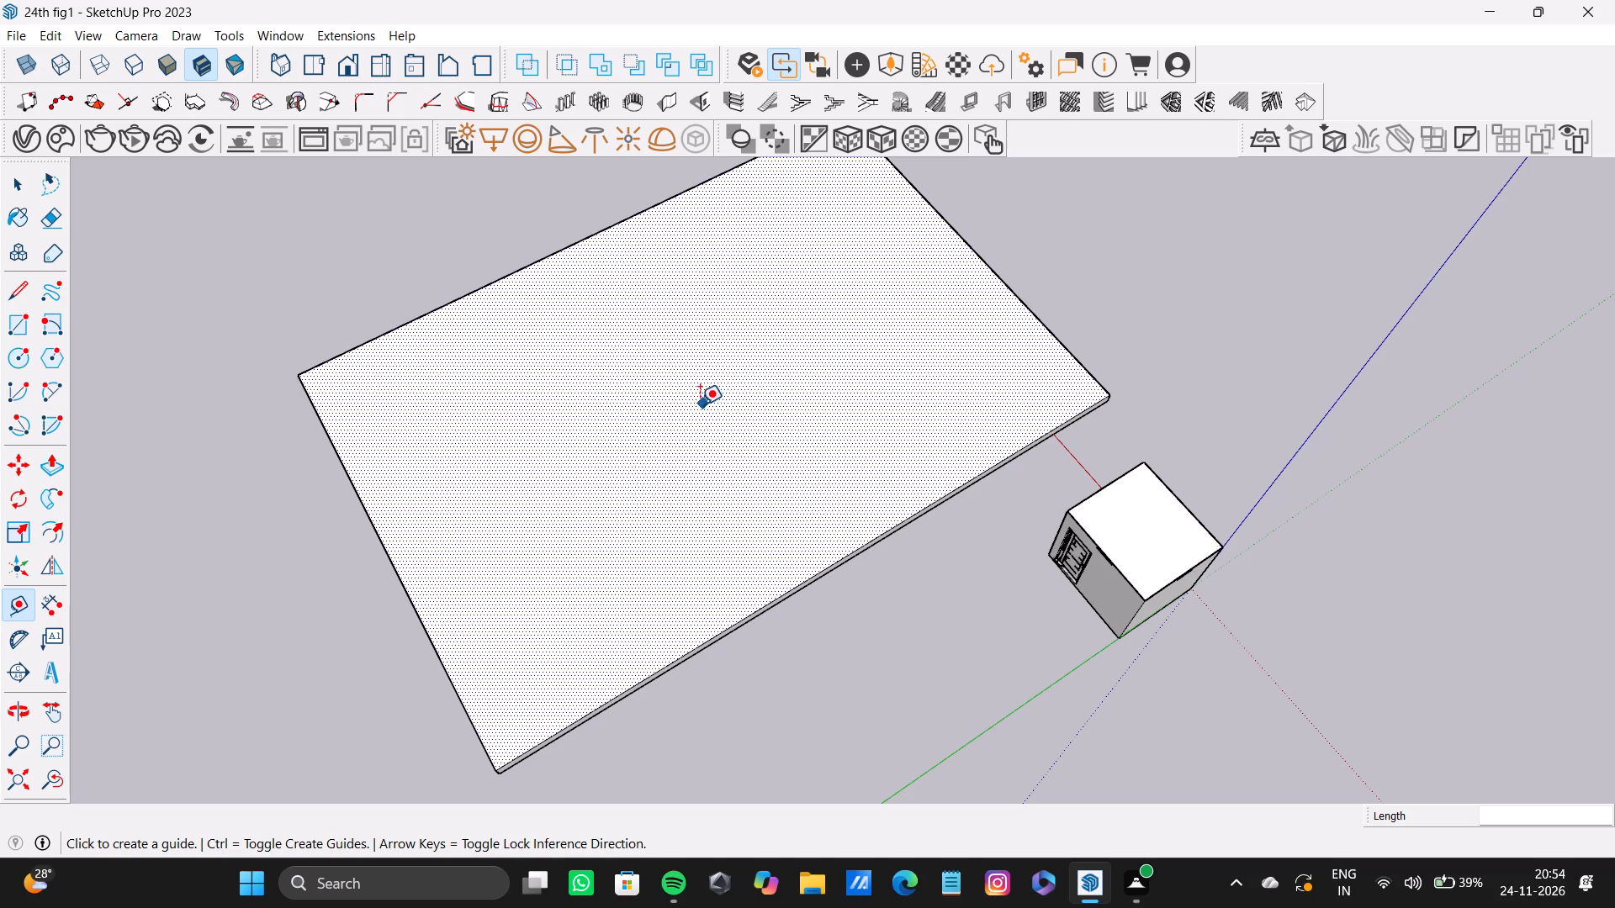
Select the whole large slab beside the bedroom, including its edges and faces, and delete it.
{"action": "key", "text": "space"}
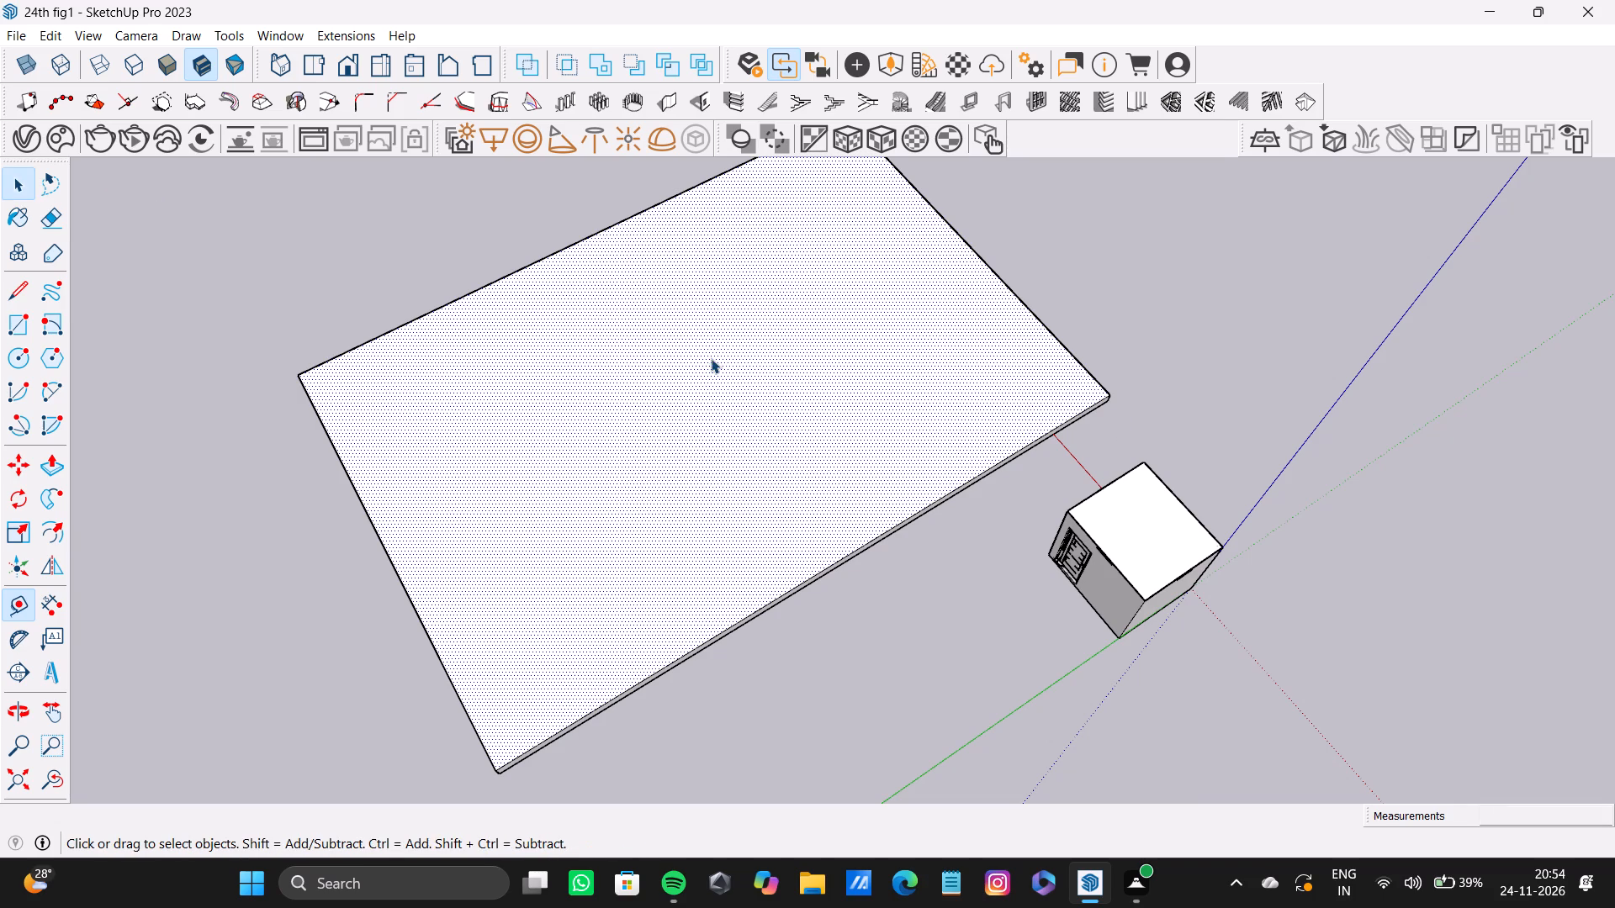
{"action": "scroll", "coordinate": [710, 359], "scroll_direction": "down", "scroll_amount": 9}
{"action": "middle_click_drag", "start_coordinate": [853, 407], "coordinate": [396, 423]}
{"action": "scroll", "coordinate": [740, 385], "scroll_direction": "down", "scroll_amount": 4}
{"action": "middle_click_drag", "start_coordinate": [834, 418], "coordinate": [371, 377], "text": "shift"}
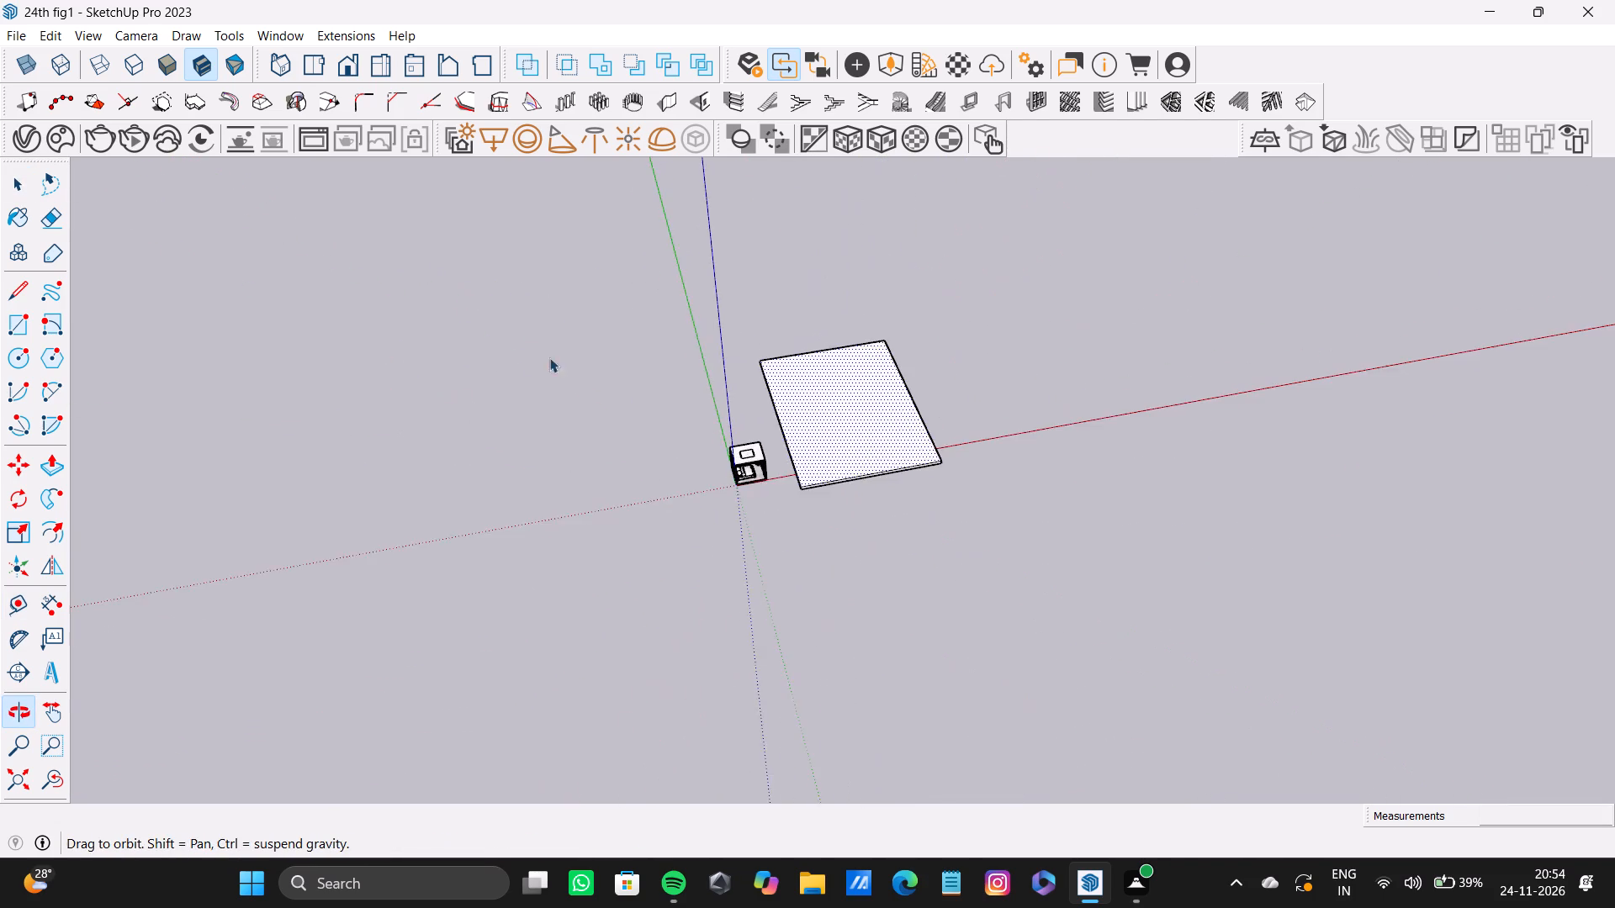
{"action": "scroll", "coordinate": [934, 426], "scroll_direction": "up", "scroll_amount": 9}
{"action": "scroll", "coordinate": [761, 397], "scroll_direction": "down", "scroll_amount": 5}
{"action": "middle_click_drag", "start_coordinate": [758, 398], "coordinate": [733, 314]}
{"action": "triple_click", "coordinate": [797, 396]}
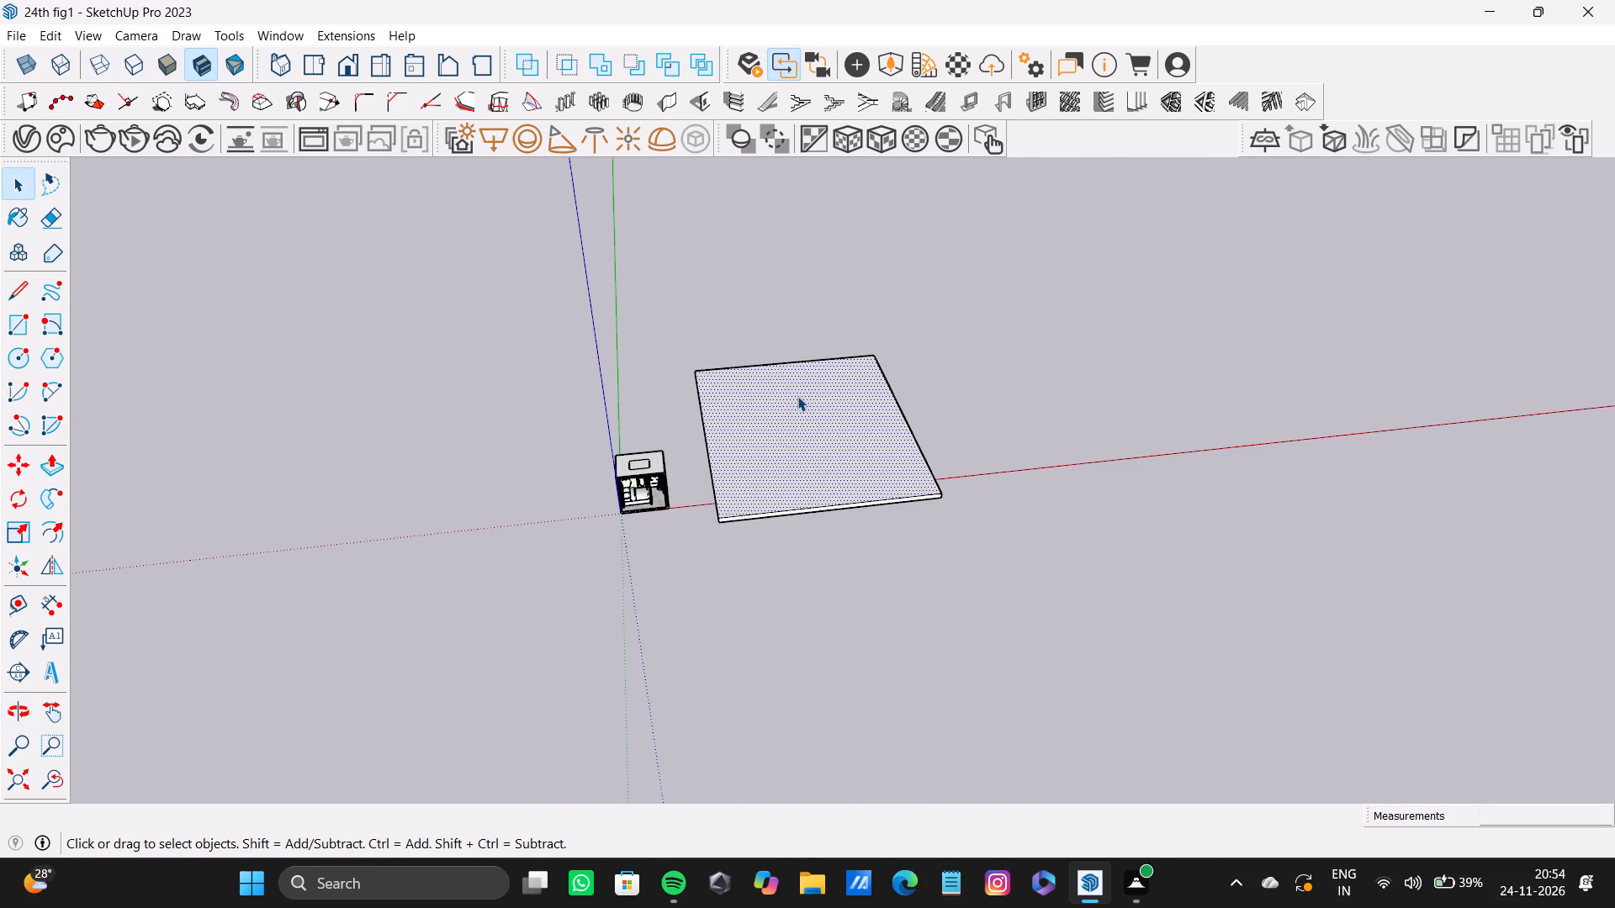
{"action": "key", "text": "Delete"}
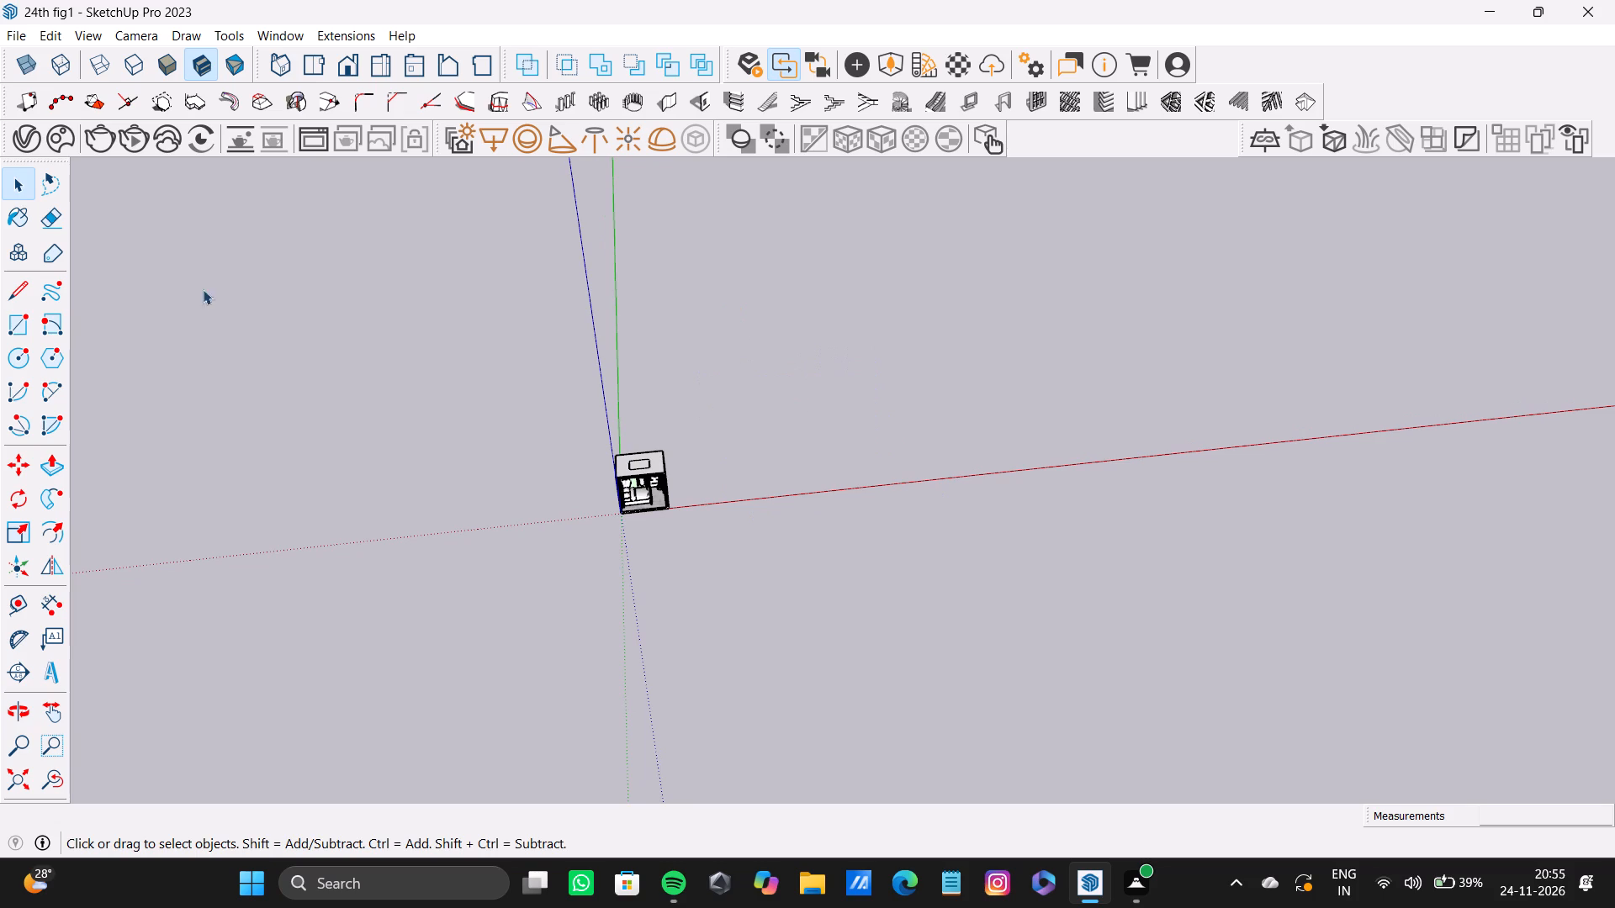
Draw a flat rectangle about 9' 2 1/2" by 20' 1 11/16" on the ground beside the room, starting on the red axis.
{"action": "left_click", "coordinate": [21, 325]}
{"action": "scroll", "coordinate": [674, 524], "scroll_direction": "up", "scroll_amount": 3}
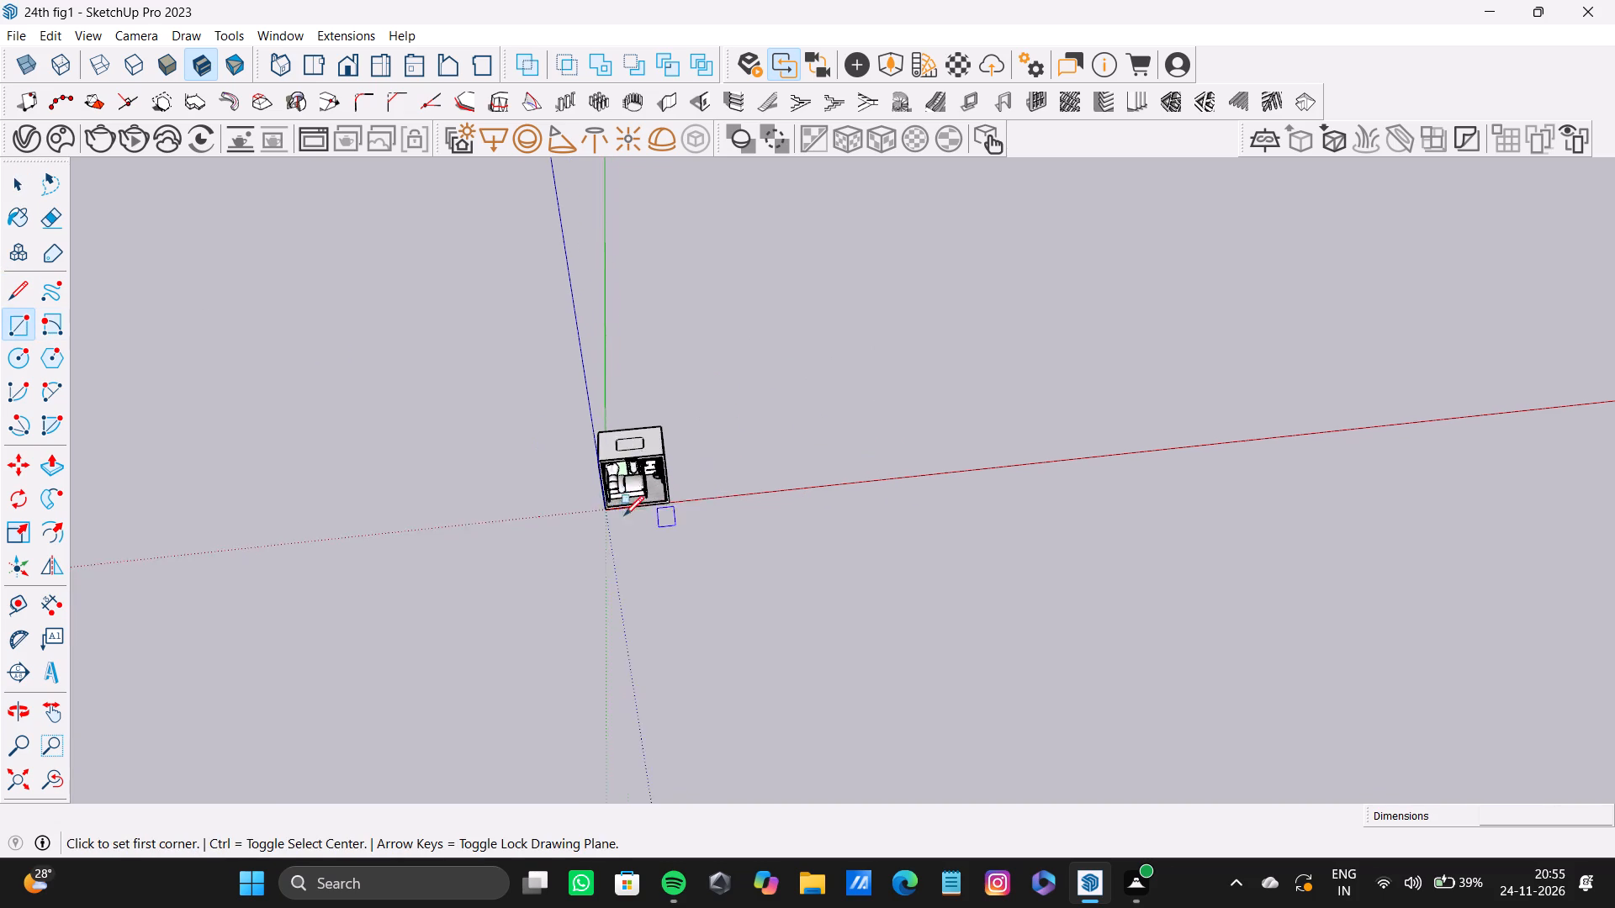
{"action": "scroll", "coordinate": [624, 515], "scroll_direction": "up", "scroll_amount": 10}
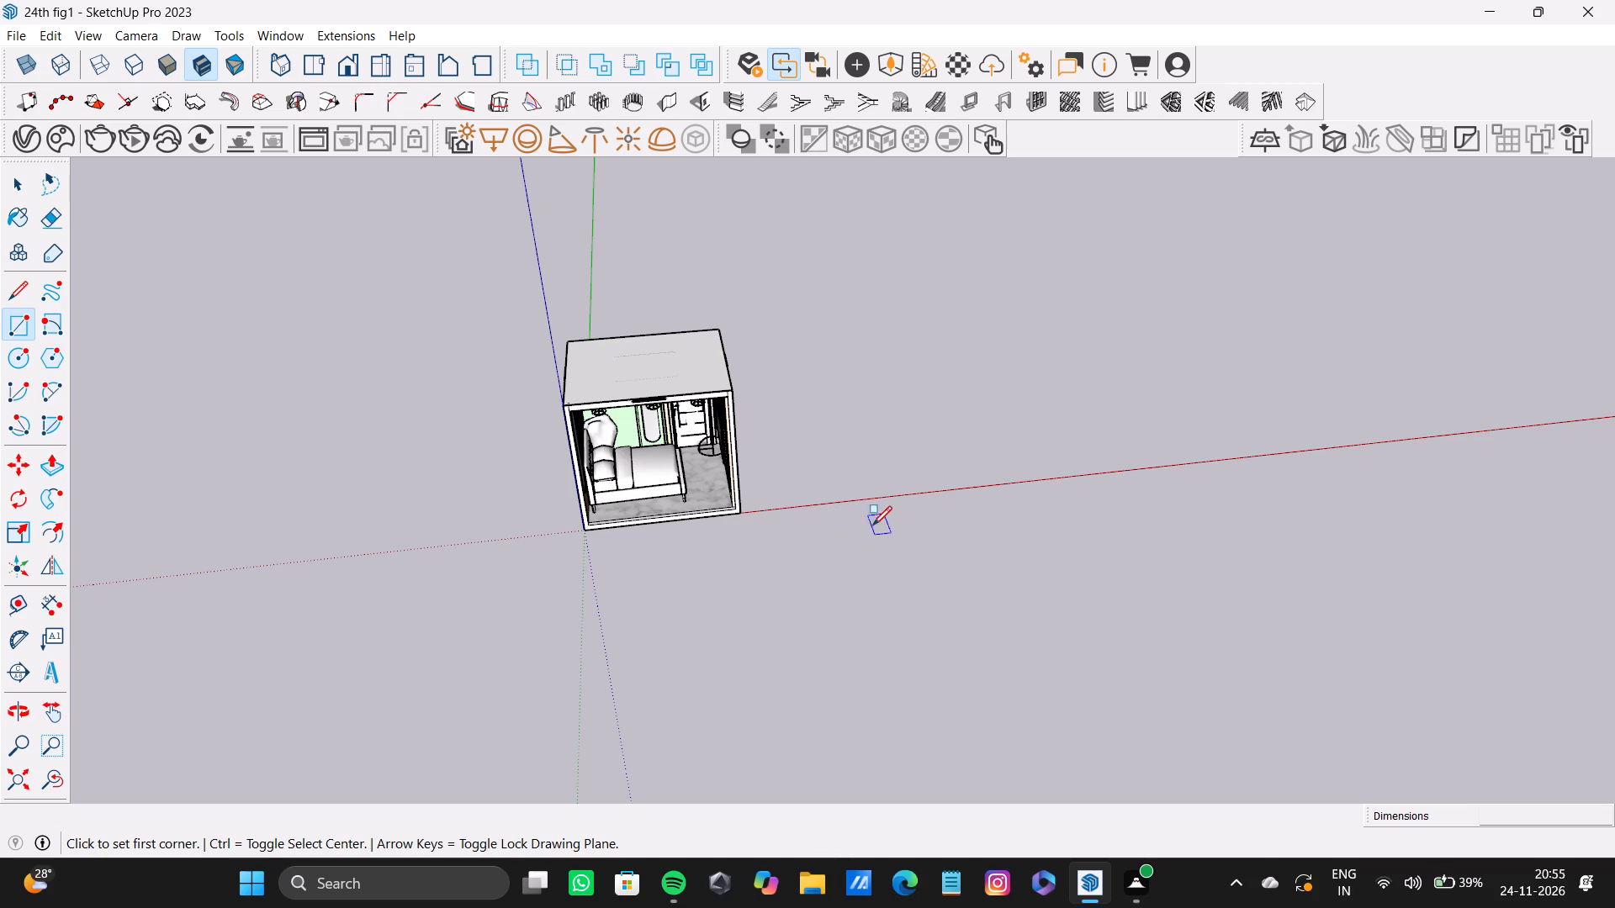
{"action": "left_click", "coordinate": [874, 498]}
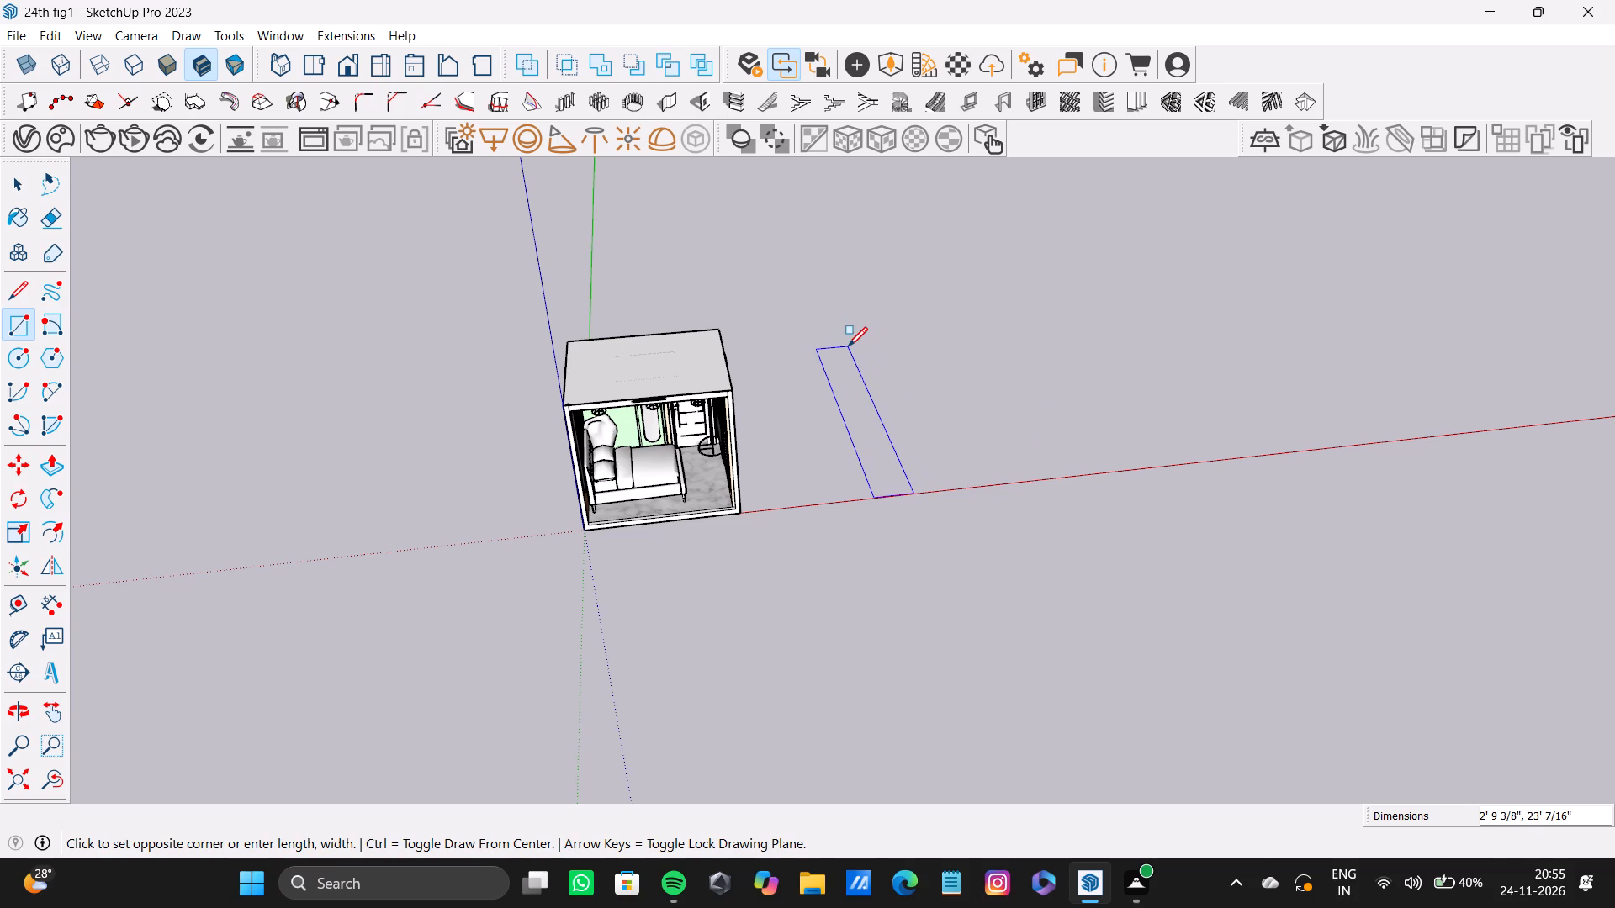
{"action": "left_click", "coordinate": [929, 355]}
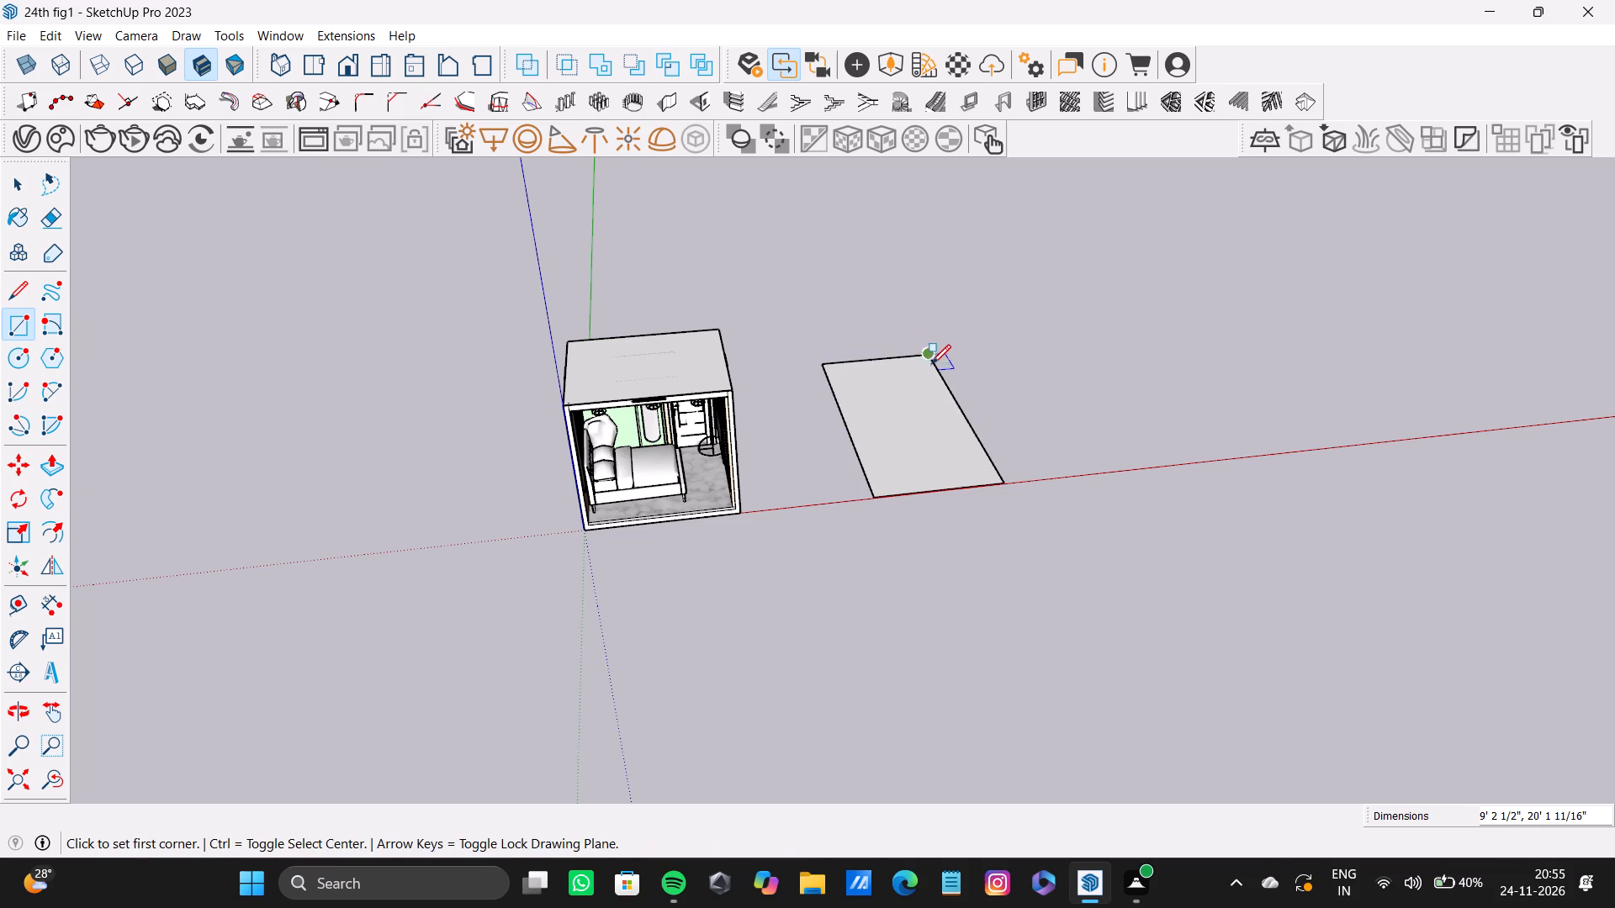
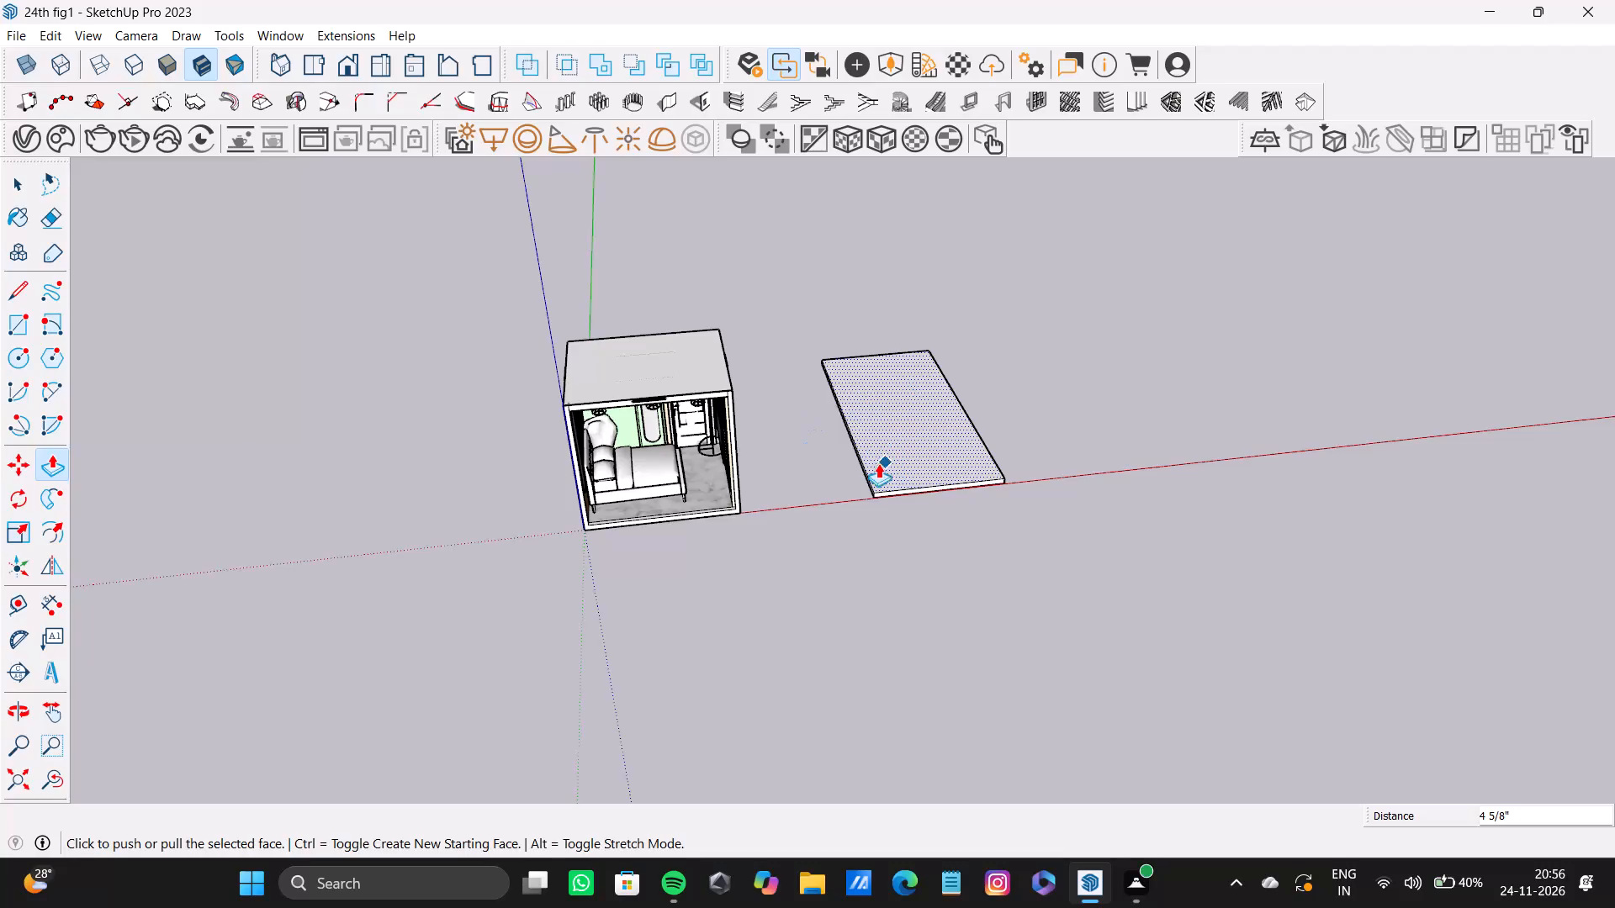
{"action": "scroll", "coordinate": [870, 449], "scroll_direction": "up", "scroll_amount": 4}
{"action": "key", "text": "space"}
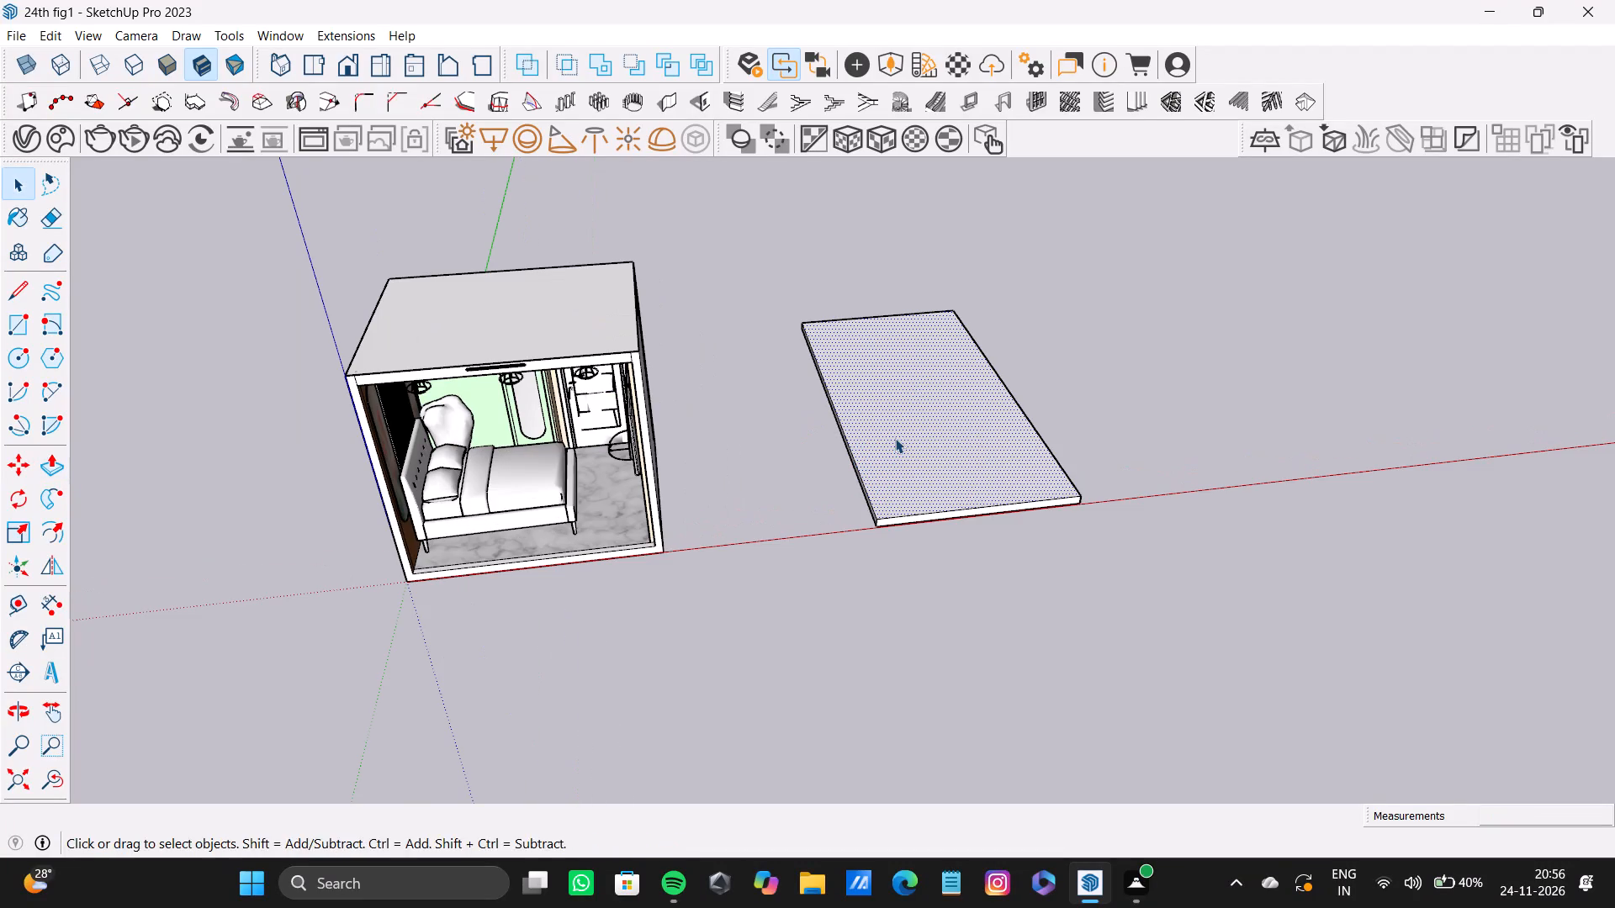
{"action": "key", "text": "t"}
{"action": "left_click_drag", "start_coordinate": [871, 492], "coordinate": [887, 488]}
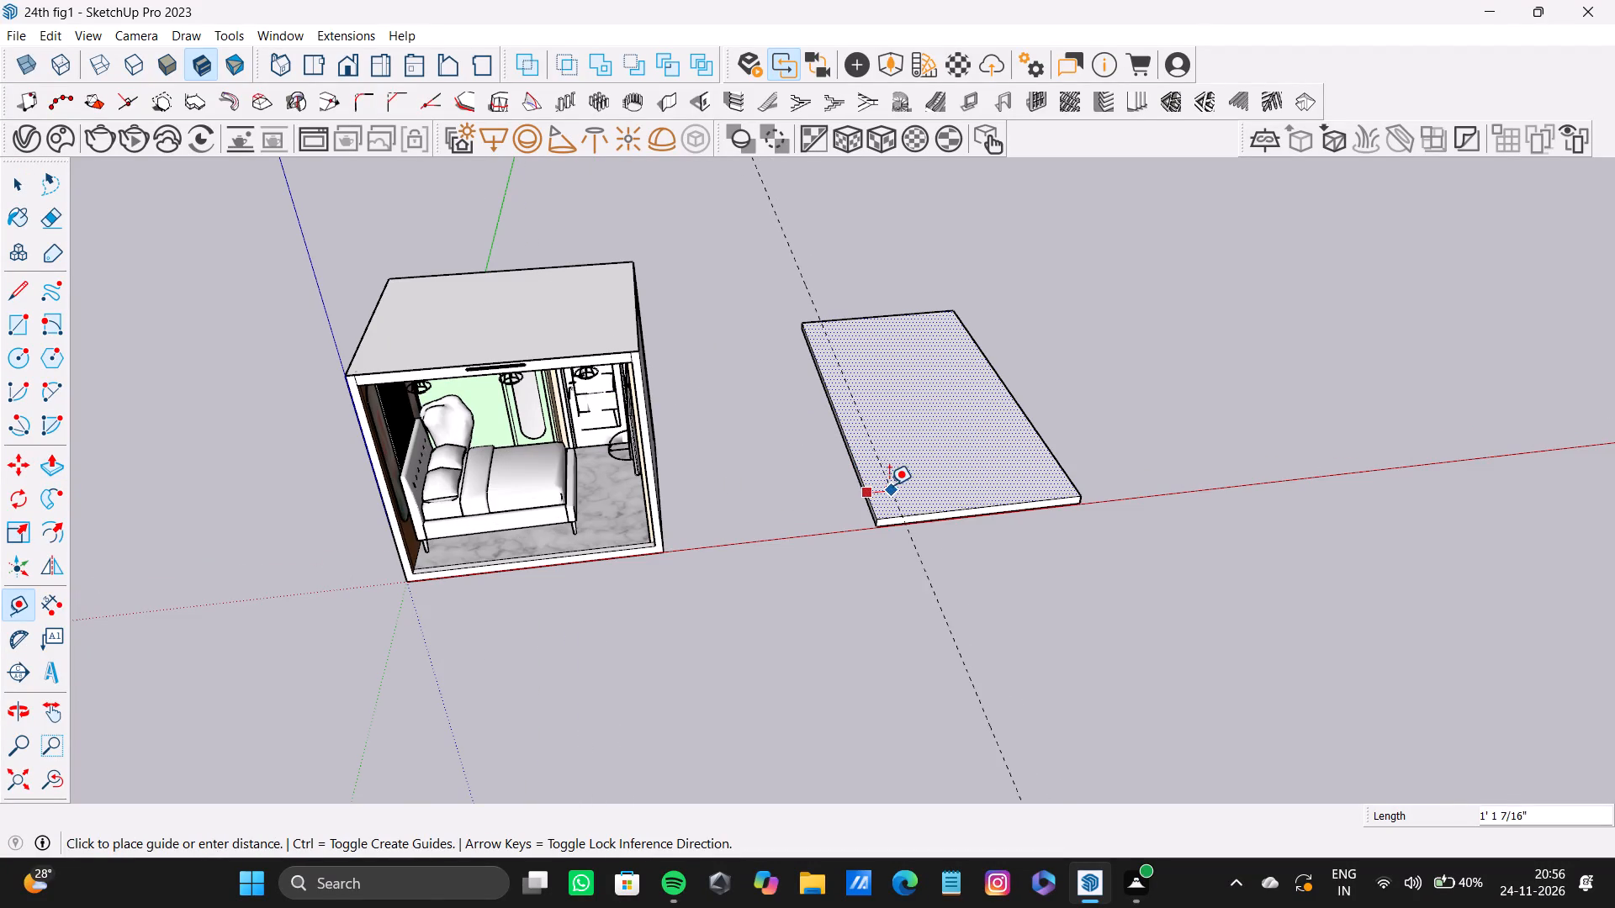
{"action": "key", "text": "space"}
Offset the outline of the panel's top face inward to form a narrow border around it.
{"action": "key", "text": "f"}
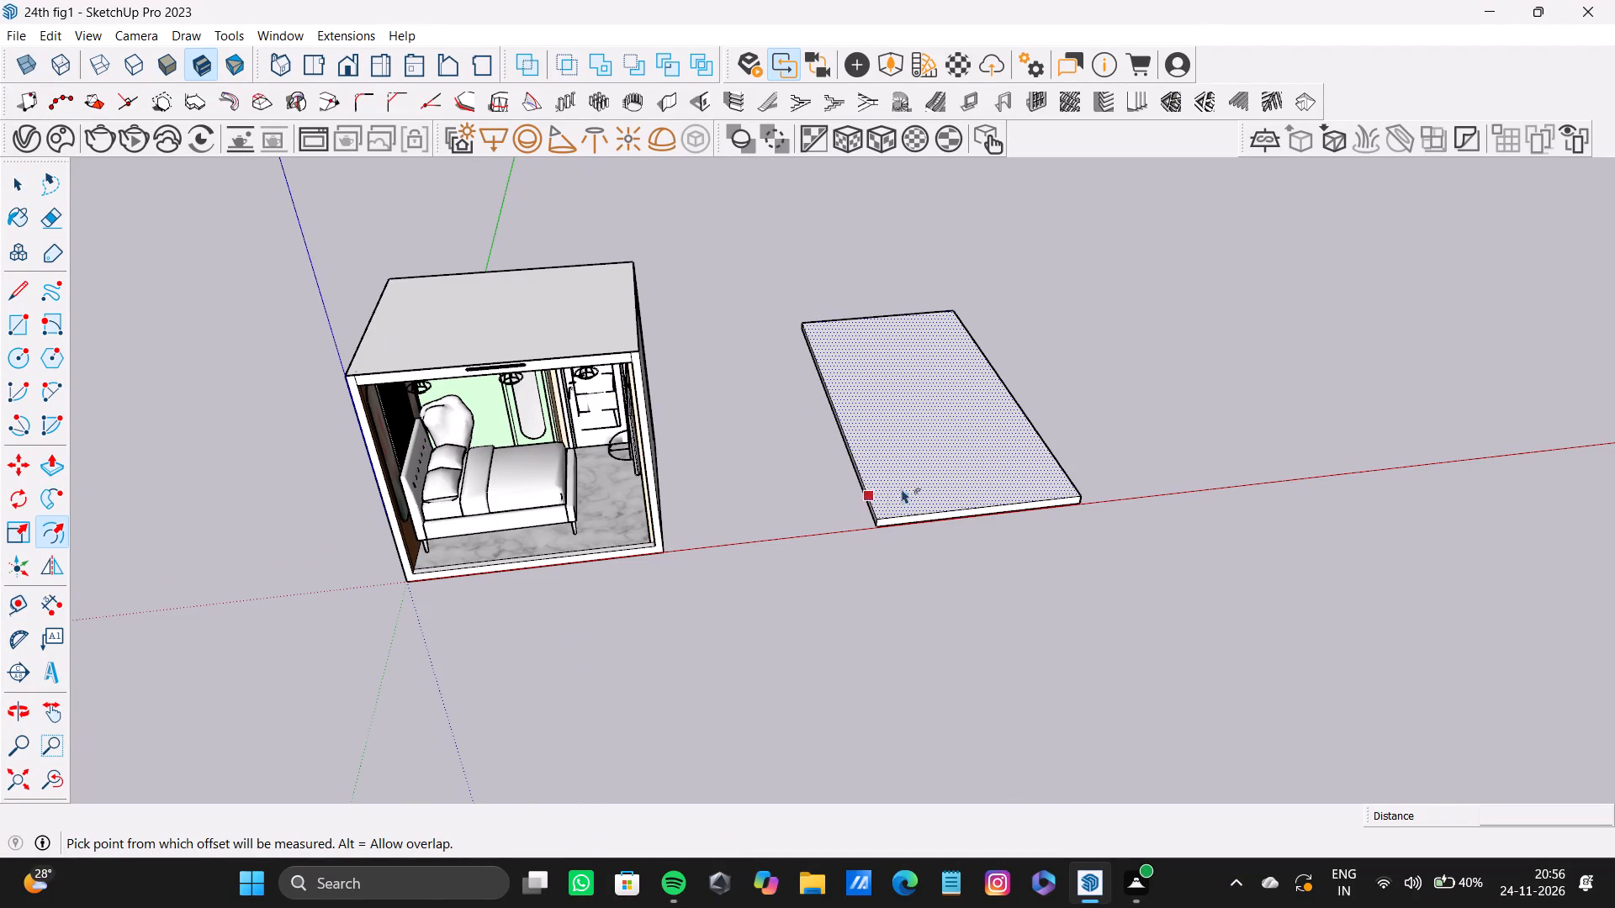
{"action": "left_click_drag", "start_coordinate": [948, 462], "coordinate": [878, 509]}
Draw a line about 9 3/16" from the inner rectangle's room-side corner near the red axis to the panel's outer short edge.
{"action": "middle_click_drag", "start_coordinate": [899, 342], "coordinate": [863, 610]}
{"action": "scroll", "coordinate": [860, 363], "scroll_direction": "down", "scroll_amount": 5}
{"action": "middle_click_drag", "start_coordinate": [876, 356], "coordinate": [622, 480], "text": "shift"}
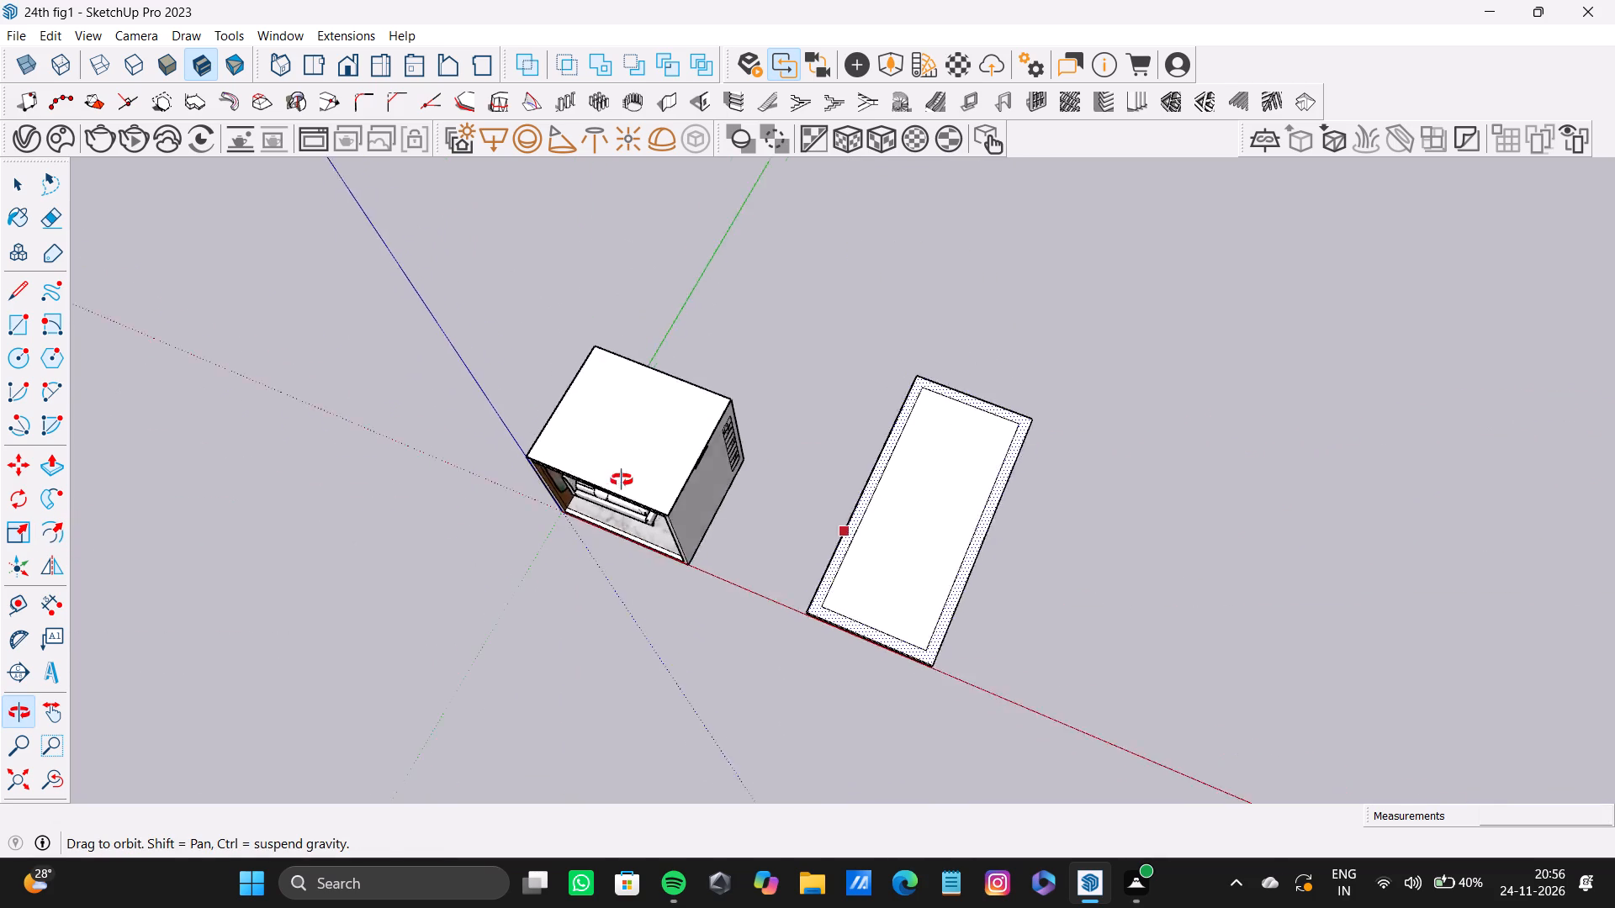
{"action": "middle_click_drag", "start_coordinate": [622, 480], "coordinate": [627, 476], "text": "shift"}
{"action": "scroll", "coordinate": [1046, 466], "scroll_direction": "up", "scroll_amount": 5}
{"action": "middle_click_drag", "start_coordinate": [1037, 493], "coordinate": [593, 412]}
{"action": "scroll", "coordinate": [776, 512], "scroll_direction": "down", "scroll_amount": 2, "text": "shift"}
{"action": "middle_click_drag", "start_coordinate": [786, 543], "coordinate": [767, 478], "text": "shift"}
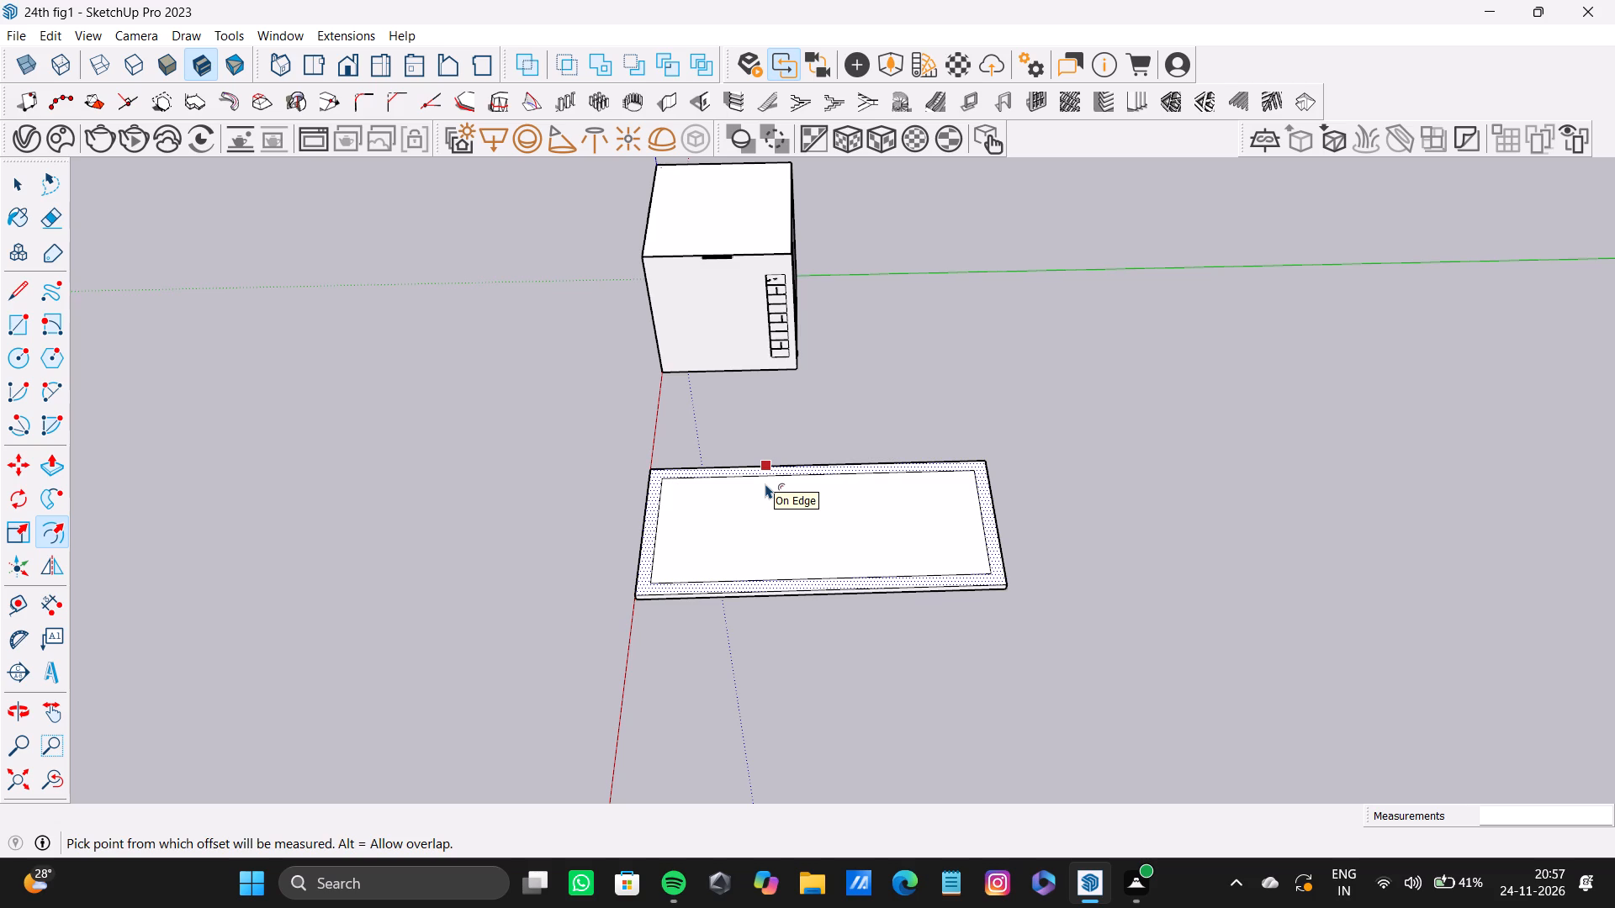
{"action": "key", "text": "space"}
{"action": "key", "text": "l"}
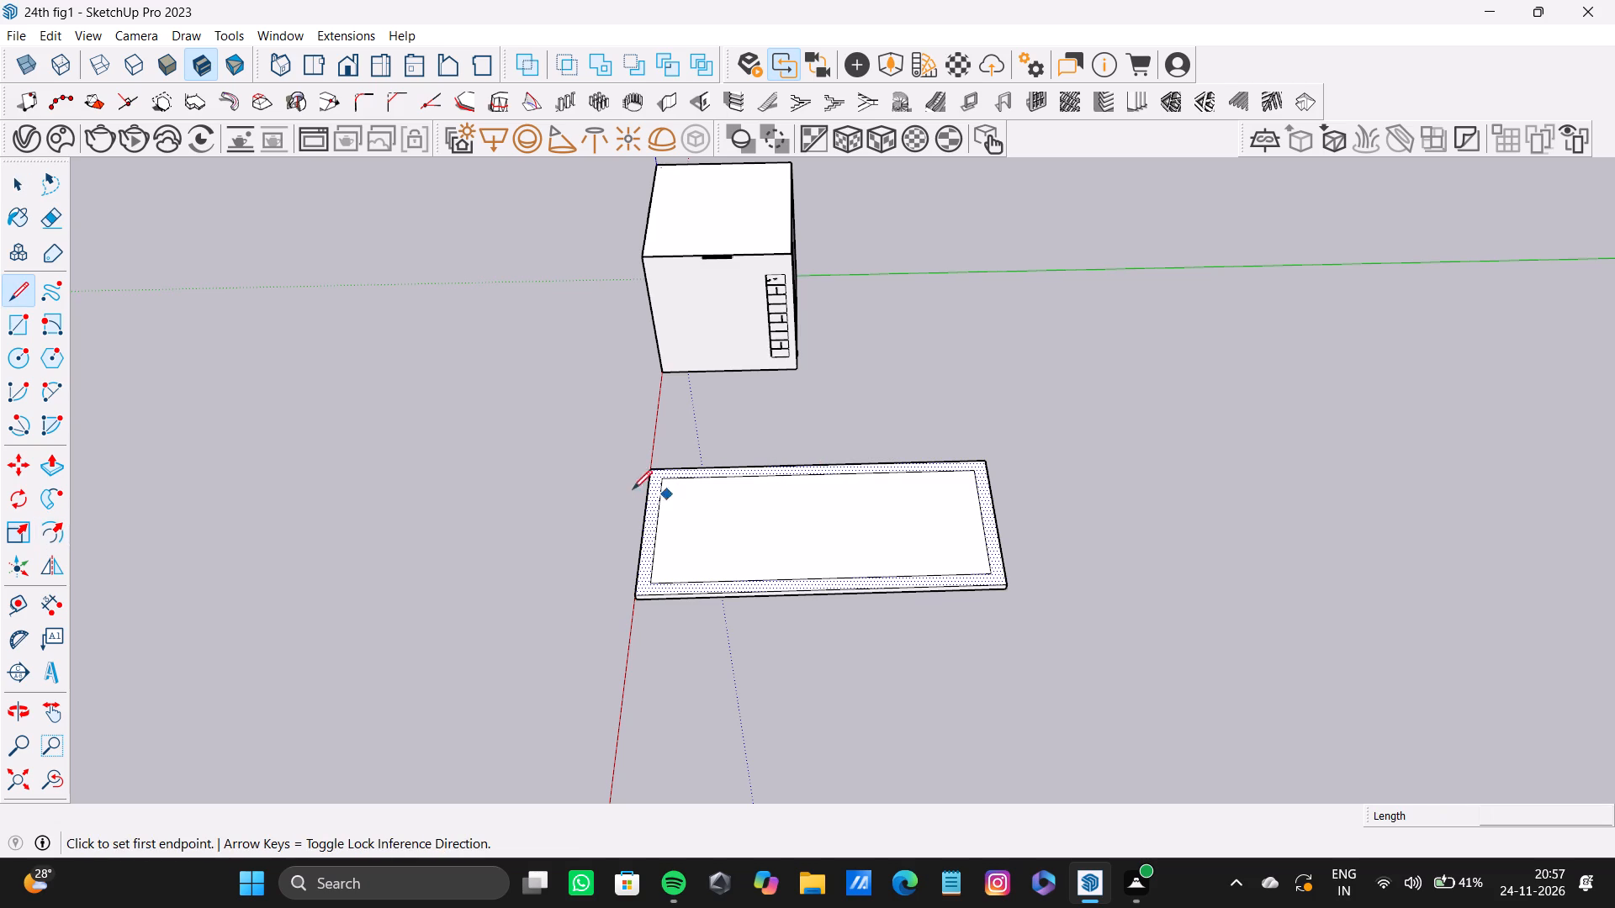
{"action": "scroll", "coordinate": [665, 469], "scroll_direction": "up", "scroll_amount": 10}
{"action": "left_click", "coordinate": [651, 488]}
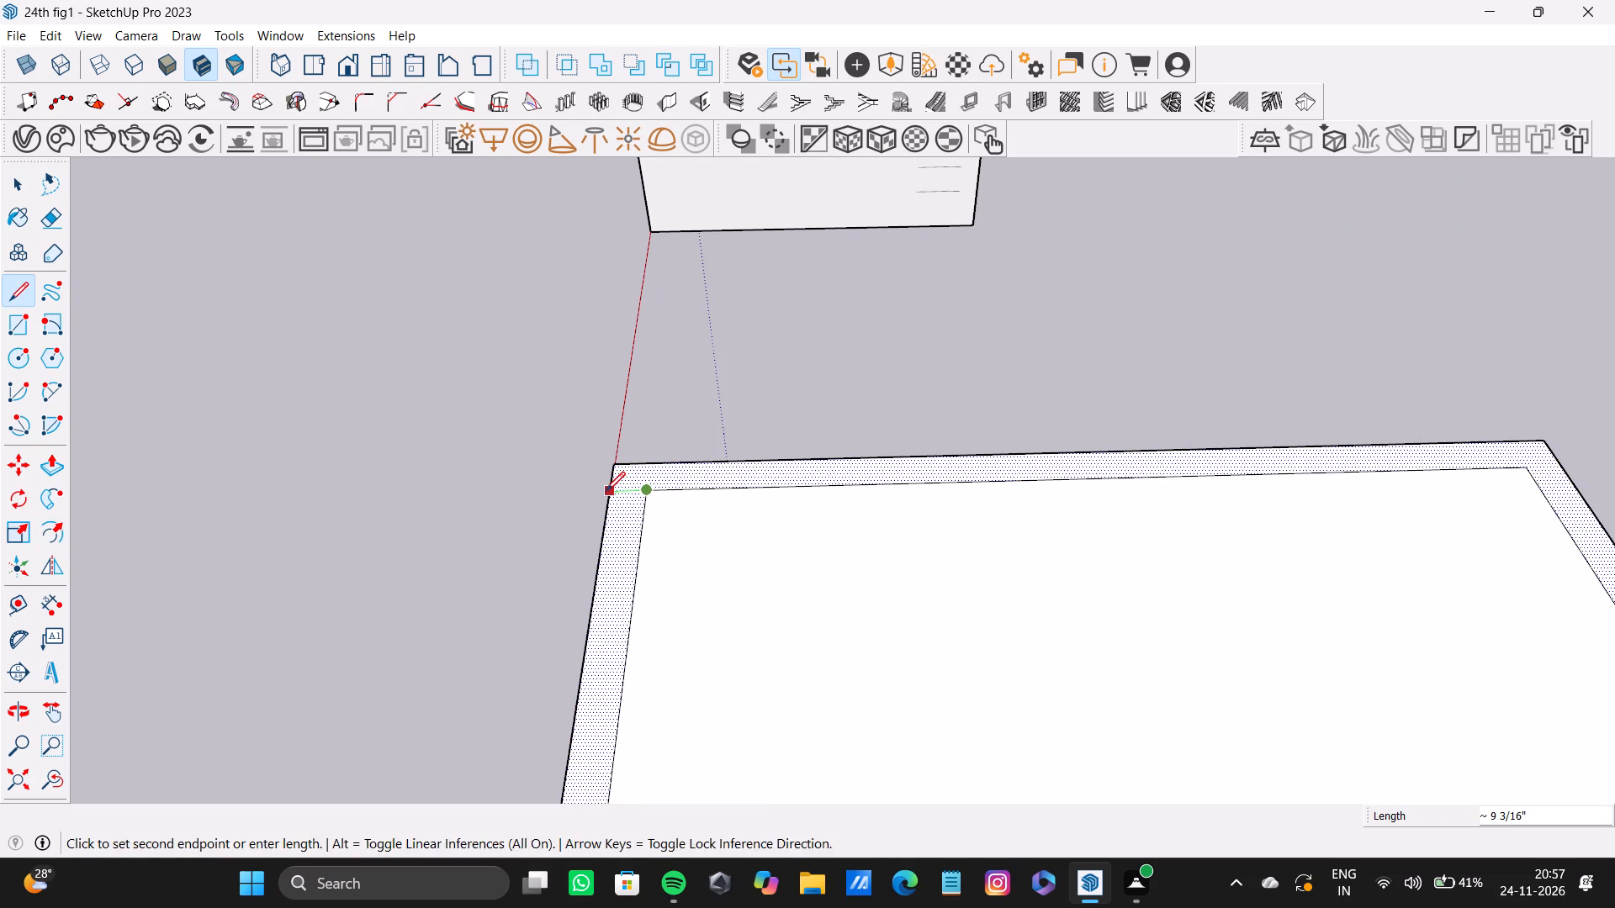
{"action": "left_click", "coordinate": [606, 492]}
Draw a matching line from the inner rectangle's other room-side corner to the opposite short edge, separating the long border strip facing the room.
{"action": "scroll", "coordinate": [1314, 484], "scroll_direction": "down", "scroll_amount": 6}
{"action": "middle_click_drag", "start_coordinate": [1019, 504], "coordinate": [813, 467]}
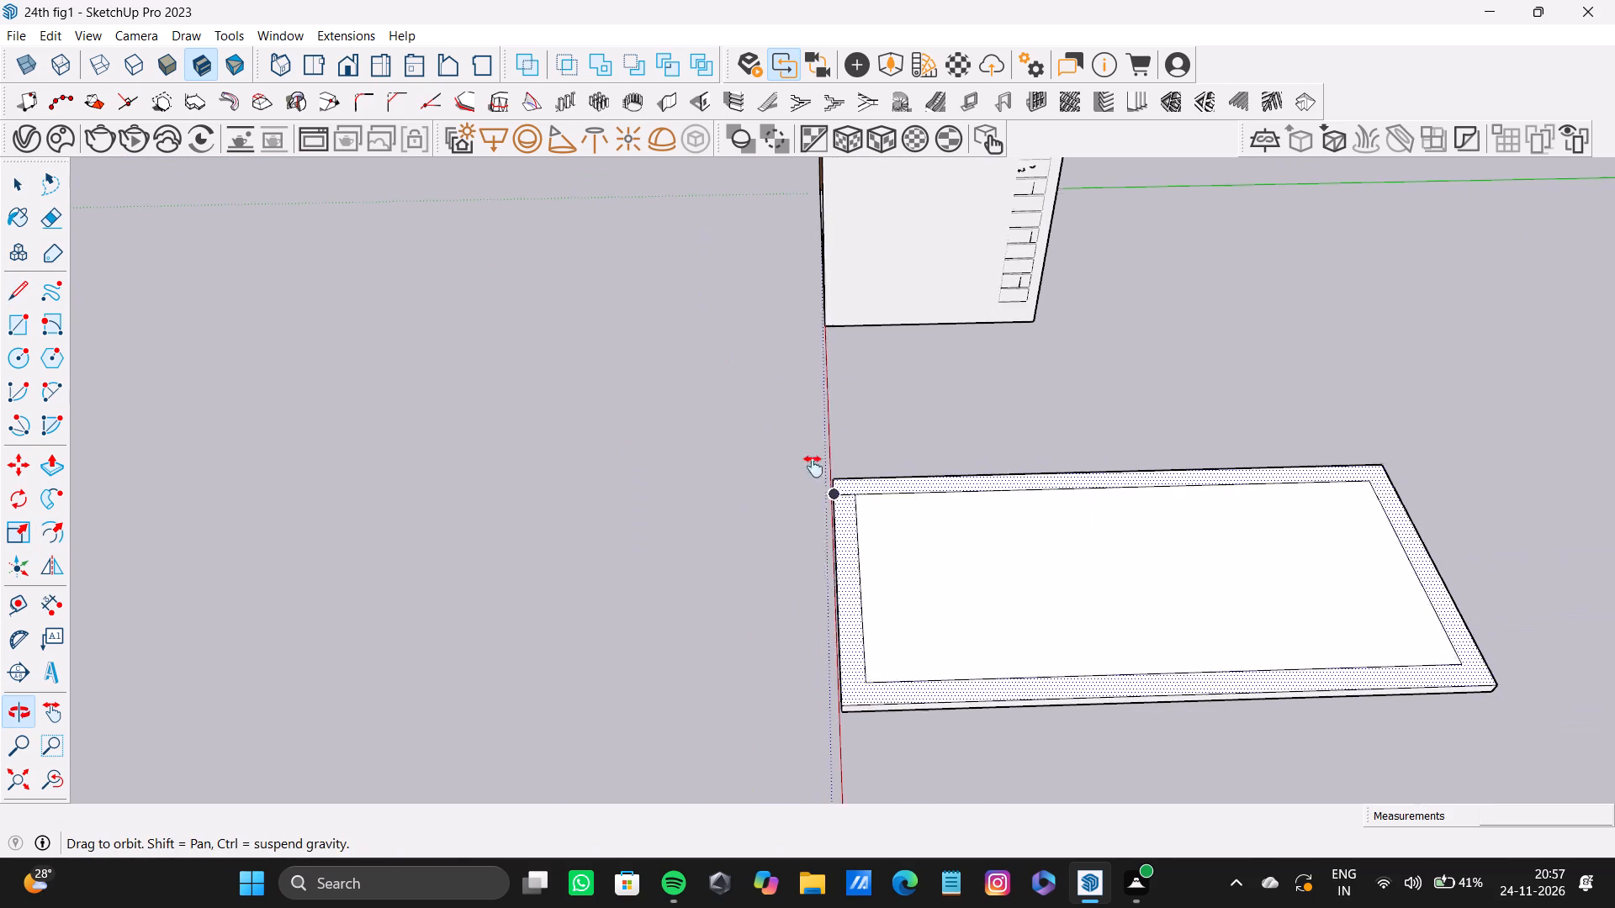
{"action": "middle_click_drag", "start_coordinate": [813, 467], "coordinate": [492, 390]}
{"action": "scroll", "coordinate": [823, 403], "scroll_direction": "up", "scroll_amount": 7}
{"action": "left_click", "coordinate": [864, 362]}
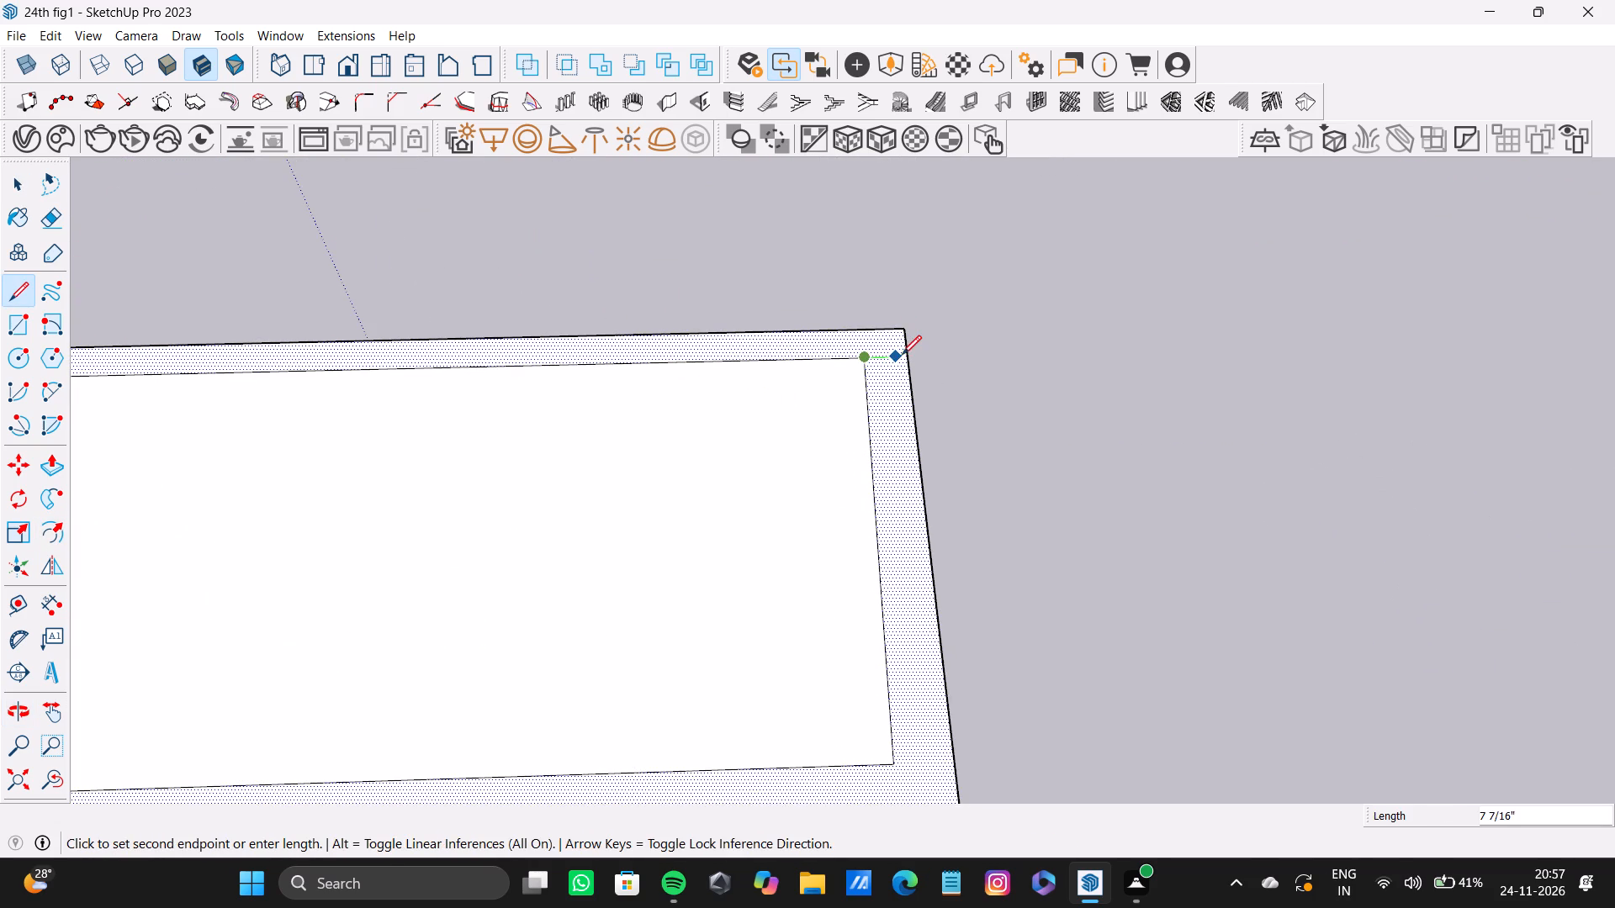
{"action": "left_click", "coordinate": [910, 353]}
{"action": "scroll", "coordinate": [636, 400], "scroll_direction": "down", "scroll_amount": 8}
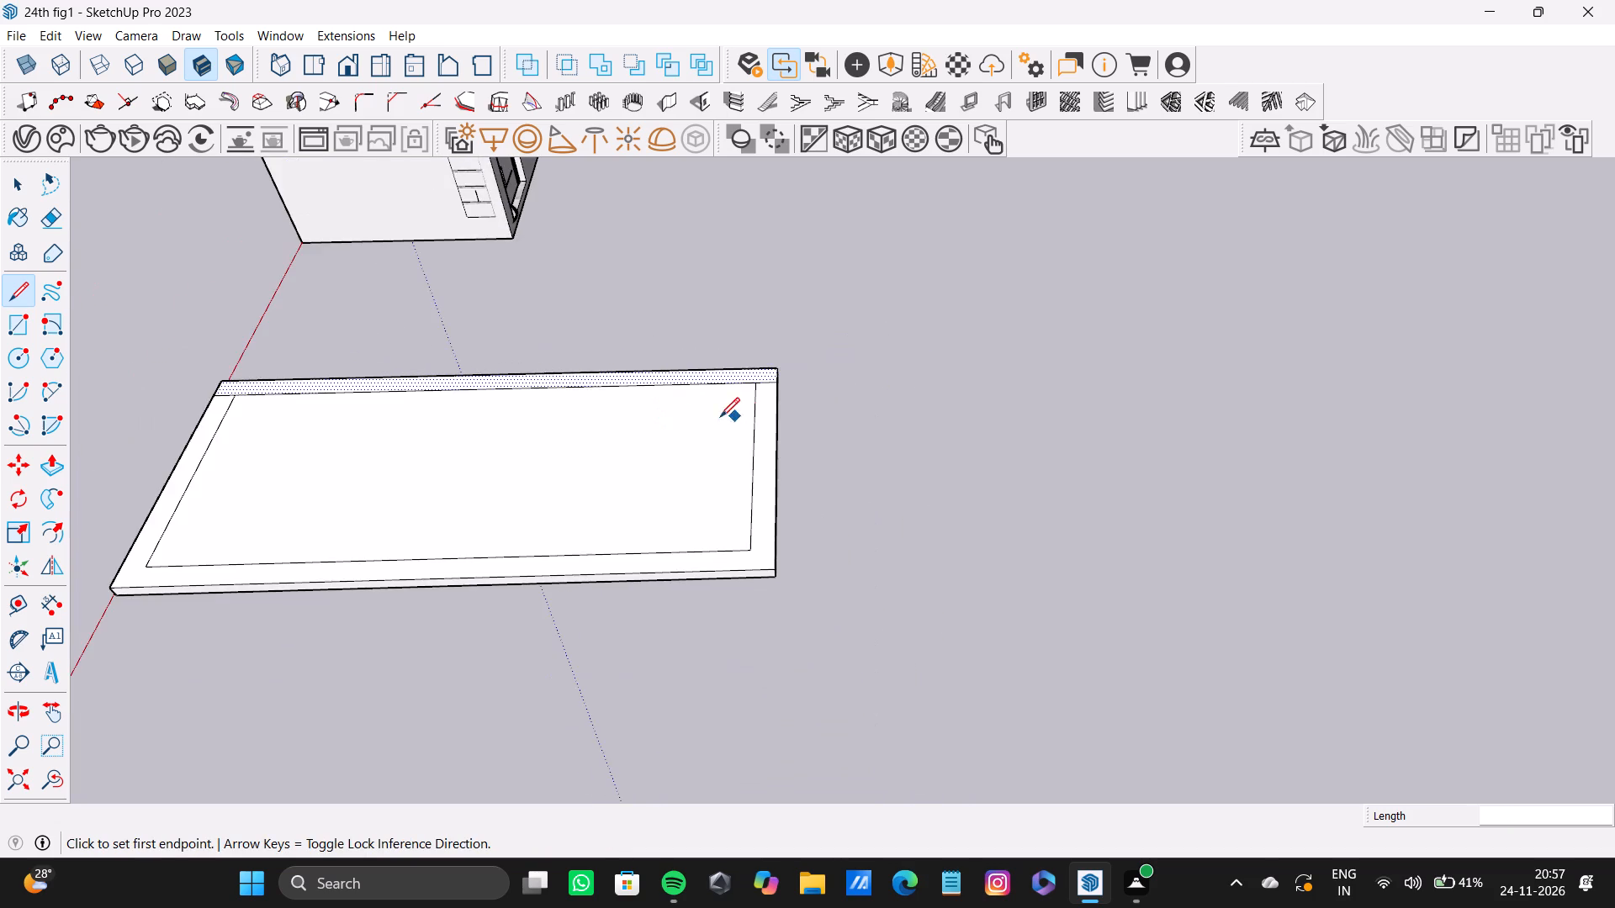
{"action": "scroll", "coordinate": [696, 420], "scroll_direction": "down", "scroll_amount": 4}
{"action": "middle_click_drag", "start_coordinate": [696, 420], "coordinate": [933, 441], "text": "shift"}
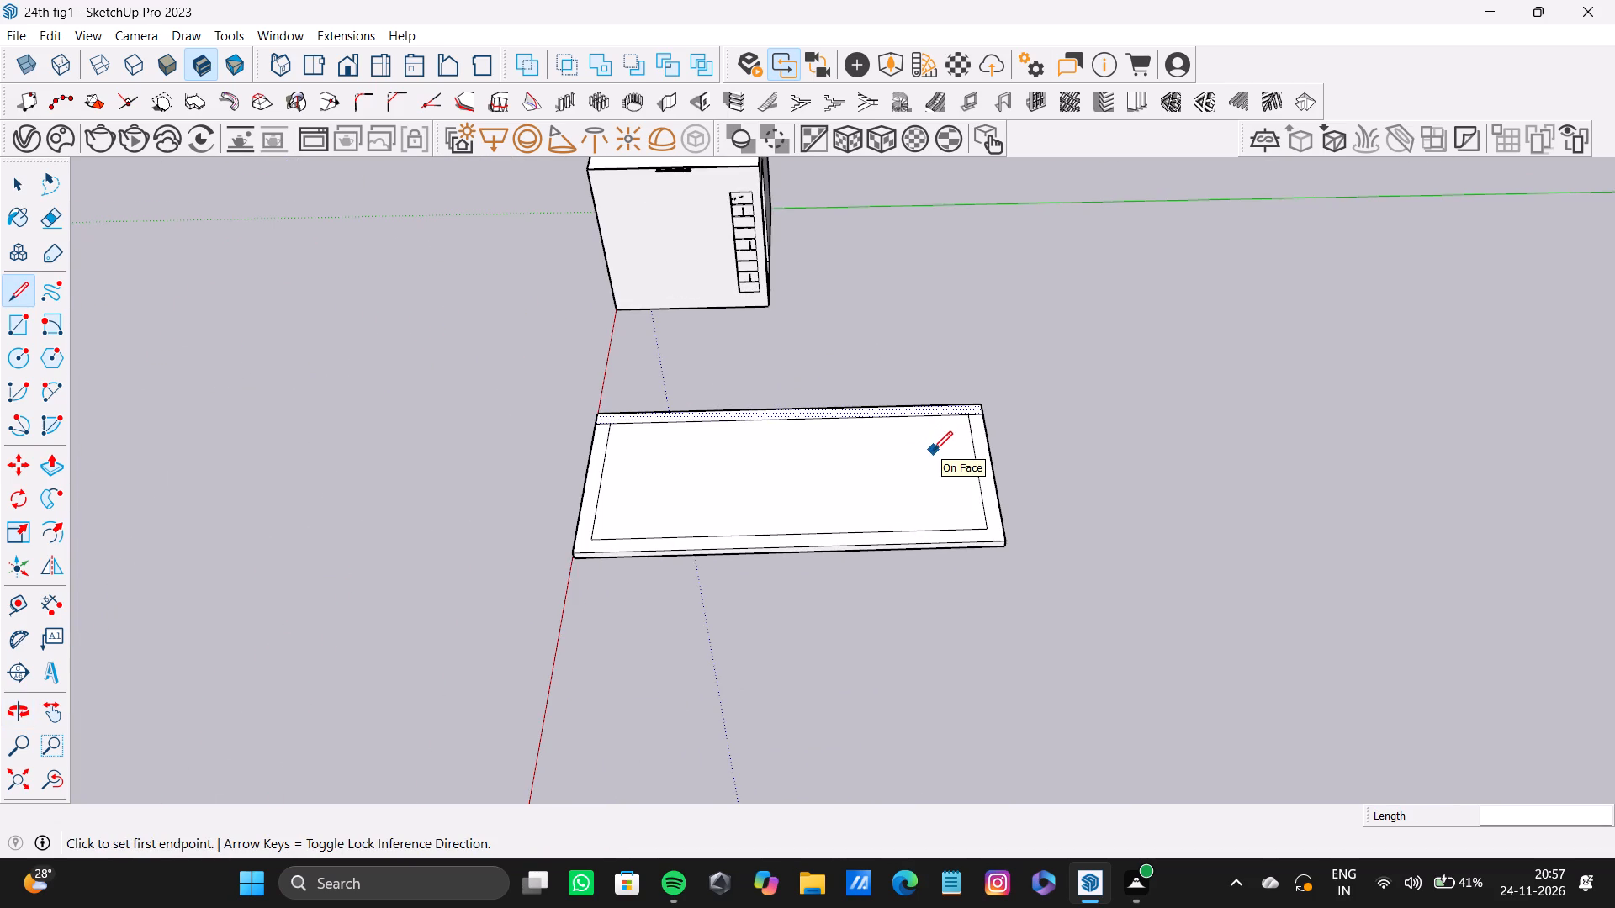
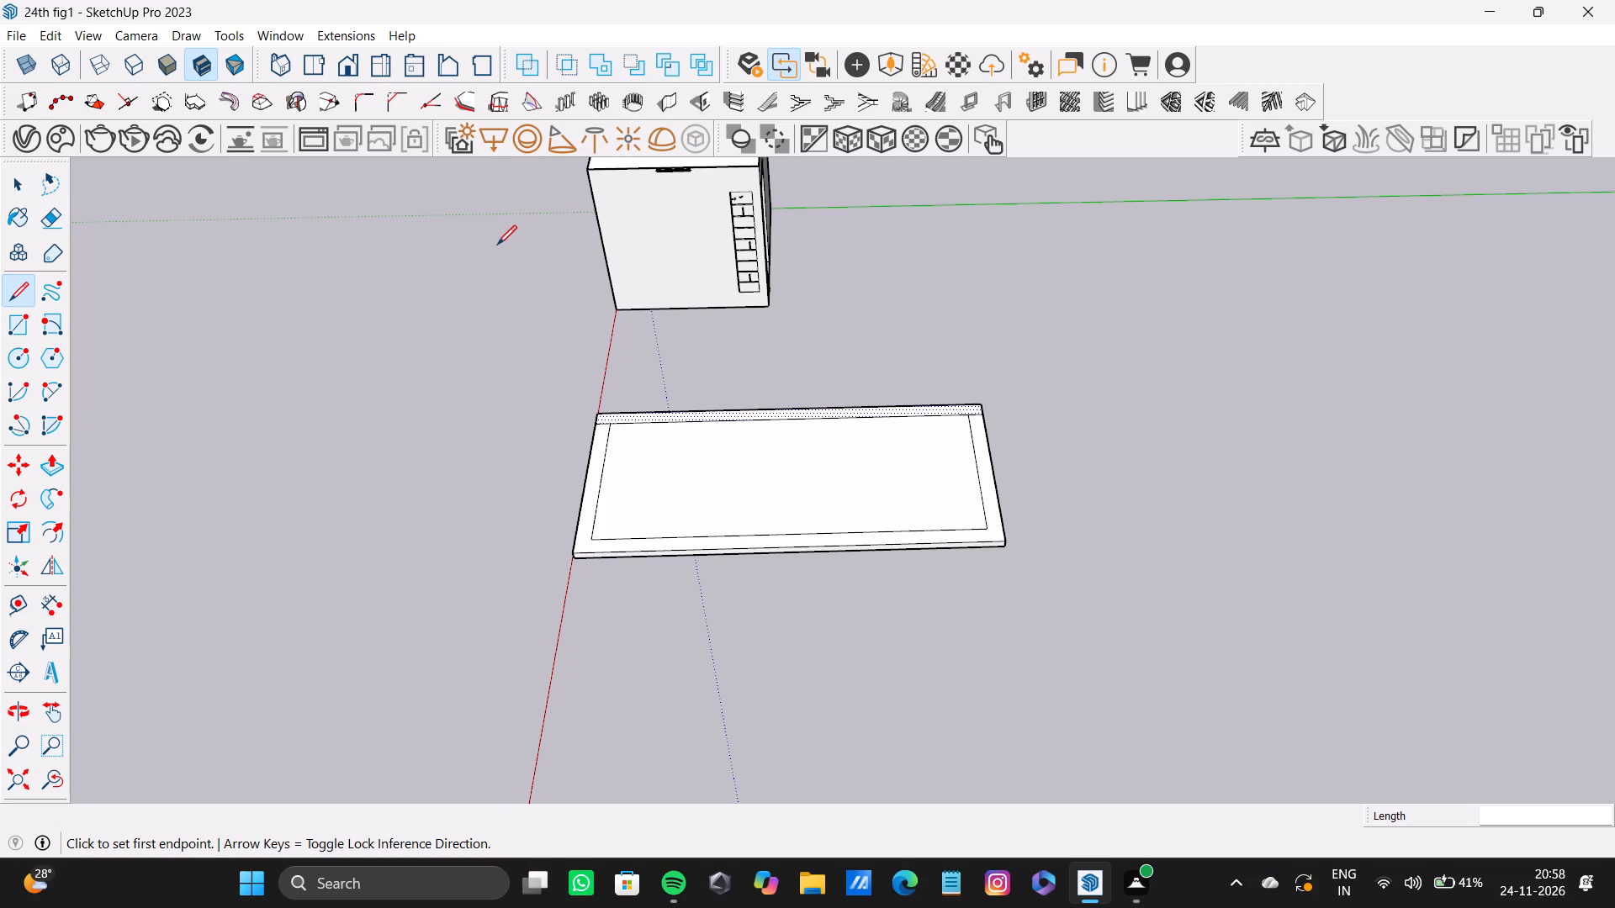
Push/Pull the panel's long room-side border strip upward 12' 9 11/16" to form an upright wall.
{"action": "key", "text": "space"}
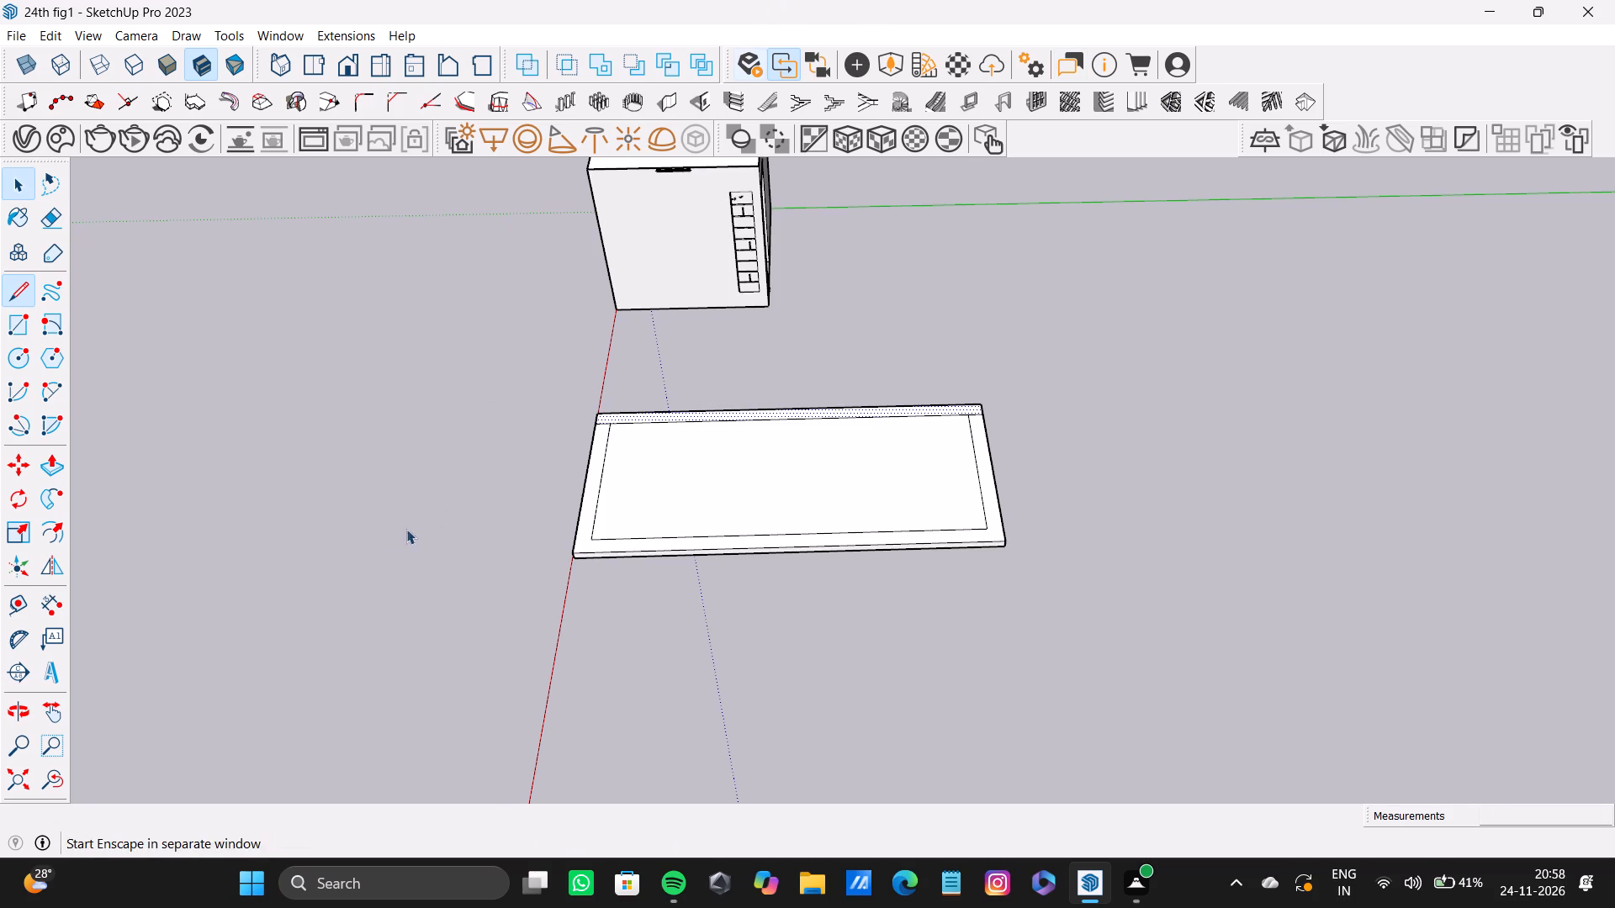
{"action": "scroll", "coordinate": [941, 467], "scroll_direction": "down", "scroll_amount": 3}
{"action": "middle_click_drag", "start_coordinate": [932, 467], "coordinate": [711, 503]}
{"action": "scroll", "coordinate": [843, 461], "scroll_direction": "up", "scroll_amount": 7}
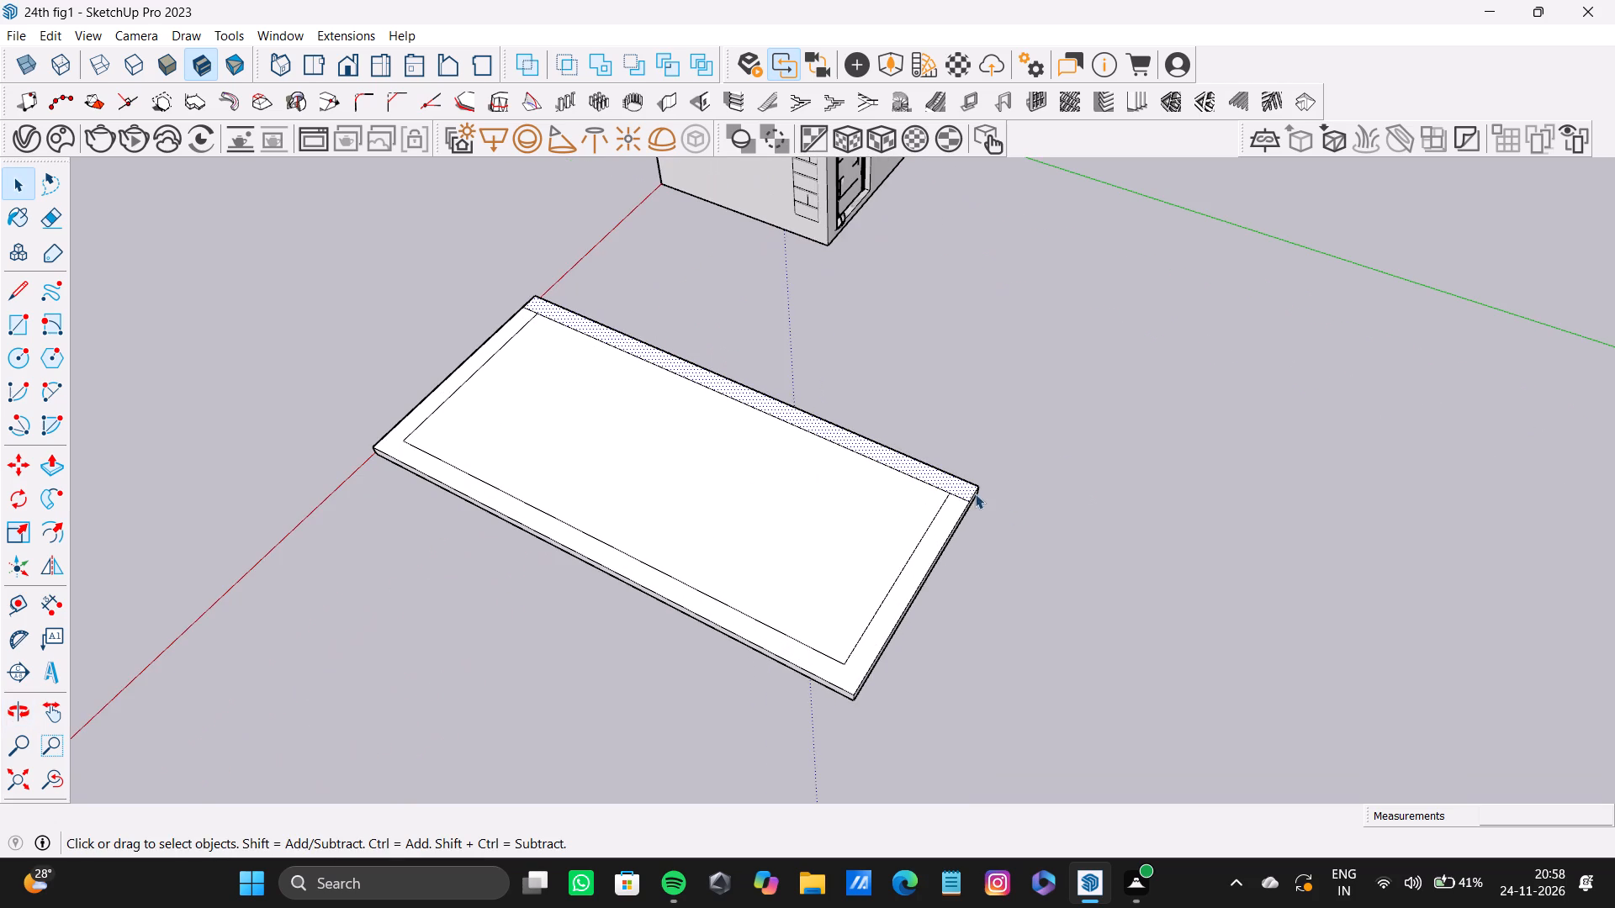
{"action": "left_click", "coordinate": [971, 490]}
{"action": "key", "text": "p"}
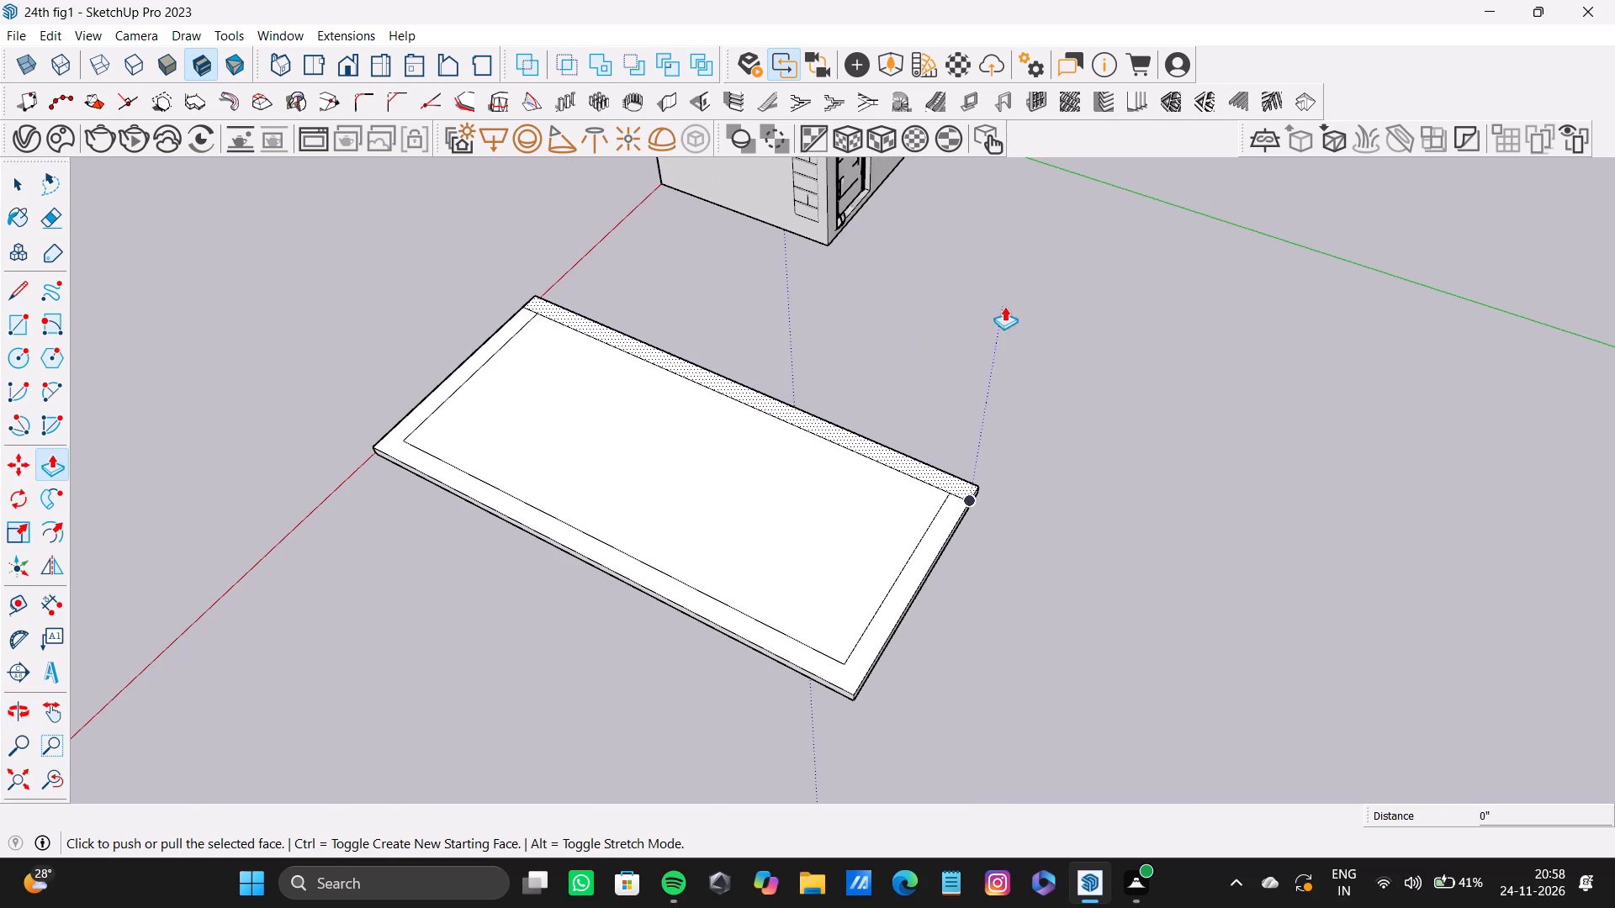
{"action": "left_click_drag", "start_coordinate": [966, 479], "coordinate": [726, 204]}
{"action": "scroll", "coordinate": [780, 393], "scroll_direction": "down", "scroll_amount": 3}
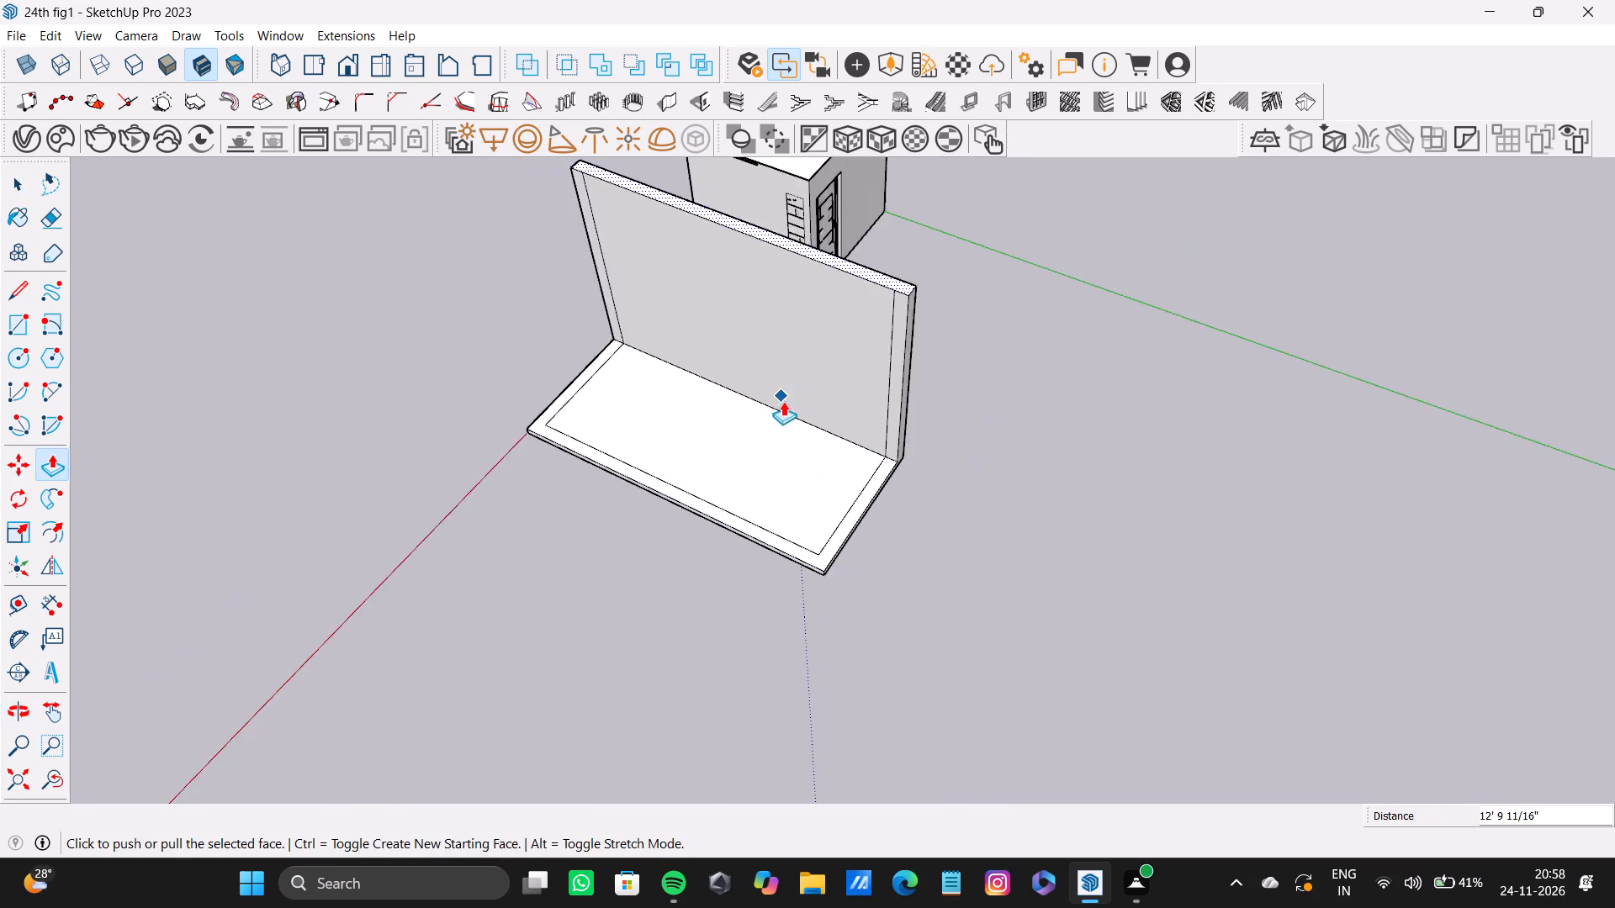
Push the upright wall's room-facing back face inward 3 11/16" to make the wall thinner.
{"action": "scroll", "coordinate": [783, 401], "scroll_direction": "down", "scroll_amount": 4}
{"action": "middle_click_drag", "start_coordinate": [805, 413], "coordinate": [509, 138]}
{"action": "scroll", "coordinate": [777, 414], "scroll_direction": "down", "scroll_amount": 3}
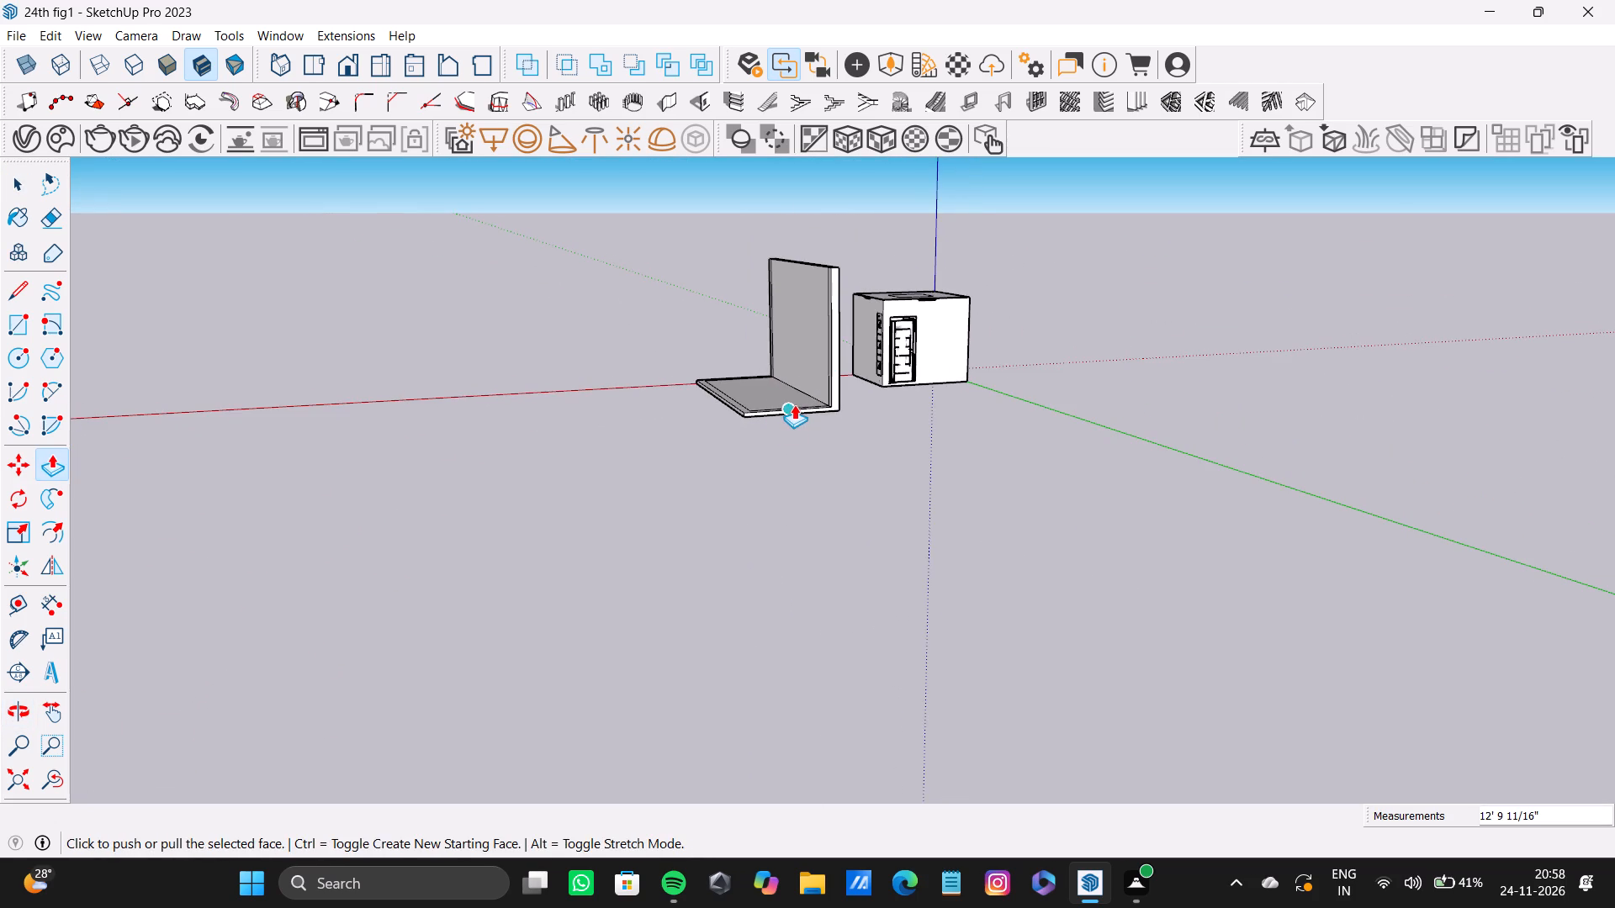
{"action": "middle_click_drag", "start_coordinate": [797, 396], "coordinate": [575, 515], "text": "shift"}
{"action": "scroll", "coordinate": [797, 382], "scroll_direction": "up", "scroll_amount": 3}
{"action": "key", "text": "space"}
{"action": "left_click", "coordinate": [751, 419]}
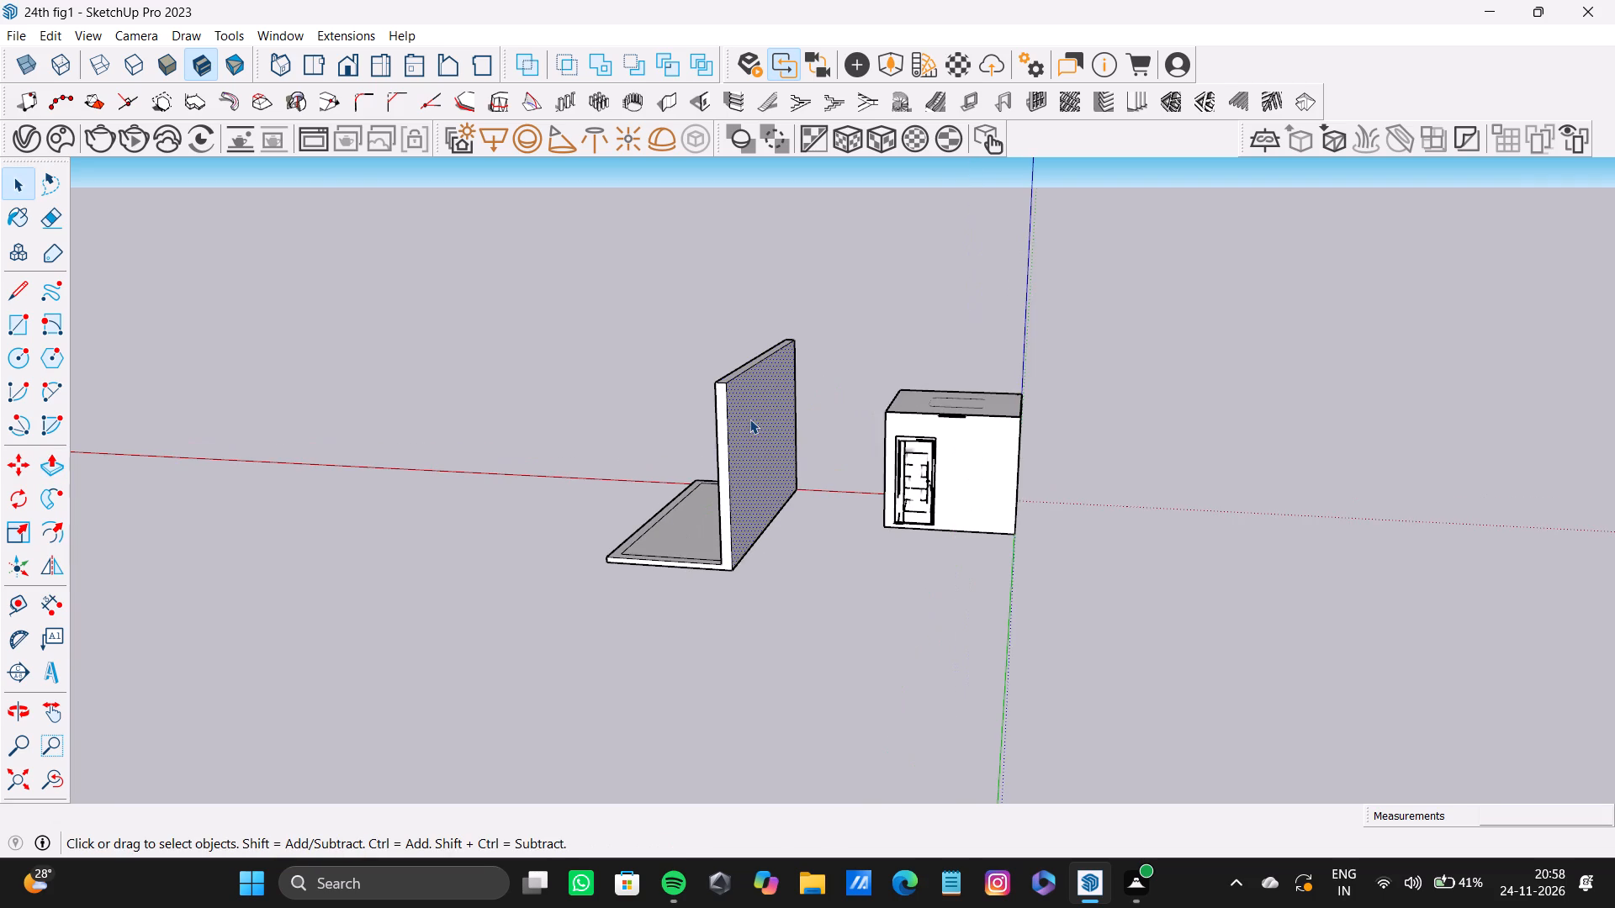
{"action": "key", "text": "p"}
{"action": "left_click", "coordinate": [749, 419]}
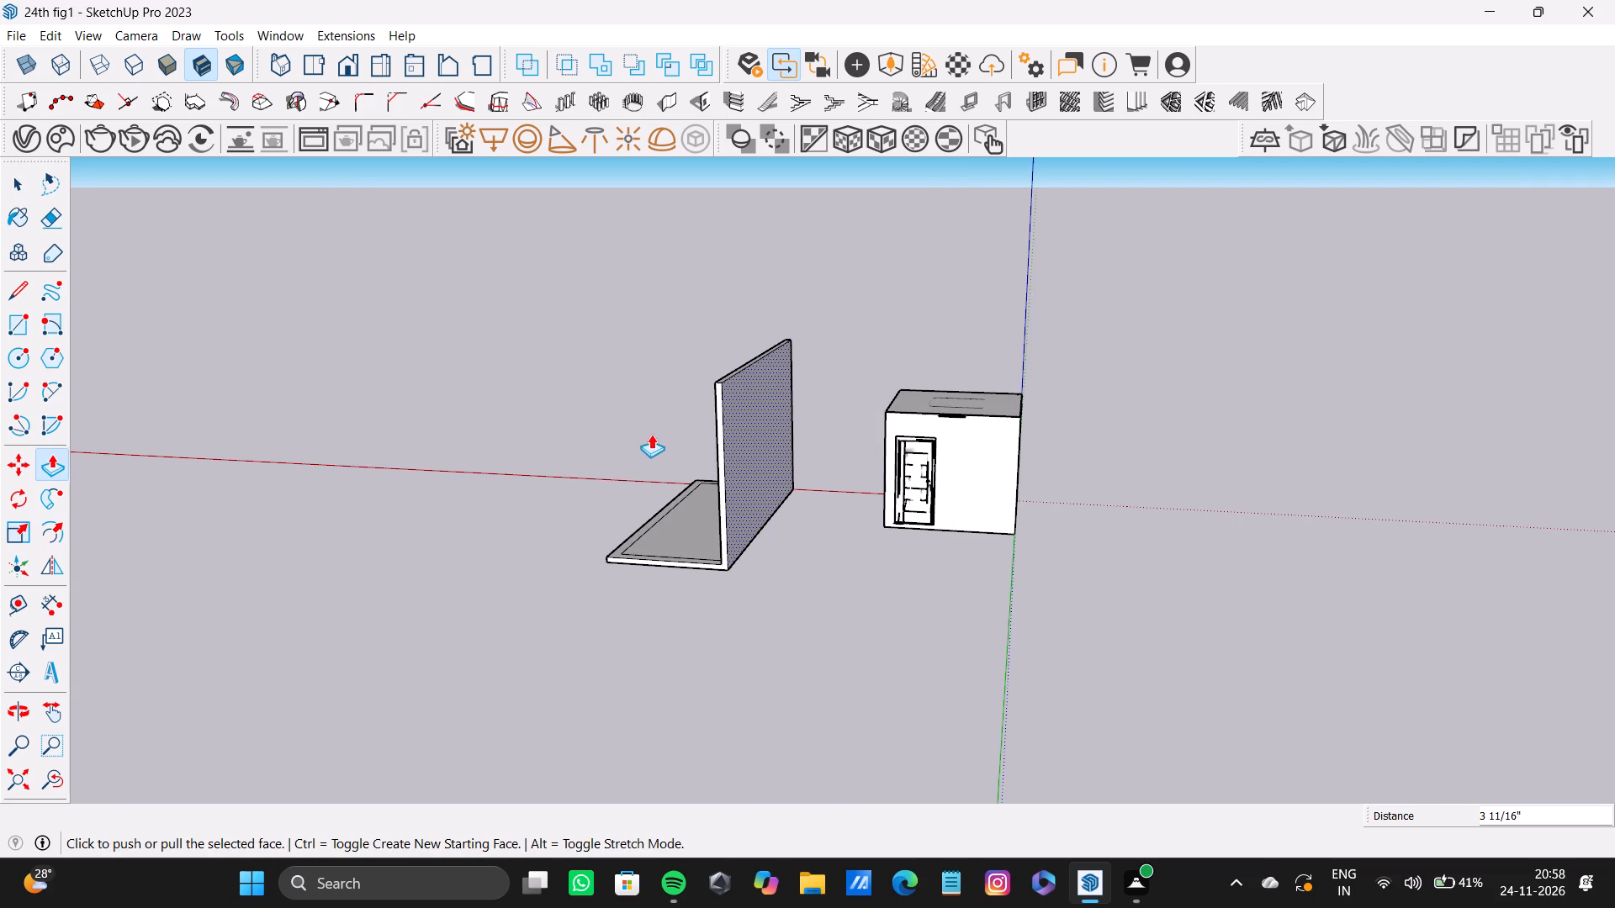
{"action": "scroll", "coordinate": [651, 434], "scroll_direction": "down", "scroll_amount": 3}
{"action": "middle_click_drag", "start_coordinate": [651, 434], "coordinate": [845, 505], "text": "shift"}
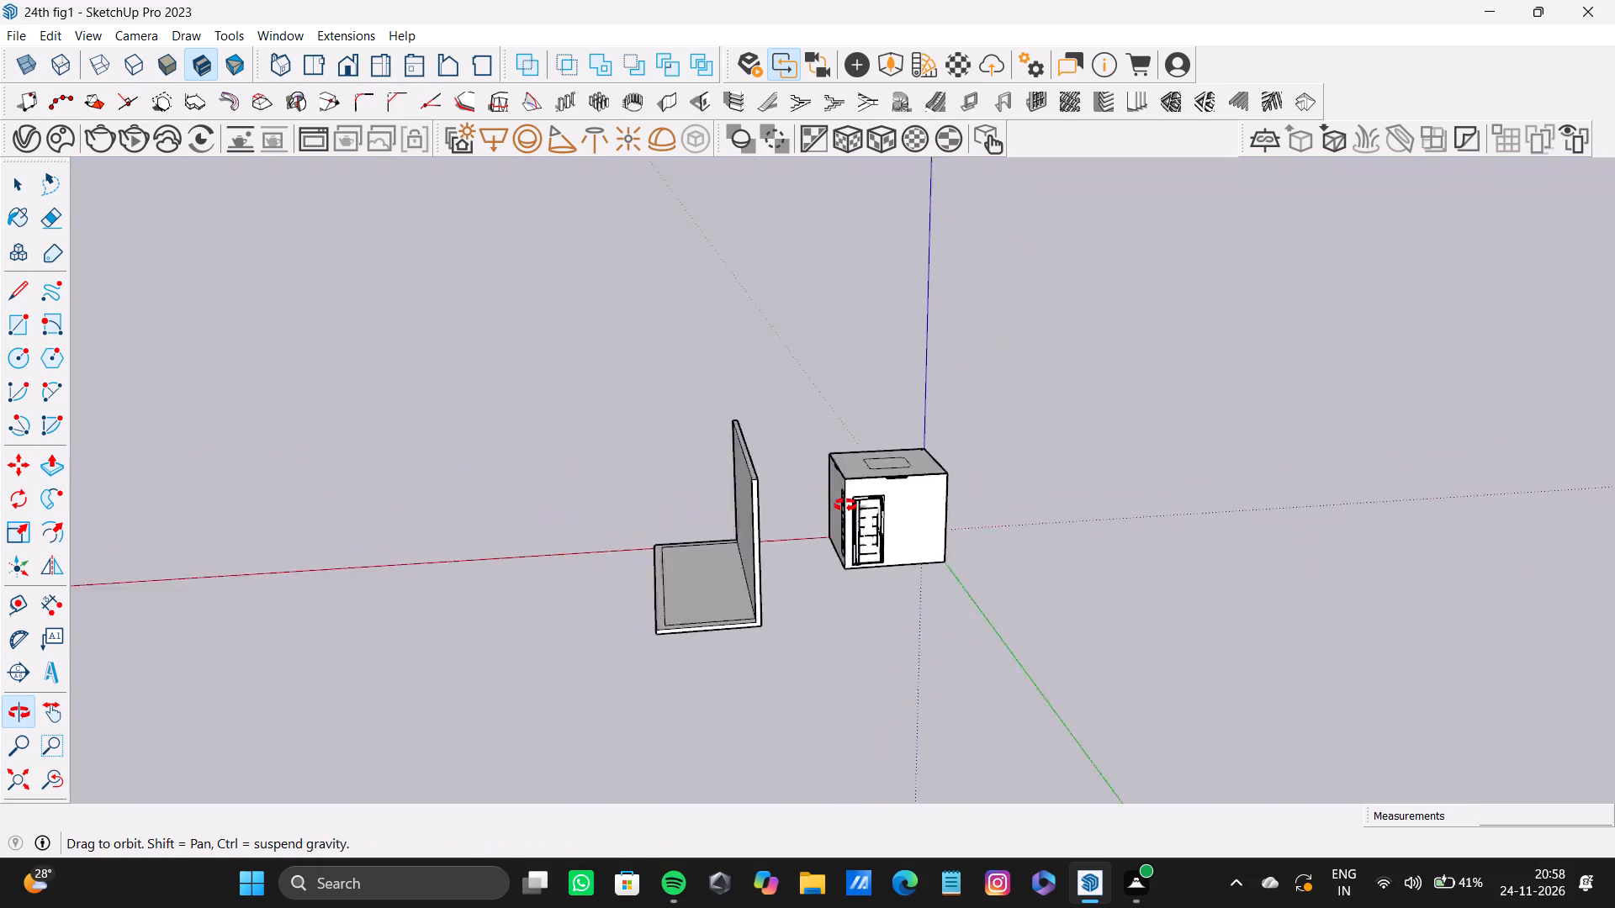
{"action": "middle_click_drag", "start_coordinate": [845, 505], "coordinate": [1046, 499], "text": "shift"}
{"action": "middle_click_drag", "start_coordinate": [807, 525], "coordinate": [887, 517], "text": "shift"}
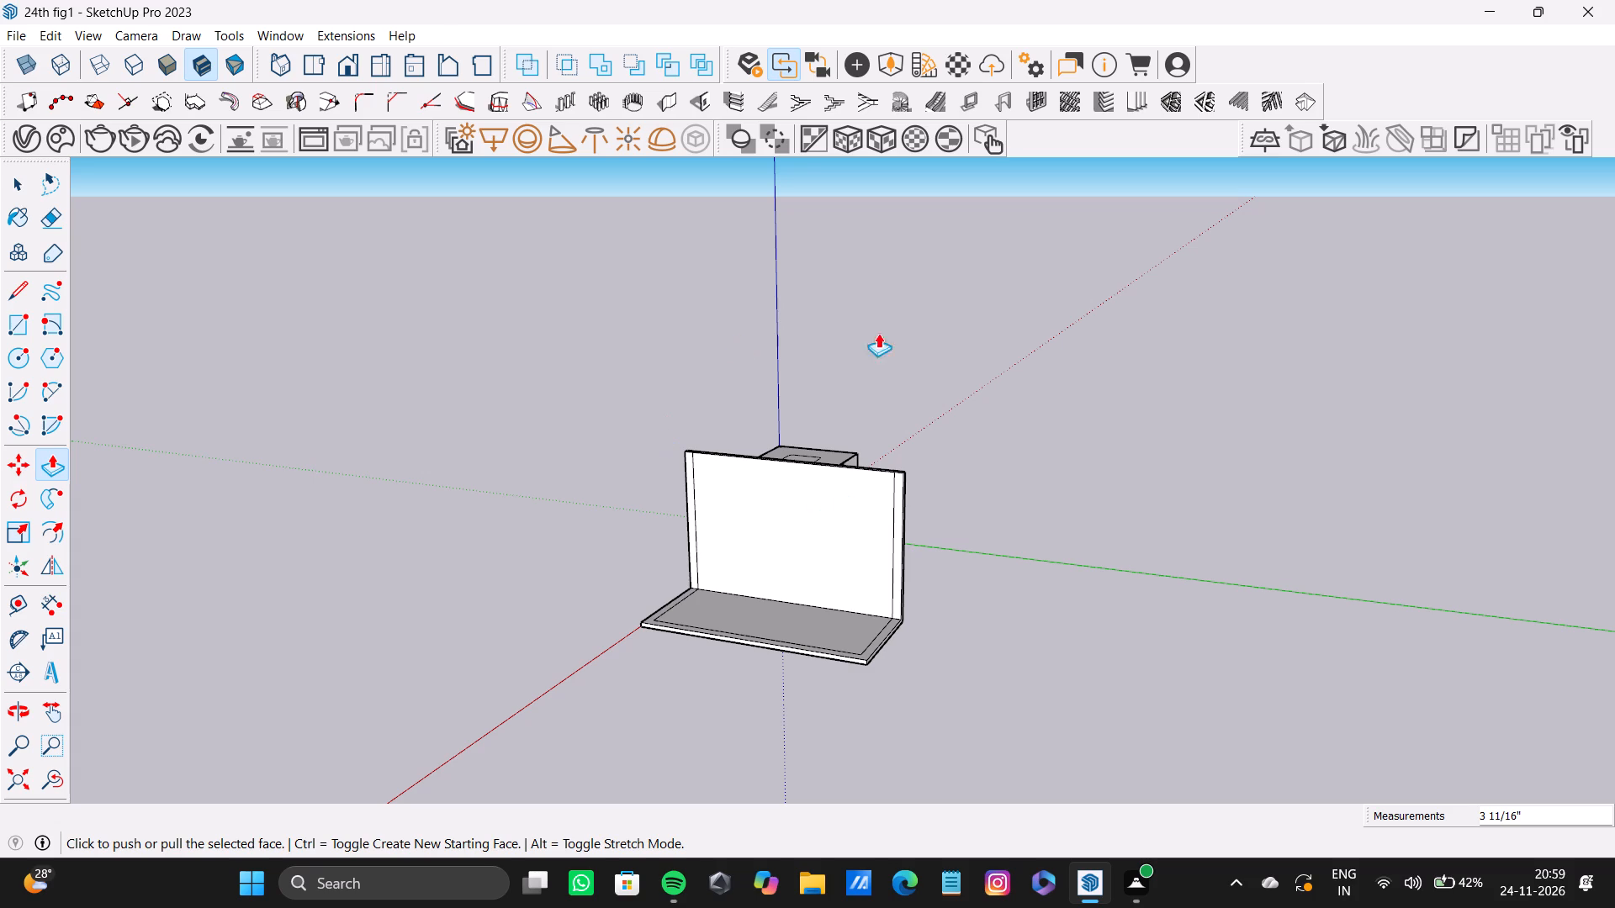
{"action": "key", "text": "space"}
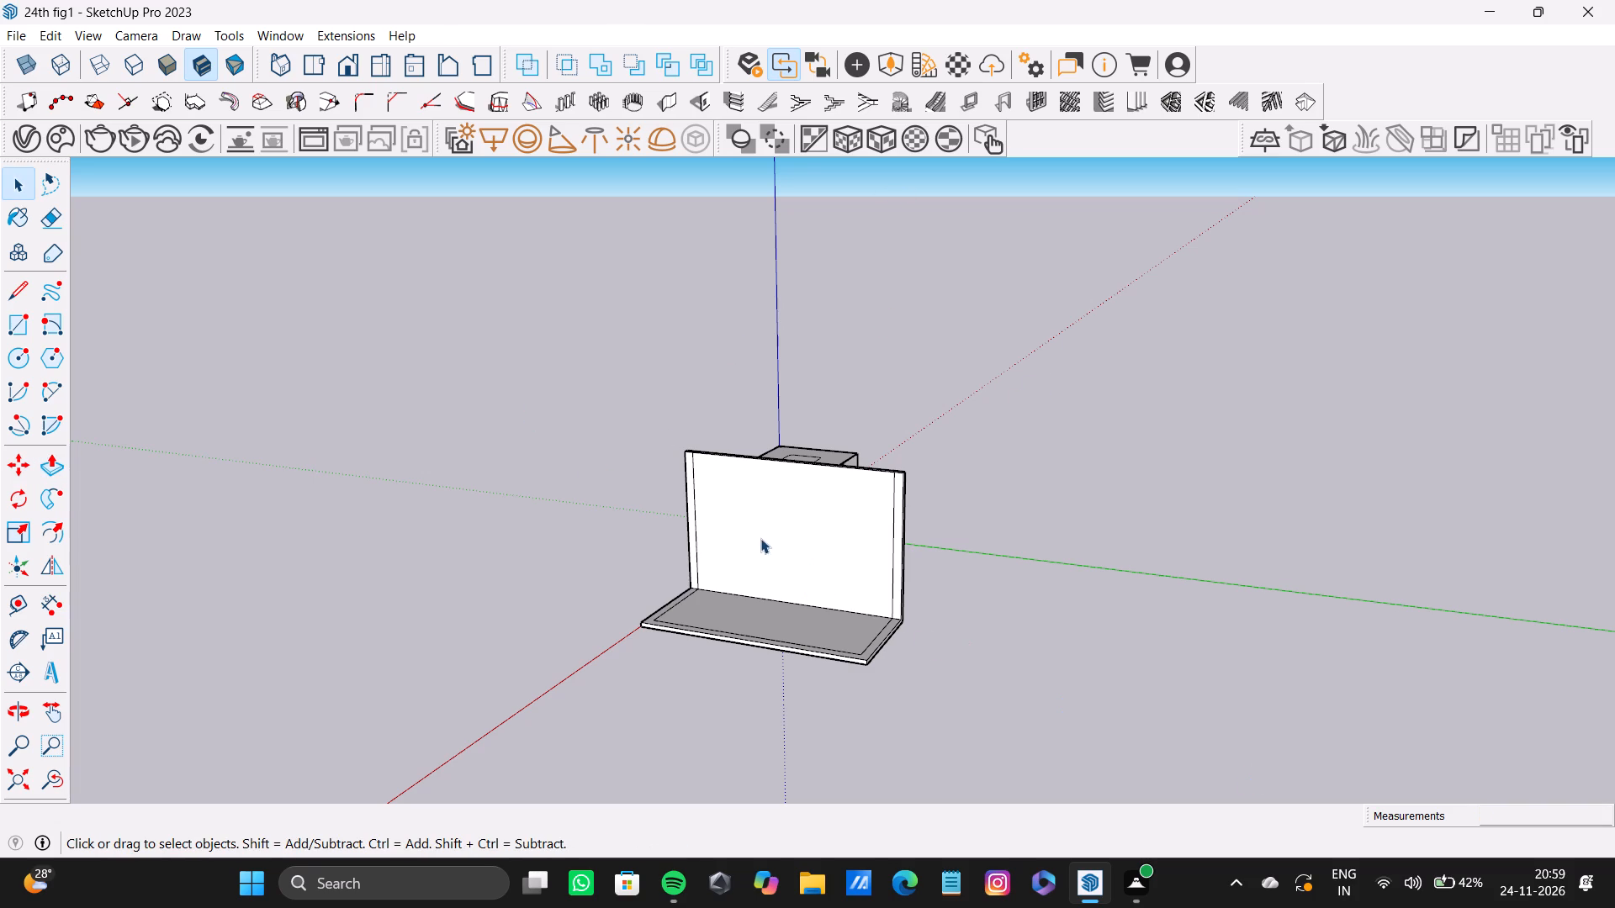
Place a horizontal guide parallel to and slightly below the top edge on the upright wall's front face.
{"action": "scroll", "coordinate": [819, 487], "scroll_direction": "up", "scroll_amount": 10}
{"action": "middle_click_drag", "start_coordinate": [827, 466], "coordinate": [826, 457]}
{"action": "key", "text": "t"}
{"action": "scroll", "coordinate": [850, 455], "scroll_direction": "up", "scroll_amount": 4}
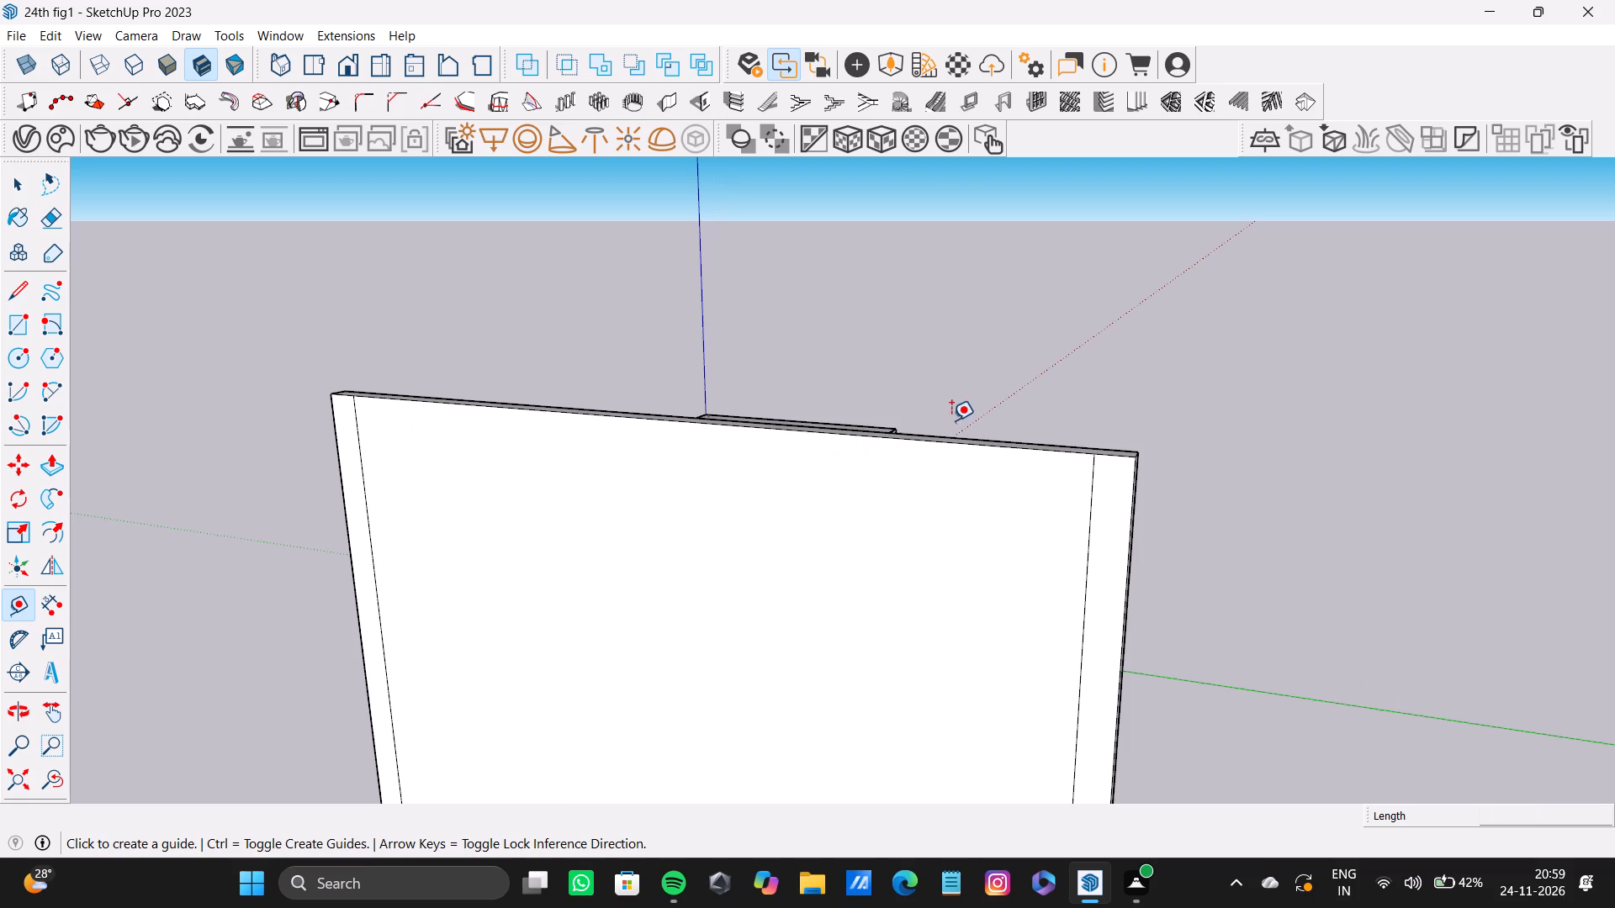
{"action": "left_click", "coordinate": [960, 439]}
{"action": "middle_click_drag", "start_coordinate": [1054, 541], "coordinate": [944, 453]}
{"action": "scroll", "coordinate": [834, 359], "scroll_direction": "up", "scroll_amount": 3}
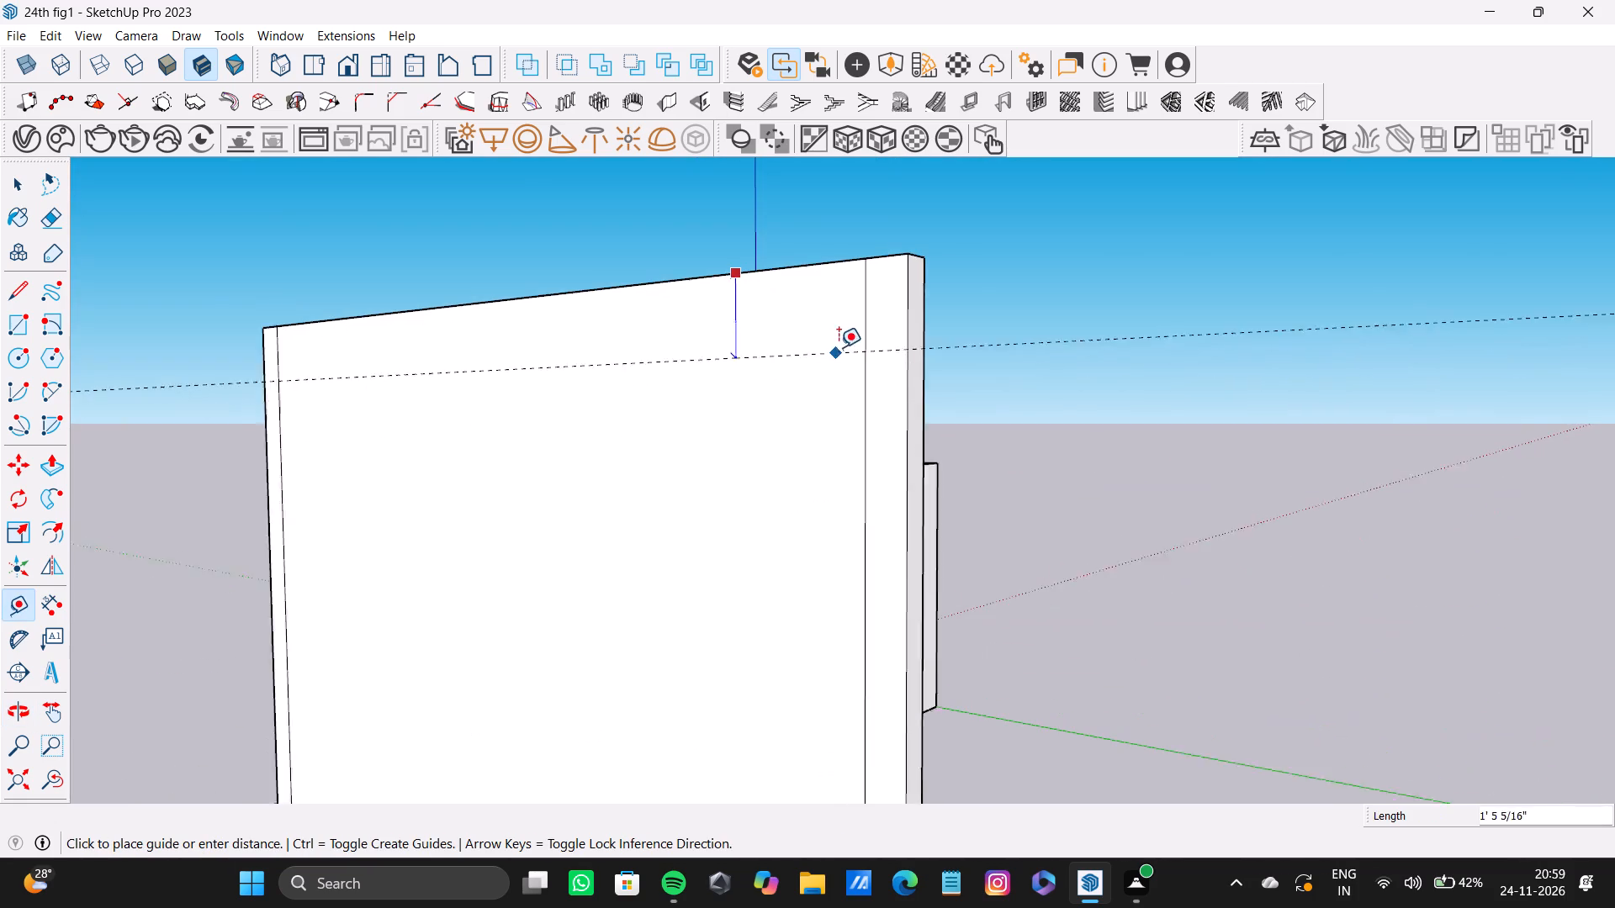
{"action": "left_click", "coordinate": [865, 292]}
Draw a line along the guide between the two vertical border lines on the wall's front face.
{"action": "key", "text": "l"}
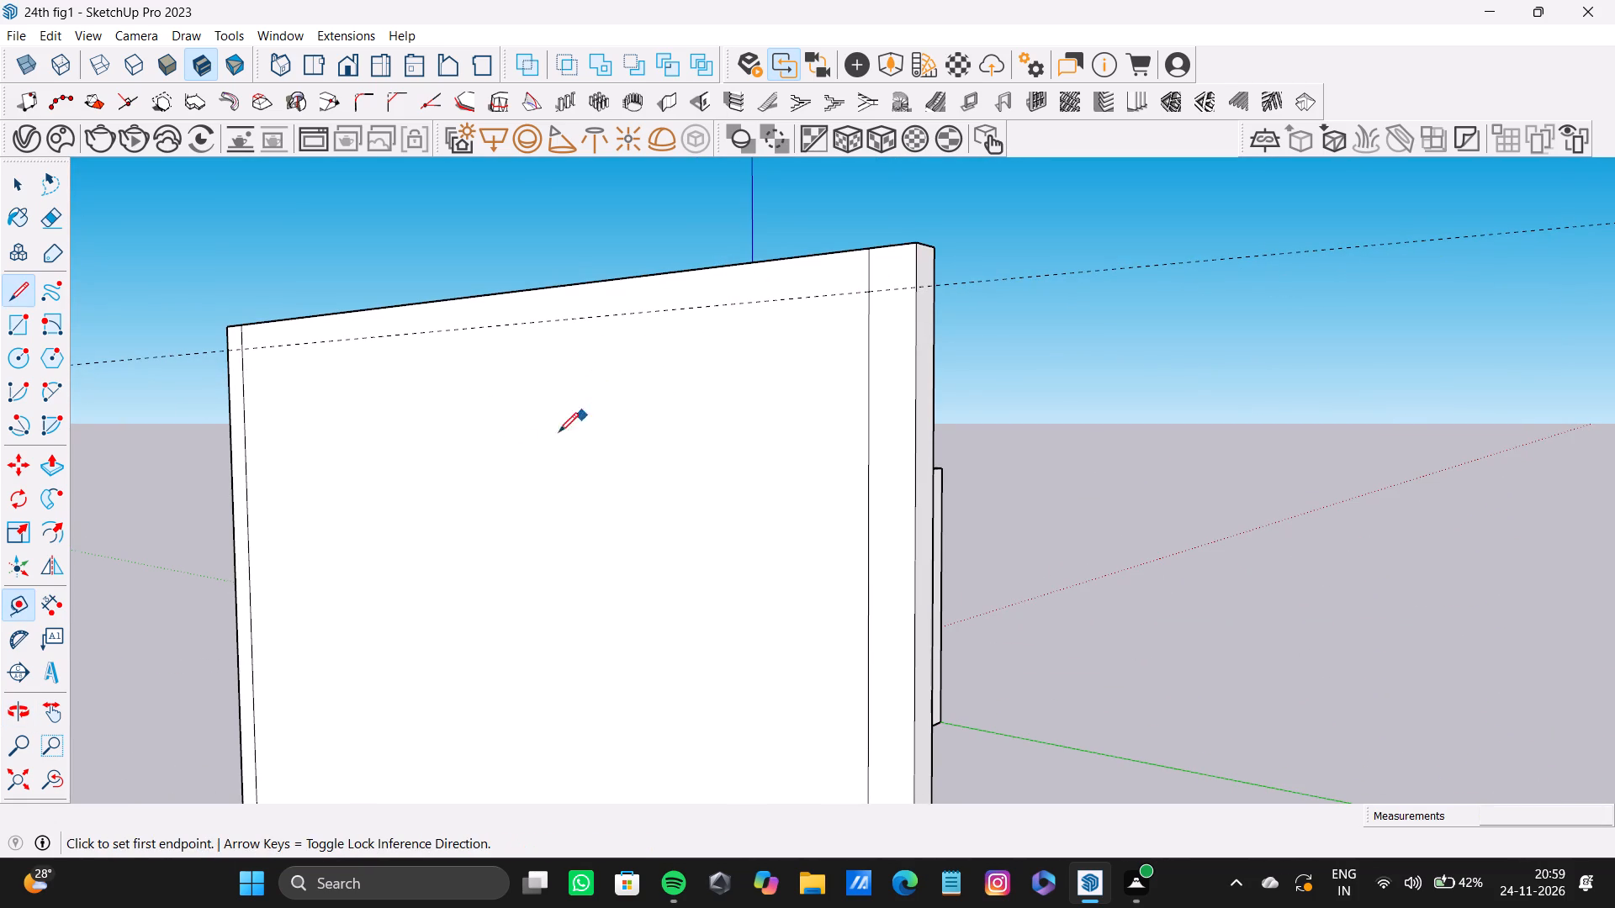
{"action": "scroll", "coordinate": [458, 440], "scroll_direction": "down", "scroll_amount": 4}
{"action": "middle_click_drag", "start_coordinate": [459, 446], "coordinate": [765, 542], "text": "shift"}
{"action": "scroll", "coordinate": [490, 507], "scroll_direction": "up", "scroll_amount": 6}
{"action": "left_click_drag", "start_coordinate": [497, 446], "coordinate": [506, 444]}
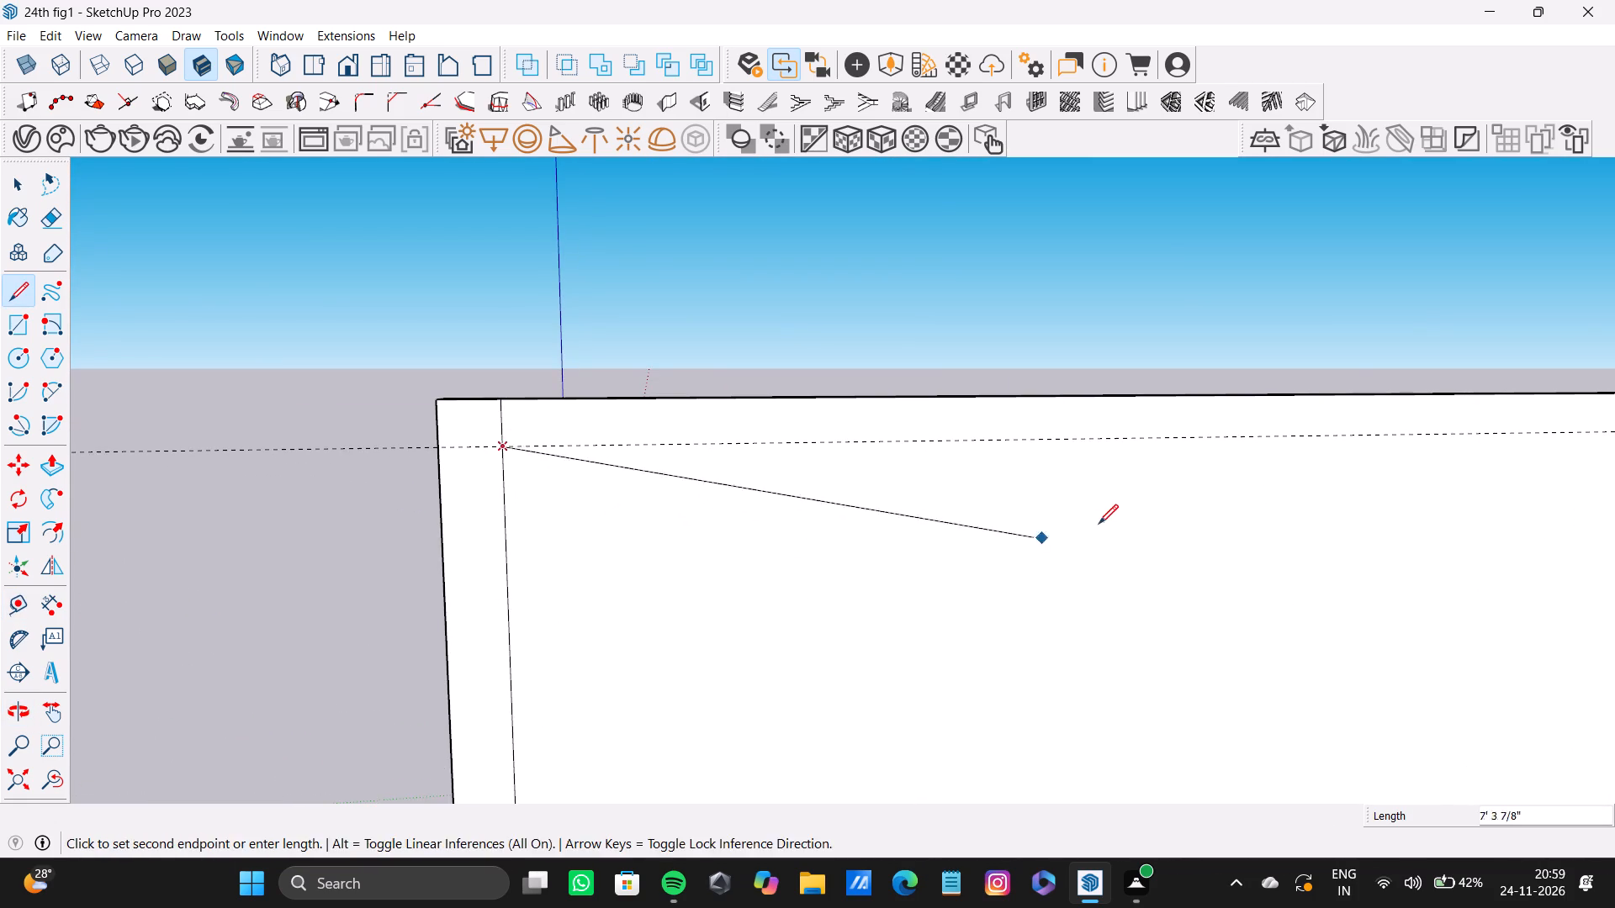
{"action": "scroll", "coordinate": [1099, 524], "scroll_direction": "down", "scroll_amount": 4}
{"action": "middle_click_drag", "start_coordinate": [1229, 451], "coordinate": [647, 427], "text": "shift"}
{"action": "left_click", "coordinate": [998, 434]}
{"action": "key", "text": "space"}
{"action": "scroll", "coordinate": [842, 507], "scroll_direction": "down", "scroll_amount": 6}
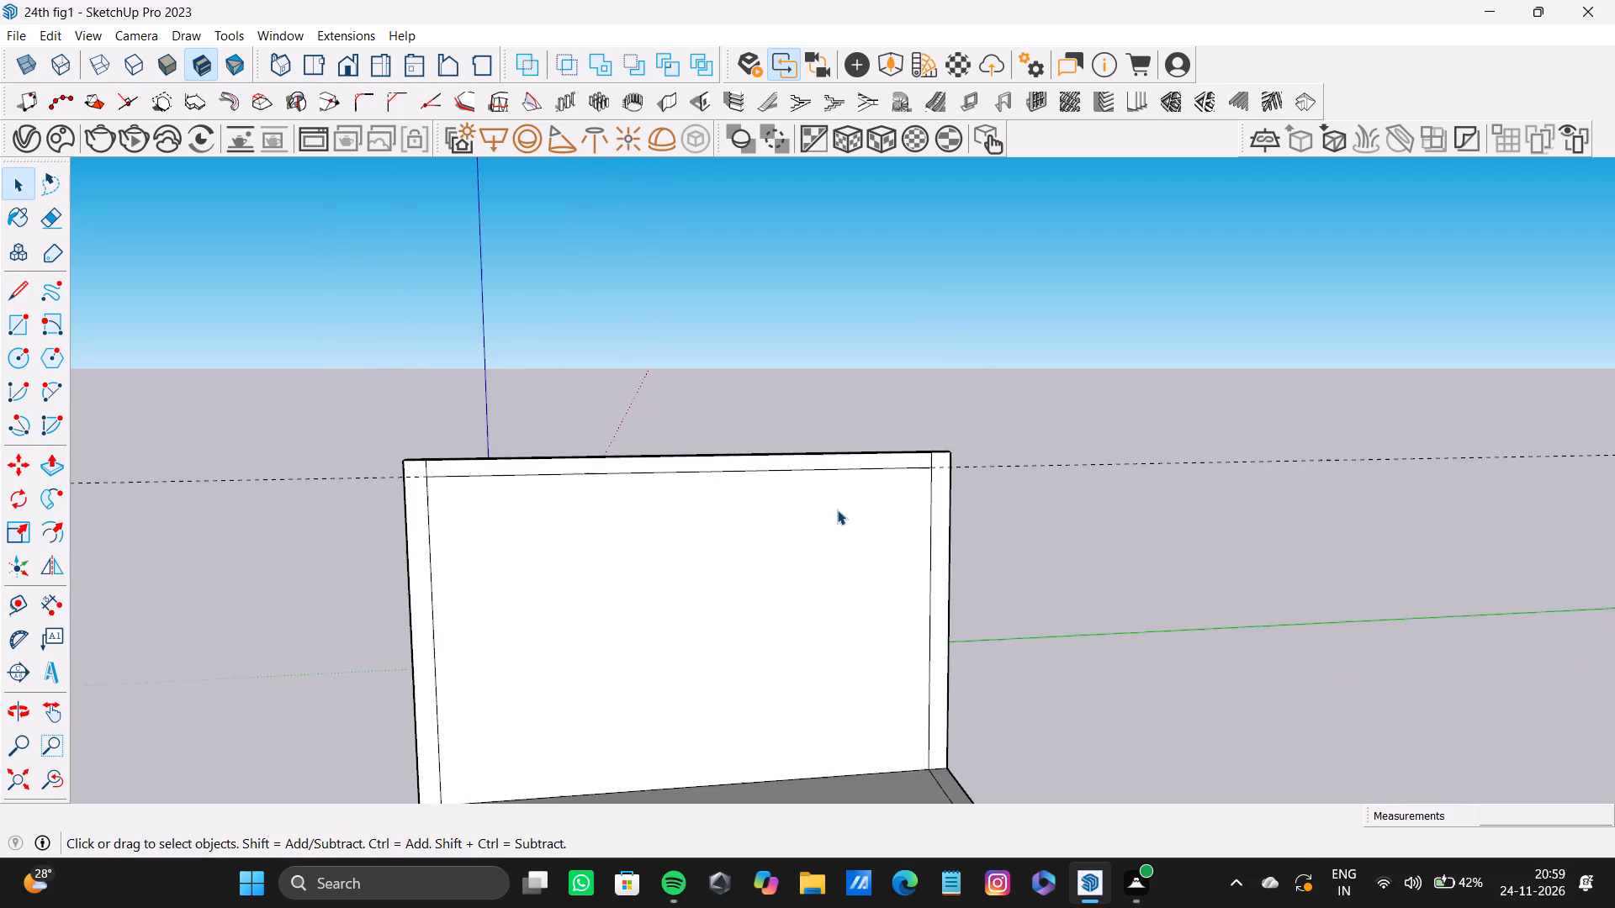
Draw a narrow rectangle about 12' 2" tall inside the red-axis-side border line, from the top border line down to the base panel.
{"action": "scroll", "coordinate": [837, 509], "scroll_direction": "down", "scroll_amount": 2}
{"action": "middle_click_drag", "start_coordinate": [837, 509], "coordinate": [1077, 468], "text": "shift"}
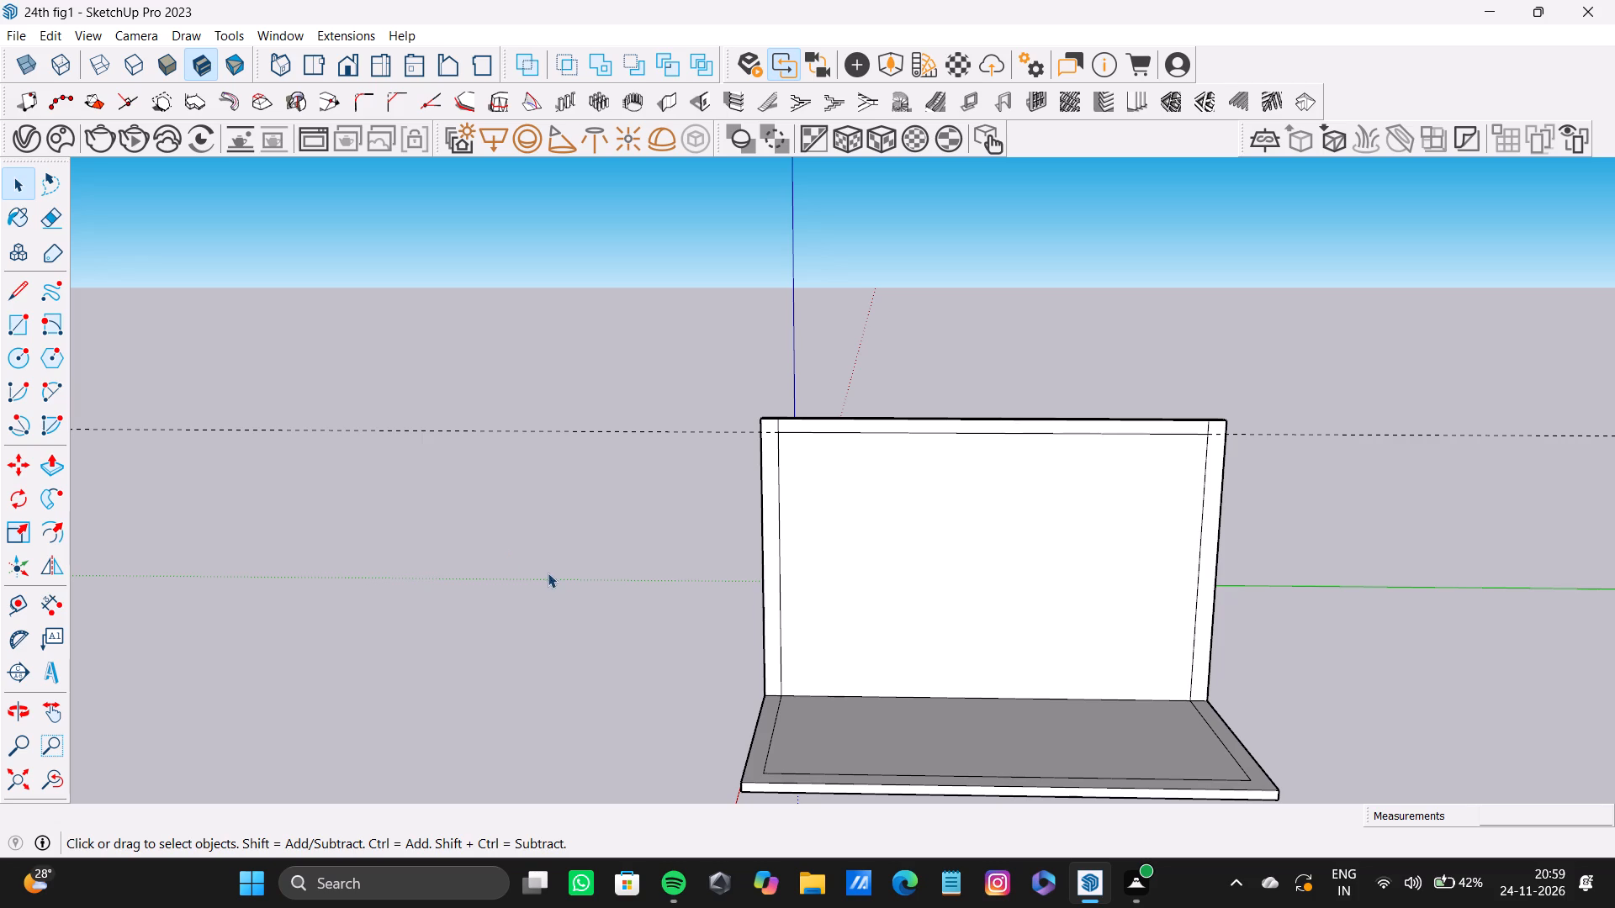
{"action": "scroll", "coordinate": [560, 572], "scroll_direction": "down", "scroll_amount": 4}
{"action": "scroll", "coordinate": [606, 570], "scroll_direction": "up", "scroll_amount": 1, "text": "shift"}
{"action": "middle_click_drag", "start_coordinate": [606, 570], "coordinate": [483, 584], "text": "shift"}
{"action": "scroll", "coordinate": [694, 624], "scroll_direction": "up", "scroll_amount": 6}
{"action": "middle_click_drag", "start_coordinate": [707, 642], "coordinate": [660, 662]}
{"action": "key", "text": "r"}
{"action": "scroll", "coordinate": [555, 517], "scroll_direction": "up", "scroll_amount": 4}
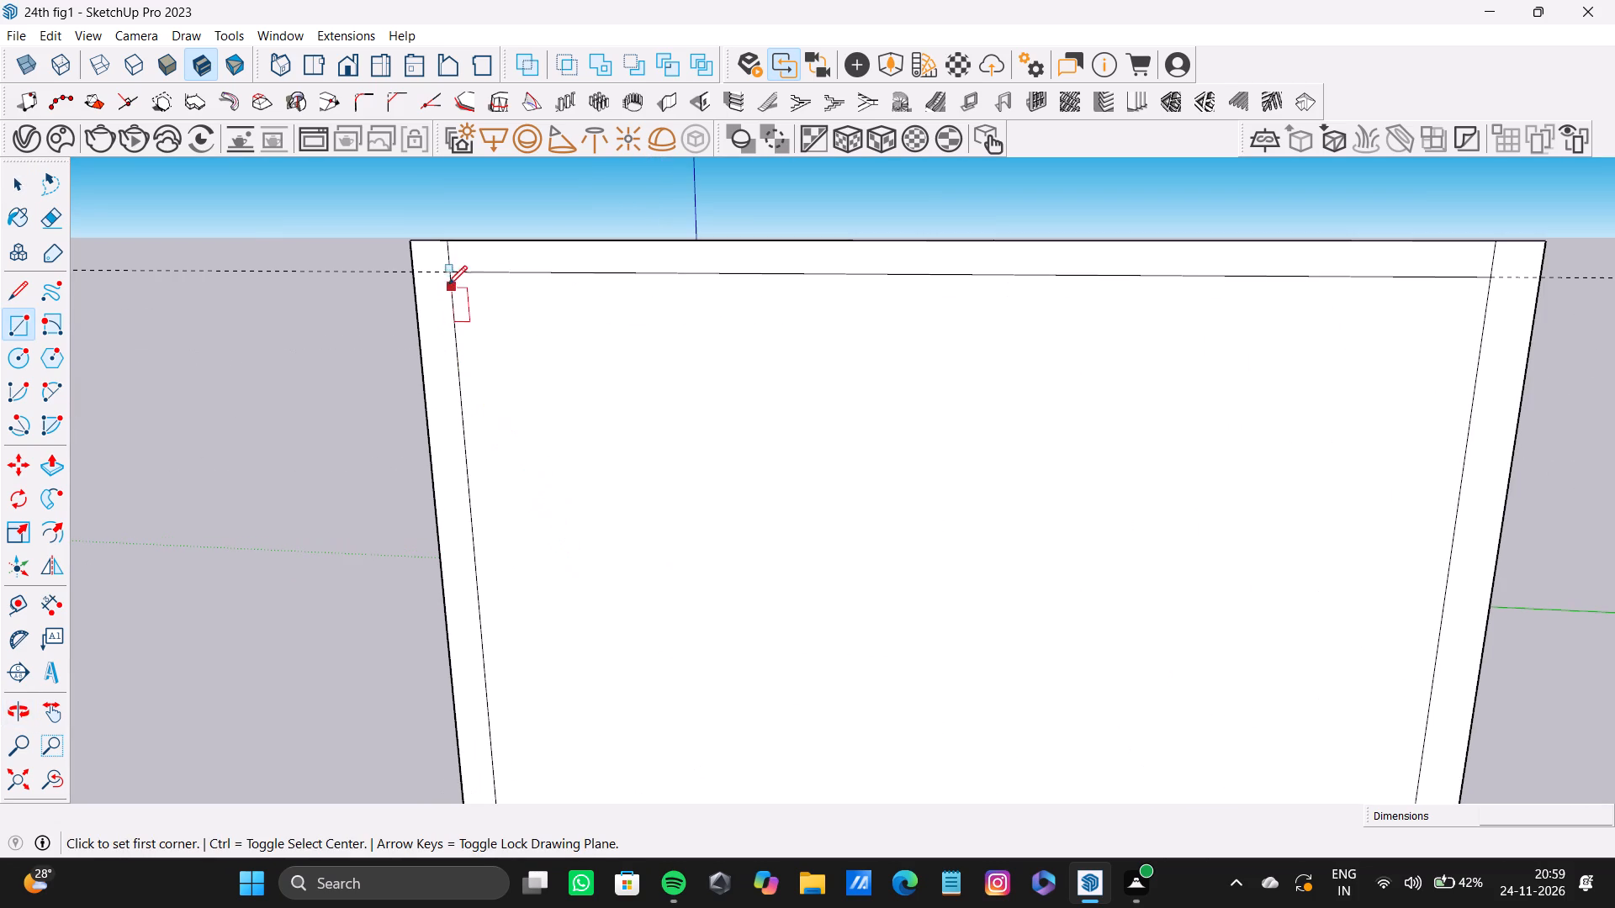
{"action": "left_click", "coordinate": [452, 266]}
{"action": "scroll", "coordinate": [571, 477], "scroll_direction": "down", "scroll_amount": 5}
{"action": "middle_click_drag", "start_coordinate": [578, 508], "coordinate": [585, 404], "text": "shift"}
{"action": "scroll", "coordinate": [578, 508], "scroll_direction": "up", "scroll_amount": 1, "text": "shift"}
{"action": "scroll", "coordinate": [562, 627], "scroll_direction": "up", "scroll_amount": 3}
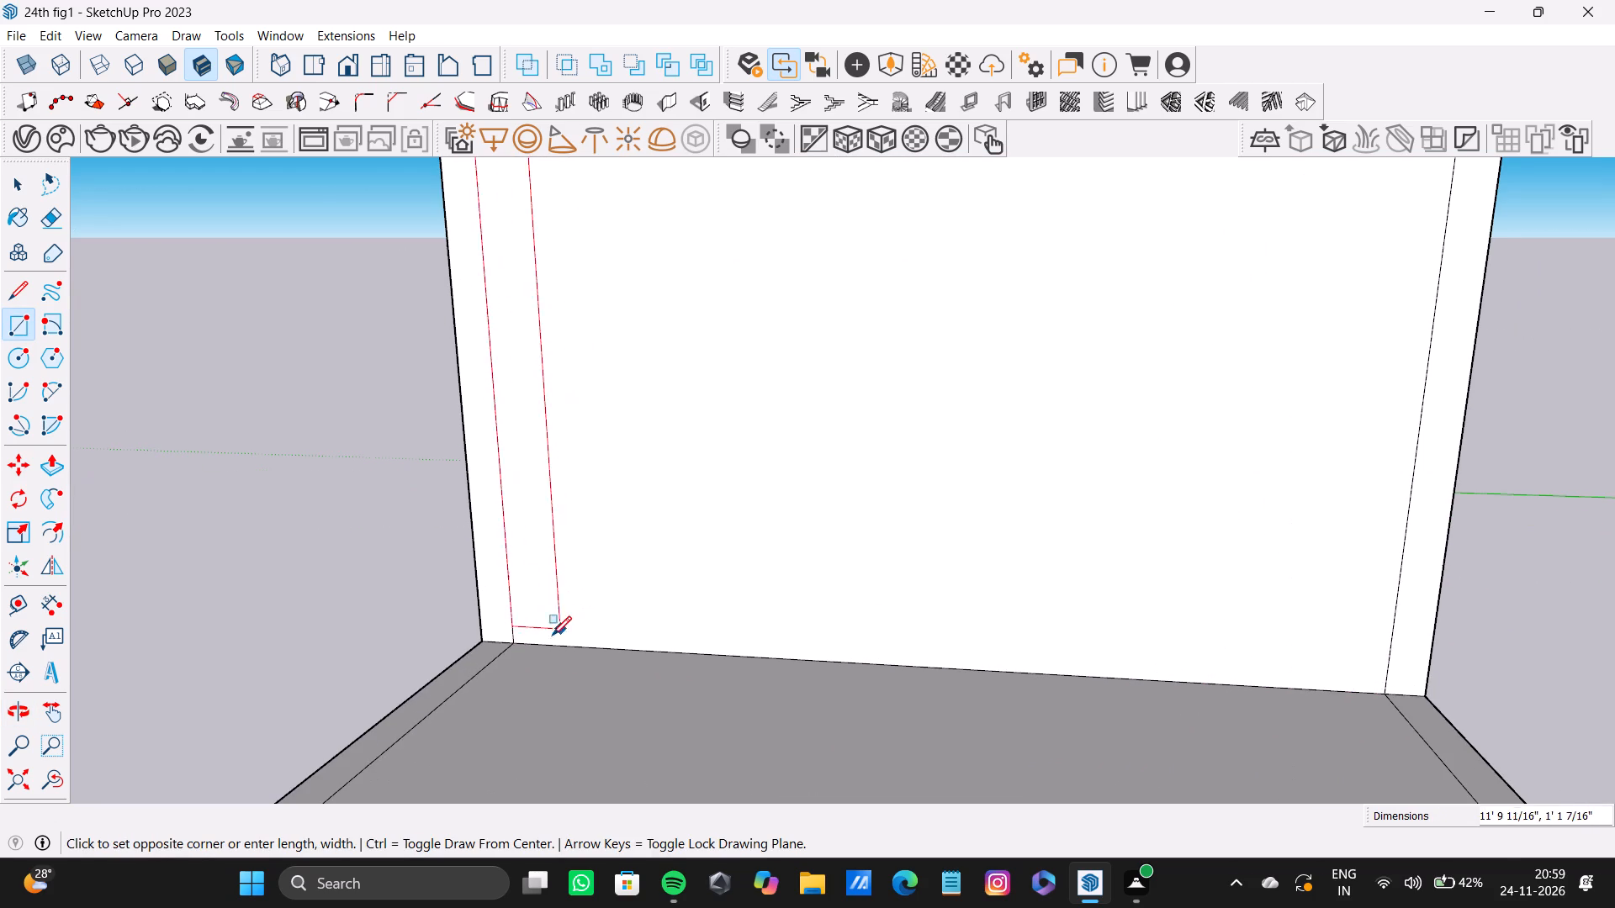
{"action": "scroll", "coordinate": [516, 636], "scroll_direction": "up", "scroll_amount": 4}
{"action": "middle_click_drag", "start_coordinate": [516, 636], "coordinate": [528, 651], "text": "shift"}
{"action": "scroll", "coordinate": [528, 651], "scroll_direction": "up", "scroll_amount": 1}
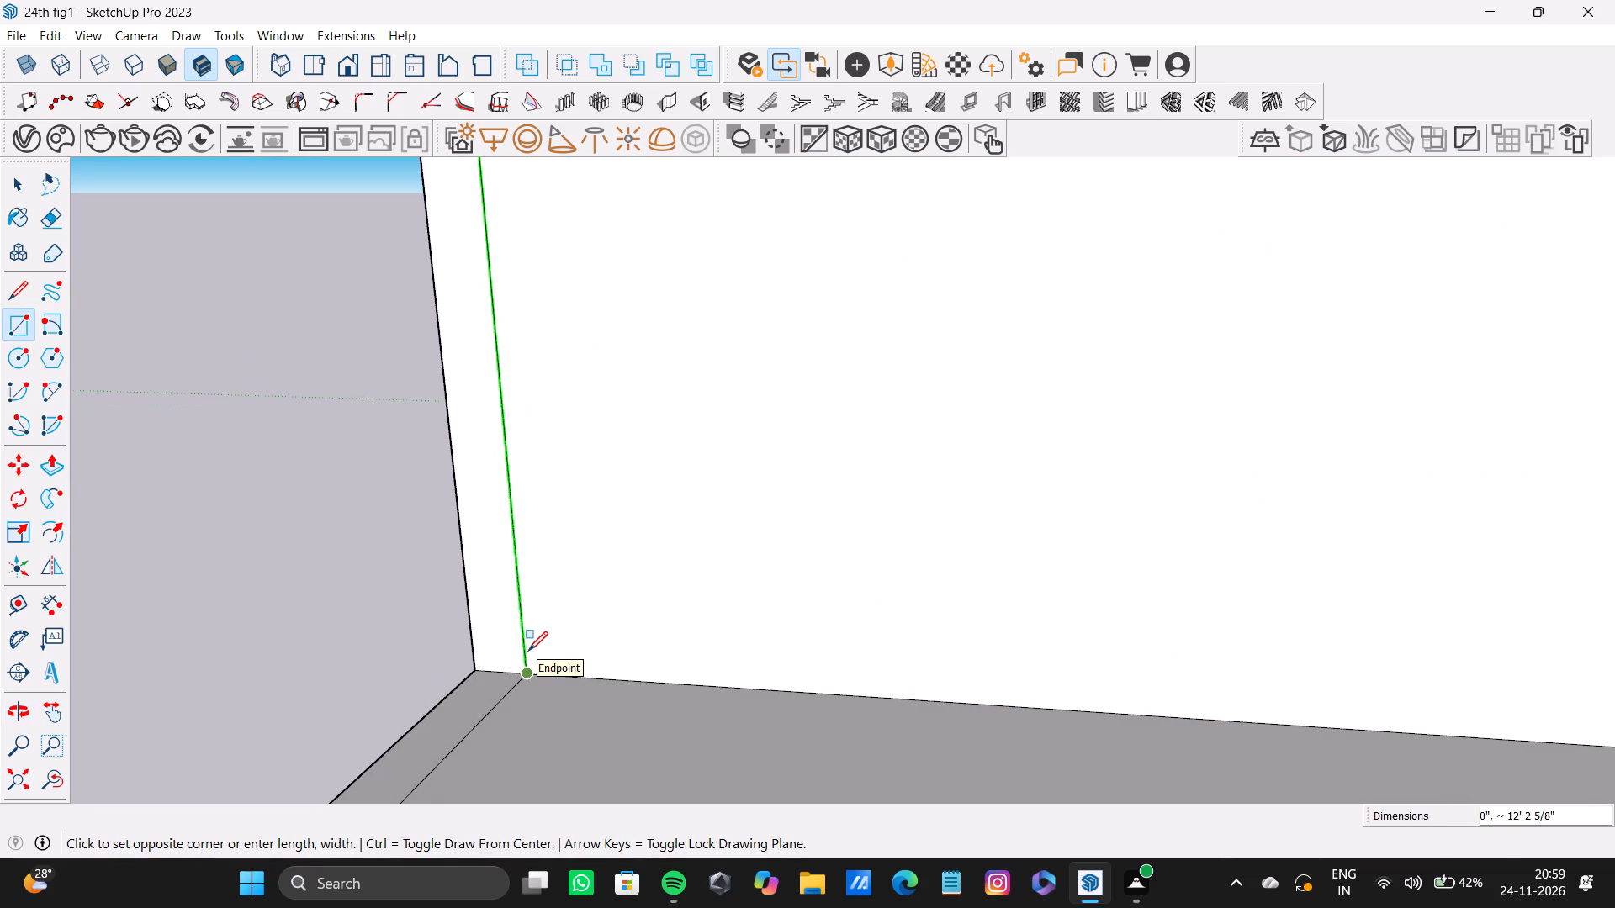
{"action": "scroll", "coordinate": [532, 653], "scroll_direction": "up", "scroll_amount": 10}
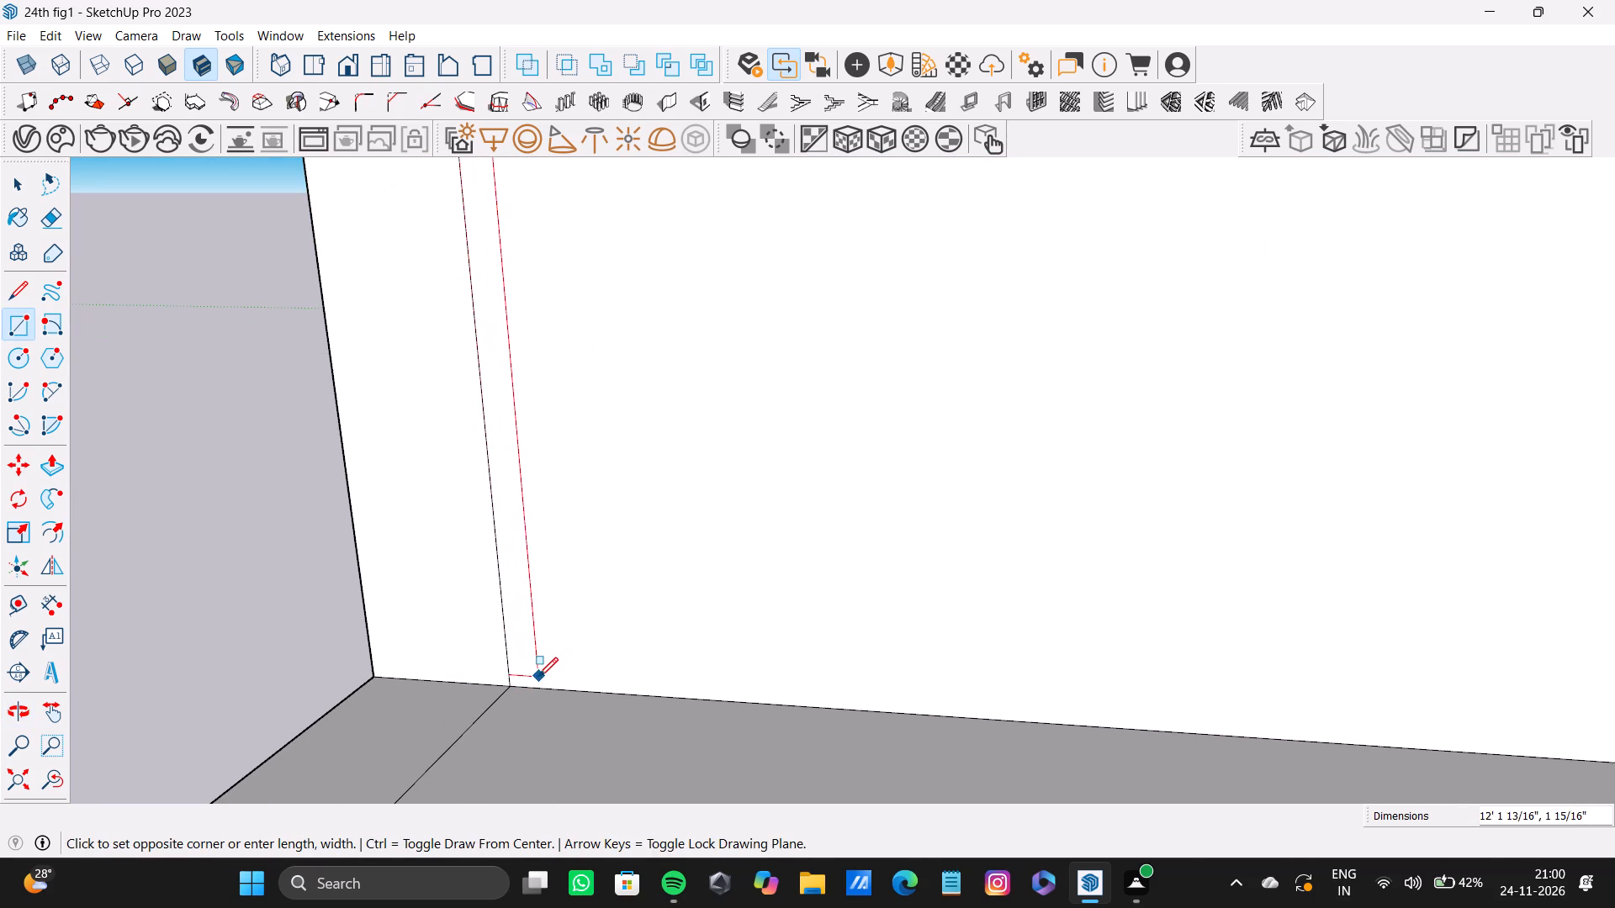
{"action": "left_click", "coordinate": [529, 689]}
{"action": "key", "text": "space"}
Push/Pull the narrow vertical strip beside the red-axis-side border line on the wall's front face.
{"action": "scroll", "coordinate": [483, 612], "scroll_direction": "down", "scroll_amount": 8}
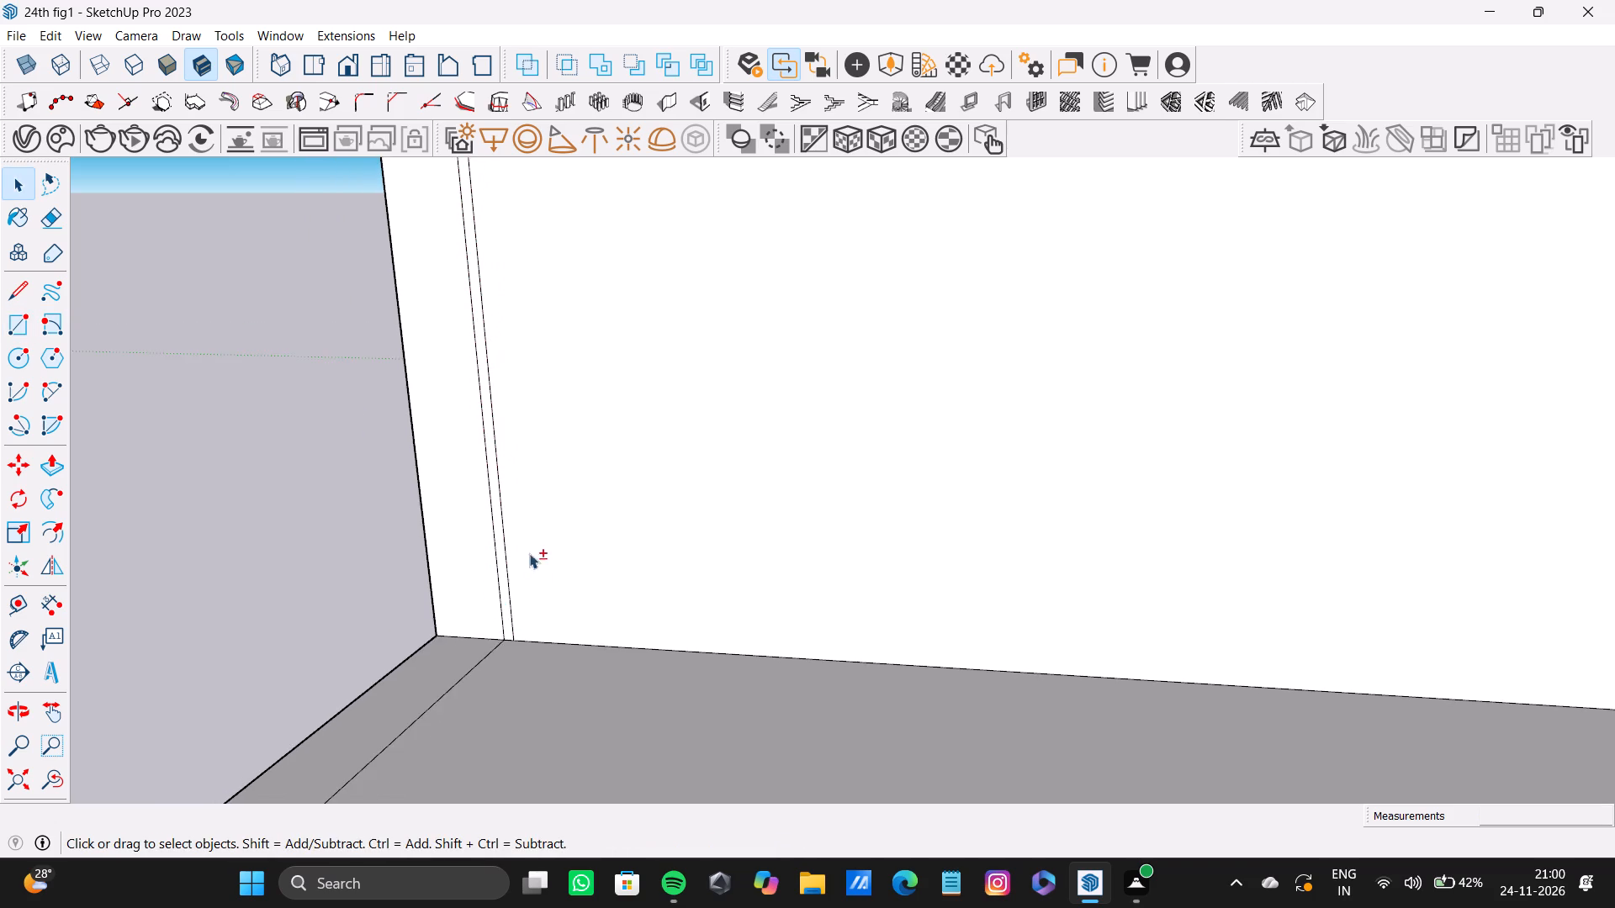
{"action": "middle_click_drag", "start_coordinate": [529, 553], "coordinate": [419, 676], "text": "shift"}
{"action": "scroll", "coordinate": [460, 587], "scroll_direction": "down", "scroll_amount": 5}
{"action": "scroll", "coordinate": [459, 544], "scroll_direction": "up", "scroll_amount": 1, "text": "shift"}
{"action": "middle_click_drag", "start_coordinate": [459, 536], "coordinate": [516, 675], "text": "shift"}
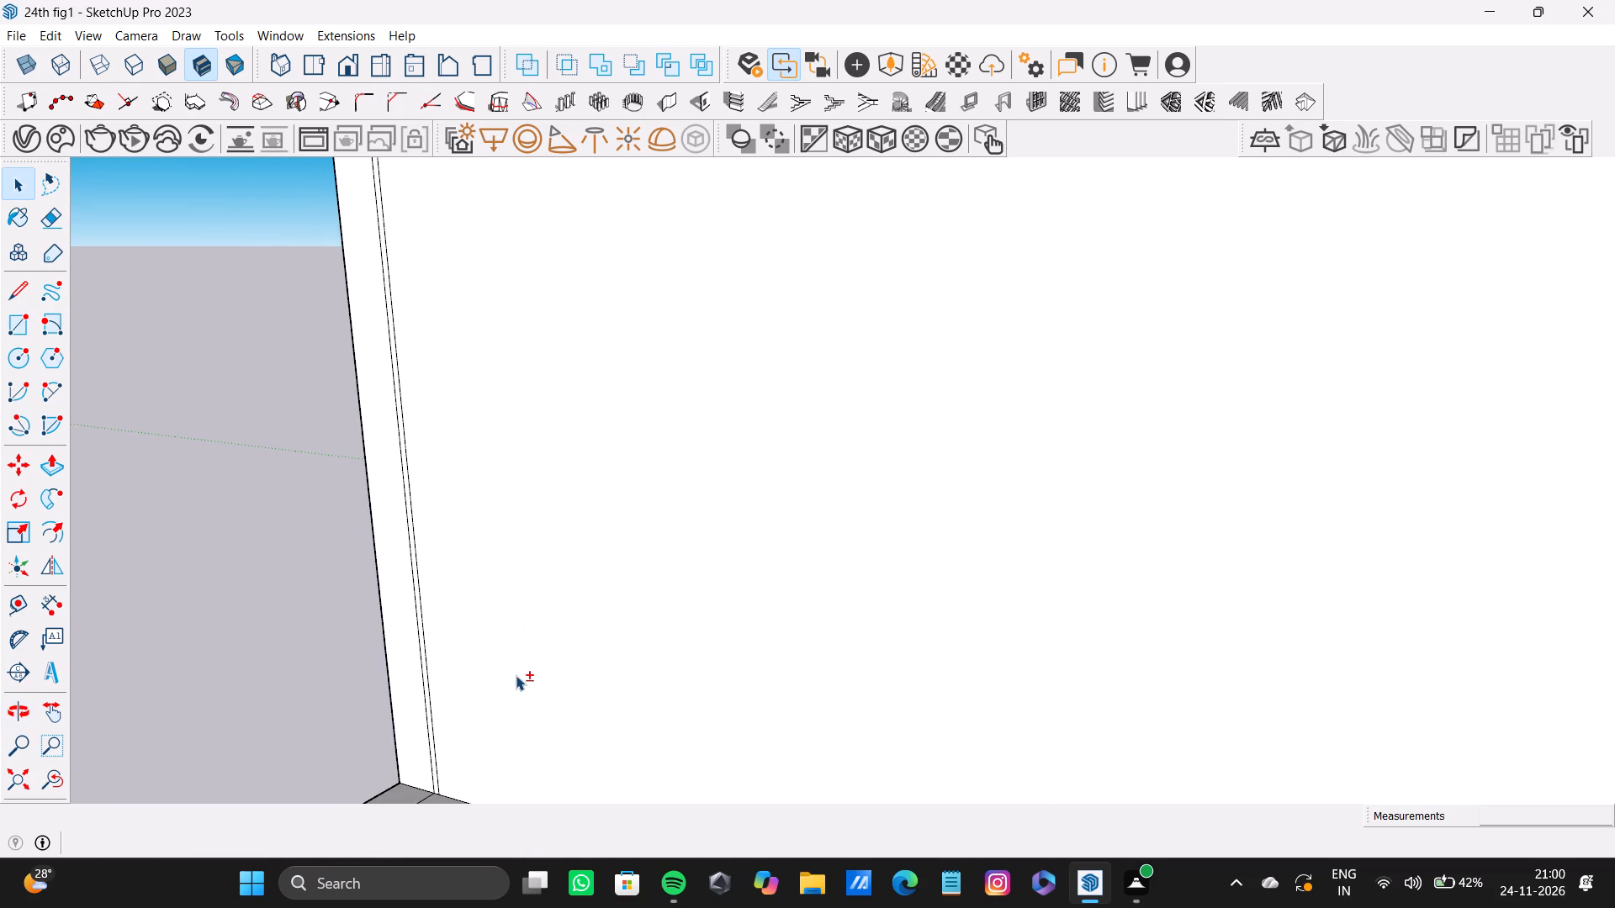
{"action": "scroll", "coordinate": [512, 525], "scroll_direction": "down", "scroll_amount": 3}
{"action": "middle_click_drag", "start_coordinate": [524, 517], "coordinate": [614, 693], "text": "shift"}
{"action": "scroll", "coordinate": [495, 502], "scroll_direction": "down", "scroll_amount": 5}
{"action": "middle_click_drag", "start_coordinate": [505, 436], "coordinate": [511, 462], "text": "shift"}
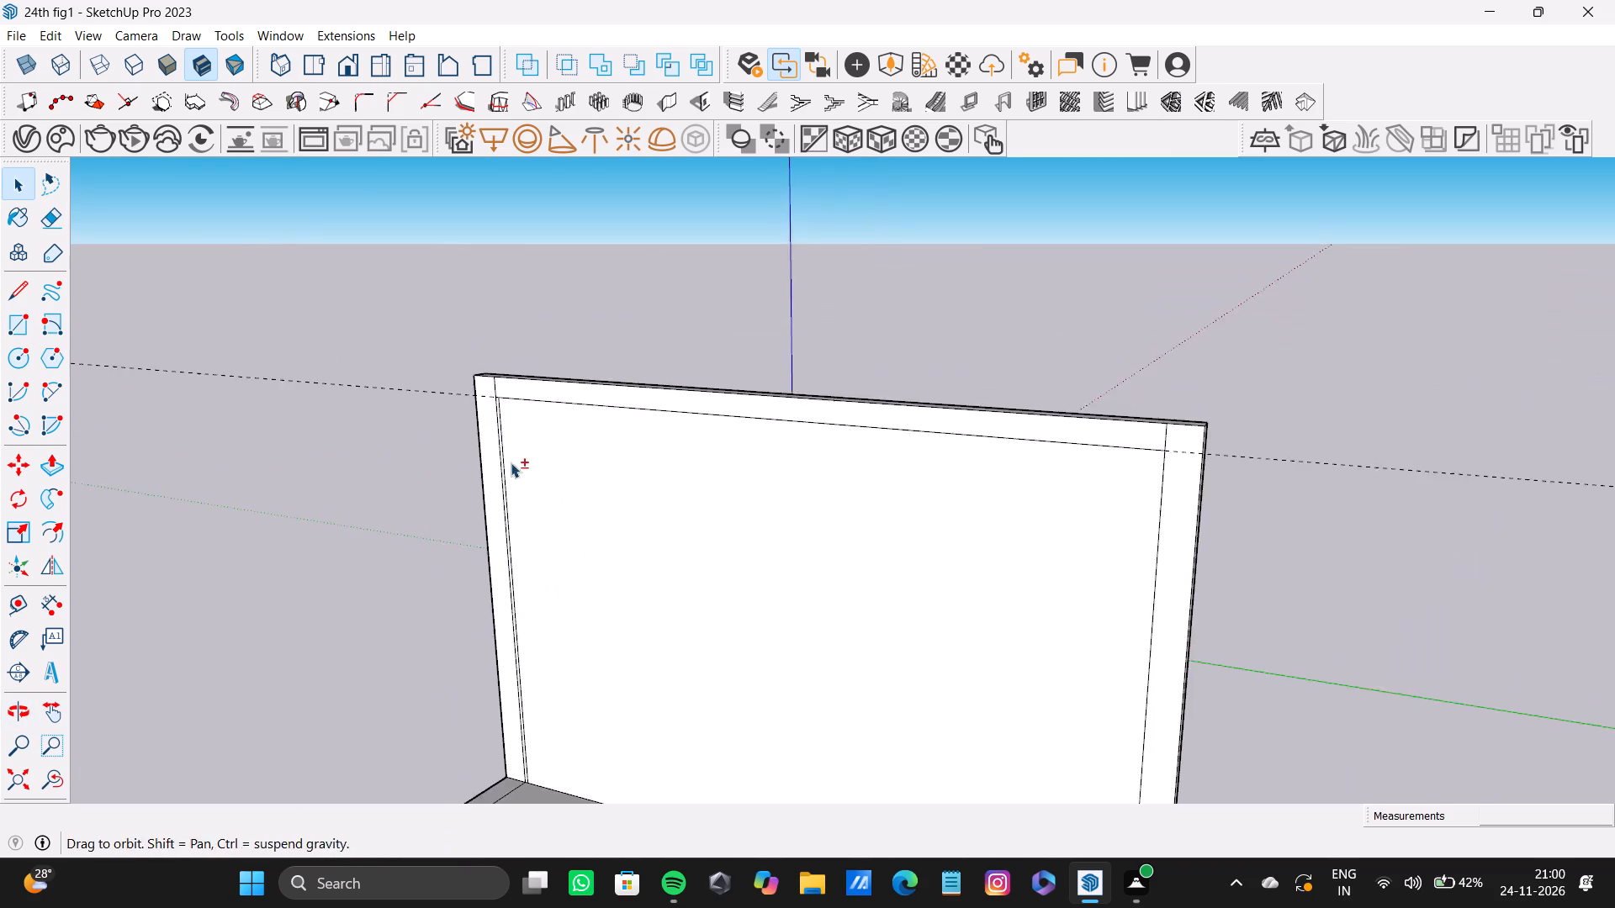
{"action": "scroll", "coordinate": [476, 420], "scroll_direction": "up", "scroll_amount": 9}
{"action": "key", "text": "space"}
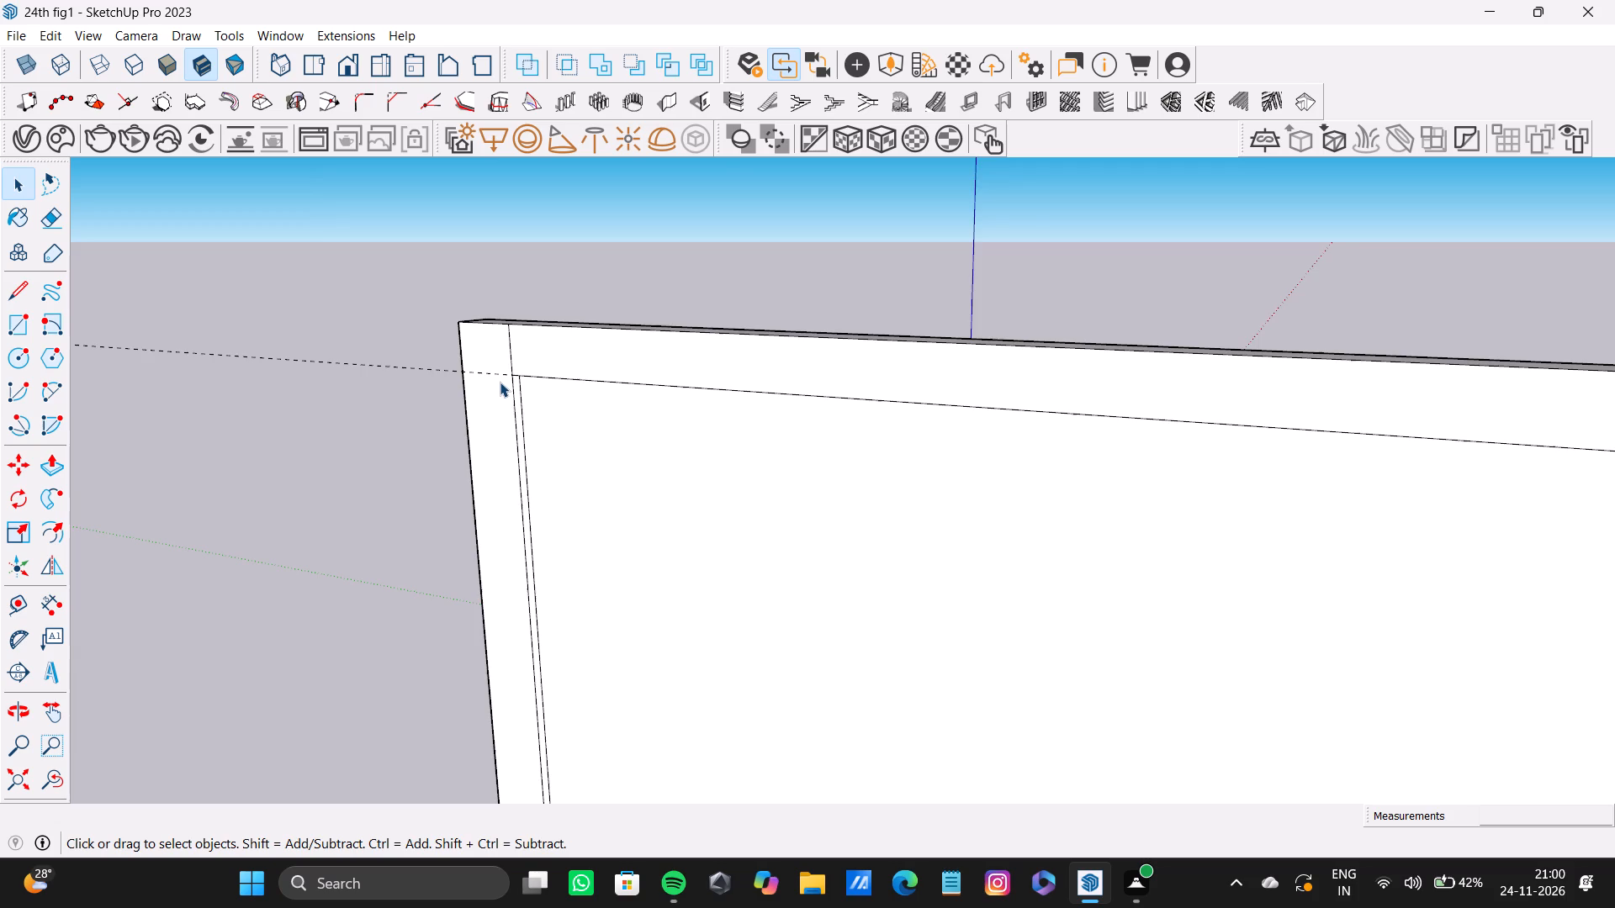
{"action": "scroll", "coordinate": [502, 382], "scroll_direction": "up", "scroll_amount": 12}
{"action": "left_click", "coordinate": [520, 382]}
{"action": "key", "text": "p"}
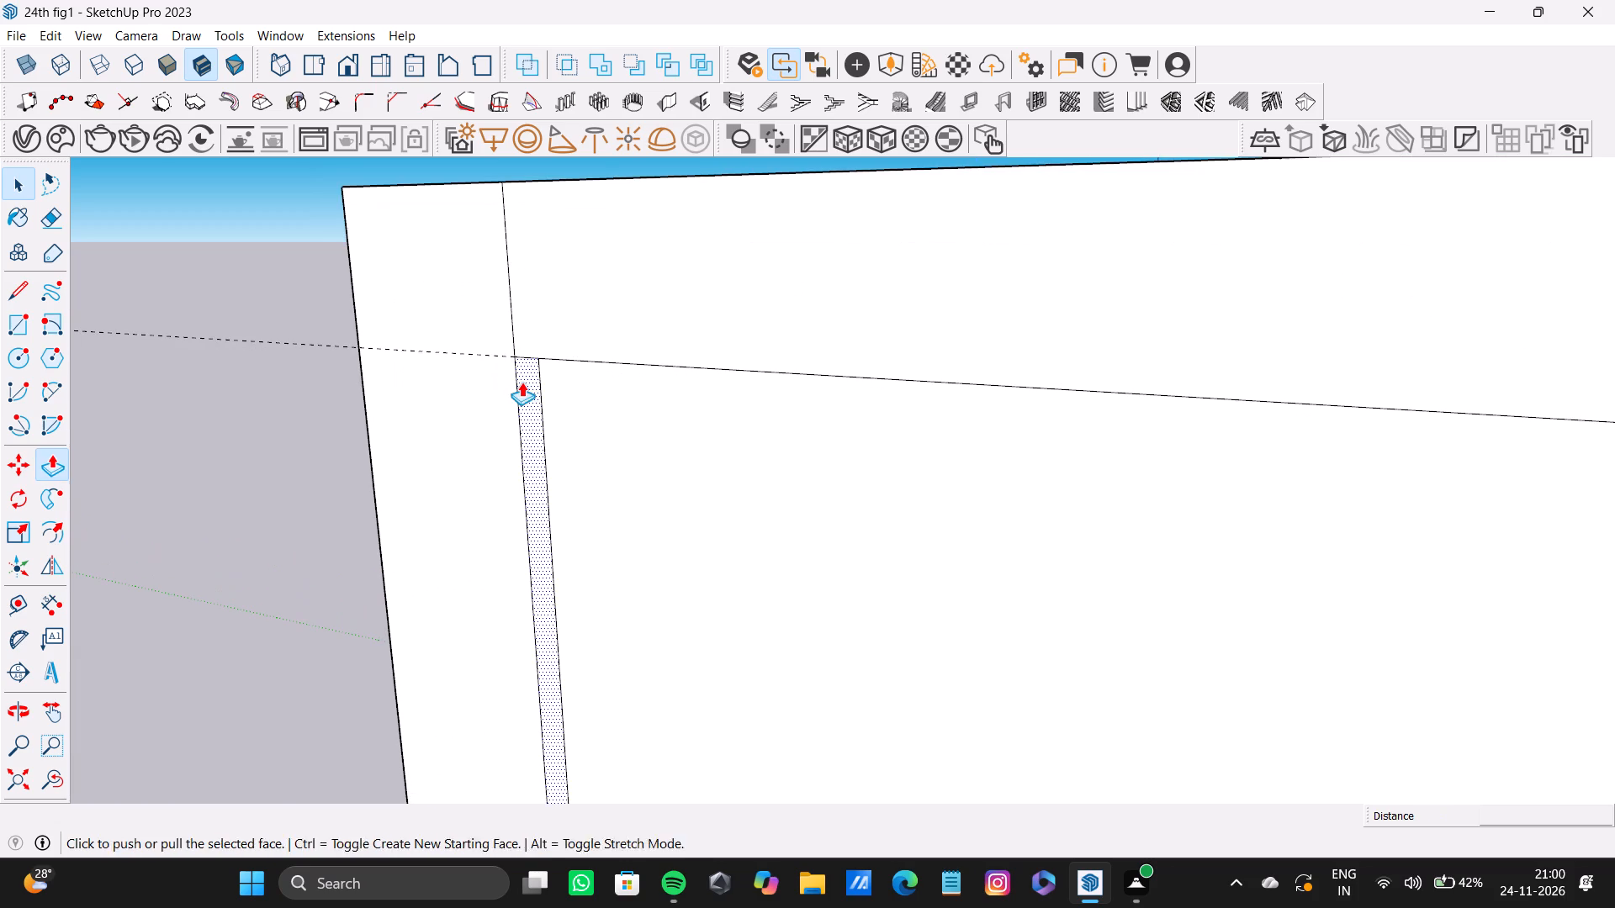
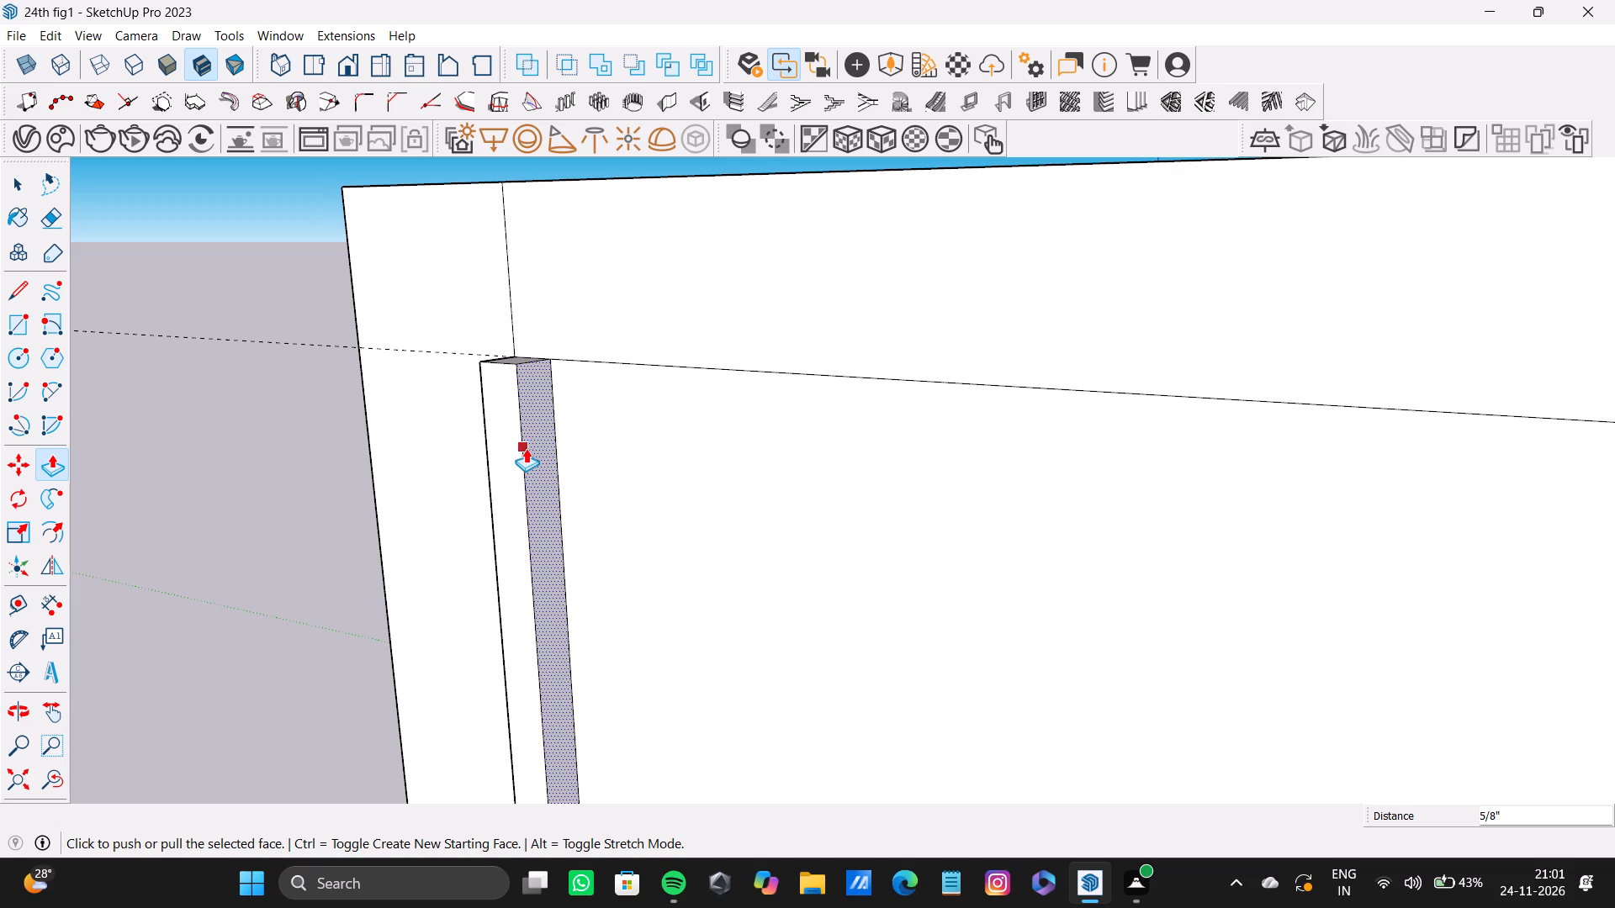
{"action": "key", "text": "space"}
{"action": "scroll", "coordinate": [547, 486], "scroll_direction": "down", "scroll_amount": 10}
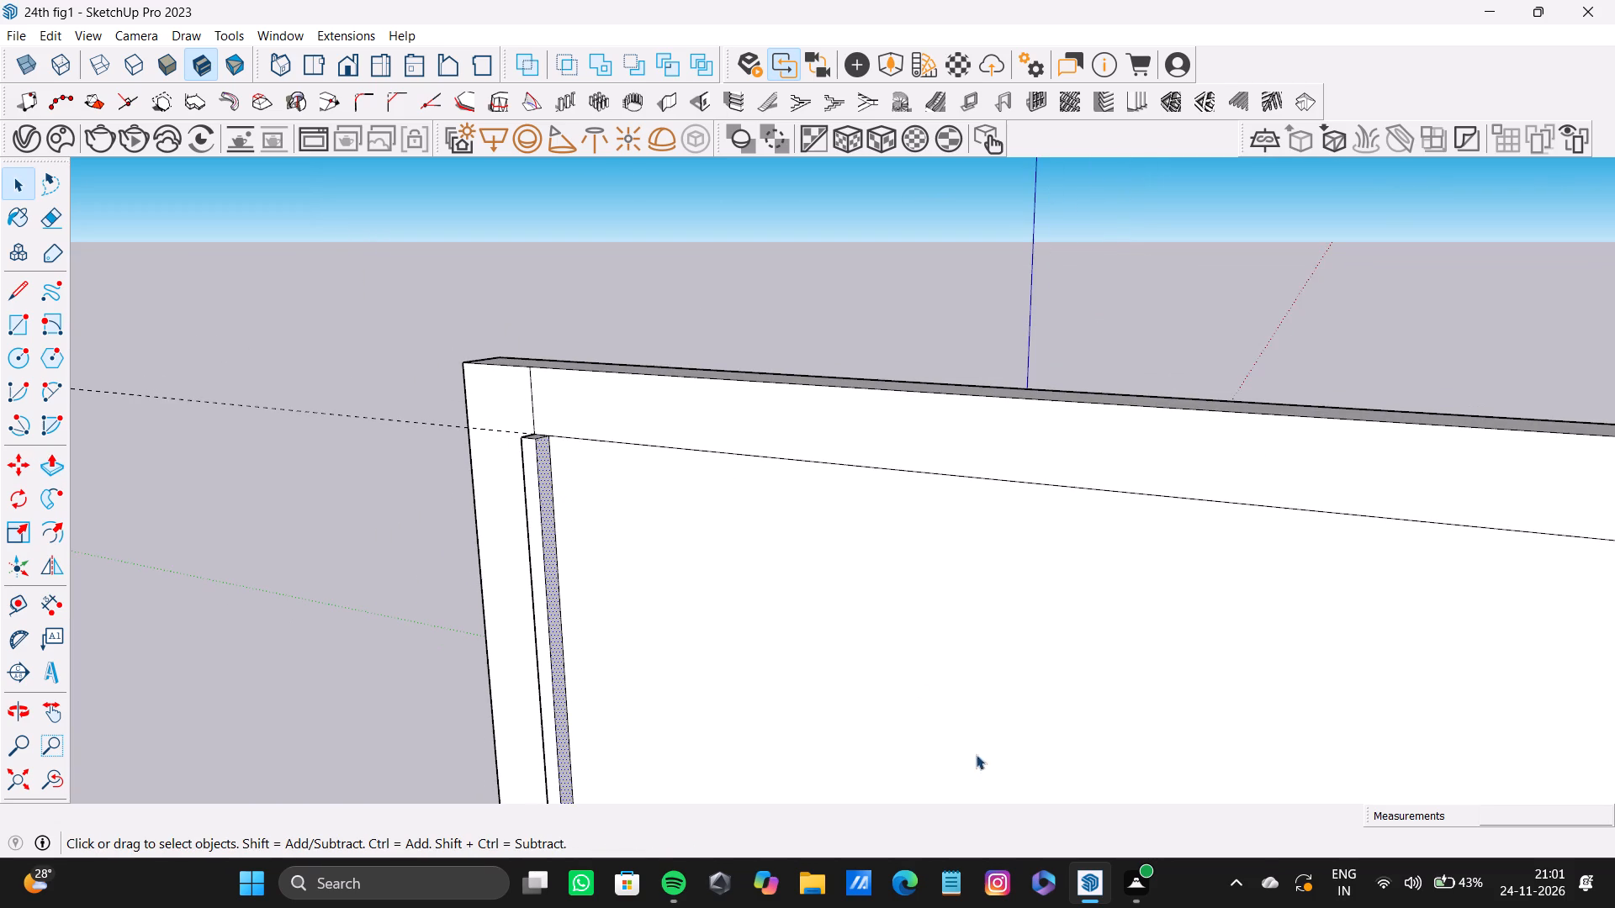
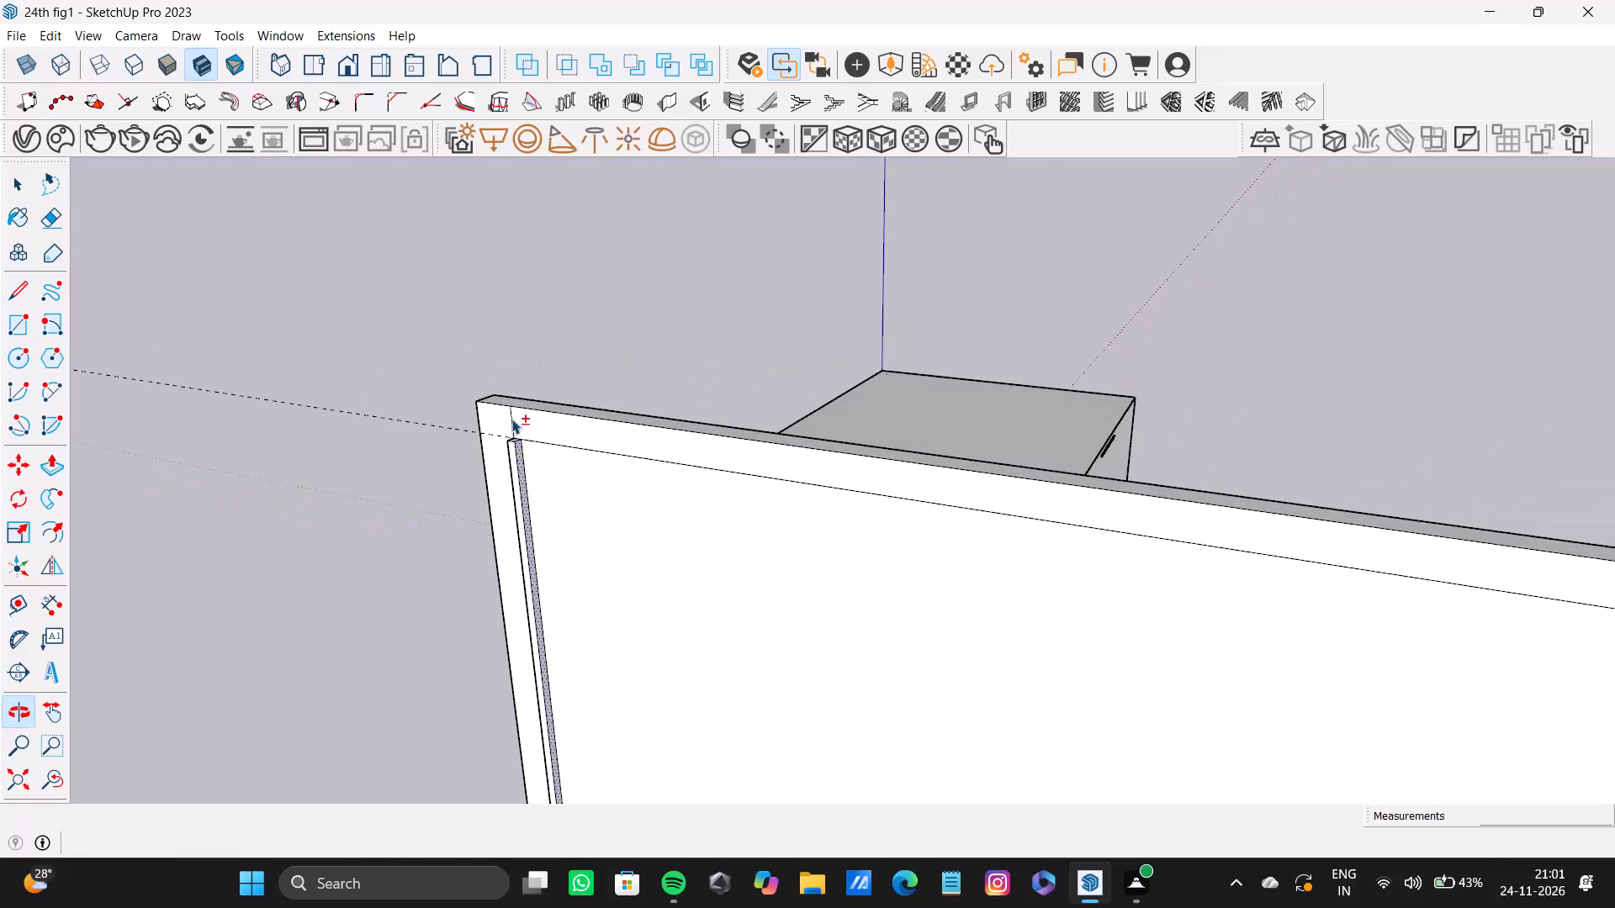
Widen the vertical strip at the wall's inner border by pulling its side face out about 1 13/16".
{"action": "scroll", "coordinate": [509, 462], "scroll_direction": "up", "scroll_amount": 17}
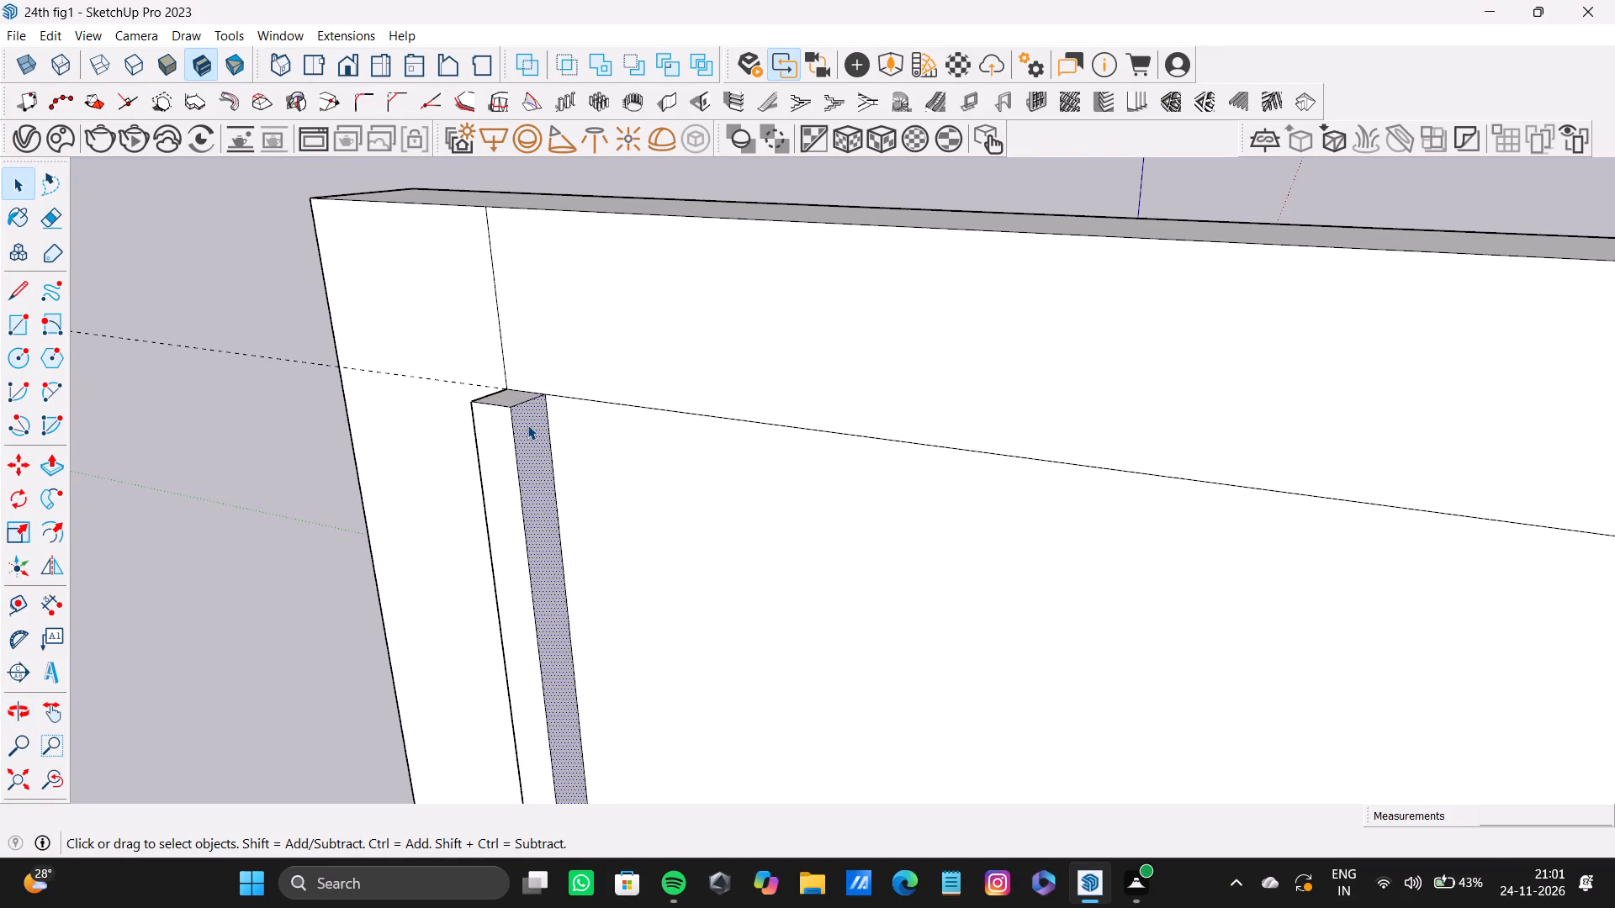
{"action": "left_click", "coordinate": [527, 425]}
{"action": "key", "text": "p"}
{"action": "left_click_drag", "start_coordinate": [526, 425], "coordinate": [563, 441]}
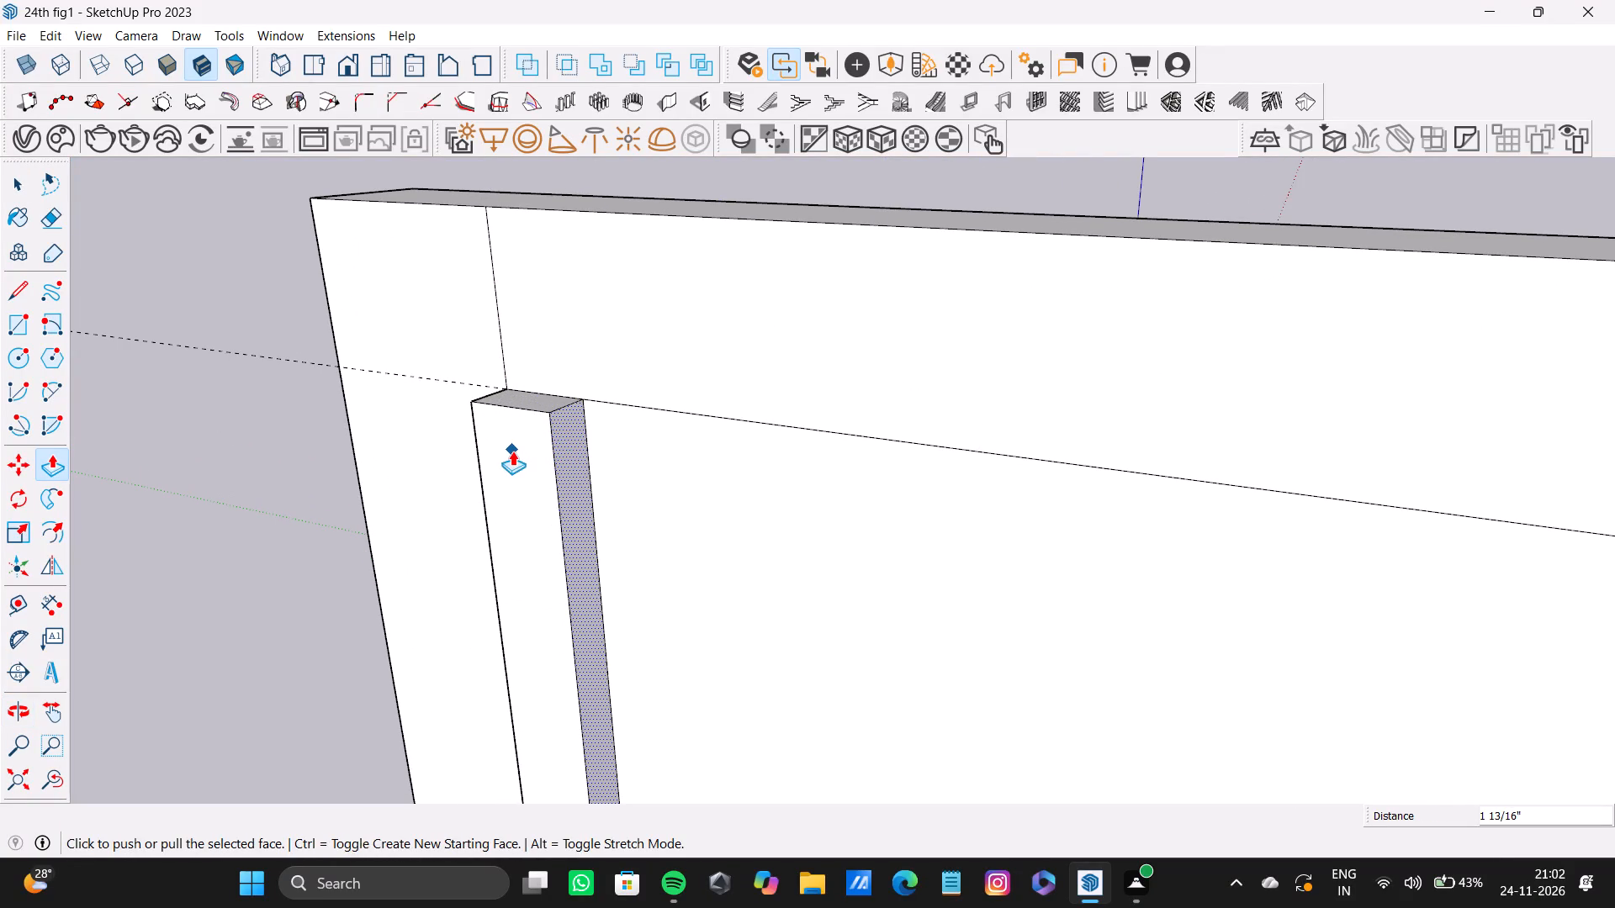
Pull the vertical strip's front face out from the wall by about 2 3/4".
{"action": "key", "text": "space"}
{"action": "left_click", "coordinate": [511, 451]}
{"action": "key", "text": "p"}
{"action": "left_click_drag", "start_coordinate": [524, 453], "coordinate": [474, 480]}
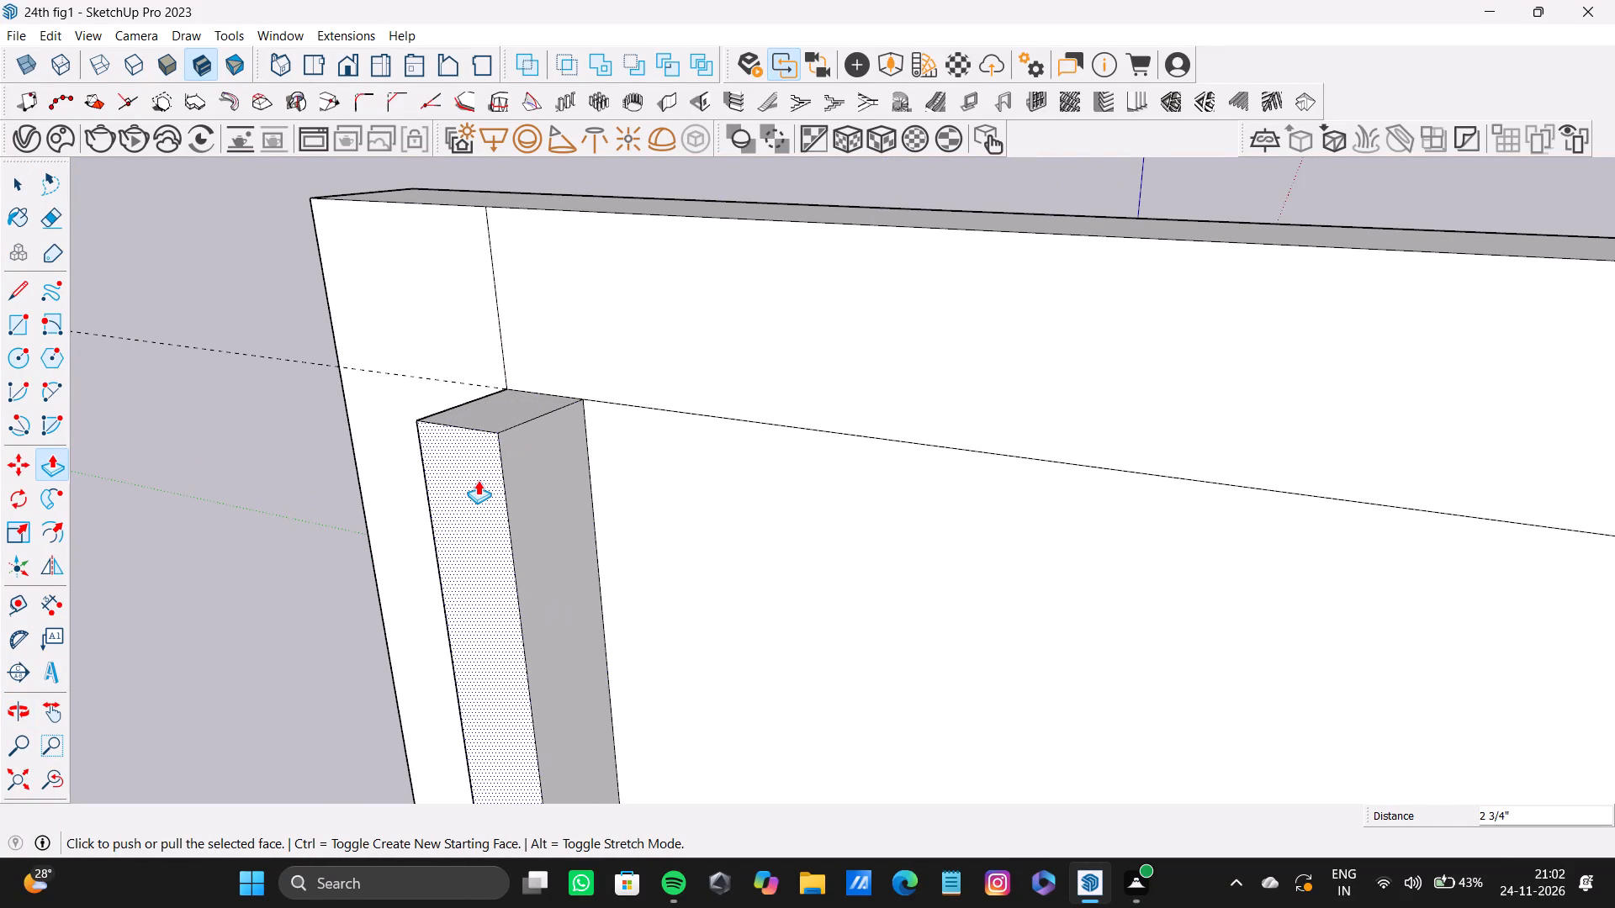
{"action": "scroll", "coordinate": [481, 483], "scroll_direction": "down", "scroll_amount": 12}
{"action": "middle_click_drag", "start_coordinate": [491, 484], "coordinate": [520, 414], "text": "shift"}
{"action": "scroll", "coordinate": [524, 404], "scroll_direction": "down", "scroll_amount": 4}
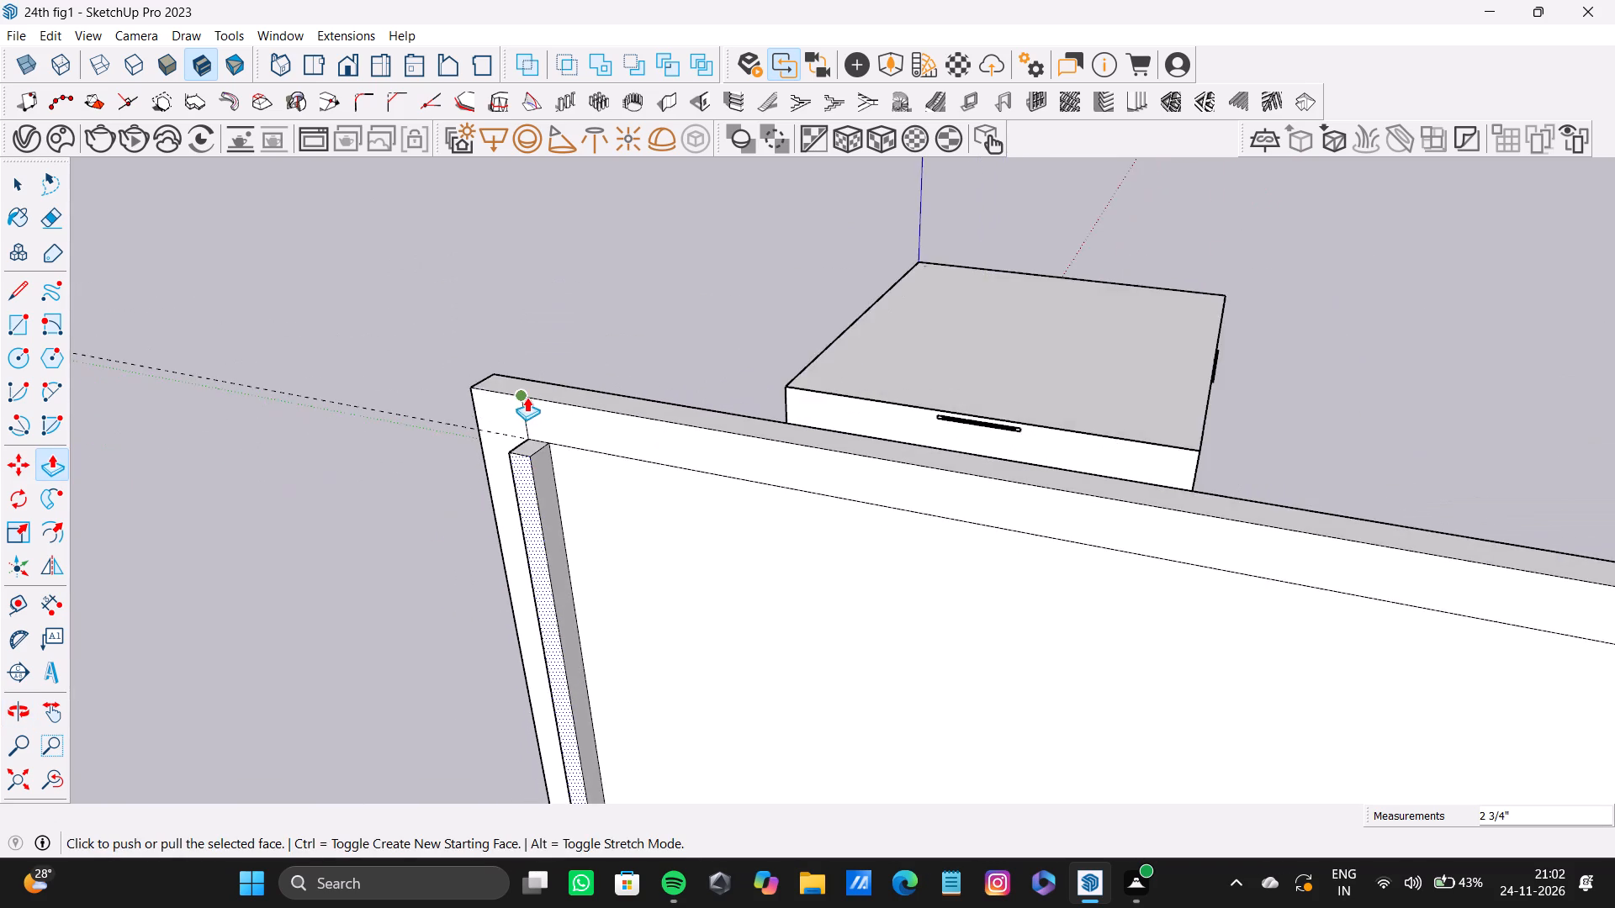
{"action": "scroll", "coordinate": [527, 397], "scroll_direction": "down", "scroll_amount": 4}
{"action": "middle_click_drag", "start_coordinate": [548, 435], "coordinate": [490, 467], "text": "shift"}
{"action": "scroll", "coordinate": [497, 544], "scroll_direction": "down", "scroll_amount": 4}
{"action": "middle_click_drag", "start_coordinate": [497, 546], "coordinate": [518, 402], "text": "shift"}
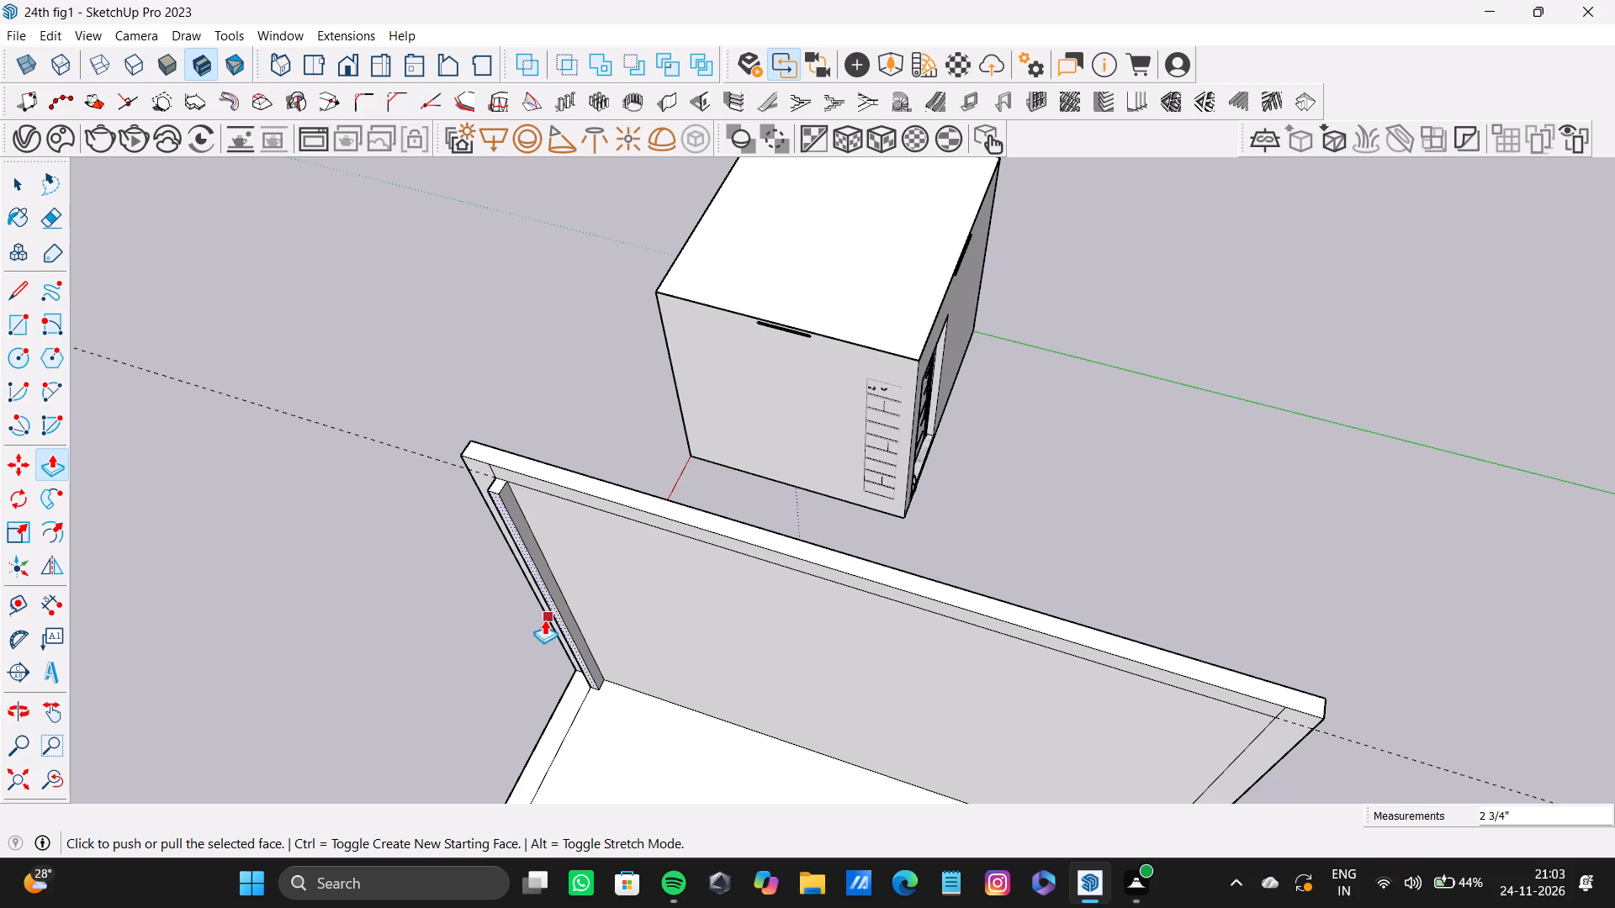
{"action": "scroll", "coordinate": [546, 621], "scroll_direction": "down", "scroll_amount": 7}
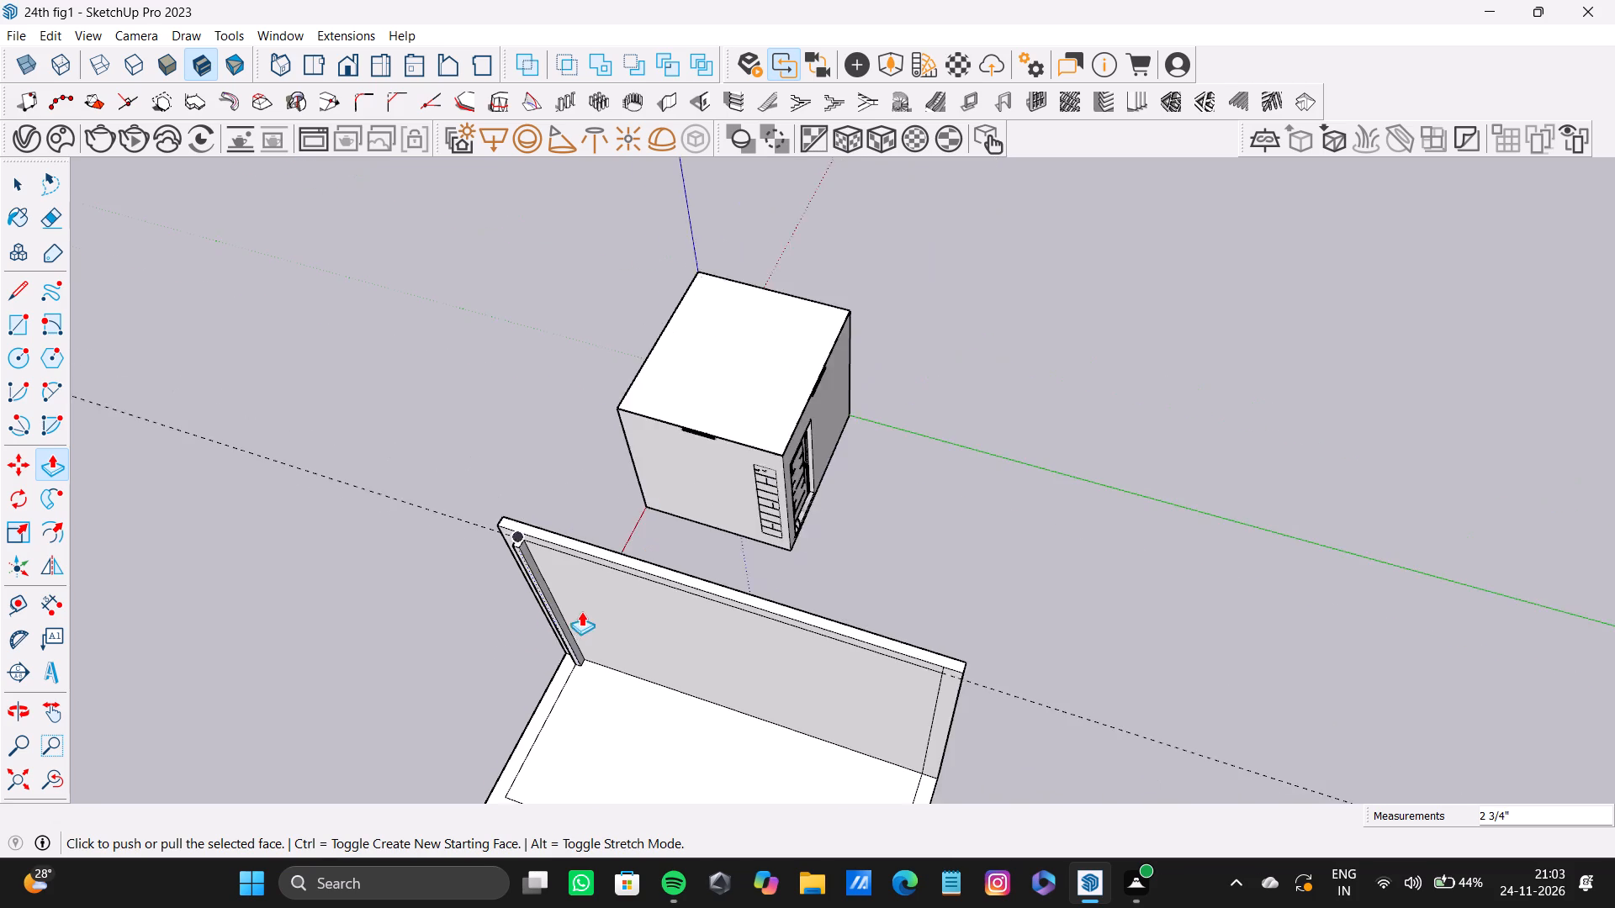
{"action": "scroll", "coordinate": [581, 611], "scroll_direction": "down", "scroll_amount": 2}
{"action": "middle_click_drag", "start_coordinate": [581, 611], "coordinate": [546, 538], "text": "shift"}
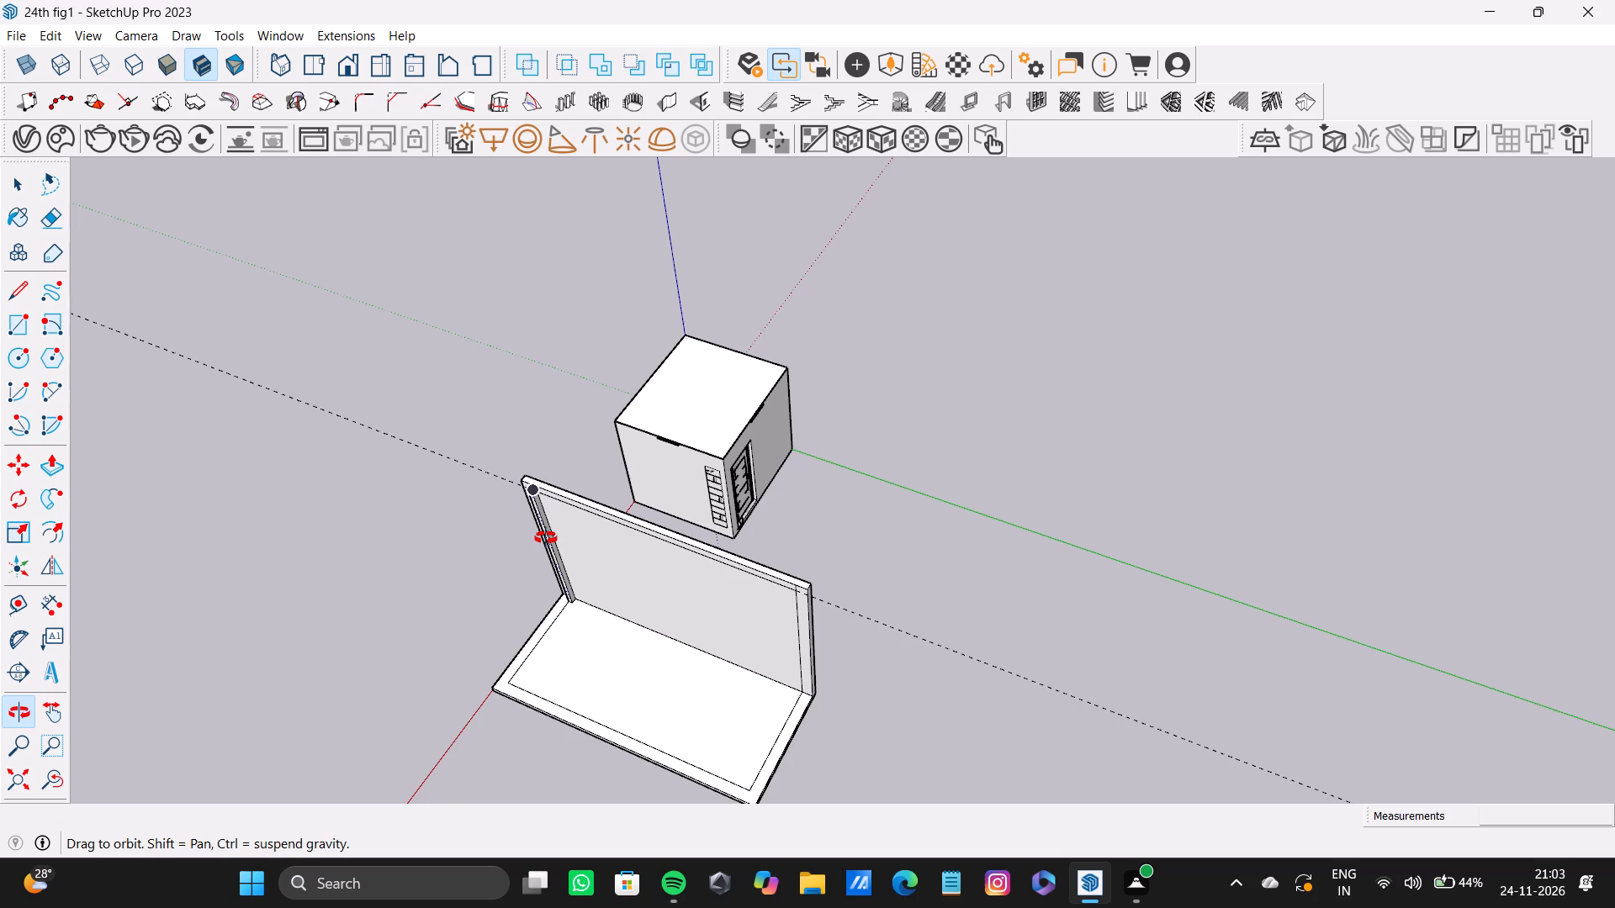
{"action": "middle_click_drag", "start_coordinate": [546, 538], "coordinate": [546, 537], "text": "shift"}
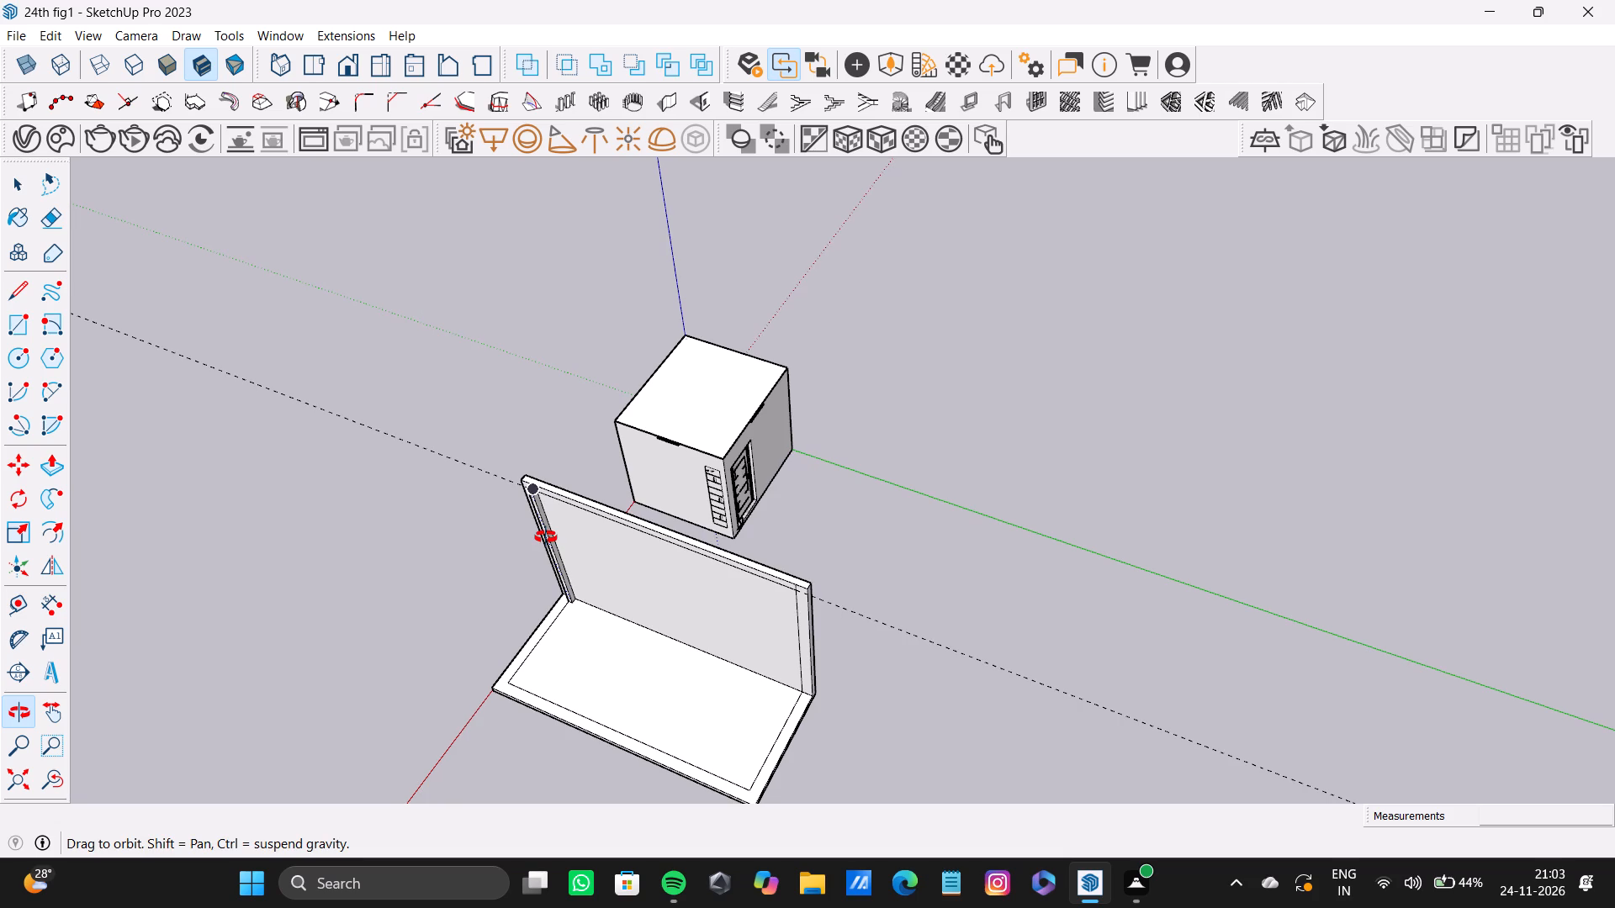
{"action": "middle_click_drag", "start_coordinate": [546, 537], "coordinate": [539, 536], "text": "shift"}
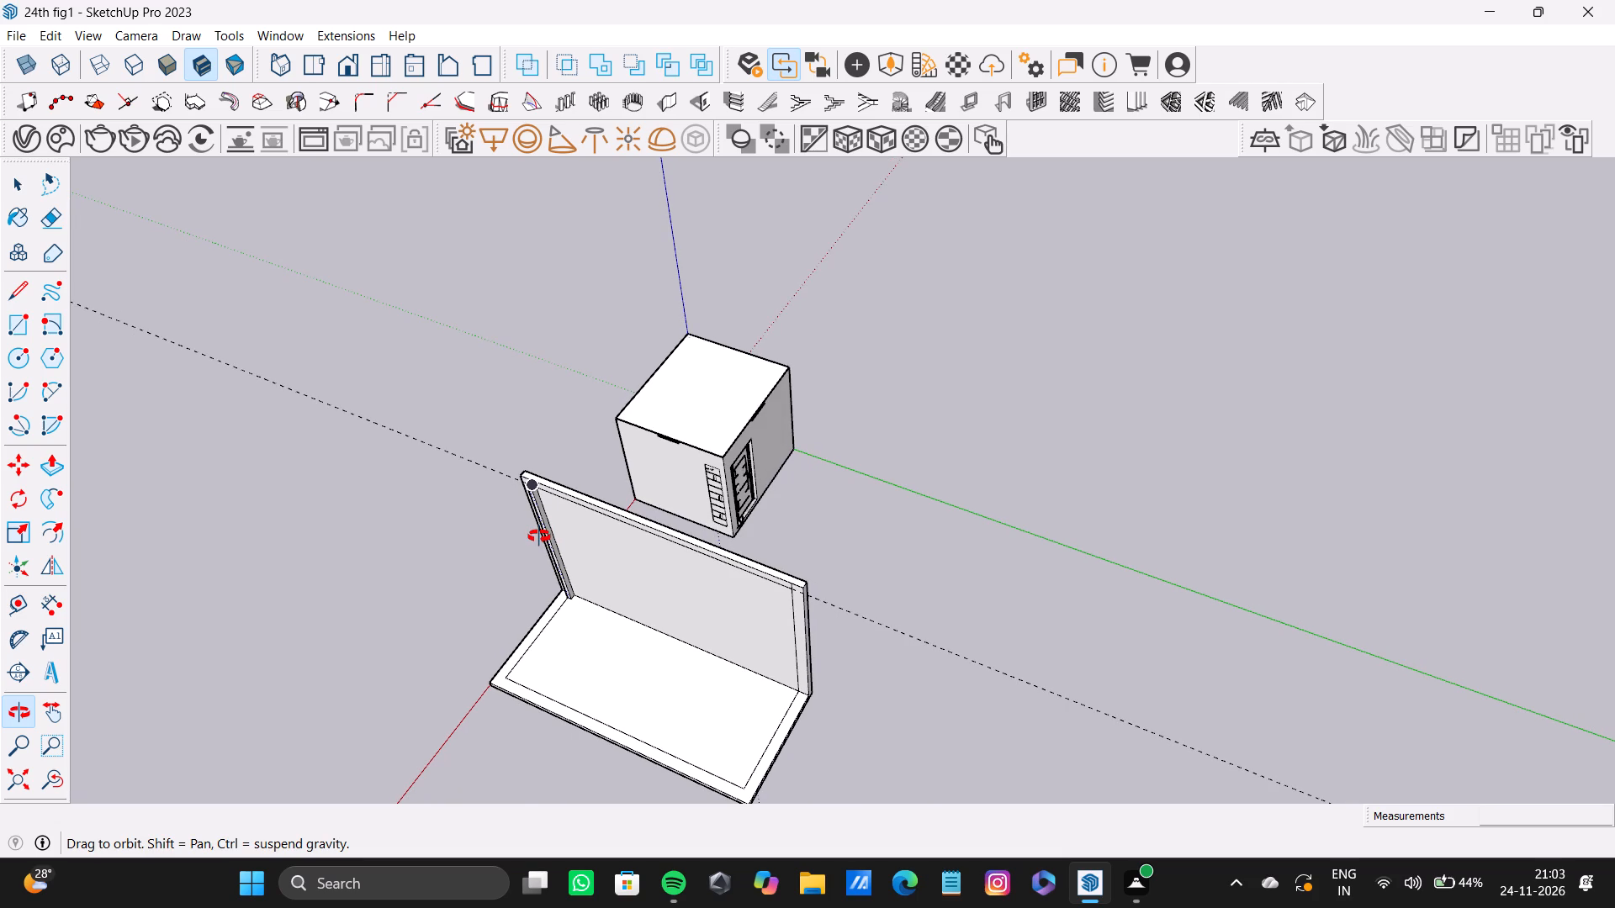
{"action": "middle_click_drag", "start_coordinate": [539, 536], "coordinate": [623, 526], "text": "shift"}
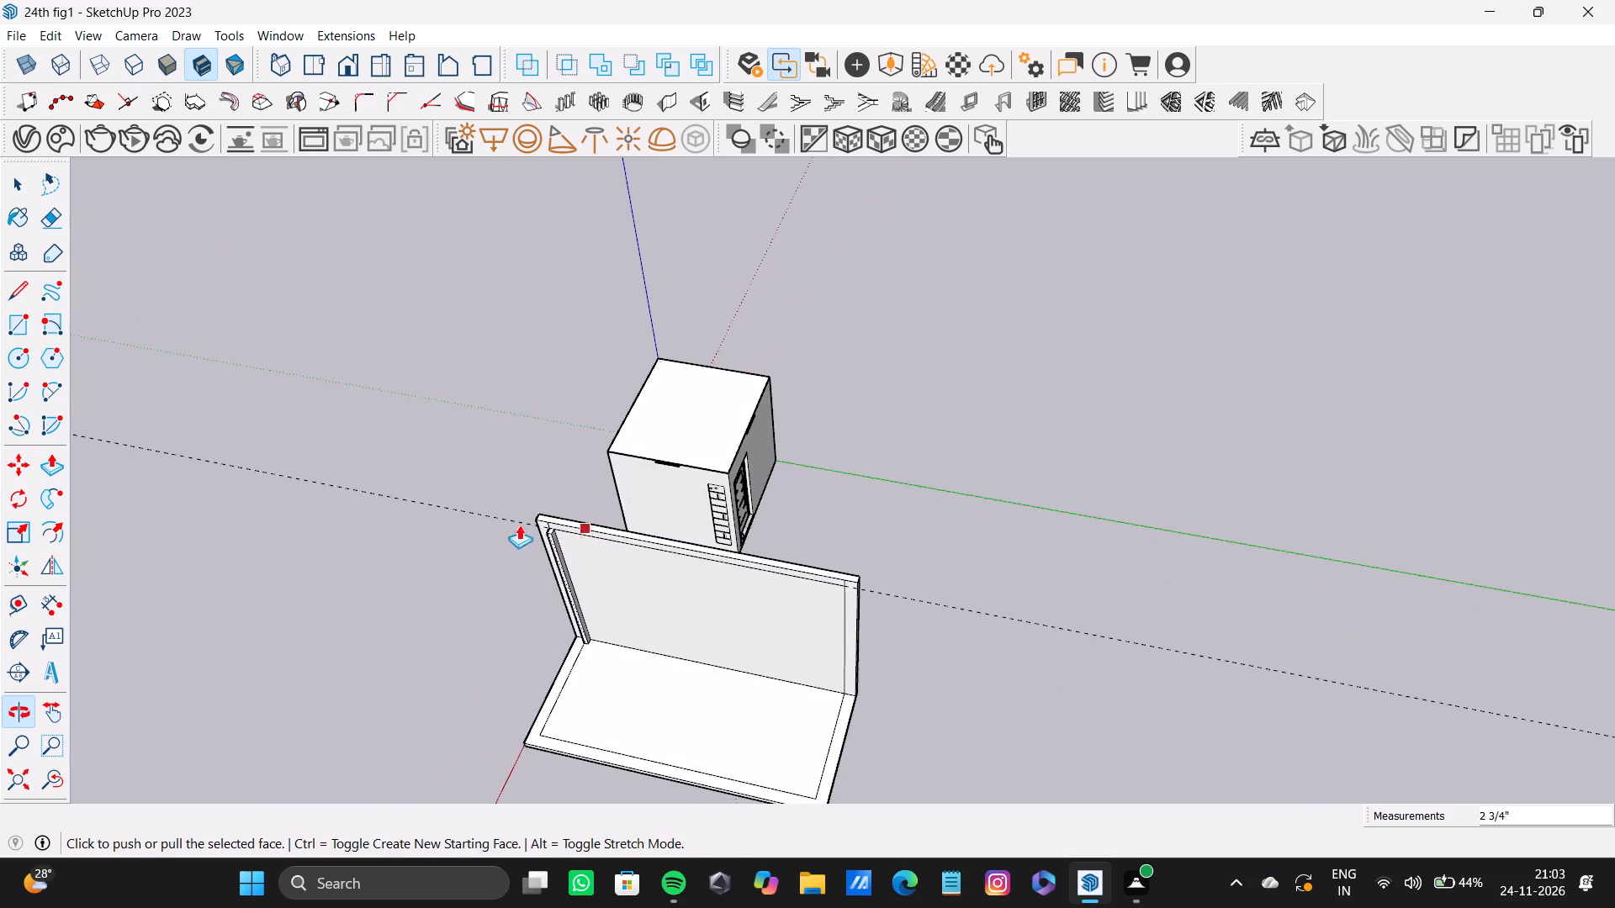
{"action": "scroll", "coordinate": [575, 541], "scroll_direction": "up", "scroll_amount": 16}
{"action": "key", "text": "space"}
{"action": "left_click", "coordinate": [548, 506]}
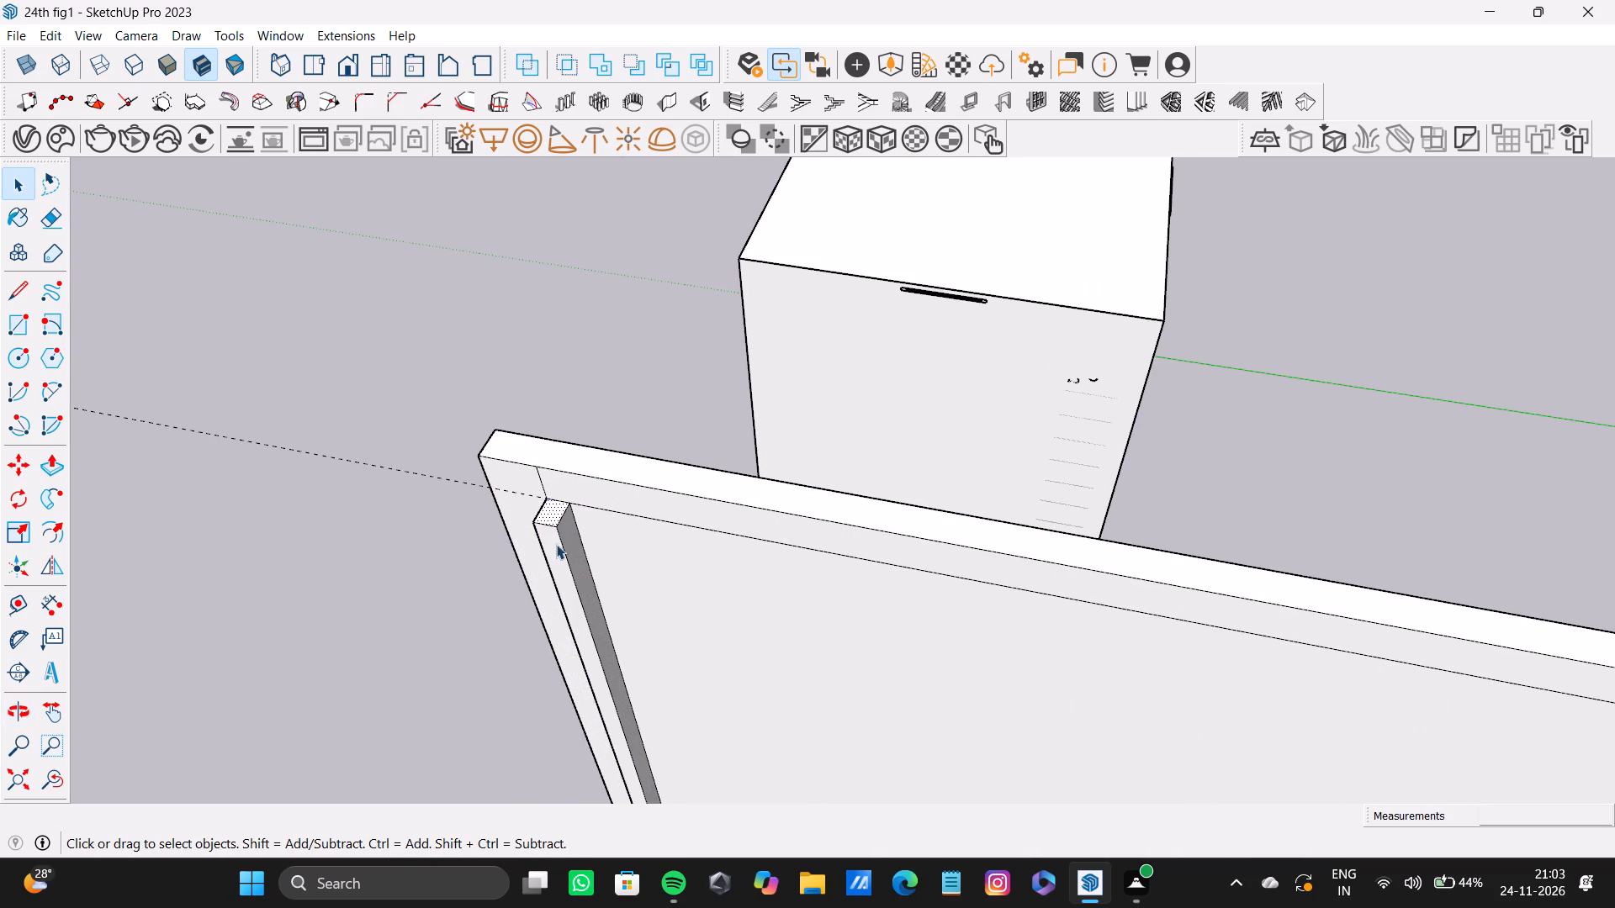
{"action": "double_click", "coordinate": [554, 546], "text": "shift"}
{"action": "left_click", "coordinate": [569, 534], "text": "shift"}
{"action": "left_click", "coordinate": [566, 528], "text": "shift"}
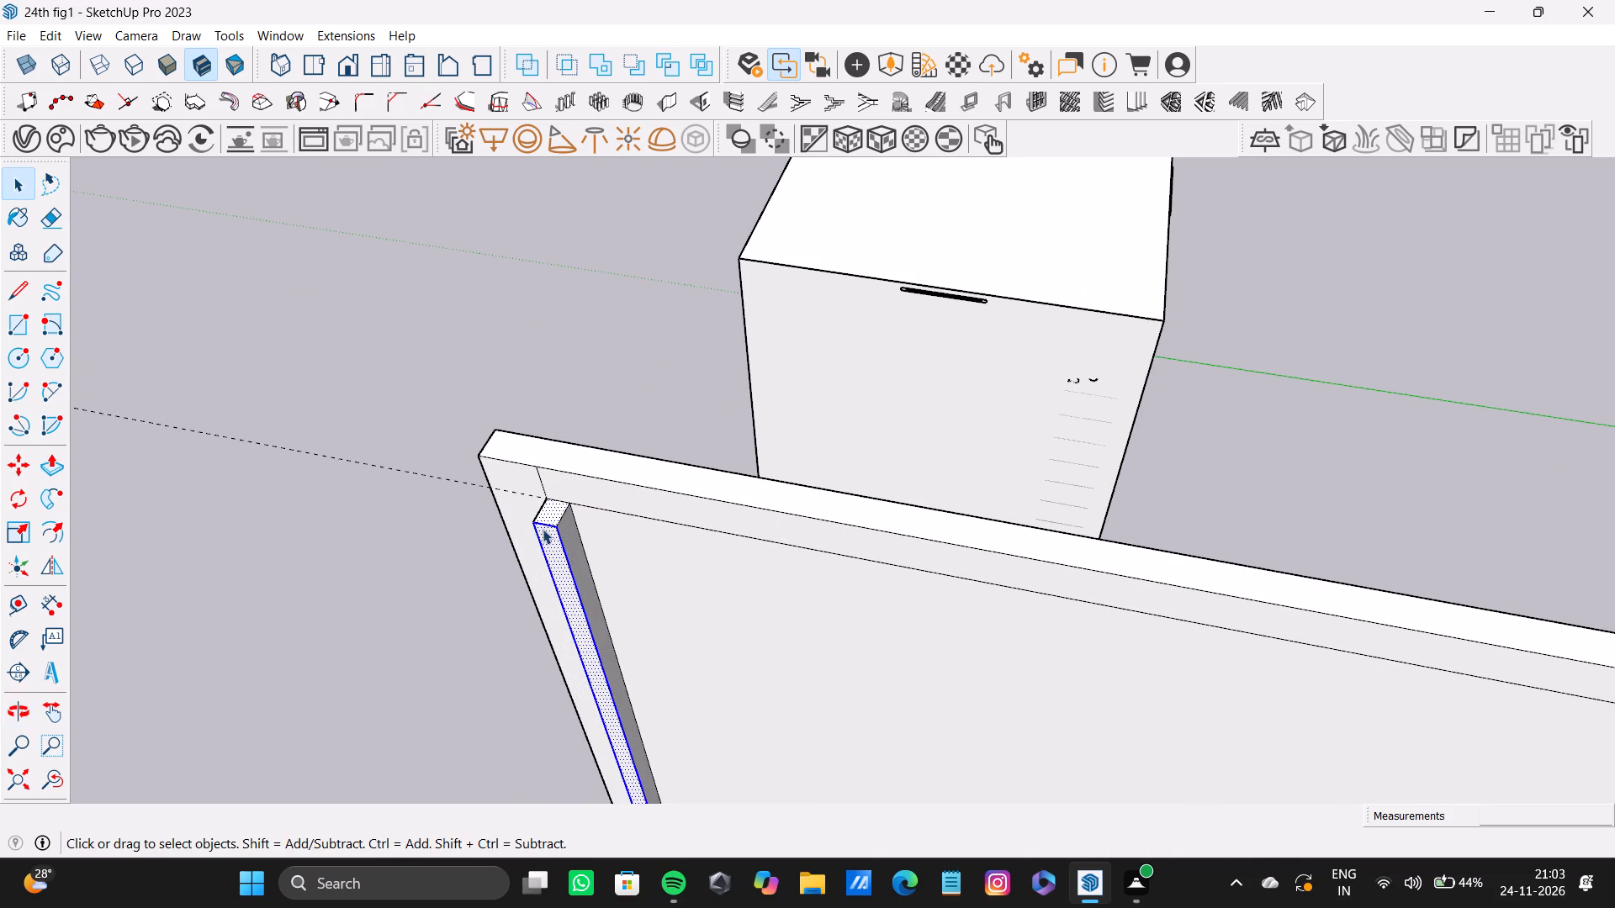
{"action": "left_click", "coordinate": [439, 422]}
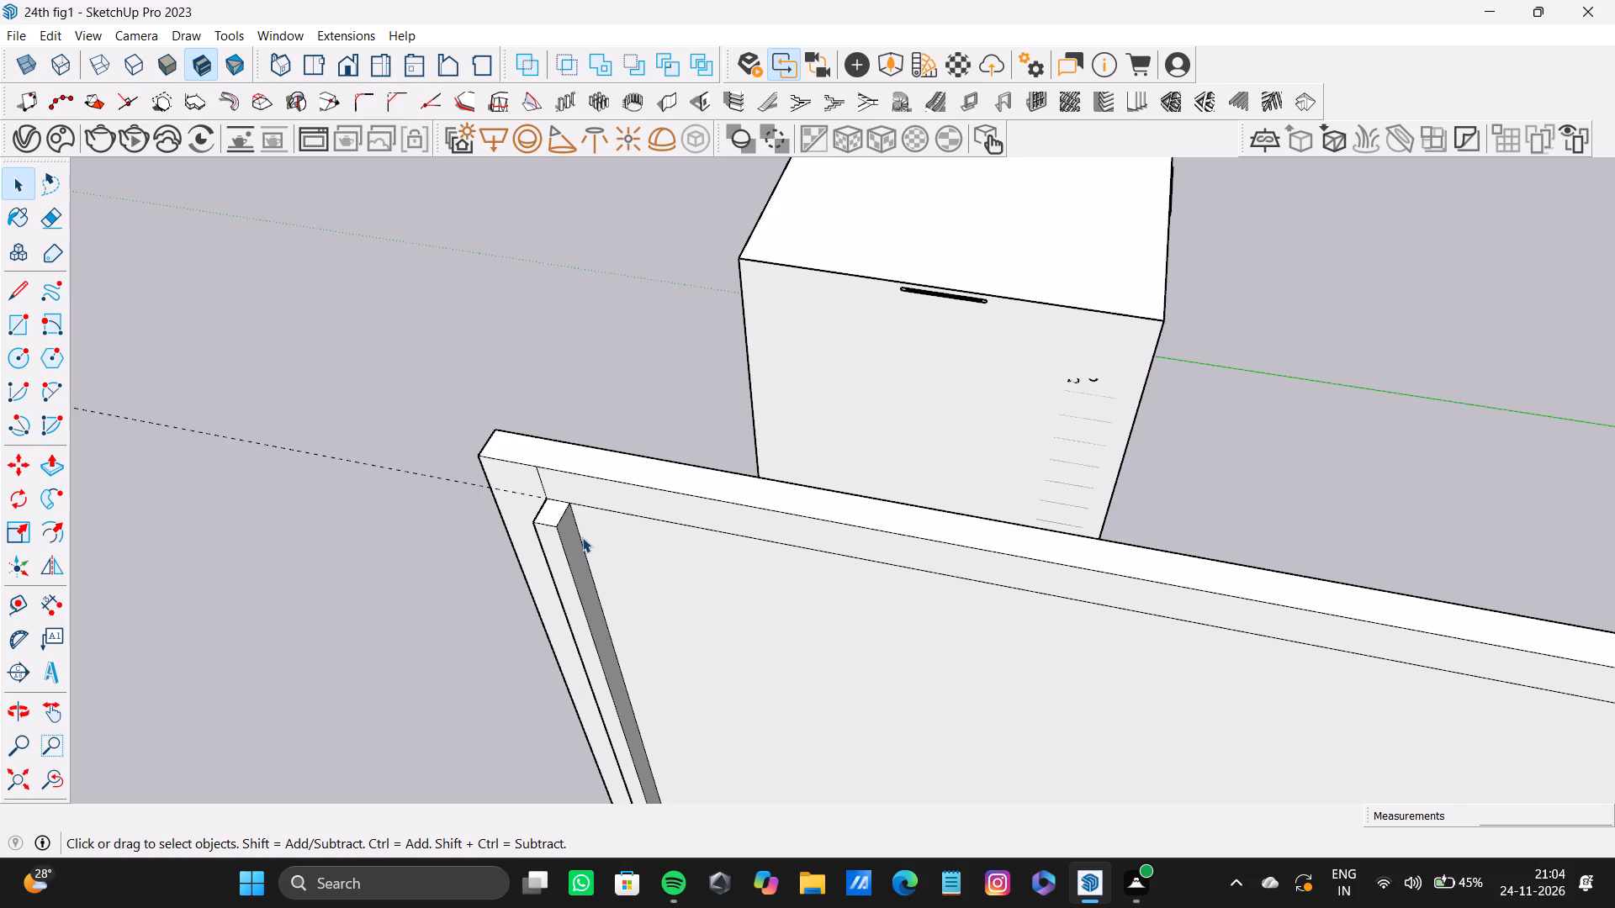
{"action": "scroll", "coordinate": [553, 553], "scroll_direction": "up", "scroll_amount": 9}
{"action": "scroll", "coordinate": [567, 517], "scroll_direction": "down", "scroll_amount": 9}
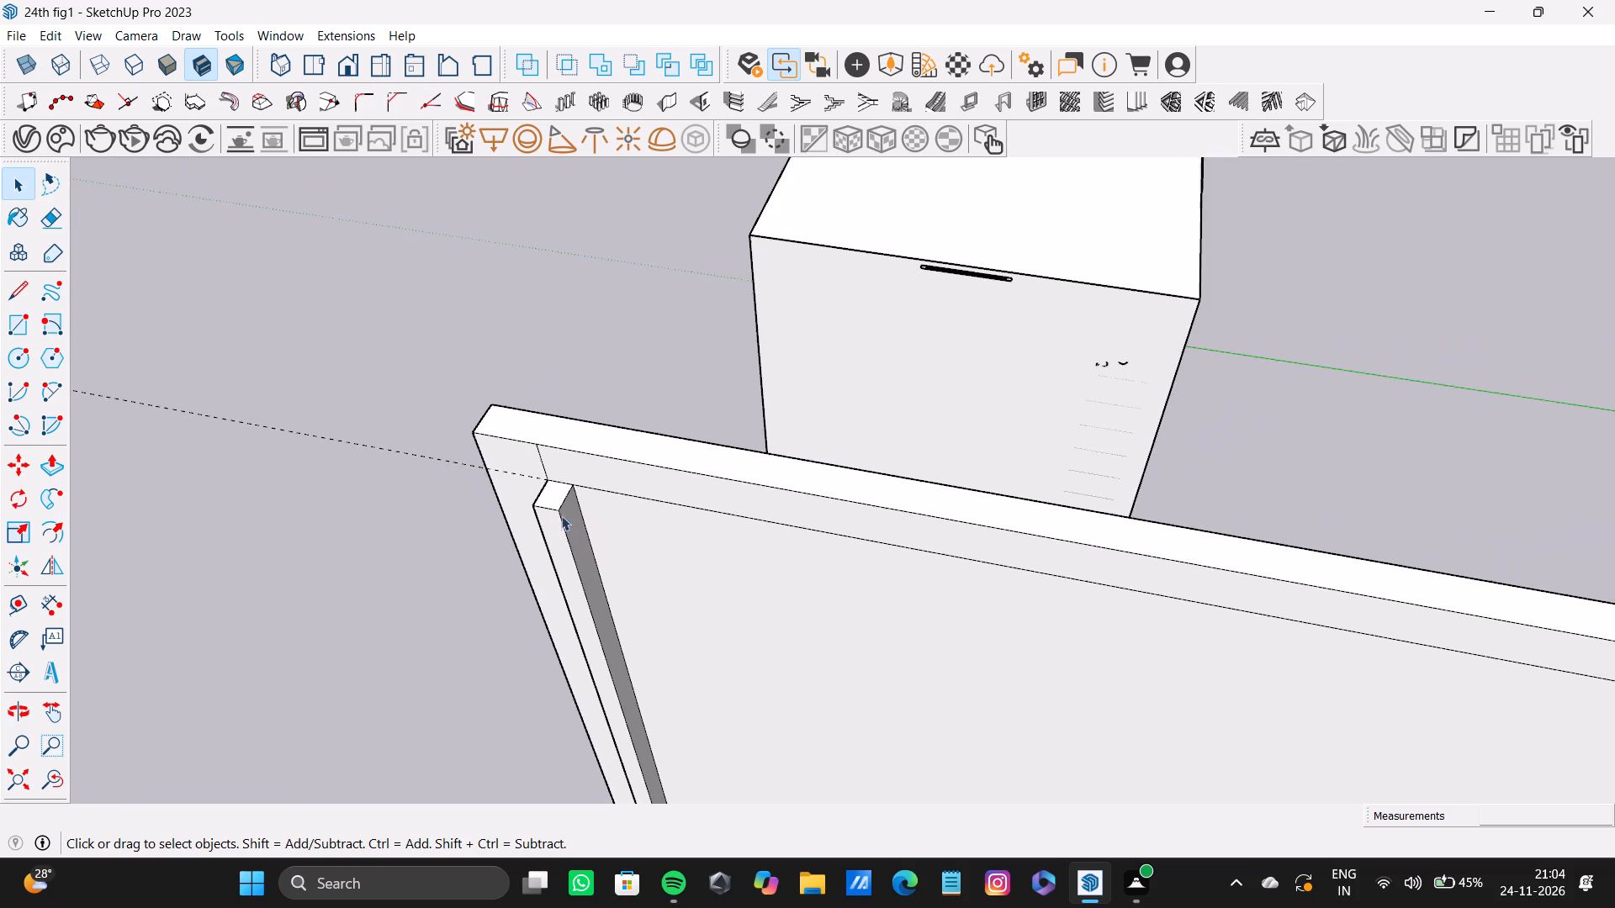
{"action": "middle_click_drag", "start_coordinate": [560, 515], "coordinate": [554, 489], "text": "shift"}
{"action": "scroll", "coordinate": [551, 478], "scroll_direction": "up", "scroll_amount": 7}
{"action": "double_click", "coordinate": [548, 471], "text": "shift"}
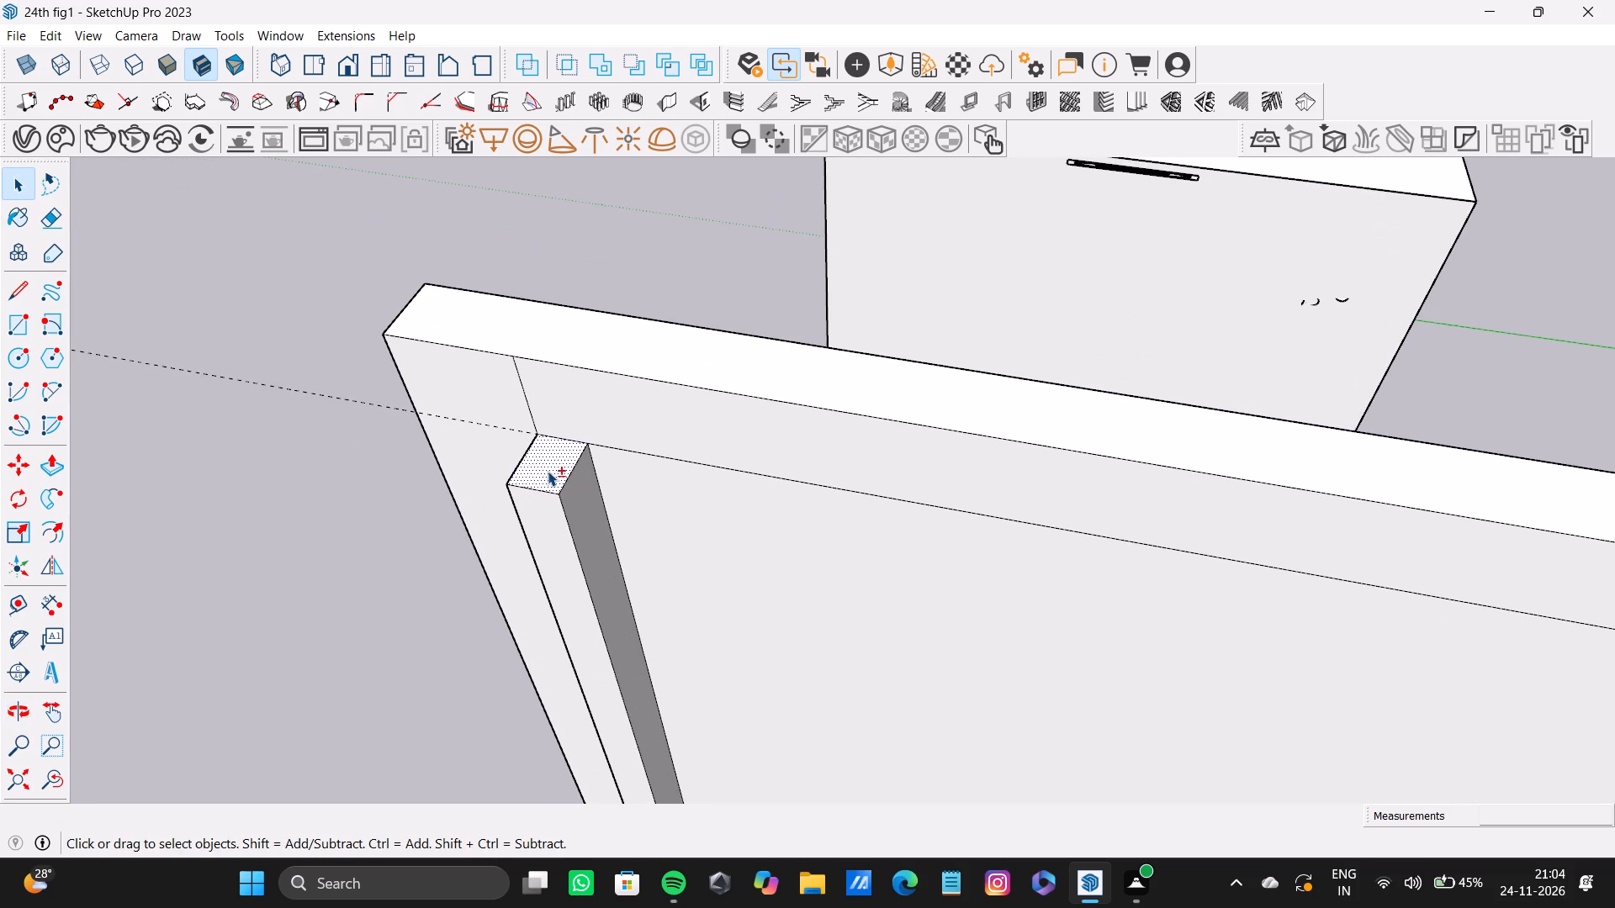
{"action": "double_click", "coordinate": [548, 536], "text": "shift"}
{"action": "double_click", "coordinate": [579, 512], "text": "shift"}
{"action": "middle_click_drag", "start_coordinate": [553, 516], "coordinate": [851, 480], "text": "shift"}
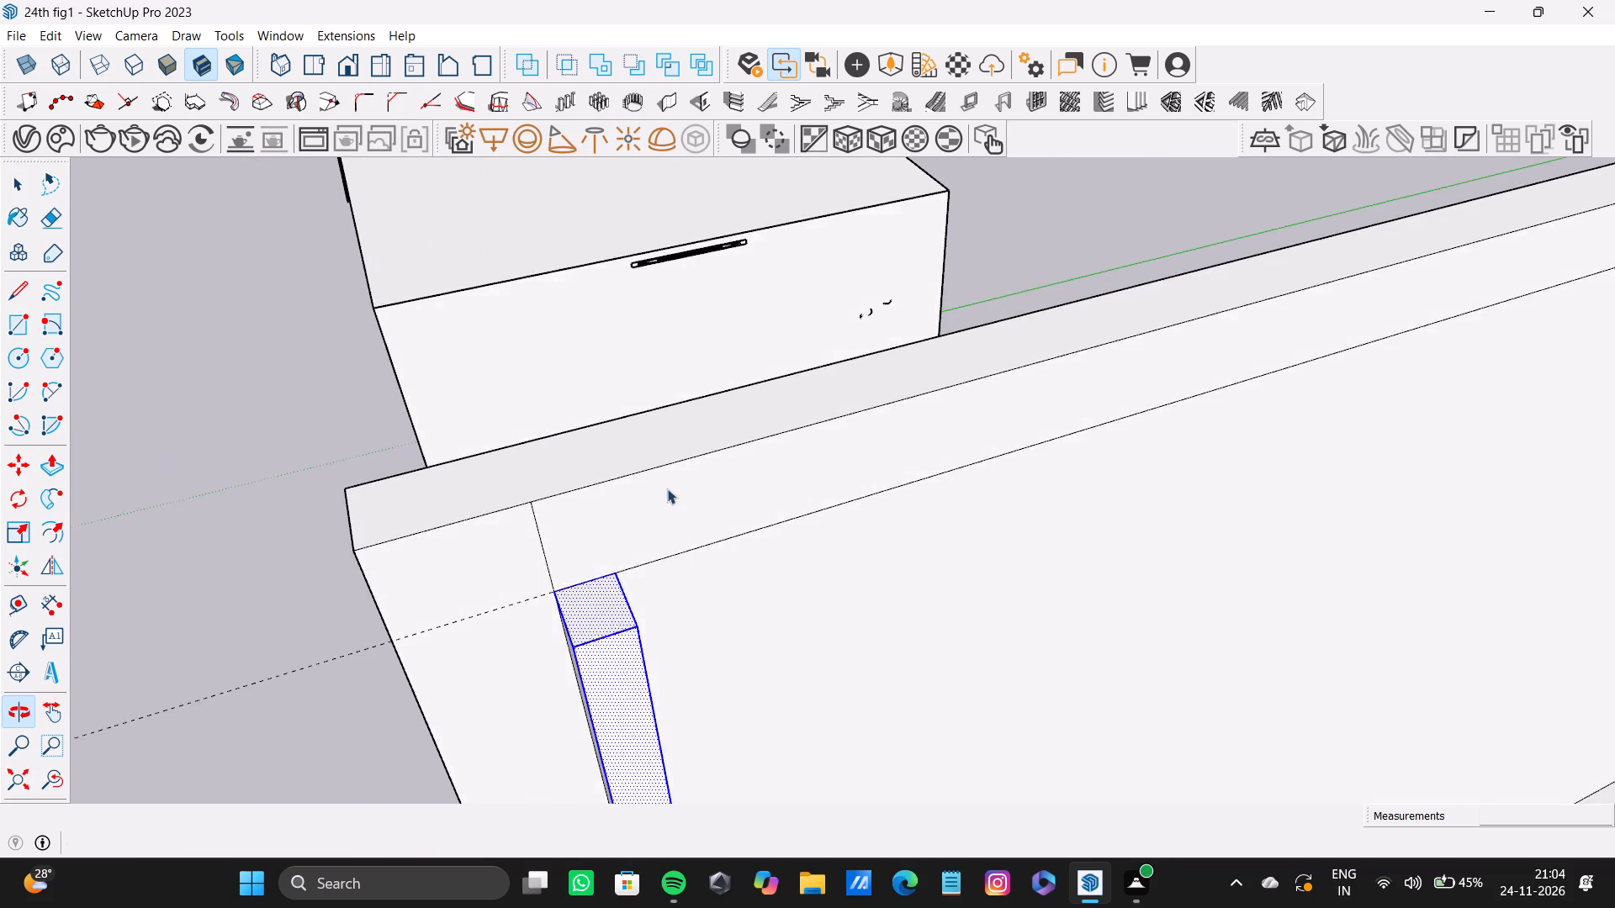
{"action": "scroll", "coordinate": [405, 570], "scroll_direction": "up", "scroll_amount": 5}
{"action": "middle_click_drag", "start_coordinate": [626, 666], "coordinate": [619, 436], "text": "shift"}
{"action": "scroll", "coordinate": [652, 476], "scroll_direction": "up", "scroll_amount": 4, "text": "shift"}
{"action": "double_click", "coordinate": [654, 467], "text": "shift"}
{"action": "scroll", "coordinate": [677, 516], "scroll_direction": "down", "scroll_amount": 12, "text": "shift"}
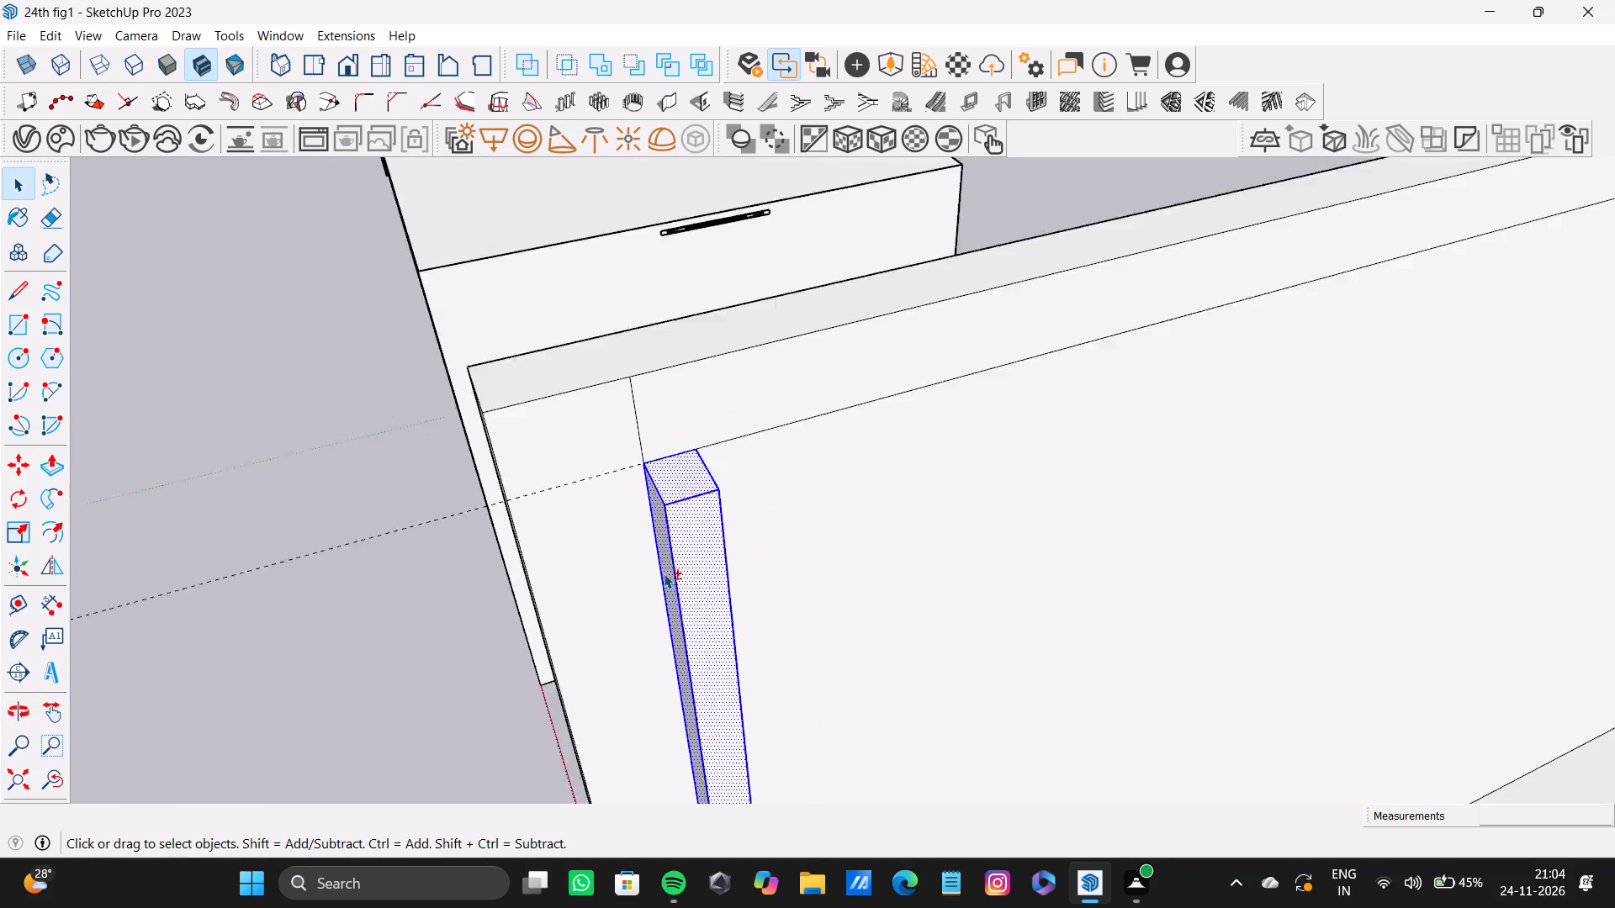
Examine the foot of the vertical strip where it meets the floor panel.
{"action": "scroll", "coordinate": [664, 573], "scroll_direction": "down", "scroll_amount": 2, "text": "shift"}
{"action": "middle_click_drag", "start_coordinate": [702, 602], "coordinate": [418, 240], "text": "shift"}
{"action": "scroll", "coordinate": [544, 420], "scroll_direction": "down", "scroll_amount": 8, "text": "shift"}
{"action": "middle_click_drag", "start_coordinate": [542, 430], "coordinate": [526, 339], "text": "shift"}
{"action": "scroll", "coordinate": [648, 681], "scroll_direction": "up", "scroll_amount": 8}
{"action": "middle_click_drag", "start_coordinate": [489, 639], "coordinate": [119, 487]}
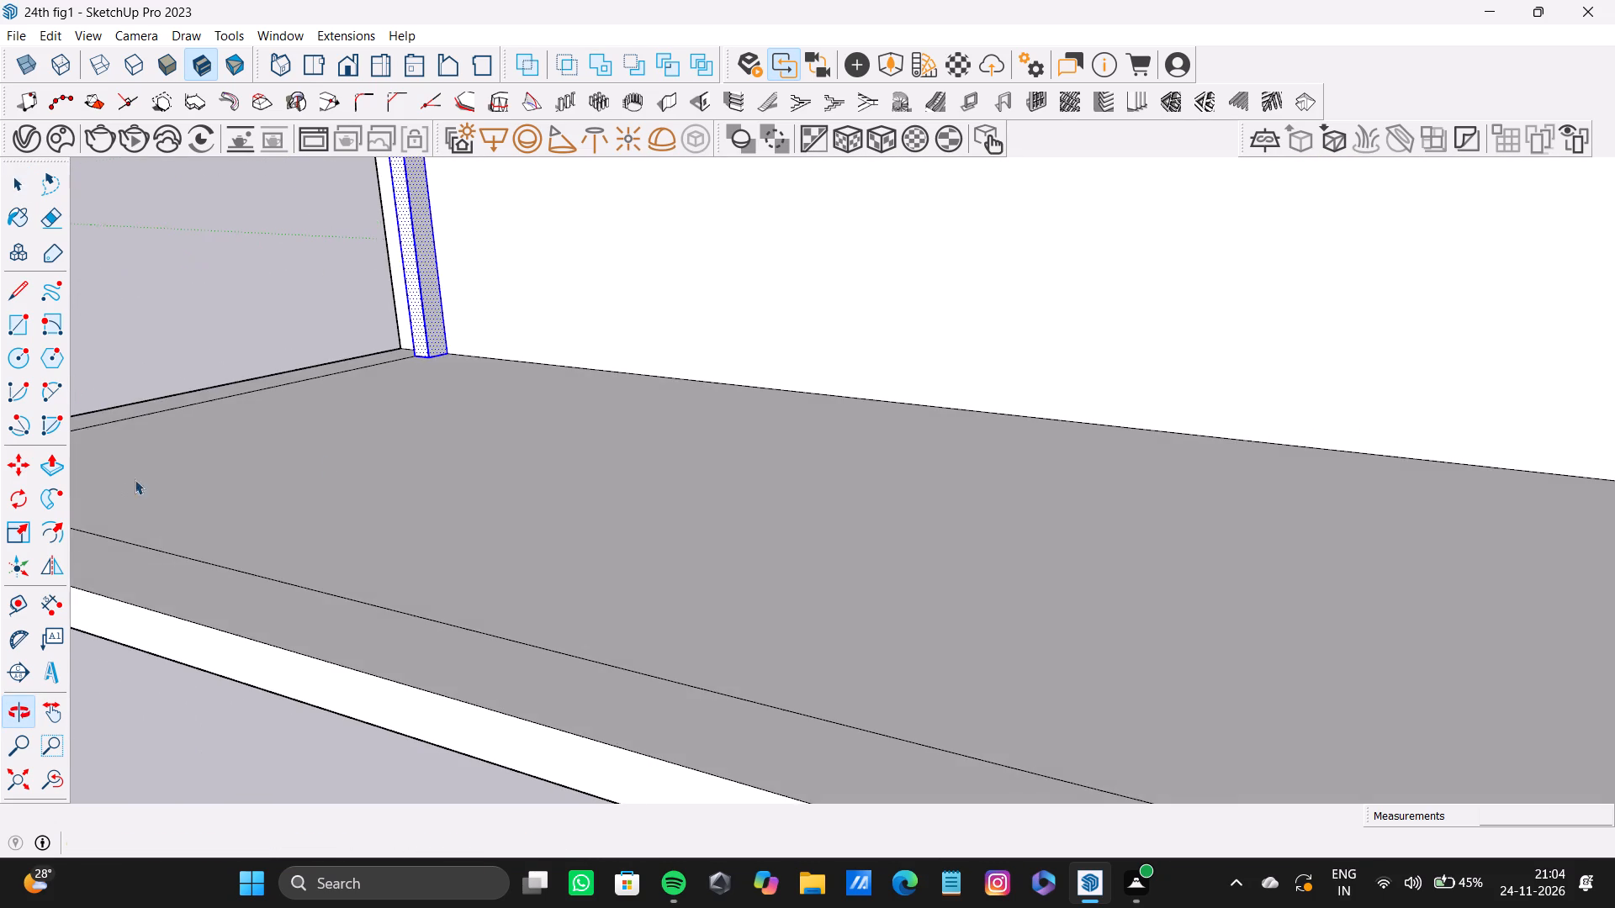
{"action": "middle_click_drag", "start_coordinate": [484, 284], "coordinate": [592, 456], "text": "shift"}
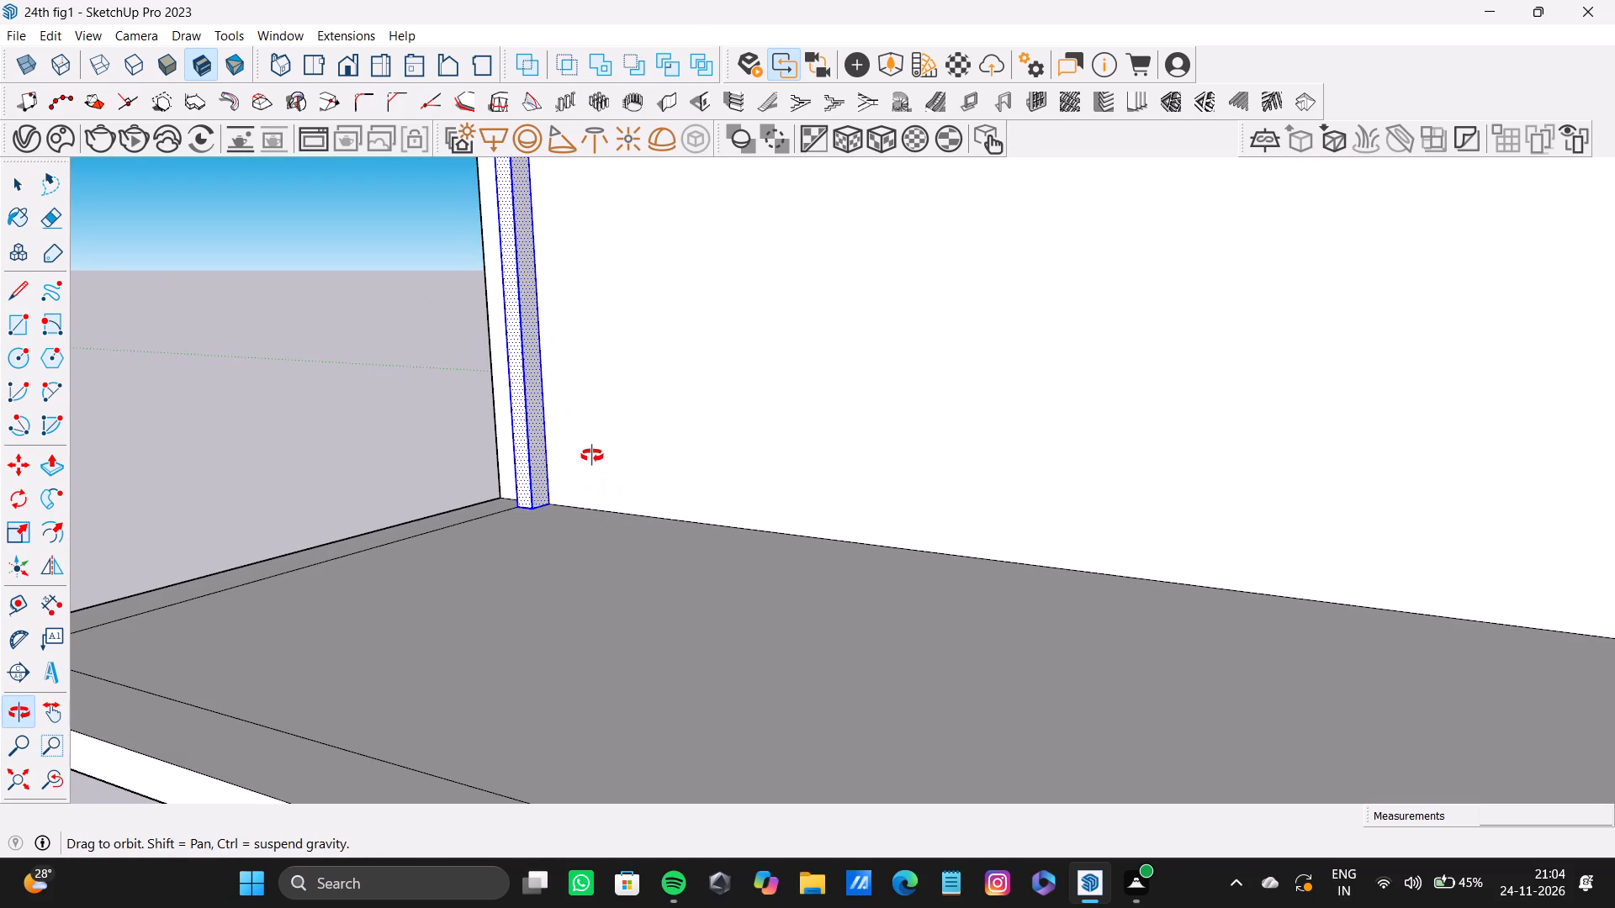
{"action": "middle_click_drag", "start_coordinate": [592, 456], "coordinate": [597, 472], "text": "shift"}
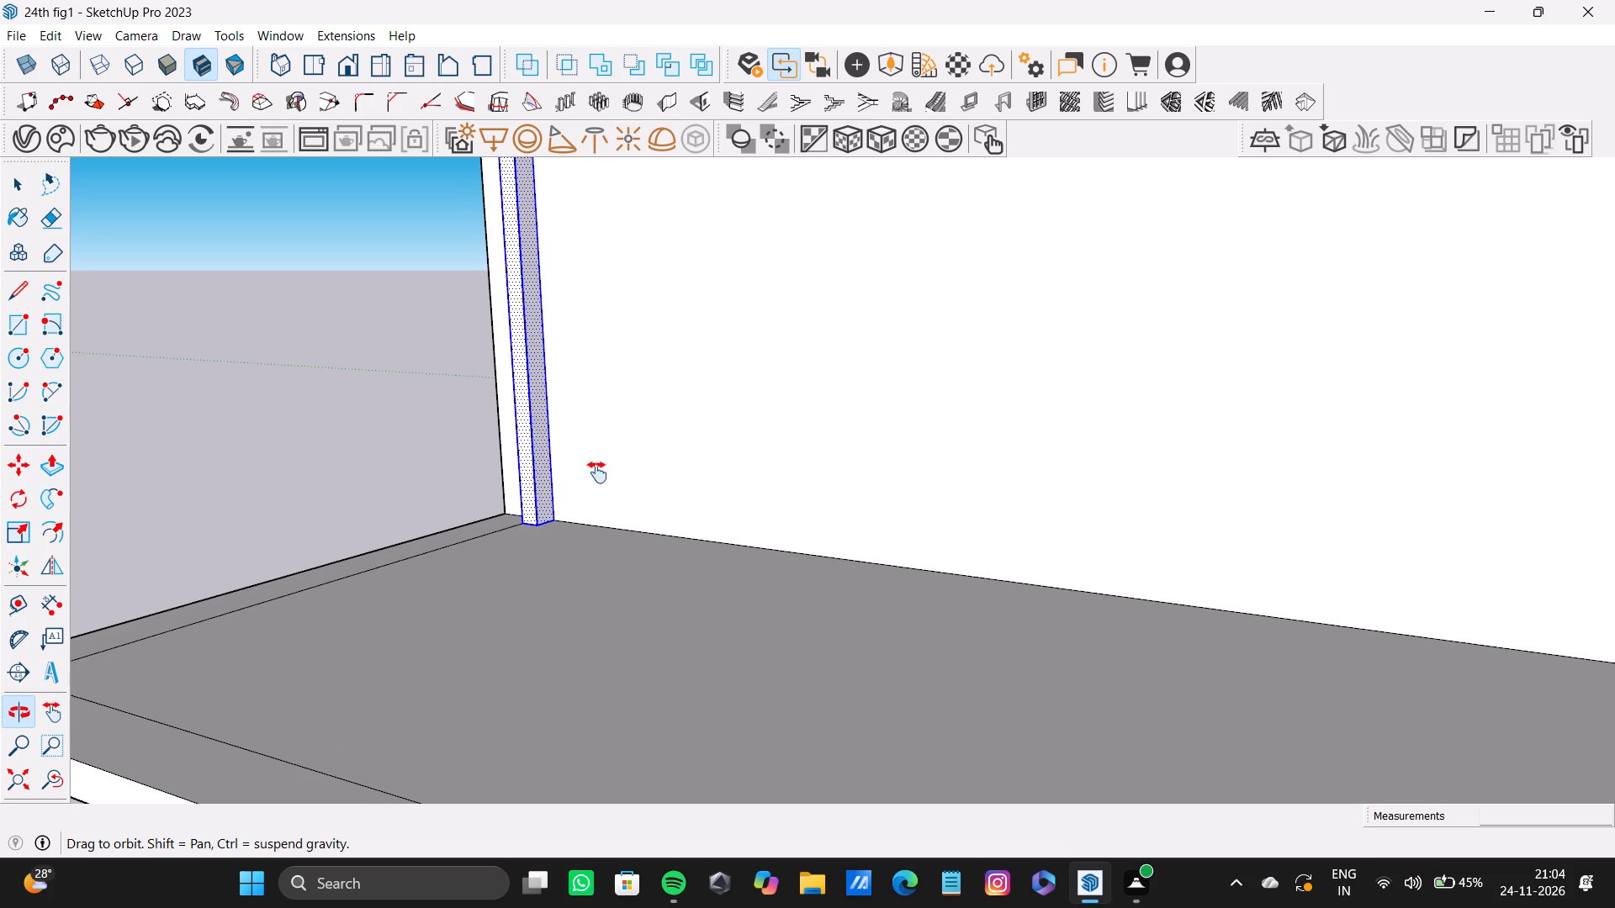
{"action": "middle_click_drag", "start_coordinate": [597, 472], "coordinate": [634, 485], "text": "shift"}
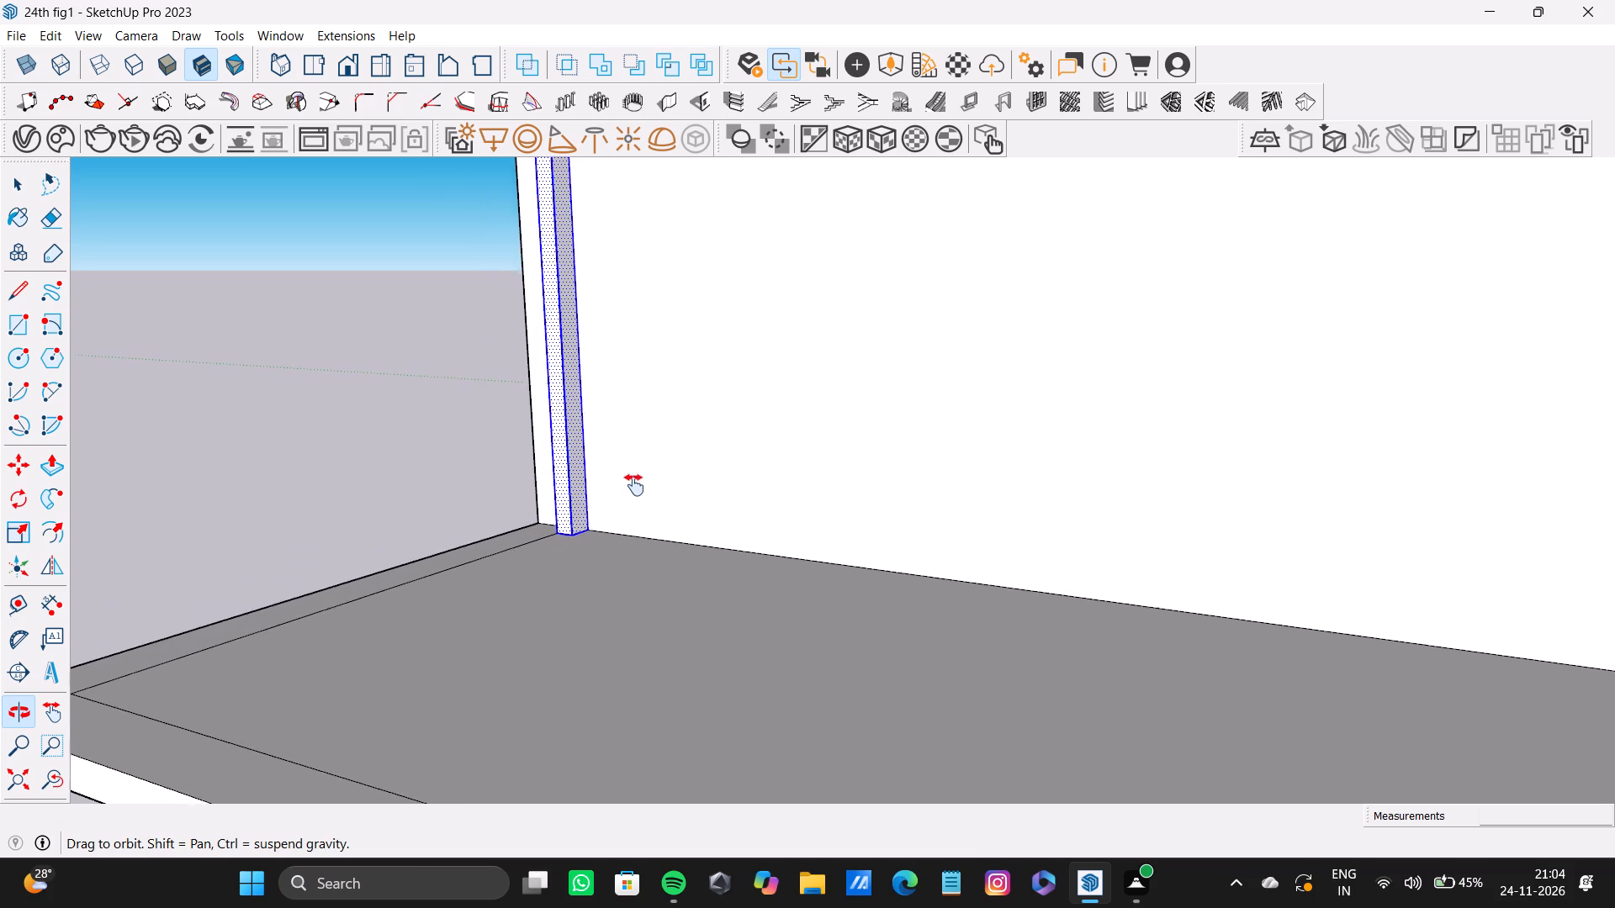
{"action": "middle_click_drag", "start_coordinate": [634, 485], "coordinate": [635, 489], "text": "shift"}
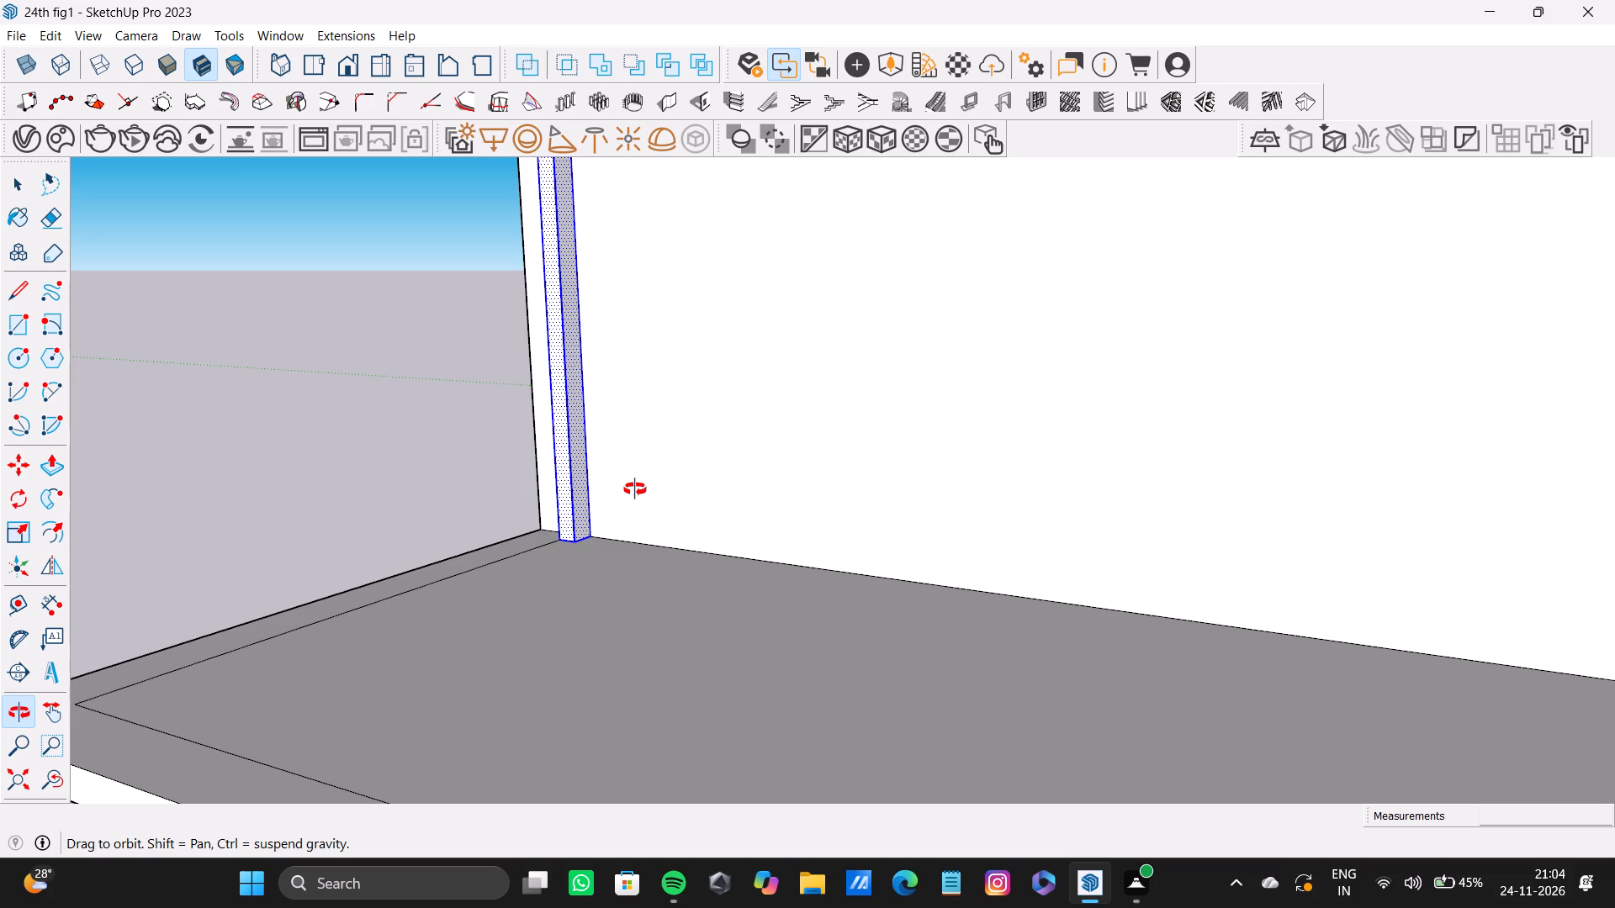
{"action": "middle_click_drag", "start_coordinate": [635, 489], "coordinate": [635, 490], "text": "shift"}
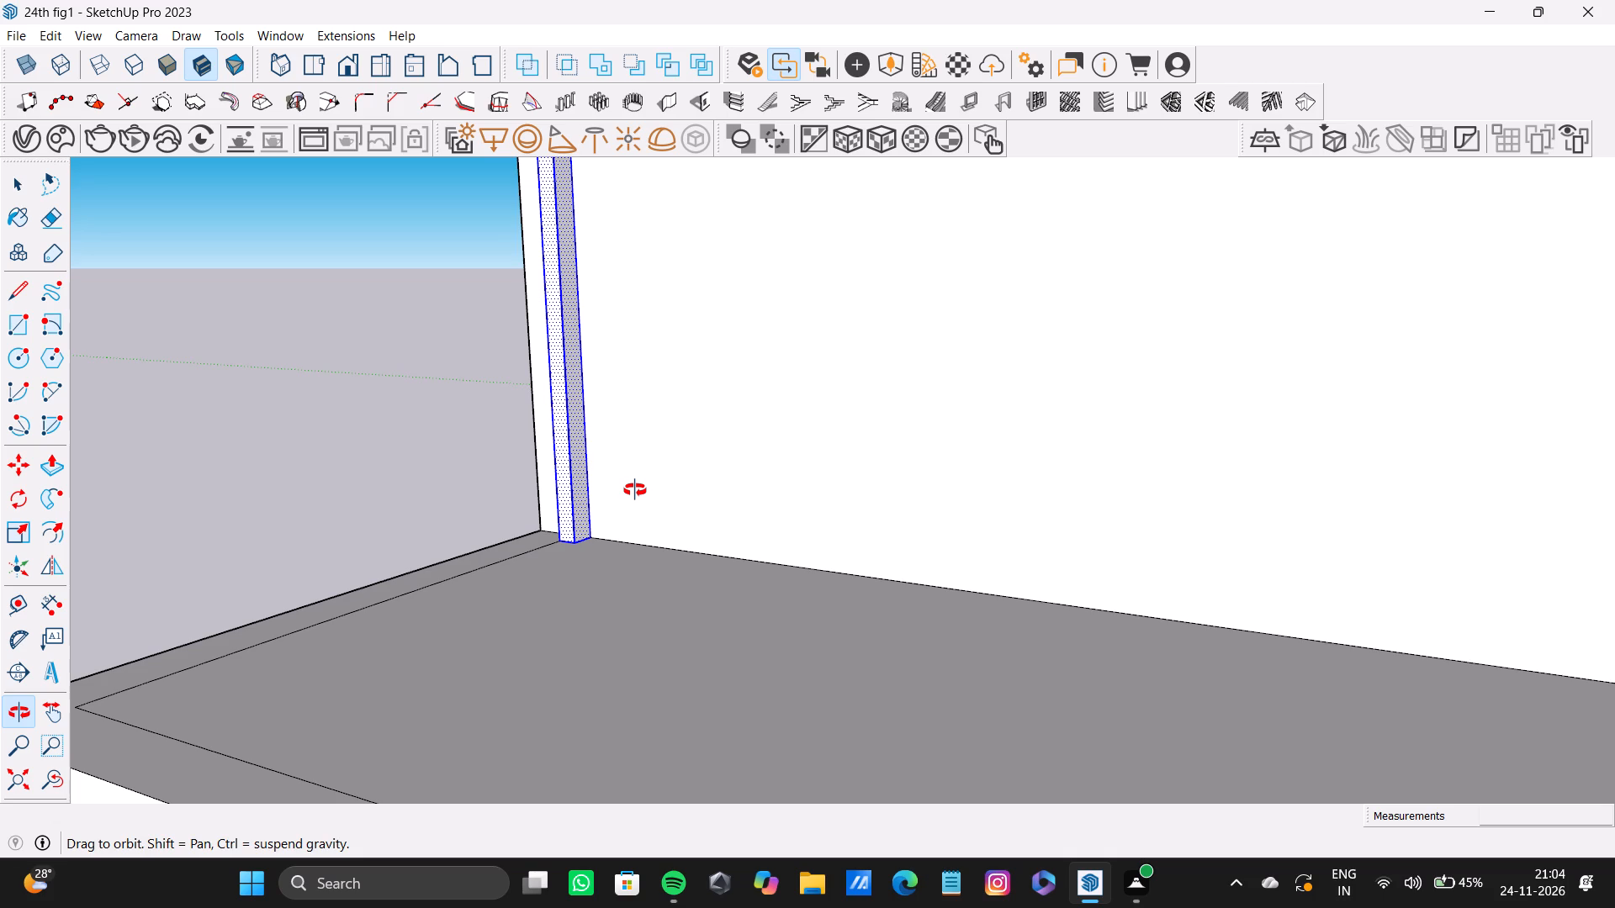
{"action": "middle_click_drag", "start_coordinate": [635, 490], "coordinate": [612, 489], "text": "shift"}
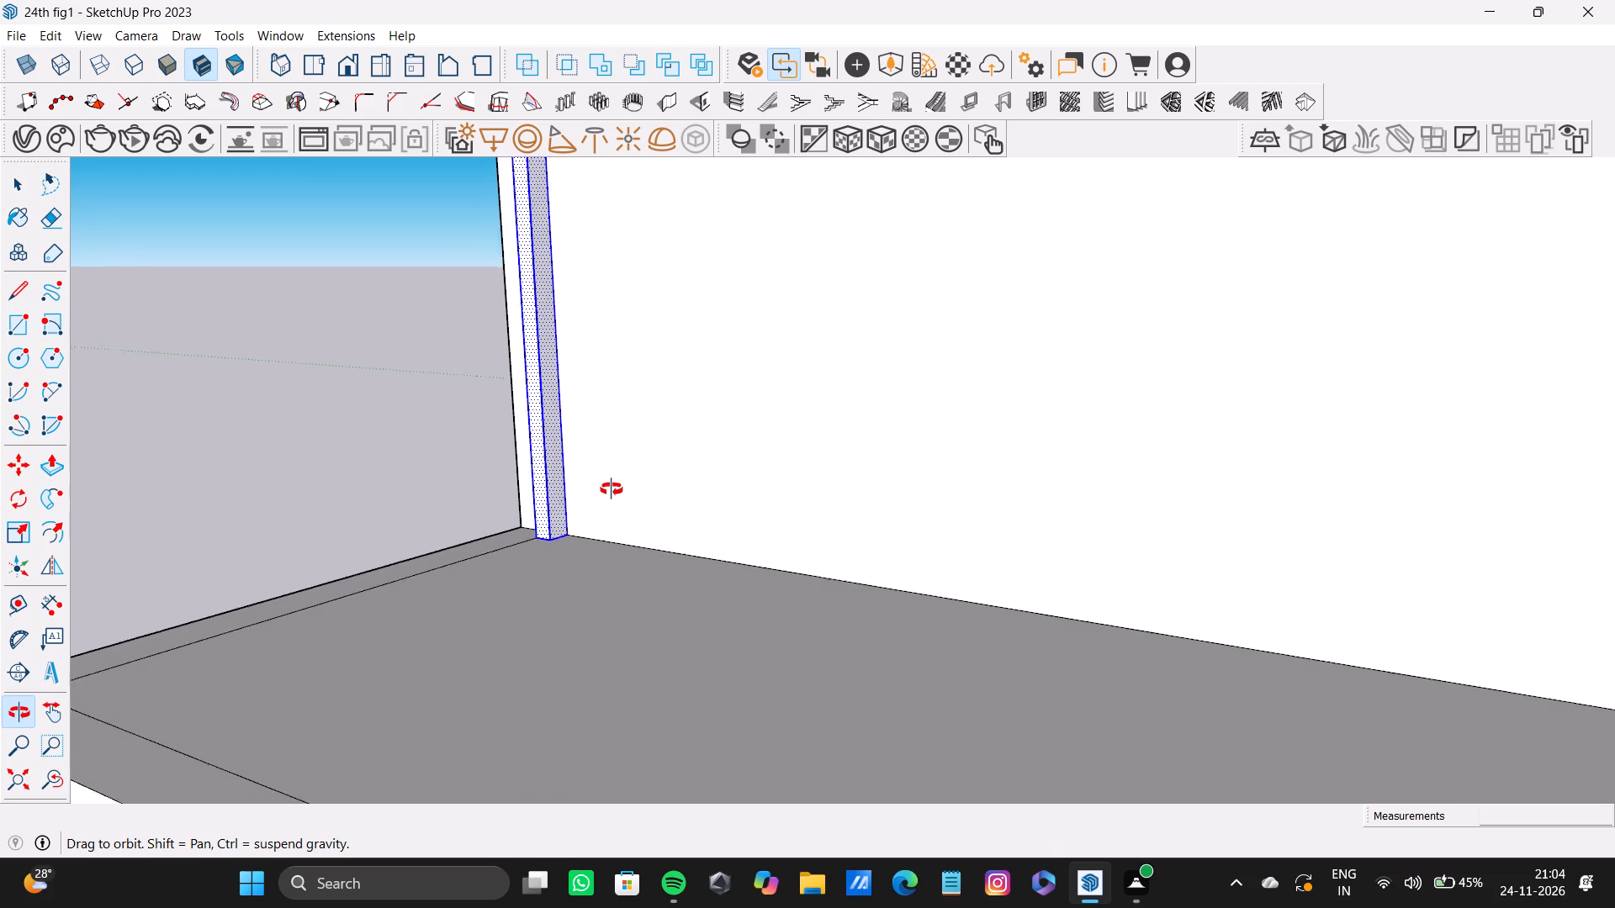
{"action": "middle_click_drag", "start_coordinate": [612, 489], "coordinate": [609, 484], "text": "shift"}
Push the vertical strip's front face back toward the wall by about 1 9/16".
{"action": "scroll", "coordinate": [617, 437], "scroll_direction": "down", "scroll_amount": 8}
{"action": "middle_click_drag", "start_coordinate": [585, 407], "coordinate": [628, 518], "text": "shift"}
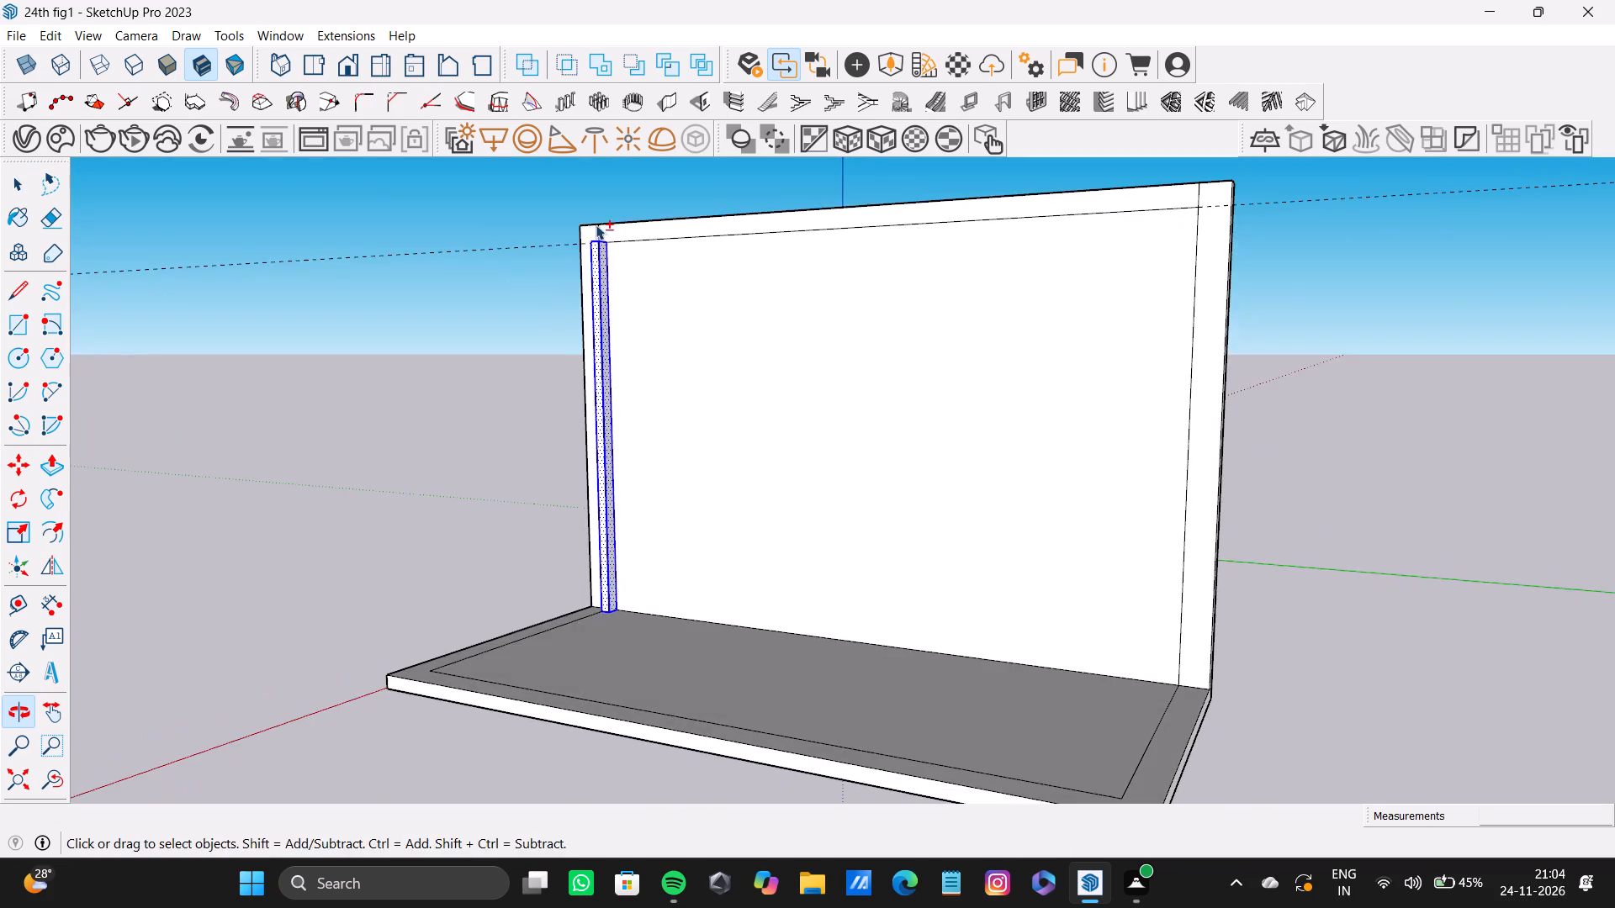
{"action": "middle_click_drag", "start_coordinate": [598, 222], "coordinate": [619, 446], "text": "shift"}
{"action": "scroll", "coordinate": [618, 451], "scroll_direction": "up", "scroll_amount": 10}
{"action": "middle_click_drag", "start_coordinate": [612, 462], "coordinate": [639, 570]}
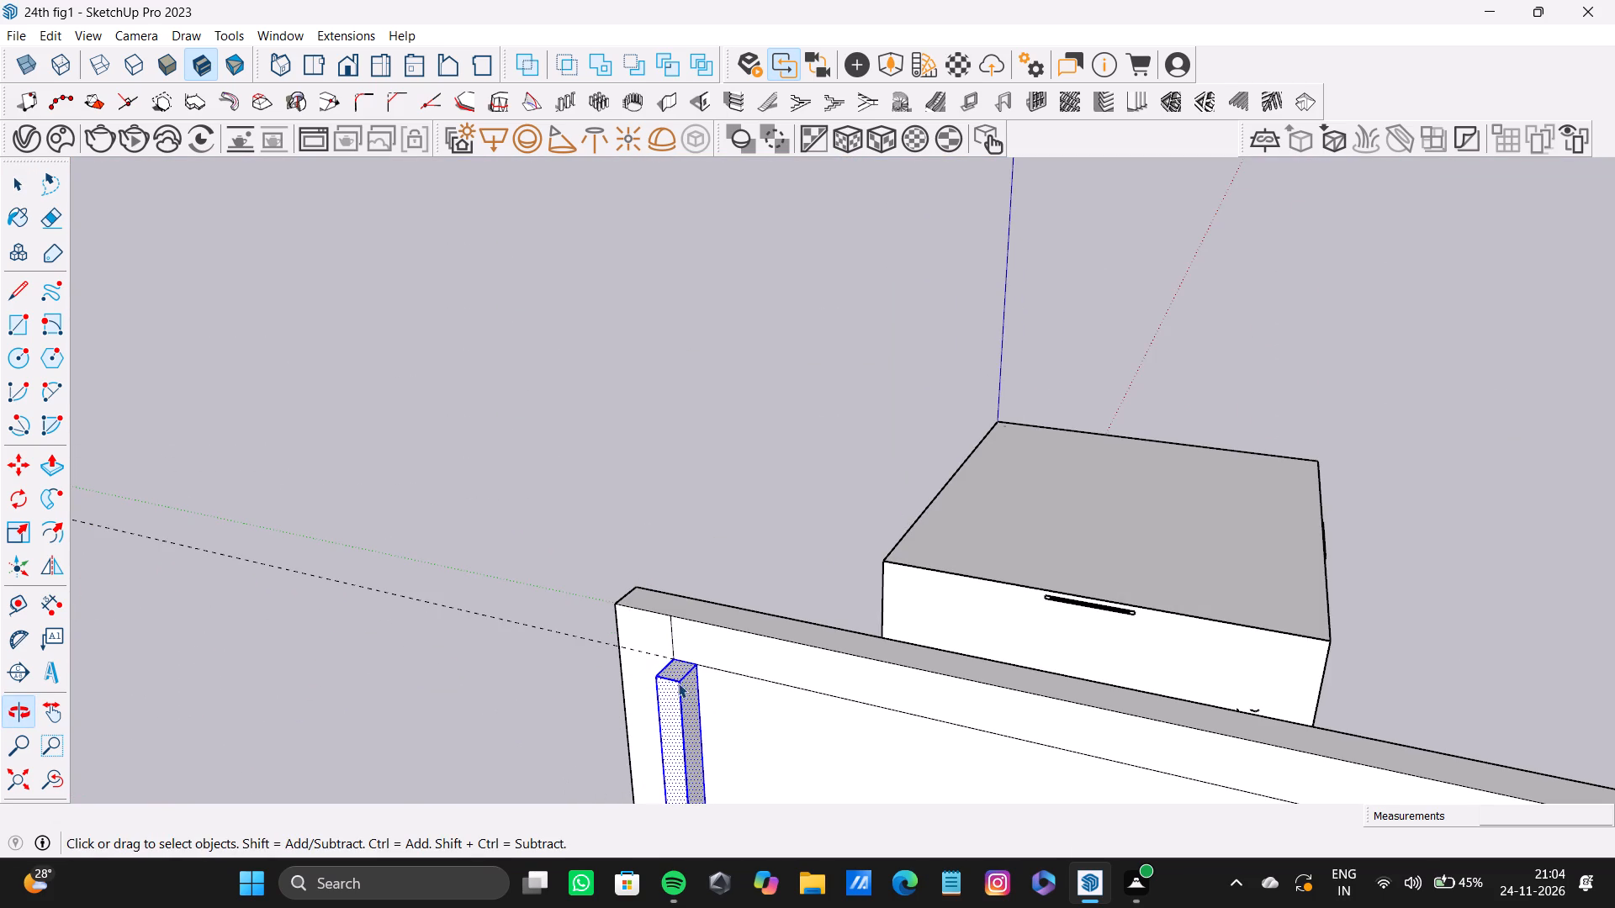
{"action": "key", "text": "space"}
{"action": "left_click", "coordinate": [674, 681]}
{"action": "left_click", "coordinate": [670, 688]}
{"action": "key", "text": "p"}
{"action": "left_click_drag", "start_coordinate": [663, 702], "coordinate": [665, 693]}
{"action": "left_click_drag", "start_coordinate": [667, 691], "coordinate": [670, 683]}
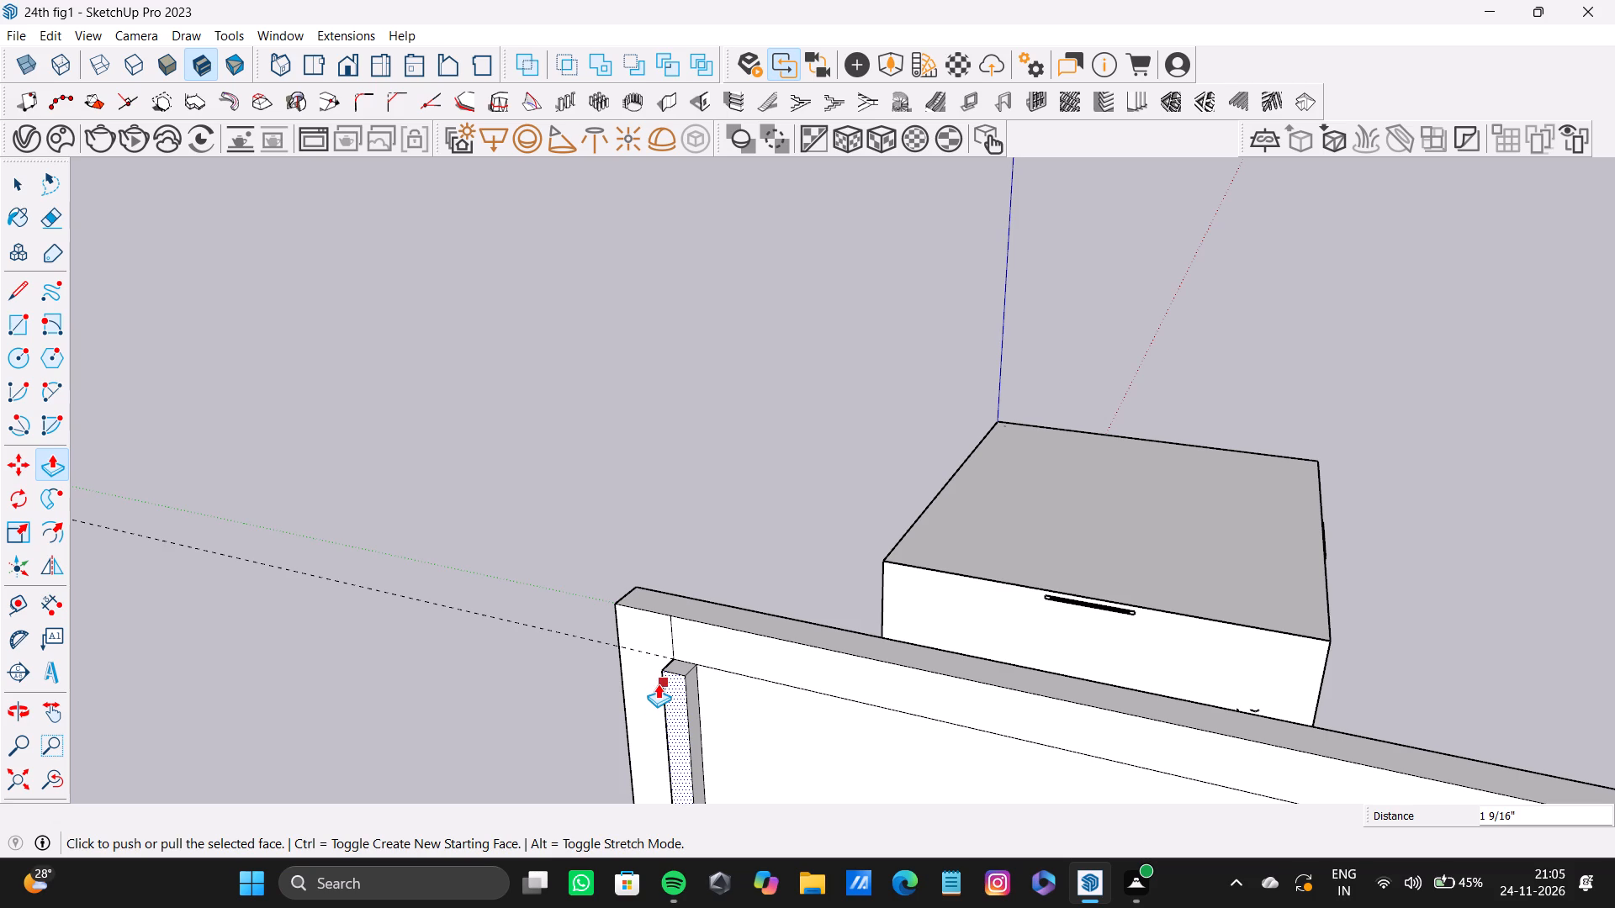
{"action": "key", "text": "space"}
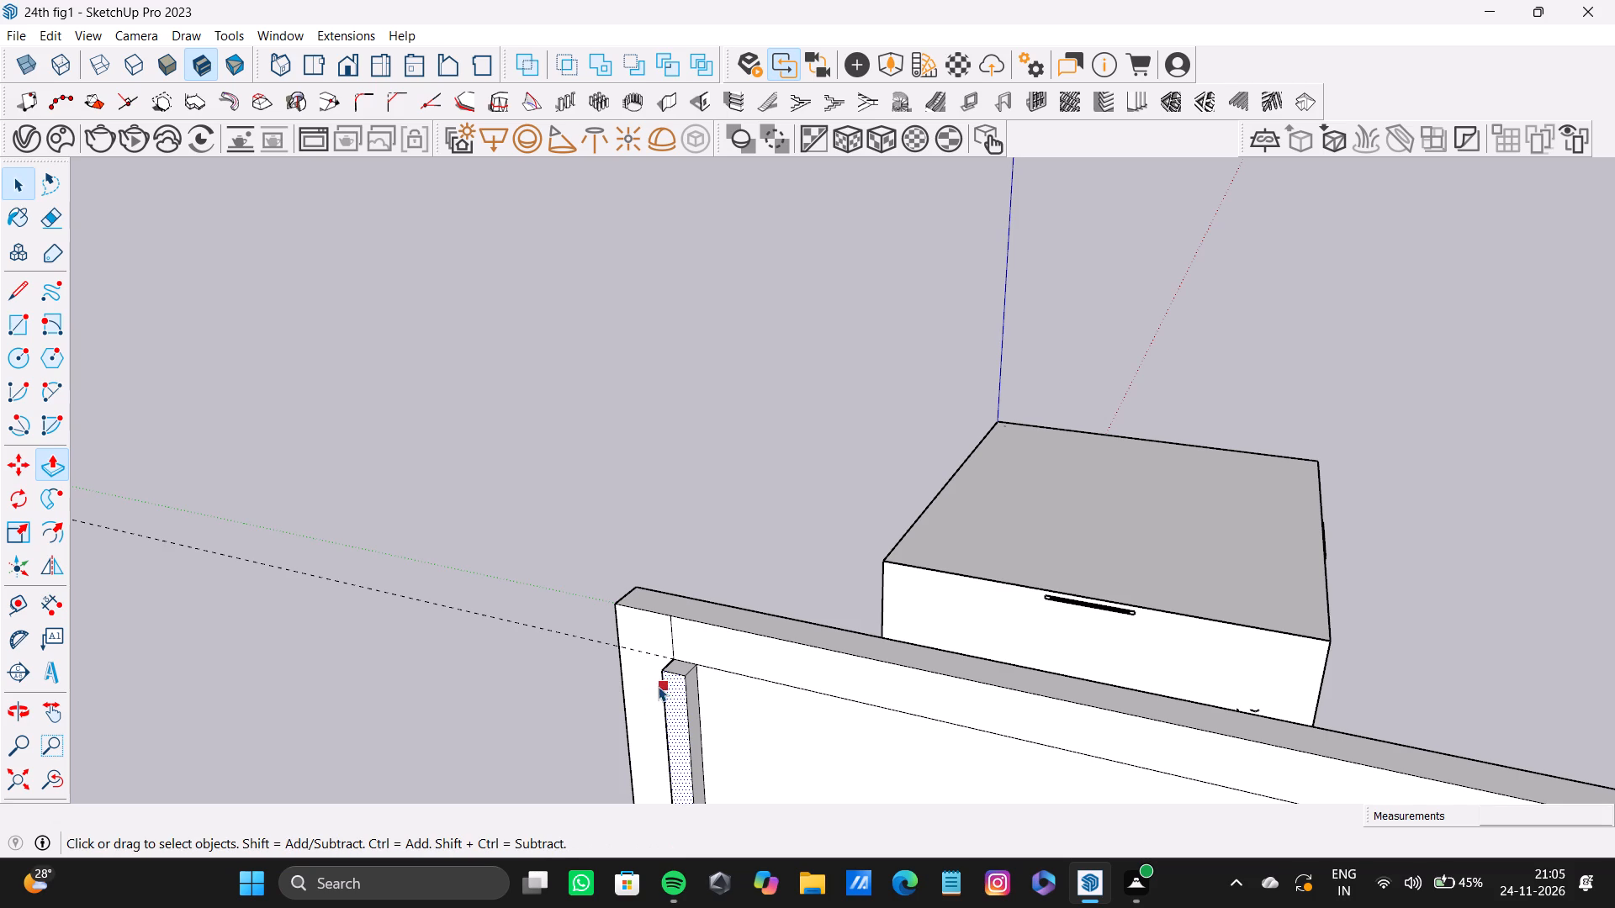
Copy all faces of the vertical strip about 18' 4" along the wall to the border line at its opposite end.
{"action": "scroll", "coordinate": [713, 709], "scroll_direction": "down", "scroll_amount": 9}
{"action": "middle_click_drag", "start_coordinate": [679, 653], "coordinate": [645, 503], "text": "shift"}
{"action": "scroll", "coordinate": [658, 515], "scroll_direction": "up", "scroll_amount": 12}
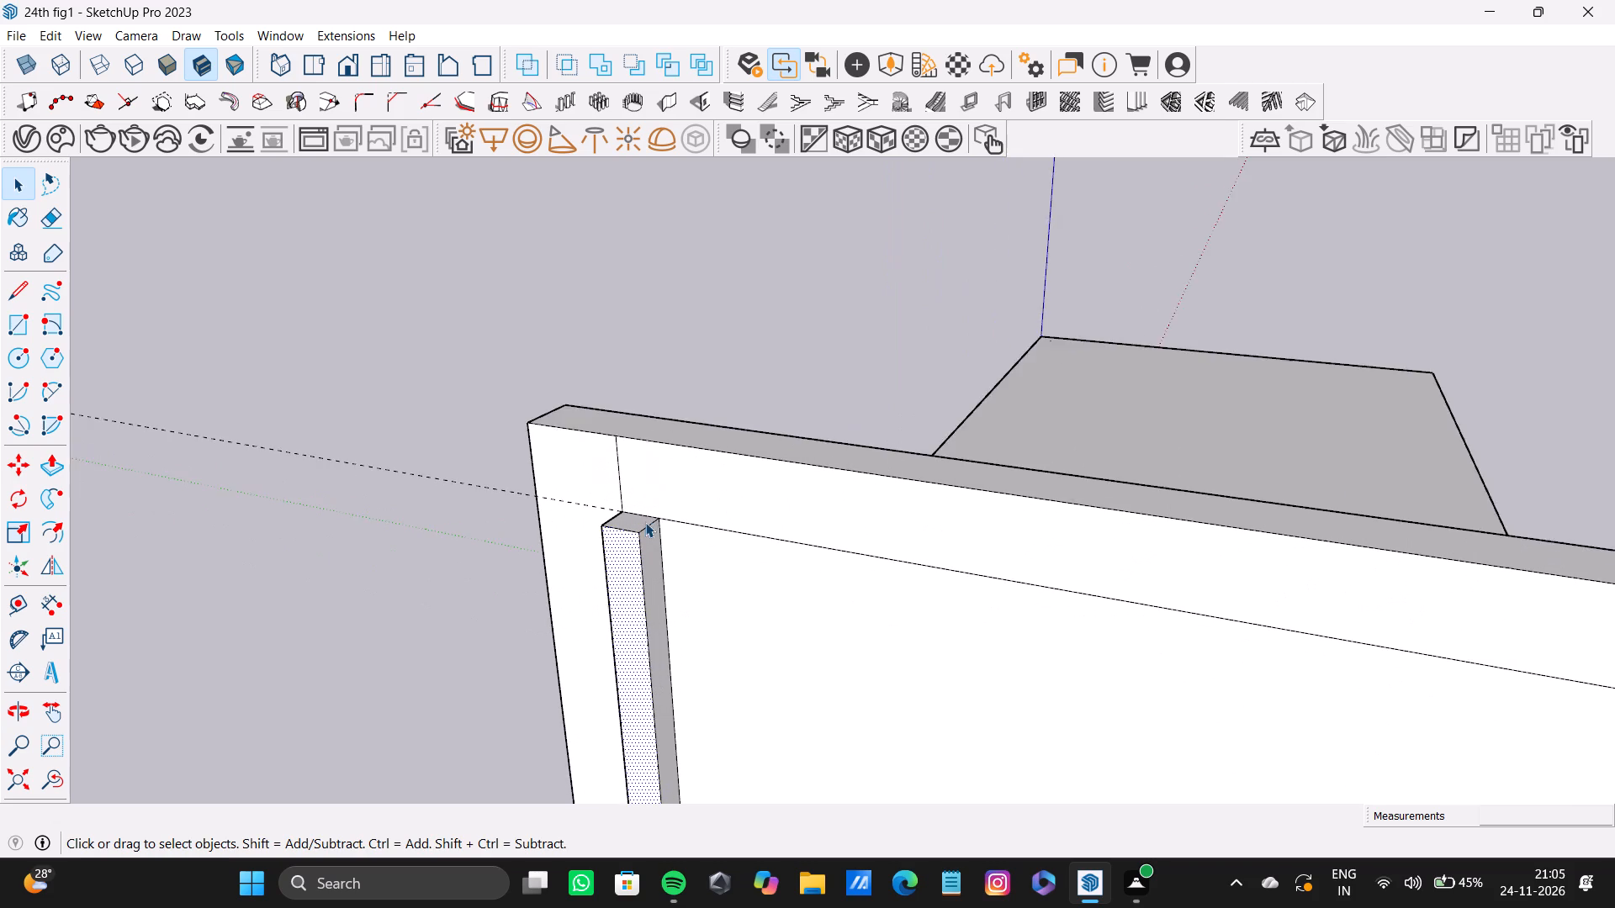
{"action": "scroll", "coordinate": [645, 522], "scroll_direction": "up", "scroll_amount": 5}
{"action": "double_click", "coordinate": [649, 540], "text": "shift"}
{"action": "double_click", "coordinate": [624, 527], "text": "shift"}
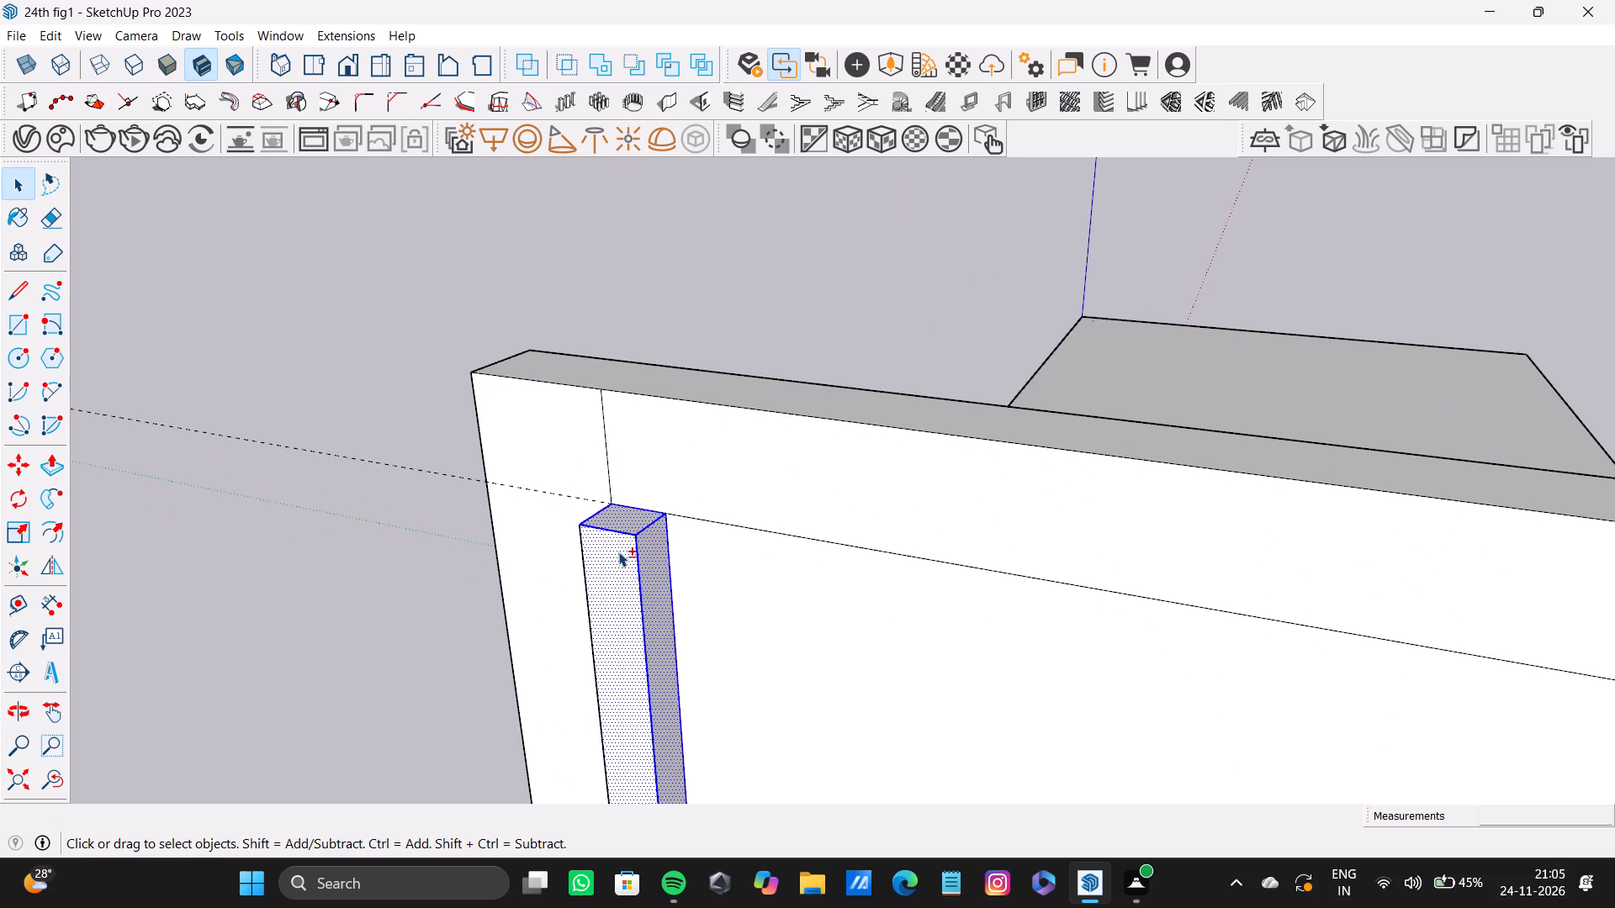
{"action": "double_click", "coordinate": [618, 552], "text": "shift"}
{"action": "double_click", "coordinate": [618, 557], "text": "shift"}
{"action": "middle_click_drag", "start_coordinate": [597, 553], "coordinate": [972, 610]}
{"action": "scroll", "coordinate": [972, 610], "scroll_direction": "up", "scroll_amount": 4}
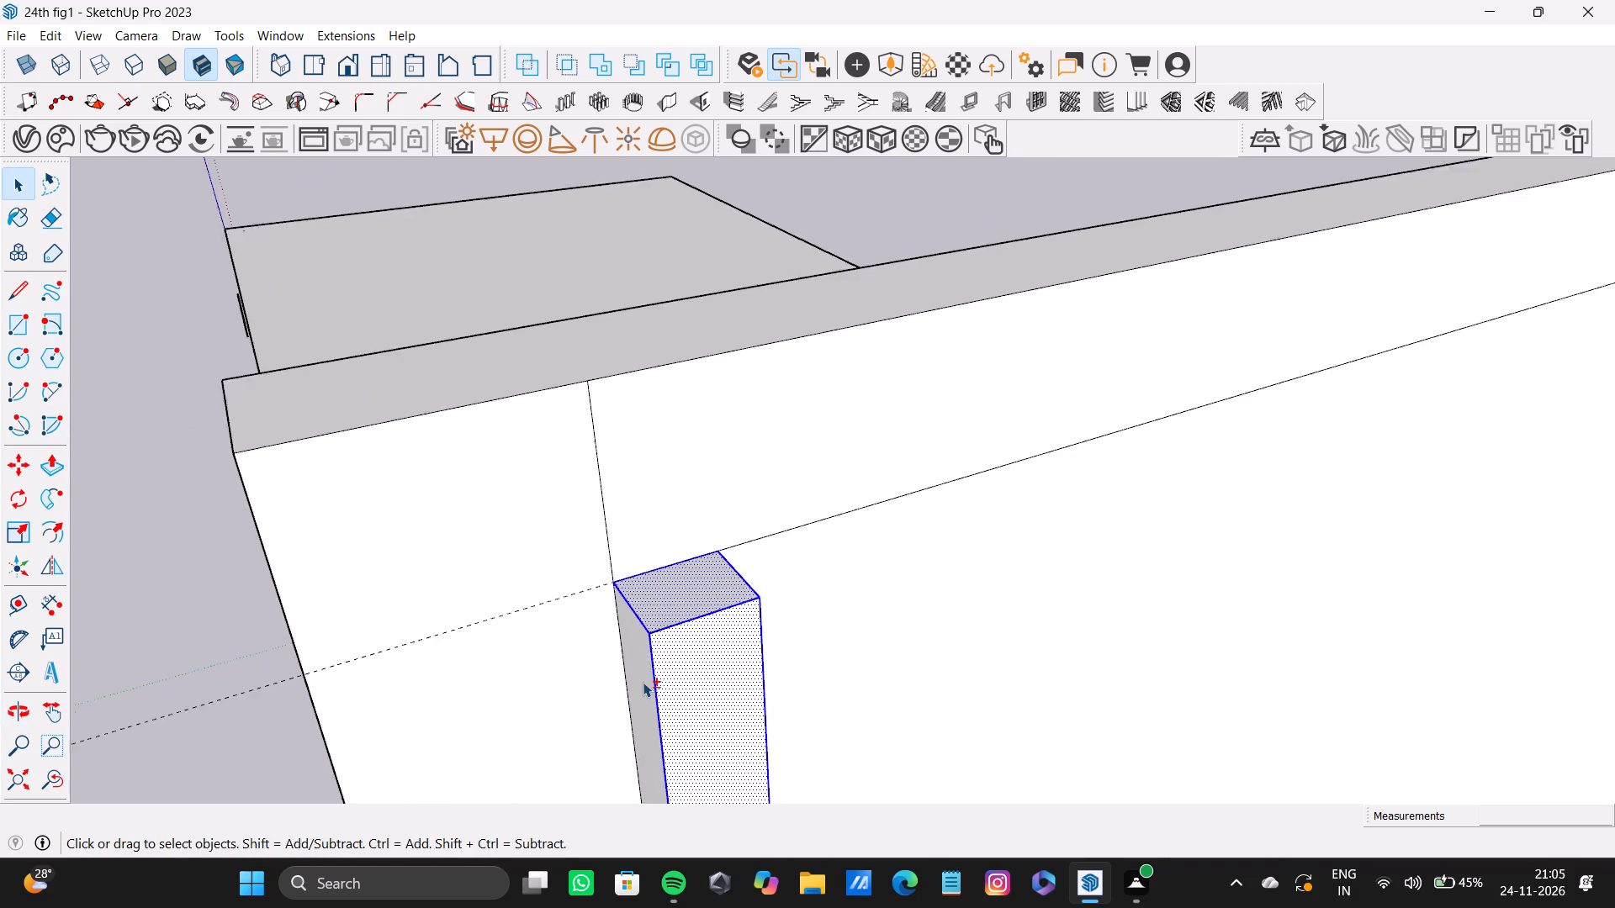
{"action": "scroll", "coordinate": [643, 682], "scroll_direction": "up", "scroll_amount": 1}
{"action": "middle_click_drag", "start_coordinate": [643, 654], "coordinate": [657, 611], "text": "shift"}
{"action": "double_click", "coordinate": [646, 595], "text": "shift"}
{"action": "key", "text": "m"}
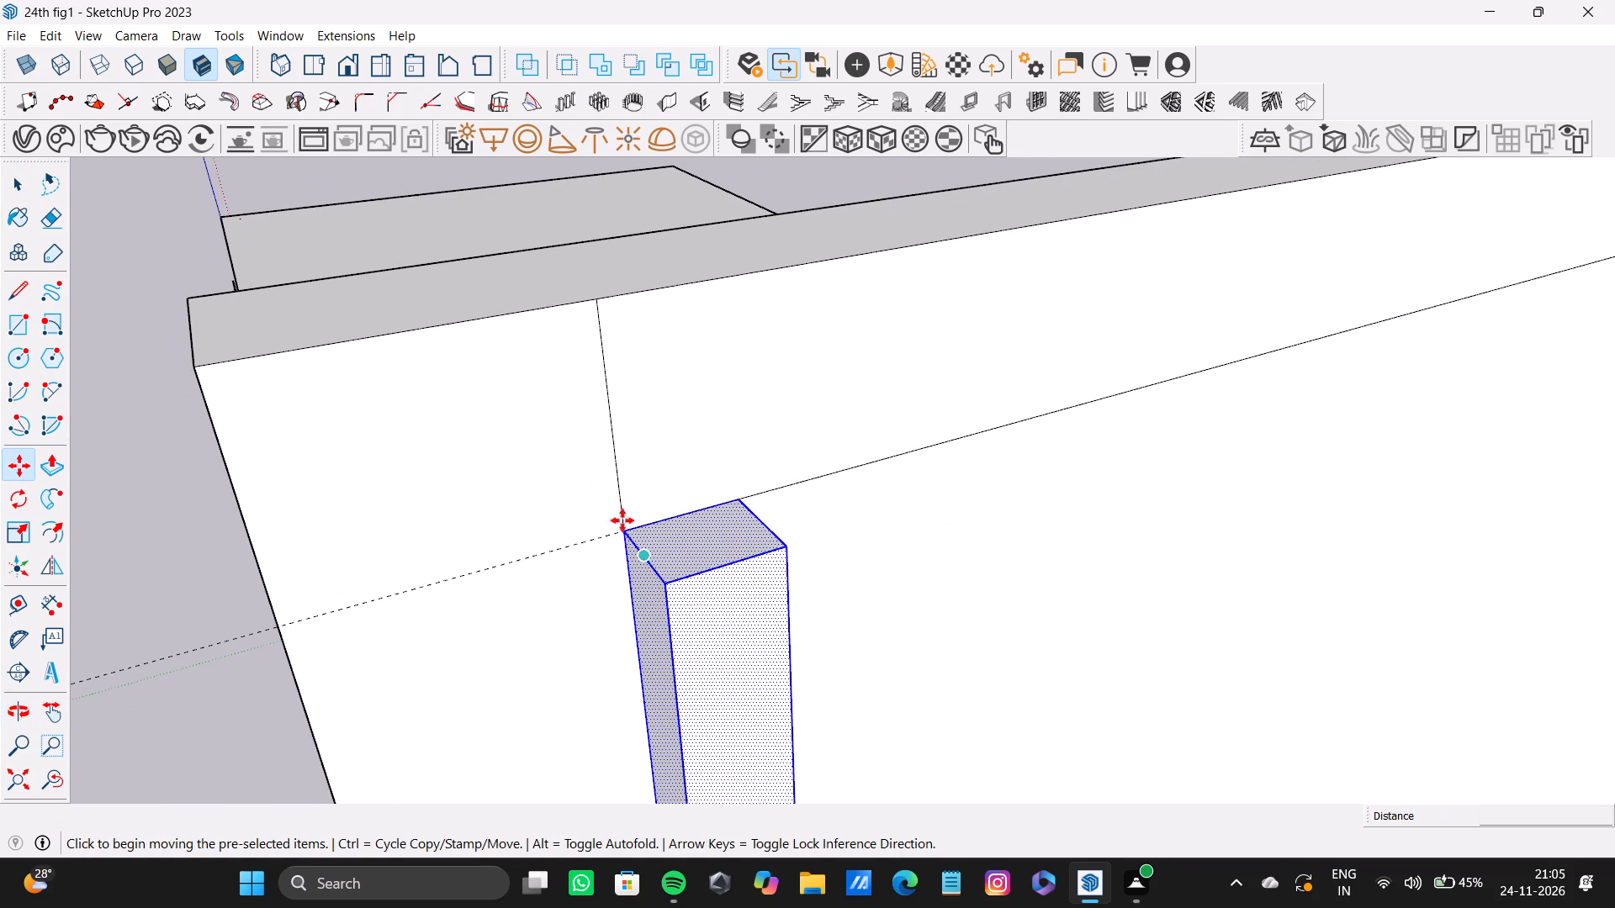
{"action": "left_click", "coordinate": [627, 531], "text": "ctrl"}
{"action": "scroll", "coordinate": [845, 519], "scroll_direction": "down", "scroll_amount": 18}
{"action": "middle_click_drag", "start_coordinate": [1072, 491], "coordinate": [811, 464], "text": "shift"}
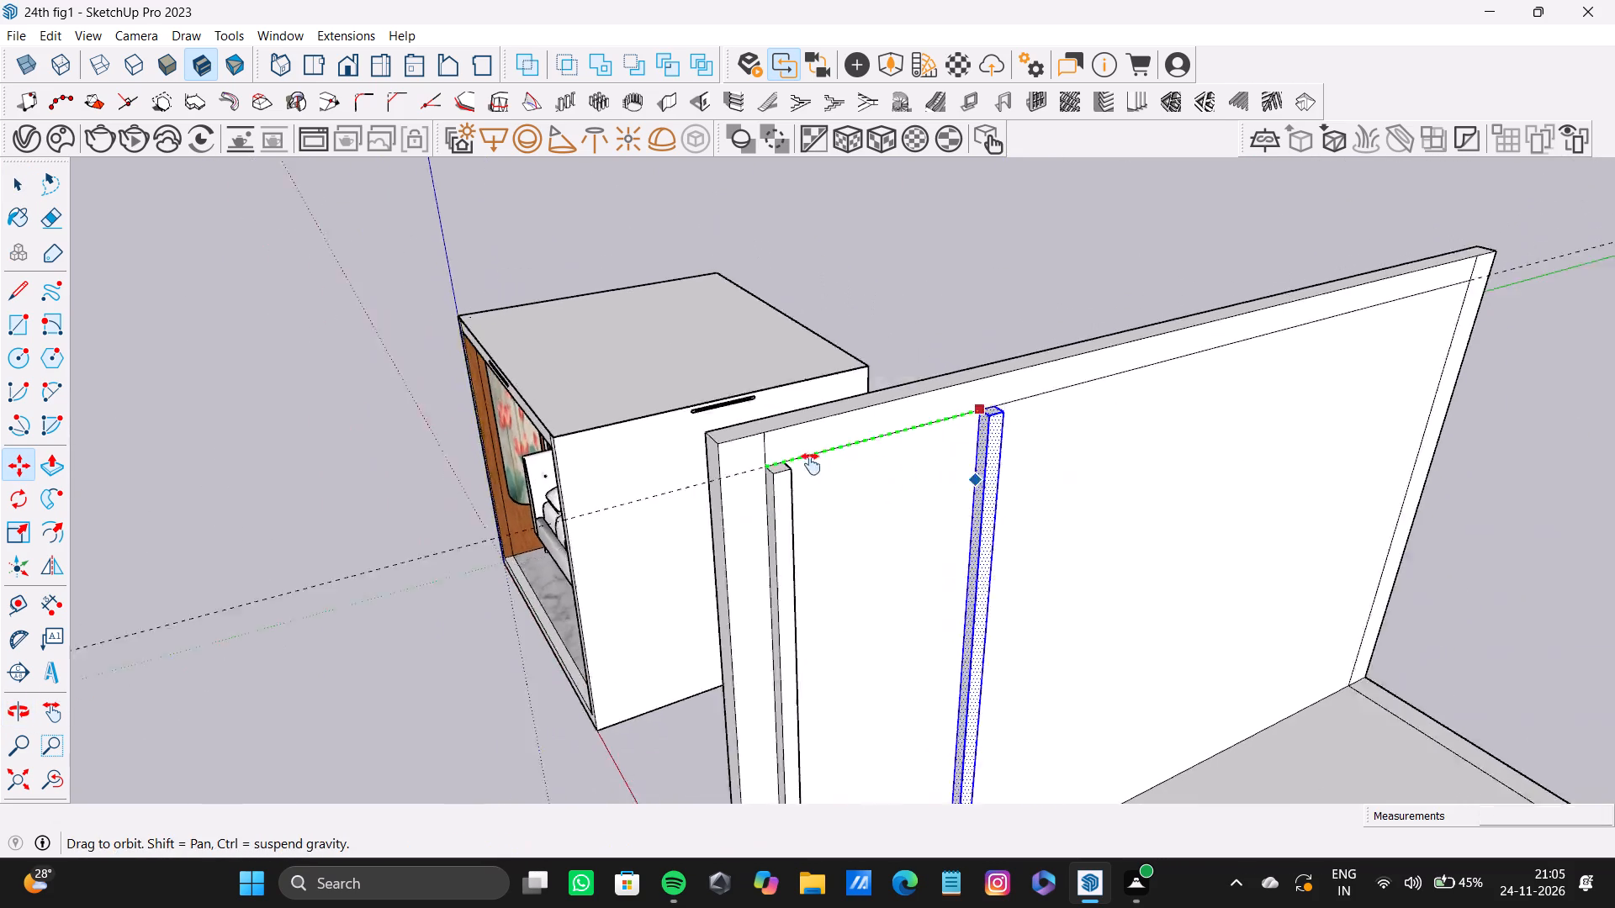
{"action": "middle_click_drag", "start_coordinate": [811, 464], "coordinate": [356, 416], "text": "shift"}
{"action": "left_click", "coordinate": [1046, 263]}
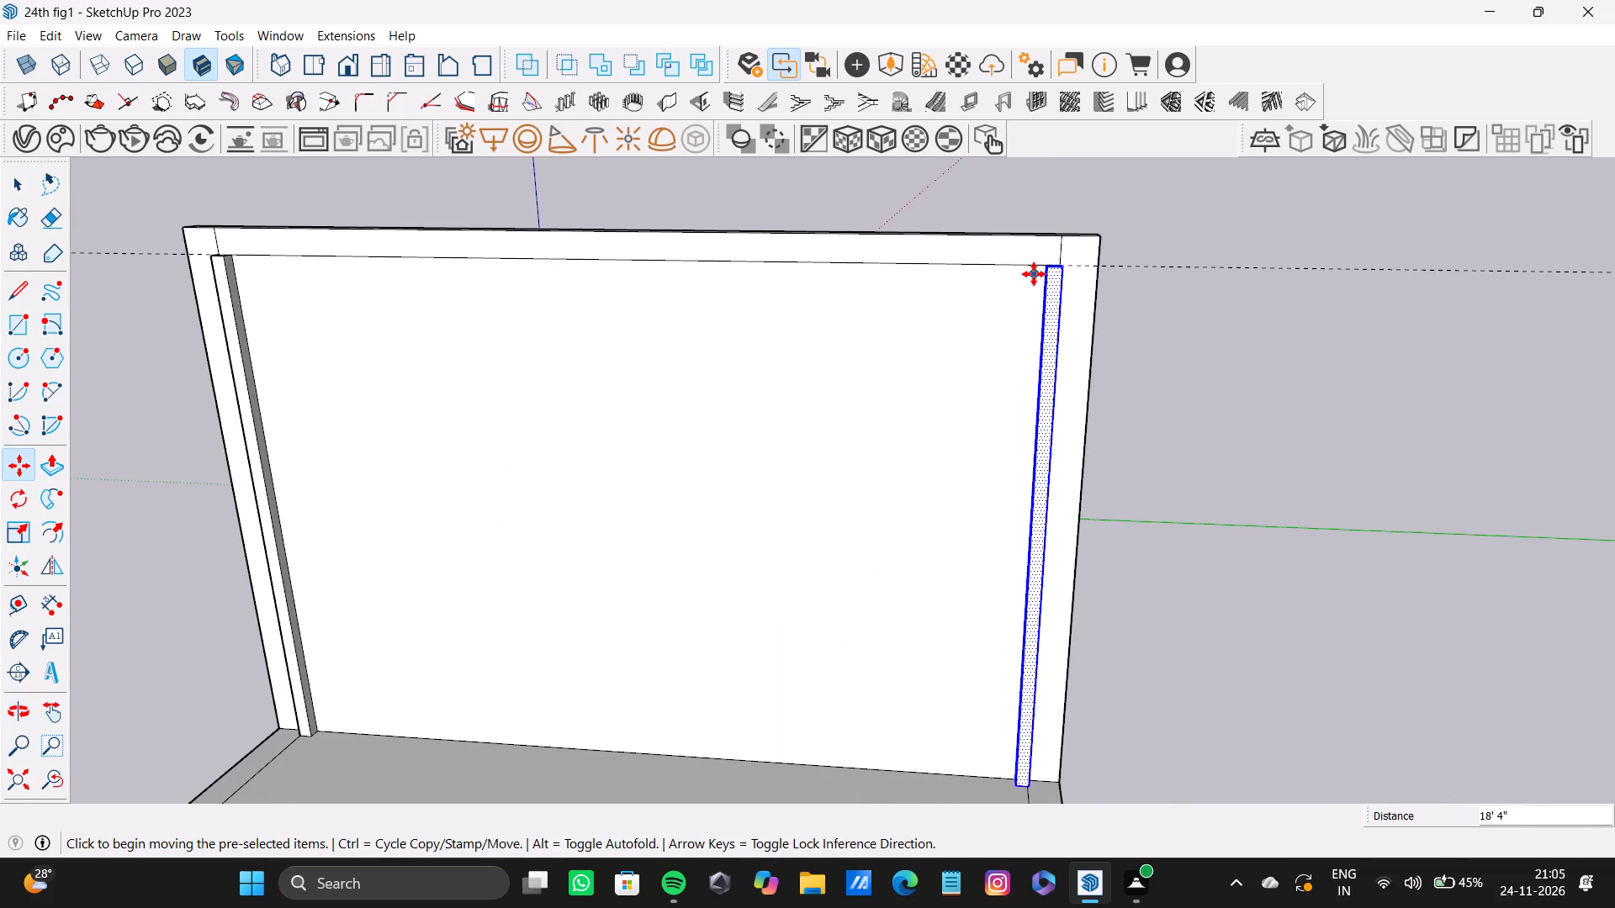
Divide the strip's copy distance by 30 to fill the wall between the border lines with evenly spaced strips.
{"action": "key", "text": "slash"}
{"action": "key", "text": "3"}
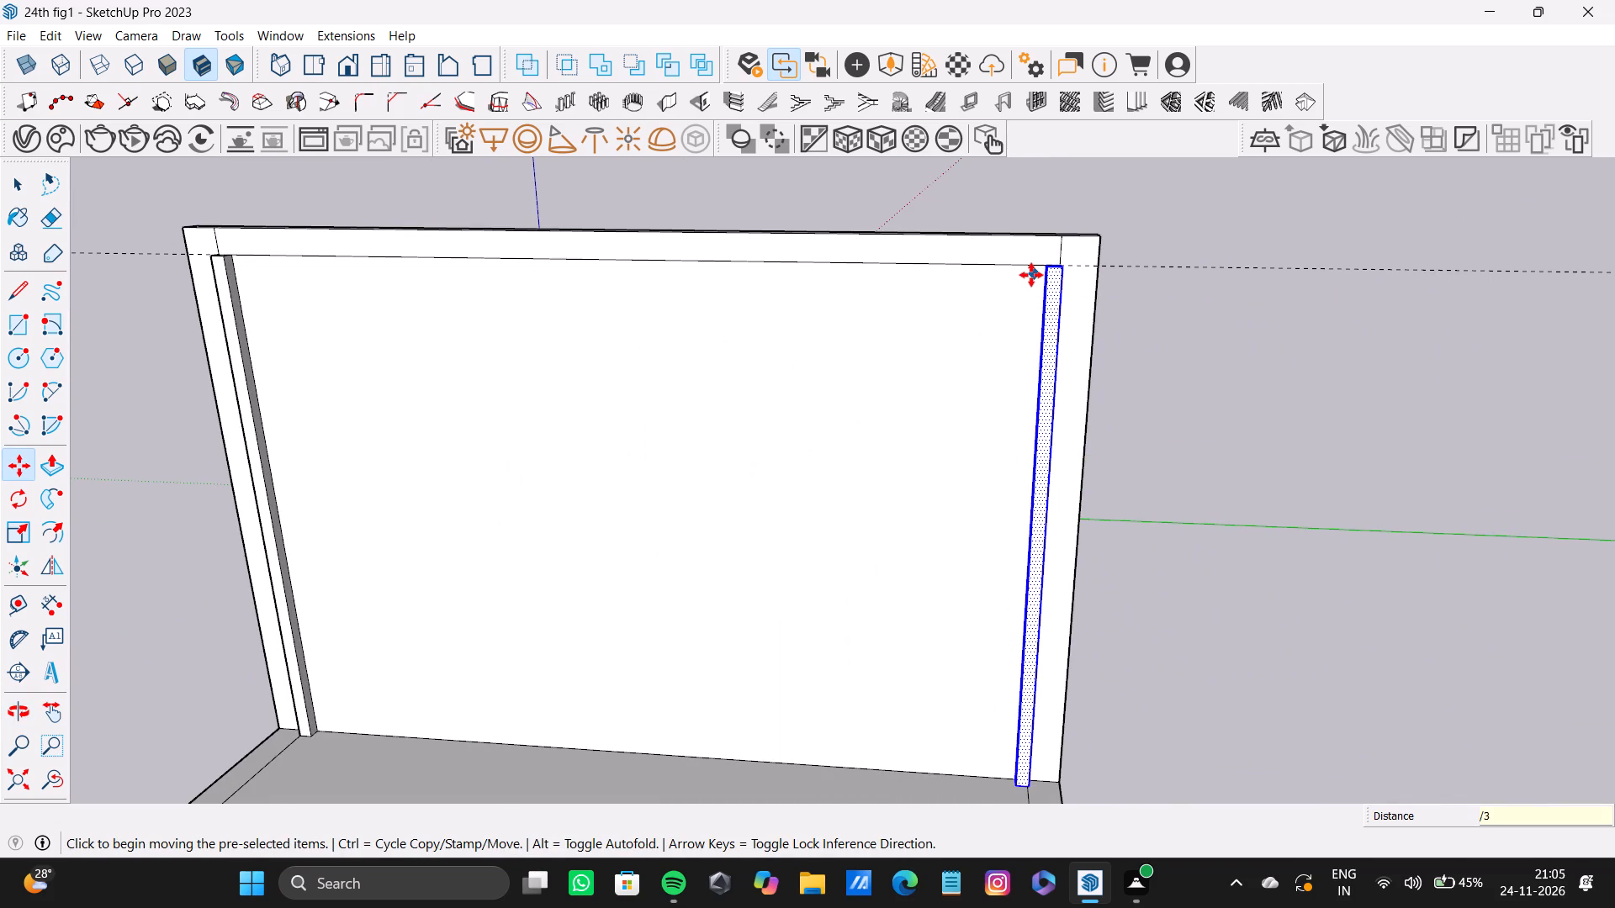
{"action": "key", "text": "0"}
{"action": "key", "text": "Return"}
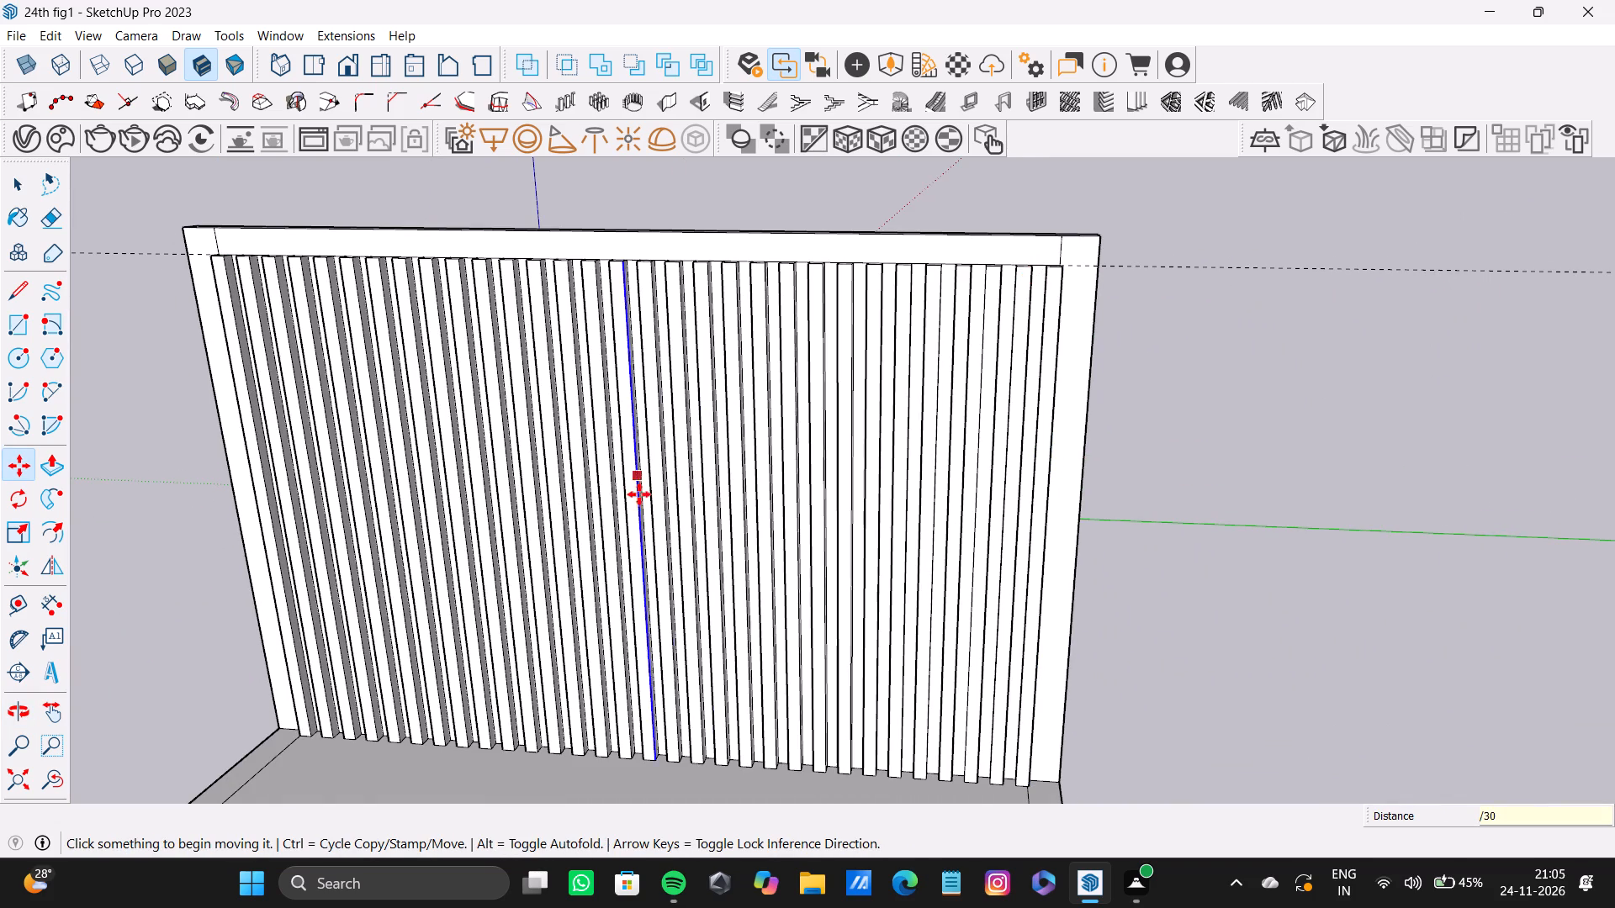
Examine the row of vertical strips across the wall, including their upper ends and where they meet the floor panel.
{"action": "scroll", "coordinate": [784, 392], "scroll_direction": "down", "scroll_amount": 10}
{"action": "middle_click_drag", "start_coordinate": [791, 552], "coordinate": [1026, 673]}
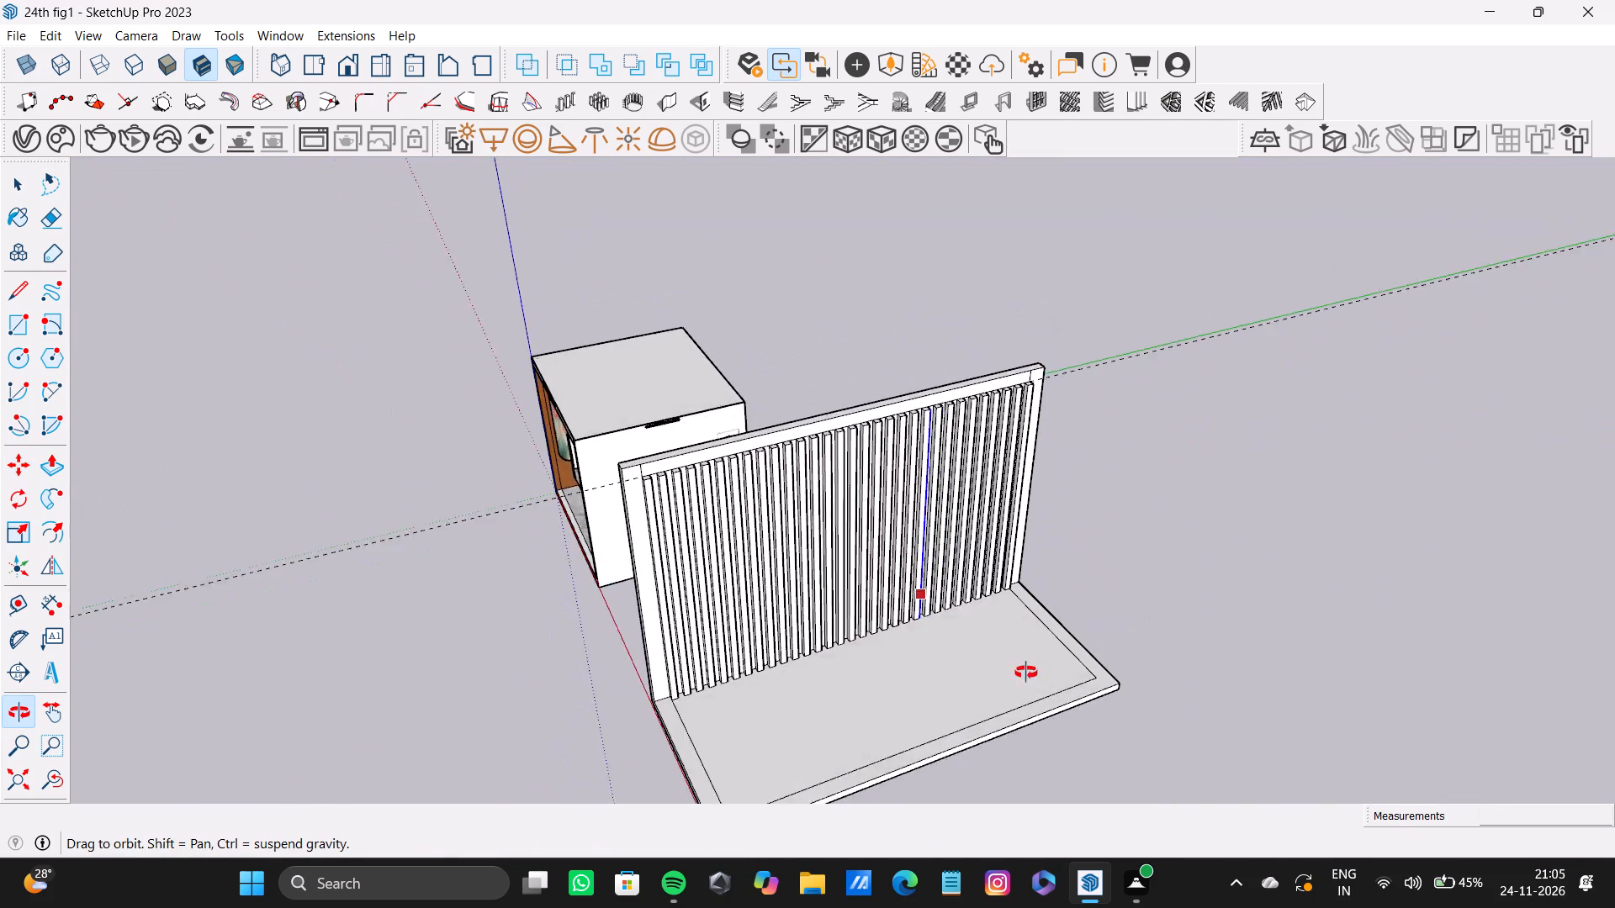
{"action": "middle_click_drag", "start_coordinate": [1026, 673], "coordinate": [995, 756]}
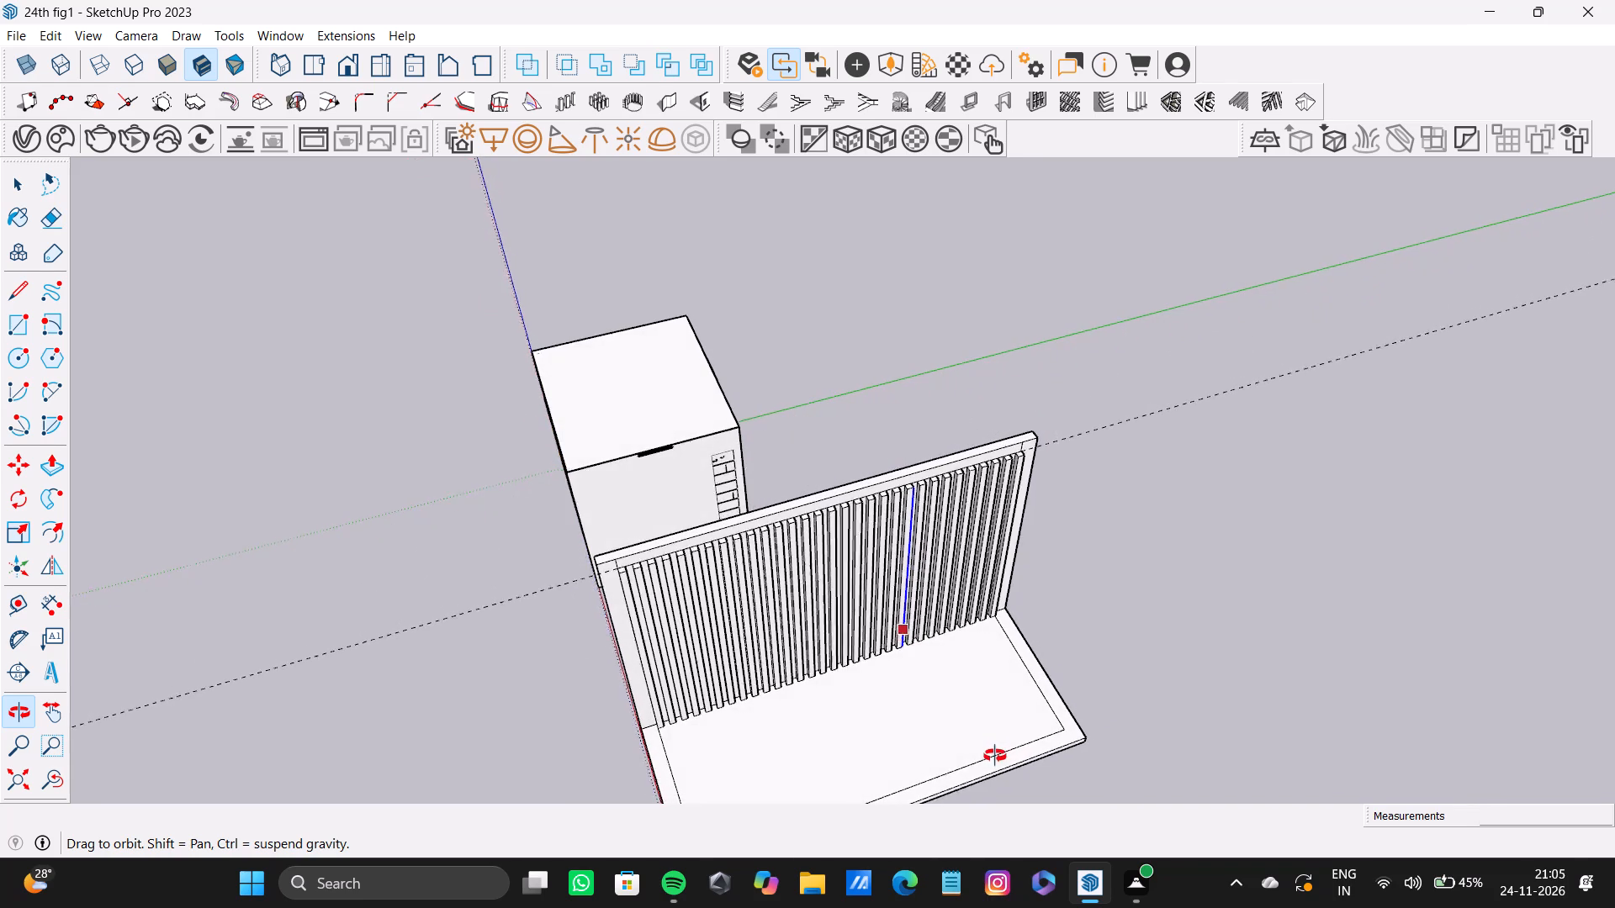
{"action": "middle_click_drag", "start_coordinate": [995, 756], "coordinate": [835, 746]}
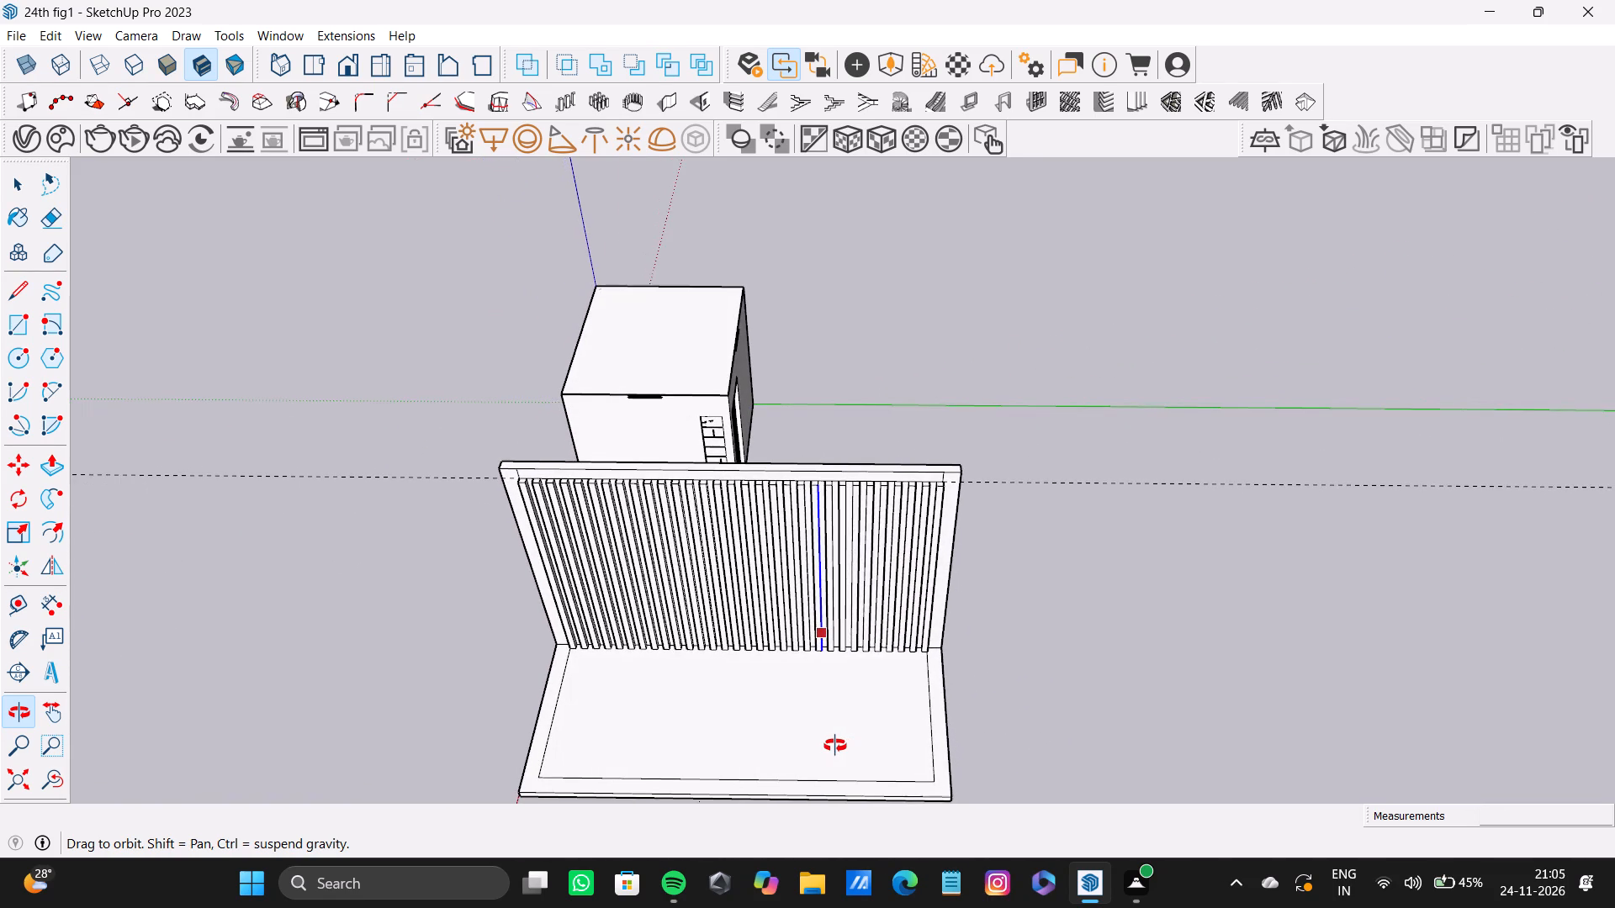
{"action": "middle_click_drag", "start_coordinate": [835, 746], "coordinate": [862, 680]}
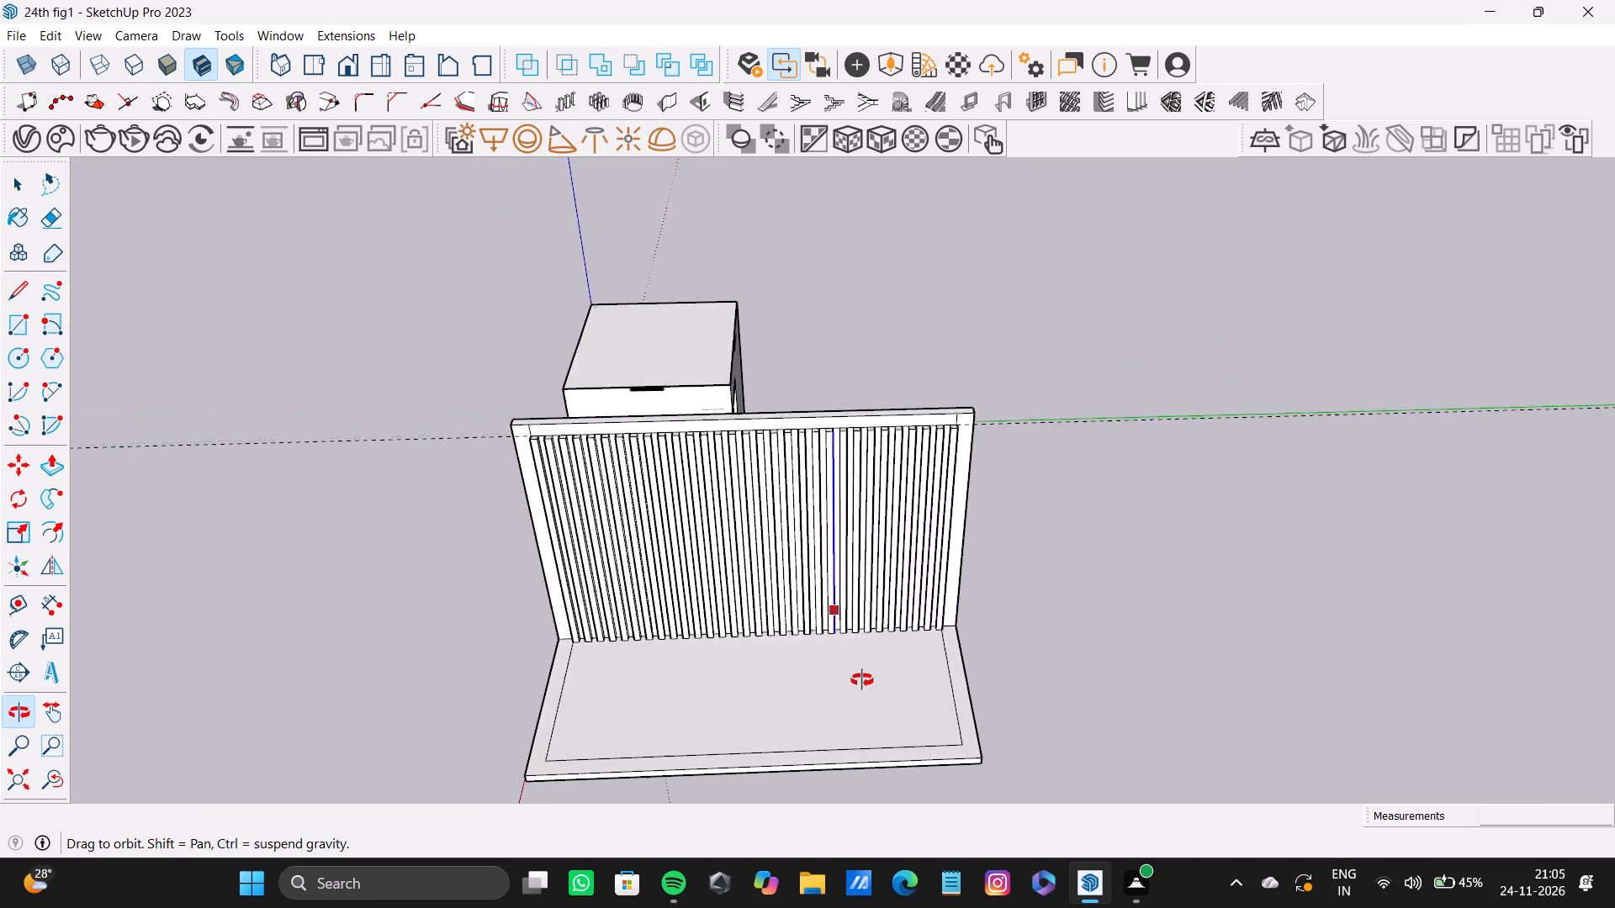
{"action": "middle_click_drag", "start_coordinate": [862, 680], "coordinate": [886, 593]}
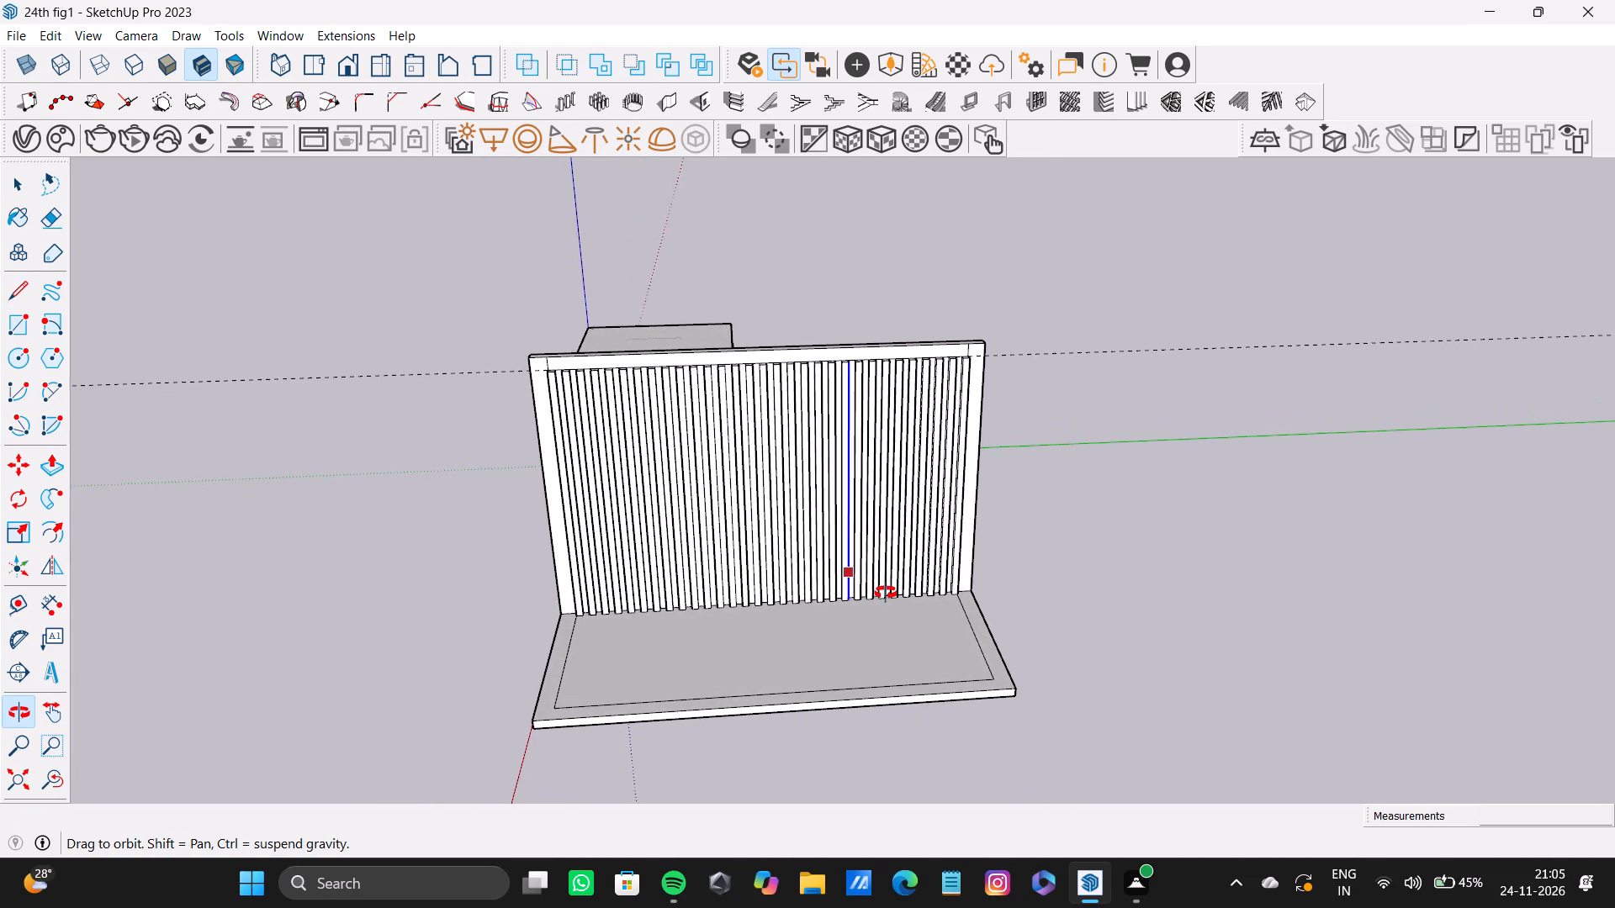
{"action": "middle_click_drag", "start_coordinate": [886, 593], "coordinate": [881, 592]}
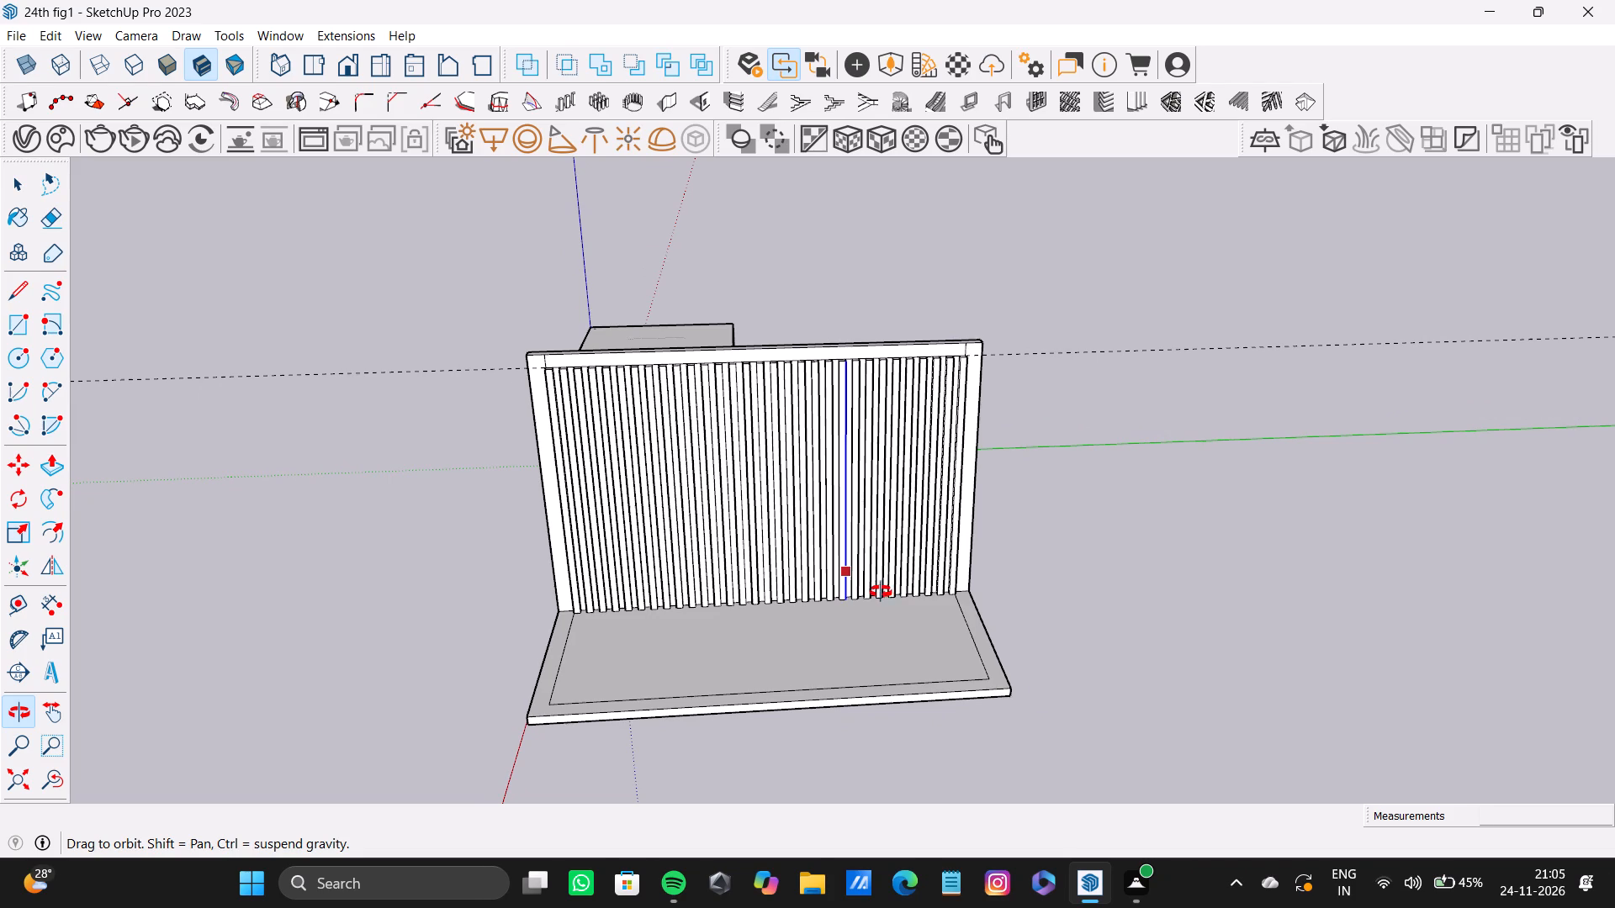
{"action": "middle_click_drag", "start_coordinate": [881, 592], "coordinate": [879, 589]}
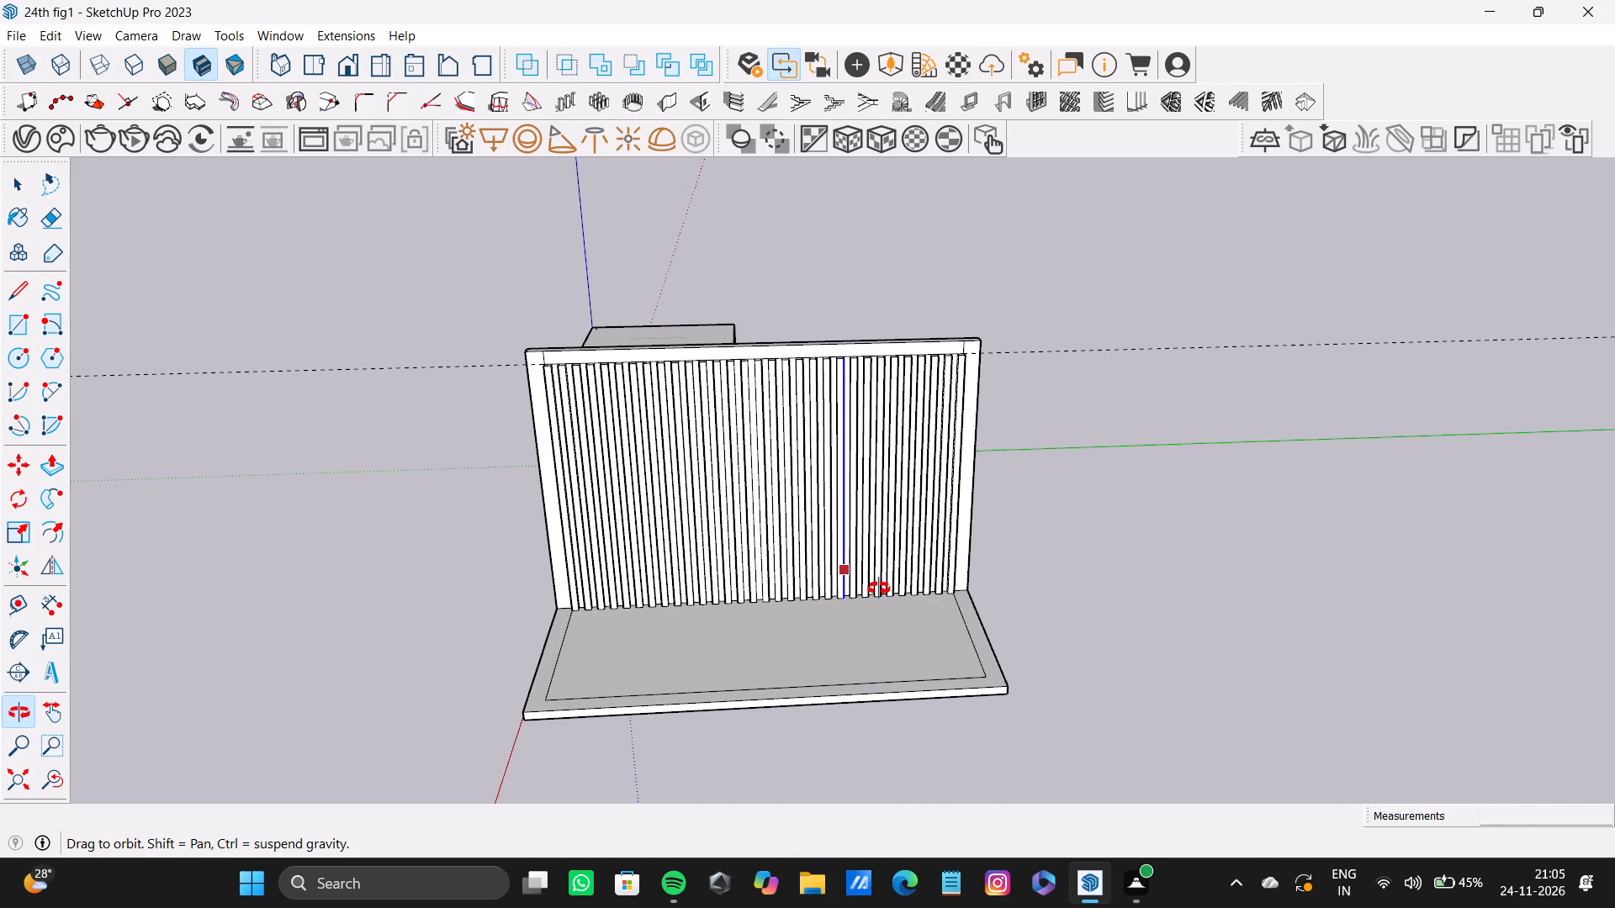
{"action": "middle_click_drag", "start_coordinate": [879, 589], "coordinate": [876, 589]}
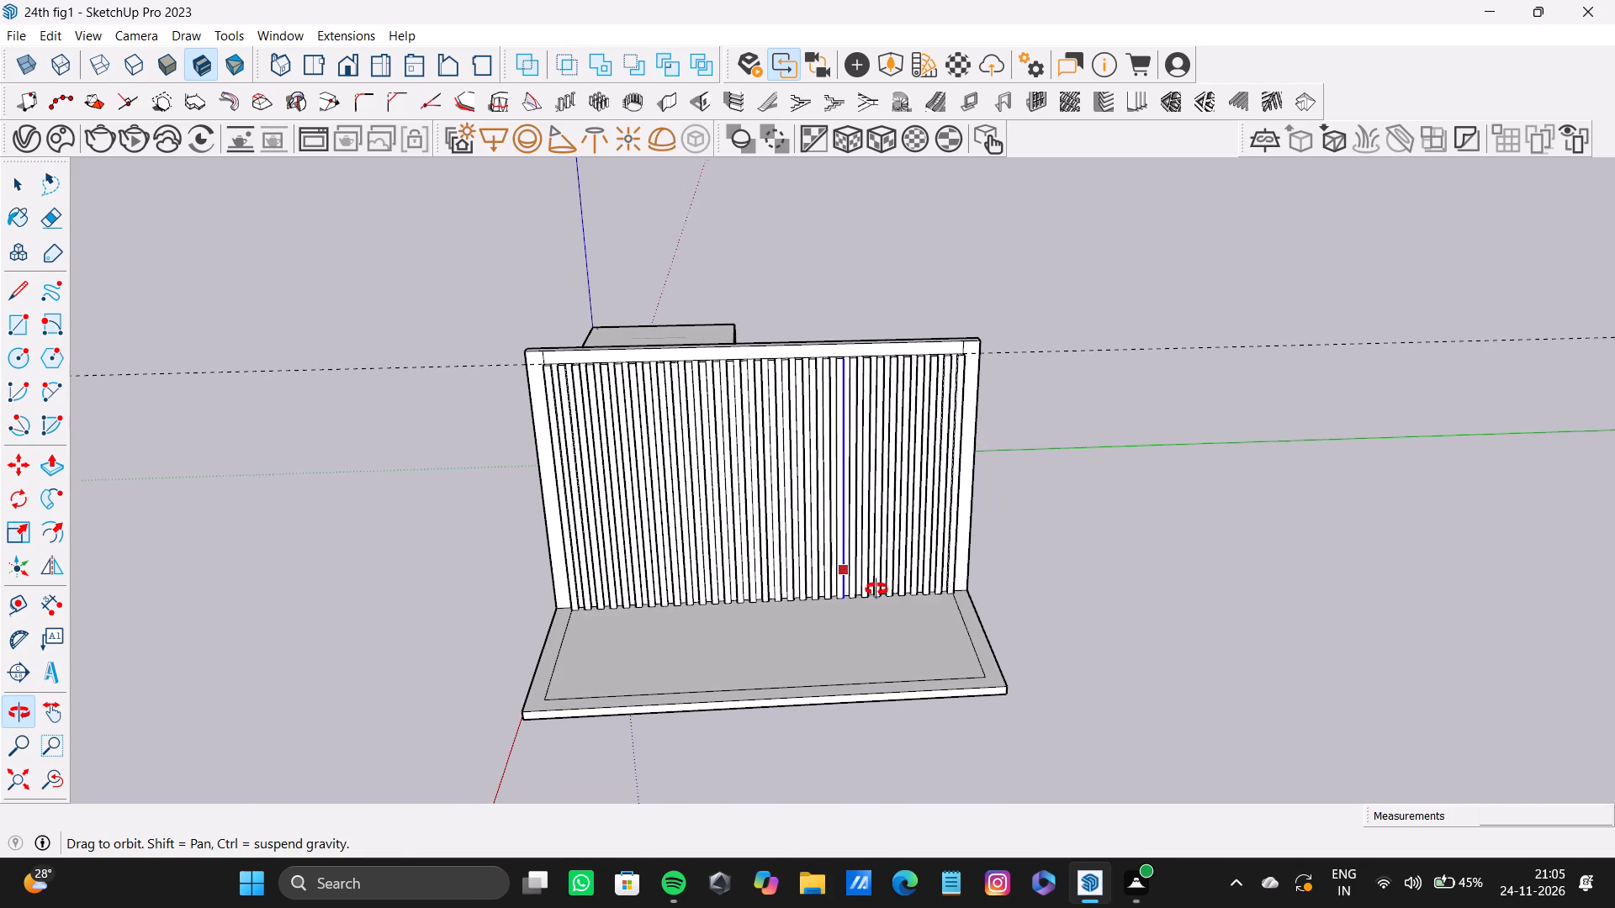
{"action": "middle_click_drag", "start_coordinate": [876, 589], "coordinate": [850, 583]}
{"action": "scroll", "coordinate": [557, 445], "scroll_direction": "up", "scroll_amount": 14}
{"action": "middle_click_drag", "start_coordinate": [743, 383], "coordinate": [689, 542]}
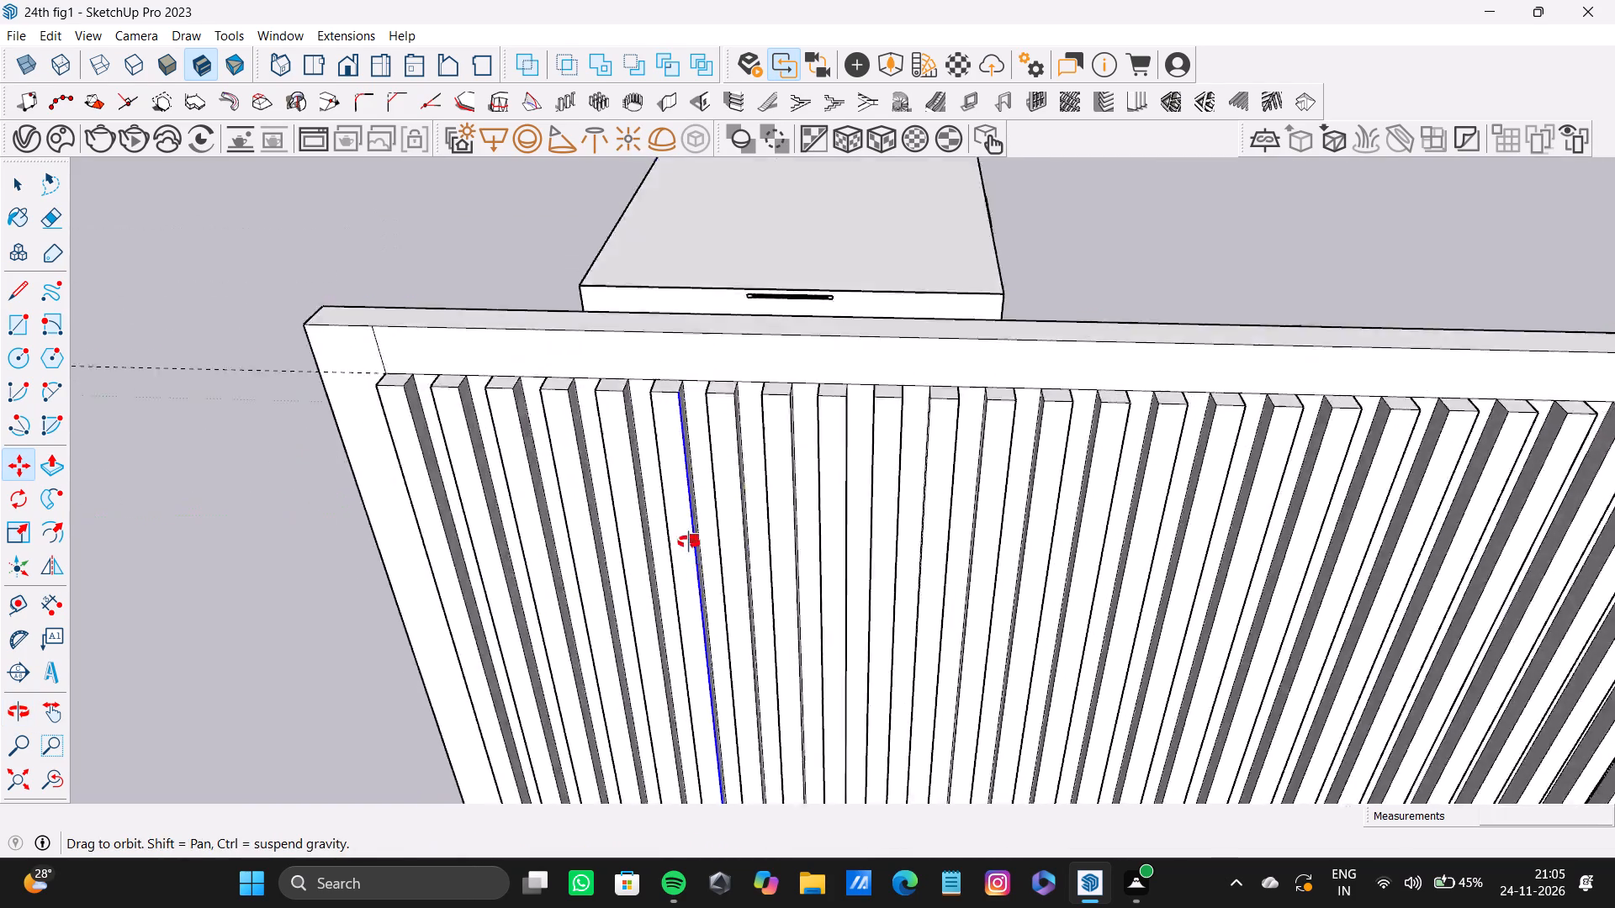
{"action": "middle_click_drag", "start_coordinate": [689, 542], "coordinate": [678, 586]}
{"action": "scroll", "coordinate": [986, 626], "scroll_direction": "down", "scroll_amount": 10}
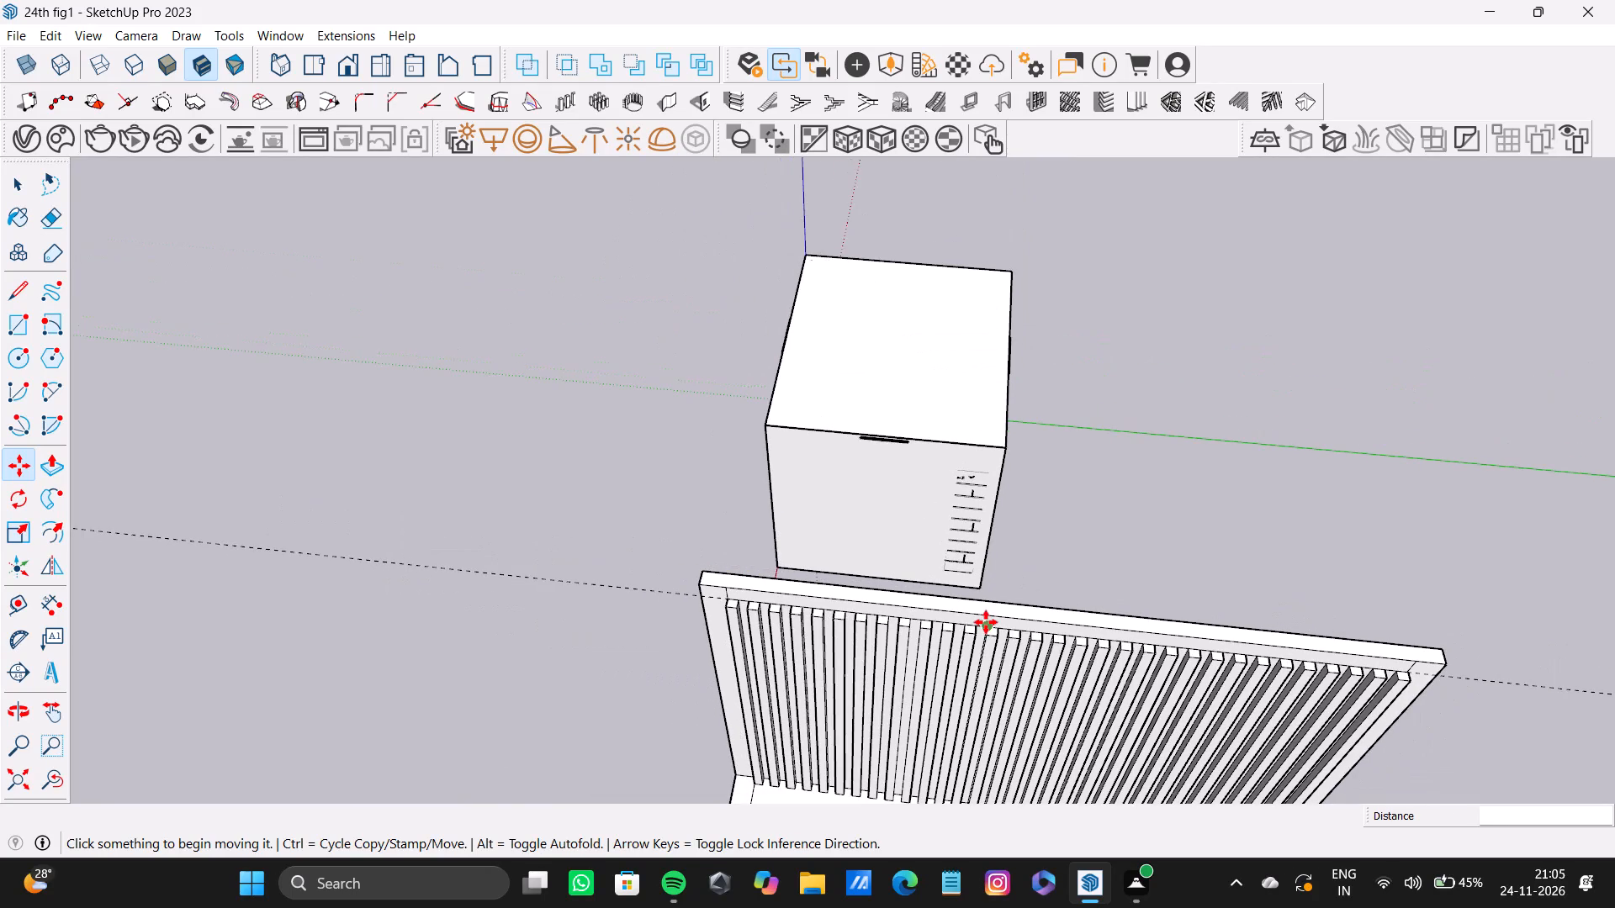
Place a vertical guide on the wall about 7' 4" in from the outer edge on the original strip's side.
{"action": "key", "text": "t"}
{"action": "scroll", "coordinate": [732, 617], "scroll_direction": "up", "scroll_amount": 3}
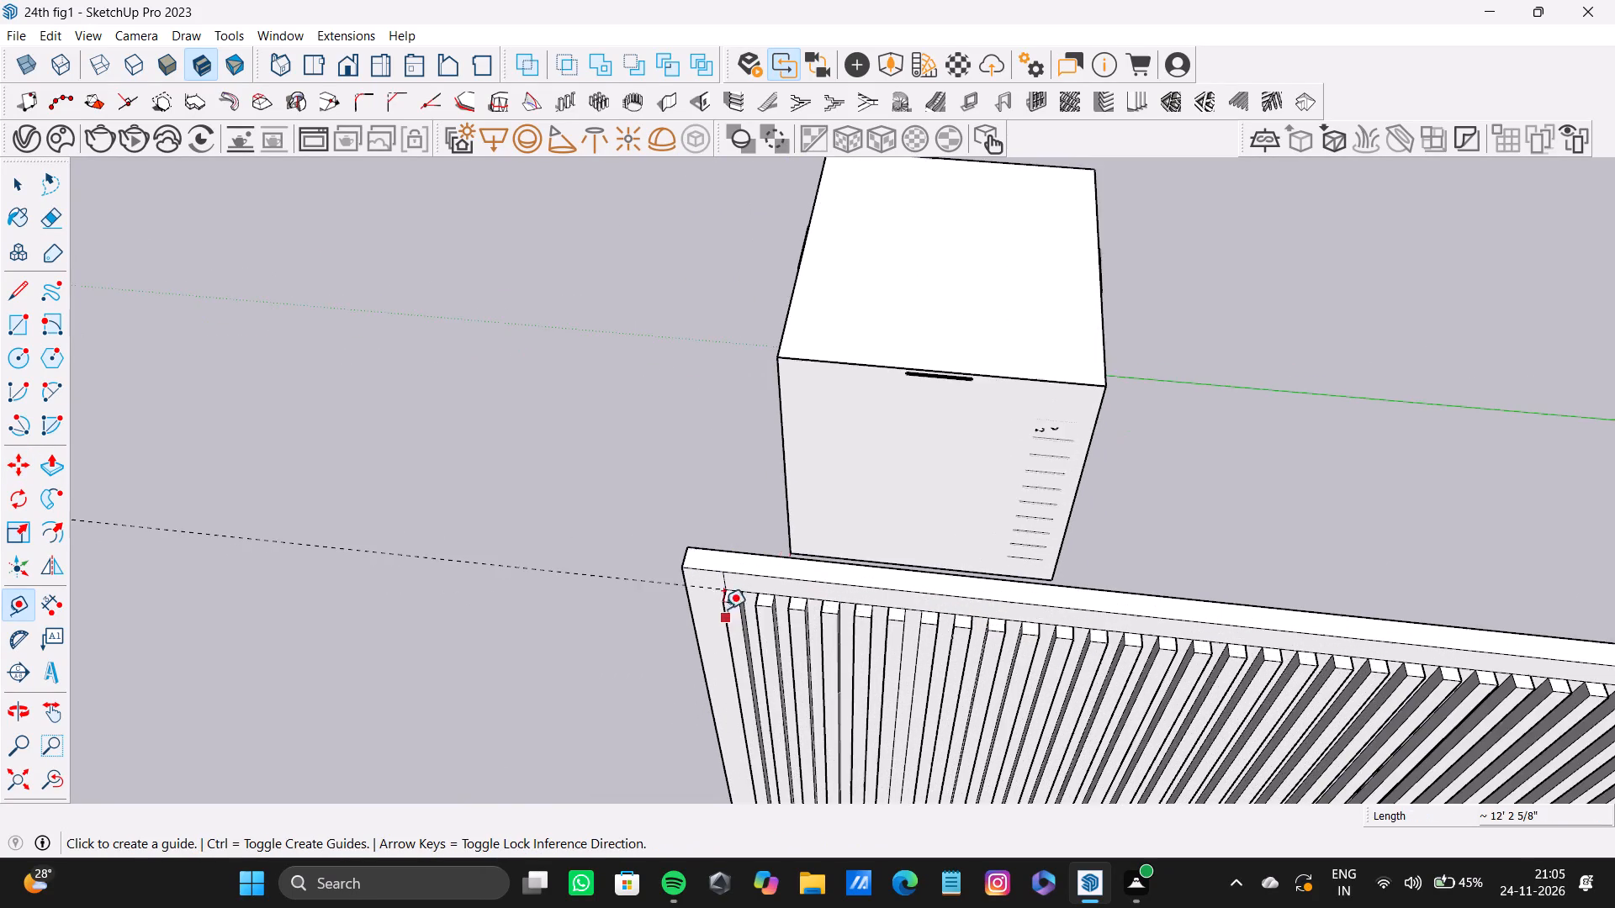
{"action": "scroll", "coordinate": [723, 609], "scroll_direction": "up", "scroll_amount": 5}
{"action": "left_click", "coordinate": [677, 563]}
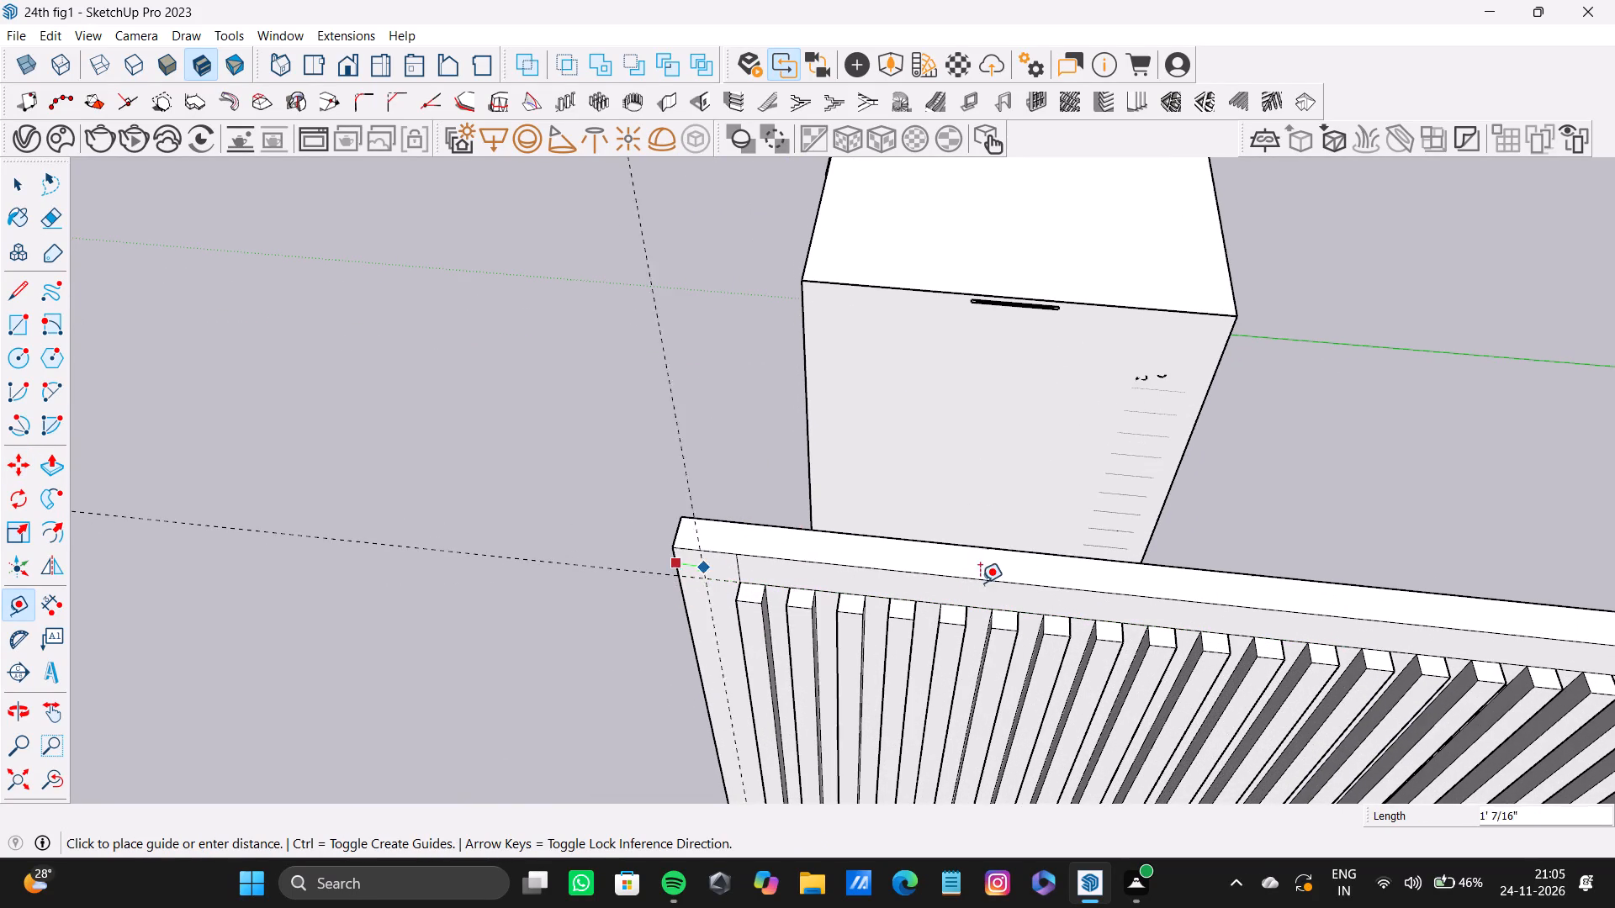
{"action": "scroll", "coordinate": [1134, 578], "scroll_direction": "down", "scroll_amount": 8}
{"action": "middle_click_drag", "start_coordinate": [1211, 612], "coordinate": [710, 449], "text": "shift"}
{"action": "middle_click_drag", "start_coordinate": [711, 442], "coordinate": [707, 378]}
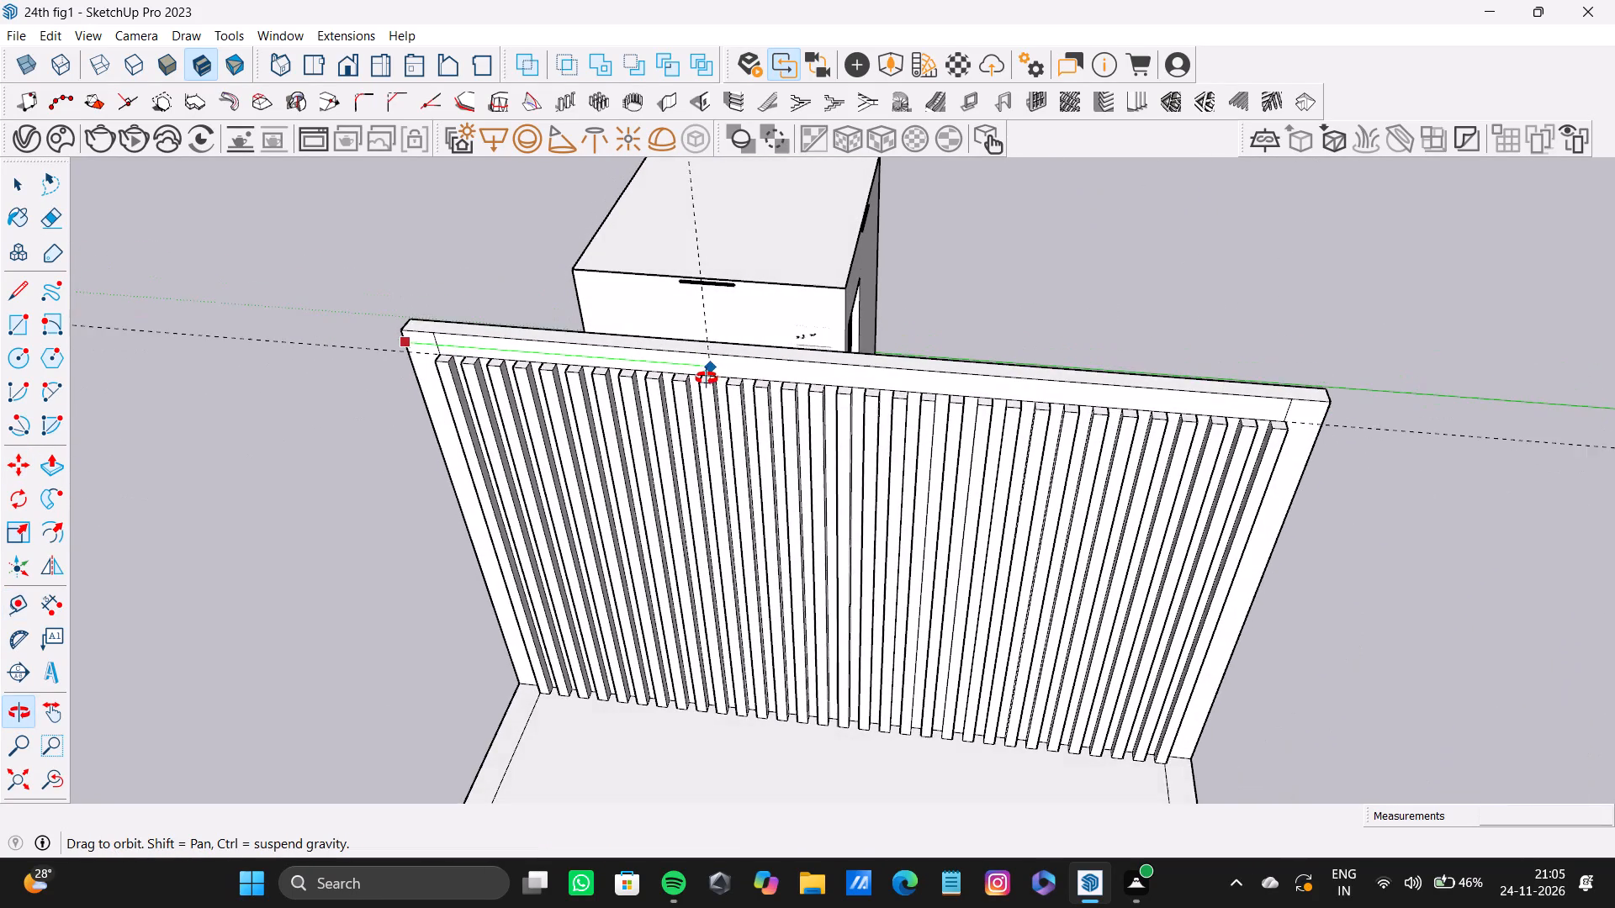
{"action": "middle_click_drag", "start_coordinate": [707, 378], "coordinate": [724, 388]}
{"action": "left_click", "coordinate": [739, 361]}
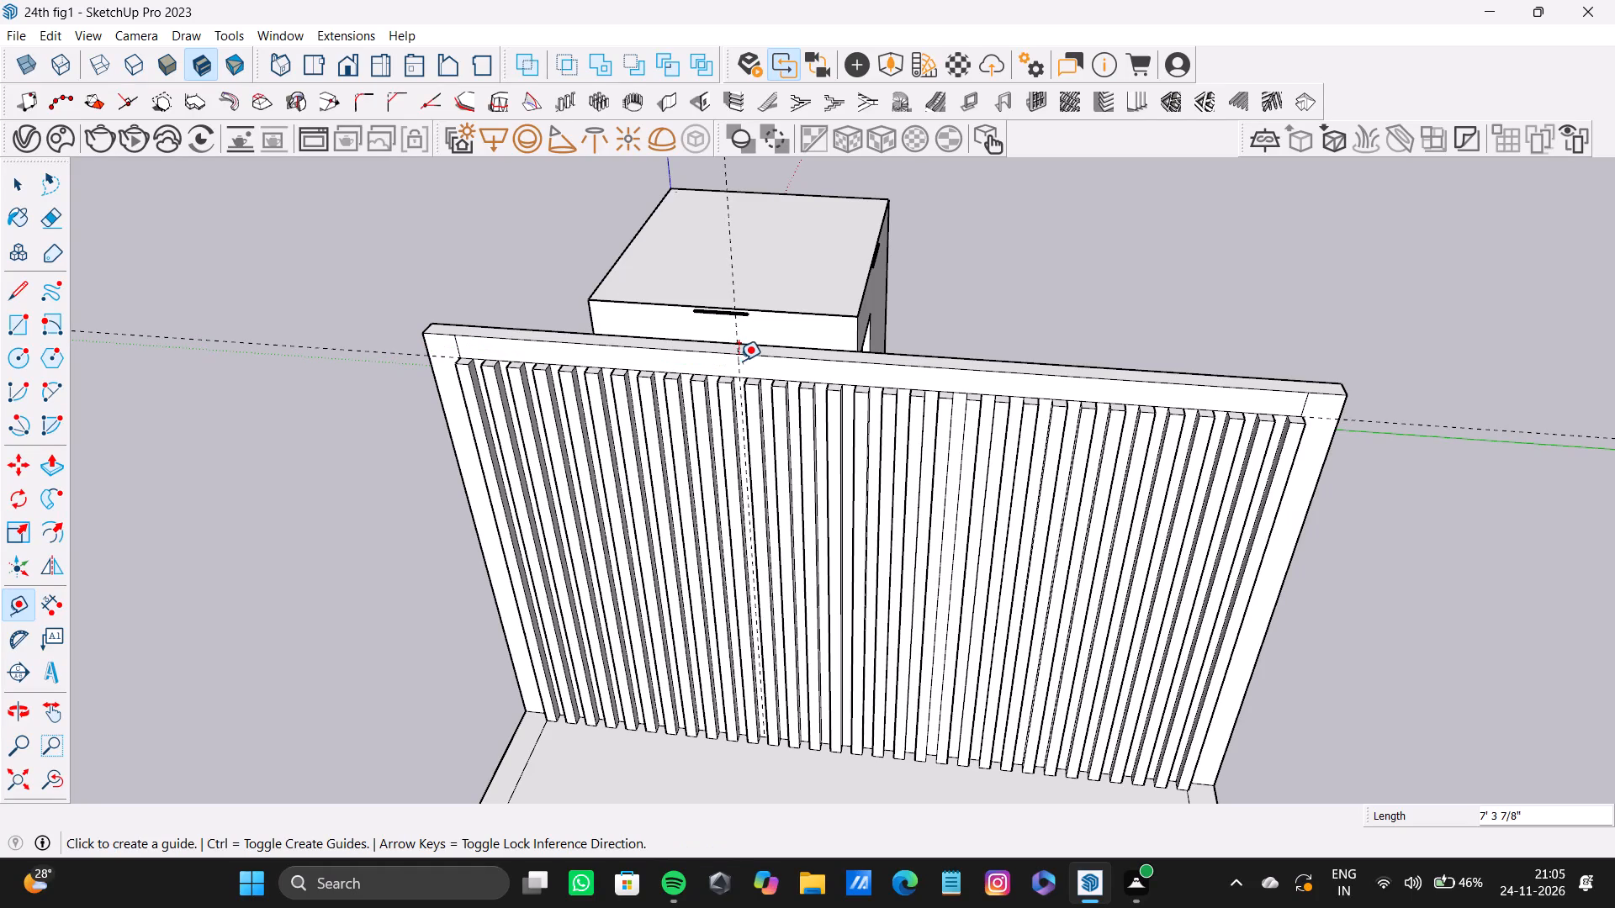
Place a second vertical guide on the wall about 6' 1" in from the opposite outer edge.
{"action": "left_click", "coordinate": [1339, 405]}
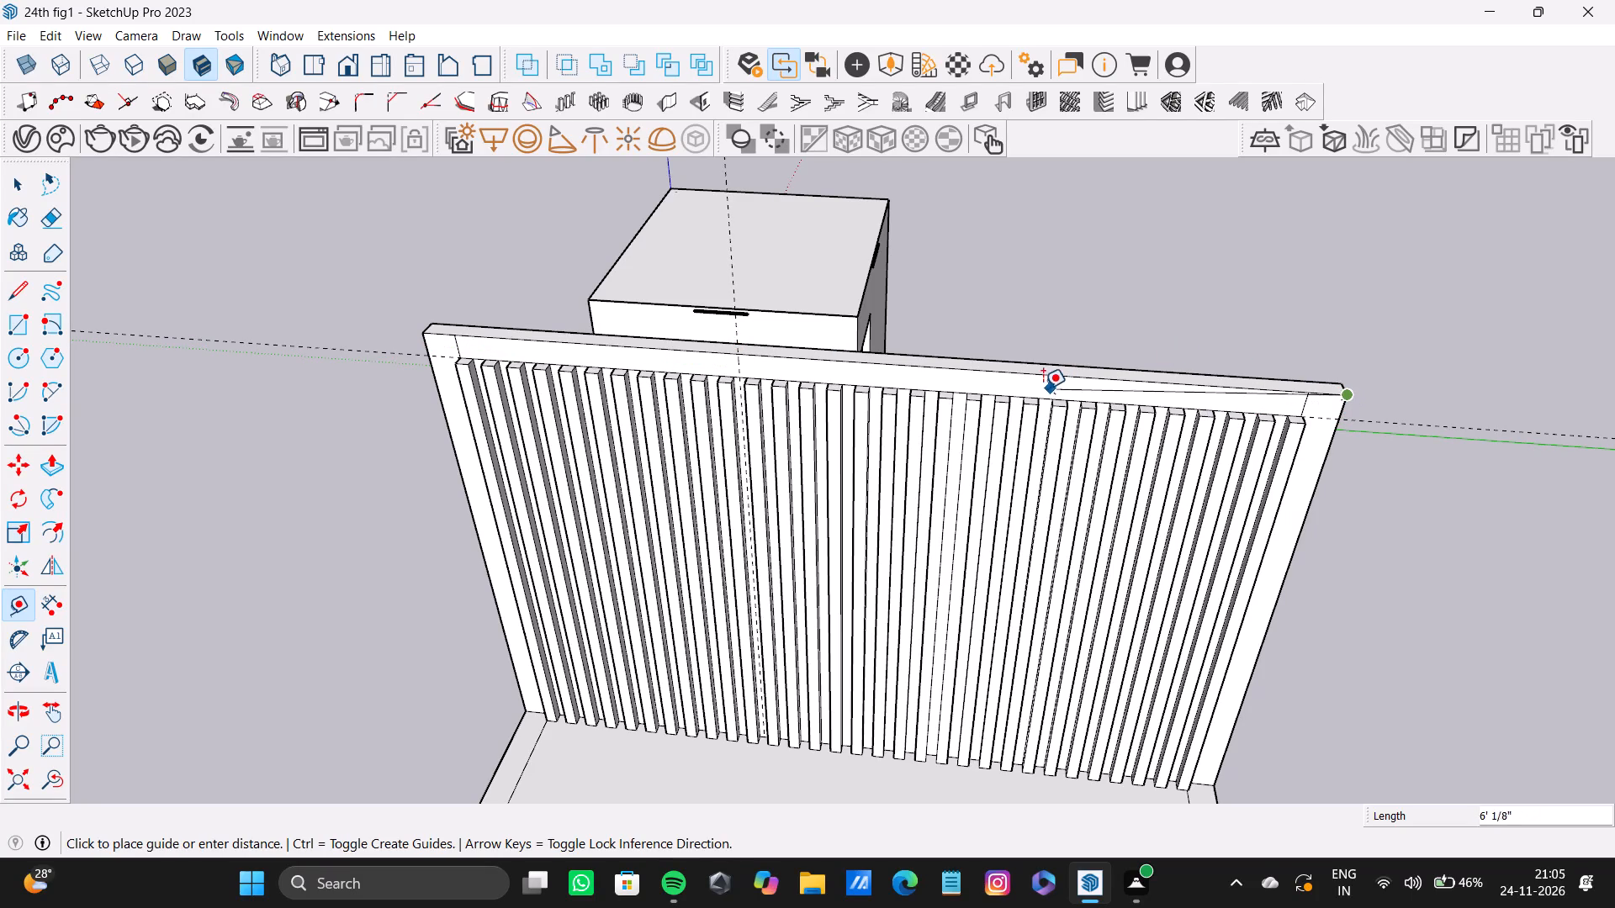
{"action": "key", "text": "space"}
{"action": "key", "text": "t"}
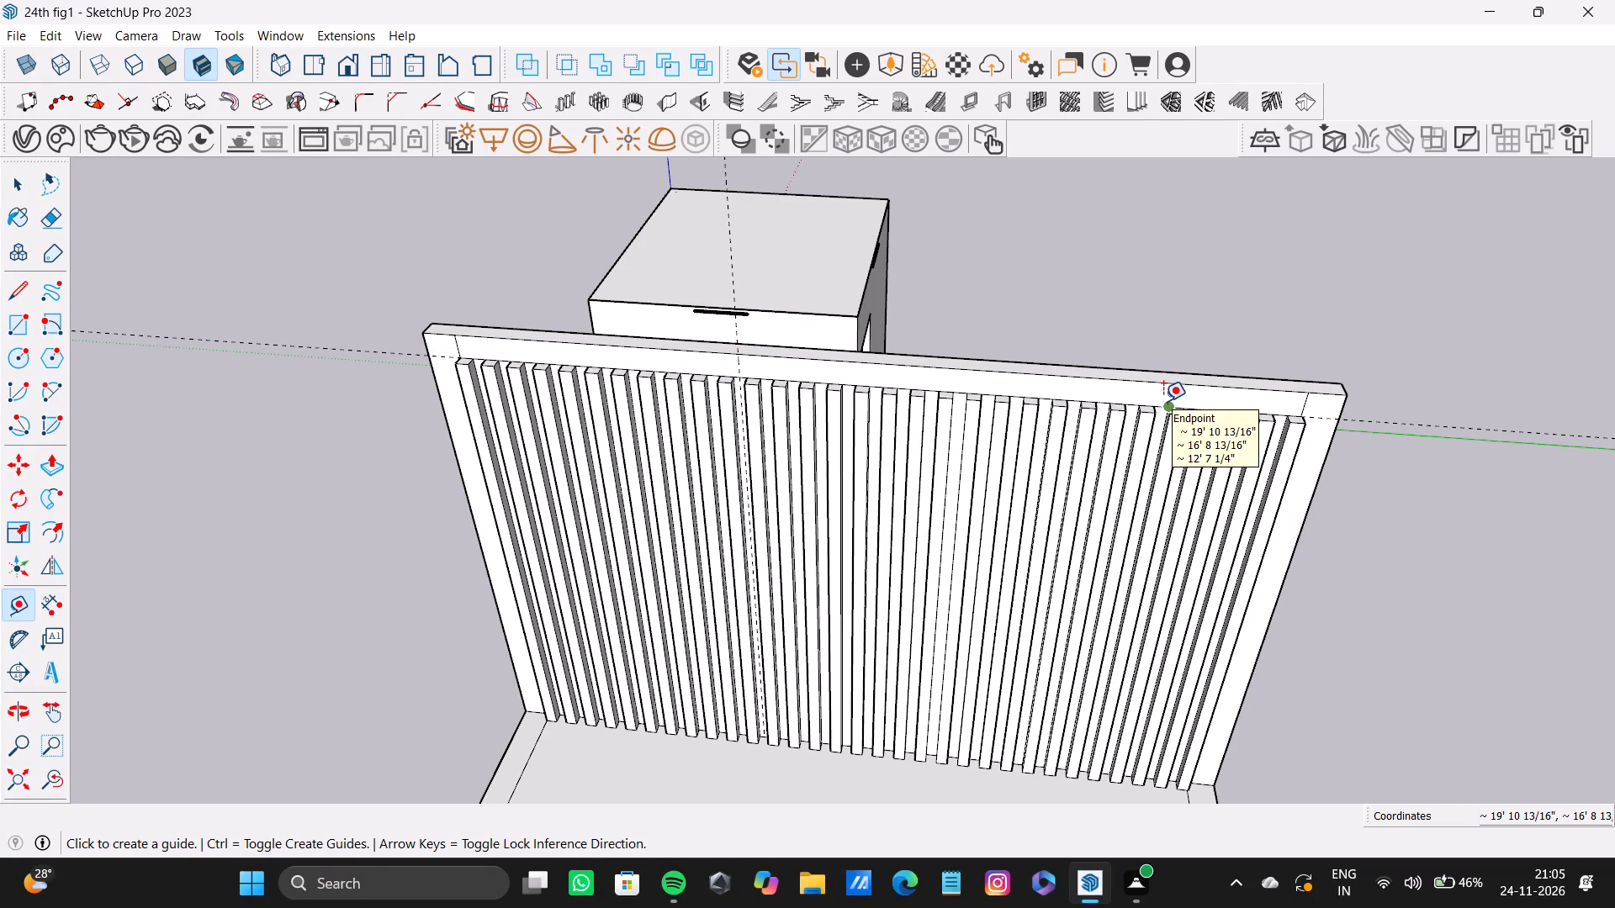
{"action": "scroll", "coordinate": [1295, 454], "scroll_direction": "up", "scroll_amount": 4}
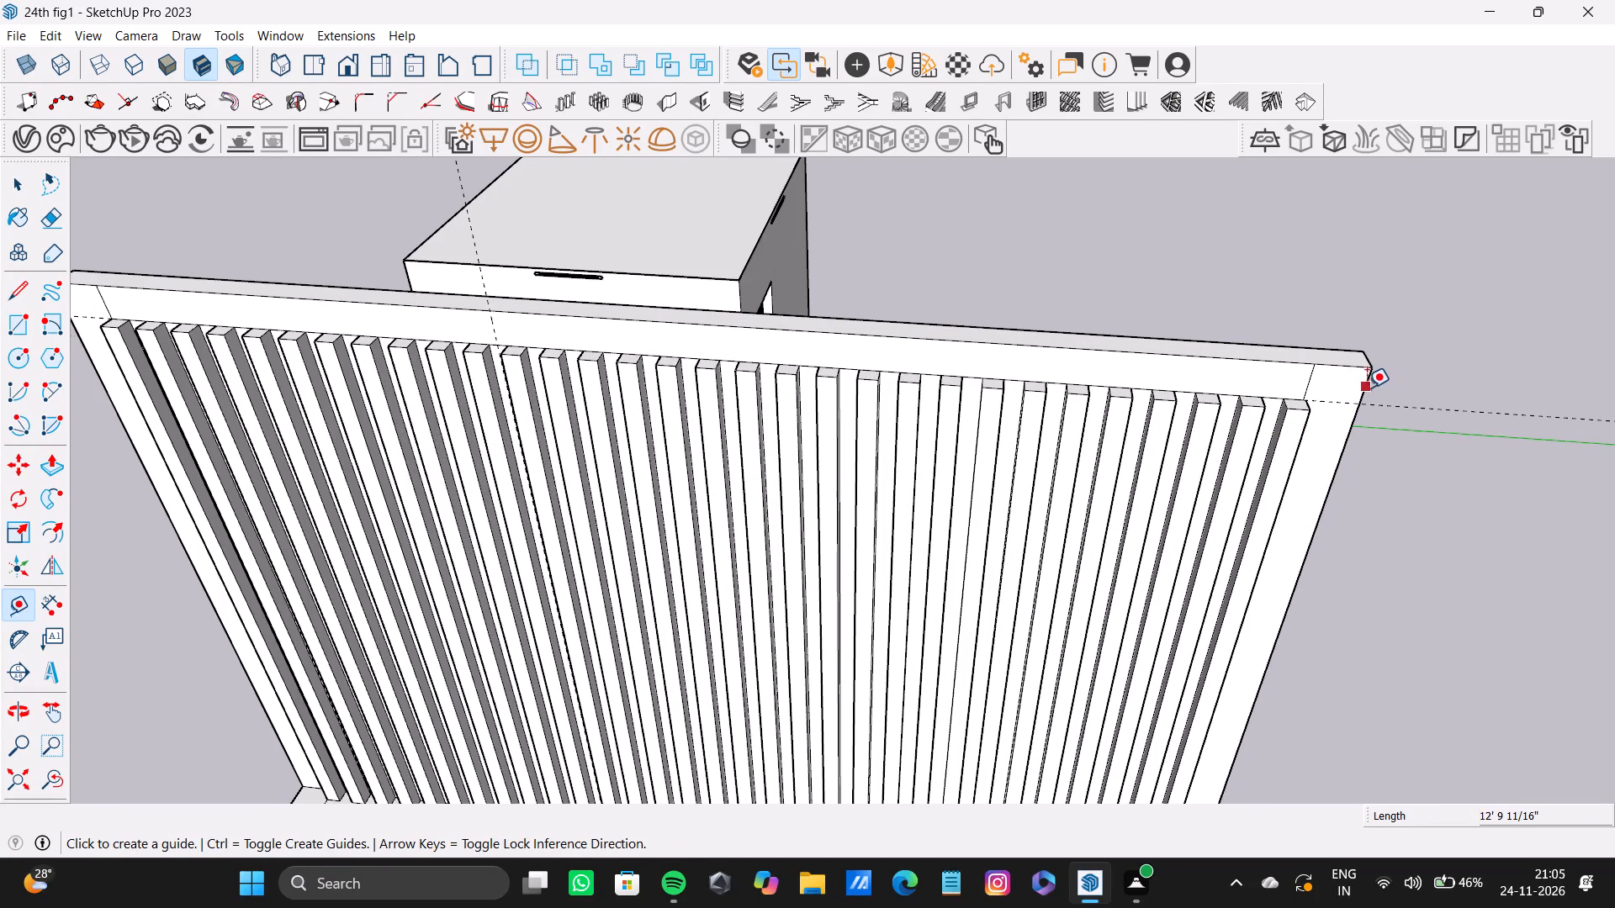
{"action": "left_click", "coordinate": [1367, 387]}
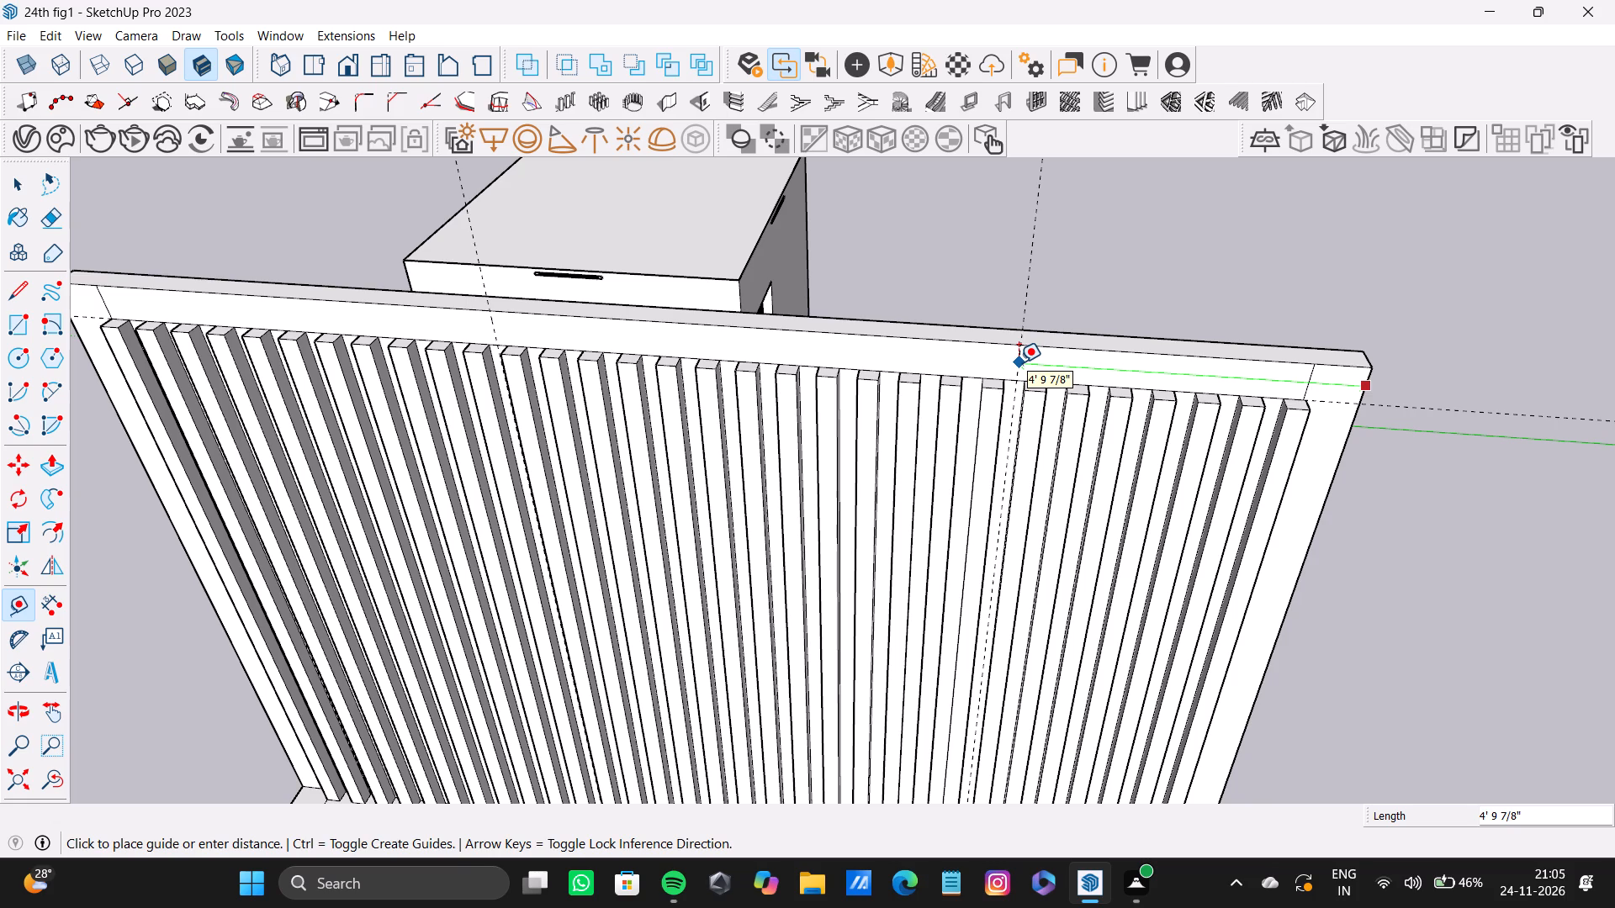
{"action": "left_click", "coordinate": [932, 362]}
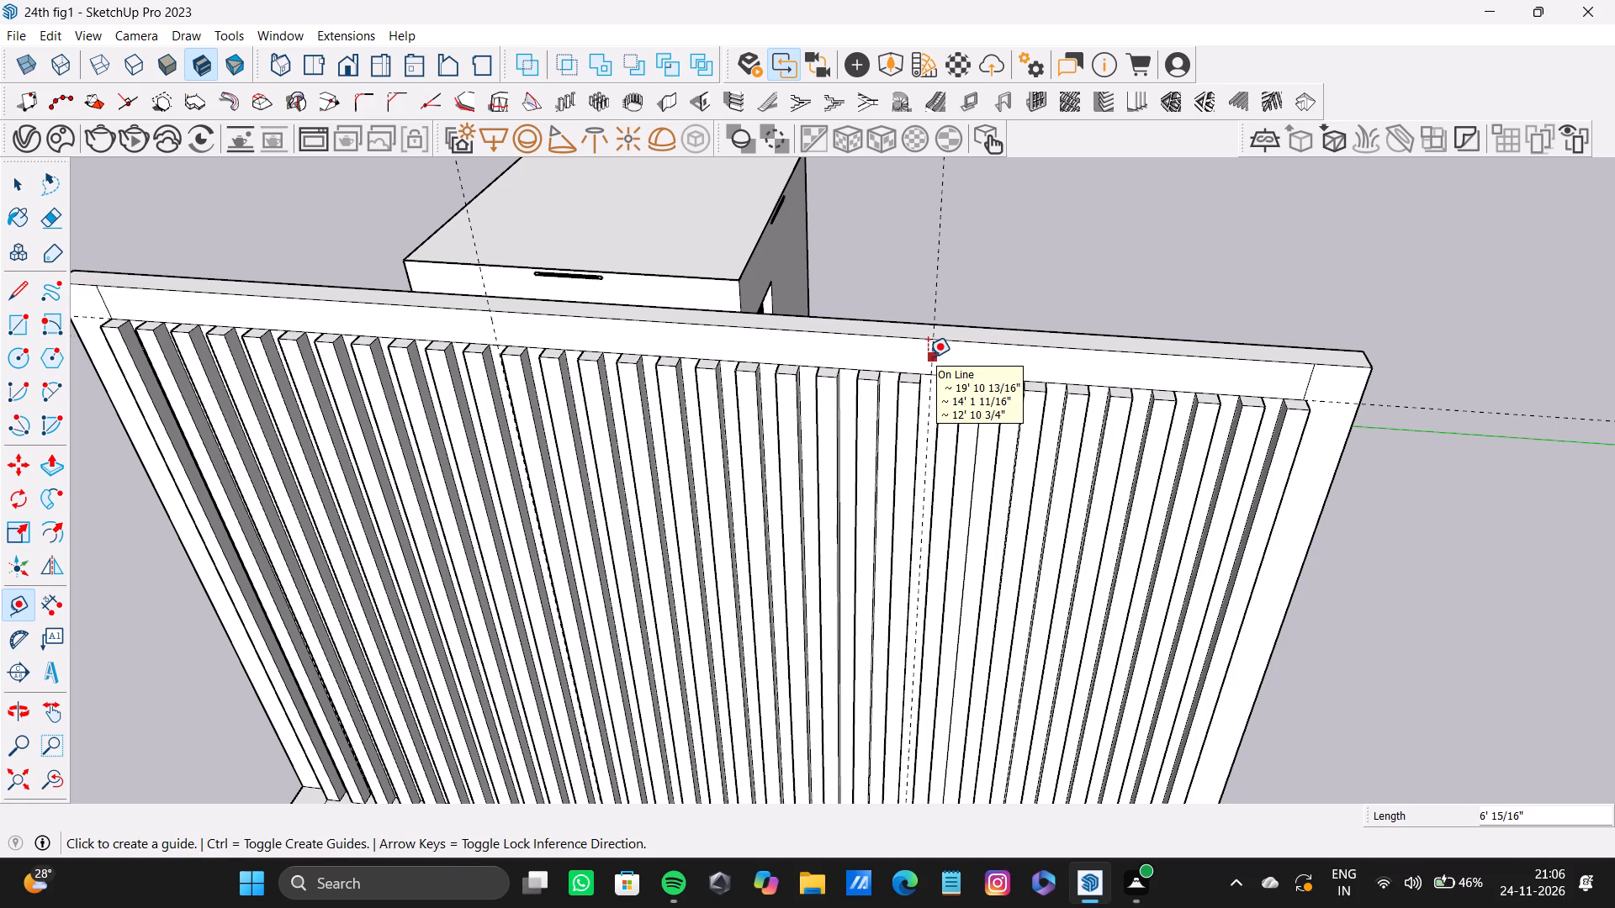
Push the top face of the first strip inside the 7' 4" guide all the way down to the floor panel to remove it.
{"action": "scroll", "coordinate": [923, 399], "scroll_direction": "down", "scroll_amount": 4}
{"action": "middle_click_drag", "start_coordinate": [908, 430], "coordinate": [929, 328]}
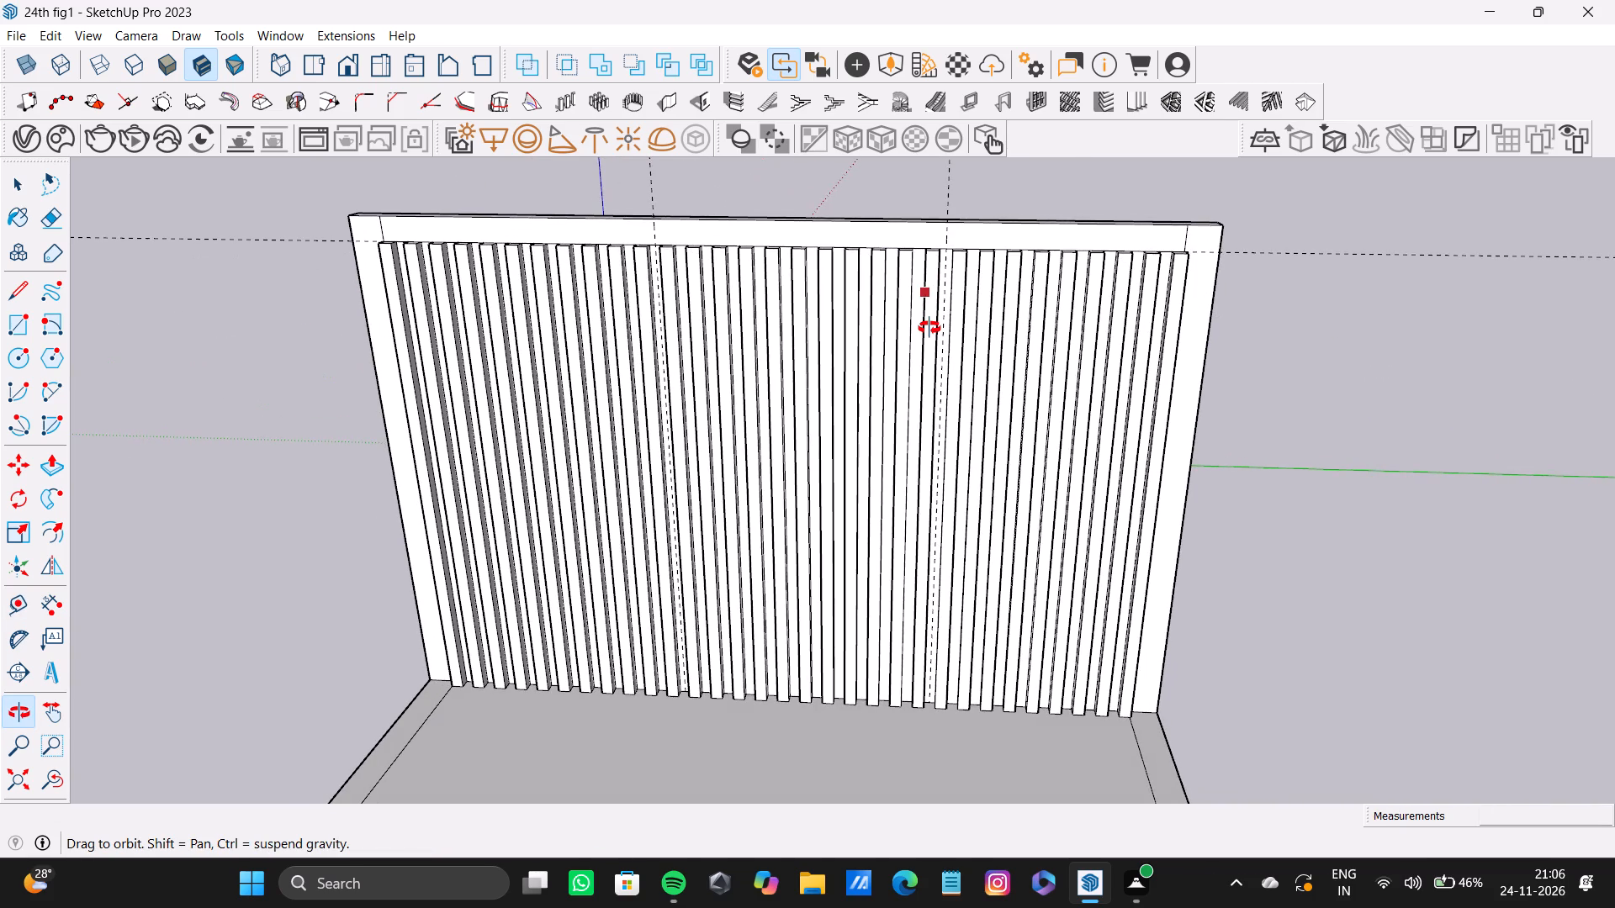
{"action": "middle_click_drag", "start_coordinate": [929, 328], "coordinate": [924, 304]}
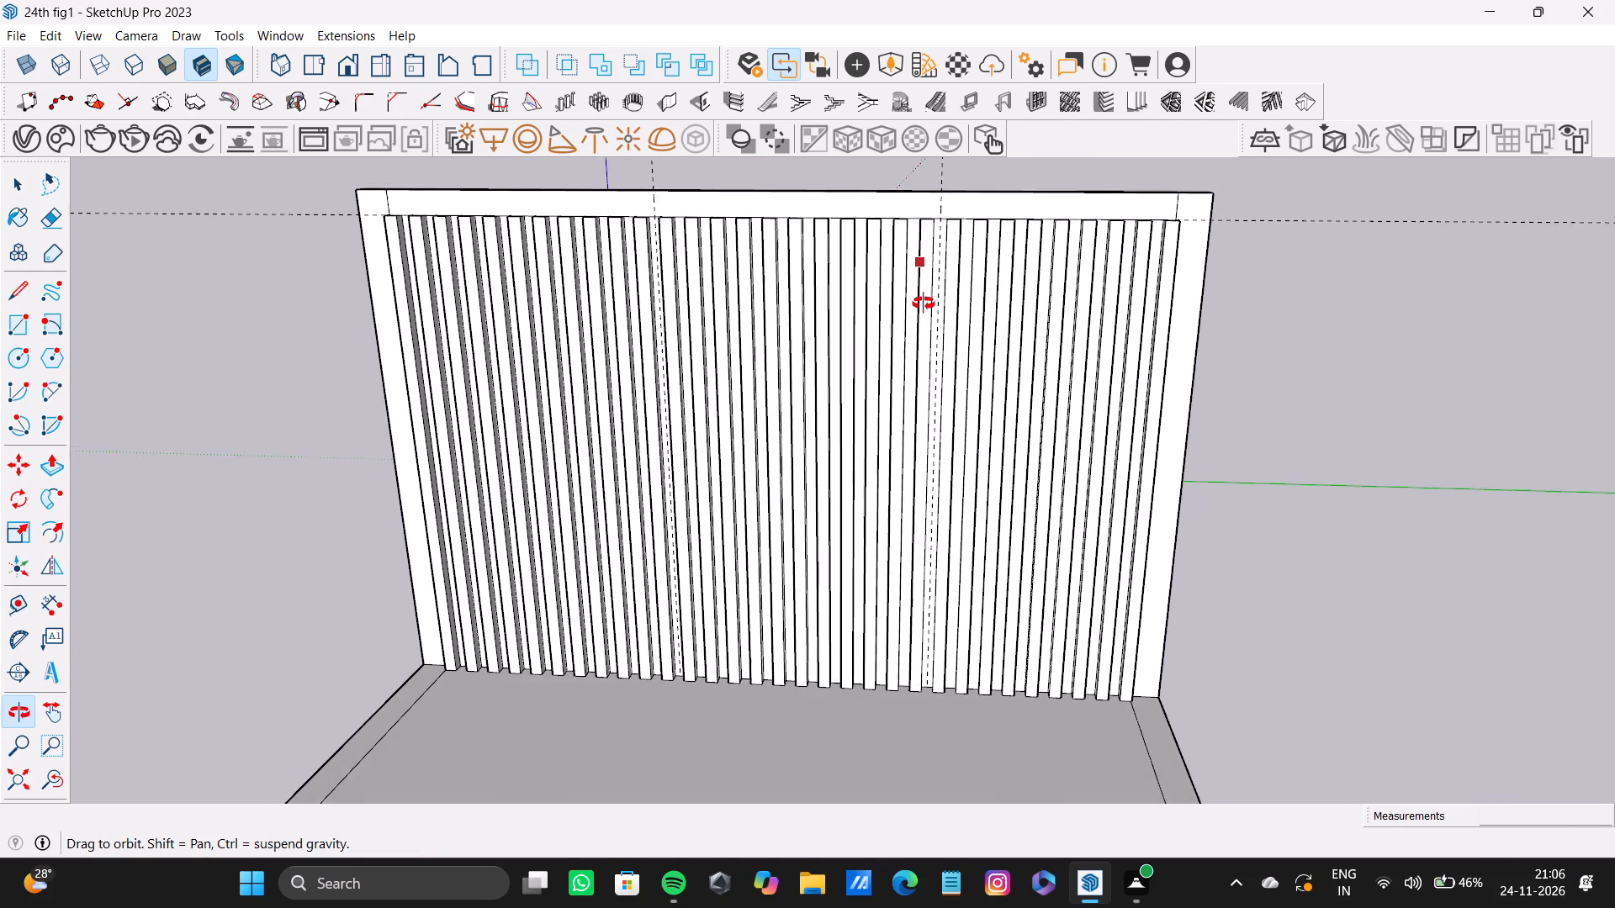
{"action": "middle_click_drag", "start_coordinate": [924, 304], "coordinate": [916, 341]}
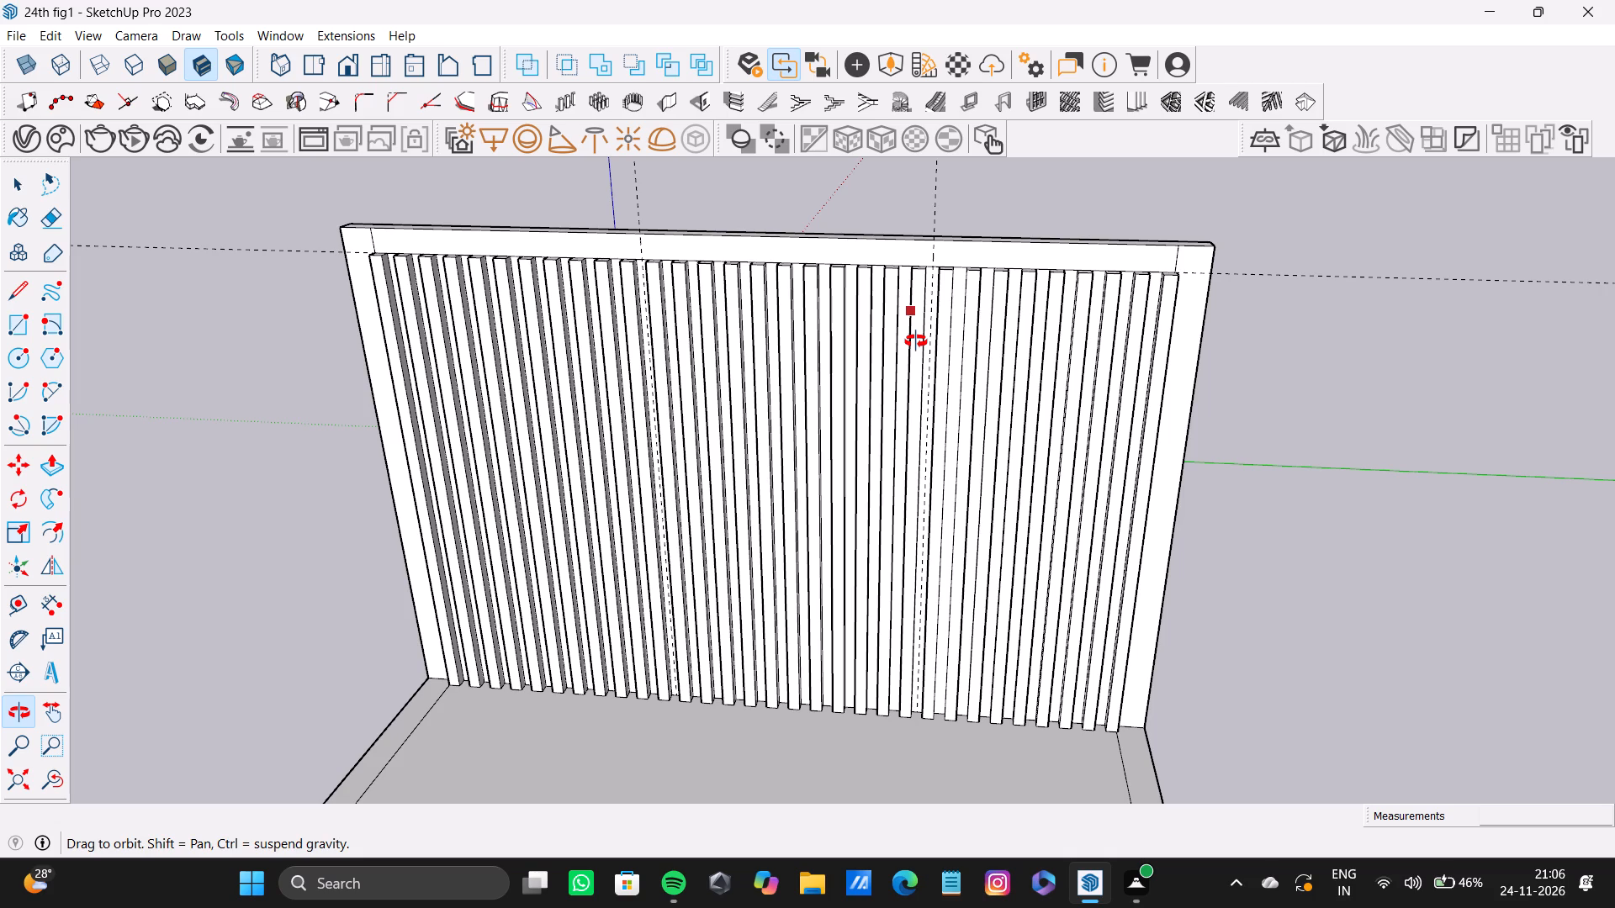
{"action": "middle_click_drag", "start_coordinate": [916, 341], "coordinate": [903, 360]}
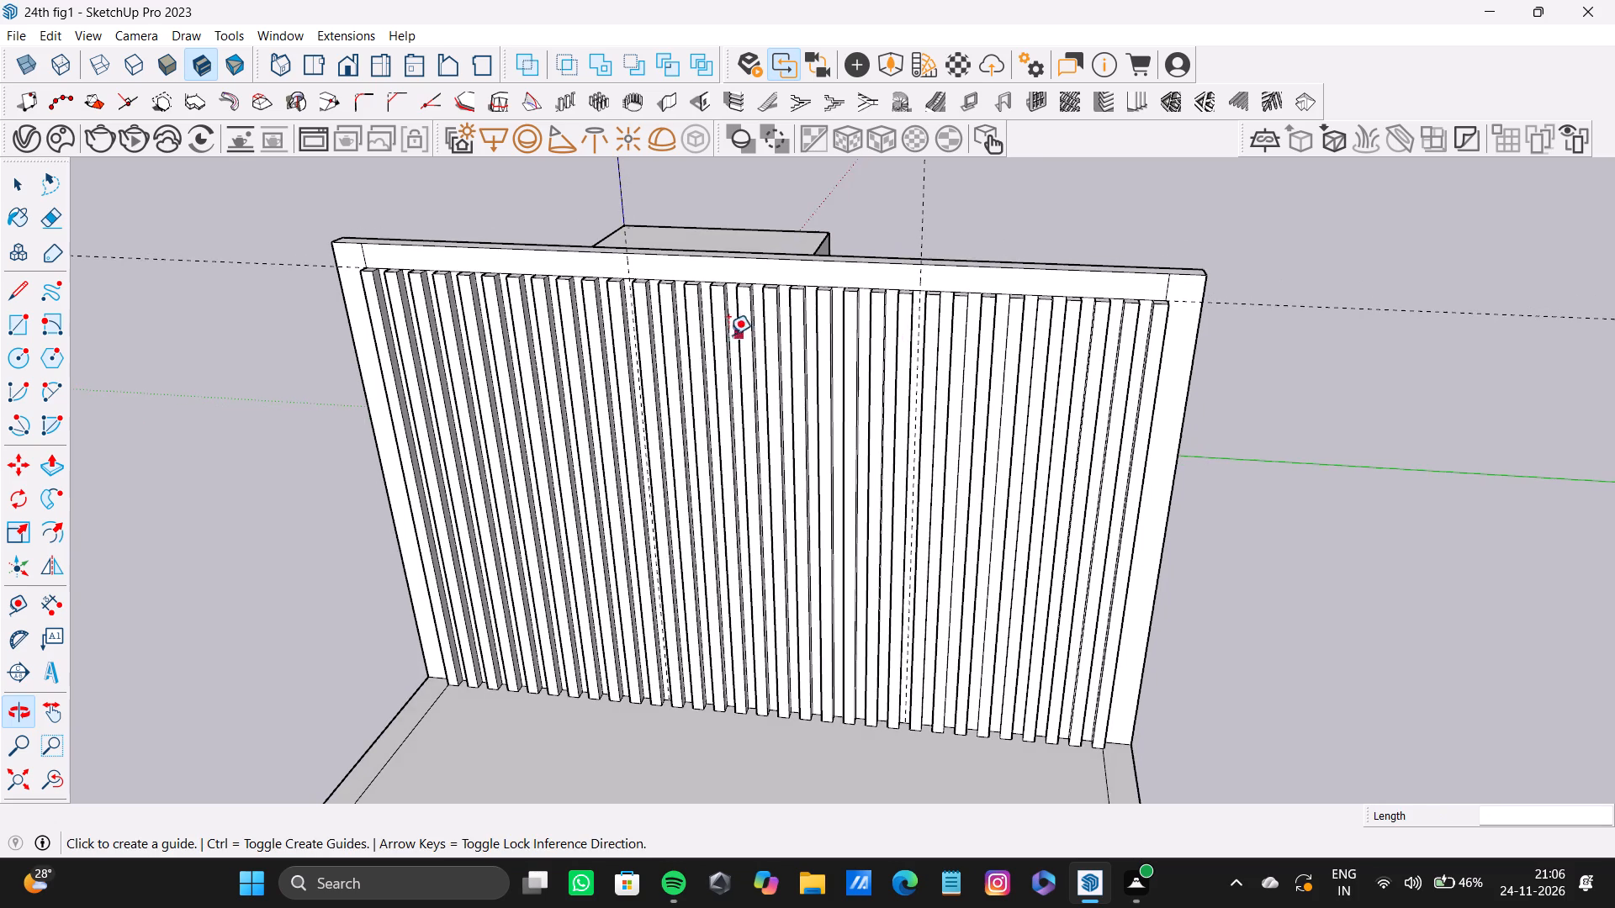
{"action": "scroll", "coordinate": [676, 339], "scroll_direction": "up", "scroll_amount": 5}
{"action": "scroll", "coordinate": [607, 271], "scroll_direction": "down", "scroll_amount": 2}
{"action": "middle_click_drag", "start_coordinate": [606, 272], "coordinate": [604, 338]}
{"action": "key", "text": "space"}
{"action": "scroll", "coordinate": [601, 338], "scroll_direction": "up", "scroll_amount": 8}
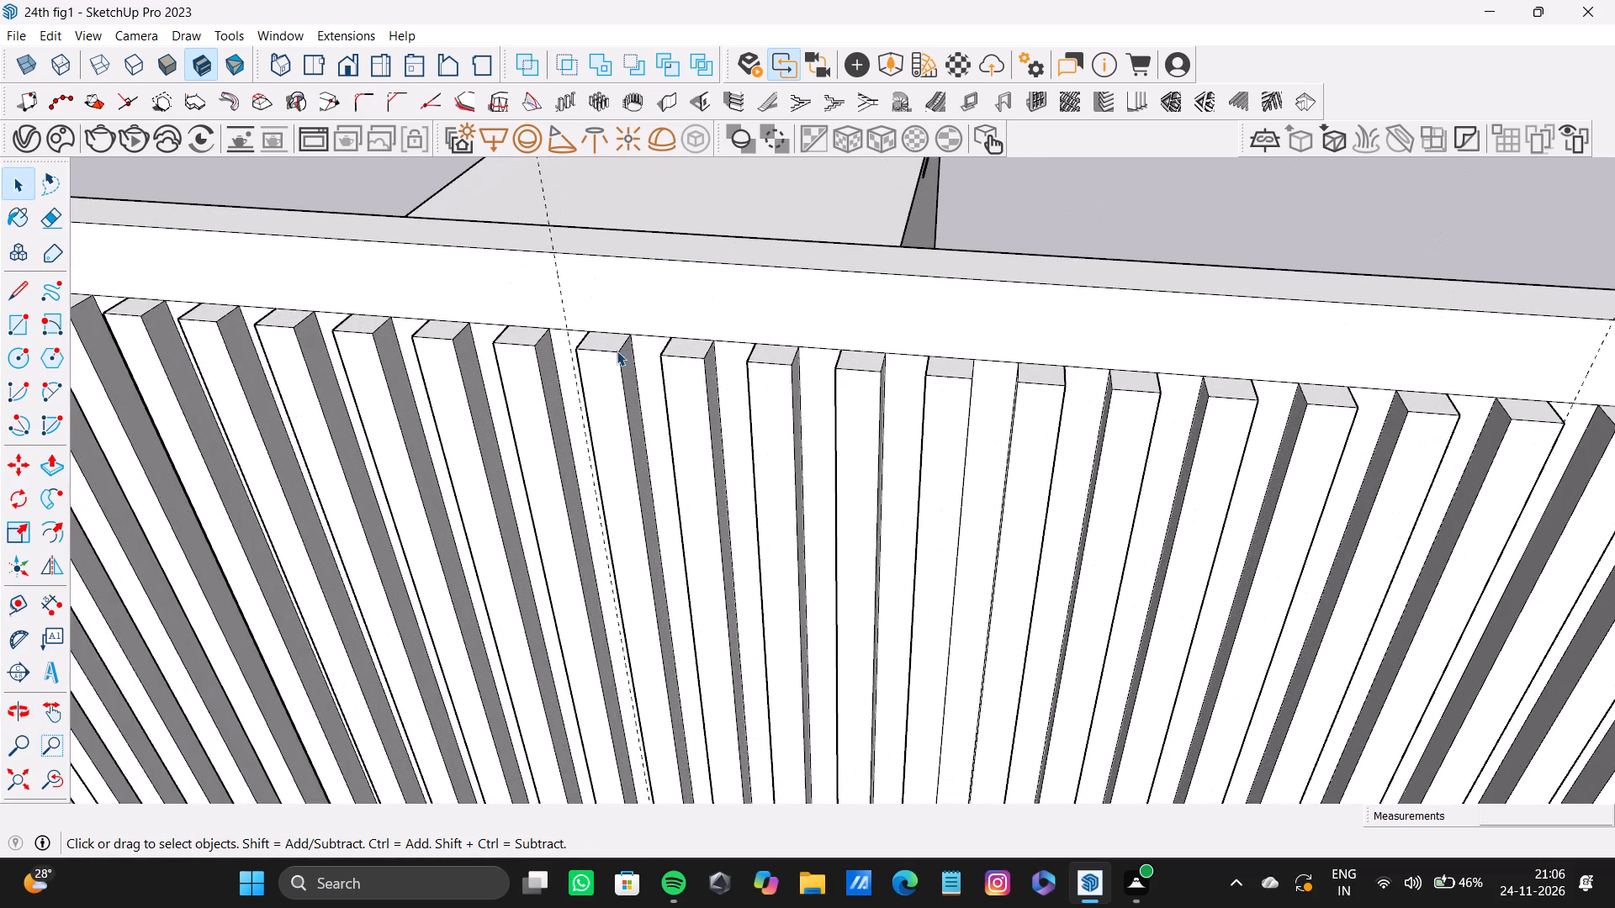
{"action": "left_click", "coordinate": [611, 343]}
{"action": "key", "text": "p"}
{"action": "left_click_drag", "start_coordinate": [612, 342], "coordinate": [651, 499]}
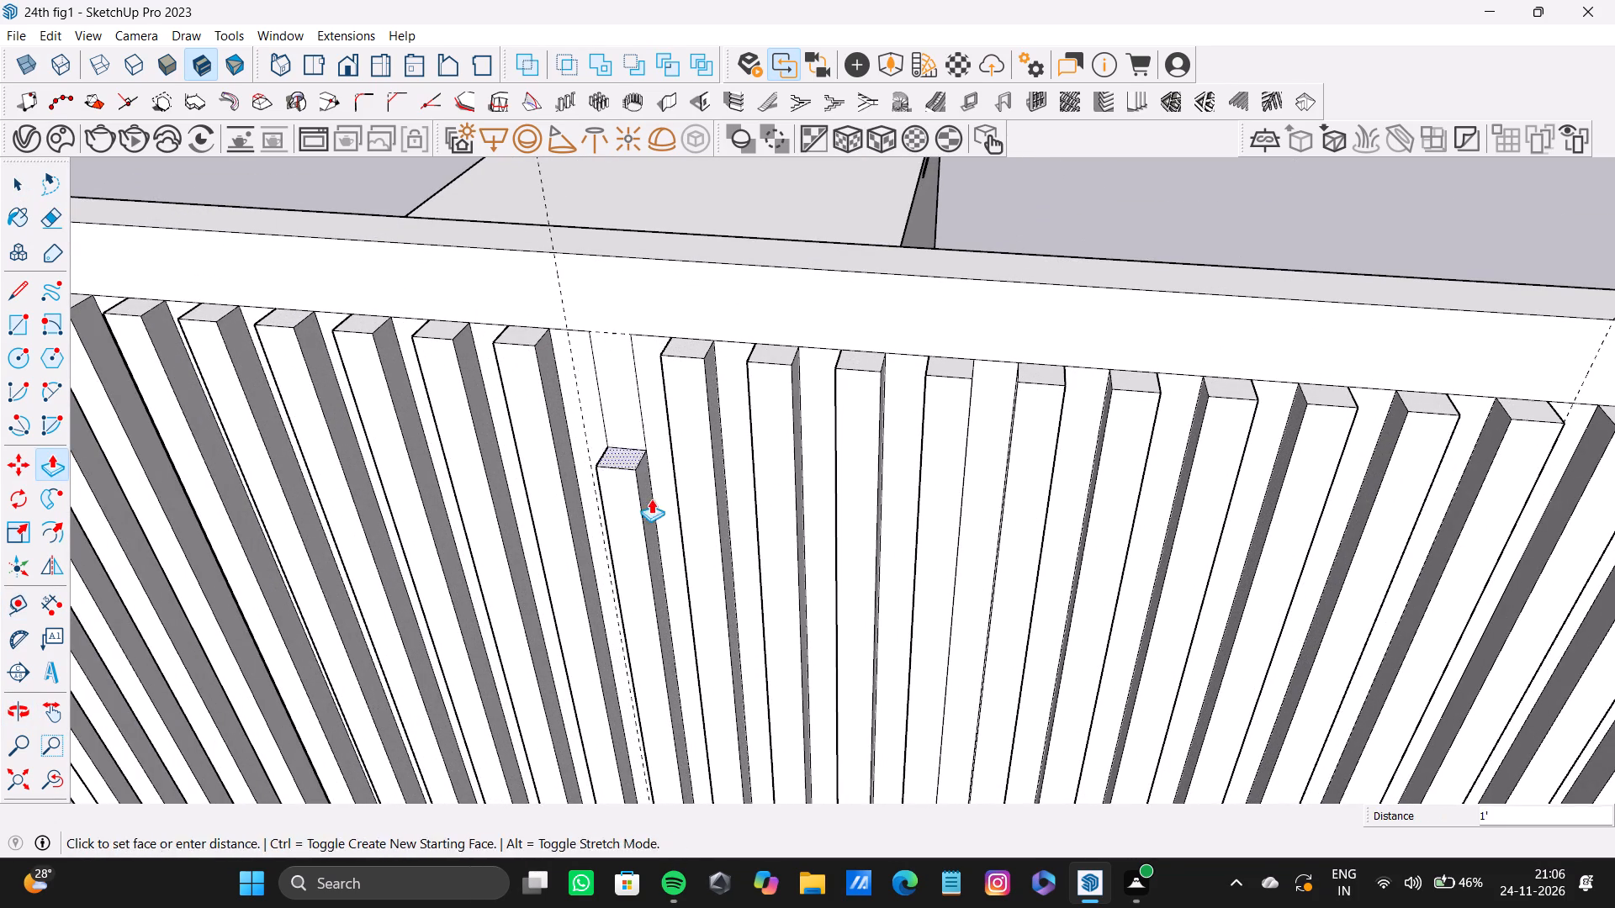
{"action": "left_click_drag", "start_coordinate": [651, 499], "coordinate": [652, 522]}
{"action": "scroll", "coordinate": [652, 526], "scroll_direction": "down", "scroll_amount": 5}
{"action": "middle_click_drag", "start_coordinate": [654, 552], "coordinate": [665, 245], "text": "shift"}
{"action": "left_click_drag", "start_coordinate": [655, 216], "coordinate": [722, 805]}
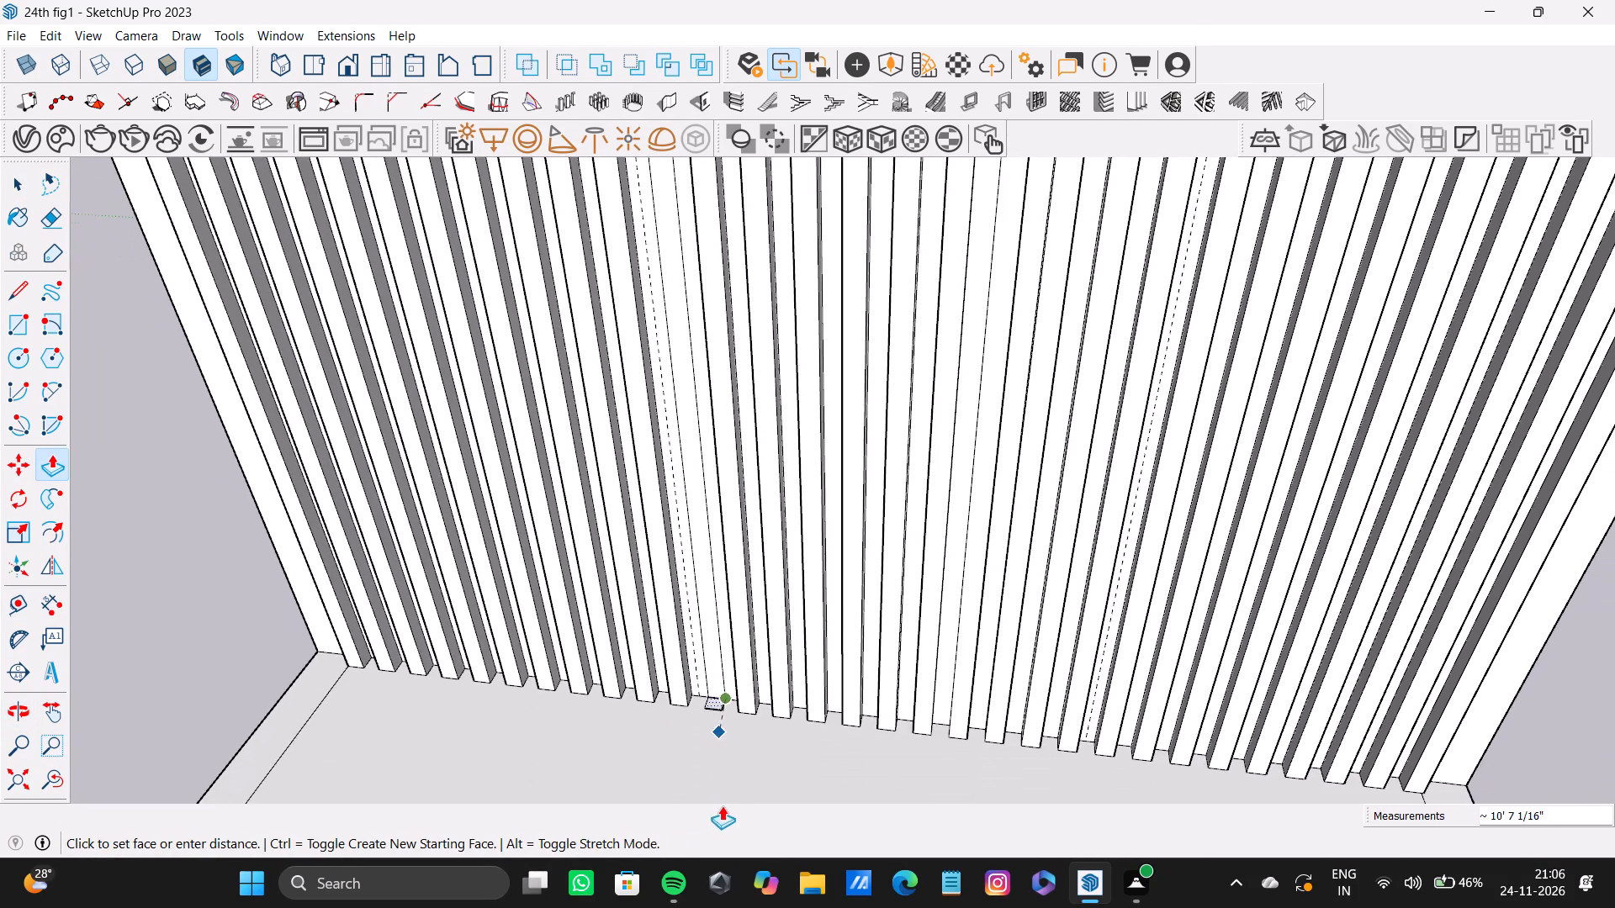
{"action": "left_click_drag", "start_coordinate": [722, 805], "coordinate": [722, 797]}
Push the top face of the second strip inside the 7' 4" guide down to the floor panel to remove it.
{"action": "scroll", "coordinate": [884, 406], "scroll_direction": "down", "scroll_amount": 5}
{"action": "middle_click_drag", "start_coordinate": [879, 404], "coordinate": [829, 557], "text": "shift"}
{"action": "scroll", "coordinate": [633, 326], "scroll_direction": "up", "scroll_amount": 10}
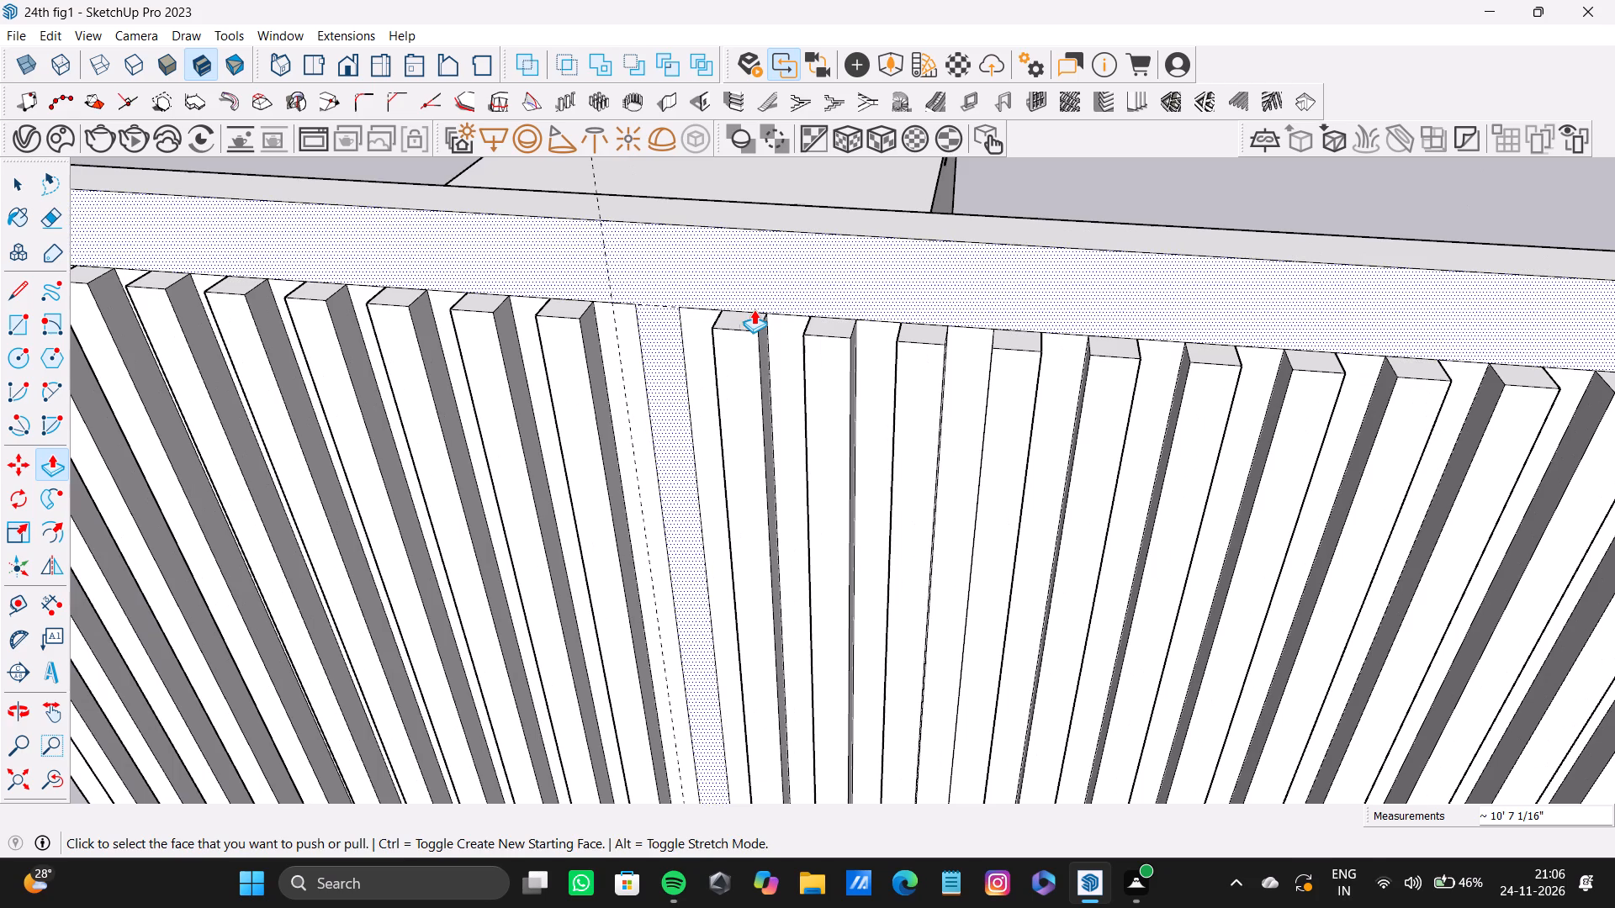
{"action": "key", "text": "space"}
{"action": "left_click", "coordinate": [745, 320]}
{"action": "key", "text": "p"}
{"action": "left_click_drag", "start_coordinate": [745, 321], "coordinate": [797, 605]}
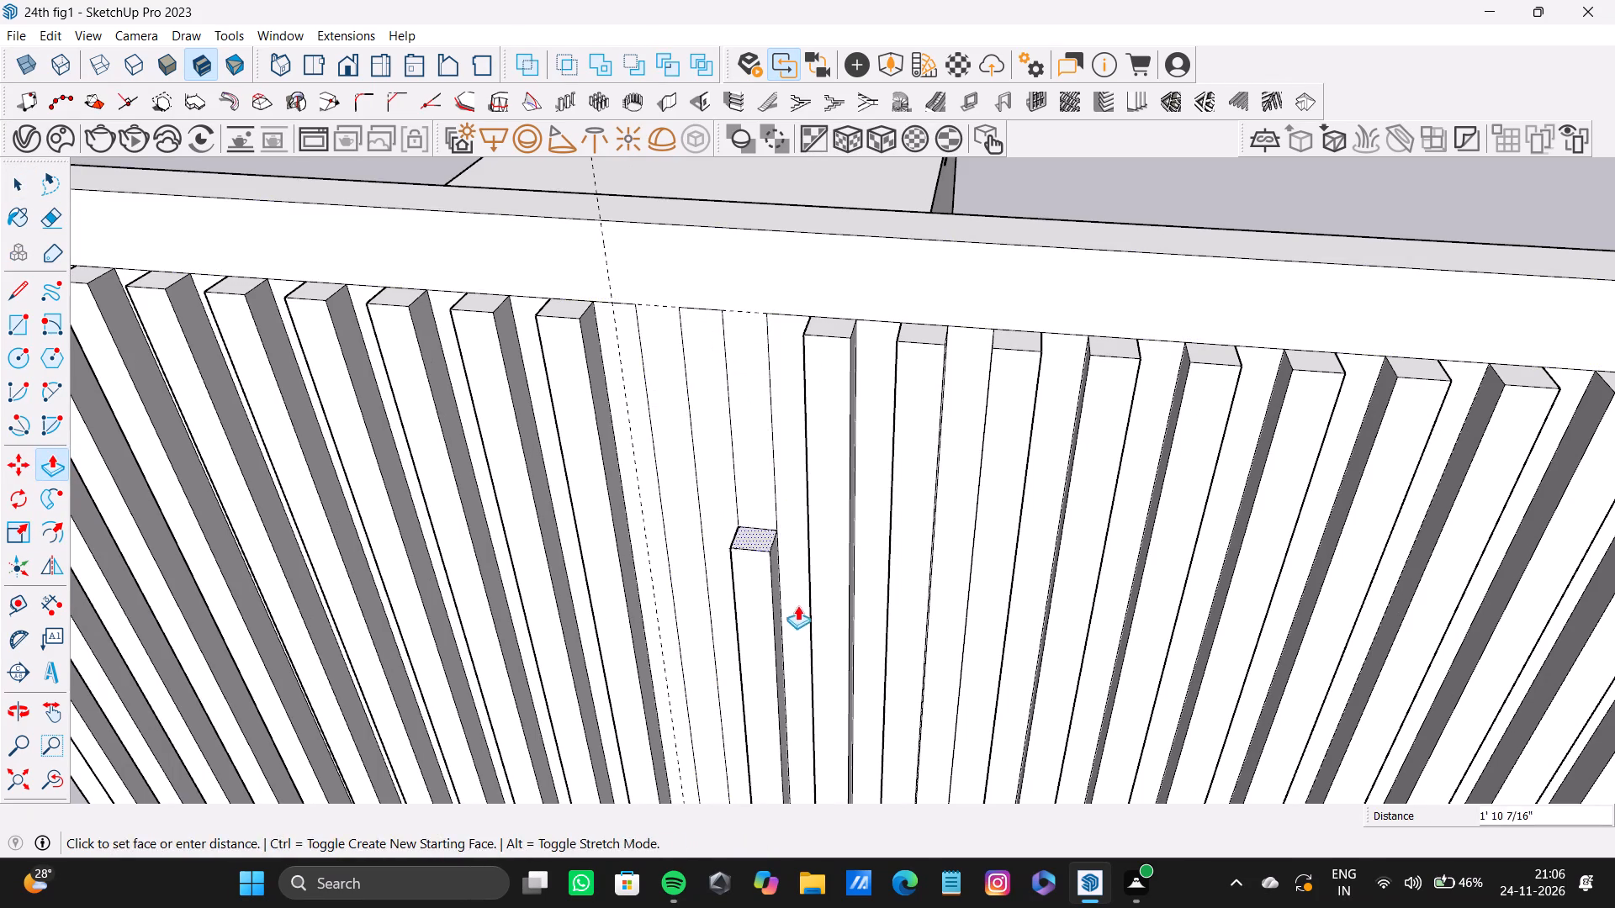
{"action": "left_click_drag", "start_coordinate": [797, 605], "coordinate": [797, 608]}
{"action": "scroll", "coordinate": [788, 620], "scroll_direction": "down", "scroll_amount": 4}
{"action": "middle_click_drag", "start_coordinate": [786, 619], "coordinate": [685, 287], "text": "shift"}
{"action": "left_click_drag", "start_coordinate": [680, 277], "coordinate": [742, 331]}
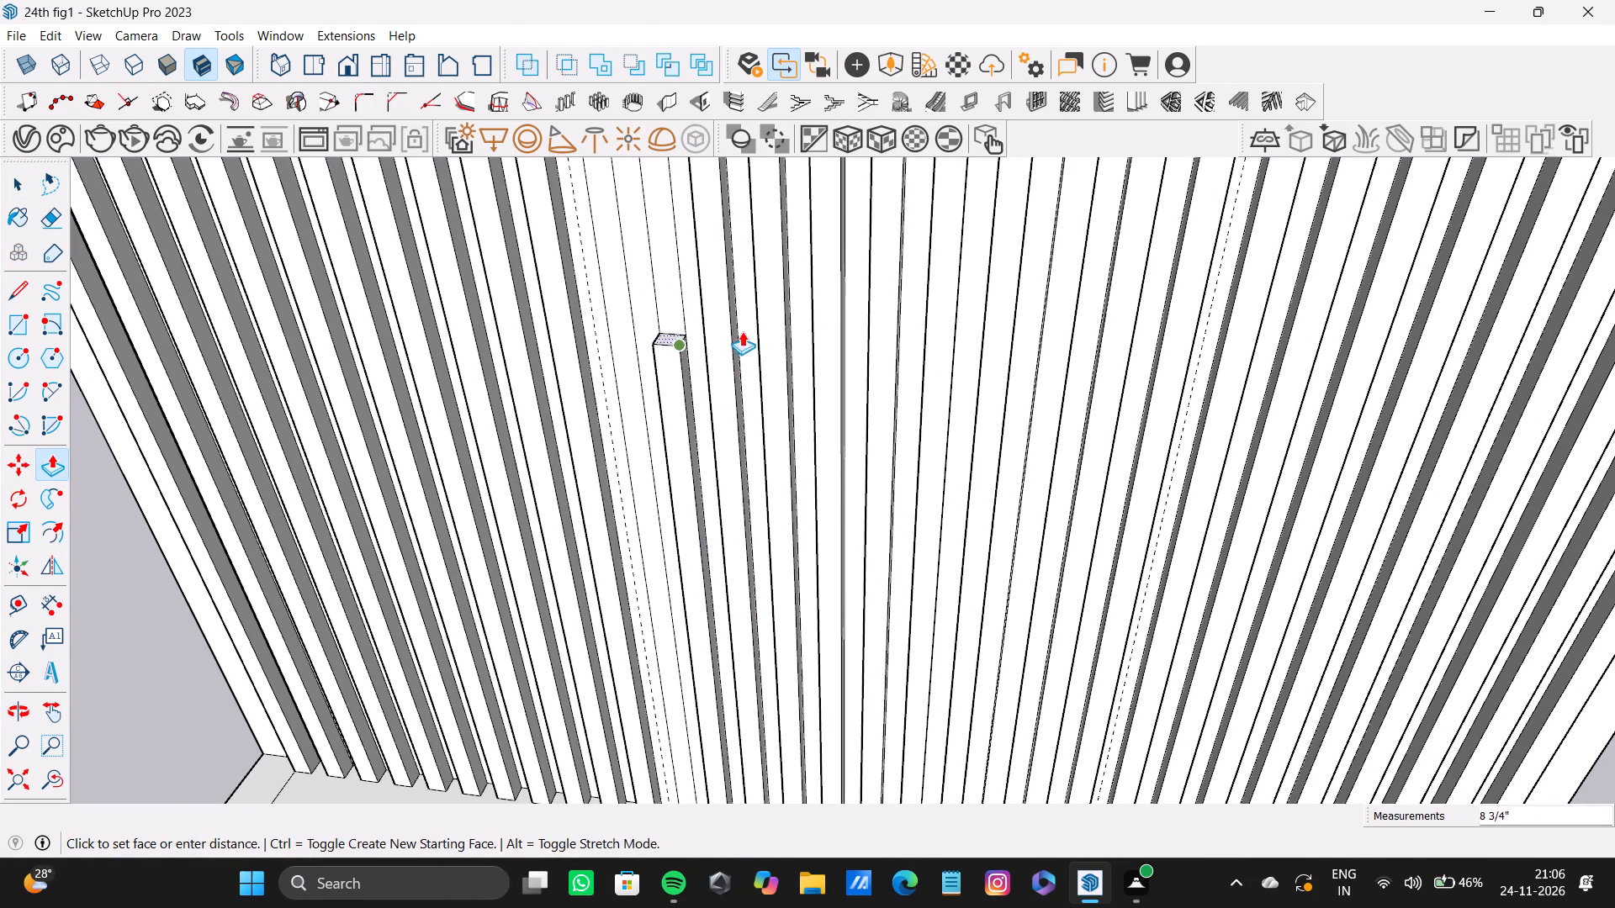
{"action": "left_click_drag", "start_coordinate": [742, 331], "coordinate": [793, 657]}
{"action": "scroll", "coordinate": [792, 656], "scroll_direction": "down", "scroll_amount": 4}
{"action": "middle_click_drag", "start_coordinate": [792, 653], "coordinate": [753, 423], "text": "shift"}
{"action": "scroll", "coordinate": [707, 405], "scroll_direction": "up", "scroll_amount": 2}
{"action": "left_click_drag", "start_coordinate": [696, 441], "coordinate": [728, 577]}
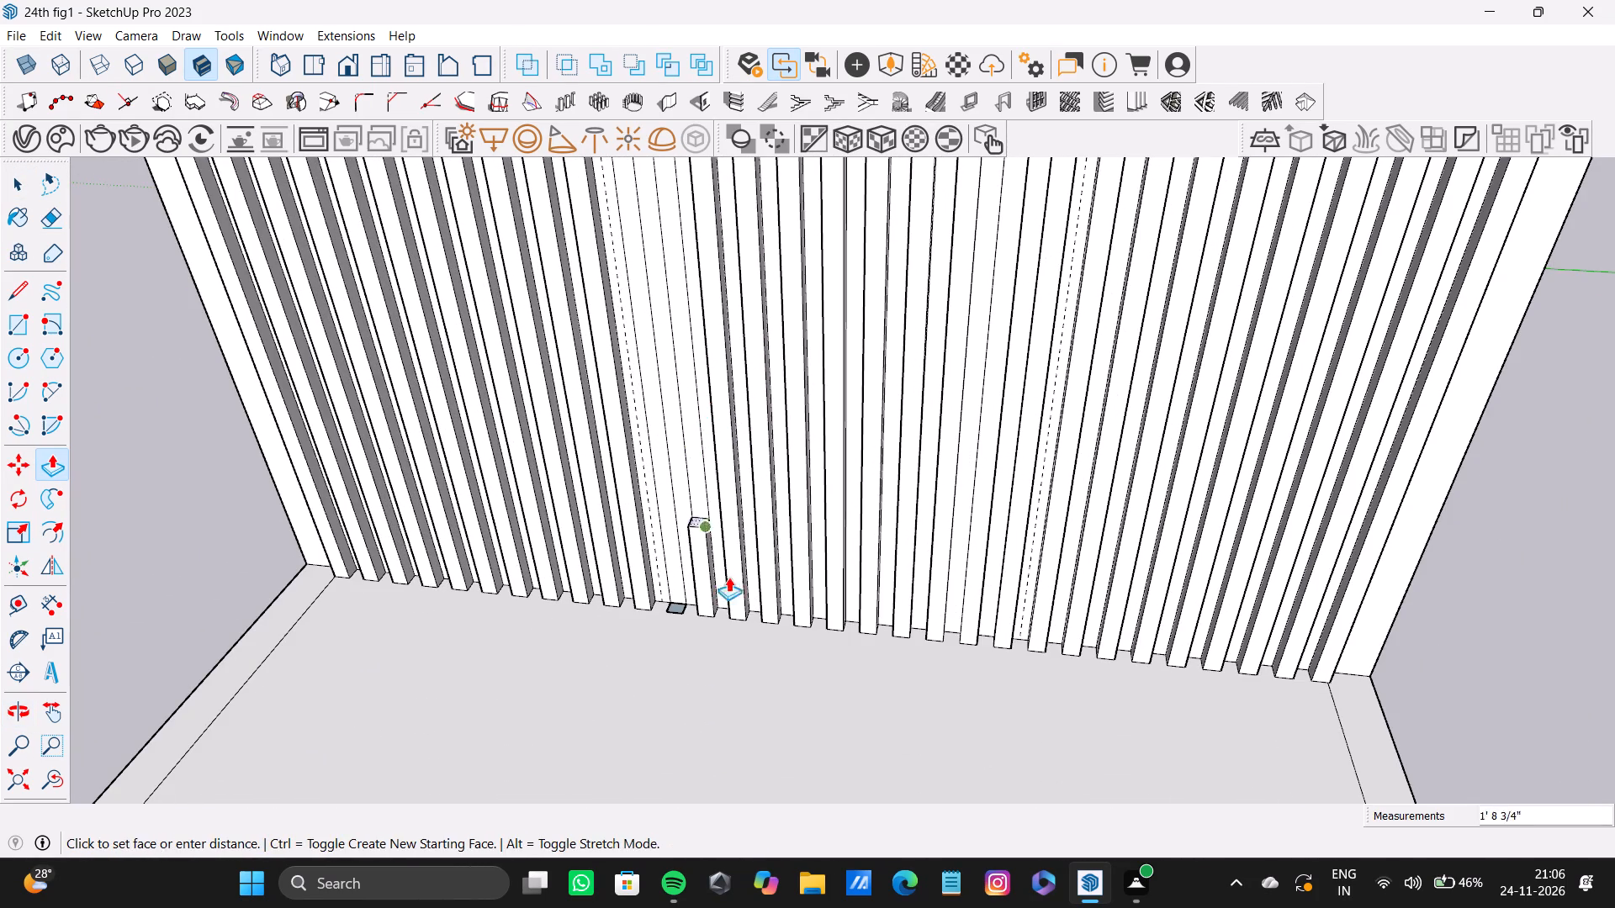
{"action": "left_click_drag", "start_coordinate": [728, 577], "coordinate": [728, 644]}
Push the top face of the third strip inside the 7' 4" guide down to the floor panel to remove it.
{"action": "scroll", "coordinate": [755, 416], "scroll_direction": "down", "scroll_amount": 10}
{"action": "middle_click_drag", "start_coordinate": [764, 407], "coordinate": [773, 635], "text": "shift"}
{"action": "scroll", "coordinate": [752, 534], "scroll_direction": "up", "scroll_amount": 9}
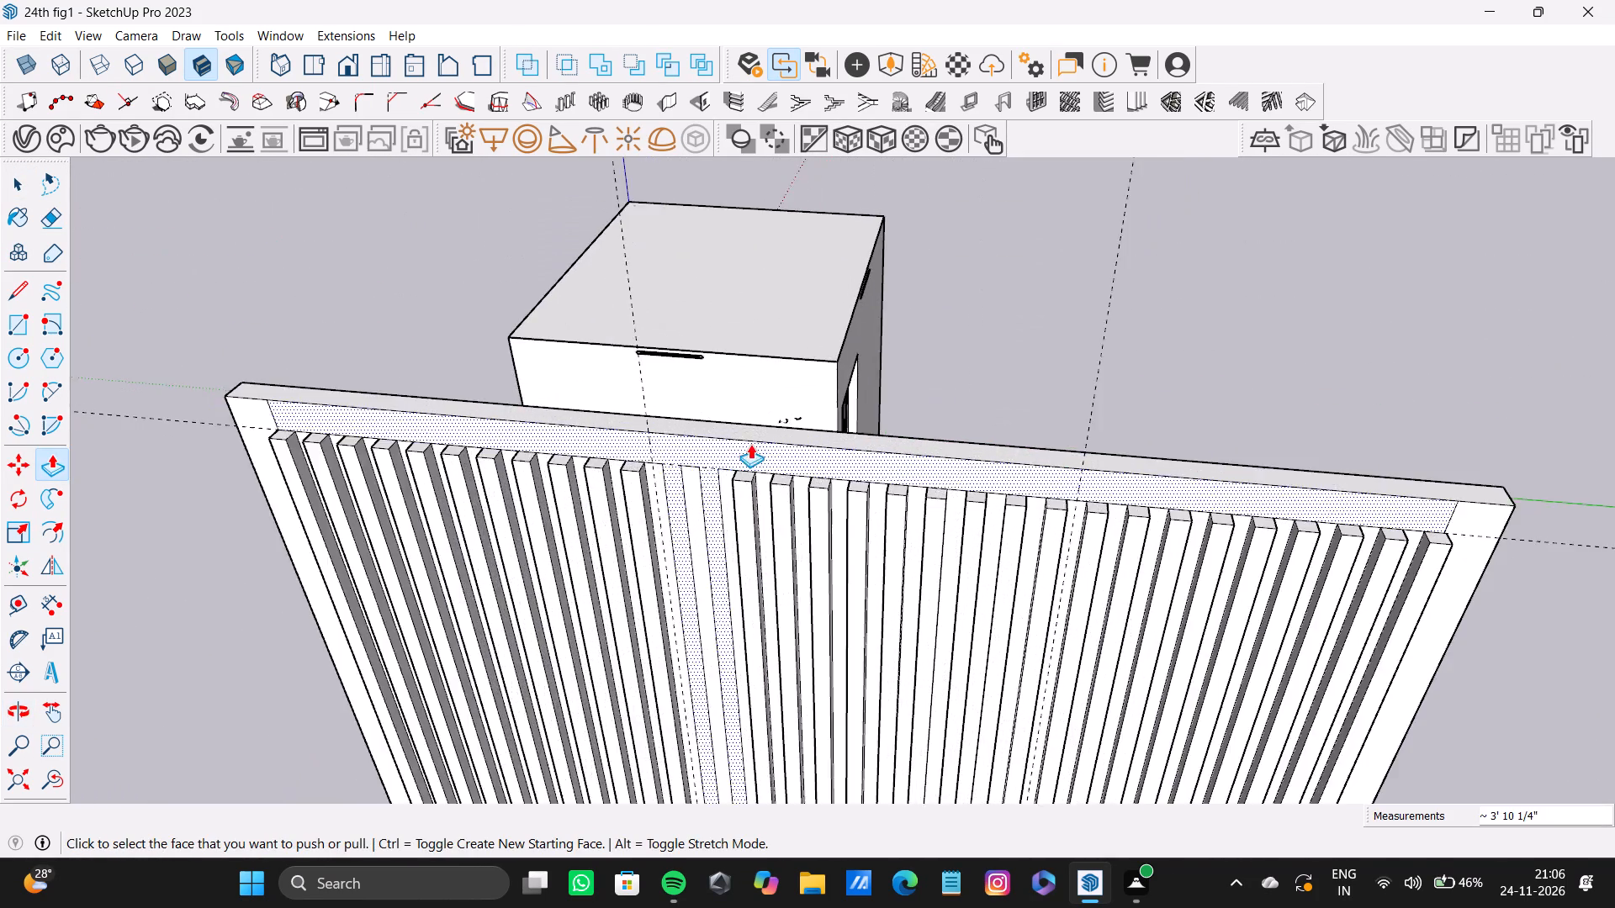
{"action": "scroll", "coordinate": [750, 444], "scroll_direction": "up", "scroll_amount": 3}
{"action": "key", "text": "space"}
{"action": "left_click", "coordinate": [744, 501]}
{"action": "left_click", "coordinate": [744, 497]}
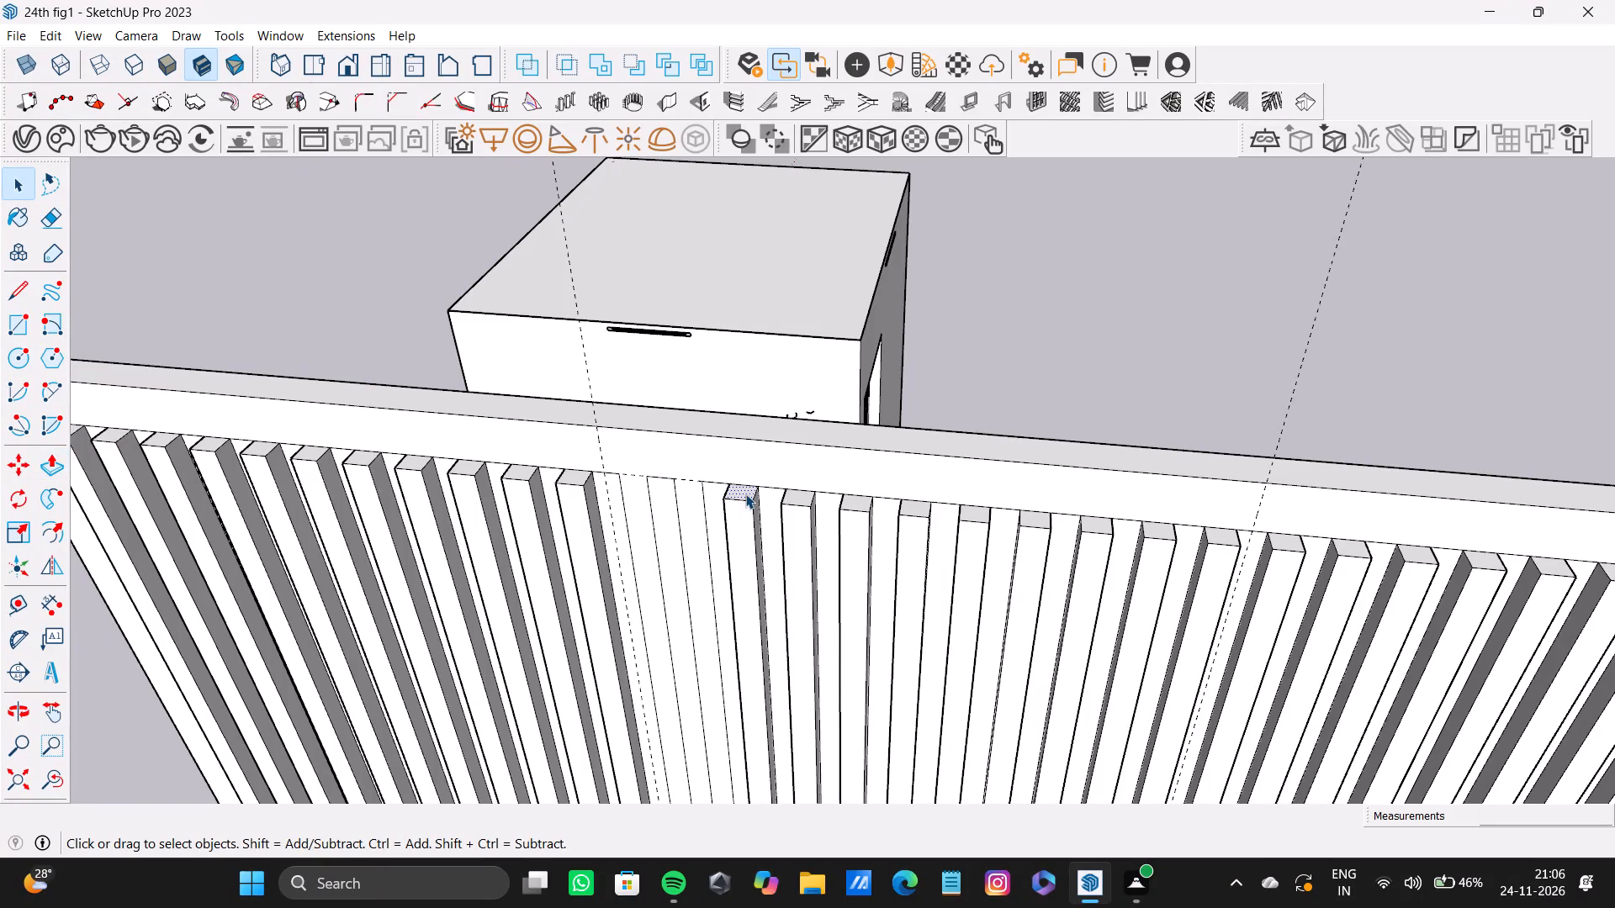
{"action": "key", "text": "p"}
{"action": "left_click_drag", "start_coordinate": [756, 494], "coordinate": [770, 782]}
{"action": "scroll", "coordinate": [765, 726], "scroll_direction": "down", "scroll_amount": 5}
{"action": "middle_click_drag", "start_coordinate": [765, 722], "coordinate": [730, 105], "text": "shift"}
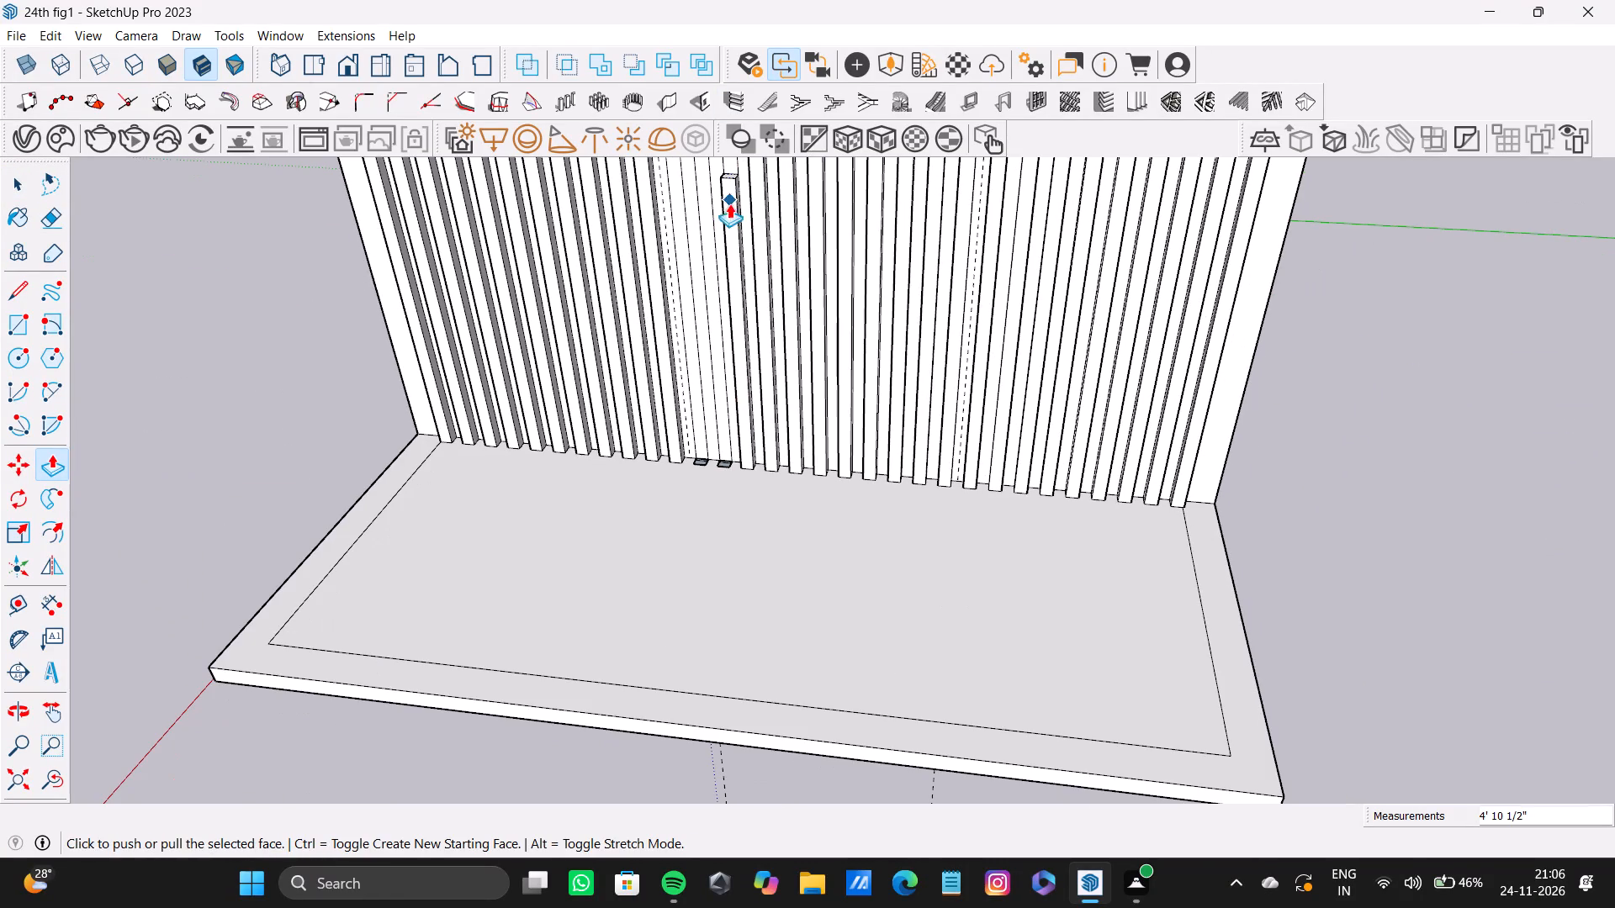
{"action": "left_click_drag", "start_coordinate": [733, 172], "coordinate": [750, 473]}
Push the top face of the fourth strip inside the 7' 4" guide down to the floor panel to remove it.
{"action": "scroll", "coordinate": [674, 333], "scroll_direction": "down", "scroll_amount": 5}
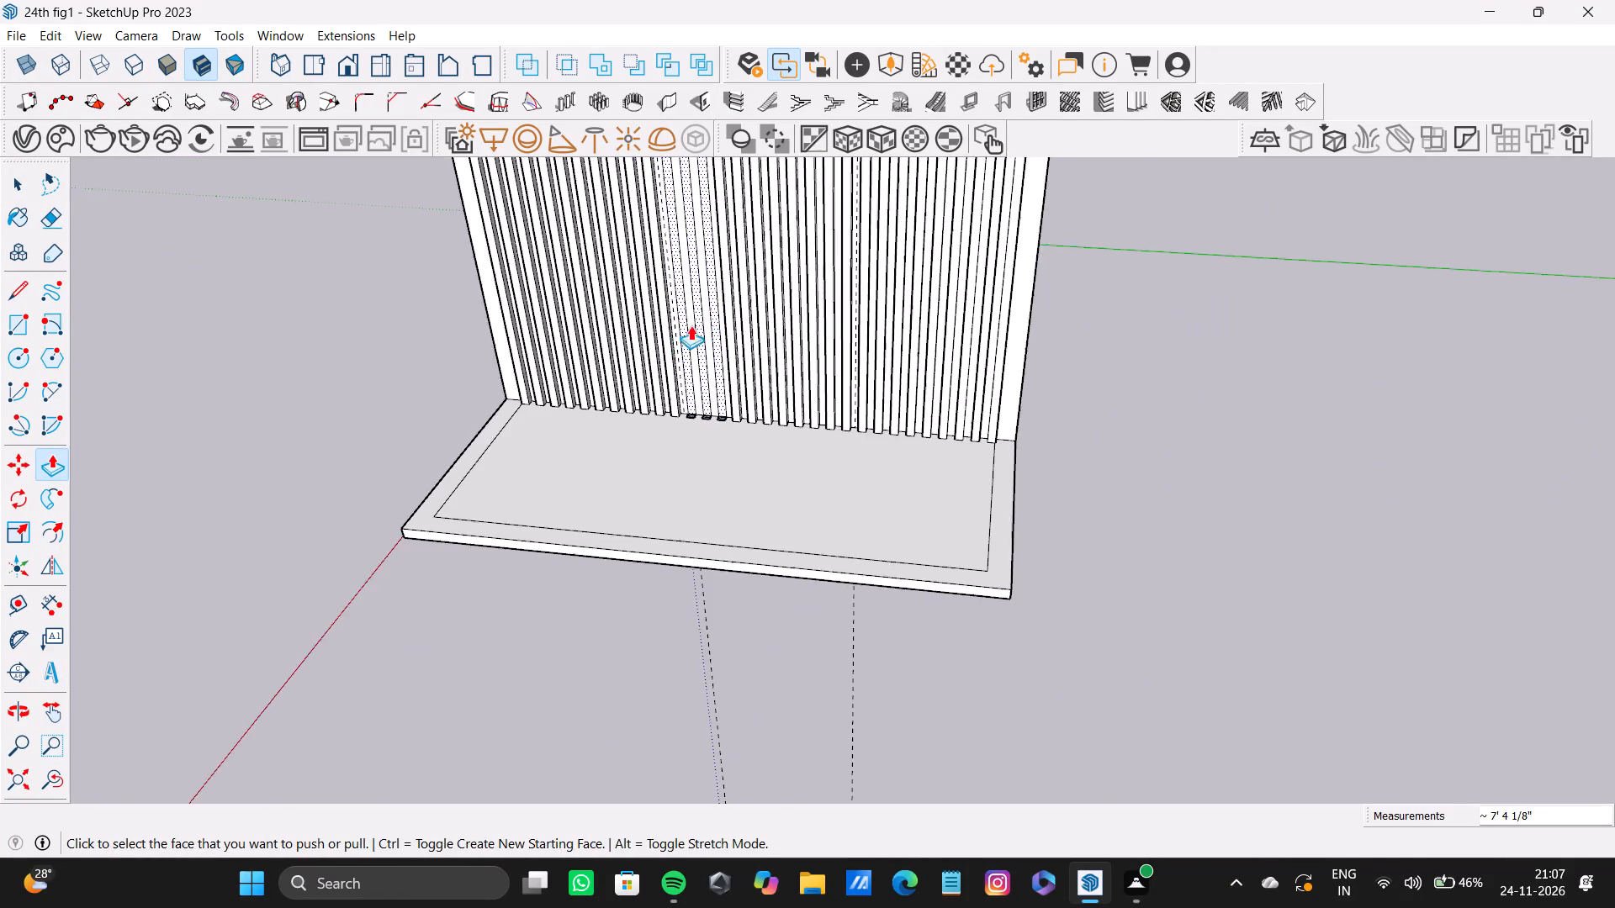
{"action": "middle_click_drag", "start_coordinate": [708, 314], "coordinate": [704, 601], "text": "shift"}
{"action": "scroll", "coordinate": [712, 354], "scroll_direction": "up", "scroll_amount": 8}
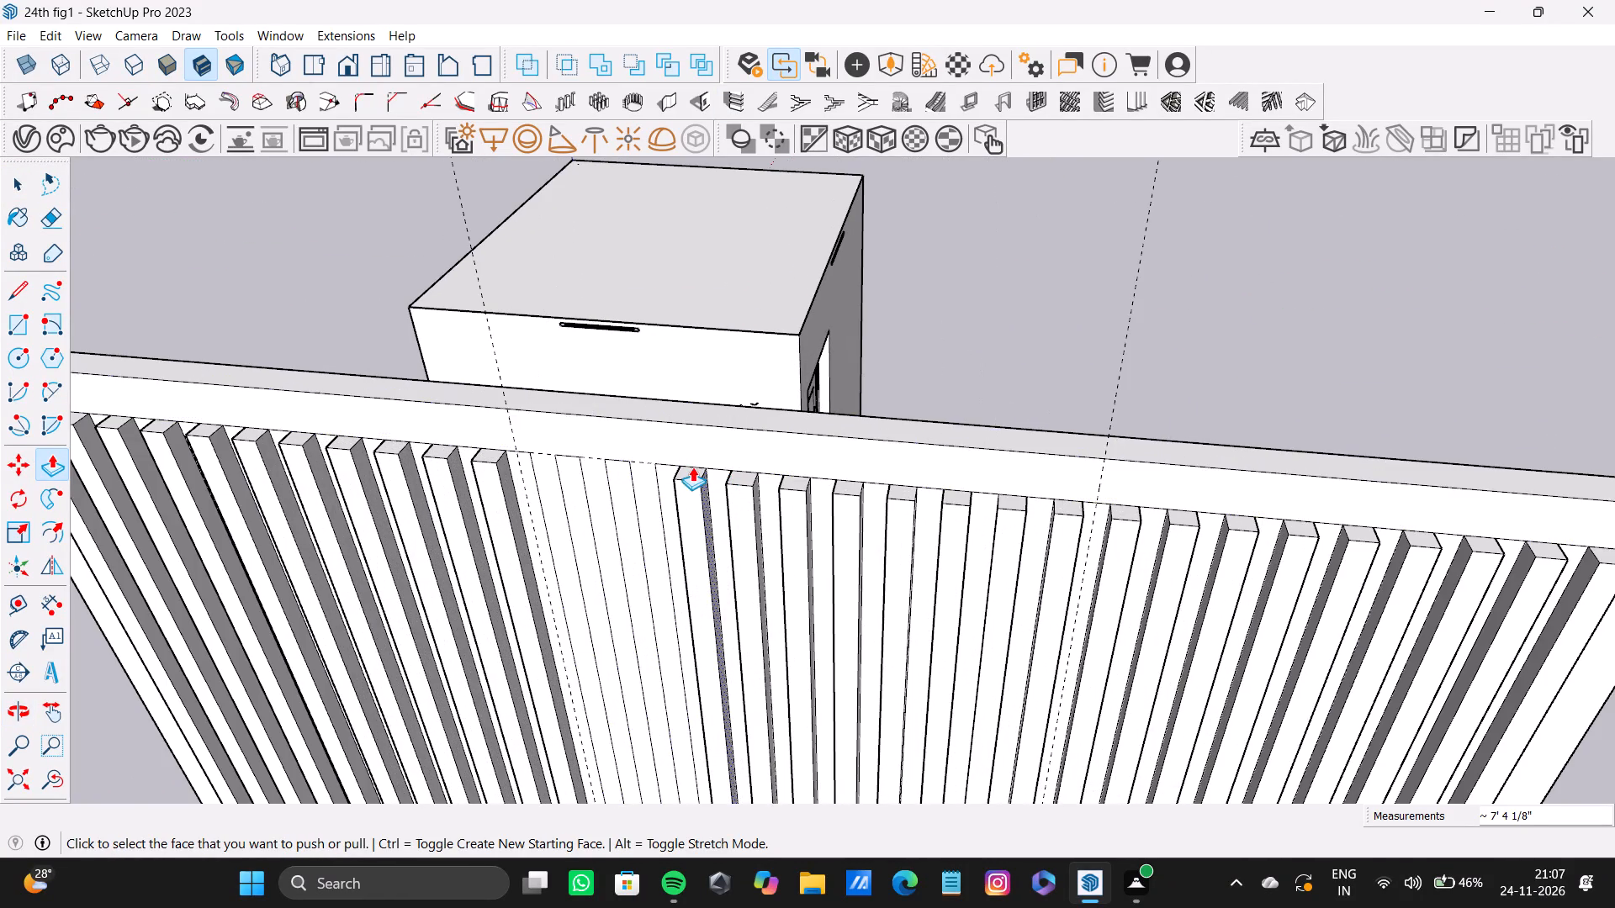
{"action": "left_click_drag", "start_coordinate": [696, 473], "coordinate": [757, 674]}
{"action": "scroll", "coordinate": [757, 658], "scroll_direction": "down", "scroll_amount": 4}
{"action": "middle_click_drag", "start_coordinate": [758, 656], "coordinate": [719, 220], "text": "shift"}
{"action": "left_click_drag", "start_coordinate": [689, 245], "coordinate": [718, 416]}
{"action": "key", "text": "ctrl+z"}
{"action": "scroll", "coordinate": [675, 247], "scroll_direction": "up", "scroll_amount": 5}
{"action": "middle_click_drag", "start_coordinate": [709, 247], "coordinate": [670, 173]}
{"action": "left_click_drag", "start_coordinate": [661, 268], "coordinate": [728, 641]}
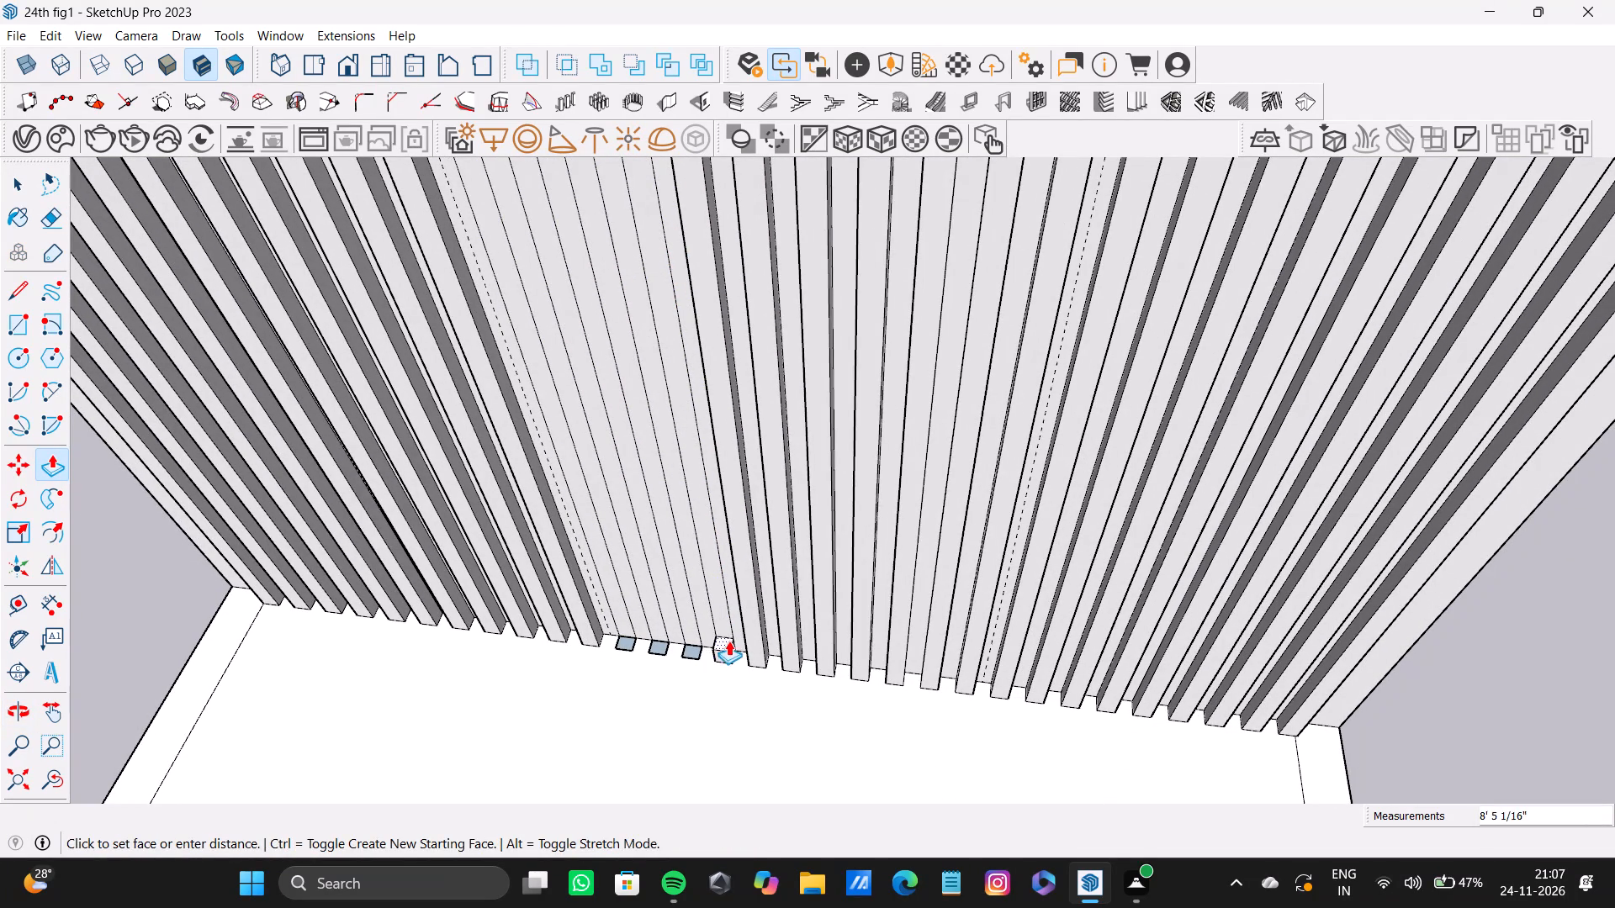
{"action": "left_click_drag", "start_coordinate": [728, 641], "coordinate": [731, 662]}
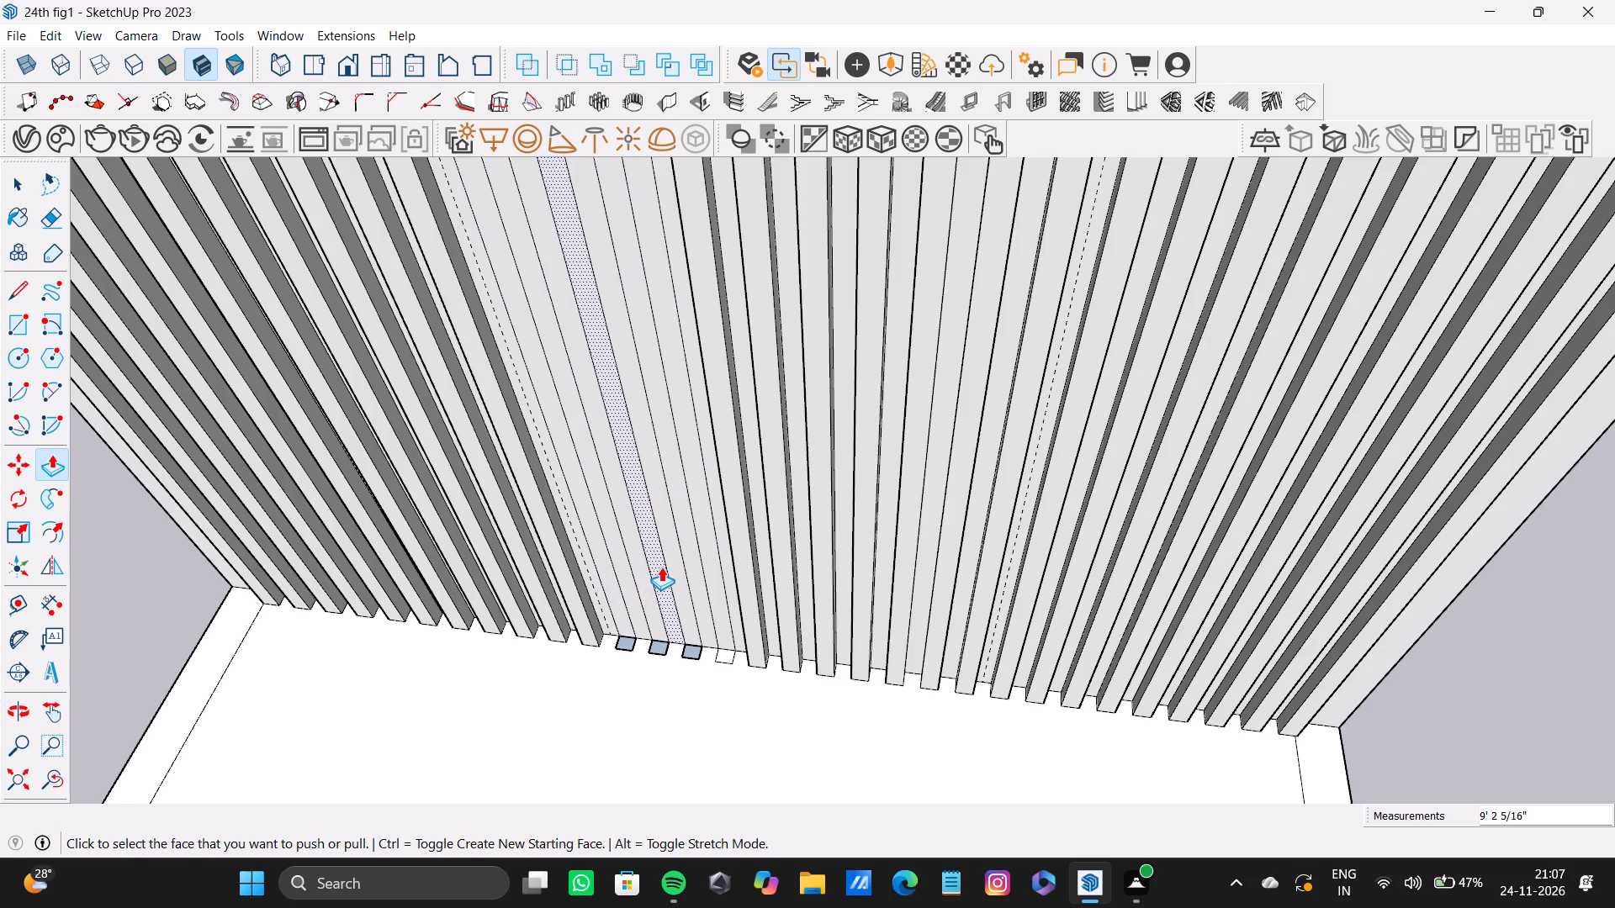
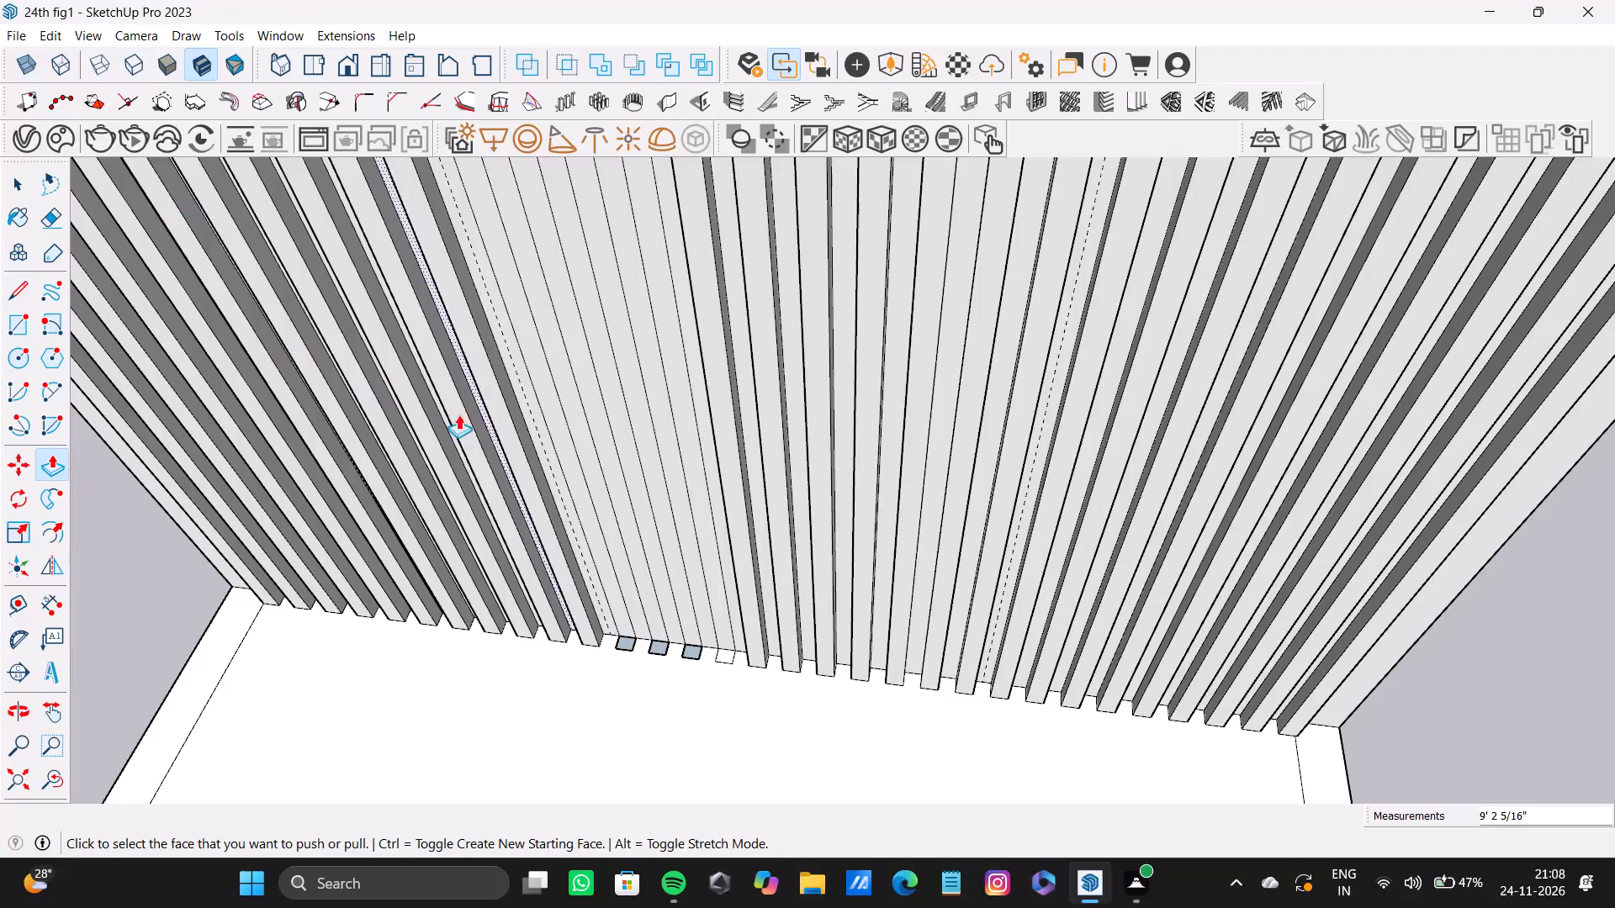
Push the top faces of the next six strips between the two guides down to the floor panel to remove them.
{"action": "scroll", "coordinate": [776, 340], "scroll_direction": "down", "scroll_amount": 4}
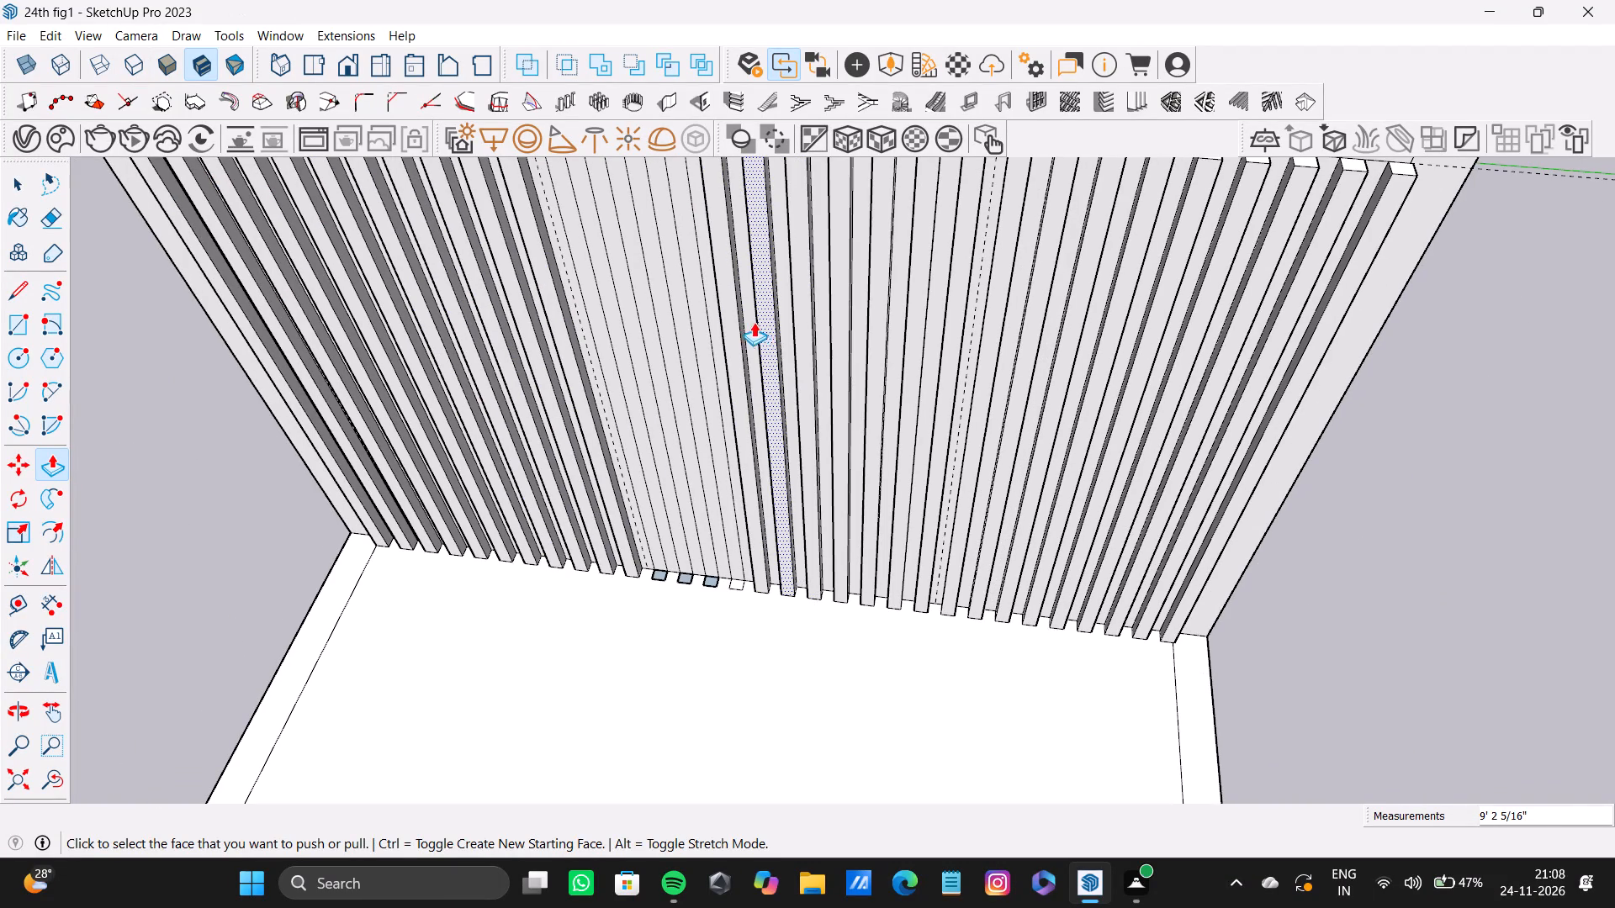
{"action": "scroll", "coordinate": [775, 332], "scroll_direction": "down", "scroll_amount": 5}
{"action": "middle_click_drag", "start_coordinate": [775, 356], "coordinate": [736, 414]}
{"action": "scroll", "coordinate": [733, 275], "scroll_direction": "up", "scroll_amount": 4}
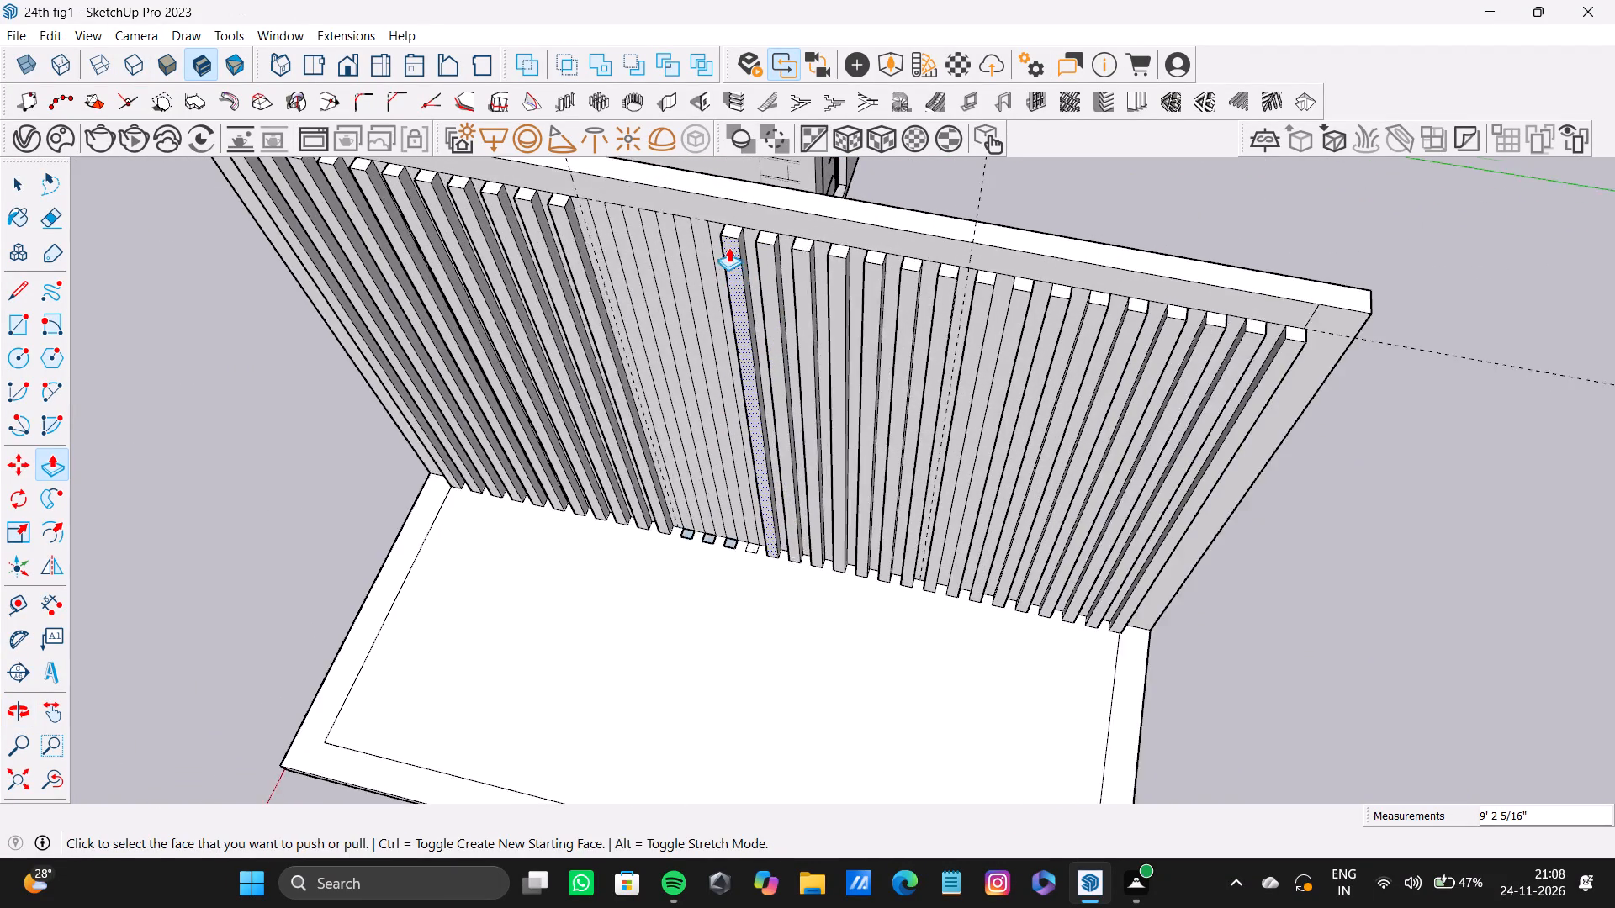
{"action": "left_click_drag", "start_coordinate": [738, 223], "coordinate": [776, 580]}
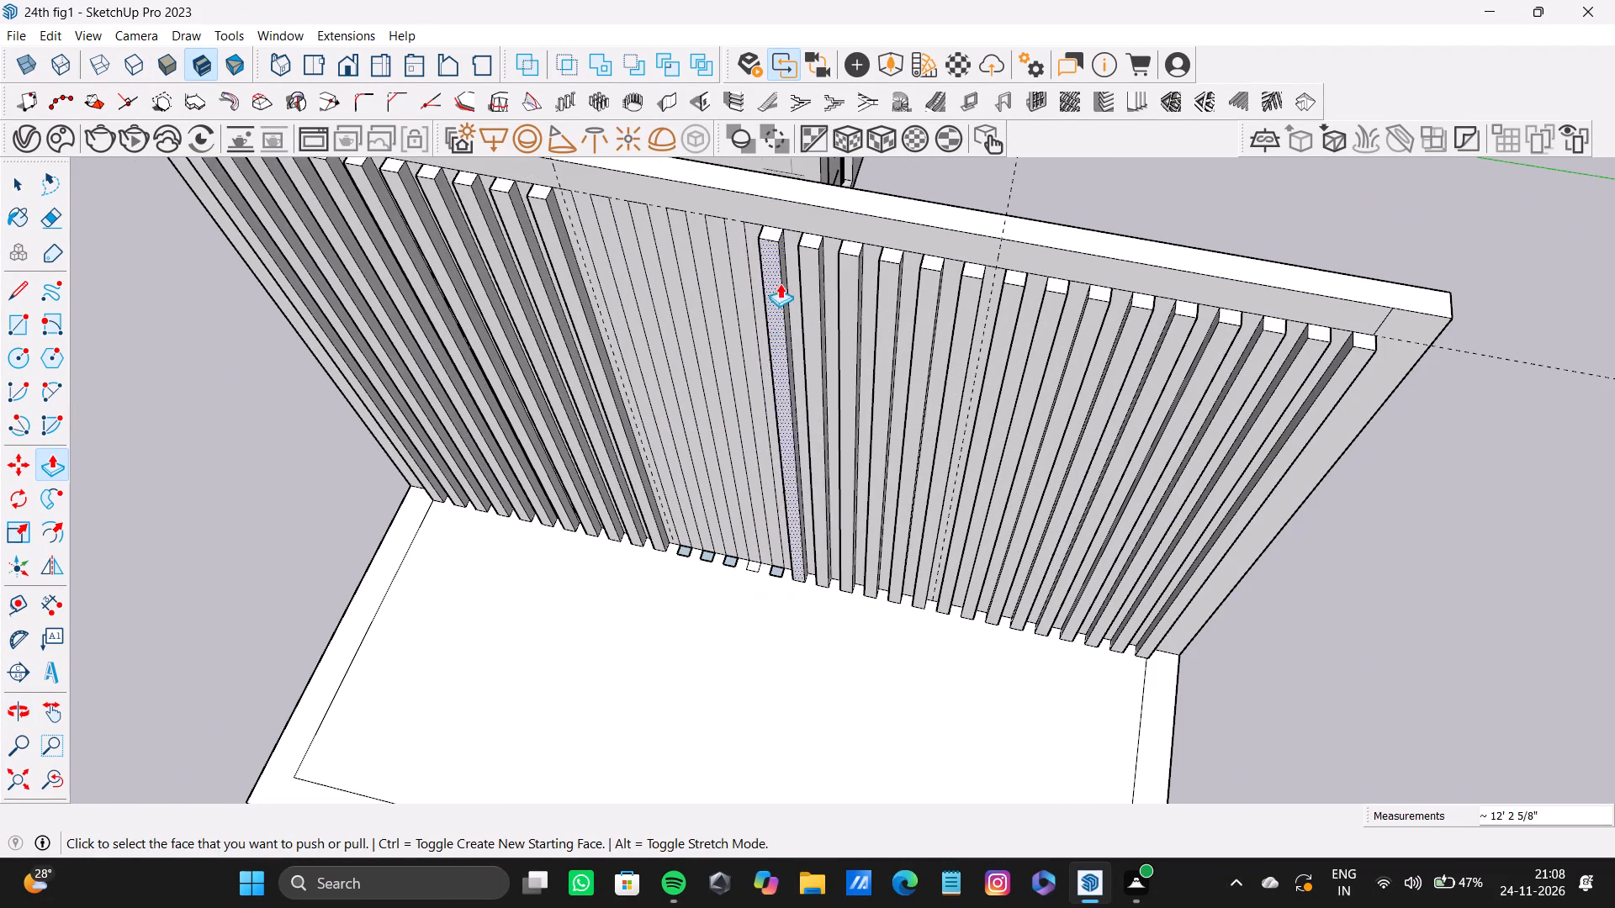
{"action": "left_click", "coordinate": [770, 226]}
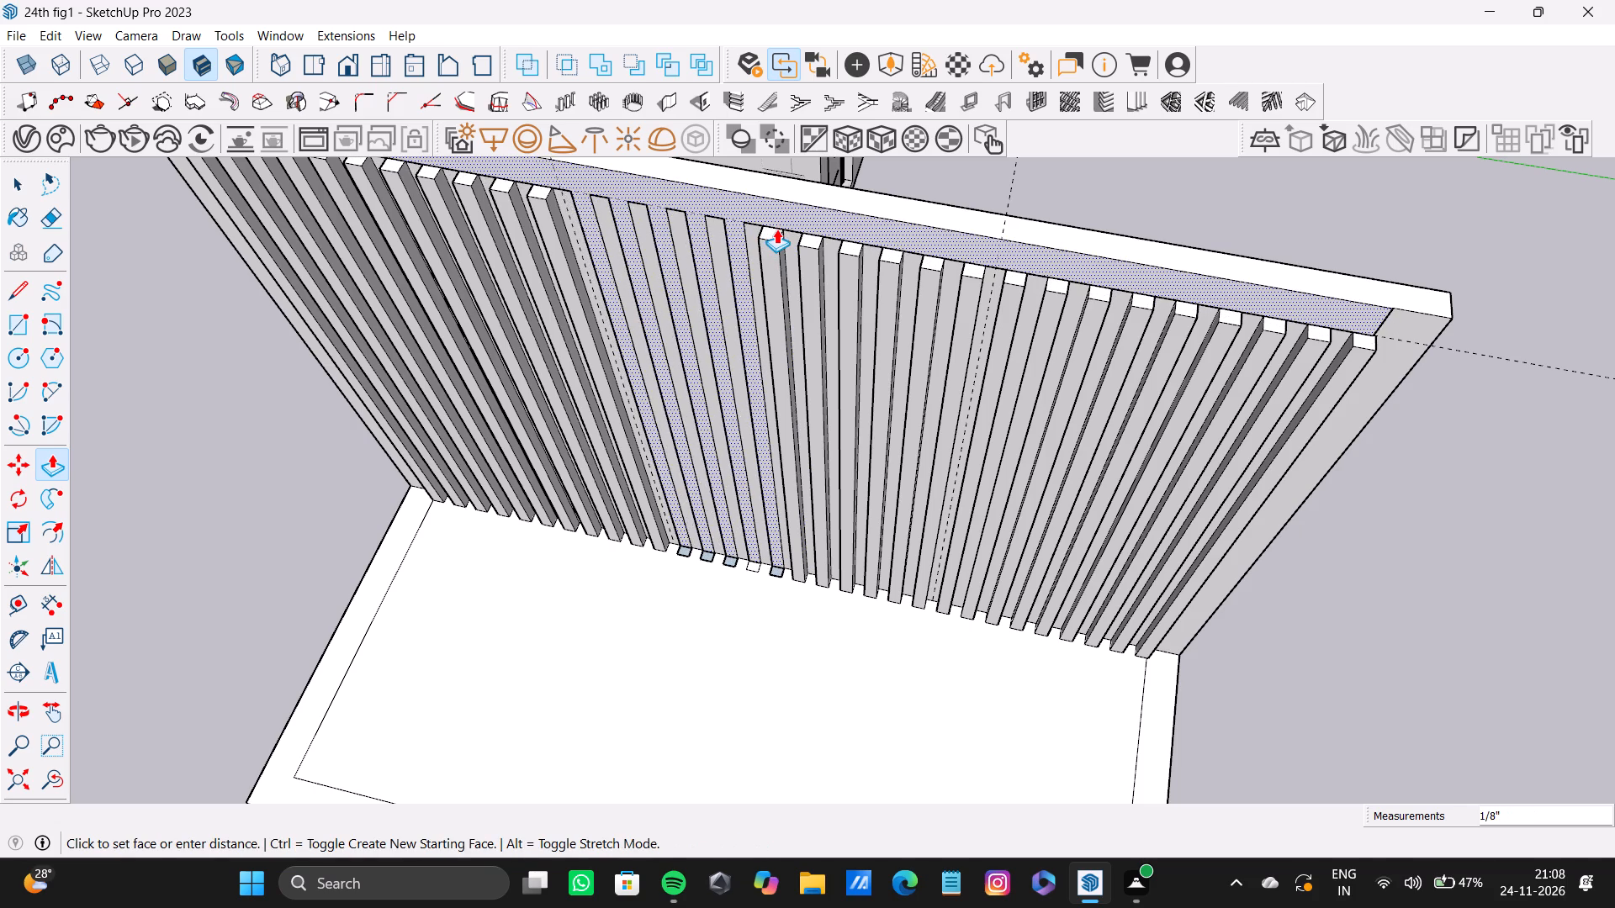
{"action": "left_click_drag", "start_coordinate": [774, 231], "coordinate": [807, 568]}
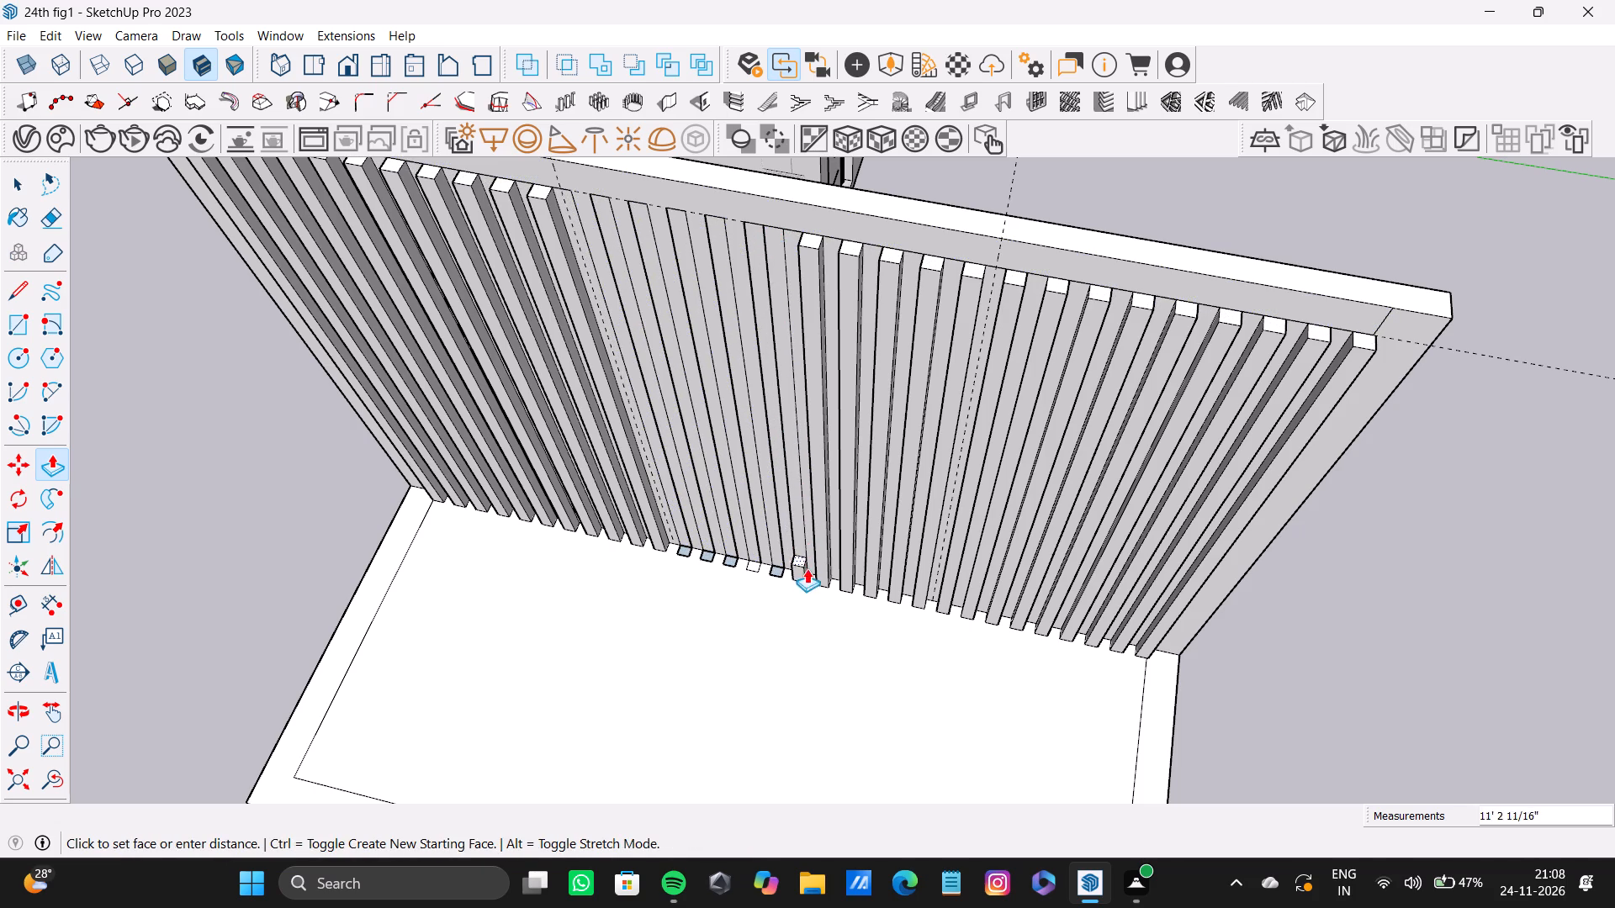
{"action": "left_click_drag", "start_coordinate": [807, 568], "coordinate": [815, 583]}
{"action": "left_click_drag", "start_coordinate": [813, 235], "coordinate": [887, 601]}
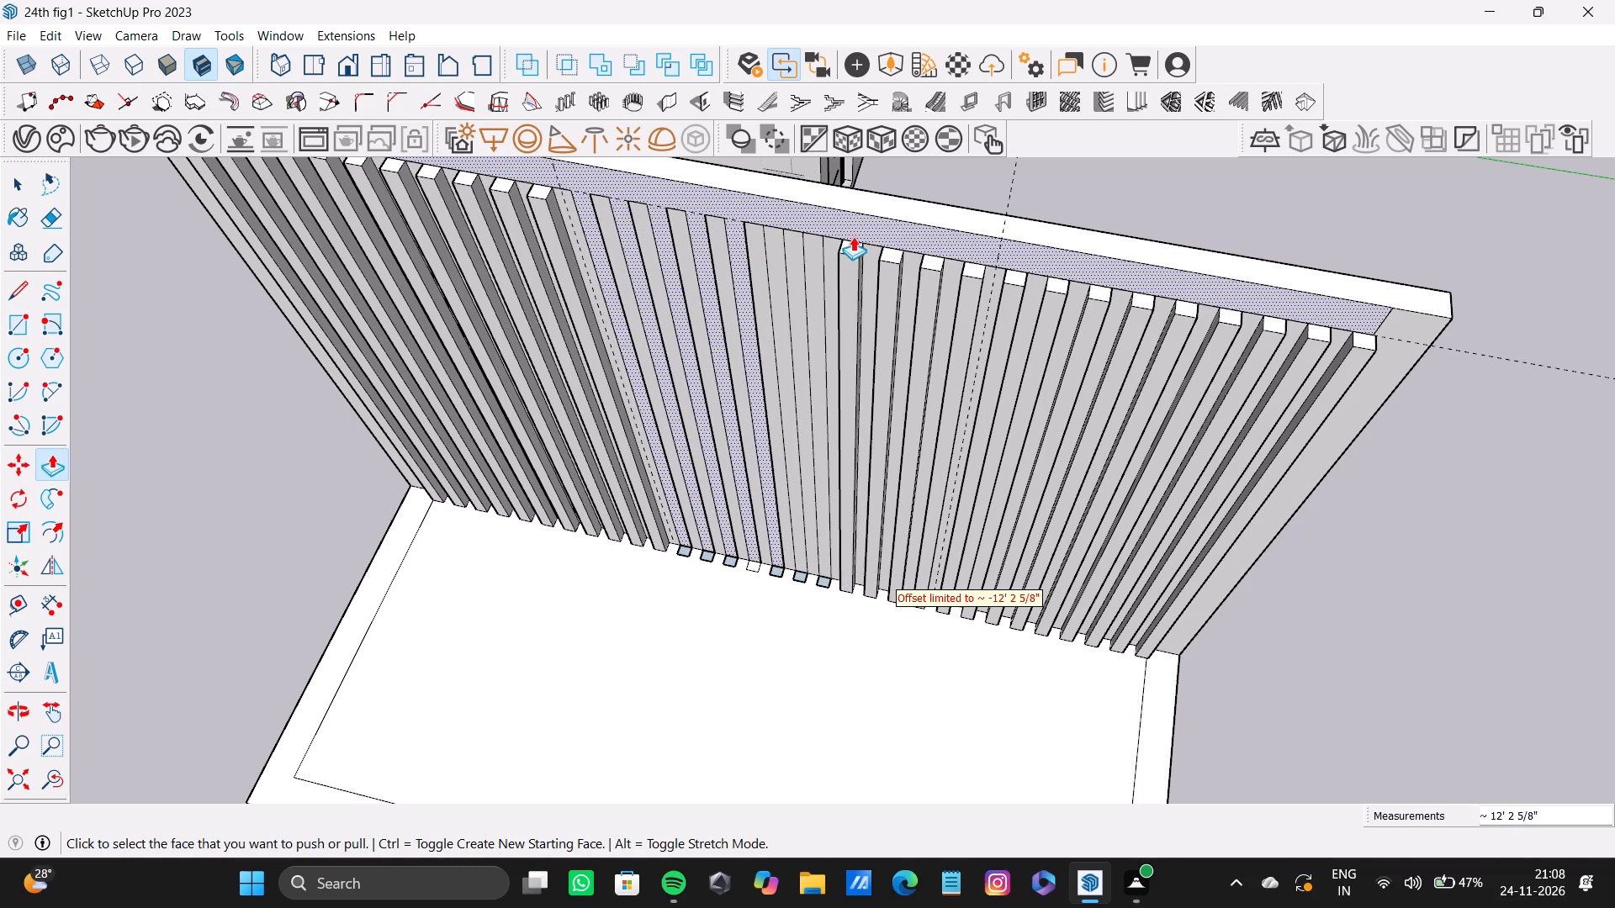
{"action": "left_click_drag", "start_coordinate": [852, 245], "coordinate": [896, 618]}
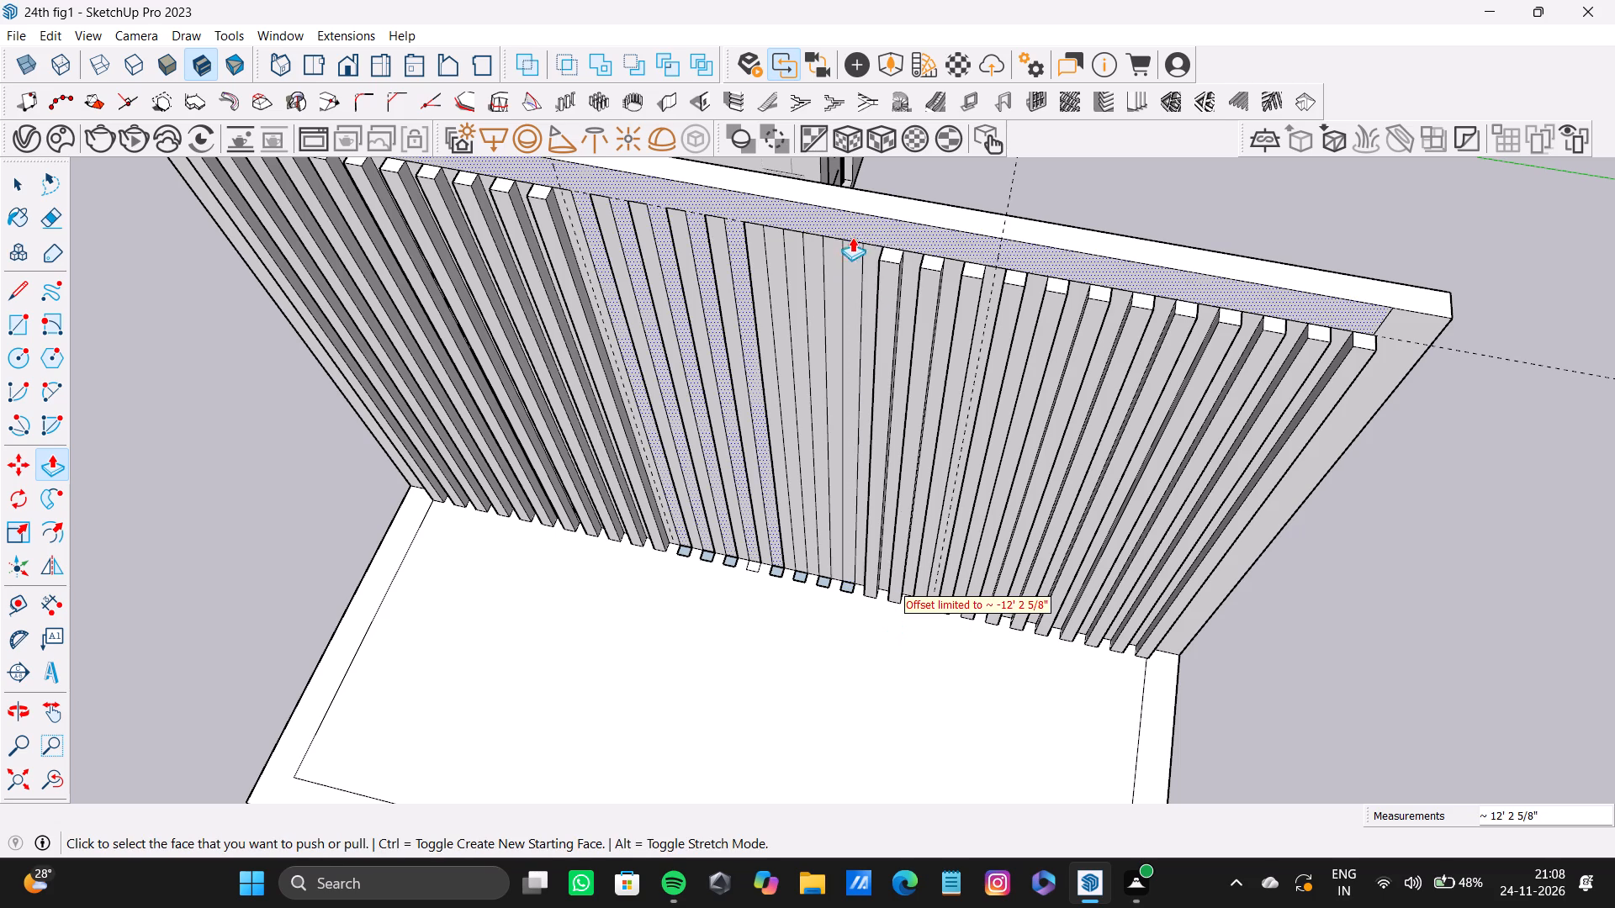
{"action": "left_click_drag", "start_coordinate": [891, 251], "coordinate": [924, 608]}
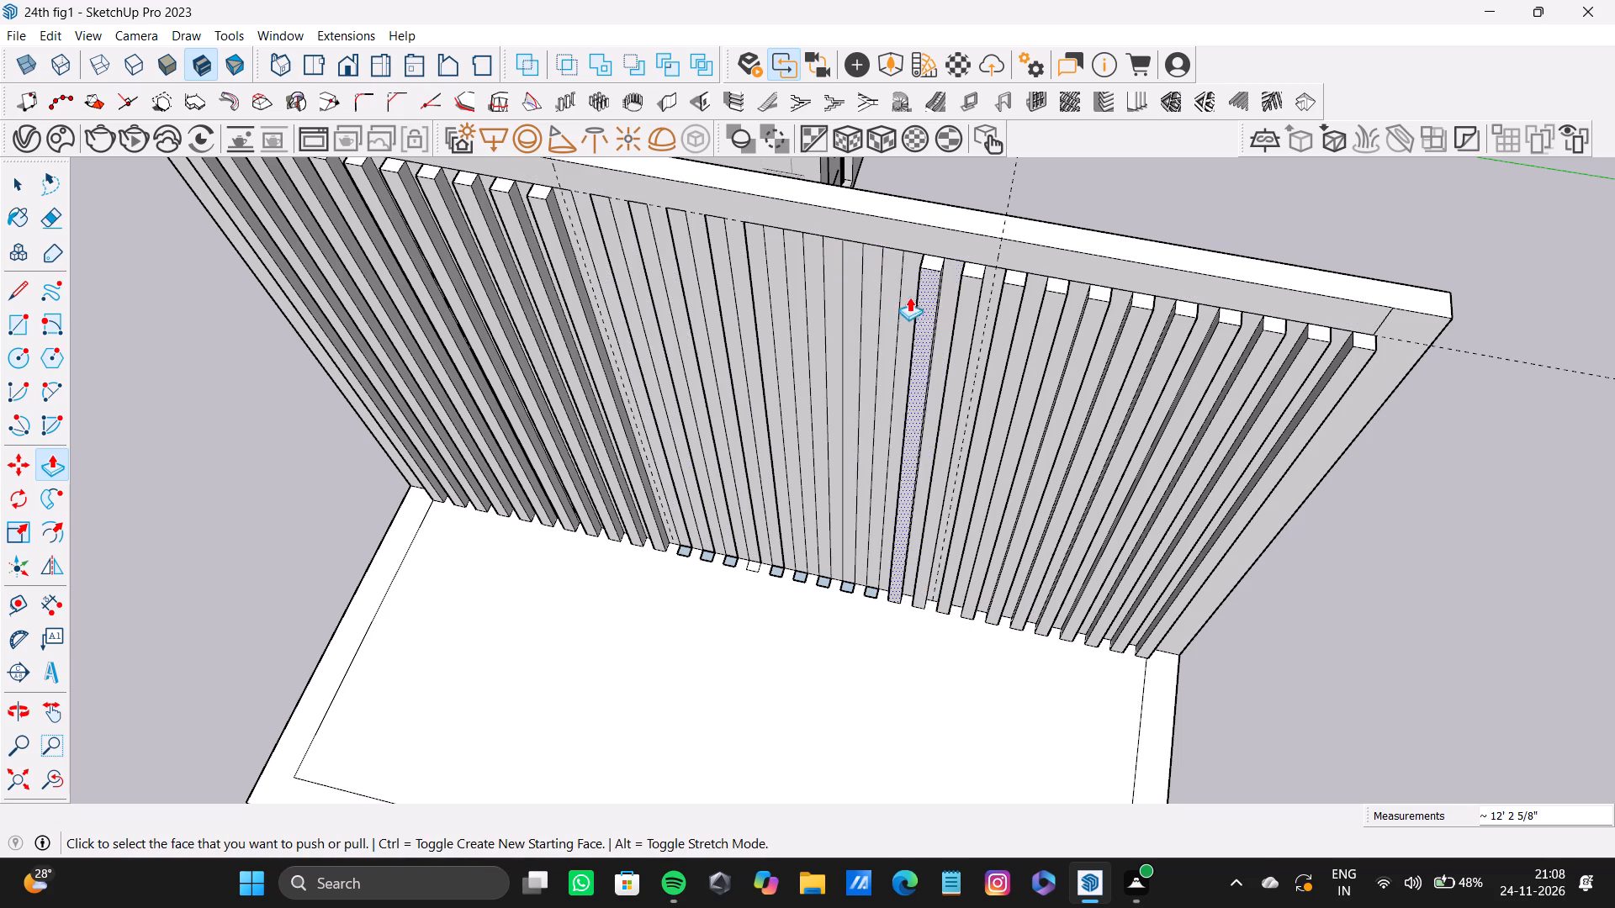
{"action": "left_click_drag", "start_coordinate": [935, 261], "coordinate": [926, 601]}
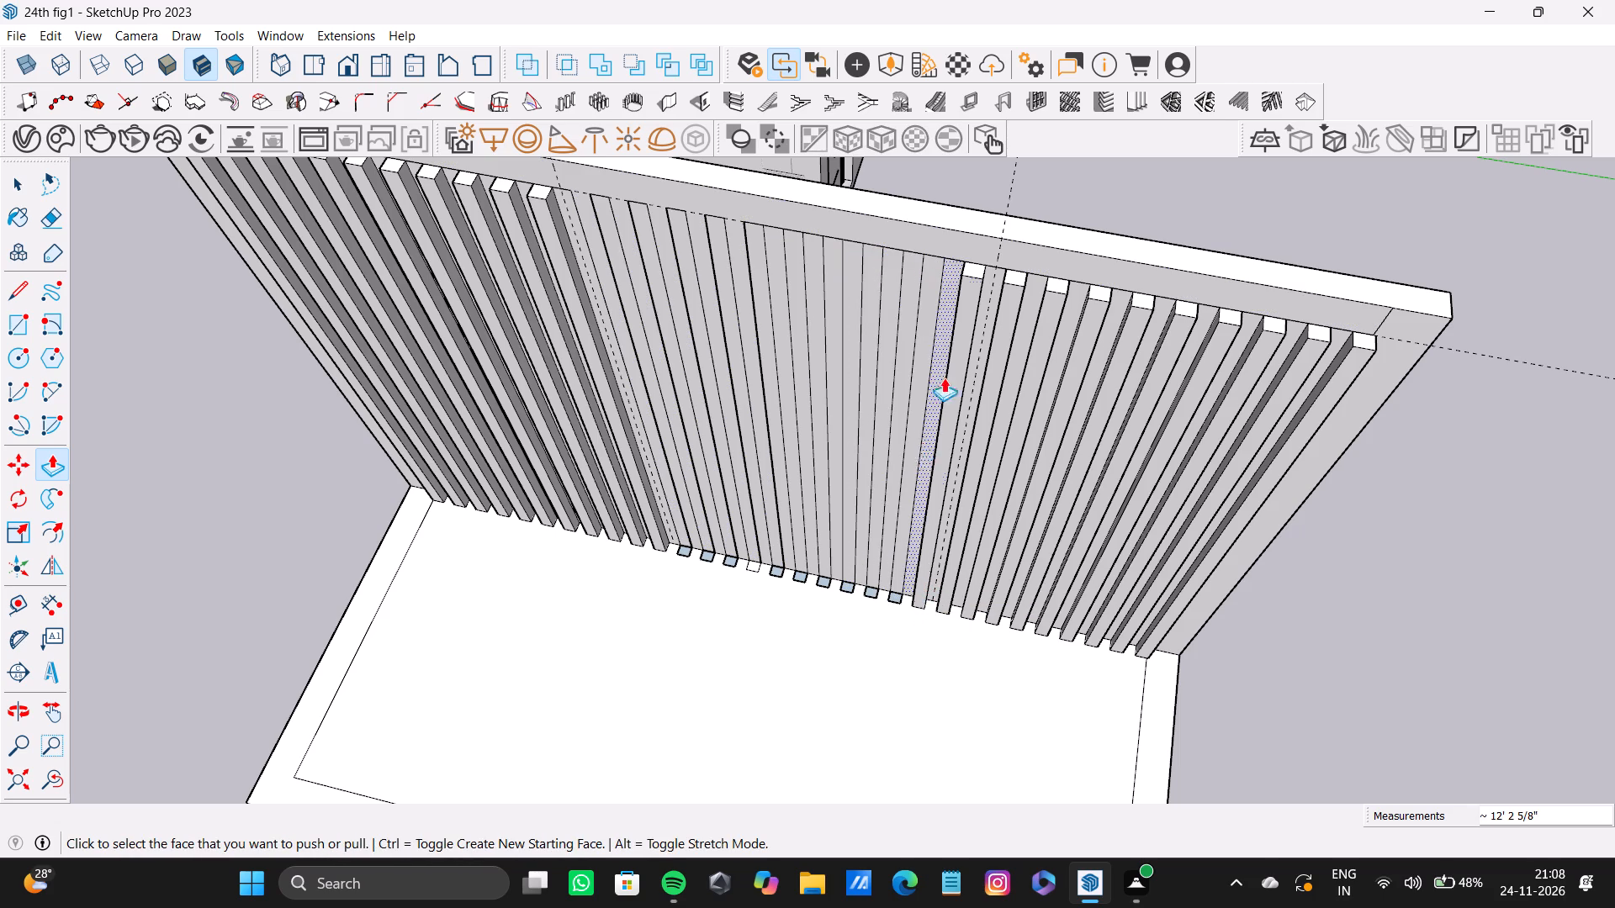
Push the wall face behind the strips 2 5/8" into the wall.
{"action": "left_click_drag", "start_coordinate": [982, 264], "coordinate": [977, 419]}
{"action": "left_click_drag", "start_coordinate": [983, 256], "coordinate": [994, 238]}
{"action": "left_click", "coordinate": [976, 262]}
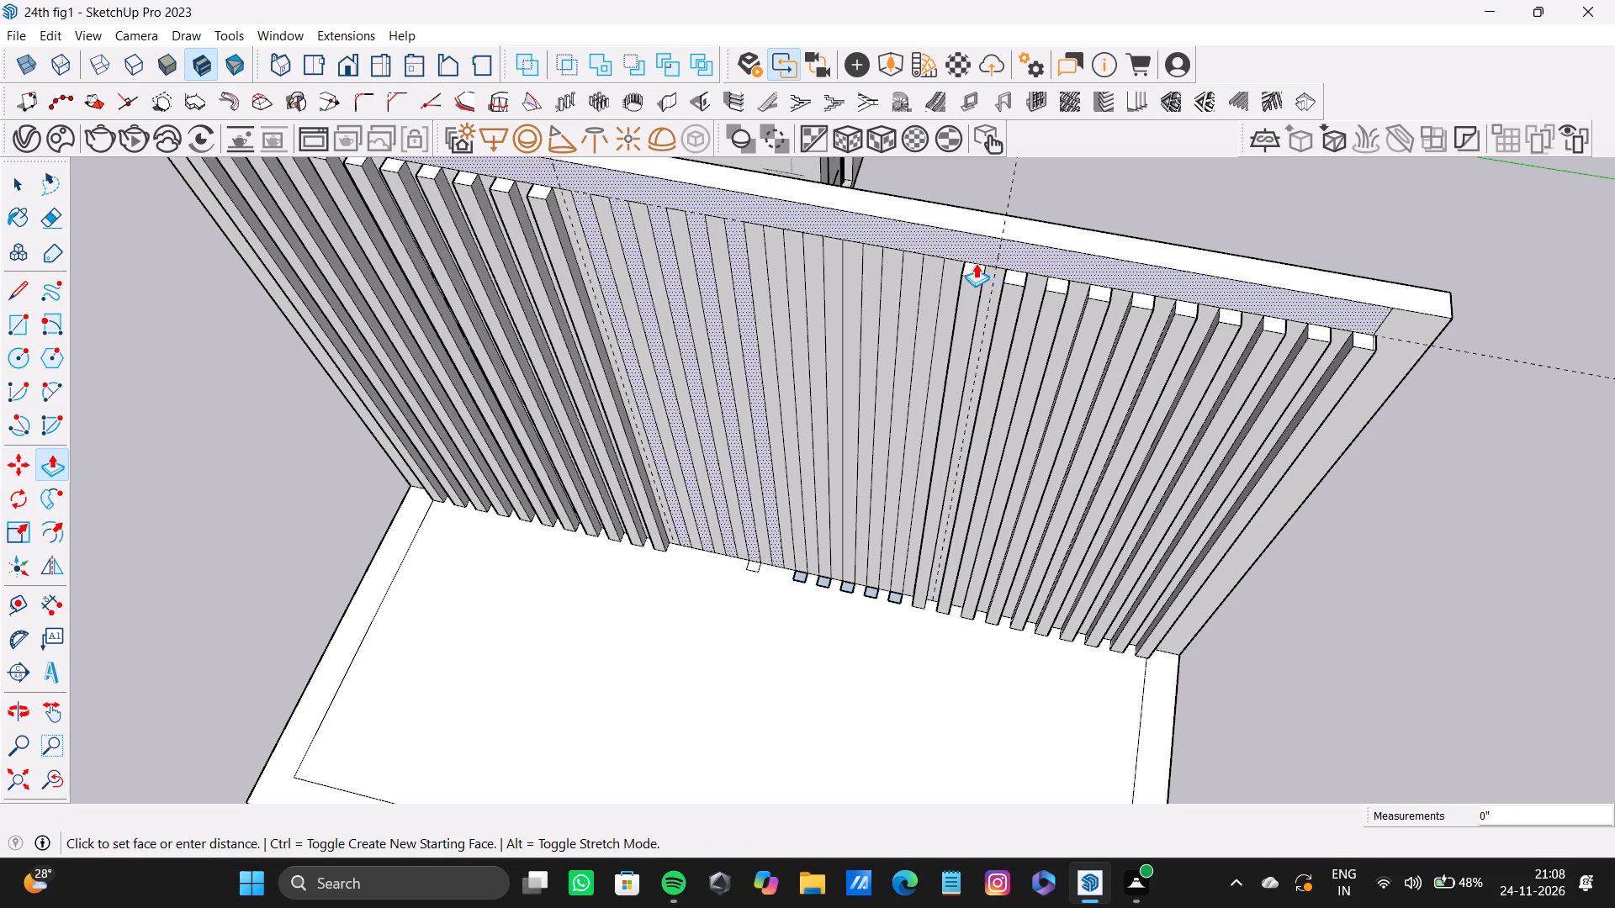
{"action": "left_click", "coordinate": [982, 252]}
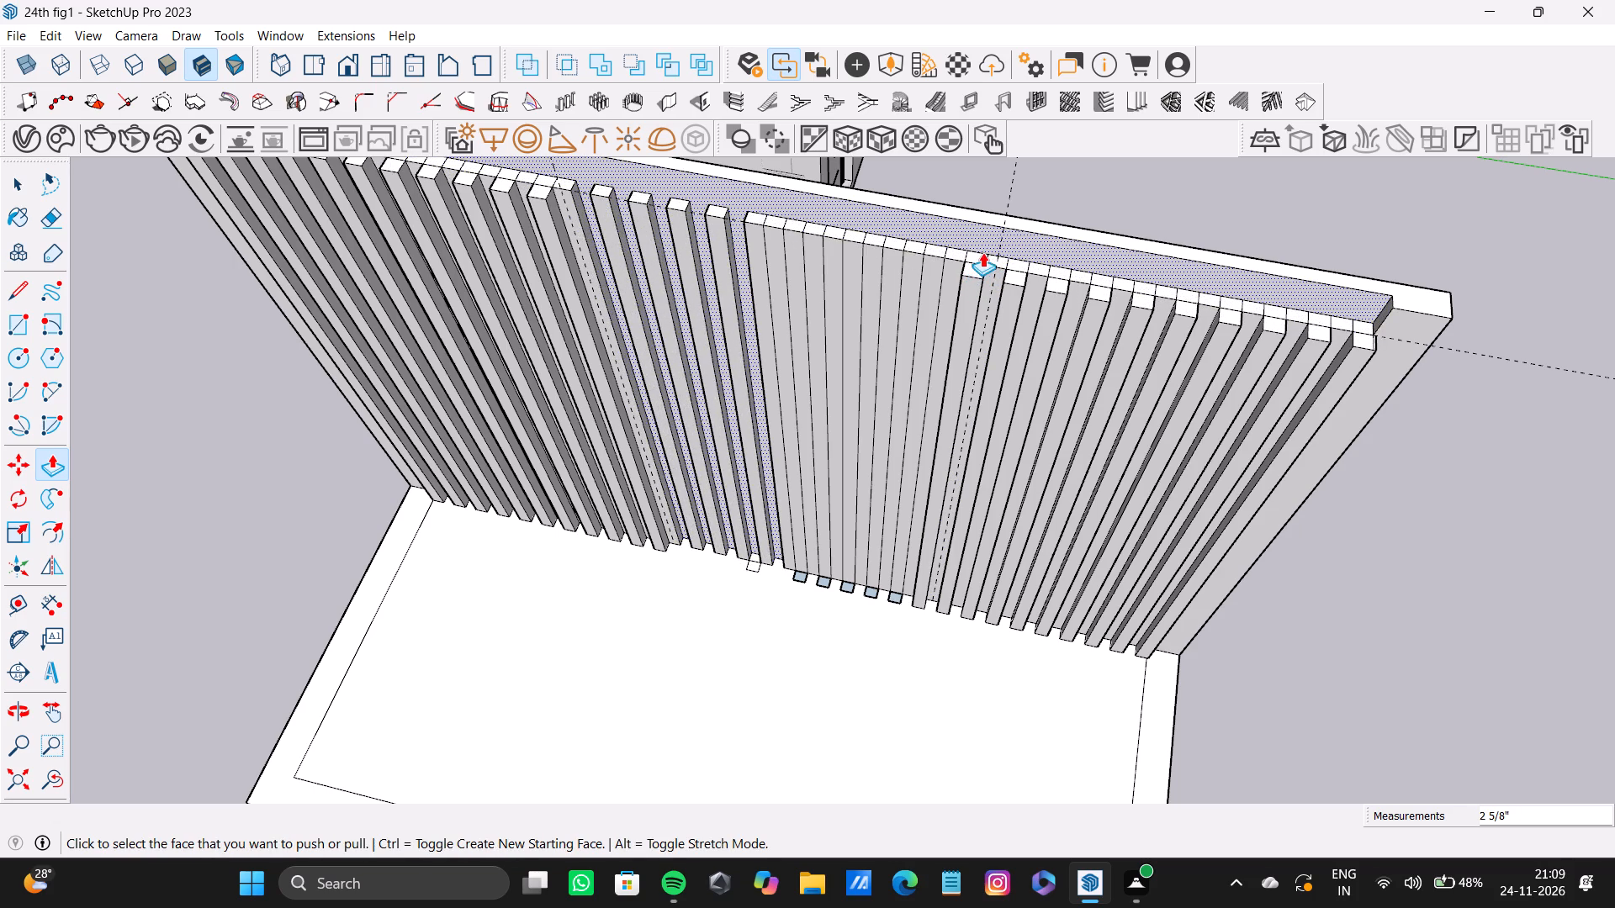
Push the top faces of the next three strips around the second guide down to the floor panel to remove them.
{"action": "left_click_drag", "start_coordinate": [977, 269], "coordinate": [958, 613]}
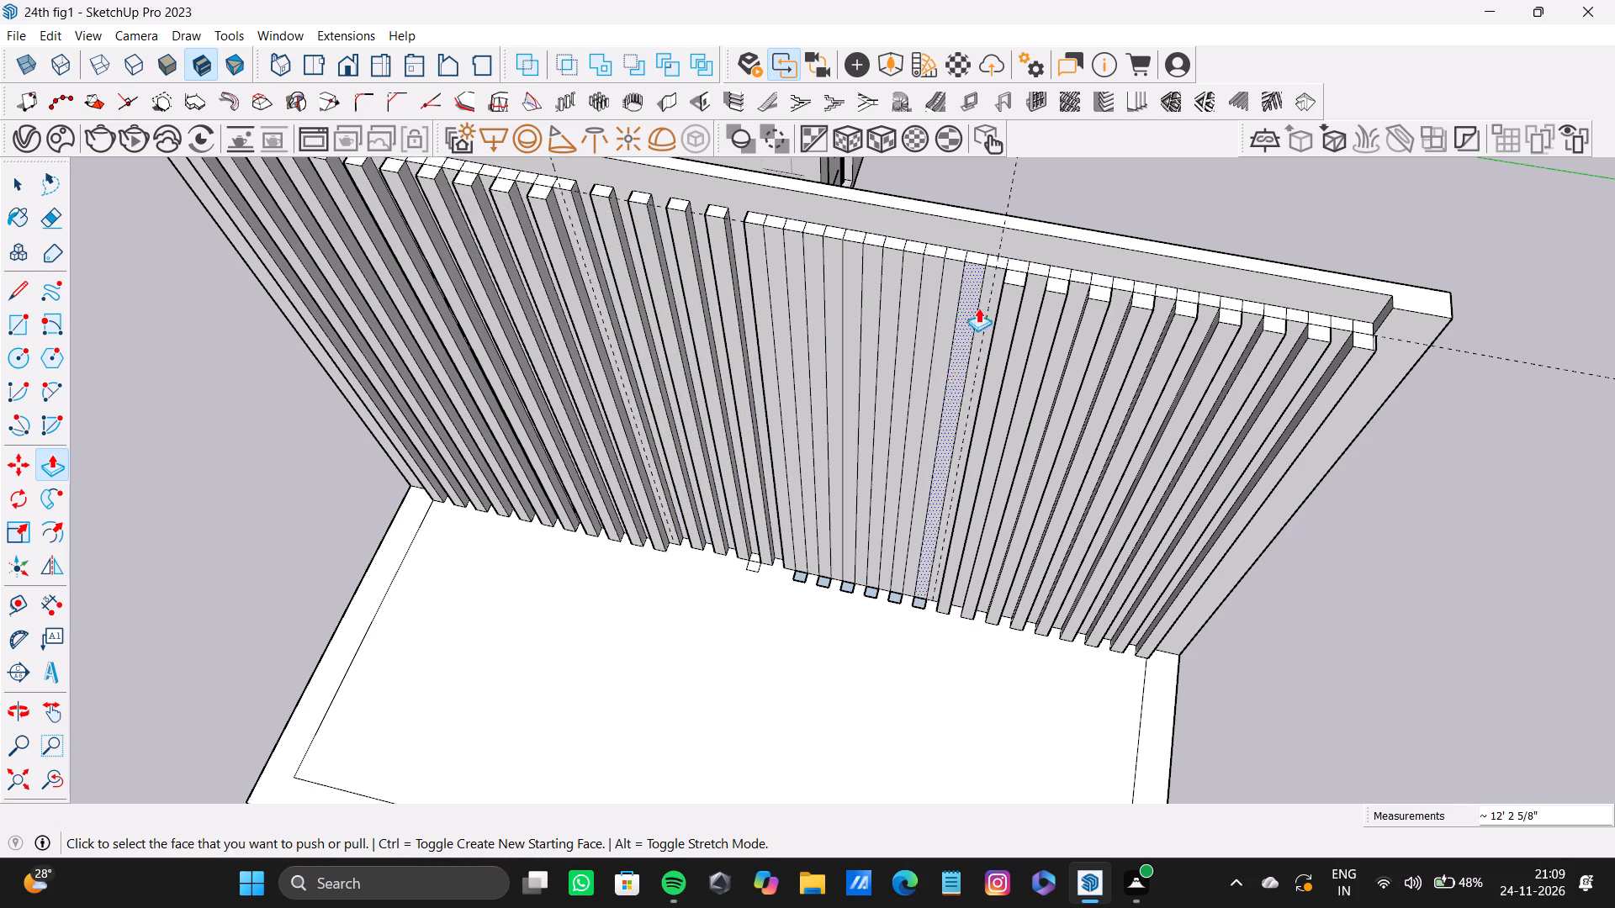
{"action": "left_click_drag", "start_coordinate": [1012, 277], "coordinate": [988, 688]}
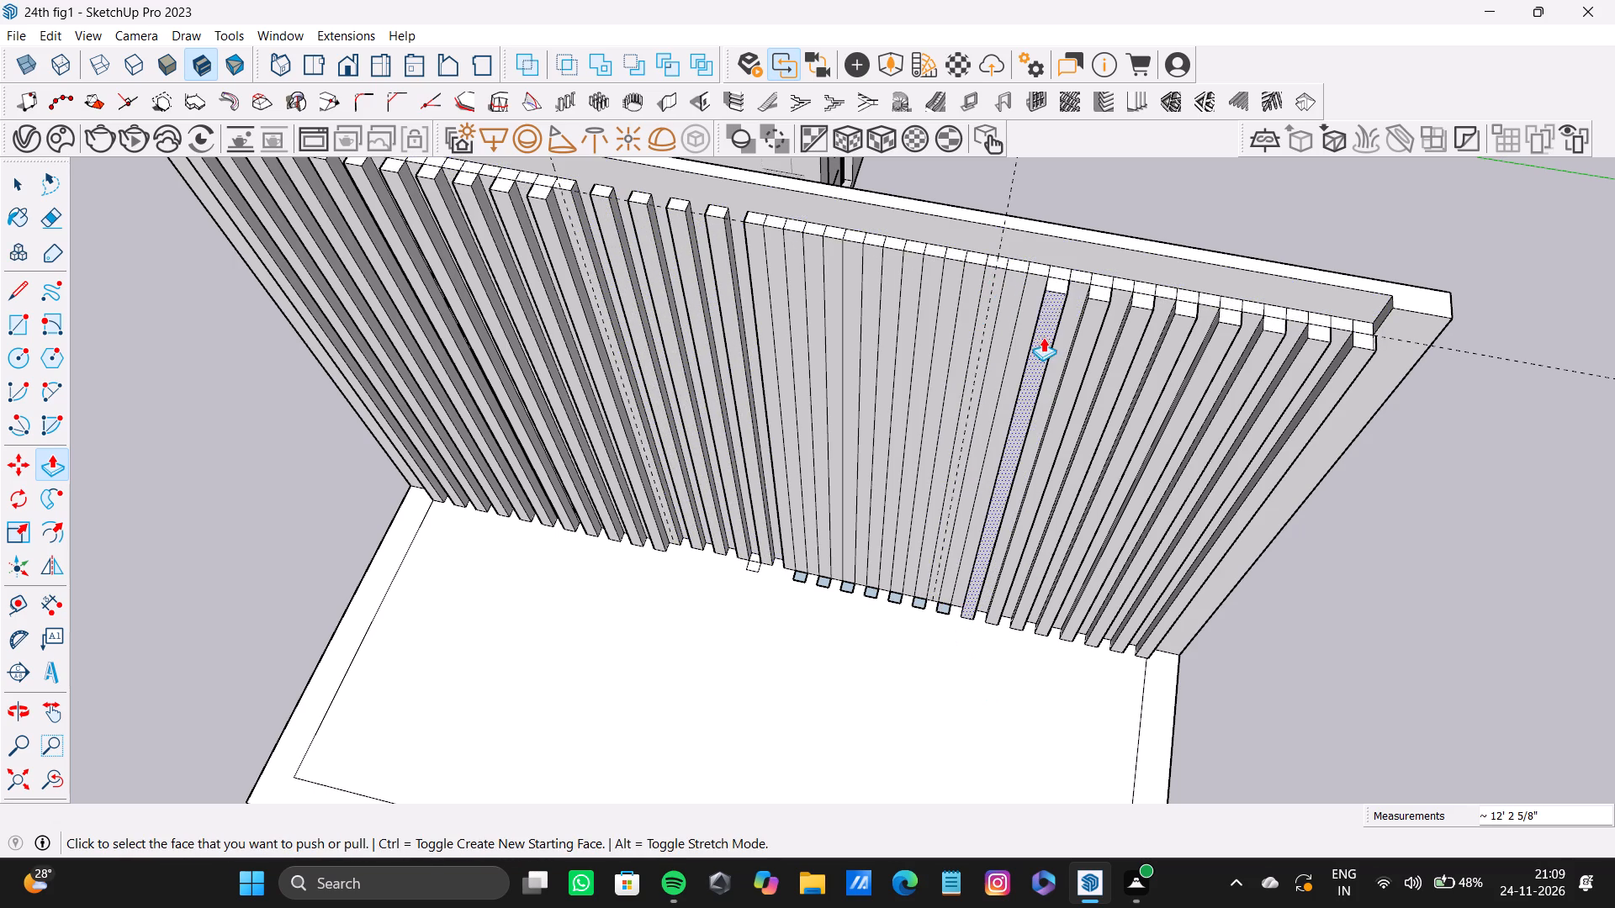
{"action": "left_click_drag", "start_coordinate": [1056, 287], "coordinate": [985, 617]}
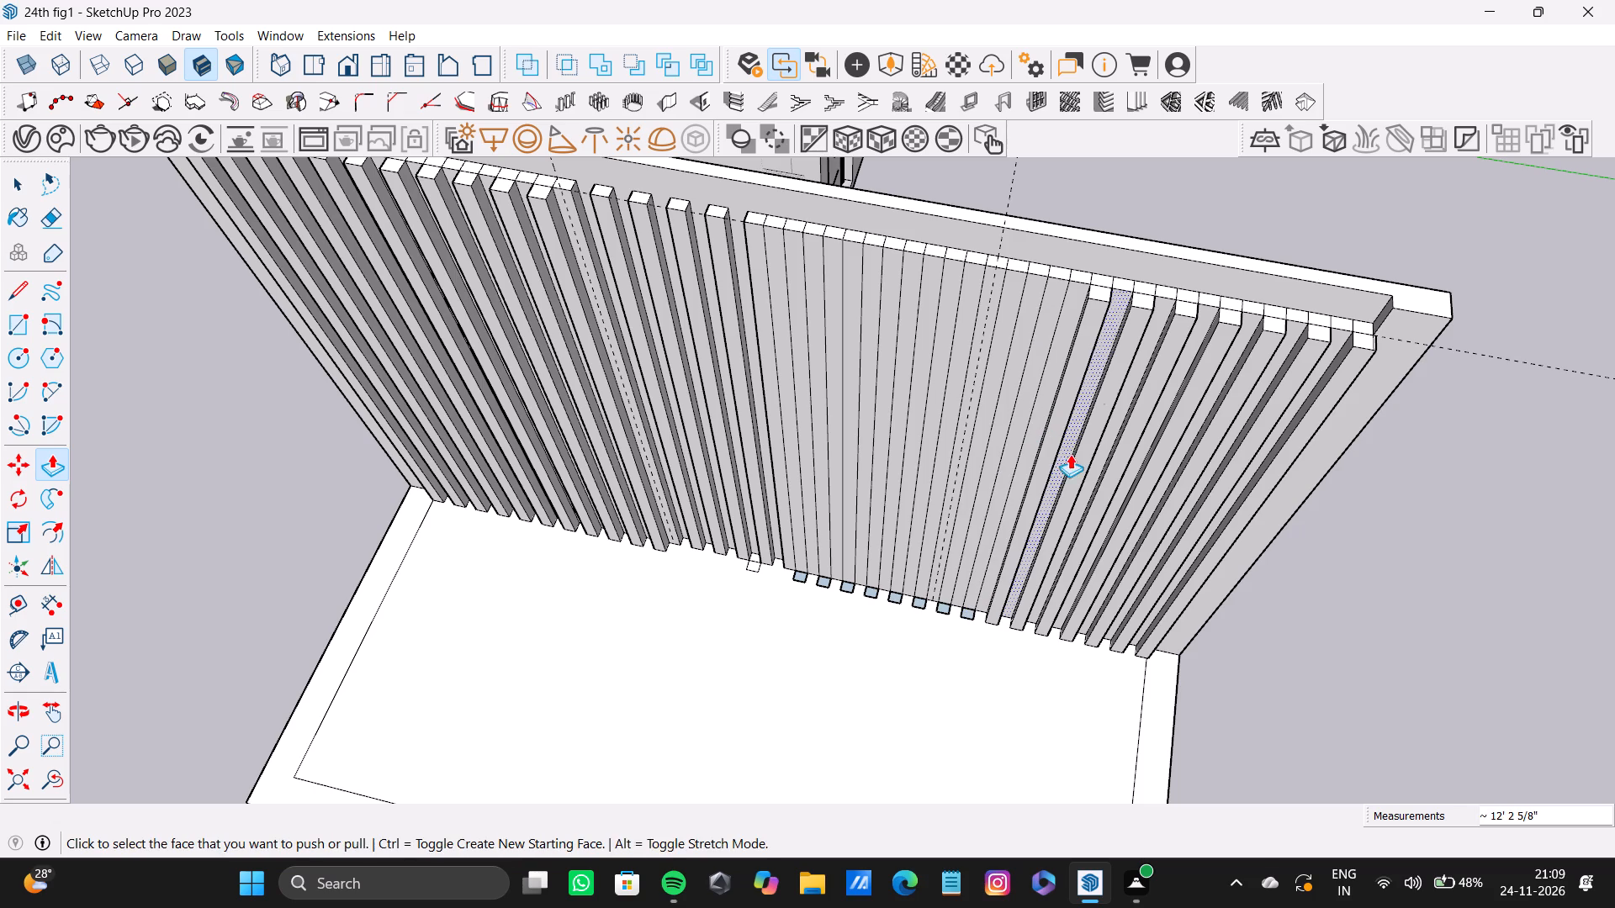
Push down two wall ribs: one behind the first strip past the cleared area, one beside the wide cleared block.
{"action": "left_click_drag", "start_coordinate": [1102, 284], "coordinate": [1051, 563]}
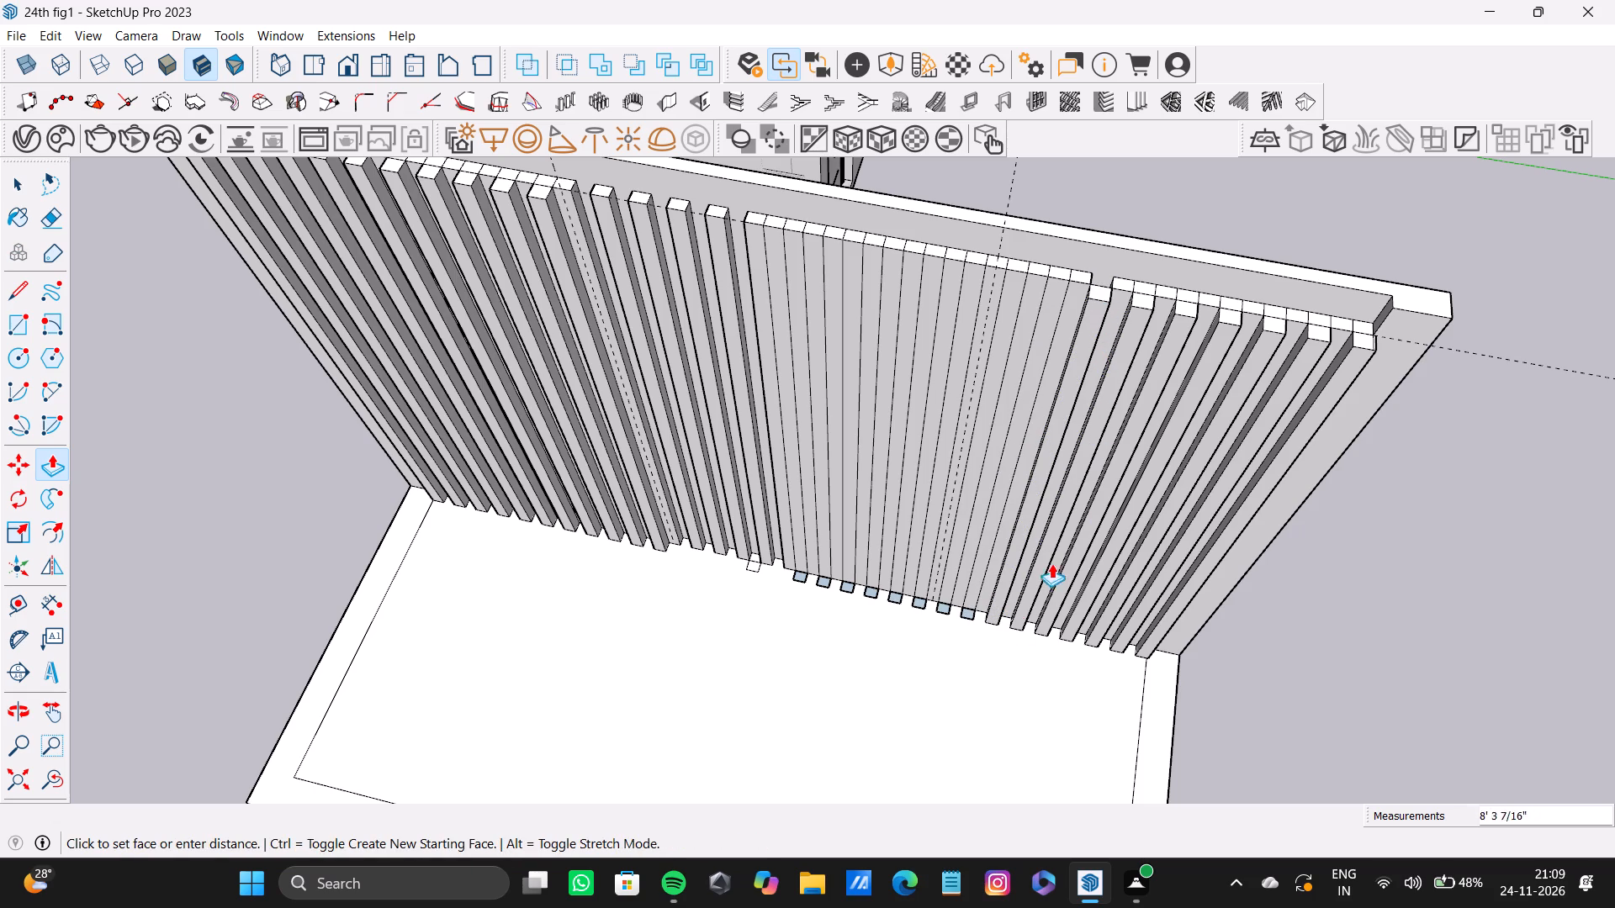
{"action": "left_click_drag", "start_coordinate": [1051, 563], "coordinate": [1012, 636]}
{"action": "left_click_drag", "start_coordinate": [722, 209], "coordinate": [723, 233]}
{"action": "left_click_drag", "start_coordinate": [723, 233], "coordinate": [781, 599]}
Push the top faces of the two strips just outside the first guide down to the floor panel to remove them.
{"action": "left_click_drag", "start_coordinate": [504, 184], "coordinate": [514, 223]}
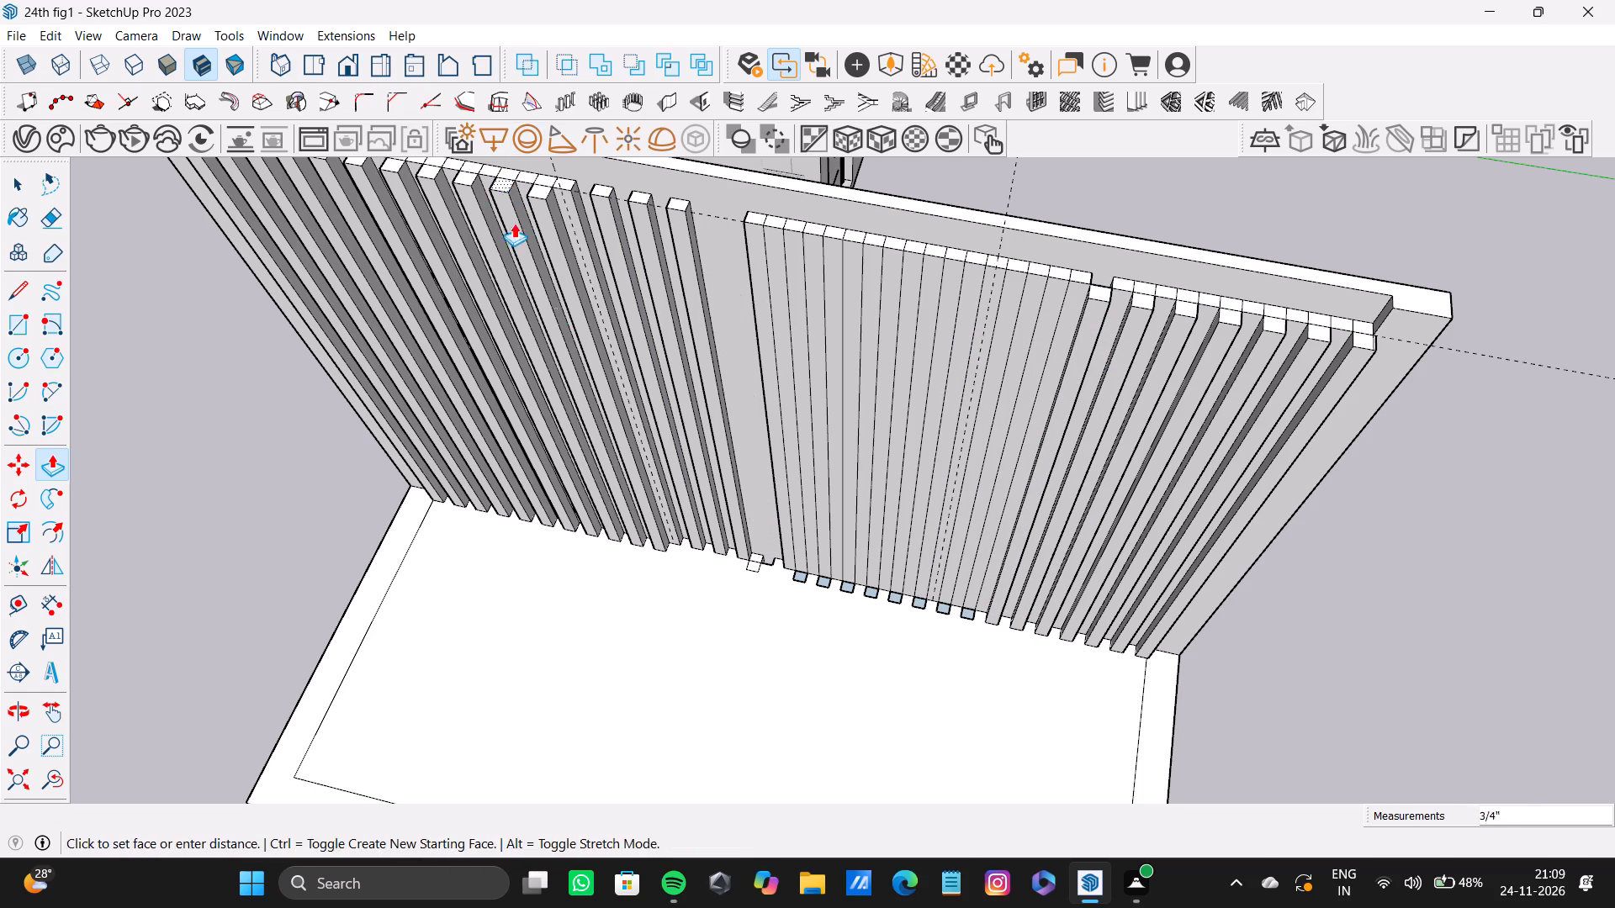
{"action": "left_click_drag", "start_coordinate": [514, 223], "coordinate": [640, 542]}
{"action": "left_click_drag", "start_coordinate": [543, 187], "coordinate": [642, 452]}
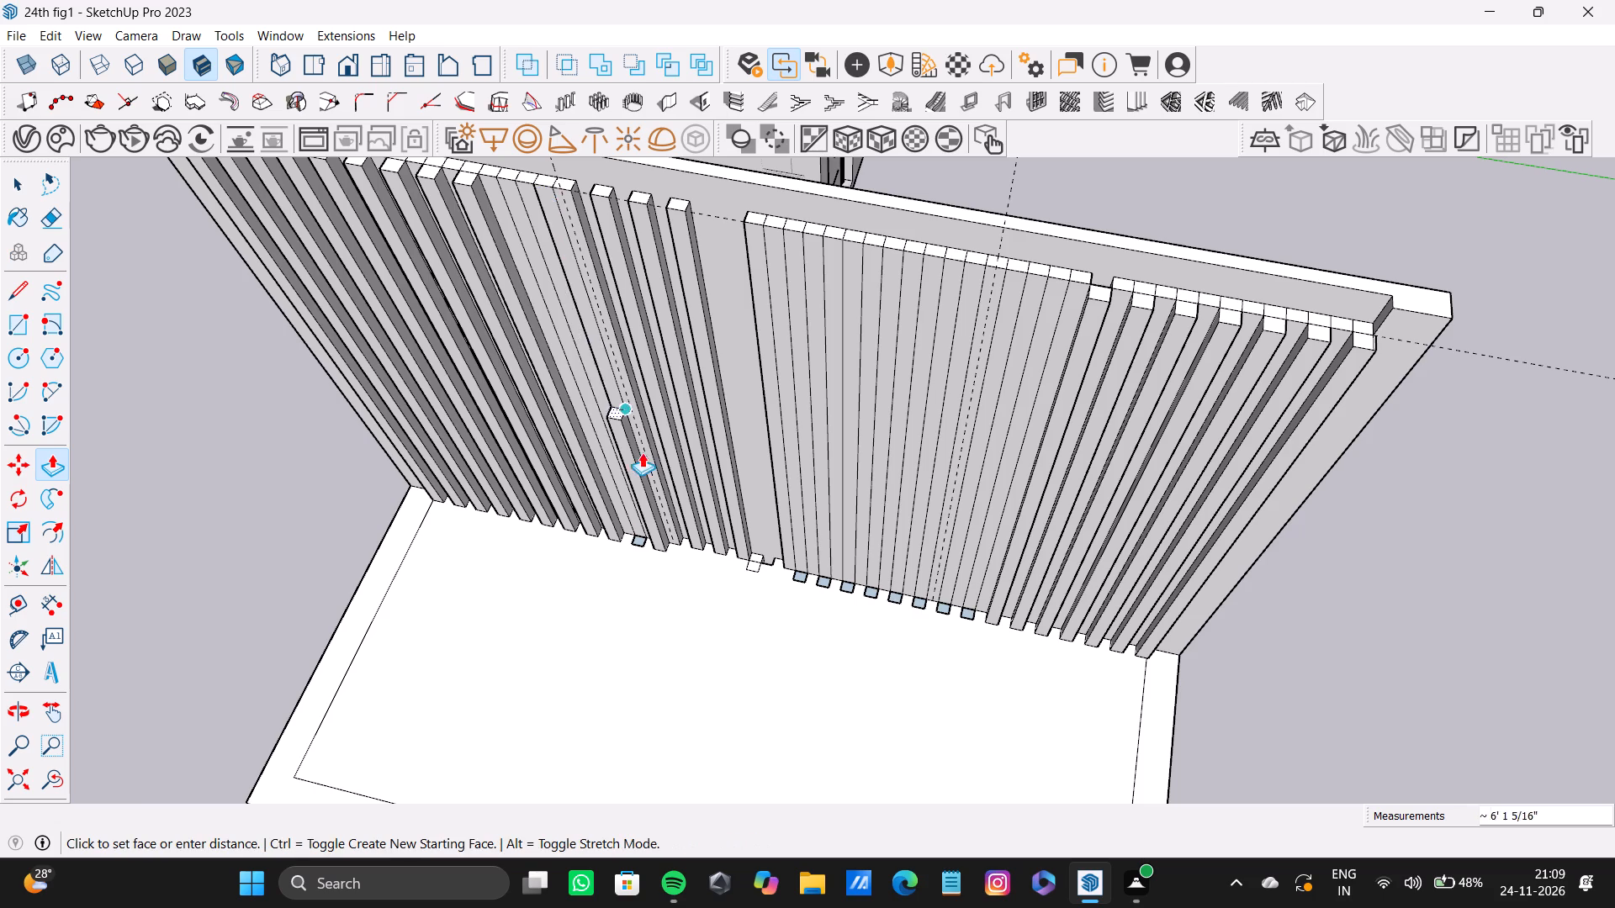
{"action": "left_click_drag", "start_coordinate": [642, 452], "coordinate": [654, 551]}
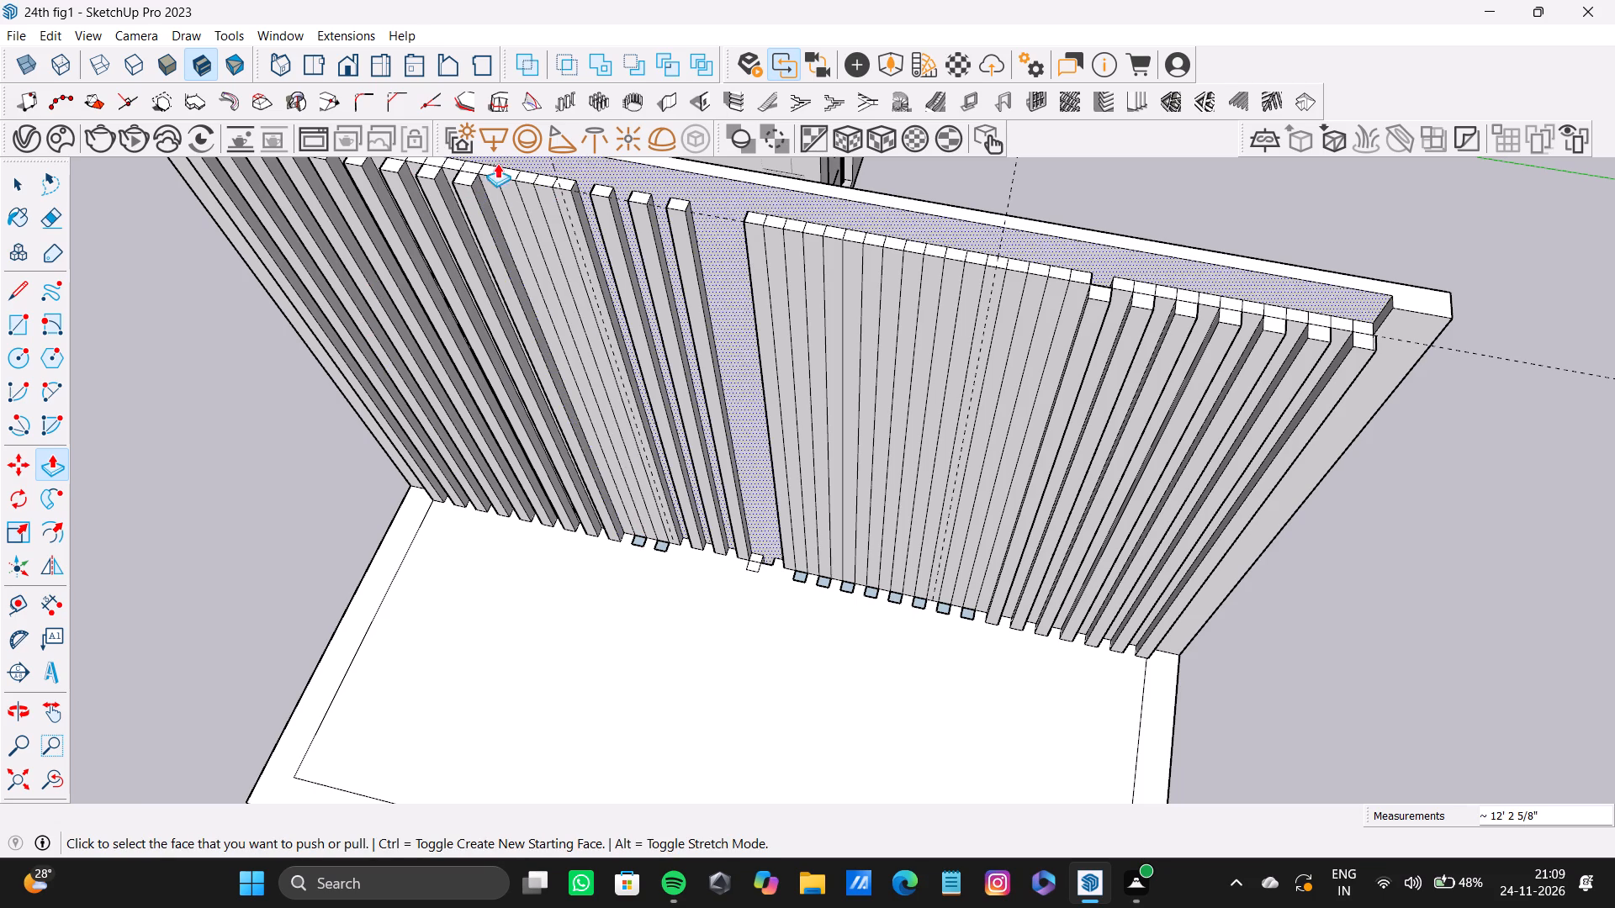
Push the top faces of eight alternating wall ribs, from the first guide towards the second, down to the floor panel.
{"action": "left_click_drag", "start_coordinate": [517, 172], "coordinate": [640, 544]}
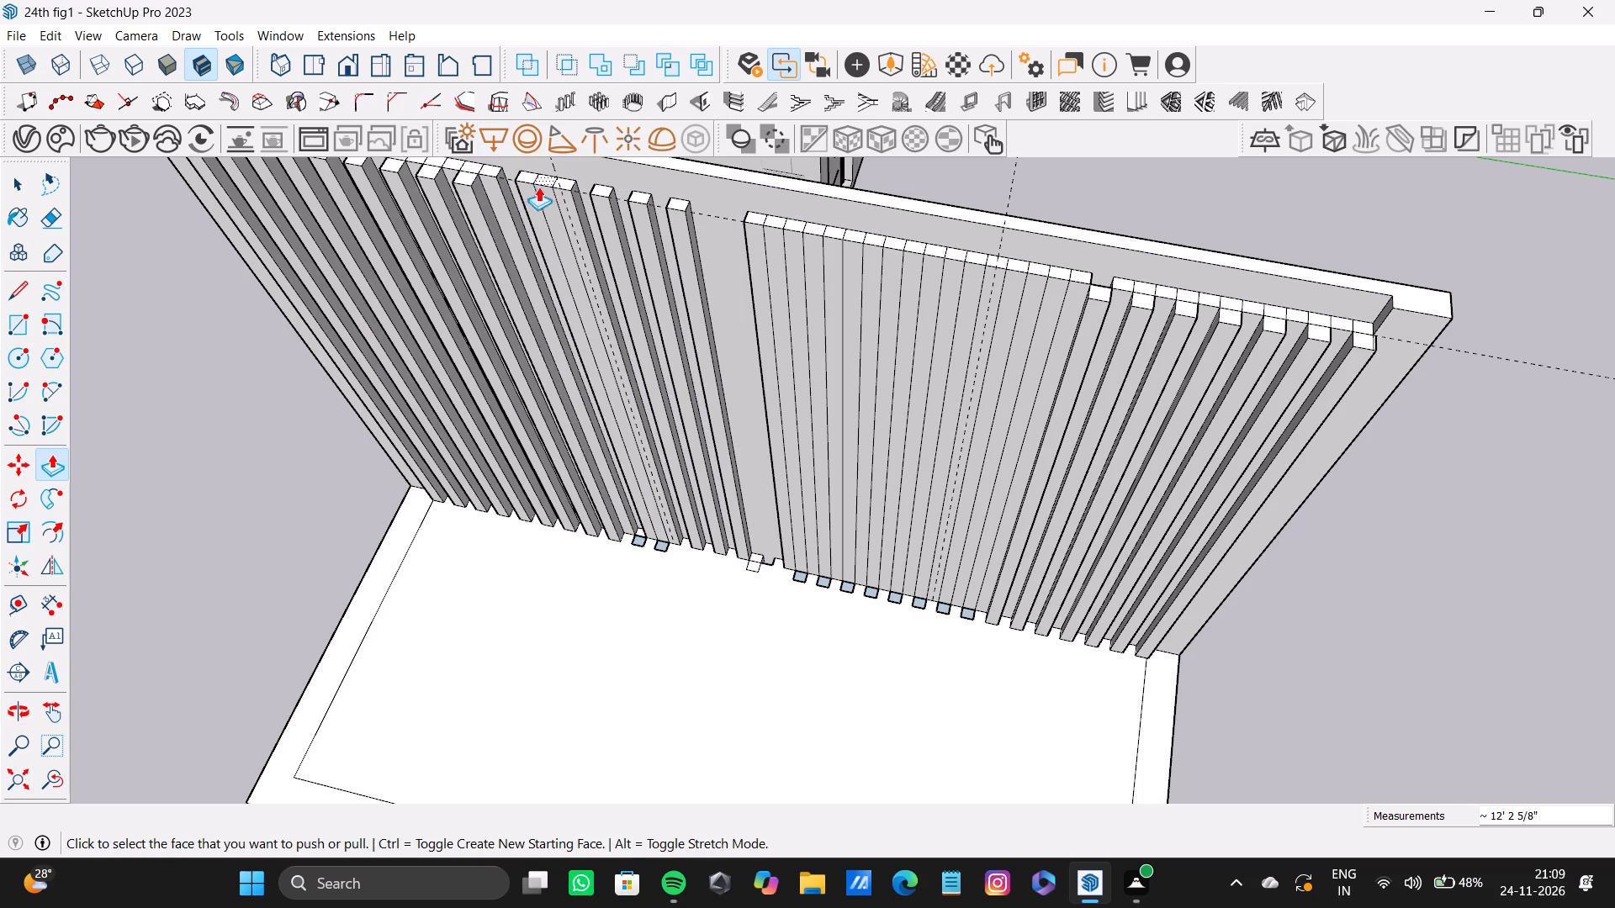
{"action": "left_click_drag", "start_coordinate": [547, 177], "coordinate": [678, 536]}
{"action": "left_click_drag", "start_coordinate": [778, 225], "coordinate": [782, 279]}
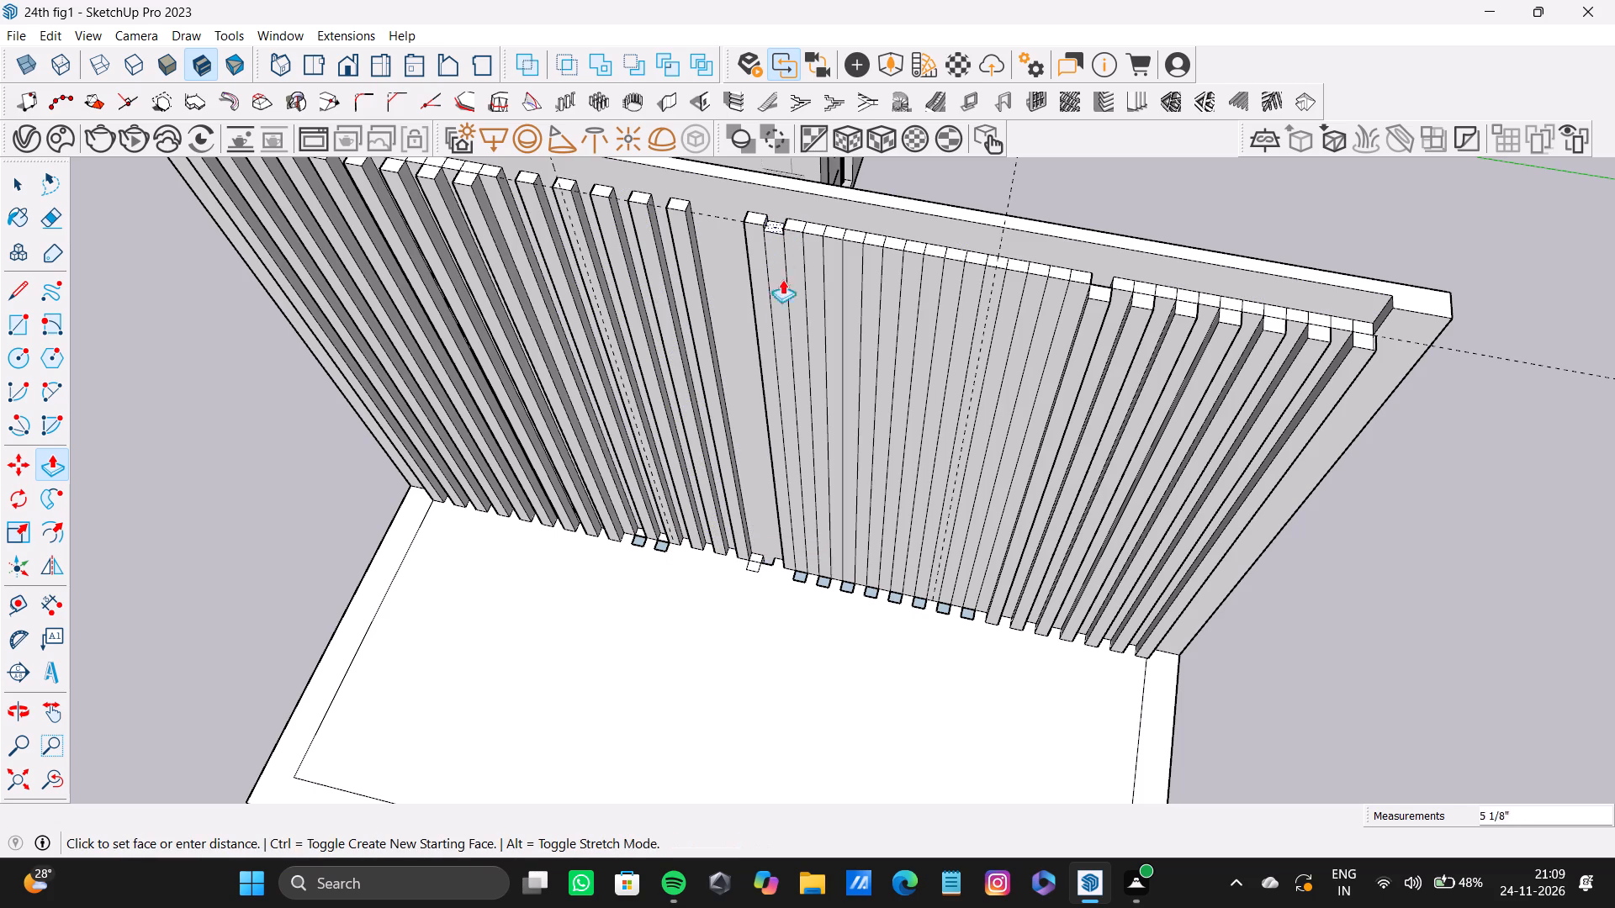
{"action": "left_click_drag", "start_coordinate": [782, 279], "coordinate": [834, 577]}
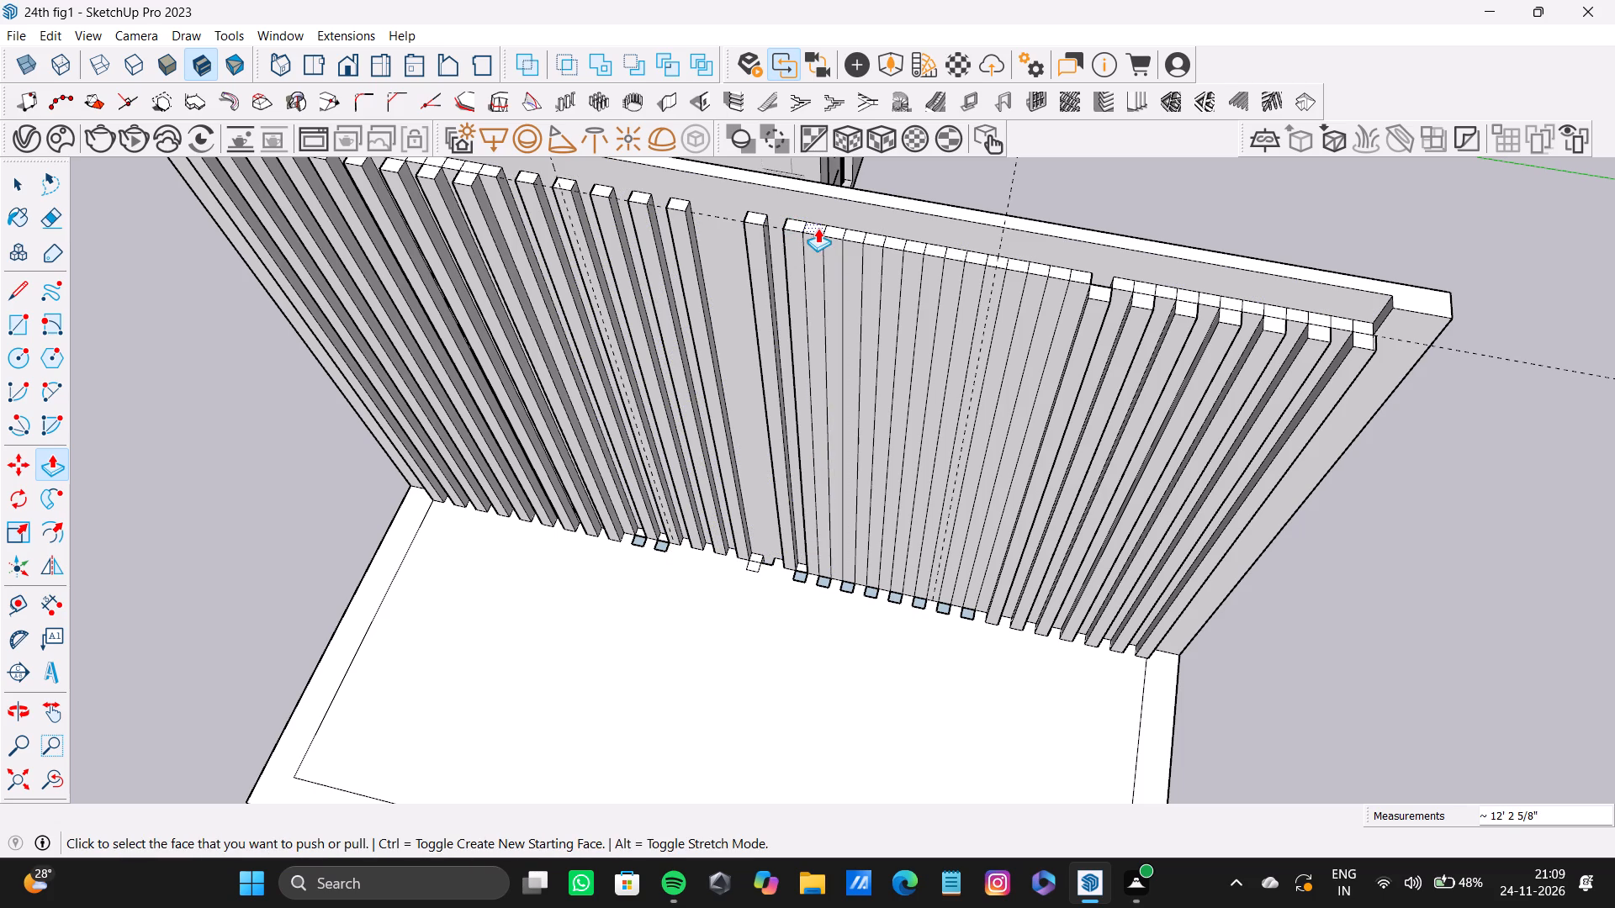
{"action": "left_click_drag", "start_coordinate": [818, 228], "coordinate": [879, 589]}
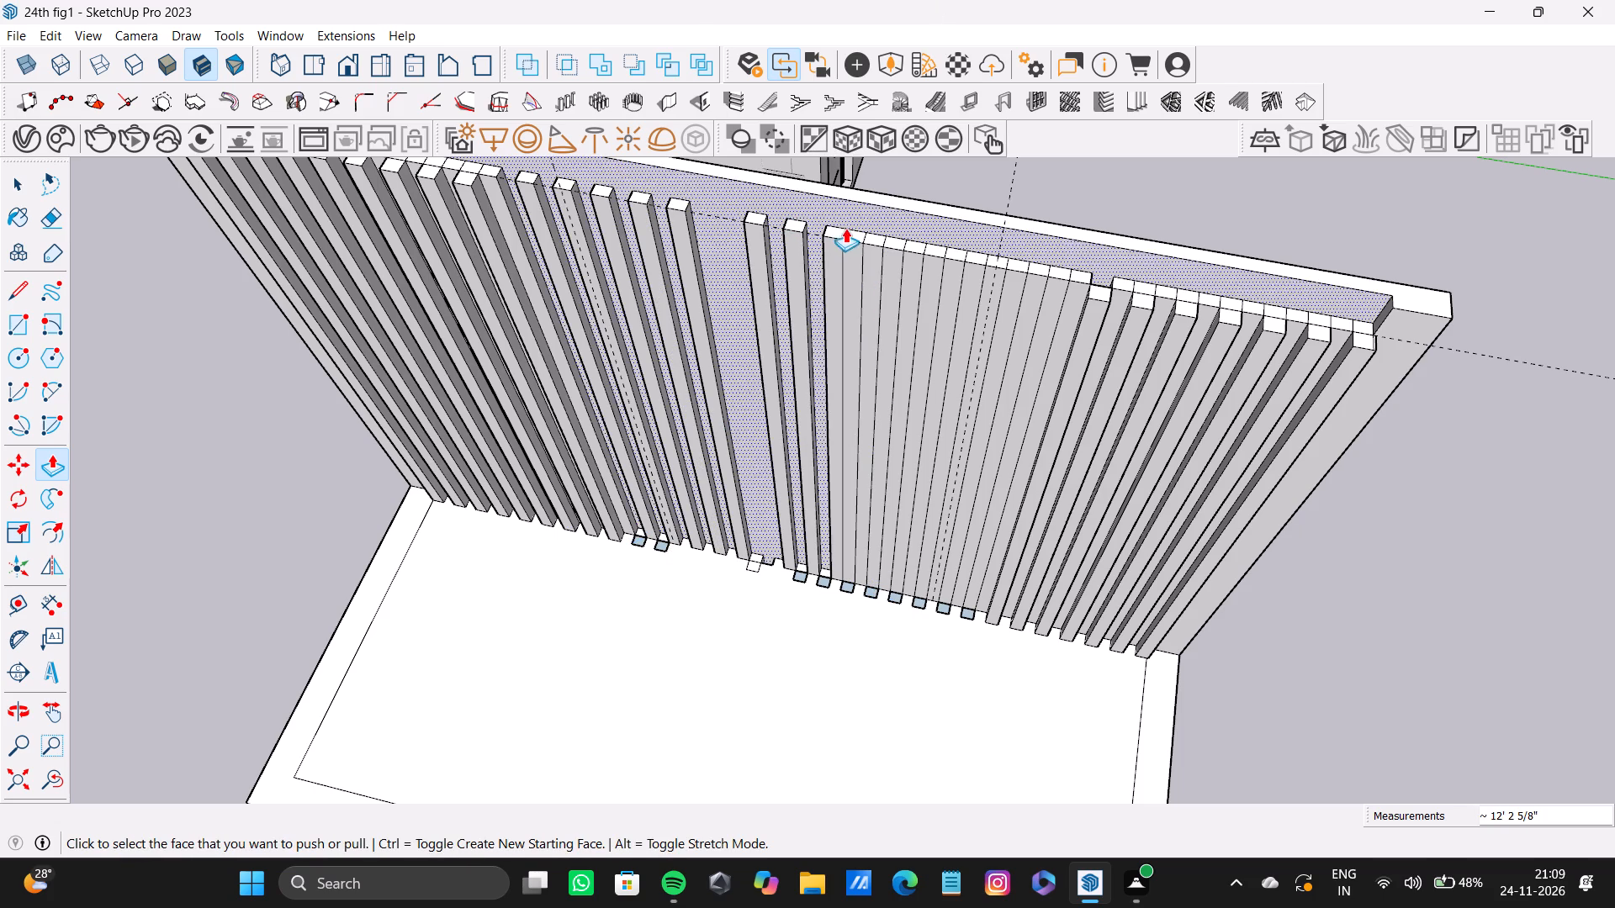
{"action": "left_click_drag", "start_coordinate": [853, 234], "coordinate": [876, 619]}
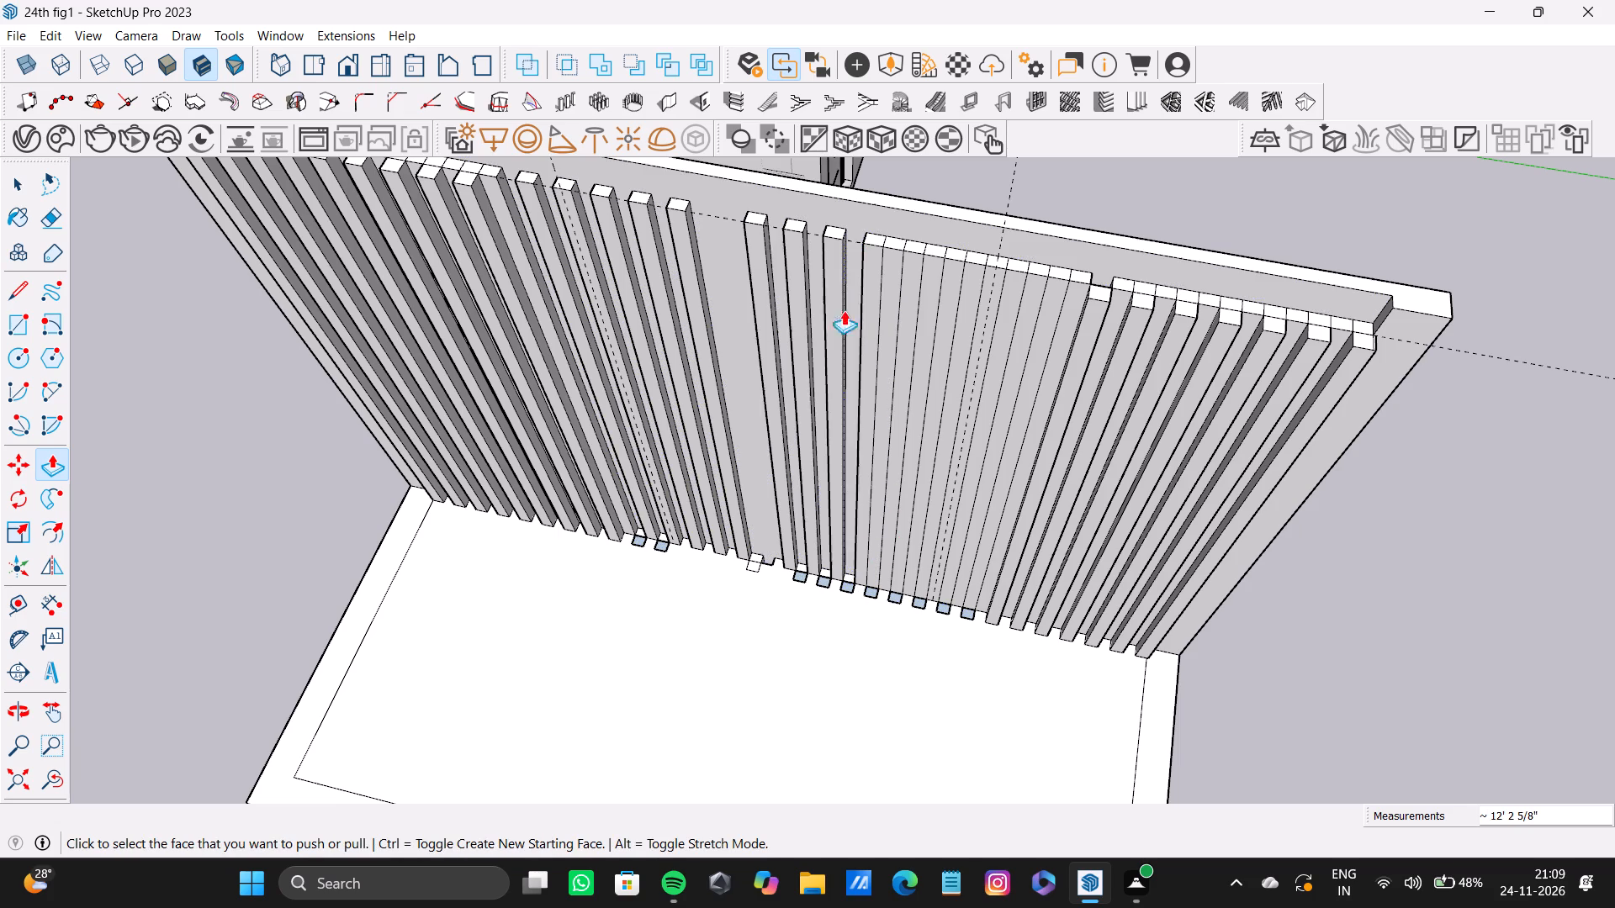
{"action": "left_click_drag", "start_coordinate": [896, 239], "coordinate": [878, 619]}
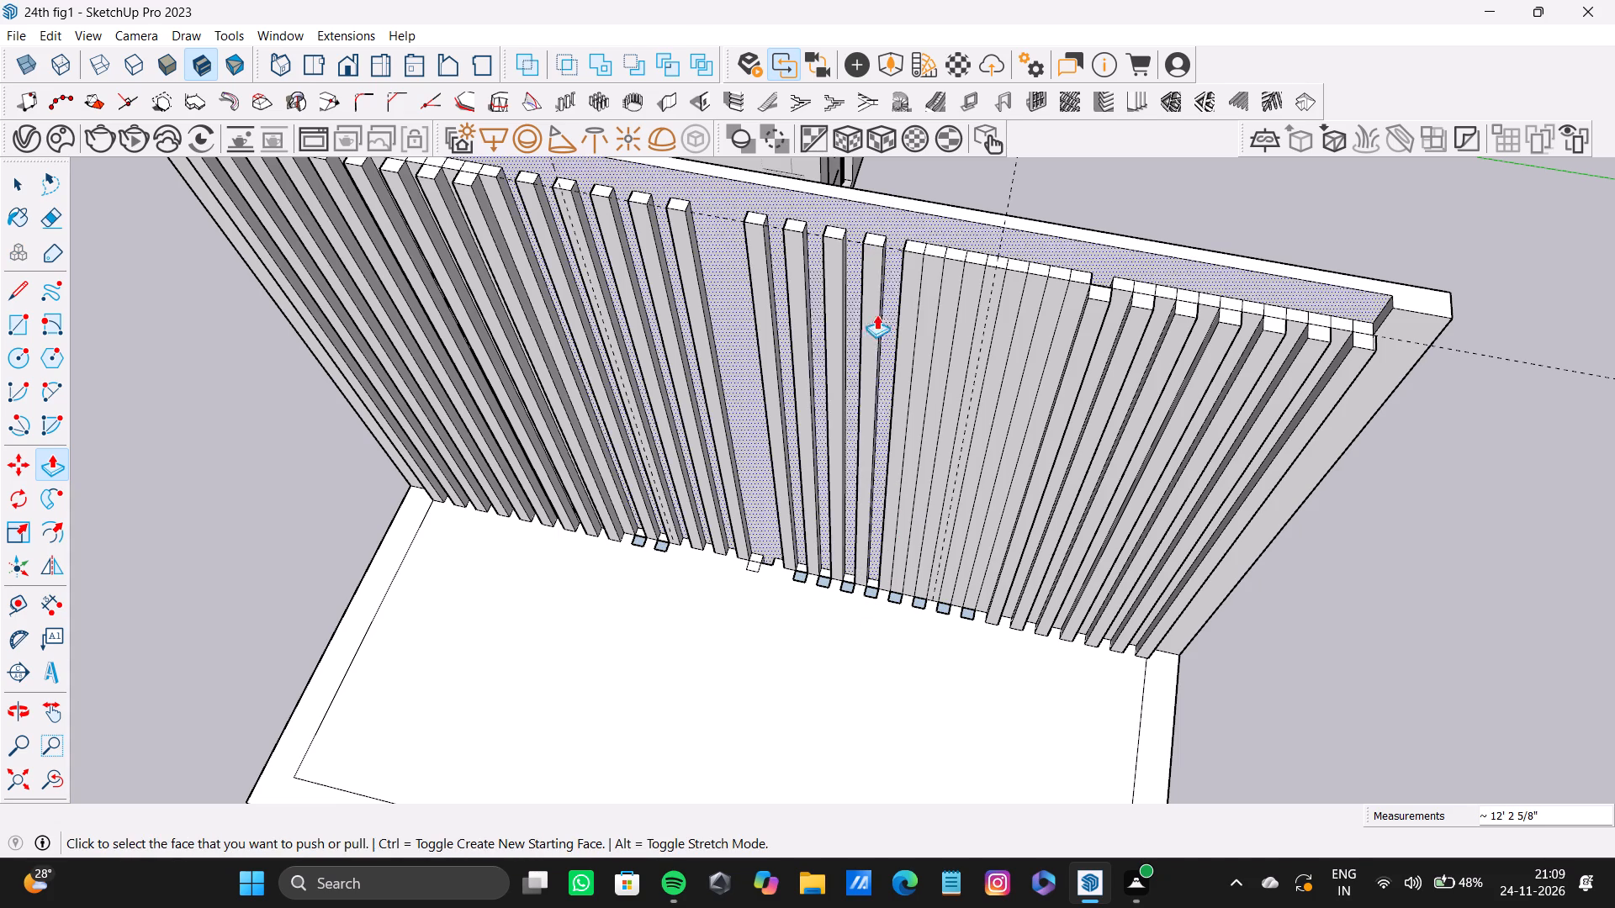
{"action": "left_click_drag", "start_coordinate": [934, 248], "coordinate": [928, 620]}
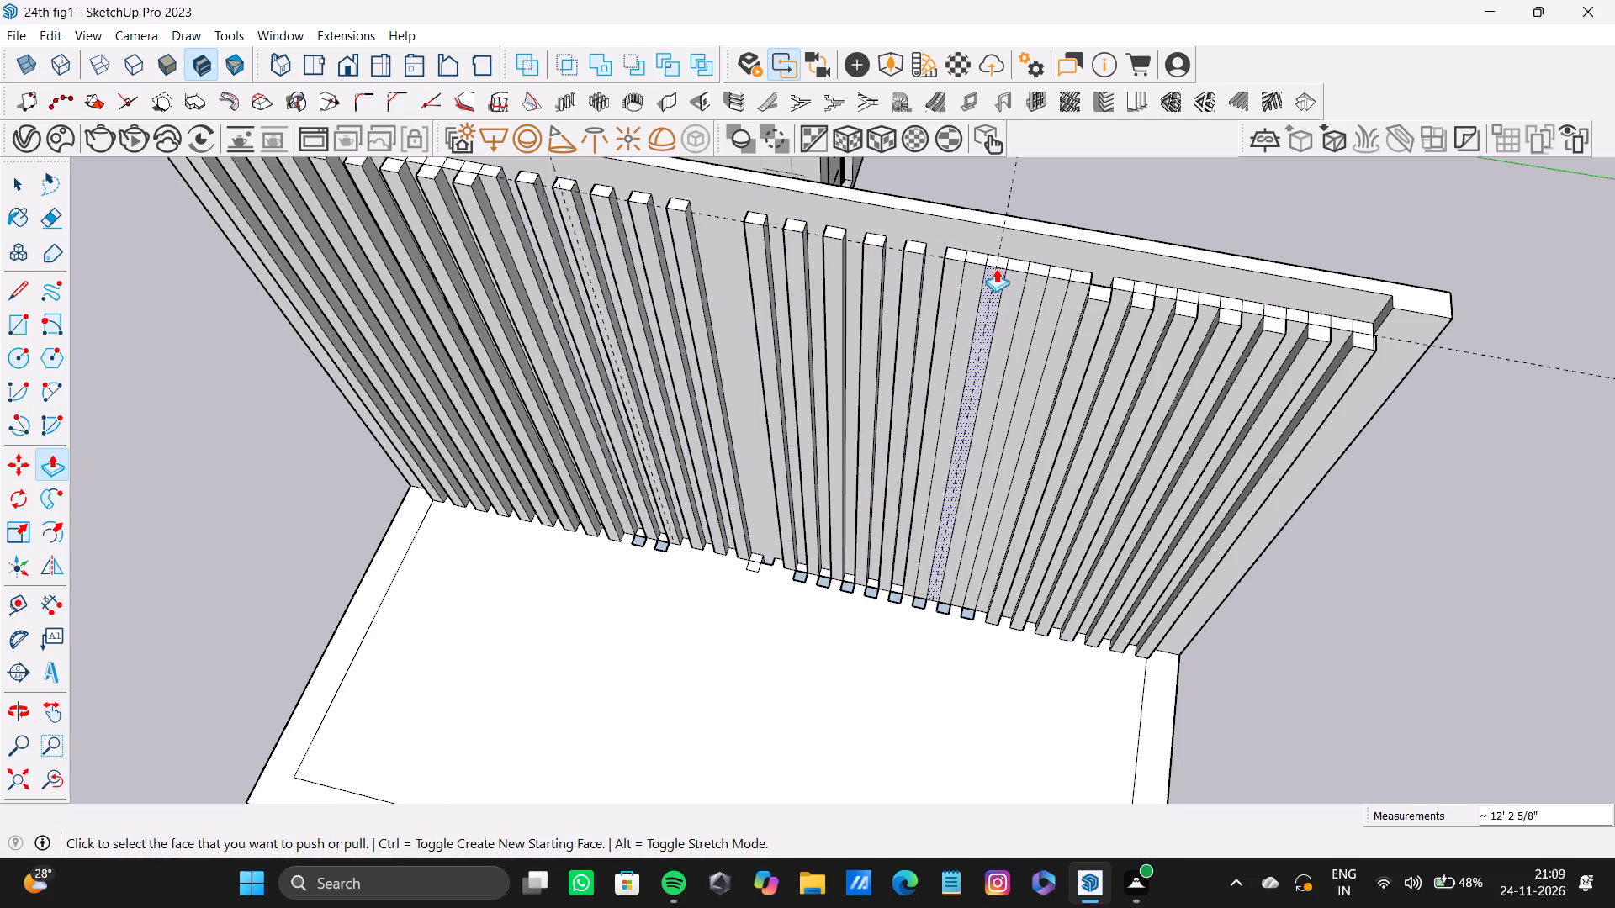
{"action": "left_click_drag", "start_coordinate": [978, 253], "coordinate": [953, 610]}
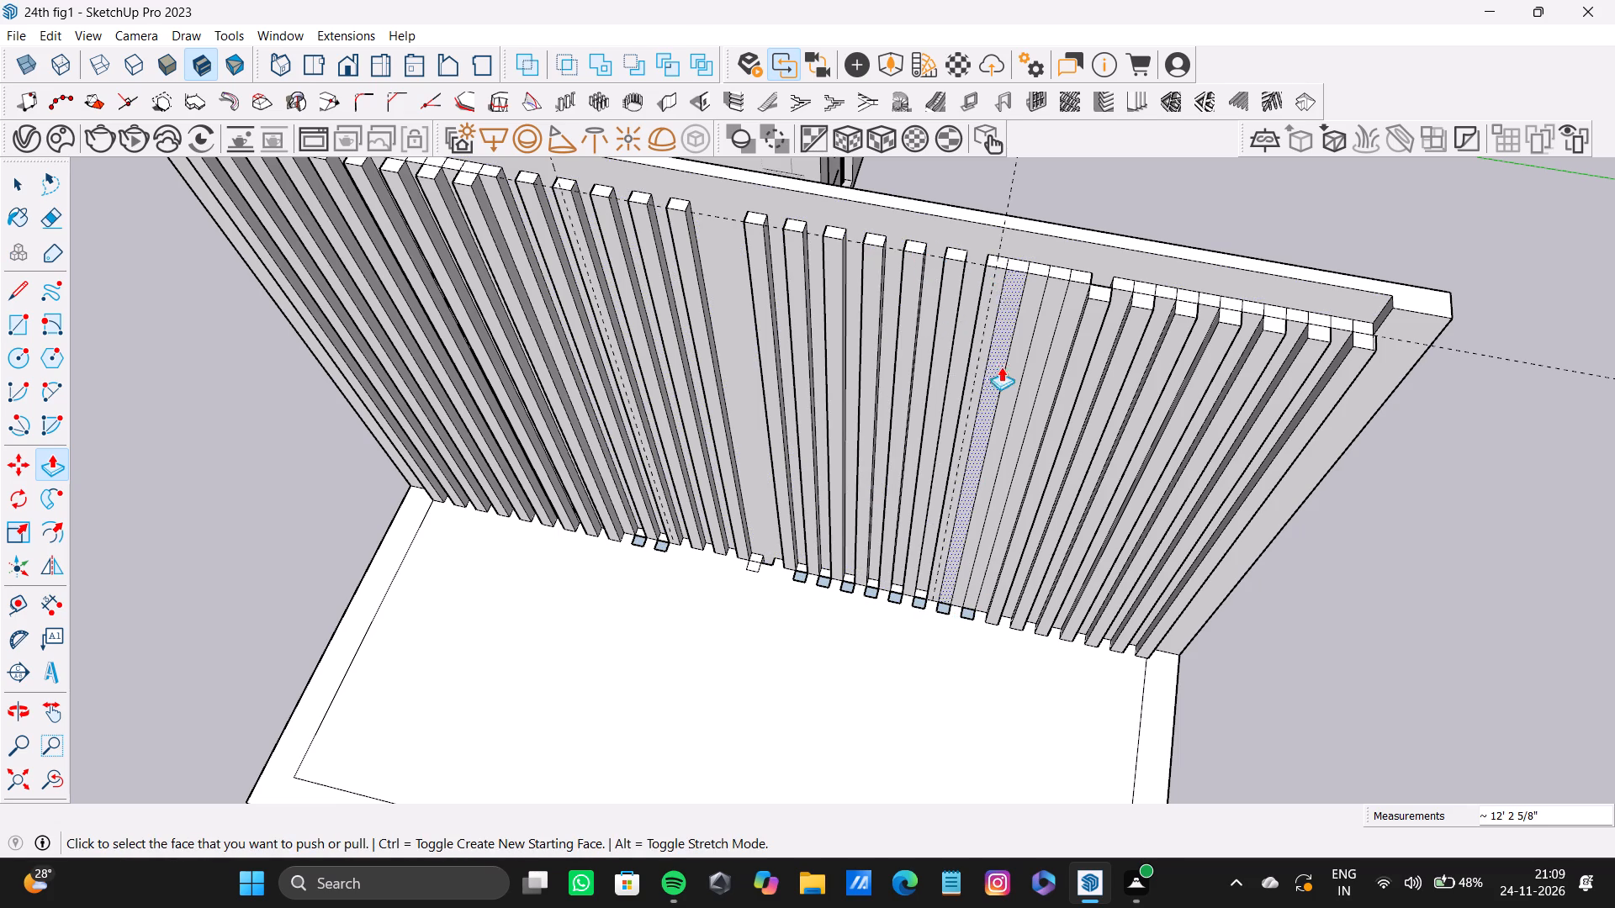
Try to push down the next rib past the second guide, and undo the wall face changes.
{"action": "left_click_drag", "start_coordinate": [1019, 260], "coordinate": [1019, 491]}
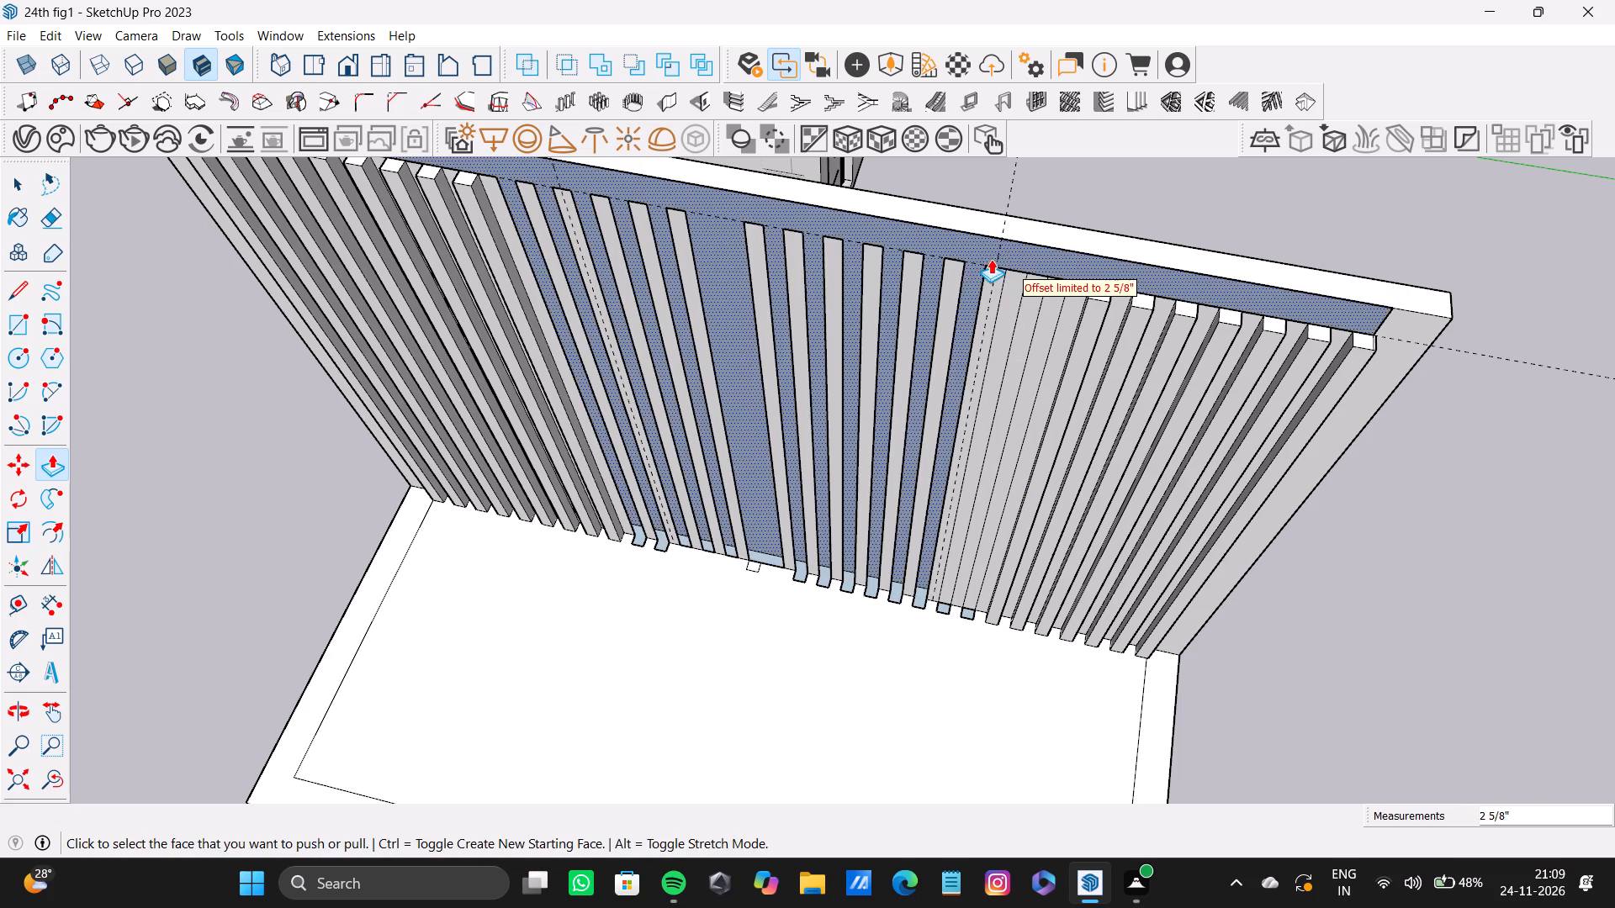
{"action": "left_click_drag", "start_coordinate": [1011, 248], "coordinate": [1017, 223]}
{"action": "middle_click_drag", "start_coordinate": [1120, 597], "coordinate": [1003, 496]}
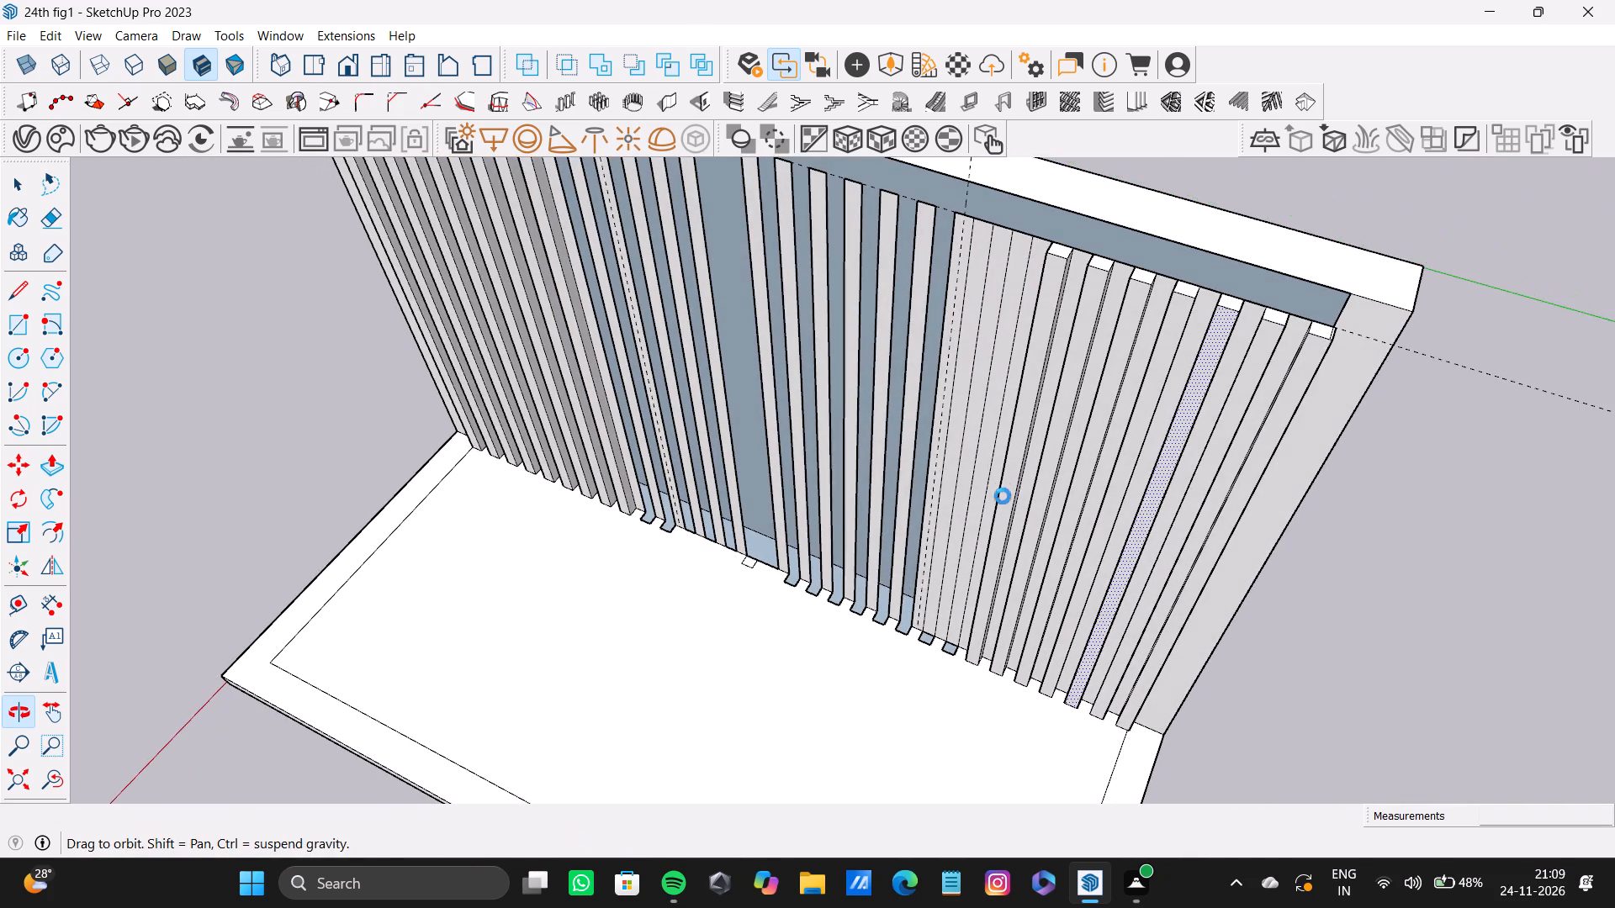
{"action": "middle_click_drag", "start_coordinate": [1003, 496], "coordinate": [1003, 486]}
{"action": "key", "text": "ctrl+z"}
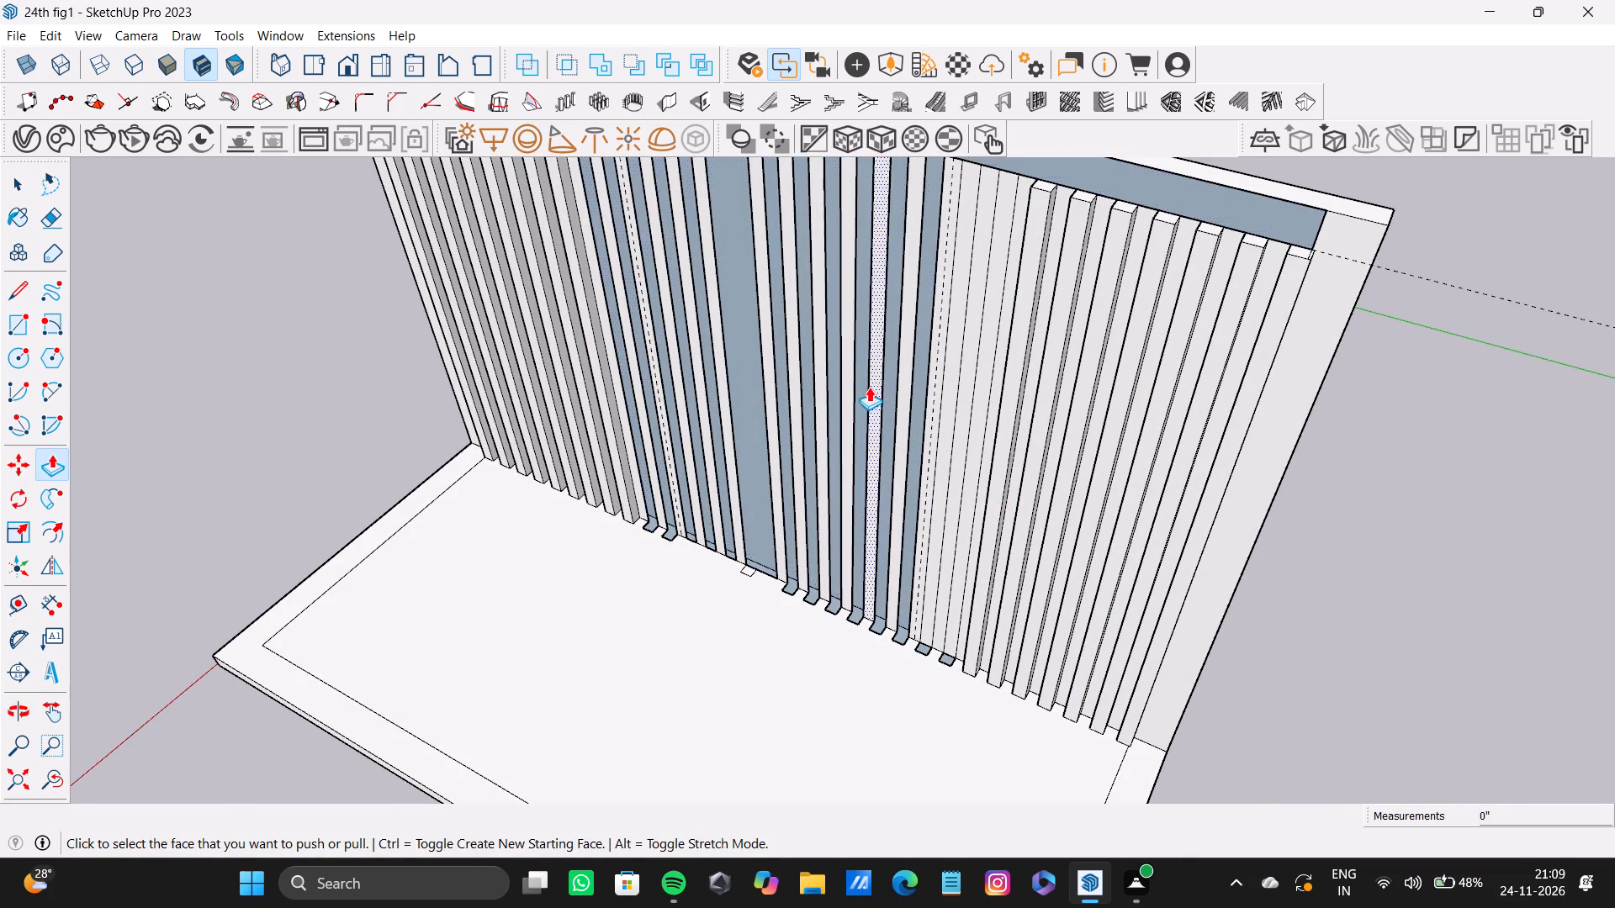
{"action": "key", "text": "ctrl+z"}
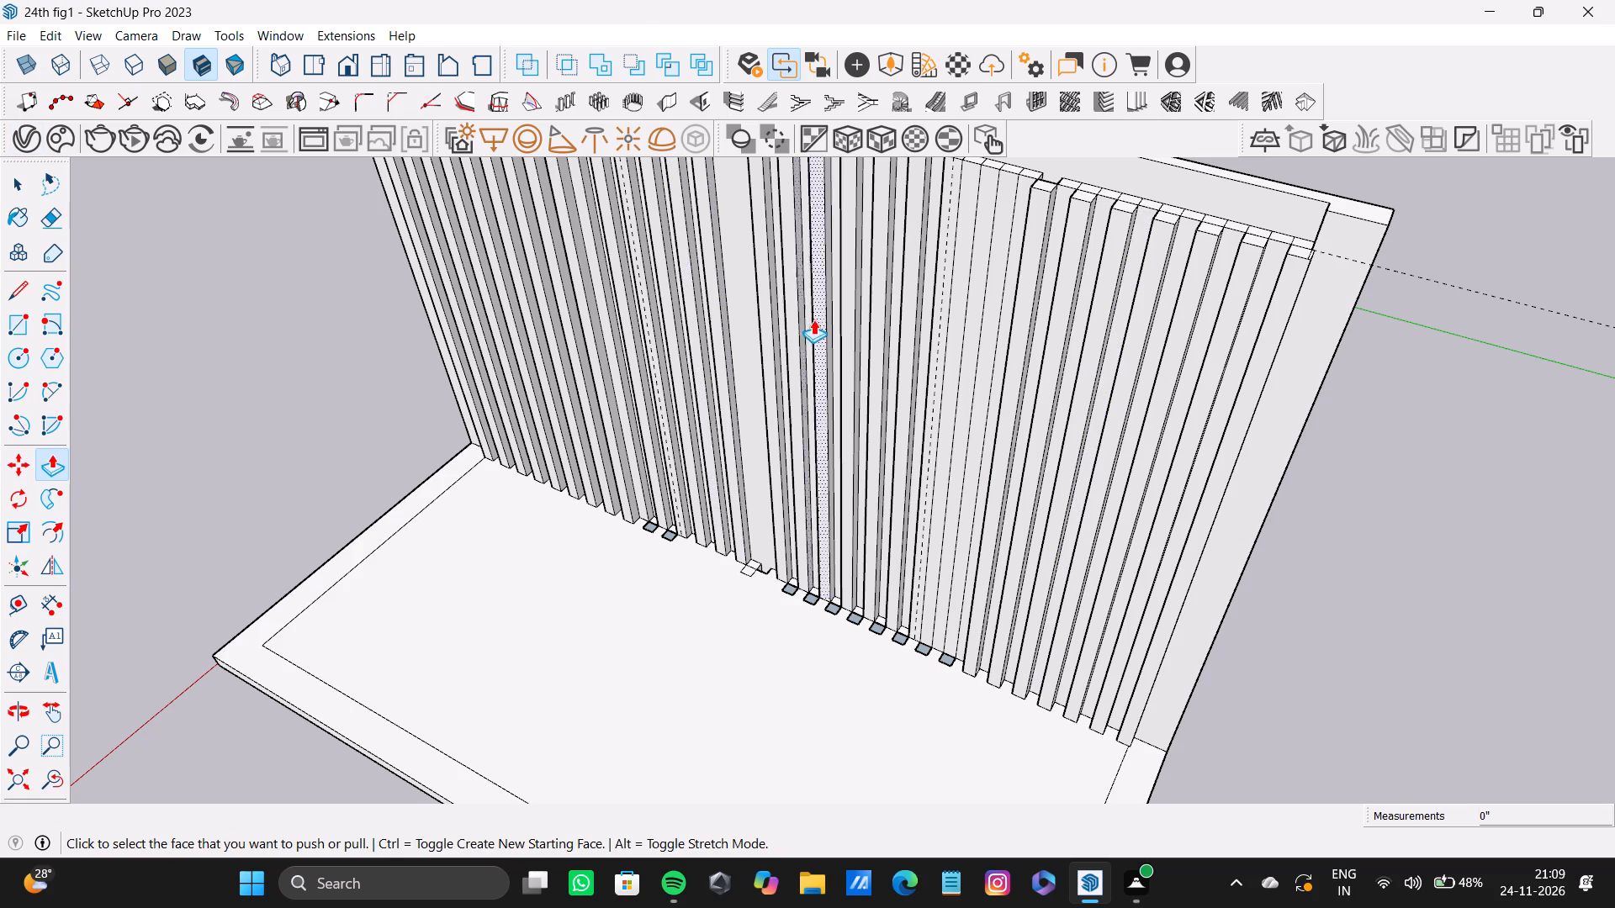
Push the top faces of the next three wall ribs past the second guide down to the floor panel.
{"action": "scroll", "coordinate": [813, 319], "scroll_direction": "down", "scroll_amount": 5}
{"action": "middle_click_drag", "start_coordinate": [924, 351], "coordinate": [884, 462]}
{"action": "scroll", "coordinate": [964, 383], "scroll_direction": "up", "scroll_amount": 7}
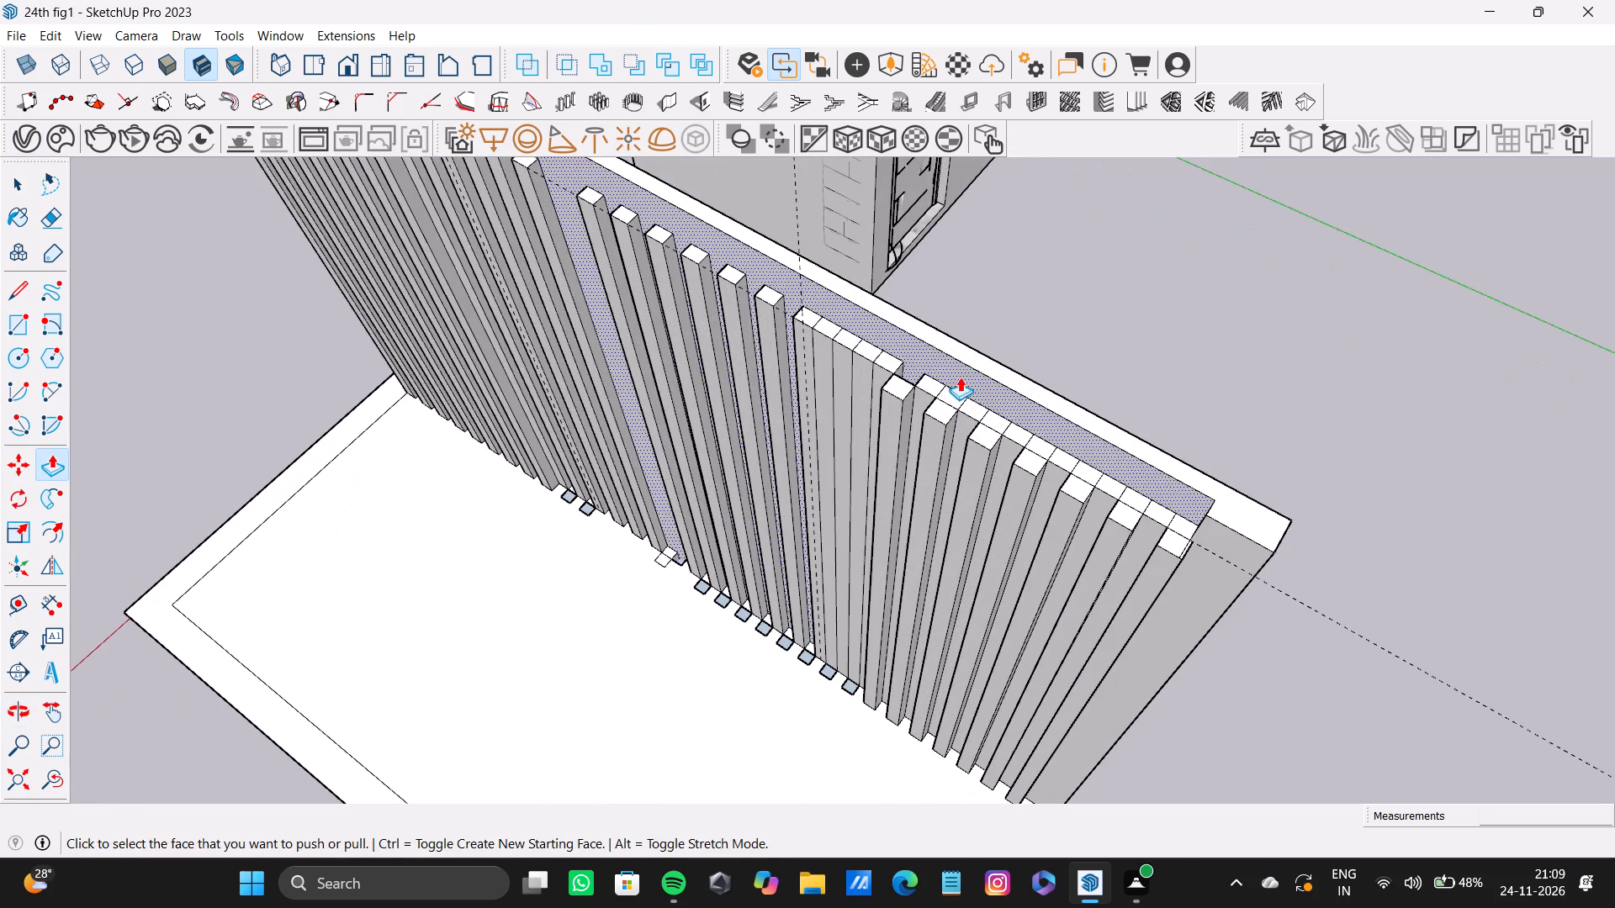
{"action": "left_click_drag", "start_coordinate": [828, 333], "coordinate": [922, 785]}
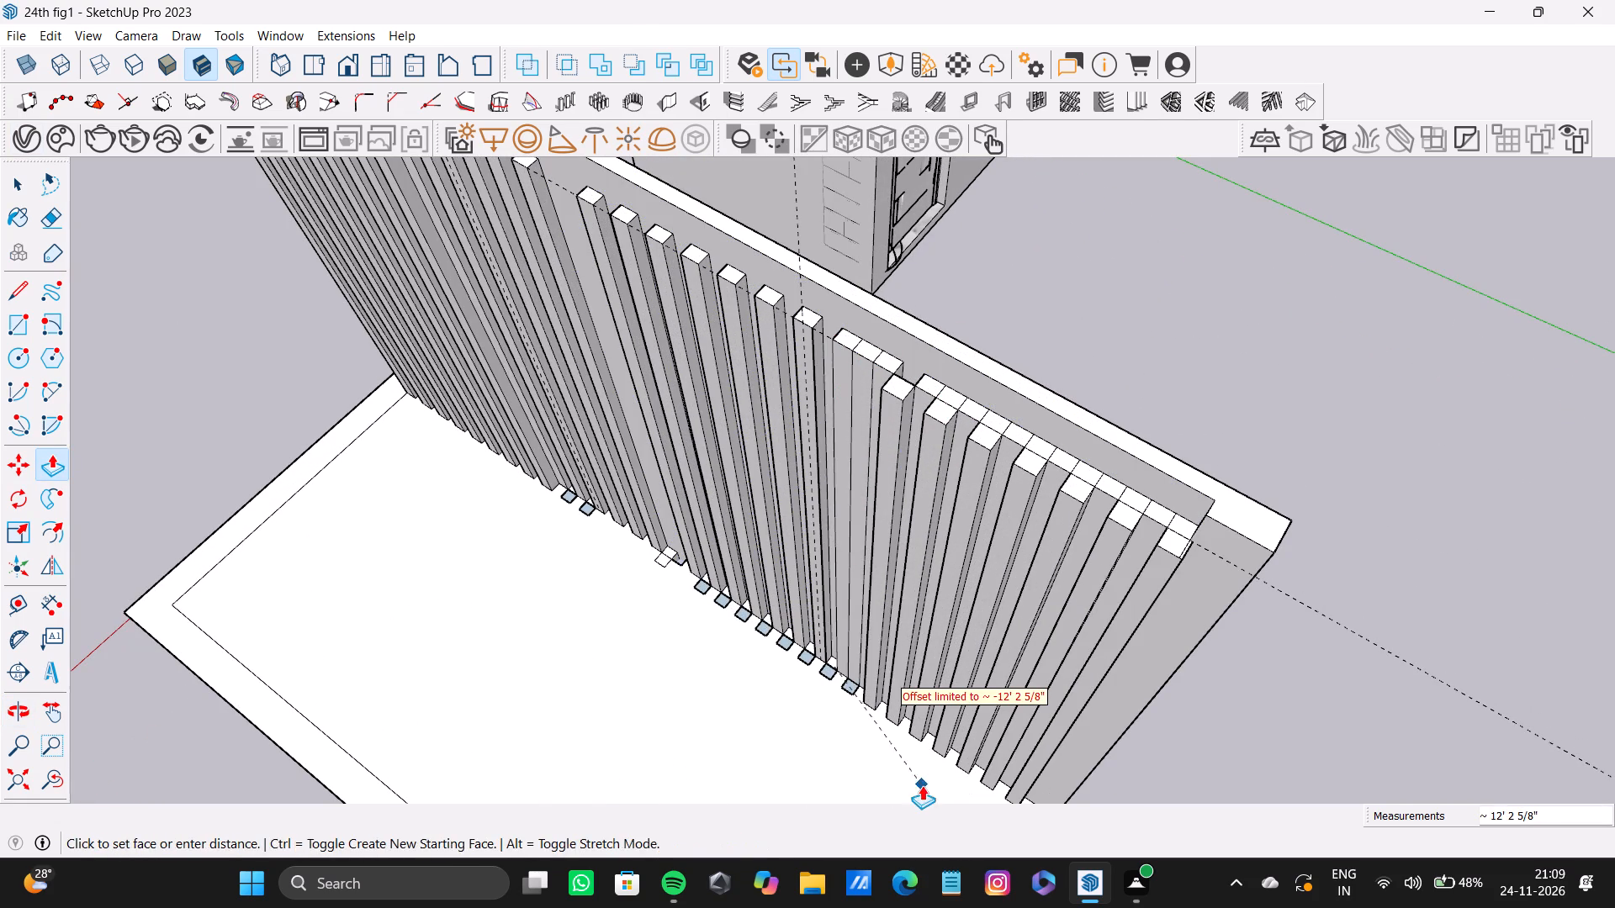
{"action": "left_click_drag", "start_coordinate": [922, 785], "coordinate": [922, 768]}
{"action": "left_click_drag", "start_coordinate": [873, 347], "coordinate": [904, 729]}
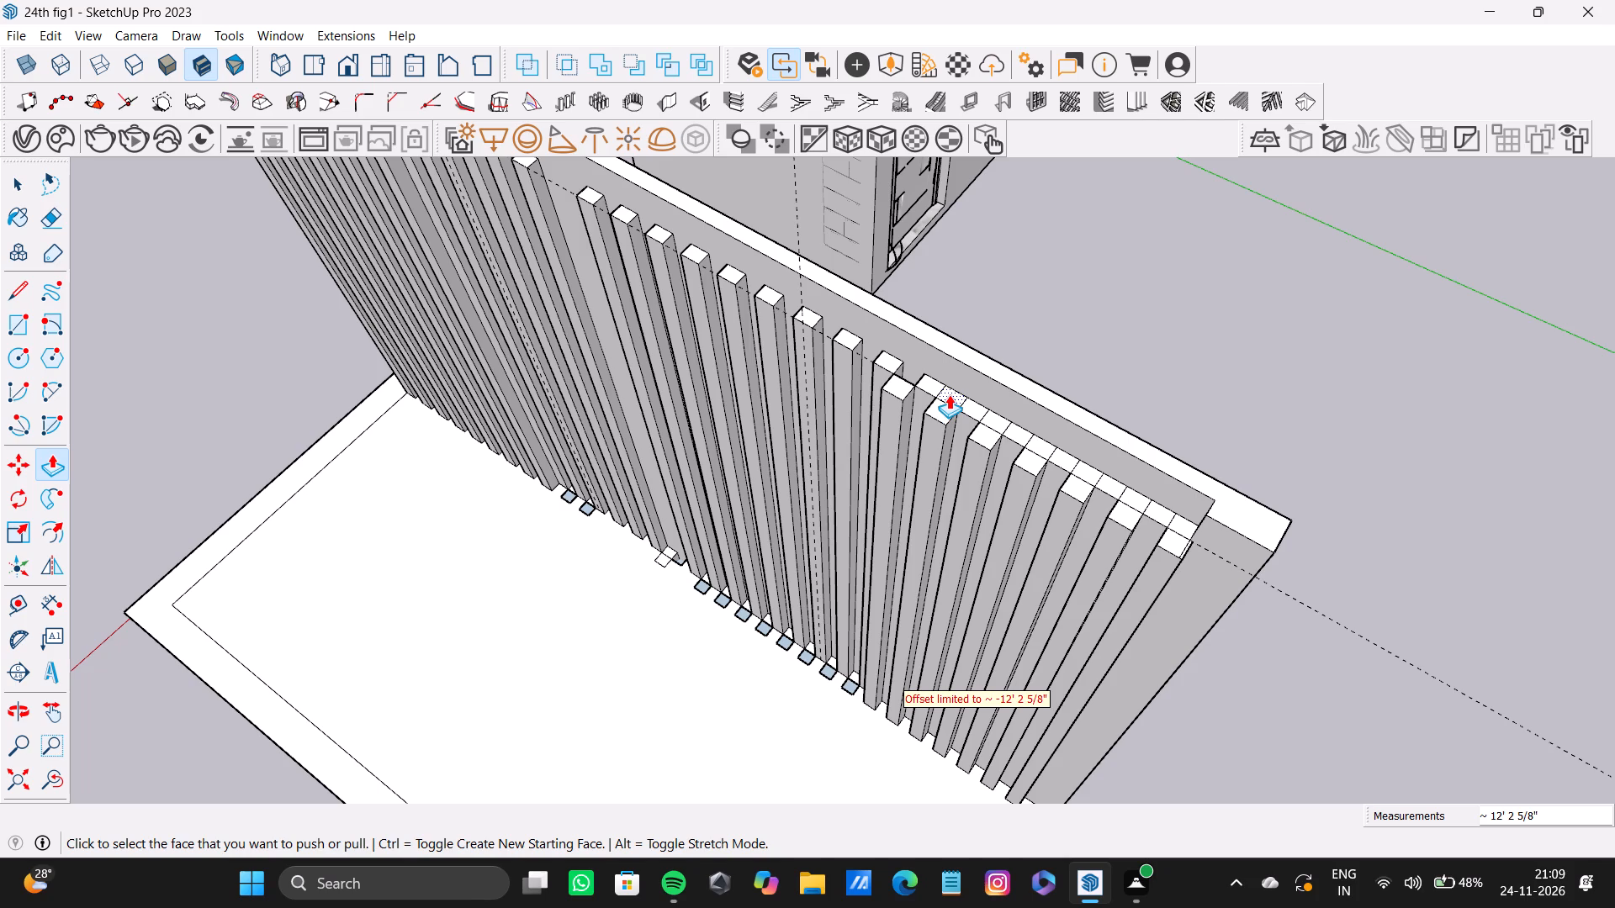
{"action": "left_click_drag", "start_coordinate": [949, 394], "coordinate": [941, 615]}
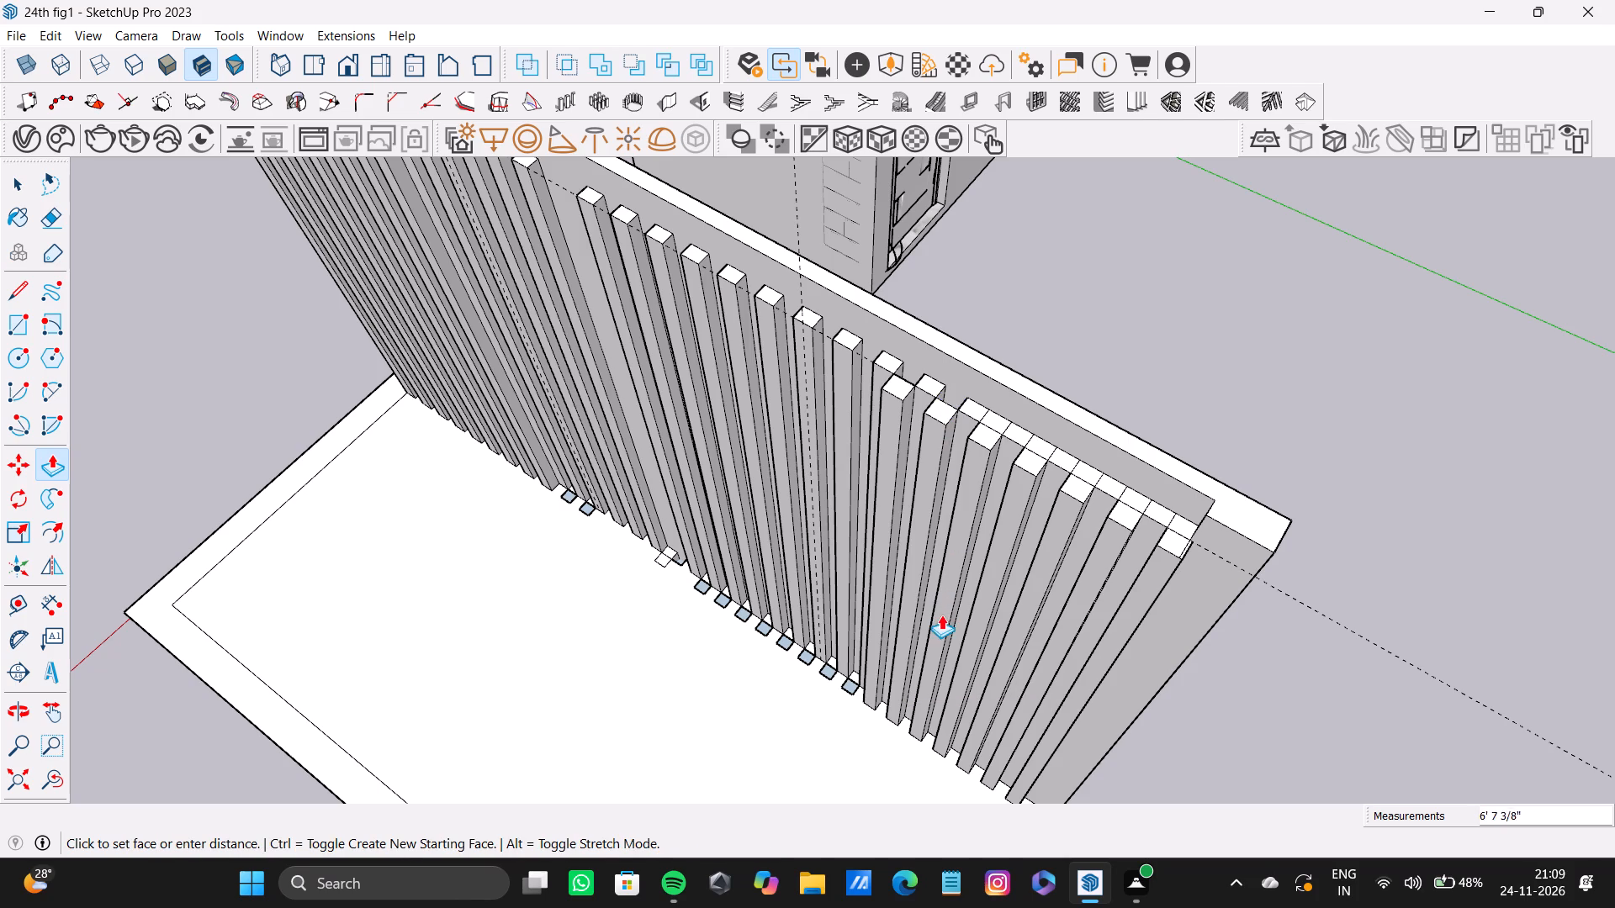
{"action": "left_click_drag", "start_coordinate": [941, 615], "coordinate": [938, 734]}
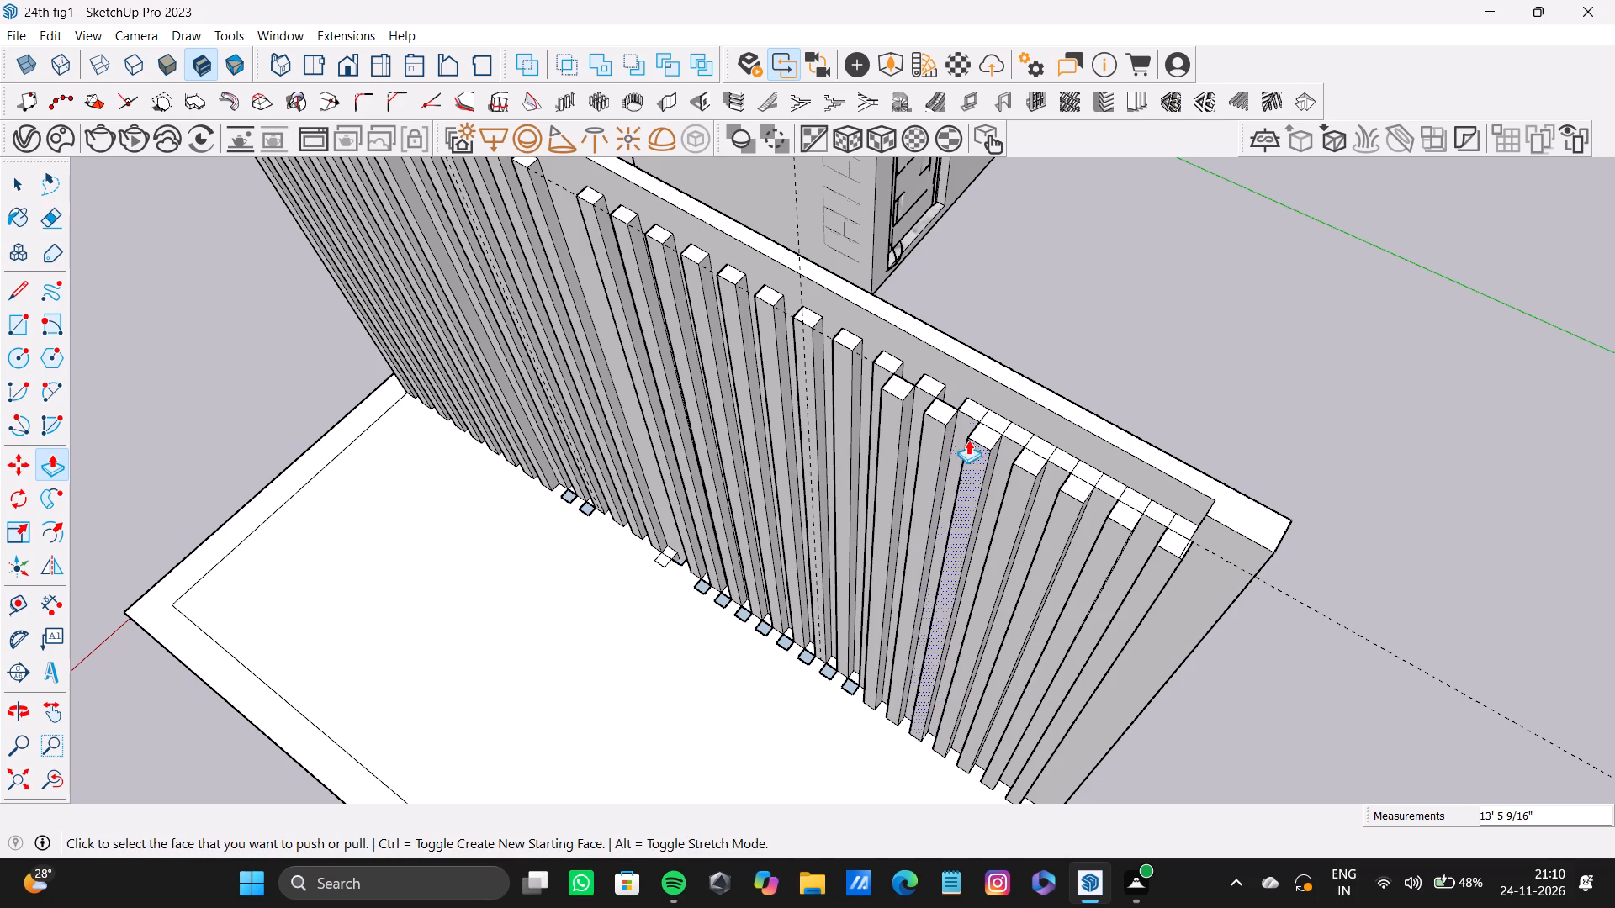
Pull the recessed wall face behind the strips forward about 2 5/8" to meet the rib fronts.
{"action": "left_click", "coordinate": [1015, 426]}
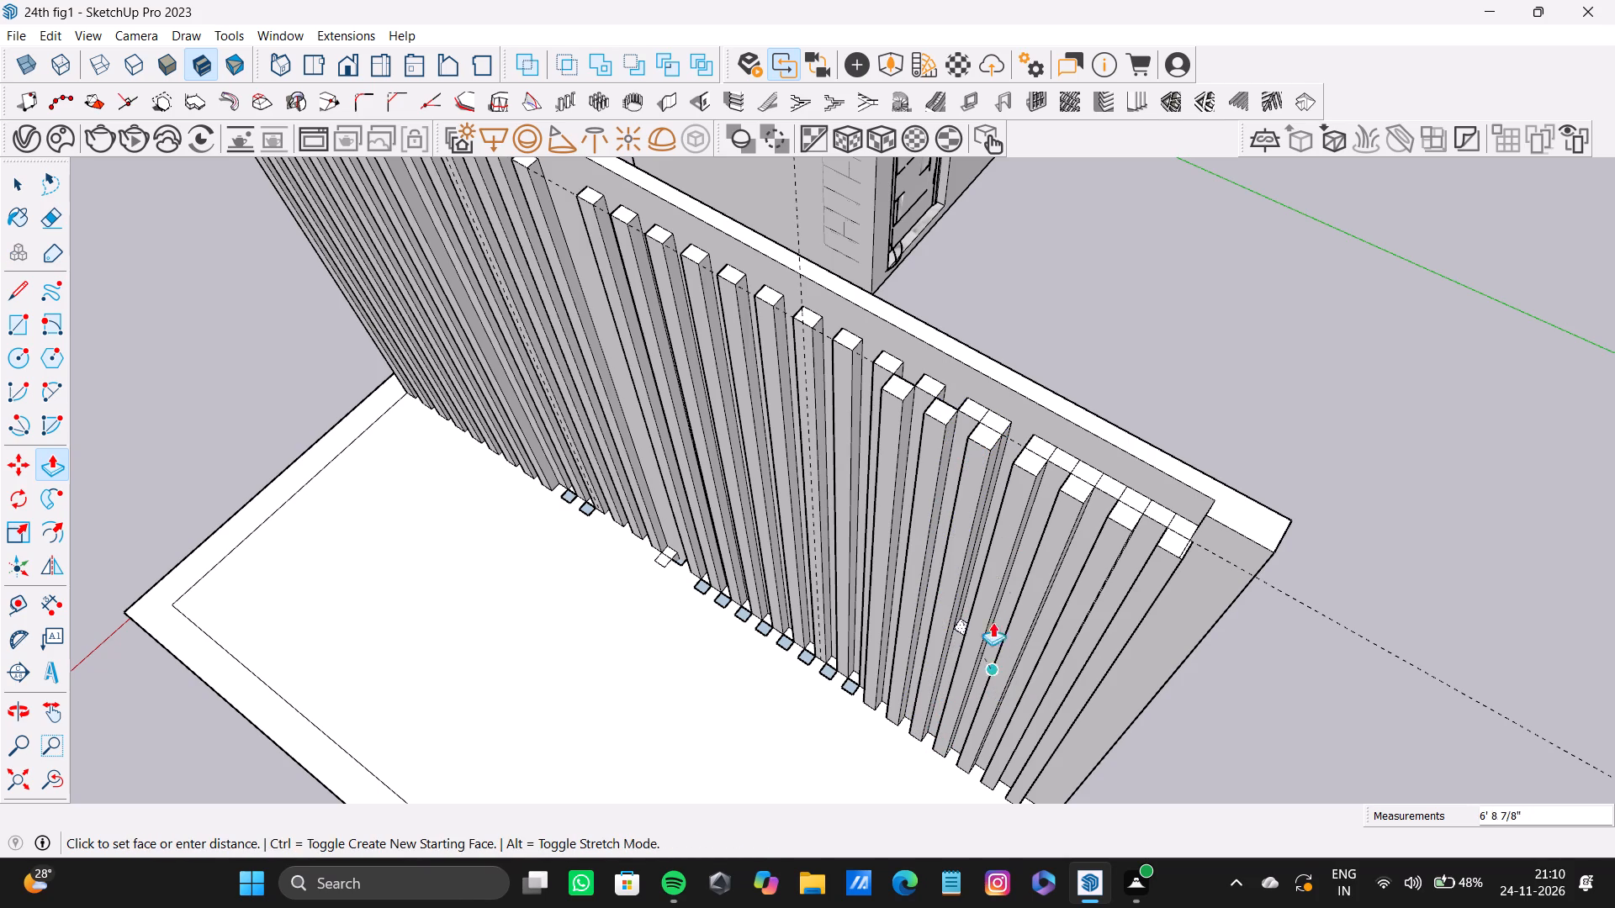
{"action": "left_click_drag", "start_coordinate": [998, 414], "coordinate": [1014, 567]}
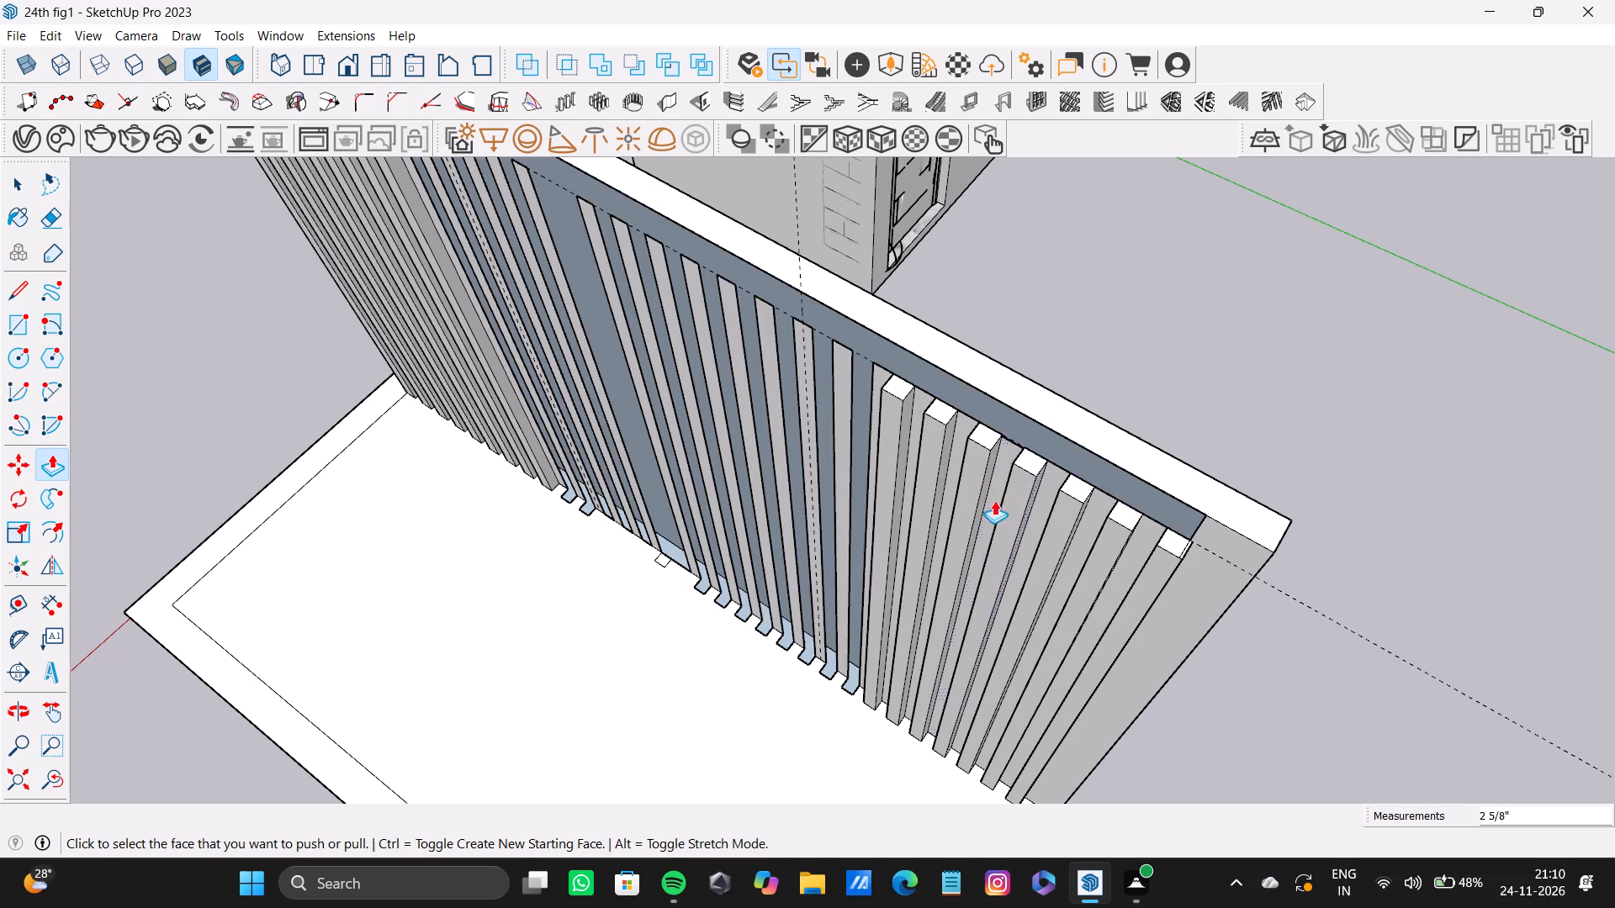
Push the wall face behind the strips back through the wall's thickness, about 1' 9/16".
{"action": "scroll", "coordinate": [559, 525], "scroll_direction": "down", "scroll_amount": 10}
{"action": "middle_click_drag", "start_coordinate": [559, 522], "coordinate": [527, 236]}
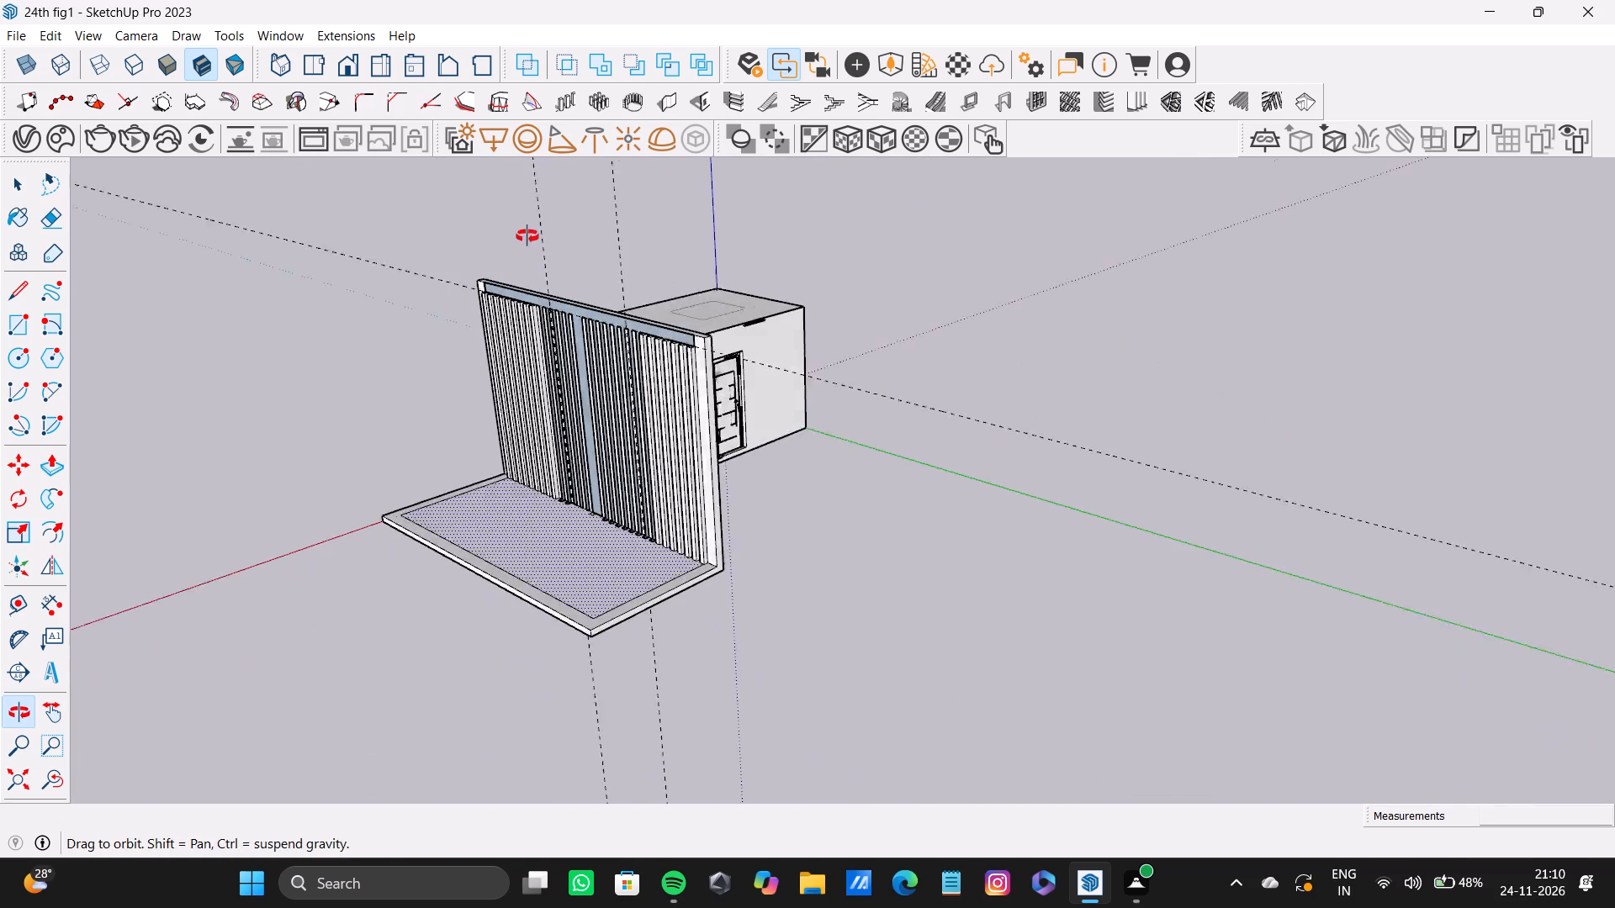
{"action": "middle_click_drag", "start_coordinate": [527, 236], "coordinate": [532, 220]}
{"action": "scroll", "coordinate": [675, 325], "scroll_direction": "up", "scroll_amount": 13}
{"action": "middle_click_drag", "start_coordinate": [636, 303], "coordinate": [731, 453]}
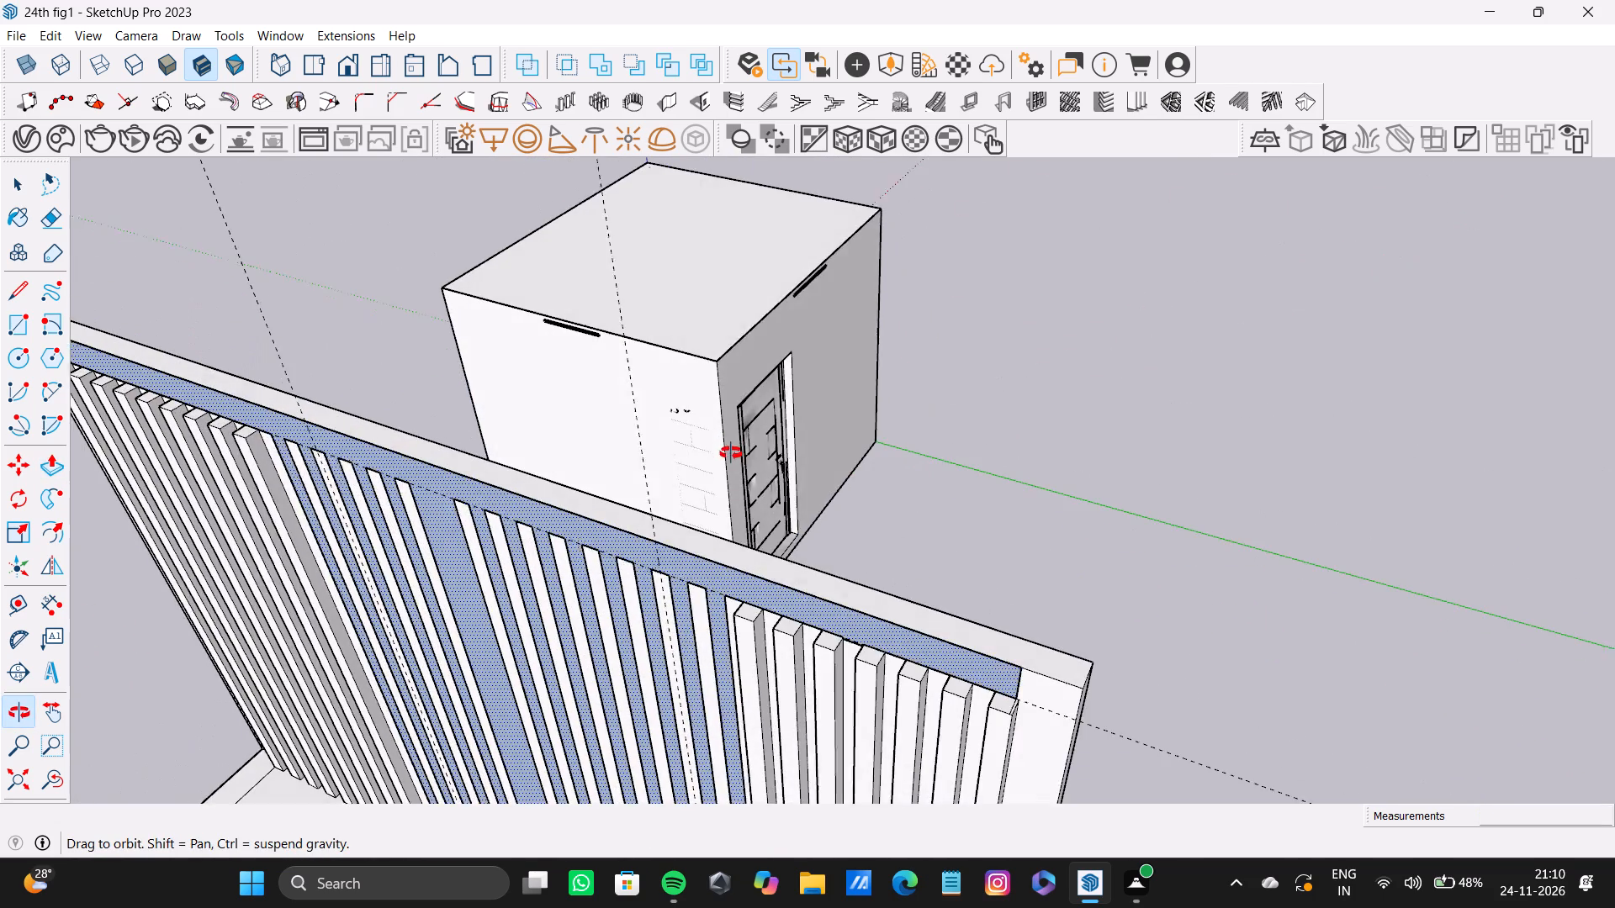
{"action": "middle_click_drag", "start_coordinate": [731, 453], "coordinate": [732, 462]}
{"action": "left_click_drag", "start_coordinate": [829, 617], "coordinate": [840, 609]}
{"action": "left_click_drag", "start_coordinate": [876, 647], "coordinate": [848, 663]}
{"action": "left_click_drag", "start_coordinate": [834, 610], "coordinate": [880, 569]}
{"action": "left_click_drag", "start_coordinate": [874, 652], "coordinate": [907, 628]}
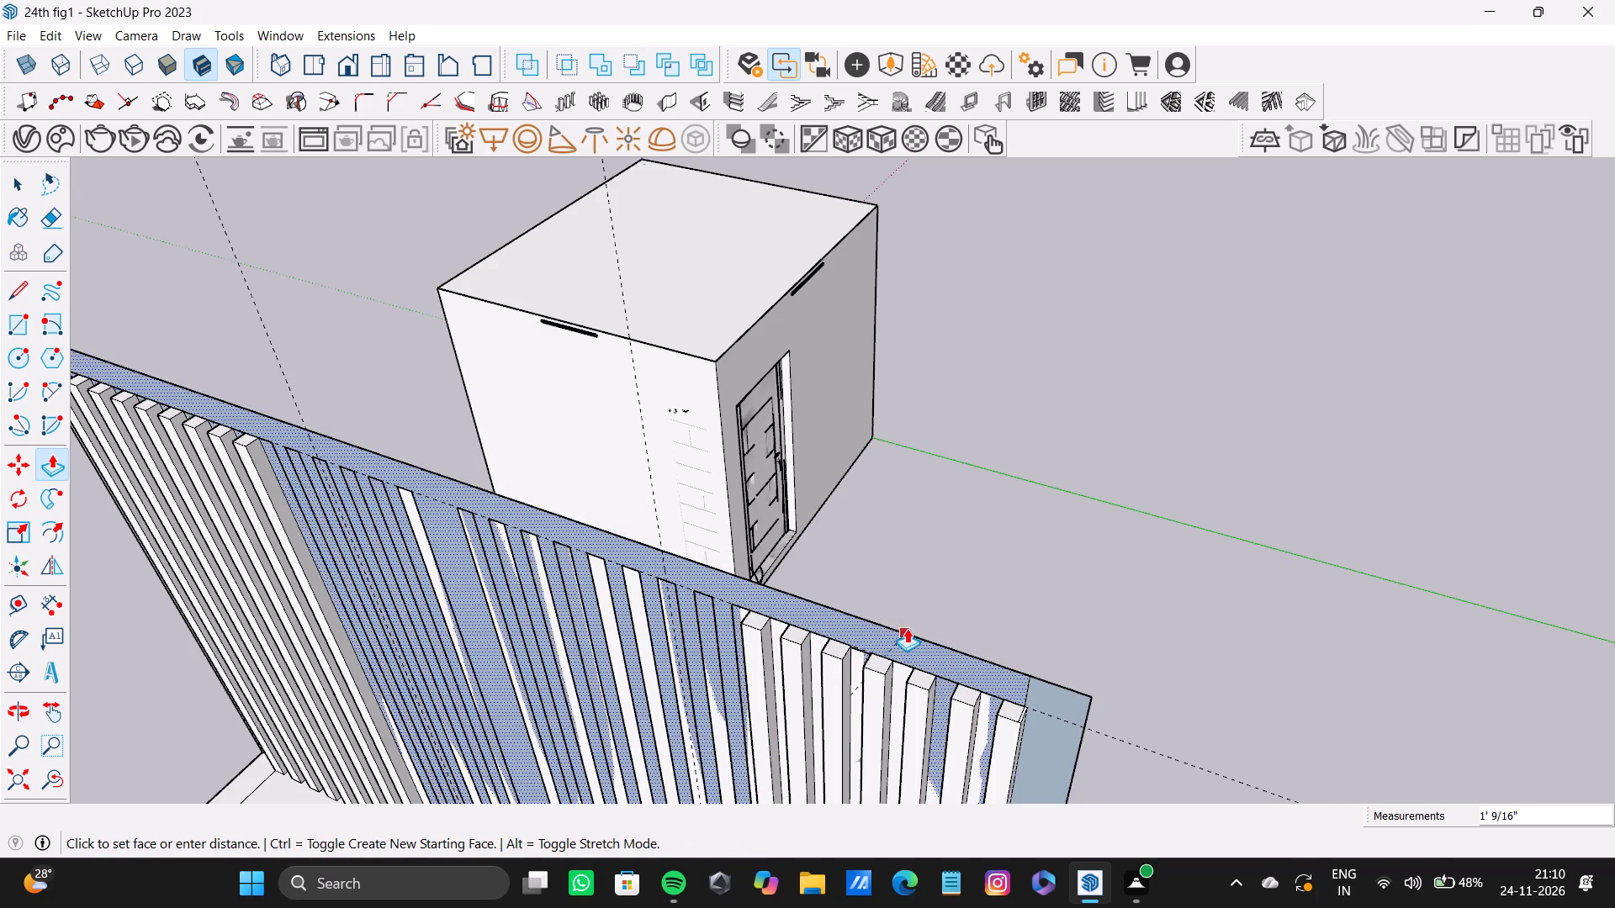
{"action": "left_click_drag", "start_coordinate": [907, 628], "coordinate": [907, 627]}
Delete the leftover upright wall face beside the outermost strip at the end nearest the first guide.
{"action": "scroll", "coordinate": [900, 640], "scroll_direction": "down", "scroll_amount": 10}
{"action": "middle_click_drag", "start_coordinate": [869, 650], "coordinate": [941, 348]}
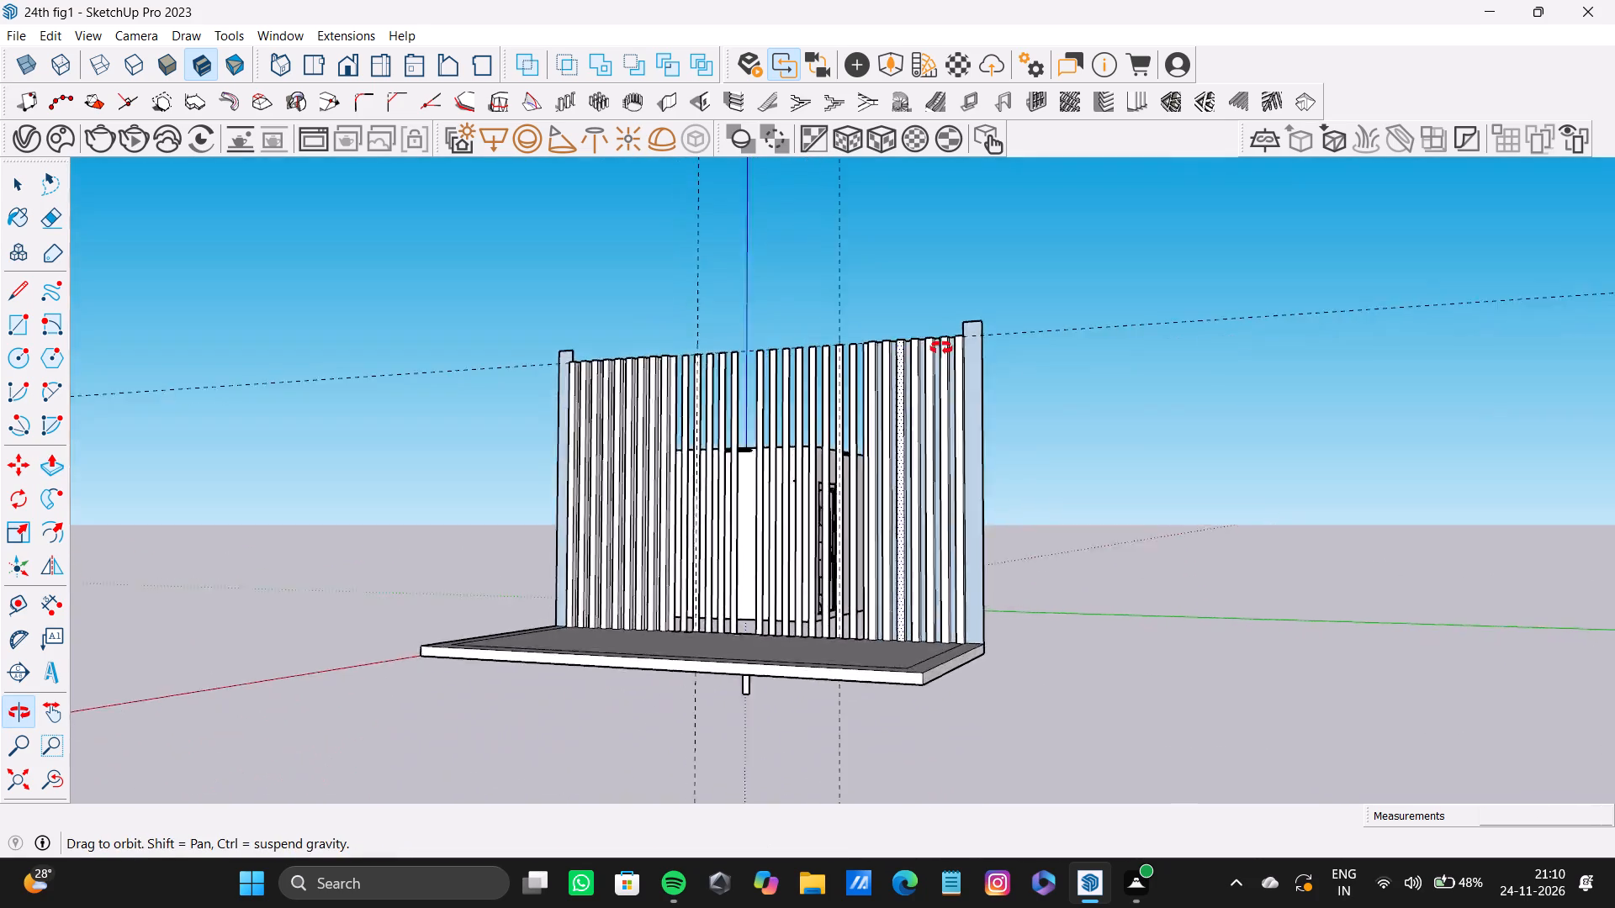
{"action": "middle_click_drag", "start_coordinate": [941, 348], "coordinate": [928, 437]}
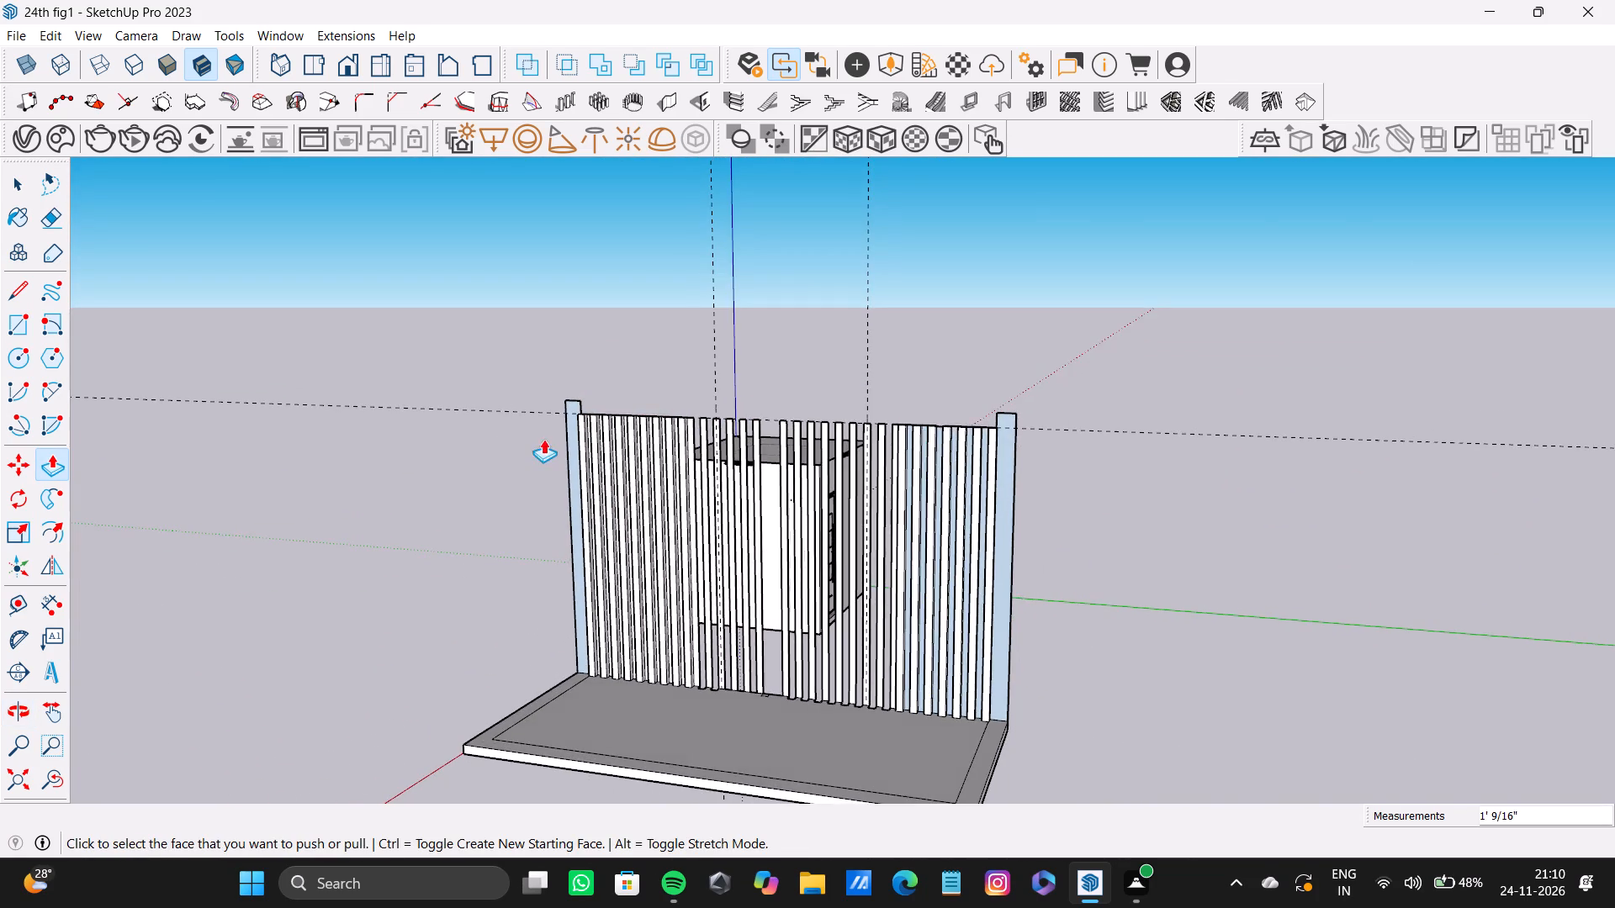
{"action": "scroll", "coordinate": [553, 437], "scroll_direction": "up", "scroll_amount": 18}
{"action": "scroll", "coordinate": [579, 399], "scroll_direction": "down", "scroll_amount": 6}
{"action": "middle_click_drag", "start_coordinate": [579, 399], "coordinate": [577, 562]}
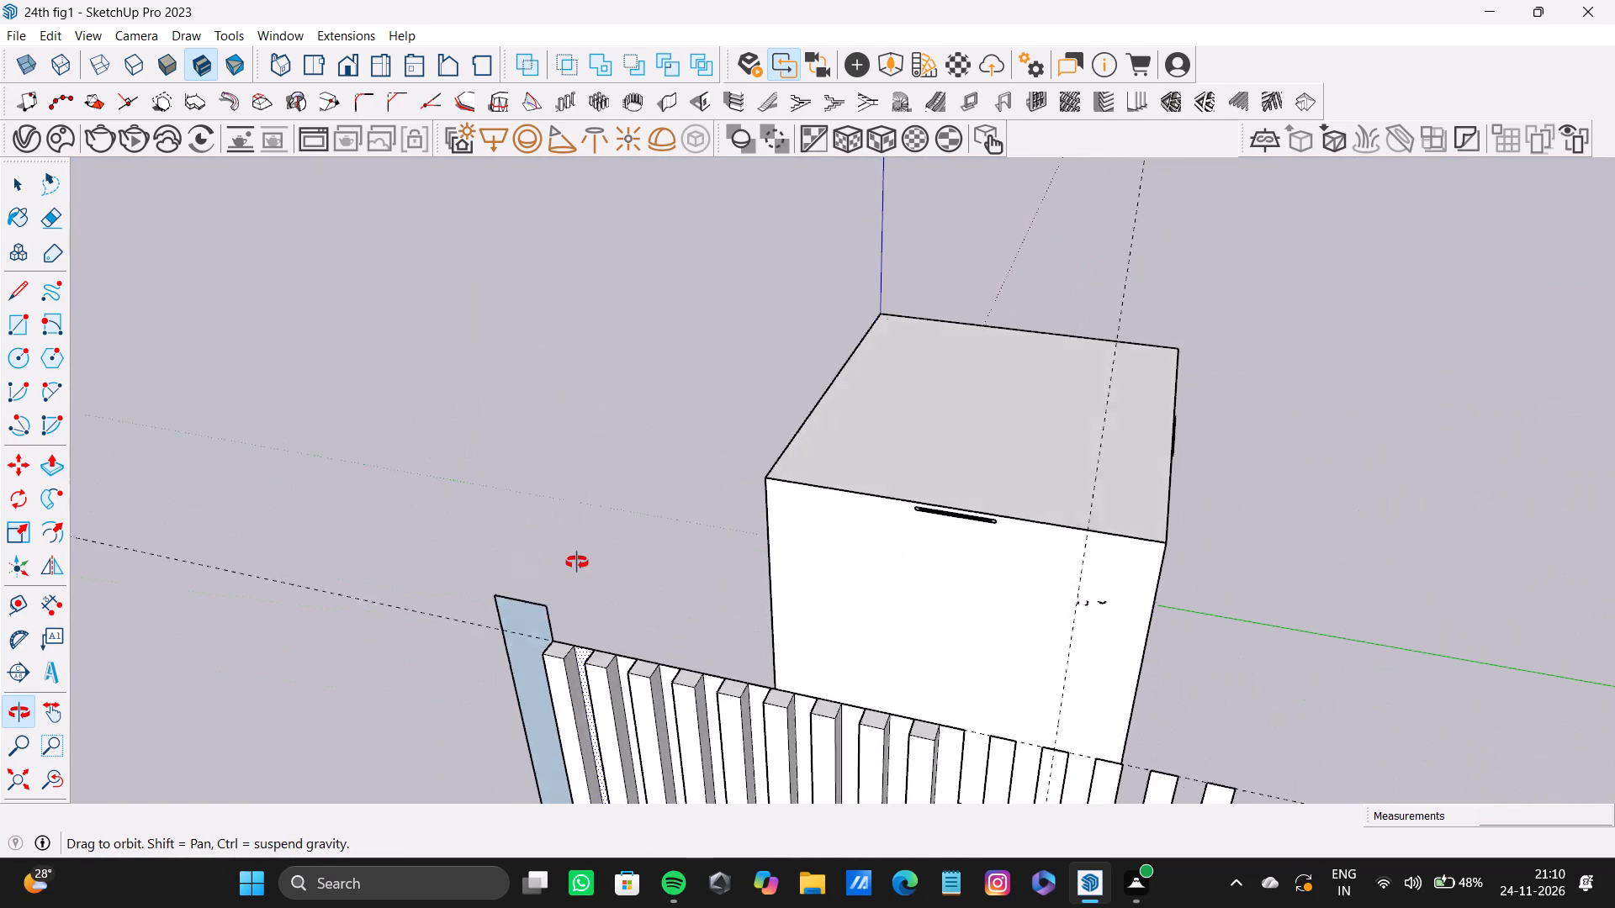
{"action": "middle_click_drag", "start_coordinate": [577, 562], "coordinate": [578, 566]}
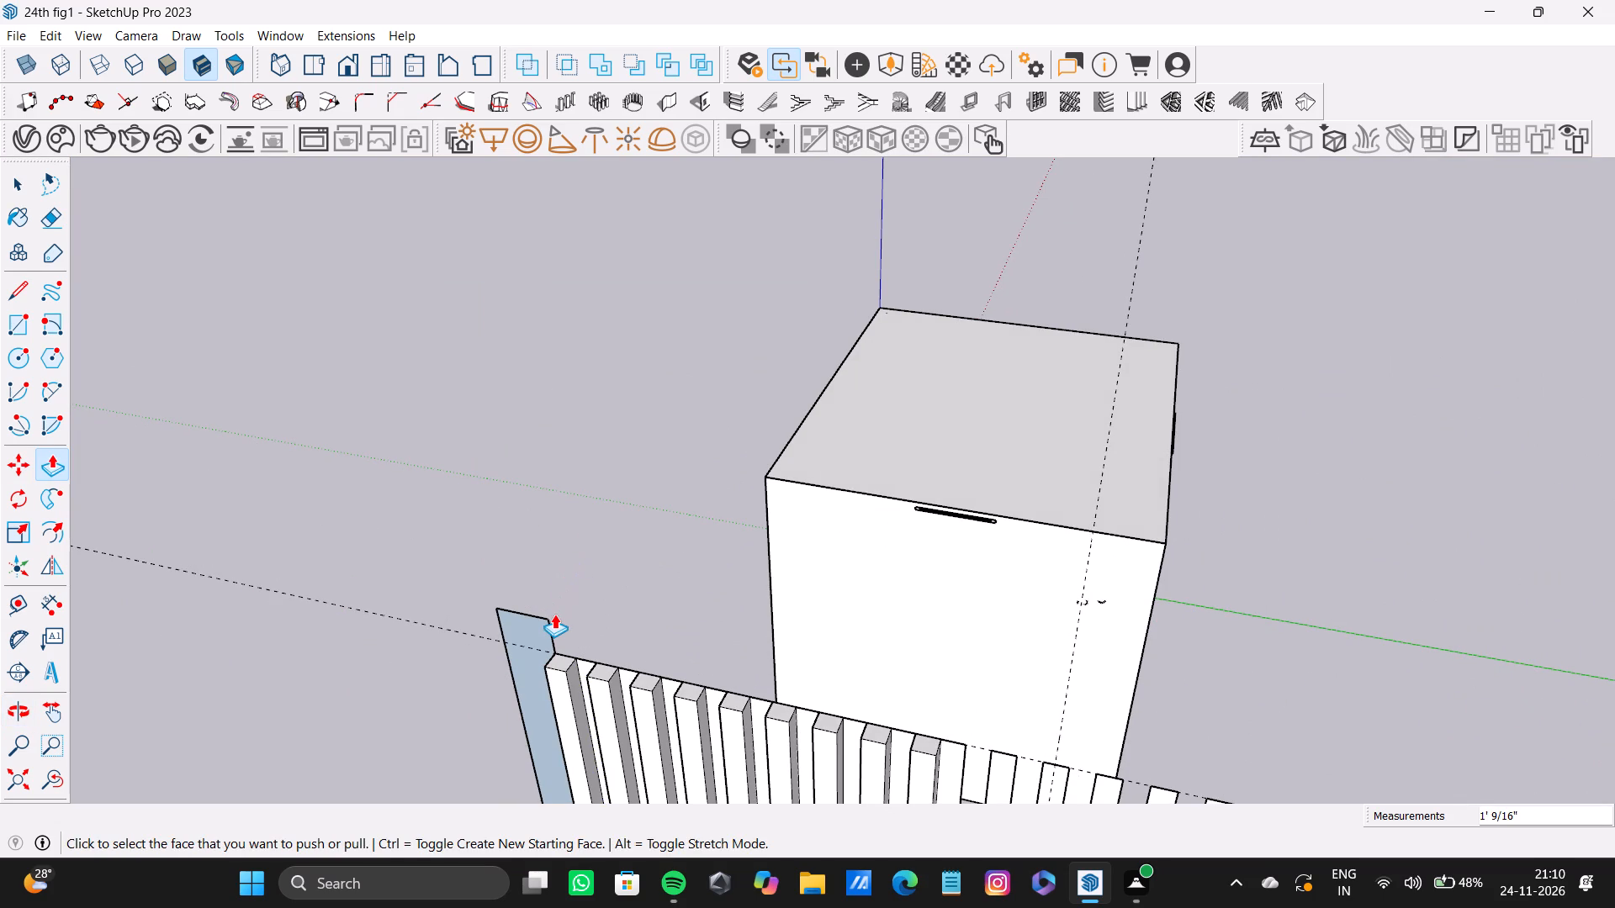
{"action": "left_click", "coordinate": [537, 633]}
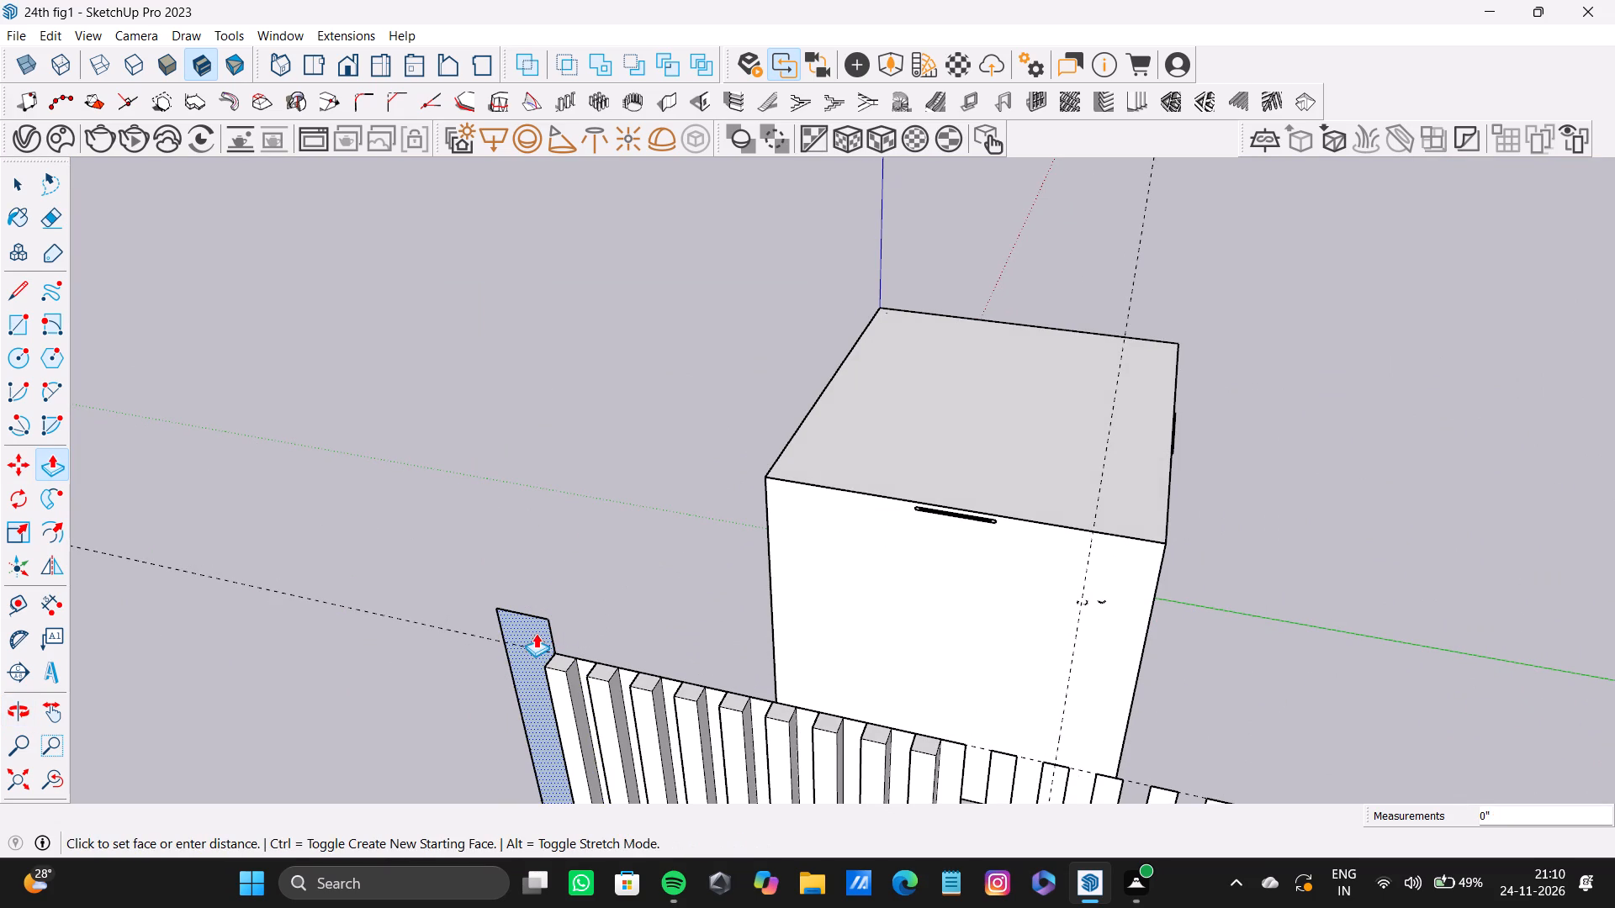
{"action": "key", "text": "Delete"}
{"action": "key", "text": "space"}
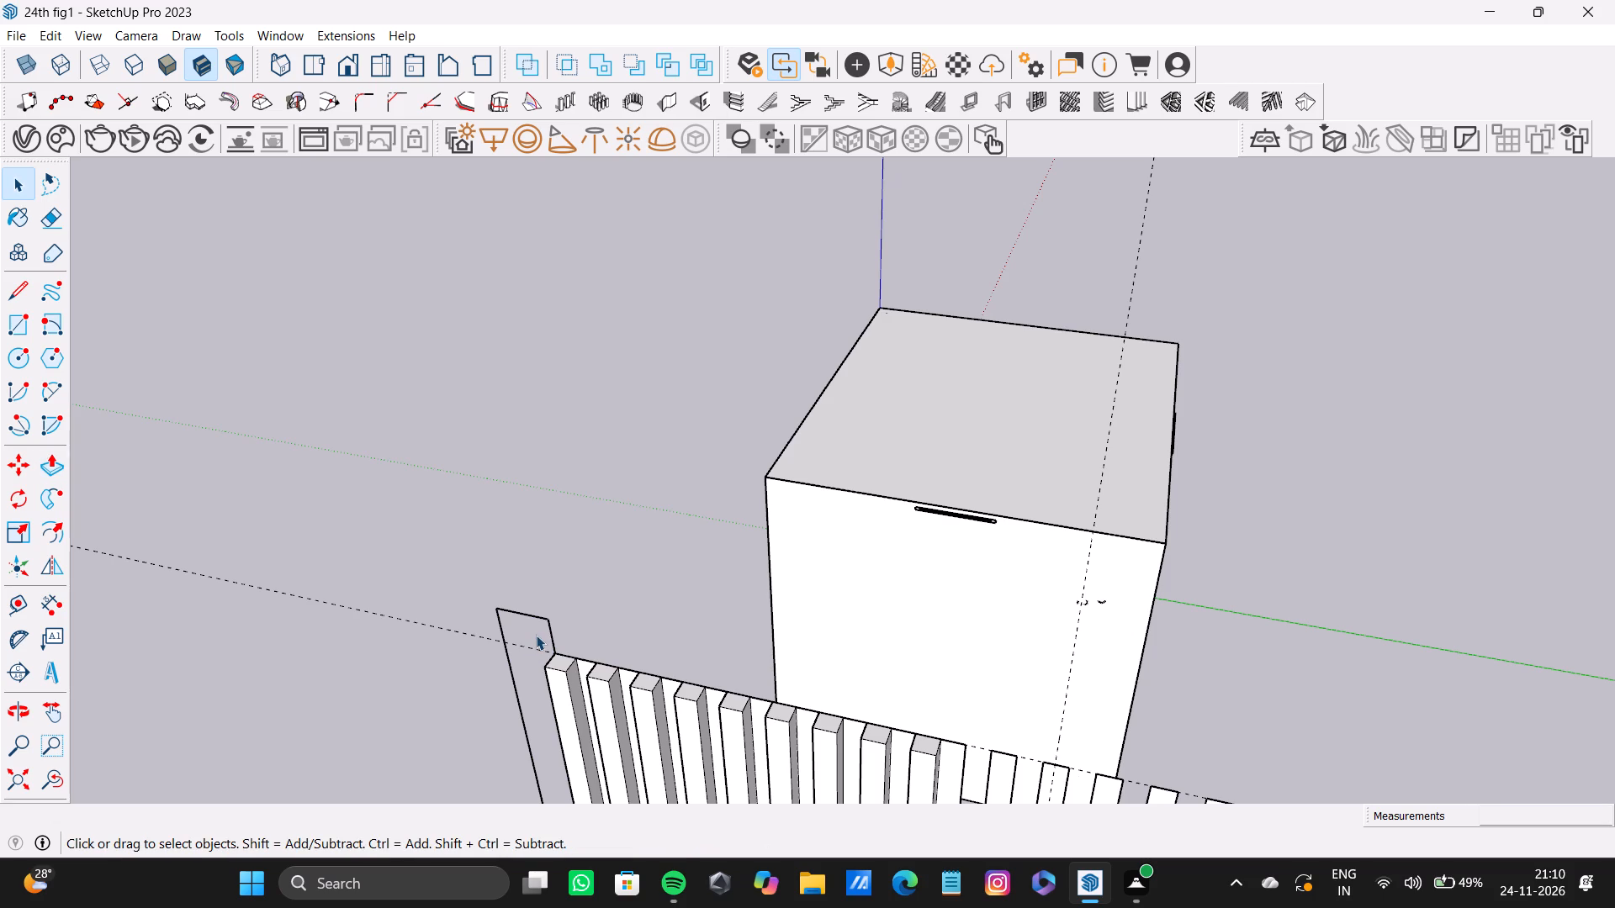
Delete the three outline edges left around the removed end face beside the outermost strip.
{"action": "scroll", "coordinate": [540, 622], "scroll_direction": "up", "scroll_amount": 7}
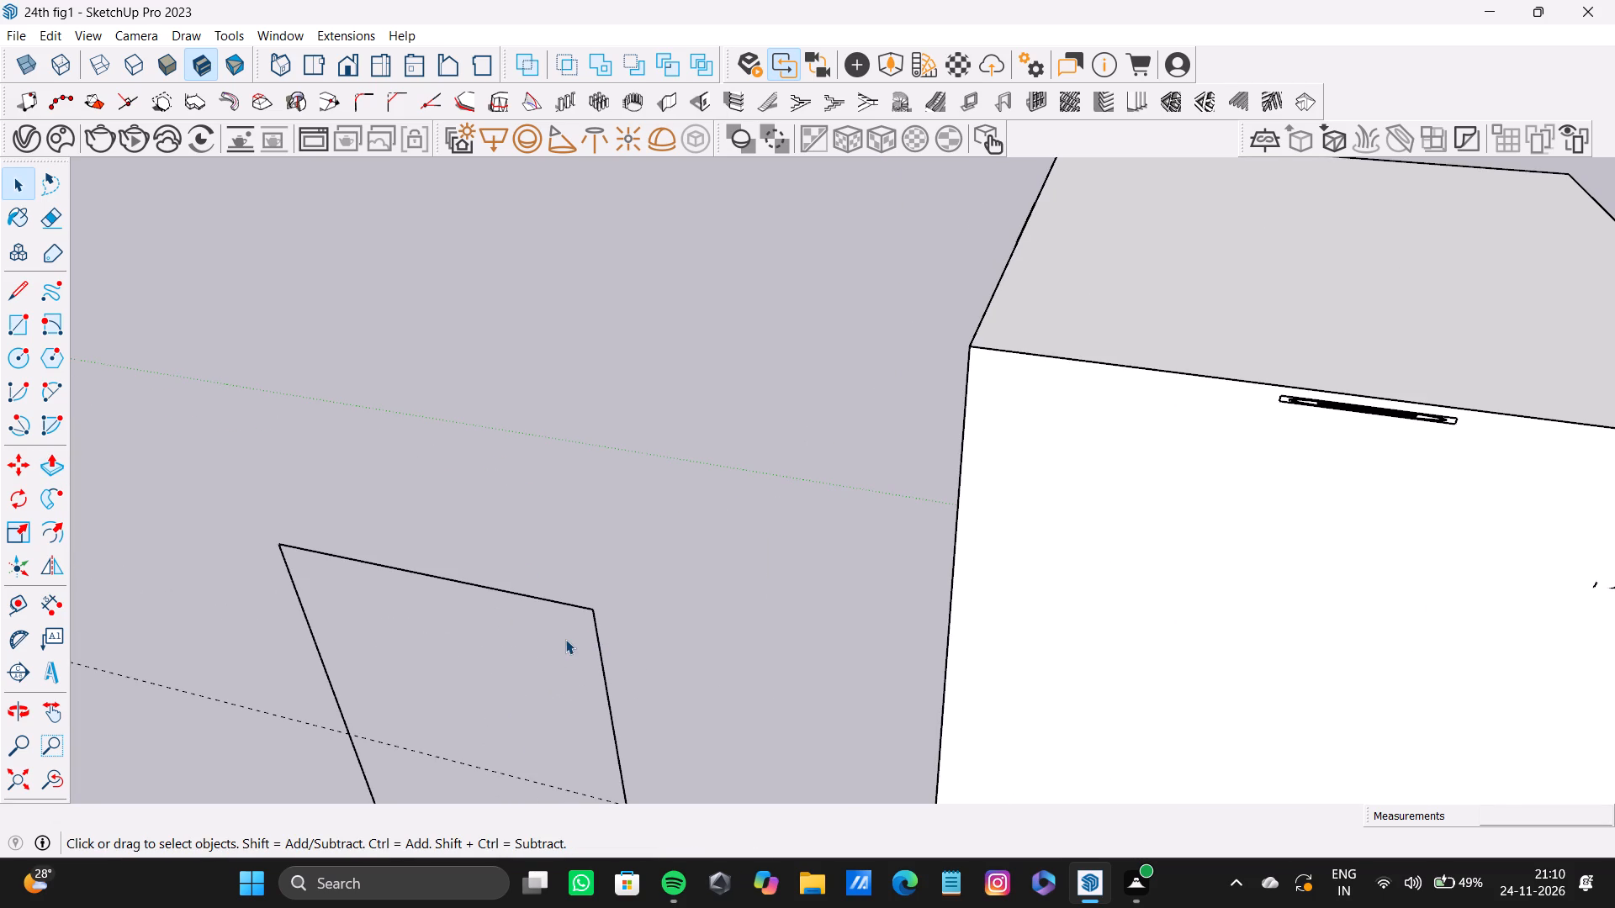
{"action": "scroll", "coordinate": [565, 639], "scroll_direction": "down", "scroll_amount": 4}
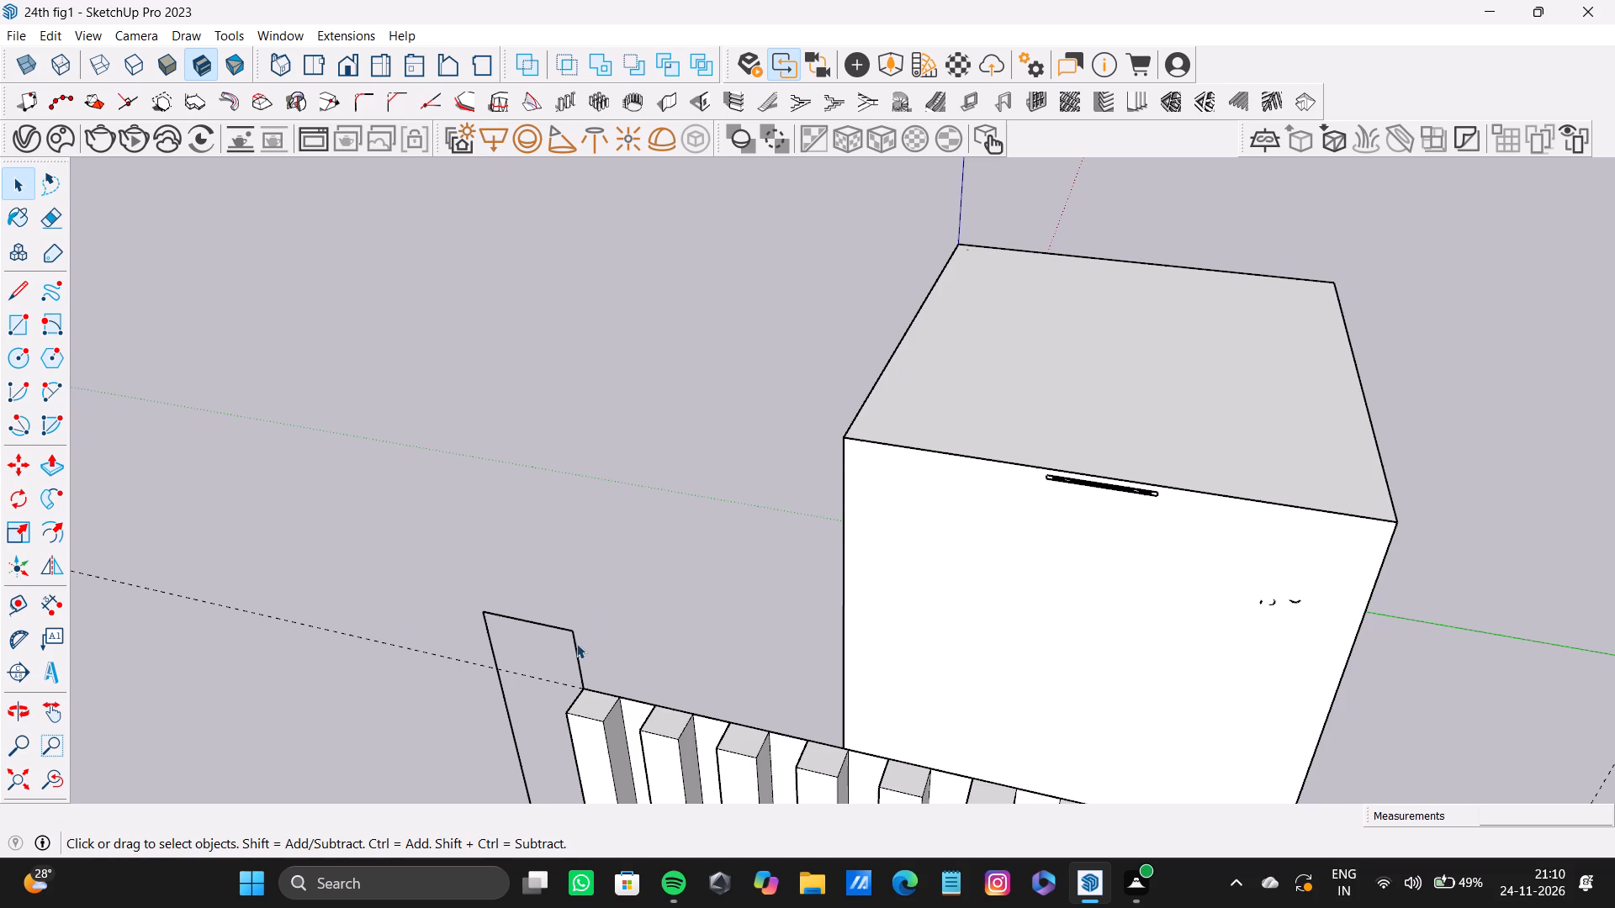
{"action": "left_click", "coordinate": [576, 645]}
{"action": "key", "text": "Delete"}
{"action": "left_click", "coordinate": [500, 614]}
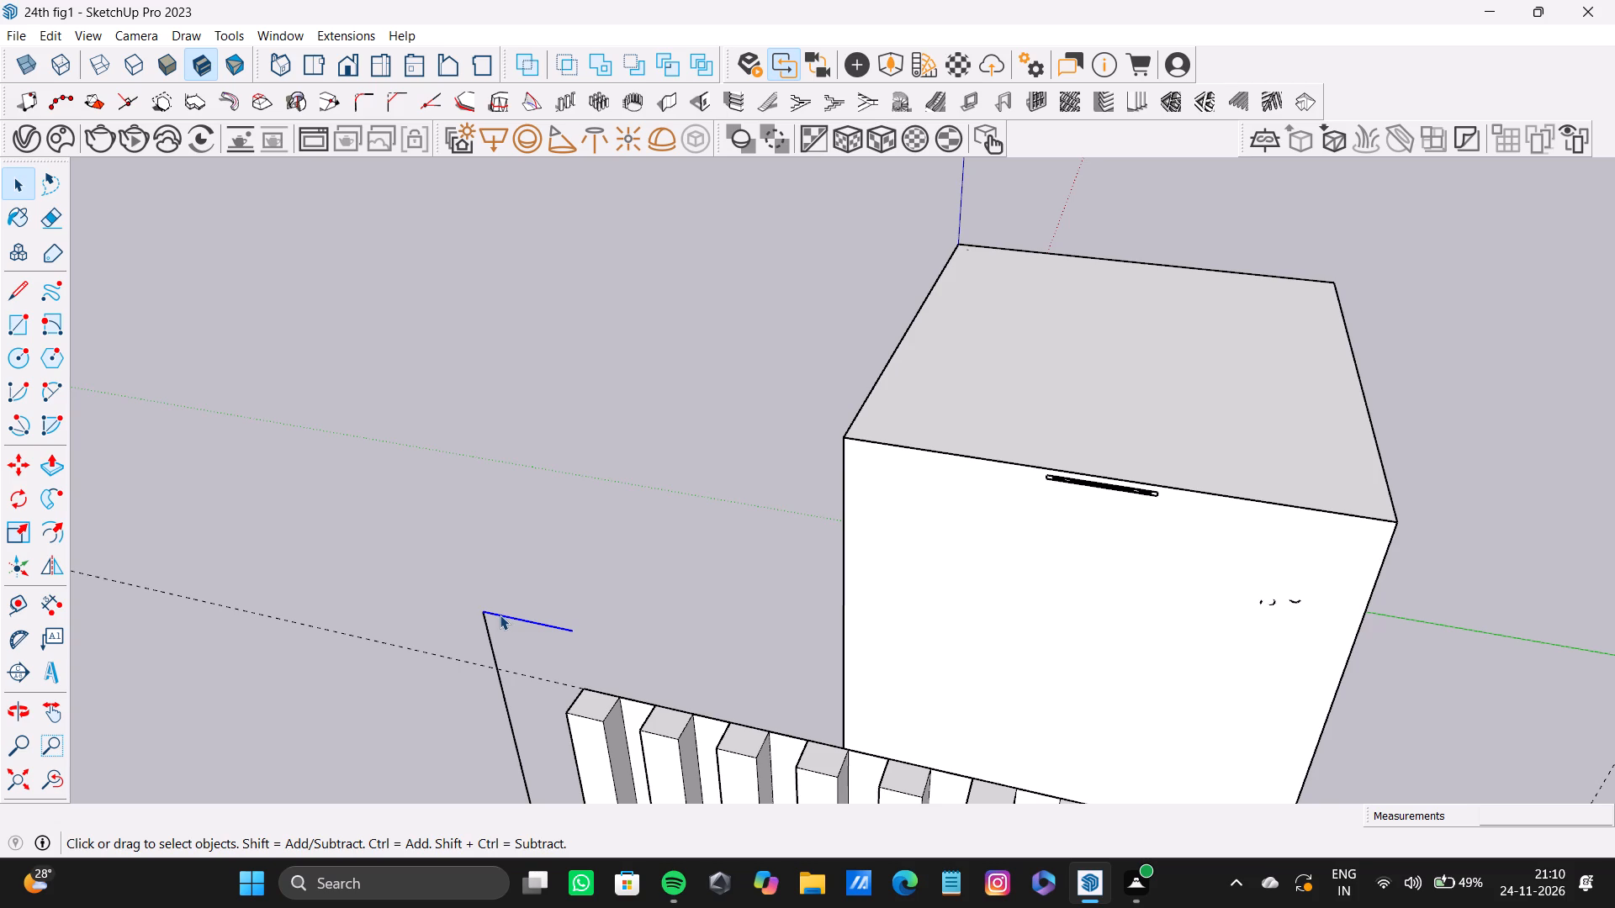
{"action": "key", "text": "Delete"}
{"action": "left_click", "coordinate": [490, 638]}
{"action": "key", "text": "Delete"}
Delete the wall faces filling the first two gaps between strips, starting from the cleaned-up end.
{"action": "scroll", "coordinate": [494, 646], "scroll_direction": "down", "scroll_amount": 11}
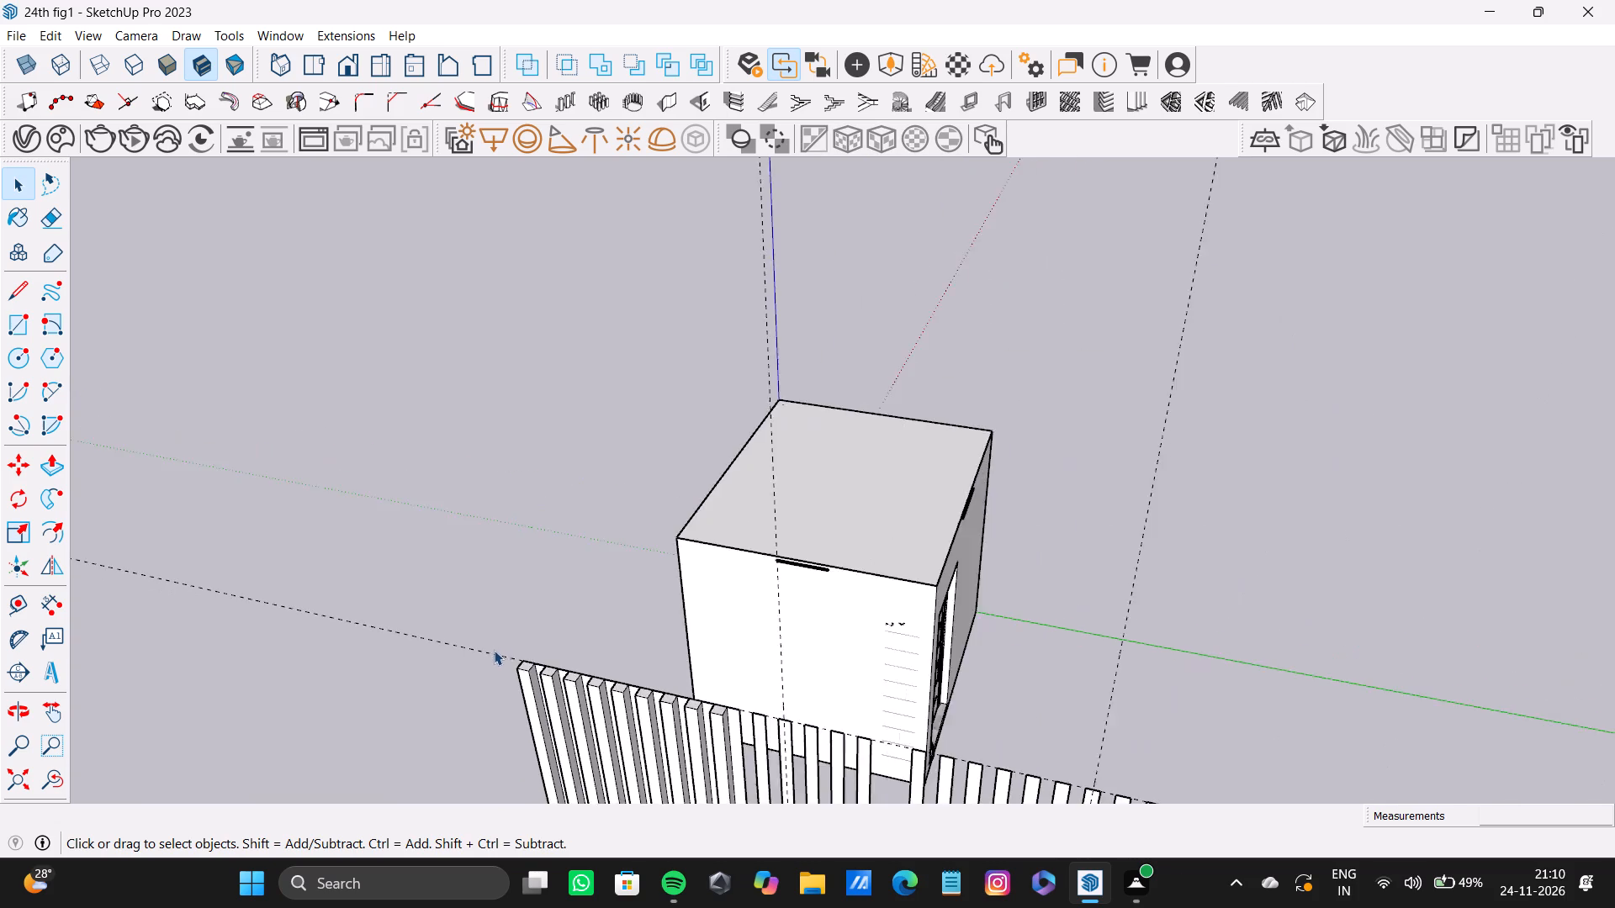
{"action": "scroll", "coordinate": [494, 650], "scroll_direction": "down", "scroll_amount": 2}
{"action": "scroll", "coordinate": [535, 668], "scroll_direction": "up", "scroll_amount": 17}
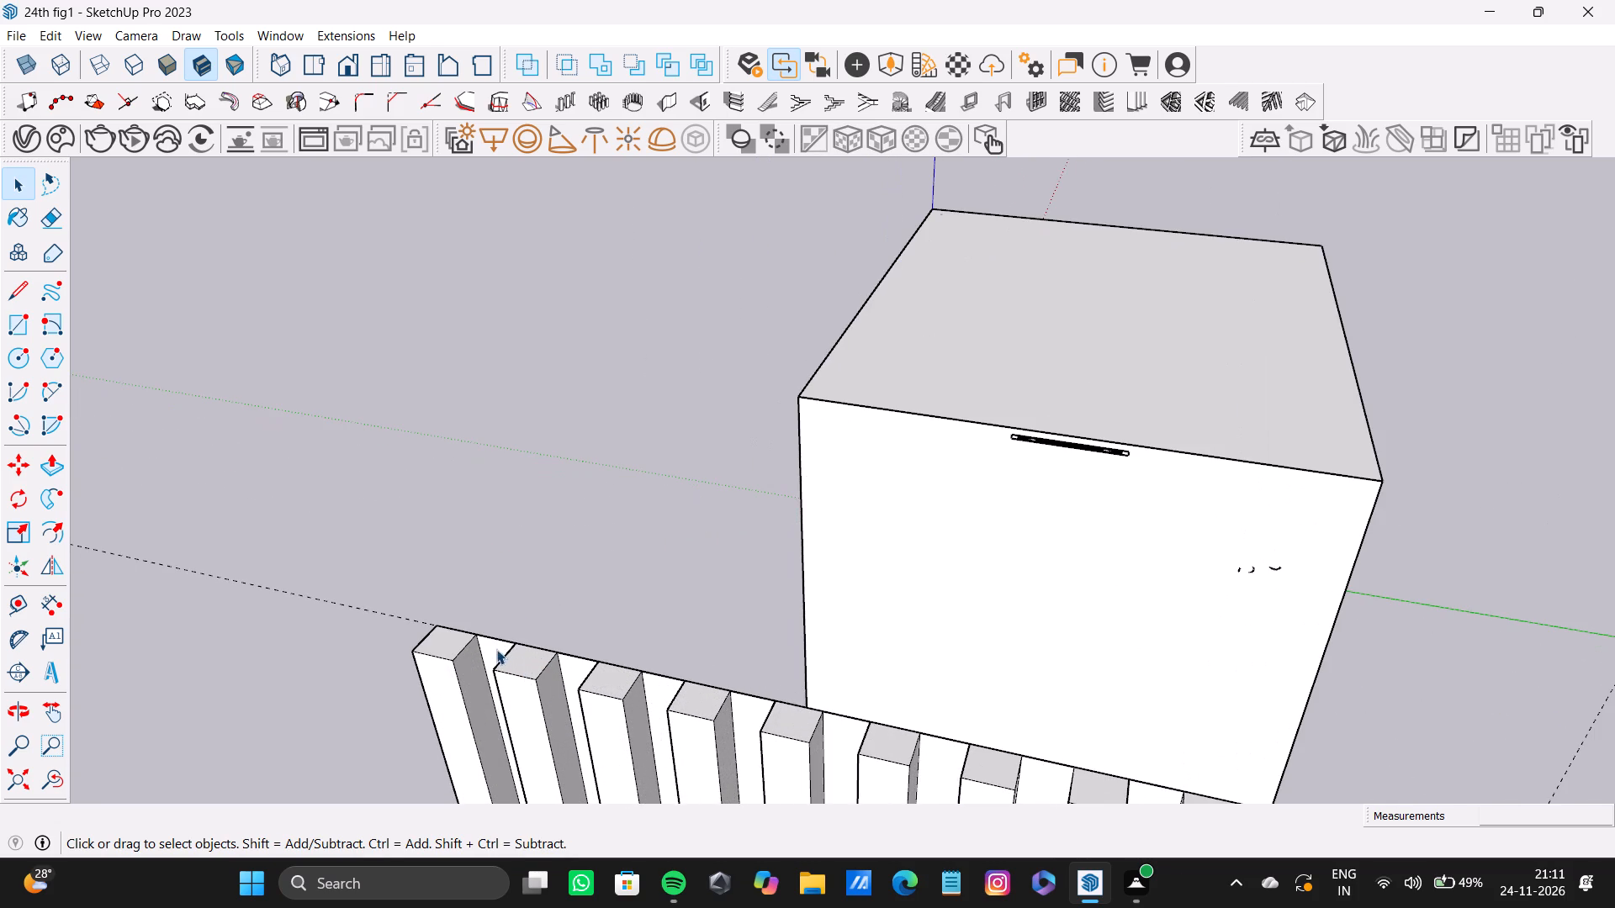
{"action": "left_click", "coordinate": [496, 649]}
{"action": "key", "text": "Delete"}
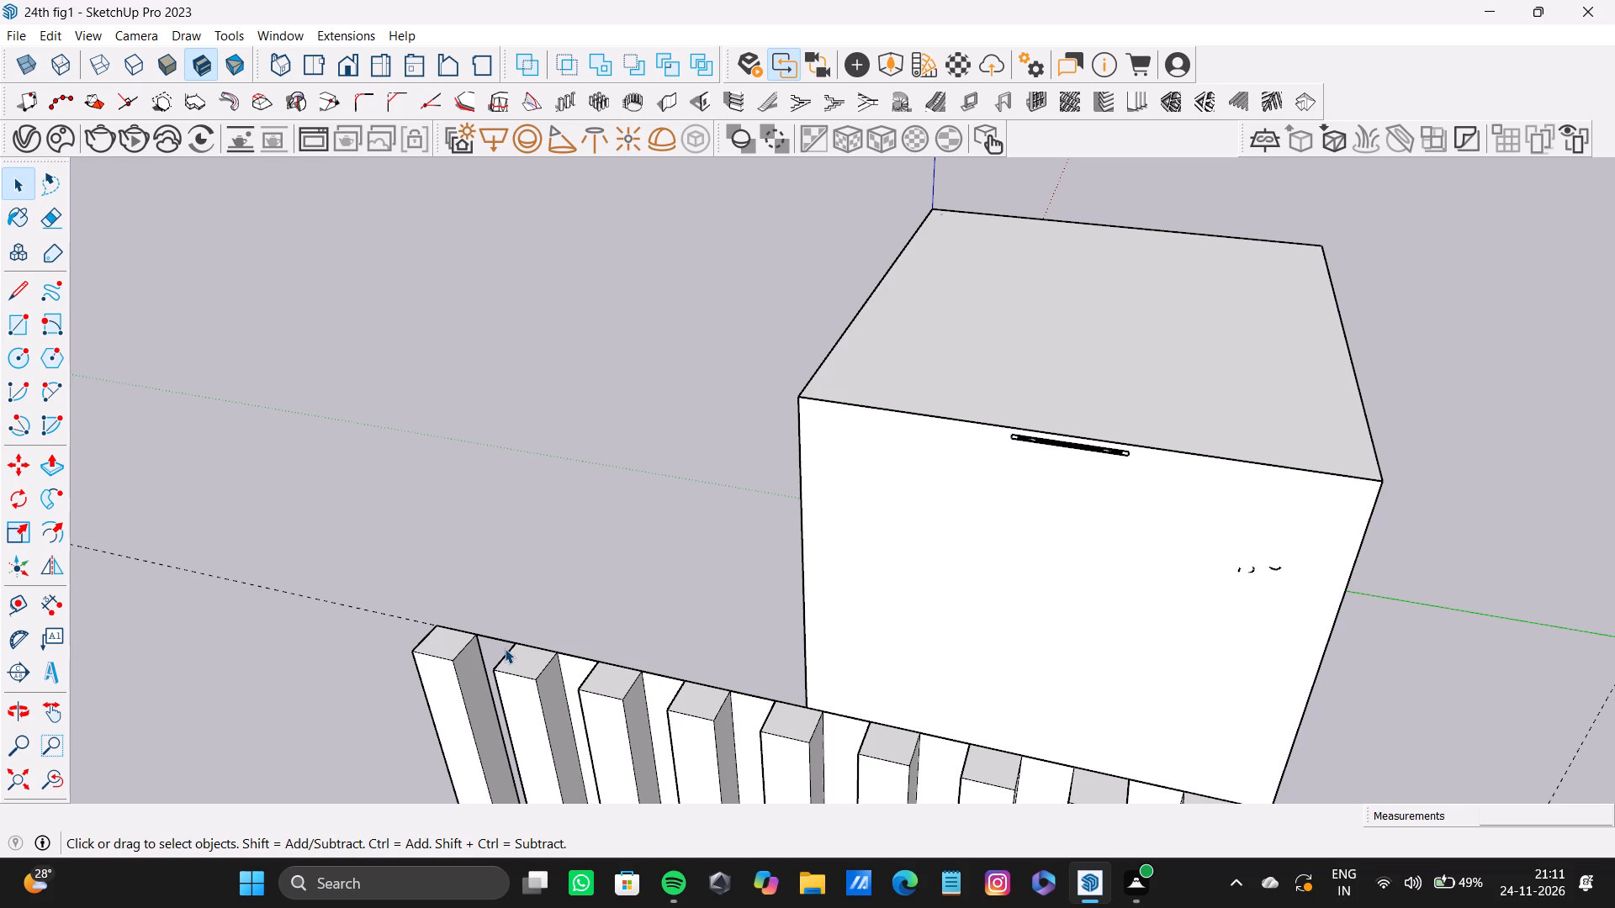
{"action": "left_click", "coordinate": [565, 667]}
{"action": "key", "text": "Delete"}
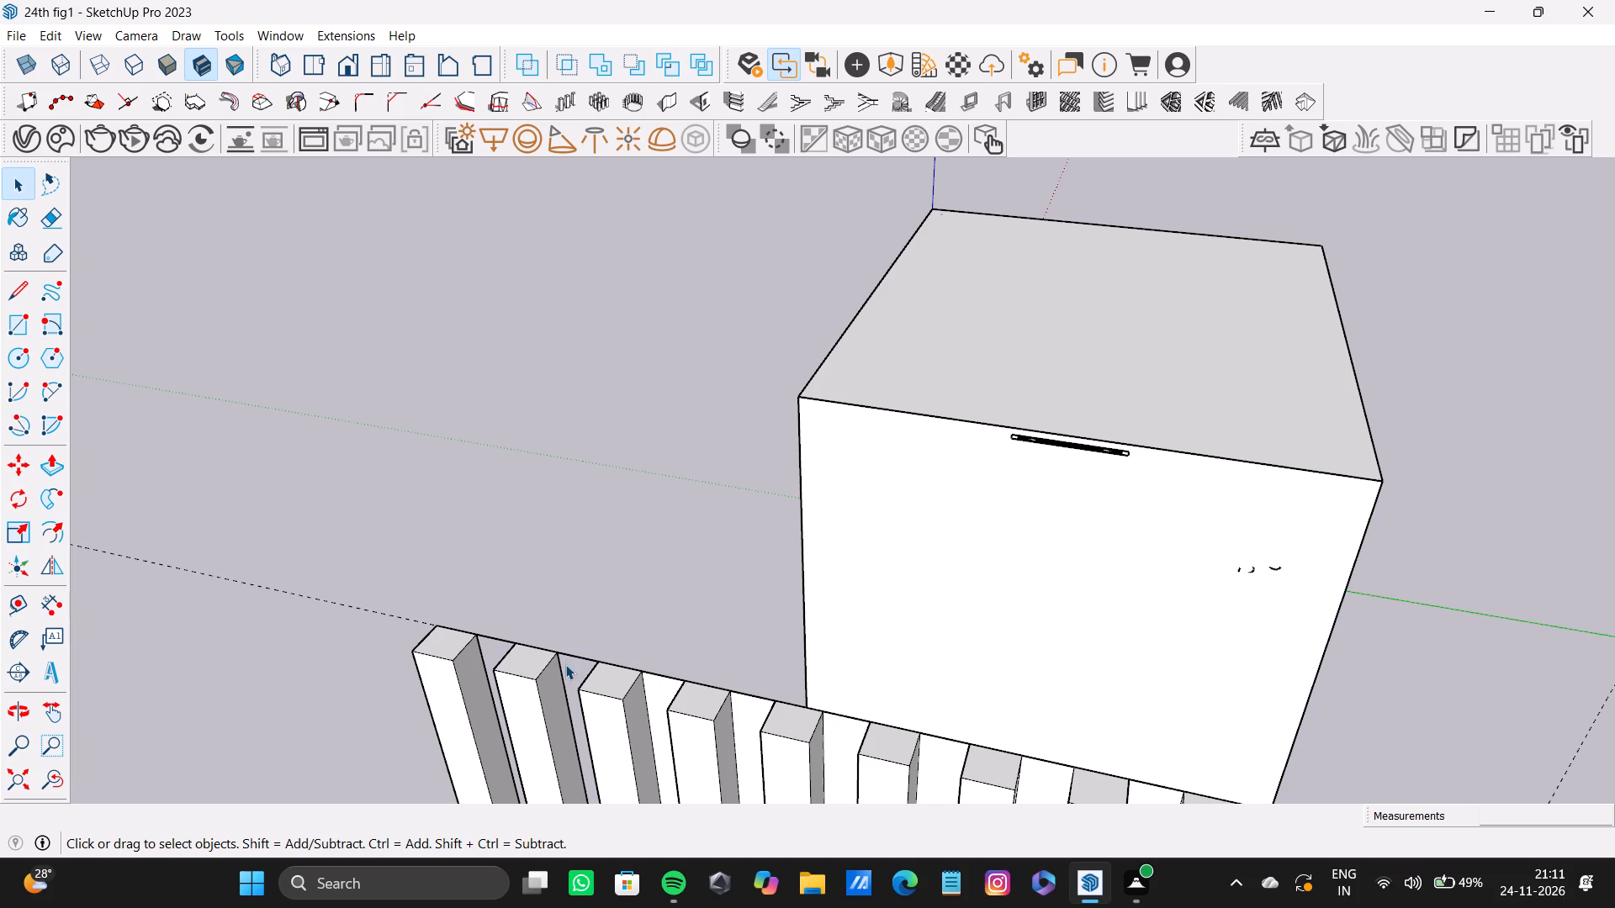
Delete the wall faces filling the next ten gaps between strips, continuing from the two gaps already cleared.
{"action": "scroll", "coordinate": [583, 668], "scroll_direction": "down", "scroll_amount": 20}
{"action": "scroll", "coordinate": [583, 668], "scroll_direction": "down", "scroll_amount": 3}
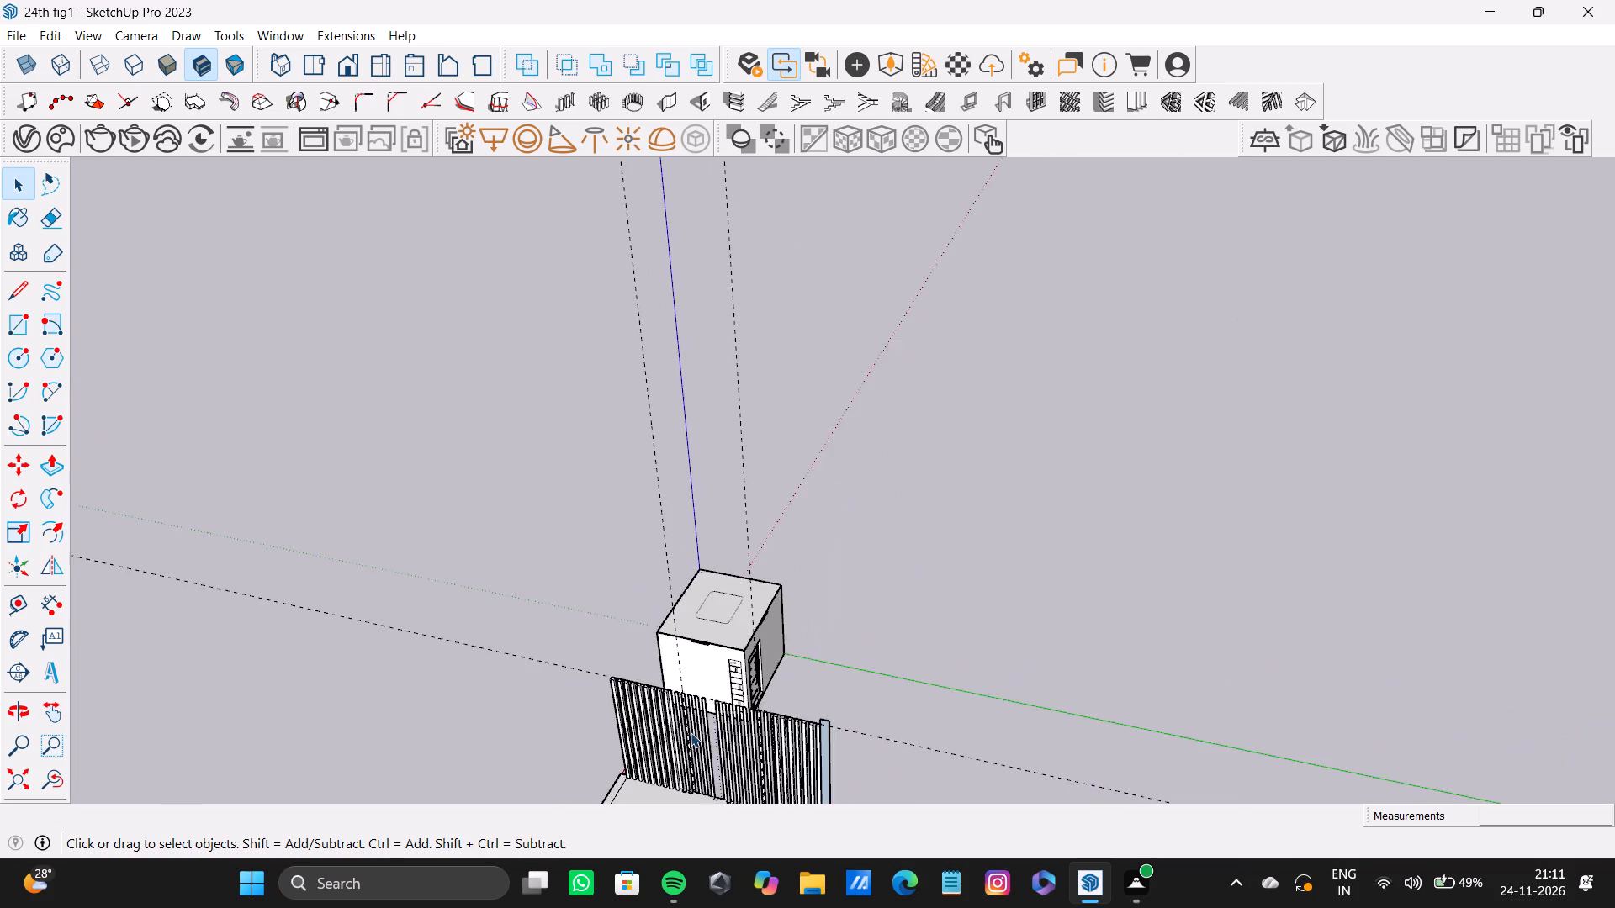
{"action": "scroll", "coordinate": [691, 732], "scroll_direction": "down", "scroll_amount": 3}
{"action": "middle_click_drag", "start_coordinate": [691, 731], "coordinate": [1059, 485]}
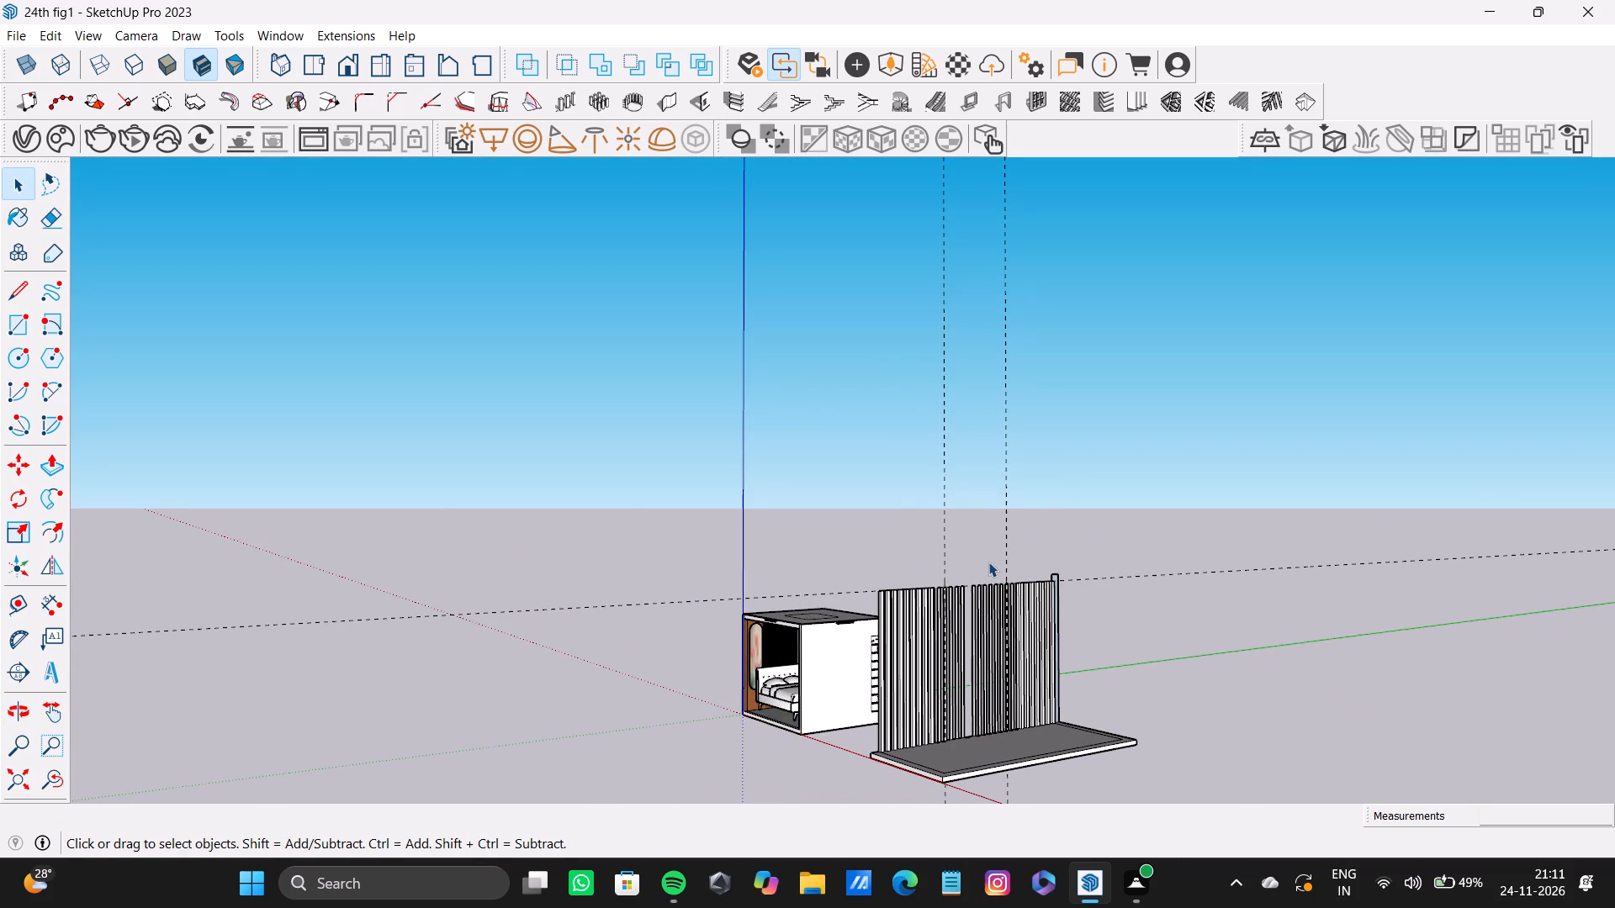
{"action": "scroll", "coordinate": [590, 367], "scroll_direction": "down", "scroll_amount": 5}
{"action": "middle_click_drag", "start_coordinate": [688, 426], "coordinate": [493, 219], "text": "shift"}
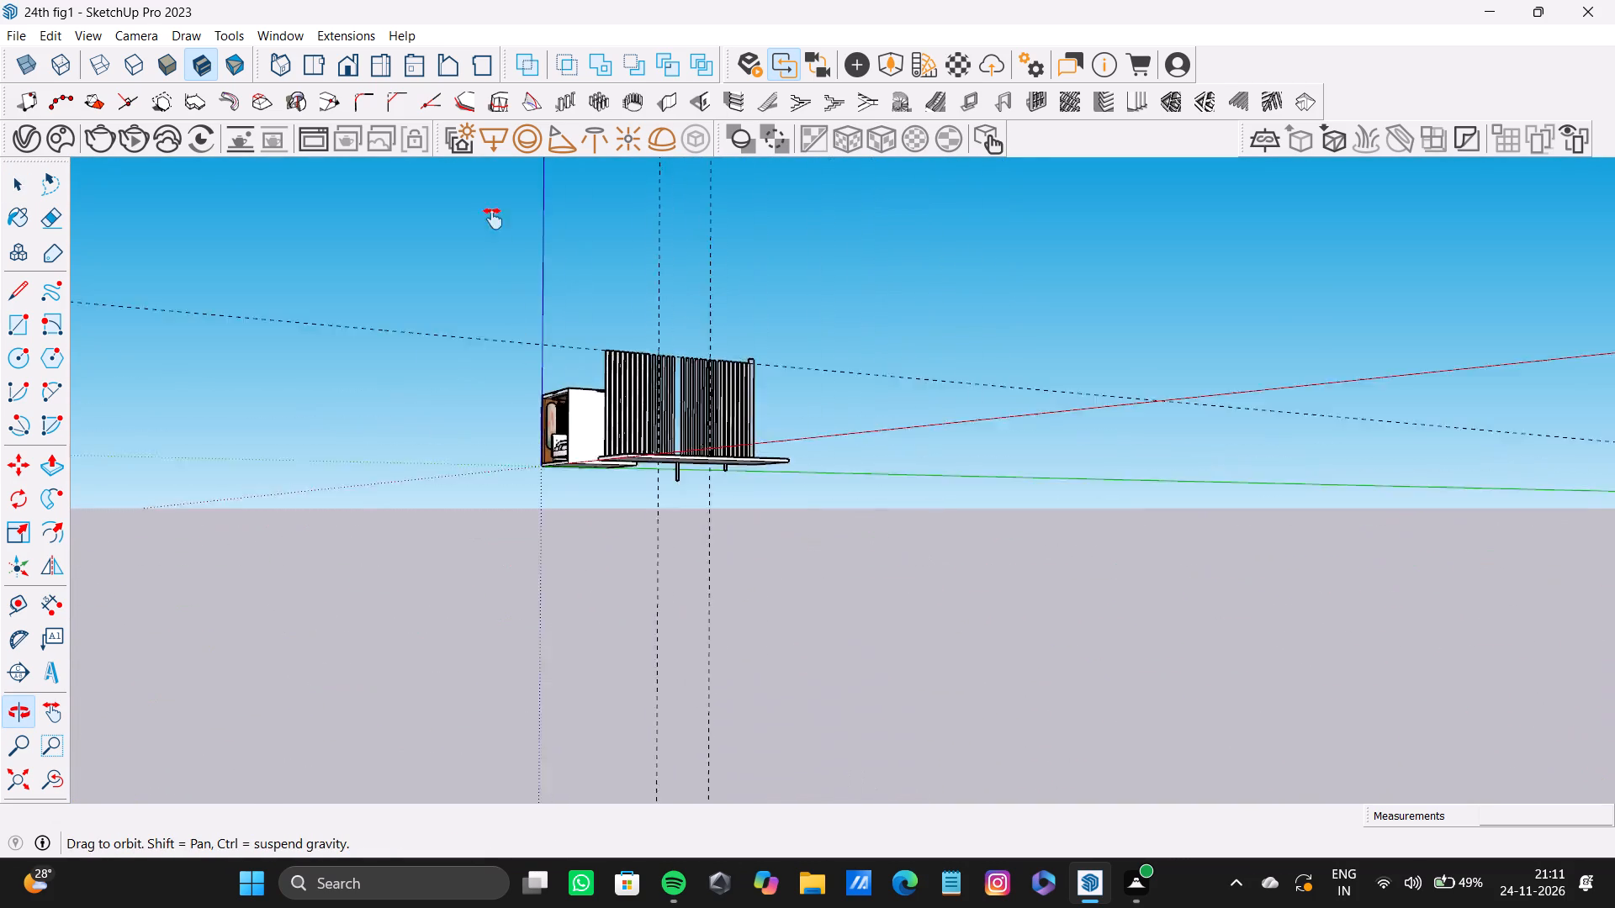
{"action": "middle_click_drag", "start_coordinate": [493, 219], "coordinate": [370, 436], "text": "shift"}
{"action": "scroll", "coordinate": [551, 429], "scroll_direction": "up", "scroll_amount": 9}
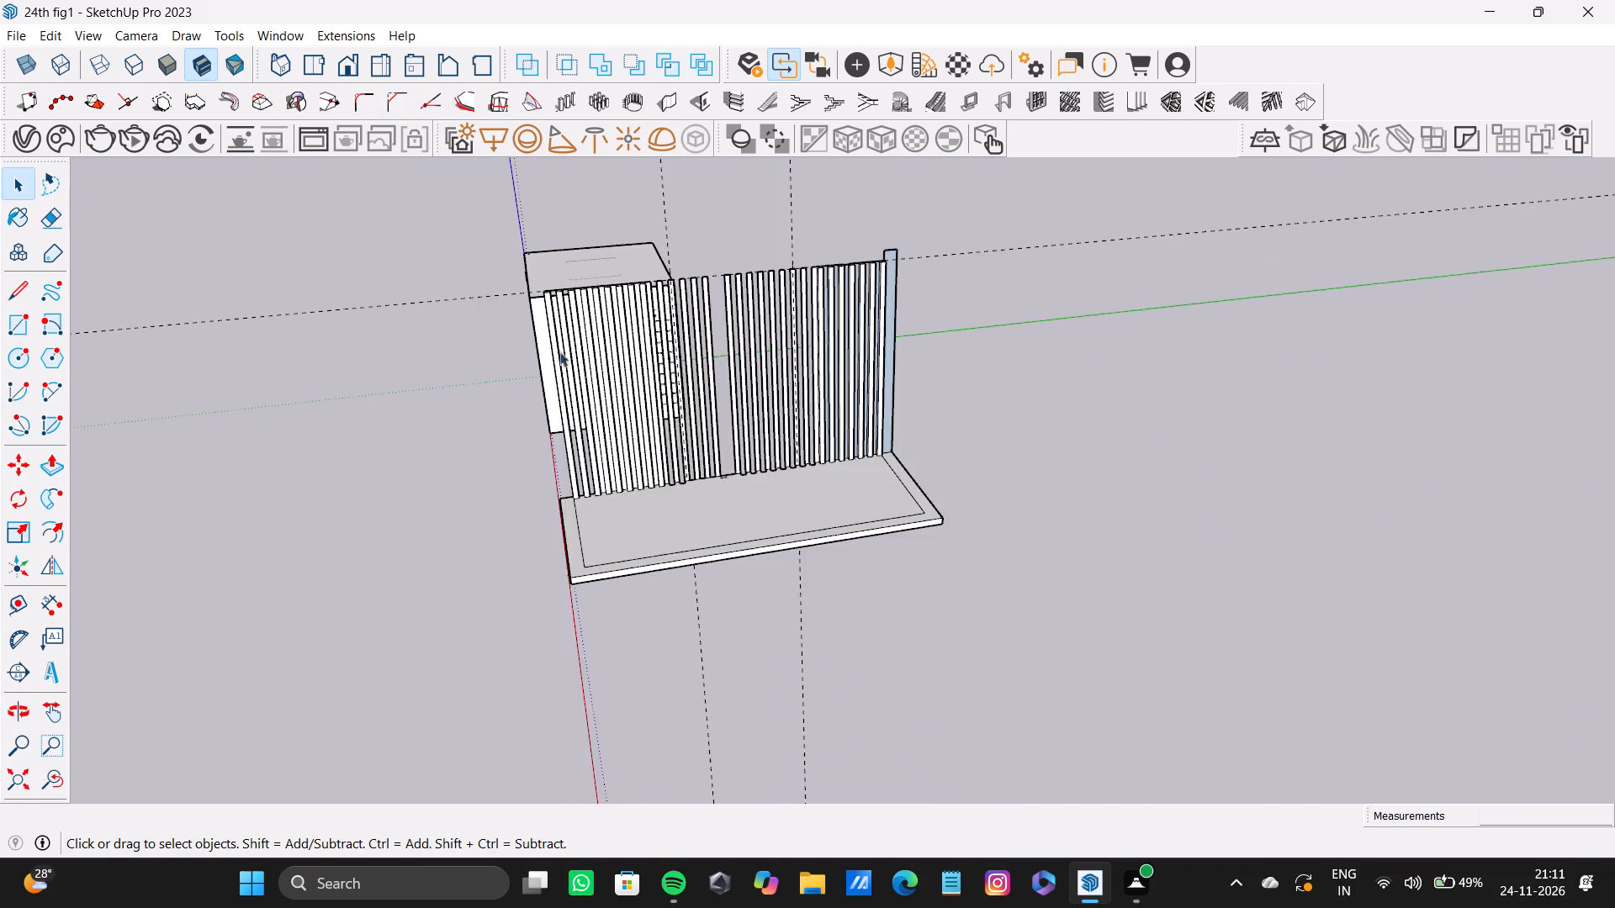
{"action": "scroll", "coordinate": [559, 351], "scroll_direction": "up", "scroll_amount": 3}
{"action": "middle_click_drag", "start_coordinate": [580, 346], "coordinate": [501, 578]}
{"action": "scroll", "coordinate": [539, 518], "scroll_direction": "up", "scroll_amount": 14}
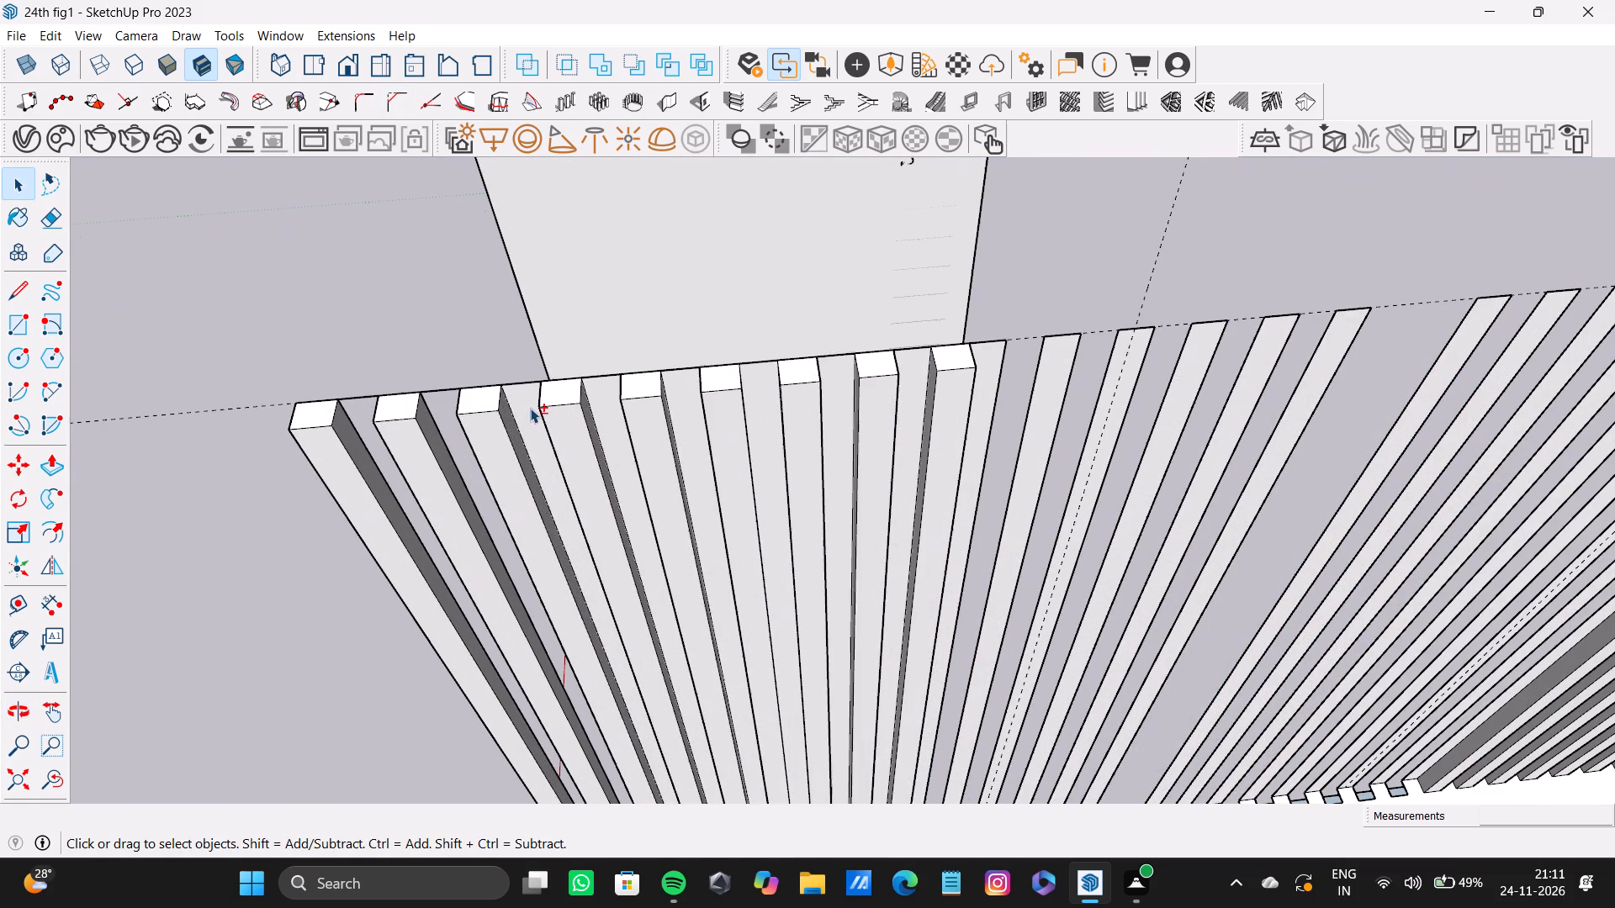
{"action": "left_click", "coordinate": [528, 407], "text": "shift"}
{"action": "left_click", "coordinate": [608, 403], "text": "shift"}
{"action": "left_click", "coordinate": [682, 388], "text": "shift"}
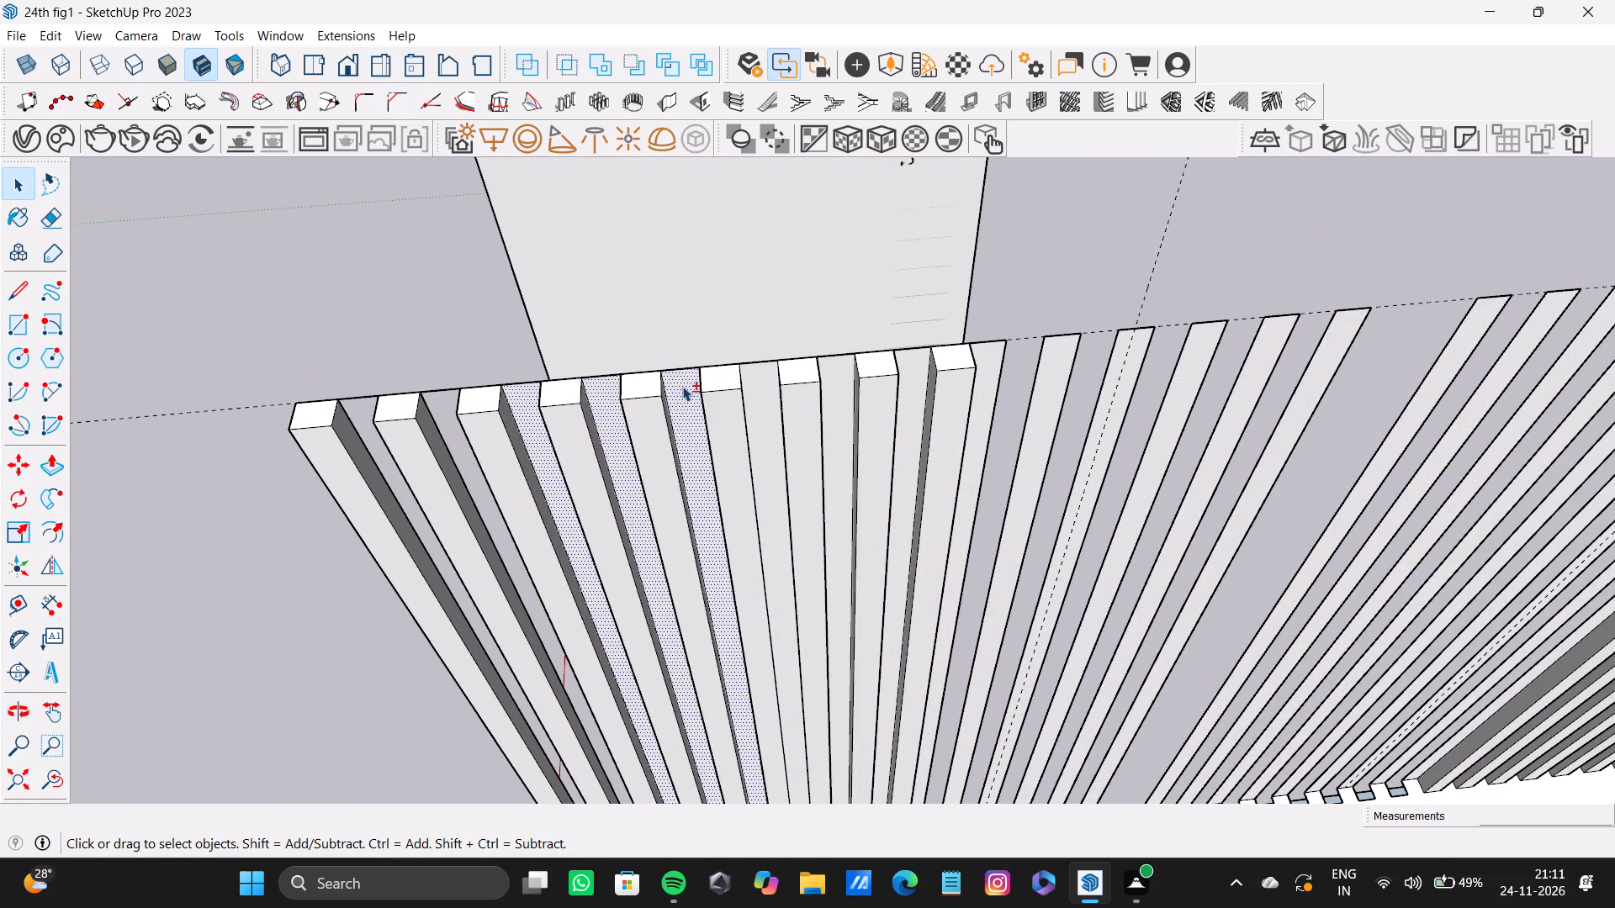
{"action": "left_click", "coordinate": [771, 399], "text": "shift"}
{"action": "left_click", "coordinate": [844, 380], "text": "shift"}
{"action": "left_click", "coordinate": [912, 372], "text": "shift"}
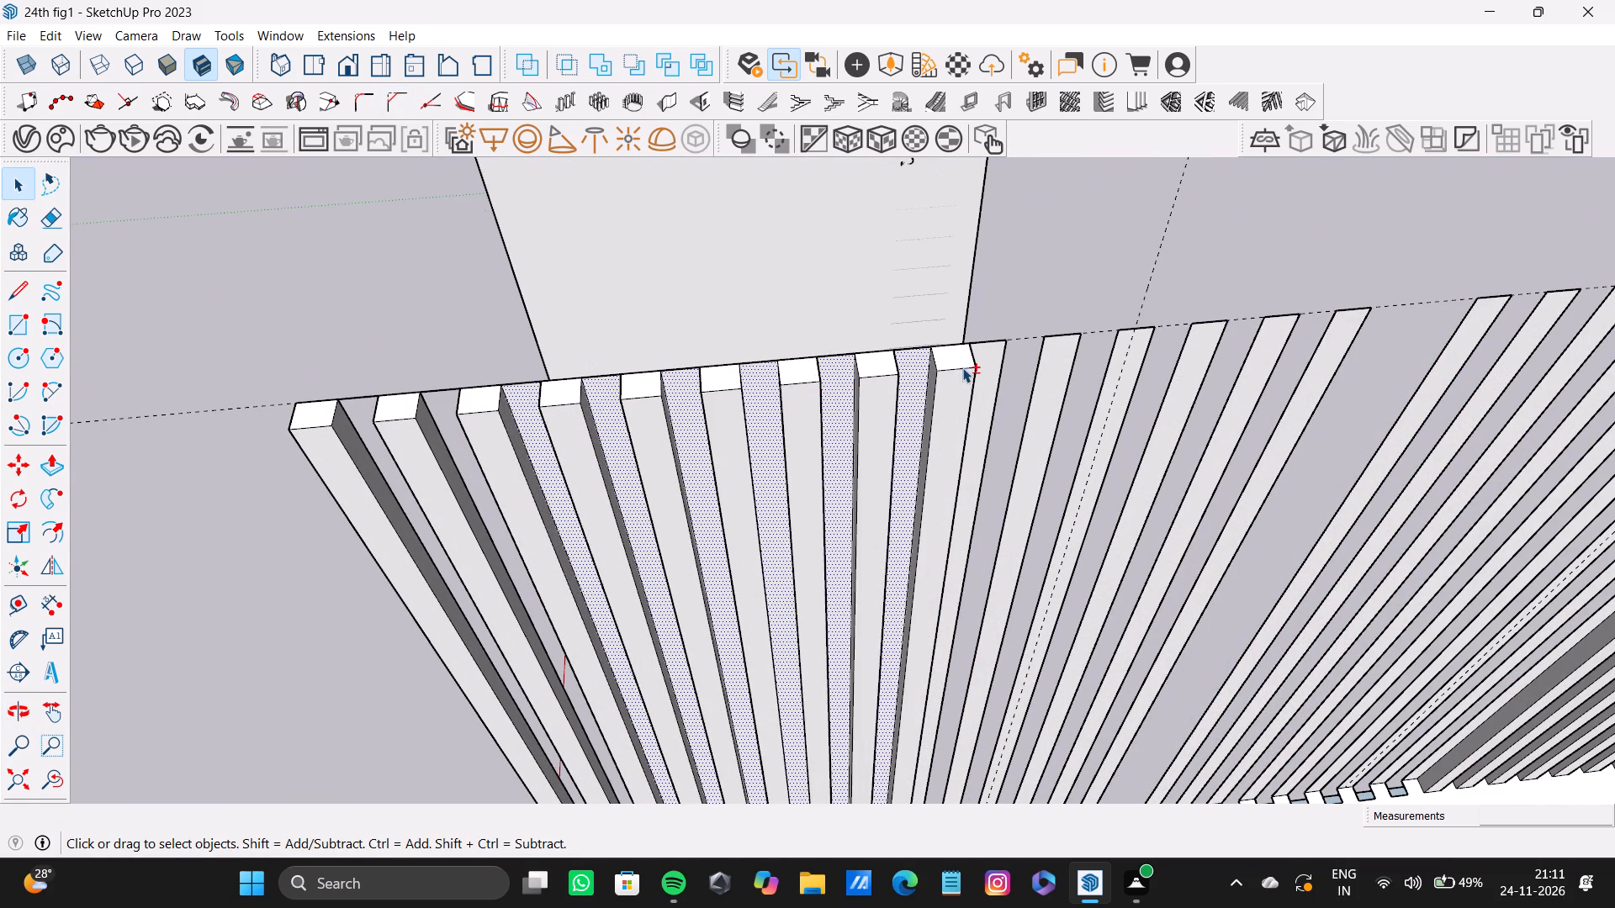
{"action": "left_click", "coordinate": [981, 377], "text": "shift"}
{"action": "middle_click_drag", "start_coordinate": [1025, 436], "coordinate": [750, 457], "text": "shift"}
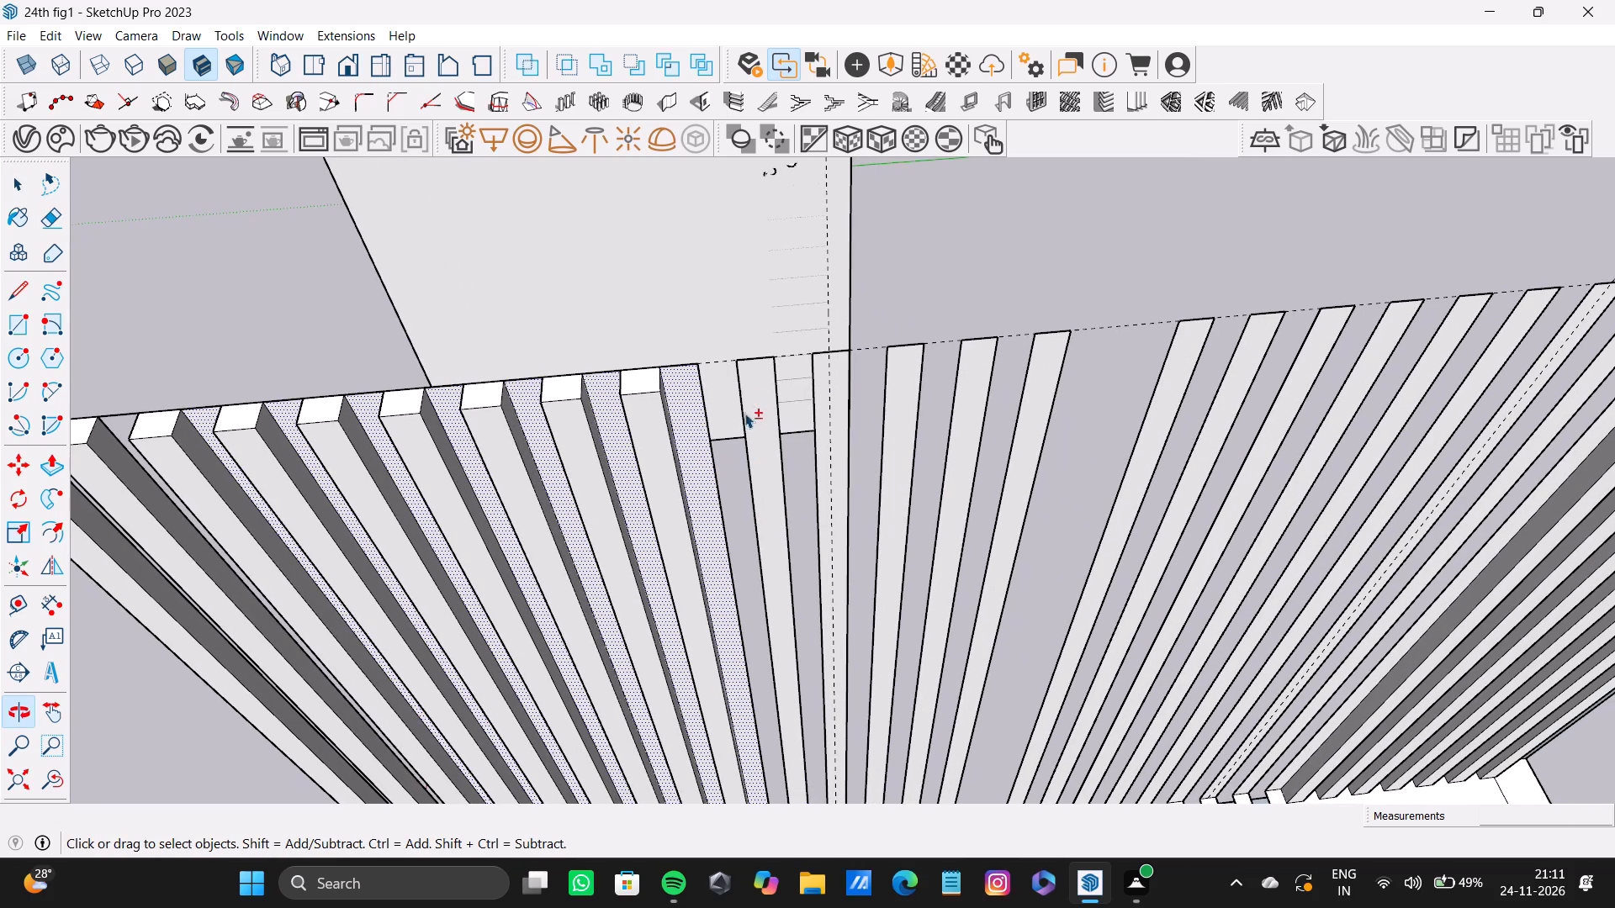
{"action": "left_click", "coordinate": [752, 392], "text": "shift"}
{"action": "left_click", "coordinate": [828, 379], "text": "shift"}
{"action": "left_click", "coordinate": [836, 422], "text": "shift"}
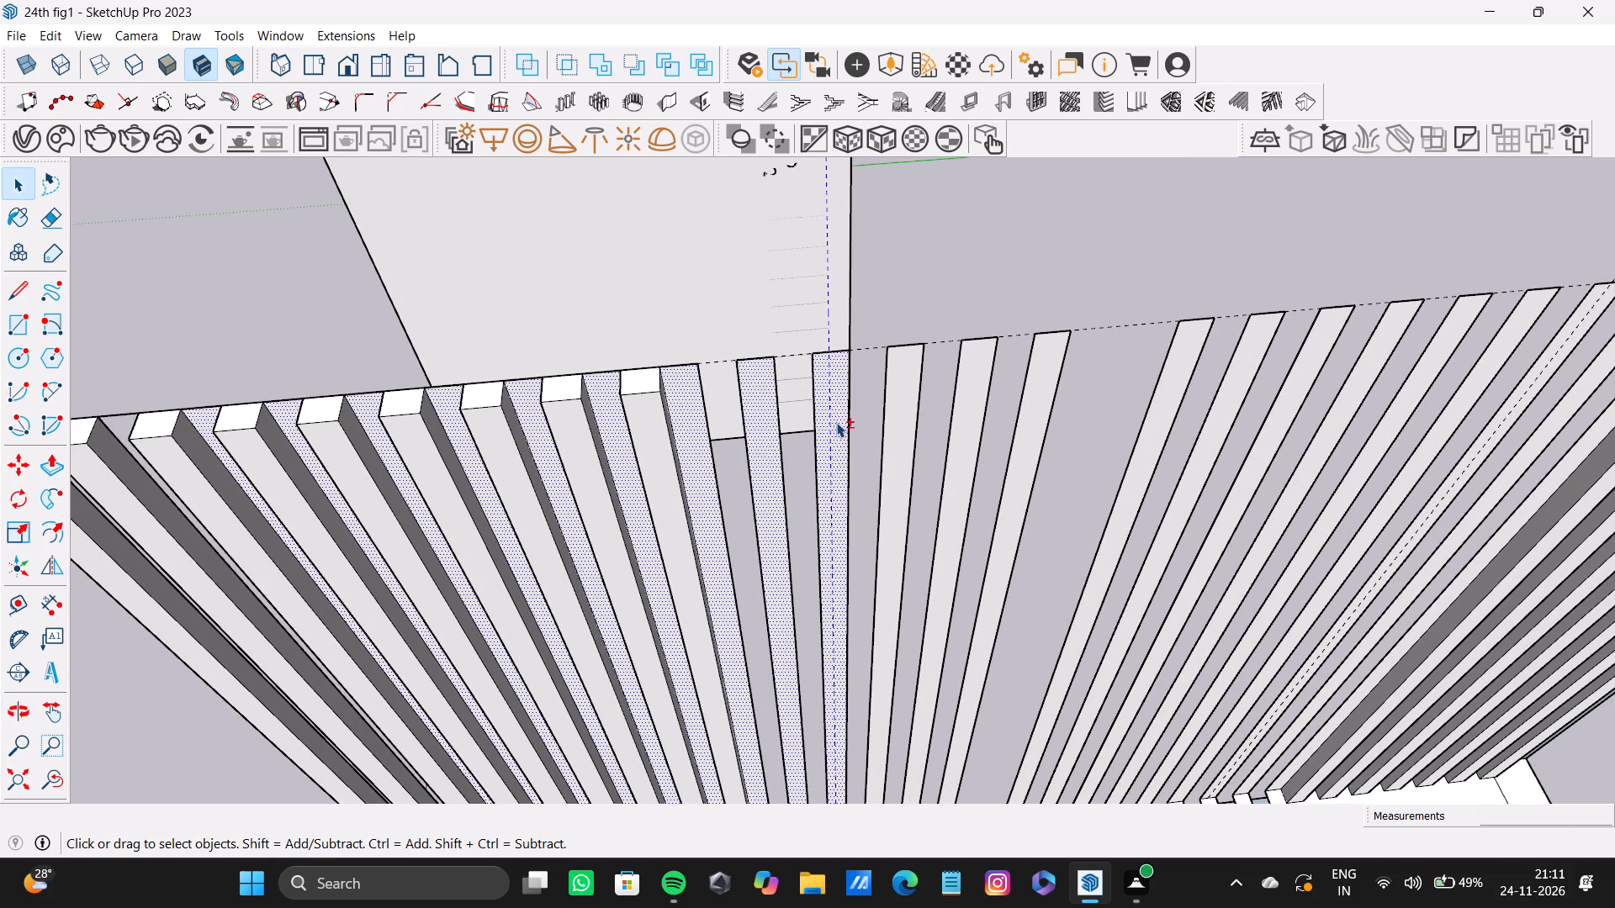
{"action": "left_click", "coordinate": [831, 423], "text": "shift"}
{"action": "left_click", "coordinate": [827, 323], "text": "shift"}
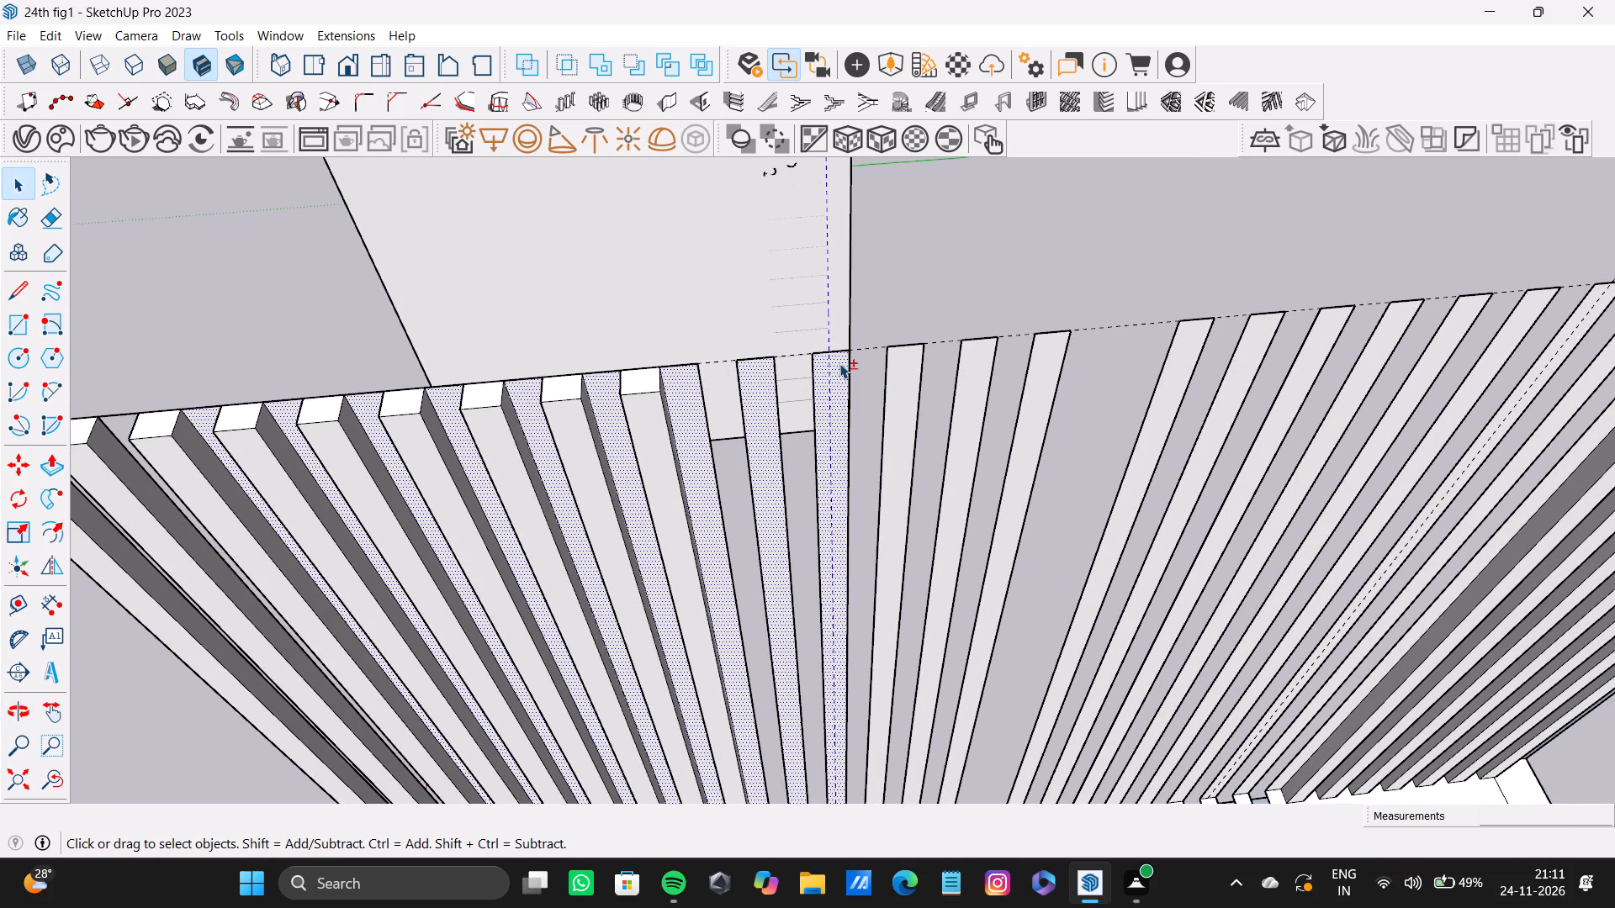
{"action": "left_click", "coordinate": [842, 363], "text": "shift"}
{"action": "left_click", "coordinate": [897, 377], "text": "shift"}
{"action": "left_click", "coordinate": [823, 398], "text": "shift"}
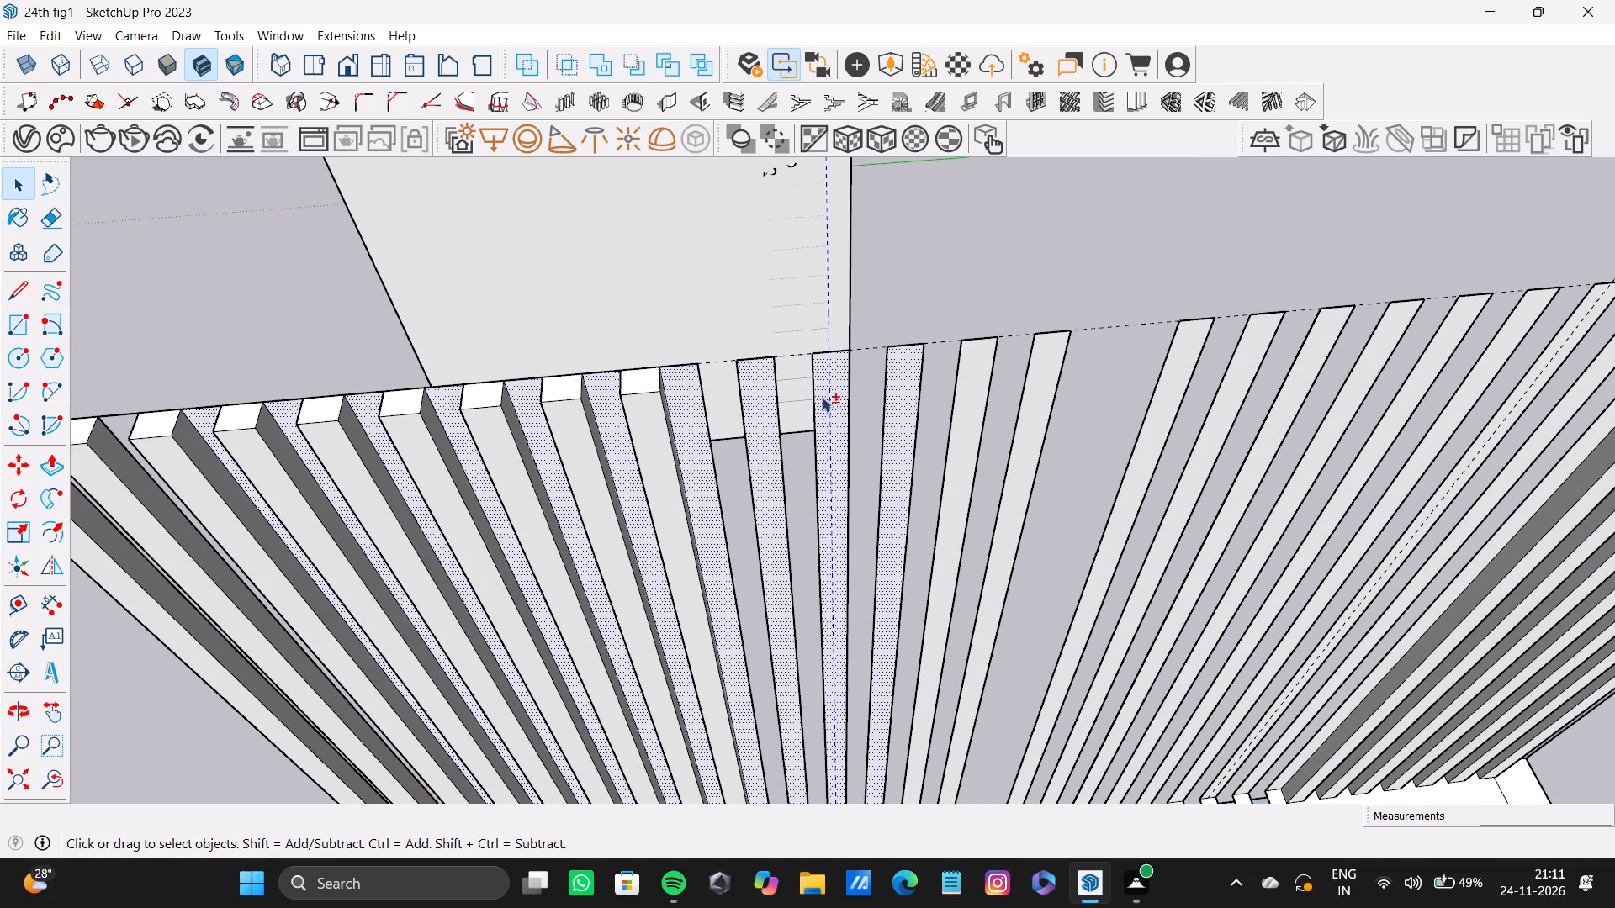
{"action": "left_click", "coordinate": [832, 404], "text": "shift"}
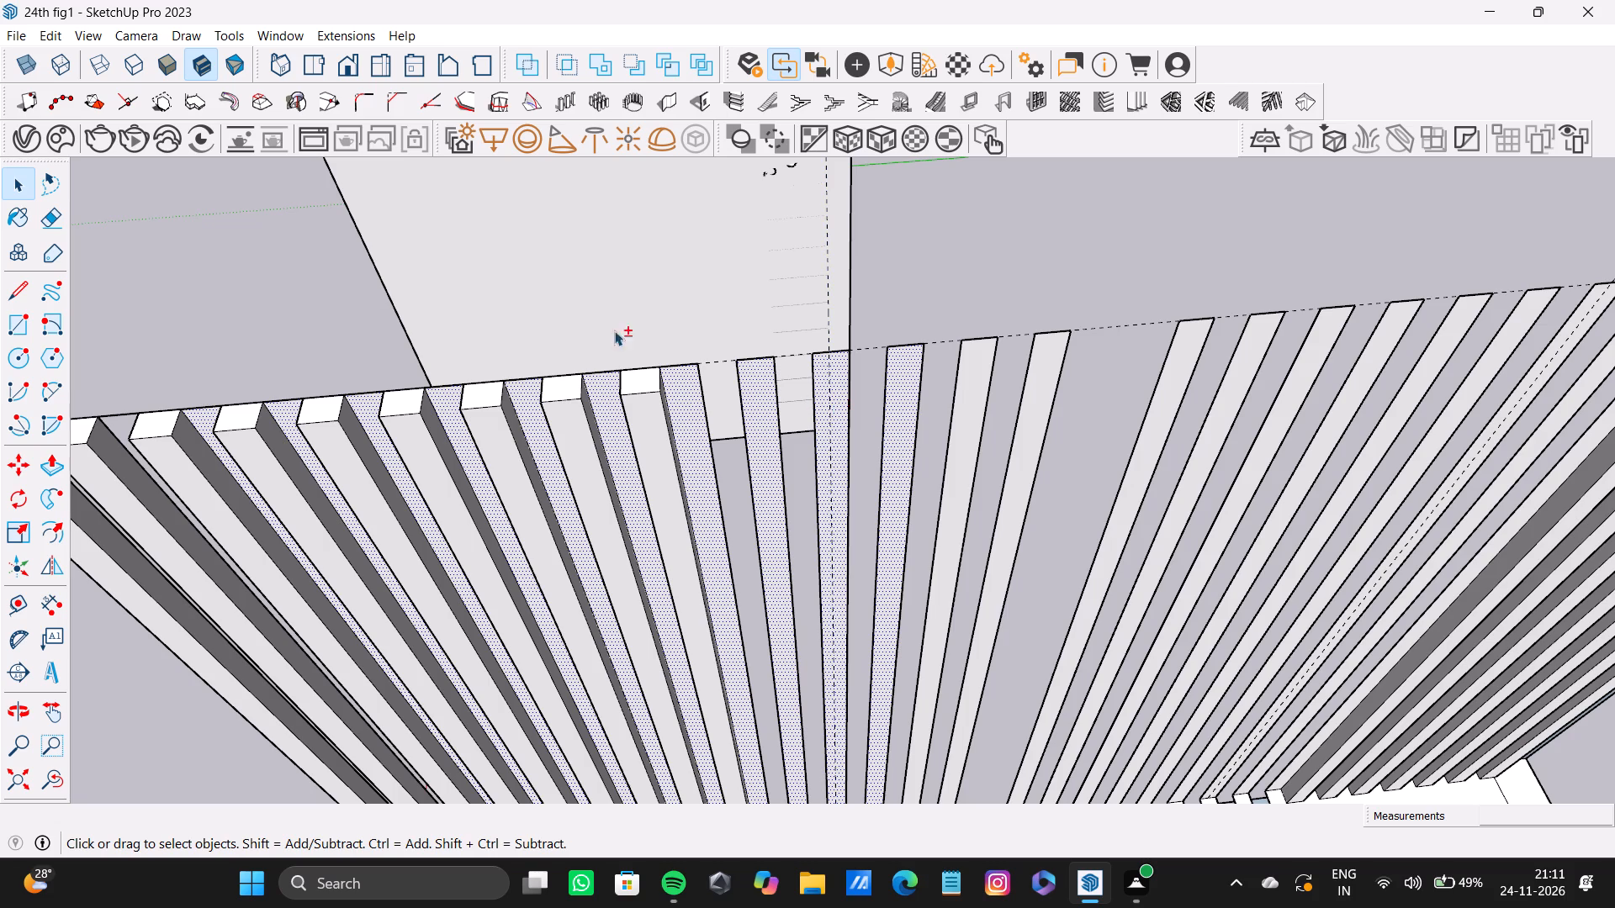
{"action": "key", "text": "shift+Delete"}
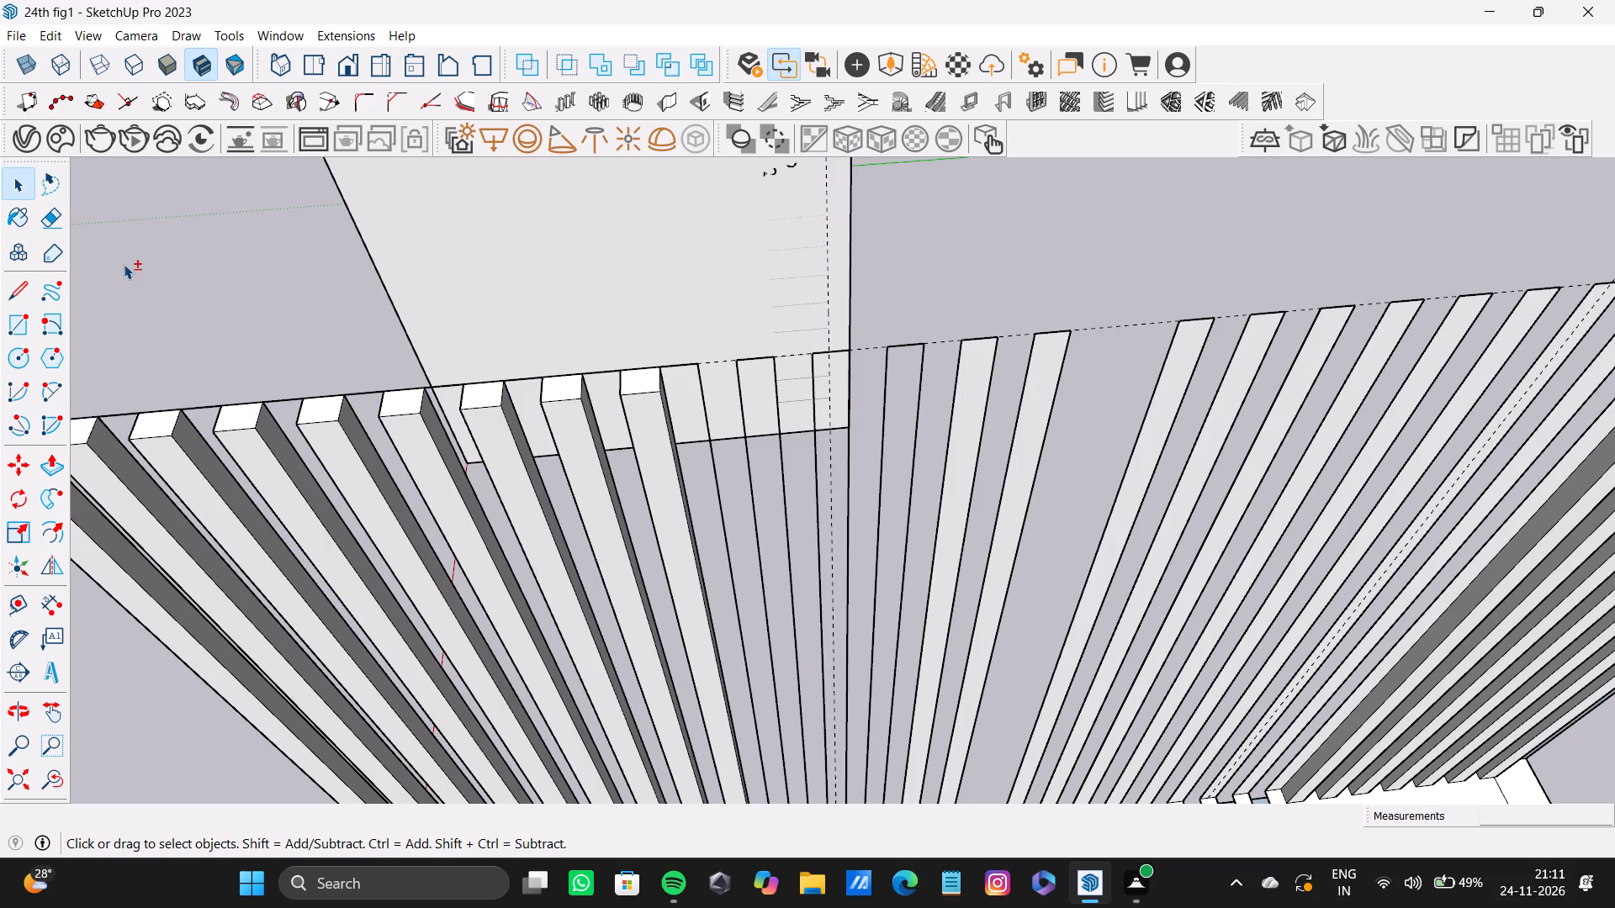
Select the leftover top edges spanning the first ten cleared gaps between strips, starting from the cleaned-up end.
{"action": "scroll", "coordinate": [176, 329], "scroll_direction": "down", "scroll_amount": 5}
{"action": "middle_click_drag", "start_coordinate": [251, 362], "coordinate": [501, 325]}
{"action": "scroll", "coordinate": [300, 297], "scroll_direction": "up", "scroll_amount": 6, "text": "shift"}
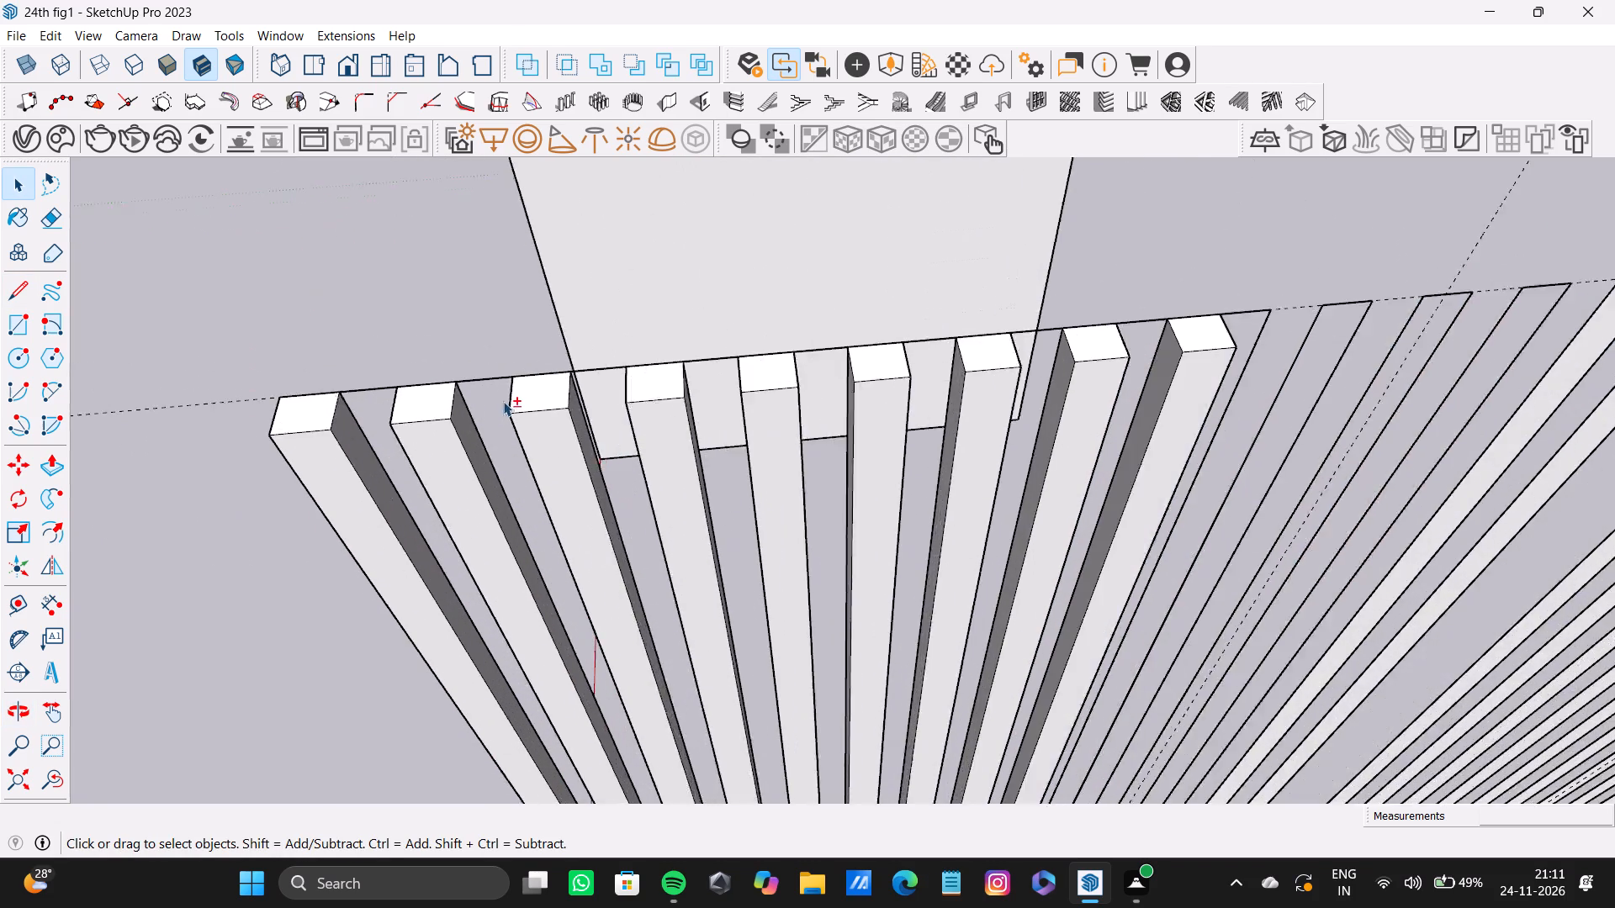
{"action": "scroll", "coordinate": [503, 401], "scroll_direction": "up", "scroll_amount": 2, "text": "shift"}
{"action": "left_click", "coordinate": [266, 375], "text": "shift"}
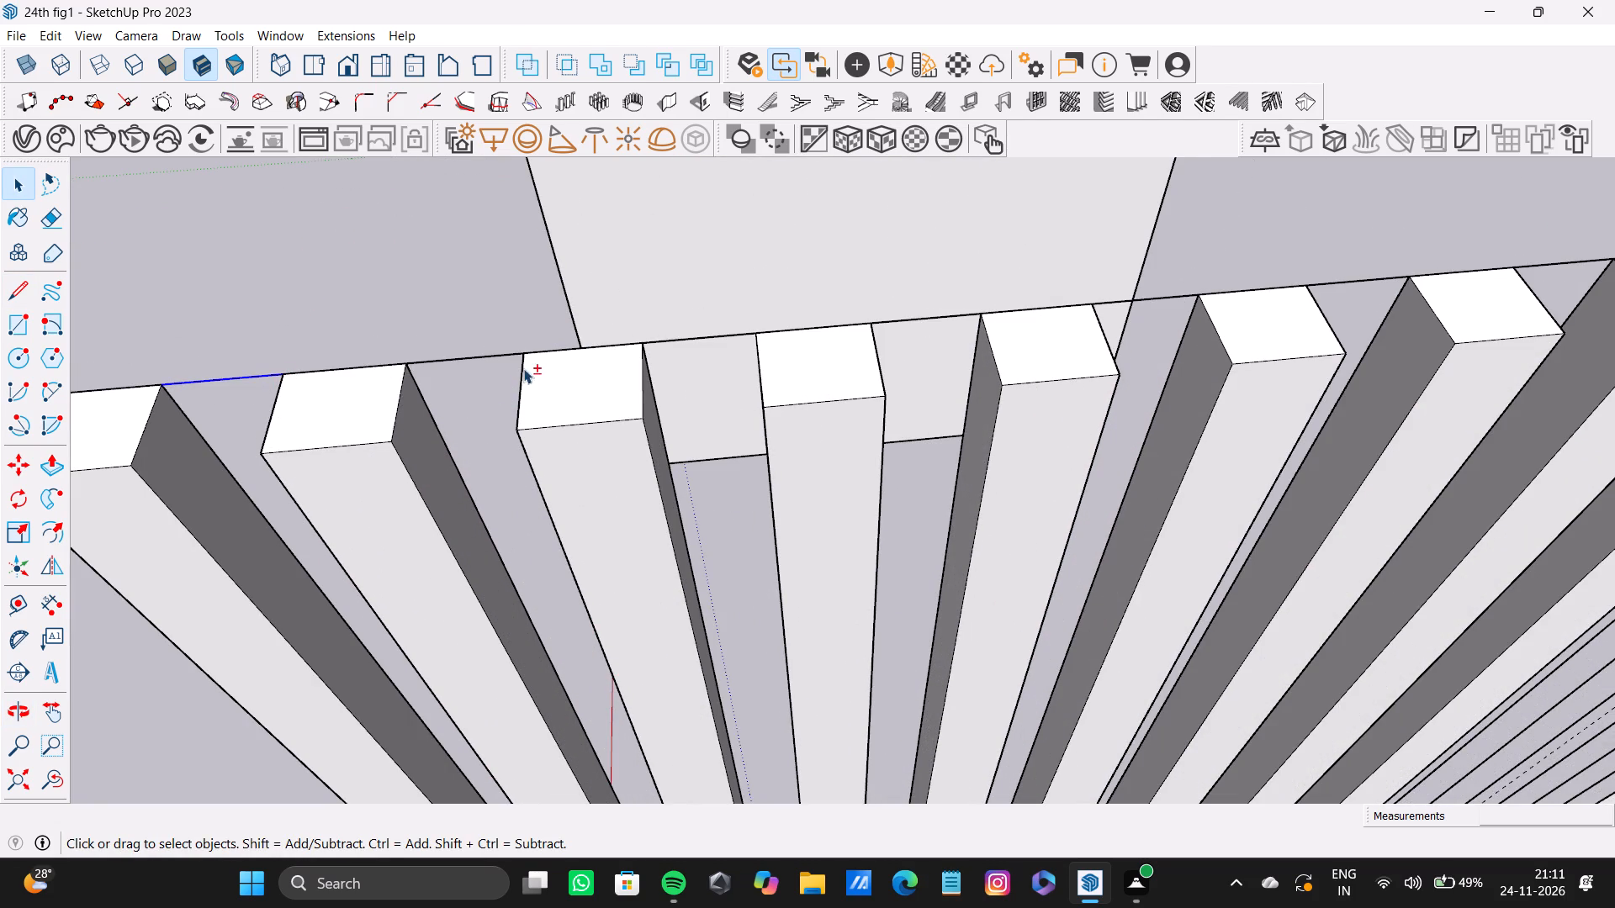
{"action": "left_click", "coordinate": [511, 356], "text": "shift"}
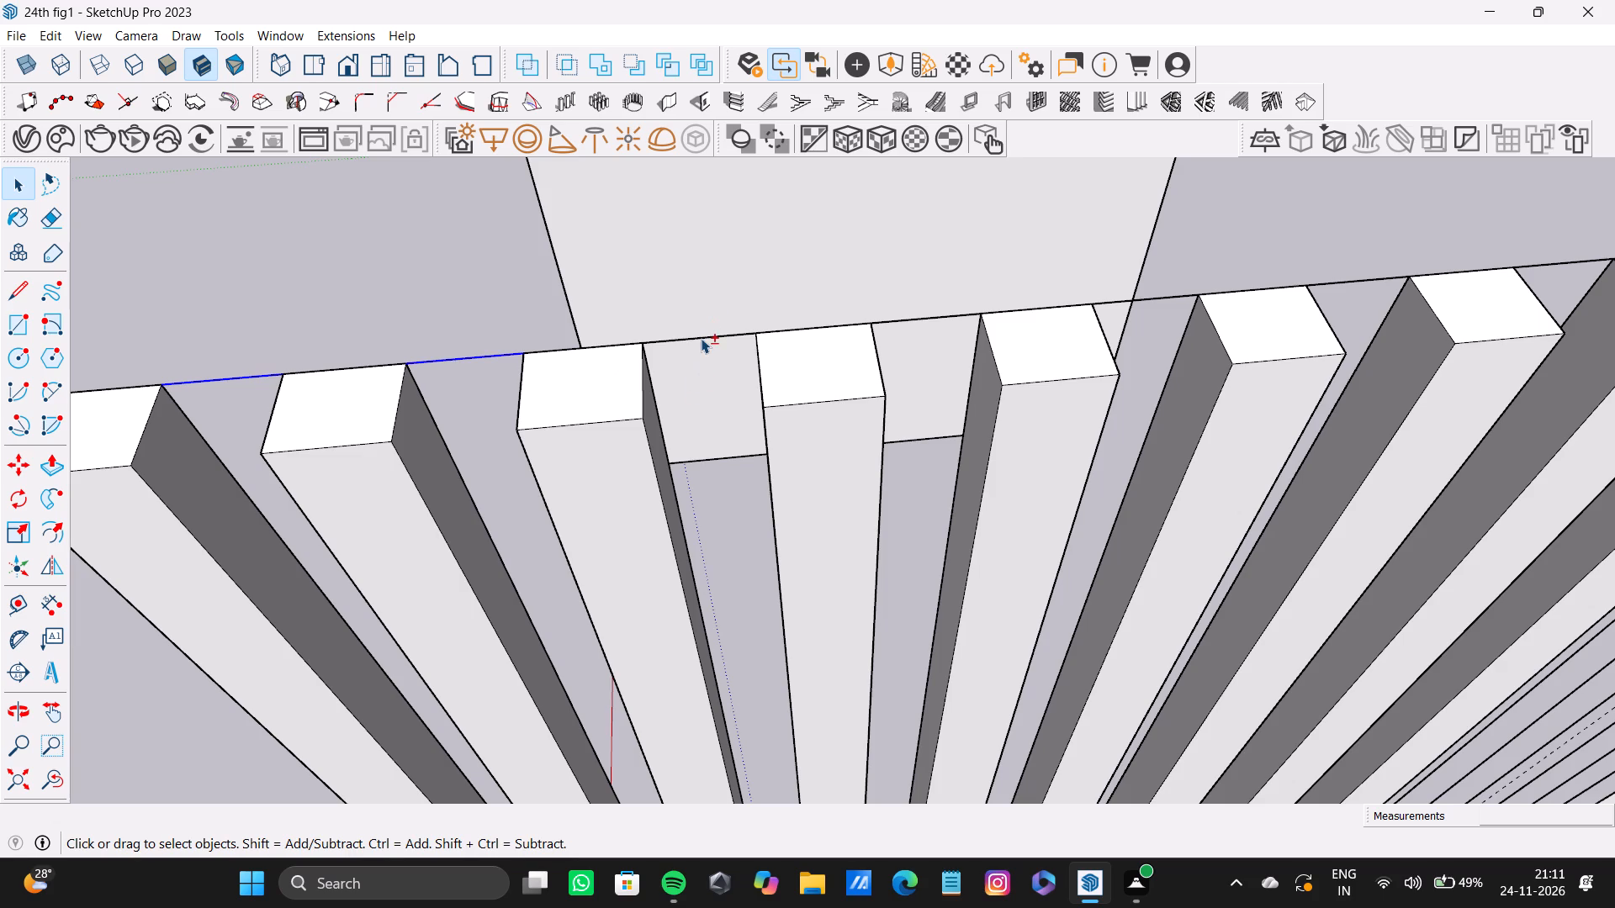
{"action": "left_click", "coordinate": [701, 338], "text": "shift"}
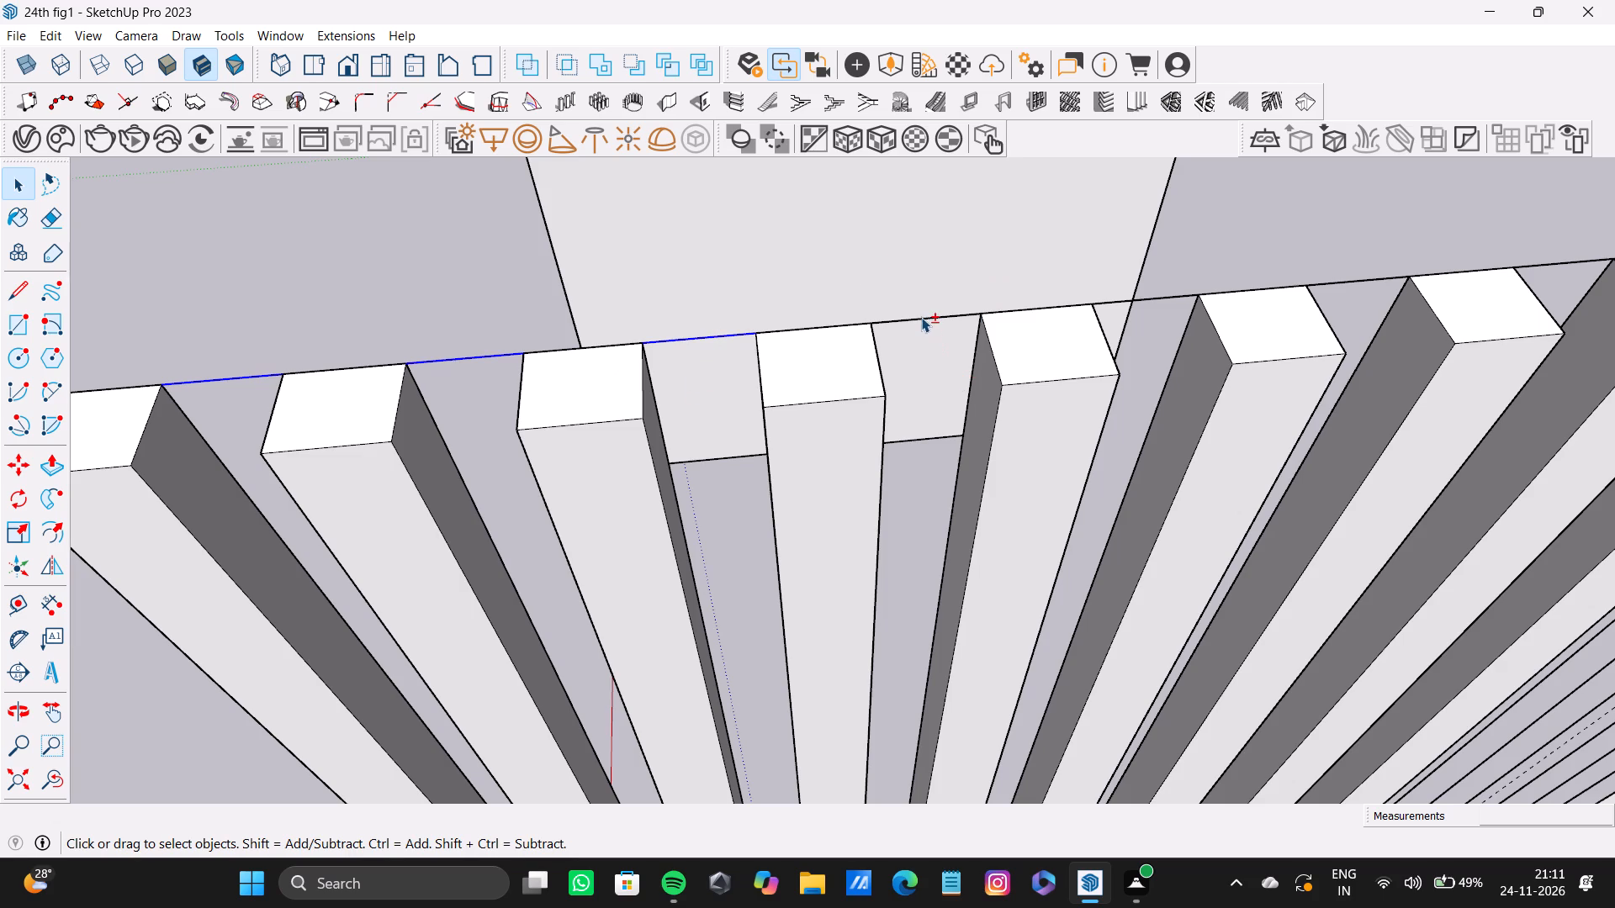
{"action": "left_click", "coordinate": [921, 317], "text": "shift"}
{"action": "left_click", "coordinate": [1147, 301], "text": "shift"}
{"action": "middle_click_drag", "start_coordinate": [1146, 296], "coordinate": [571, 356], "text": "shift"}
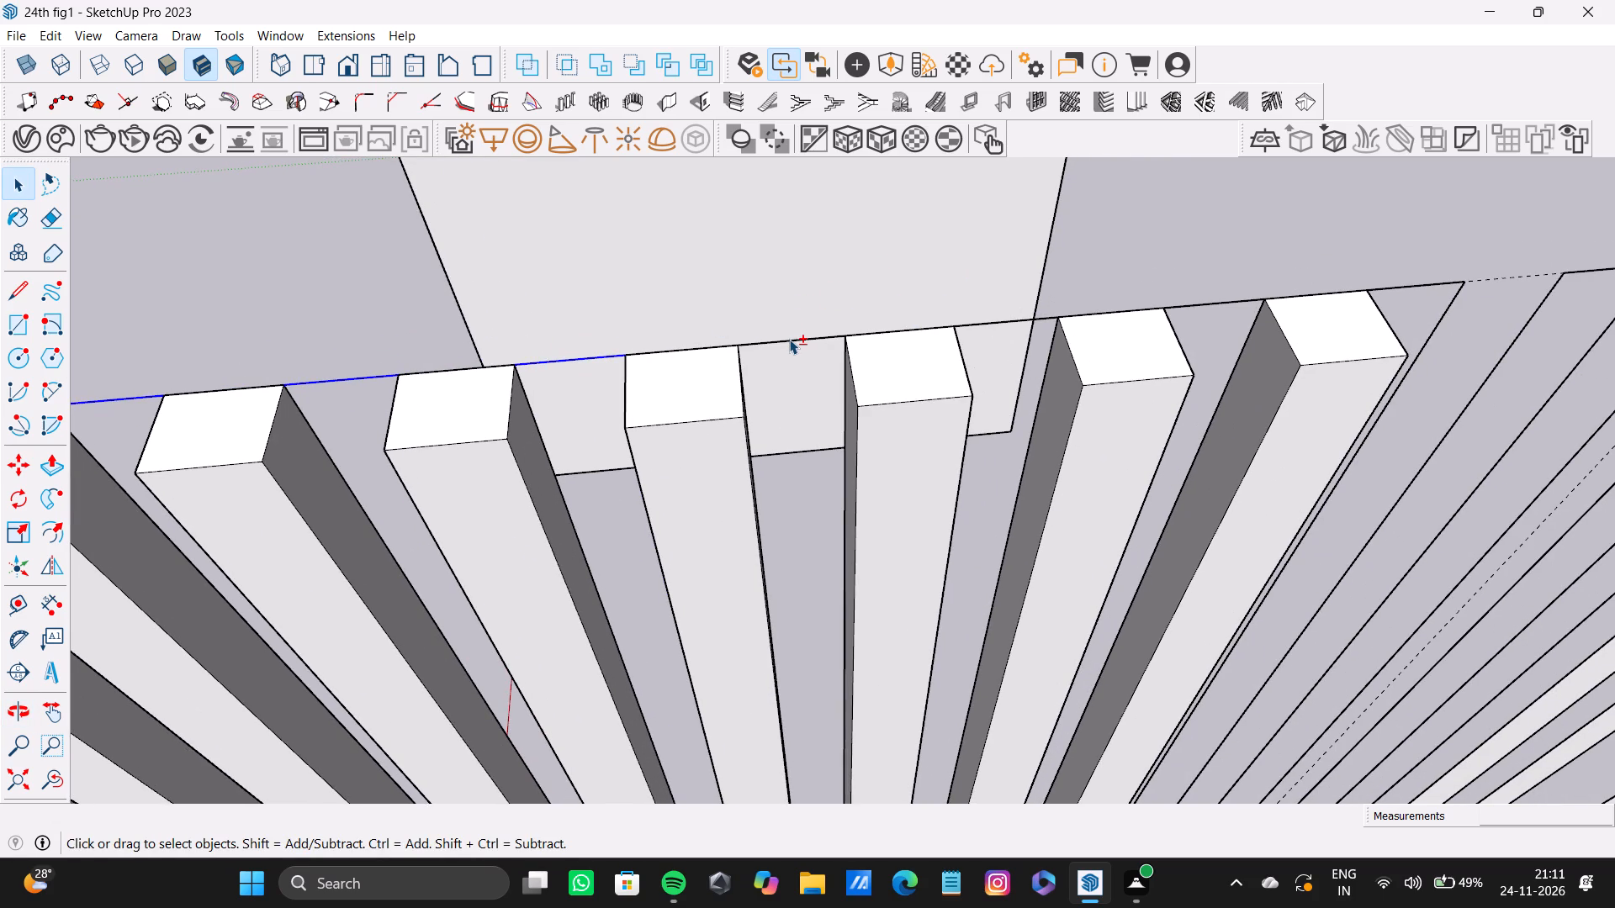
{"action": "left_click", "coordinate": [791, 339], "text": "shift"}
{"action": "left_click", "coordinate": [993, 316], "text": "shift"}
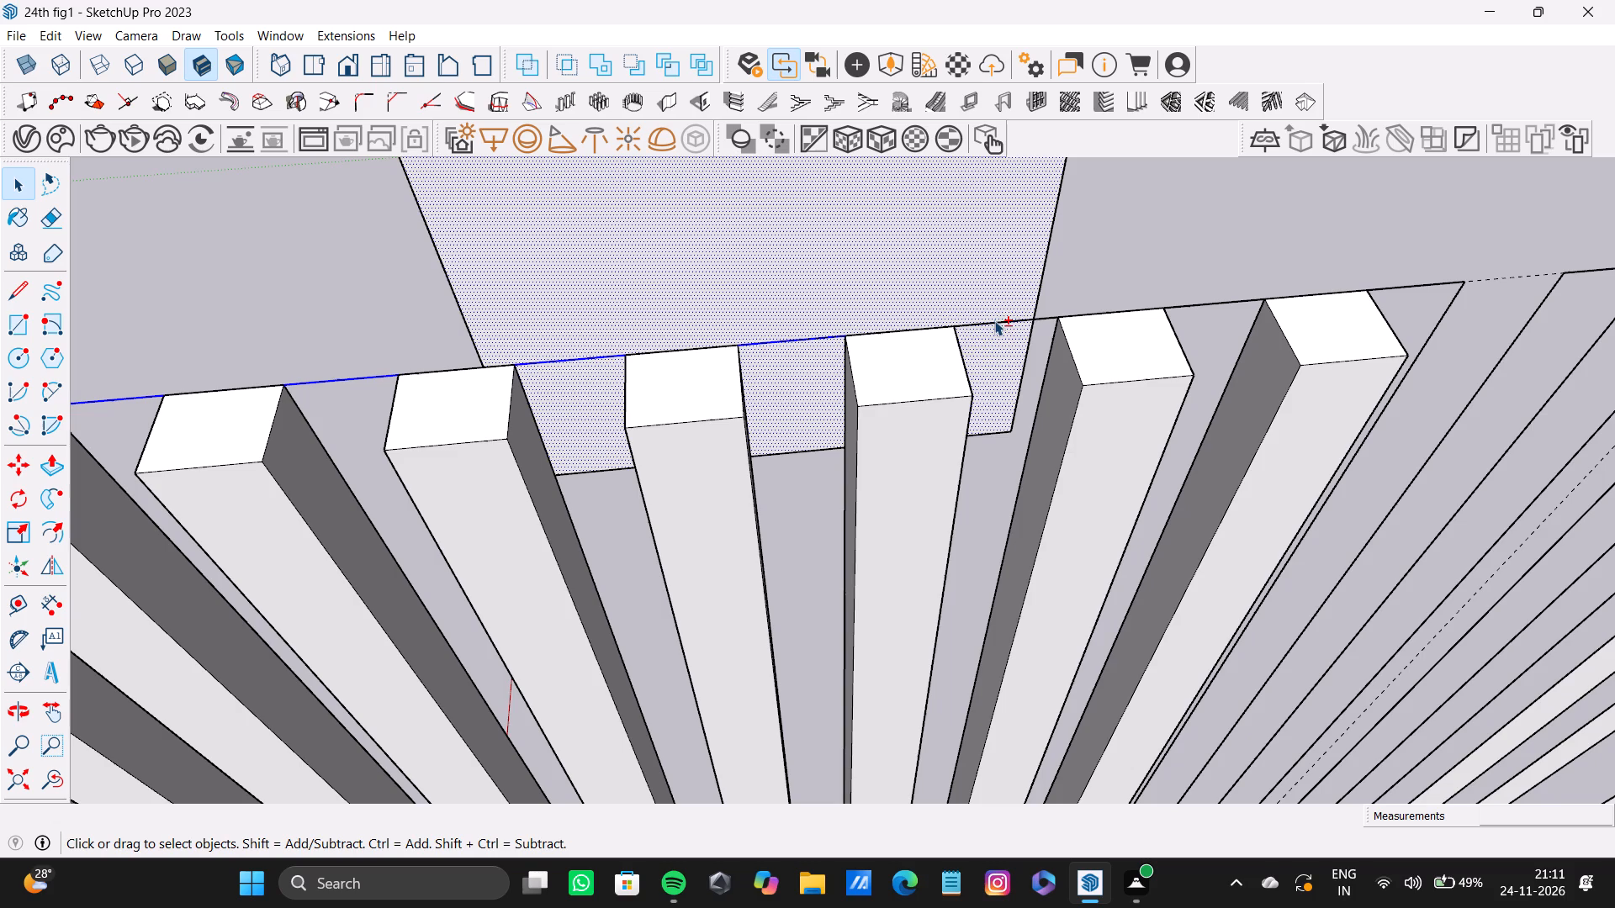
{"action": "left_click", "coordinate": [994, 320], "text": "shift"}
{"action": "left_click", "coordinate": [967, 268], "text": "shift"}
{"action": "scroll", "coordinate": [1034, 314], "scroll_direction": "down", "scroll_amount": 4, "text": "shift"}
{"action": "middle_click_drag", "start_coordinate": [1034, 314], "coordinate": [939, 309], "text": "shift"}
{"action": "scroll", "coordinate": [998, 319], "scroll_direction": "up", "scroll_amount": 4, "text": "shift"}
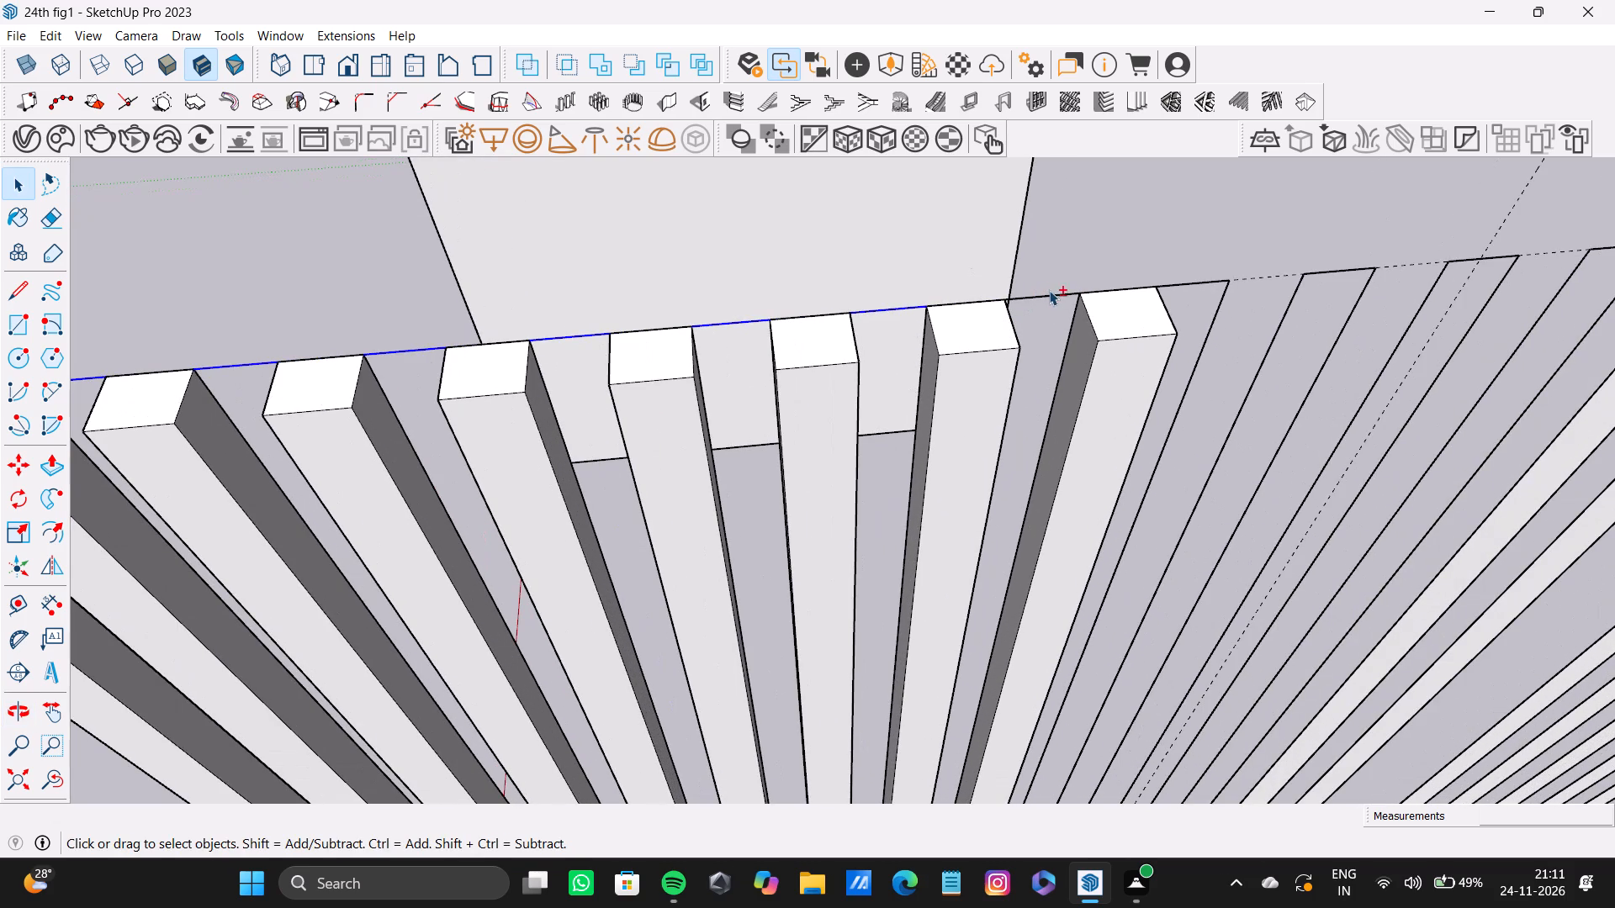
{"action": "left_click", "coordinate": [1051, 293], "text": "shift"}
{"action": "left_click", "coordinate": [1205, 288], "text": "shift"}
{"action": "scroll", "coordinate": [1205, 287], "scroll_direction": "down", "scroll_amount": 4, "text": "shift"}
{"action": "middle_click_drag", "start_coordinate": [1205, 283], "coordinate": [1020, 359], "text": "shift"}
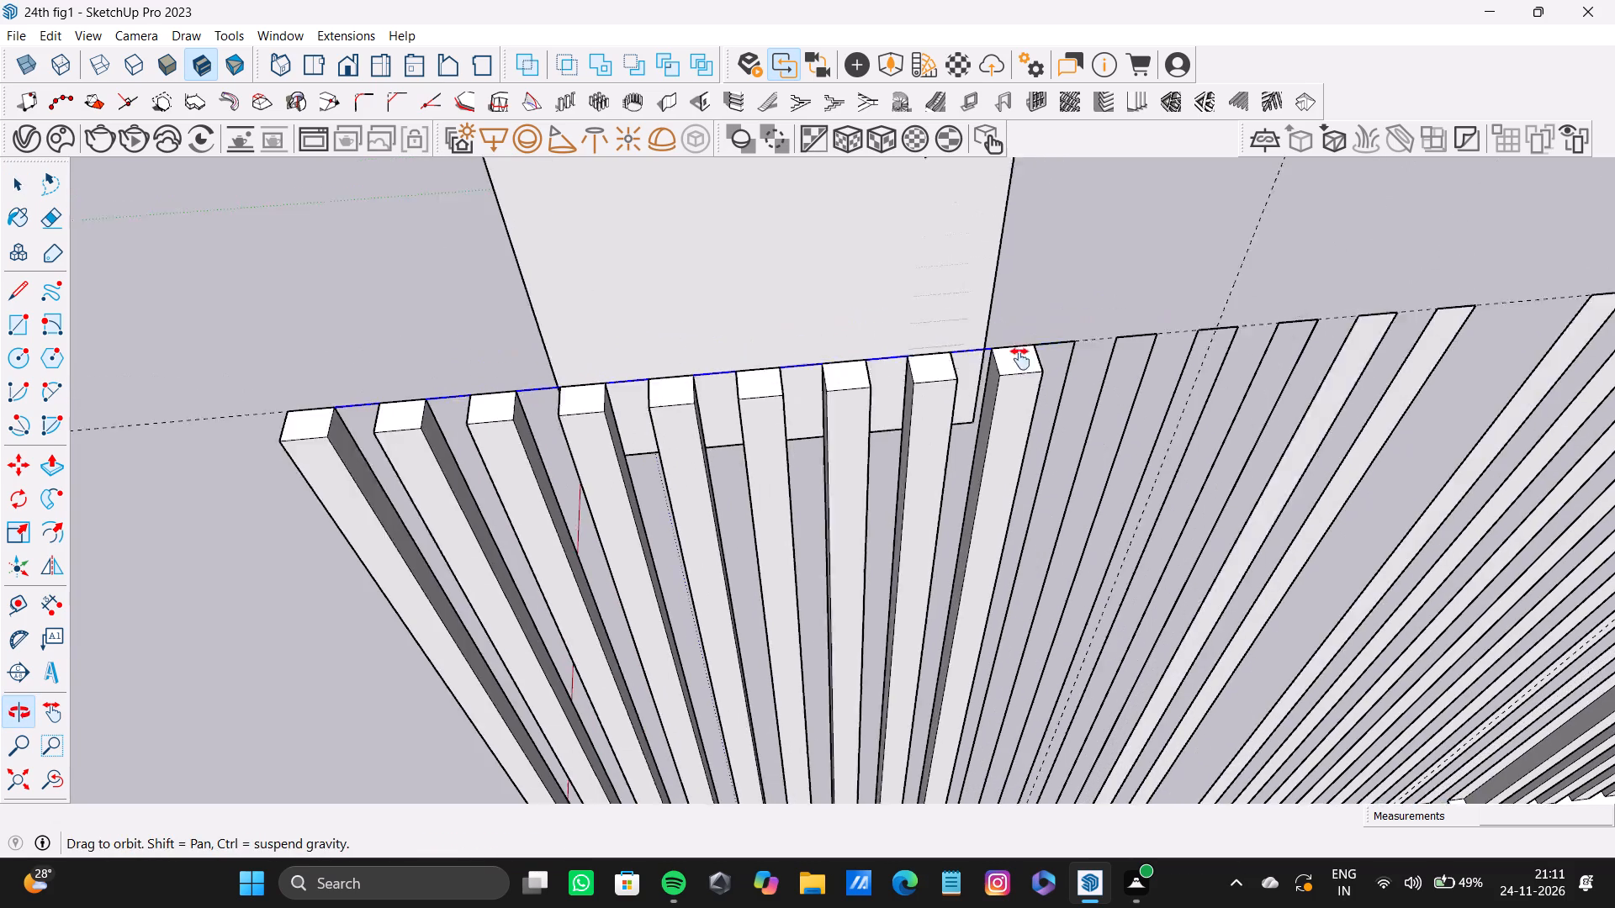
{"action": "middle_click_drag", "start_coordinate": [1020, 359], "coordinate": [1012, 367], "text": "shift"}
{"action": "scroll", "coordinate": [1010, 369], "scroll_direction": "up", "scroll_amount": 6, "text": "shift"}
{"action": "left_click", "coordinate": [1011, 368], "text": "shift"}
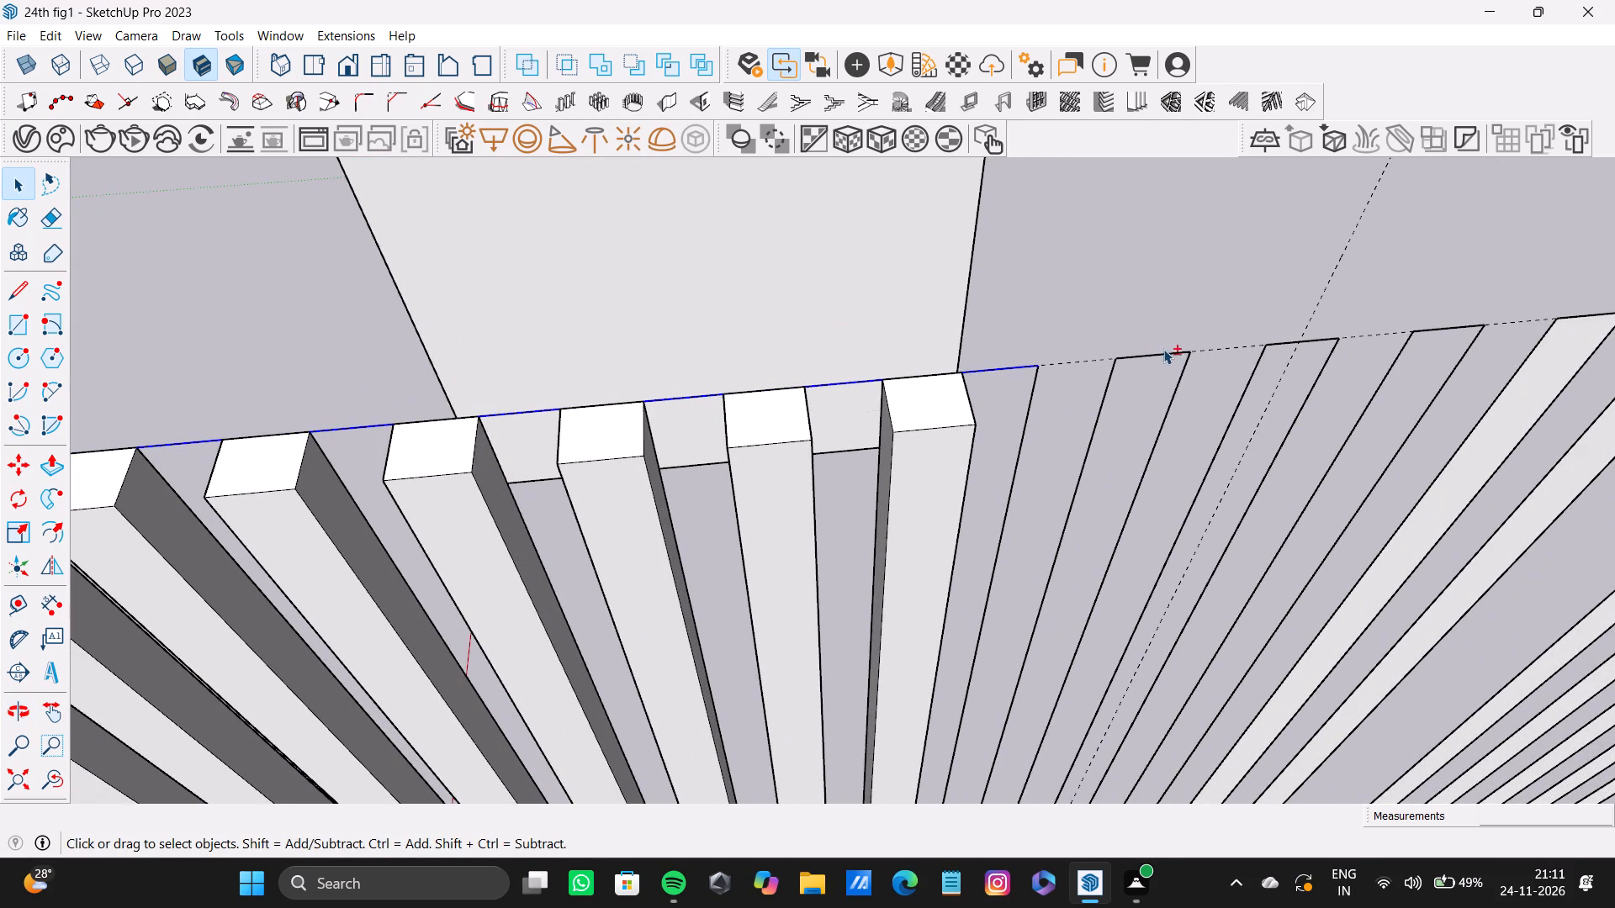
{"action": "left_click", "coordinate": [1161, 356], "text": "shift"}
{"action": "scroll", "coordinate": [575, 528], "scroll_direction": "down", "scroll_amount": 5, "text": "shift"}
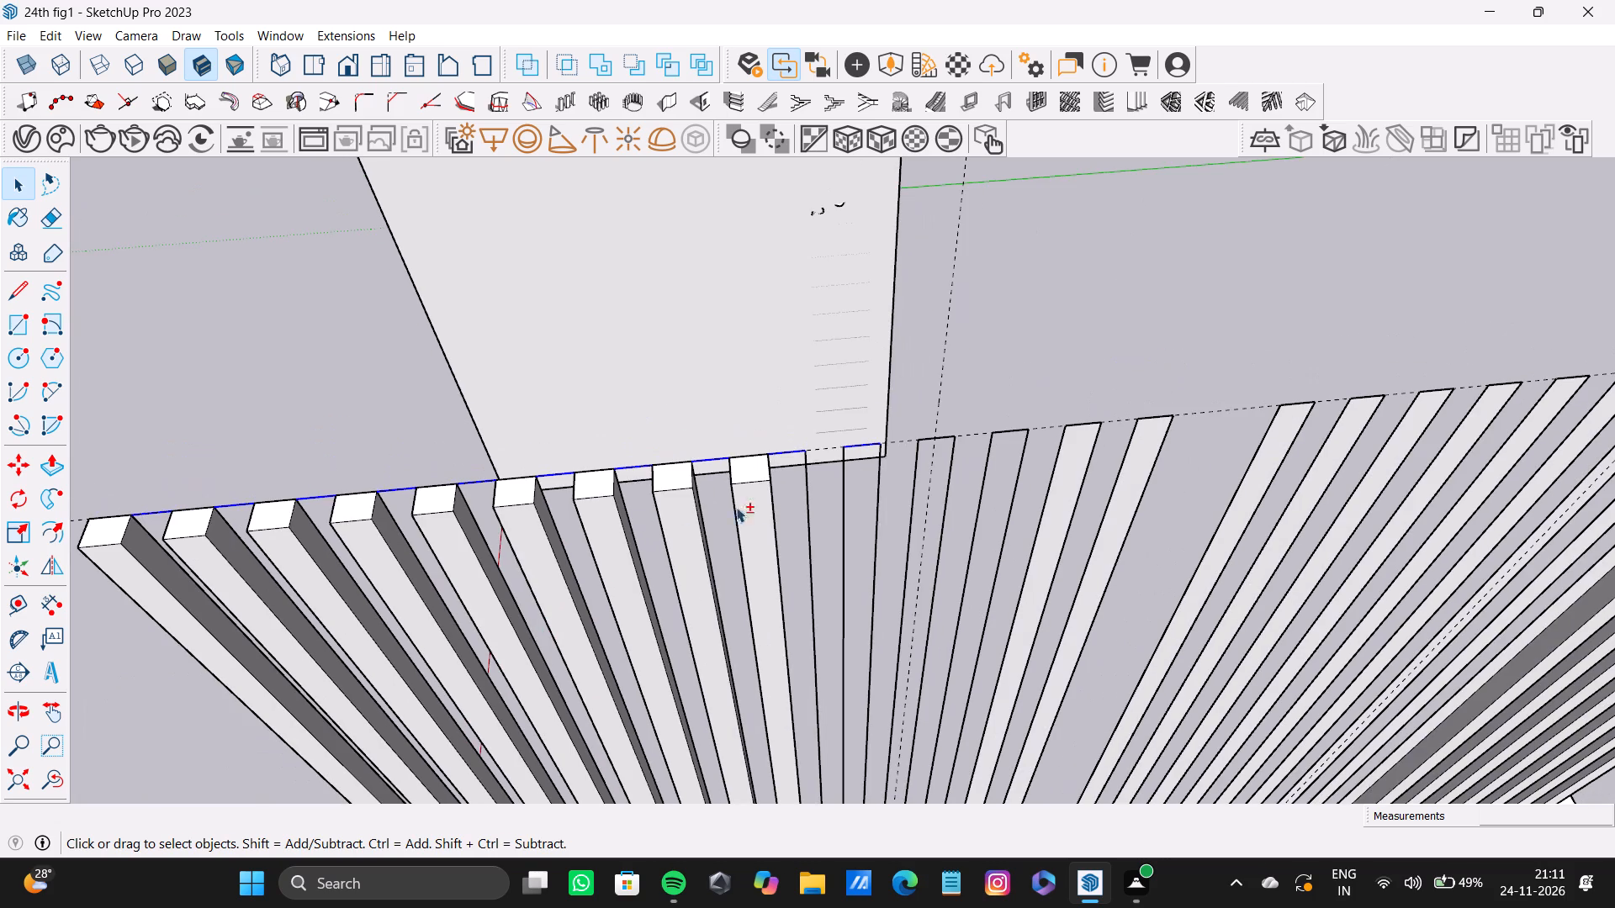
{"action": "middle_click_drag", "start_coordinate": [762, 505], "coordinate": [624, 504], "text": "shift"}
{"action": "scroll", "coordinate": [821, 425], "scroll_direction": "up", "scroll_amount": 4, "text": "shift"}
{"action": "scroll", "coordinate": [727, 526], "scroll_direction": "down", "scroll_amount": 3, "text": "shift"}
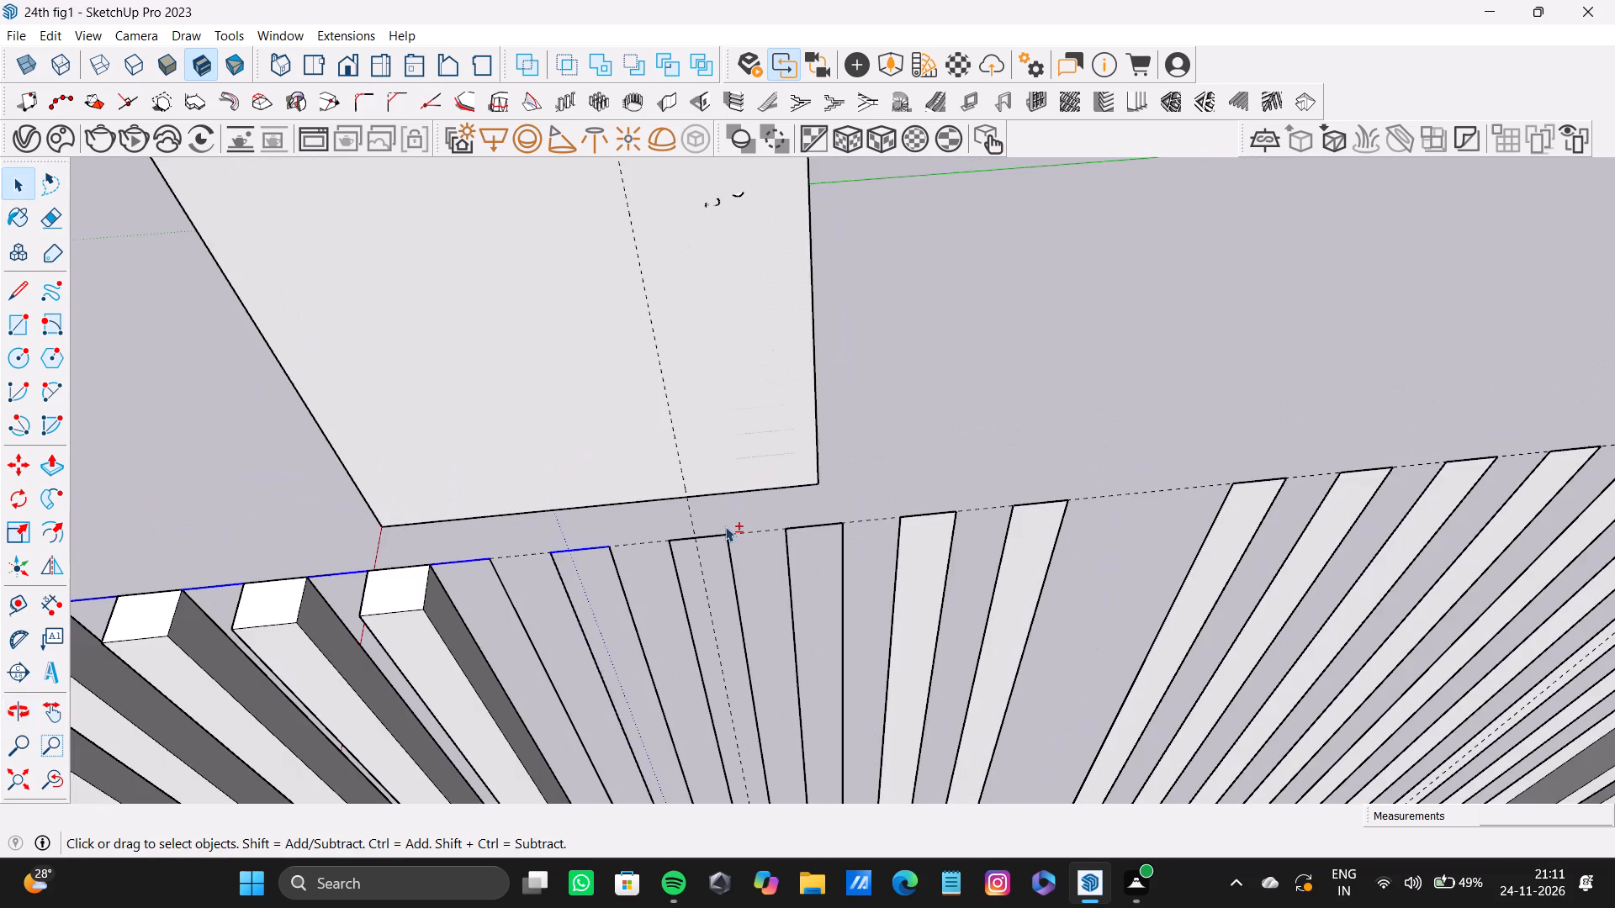
Select the top edges of the first four gaps beyond the raised strips, and the wall faces filling the last two of these gaps.
{"action": "left_click", "coordinate": [701, 536]}
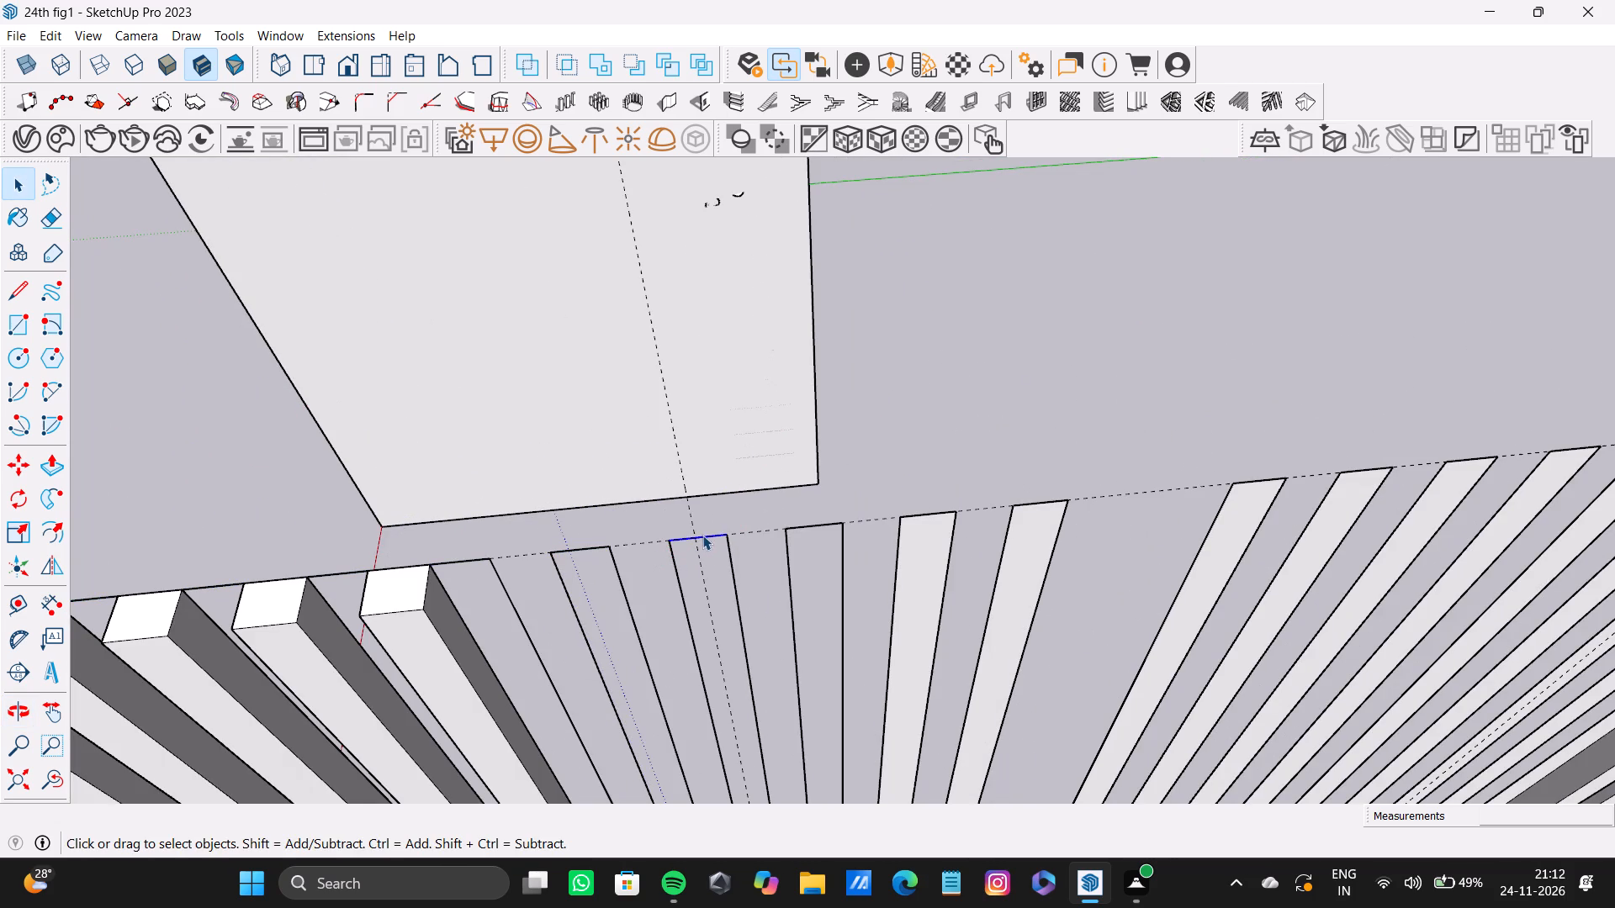
{"action": "left_click", "coordinate": [799, 529], "text": "shift"}
{"action": "left_click", "coordinate": [917, 519], "text": "shift"}
{"action": "left_click", "coordinate": [1019, 529], "text": "shift"}
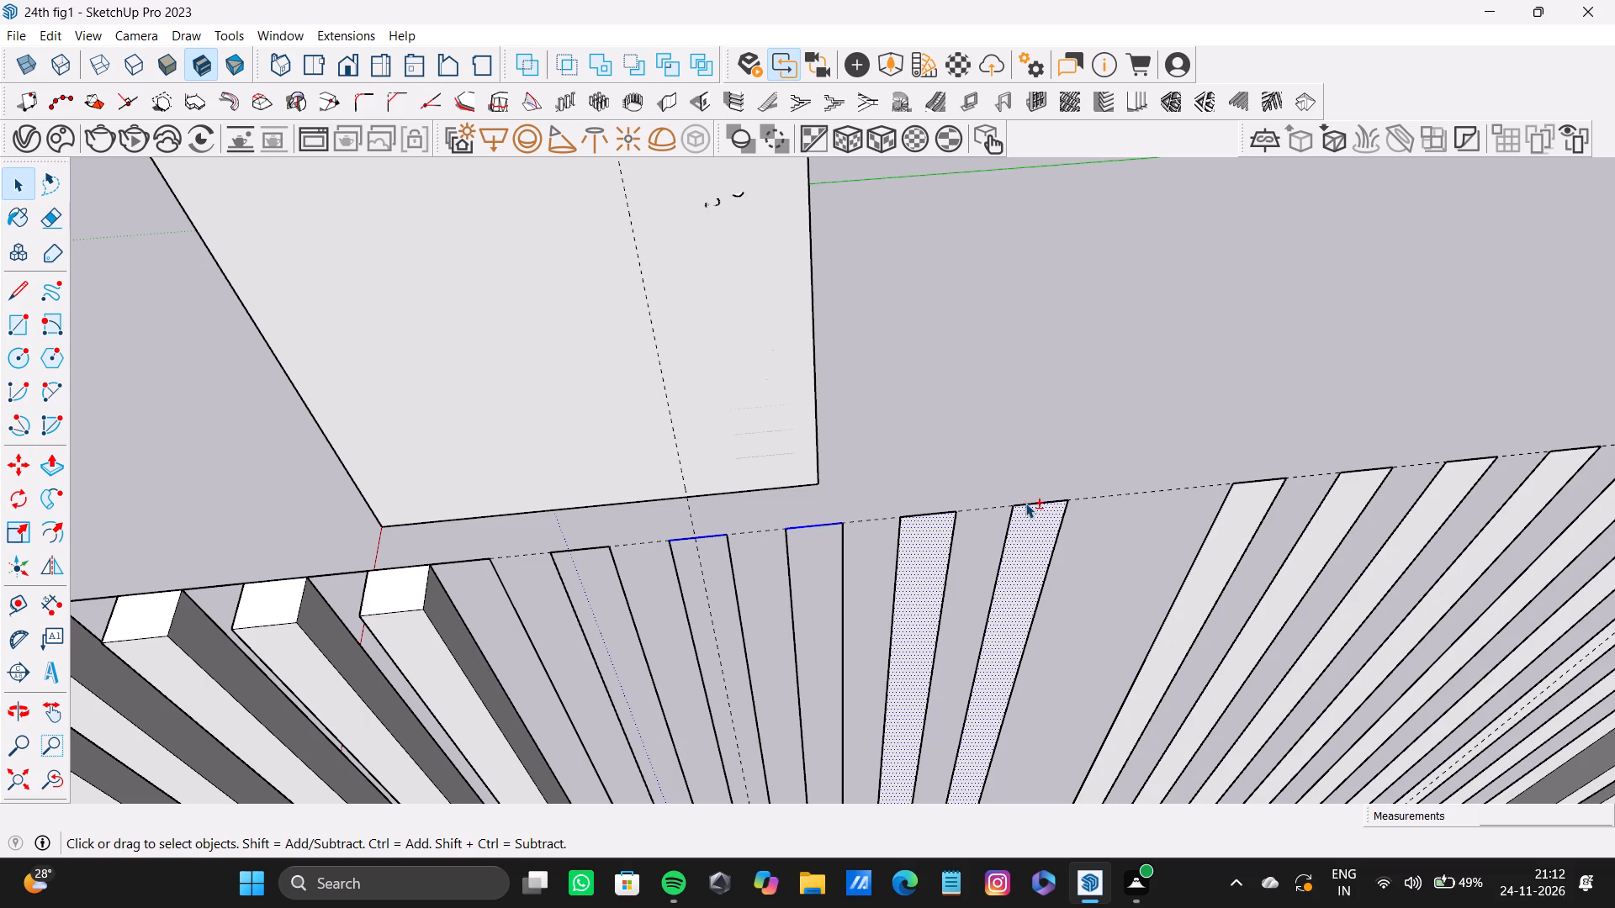
{"action": "left_click", "coordinate": [1025, 503], "text": "shift"}
{"action": "left_click", "coordinate": [940, 512], "text": "shift"}
Add the top edges of the next five wall strips, past the wide opening, and the fourth one's face to the selection.
{"action": "scroll", "coordinate": [905, 535], "scroll_direction": "down", "scroll_amount": 5, "text": "shift"}
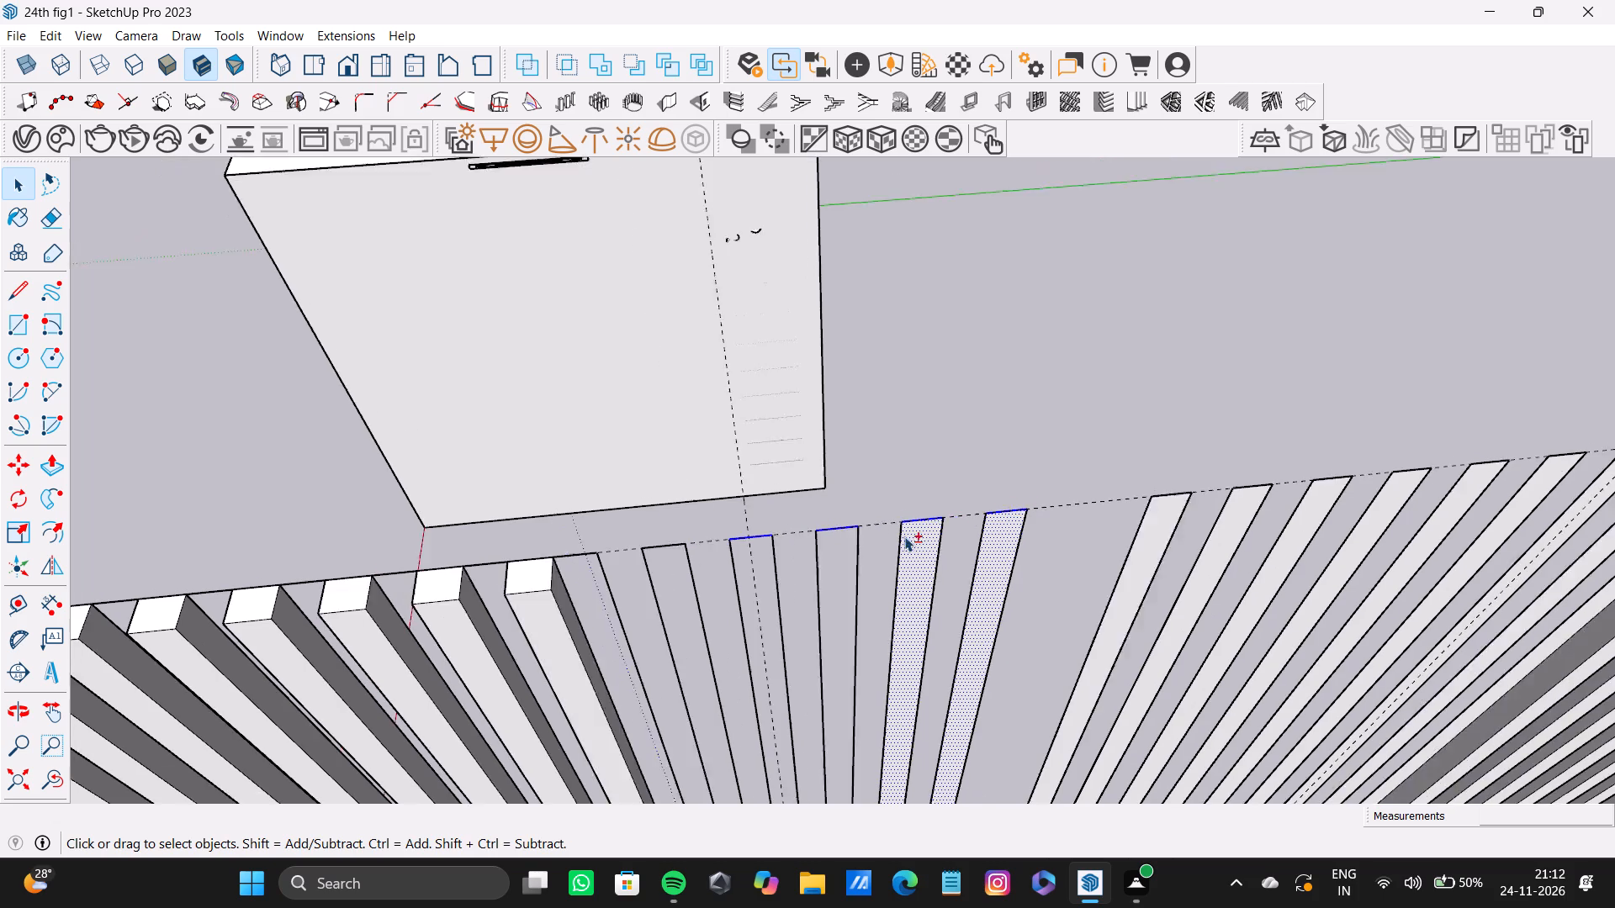
{"action": "middle_click_drag", "start_coordinate": [903, 536], "coordinate": [732, 524], "text": "shift"}
{"action": "scroll", "coordinate": [904, 499], "scroll_direction": "up", "scroll_amount": 2, "text": "shift"}
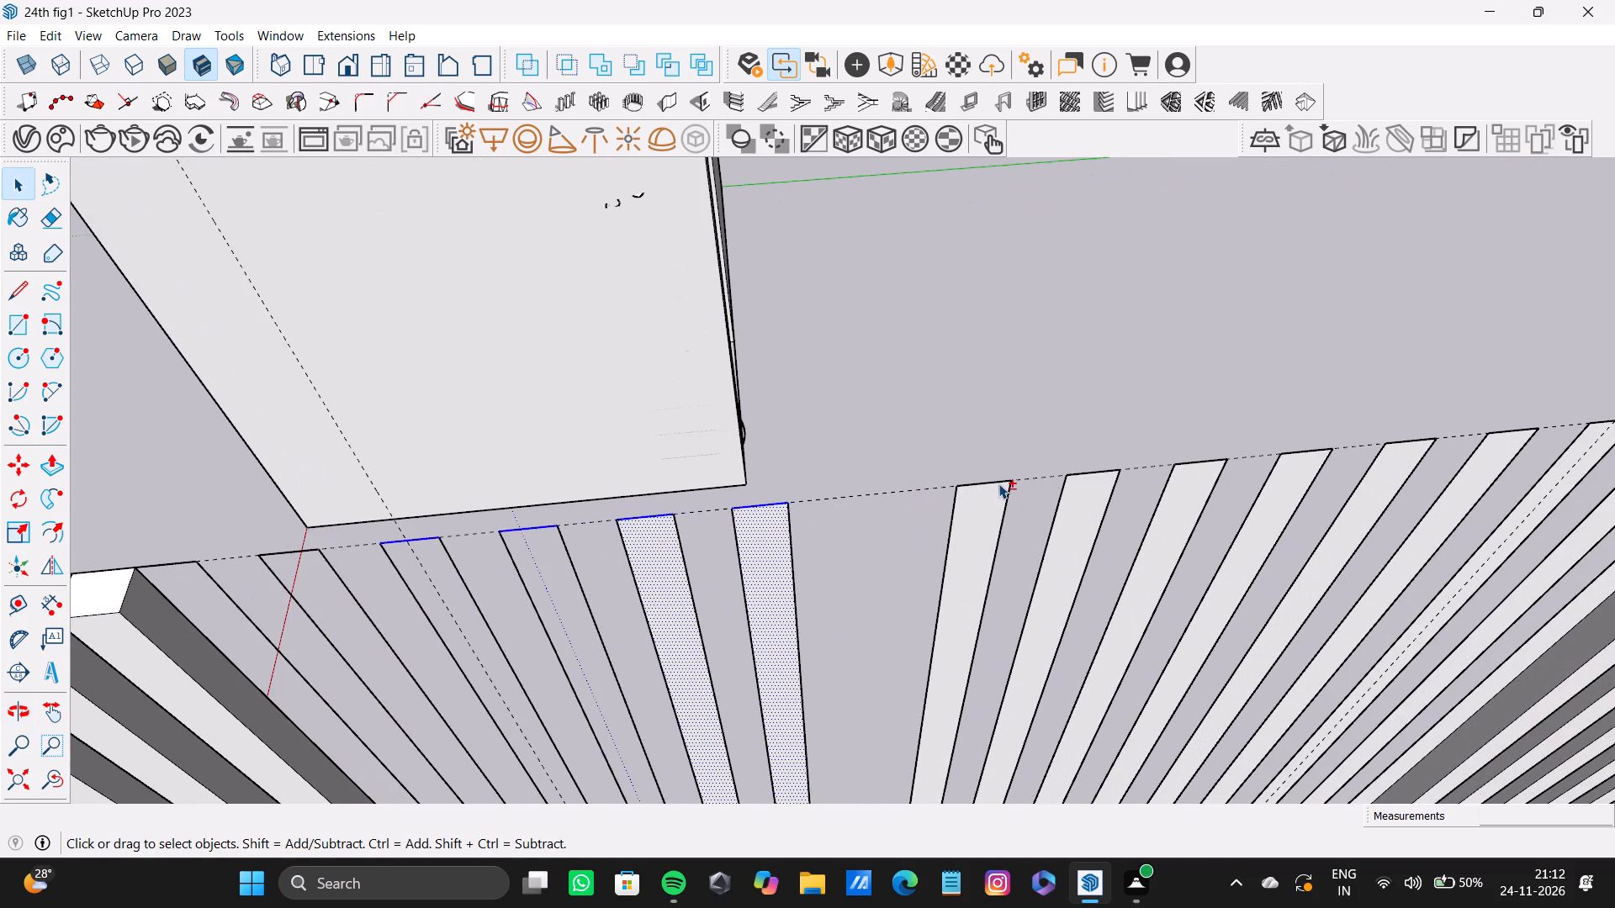
{"action": "left_click", "coordinate": [998, 483], "text": "shift"}
{"action": "left_click", "coordinate": [1090, 476], "text": "shift"}
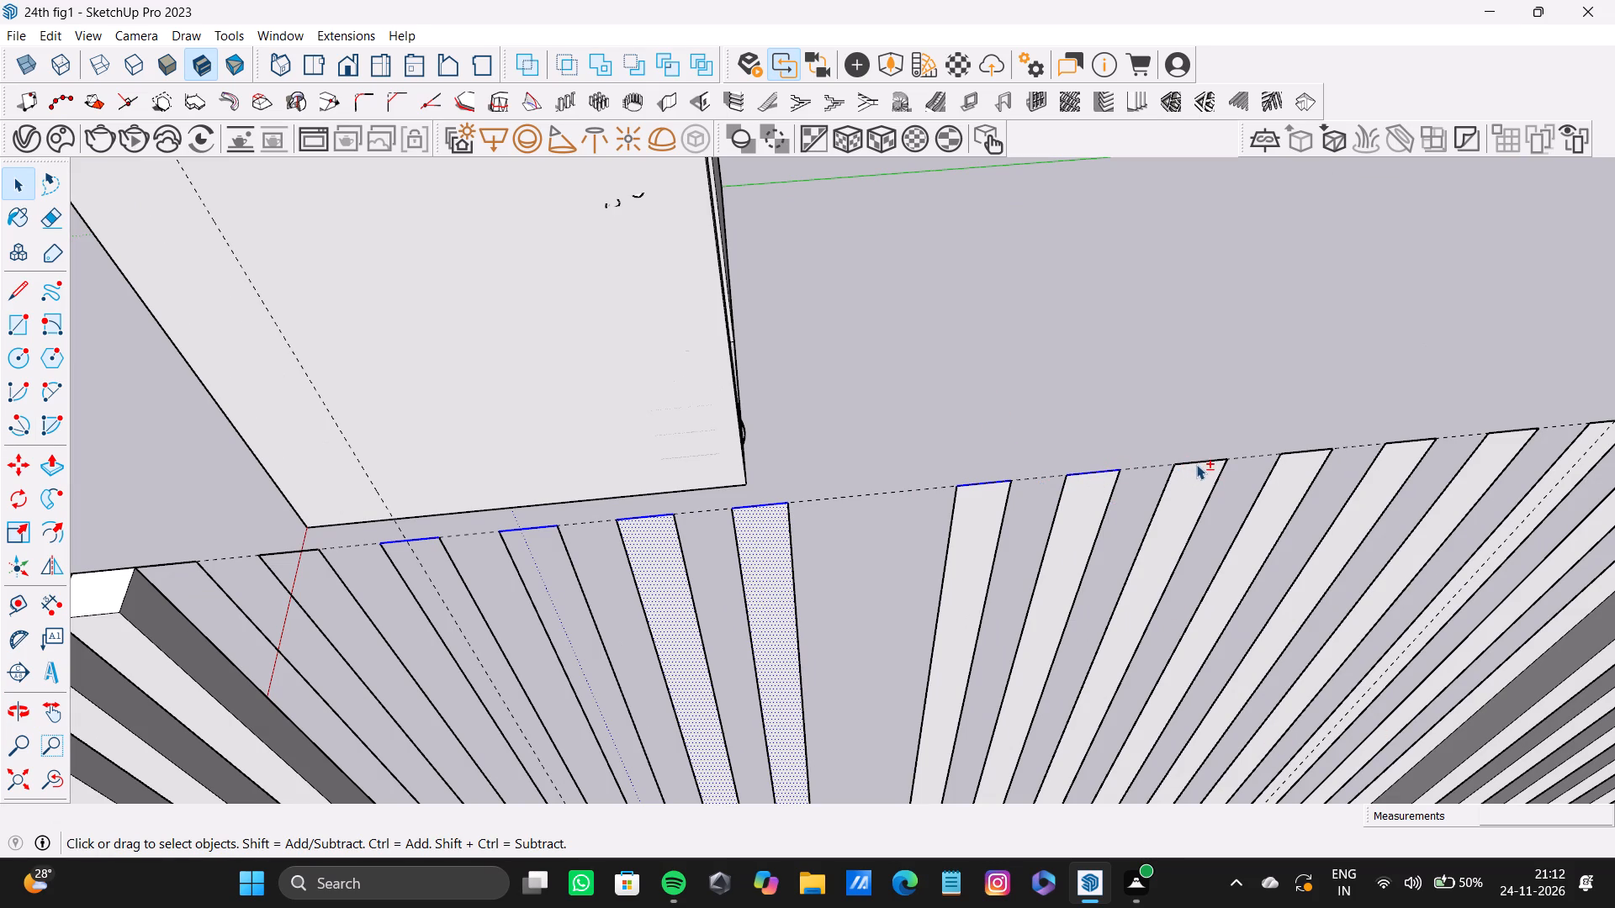
{"action": "left_click", "coordinate": [1196, 464], "text": "shift"}
{"action": "left_click", "coordinate": [1284, 450], "text": "shift"}
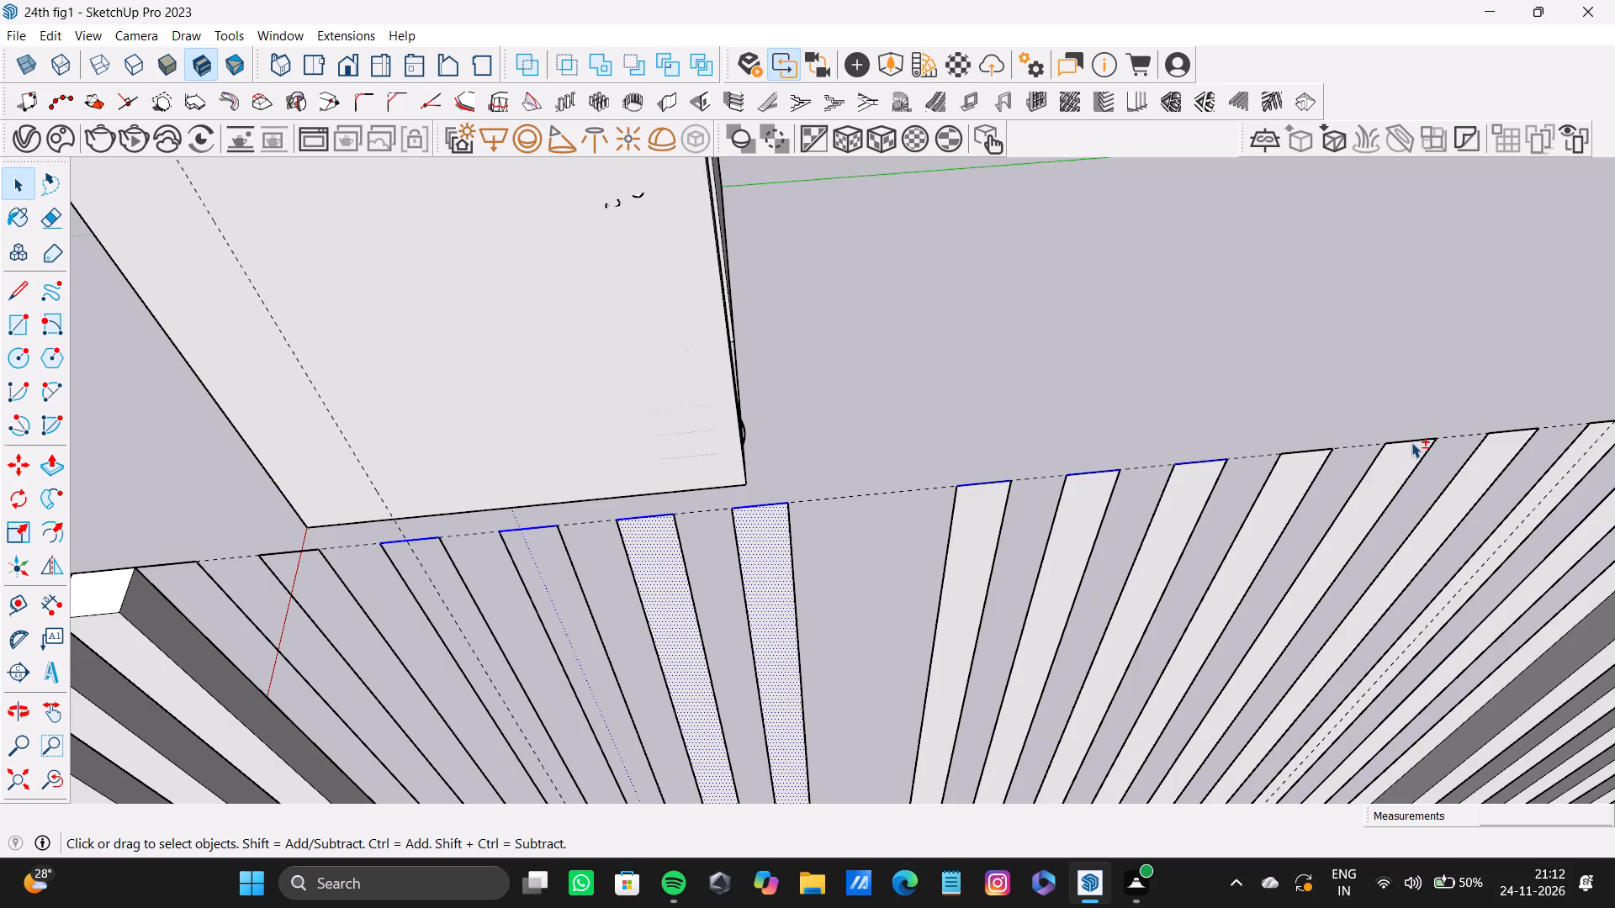
{"action": "left_click", "coordinate": [1411, 439], "text": "shift"}
{"action": "left_click", "coordinate": [1275, 481], "text": "shift"}
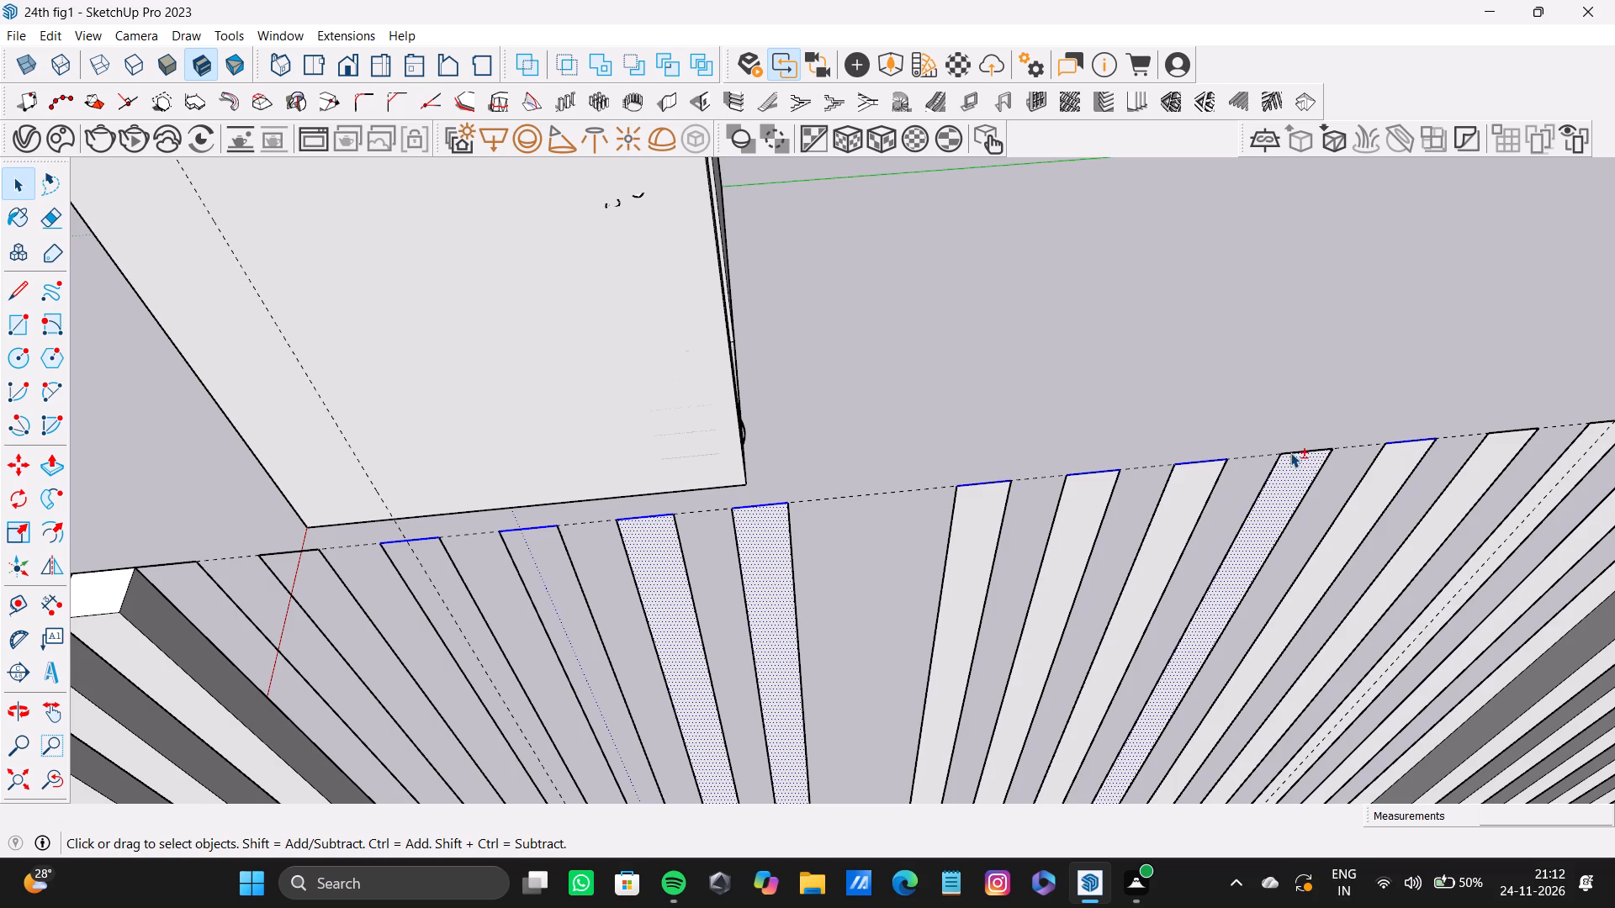
{"action": "left_click", "coordinate": [1290, 452], "text": "shift"}
Add the top edges of the next four wall strips, up to the first raised strip of the far group, to the selection.
{"action": "scroll", "coordinate": [1273, 483], "scroll_direction": "down", "scroll_amount": 4, "text": "shift"}
{"action": "middle_click_drag", "start_coordinate": [1273, 486], "coordinate": [1019, 466], "text": "shift"}
{"action": "scroll", "coordinate": [1057, 446], "scroll_direction": "up", "scroll_amount": 3, "text": "shift"}
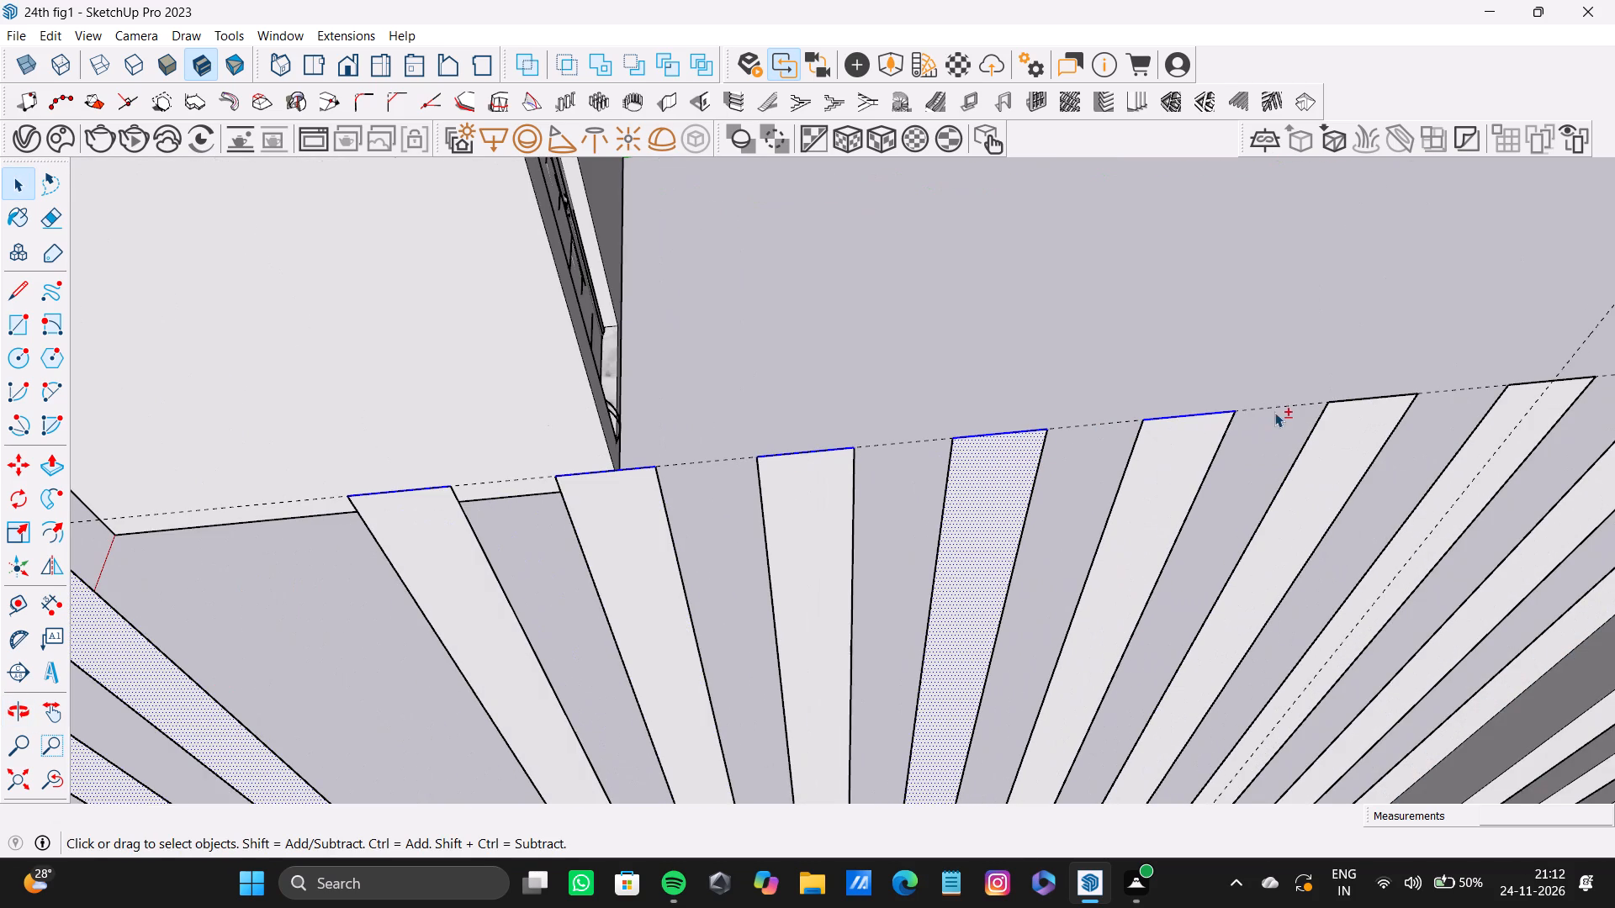
{"action": "left_click", "coordinate": [1351, 395], "text": "shift"}
{"action": "left_click", "coordinate": [1358, 405], "text": "shift"}
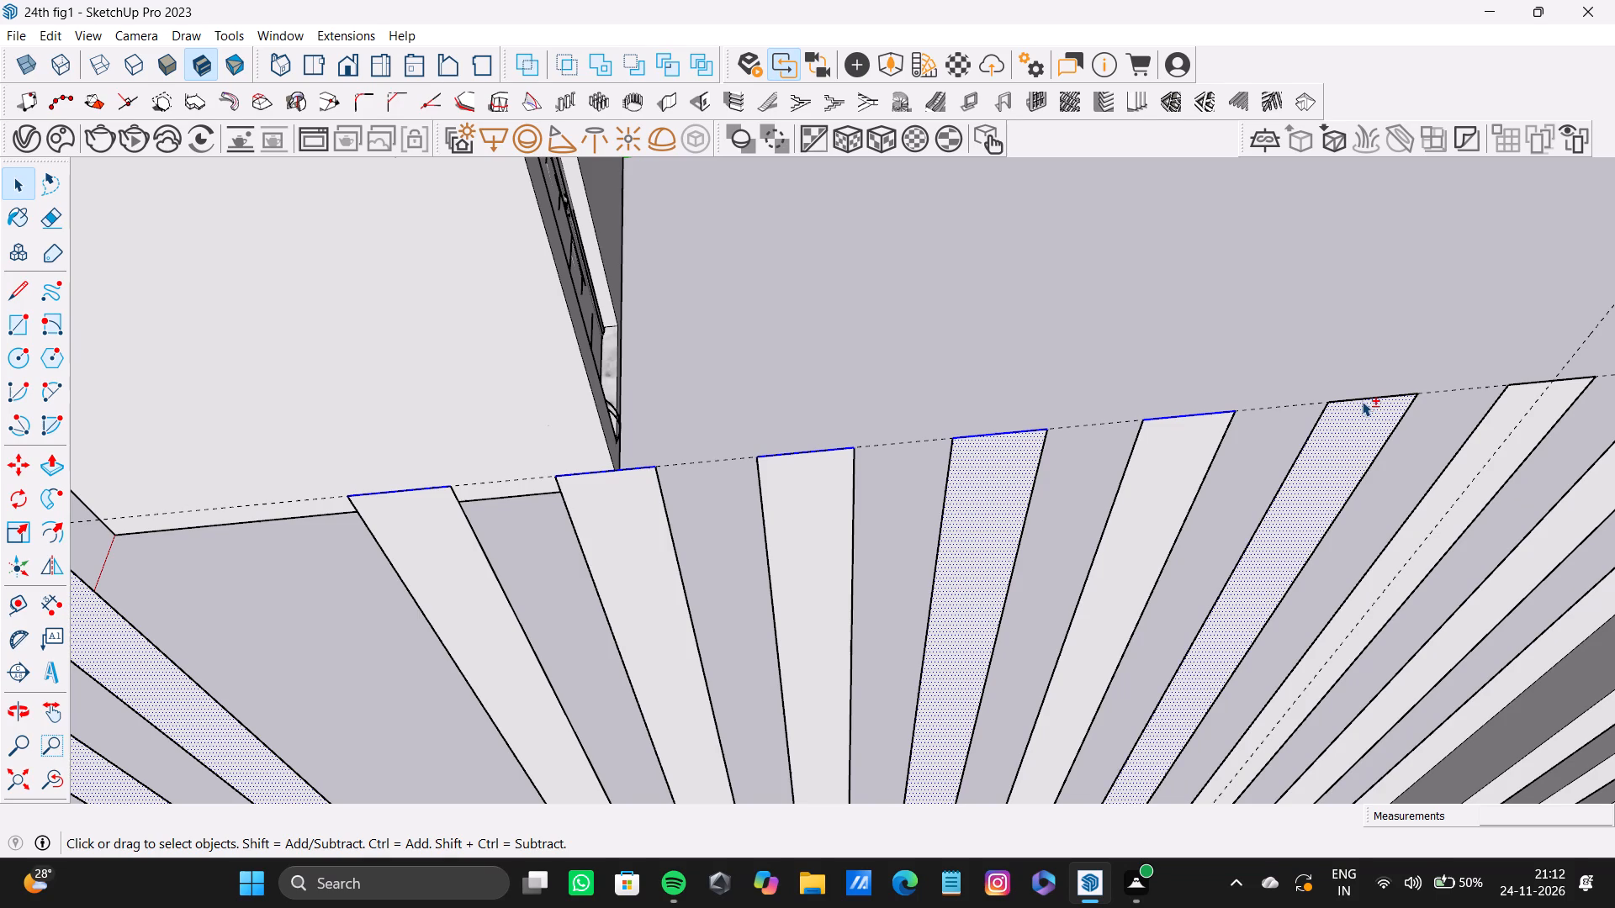
{"action": "left_click", "coordinate": [1362, 401], "text": "shift"}
{"action": "left_click", "coordinate": [1365, 396], "text": "shift"}
{"action": "left_click", "coordinate": [1355, 422], "text": "shift"}
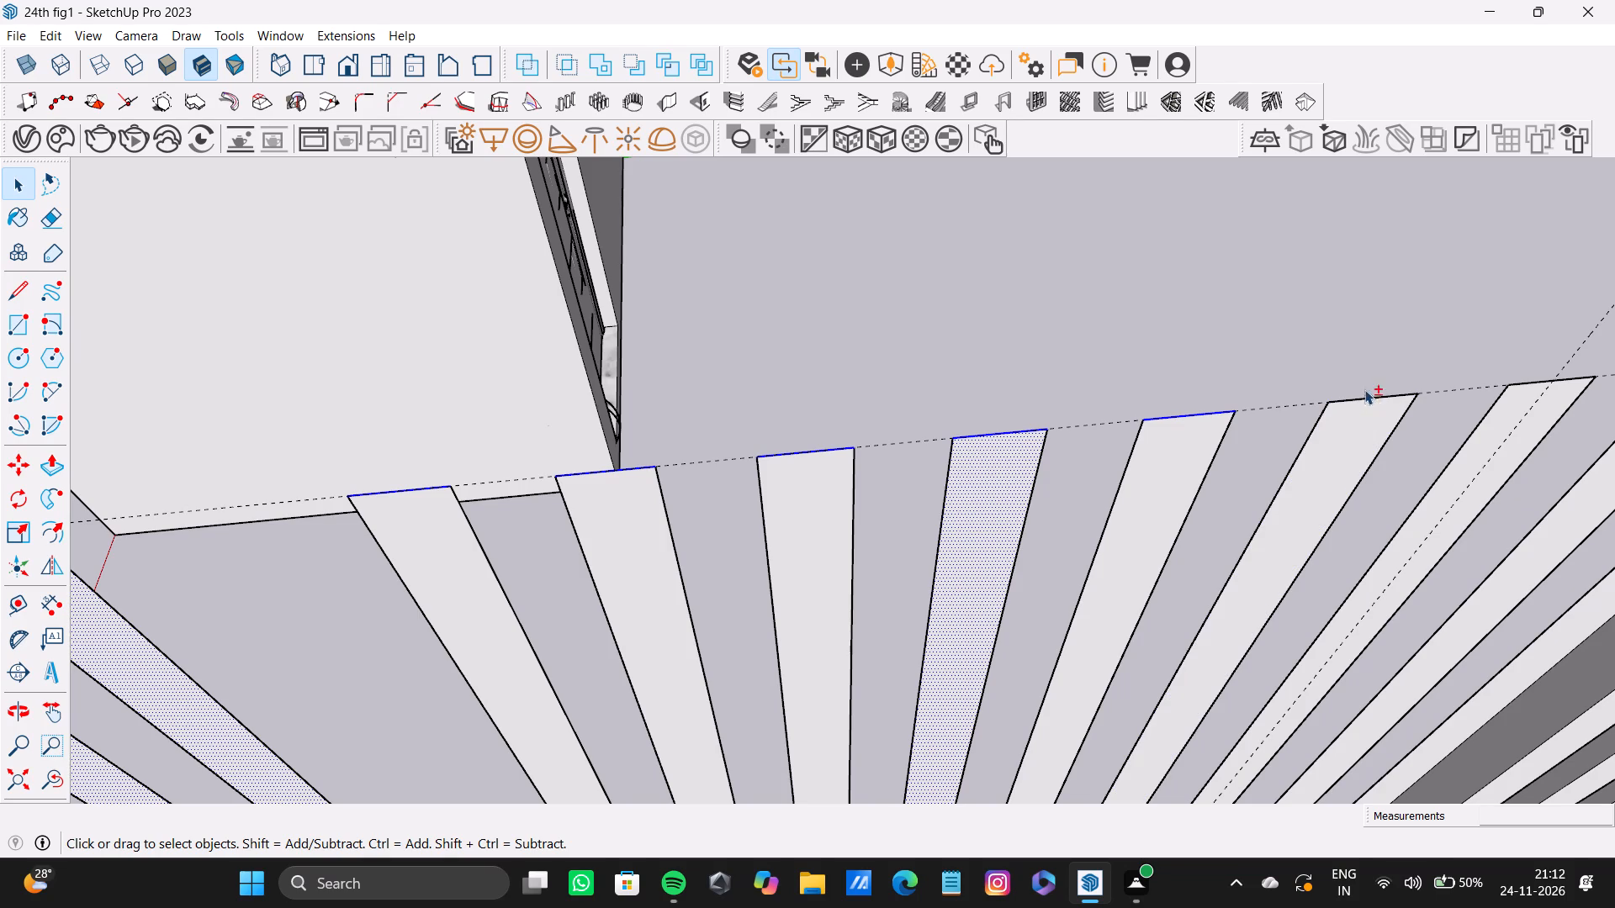
{"action": "left_click", "coordinate": [1363, 399], "text": "shift"}
{"action": "scroll", "coordinate": [1315, 426], "scroll_direction": "down", "scroll_amount": 4, "text": "shift"}
{"action": "middle_click_drag", "start_coordinate": [1312, 434], "coordinate": [1088, 455], "text": "shift"}
{"action": "scroll", "coordinate": [1226, 435], "scroll_direction": "up", "scroll_amount": 2, "text": "shift"}
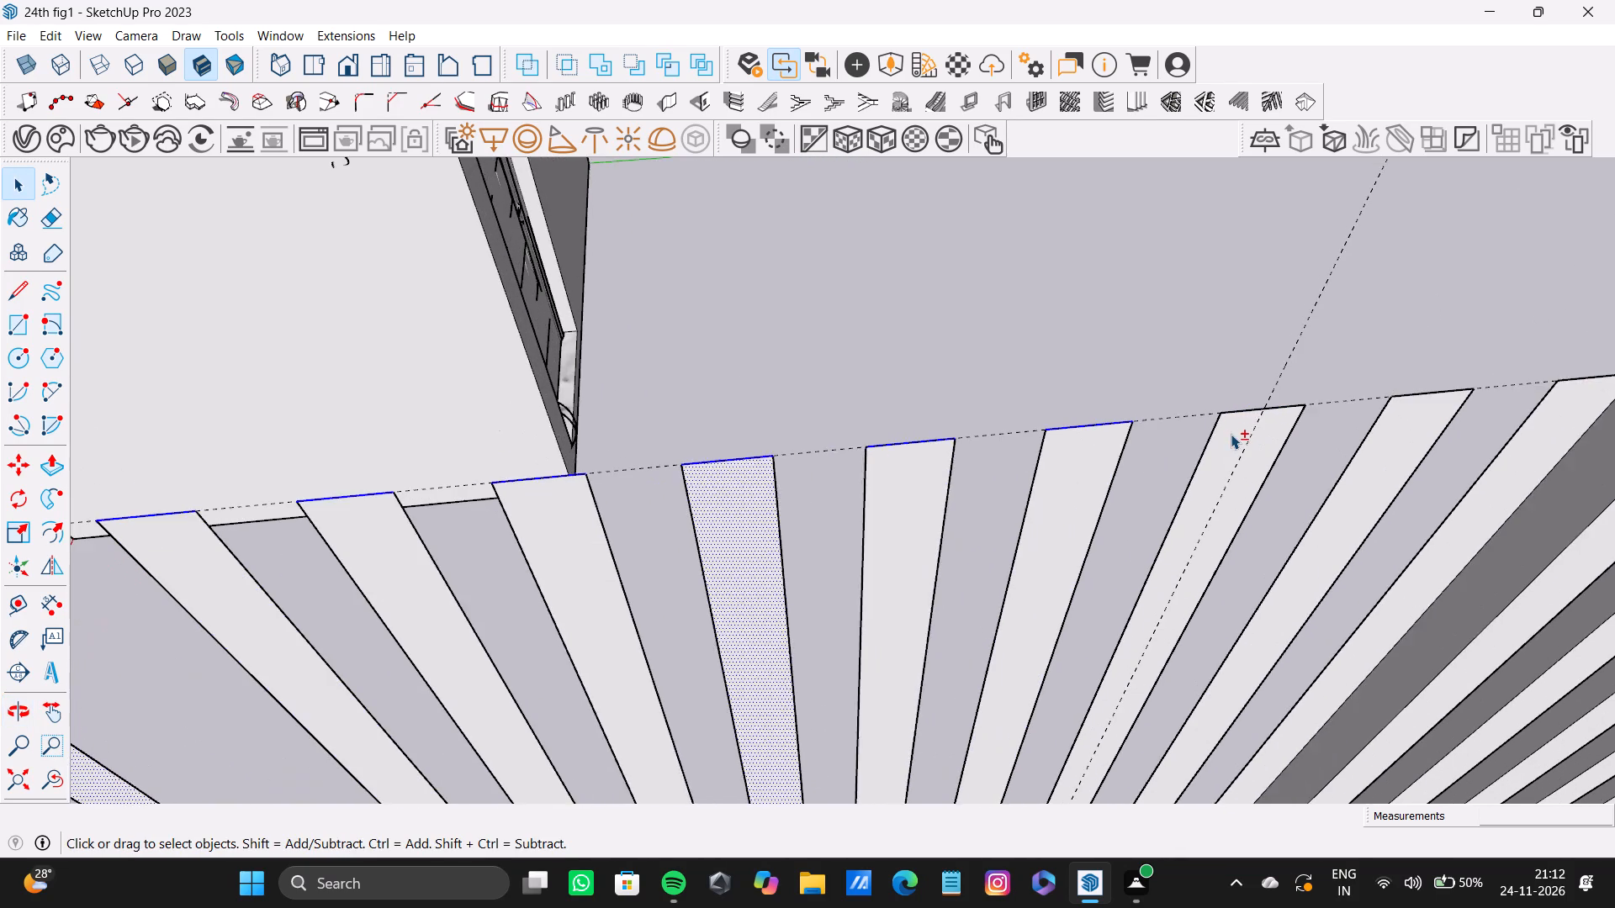
{"action": "scroll", "coordinate": [1231, 434], "scroll_direction": "up", "scroll_amount": 3, "text": "shift"}
{"action": "left_click", "coordinate": [1243, 405], "text": "shift"}
{"action": "left_click", "coordinate": [1432, 385], "text": "shift"}
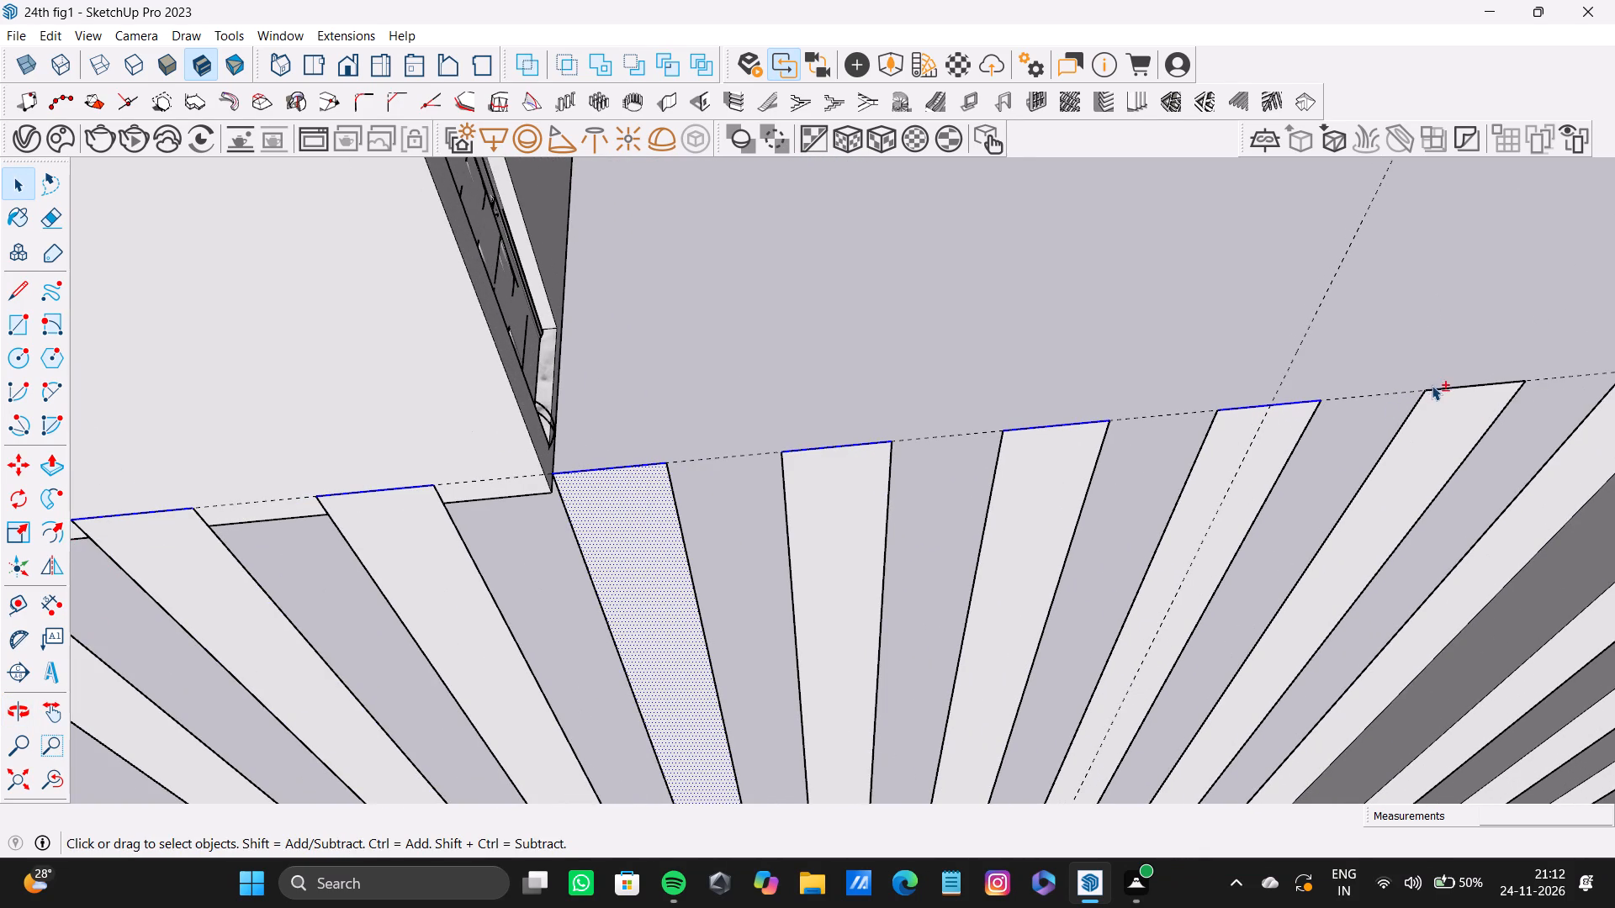
{"action": "middle_click_drag", "start_coordinate": [1305, 425], "coordinate": [667, 419], "text": "shift"}
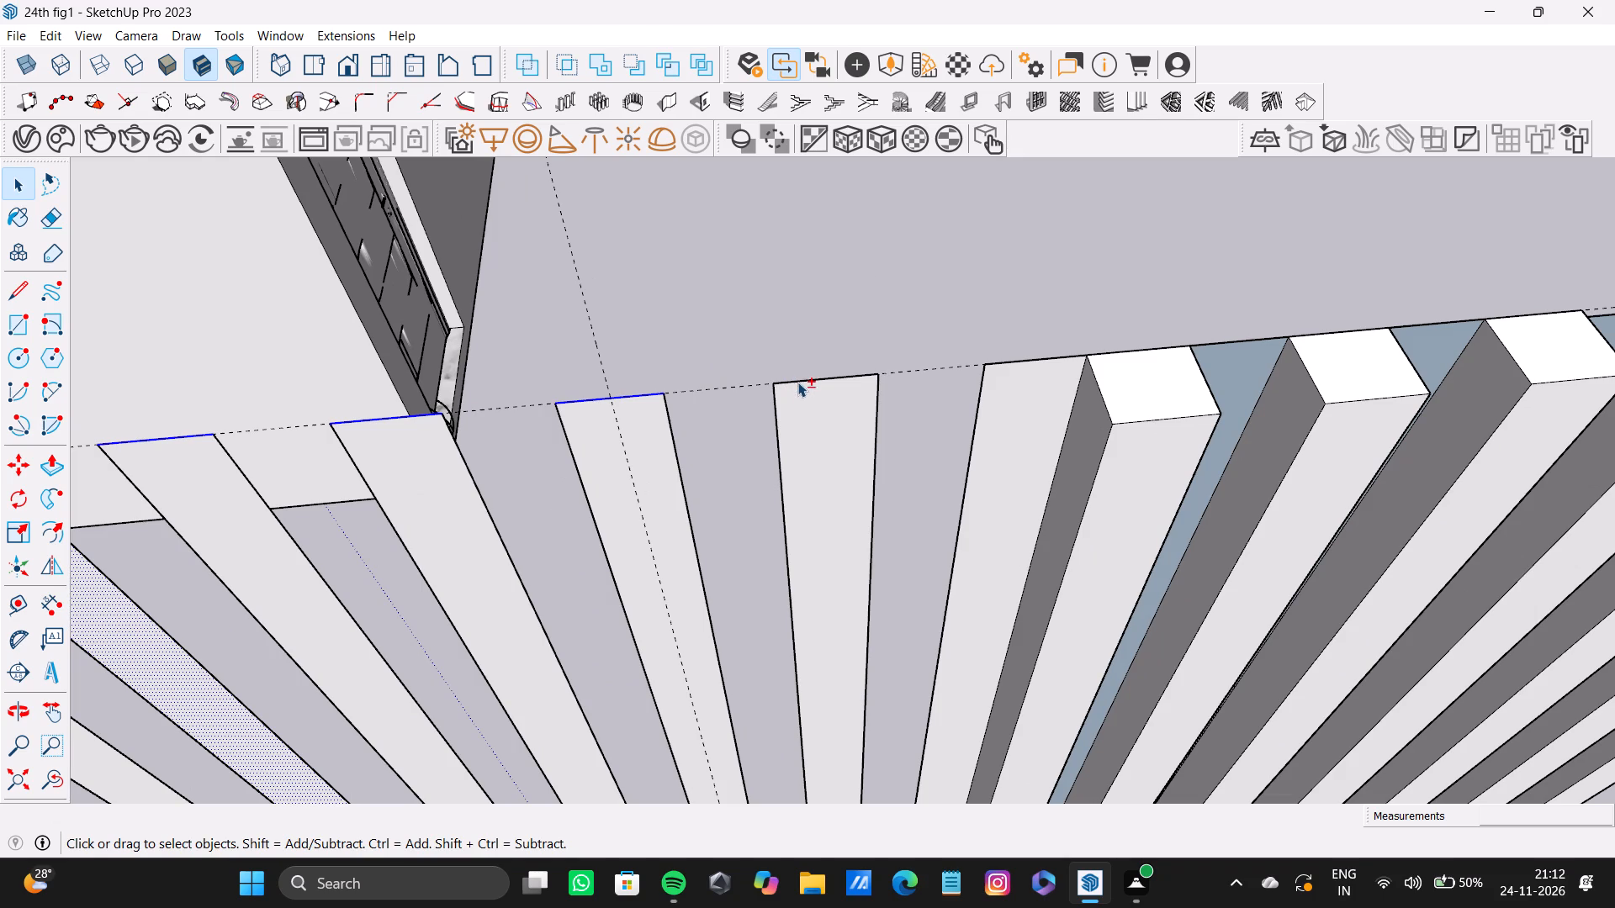
{"action": "left_click", "coordinate": [797, 382], "text": "shift"}
{"action": "left_click", "coordinate": [1028, 362], "text": "shift"}
Add the first two gap faces, all six top edges between the far raised strips and the end panel's top edge, and delete the whole selection.
{"action": "scroll", "coordinate": [930, 433], "scroll_direction": "down", "scroll_amount": 6, "text": "shift"}
{"action": "middle_click_drag", "start_coordinate": [990, 438], "coordinate": [844, 452], "text": "shift"}
{"action": "scroll", "coordinate": [851, 448], "scroll_direction": "up", "scroll_amount": 8, "text": "shift"}
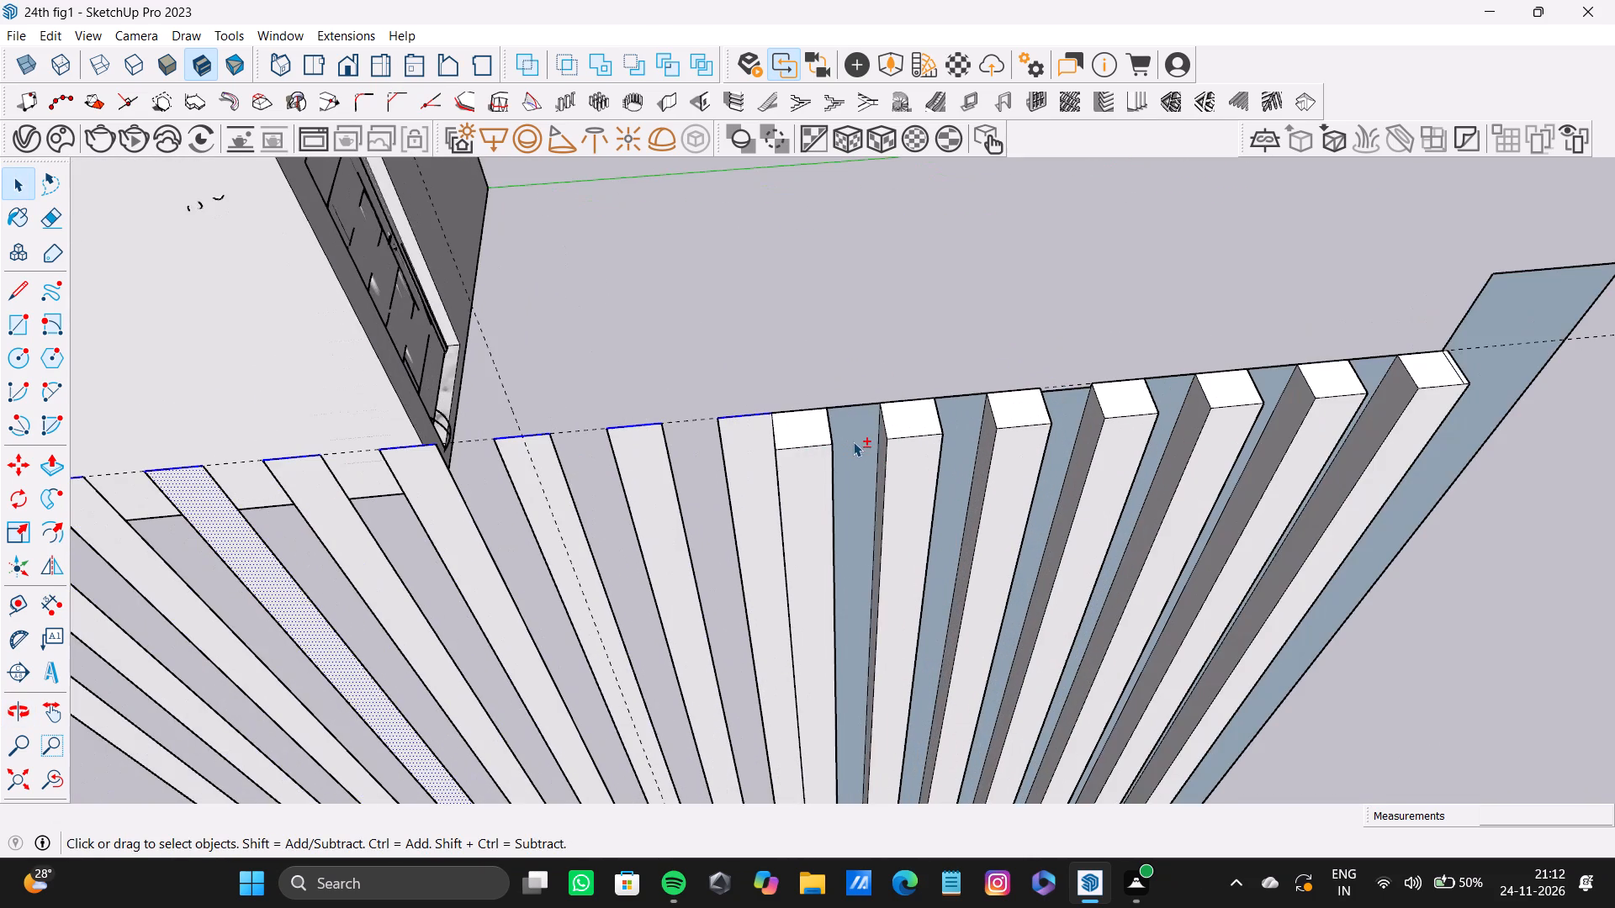
{"action": "left_click", "coordinate": [848, 438], "text": "shift"}
{"action": "left_click", "coordinate": [967, 415], "text": "shift"}
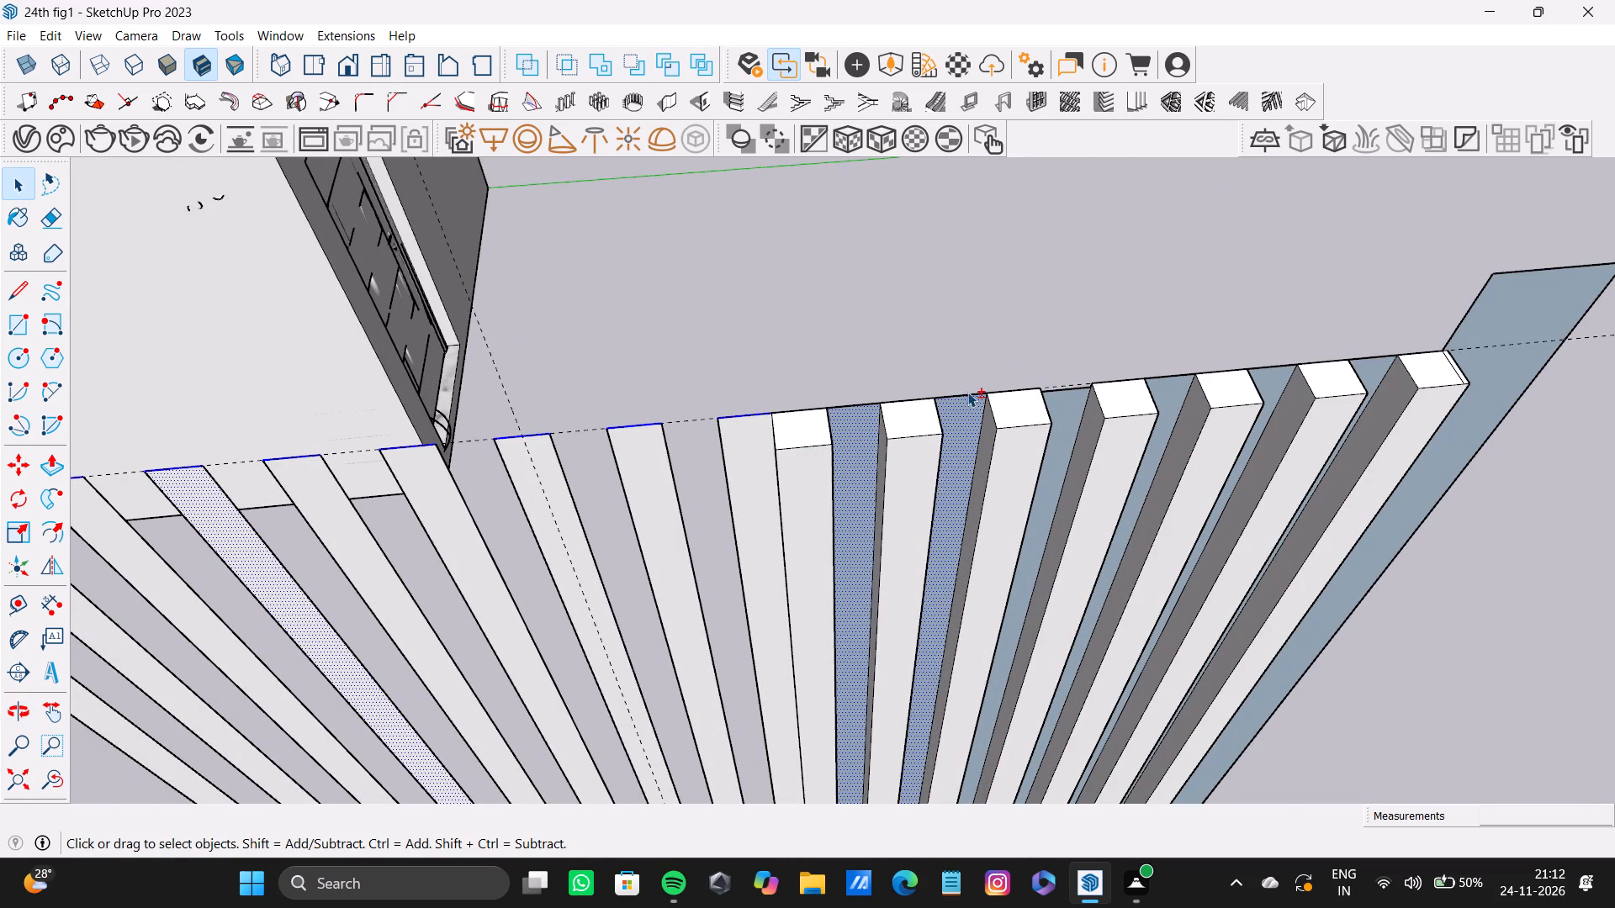
{"action": "left_click", "coordinate": [966, 391], "text": "shift"}
{"action": "left_click", "coordinate": [868, 406], "text": "shift"}
{"action": "left_click", "coordinate": [974, 393], "text": "shift"}
{"action": "left_click", "coordinate": [1067, 390], "text": "shift"}
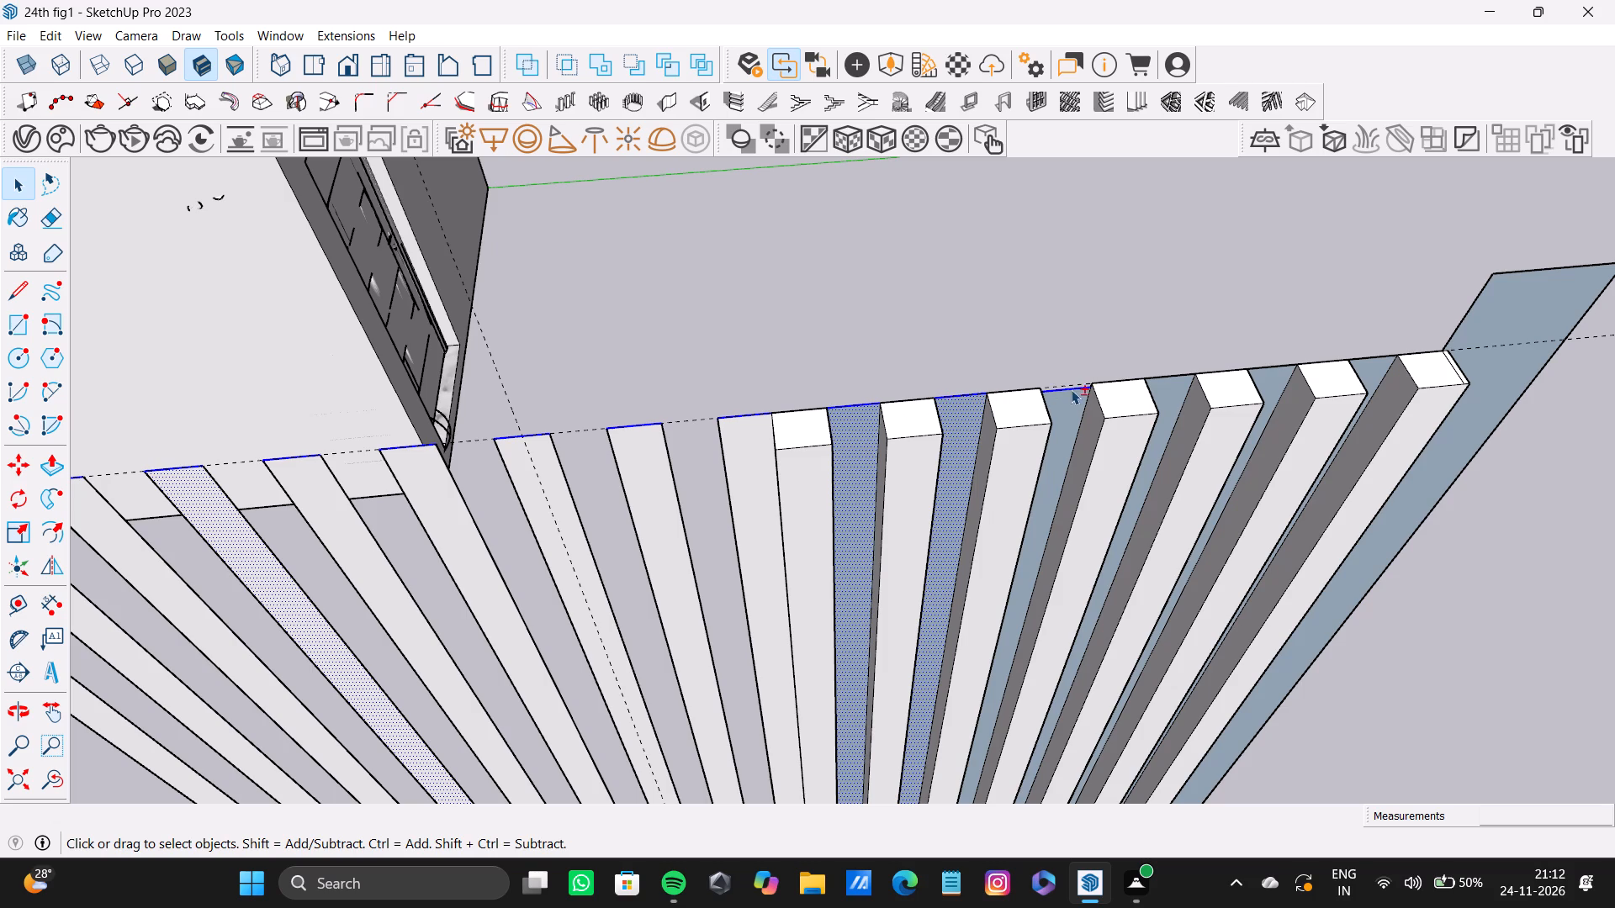
{"action": "left_click", "coordinate": [1167, 380], "text": "shift"}
{"action": "left_click", "coordinate": [1259, 364], "text": "shift"}
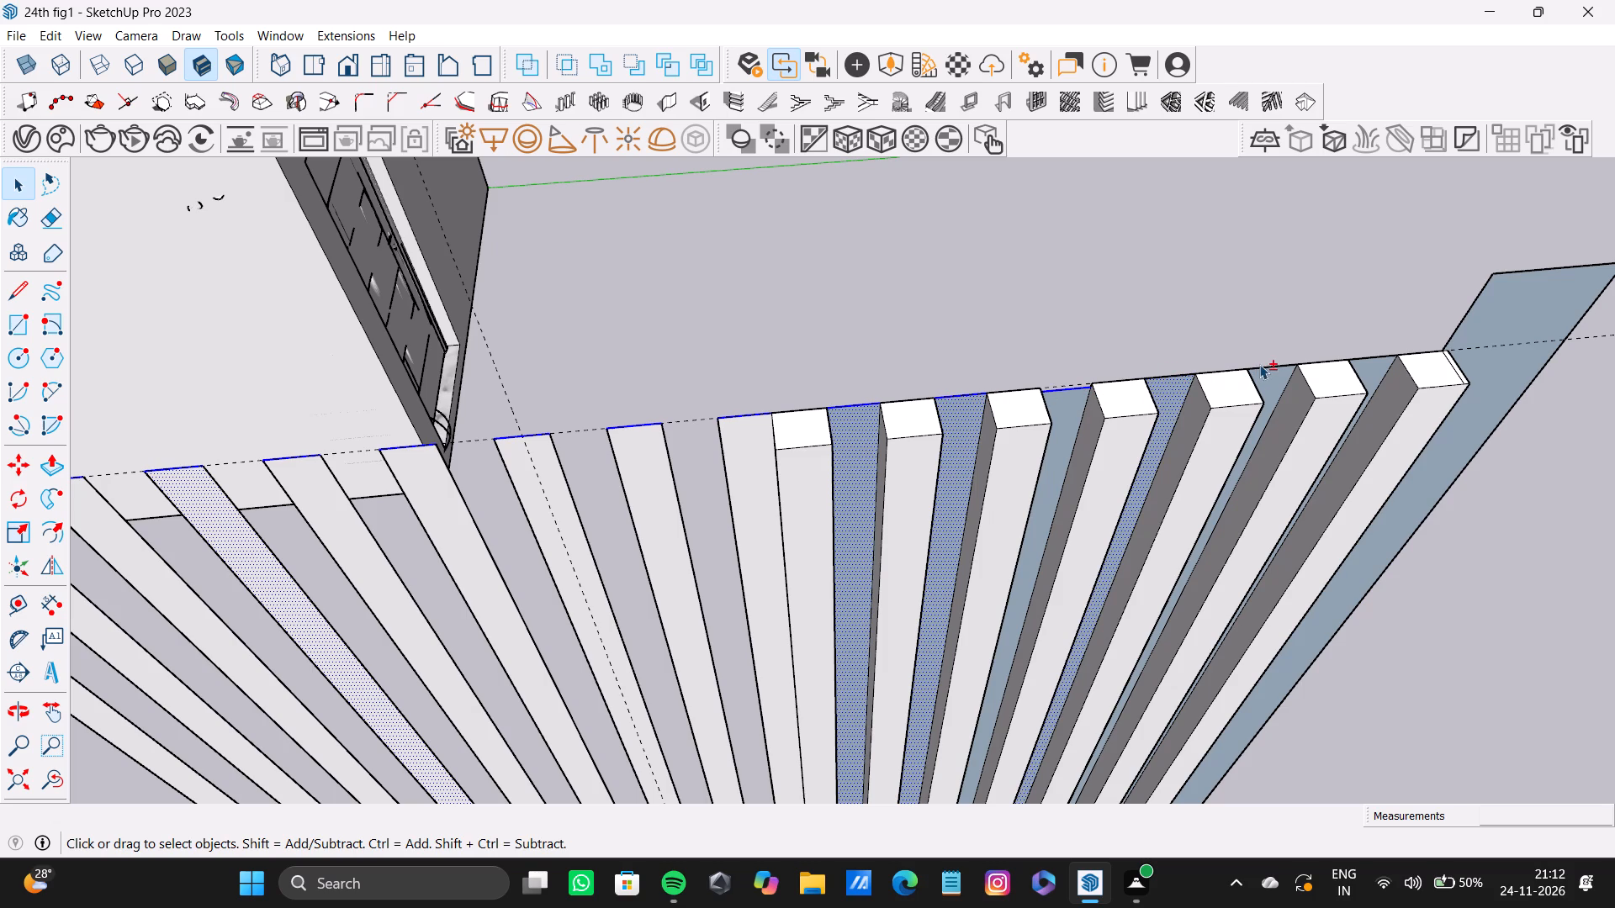
{"action": "left_click", "coordinate": [1173, 380], "text": "shift"}
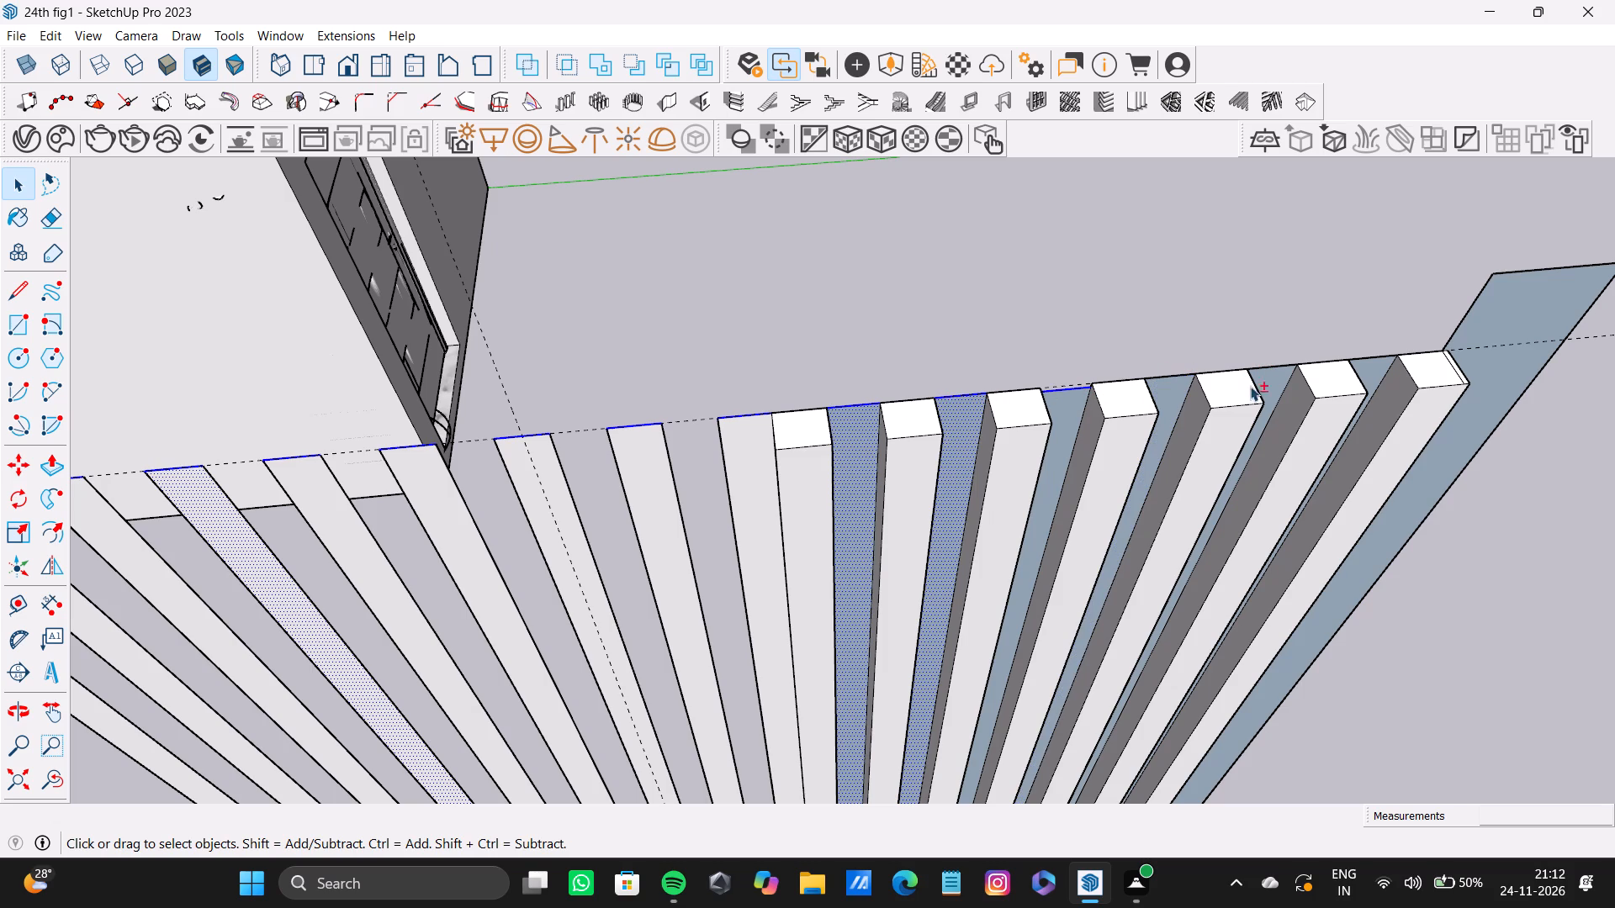
{"action": "left_click", "coordinate": [1363, 361], "text": "shift"}
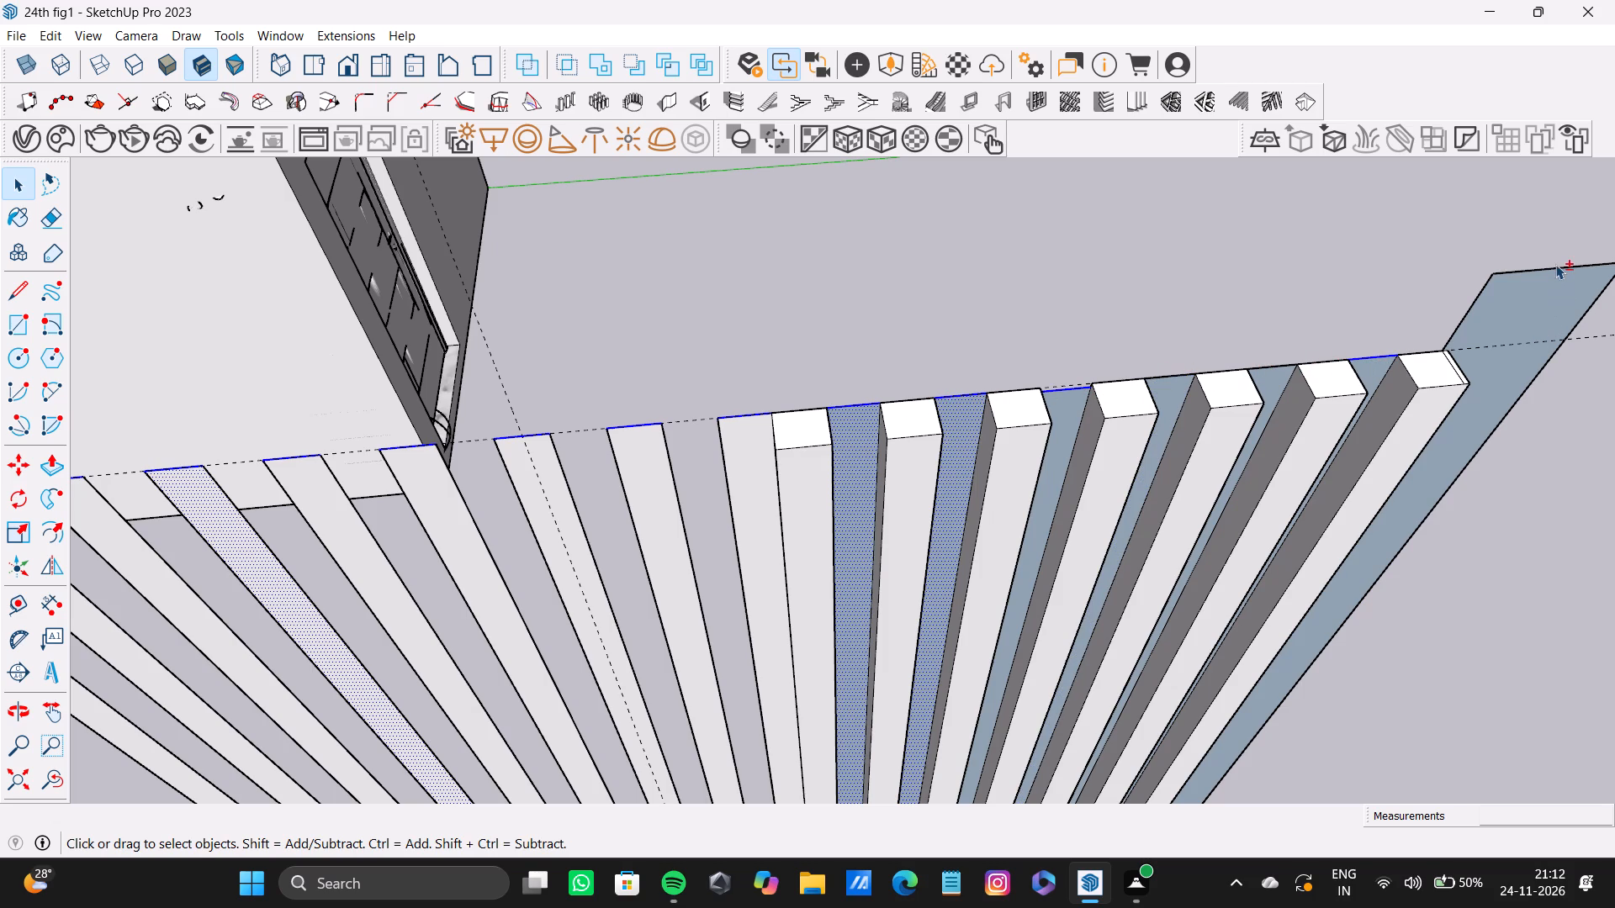
{"action": "left_click", "coordinate": [1557, 268], "text": "shift"}
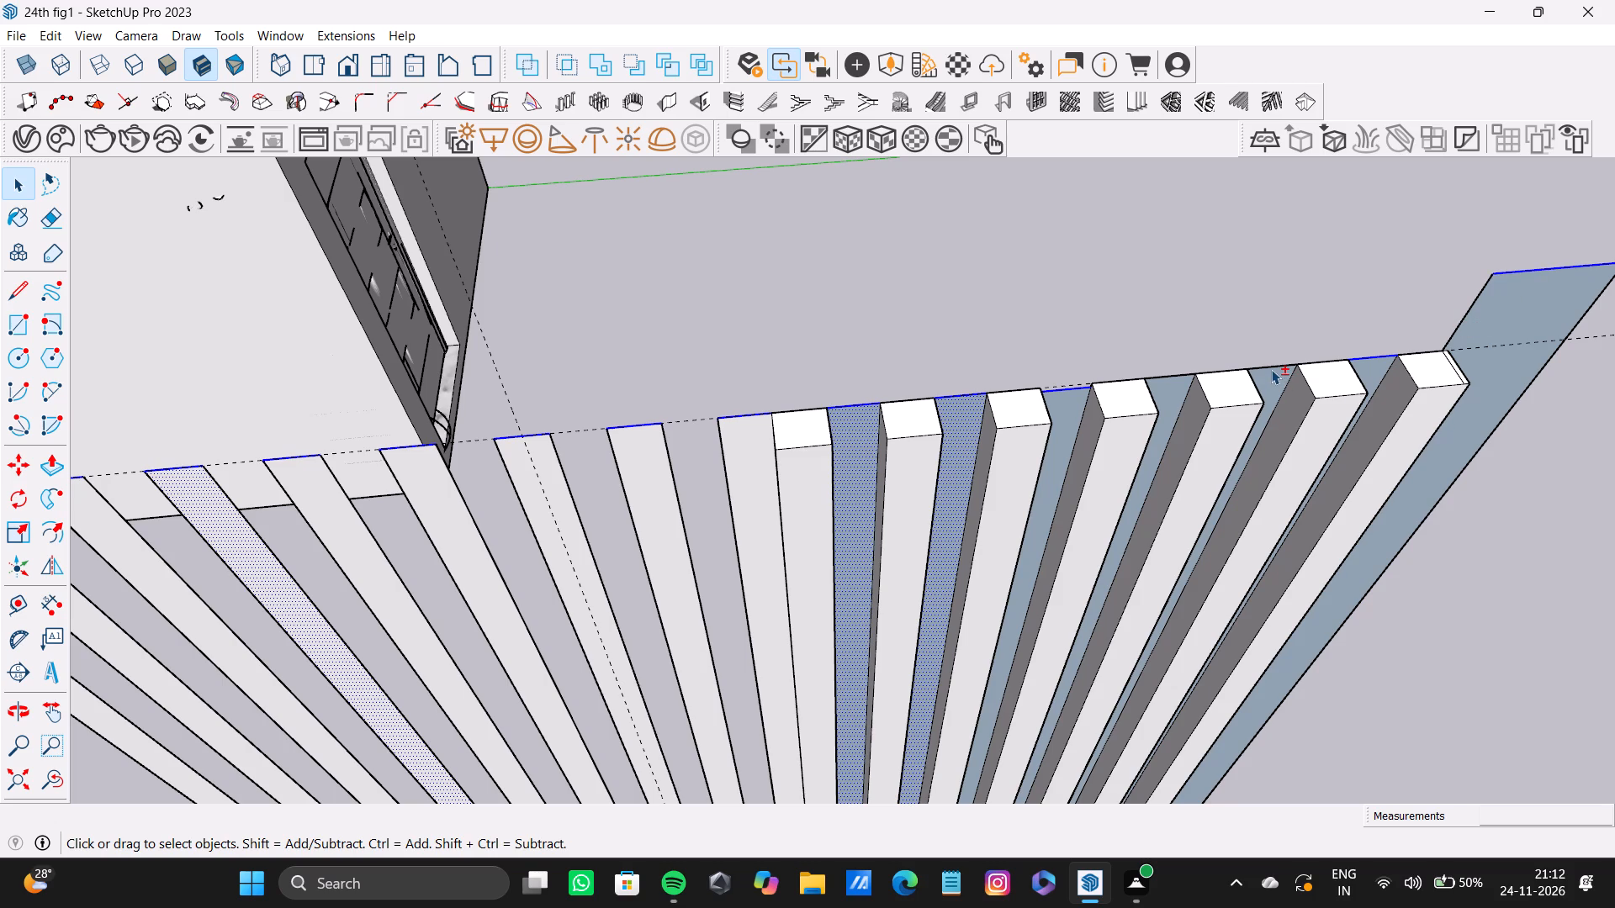
{"action": "left_click", "coordinate": [1271, 366], "text": "shift"}
{"action": "left_click", "coordinate": [1170, 377], "text": "shift"}
{"action": "key", "text": "shift+Delete"}
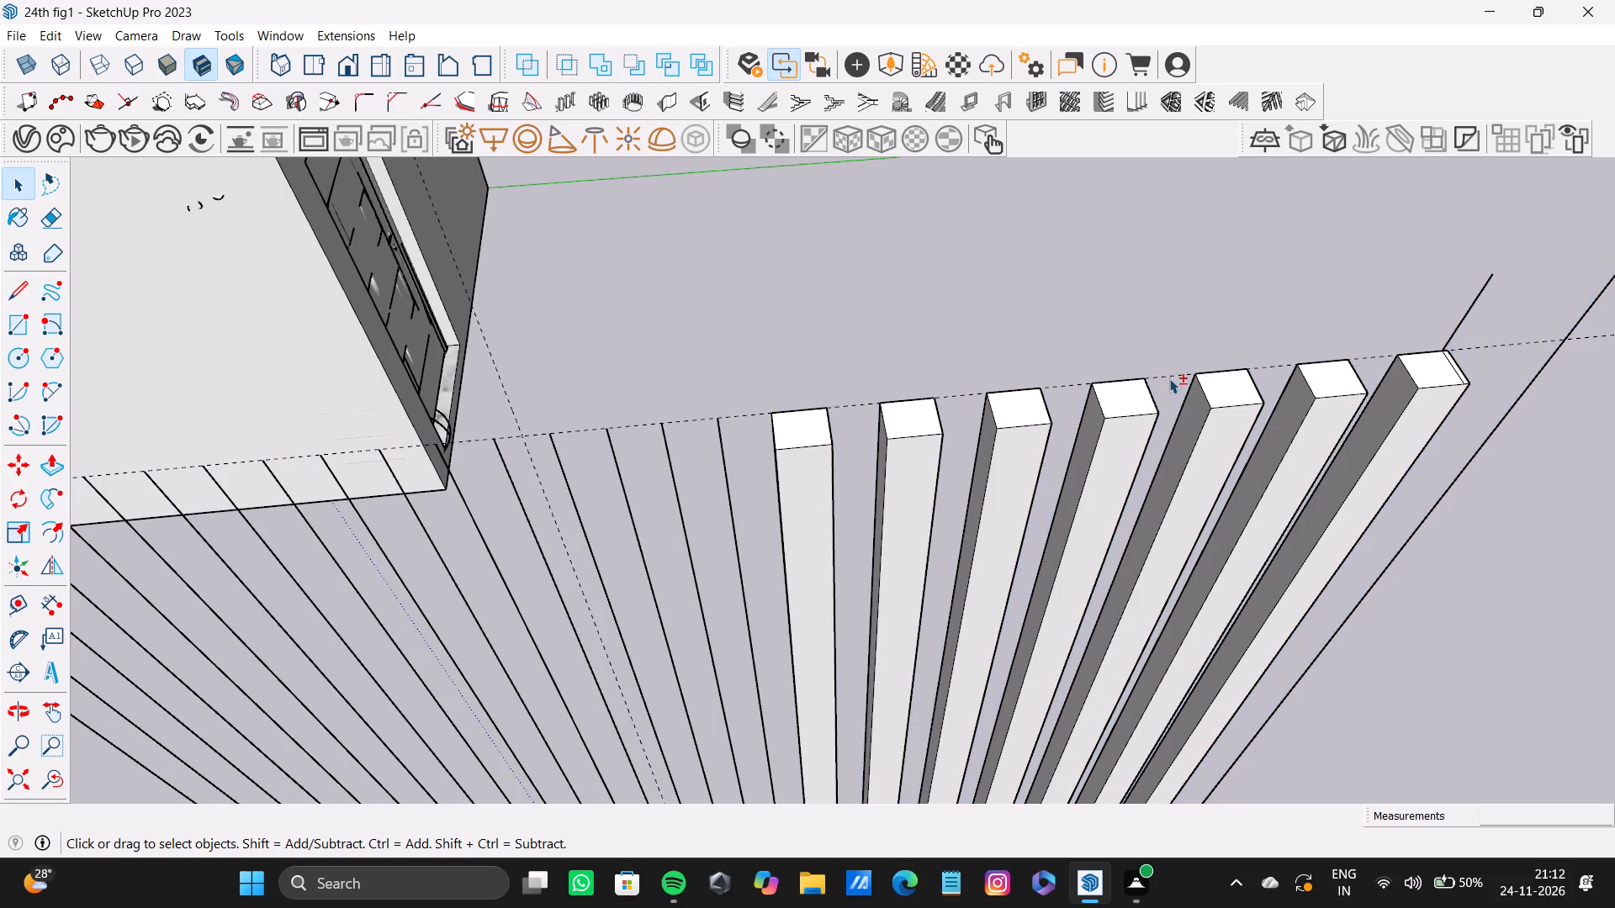
Select the top edges of the first five gaps between the near raised strips, starting at the wall's outer end.
{"action": "scroll", "coordinate": [638, 471], "scroll_direction": "down", "scroll_amount": 8, "text": "shift"}
{"action": "scroll", "coordinate": [545, 500], "scroll_direction": "down", "scroll_amount": 9}
{"action": "middle_click_drag", "start_coordinate": [535, 533], "coordinate": [583, 518], "text": "shift"}
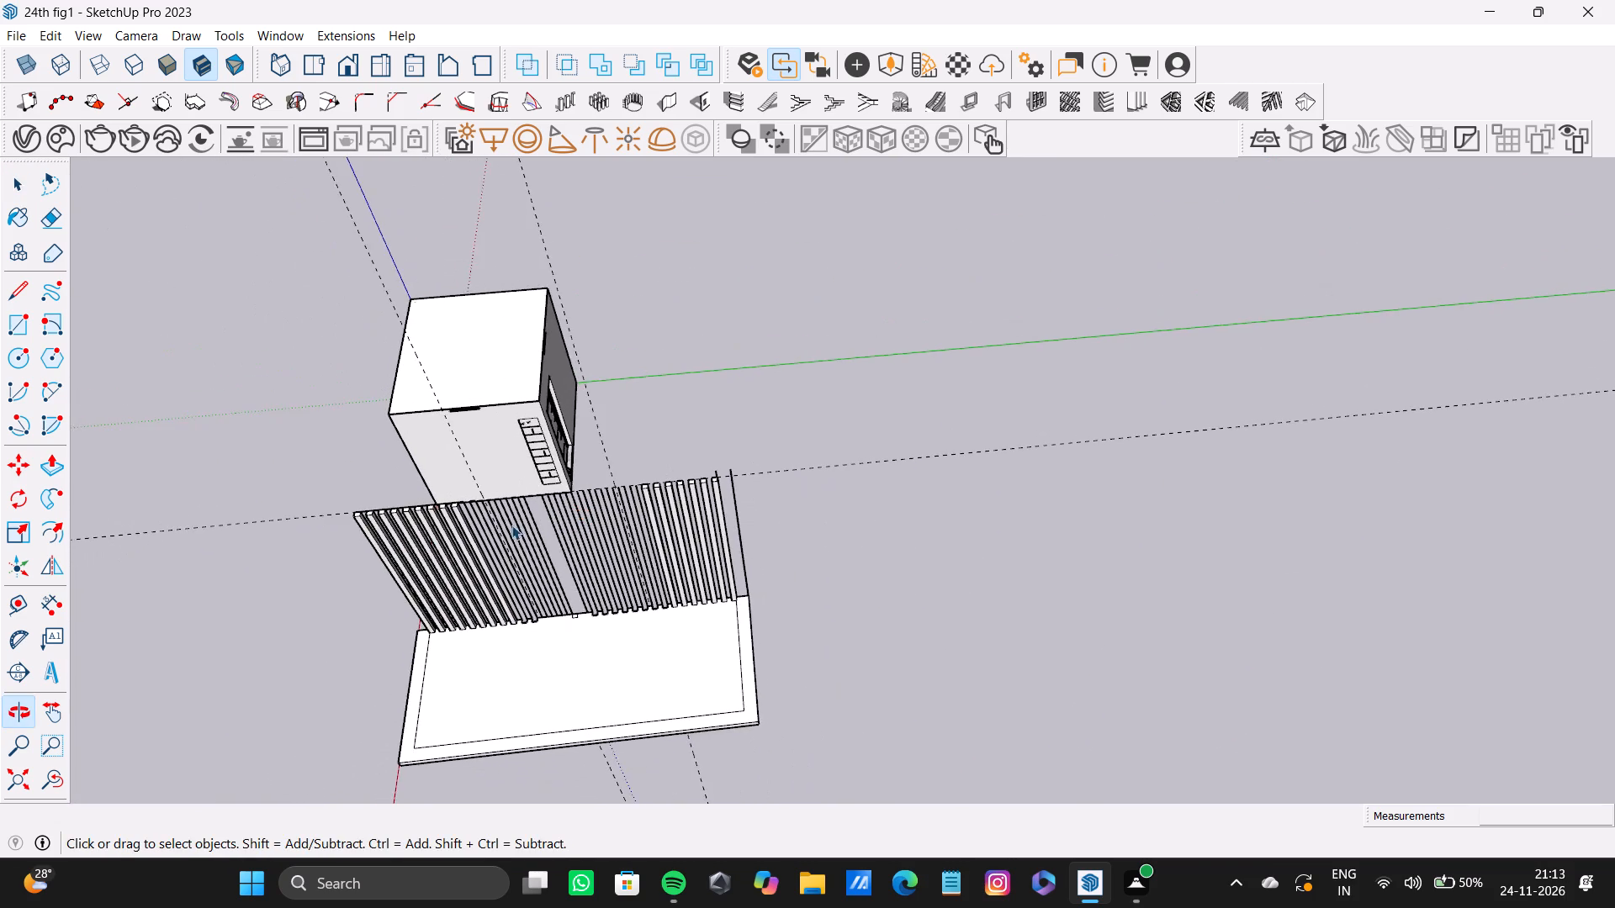
{"action": "scroll", "coordinate": [492, 532], "scroll_direction": "up", "scroll_amount": 20}
{"action": "scroll", "coordinate": [492, 532], "scroll_direction": "up", "scroll_amount": 4}
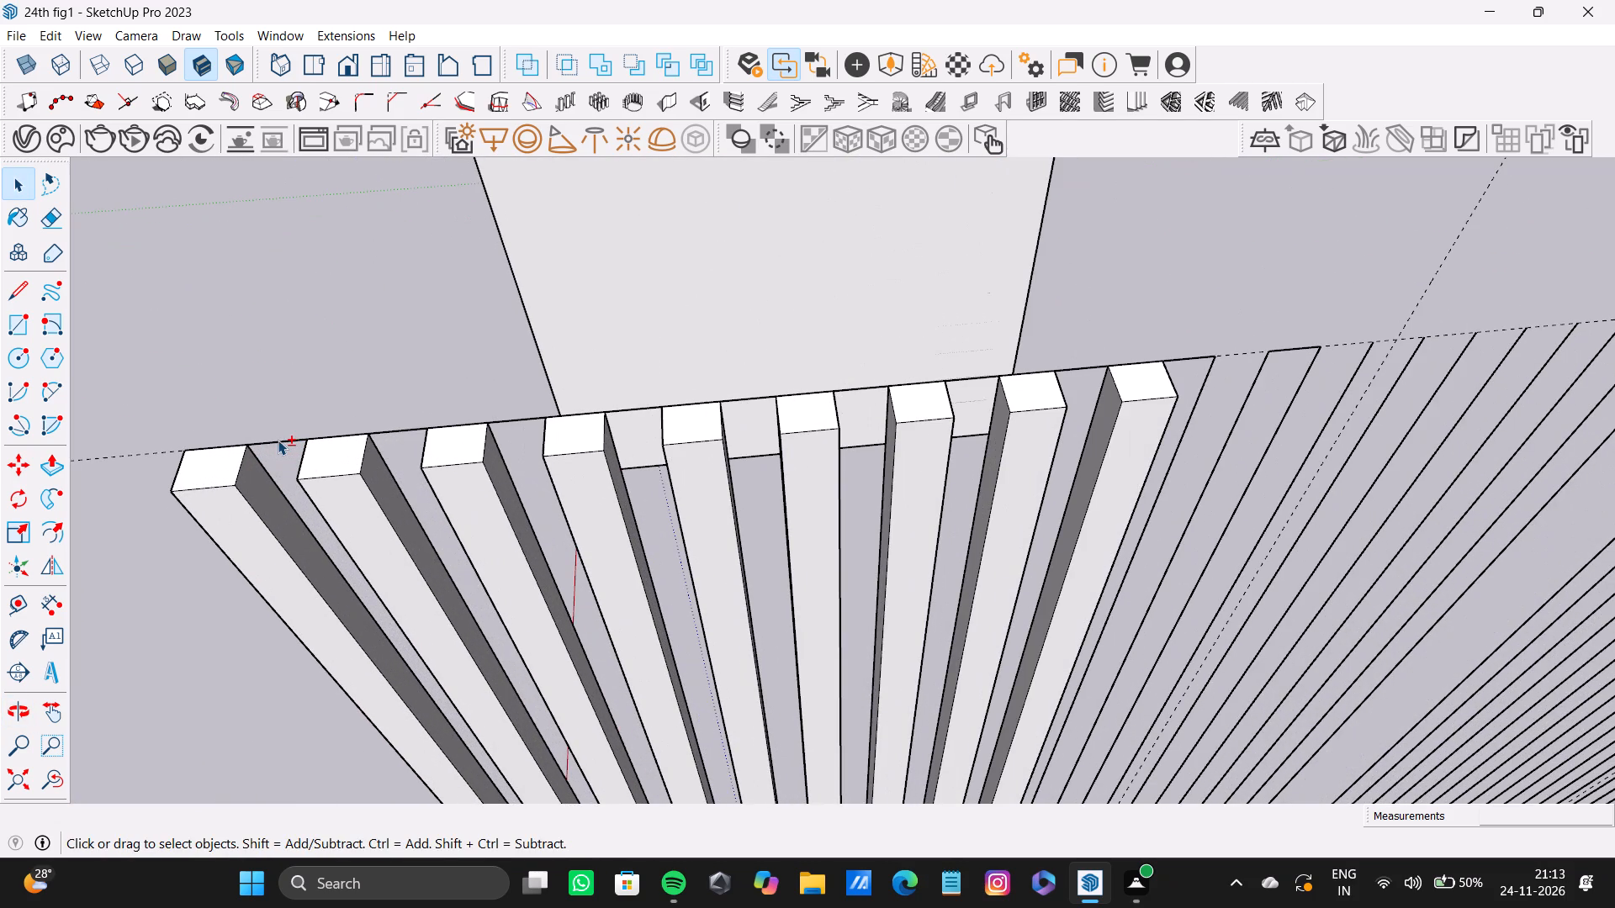
{"action": "left_click", "coordinate": [278, 440], "text": "shift"}
{"action": "left_click", "coordinate": [397, 434], "text": "shift"}
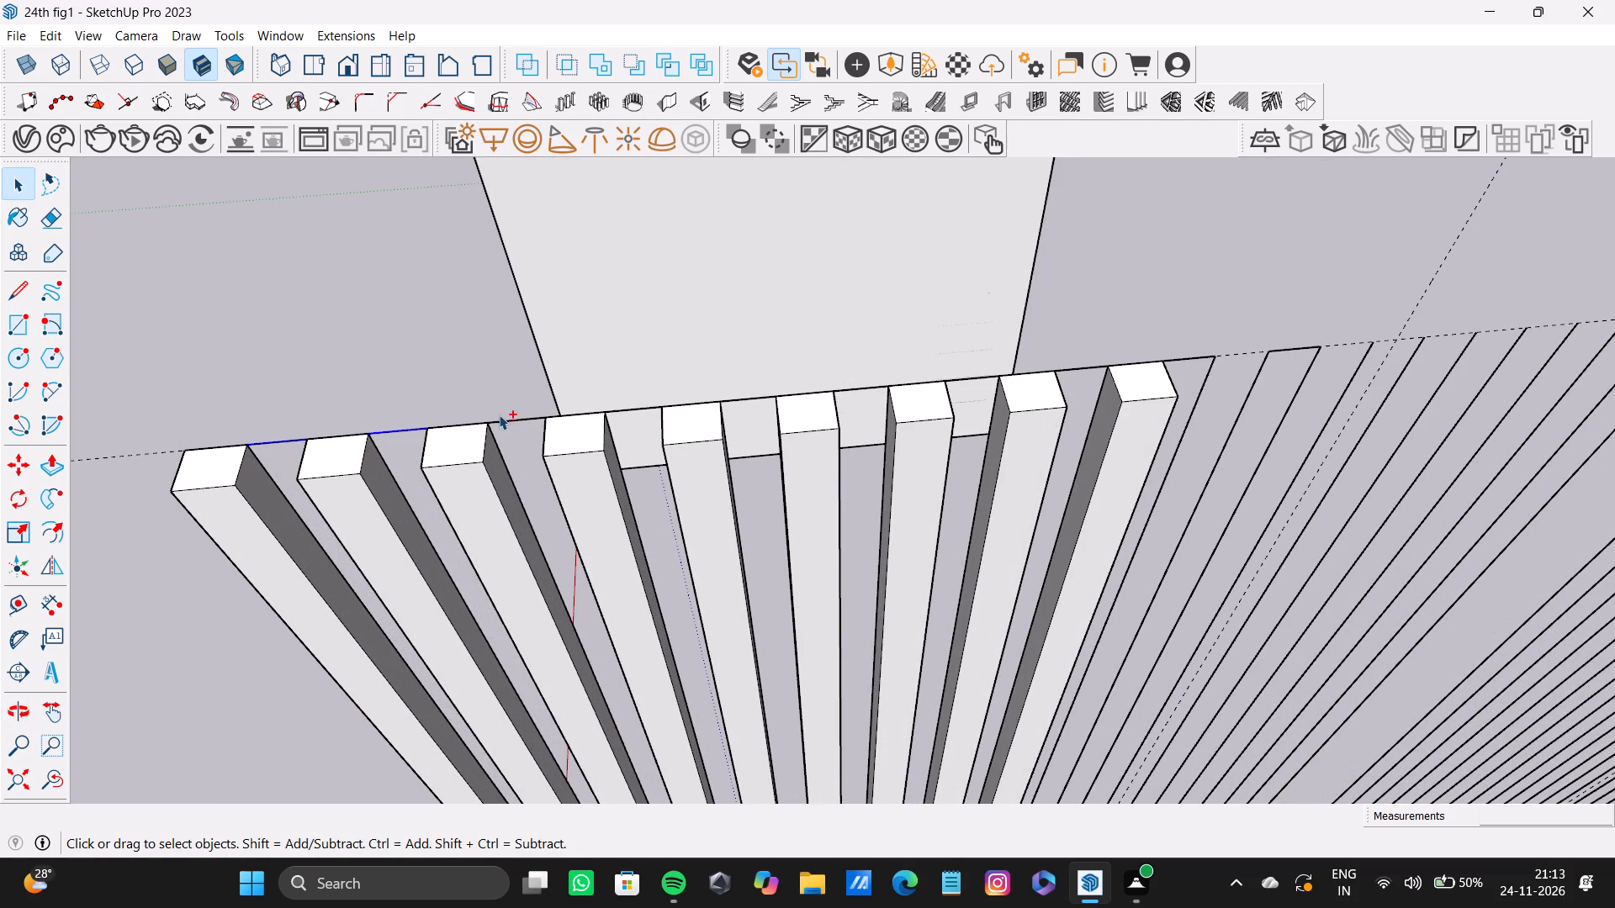
{"action": "left_click", "coordinate": [516, 418], "text": "shift"}
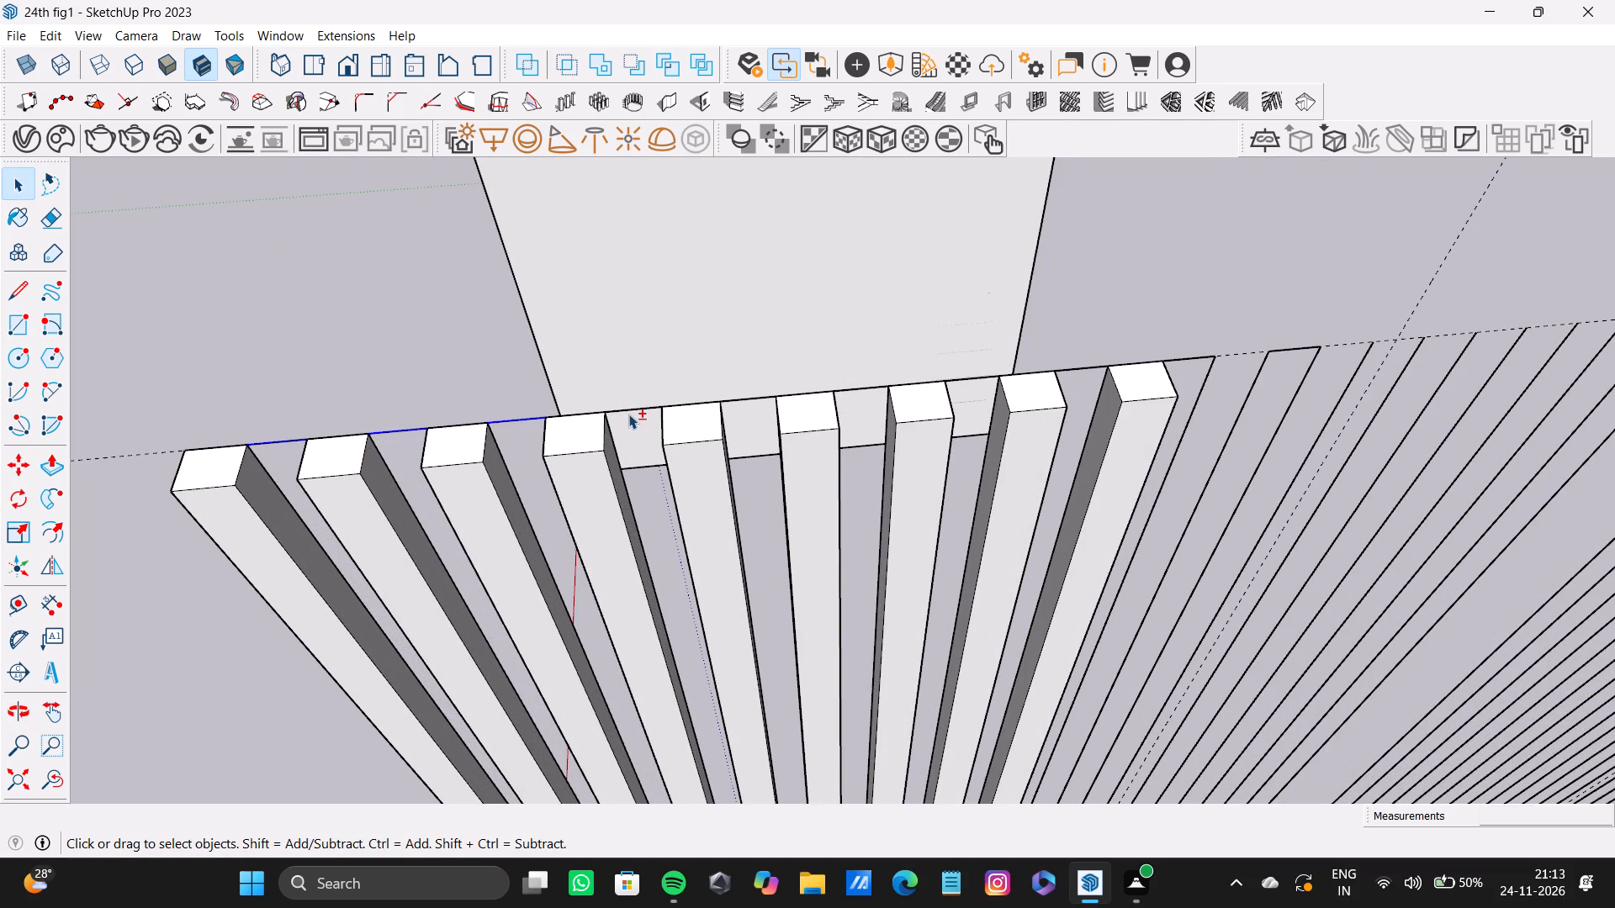
{"action": "left_click", "coordinate": [633, 405], "text": "shift"}
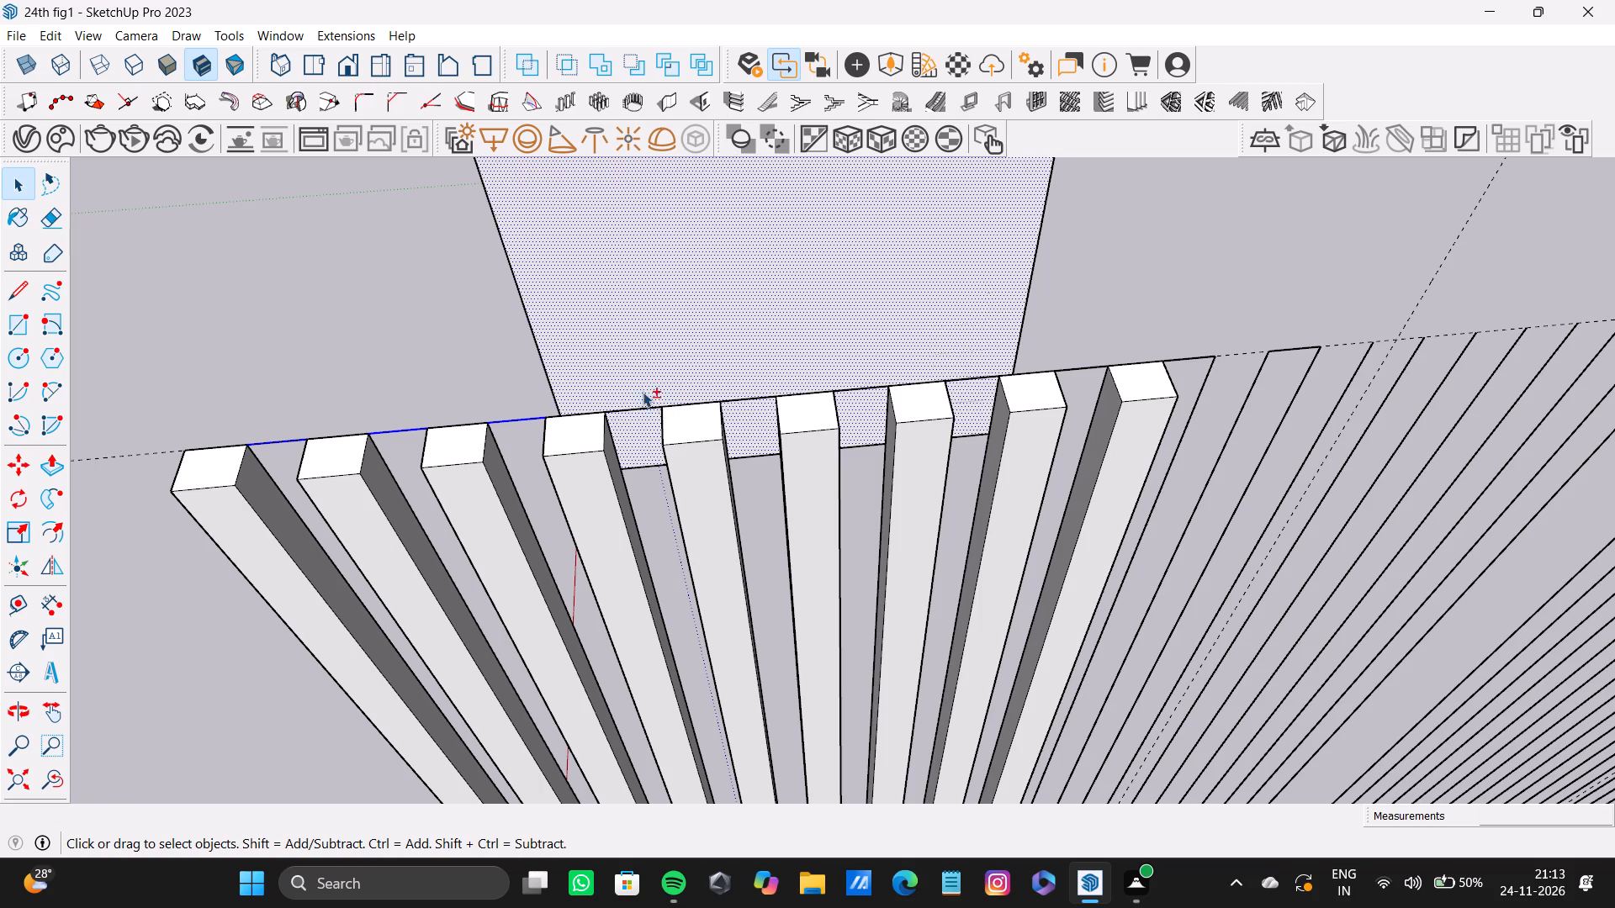
{"action": "left_click", "coordinate": [643, 388], "text": "shift"}
{"action": "left_click", "coordinate": [632, 407], "text": "shift"}
{"action": "left_click", "coordinate": [741, 395], "text": "shift"}
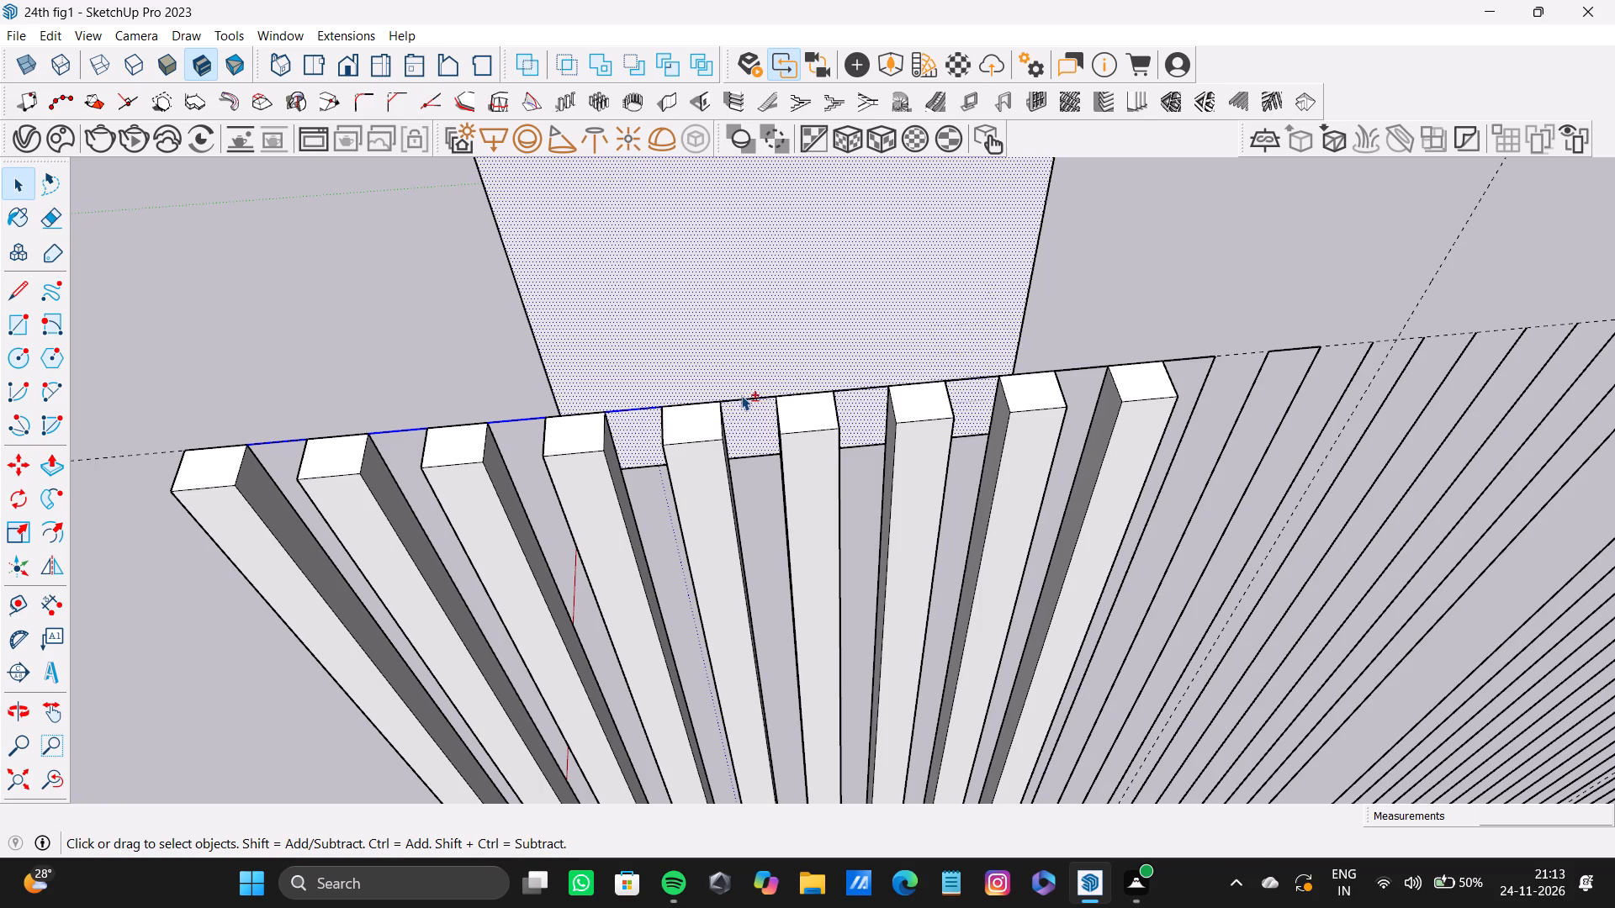
{"action": "left_click", "coordinate": [741, 388], "text": "shift"}
{"action": "left_click", "coordinate": [744, 399], "text": "shift"}
Add the near group's last three gap top edges and the two leftover top edges just past its last raised strip to the selection.
{"action": "middle_click_drag", "start_coordinate": [751, 405], "coordinate": [712, 474], "text": "shift"}
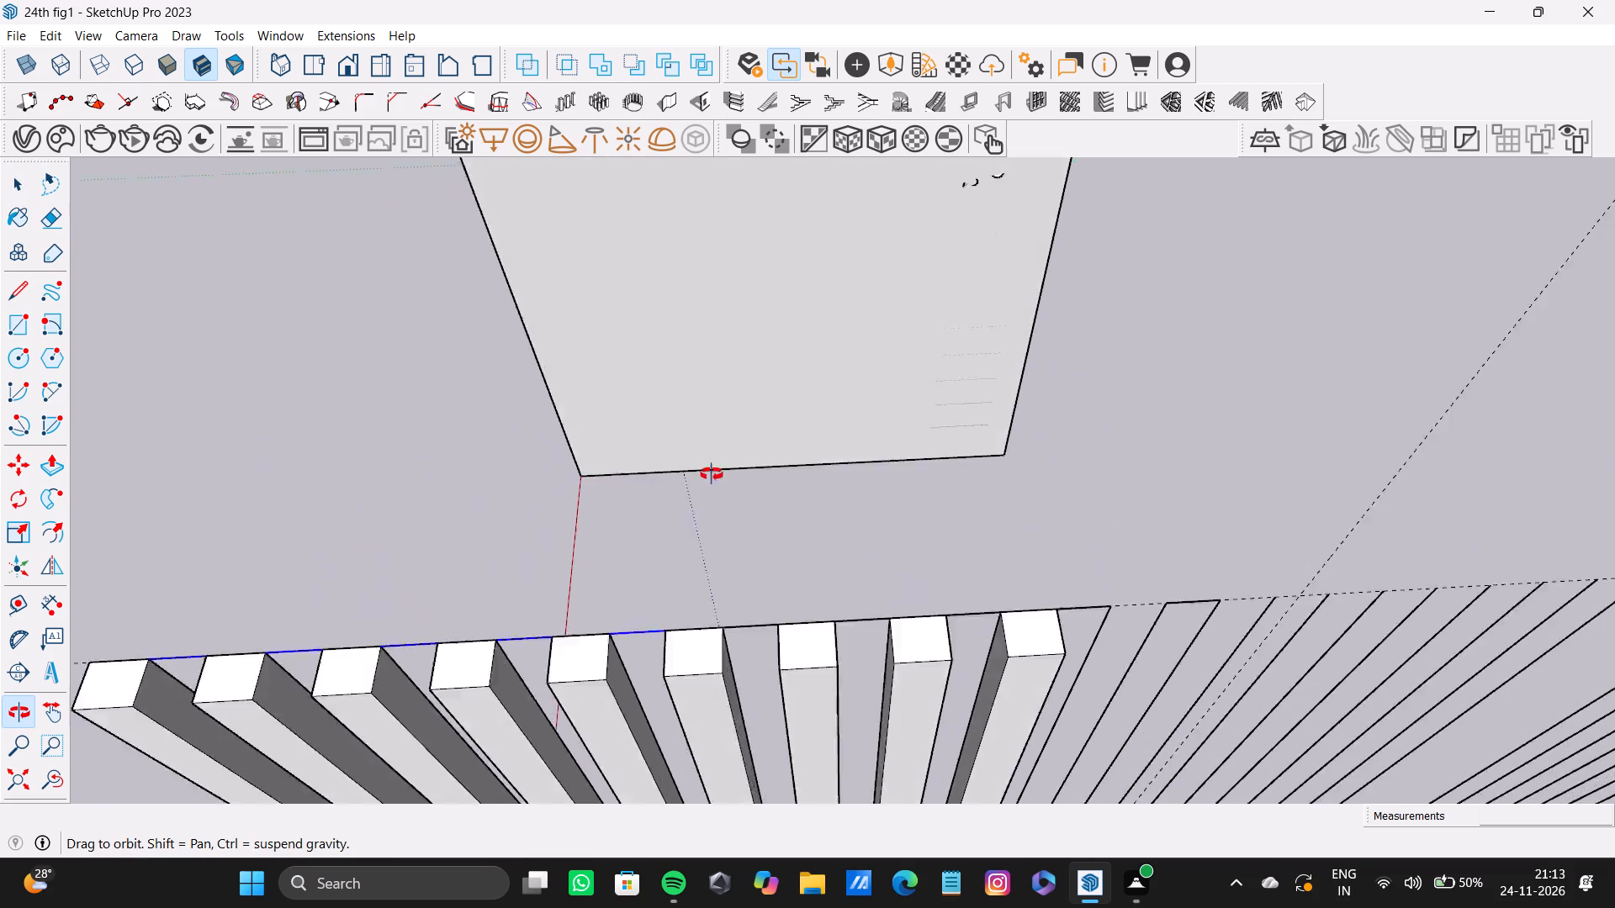
{"action": "middle_click_drag", "start_coordinate": [712, 474], "coordinate": [696, 413], "text": "shift"}
{"action": "left_click", "coordinate": [680, 529], "text": "shift"}
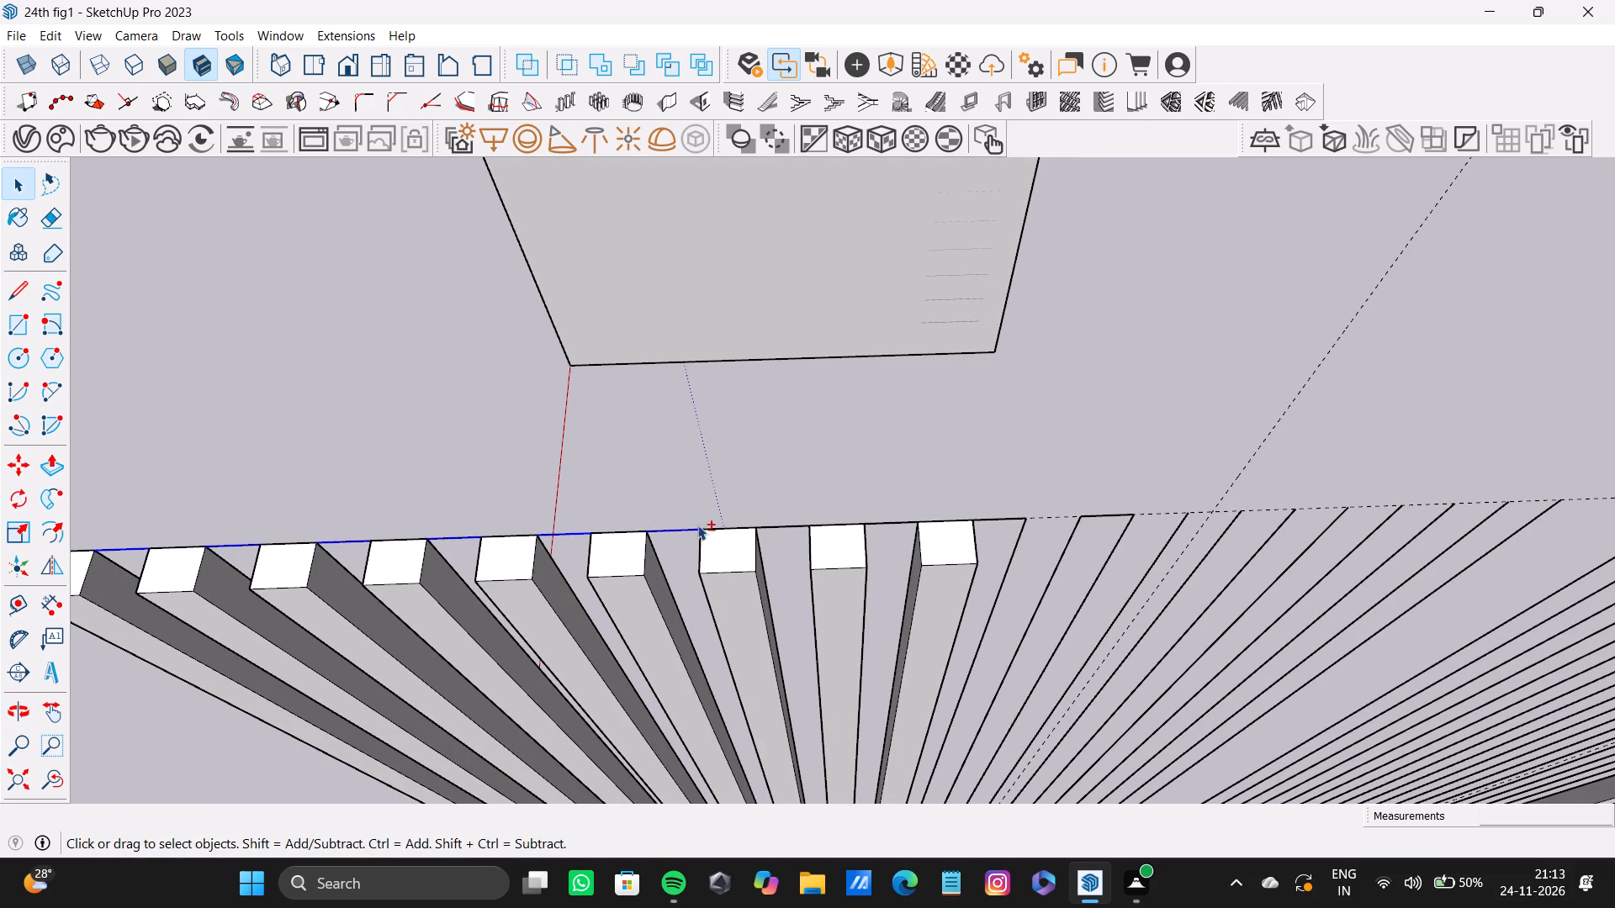
{"action": "left_click", "coordinate": [789, 526], "text": "shift"}
{"action": "left_click", "coordinate": [876, 520], "text": "shift"}
{"action": "left_click", "coordinate": [1000, 520], "text": "shift"}
{"action": "left_click", "coordinate": [891, 525], "text": "shift"}
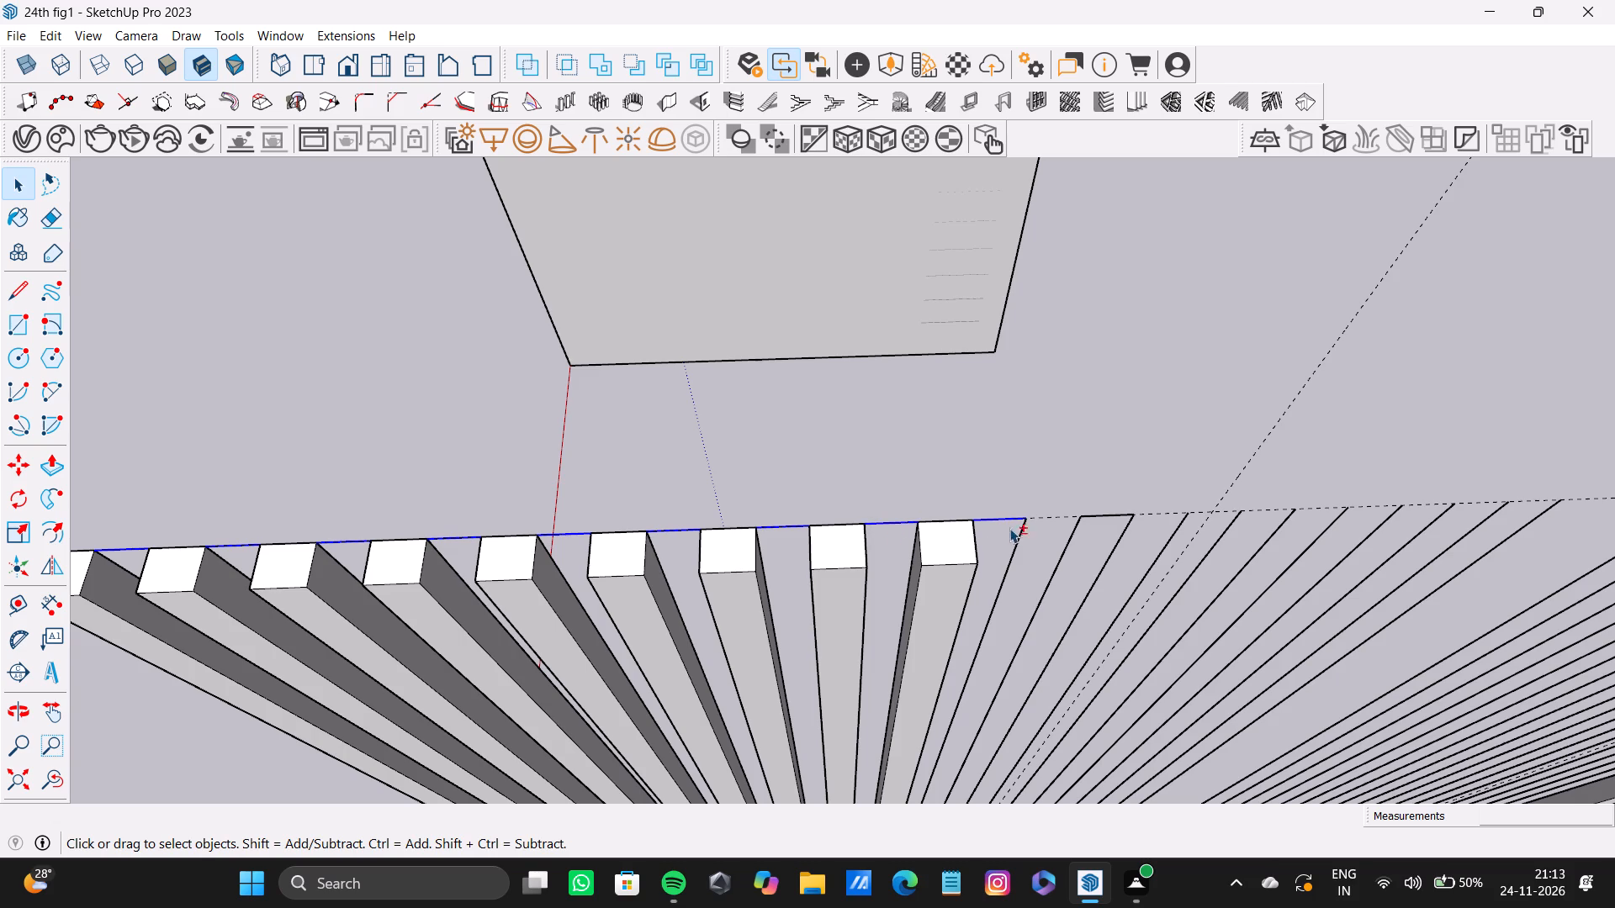
{"action": "left_click", "coordinate": [1104, 513], "text": "shift"}
Add the two loose edges beyond the last far raised strip and the leftover line across that strip's top to the selection.
{"action": "middle_click_drag", "start_coordinate": [856, 555], "coordinate": [630, 542], "text": "shift"}
{"action": "scroll", "coordinate": [1009, 529], "scroll_direction": "down", "scroll_amount": 13, "text": "shift"}
{"action": "middle_click_drag", "start_coordinate": [999, 515], "coordinate": [751, 524], "text": "shift"}
{"action": "scroll", "coordinate": [1391, 496], "scroll_direction": "up", "scroll_amount": 6, "text": "shift"}
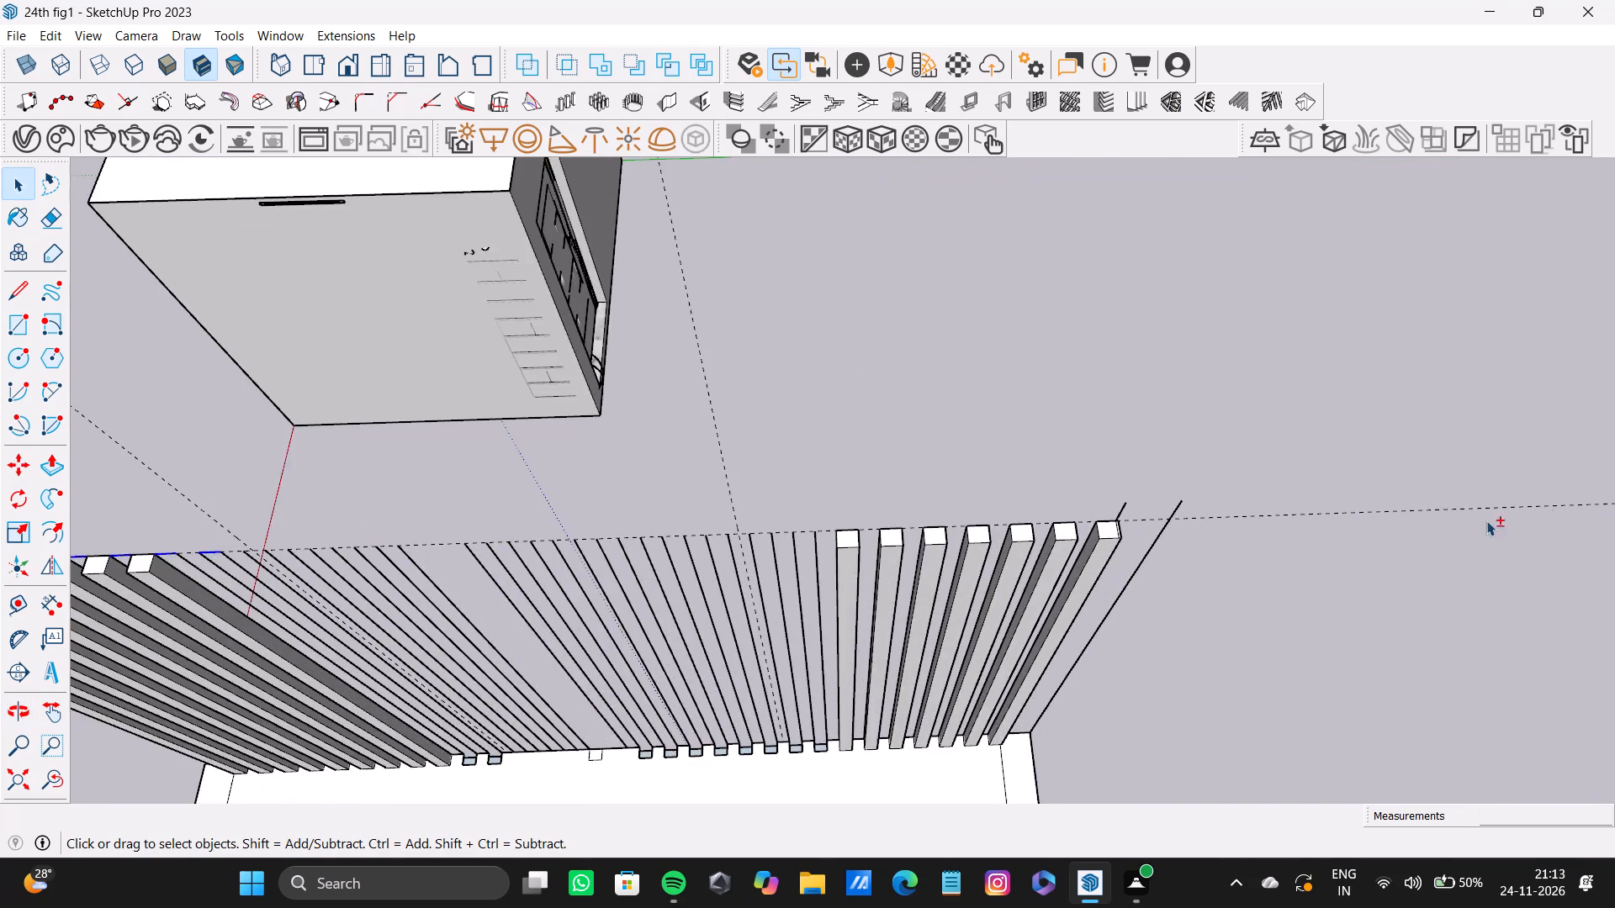
{"action": "scroll", "coordinate": [1182, 522], "scroll_direction": "up", "scroll_amount": 4, "text": "shift"}
{"action": "scroll", "coordinate": [1106, 520], "scroll_direction": "up", "scroll_amount": 5, "text": "shift"}
{"action": "scroll", "coordinate": [837, 567], "scroll_direction": "down", "scroll_amount": 4, "text": "shift"}
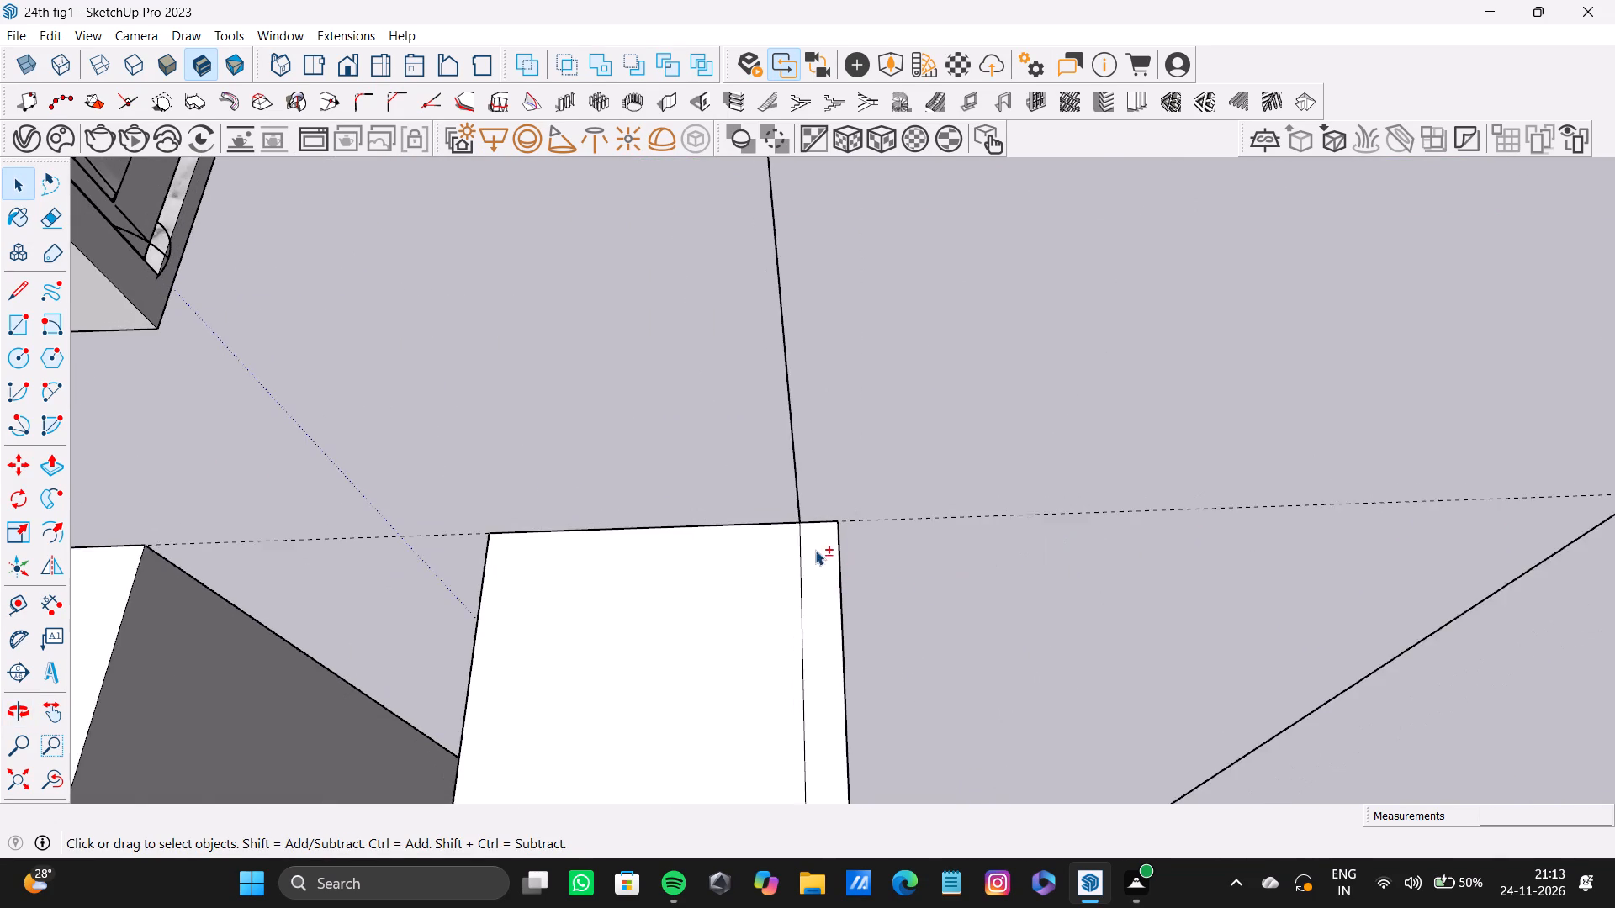
{"action": "scroll", "coordinate": [808, 547], "scroll_direction": "down", "scroll_amount": 2, "text": "shift"}
{"action": "left_click", "coordinate": [803, 509], "text": "shift"}
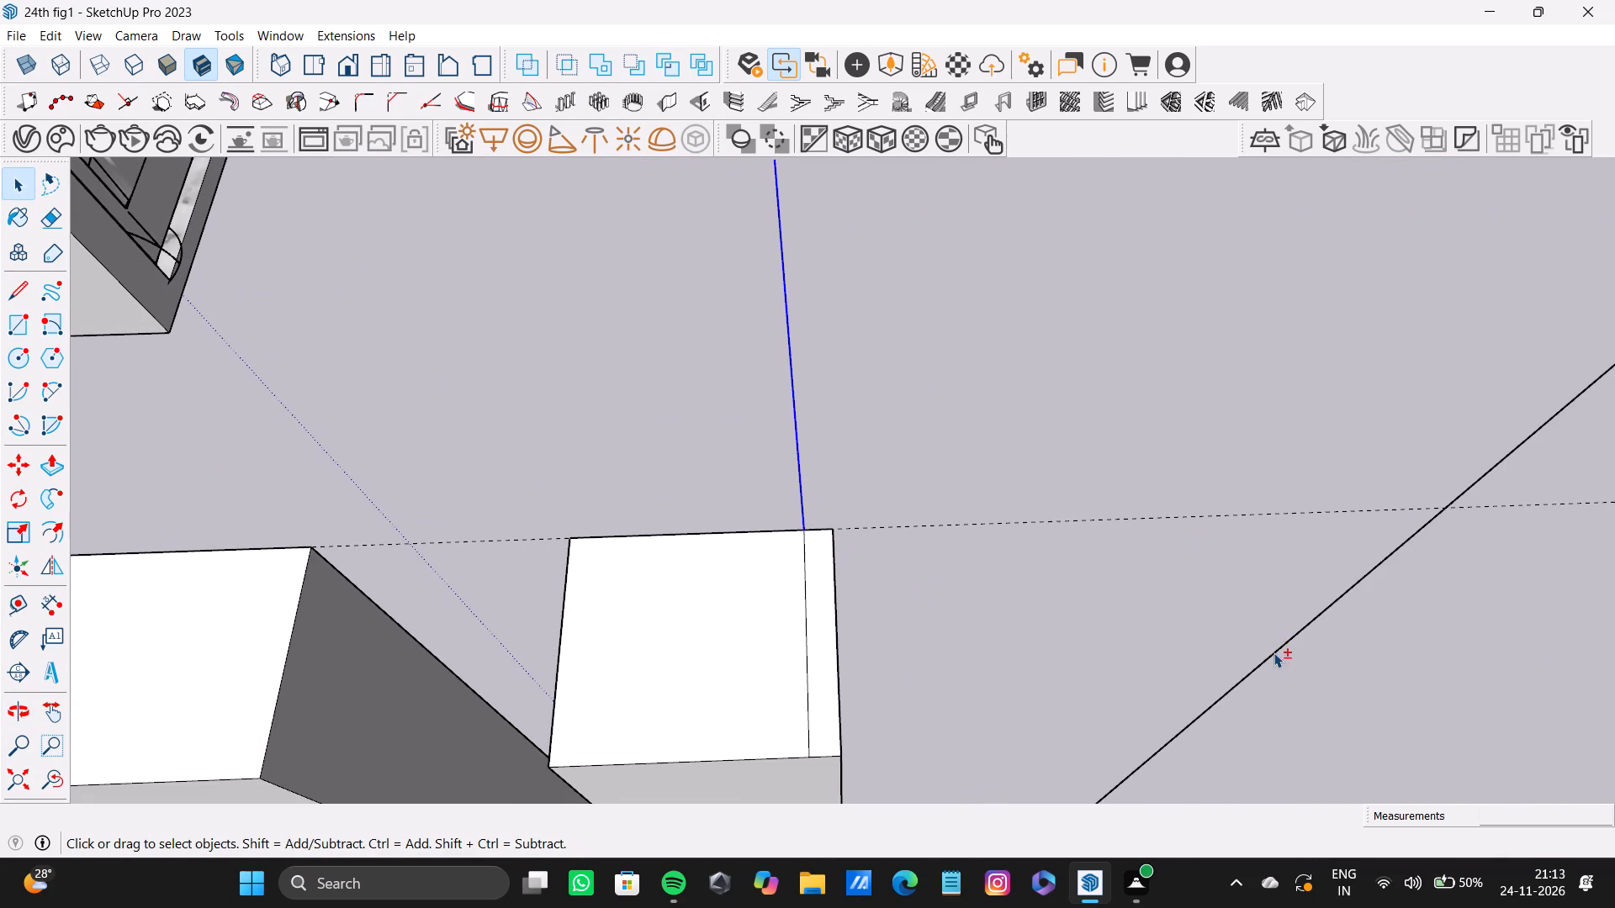
{"action": "left_click", "coordinate": [1273, 652], "text": "shift"}
{"action": "scroll", "coordinate": [1129, 620], "scroll_direction": "down", "scroll_amount": 13, "text": "shift"}
{"action": "middle_click_drag", "start_coordinate": [846, 583], "coordinate": [839, 526], "text": "shift"}
{"action": "scroll", "coordinate": [926, 549], "scroll_direction": "up", "scroll_amount": 4, "text": "shift"}
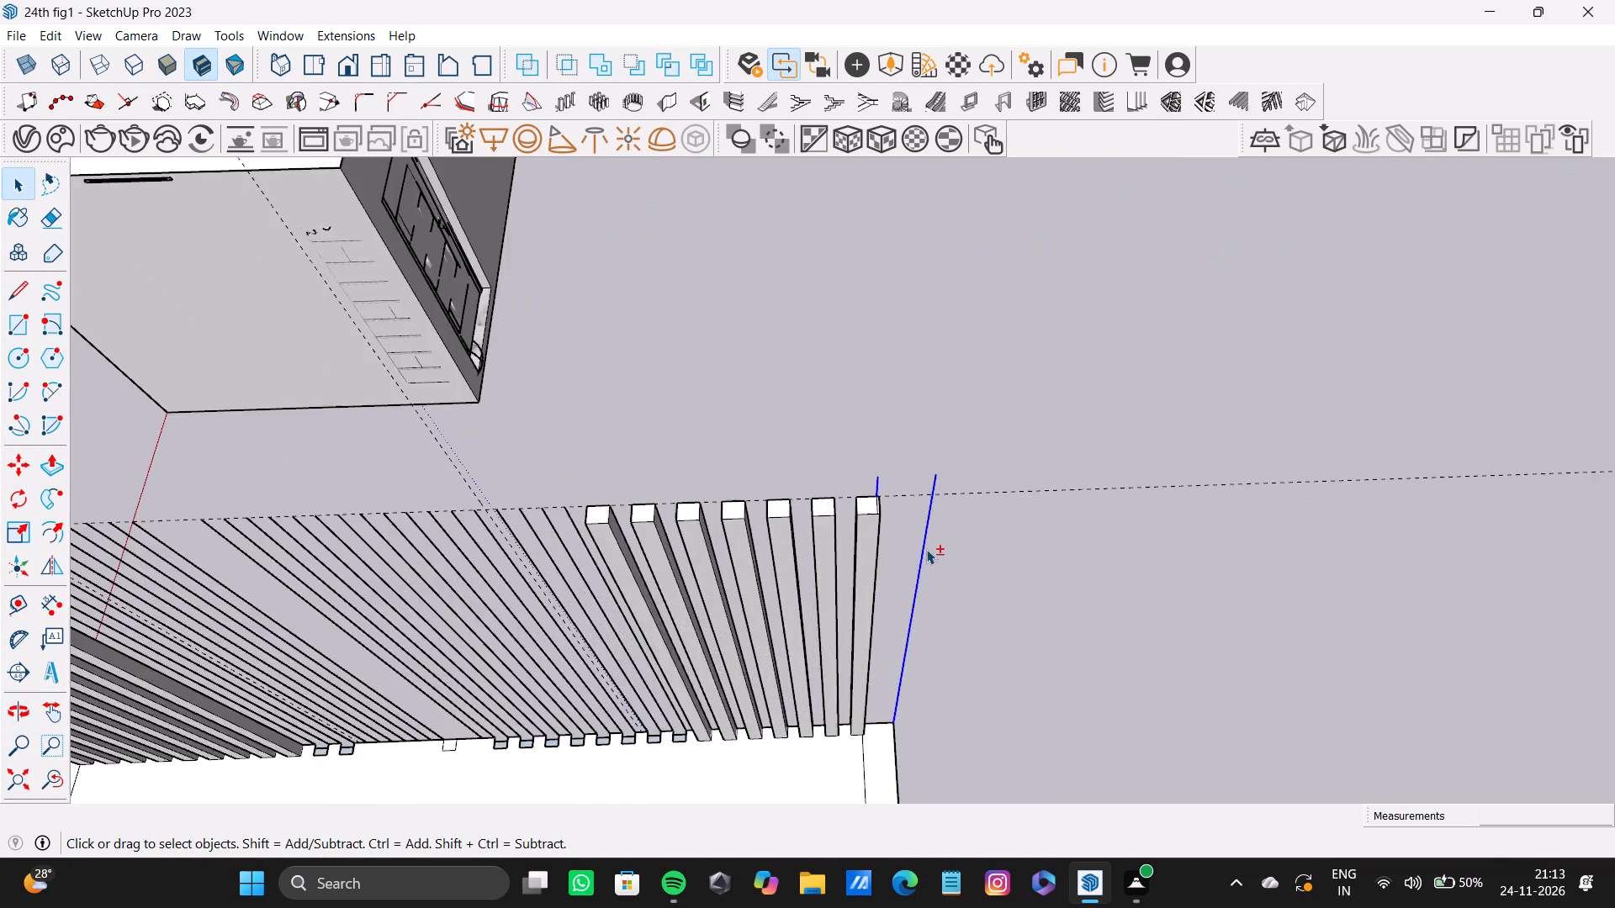
{"action": "scroll", "coordinate": [926, 549], "scroll_direction": "up", "scroll_amount": 9, "text": "shift"}
{"action": "scroll", "coordinate": [836, 461], "scroll_direction": "down", "scroll_amount": 4, "text": "shift"}
{"action": "middle_click_drag", "start_coordinate": [829, 462], "coordinate": [829, 510], "text": "shift"}
{"action": "scroll", "coordinate": [800, 476], "scroll_direction": "up", "scroll_amount": 1, "text": "shift"}
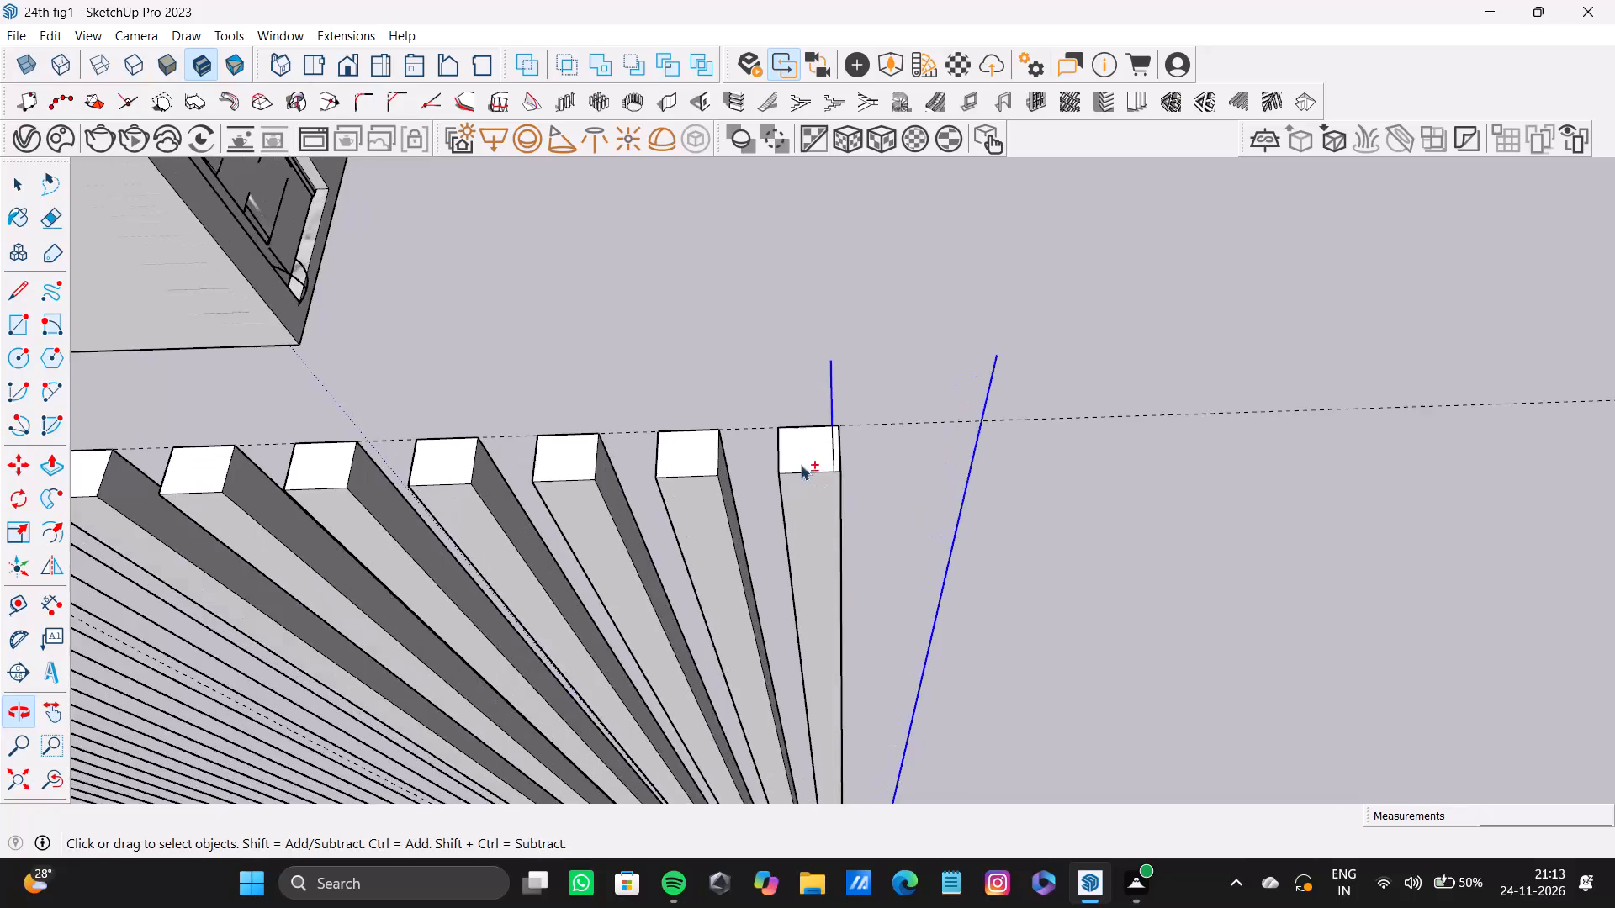
{"action": "scroll", "coordinate": [801, 465], "scroll_direction": "up", "scroll_amount": 4, "text": "shift"}
{"action": "left_click", "coordinate": [840, 434], "text": "shift"}
Add the four leftover full-height wall edges nearest the far raised strips to the selection.
{"action": "scroll", "coordinate": [799, 467], "scroll_direction": "down", "scroll_amount": 9, "text": "shift"}
{"action": "middle_click_drag", "start_coordinate": [797, 465], "coordinate": [1116, 499], "text": "shift"}
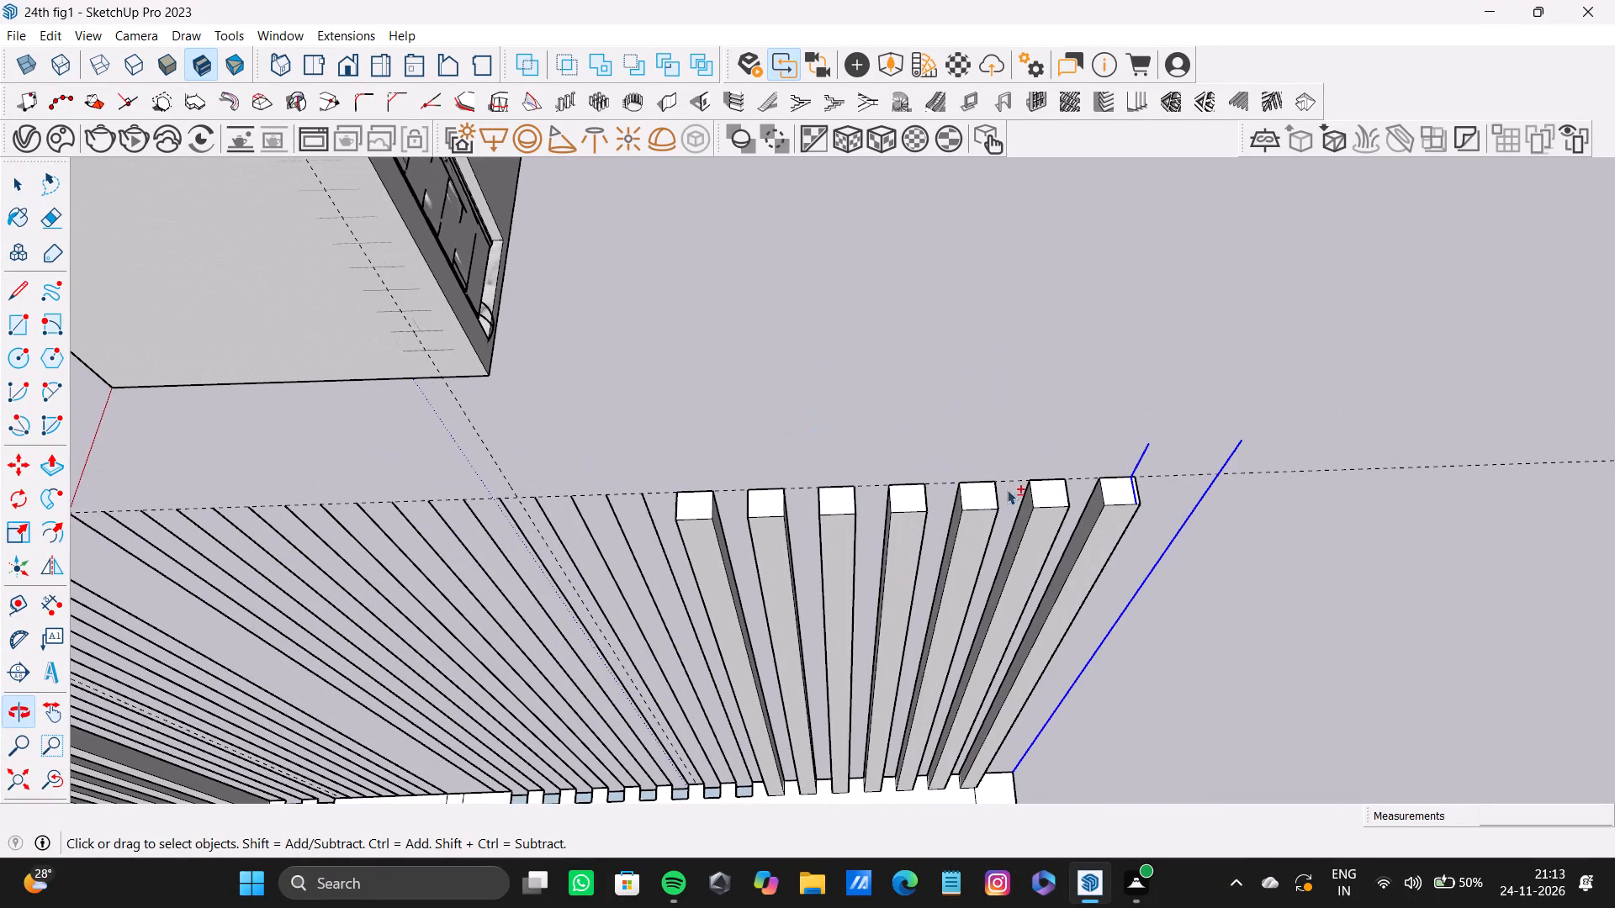
{"action": "left_click", "coordinate": [649, 506], "text": "shift"}
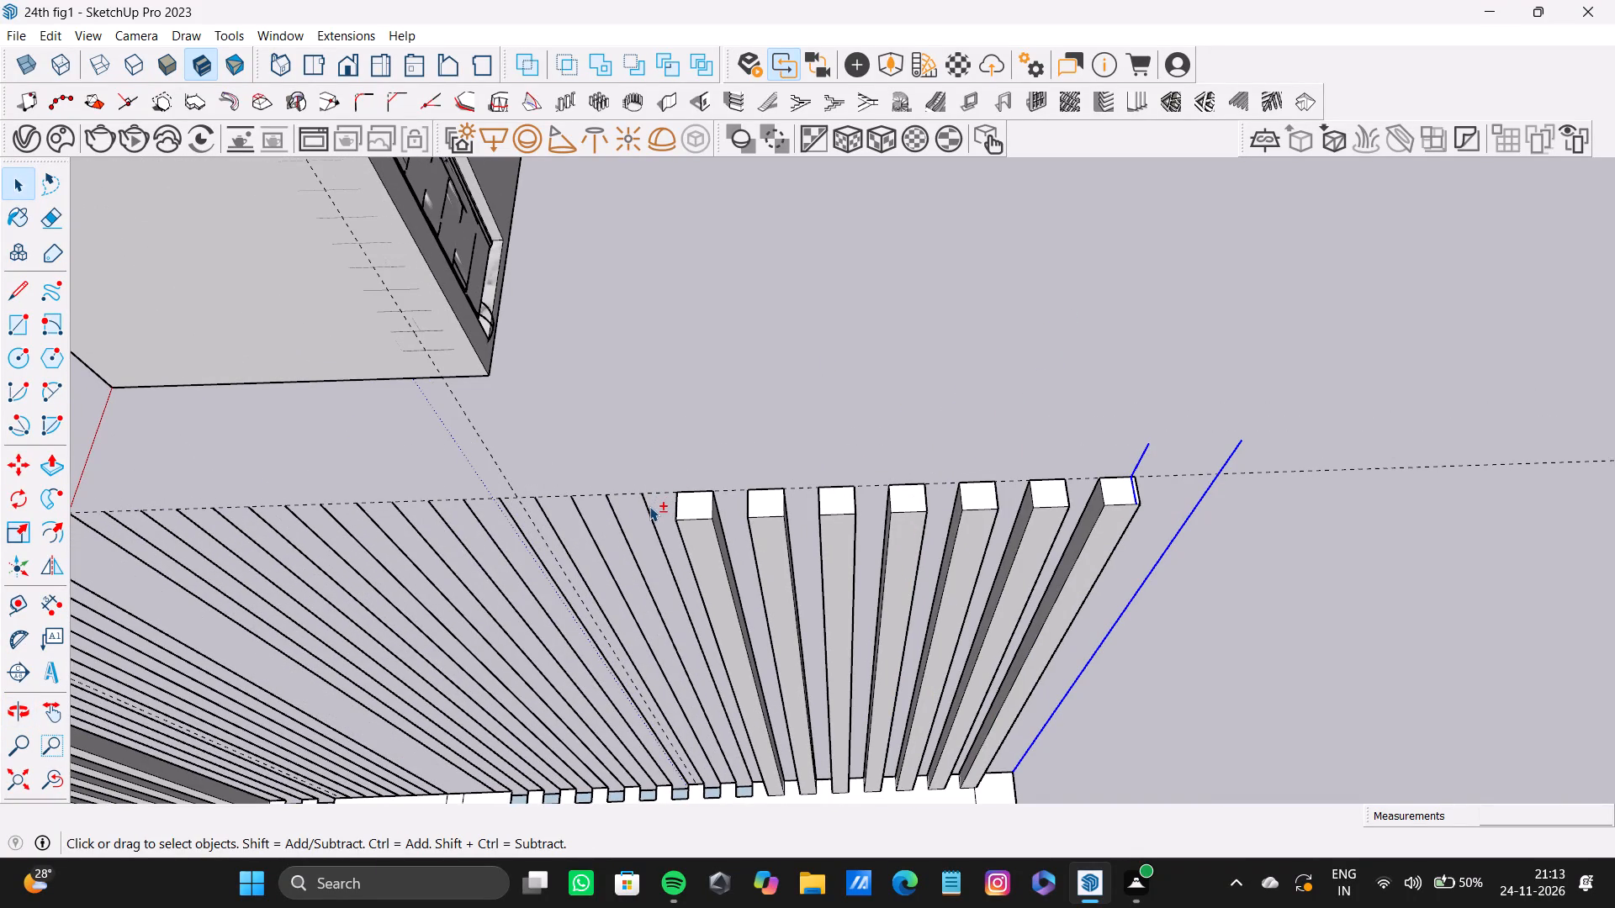
{"action": "left_click", "coordinate": [627, 537], "text": "shift"}
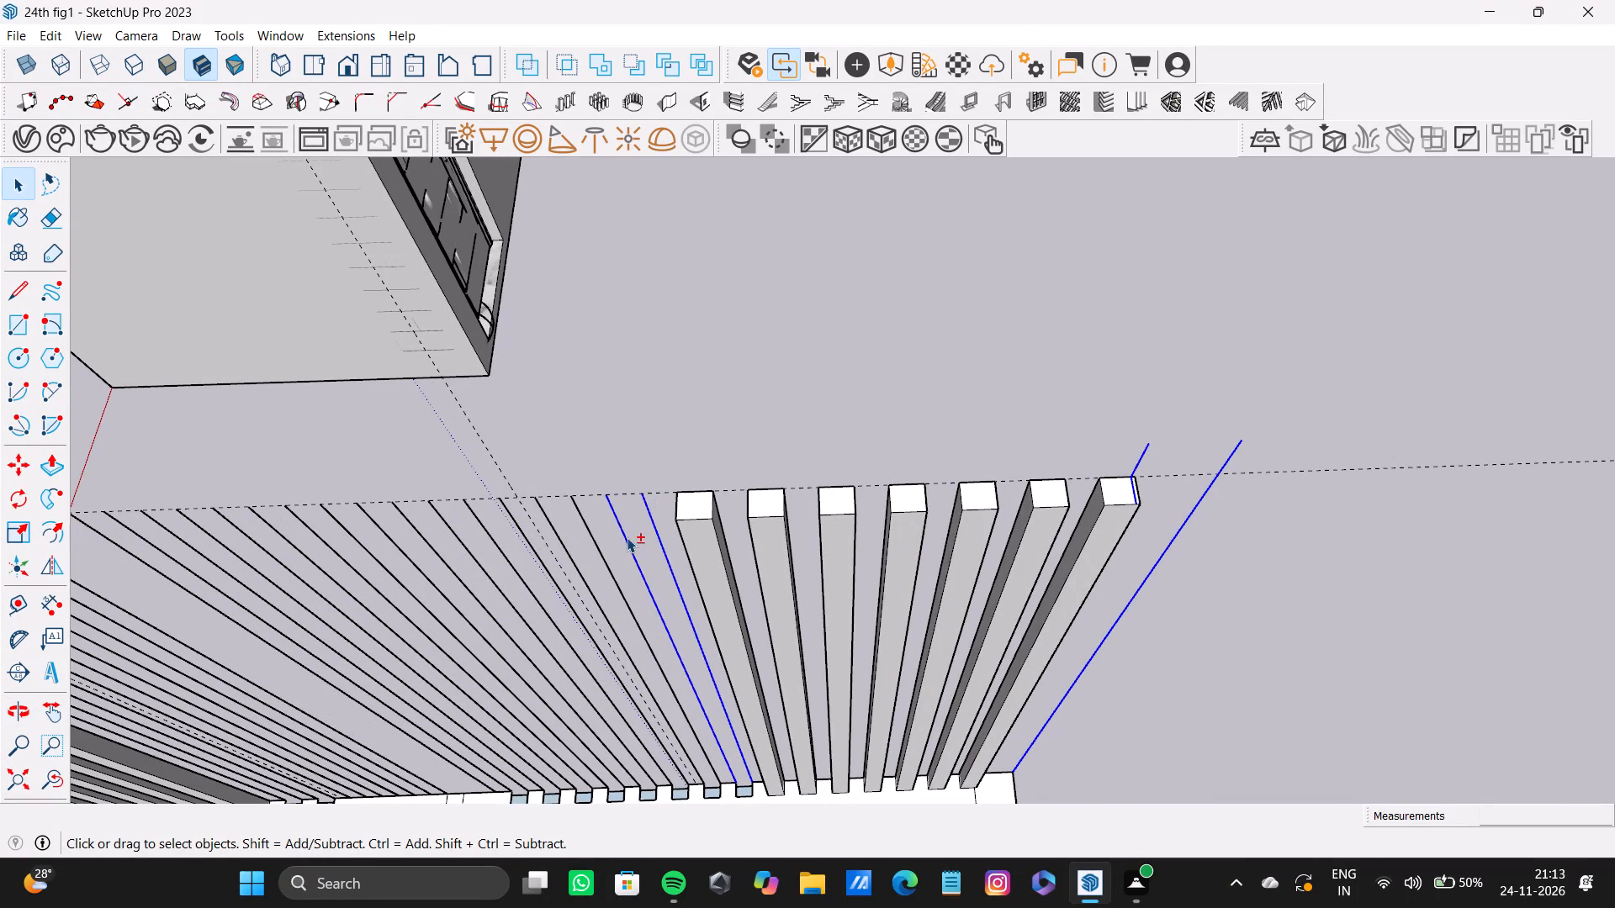
{"action": "left_click", "coordinate": [595, 542], "text": "shift"}
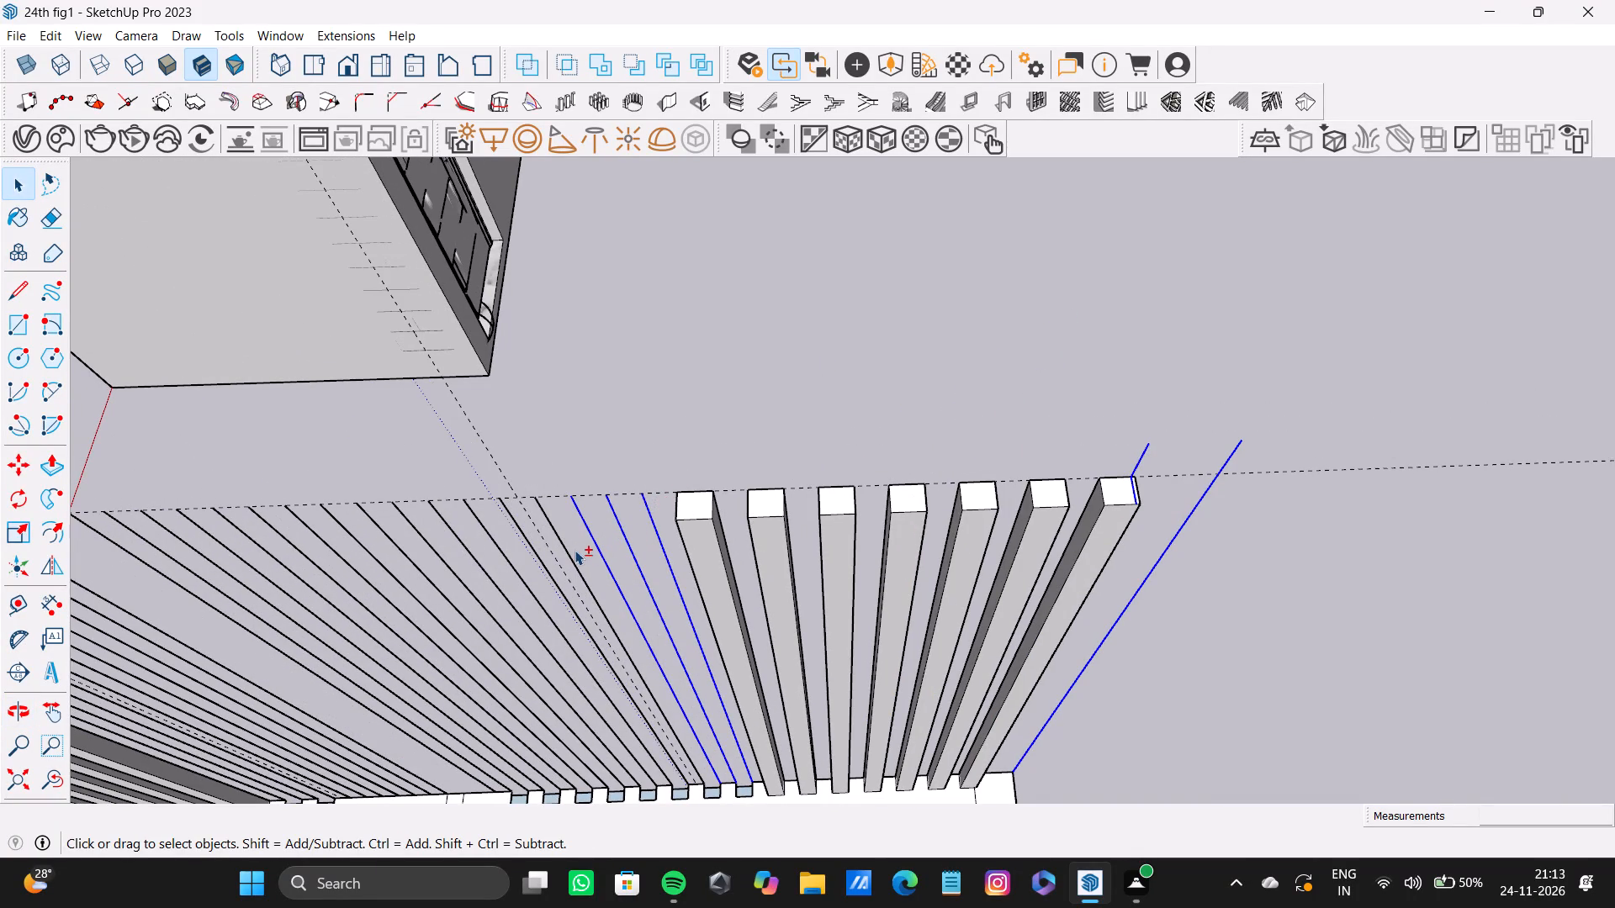
{"action": "left_click", "coordinate": [573, 558], "text": "shift"}
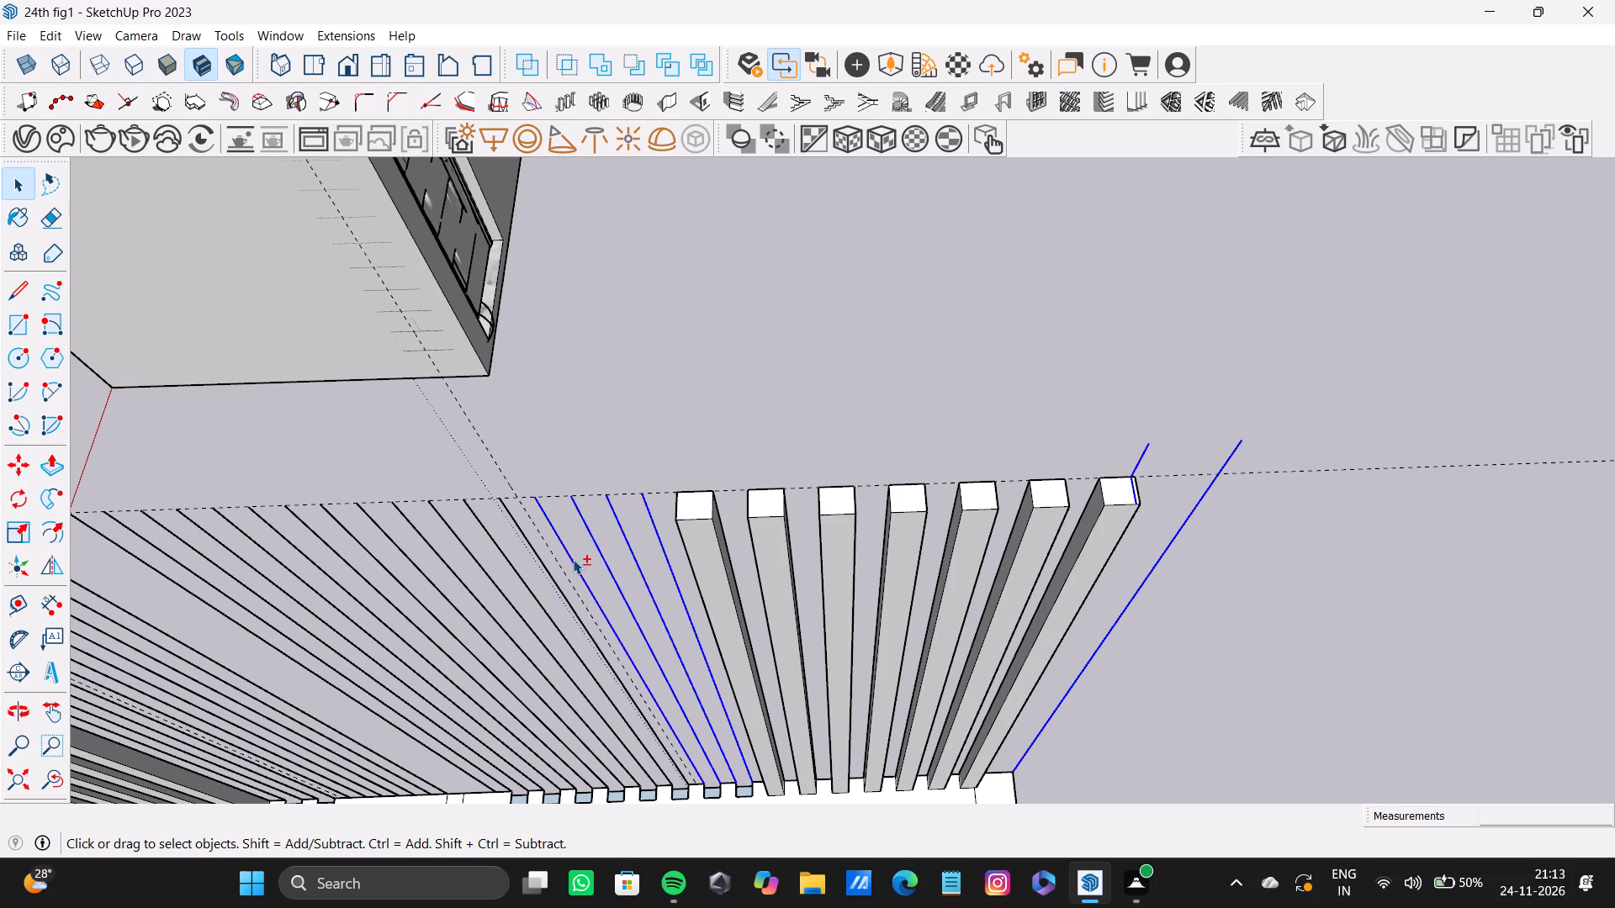
Add the next four full-height wall edges, continuing from the far raised strips towards the wide opening, to the selection.
{"action": "scroll", "coordinate": [533, 542], "scroll_direction": "down", "scroll_amount": 4, "text": "shift"}
{"action": "middle_click_drag", "start_coordinate": [544, 536], "coordinate": [936, 531], "text": "shift"}
{"action": "scroll", "coordinate": [936, 531], "scroll_direction": "down", "scroll_amount": 1, "text": "shift"}
{"action": "scroll", "coordinate": [936, 520], "scroll_direction": "up", "scroll_amount": 4, "text": "shift"}
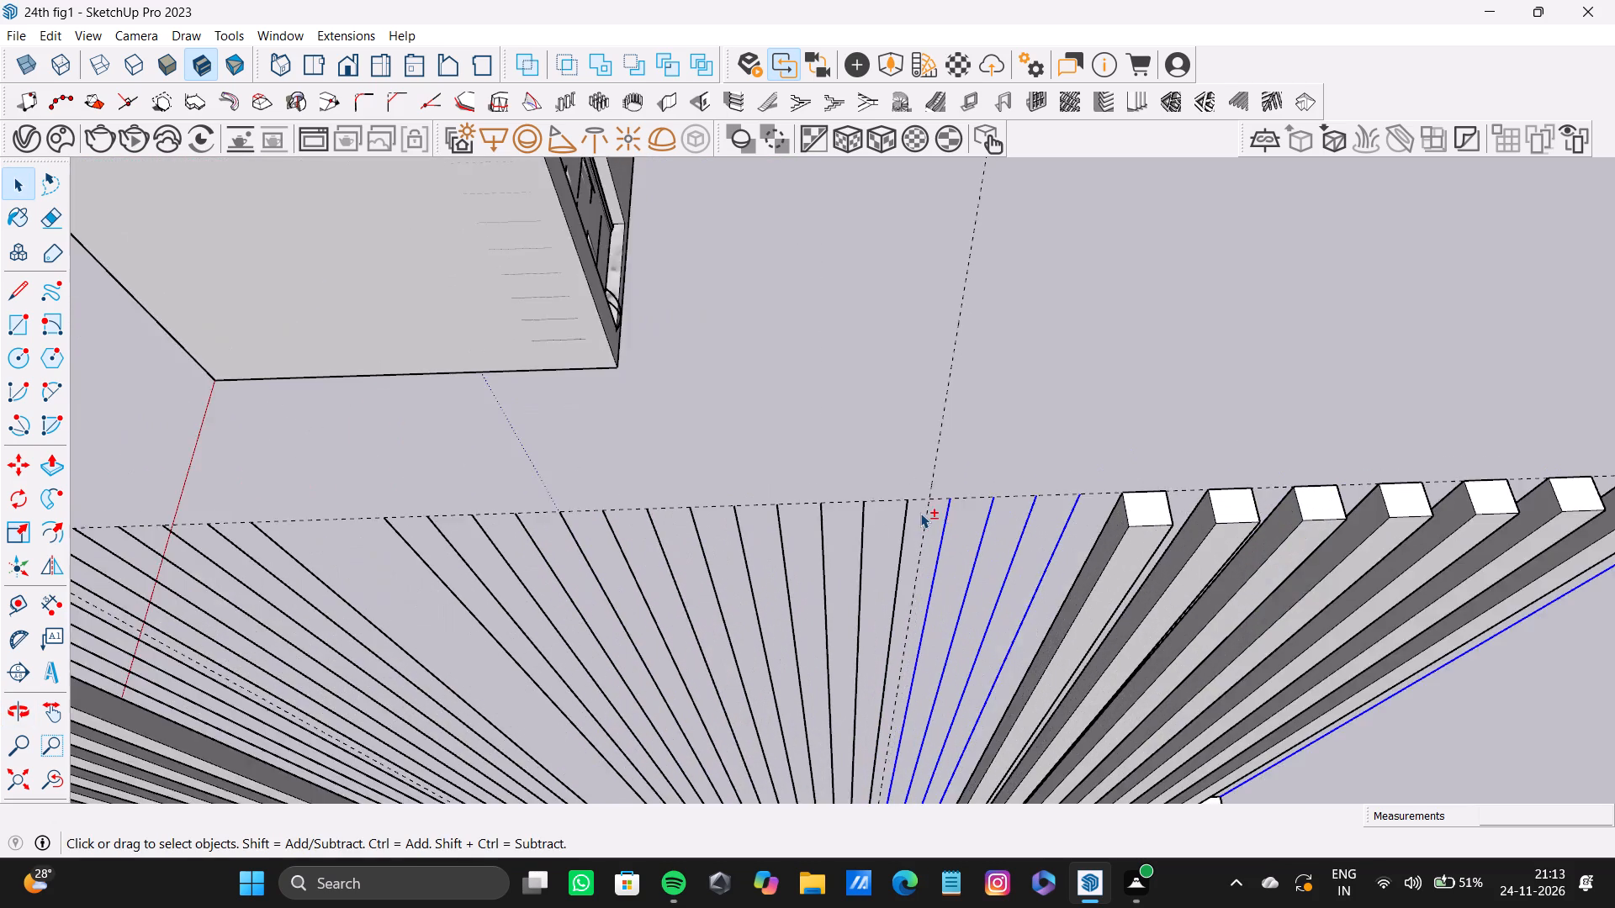
{"action": "scroll", "coordinate": [920, 513], "scroll_direction": "up", "scroll_amount": 2, "text": "shift"}
{"action": "left_click", "coordinate": [895, 538], "text": "shift"}
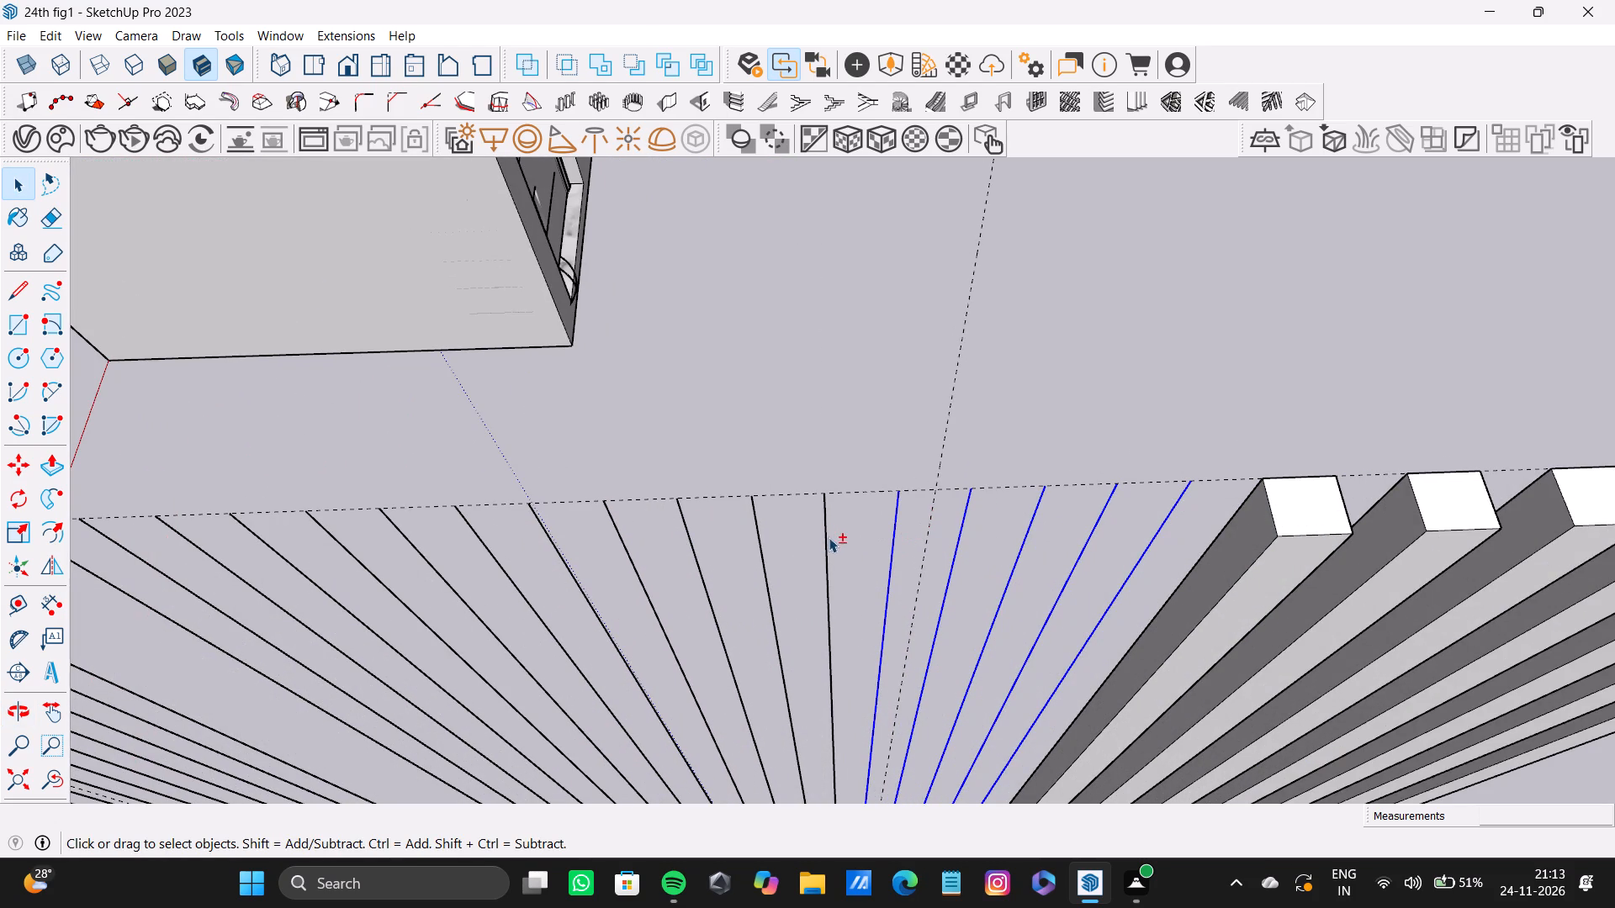
{"action": "left_click", "coordinate": [829, 537], "text": "shift"}
{"action": "left_click", "coordinate": [768, 569], "text": "shift"}
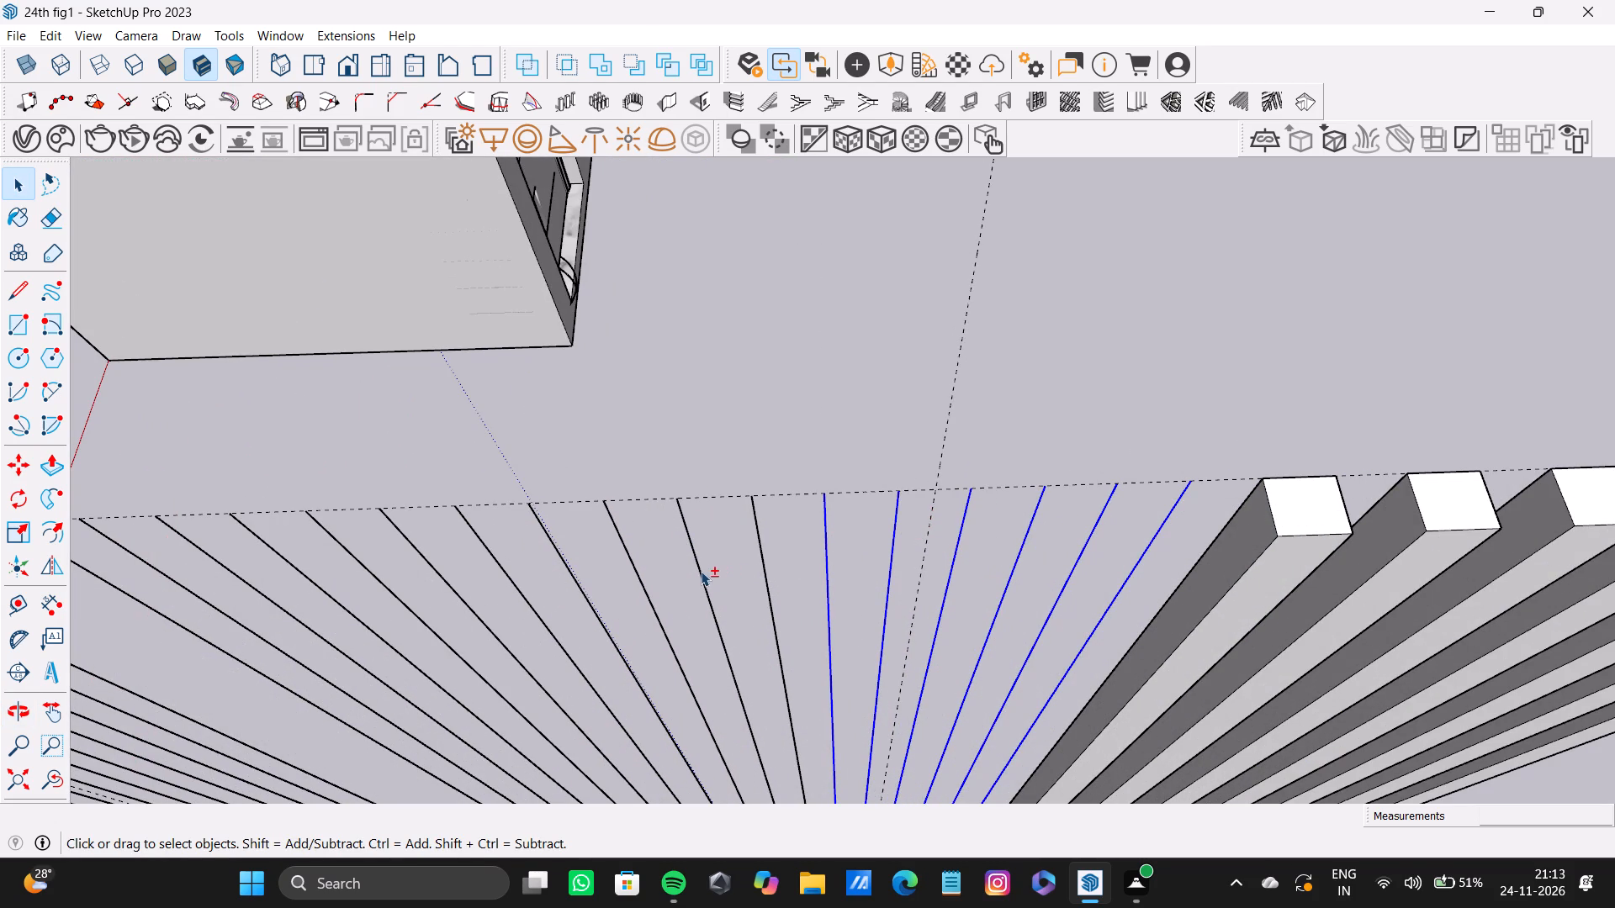
{"action": "left_click", "coordinate": [701, 571], "text": "shift"}
{"action": "left_click", "coordinate": [756, 545], "text": "shift"}
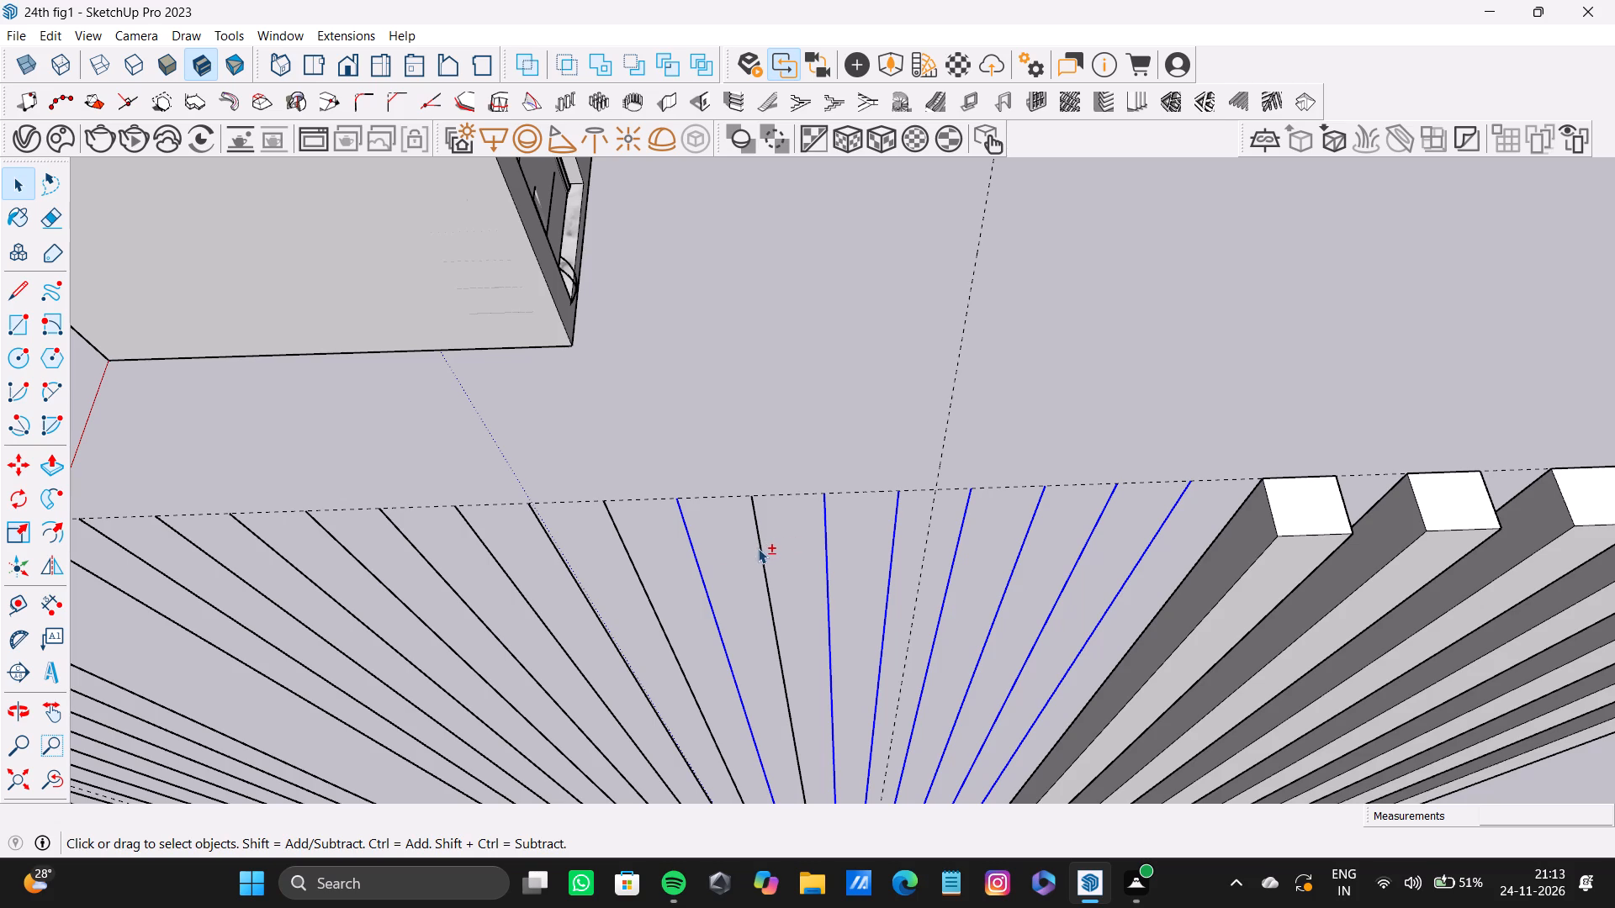
{"action": "left_click", "coordinate": [764, 544], "text": "shift"}
{"action": "left_click", "coordinate": [762, 541], "text": "shift"}
Add the remaining nine full-height wall edges up to the near side of the far section, at the wide opening, to the selection.
{"action": "scroll", "coordinate": [765, 541], "scroll_direction": "down", "scroll_amount": 4, "text": "shift"}
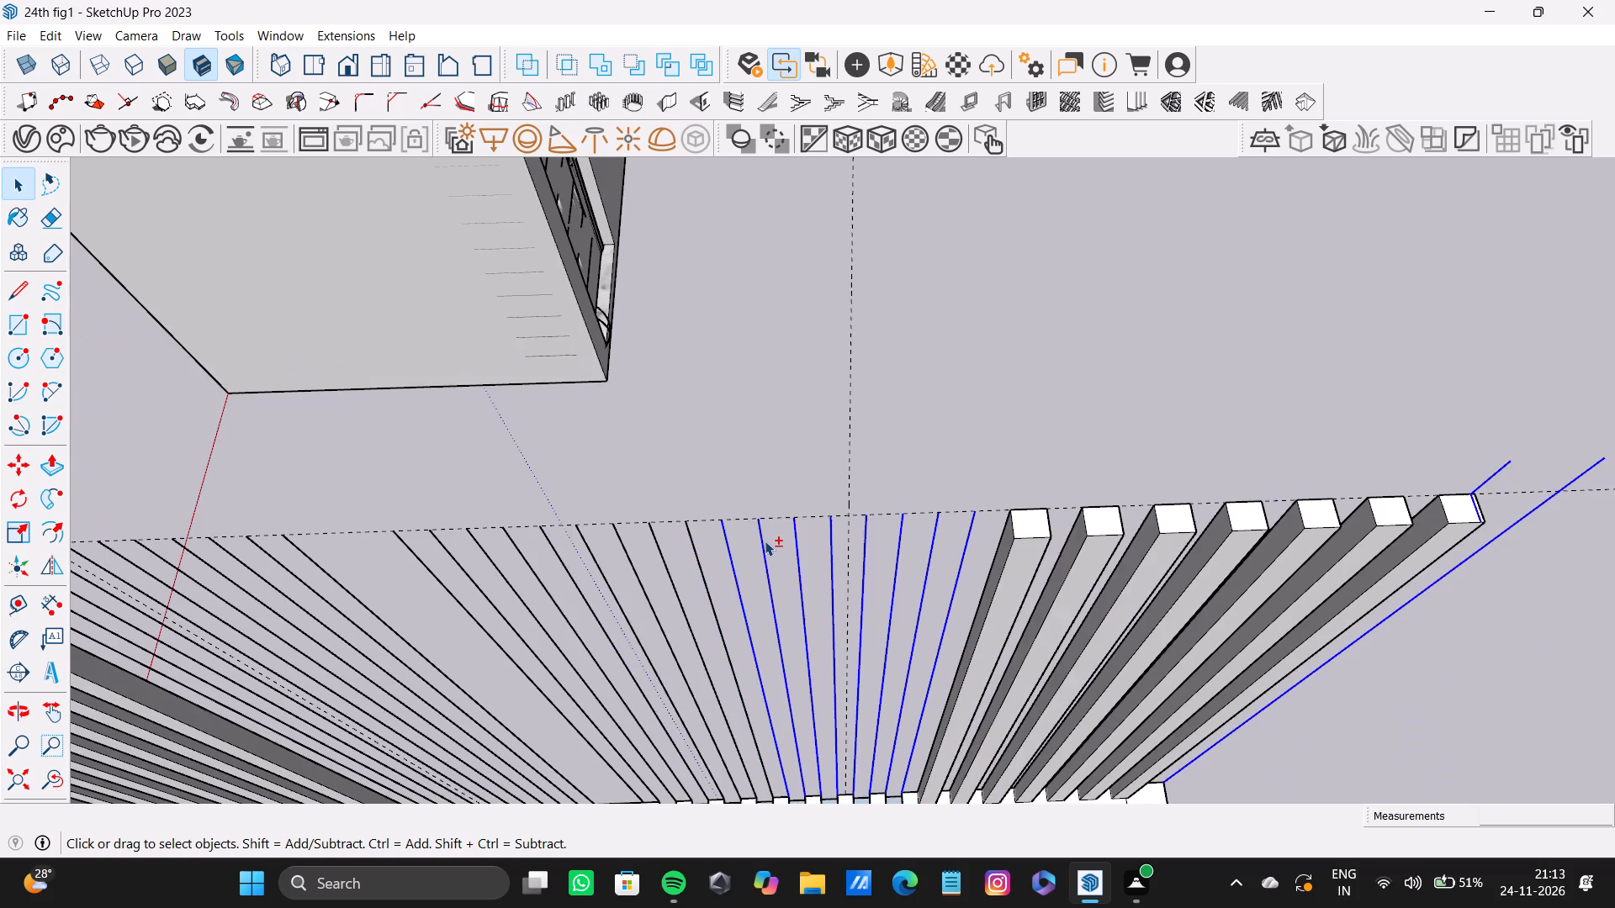
{"action": "middle_click_drag", "start_coordinate": [765, 541], "coordinate": [826, 506], "text": "shift"}
{"action": "left_click", "coordinate": [756, 519], "text": "shift"}
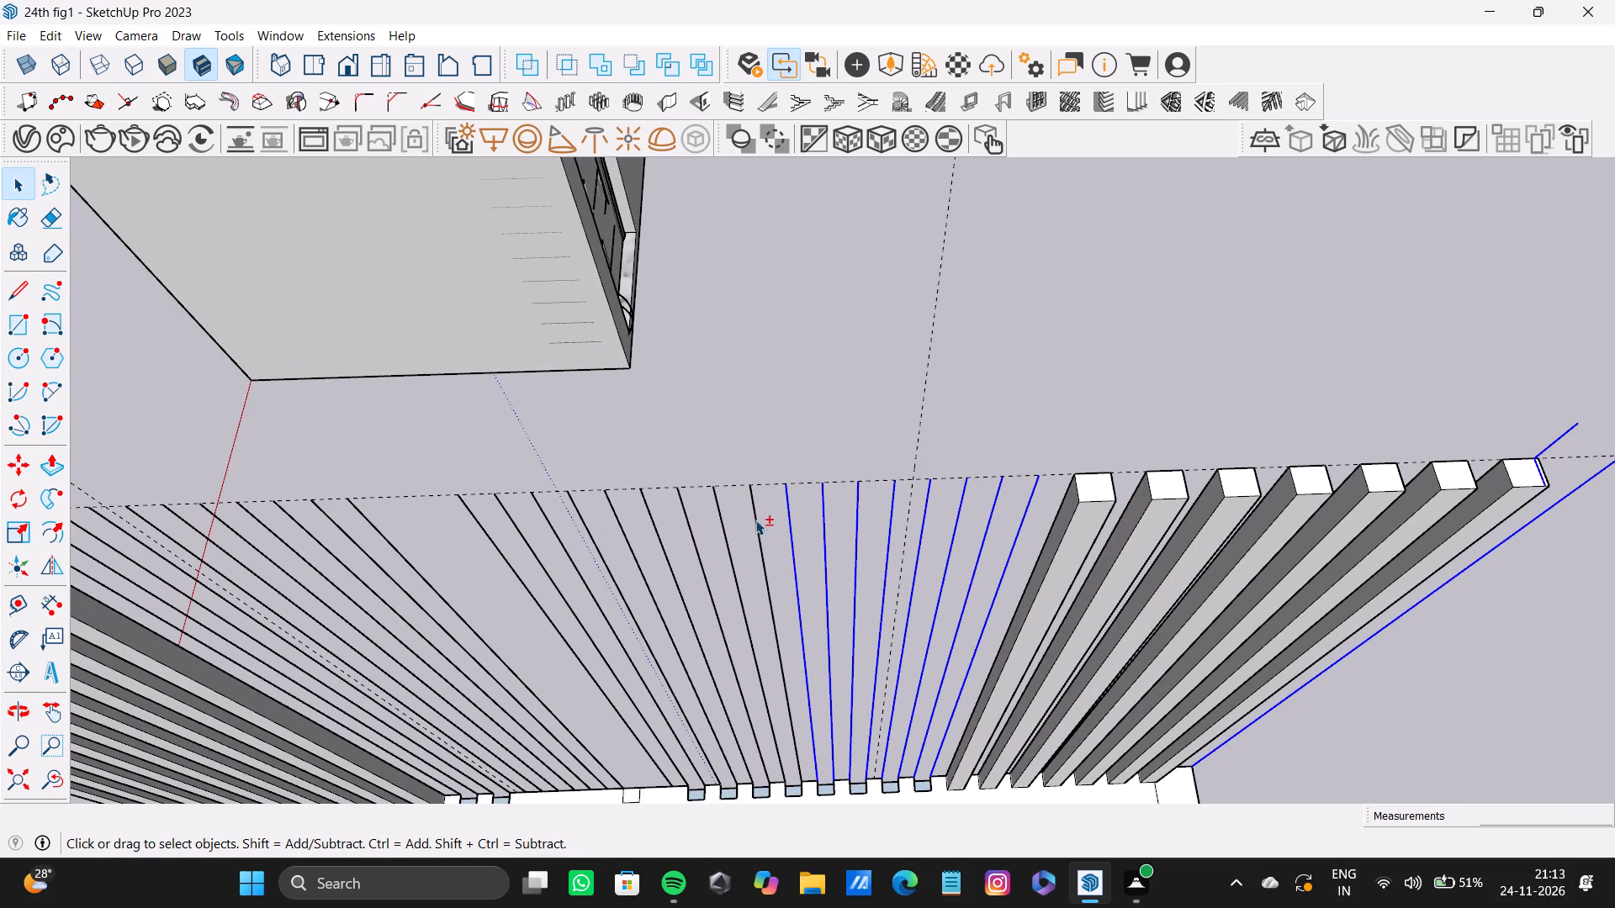
{"action": "left_click", "coordinate": [731, 557], "text": "shift"}
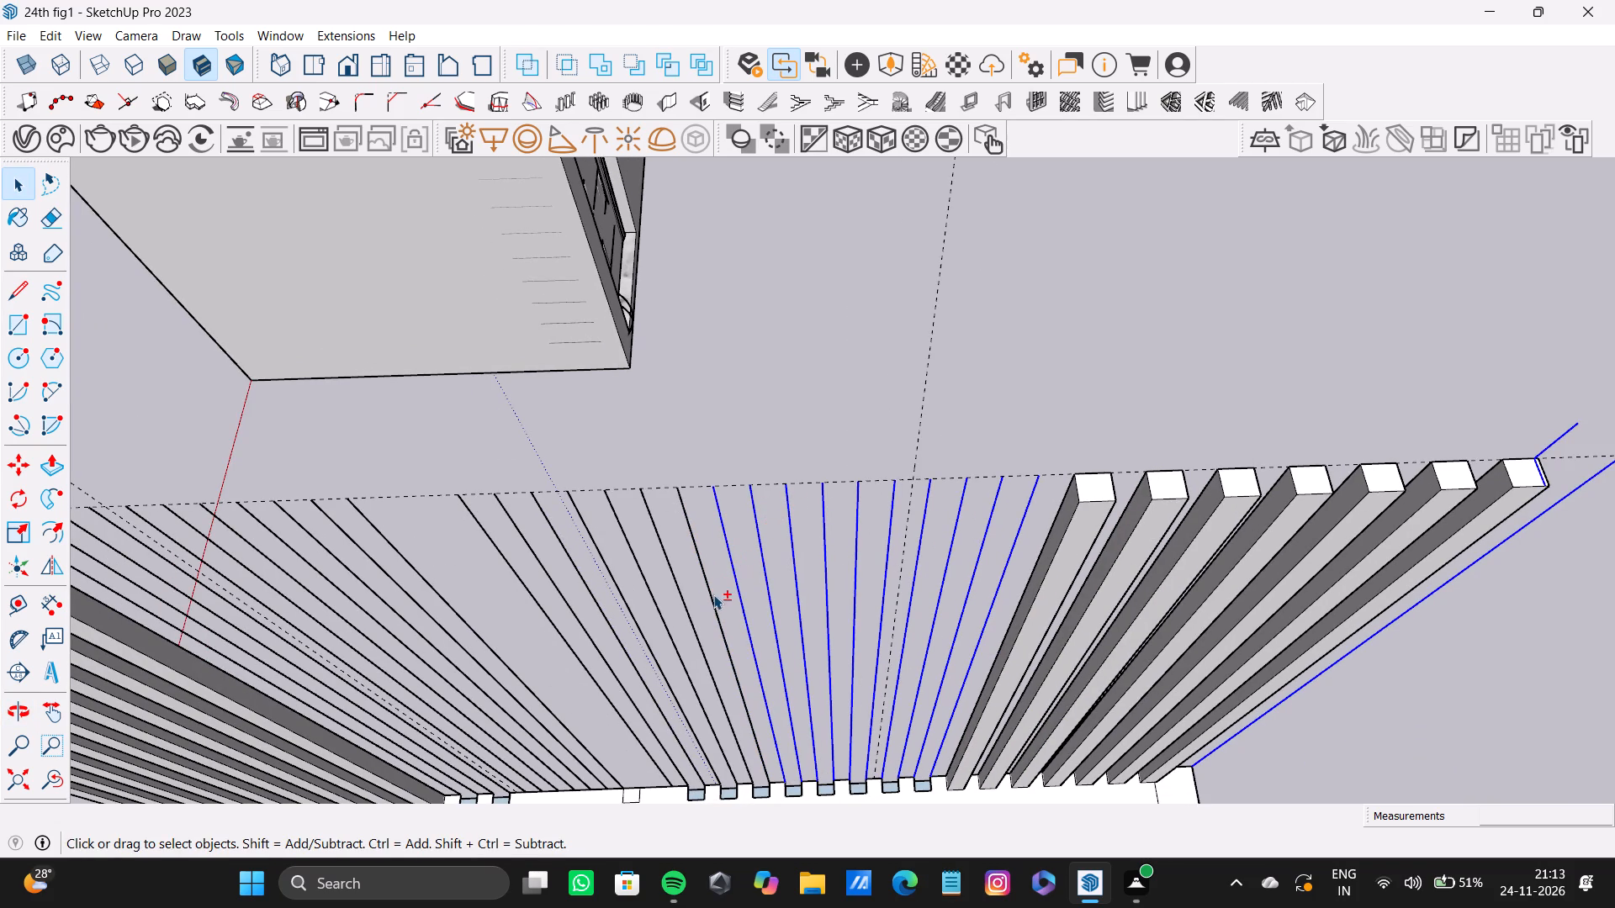
{"action": "left_click", "coordinate": [712, 594], "text": "shift"}
{"action": "left_click", "coordinate": [677, 588], "text": "shift"}
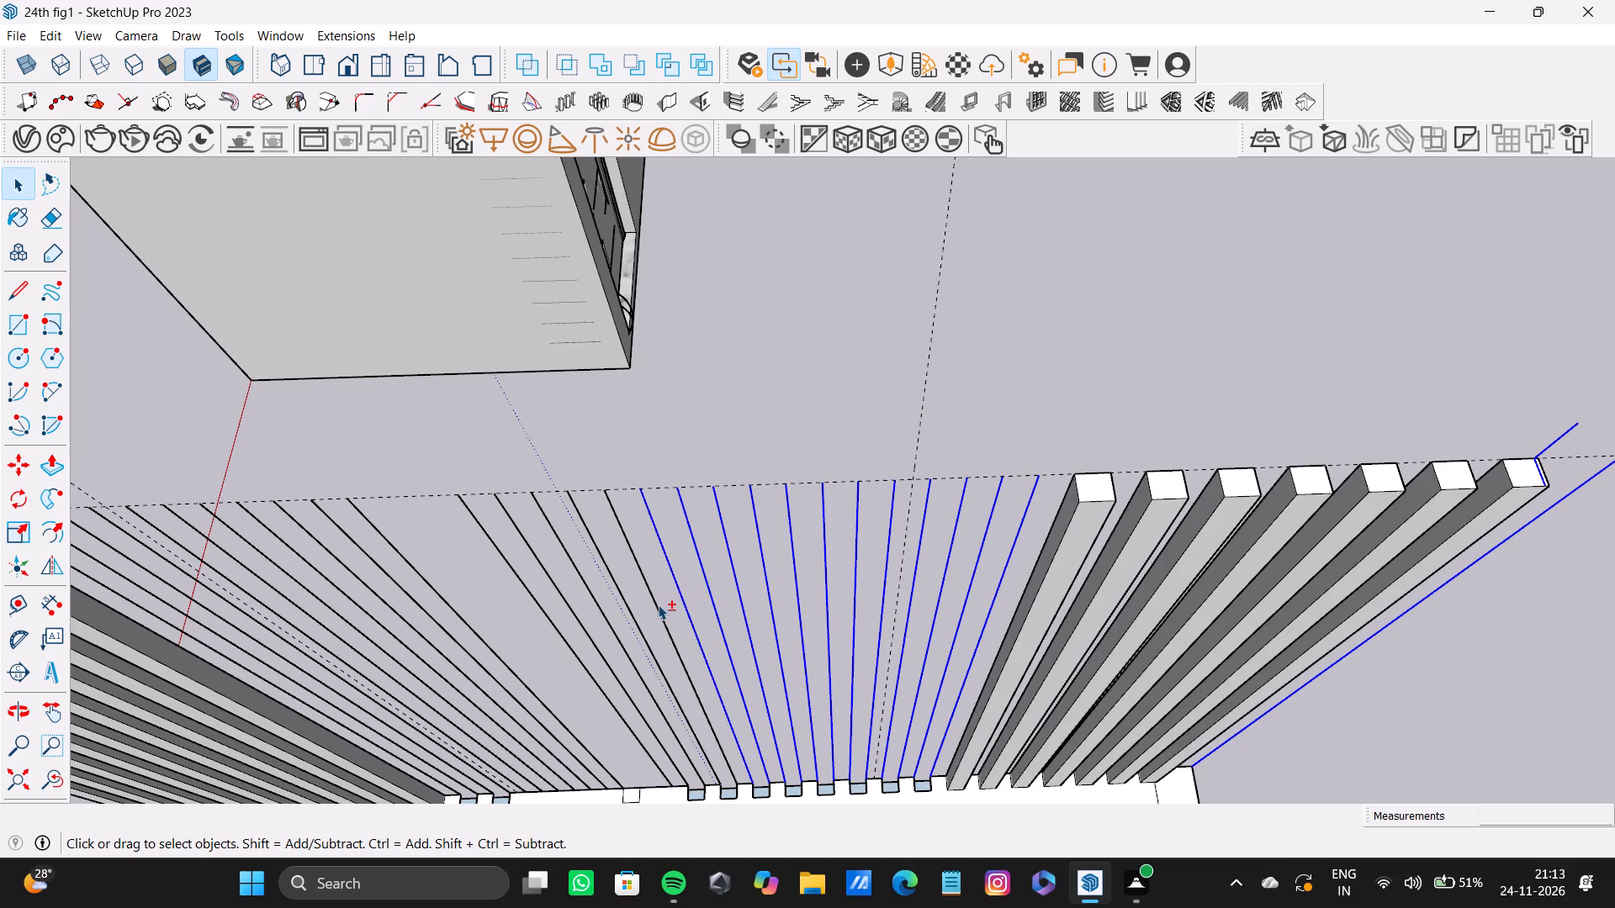
{"action": "left_click", "coordinate": [656, 604], "text": "shift"}
{"action": "left_click", "coordinate": [641, 630], "text": "shift"}
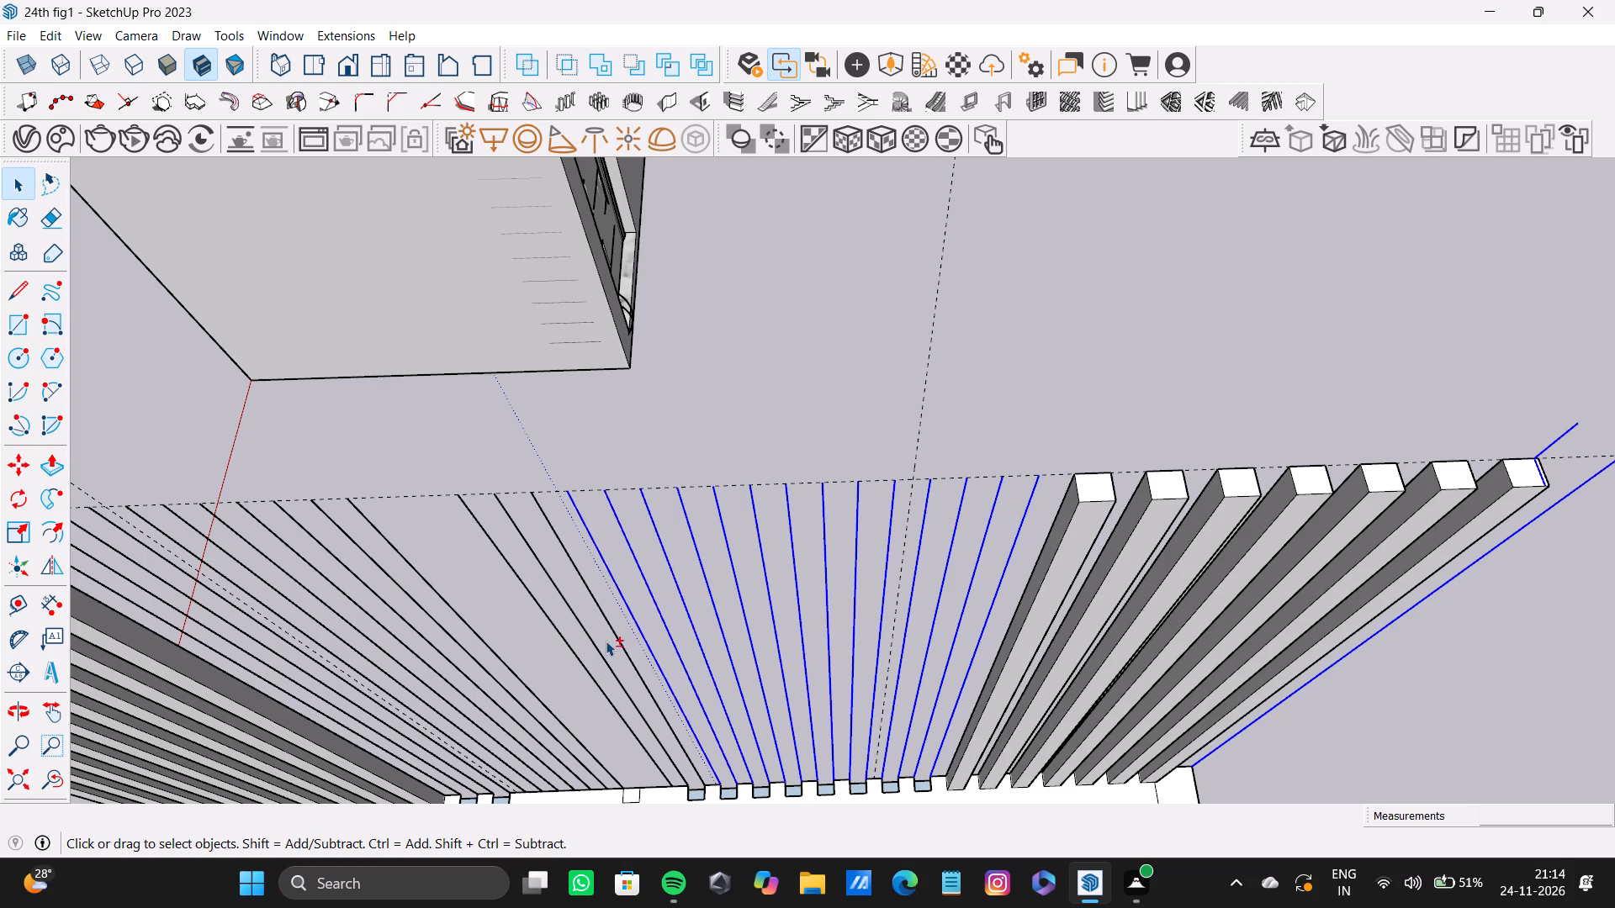
{"action": "left_click", "coordinate": [623, 644], "text": "shift"}
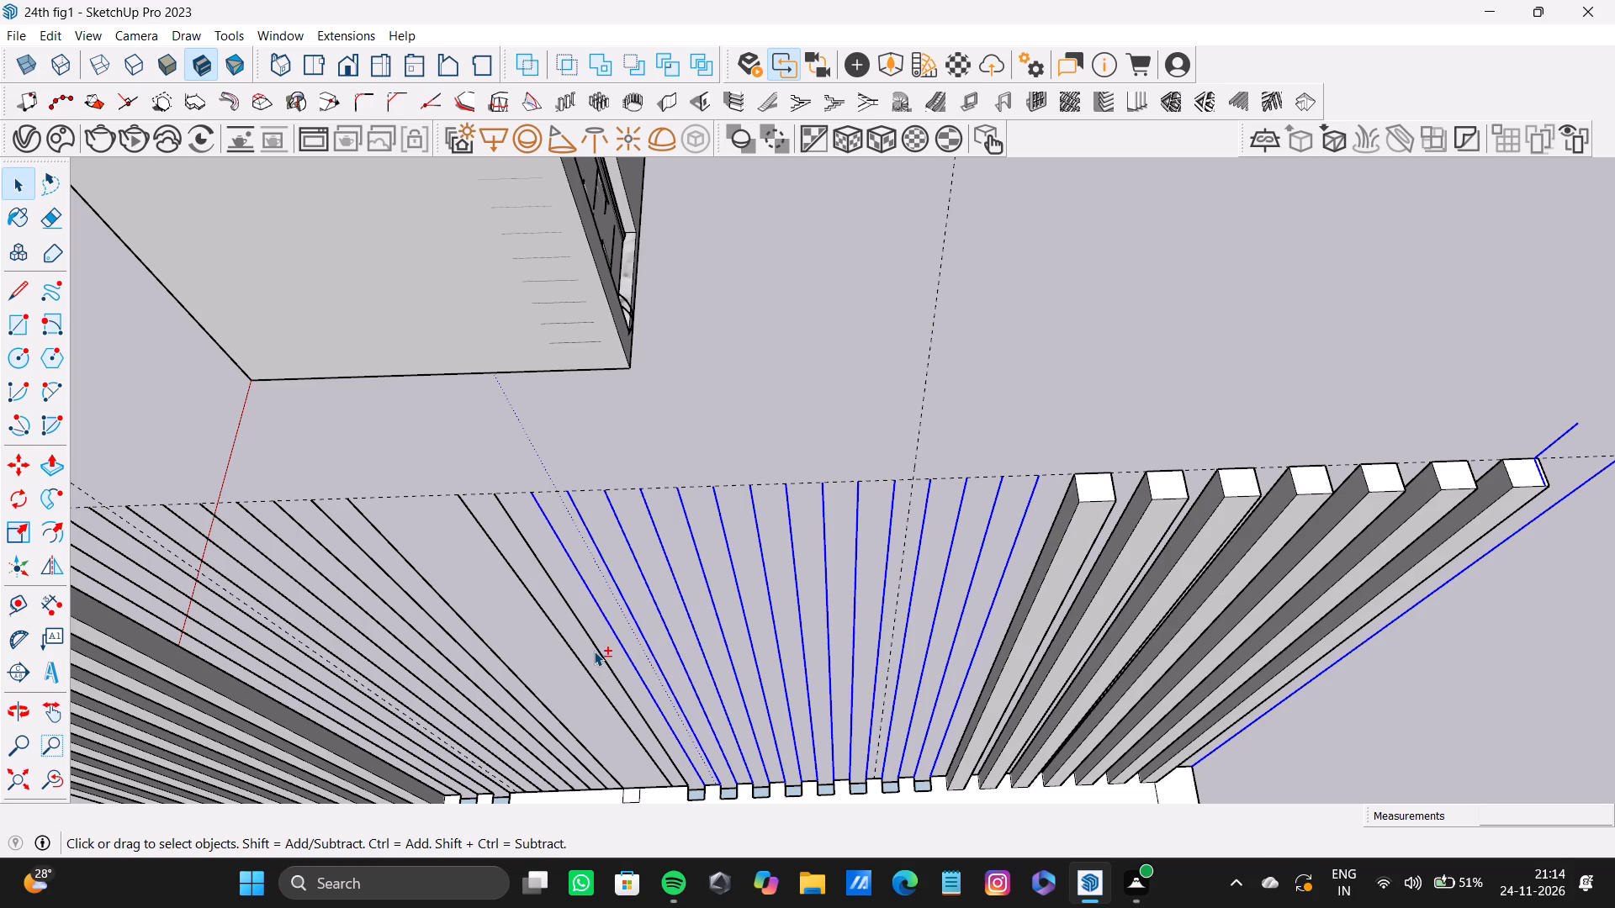
{"action": "left_click", "coordinate": [594, 651], "text": "shift"}
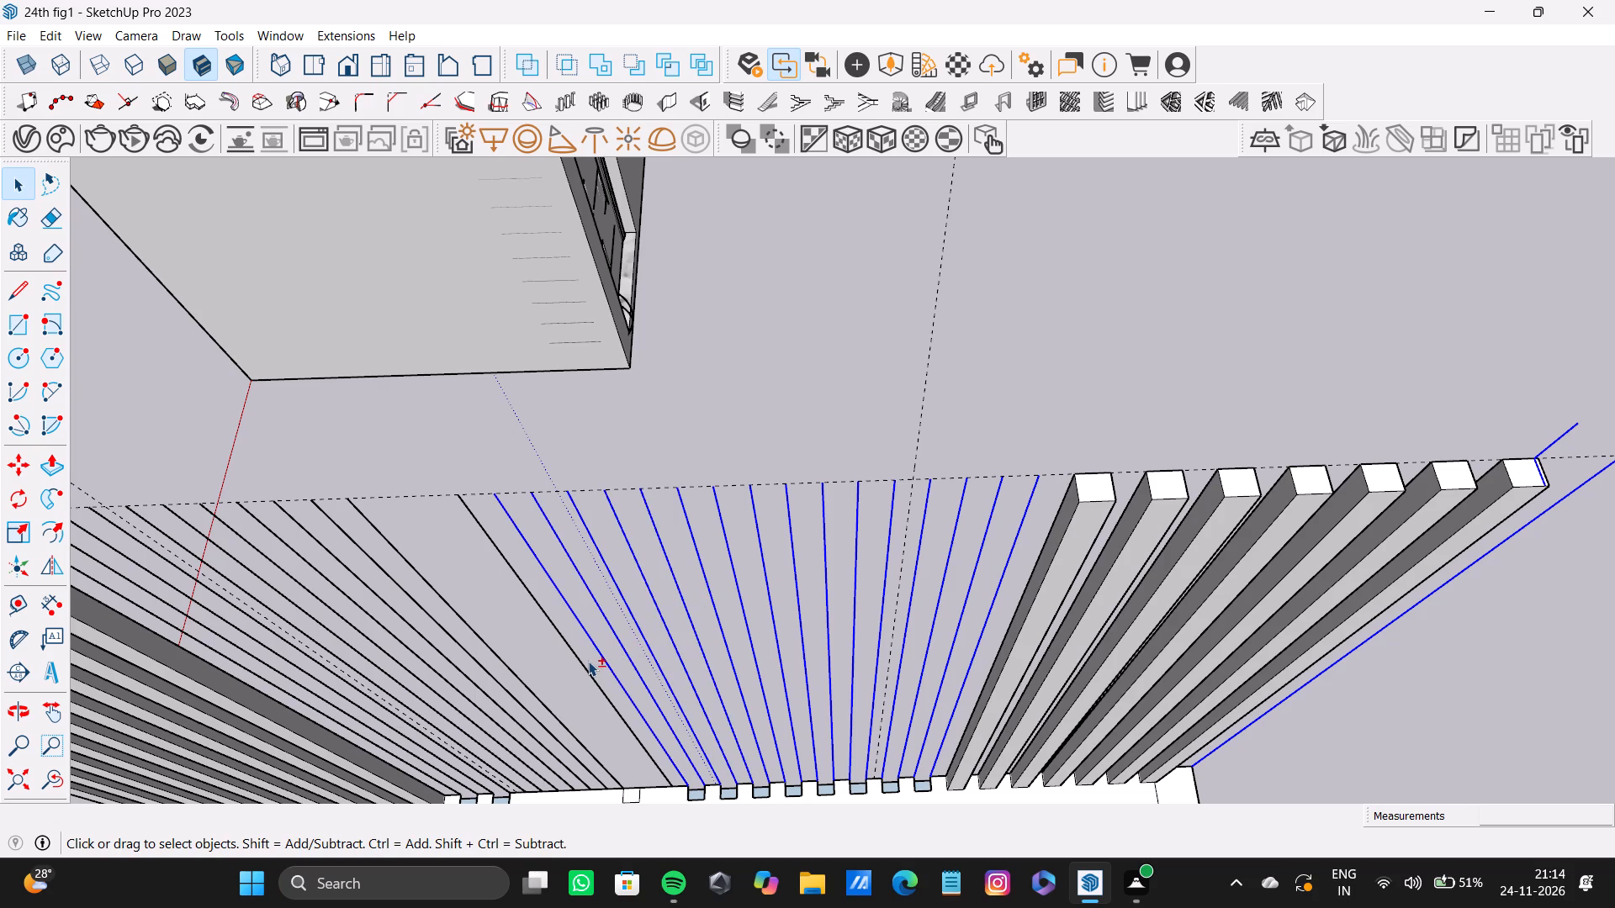
{"action": "left_click", "coordinate": [580, 663], "text": "shift"}
Add the first four full-height wall edges on the other side of the wide opening to the selection.
{"action": "scroll", "coordinate": [587, 648], "scroll_direction": "down", "scroll_amount": 3, "text": "shift"}
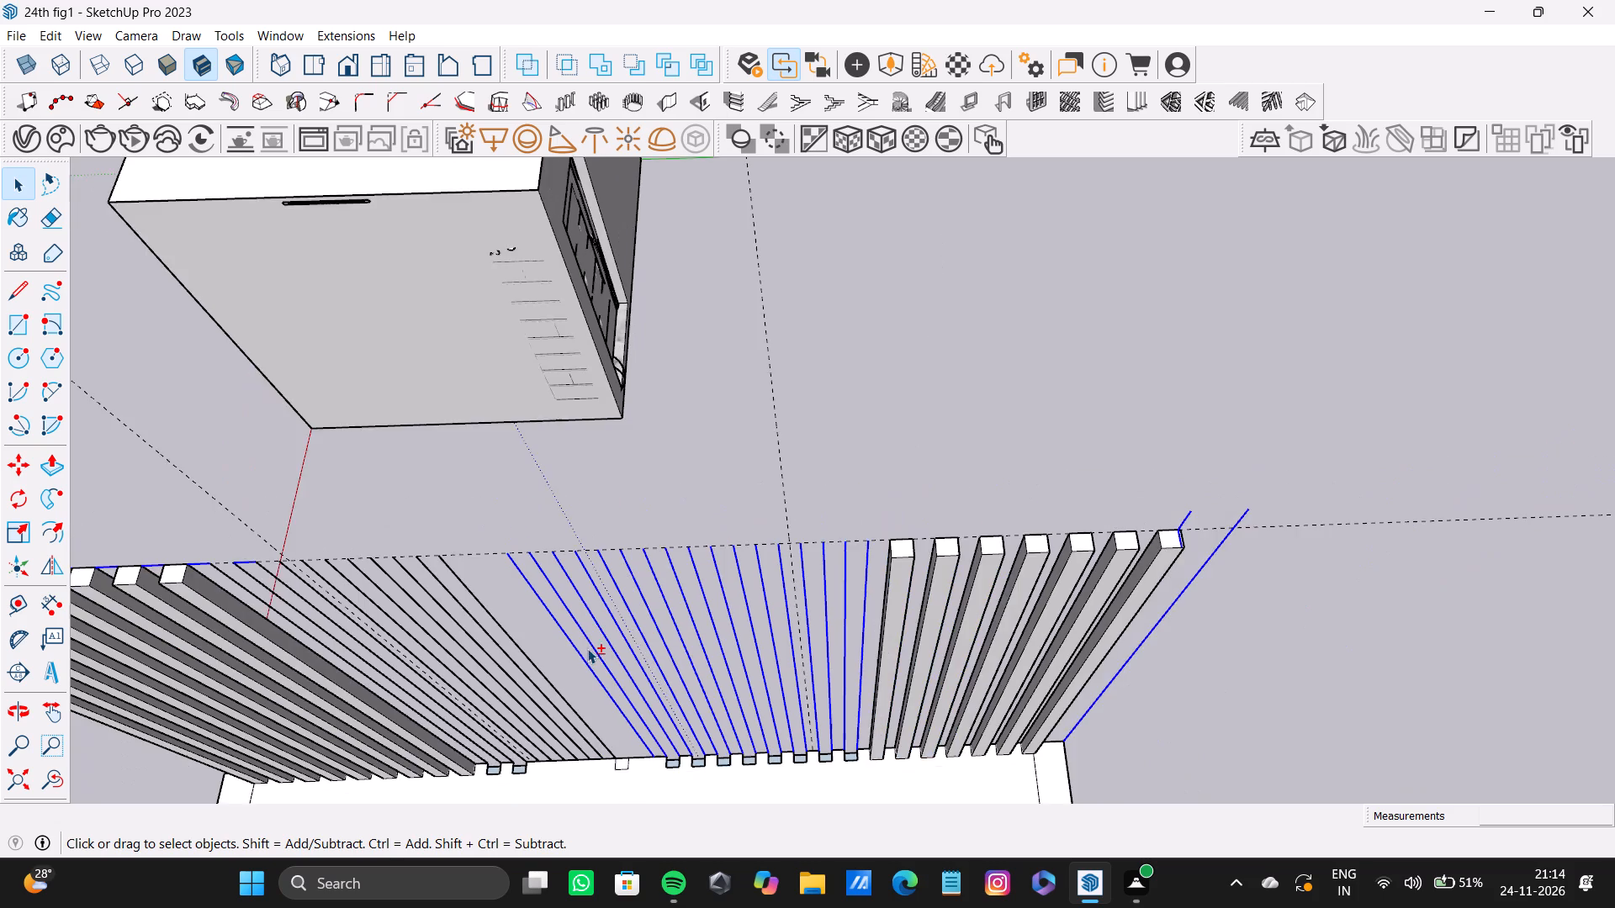
{"action": "middle_click_drag", "start_coordinate": [587, 648], "coordinate": [750, 614], "text": "shift"}
{"action": "scroll", "coordinate": [695, 538], "scroll_direction": "up", "scroll_amount": 4, "text": "shift"}
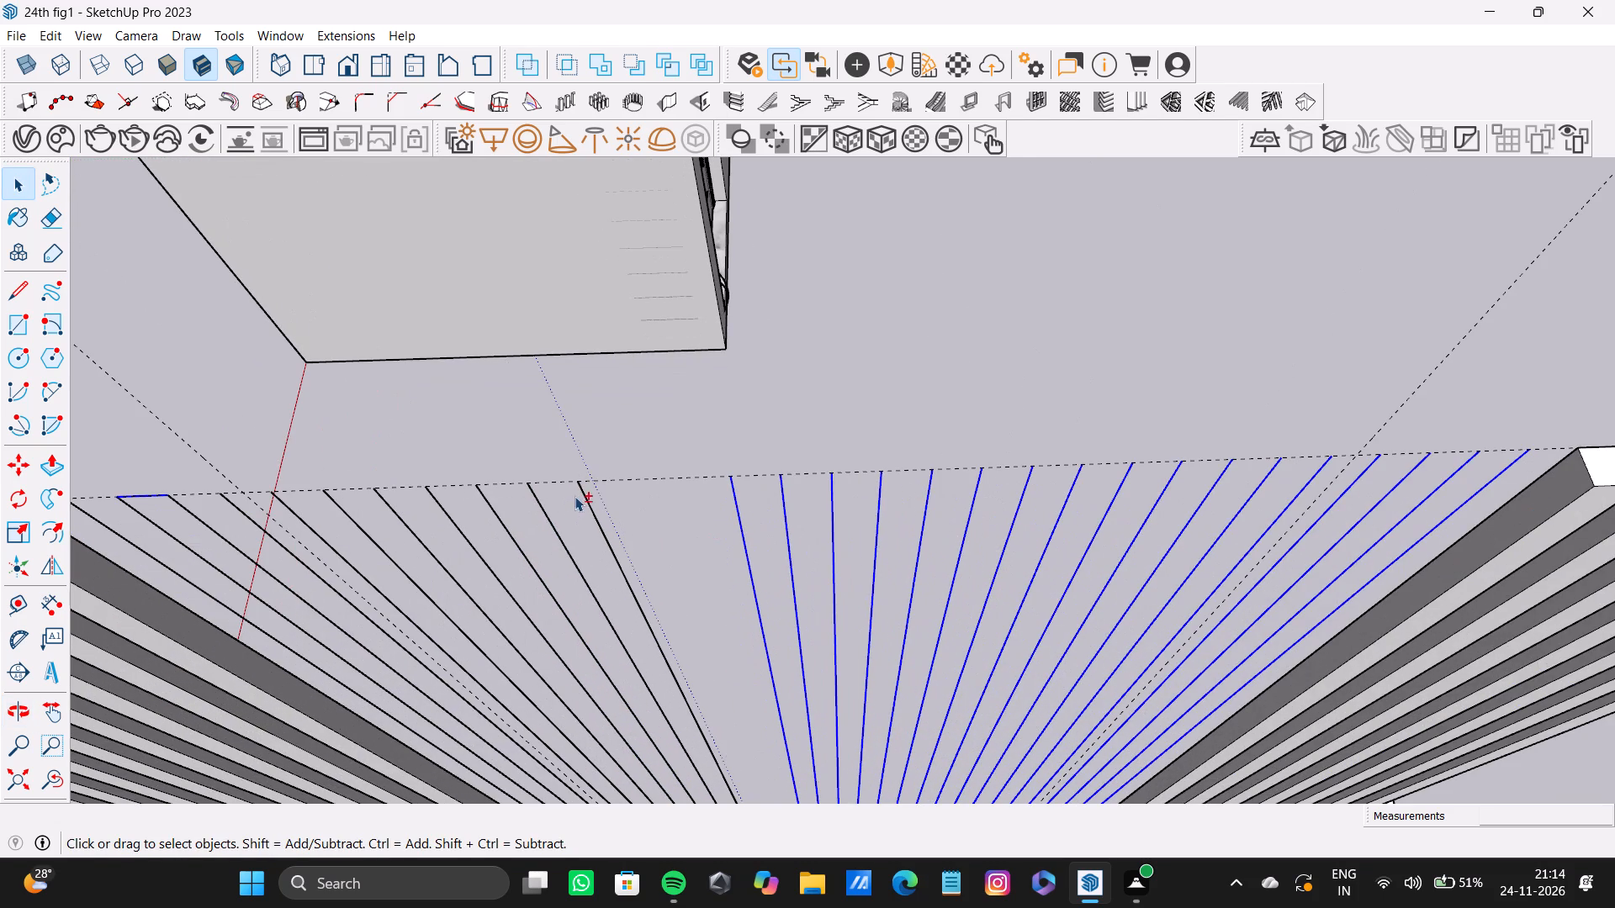
{"action": "left_click", "coordinate": [612, 543], "text": "shift"}
{"action": "left_click", "coordinate": [575, 565], "text": "shift"}
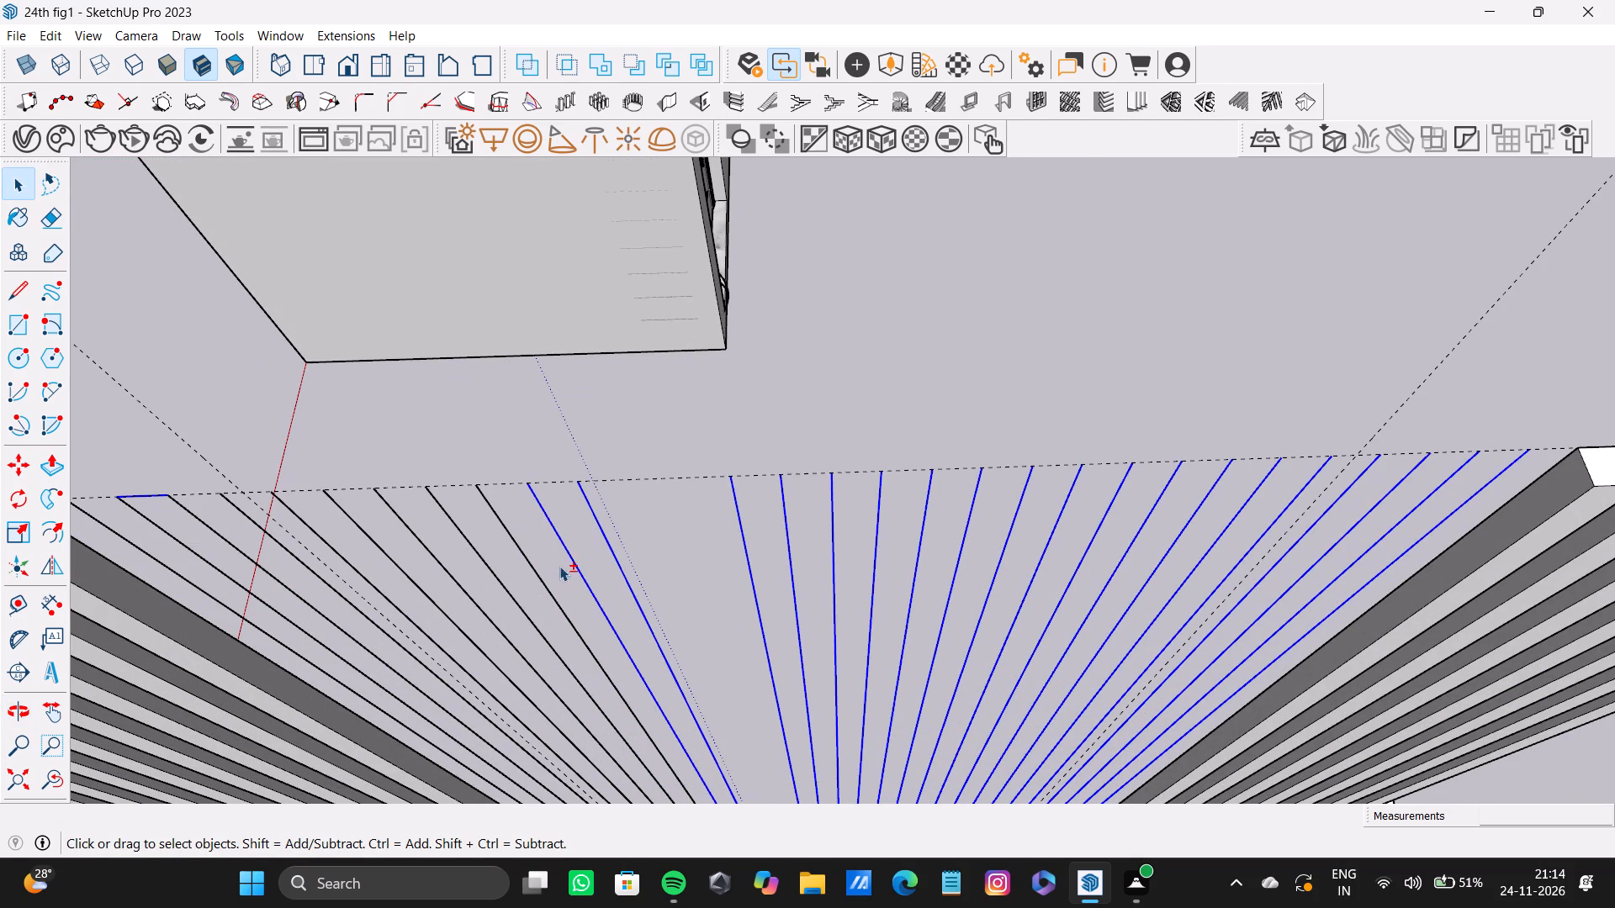
{"action": "left_click", "coordinate": [540, 576], "text": "shift"}
{"action": "scroll", "coordinate": [533, 569], "scroll_direction": "down", "scroll_amount": 4, "text": "shift"}
{"action": "middle_click_drag", "start_coordinate": [532, 569], "coordinate": [715, 557], "text": "shift"}
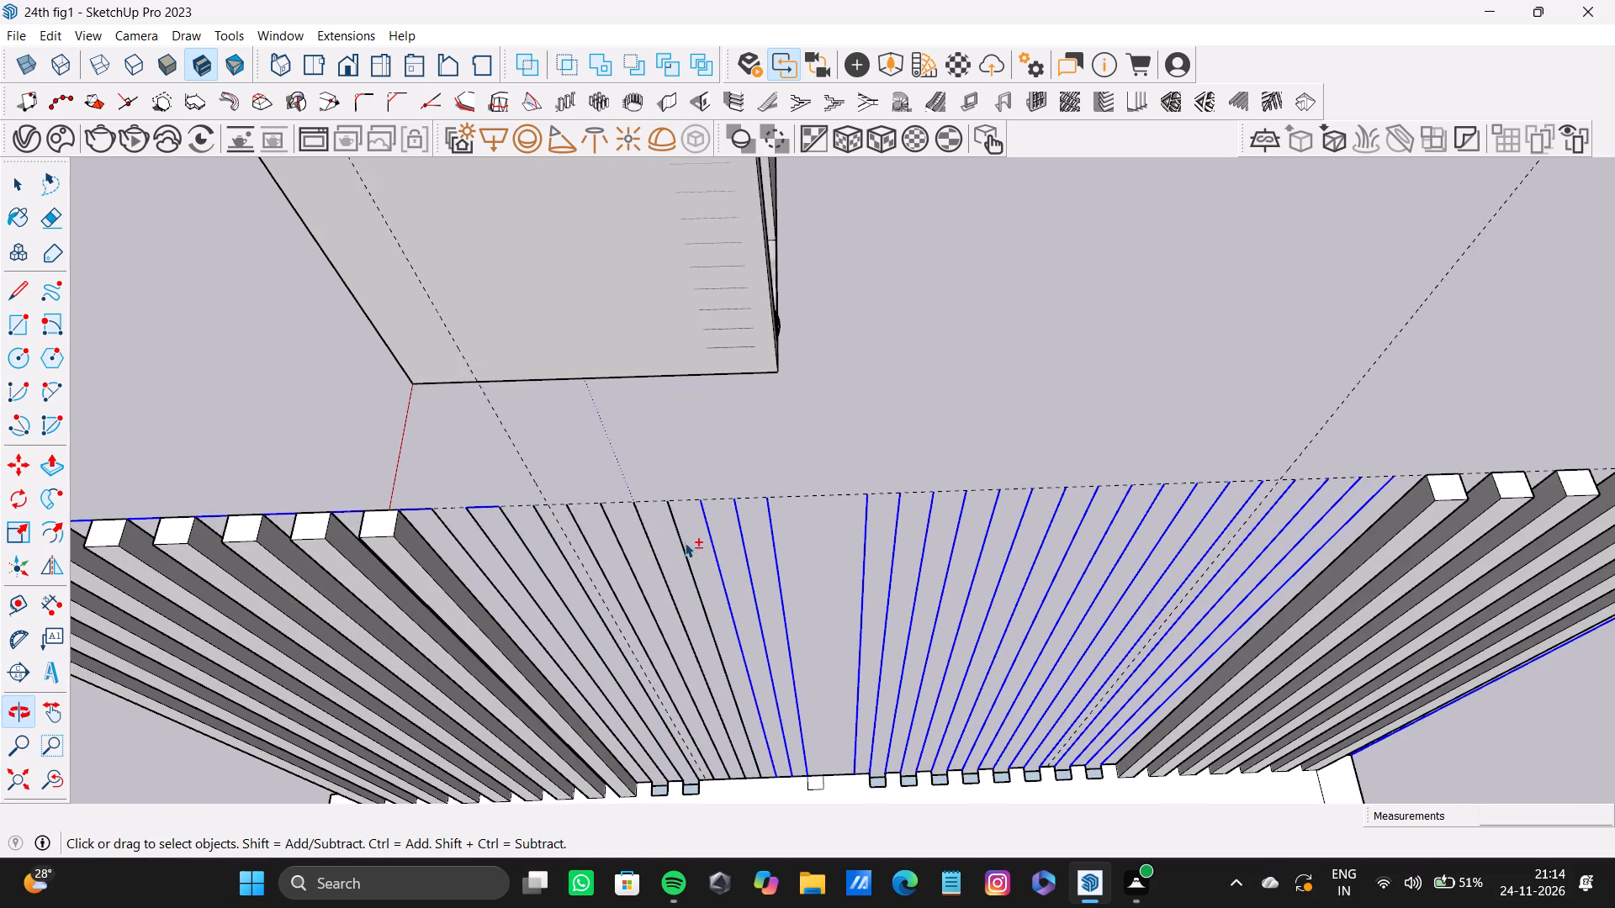
{"action": "scroll", "coordinate": [685, 531], "scroll_direction": "up", "scroll_amount": 4, "text": "shift"}
{"action": "left_click", "coordinate": [669, 531], "text": "shift"}
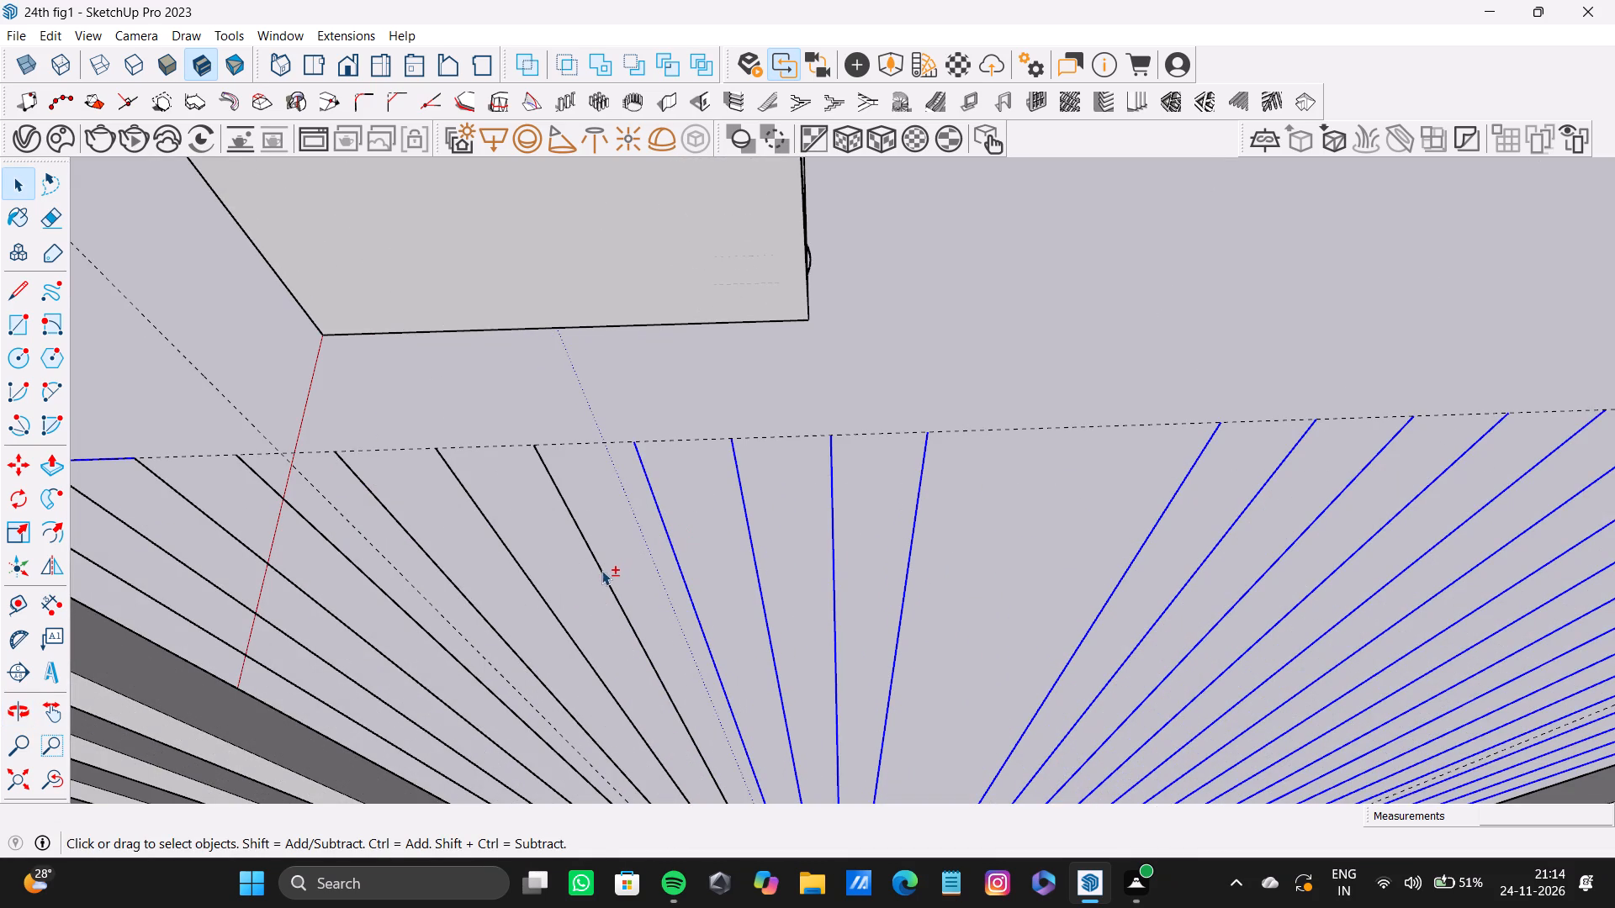
Add the remaining seven full-height wall edges up to the near raised strips to the selection and delete all the selected edges.
{"action": "left_click", "coordinate": [600, 570], "text": "shift"}
{"action": "left_click", "coordinate": [540, 594], "text": "shift"}
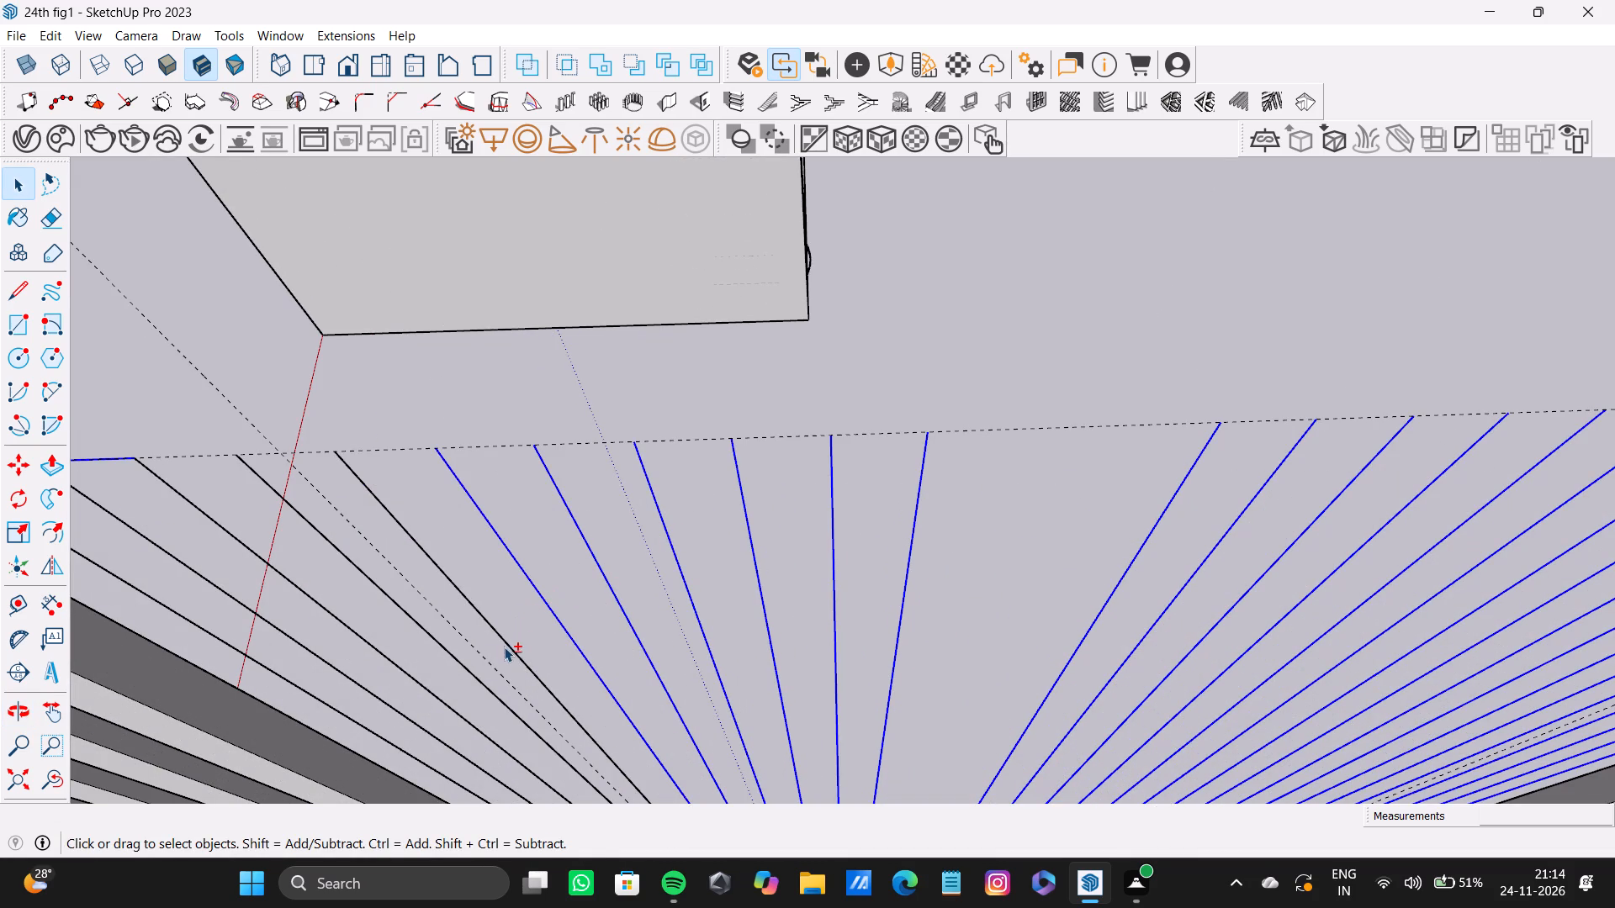
{"action": "left_click", "coordinate": [504, 647], "text": "shift"}
{"action": "left_click", "coordinate": [512, 645], "text": "shift"}
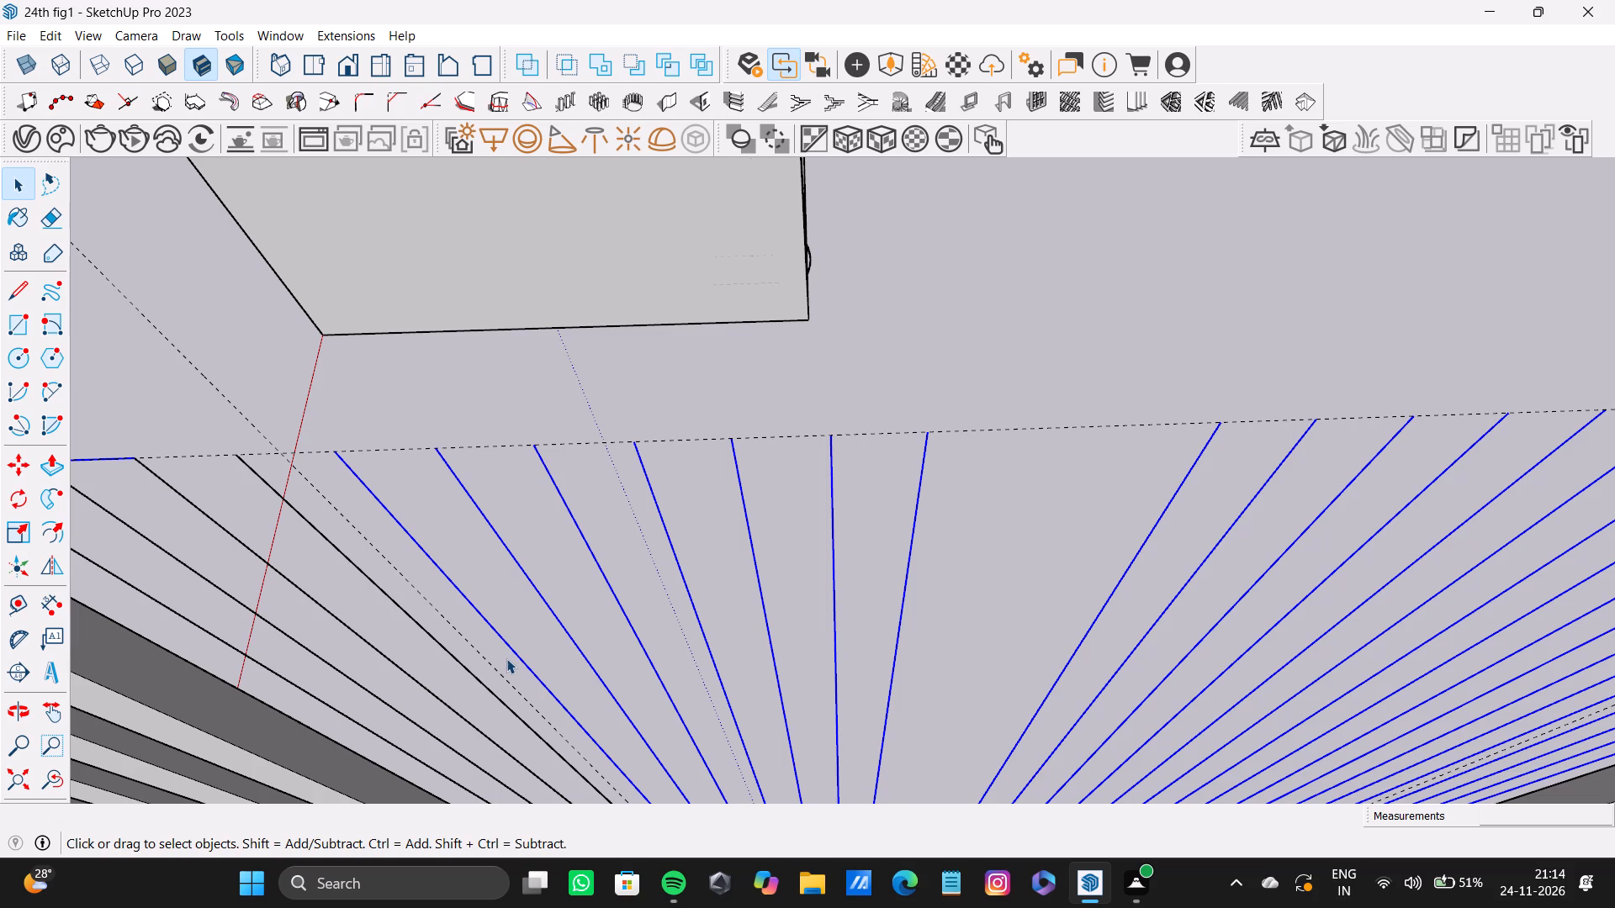
{"action": "left_click", "coordinate": [296, 507], "text": "shift"}
{"action": "left_click", "coordinate": [227, 531], "text": "shift"}
{"action": "scroll", "coordinate": [227, 531], "scroll_direction": "down", "scroll_amount": 4, "text": "shift"}
{"action": "middle_click_drag", "start_coordinate": [225, 531], "coordinate": [575, 494], "text": "shift"}
{"action": "left_click", "coordinate": [506, 483], "text": "shift"}
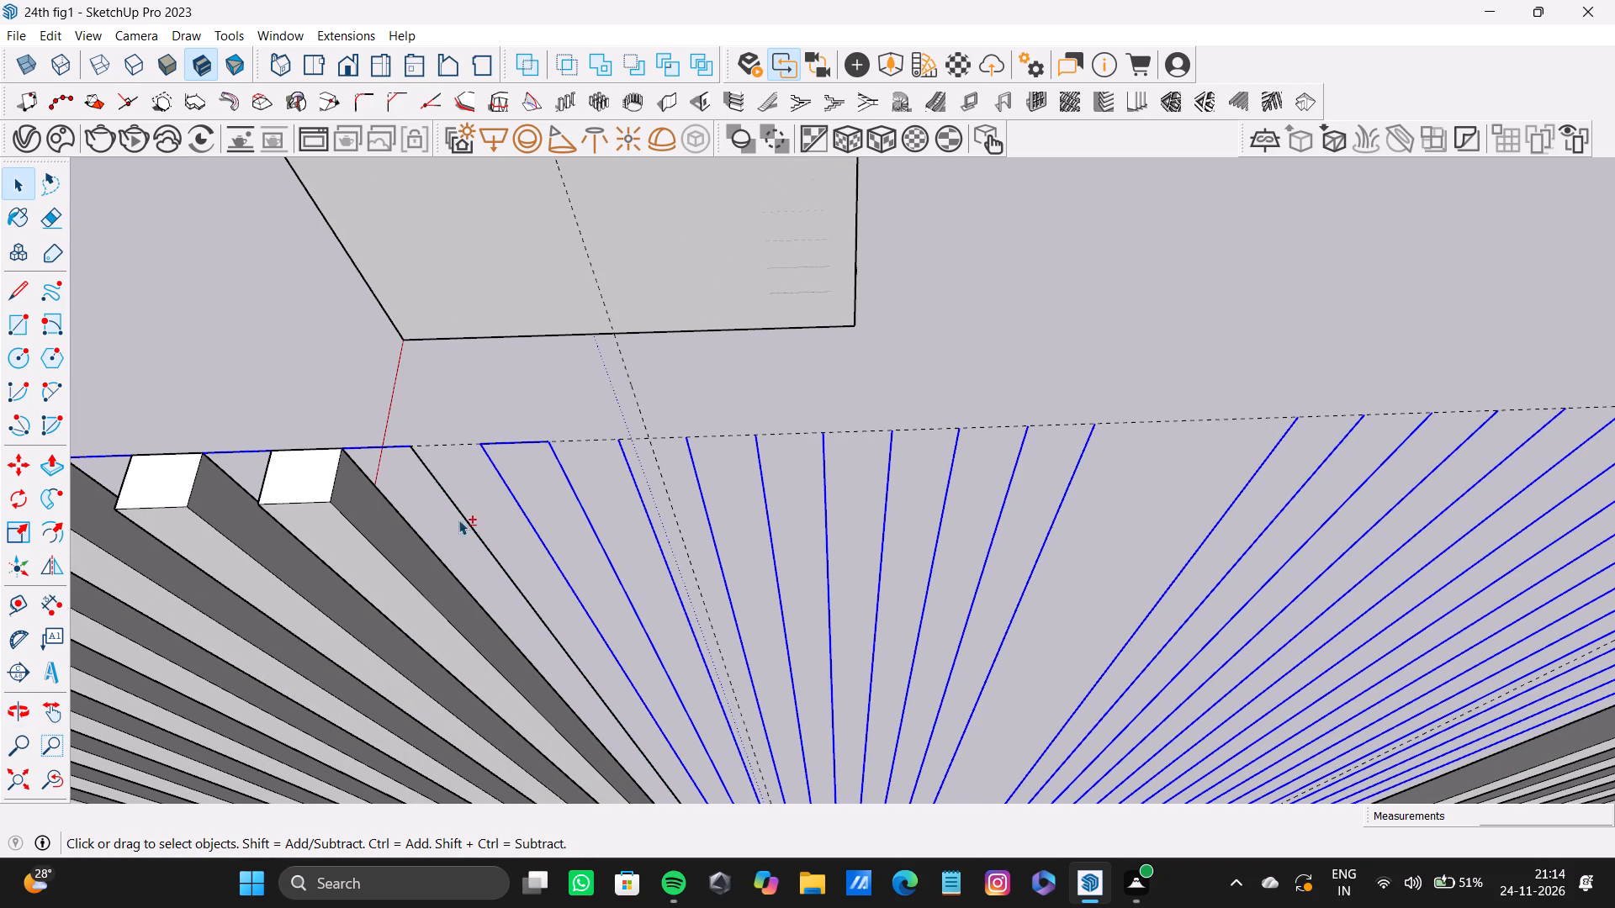
{"action": "left_click", "coordinate": [464, 522], "text": "shift"}
{"action": "scroll", "coordinate": [430, 523], "scroll_direction": "down", "scroll_amount": 10, "text": "shift"}
{"action": "middle_click_drag", "start_coordinate": [416, 537], "coordinate": [652, 501], "text": "shift"}
{"action": "scroll", "coordinate": [649, 497], "scroll_direction": "up", "scroll_amount": 3}
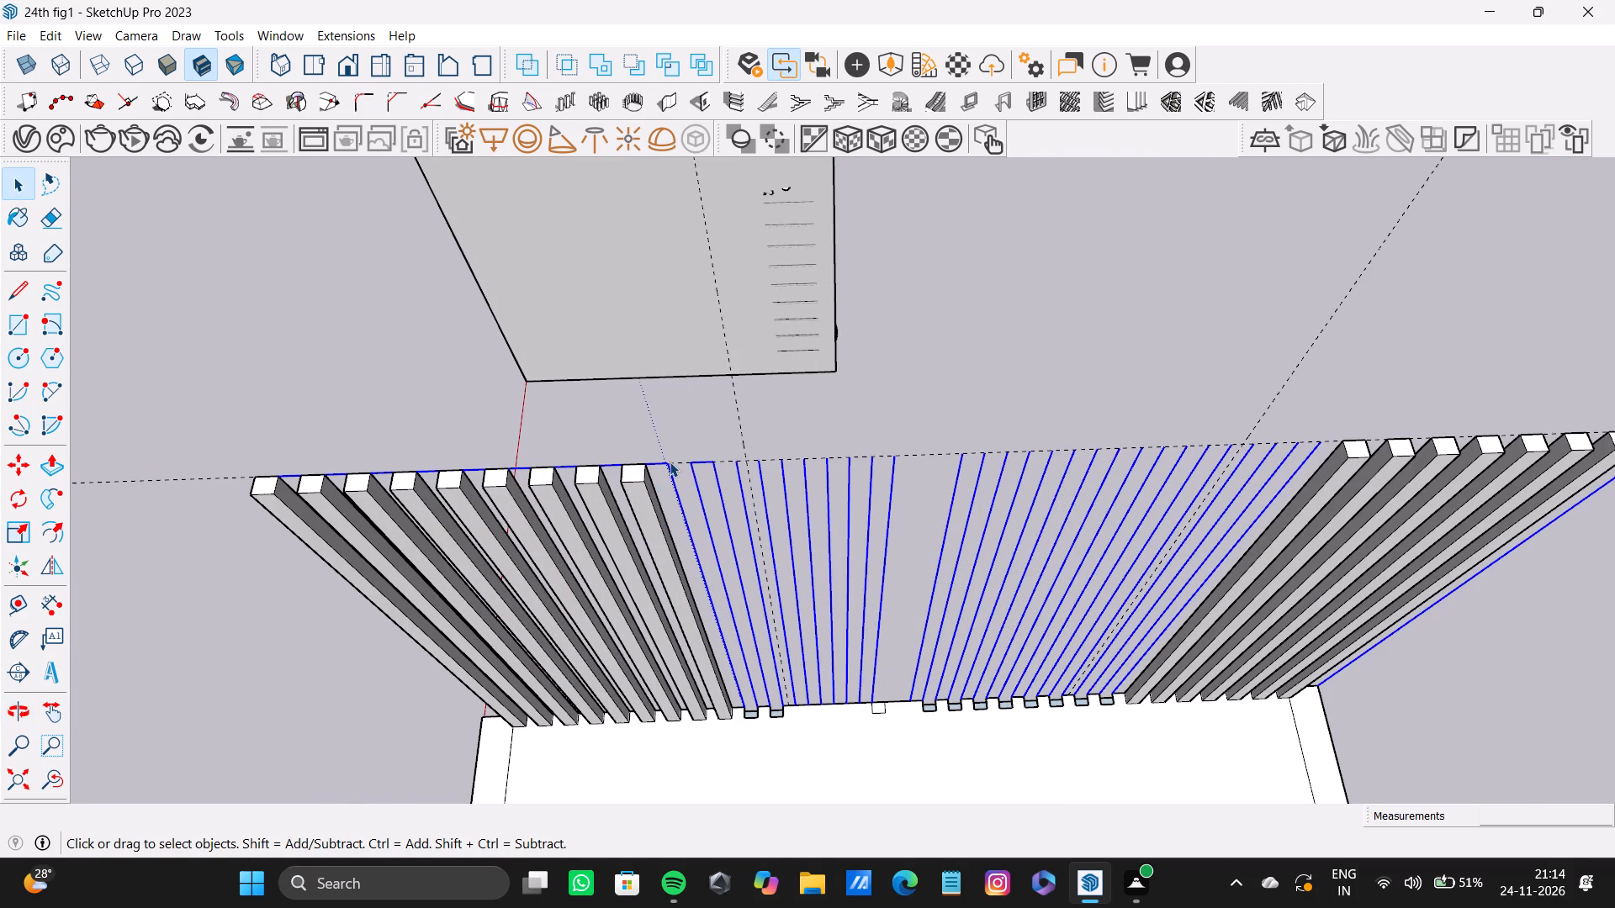
{"action": "key", "text": "Delete"}
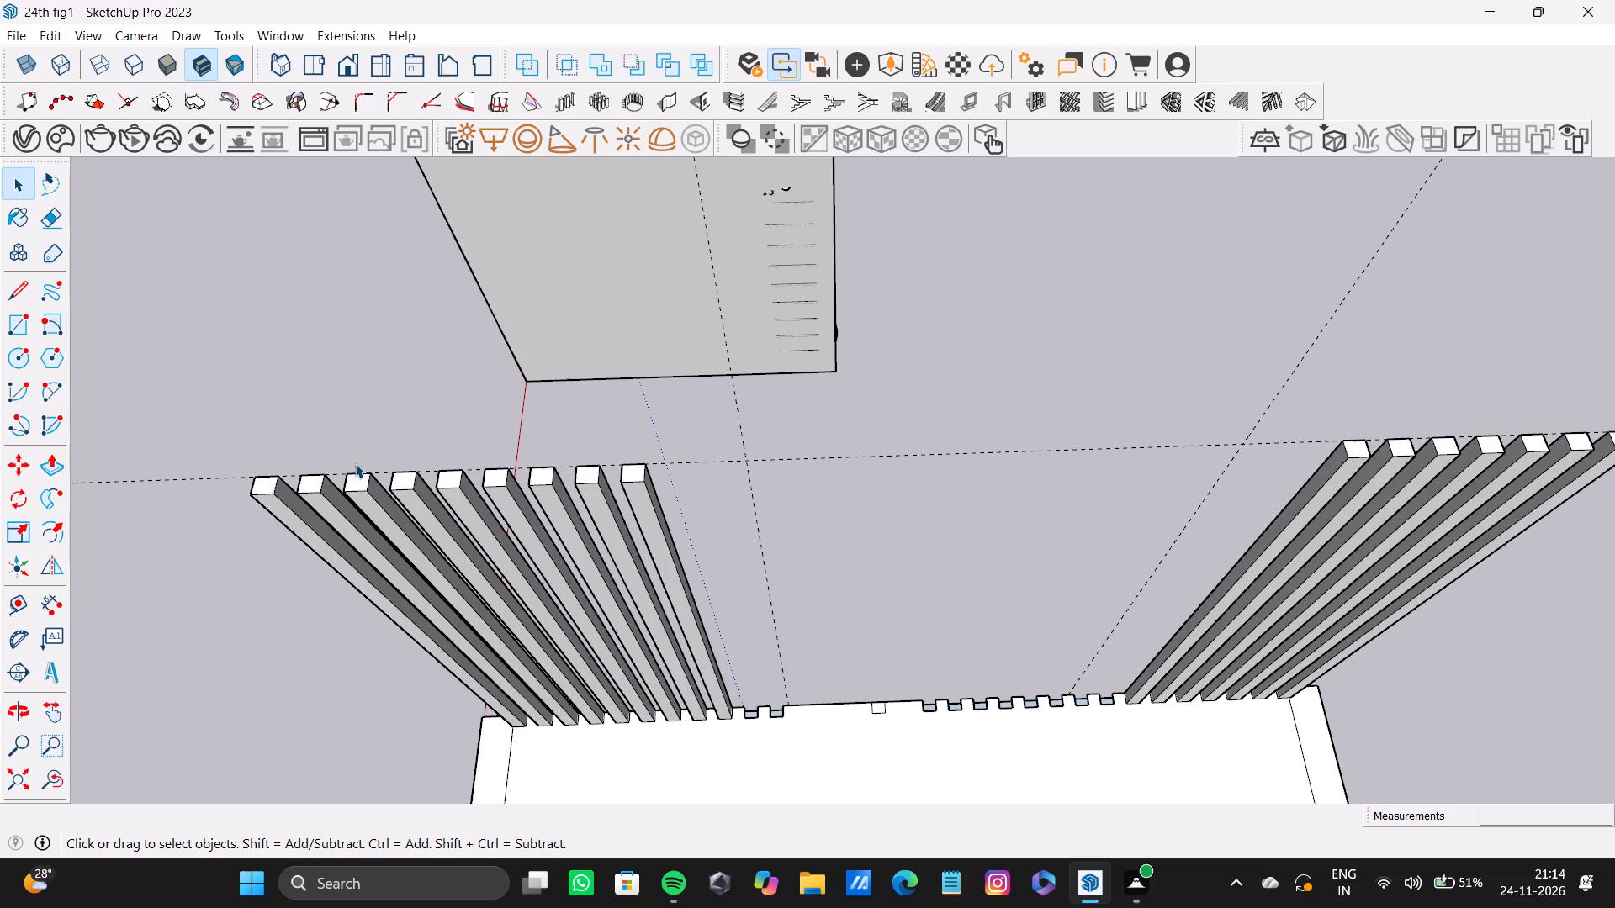
Examine the two remaining strip groups, the notched platform edge between them and the platform's underside from several angles.
{"action": "scroll", "coordinate": [616, 566], "scroll_direction": "down", "scroll_amount": 3}
{"action": "middle_click_drag", "start_coordinate": [616, 567], "coordinate": [495, 555]}
{"action": "scroll", "coordinate": [633, 674], "scroll_direction": "up", "scroll_amount": 4, "text": "shift"}
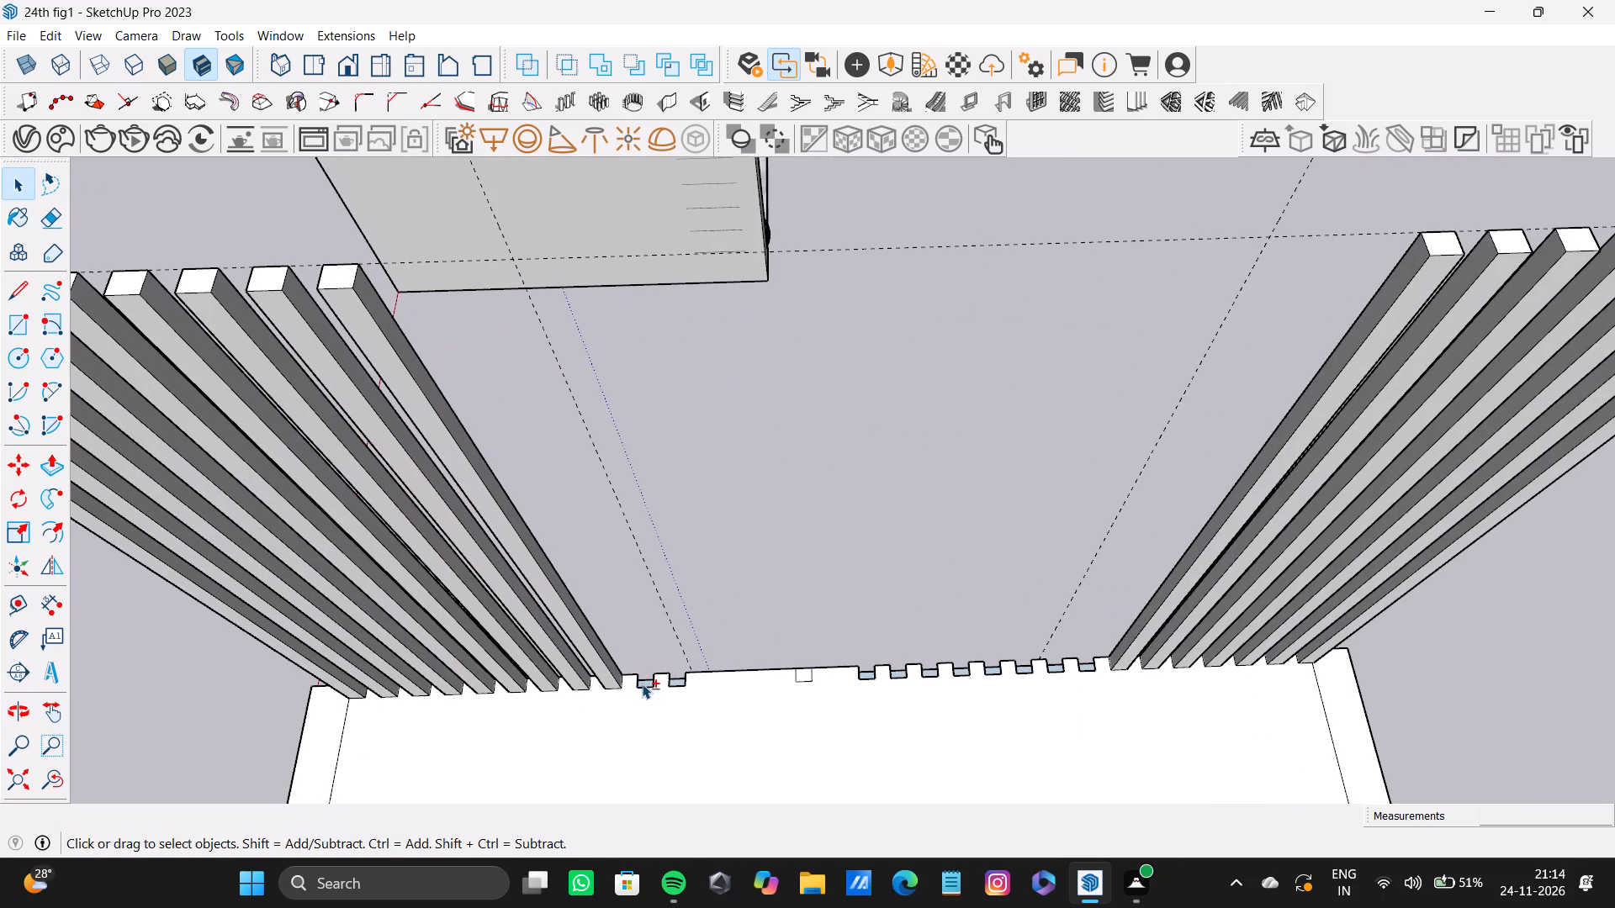
{"action": "scroll", "coordinate": [673, 678], "scroll_direction": "down", "scroll_amount": 3, "text": "shift"}
{"action": "middle_click_drag", "start_coordinate": [672, 676], "coordinate": [324, 405], "text": "shift"}
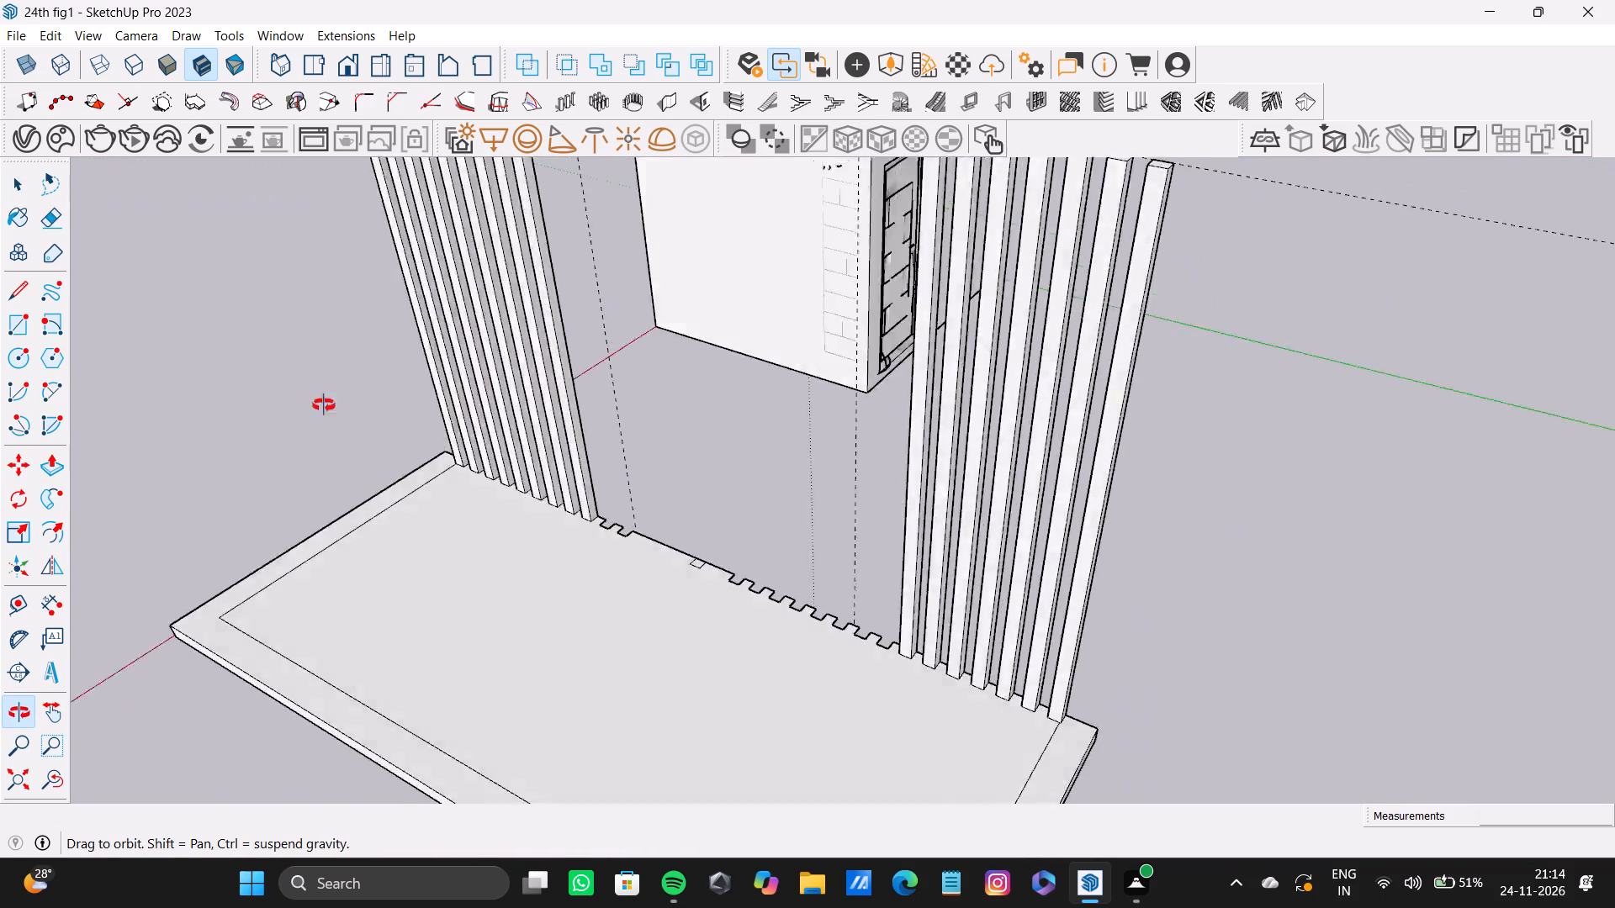
{"action": "middle_click_drag", "start_coordinate": [324, 405], "coordinate": [220, 379], "text": "shift"}
{"action": "middle_click_drag", "start_coordinate": [556, 561], "coordinate": [150, 372]}
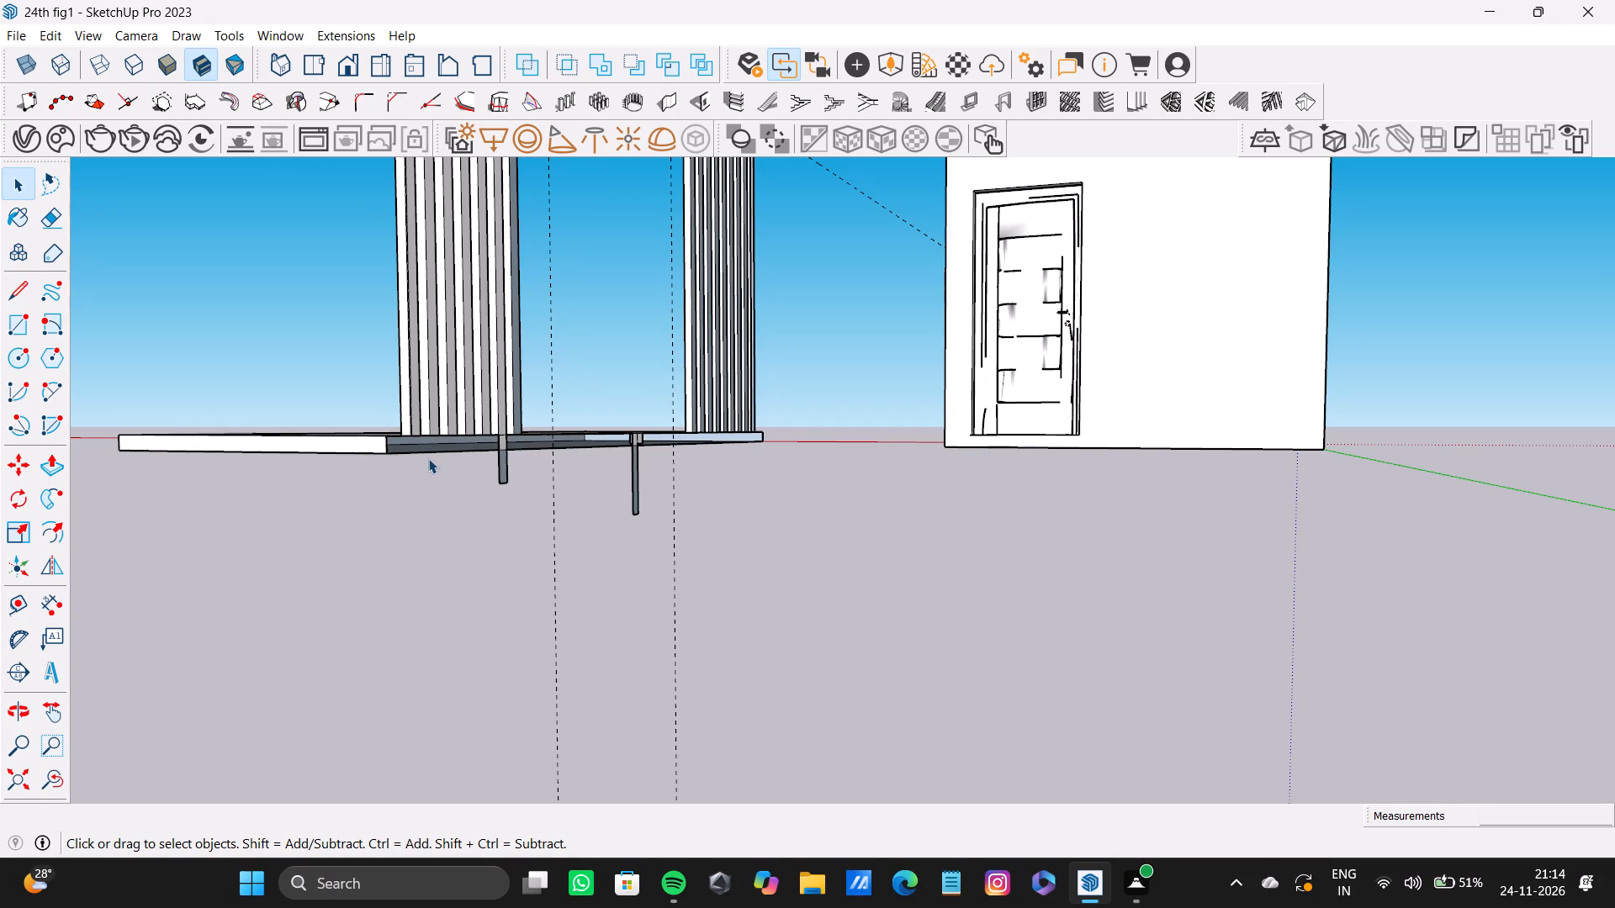
{"action": "scroll", "coordinate": [498, 458], "scroll_direction": "up", "scroll_amount": 10}
{"action": "scroll", "coordinate": [499, 467], "scroll_direction": "down", "scroll_amount": 2}
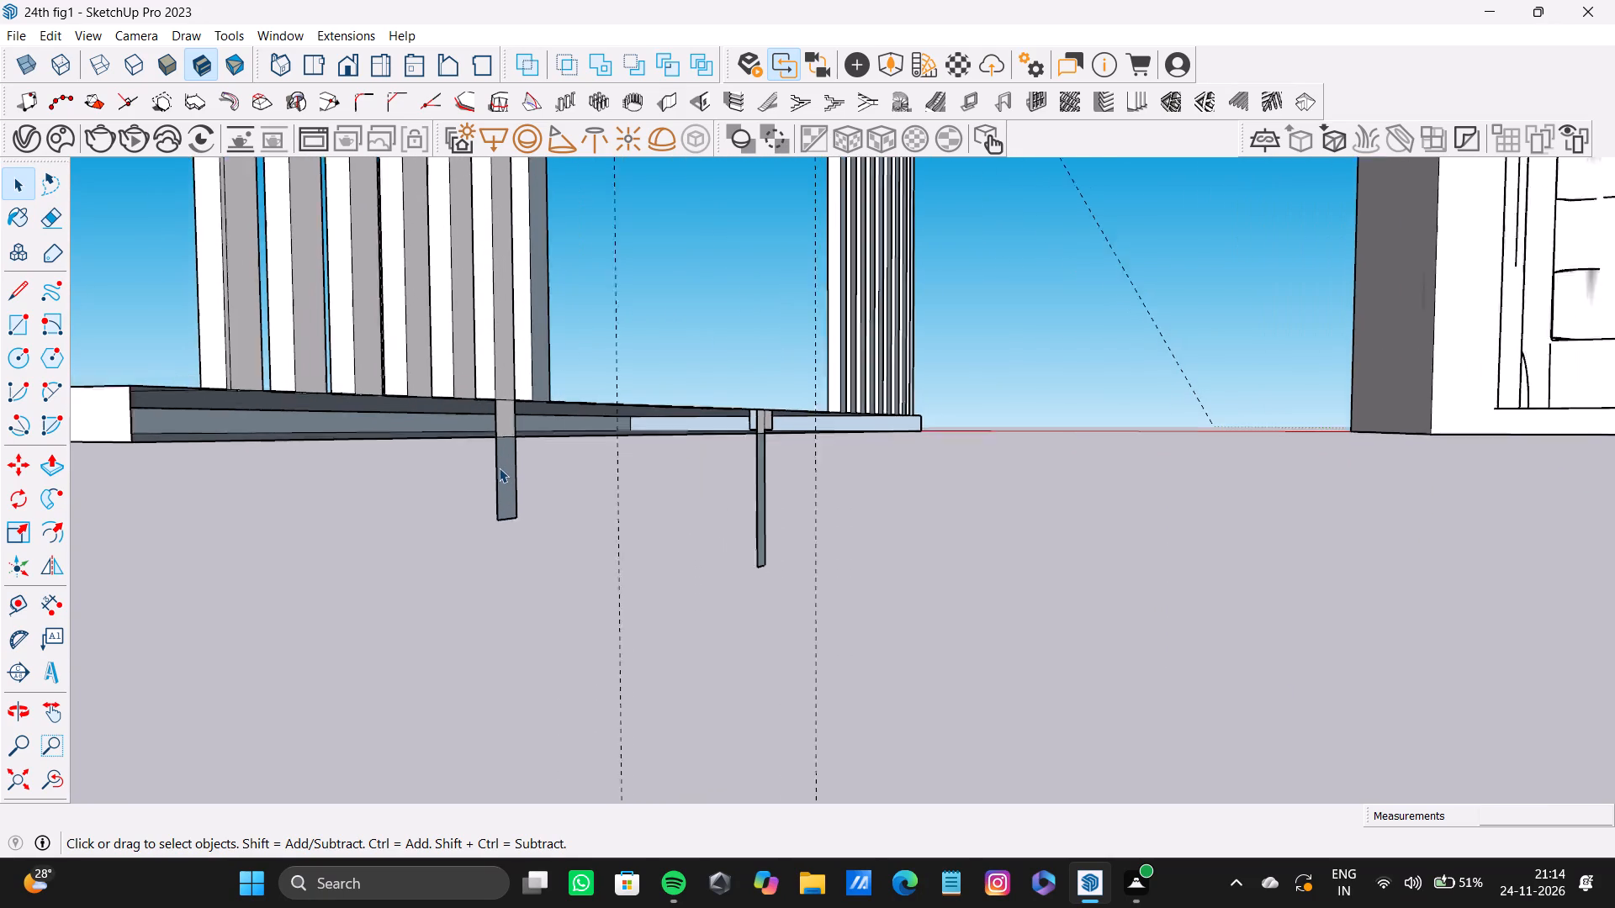
{"action": "scroll", "coordinate": [499, 467], "scroll_direction": "down", "scroll_amount": 20}
{"action": "middle_click_drag", "start_coordinate": [499, 467], "coordinate": [856, 615]}
{"action": "middle_click_drag", "start_coordinate": [376, 509], "coordinate": [396, 509]}
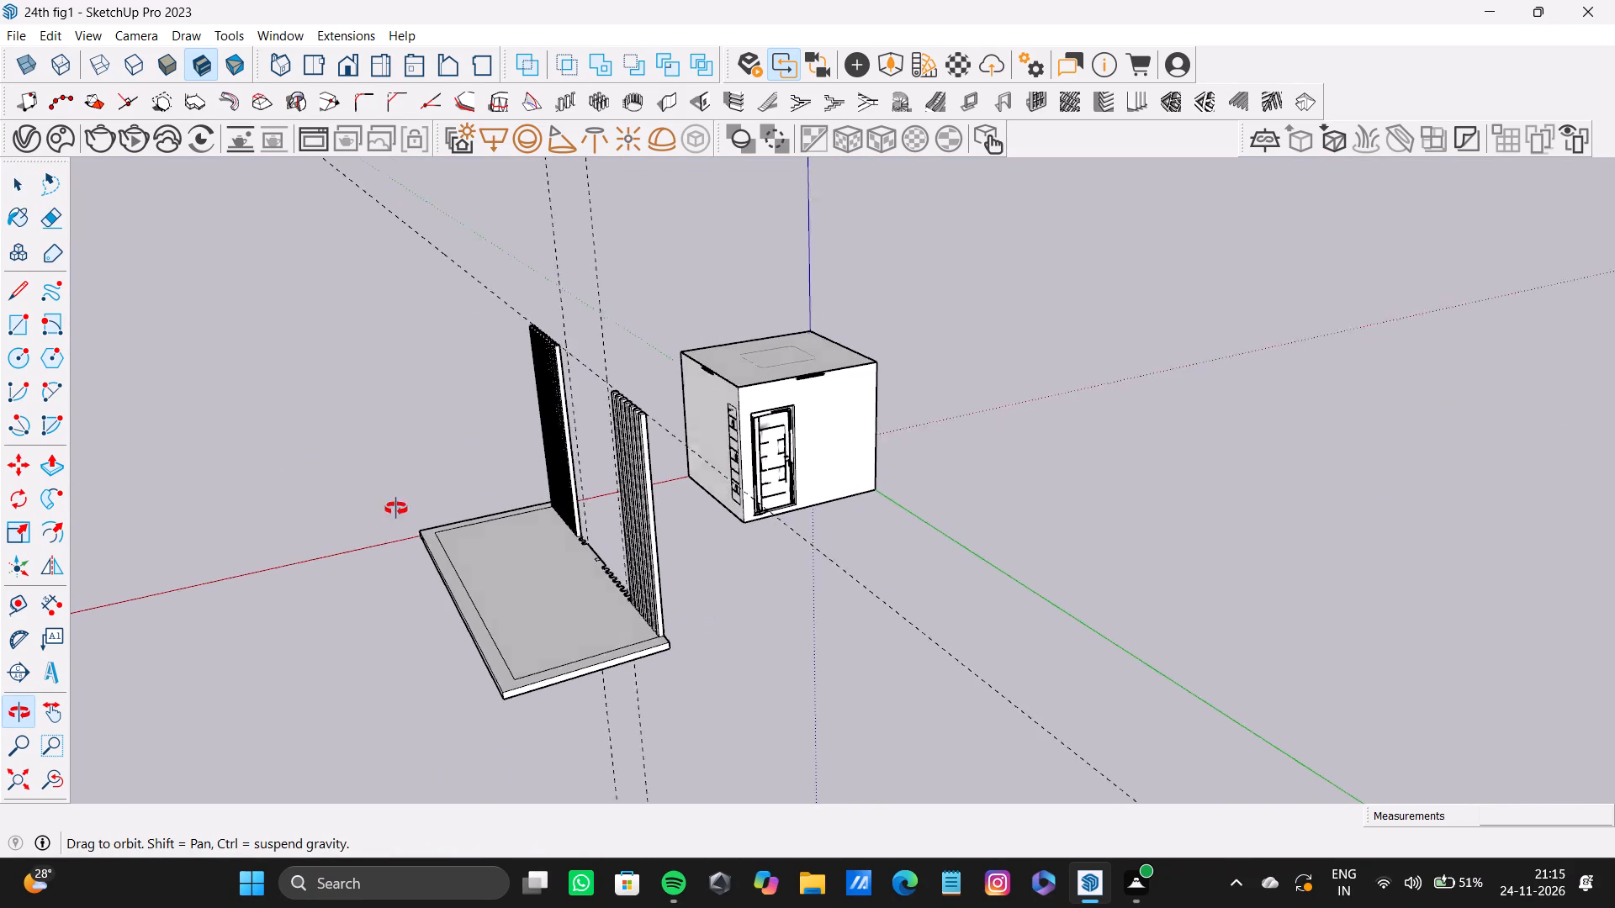
{"action": "middle_click_drag", "start_coordinate": [396, 509], "coordinate": [977, 656]}
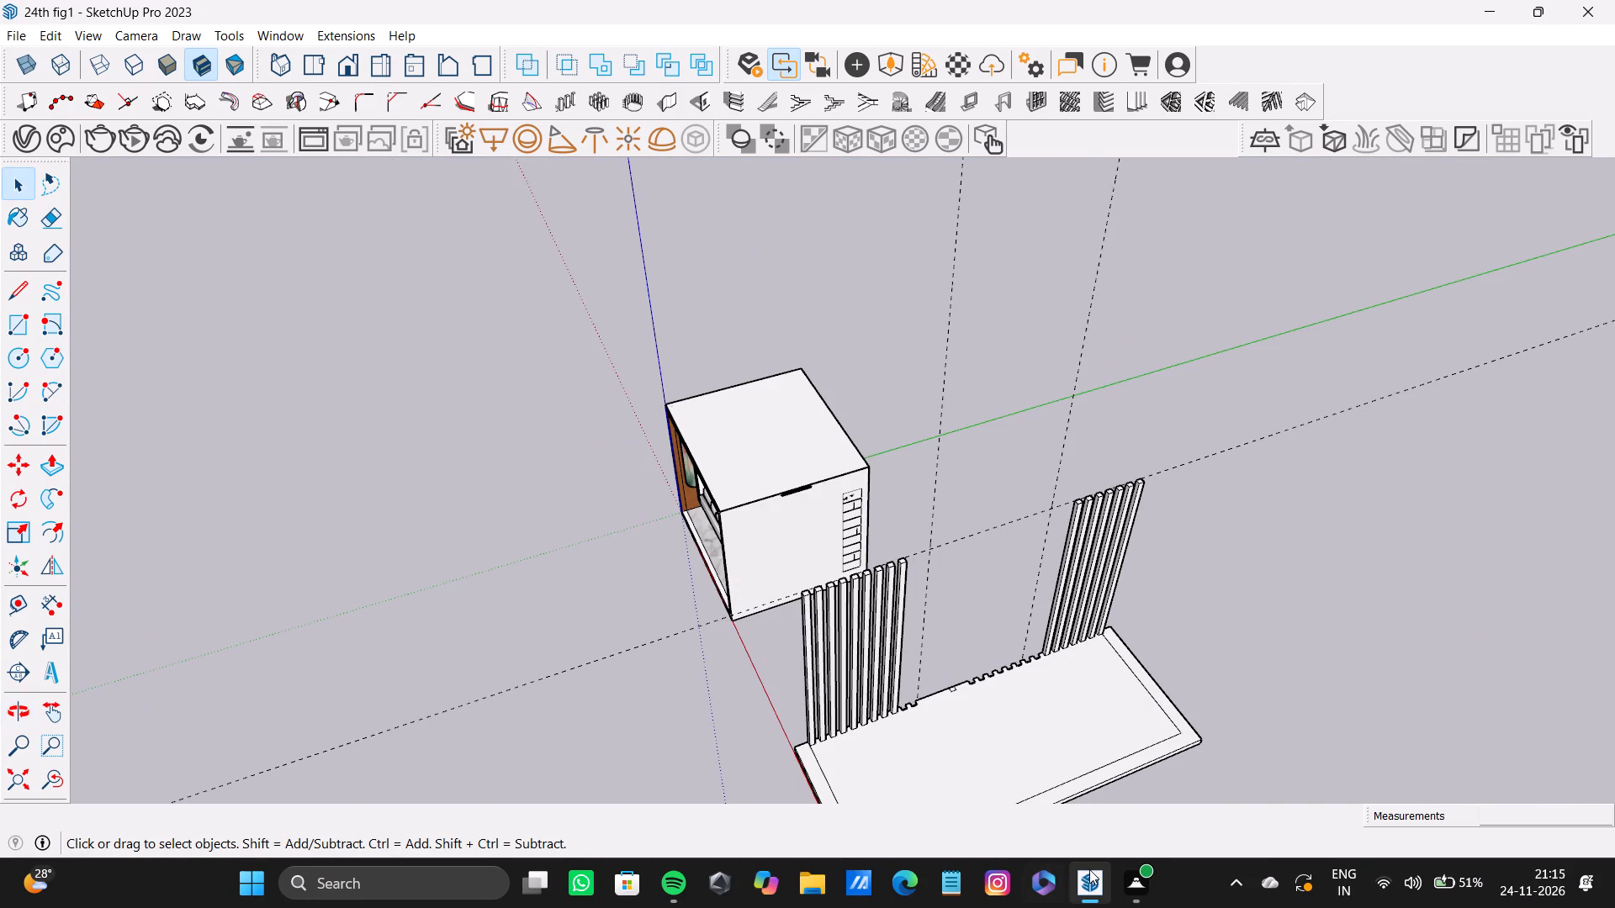
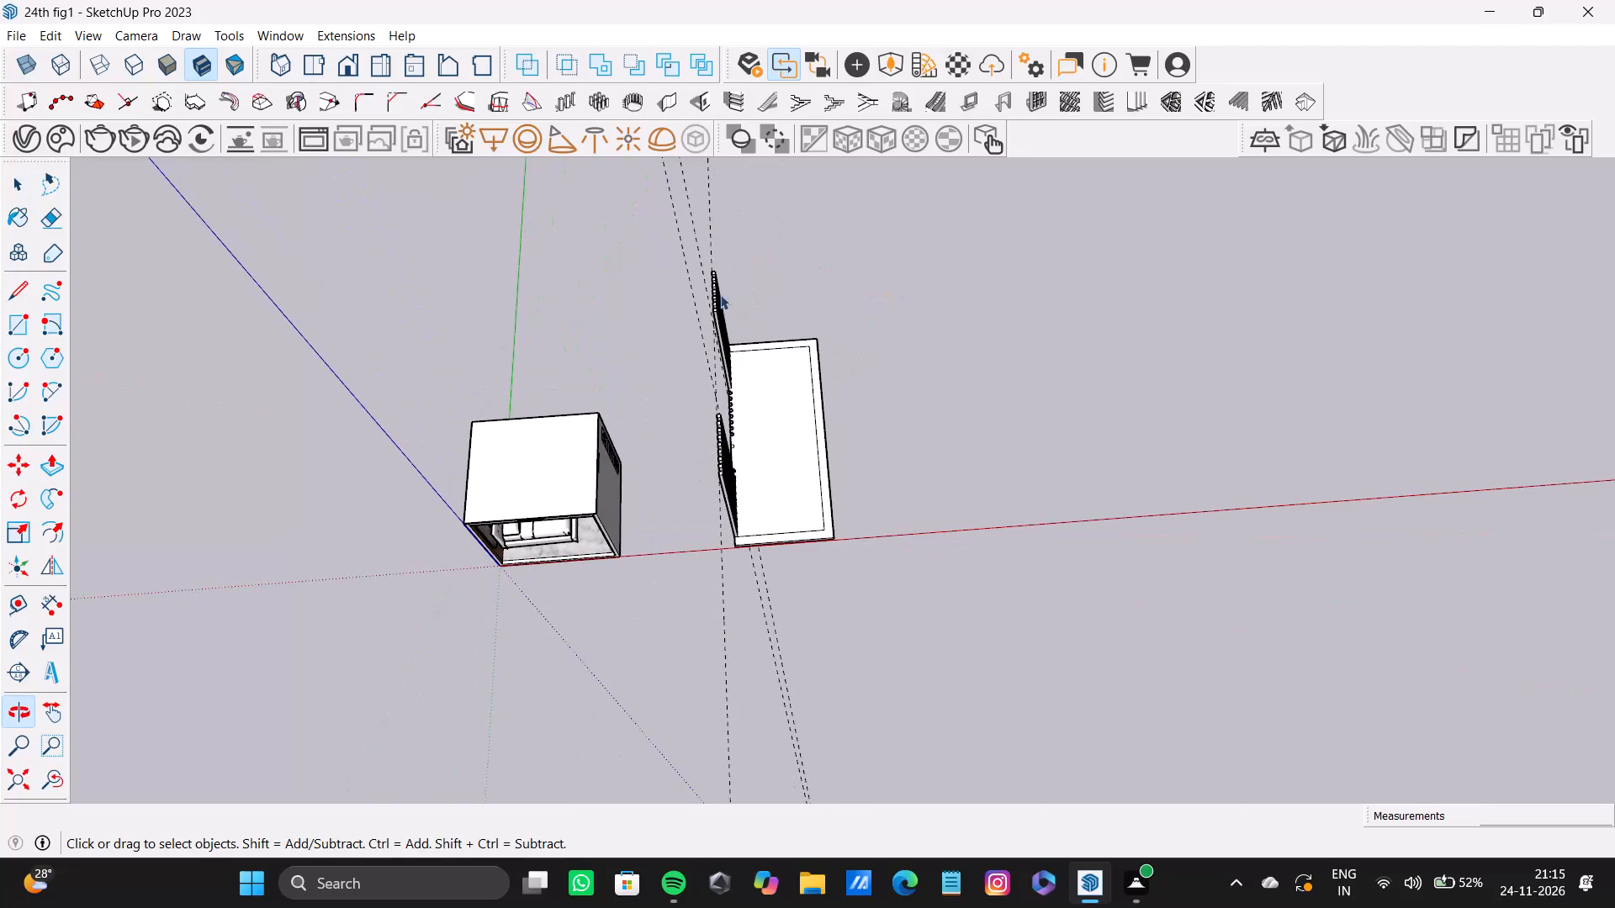
Delete the rectangular bordered slab and its attached rows of small pieces beside the bedroom box.
{"action": "left_click_drag", "start_coordinate": [647, 176], "coordinate": [951, 594]}
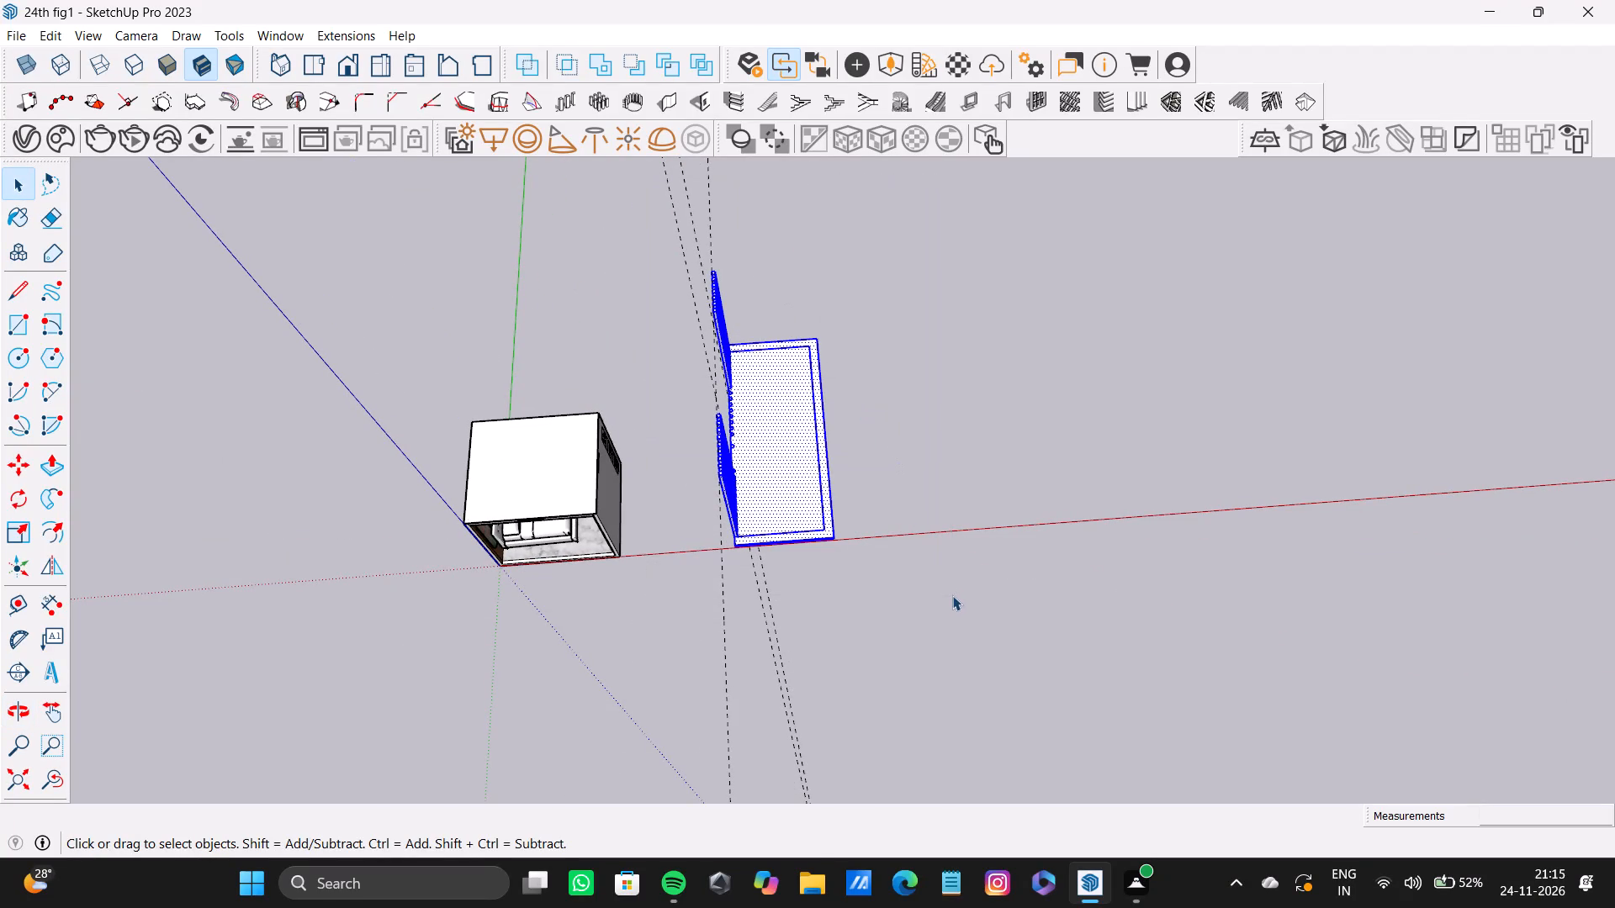
{"action": "key", "text": "Delete"}
{"action": "key", "text": "F12"}
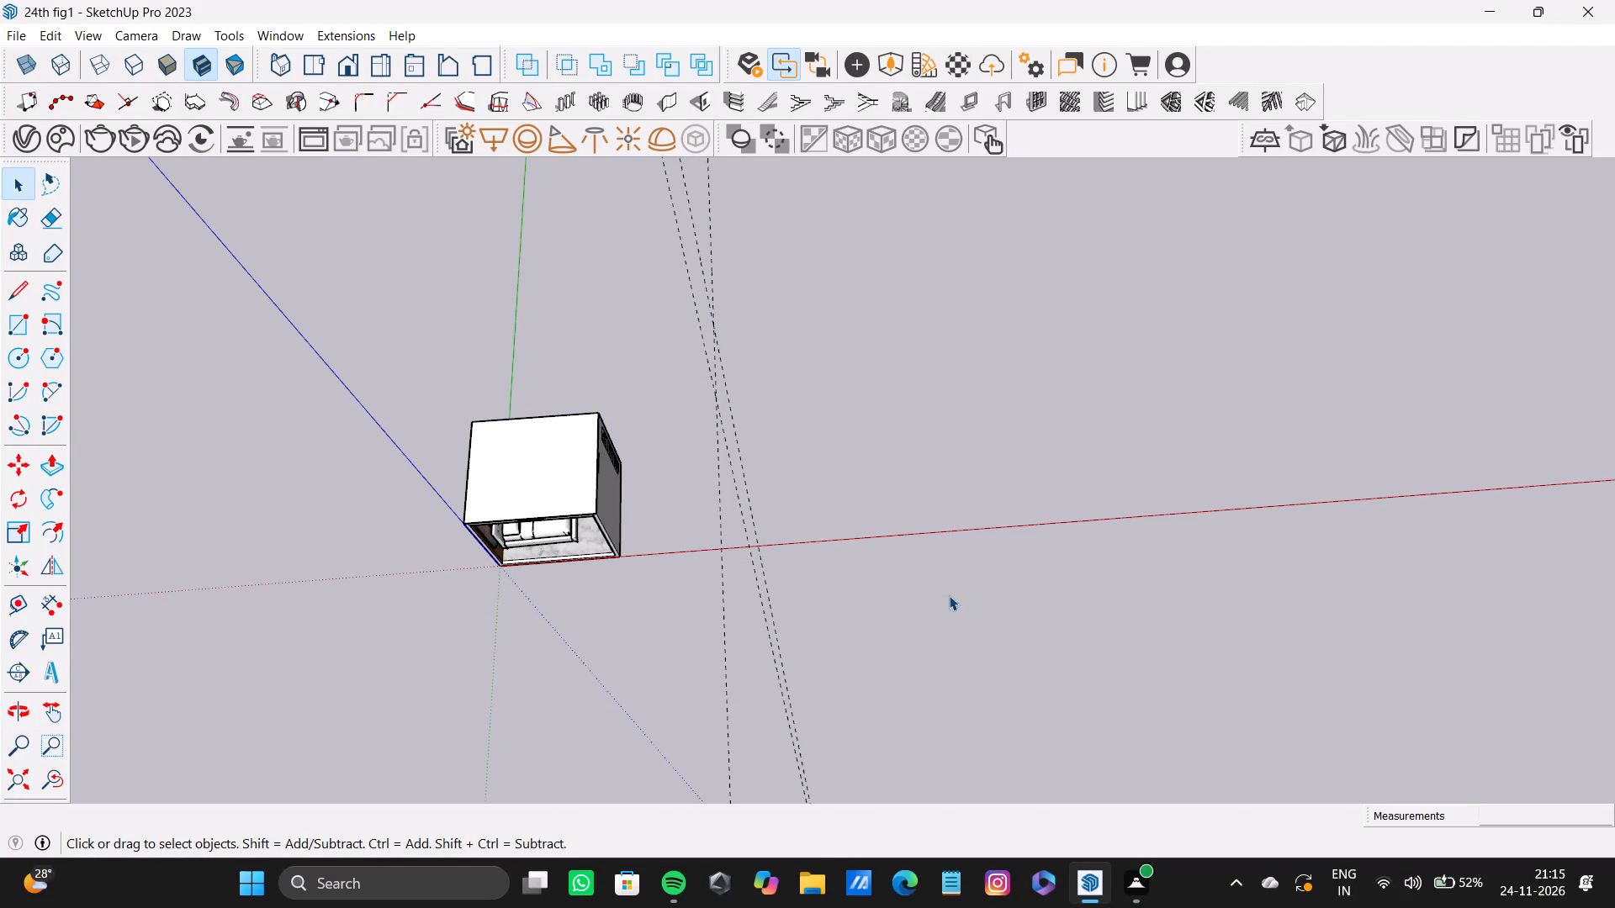
{"action": "key", "text": "space"}
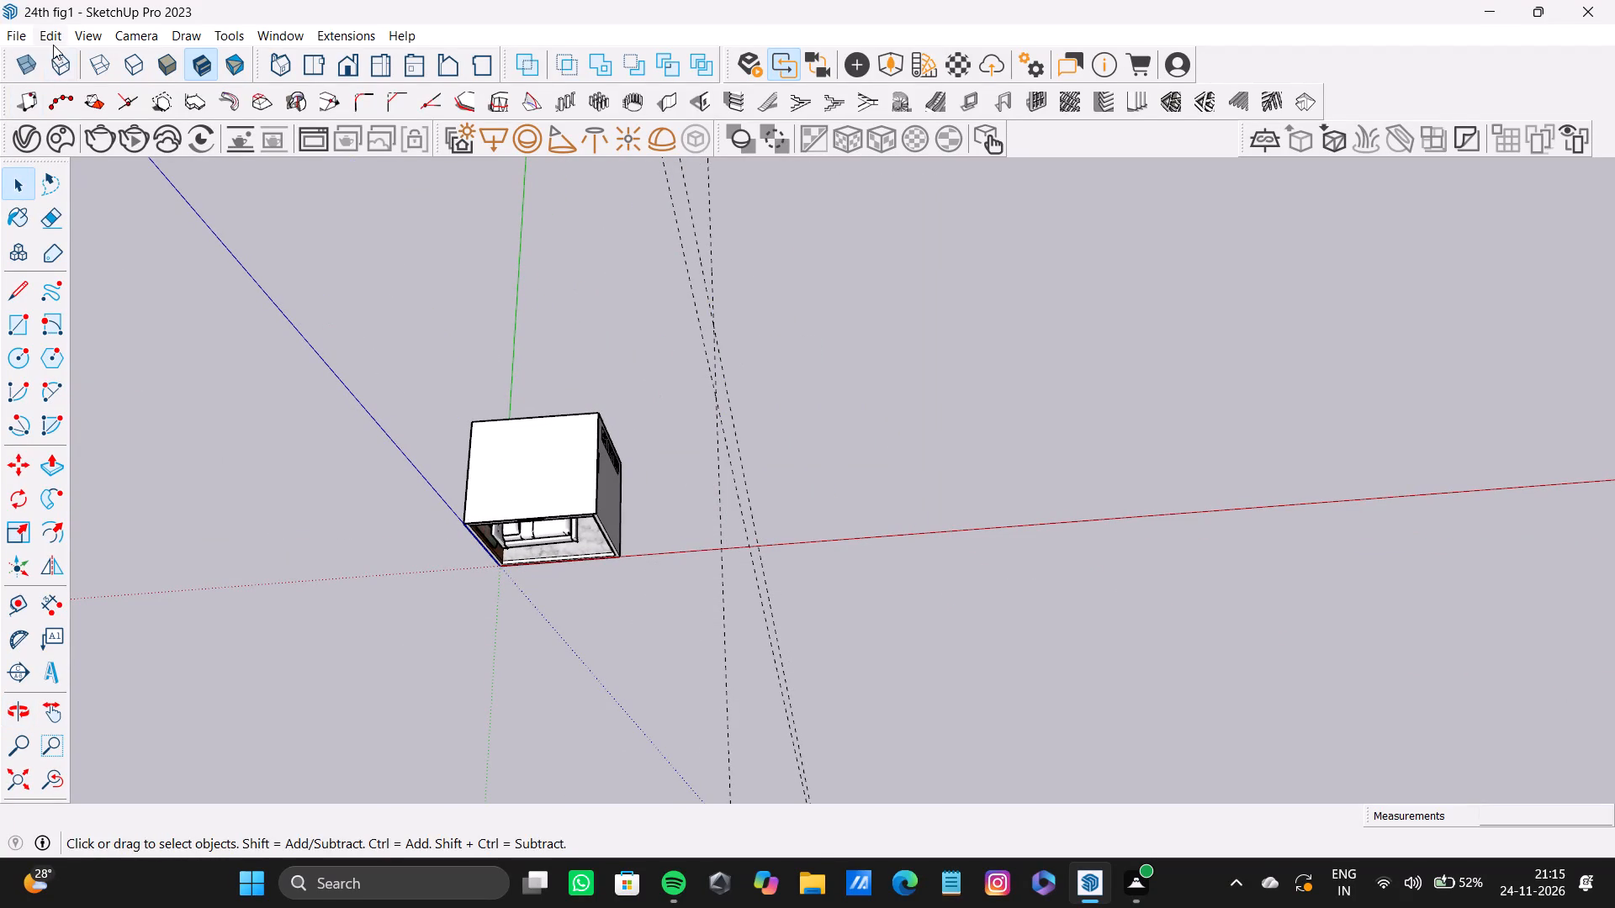
Delete all construction guides from the model.
{"action": "left_click", "coordinate": [53, 43]}
{"action": "left_click", "coordinate": [137, 214]}
Draw a ground rectangle about 25' 10 5/8" by 19' 9 7/16" along the red axis, apart from the bedroom box.
{"action": "middle_click_drag", "start_coordinate": [714, 537], "coordinate": [580, 186]}
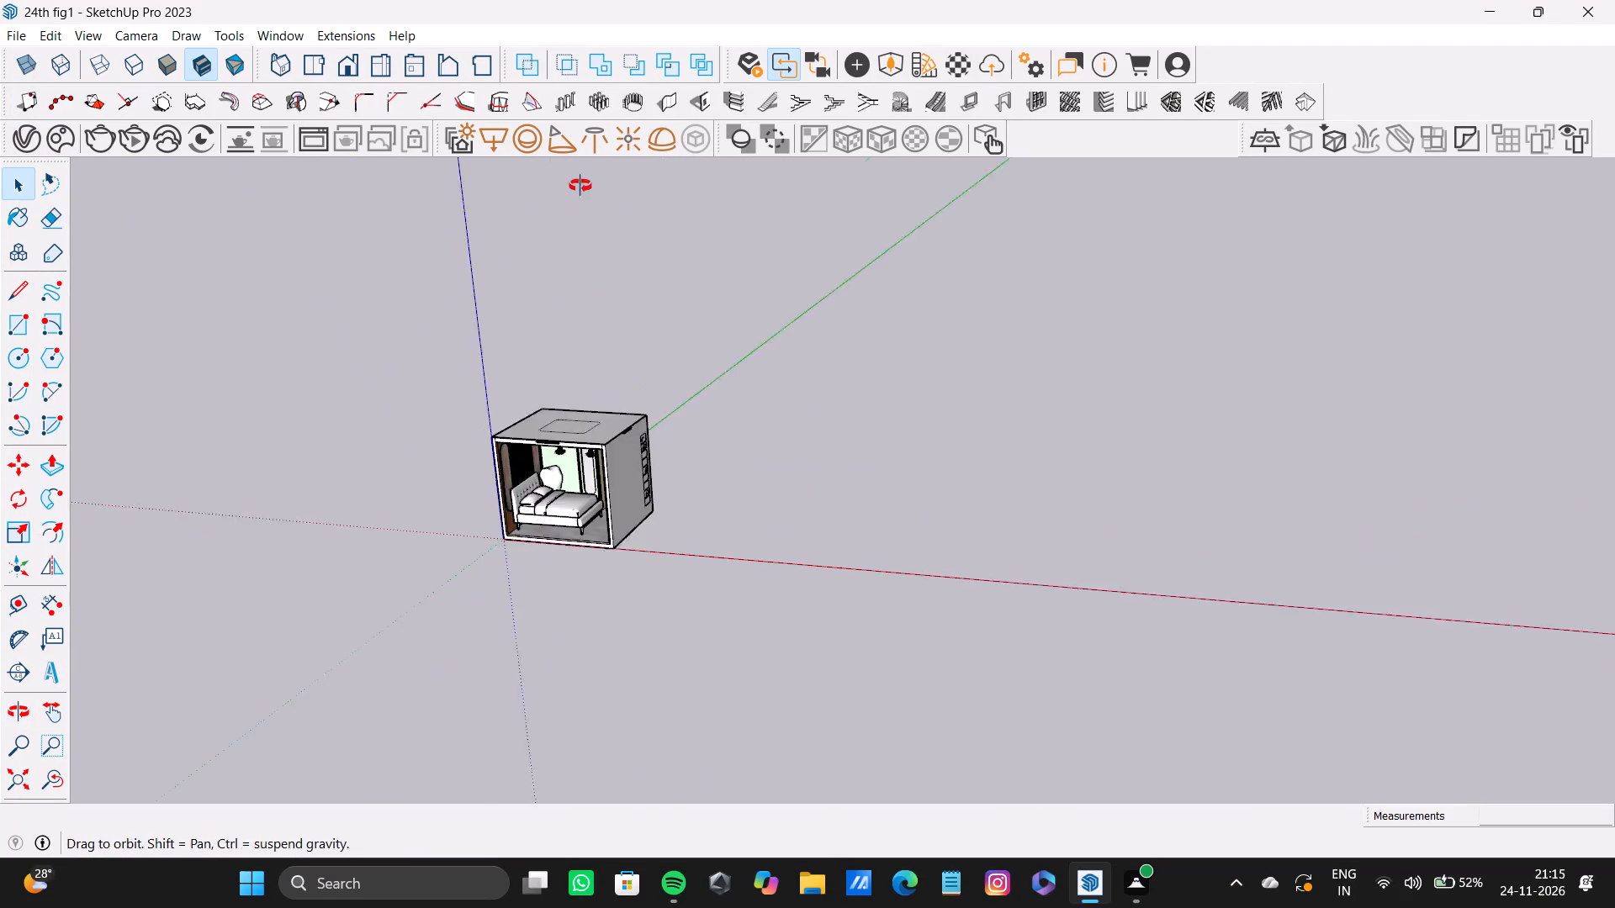
{"action": "middle_click_drag", "start_coordinate": [580, 186], "coordinate": [580, 185]}
{"action": "scroll", "coordinate": [770, 472], "scroll_direction": "up", "scroll_amount": 3}
{"action": "scroll", "coordinate": [770, 476], "scroll_direction": "down", "scroll_amount": 4}
{"action": "middle_click_drag", "start_coordinate": [795, 469], "coordinate": [524, 526], "text": "shift"}
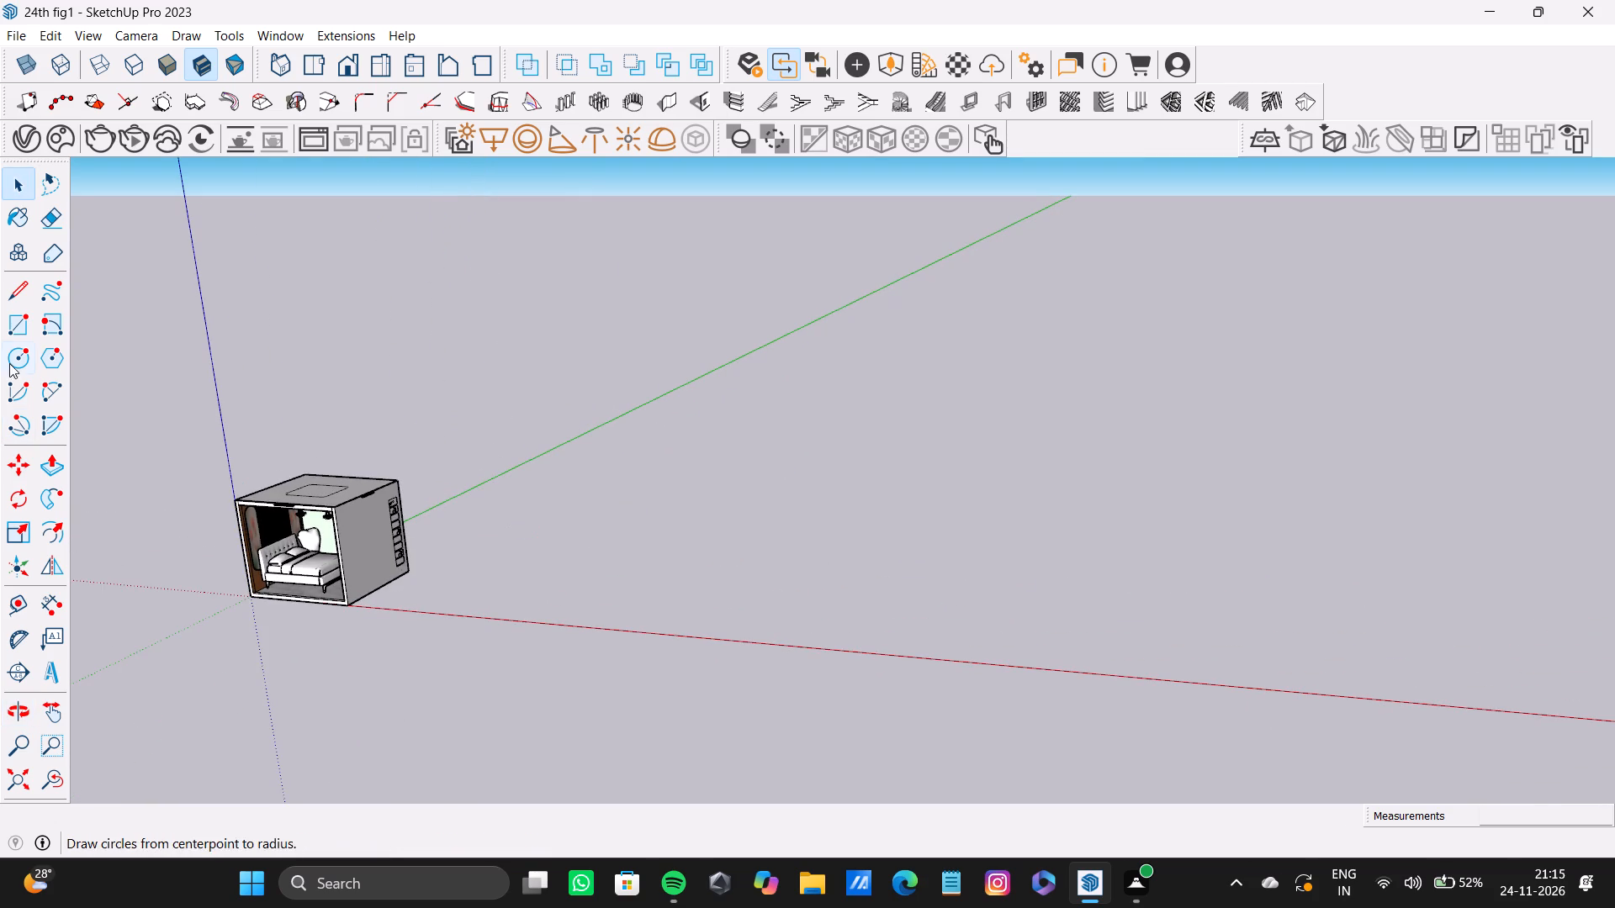
{"action": "left_click", "coordinate": [28, 316]}
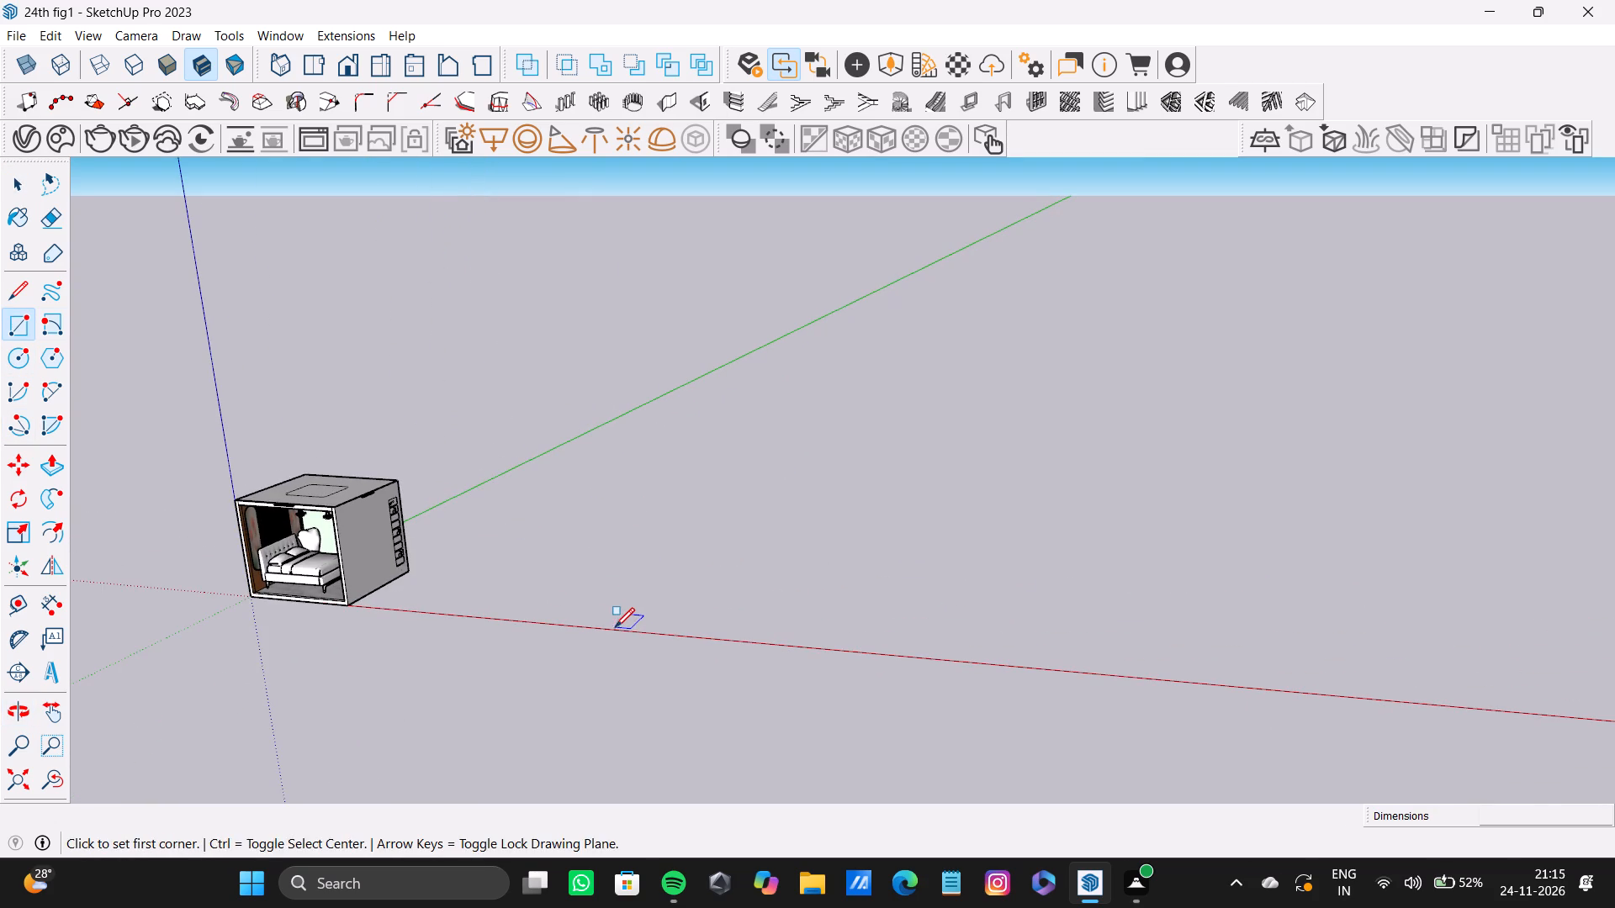
{"action": "left_click", "coordinate": [615, 629]}
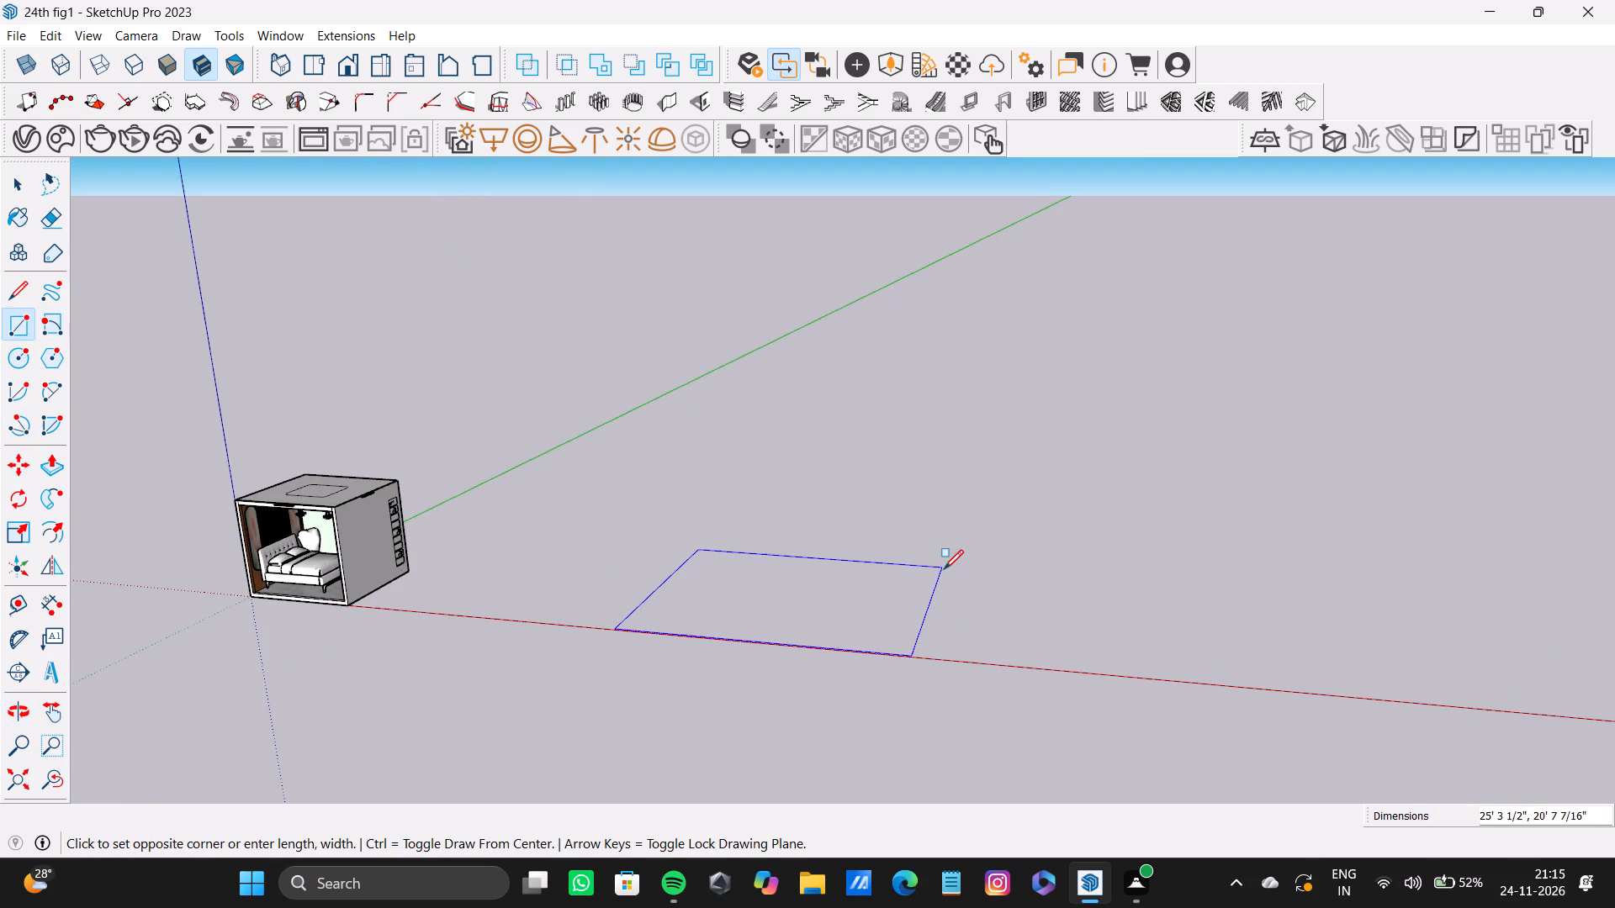
{"action": "left_click", "coordinate": [947, 571]}
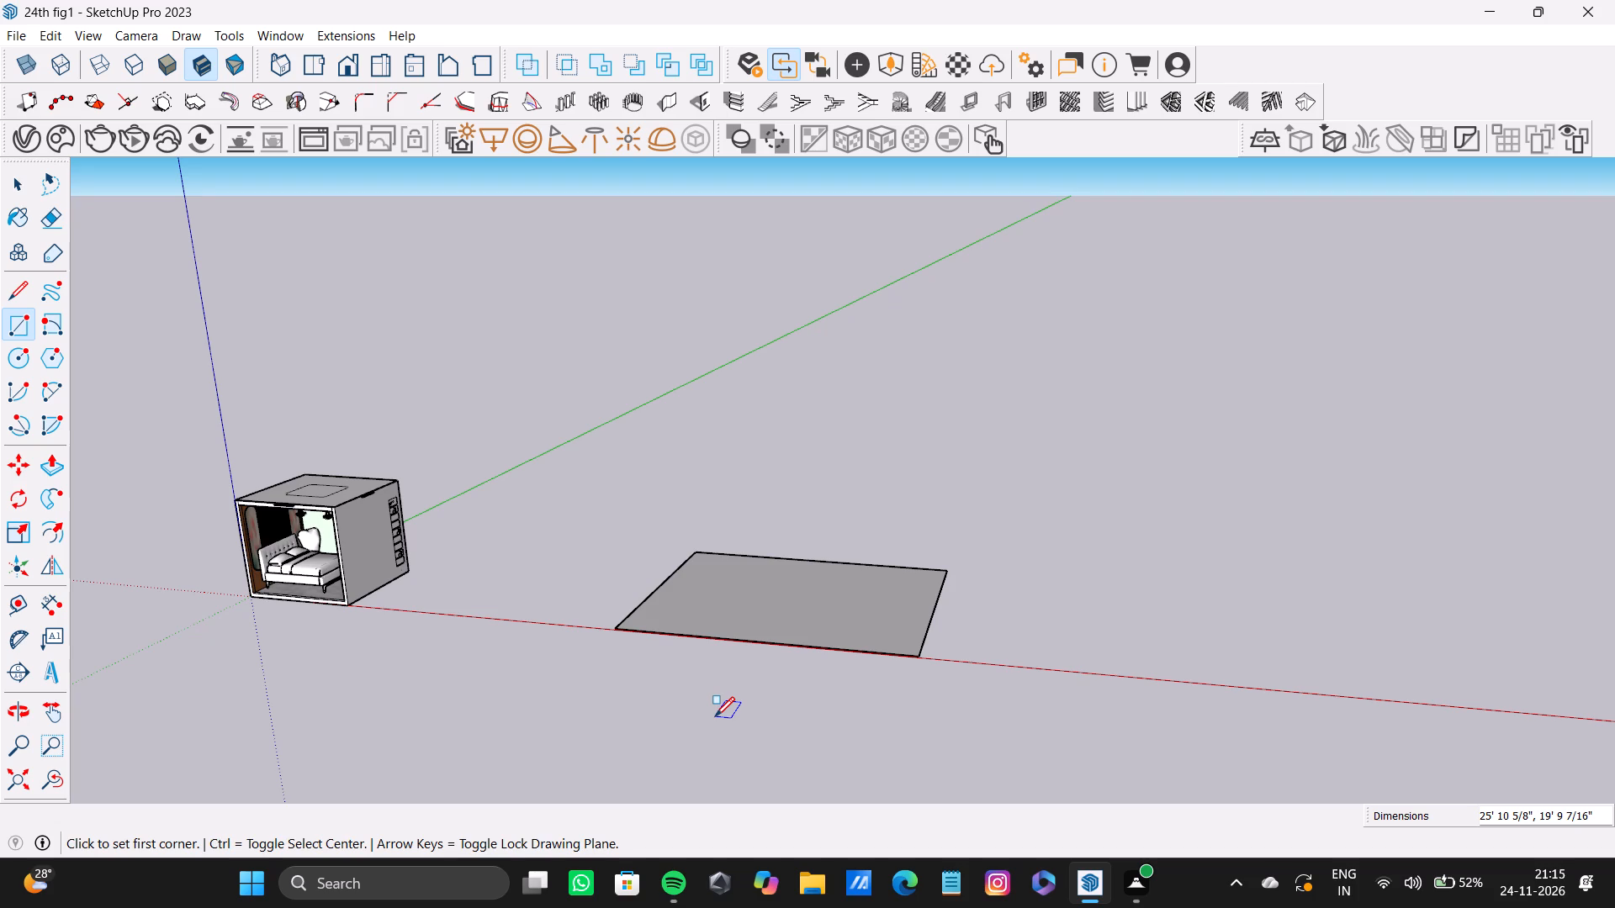
{"action": "key", "text": "space"}
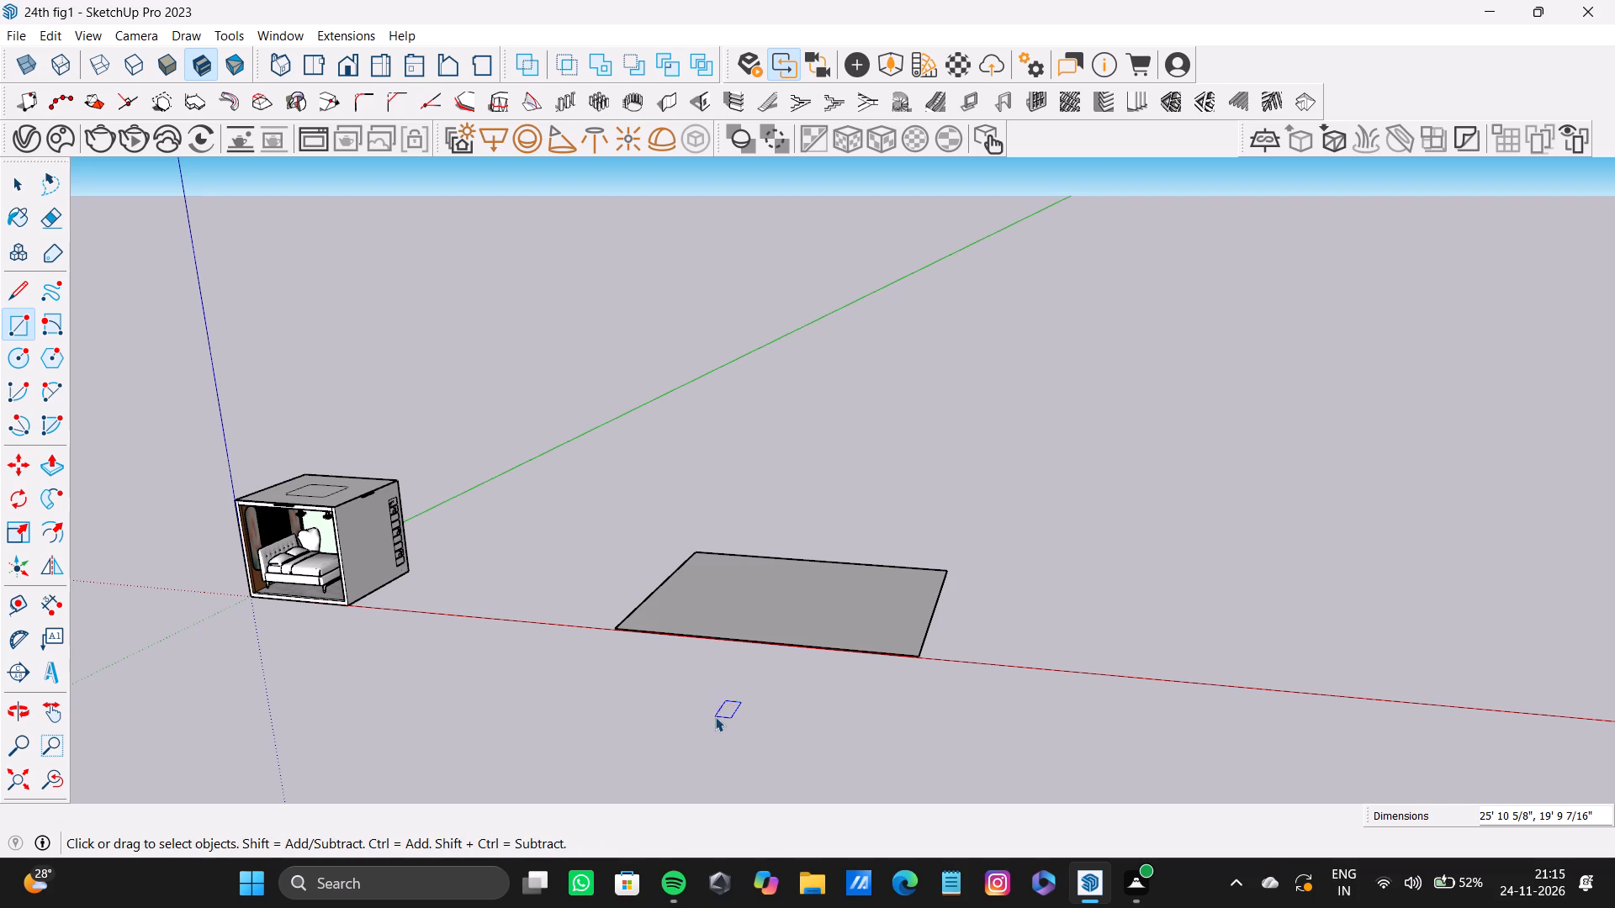
Push/Pull the new rectangle up into a slab 5" thick.
{"action": "type", "text": "p"}
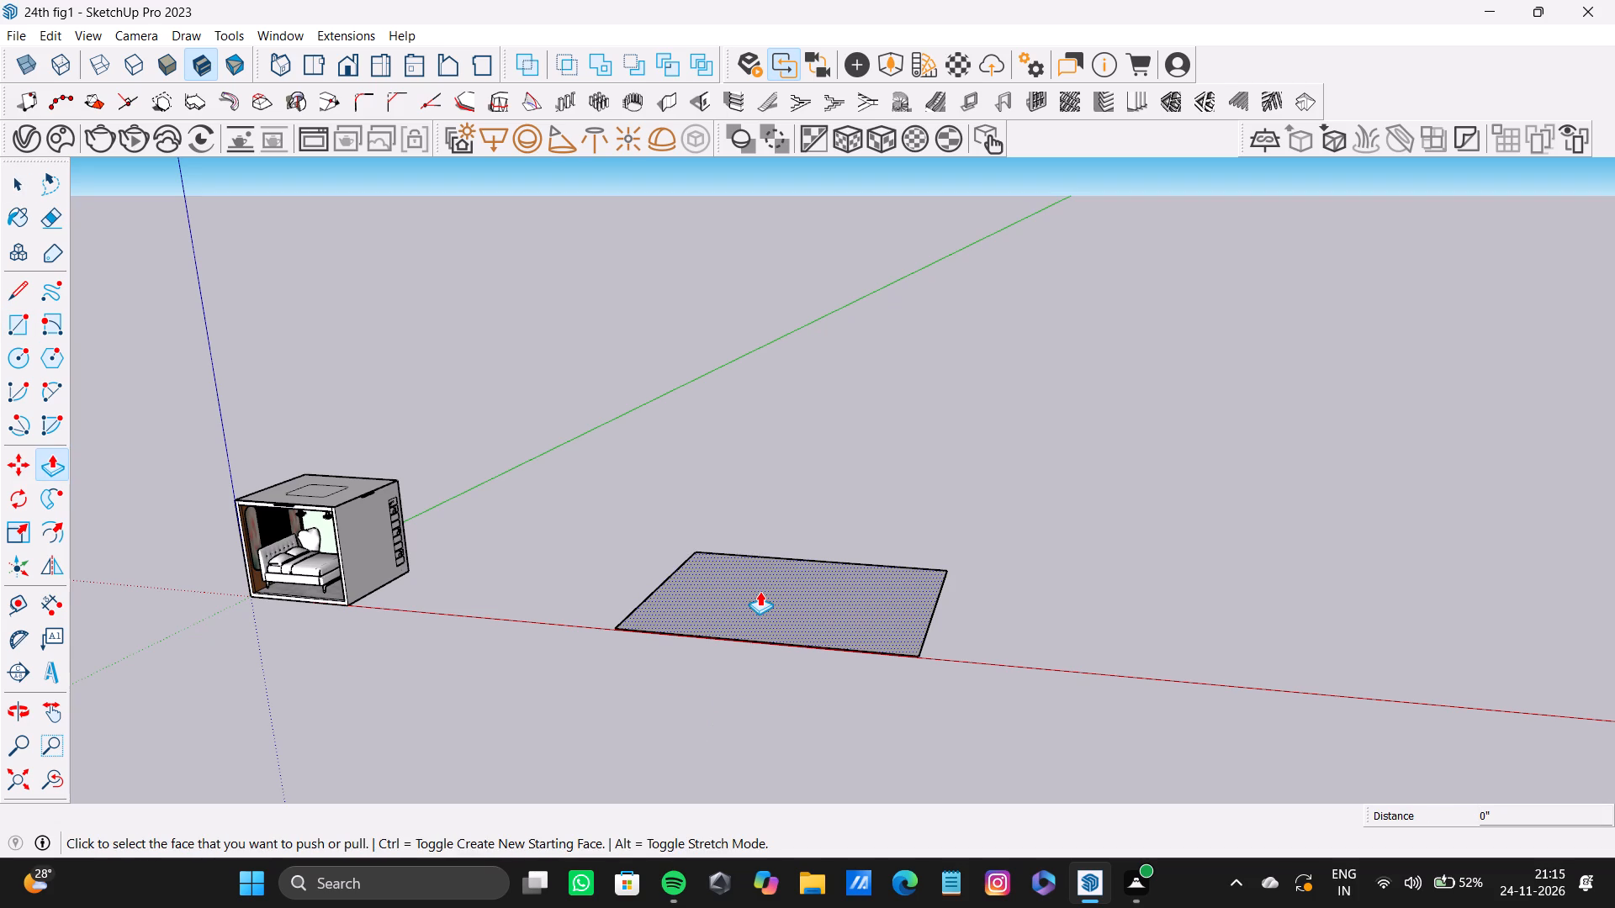
{"action": "left_click", "coordinate": [760, 591]}
{"action": "middle_click_drag", "start_coordinate": [882, 635], "coordinate": [823, 637]}
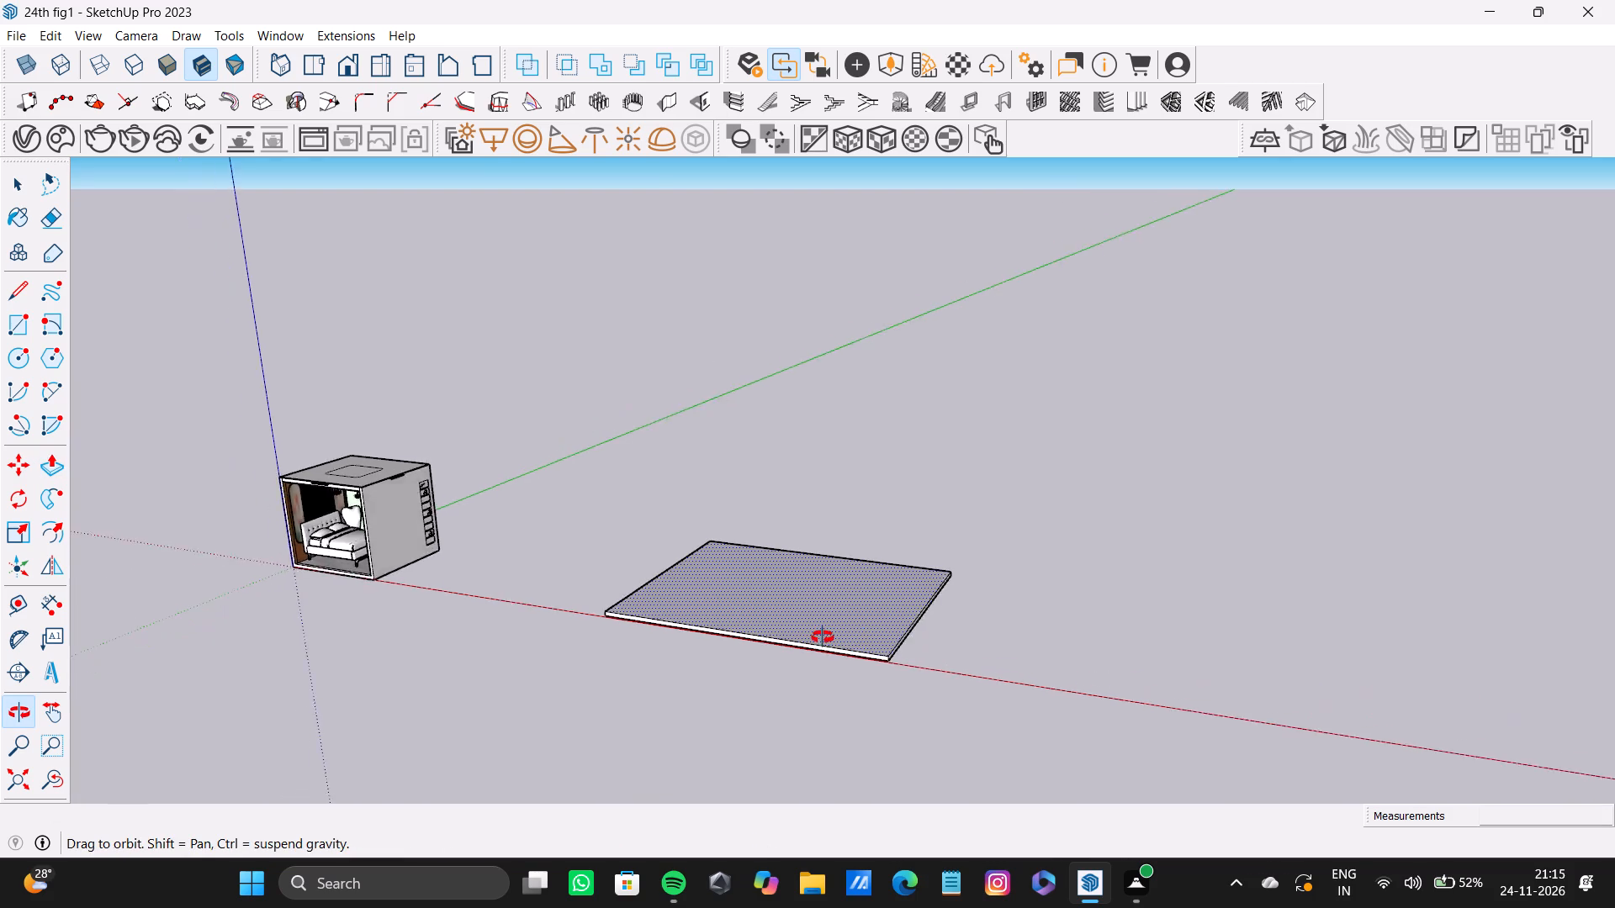
{"action": "middle_click_drag", "start_coordinate": [823, 637], "coordinate": [592, 604]}
{"action": "scroll", "coordinate": [788, 623], "scroll_direction": "up", "scroll_amount": 1}
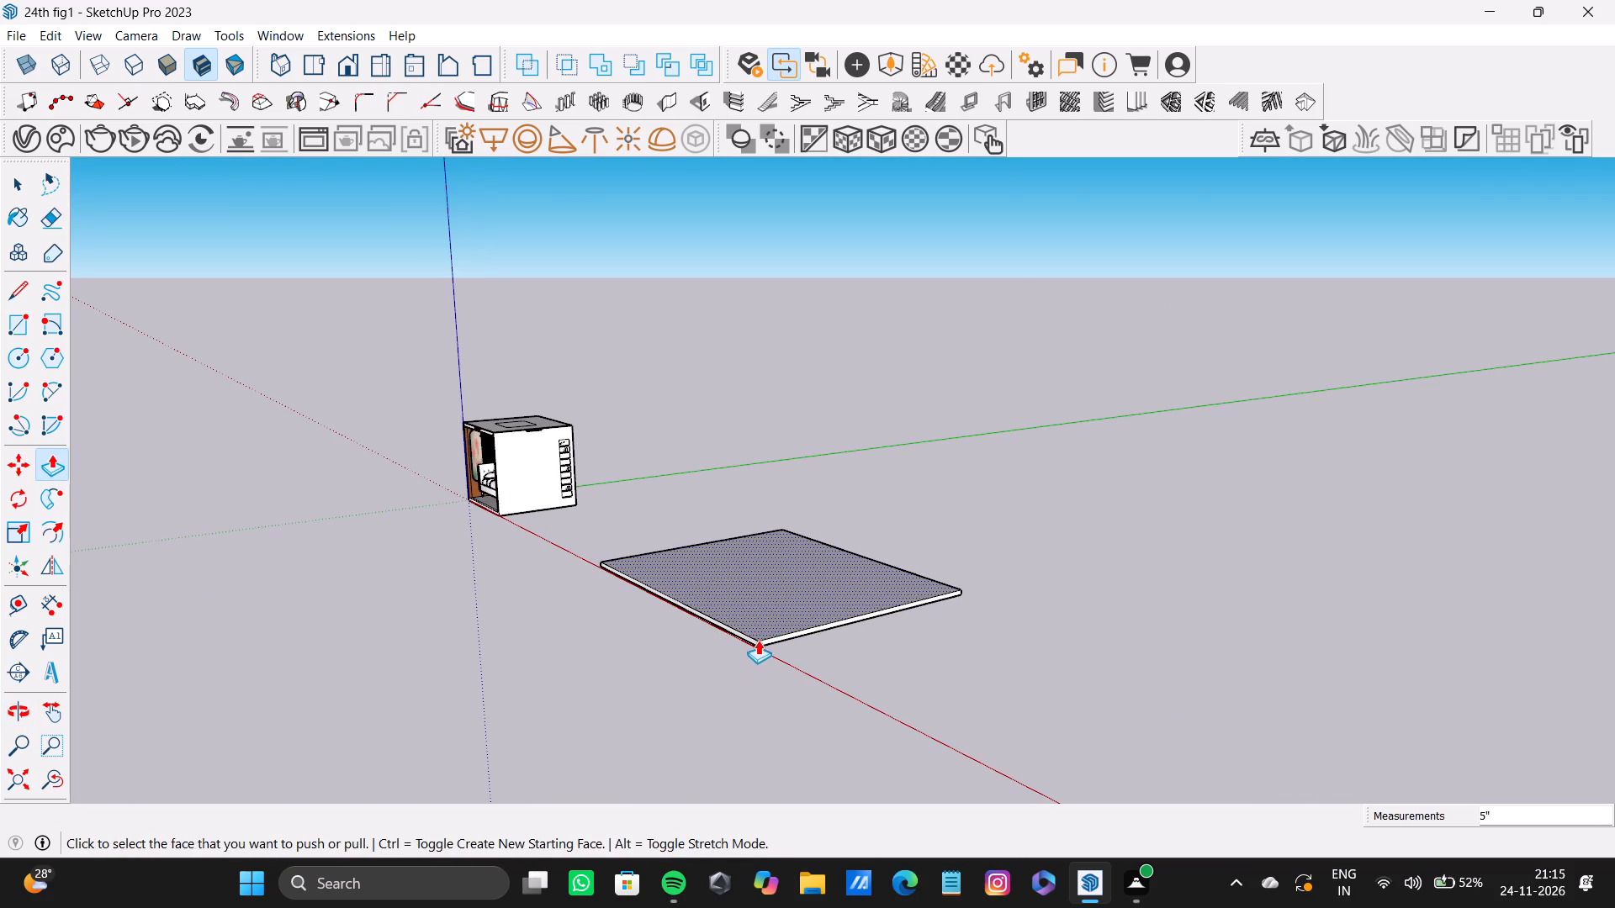
Shrink the slab with Push/Pull: about 15' 6 1/8" along the red axis and about 7' 1 13/16" along the green axis.
{"action": "left_click_drag", "start_coordinate": [765, 641], "coordinate": [647, 608]}
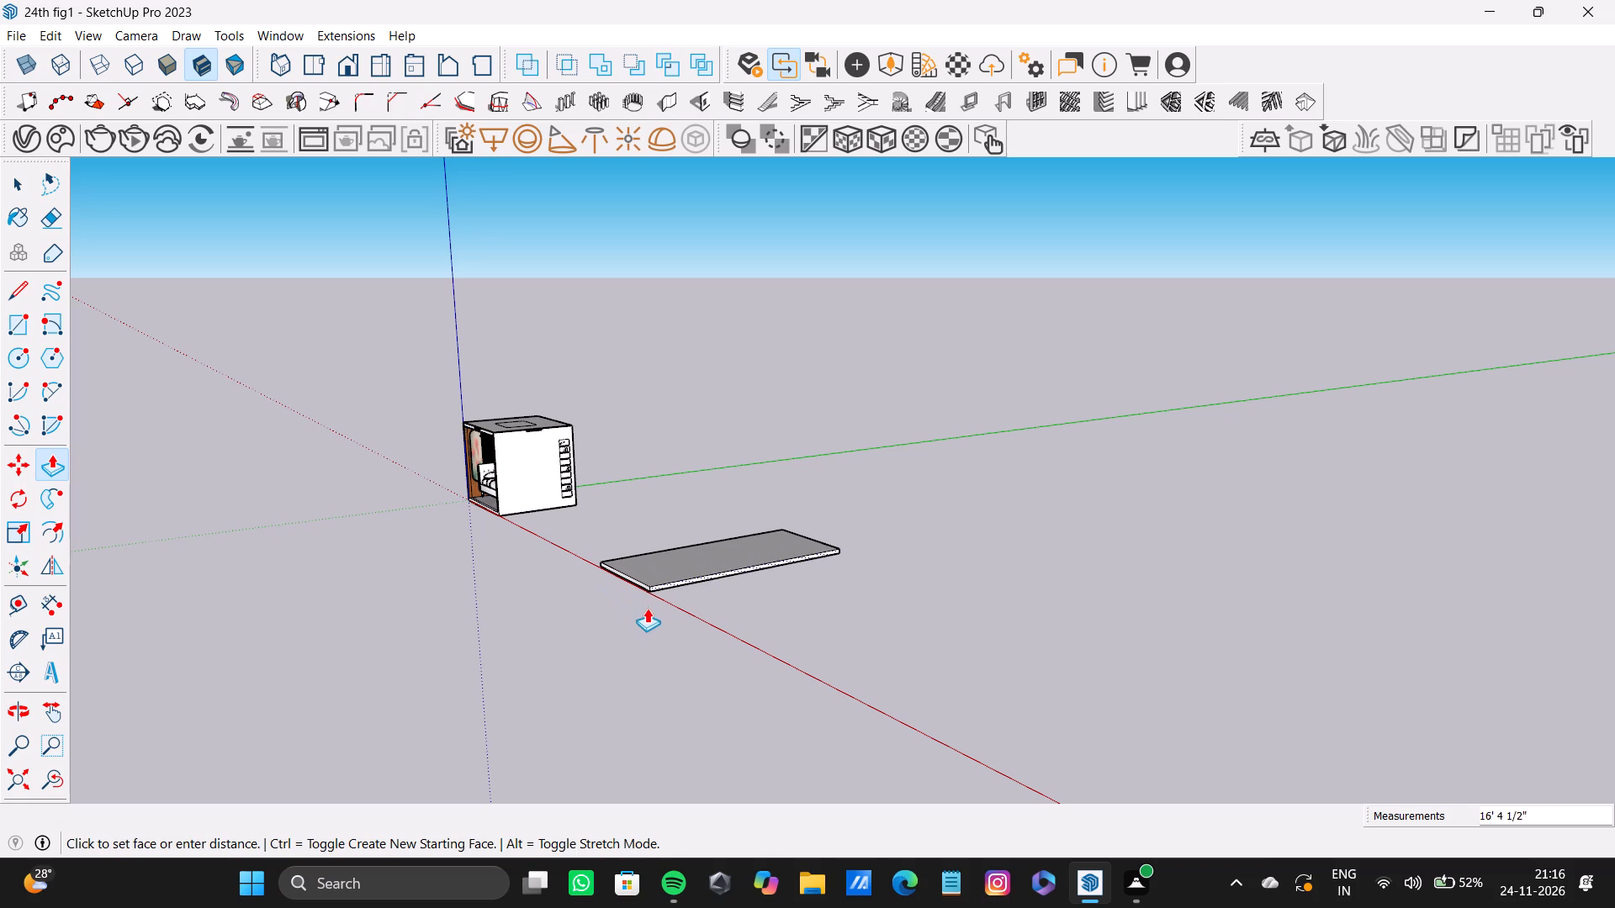
{"action": "left_click_drag", "start_coordinate": [647, 608], "coordinate": [649, 610]}
{"action": "middle_click_drag", "start_coordinate": [813, 583], "coordinate": [340, 786]}
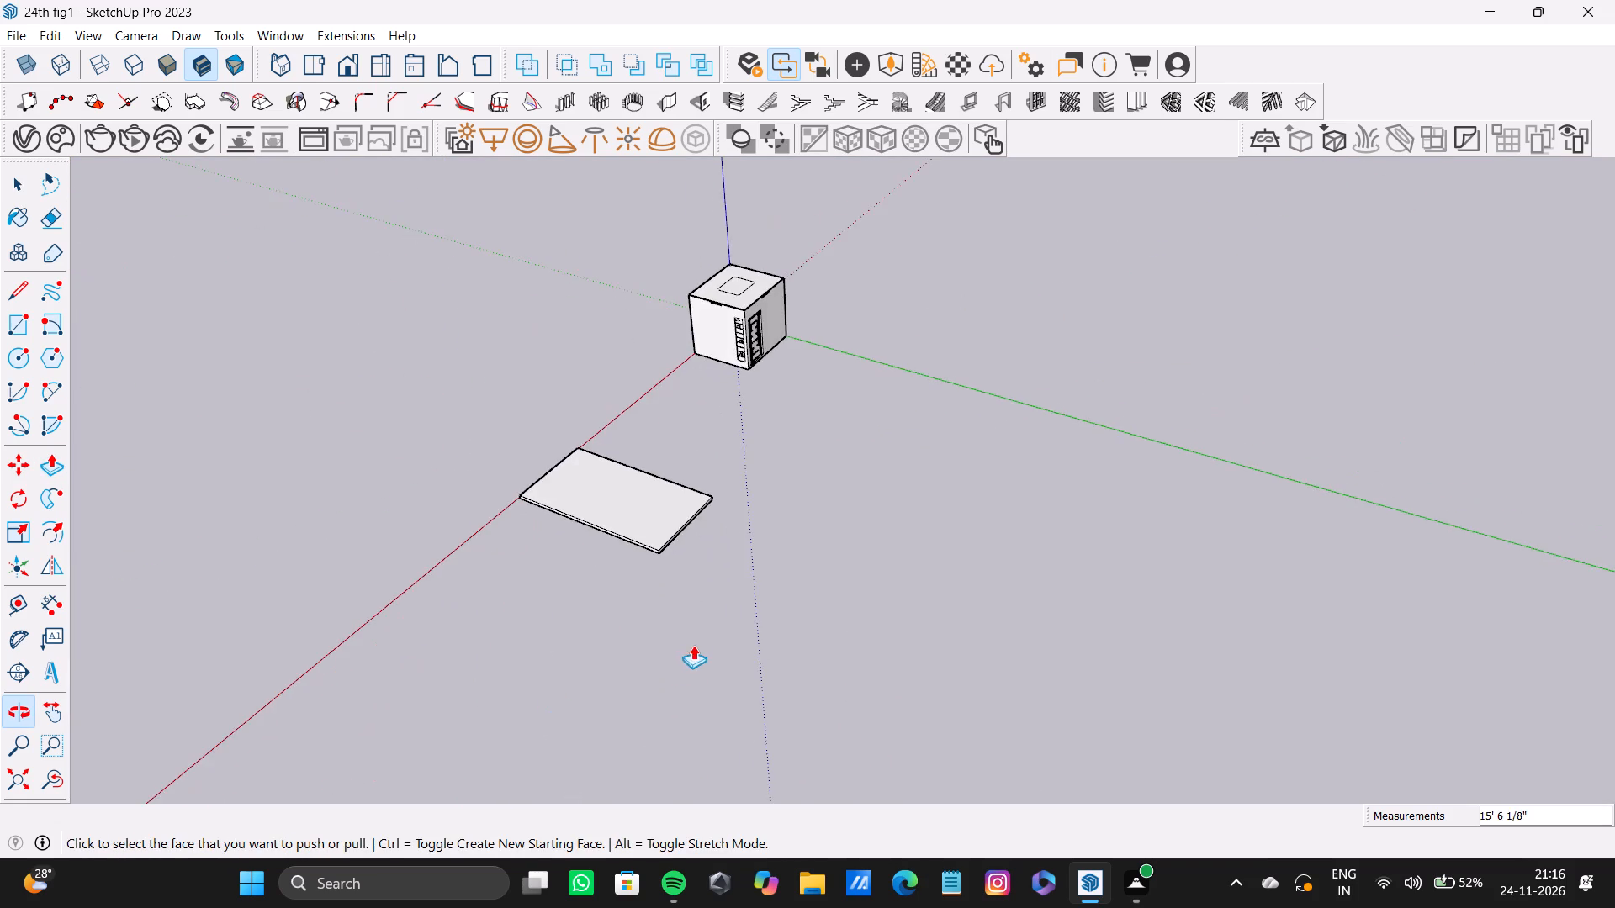
{"action": "scroll", "coordinate": [701, 622], "scroll_direction": "up", "scroll_amount": 9}
{"action": "scroll", "coordinate": [647, 536], "scroll_direction": "up", "scroll_amount": 4}
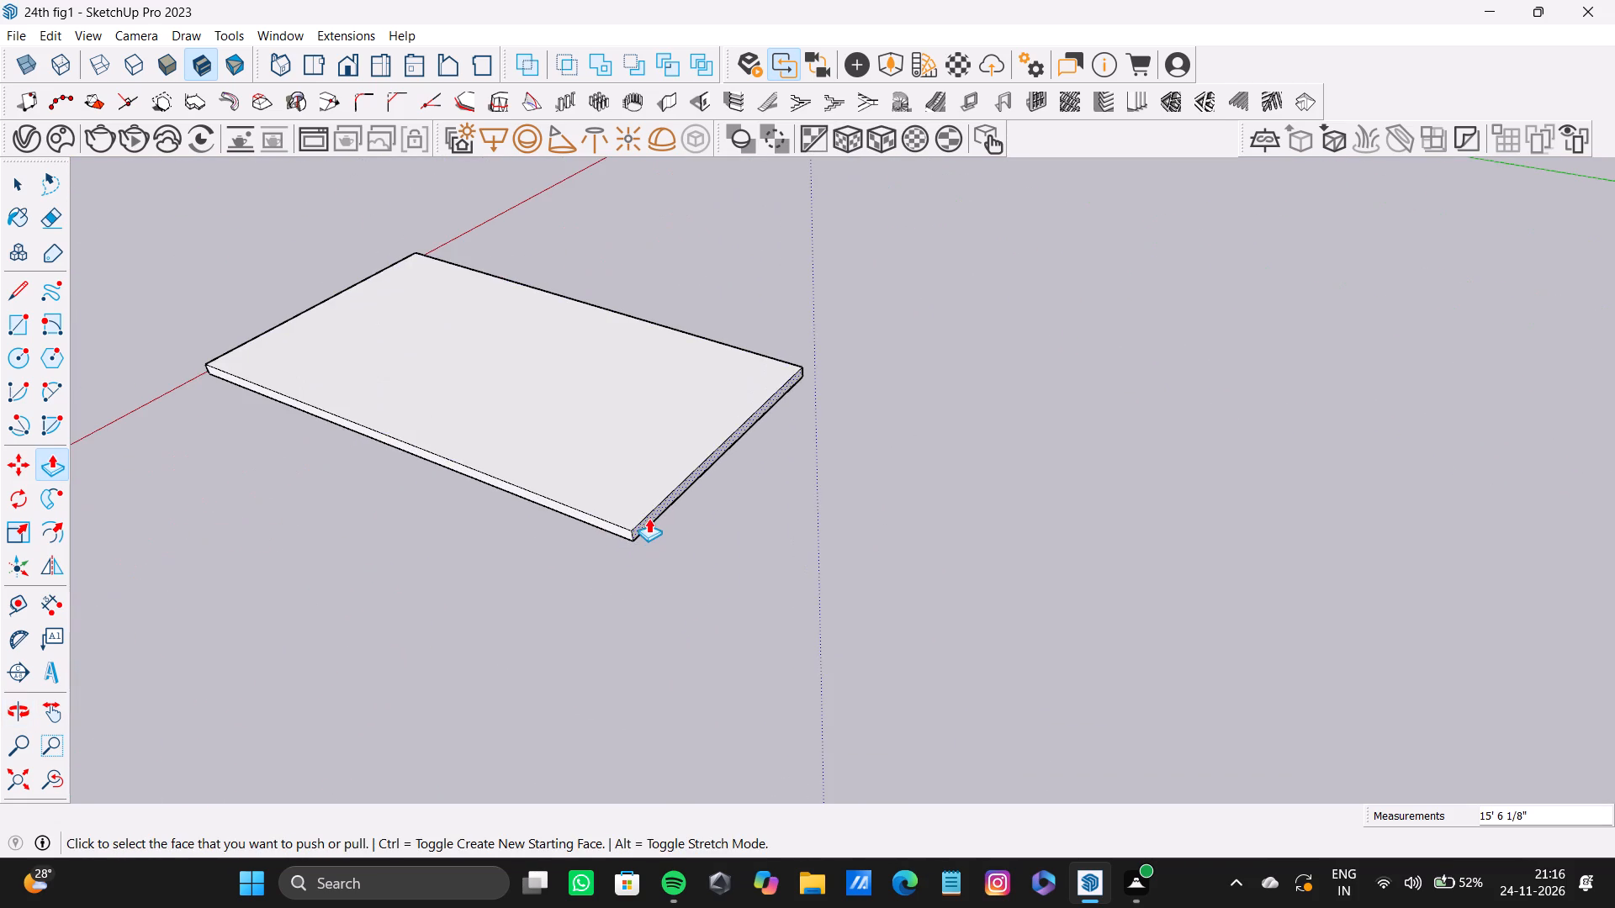
{"action": "left_click_drag", "start_coordinate": [648, 519], "coordinate": [472, 458]}
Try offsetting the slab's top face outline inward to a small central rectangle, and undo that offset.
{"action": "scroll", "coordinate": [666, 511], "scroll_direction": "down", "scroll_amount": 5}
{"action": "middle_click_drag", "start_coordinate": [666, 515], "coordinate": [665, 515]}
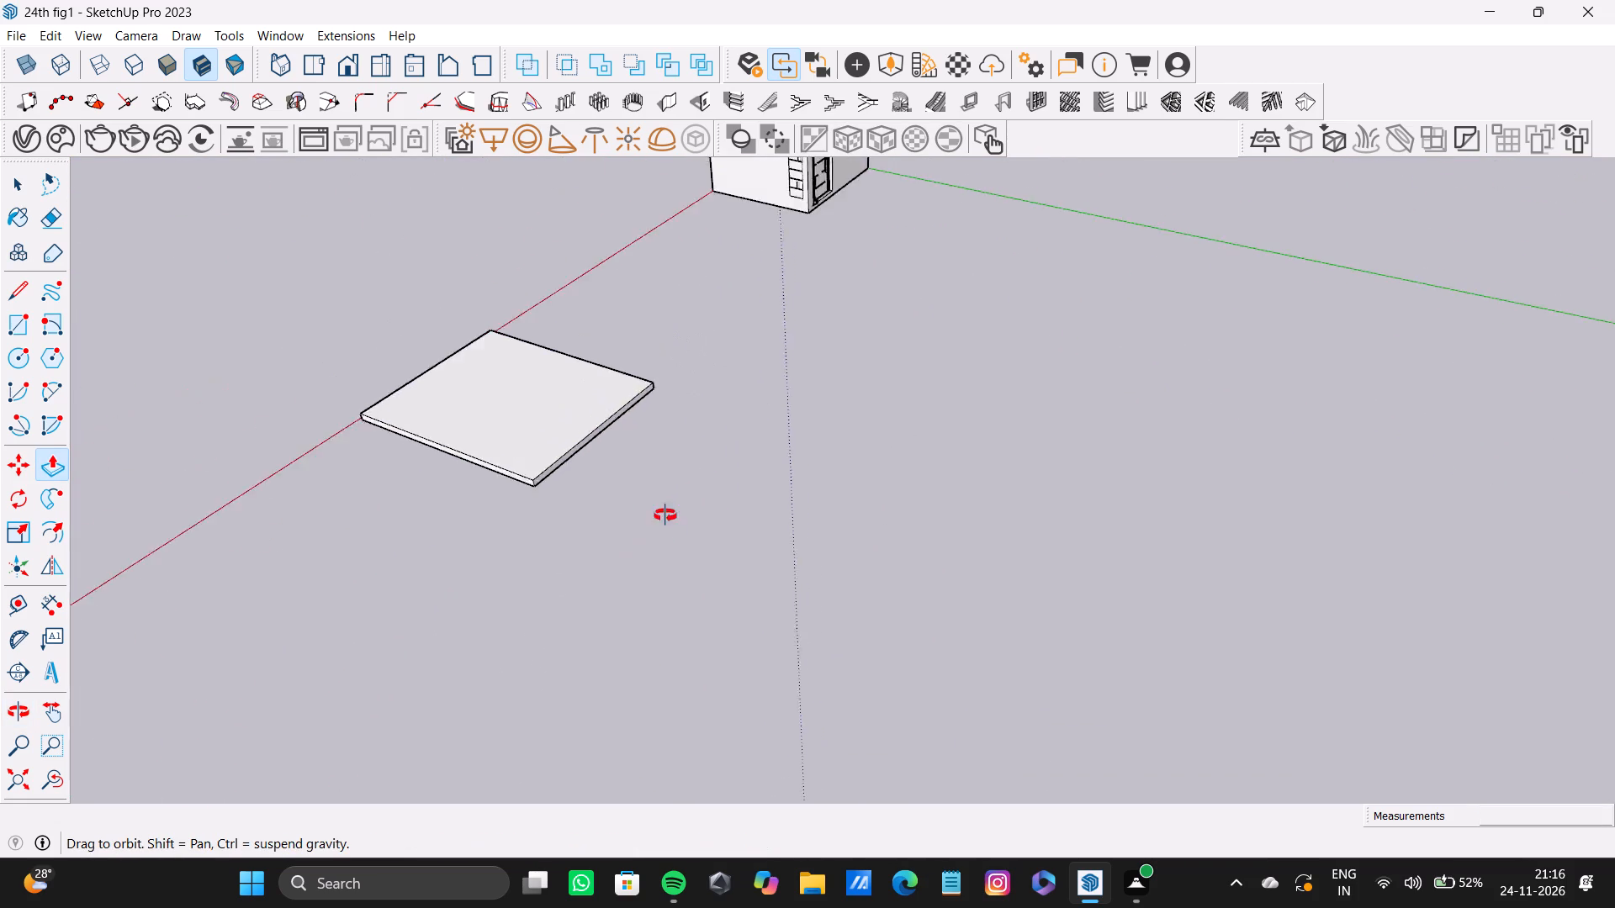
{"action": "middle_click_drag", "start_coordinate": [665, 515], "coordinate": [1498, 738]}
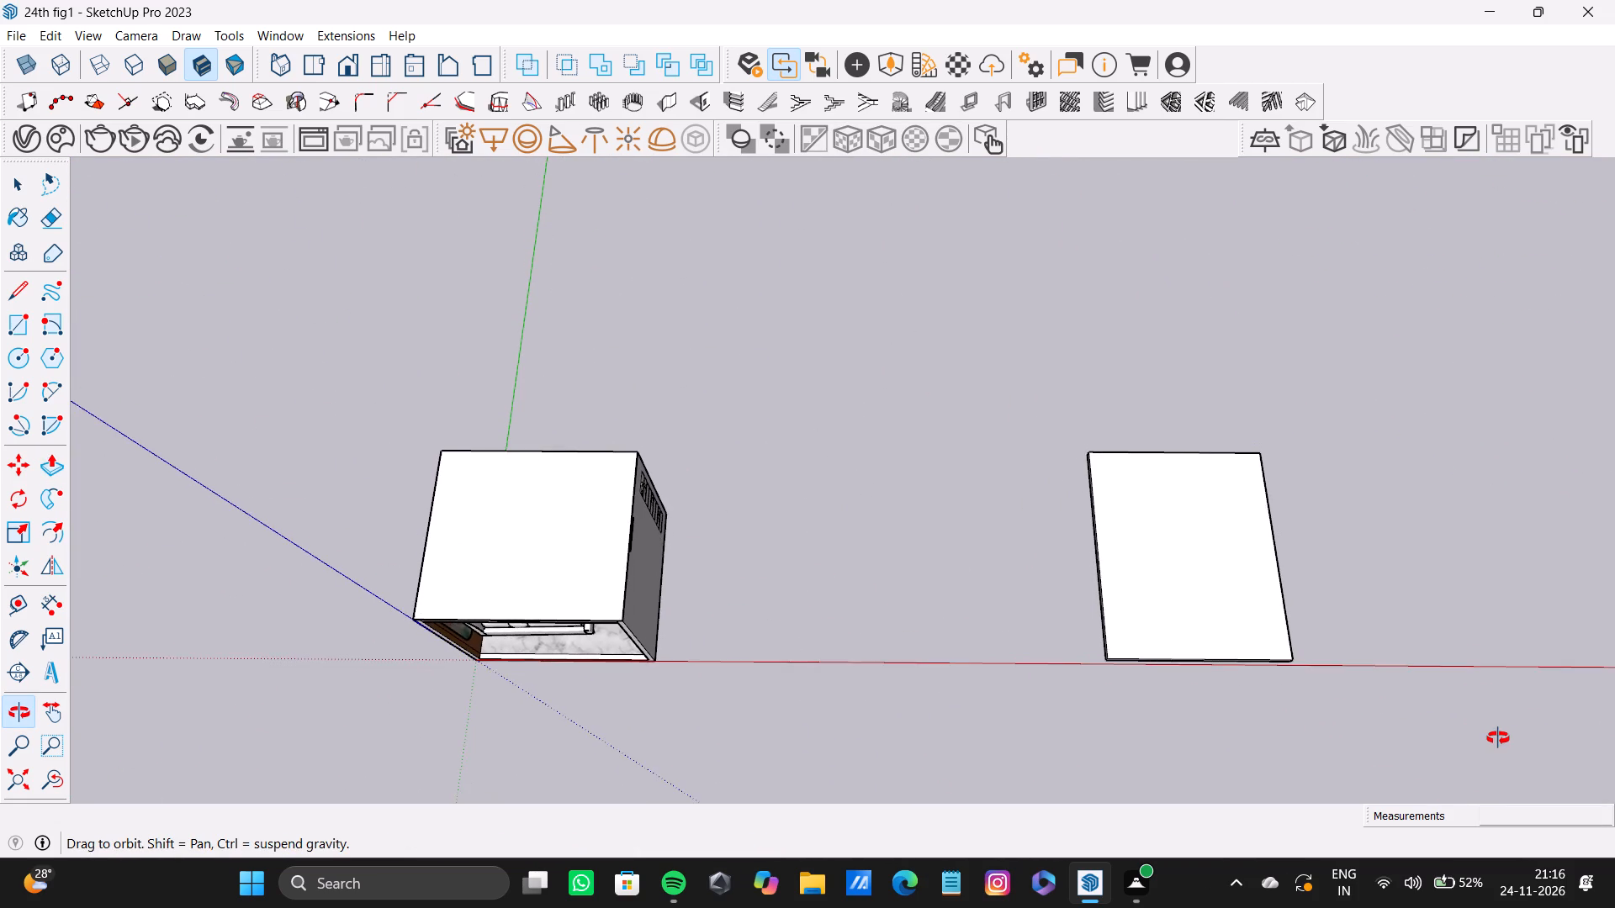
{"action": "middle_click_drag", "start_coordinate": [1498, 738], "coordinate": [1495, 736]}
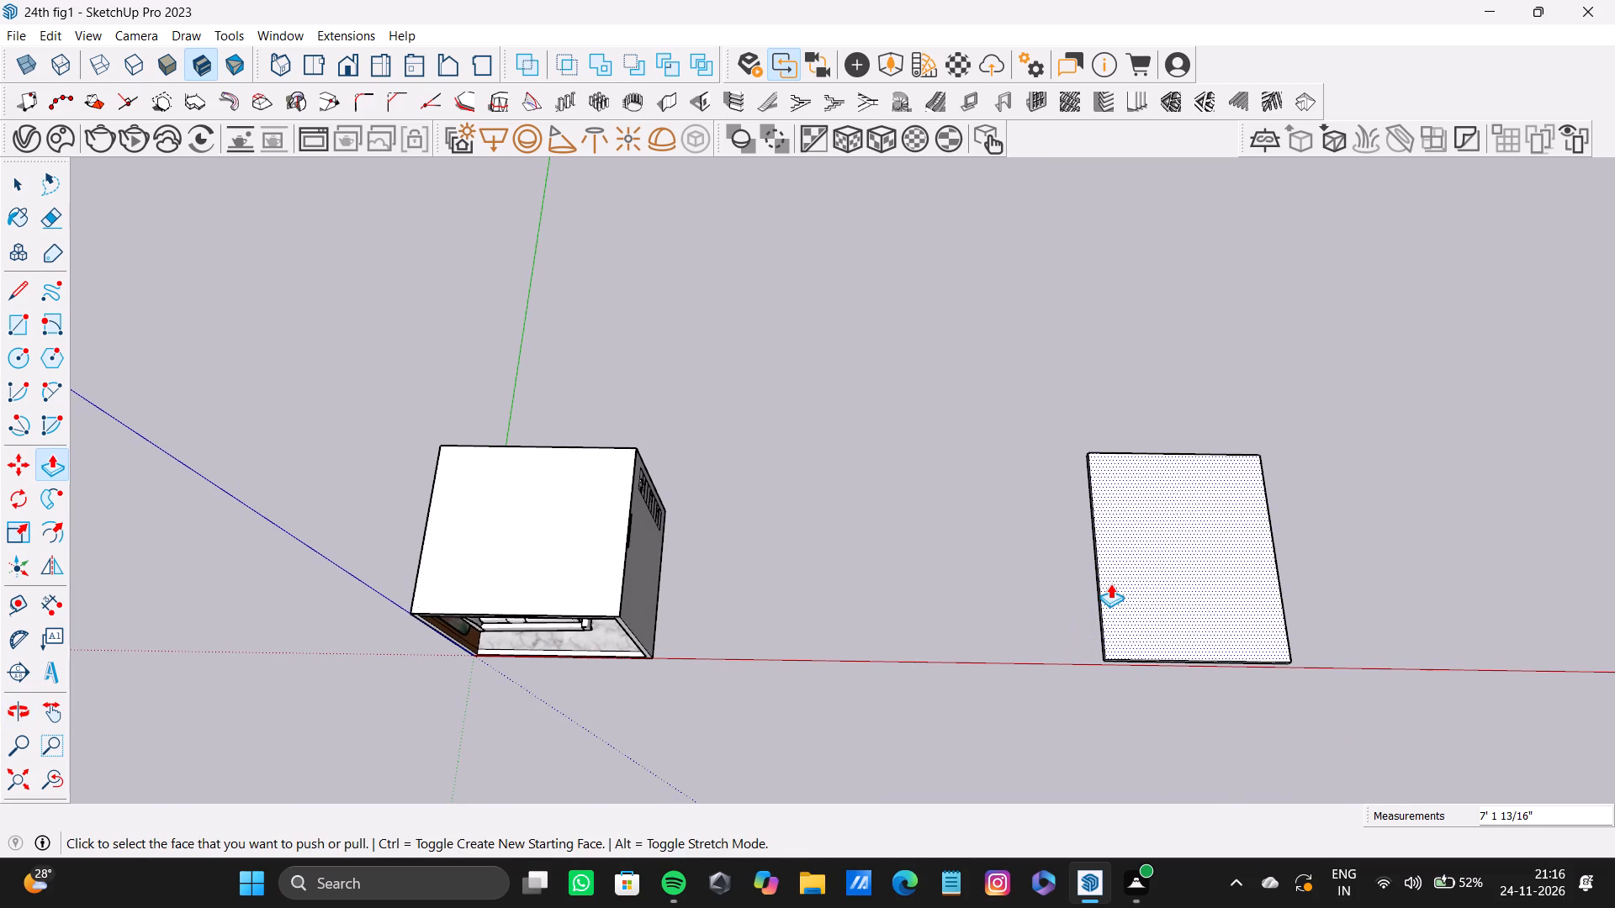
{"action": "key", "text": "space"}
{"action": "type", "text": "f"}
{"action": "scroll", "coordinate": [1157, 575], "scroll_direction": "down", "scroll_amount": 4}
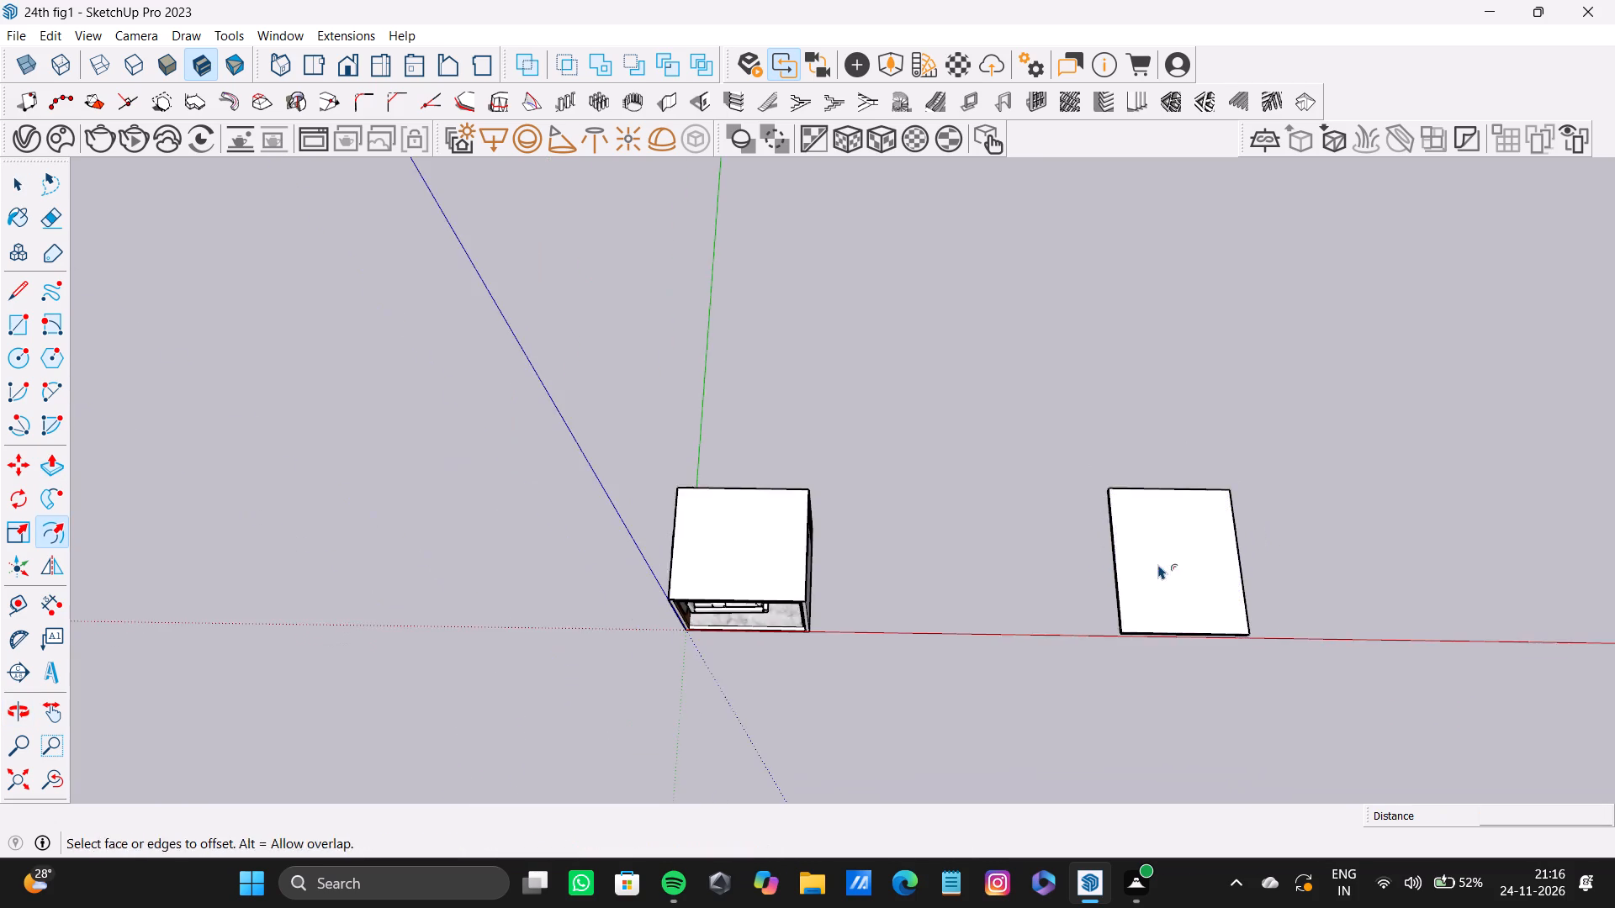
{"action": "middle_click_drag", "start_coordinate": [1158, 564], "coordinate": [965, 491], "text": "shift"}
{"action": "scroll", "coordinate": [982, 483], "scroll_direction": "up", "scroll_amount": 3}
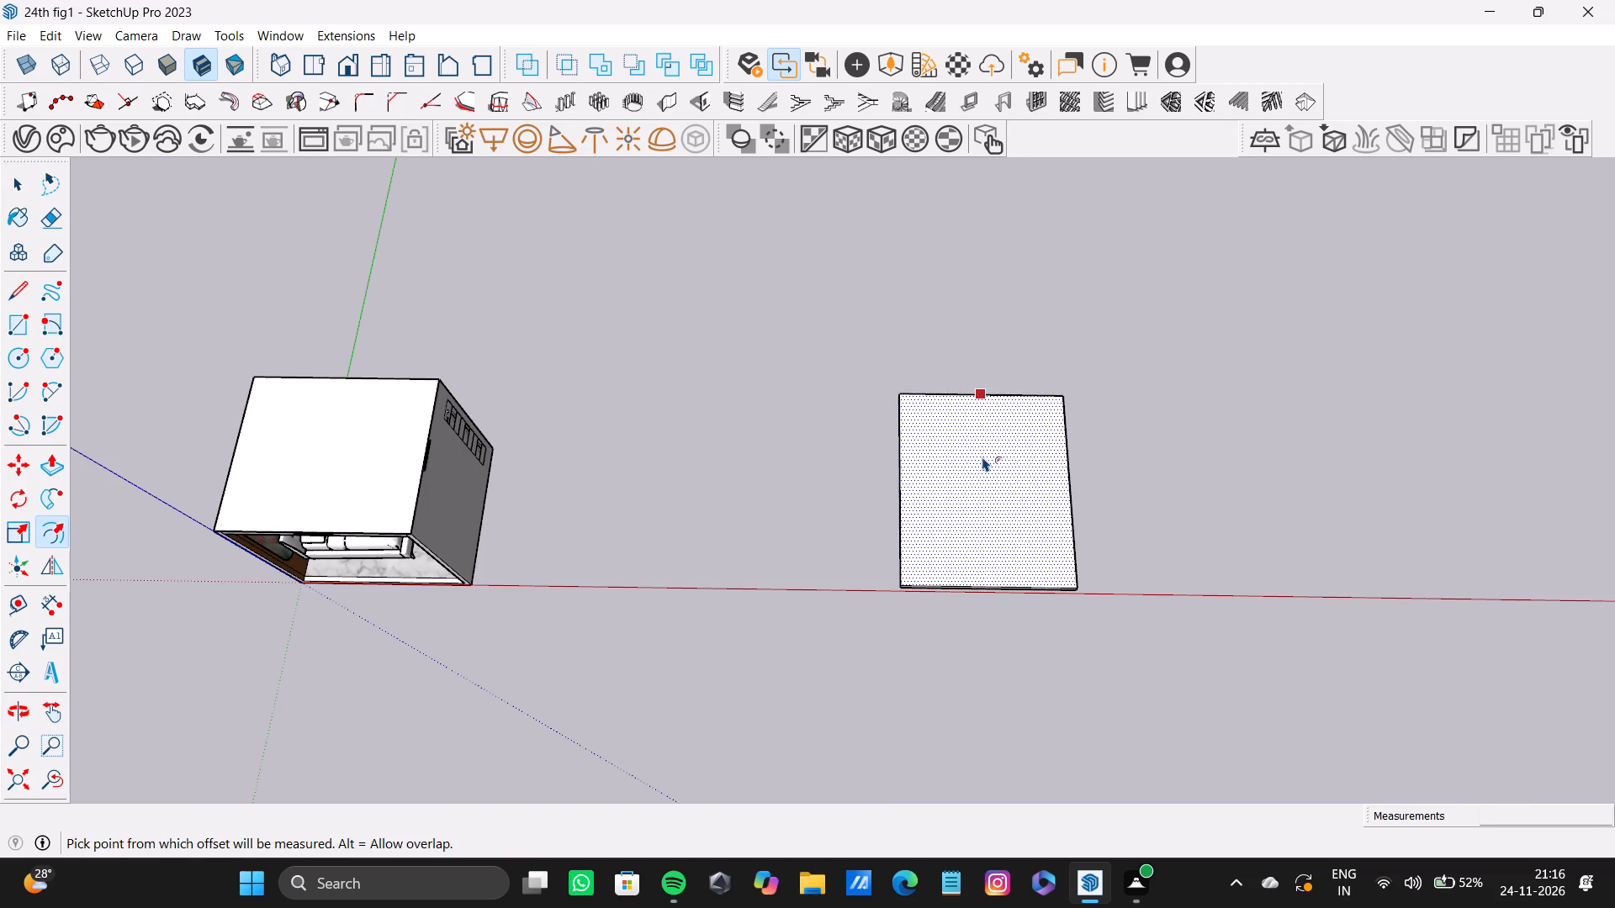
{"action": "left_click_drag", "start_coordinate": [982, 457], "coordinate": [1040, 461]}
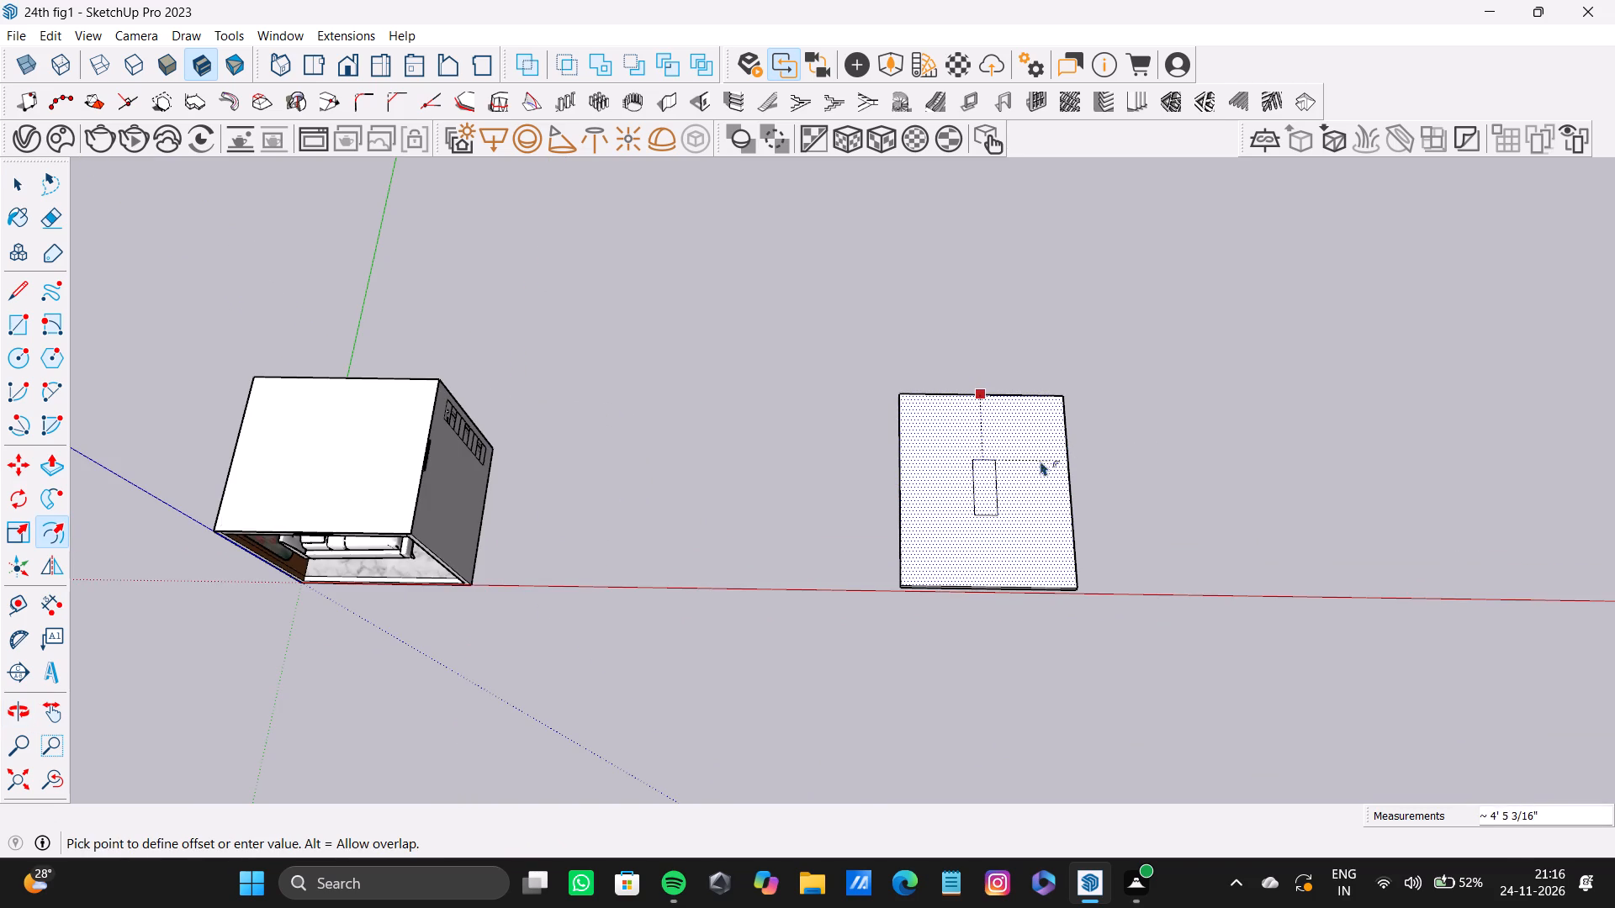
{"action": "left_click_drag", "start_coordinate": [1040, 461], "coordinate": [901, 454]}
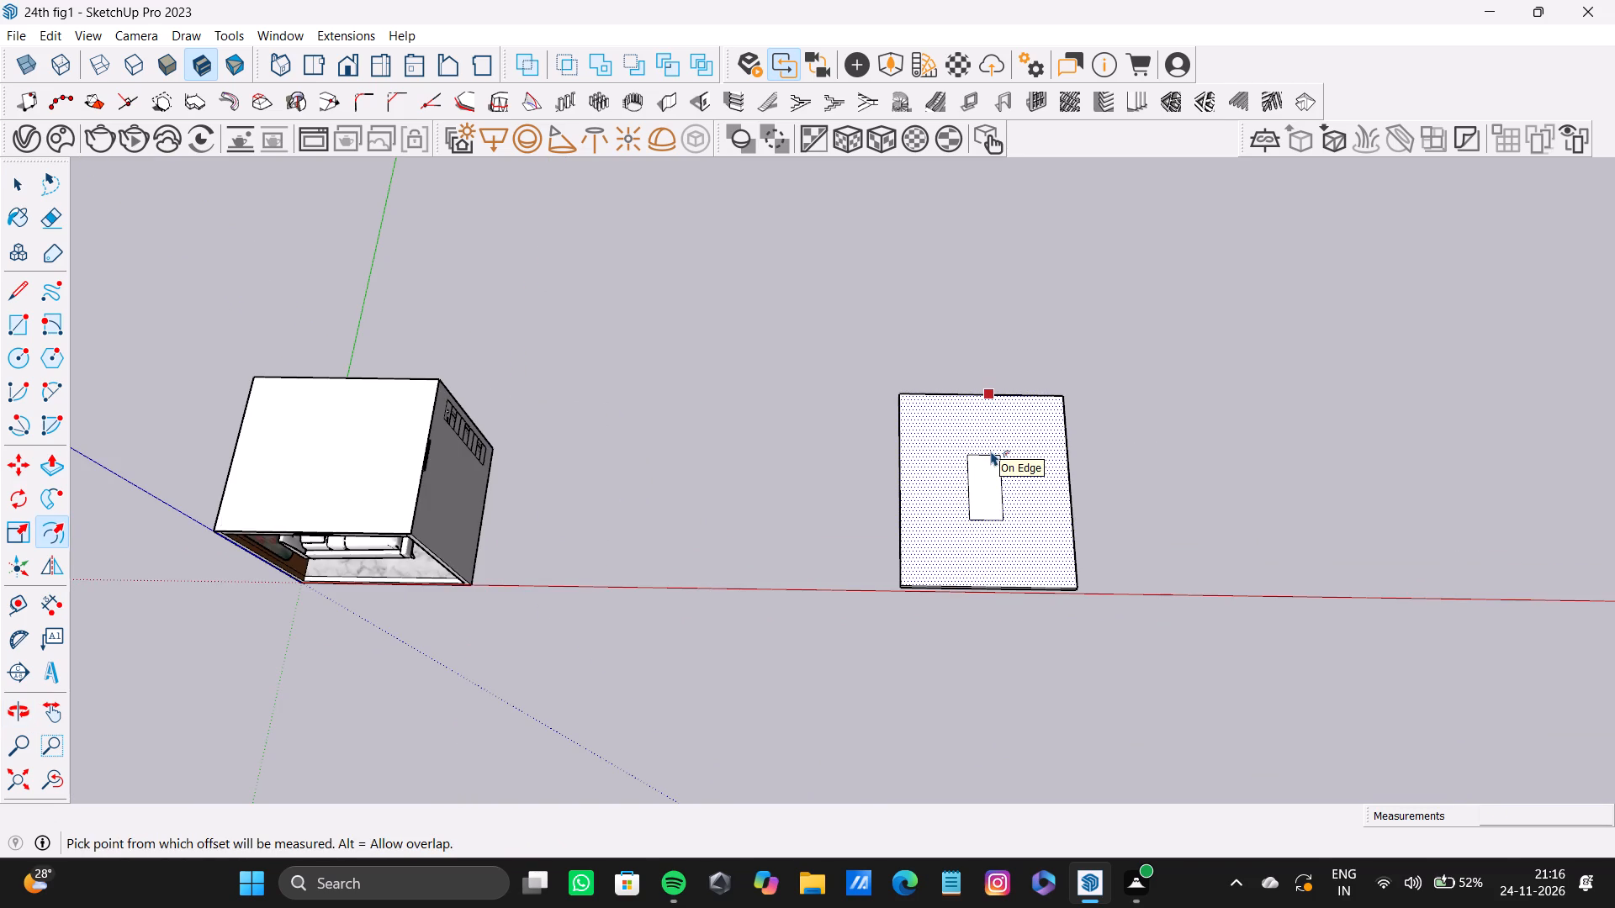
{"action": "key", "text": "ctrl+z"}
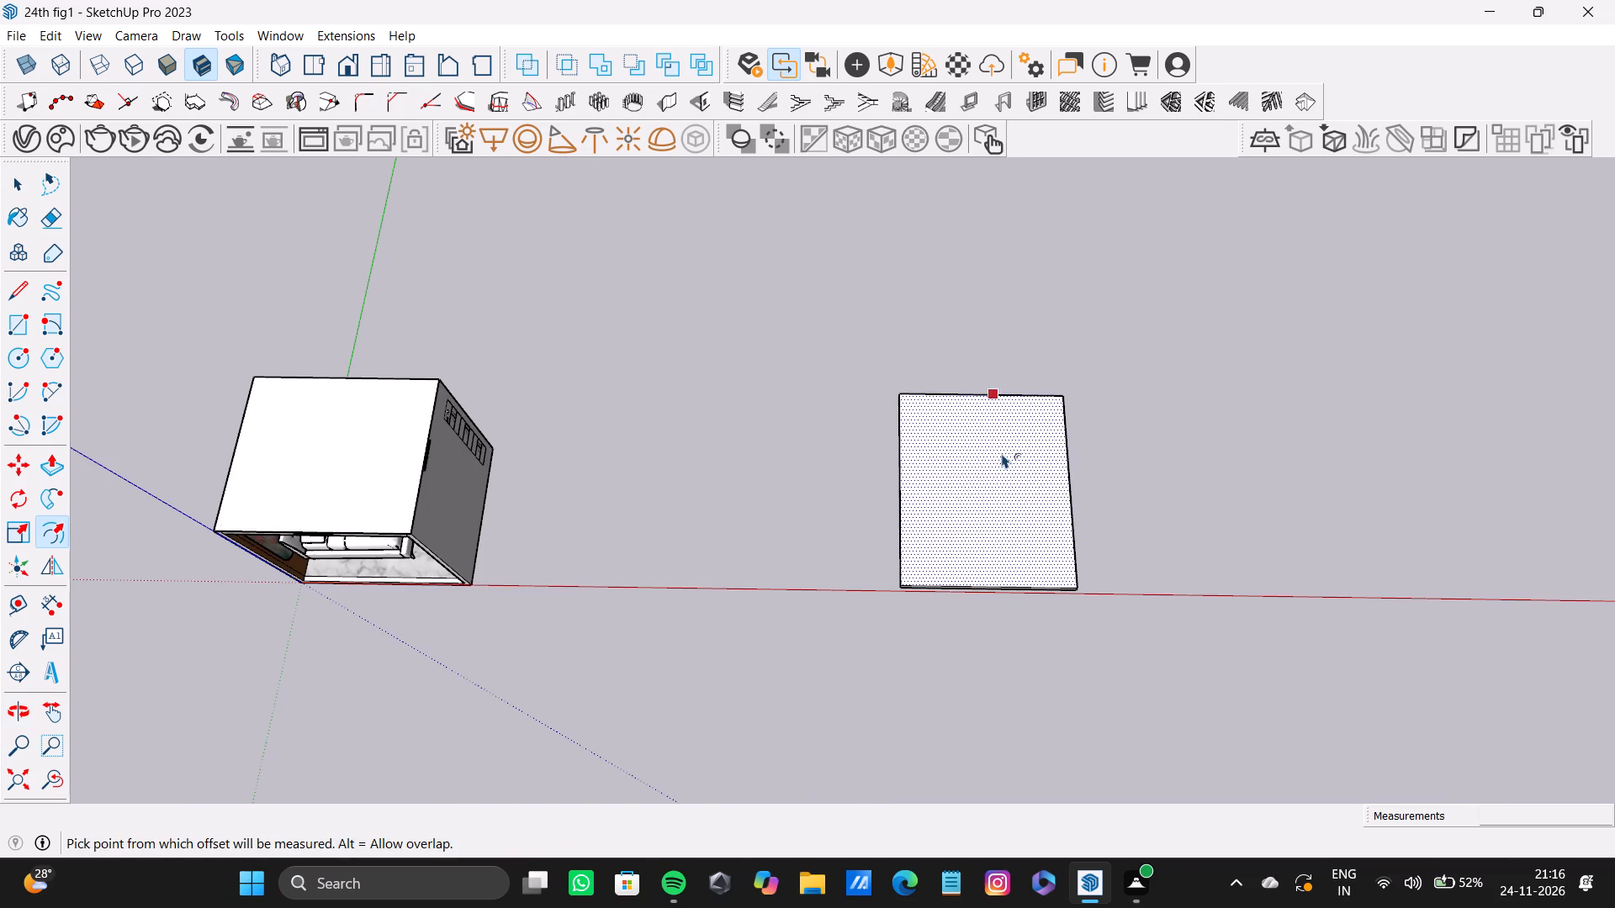
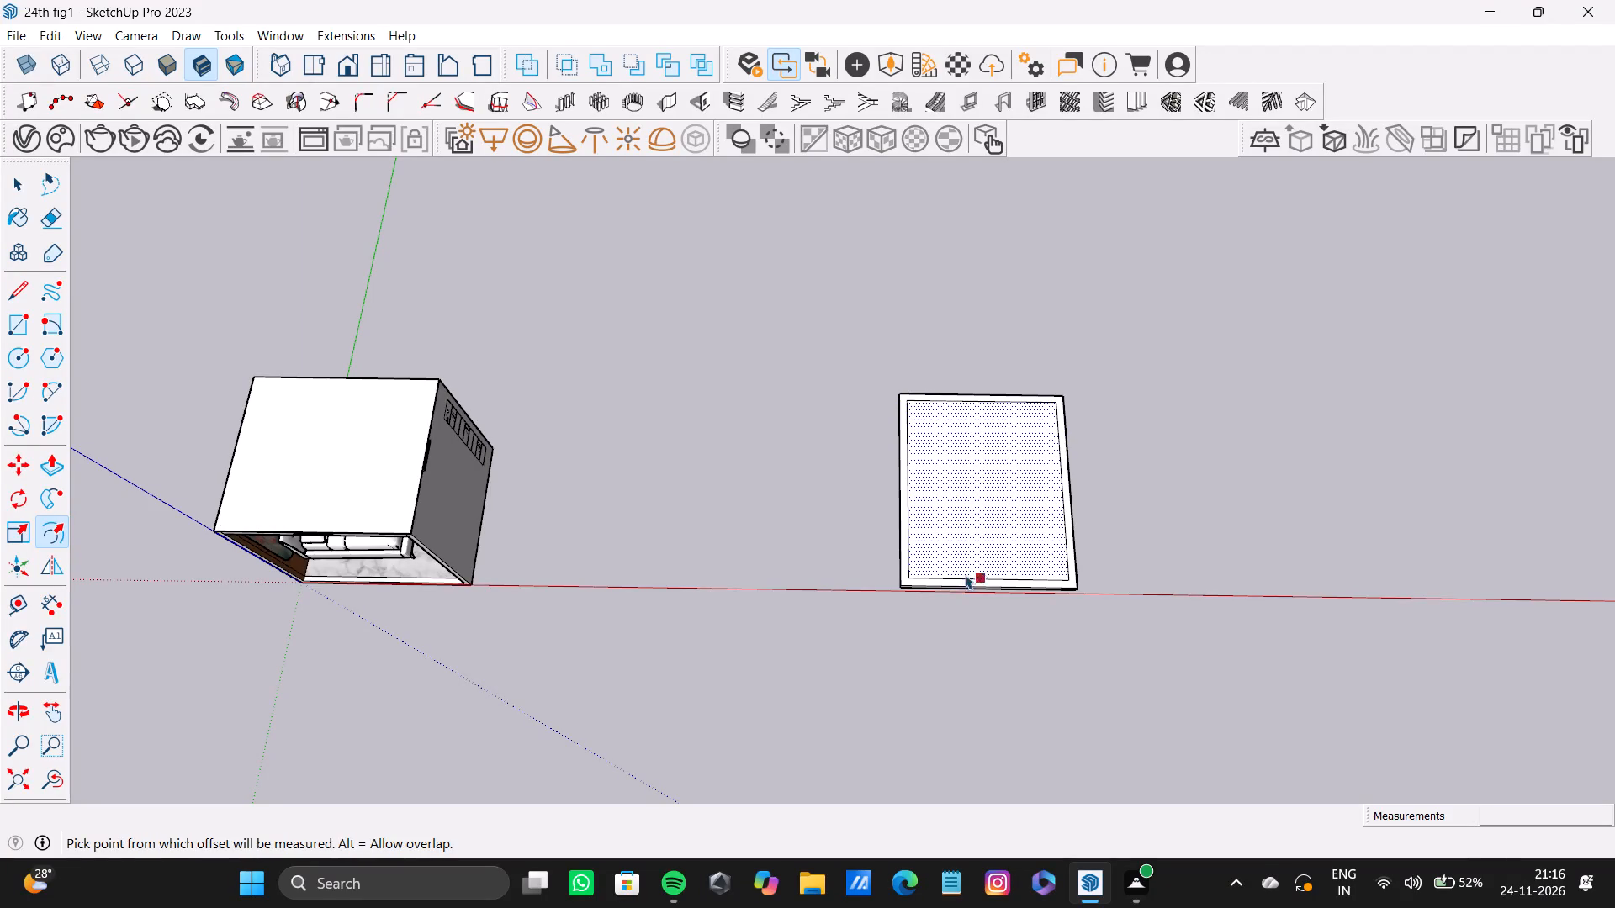
Draw diagonal lines about 7 7/8" long joining the inset outline's two corners on the red-axis side to the slab's outer corners.
{"action": "key", "text": "l"}
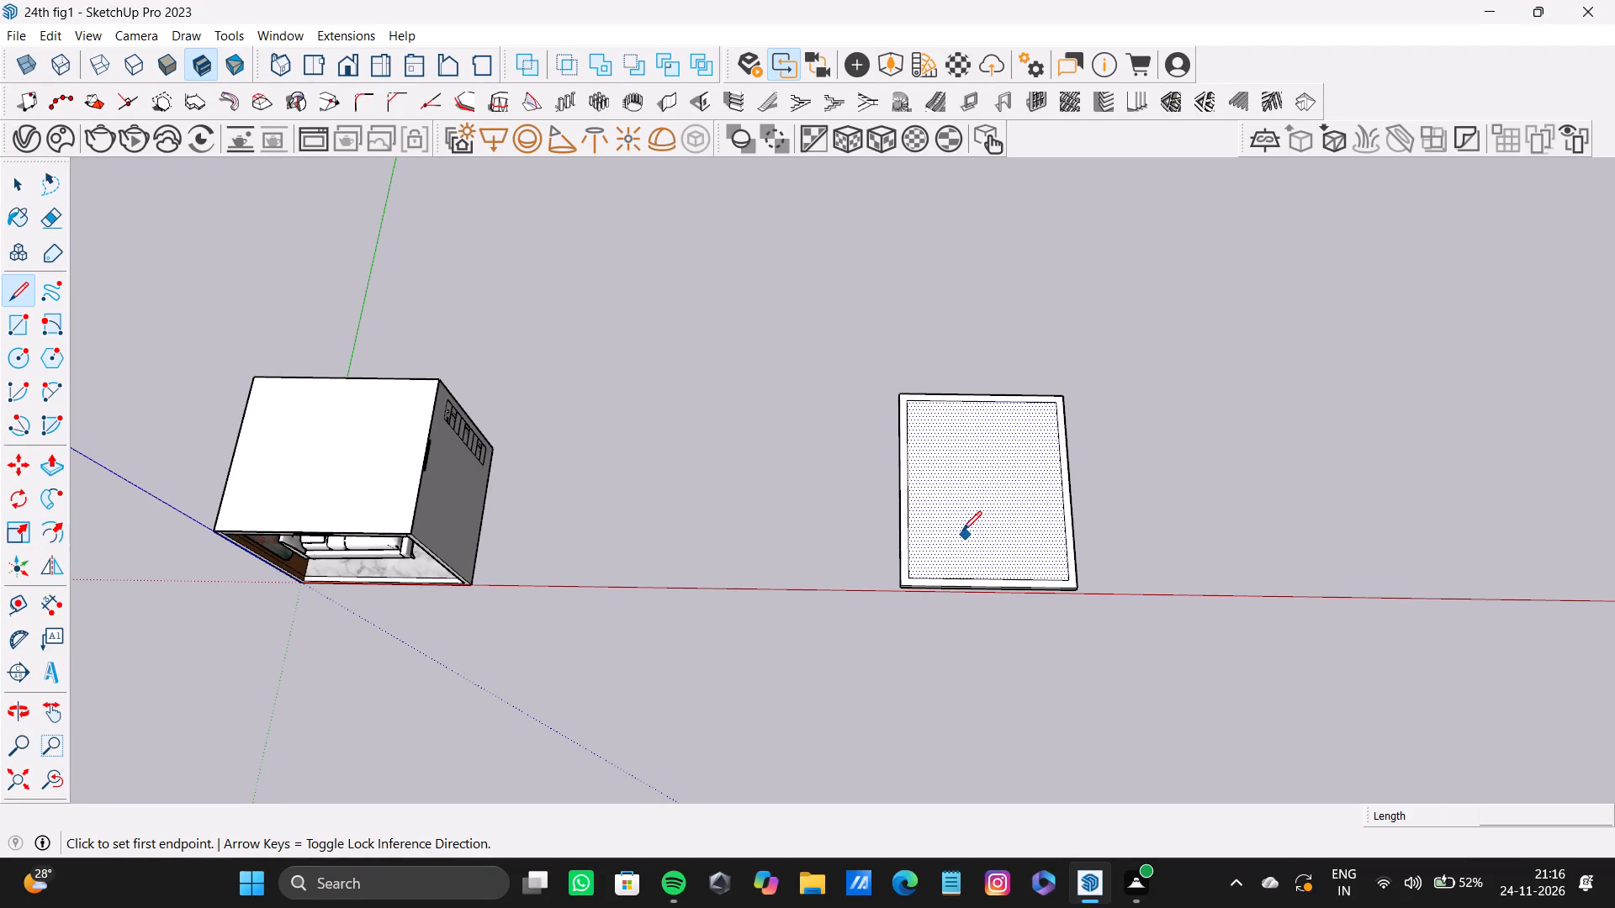
{"action": "scroll", "coordinate": [895, 588], "scroll_direction": "up", "scroll_amount": 9}
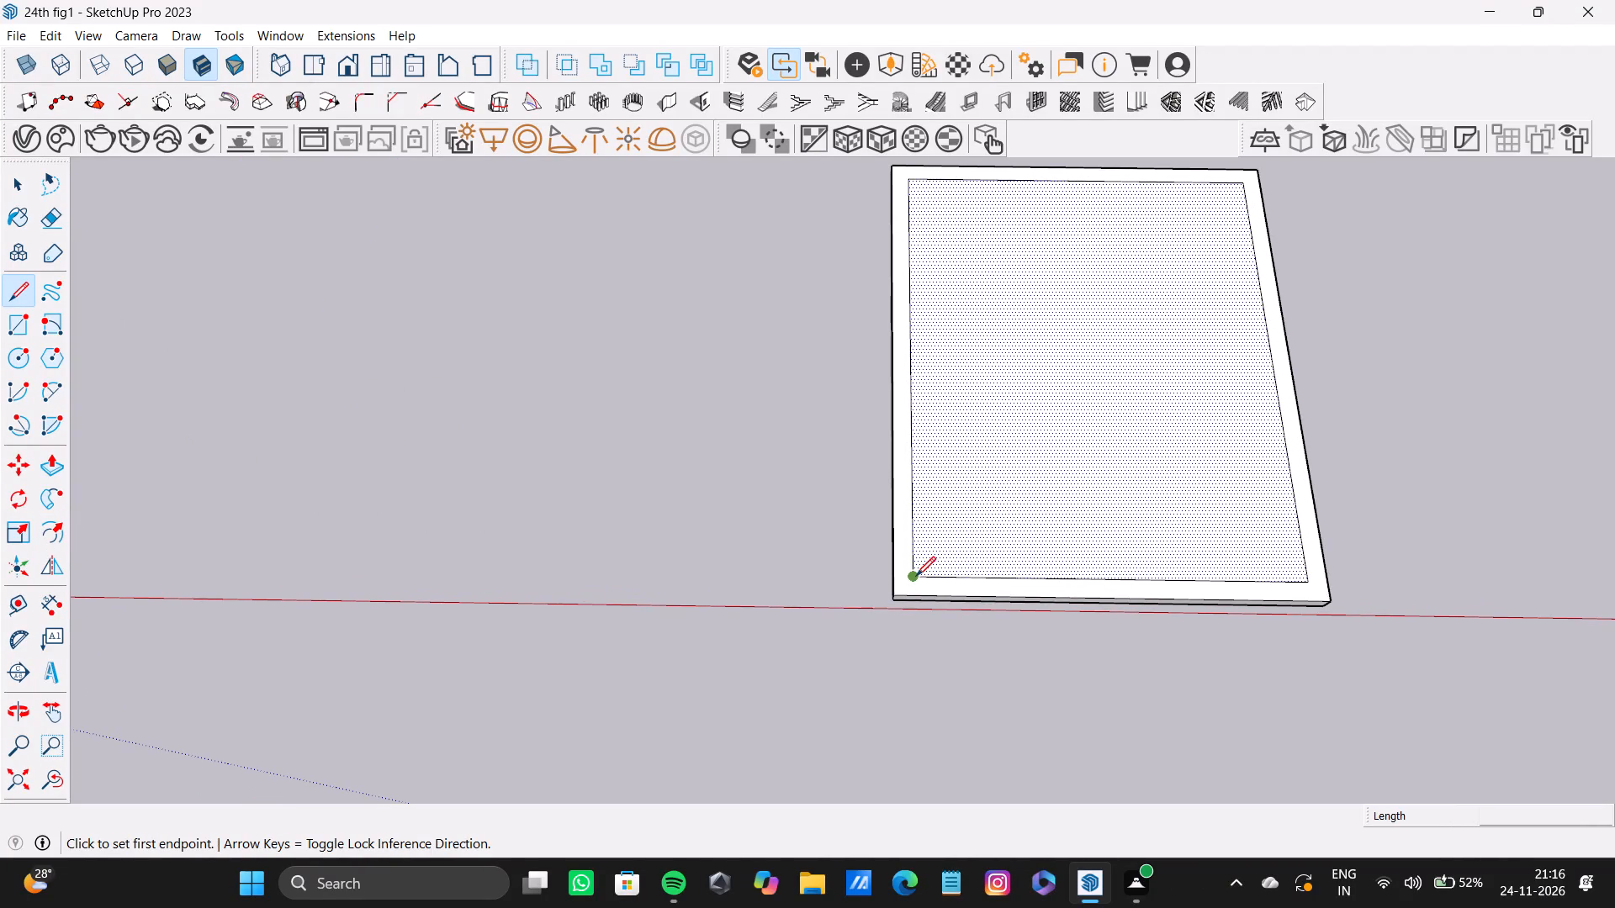
{"action": "left_click", "coordinate": [916, 576]}
{"action": "left_click", "coordinate": [889, 594]}
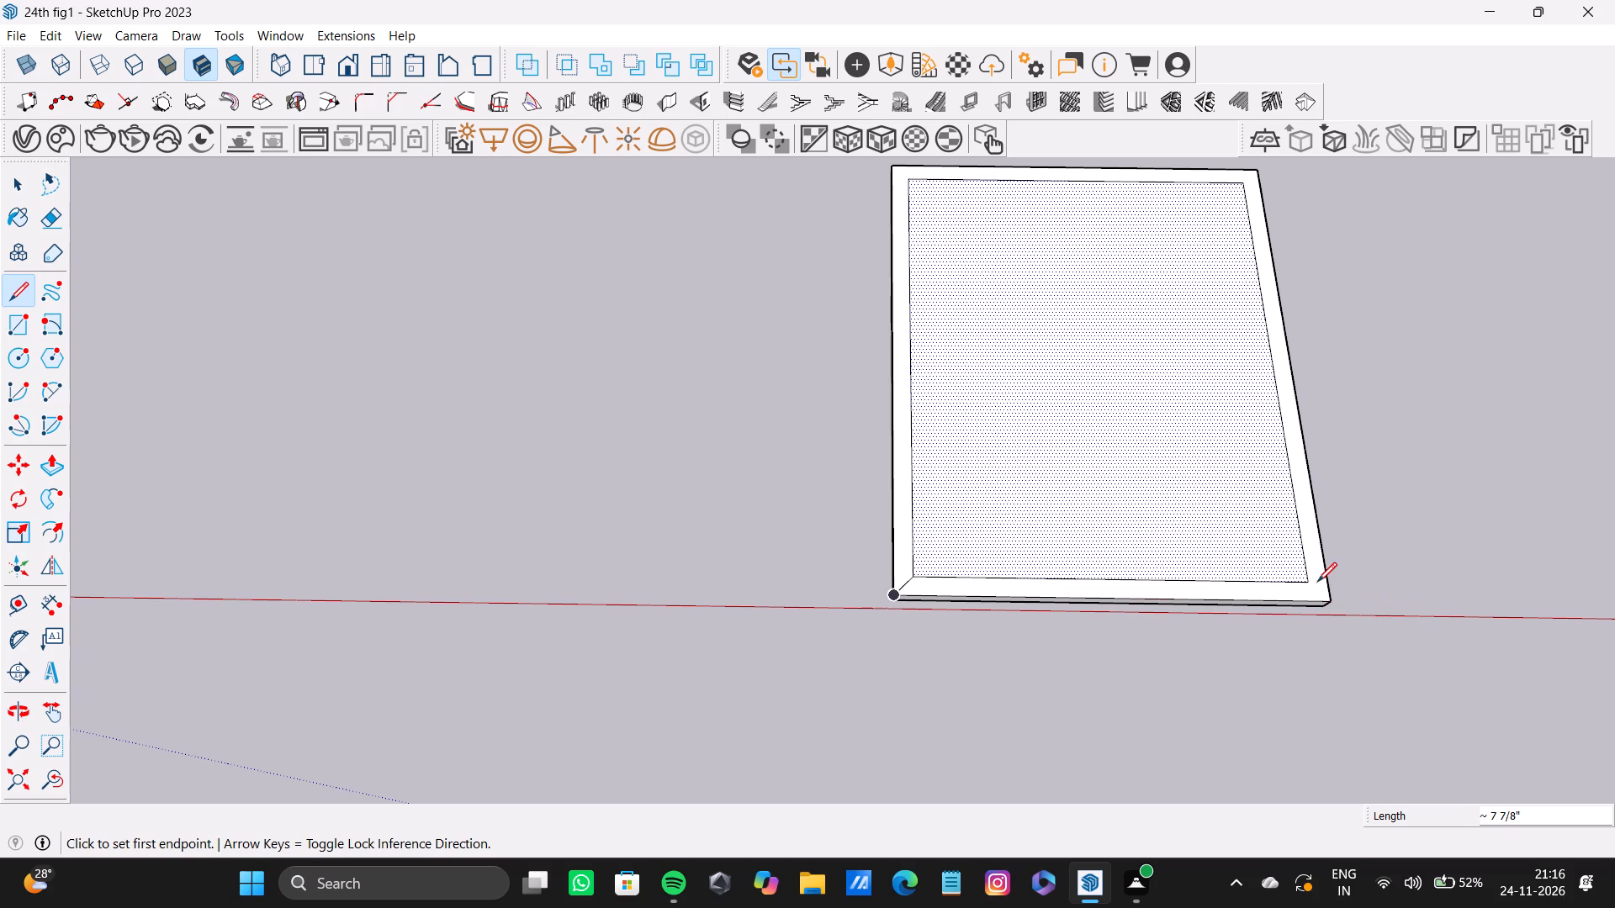
{"action": "left_click", "coordinate": [1301, 585]}
{"action": "left_click", "coordinate": [1328, 599]}
Draw diagonals joining inner and outer corners at the two slab corners away from the red axis.
{"action": "scroll", "coordinate": [1066, 481], "scroll_direction": "down", "scroll_amount": 4}
{"action": "middle_click_drag", "start_coordinate": [1072, 456], "coordinate": [797, 472]}
{"action": "scroll", "coordinate": [1086, 351], "scroll_direction": "up", "scroll_amount": 1}
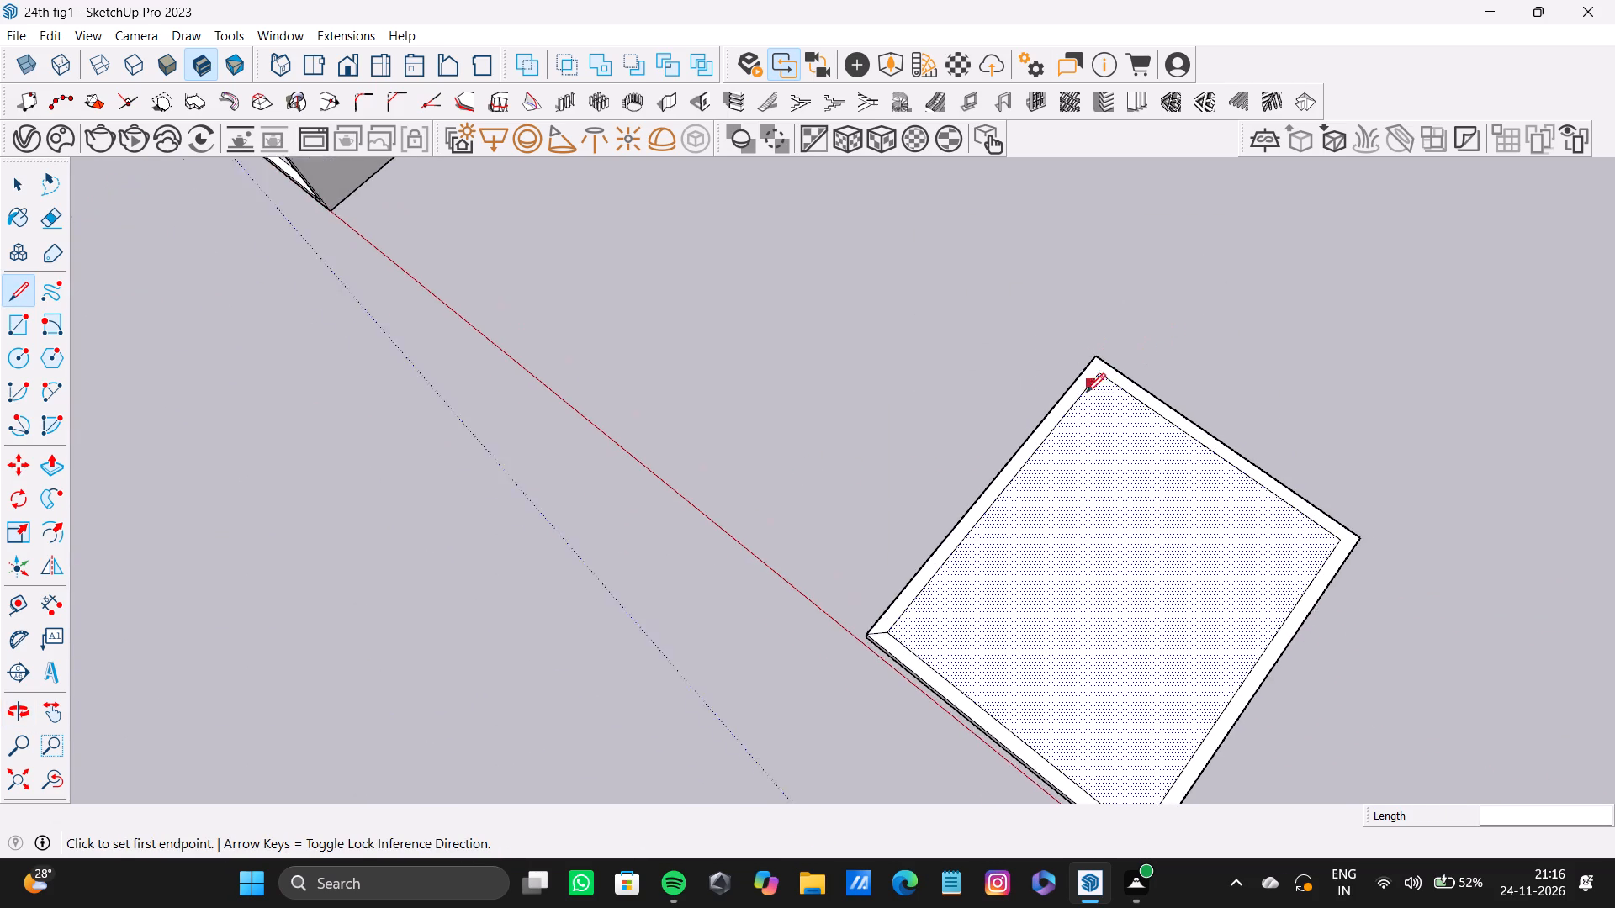
{"action": "scroll", "coordinate": [1086, 393], "scroll_direction": "up", "scroll_amount": 3}
{"action": "left_click", "coordinate": [1109, 370]}
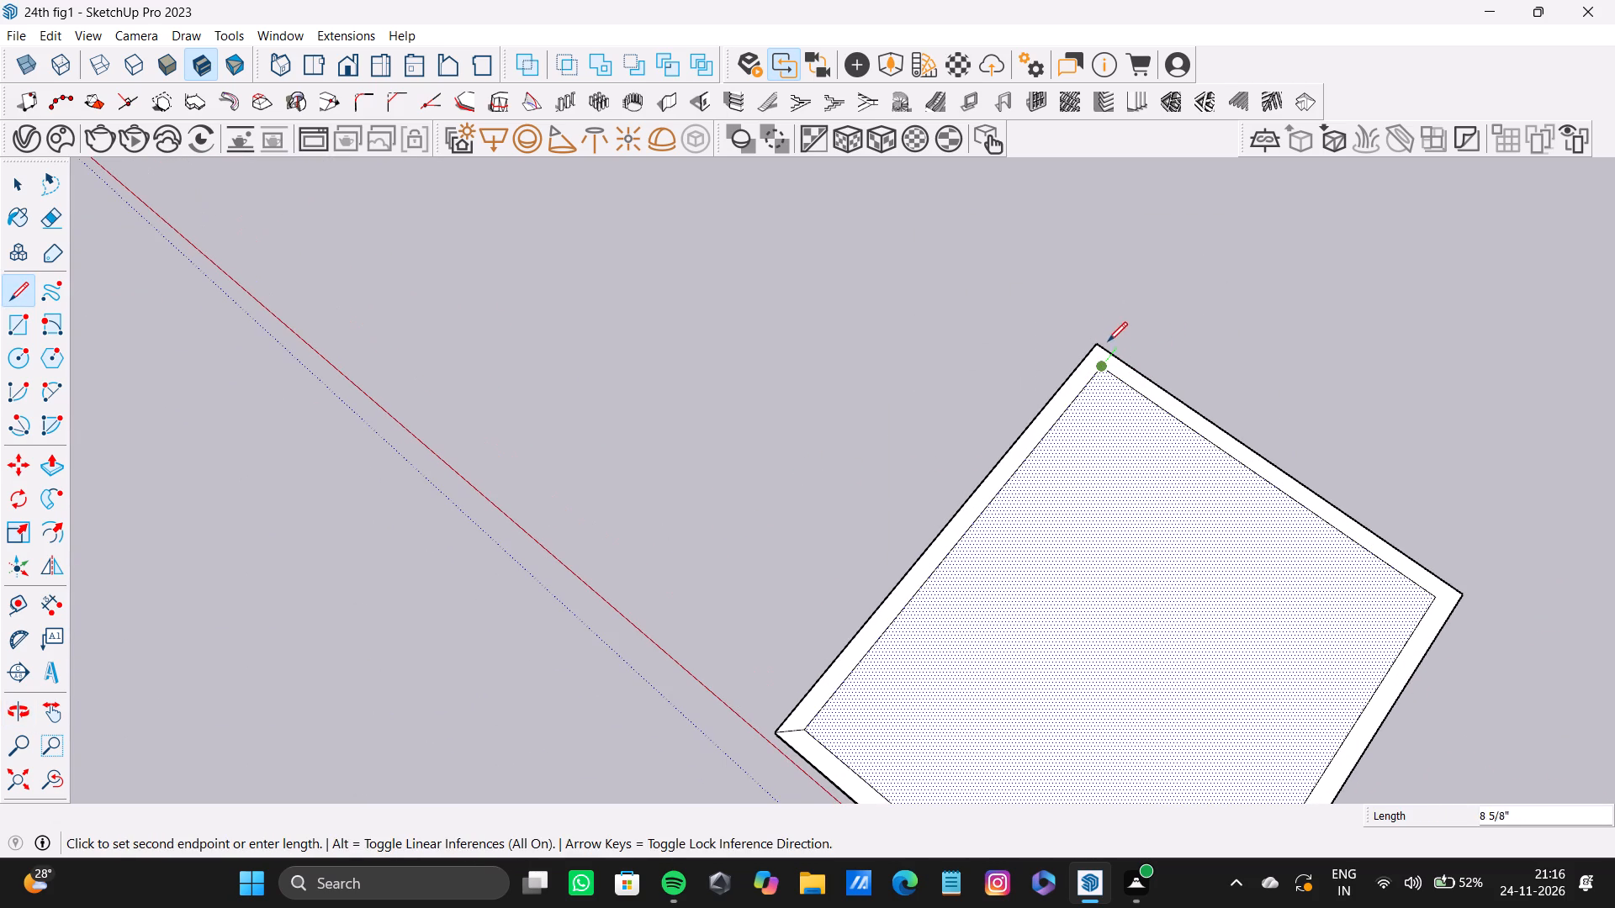
{"action": "left_click", "coordinate": [1098, 337]}
{"action": "scroll", "coordinate": [1083, 516], "scroll_direction": "down", "scroll_amount": 12}
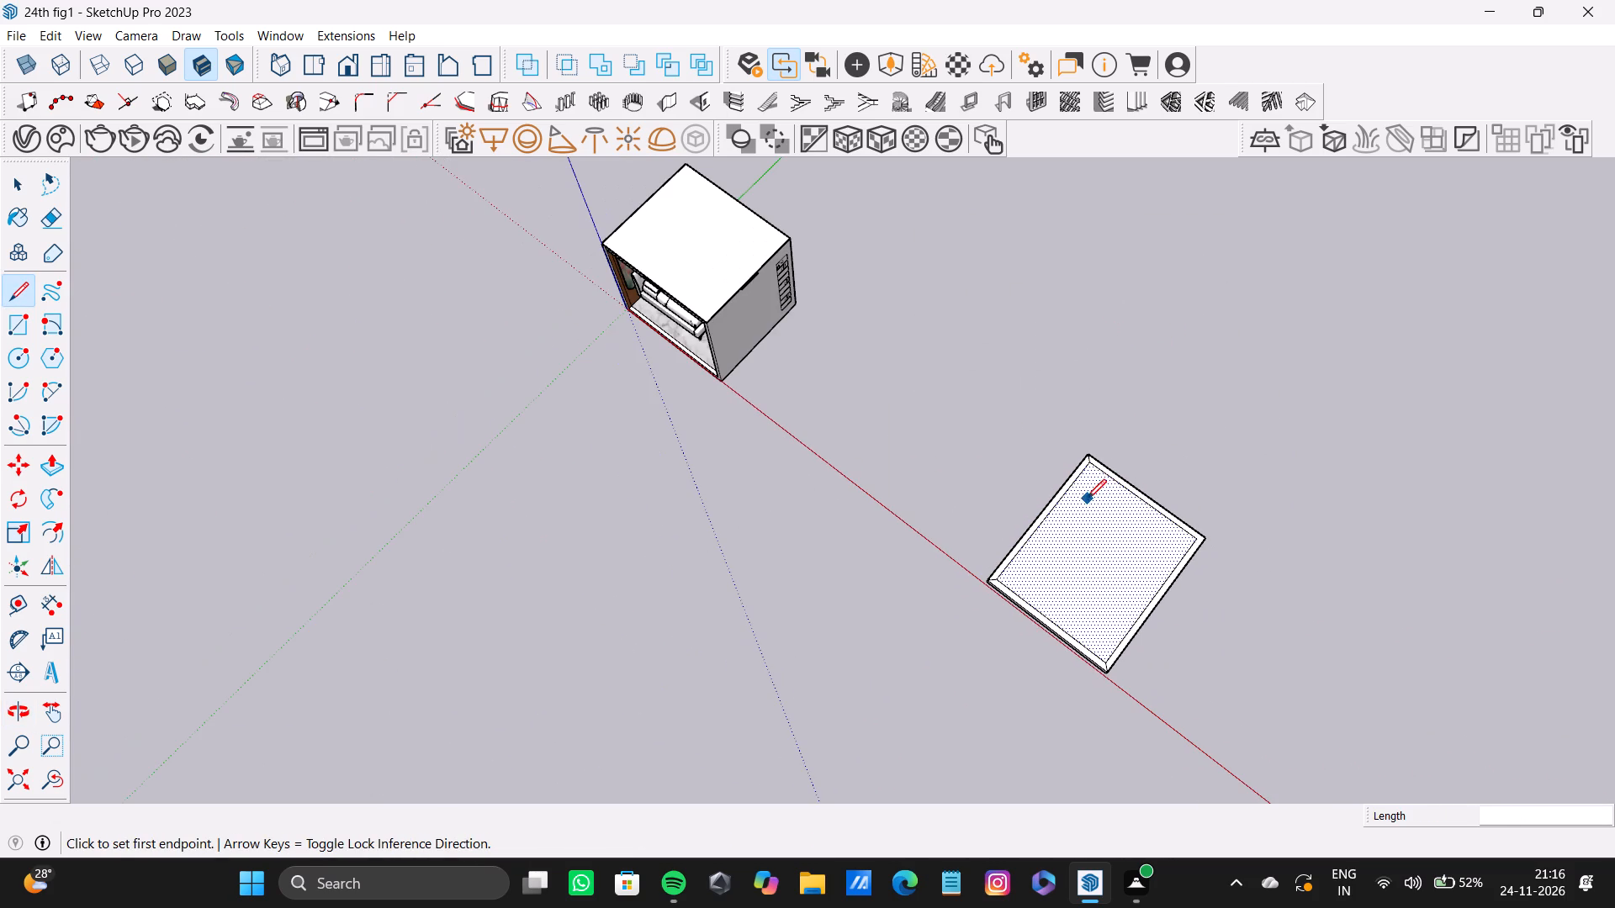
{"action": "scroll", "coordinate": [1204, 542], "scroll_direction": "up", "scroll_amount": 10}
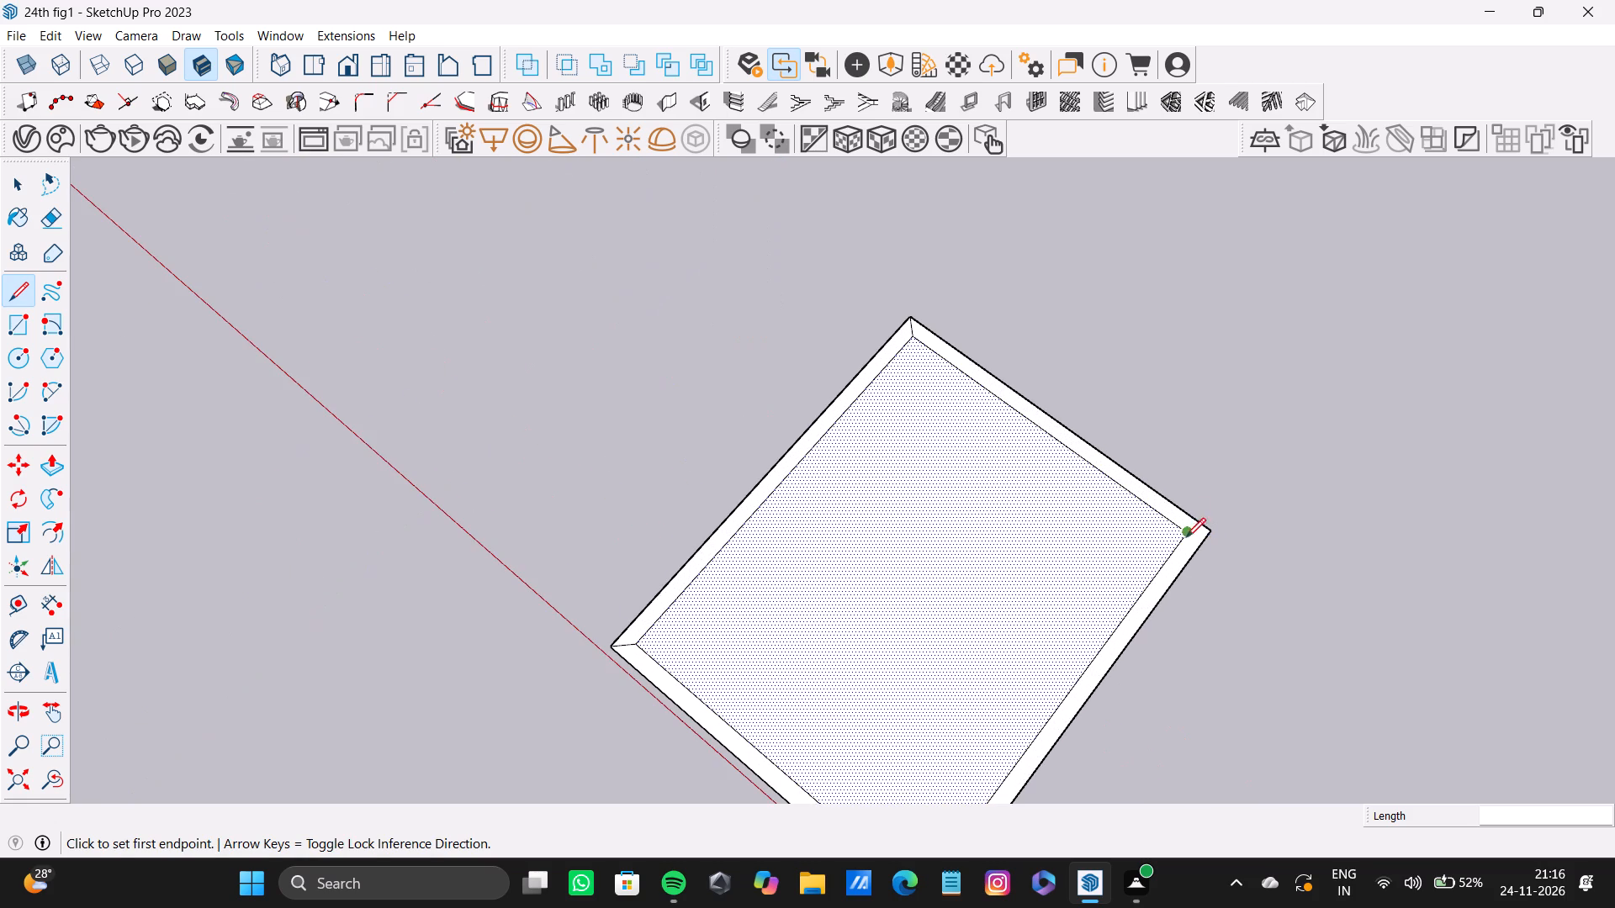
{"action": "left_click", "coordinate": [1189, 533]}
{"action": "left_click", "coordinate": [1208, 528]}
Draw a line about 5 9/16" parallel to the red axis, from the inner corner beside the axis to the edge facing the bedroom box.
{"action": "scroll", "coordinate": [763, 433], "scroll_direction": "down", "scroll_amount": 5}
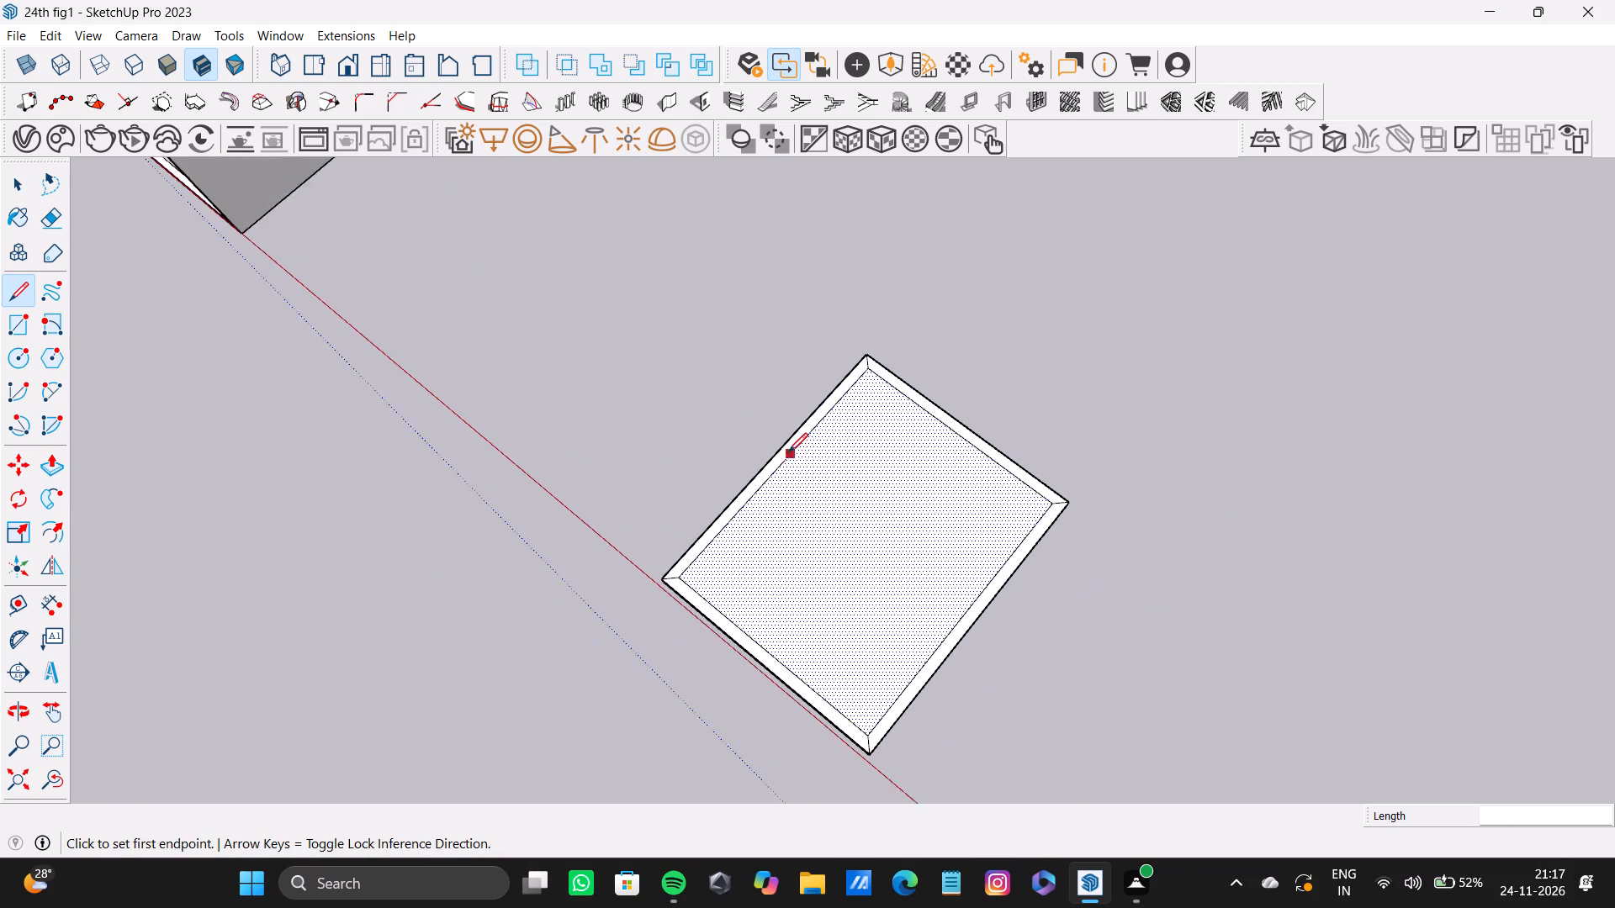
{"action": "scroll", "coordinate": [788, 452], "scroll_direction": "down", "scroll_amount": 2}
{"action": "middle_click_drag", "start_coordinate": [804, 479], "coordinate": [792, 497]}
{"action": "scroll", "coordinate": [768, 472], "scroll_direction": "up", "scroll_amount": 4}
{"action": "scroll", "coordinate": [671, 589], "scroll_direction": "up", "scroll_amount": 3}
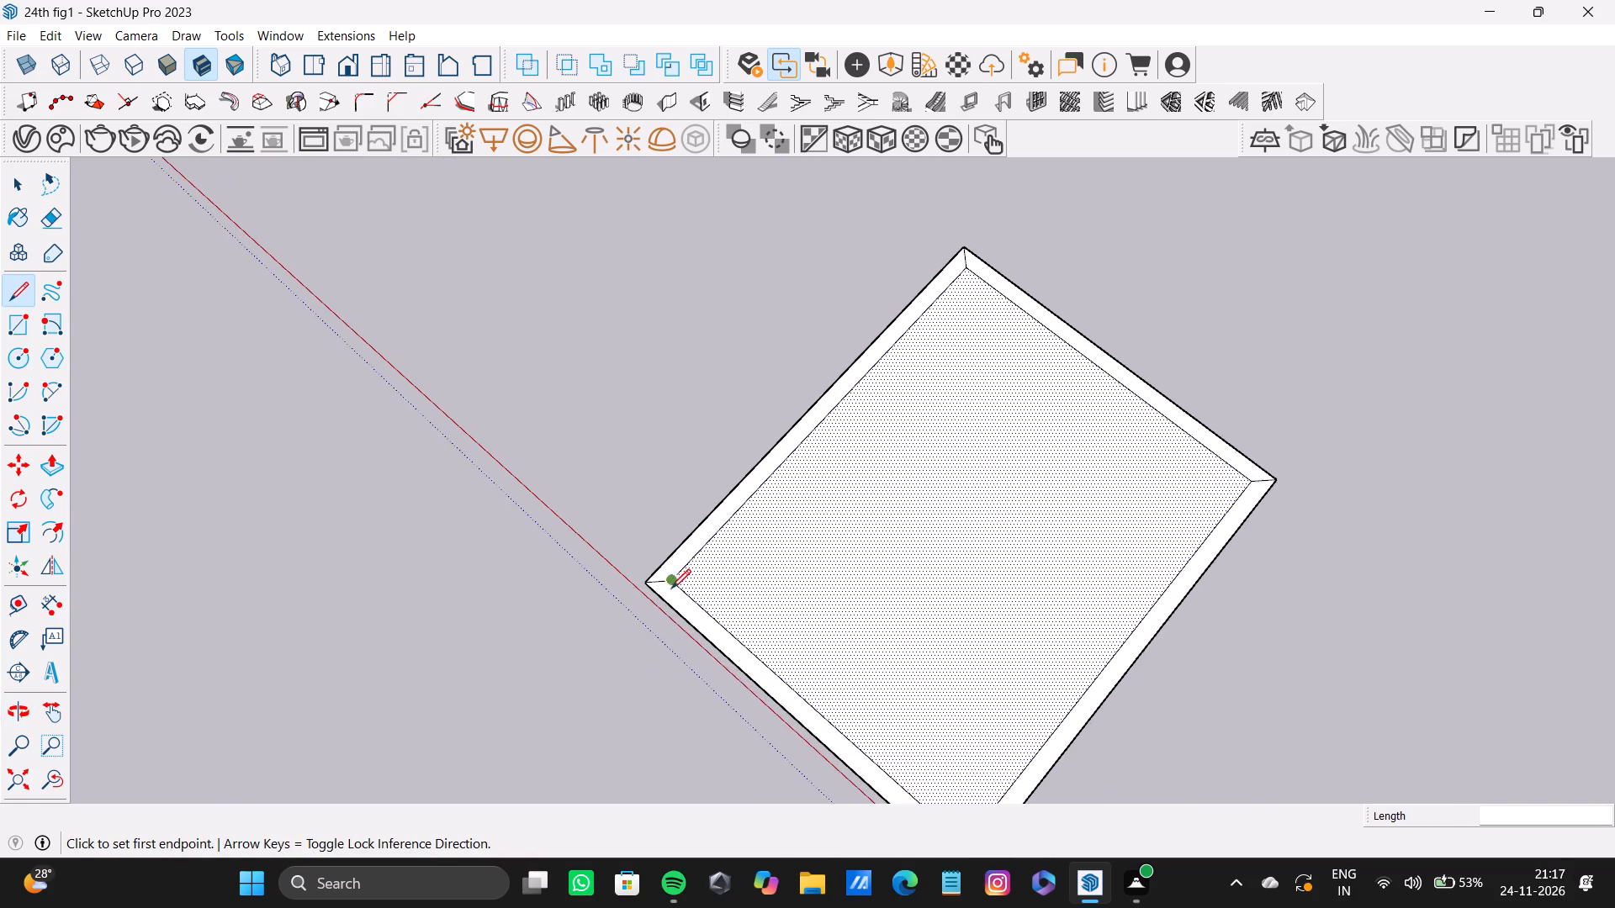
{"action": "scroll", "coordinate": [671, 589], "scroll_direction": "up", "scroll_amount": 4}
{"action": "left_click", "coordinate": [674, 577]}
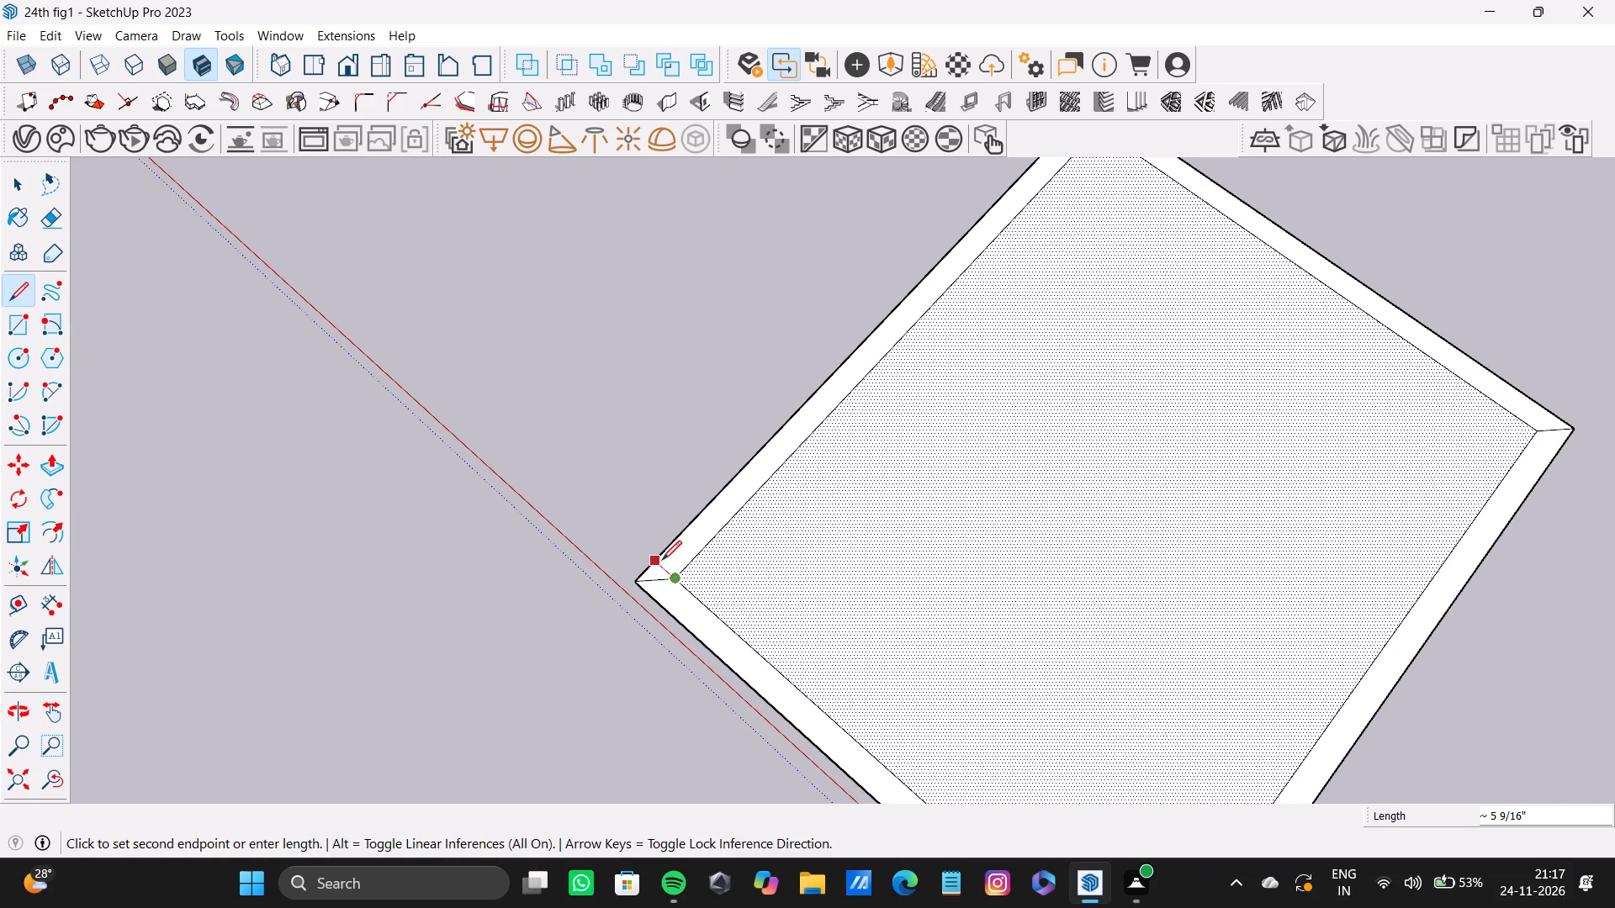
{"action": "left_click", "coordinate": [662, 560]}
Draw matching lines parallel to the red axis from the other three inner corners to the slab's outer edges.
{"action": "scroll", "coordinate": [807, 636], "scroll_direction": "down", "scroll_amount": 9}
{"action": "middle_click_drag", "start_coordinate": [883, 671], "coordinate": [572, 410]}
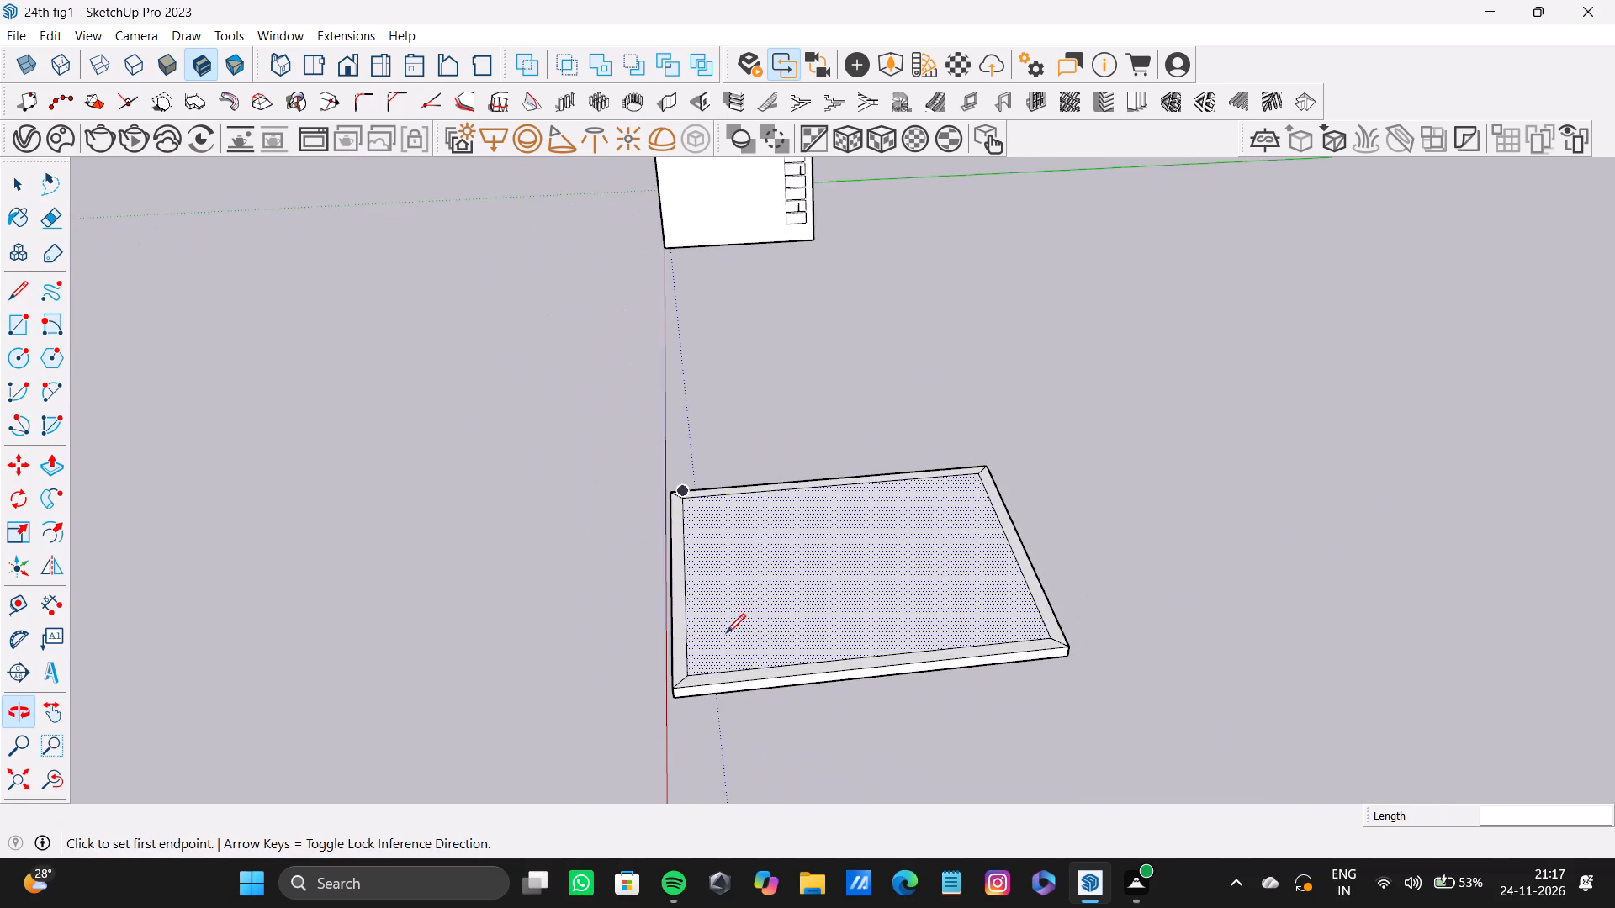
{"action": "scroll", "coordinate": [728, 637], "scroll_direction": "up", "scroll_amount": 4}
{"action": "left_click", "coordinate": [675, 694]}
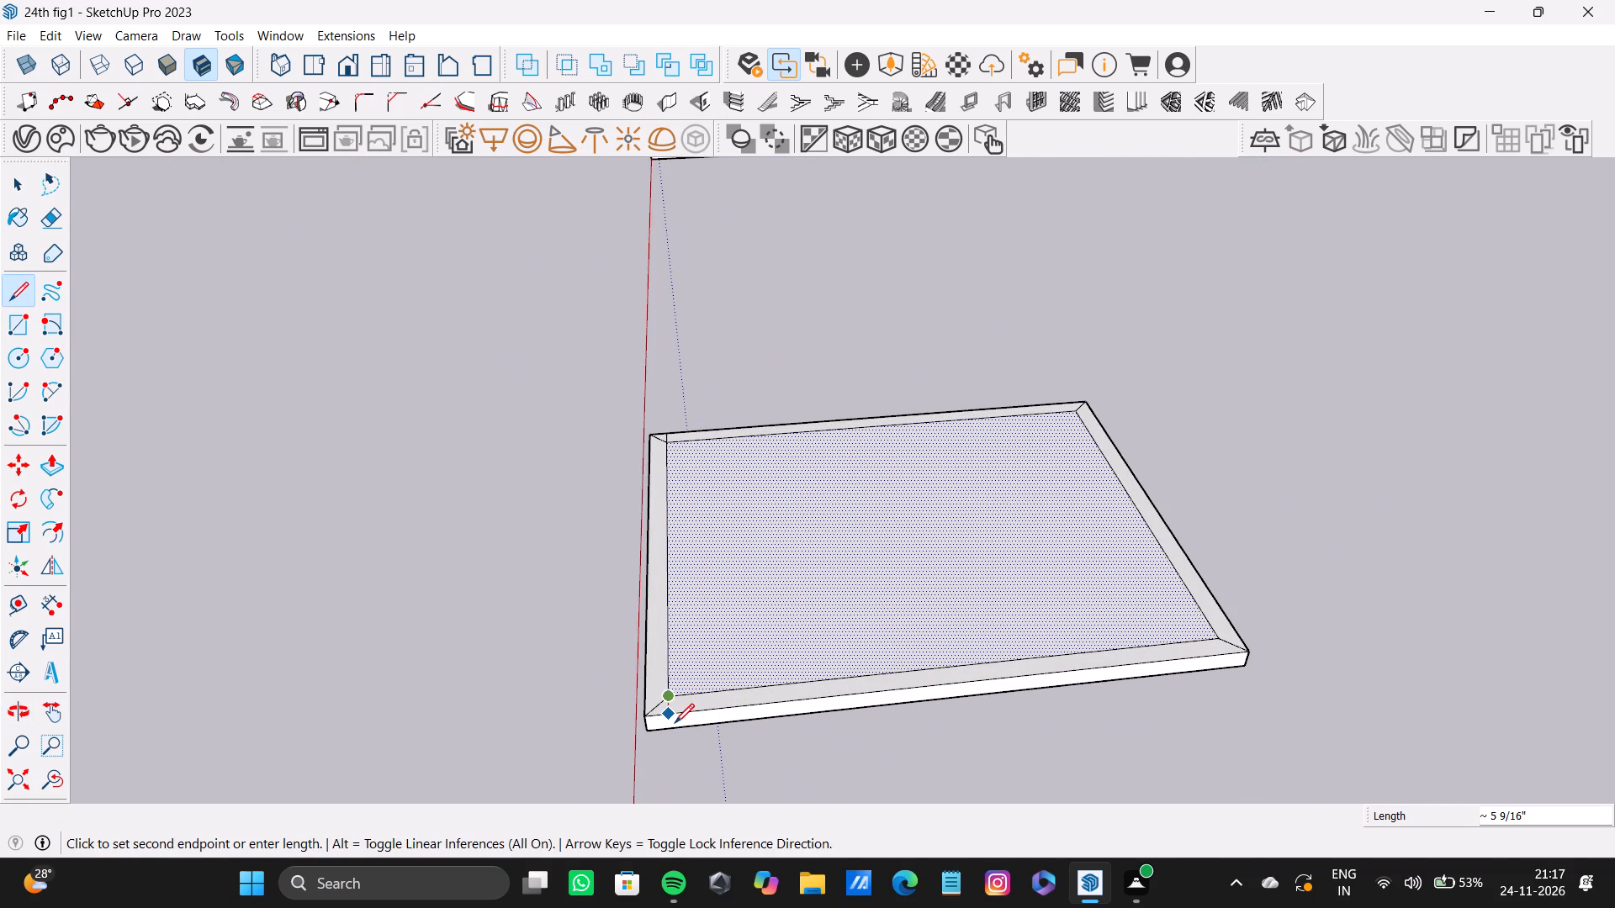
{"action": "left_click", "coordinate": [675, 723]}
{"action": "left_click", "coordinate": [1213, 637]}
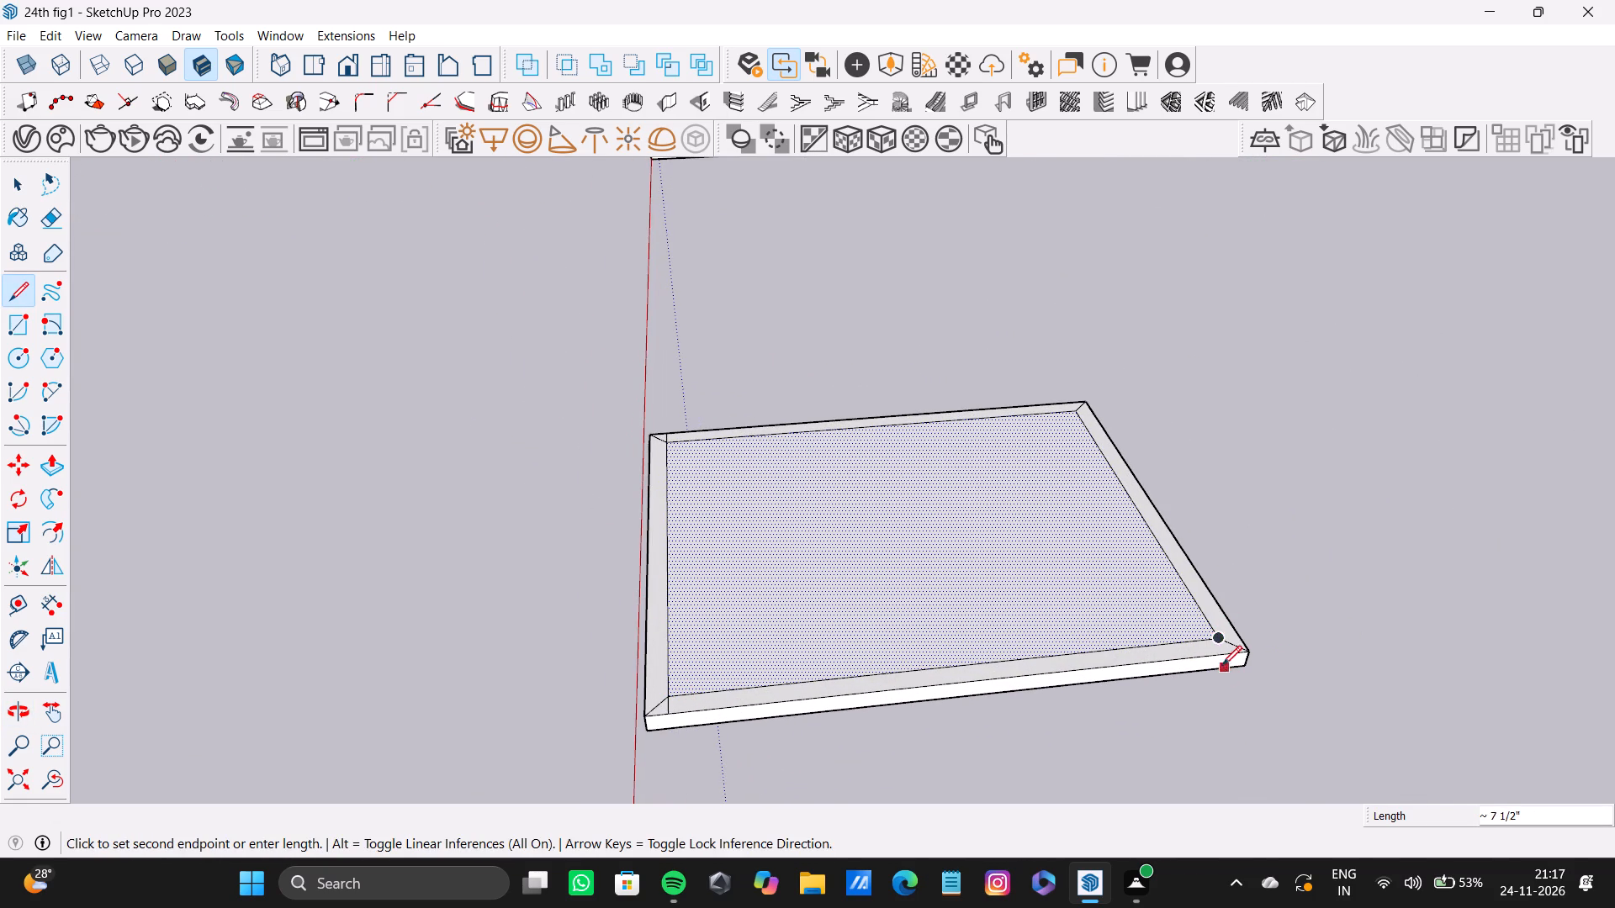
{"action": "left_click", "coordinate": [1227, 658]}
{"action": "scroll", "coordinate": [1030, 477], "scroll_direction": "down", "scroll_amount": 4}
{"action": "middle_click_drag", "start_coordinate": [1054, 541], "coordinate": [1052, 668]}
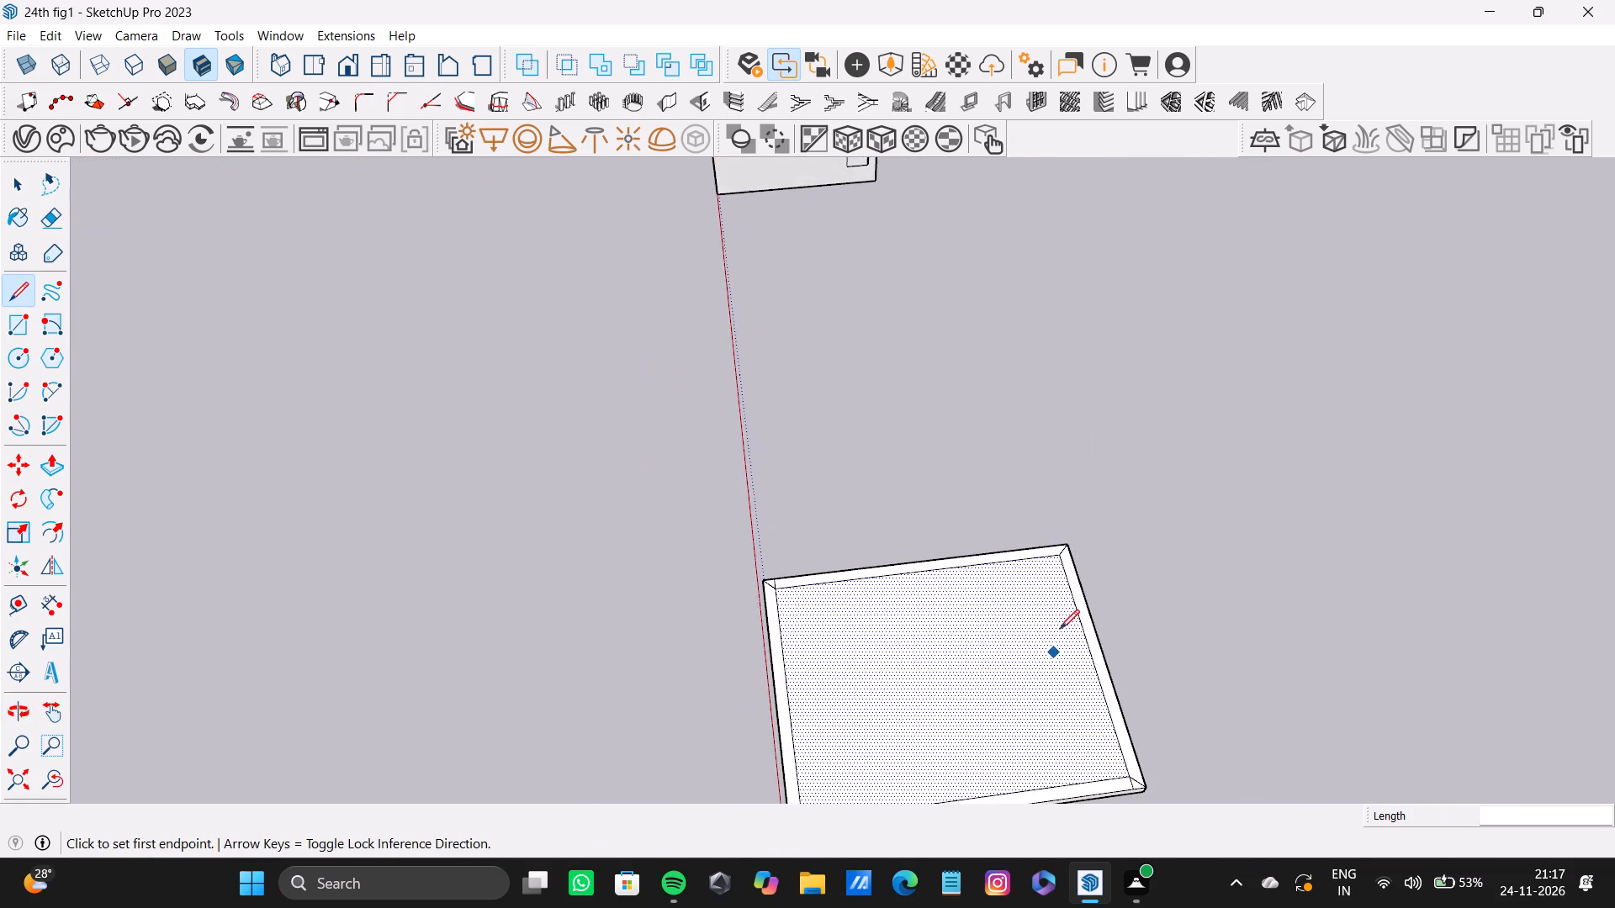
{"action": "scroll", "coordinate": [1068, 483], "scroll_direction": "up", "scroll_amount": 6}
{"action": "scroll", "coordinate": [1080, 634], "scroll_direction": "up", "scroll_amount": 2}
{"action": "left_click", "coordinate": [1048, 587]}
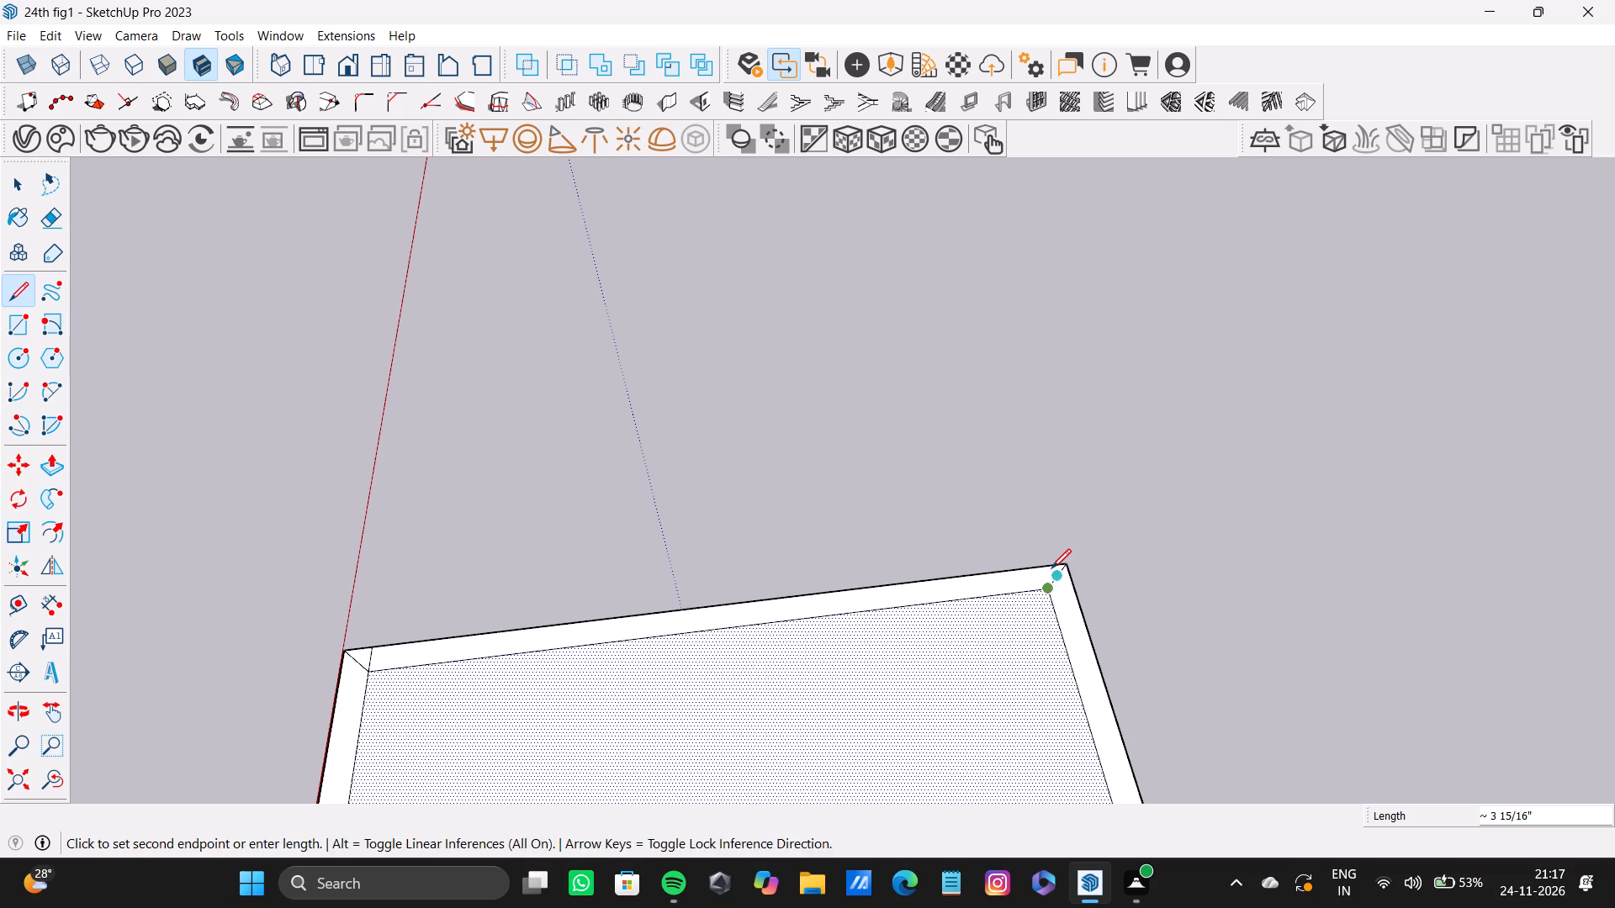
{"action": "left_click", "coordinate": [1051, 567]}
Draw a line about 5 9/16" parallel to the green axis at the box-side inner corner away from the red axis, reaching the outer edge.
{"action": "scroll", "coordinate": [1032, 596], "scroll_direction": "down", "scroll_amount": 9}
{"action": "scroll", "coordinate": [1062, 593], "scroll_direction": "up", "scroll_amount": 2}
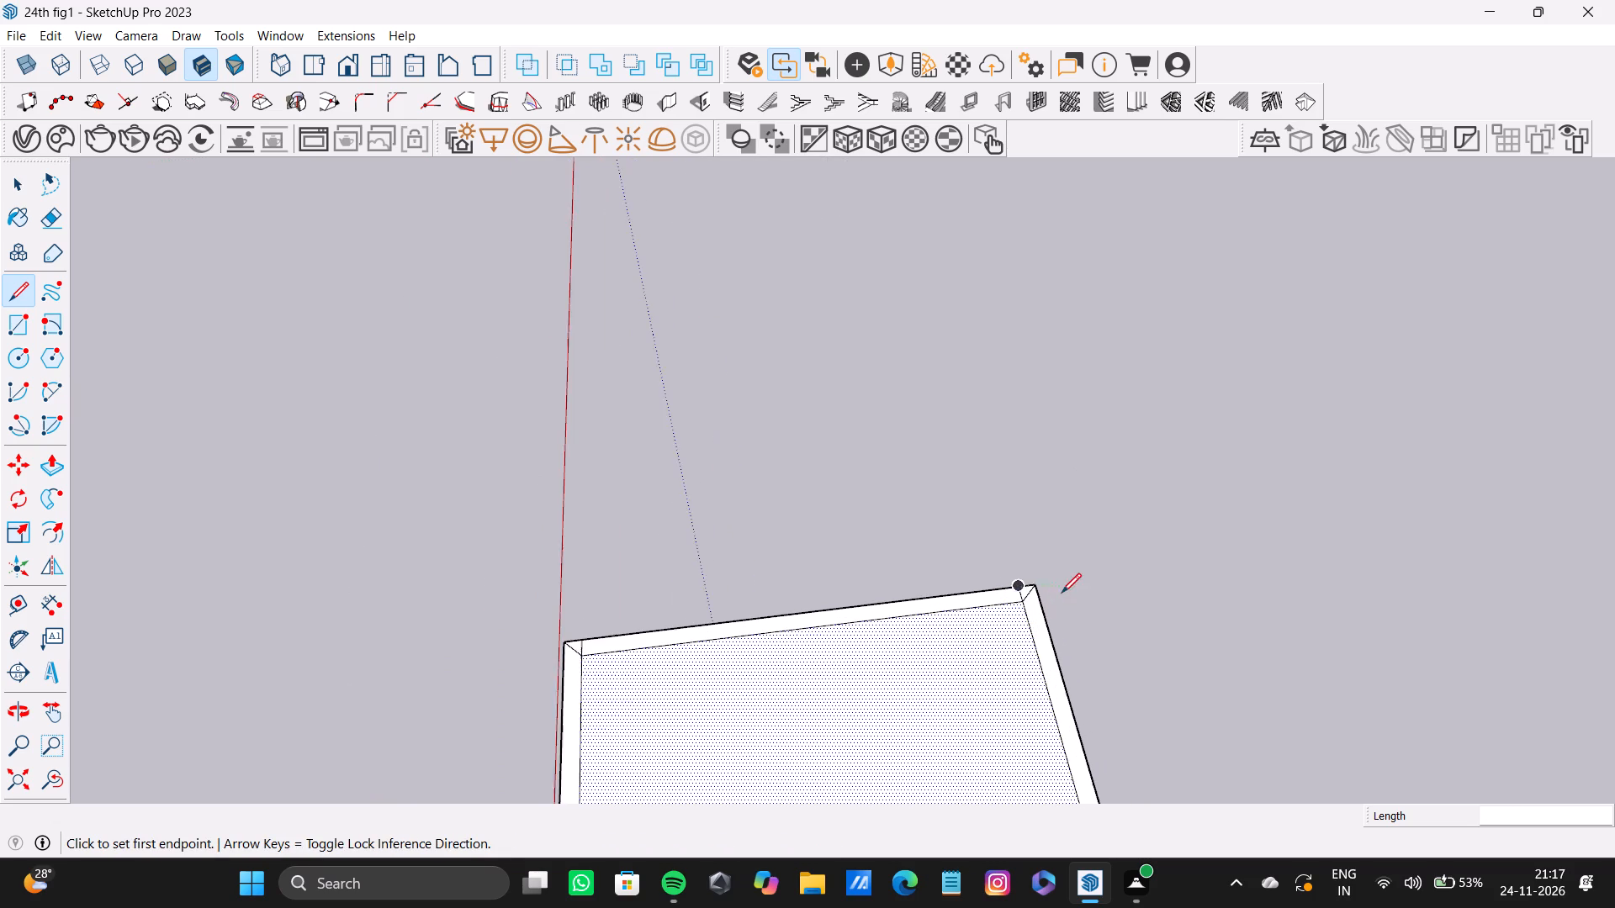
{"action": "scroll", "coordinate": [1062, 593], "scroll_direction": "up", "scroll_amount": 8}
{"action": "left_click", "coordinate": [1019, 609]}
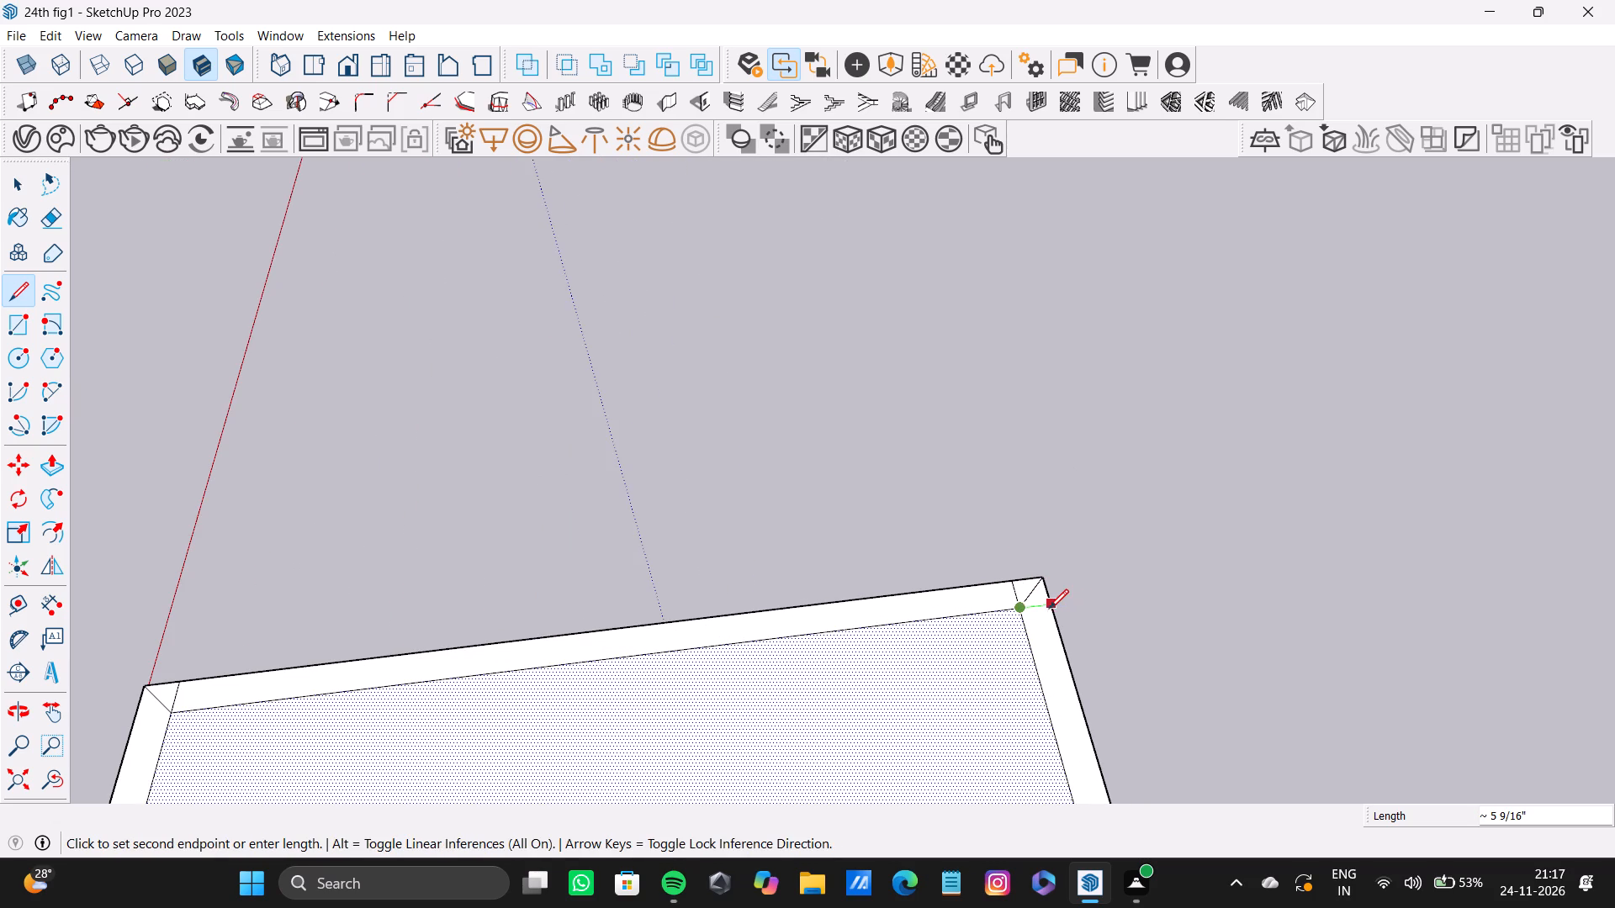
{"action": "left_click", "coordinate": [1046, 609]}
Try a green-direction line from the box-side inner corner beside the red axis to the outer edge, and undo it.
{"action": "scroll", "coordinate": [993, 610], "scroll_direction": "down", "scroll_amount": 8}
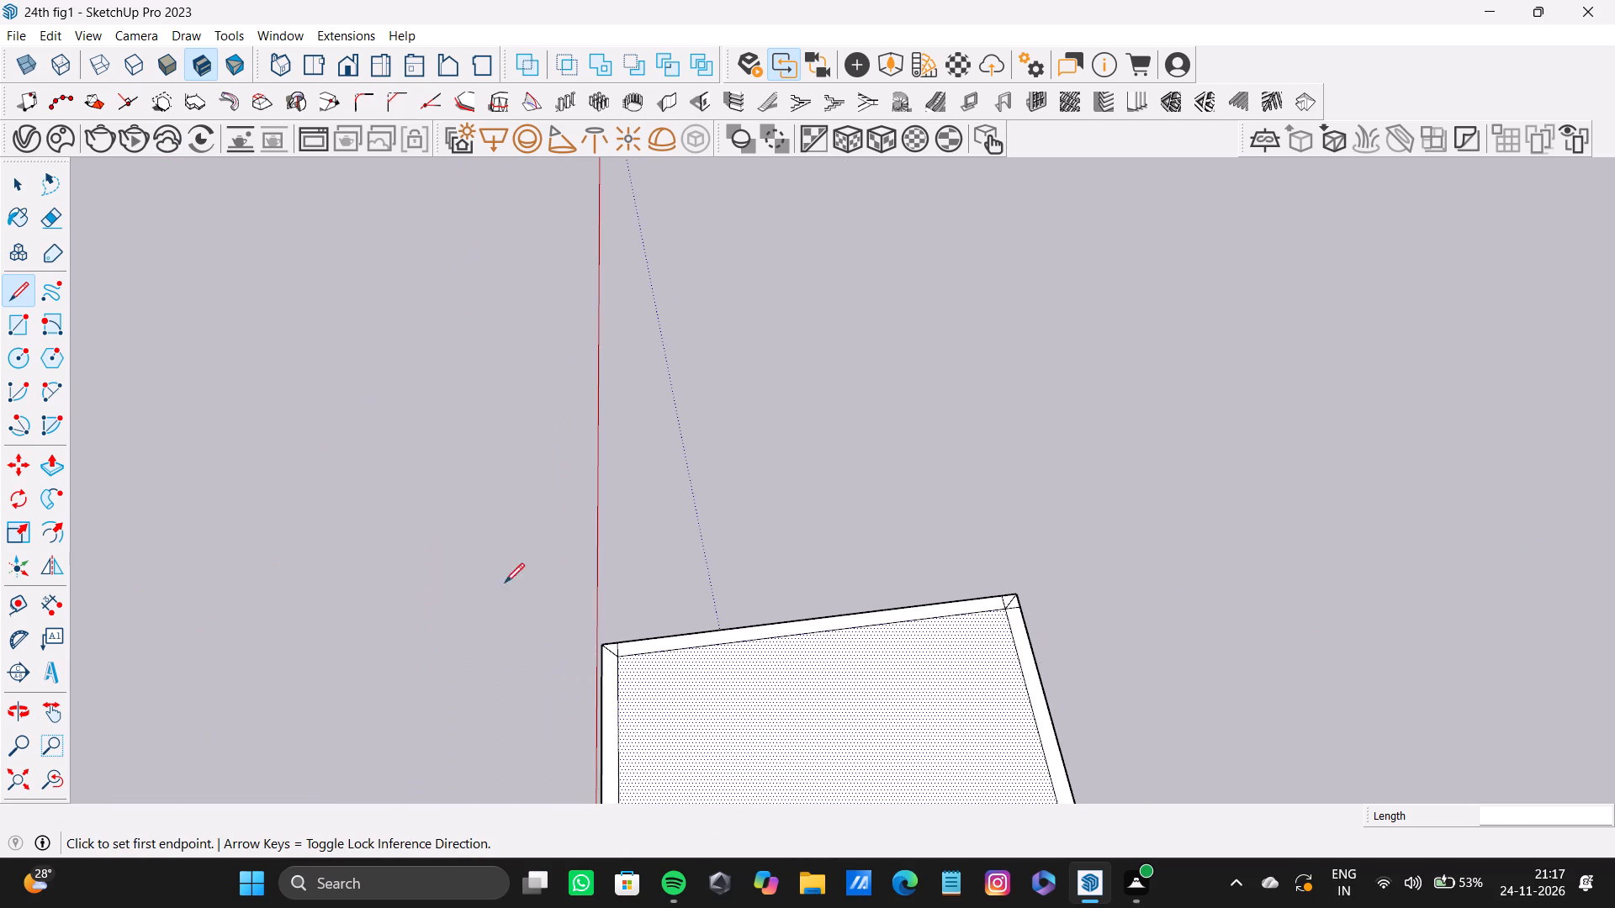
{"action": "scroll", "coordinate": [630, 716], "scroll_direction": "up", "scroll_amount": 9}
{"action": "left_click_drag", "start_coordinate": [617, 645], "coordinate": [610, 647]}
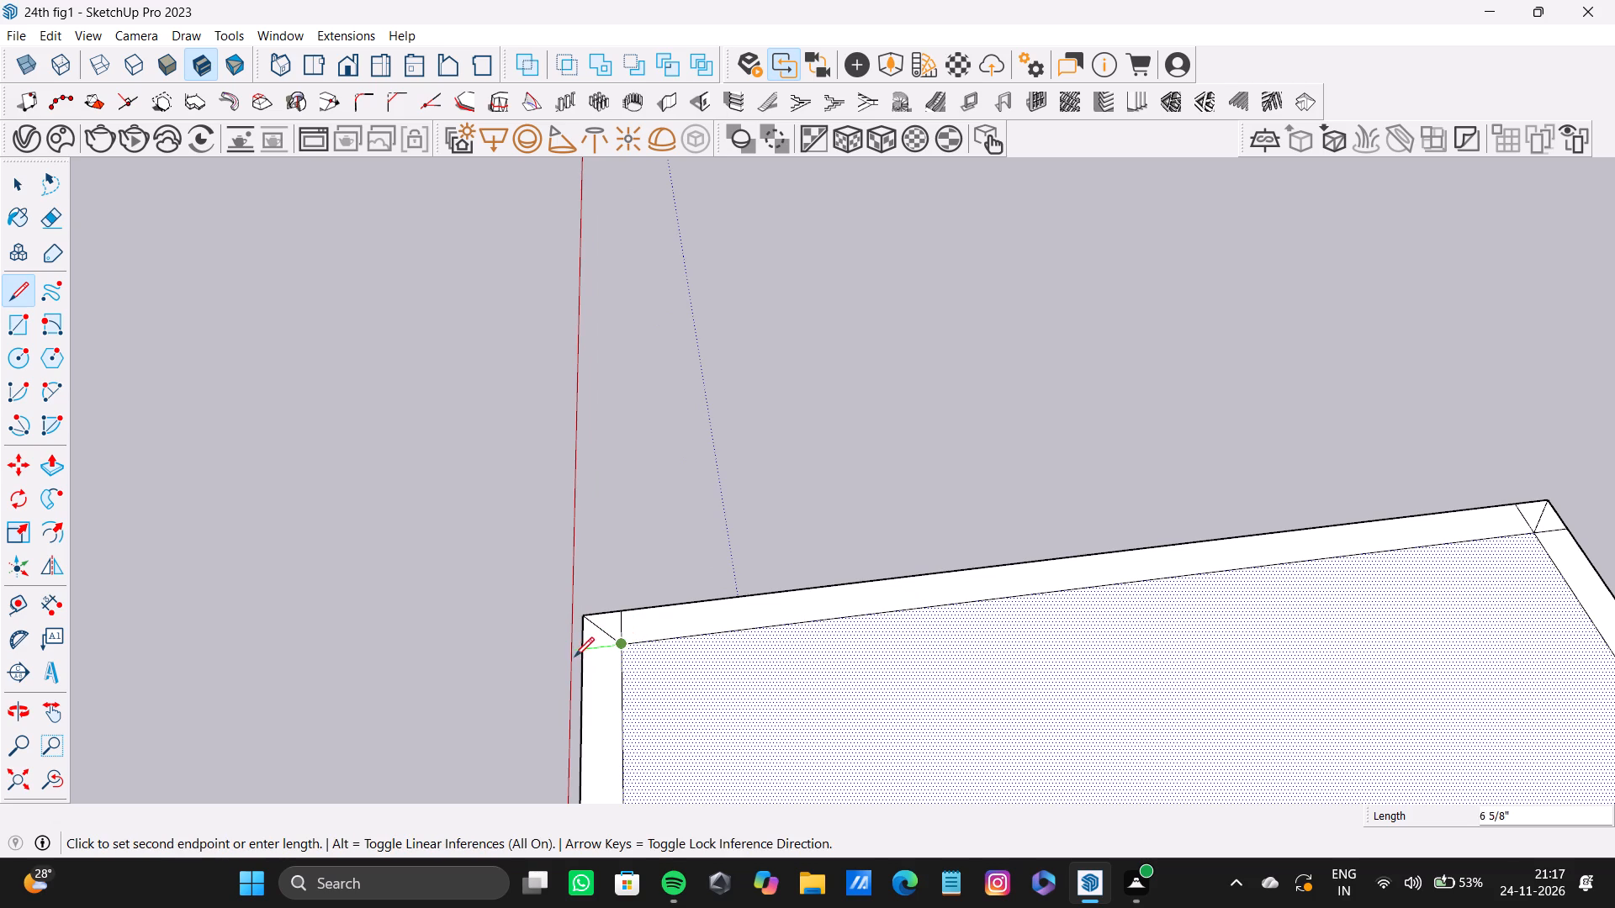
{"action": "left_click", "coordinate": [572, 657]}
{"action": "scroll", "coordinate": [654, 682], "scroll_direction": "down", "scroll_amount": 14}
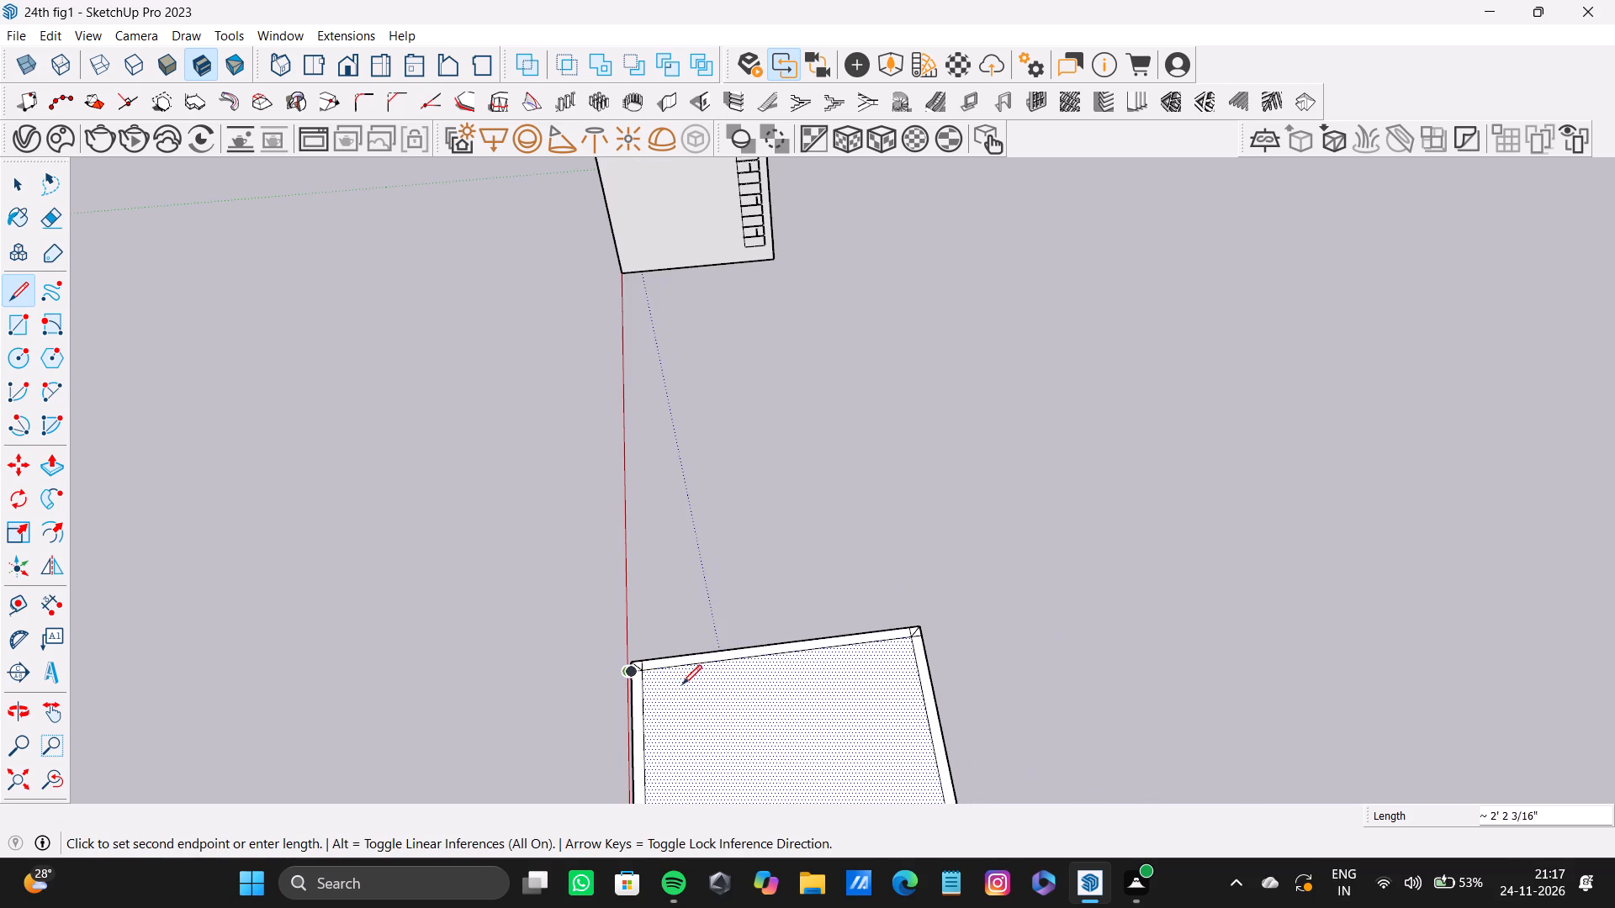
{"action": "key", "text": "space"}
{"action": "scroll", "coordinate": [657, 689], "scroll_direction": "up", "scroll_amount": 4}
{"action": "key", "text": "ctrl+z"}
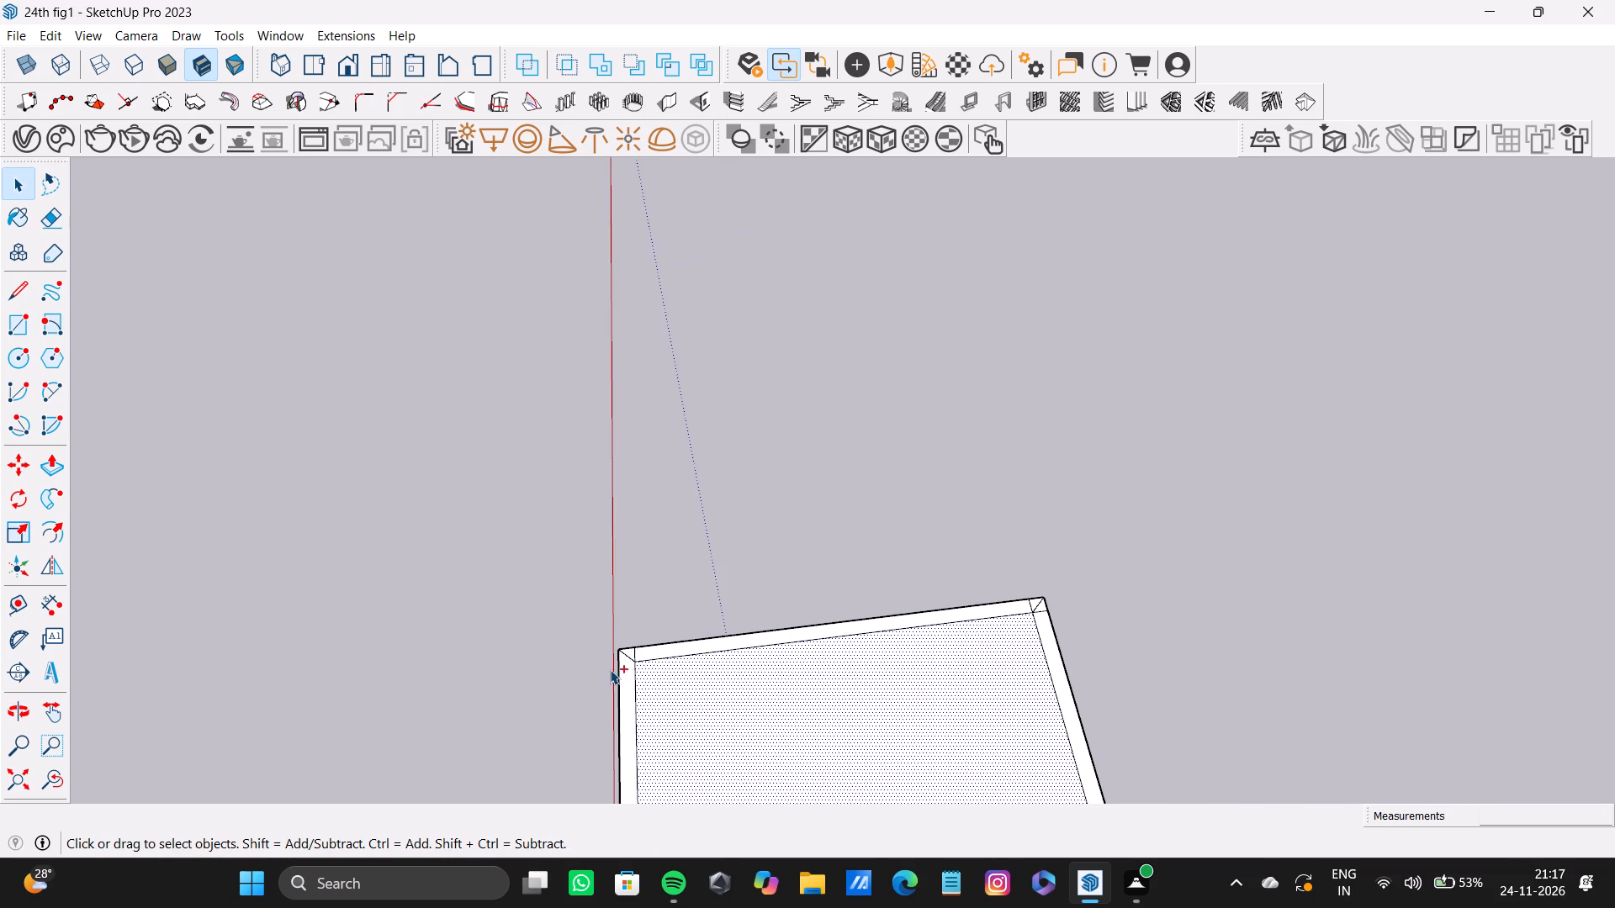
Draw a line parallel to the green axis from the box-side inner corner beside the red axis to the slab's outer edge.
{"action": "scroll", "coordinate": [626, 661], "scroll_direction": "up", "scroll_amount": 5}
{"action": "key", "text": "l"}
{"action": "scroll", "coordinate": [634, 657], "scroll_direction": "up", "scroll_amount": 8}
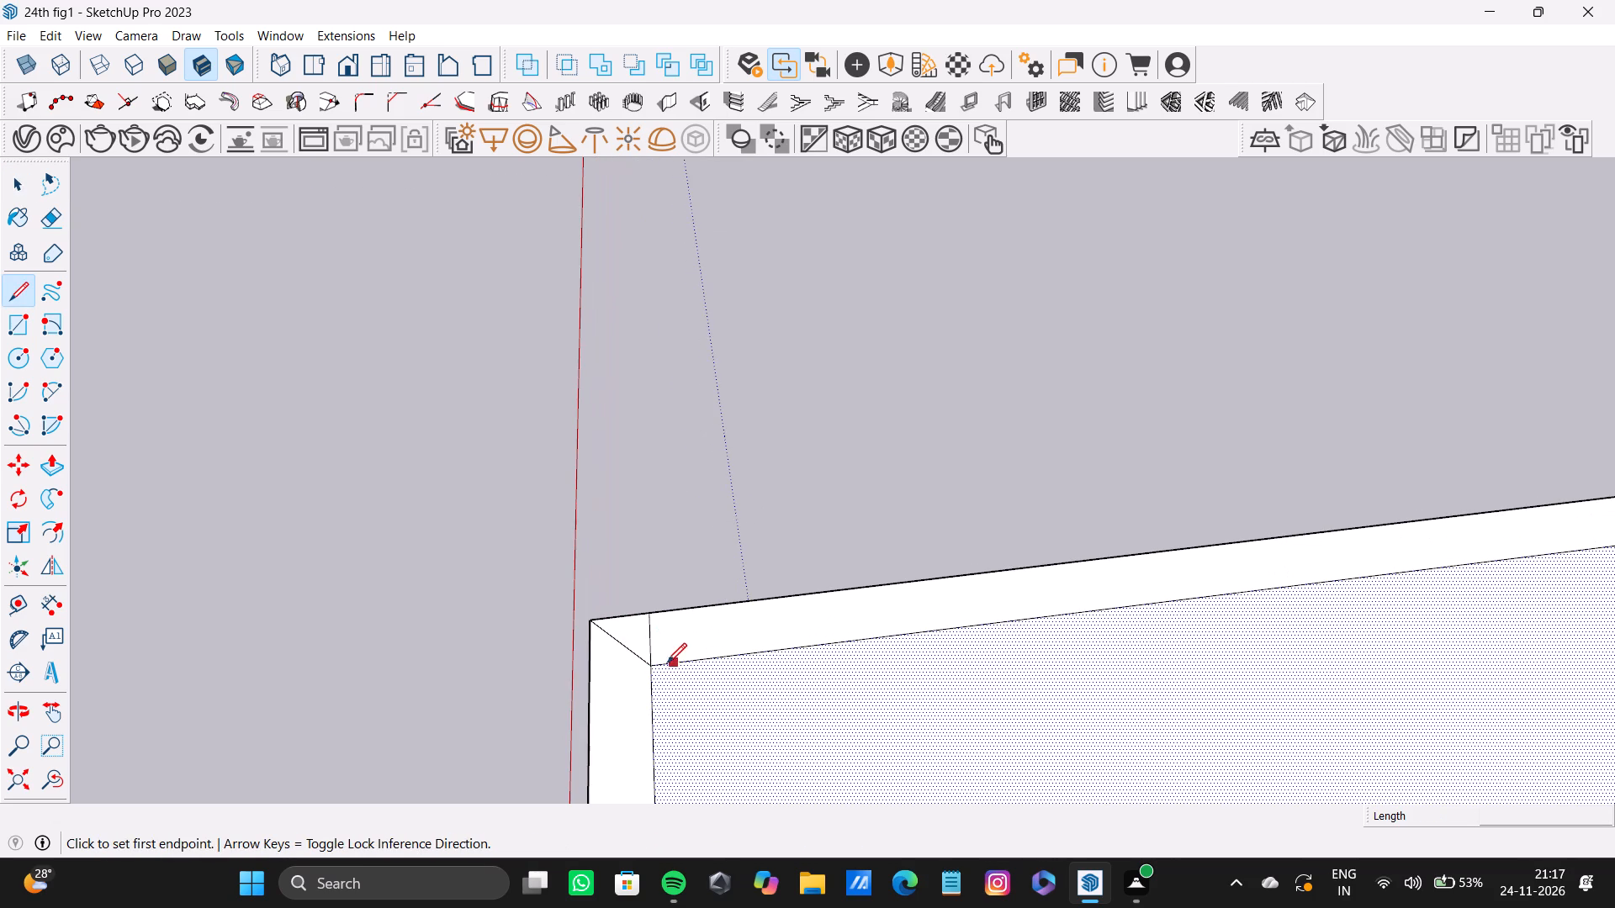
{"action": "left_click", "coordinate": [649, 666]}
{"action": "left_click", "coordinate": [590, 673]}
{"action": "scroll", "coordinate": [678, 678], "scroll_direction": "down", "scroll_amount": 6}
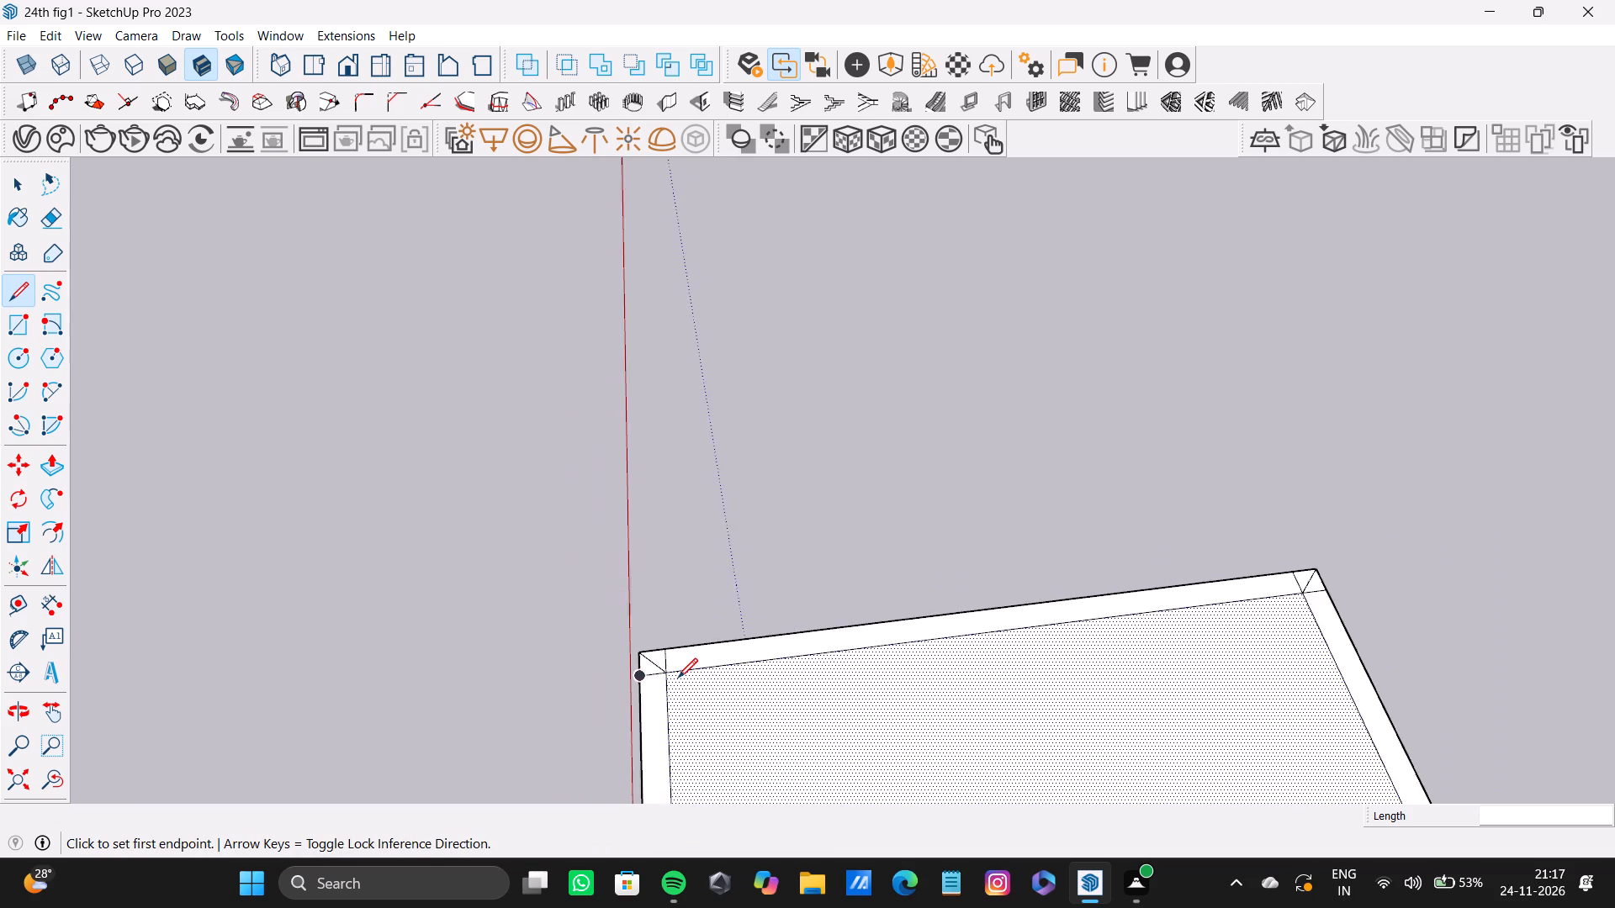
Draw green-direction lines about 5 9/16" long from the two inner corners farthest from the bedroom box to the slab's long outer edges.
{"action": "scroll", "coordinate": [678, 678], "scroll_direction": "down", "scroll_amount": 11}
{"action": "middle_click_drag", "start_coordinate": [696, 686], "coordinate": [686, 425]}
{"action": "scroll", "coordinate": [751, 759], "scroll_direction": "up", "scroll_amount": 7}
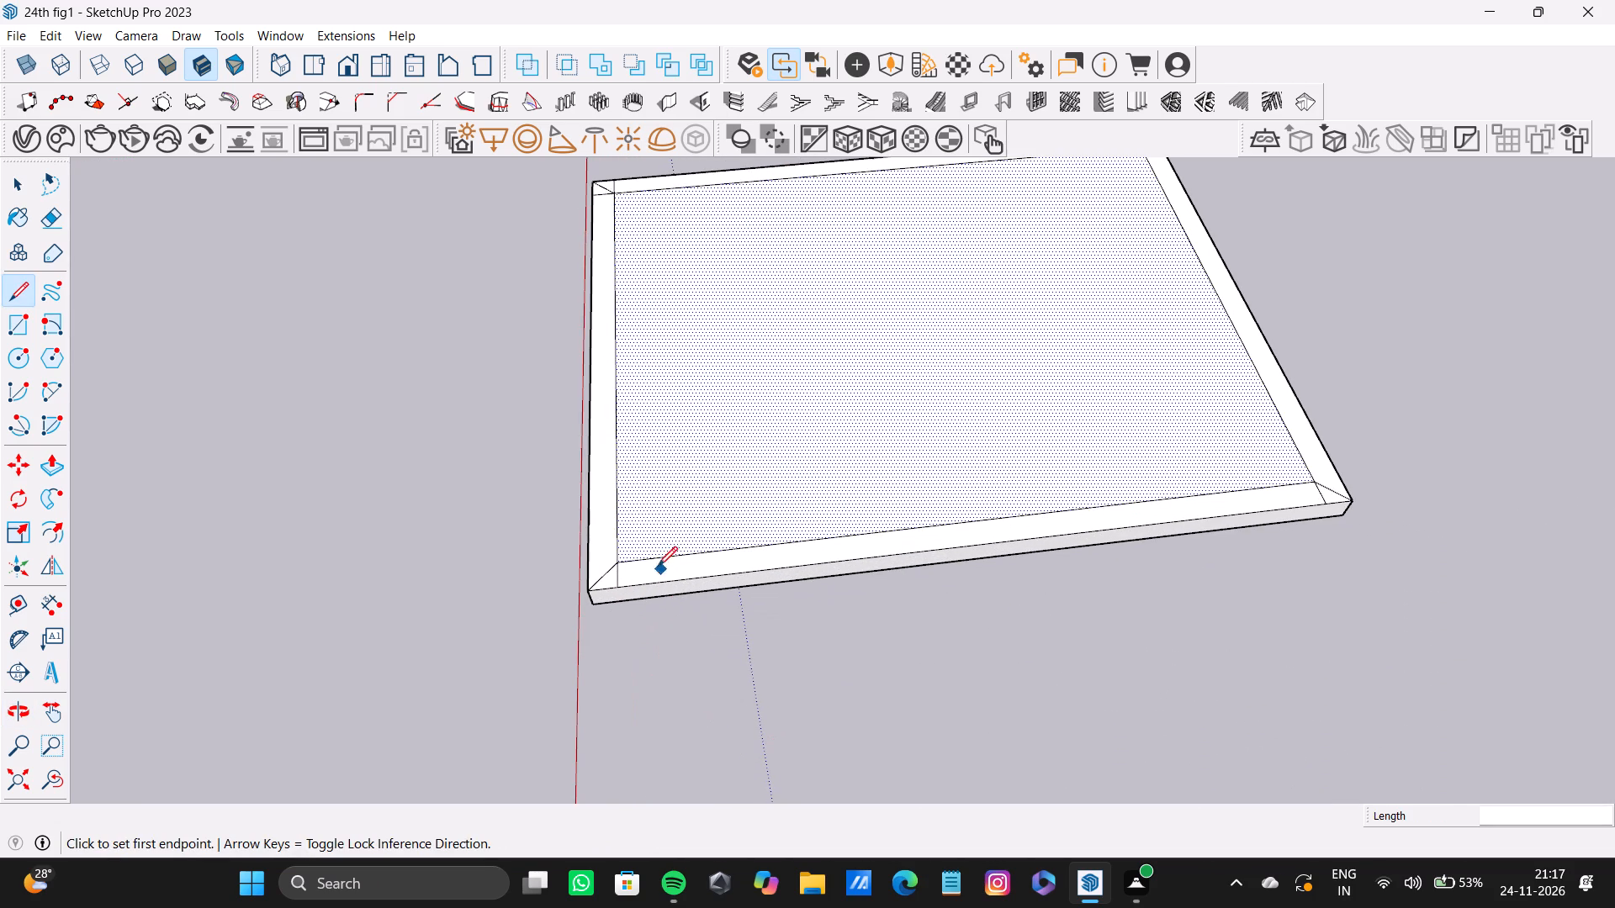
{"action": "left_click", "coordinate": [618, 558]}
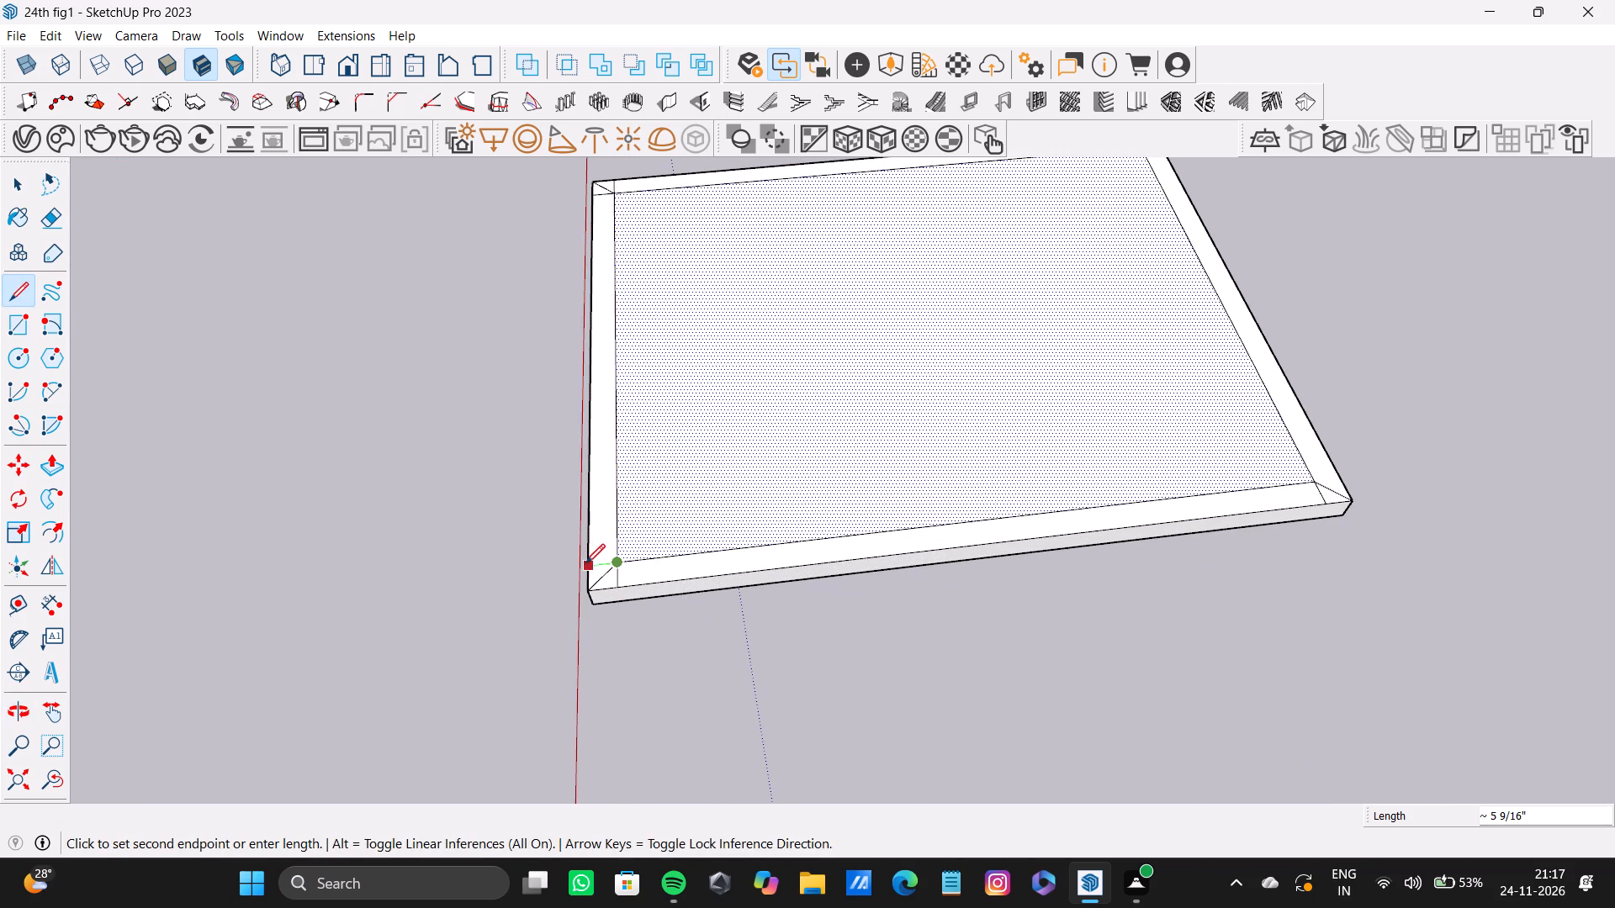
{"action": "left_click", "coordinate": [585, 563]}
{"action": "scroll", "coordinate": [864, 557], "scroll_direction": "down", "scroll_amount": 3}
{"action": "middle_click_drag", "start_coordinate": [866, 557], "coordinate": [705, 575], "text": "shift"}
{"action": "scroll", "coordinate": [977, 555], "scroll_direction": "up", "scroll_amount": 4}
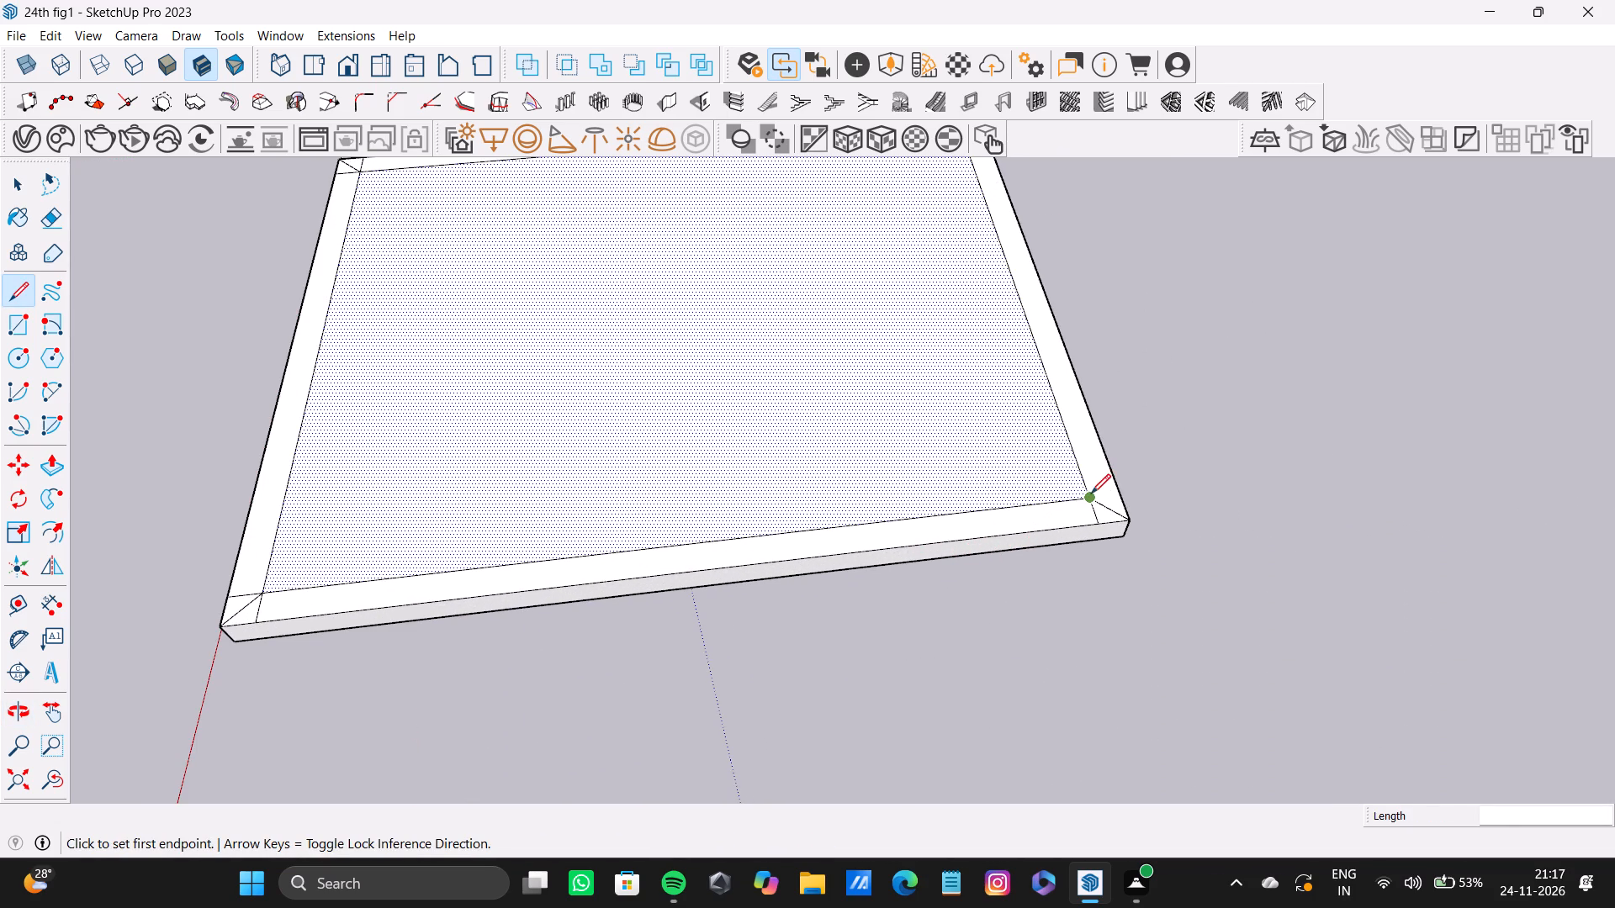
{"action": "left_click", "coordinate": [1091, 494]}
{"action": "left_click", "coordinate": [1123, 494]}
Draw a straight line about 5 9/16" long across the border band on the slab's red-axis side, away from the corners.
{"action": "scroll", "coordinate": [891, 437], "scroll_direction": "down", "scroll_amount": 7}
{"action": "middle_click_drag", "start_coordinate": [846, 402], "coordinate": [791, 480], "text": "shift"}
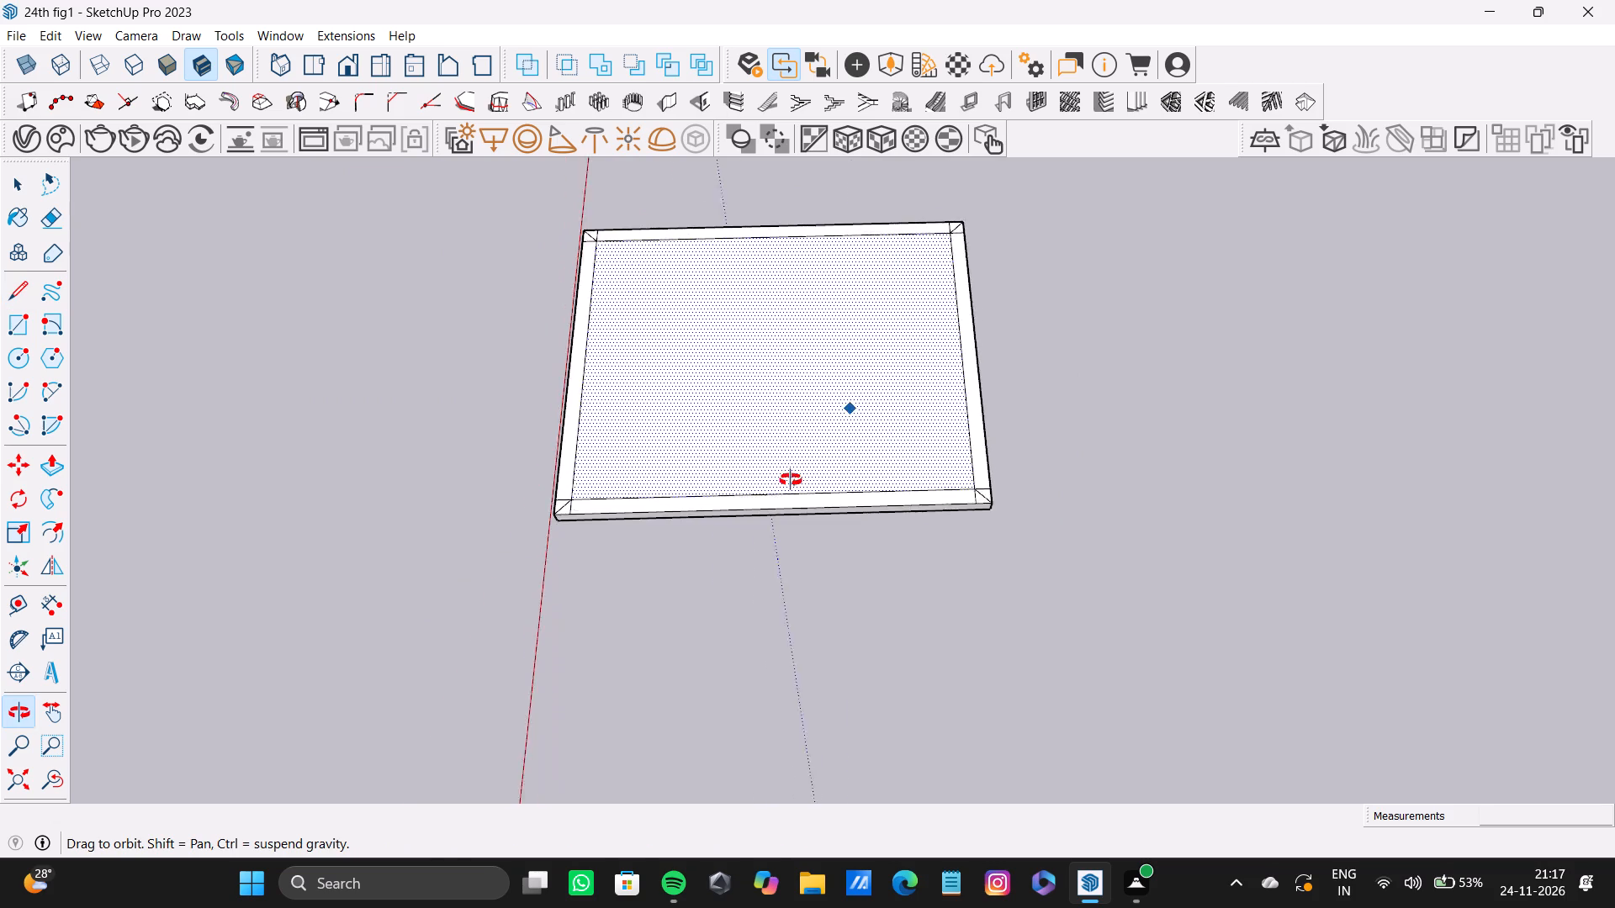
{"action": "middle_click_drag", "start_coordinate": [791, 480], "coordinate": [702, 455], "text": "shift"}
{"action": "scroll", "coordinate": [609, 322], "scroll_direction": "up", "scroll_amount": 4}
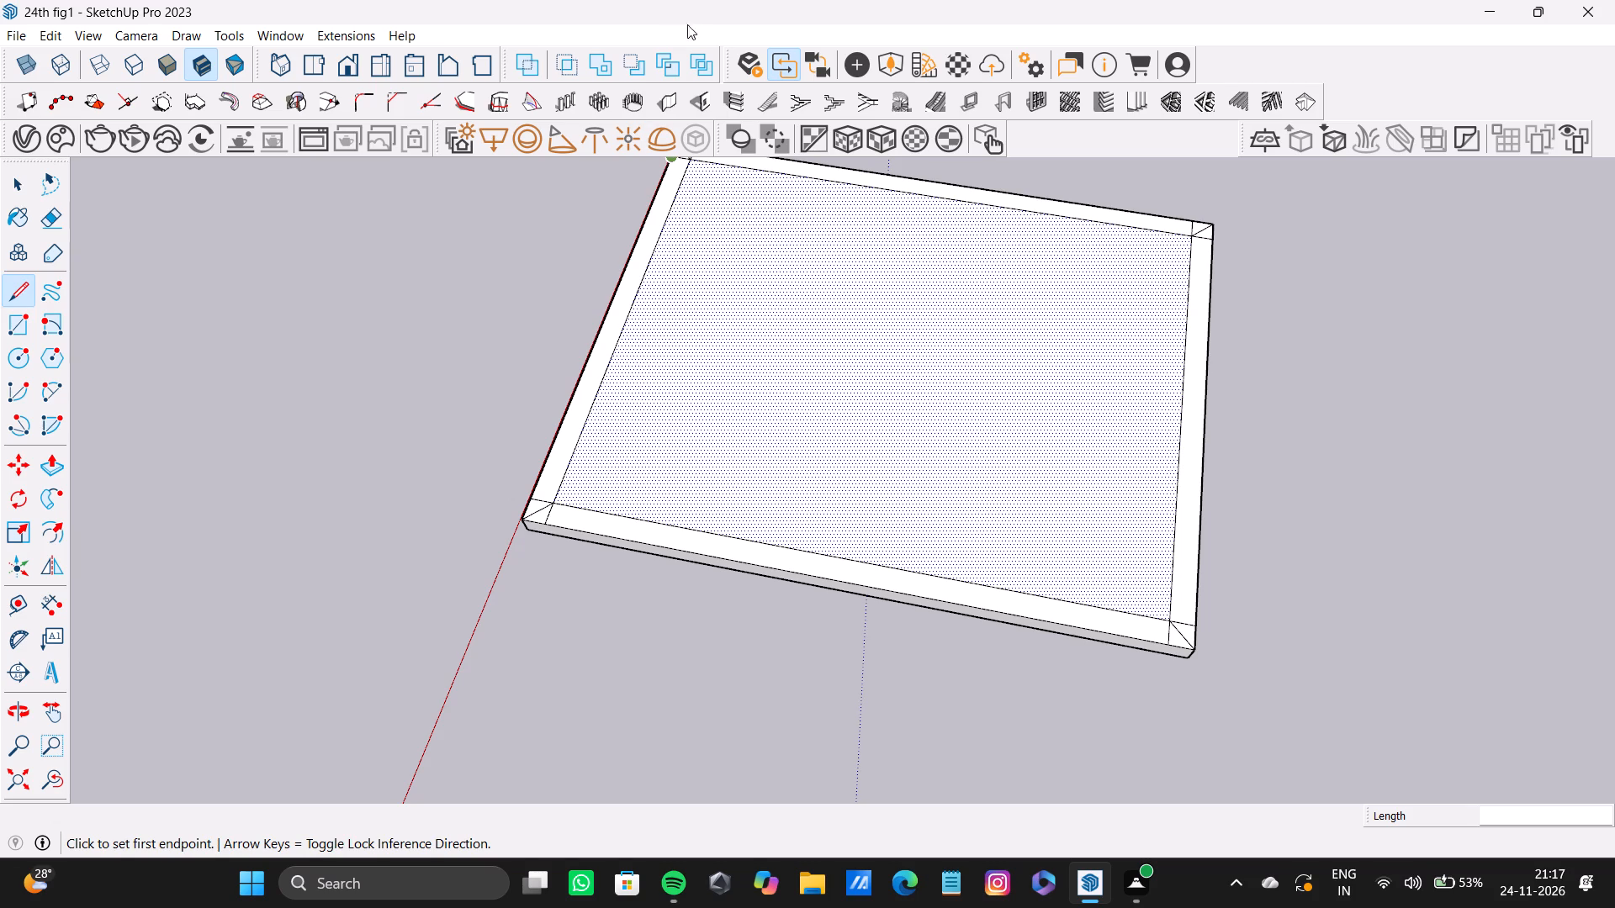
{"action": "scroll", "coordinate": [812, 232], "scroll_direction": "down", "scroll_amount": 4}
{"action": "middle_click_drag", "start_coordinate": [799, 234], "coordinate": [779, 289]}
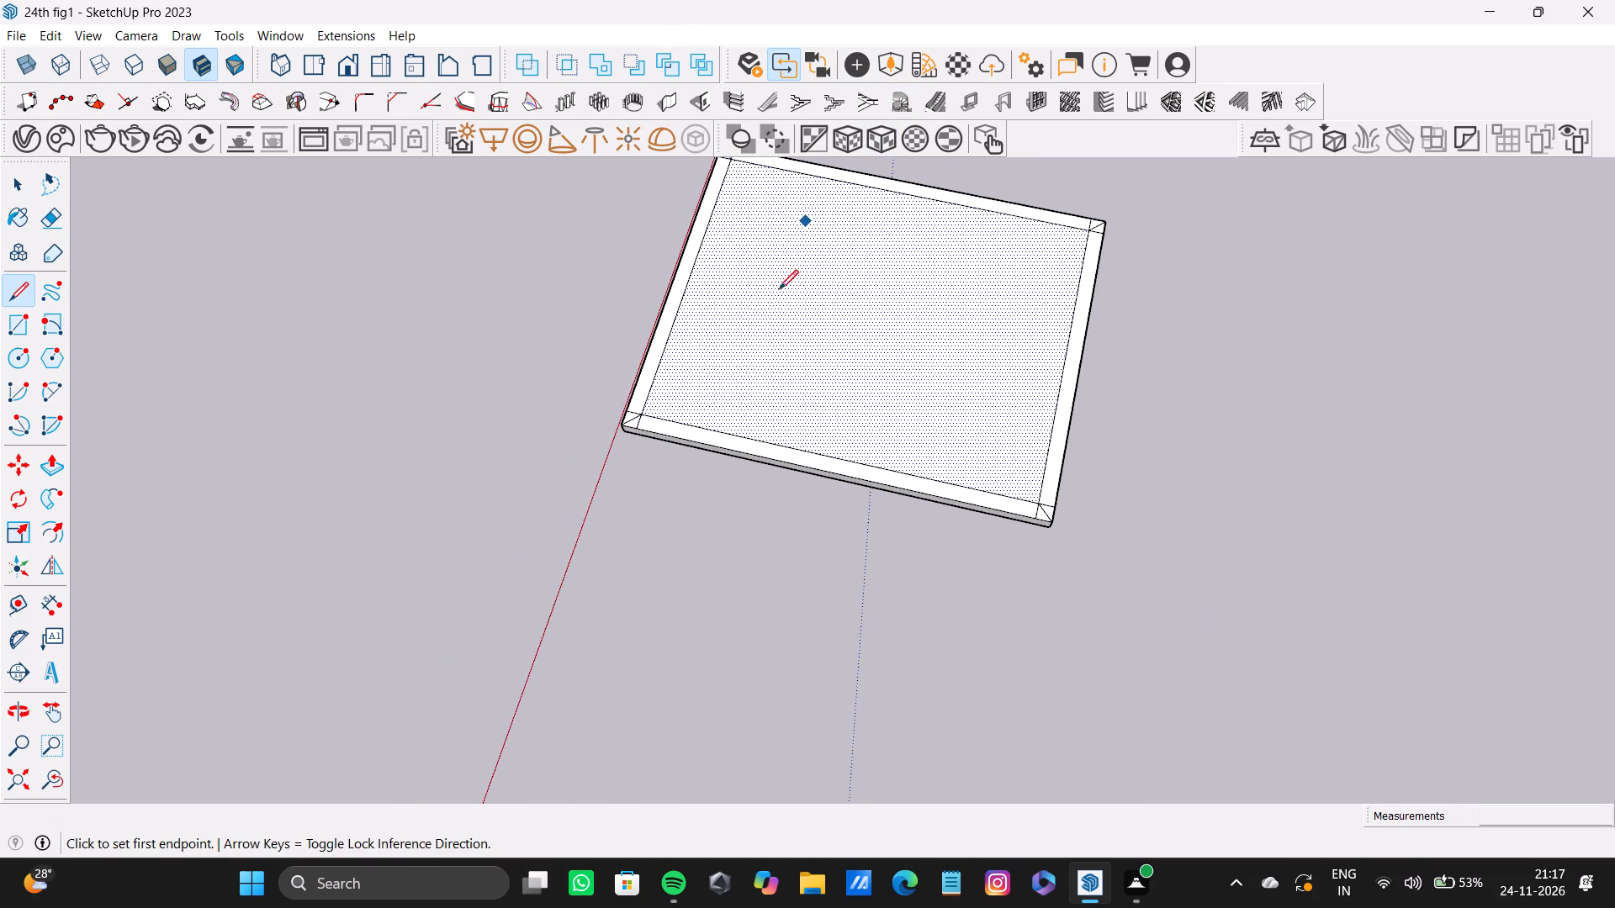
{"action": "middle_click_drag", "start_coordinate": [779, 289], "coordinate": [786, 289]}
{"action": "scroll", "coordinate": [757, 297], "scroll_direction": "up", "scroll_amount": 4}
{"action": "left_click", "coordinate": [646, 295]}
{"action": "left_click", "coordinate": [622, 294]}
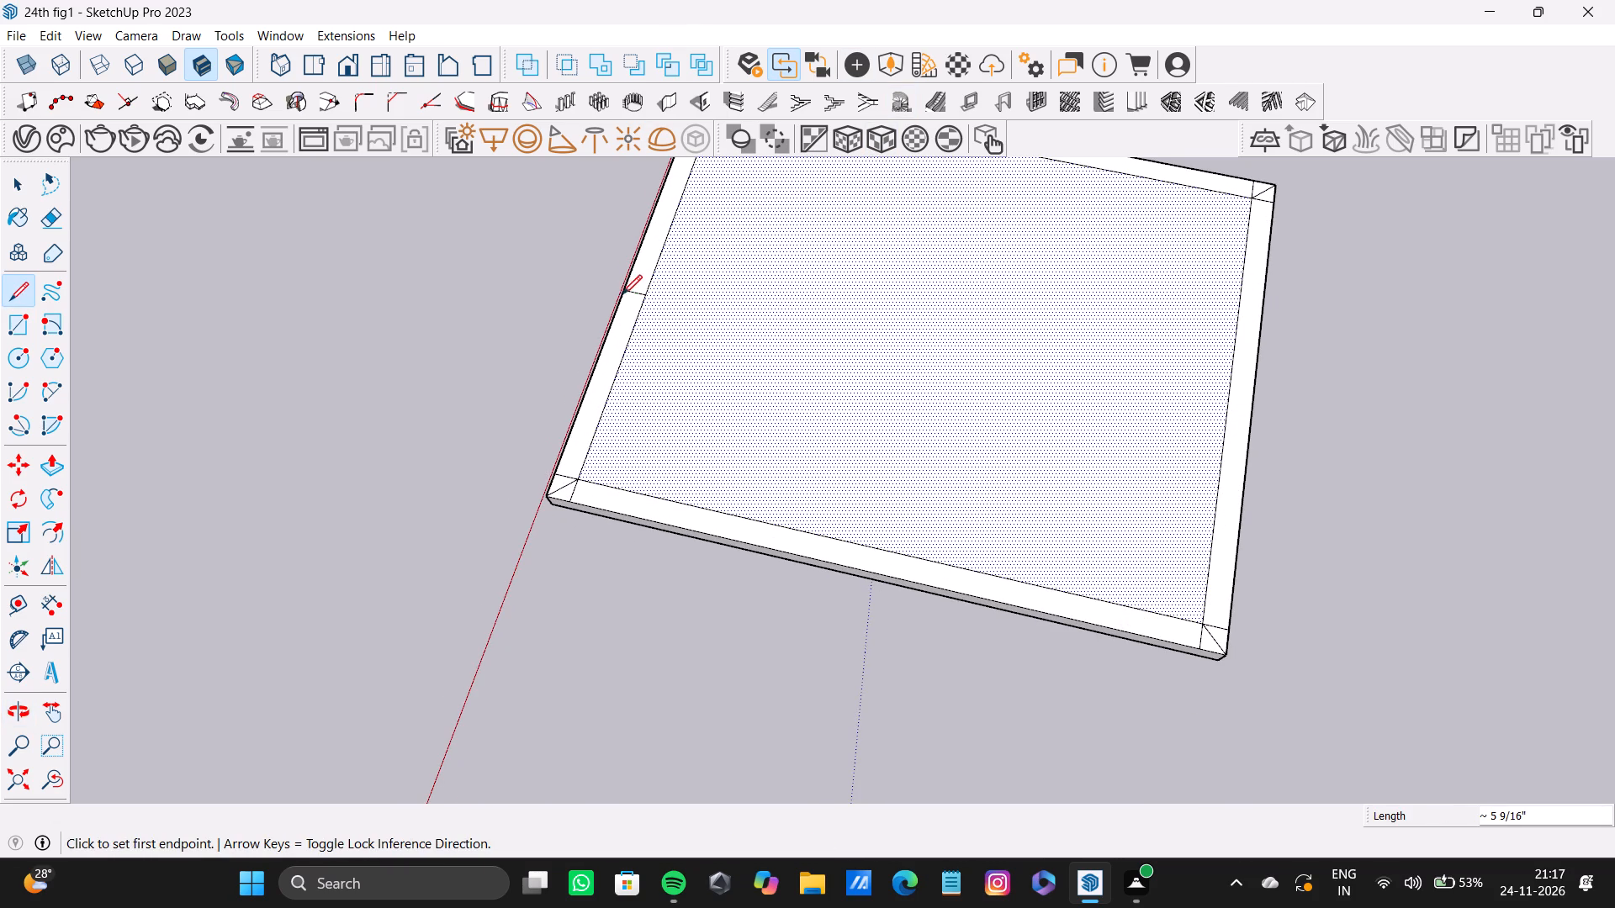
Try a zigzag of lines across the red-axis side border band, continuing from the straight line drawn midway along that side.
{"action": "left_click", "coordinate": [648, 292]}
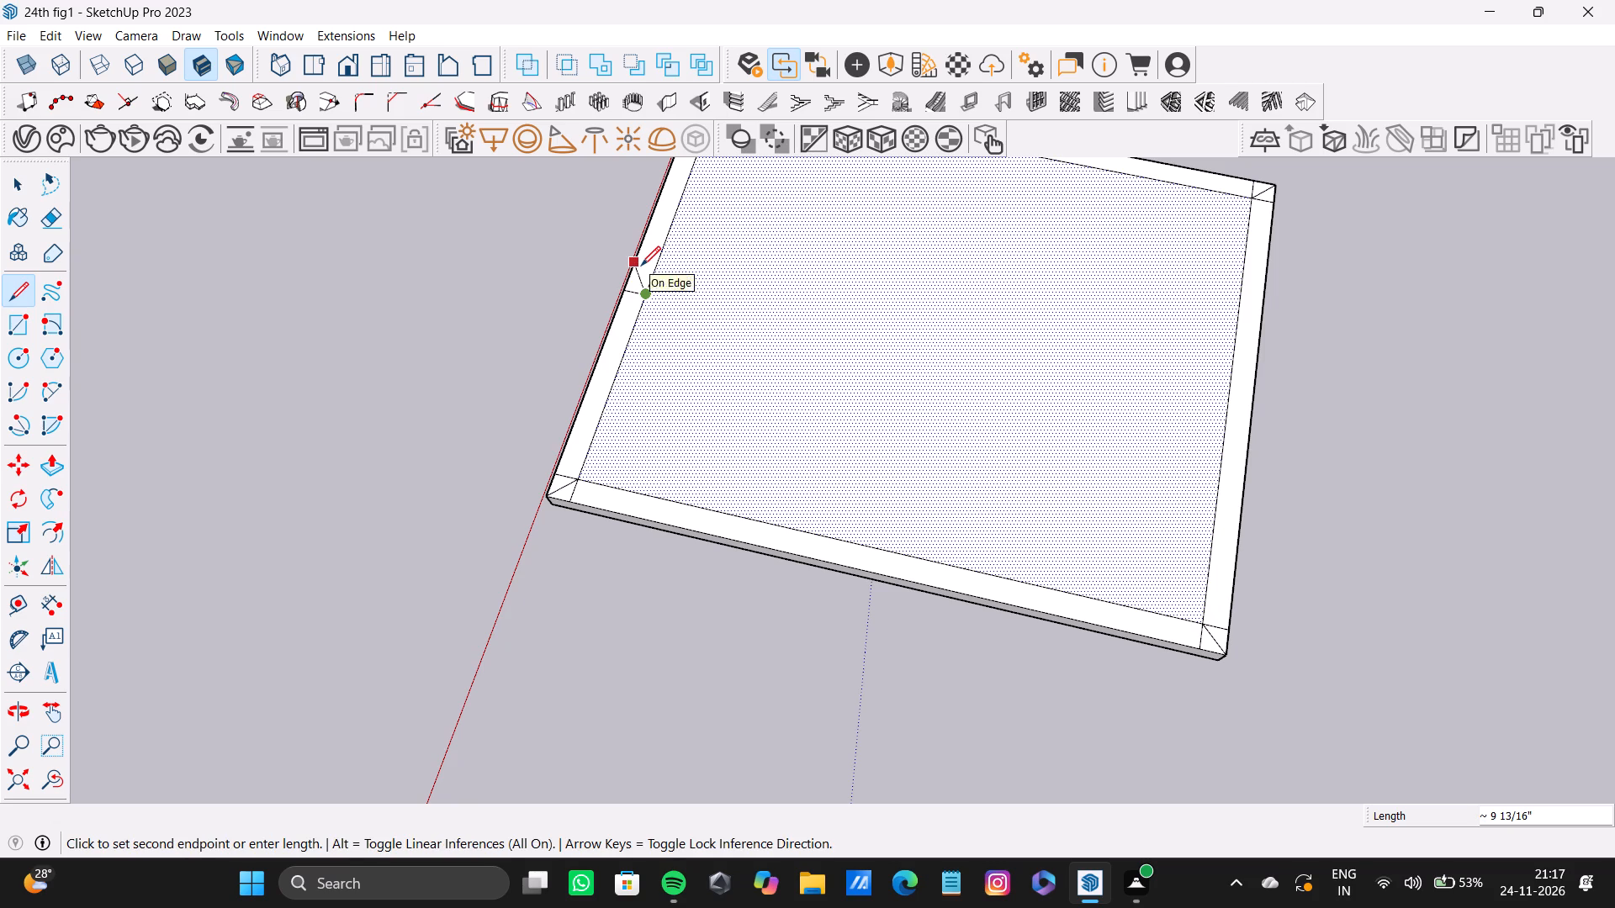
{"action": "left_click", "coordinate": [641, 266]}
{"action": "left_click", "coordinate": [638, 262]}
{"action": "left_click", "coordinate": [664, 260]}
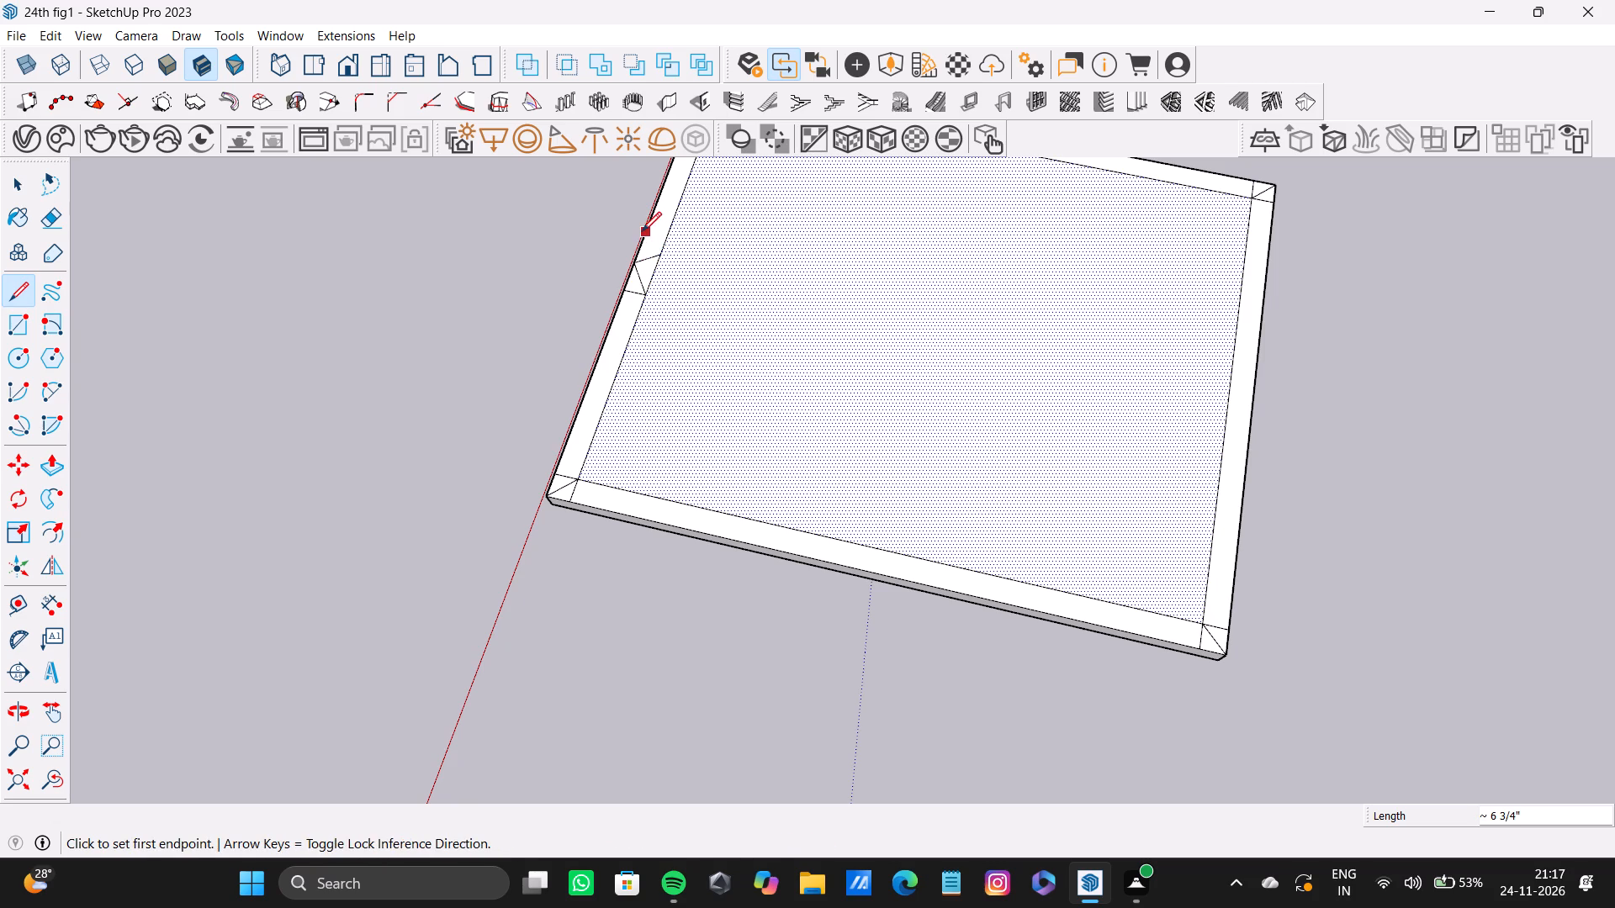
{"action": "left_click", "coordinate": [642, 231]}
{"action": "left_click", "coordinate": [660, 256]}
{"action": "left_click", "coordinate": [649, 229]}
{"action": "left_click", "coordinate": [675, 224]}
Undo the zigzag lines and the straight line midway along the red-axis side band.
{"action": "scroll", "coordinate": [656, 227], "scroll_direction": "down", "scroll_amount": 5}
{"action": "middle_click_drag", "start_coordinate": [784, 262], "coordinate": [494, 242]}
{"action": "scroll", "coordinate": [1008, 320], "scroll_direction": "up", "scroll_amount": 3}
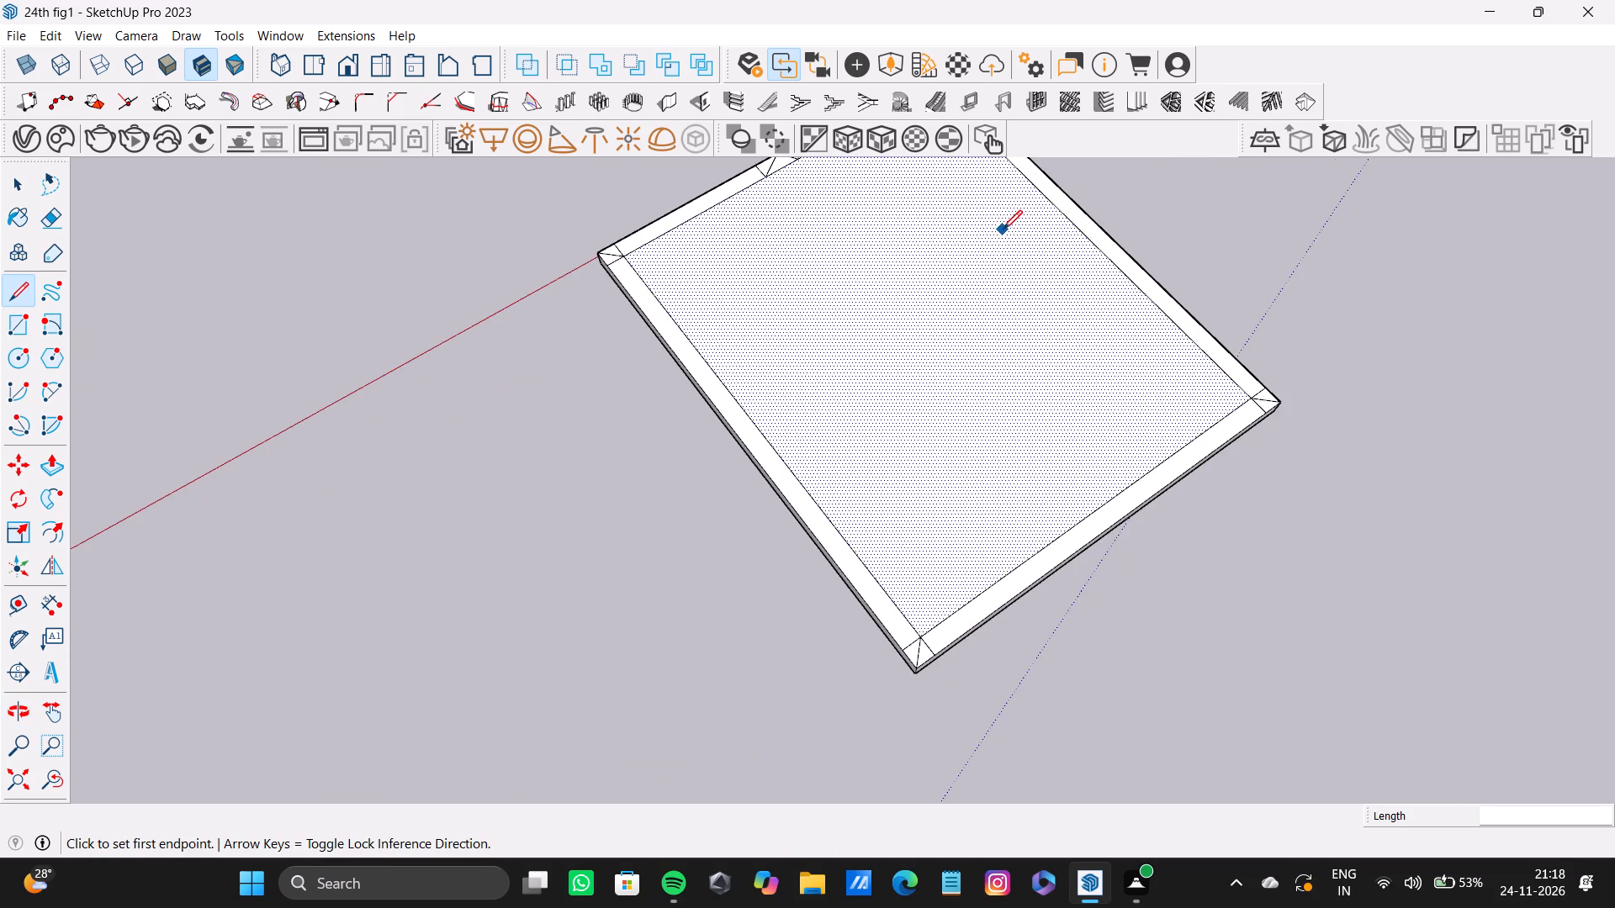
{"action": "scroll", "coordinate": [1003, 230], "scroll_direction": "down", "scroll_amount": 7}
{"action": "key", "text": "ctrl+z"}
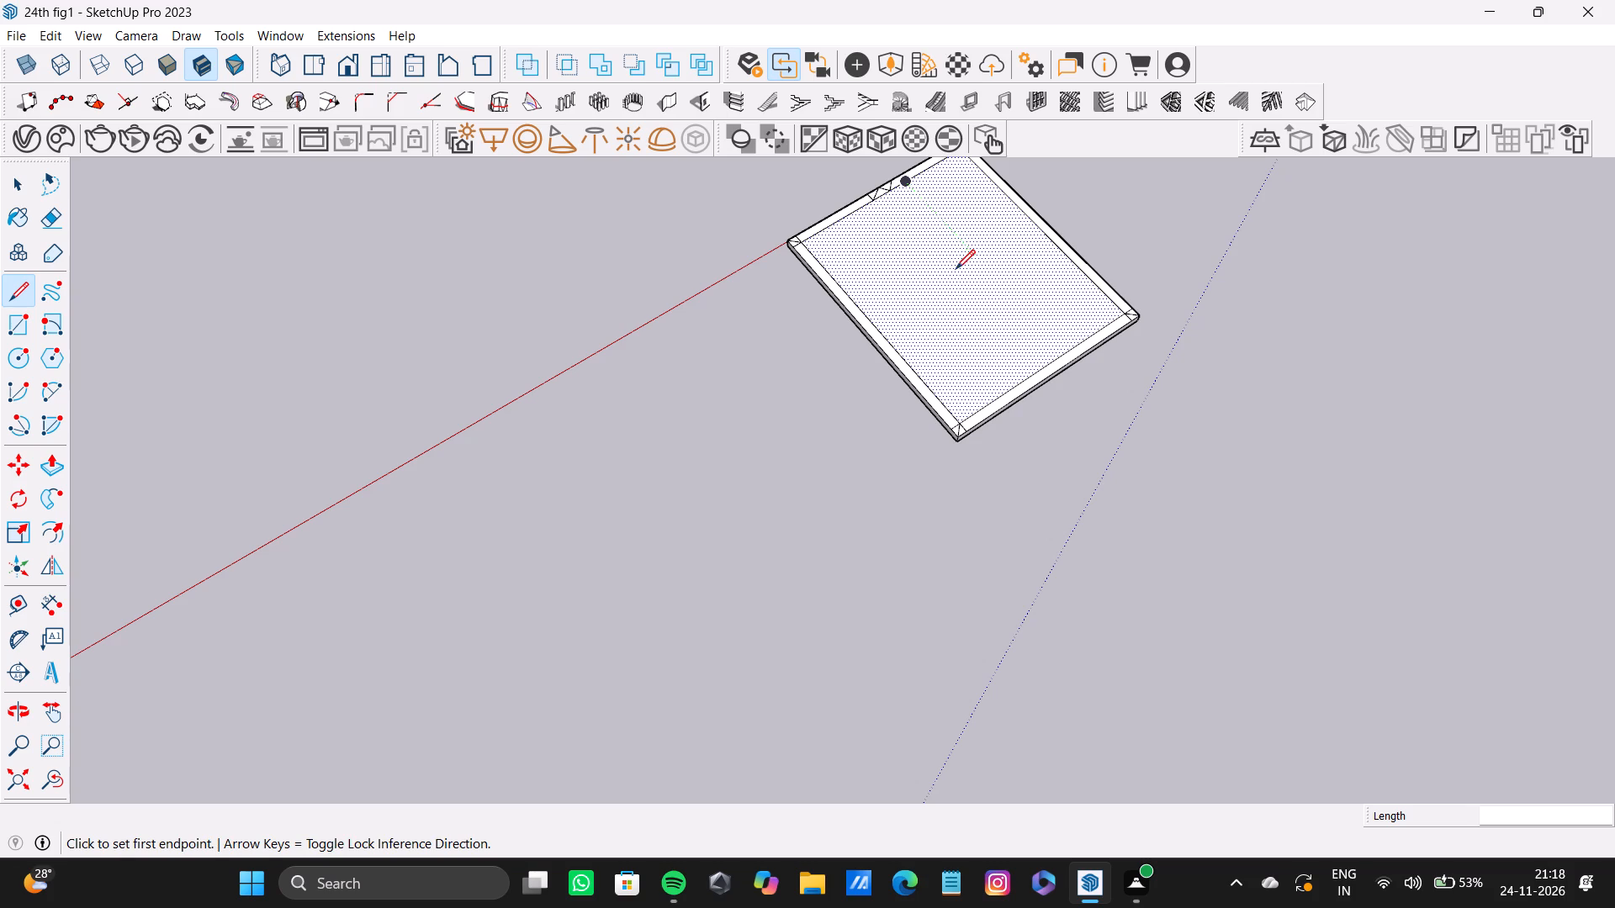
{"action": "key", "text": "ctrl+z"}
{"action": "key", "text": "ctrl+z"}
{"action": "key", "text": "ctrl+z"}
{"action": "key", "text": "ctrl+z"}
On the red-axis side band, draw a diagonal about 8 11/16" long from the corner line's outer end, and a straight return about 5 9/16" long.
{"action": "middle_click_drag", "start_coordinate": [950, 288], "coordinate": [940, 289]}
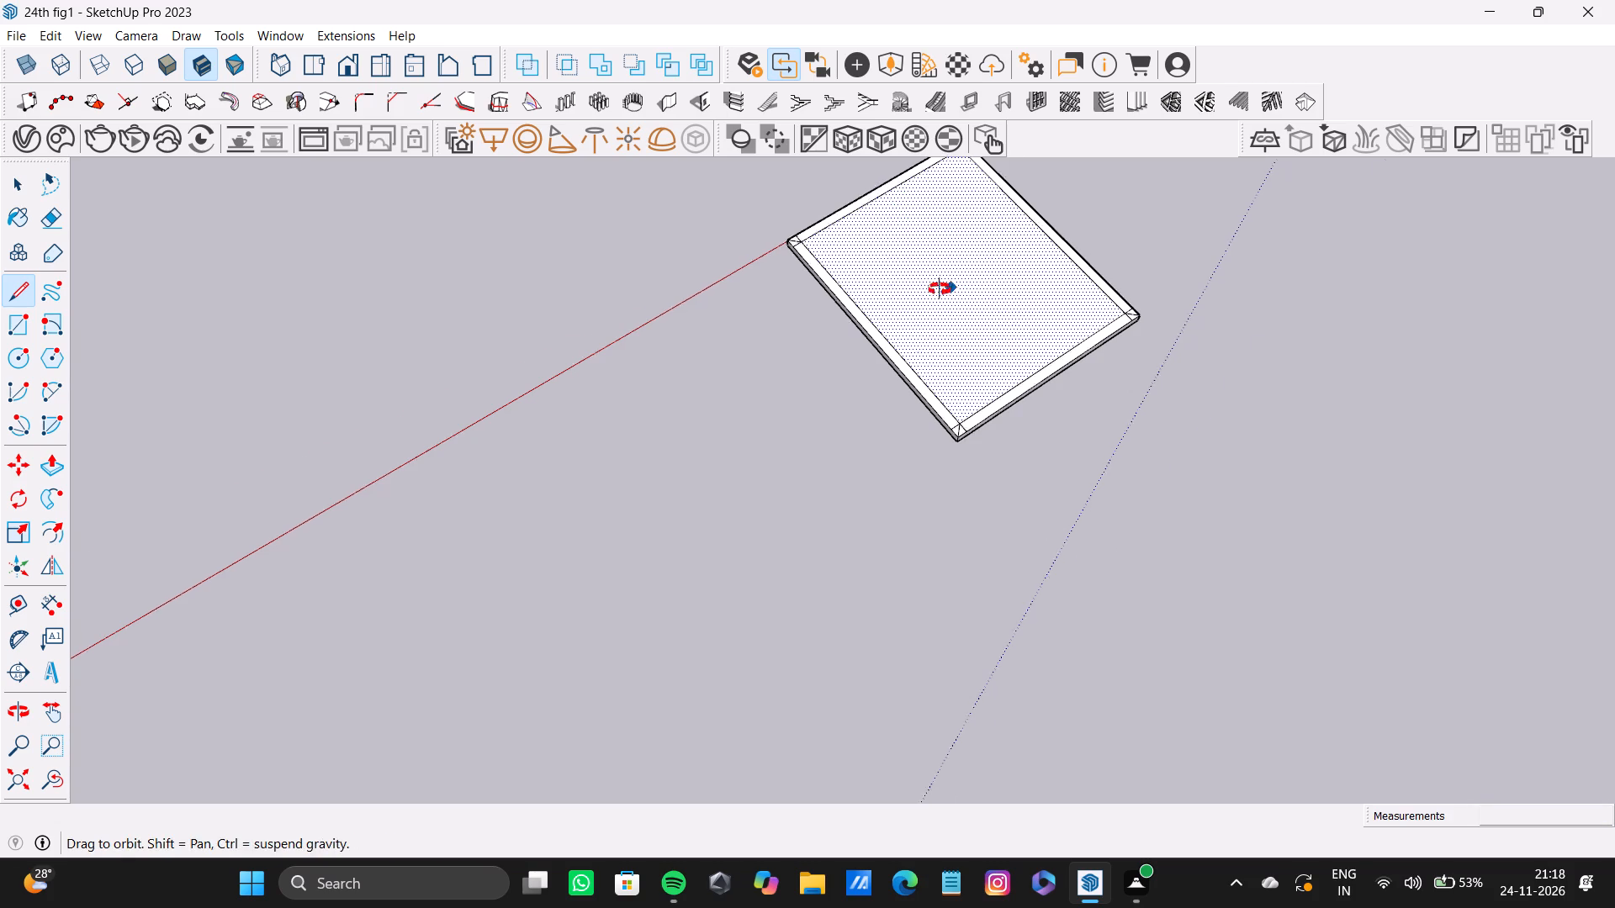
{"action": "middle_click_drag", "start_coordinate": [940, 289], "coordinate": [773, 276]}
{"action": "scroll", "coordinate": [904, 217], "scroll_direction": "up", "scroll_amount": 8}
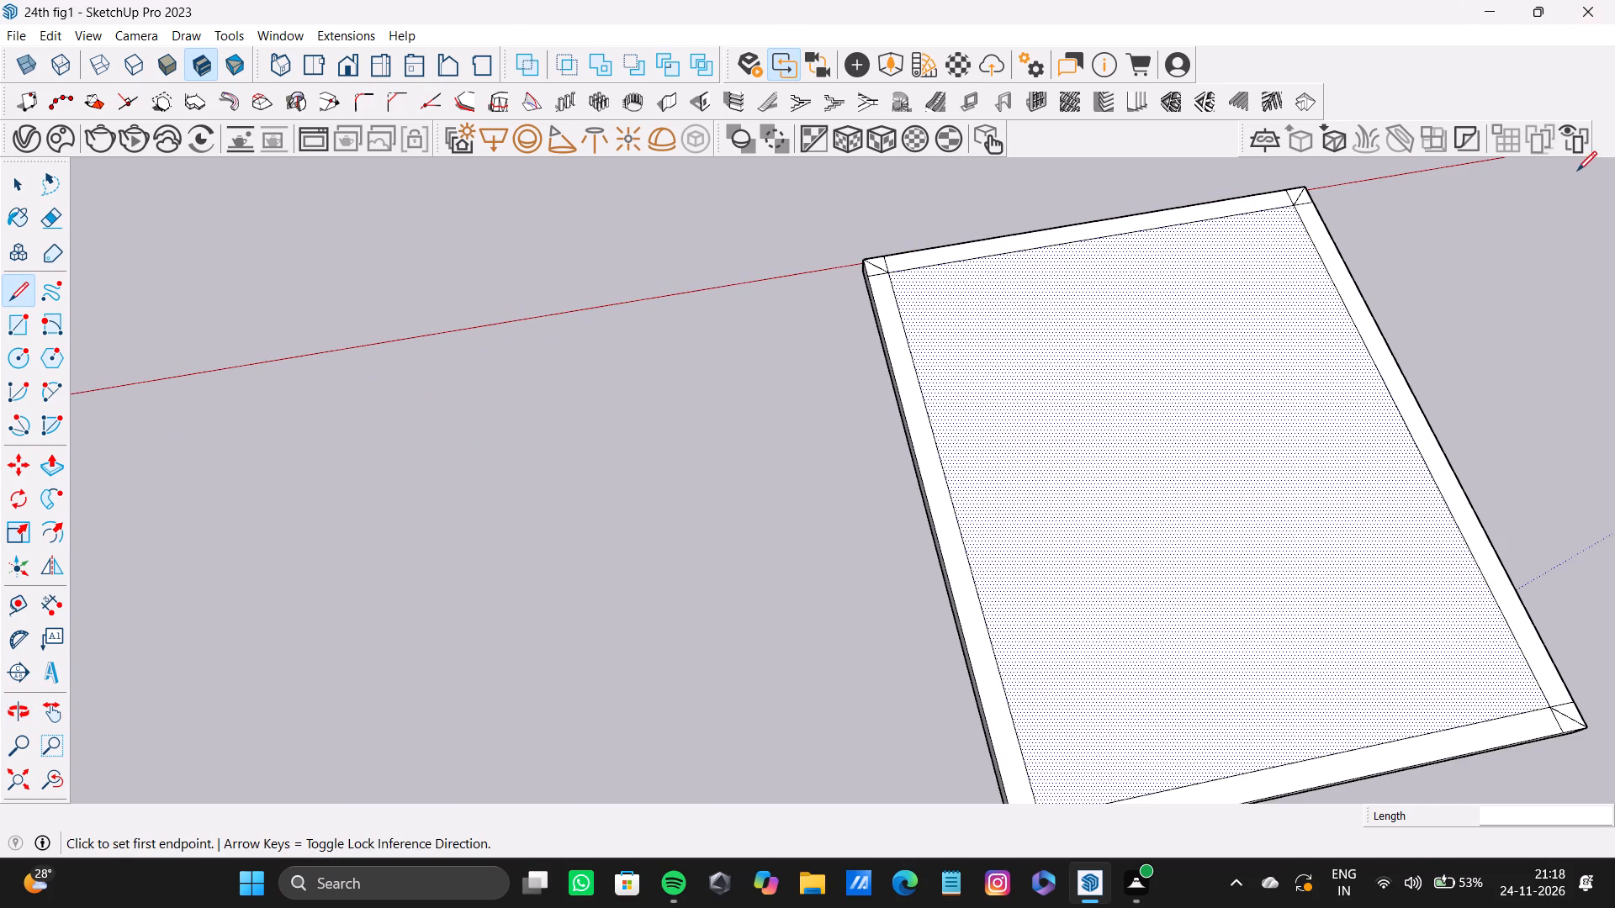
{"action": "scroll", "coordinate": [917, 262], "scroll_direction": "up", "scroll_amount": 3}
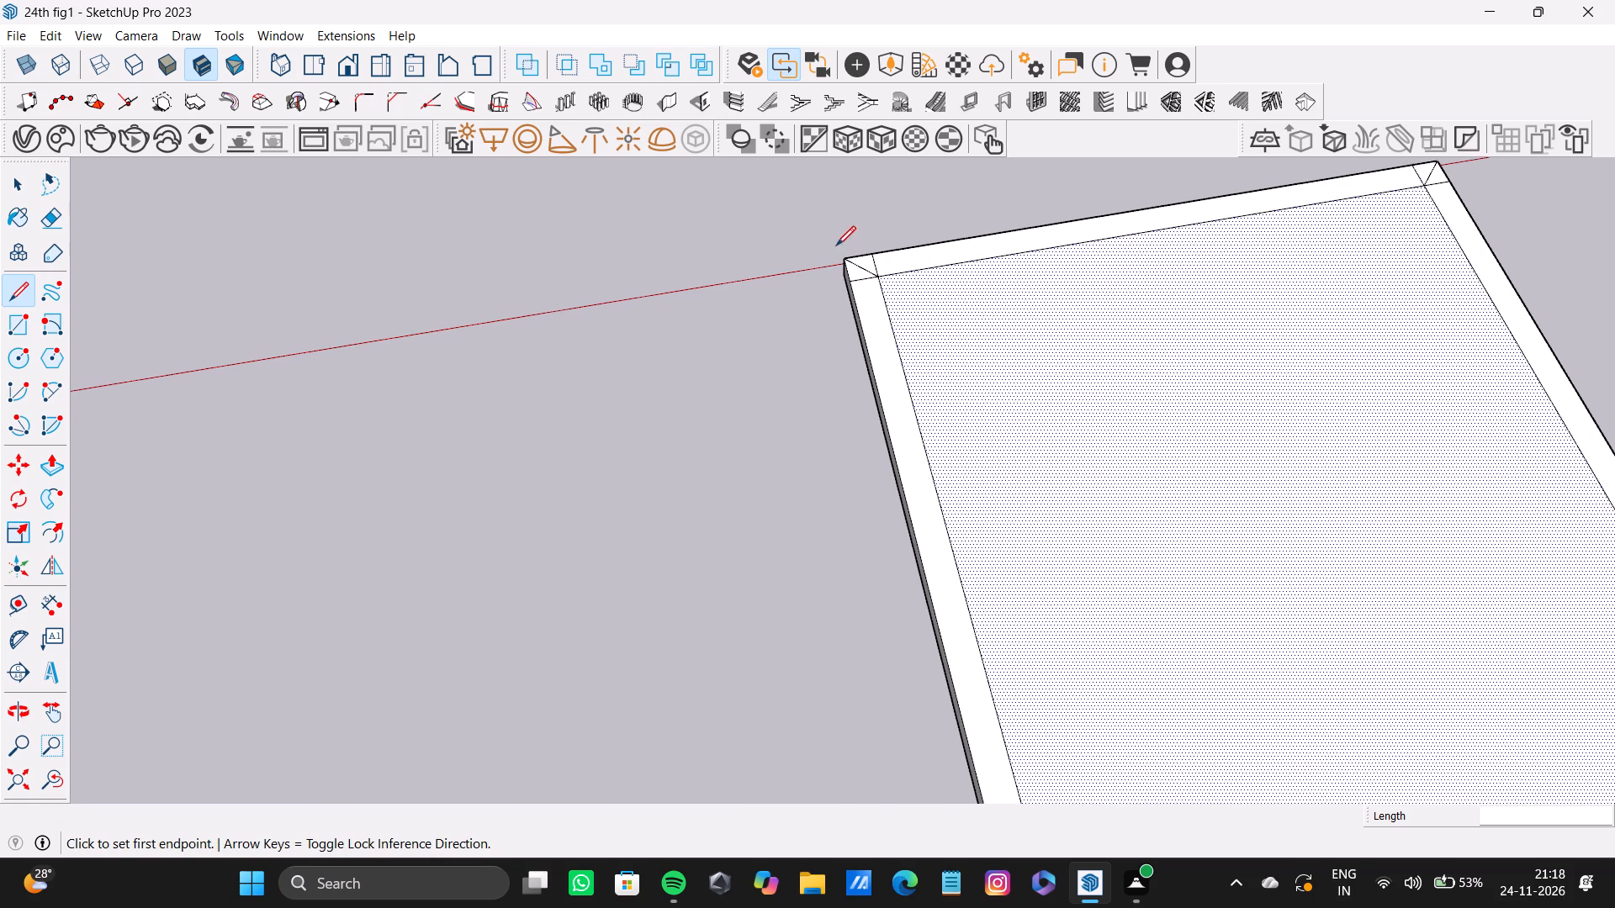
{"action": "scroll", "coordinate": [836, 245], "scroll_direction": "up", "scroll_amount": 1}
{"action": "left_click", "coordinate": [880, 253]}
{"action": "double_click", "coordinate": [918, 271]}
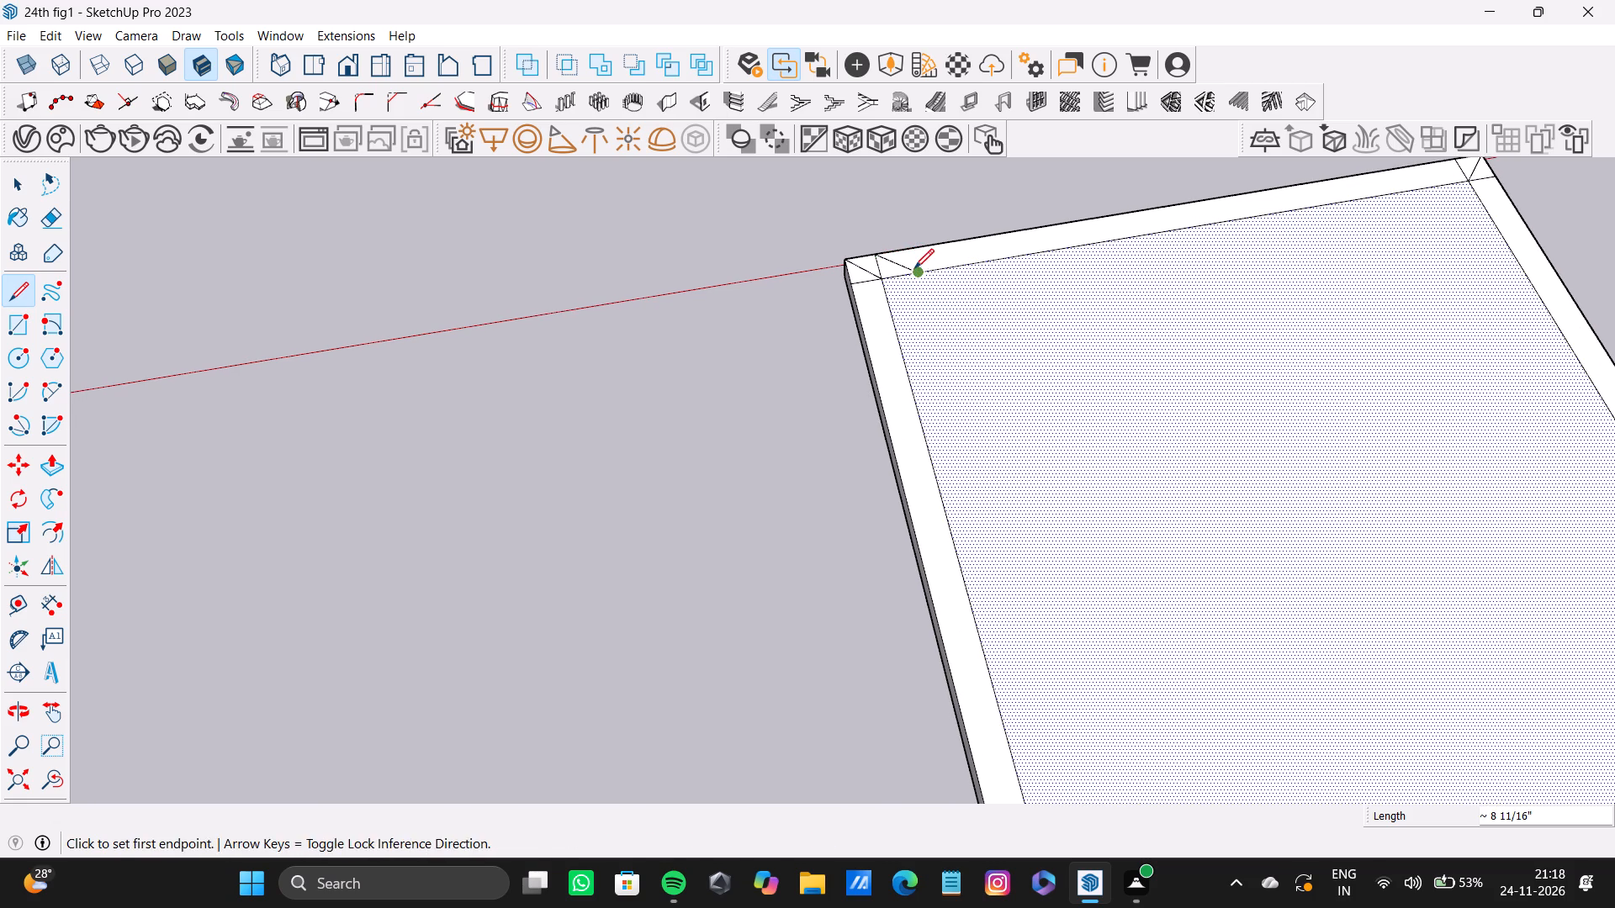
{"action": "left_click", "coordinate": [913, 246]}
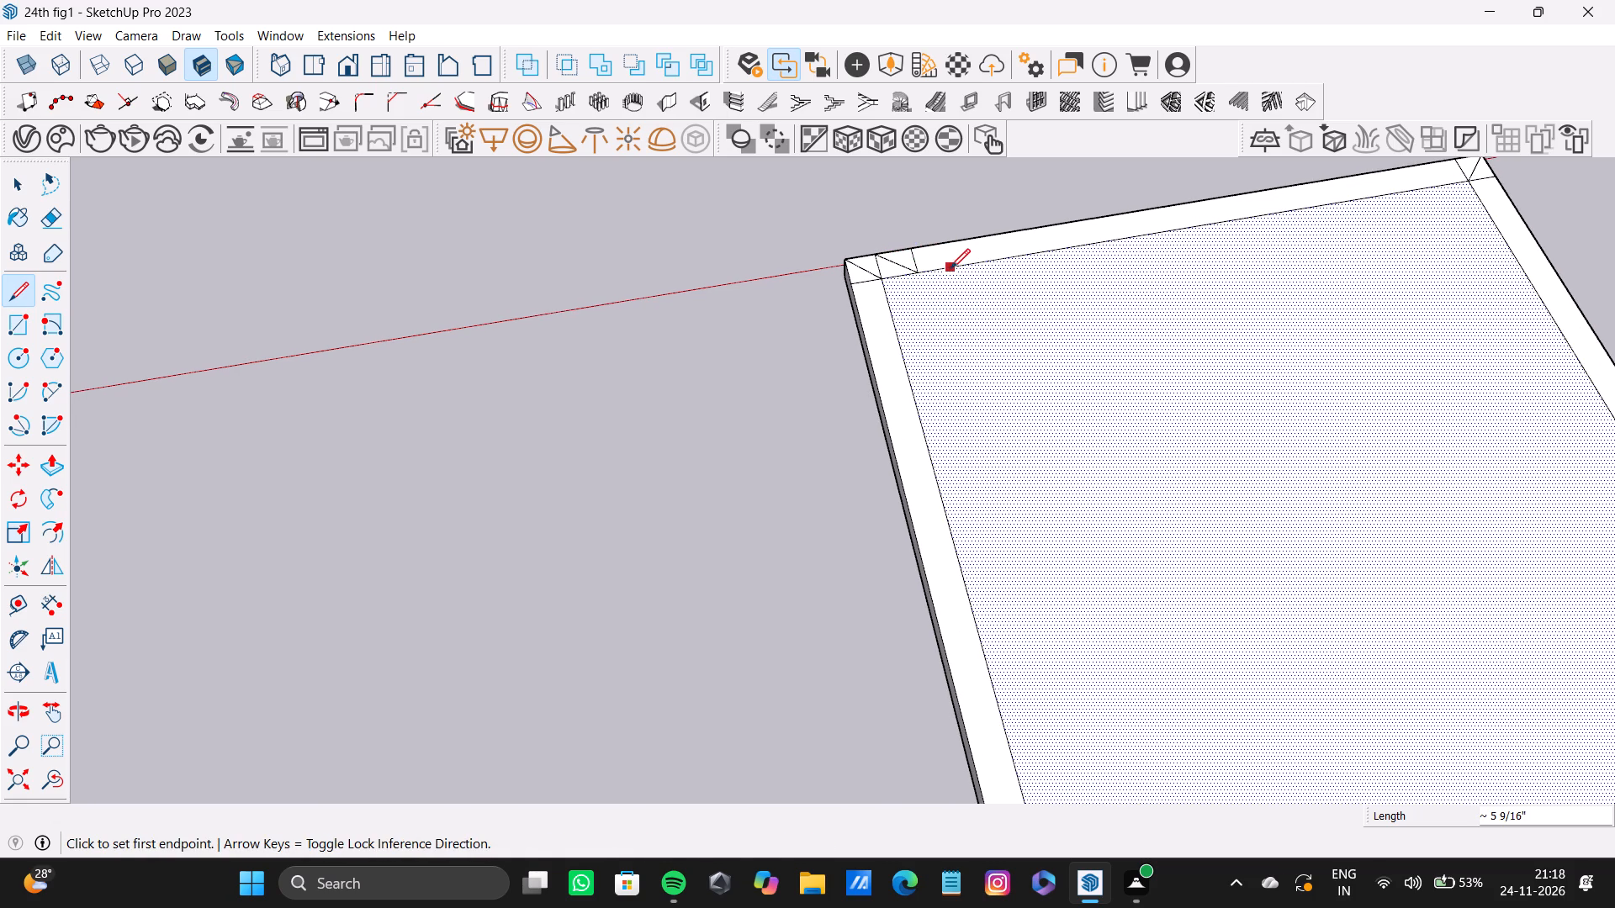
Add two more pairs of a diagonal and a straight line about 5 9/16" long, continuing the zigzag along the red-axis side band.
{"action": "left_click", "coordinate": [950, 269]}
{"action": "left_click", "coordinate": [910, 243]}
{"action": "left_click_drag", "start_coordinate": [949, 264], "coordinate": [950, 243]}
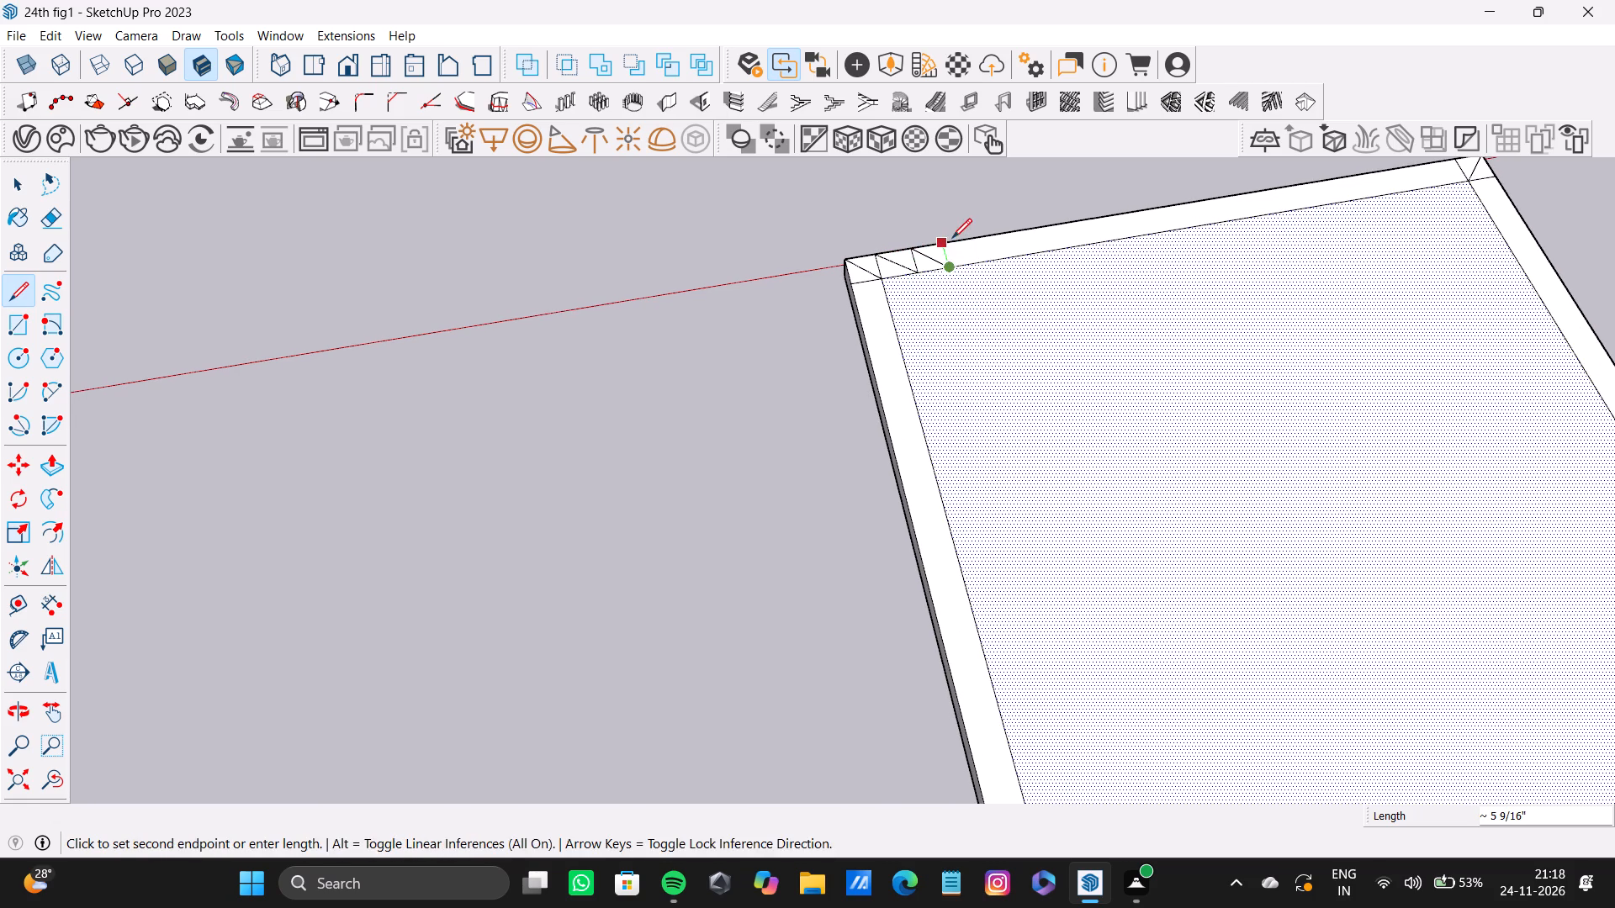
{"action": "left_click", "coordinate": [952, 238]}
{"action": "left_click_drag", "start_coordinate": [975, 262], "coordinate": [966, 257]}
{"action": "left_click", "coordinate": [933, 240]}
{"action": "left_click", "coordinate": [977, 258]}
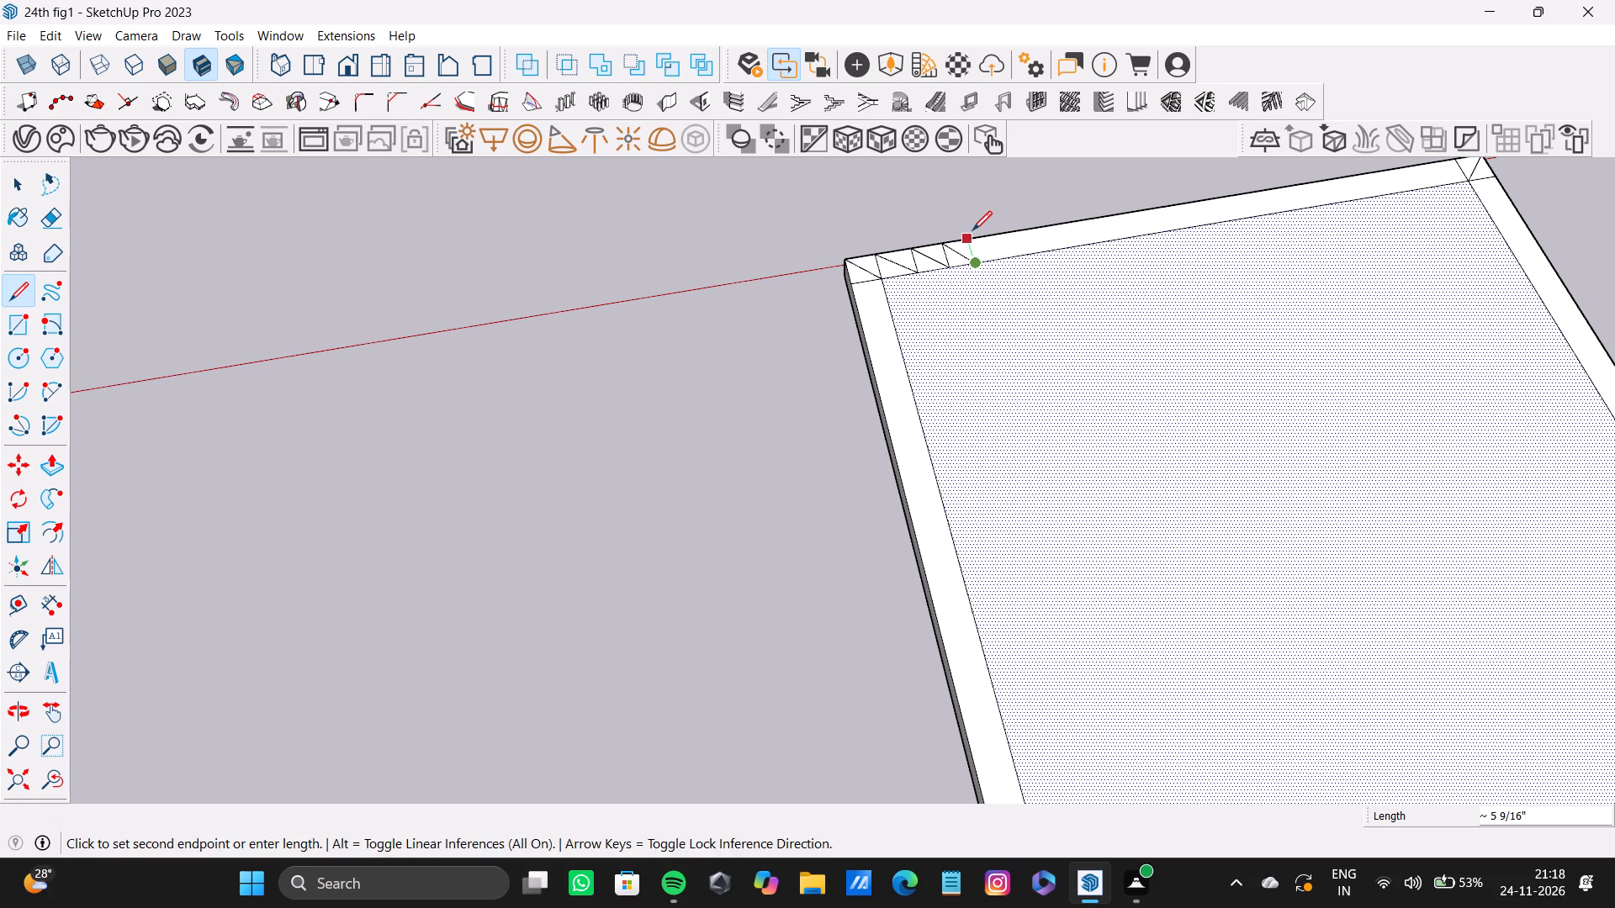
{"action": "left_click", "coordinate": [972, 230]}
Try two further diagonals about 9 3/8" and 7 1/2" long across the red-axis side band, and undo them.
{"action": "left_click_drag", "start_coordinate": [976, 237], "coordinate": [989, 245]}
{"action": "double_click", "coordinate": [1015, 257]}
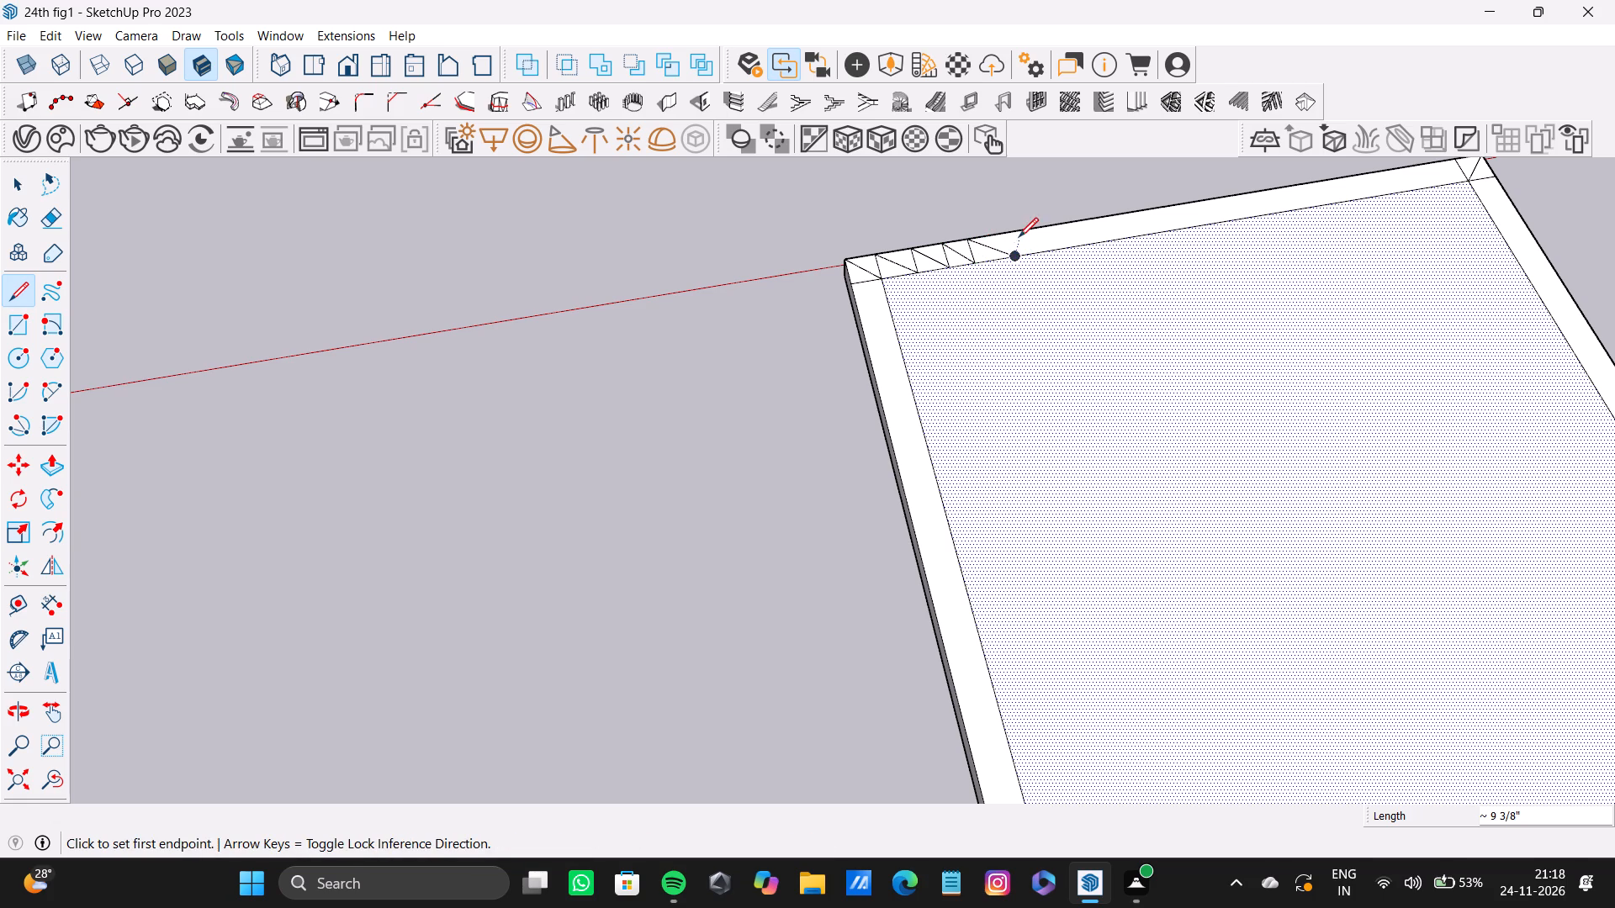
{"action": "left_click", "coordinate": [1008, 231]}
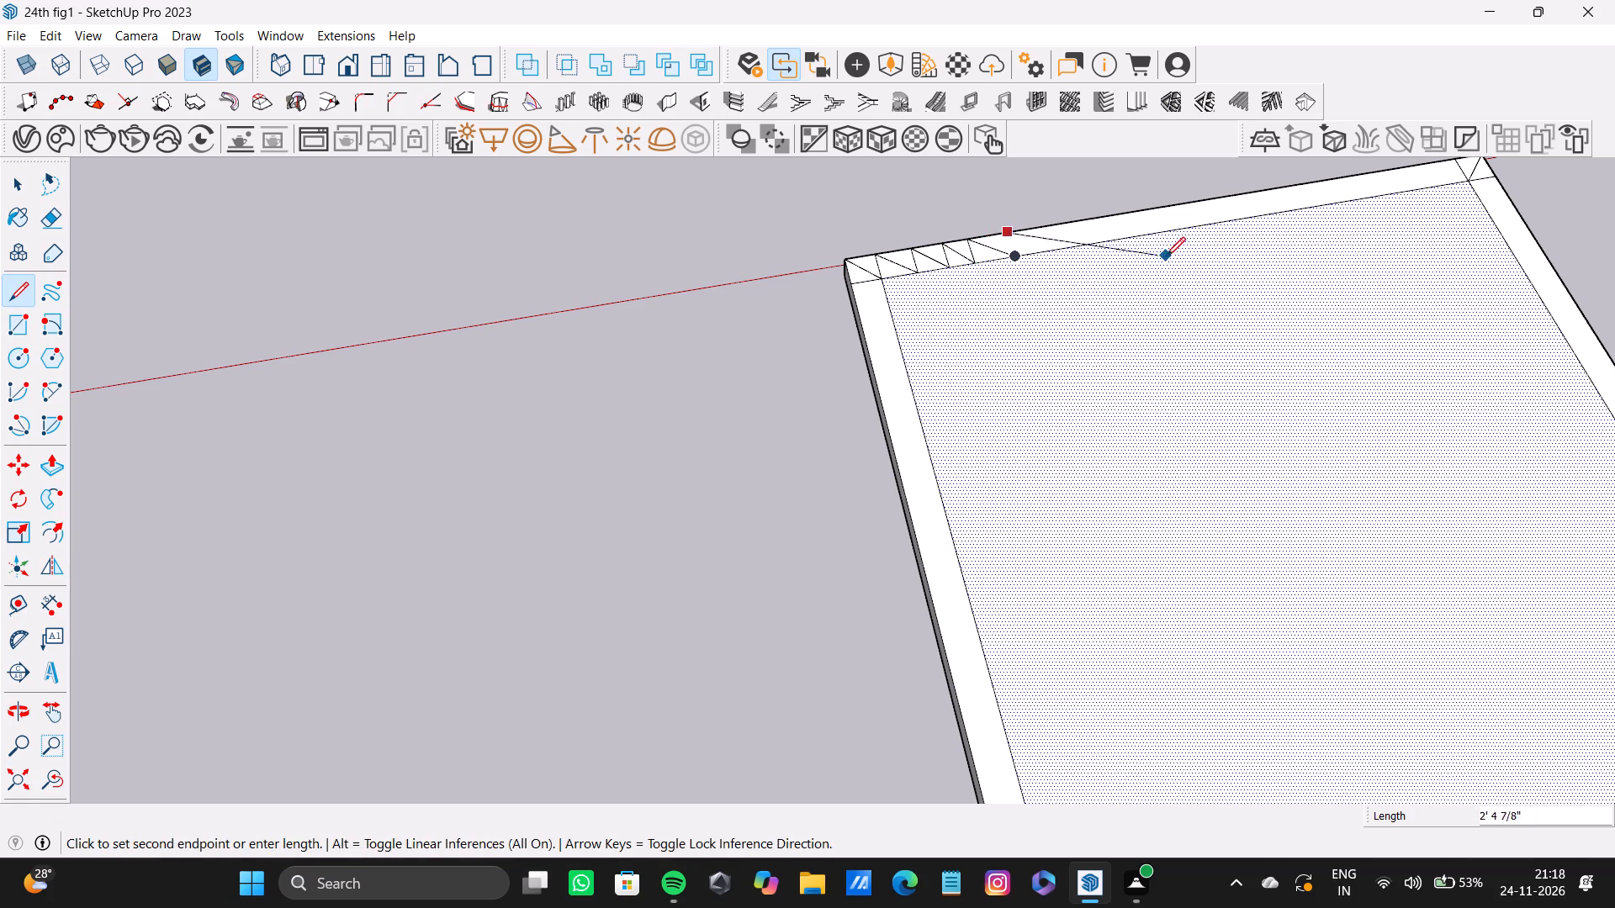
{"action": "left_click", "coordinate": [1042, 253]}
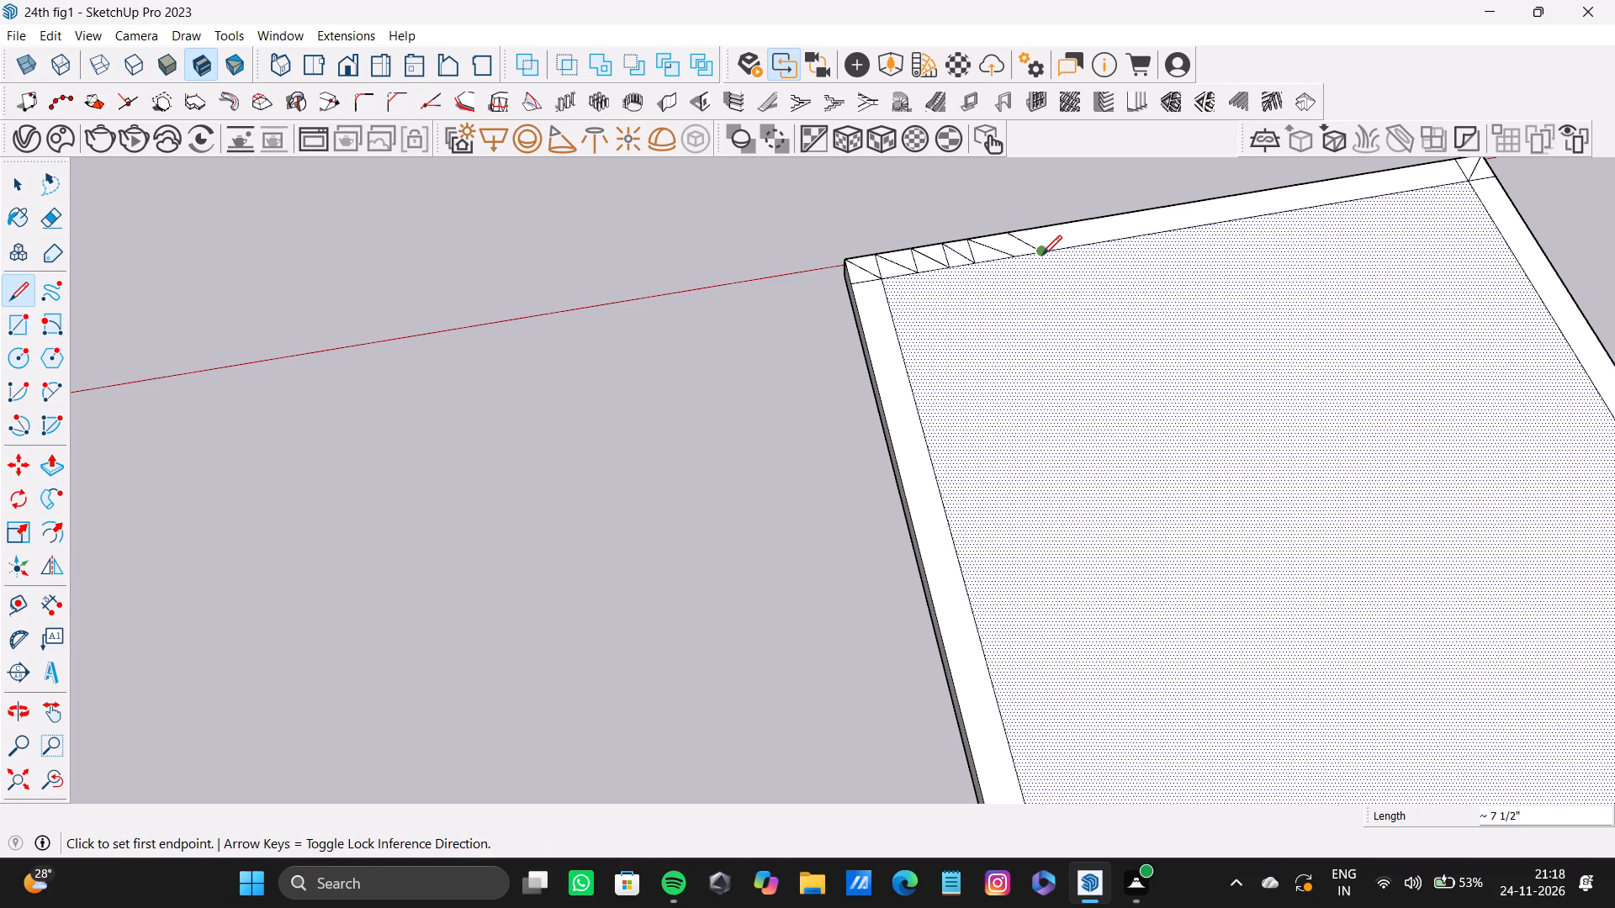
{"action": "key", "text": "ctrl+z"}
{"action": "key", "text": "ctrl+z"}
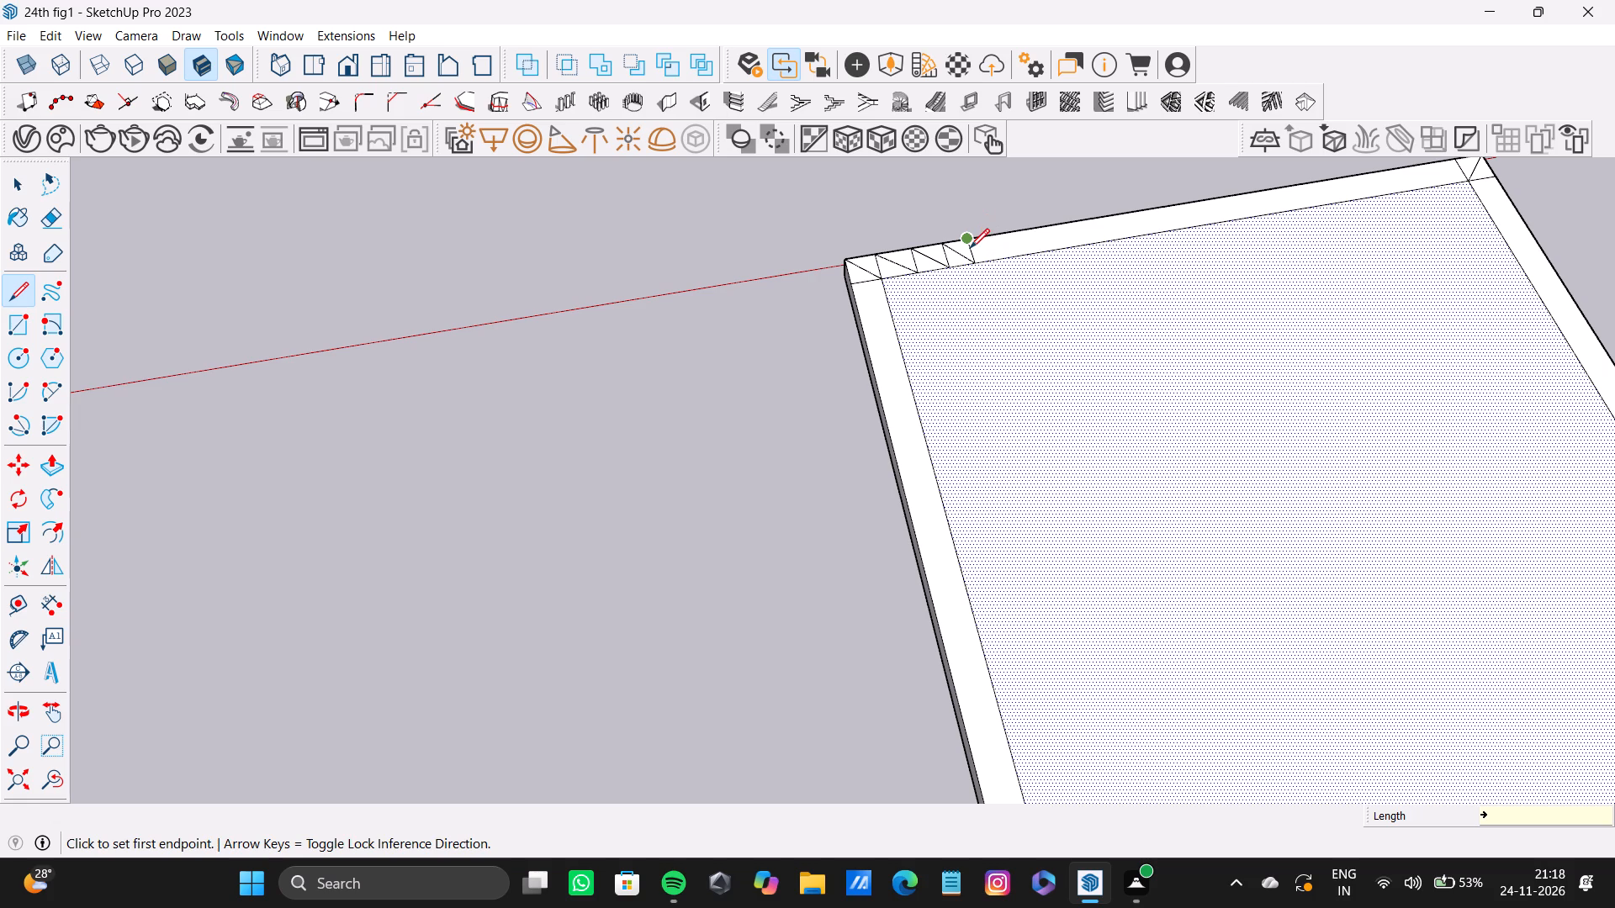
Draw four parallel diagonals about 7 11/16" long across the red-axis side band, continuing from the zigzag's last straight line.
{"action": "left_click_drag", "start_coordinate": [969, 240], "coordinate": [982, 240]}
{"action": "double_click", "coordinate": [1003, 254]}
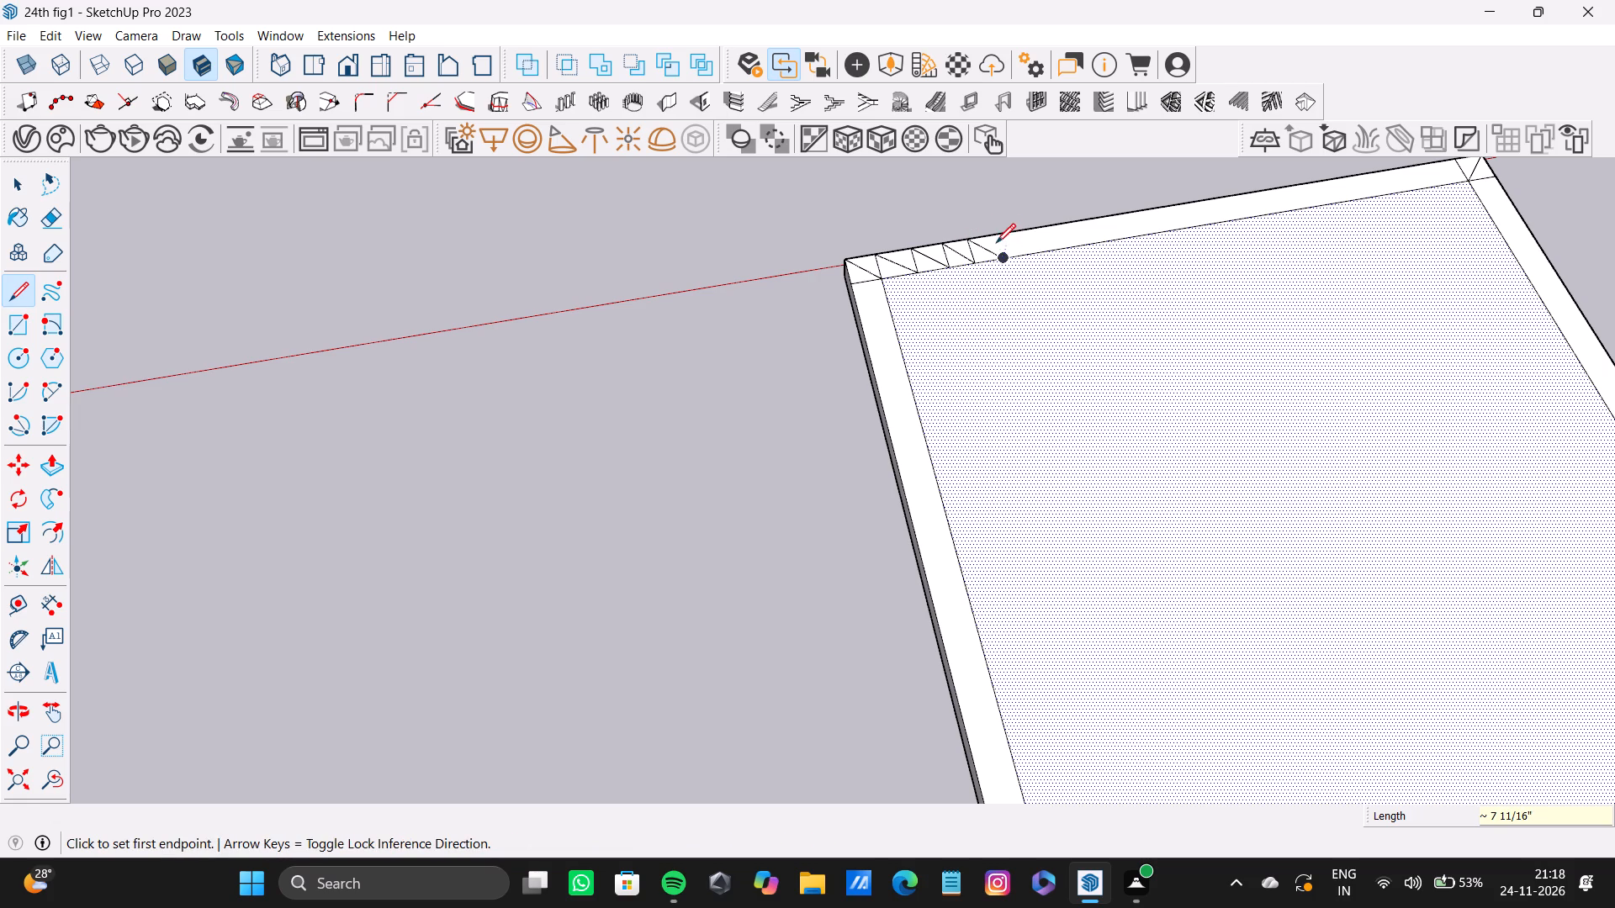
{"action": "left_click", "coordinate": [1002, 235]}
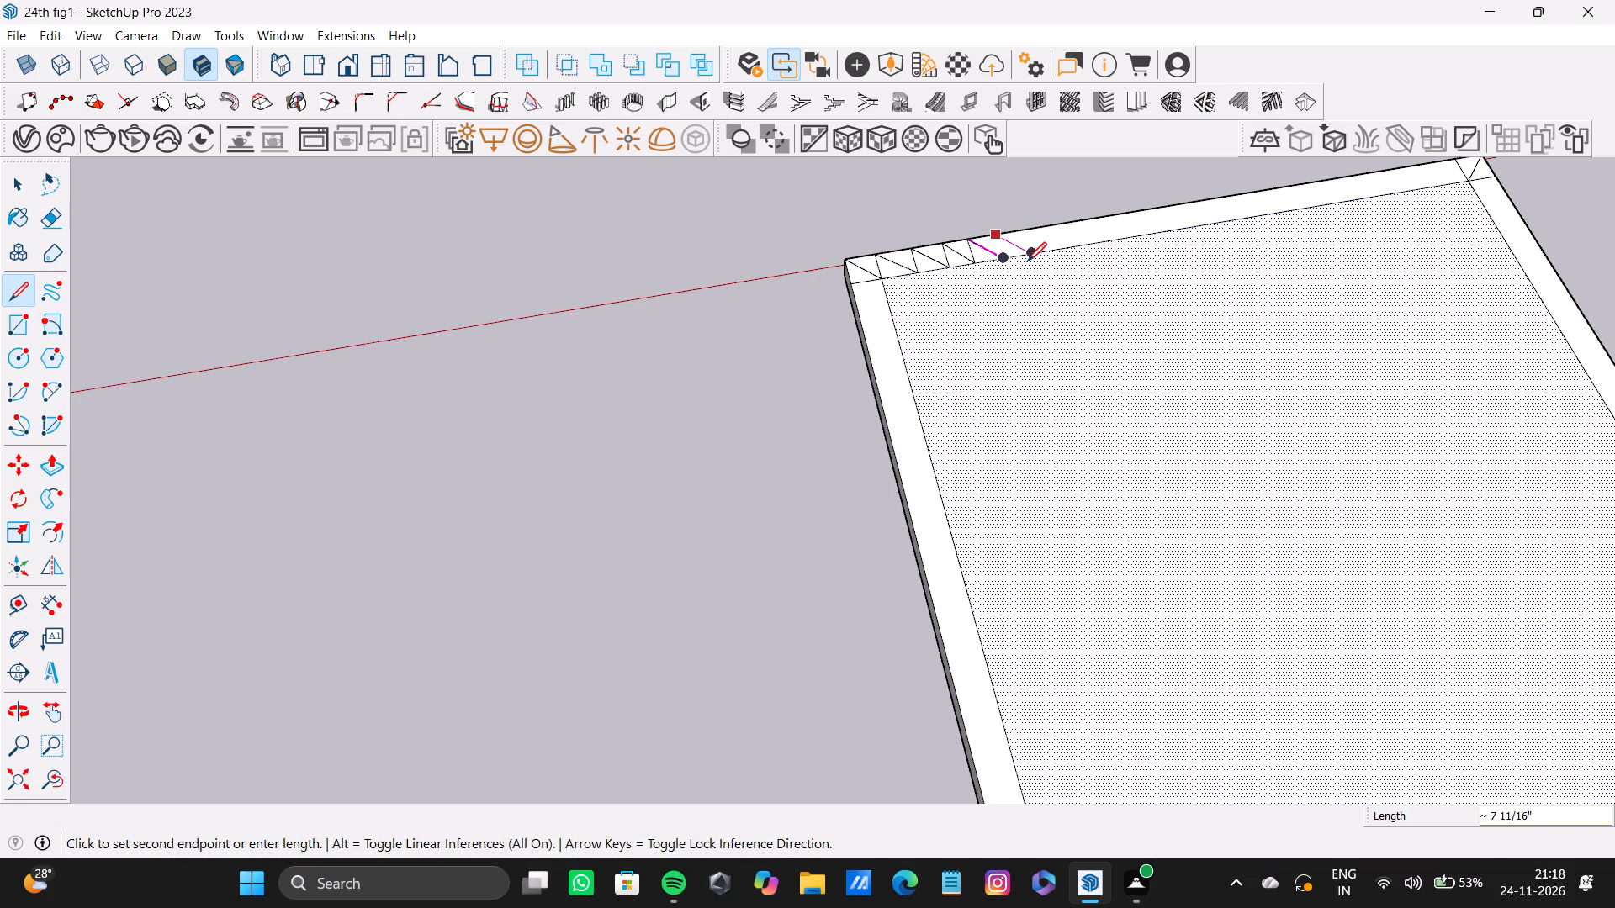
{"action": "left_click", "coordinate": [1027, 261]}
{"action": "left_click", "coordinate": [1026, 228]}
{"action": "left_click", "coordinate": [1054, 243]}
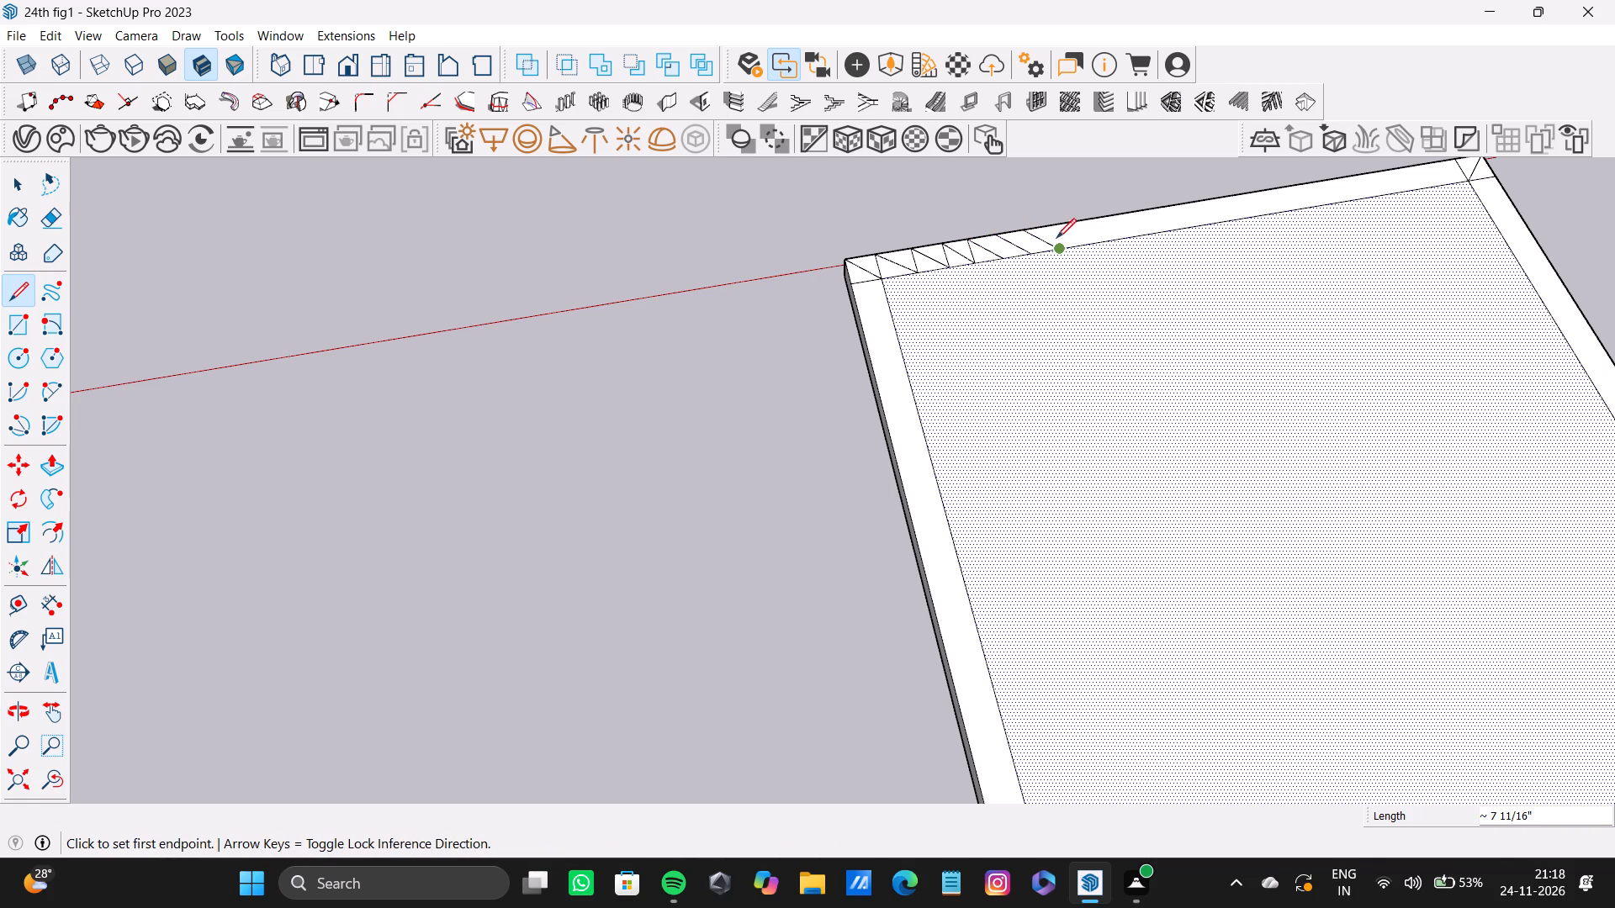
{"action": "left_click", "coordinate": [1060, 222]}
{"action": "left_click", "coordinate": [1083, 238]}
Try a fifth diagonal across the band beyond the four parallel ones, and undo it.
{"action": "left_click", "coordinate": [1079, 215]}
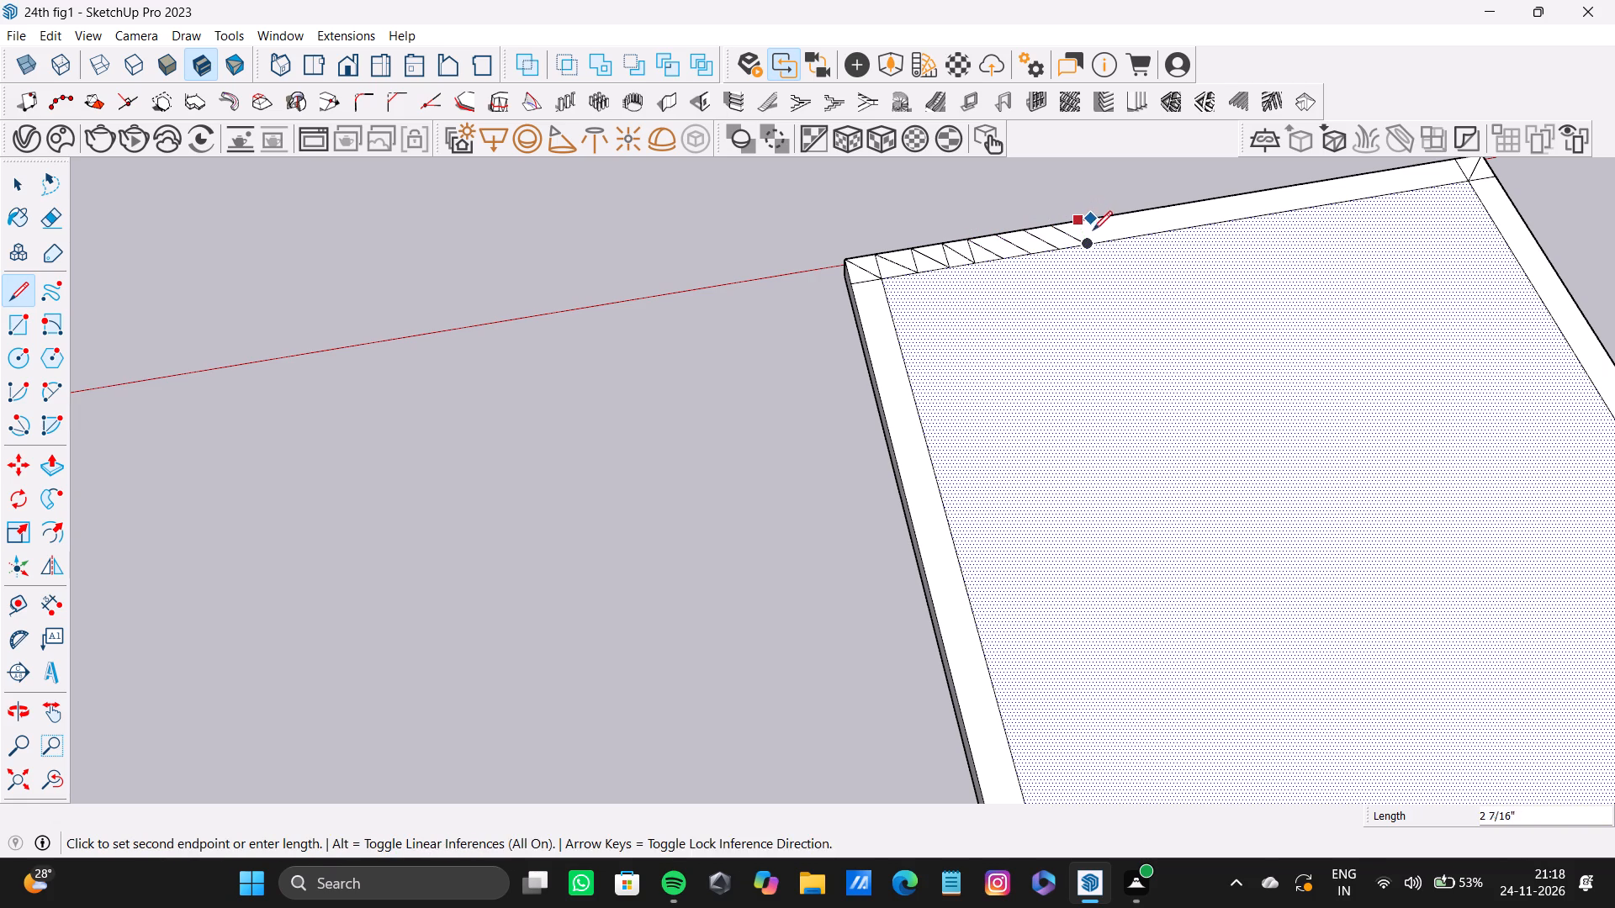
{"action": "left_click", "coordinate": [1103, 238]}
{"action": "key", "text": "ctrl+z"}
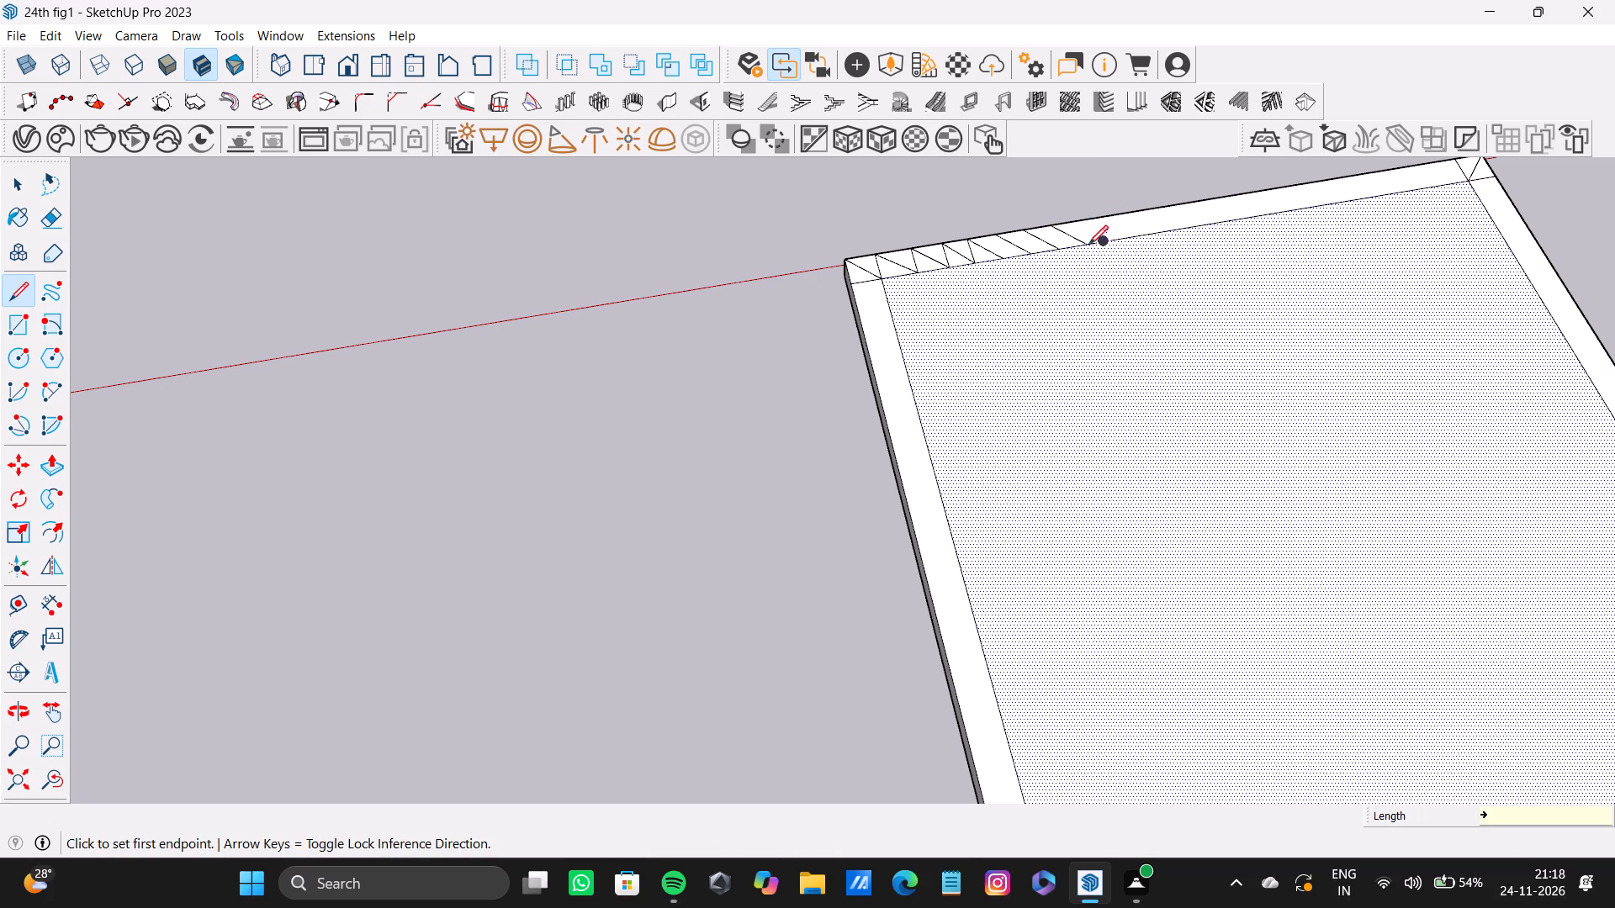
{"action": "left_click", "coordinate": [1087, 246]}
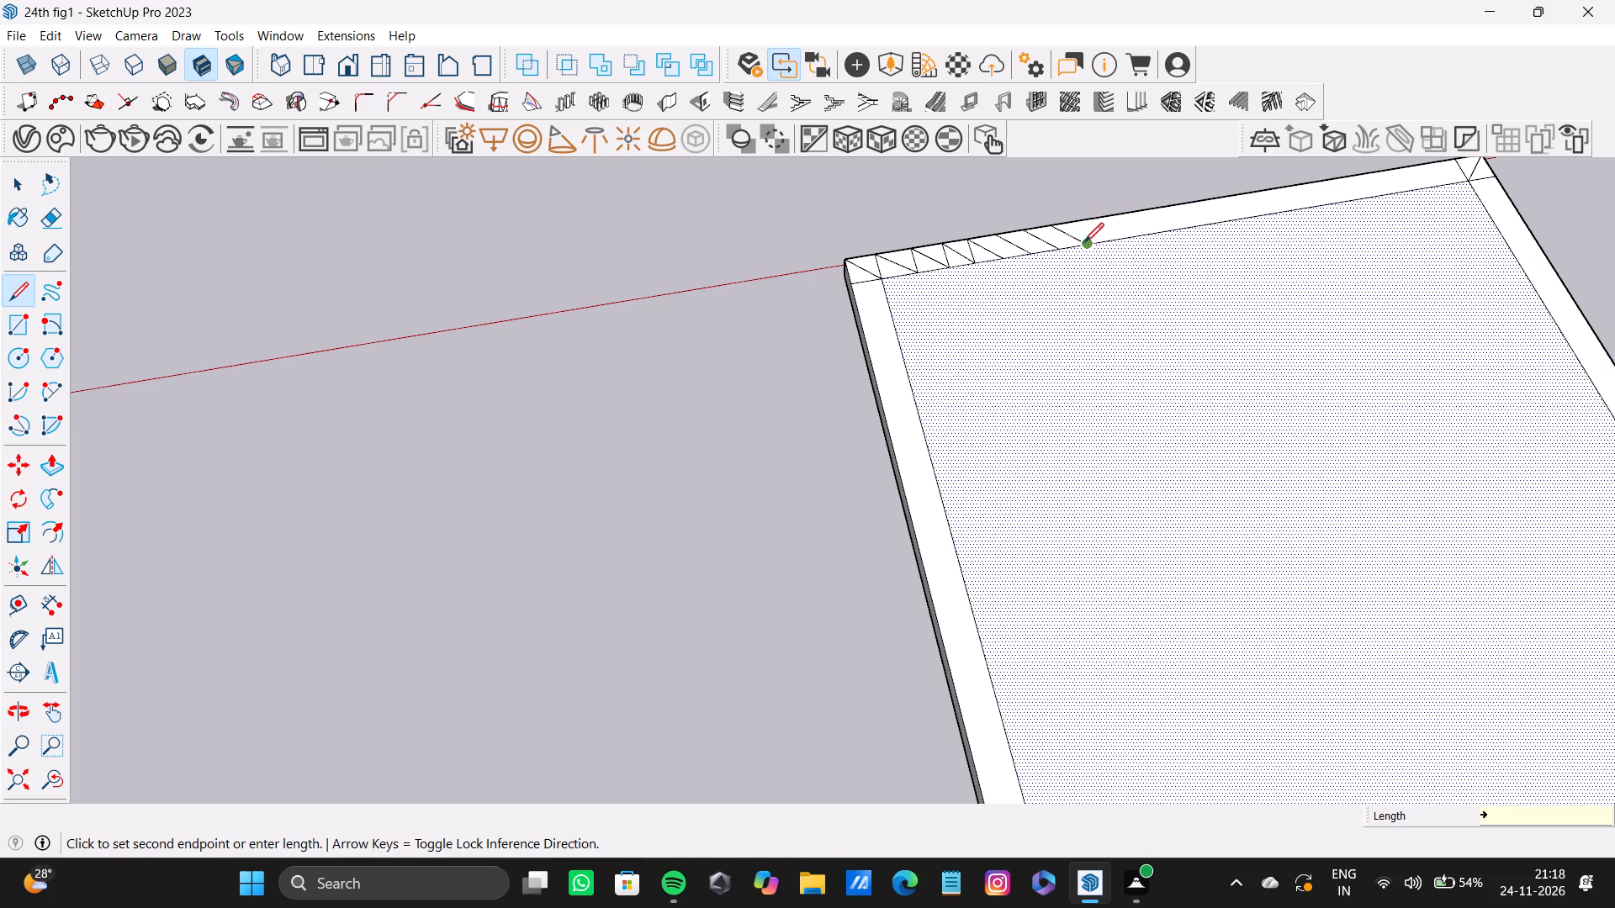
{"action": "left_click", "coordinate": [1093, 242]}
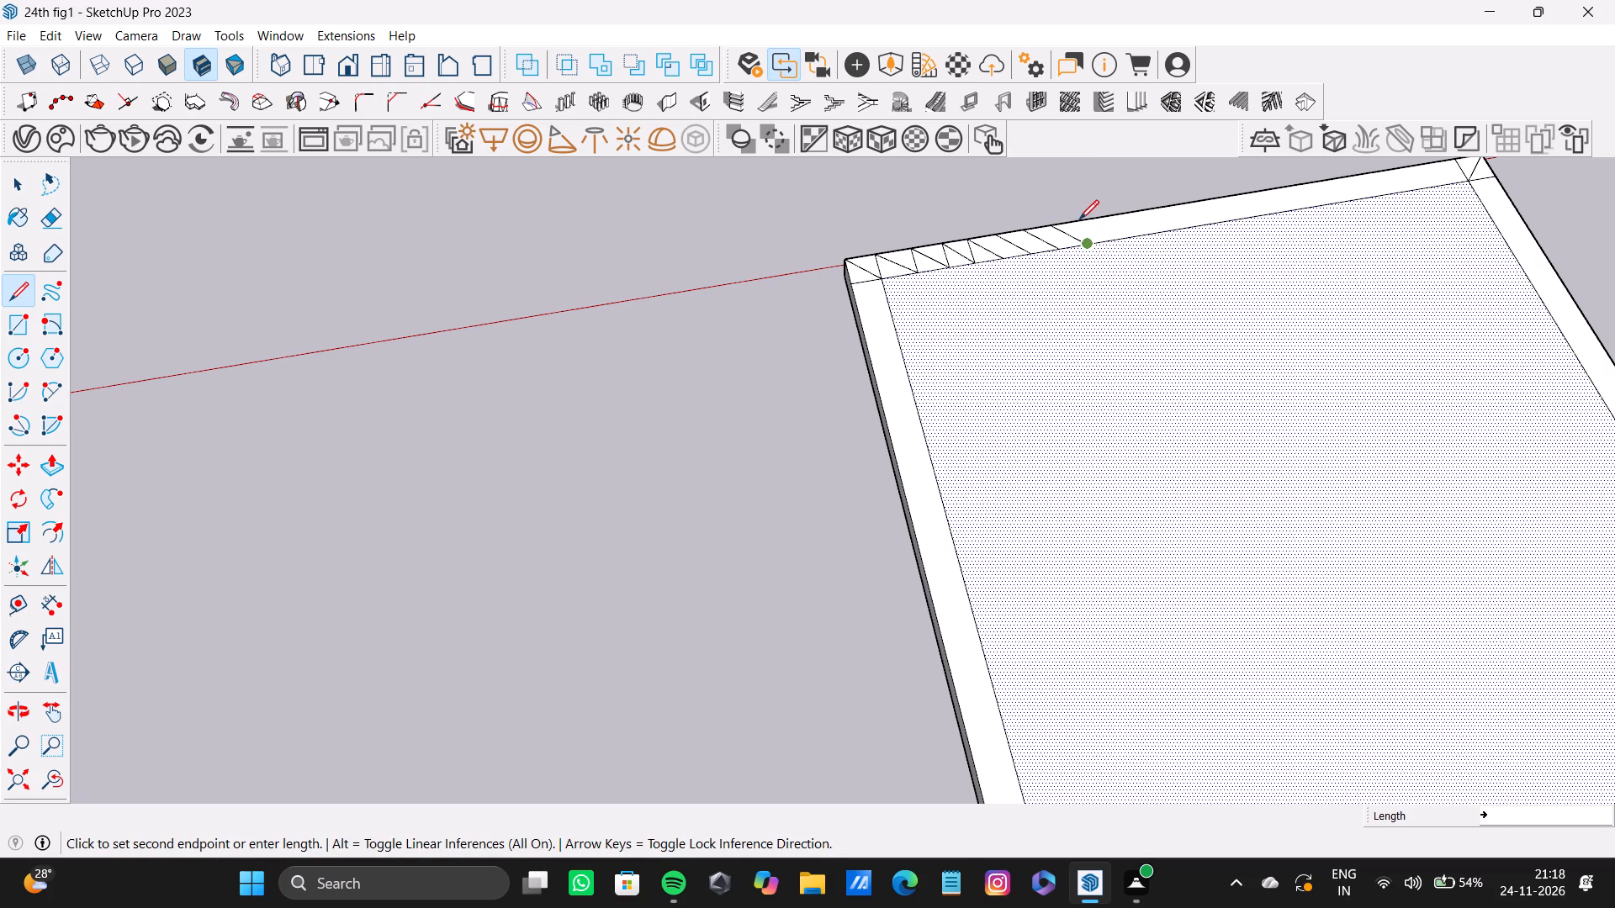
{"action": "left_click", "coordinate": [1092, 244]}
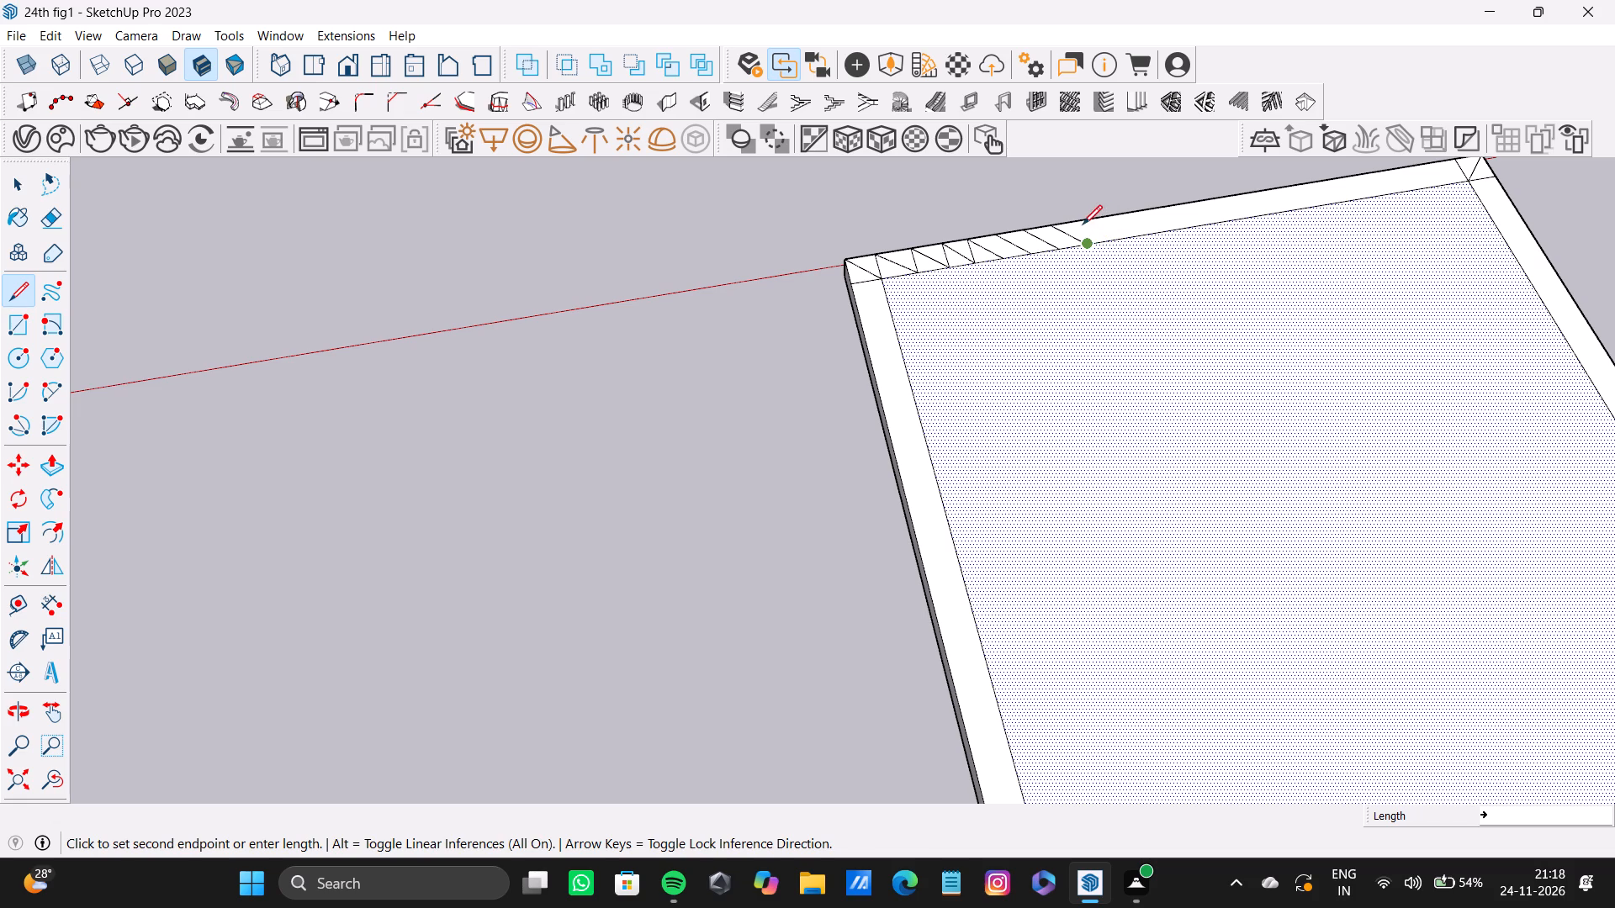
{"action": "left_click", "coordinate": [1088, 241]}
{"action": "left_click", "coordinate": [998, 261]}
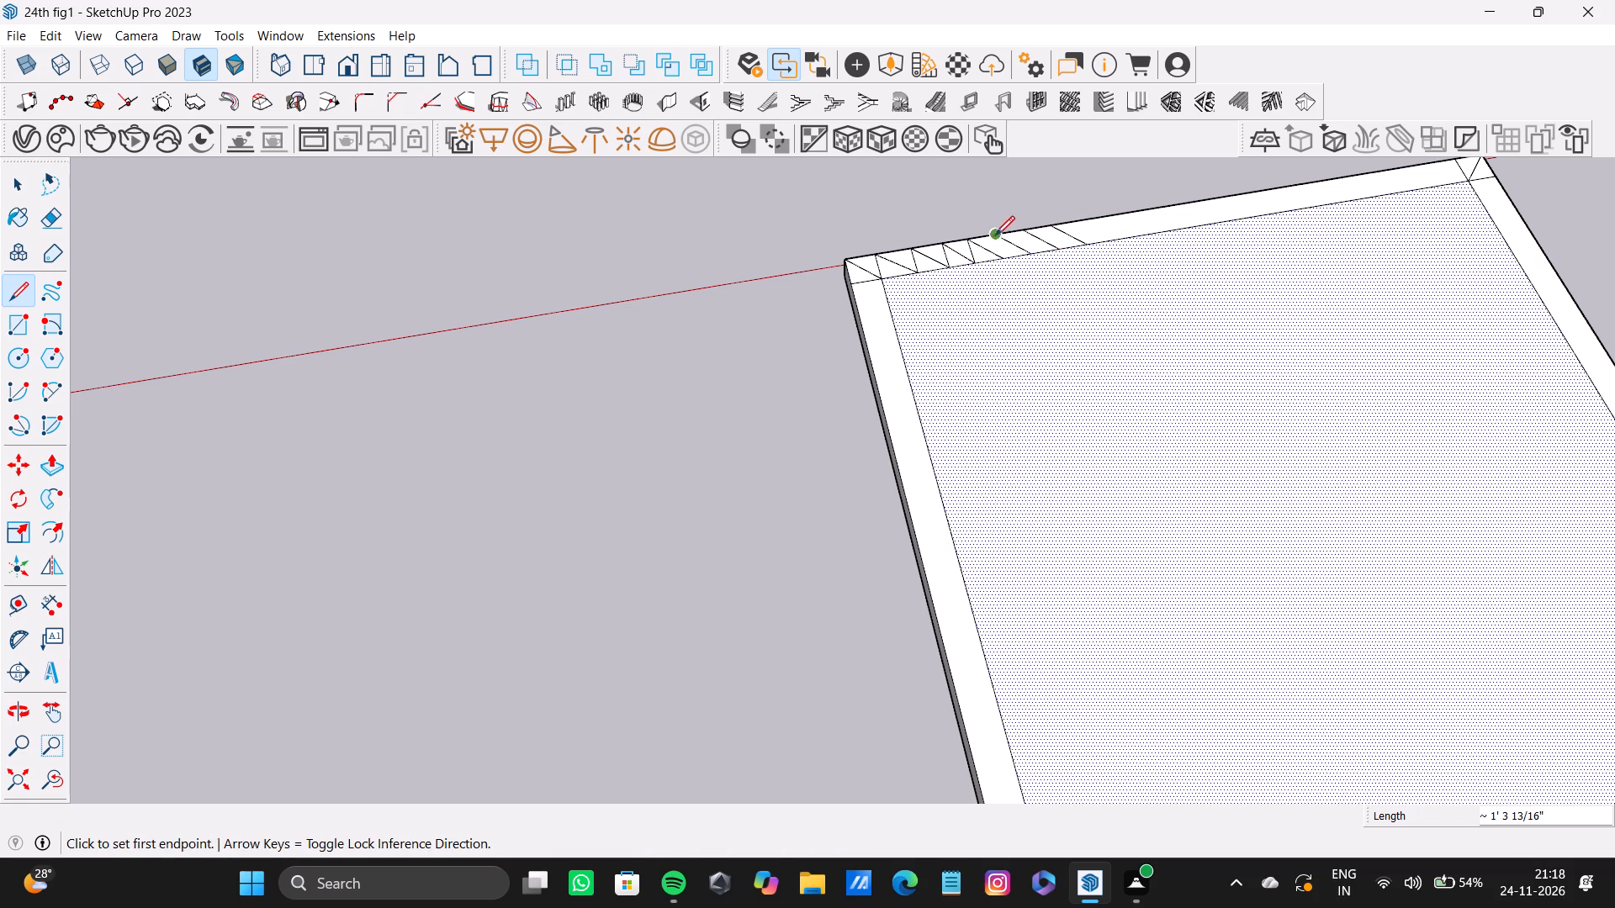
Draw four straight lines about 5 9/16" long from the outer edge to the inner ends of the four parallel diagonals.
{"action": "left_click", "coordinate": [994, 231]}
{"action": "left_click", "coordinate": [1005, 263]}
{"action": "left_click", "coordinate": [1027, 231]}
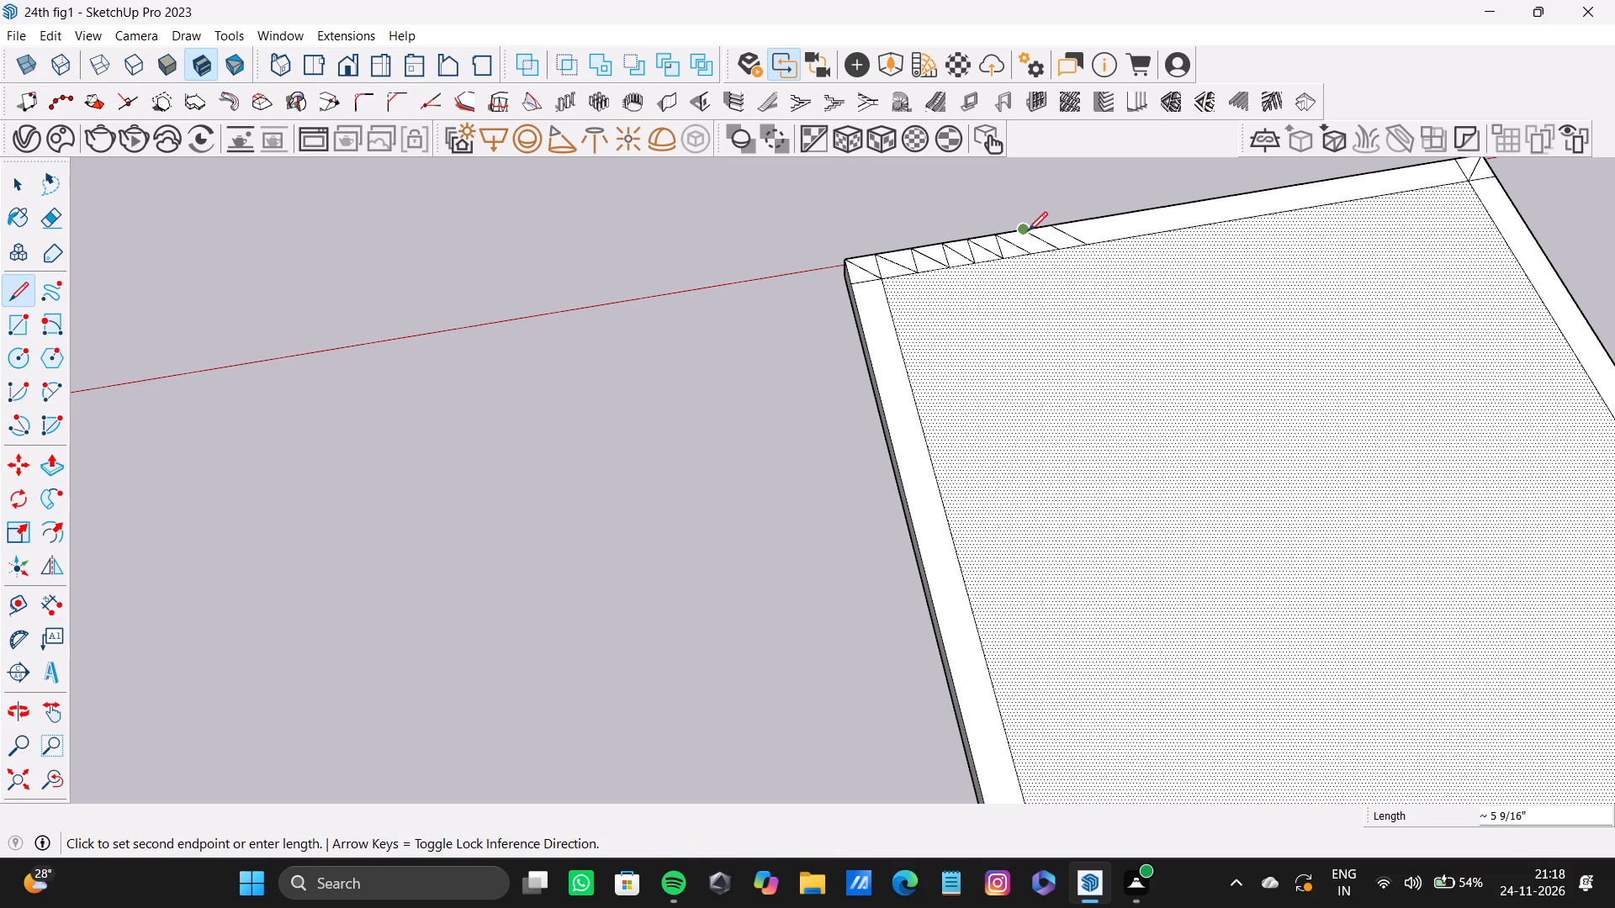
{"action": "left_click", "coordinate": [1035, 251]}
{"action": "left_click", "coordinate": [1053, 226]}
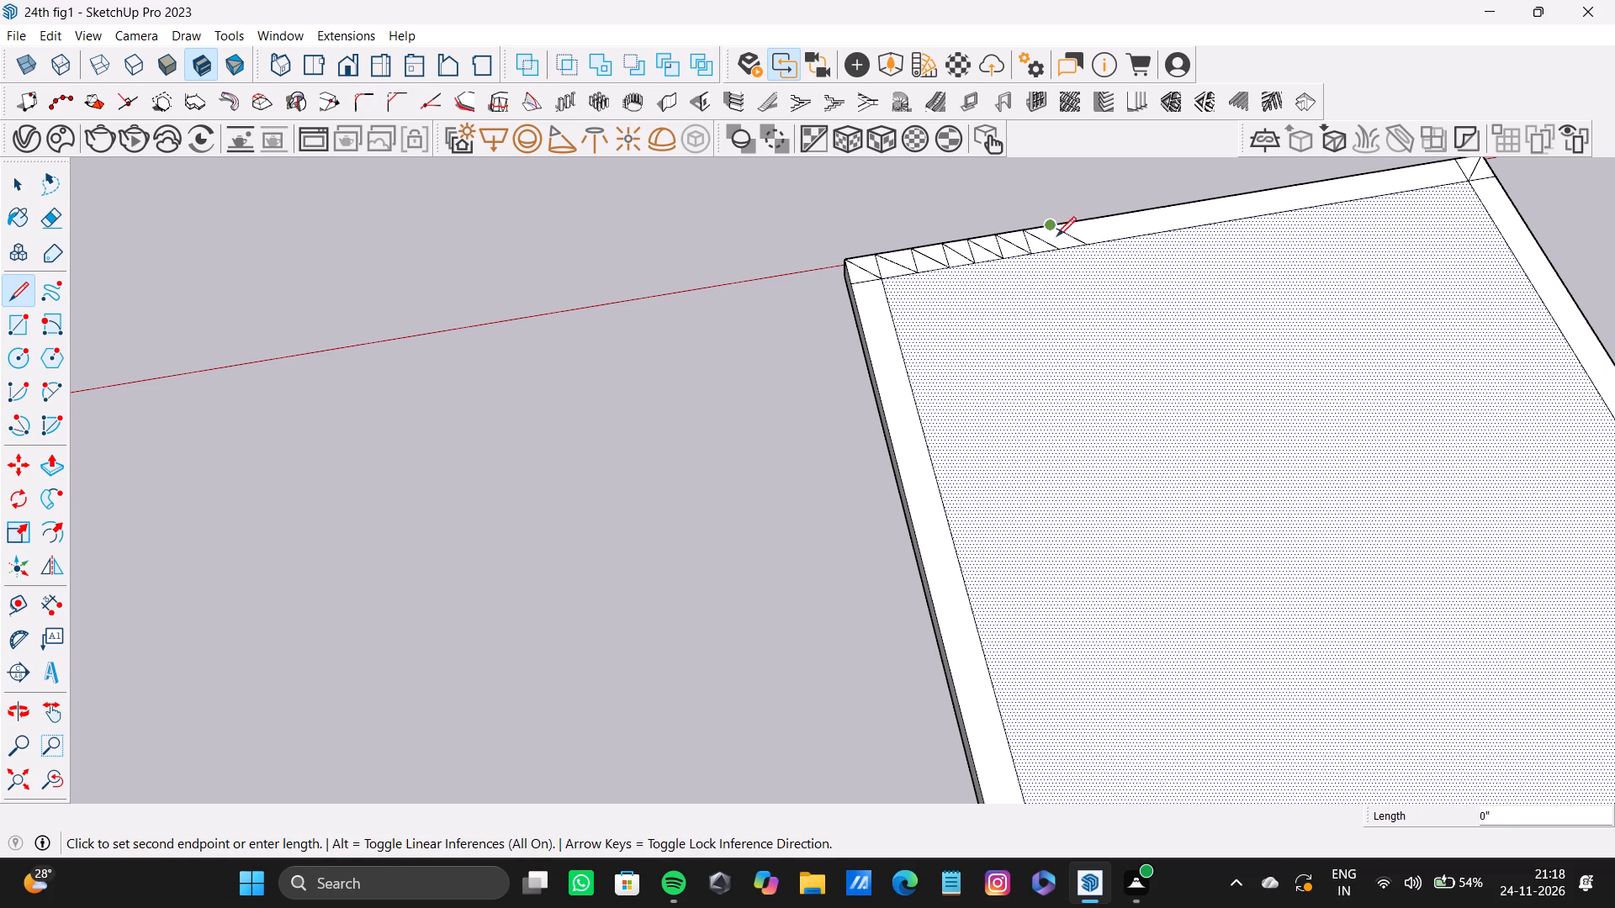
{"action": "left_click", "coordinate": [1061, 256]}
{"action": "left_click", "coordinate": [1081, 221]}
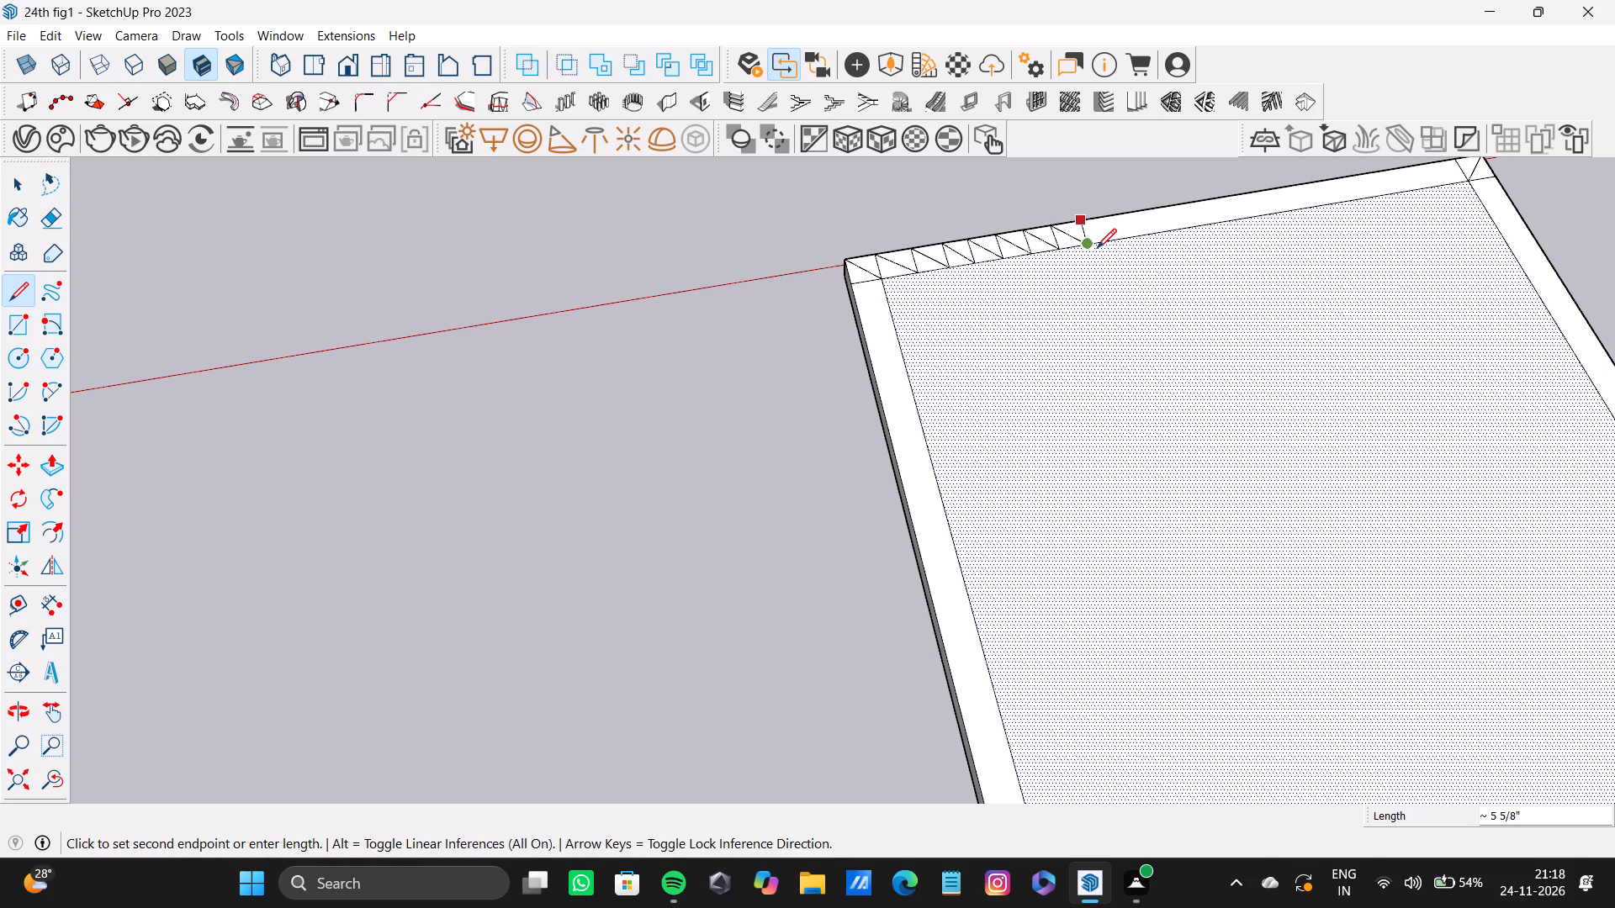
{"action": "left_click", "coordinate": [1090, 241]}
Draw one more diagonal from the last straight line's outer end to the band's inner edge.
{"action": "left_click", "coordinate": [1084, 222]}
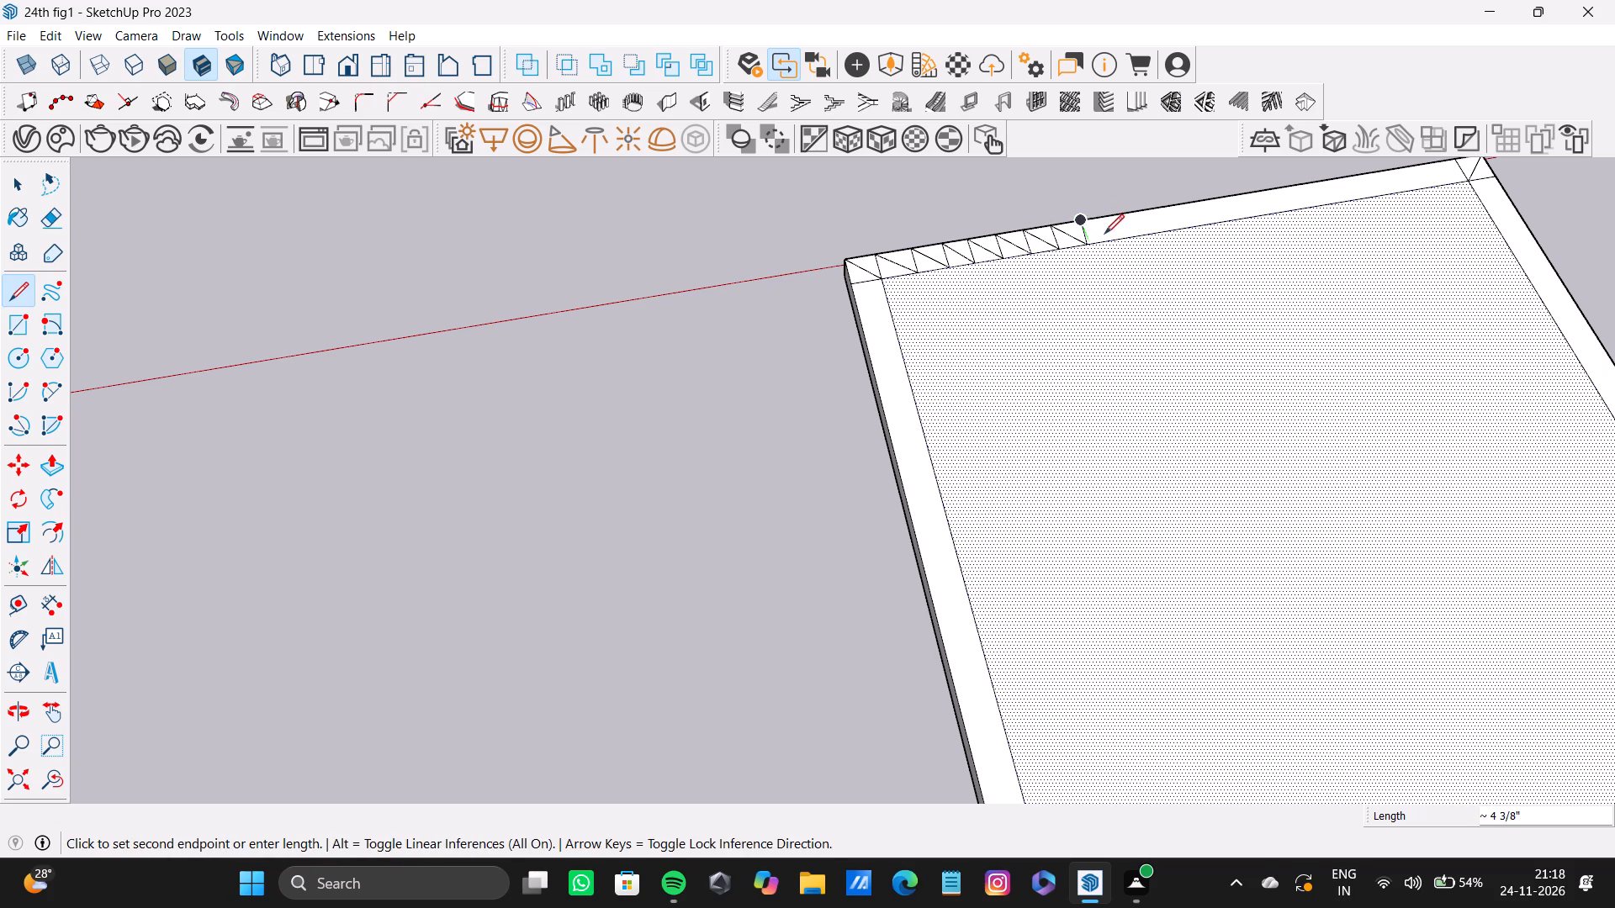
{"action": "double_click", "coordinate": [1104, 236]}
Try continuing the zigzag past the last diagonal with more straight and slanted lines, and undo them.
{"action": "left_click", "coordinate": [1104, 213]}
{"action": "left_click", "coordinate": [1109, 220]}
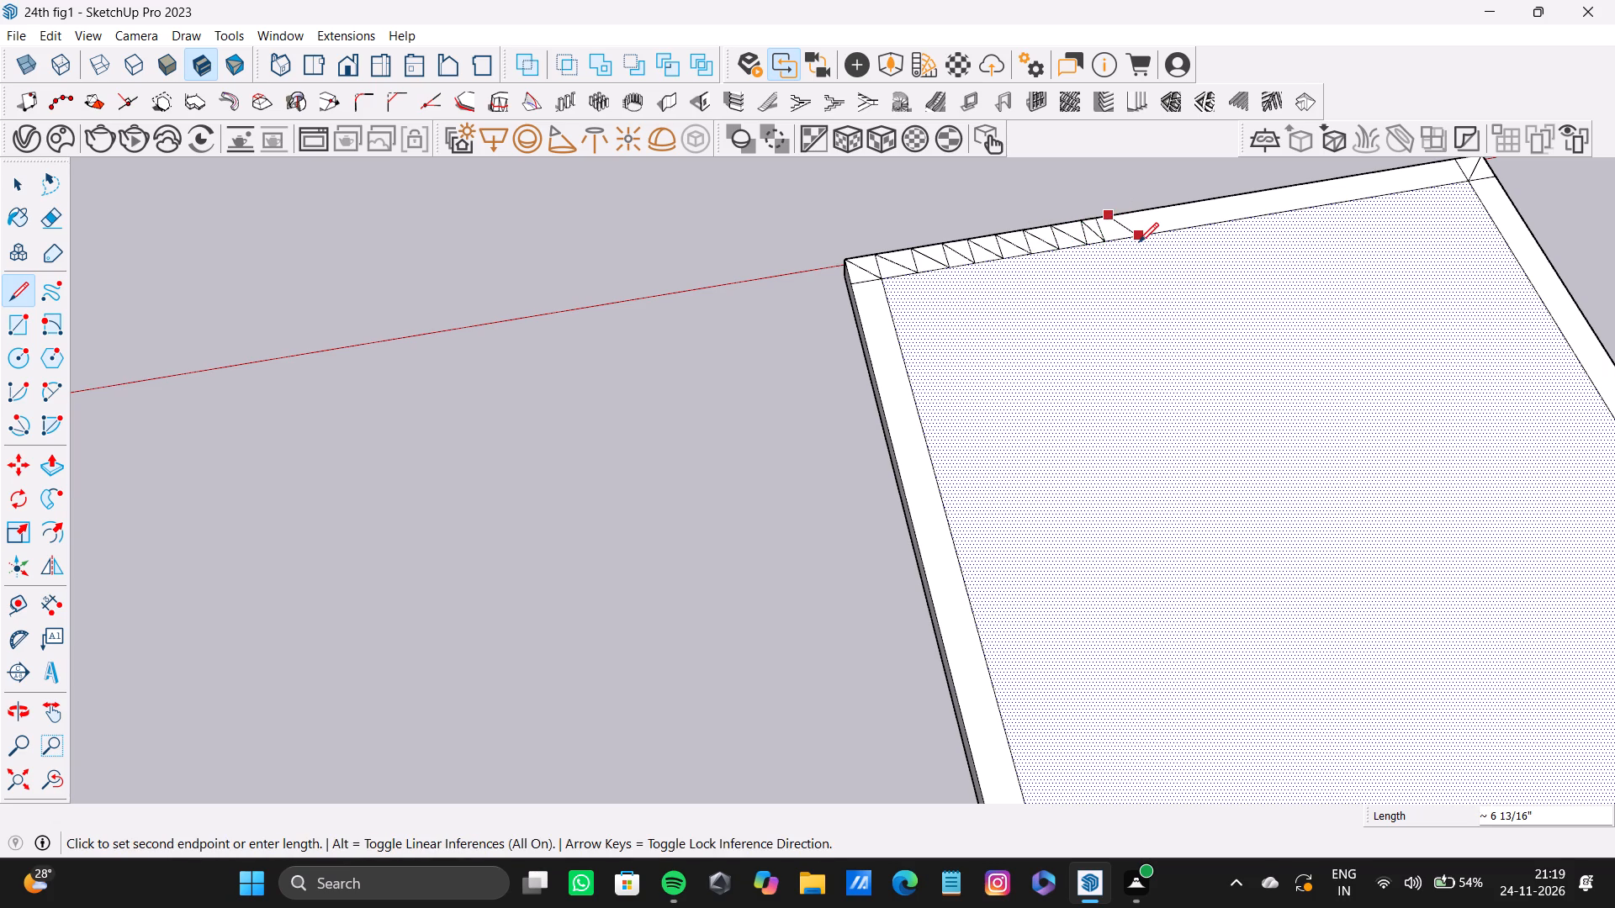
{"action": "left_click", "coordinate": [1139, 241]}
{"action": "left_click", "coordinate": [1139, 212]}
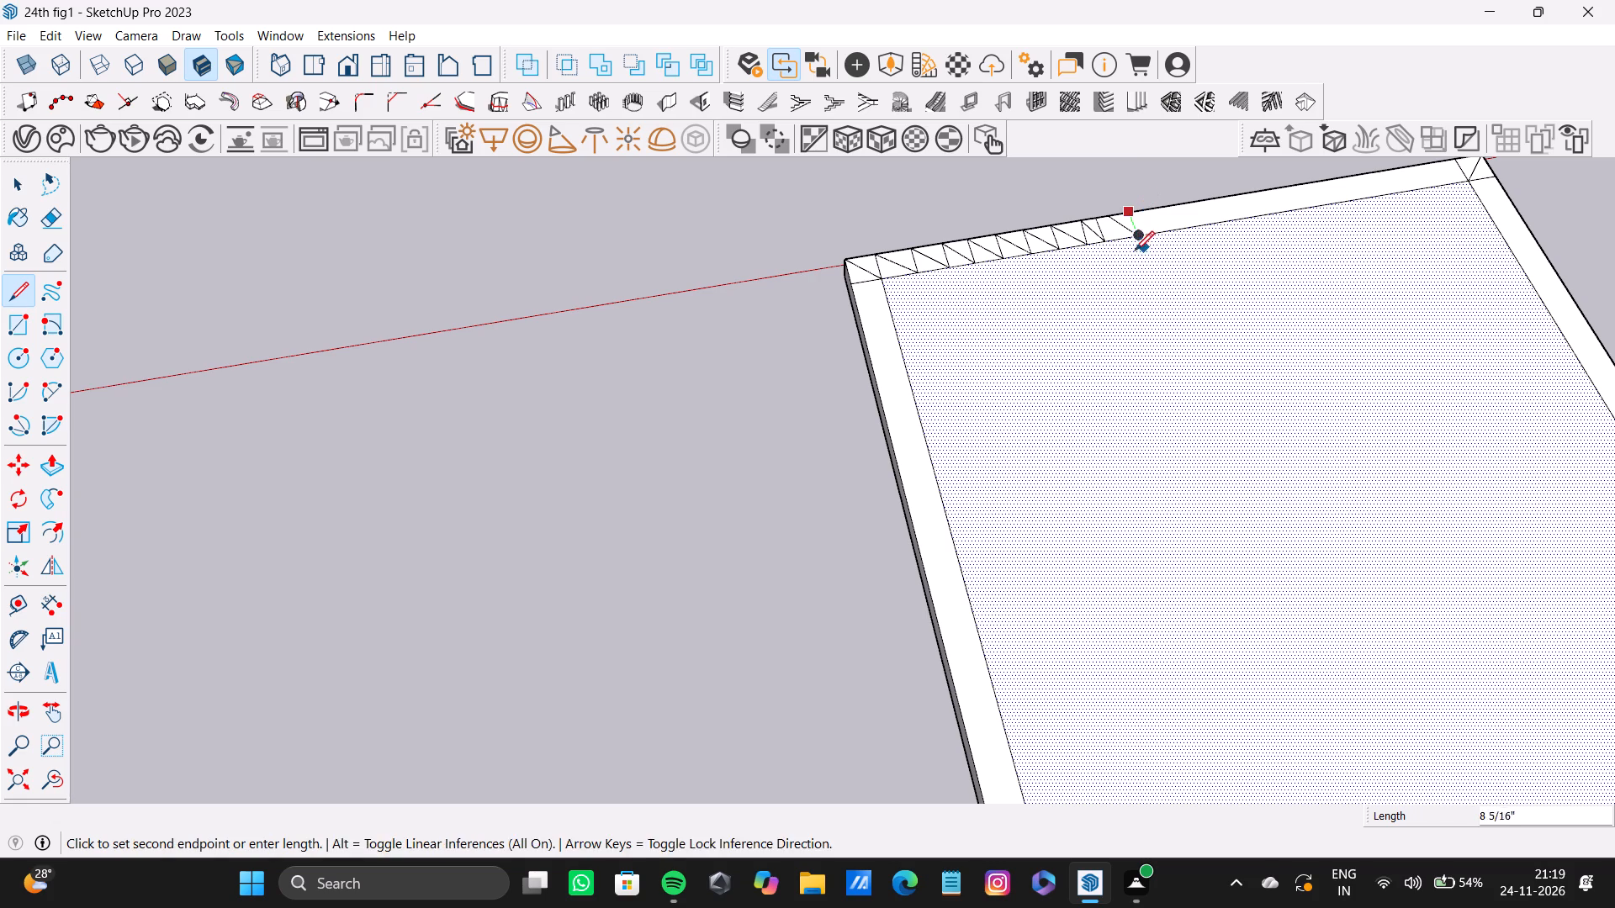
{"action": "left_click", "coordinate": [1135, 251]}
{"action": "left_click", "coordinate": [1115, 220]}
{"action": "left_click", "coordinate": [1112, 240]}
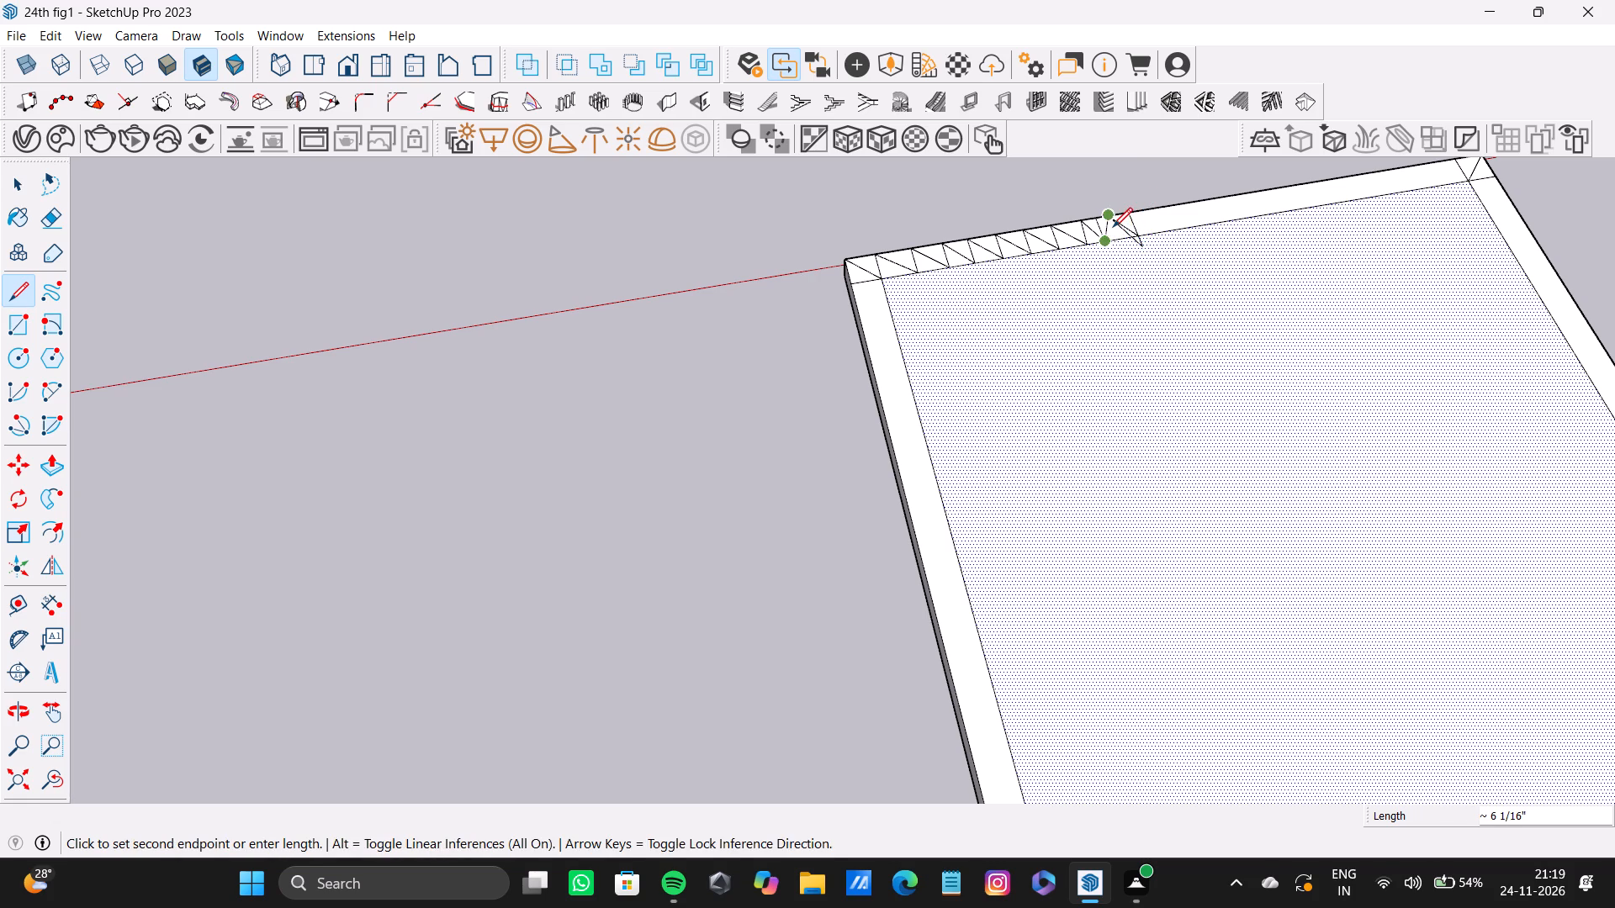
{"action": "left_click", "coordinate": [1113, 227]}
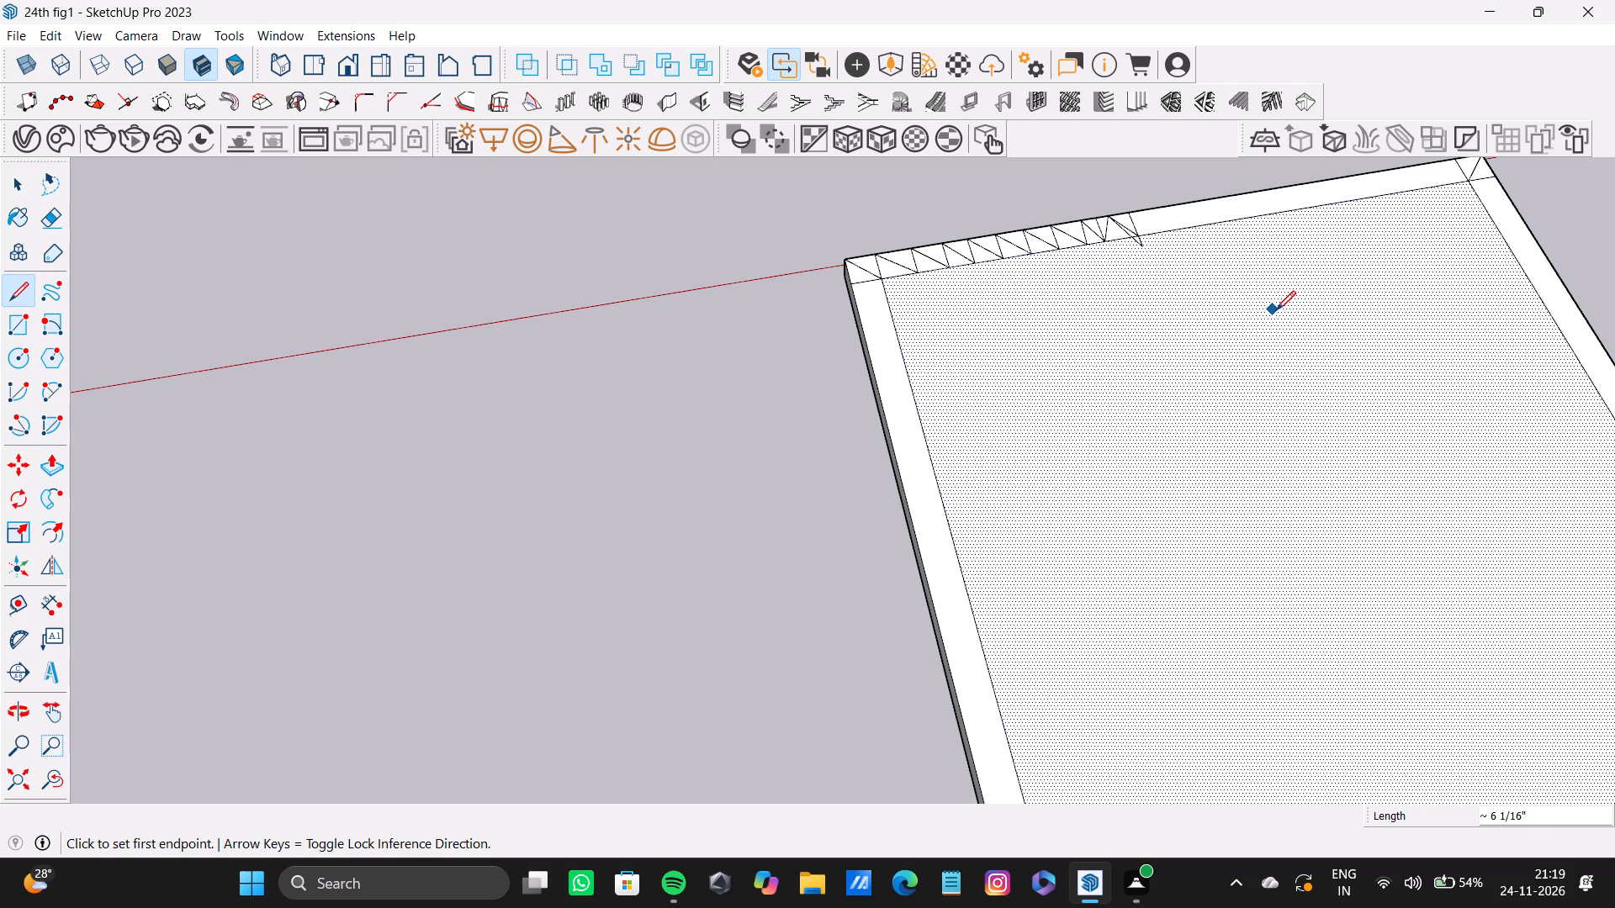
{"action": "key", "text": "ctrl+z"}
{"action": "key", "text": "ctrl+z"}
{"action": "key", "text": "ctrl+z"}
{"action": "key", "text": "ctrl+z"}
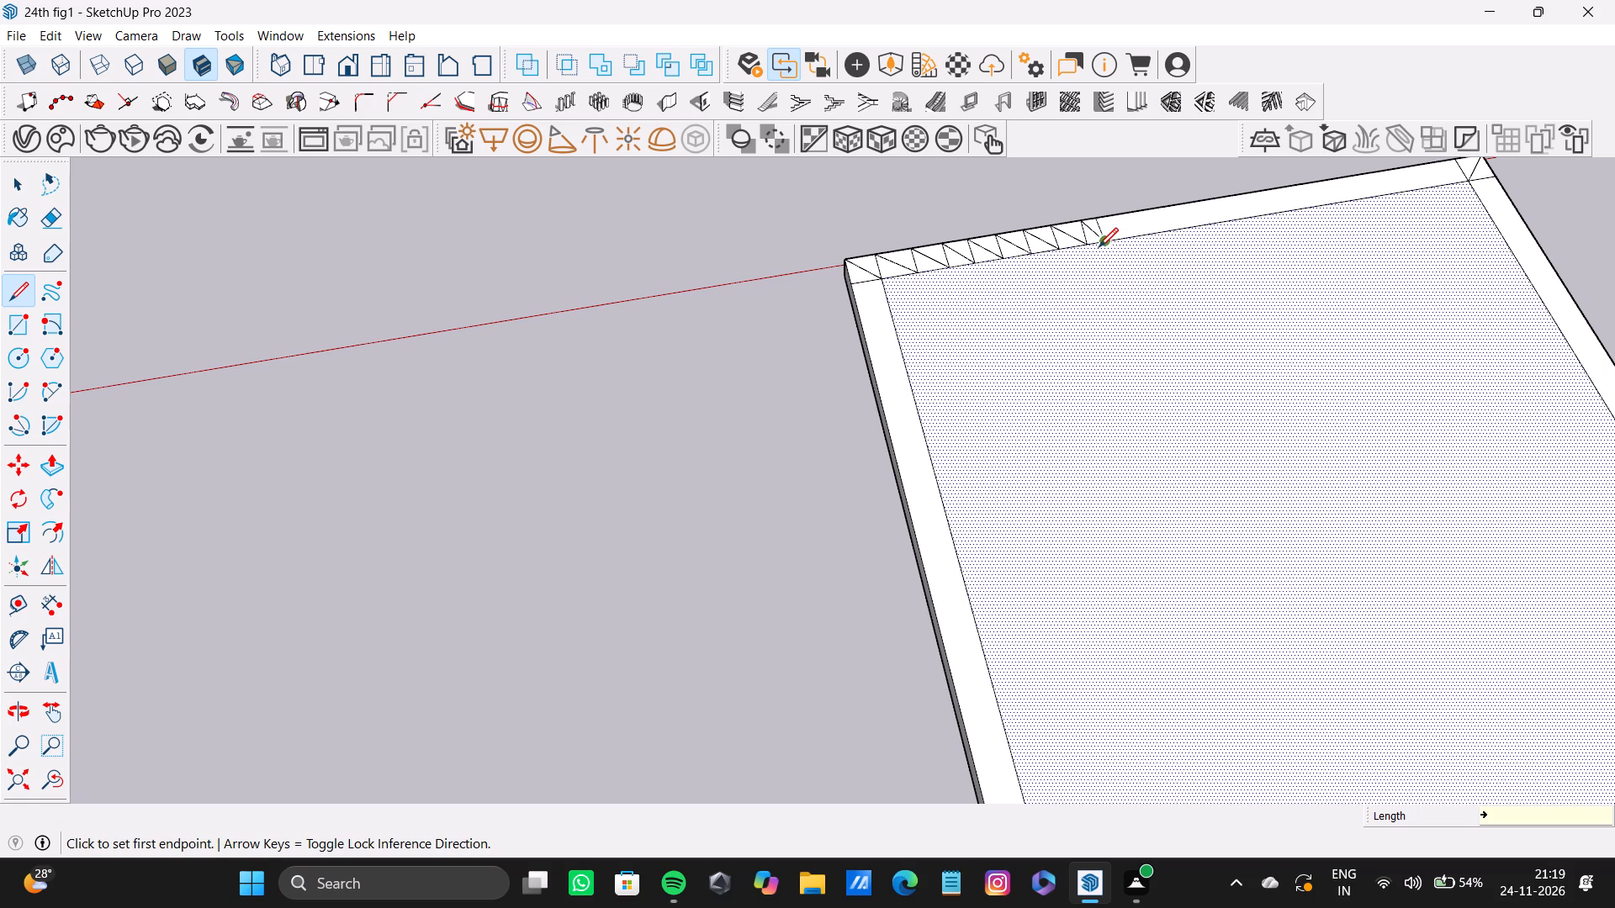
Undo the straight lines and diagonals across the band, back to the single diagonal next to the corner square.
{"action": "key", "text": "ctrl+z"}
{"action": "key", "text": "ctrl+z"}
{"action": "key", "text": "ctrl+z"}
{"action": "key", "text": "ctrl+z"}
{"action": "key", "text": "ctrl+z"}
{"action": "key", "text": "ctrl+z"}
{"action": "key", "text": "ctrl+z"}
{"action": "key", "text": "ctrl+z"}
{"action": "key", "text": "ctrl+z"}
{"action": "key", "text": "ctrl+z"}
{"action": "key", "text": "ctrl+z"}
{"action": "key", "text": "ctrl+z"}
{"action": "key", "text": "ctrl+z"}
{"action": "key", "text": "ctrl+z"}
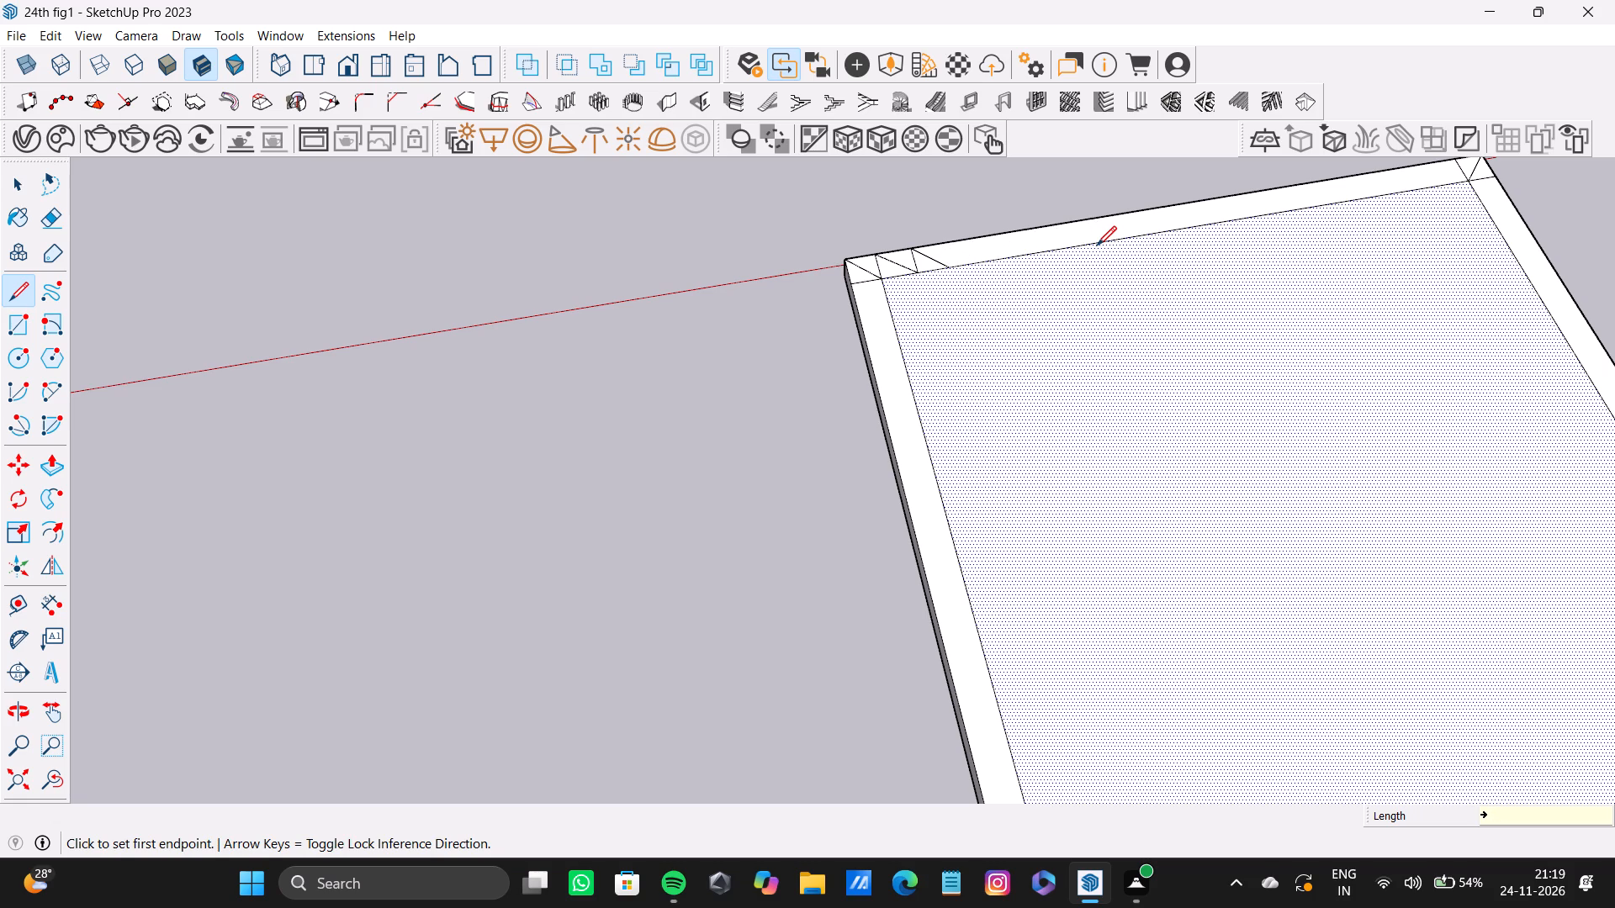
{"action": "key", "text": "ctrl+z"}
{"action": "key", "text": "ctrl+z"}
Draw five parallel diagonals, about 8" long, from the band's outer edge to its inner edge, continuing from the first diagonal.
{"action": "scroll", "coordinate": [919, 255], "scroll_direction": "up", "scroll_amount": 3}
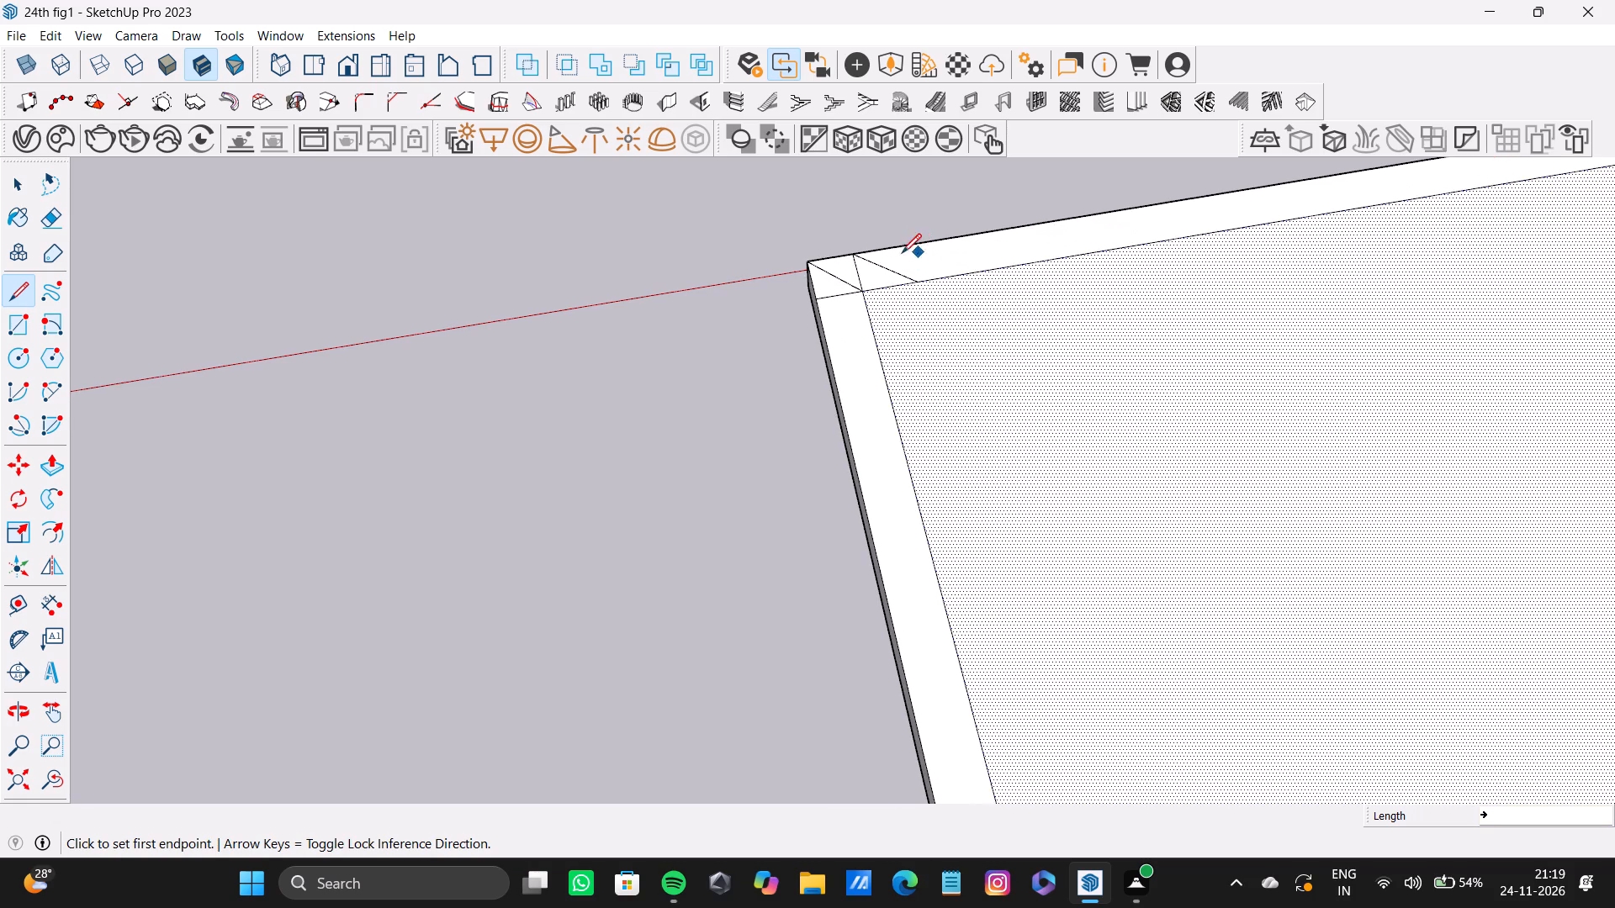
{"action": "scroll", "coordinate": [902, 253], "scroll_direction": "up", "scroll_amount": 3}
{"action": "left_click", "coordinate": [898, 240]}
{"action": "left_click", "coordinate": [971, 284]}
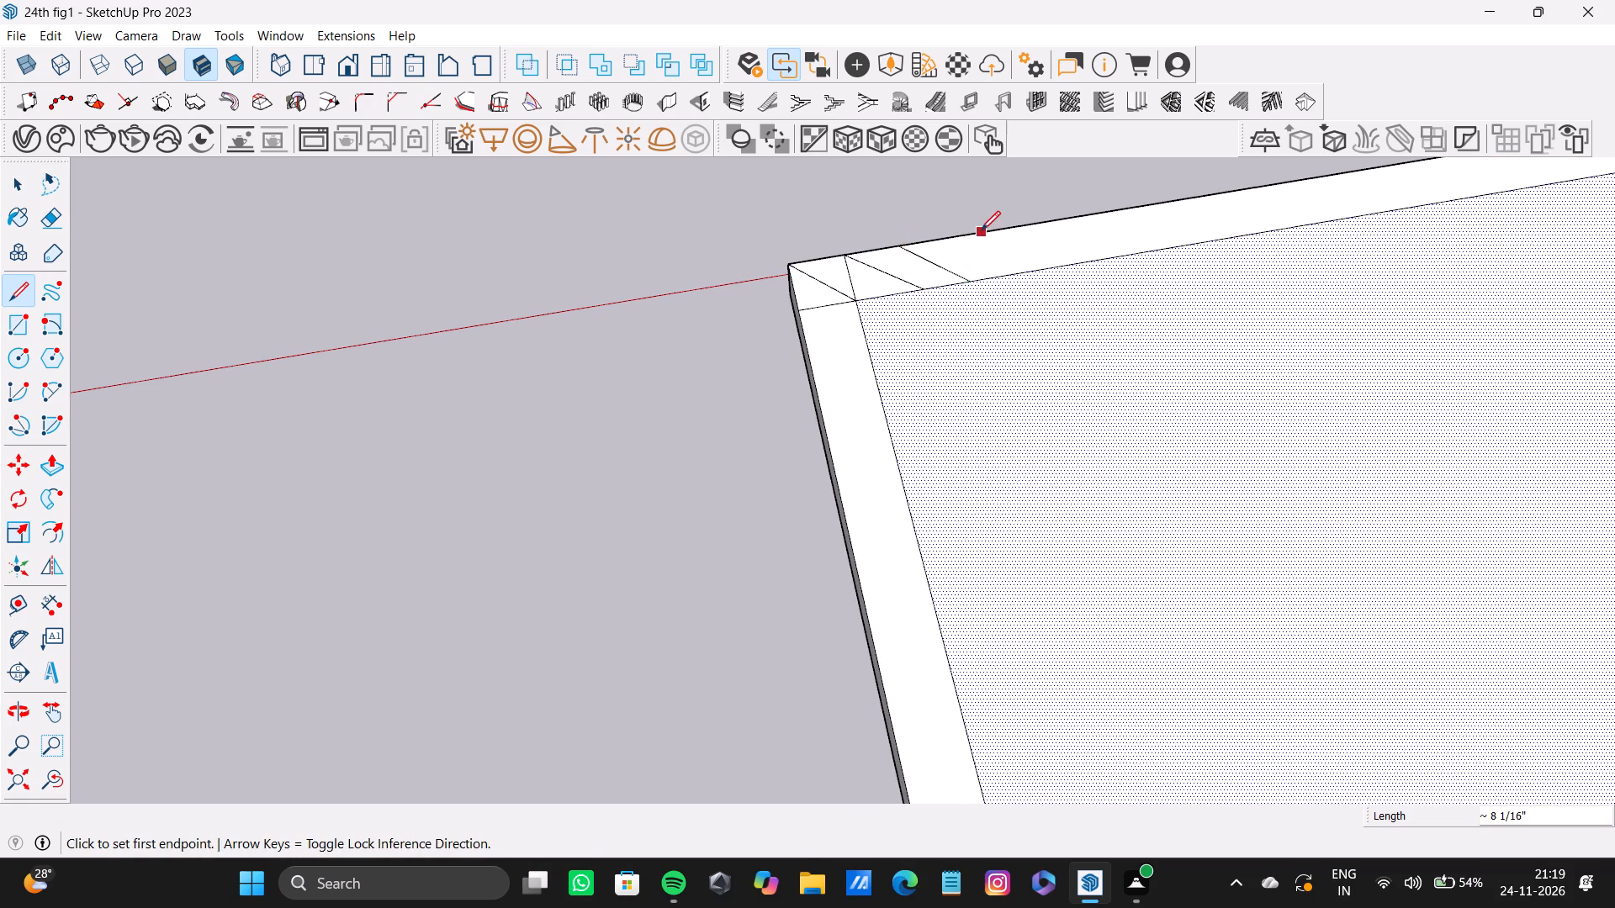
{"action": "left_click", "coordinate": [955, 233]}
{"action": "left_click", "coordinate": [1022, 264]}
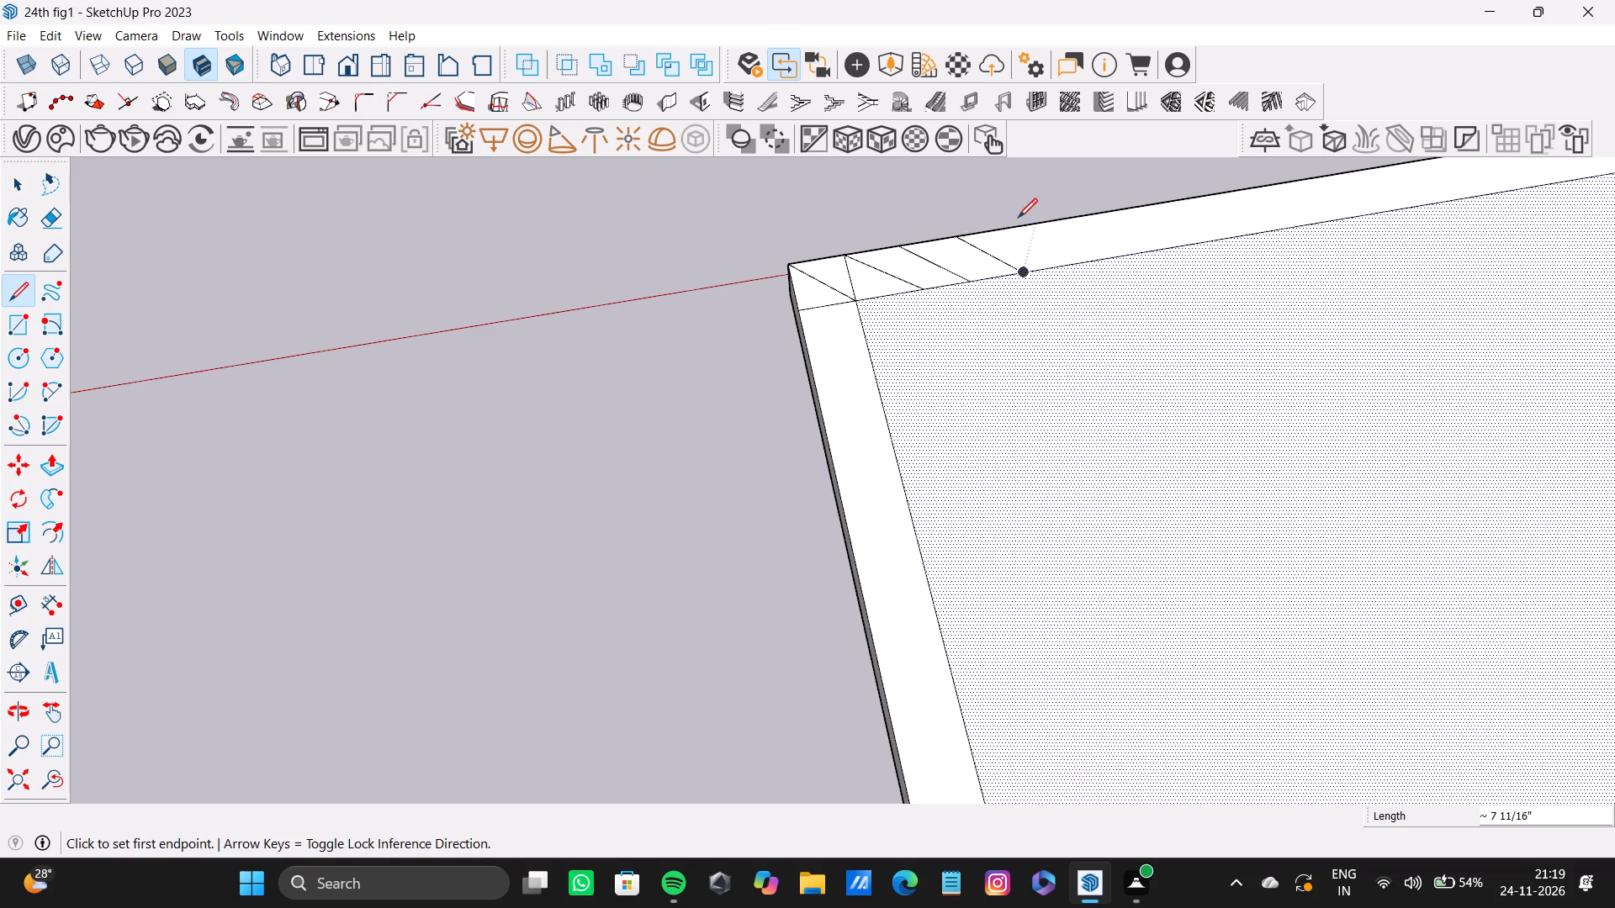
{"action": "left_click", "coordinate": [1009, 224]}
{"action": "left_click", "coordinate": [1079, 262]}
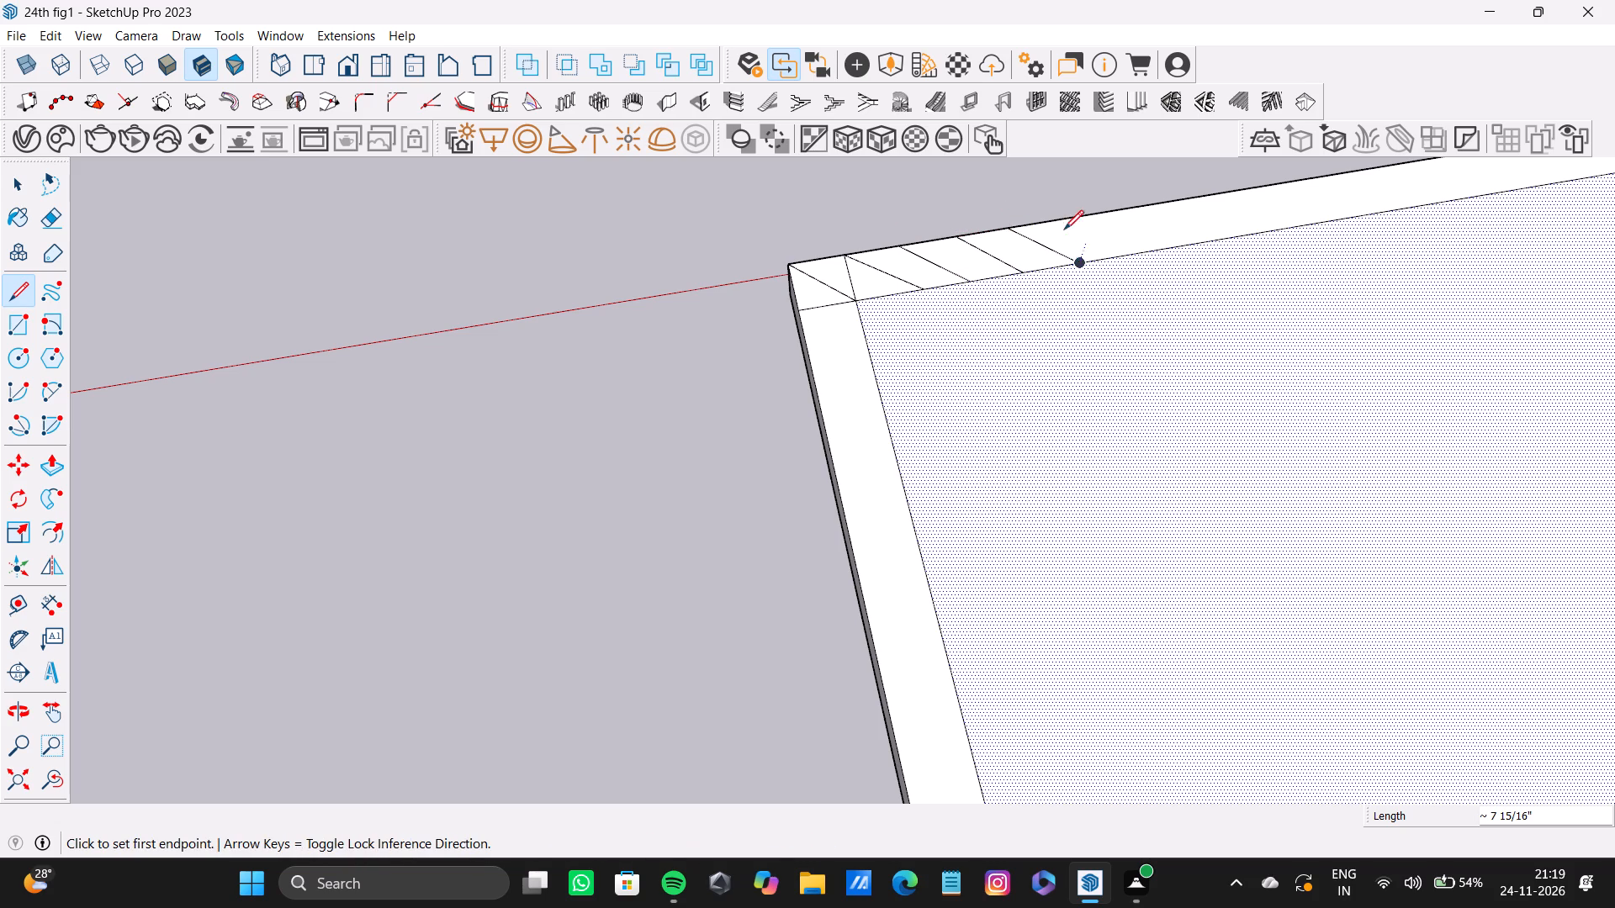
{"action": "left_click", "coordinate": [1062, 221]}
{"action": "left_click", "coordinate": [1139, 254]}
{"action": "left_click", "coordinate": [1115, 214]}
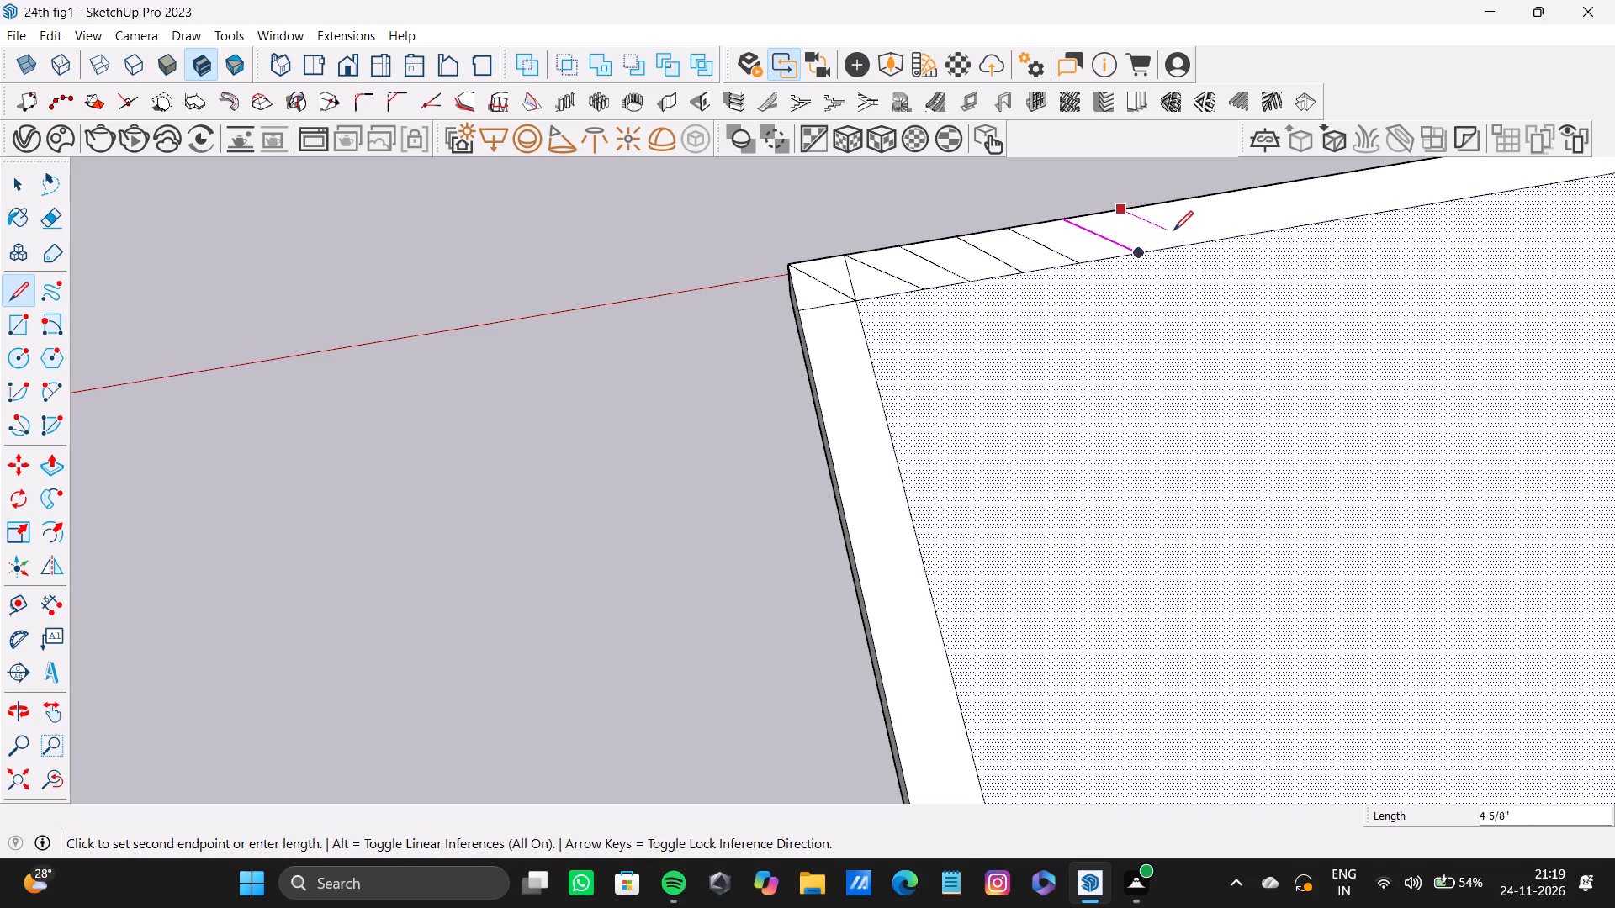
{"action": "left_click", "coordinate": [1188, 240]}
Continue the row along the same band with five more parallel diagonals, about 7 7/16" to 8 5/16" long.
{"action": "scroll", "coordinate": [1150, 266], "scroll_direction": "down", "scroll_amount": 6}
{"action": "middle_click_drag", "start_coordinate": [1109, 239], "coordinate": [714, 327], "text": "shift"}
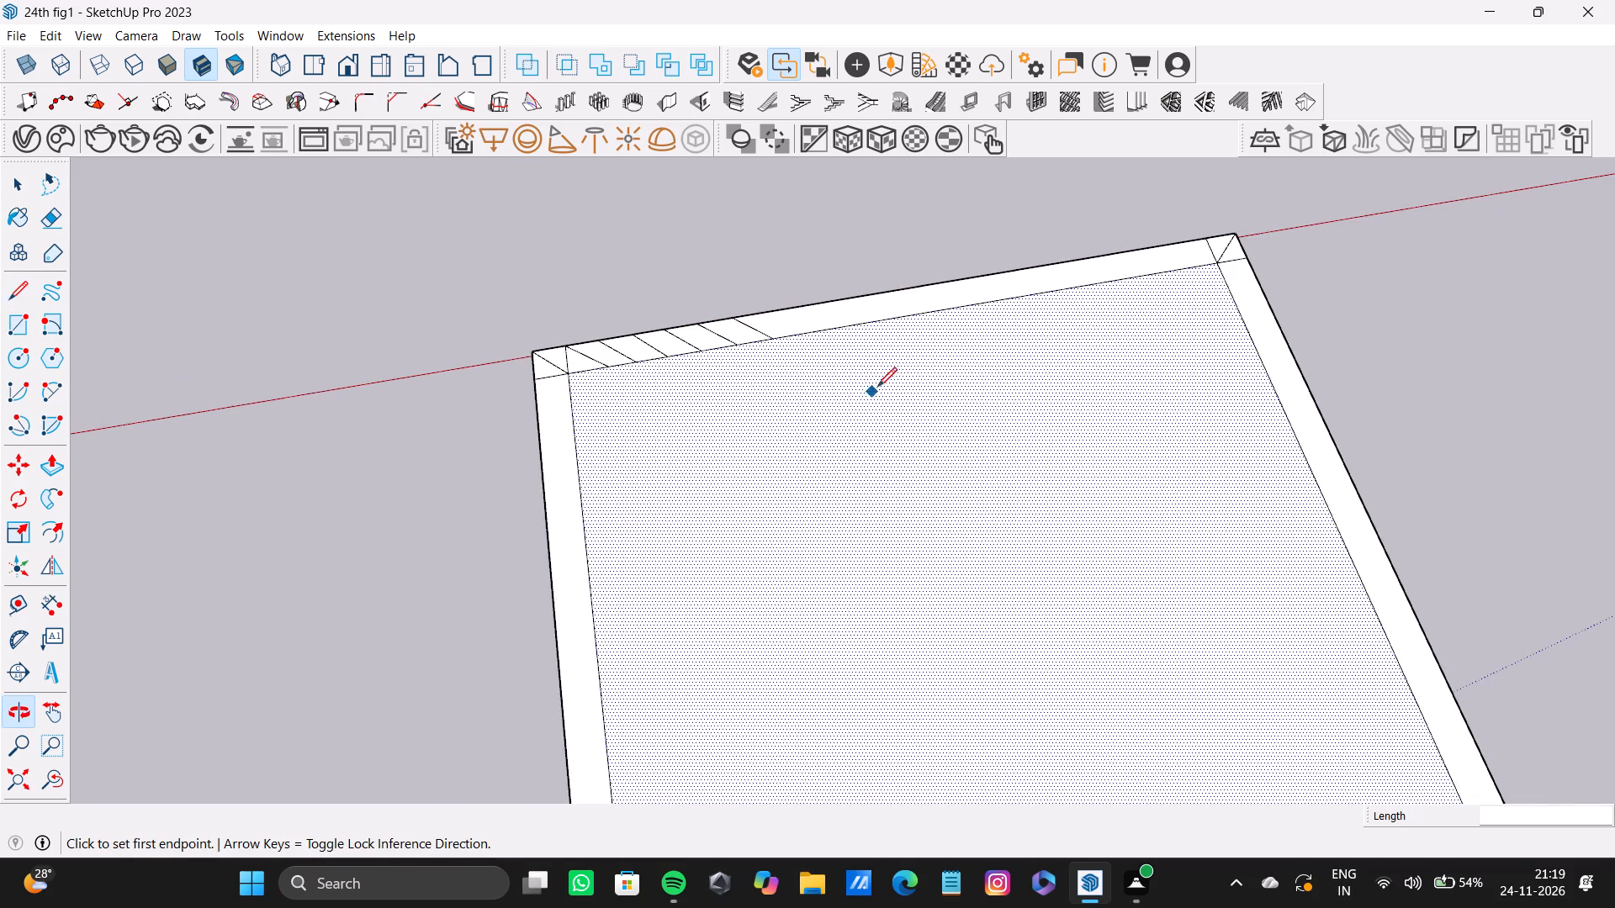
{"action": "scroll", "coordinate": [866, 354], "scroll_direction": "up", "scroll_amount": 4}
{"action": "left_click", "coordinate": [723, 298]}
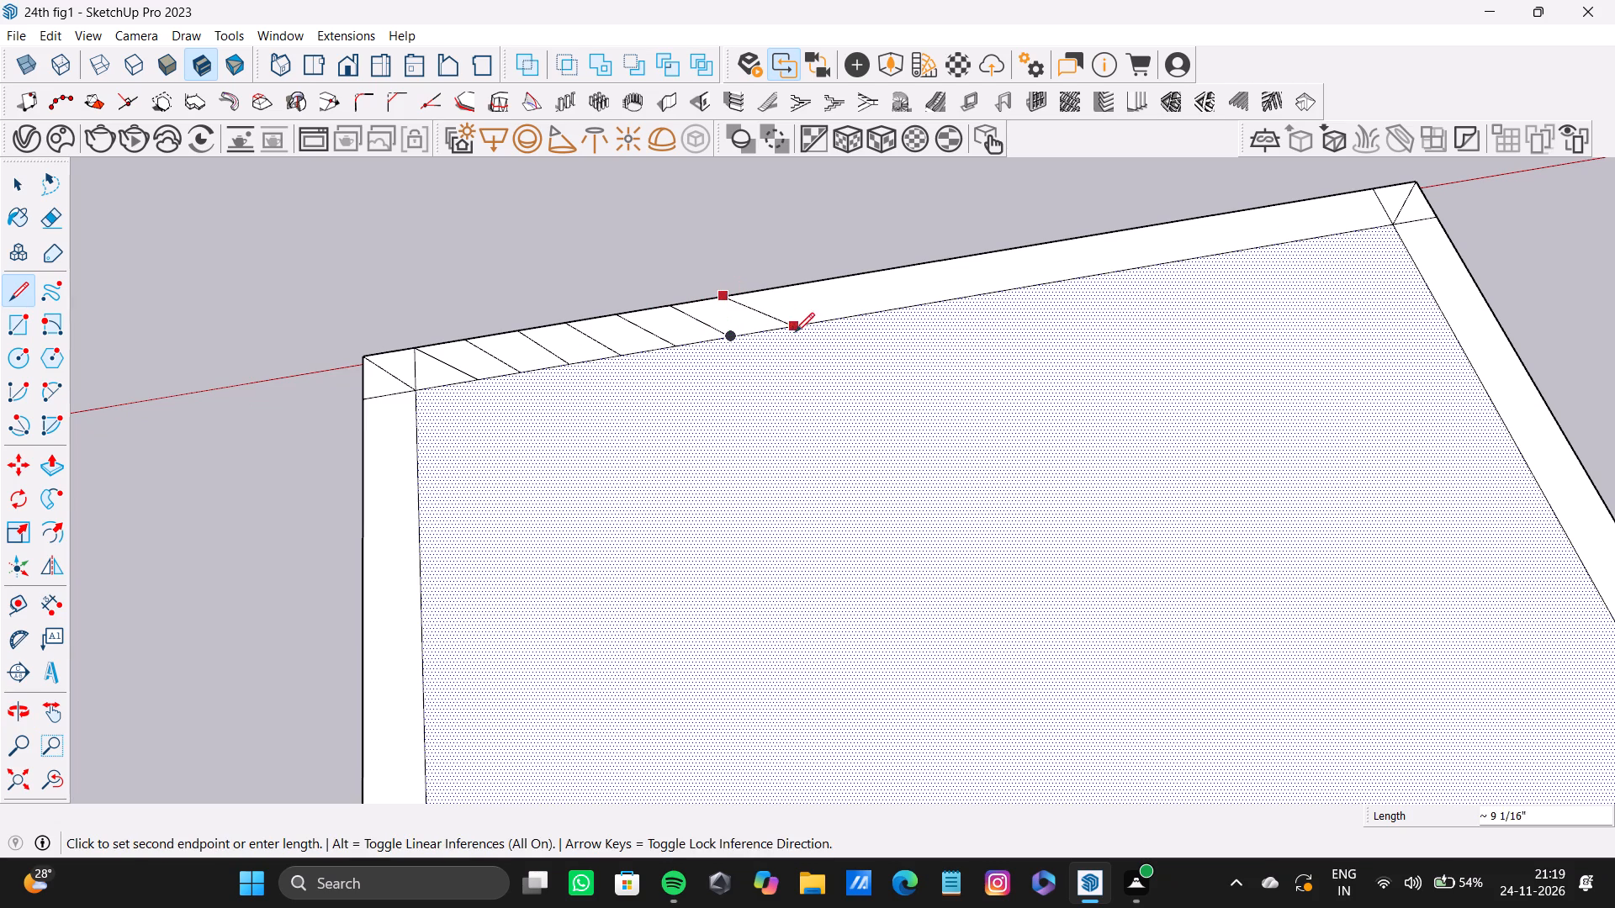
{"action": "key", "text": "space"}
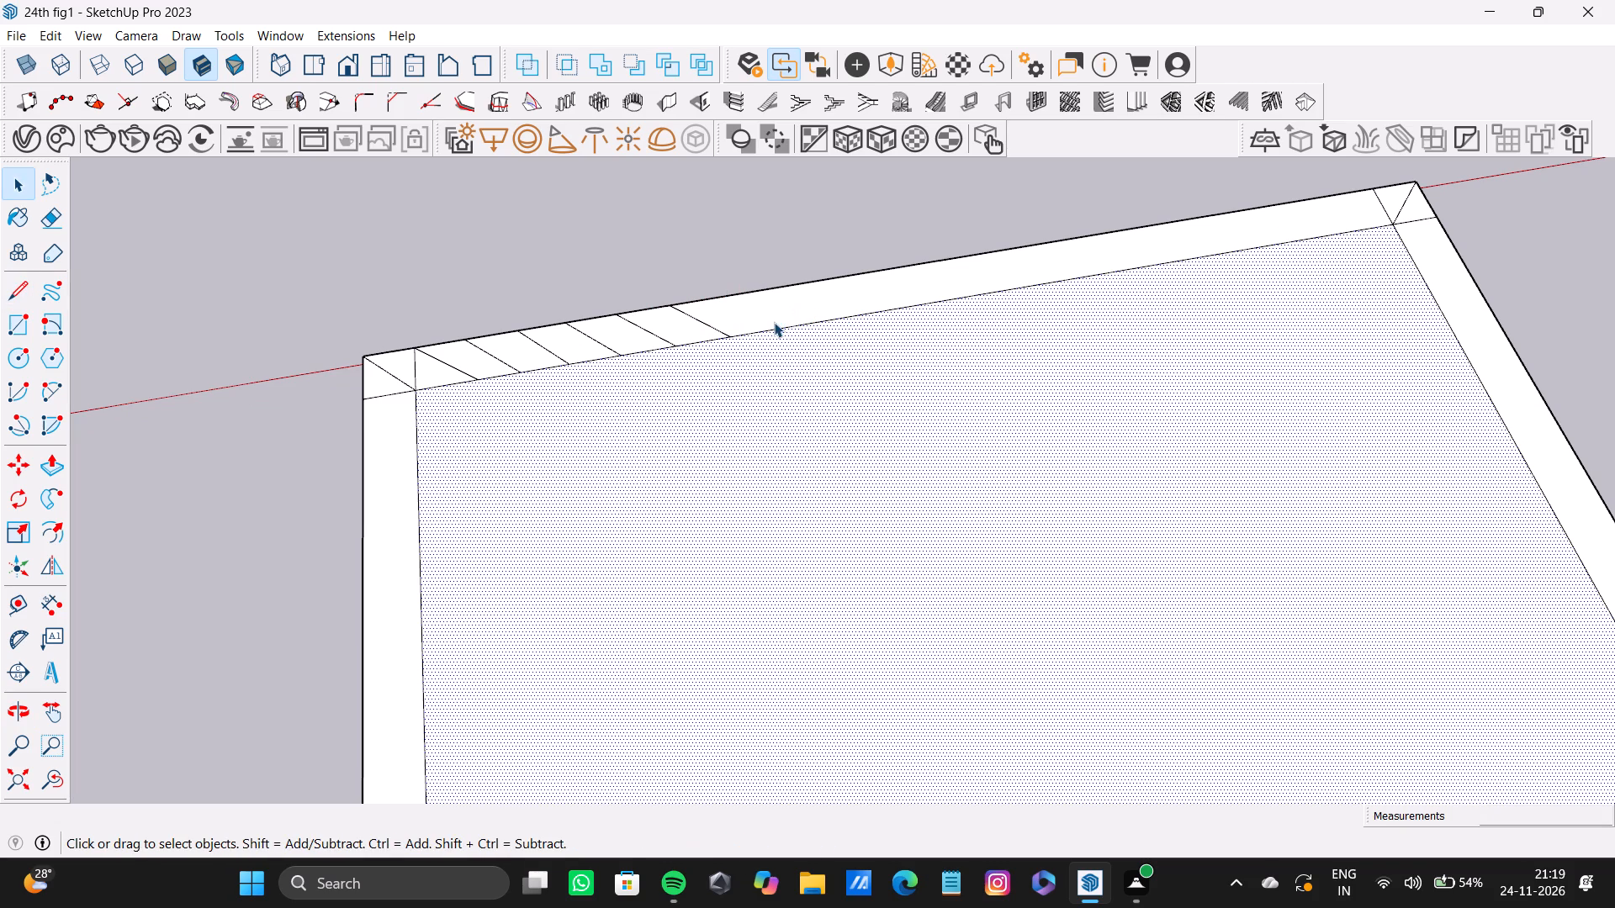
{"action": "key", "text": "l"}
{"action": "scroll", "coordinate": [741, 321], "scroll_direction": "up", "scroll_amount": 4}
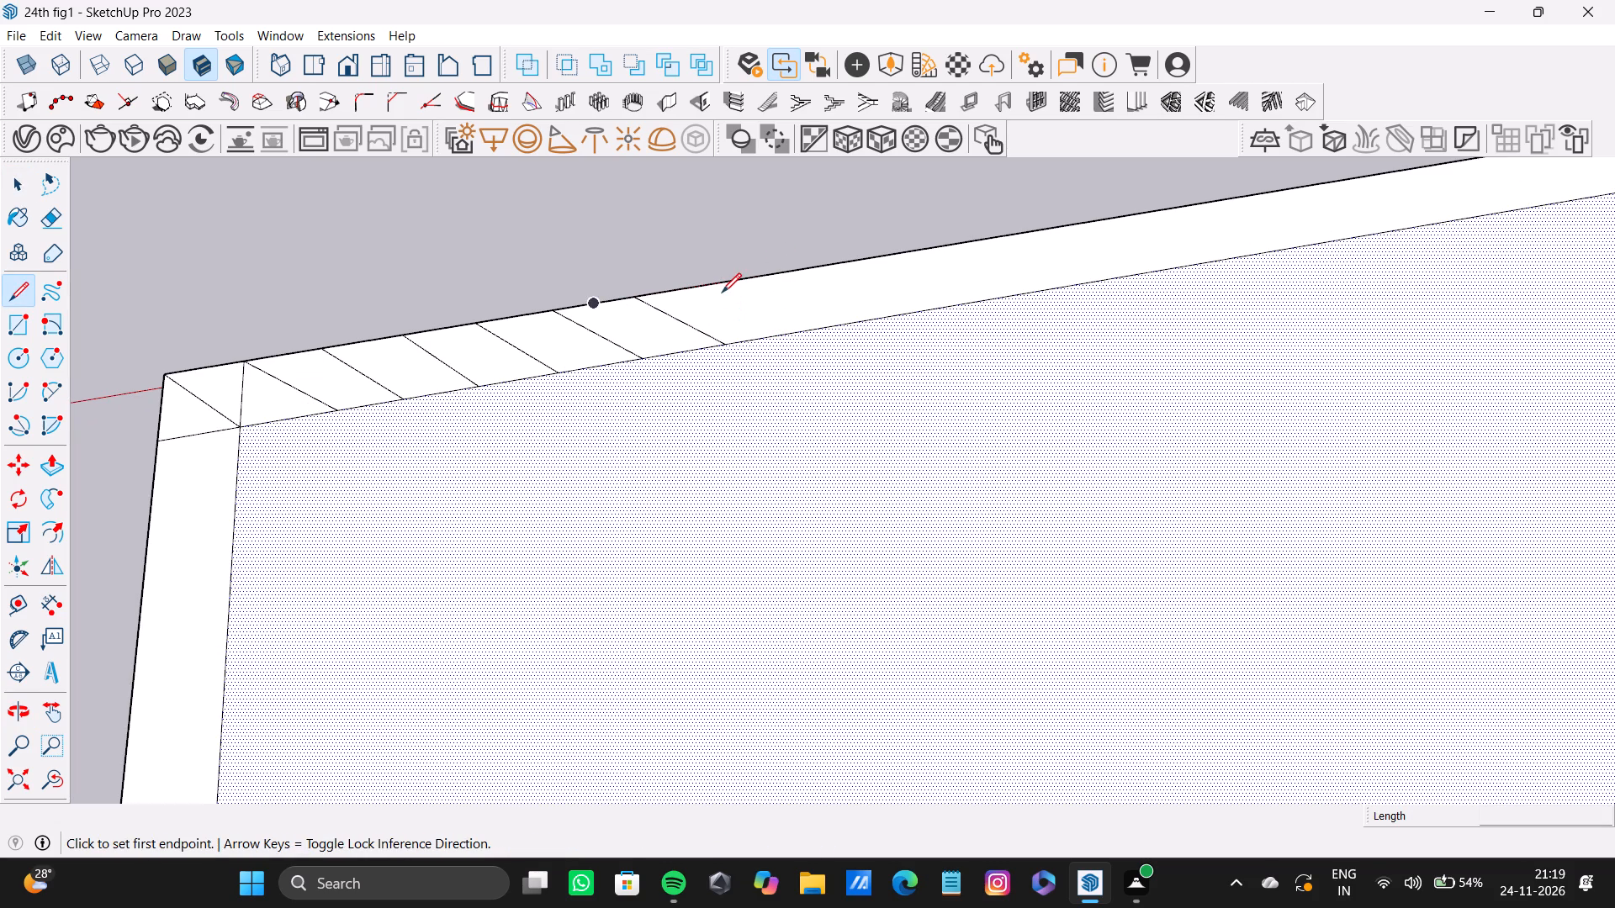
{"action": "left_click", "coordinate": [722, 278]}
{"action": "left_click", "coordinate": [801, 325]}
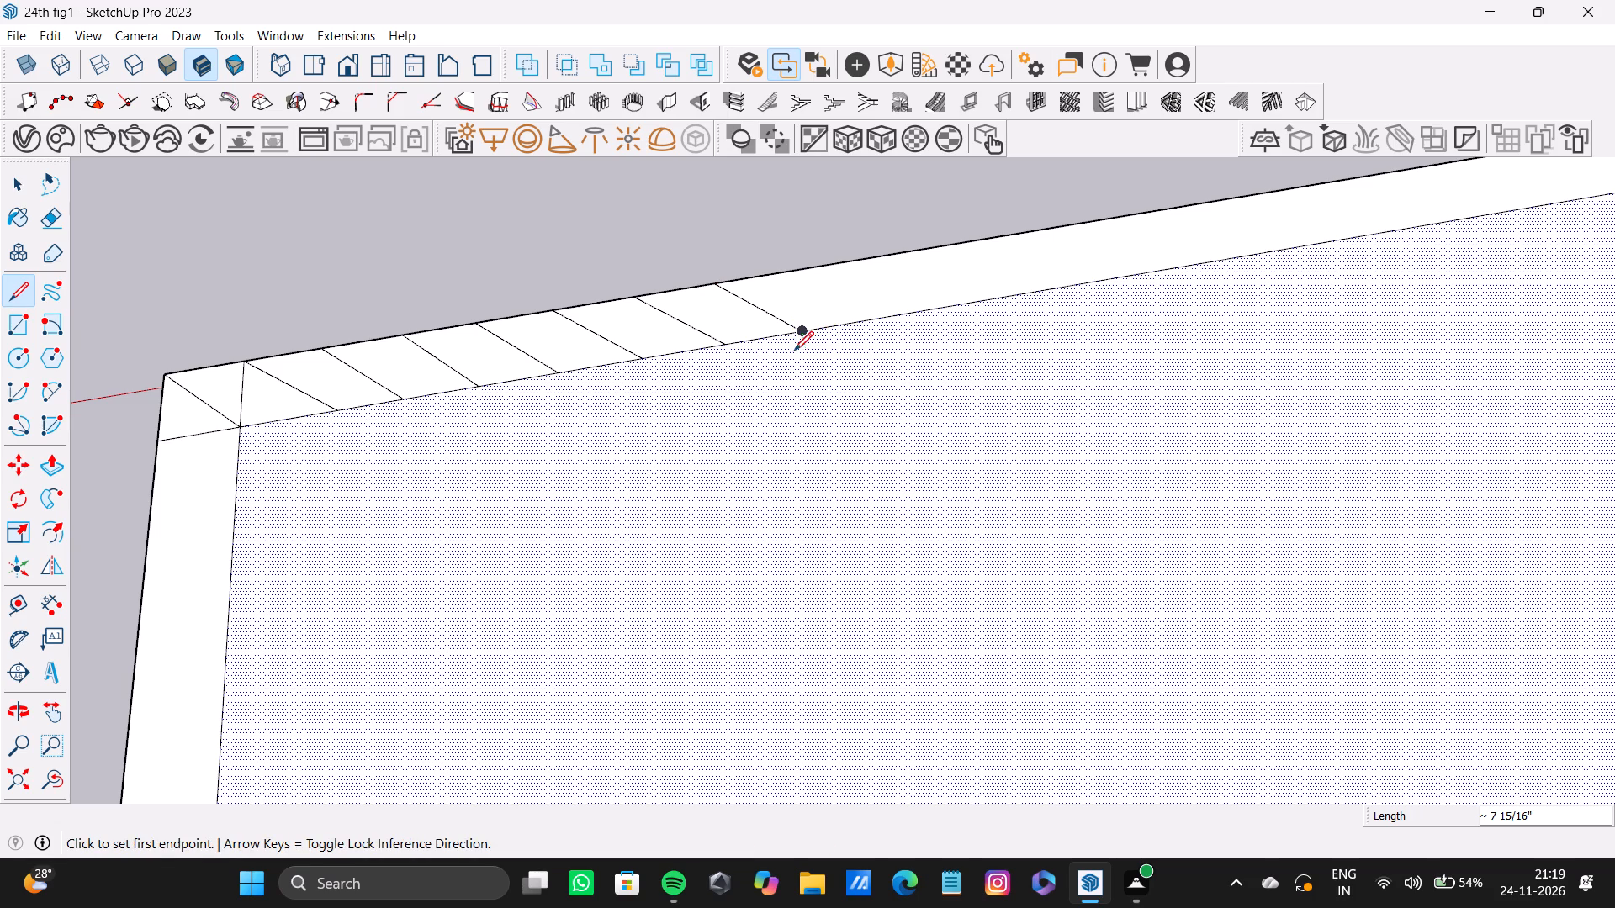
{"action": "left_click", "coordinate": [789, 267]}
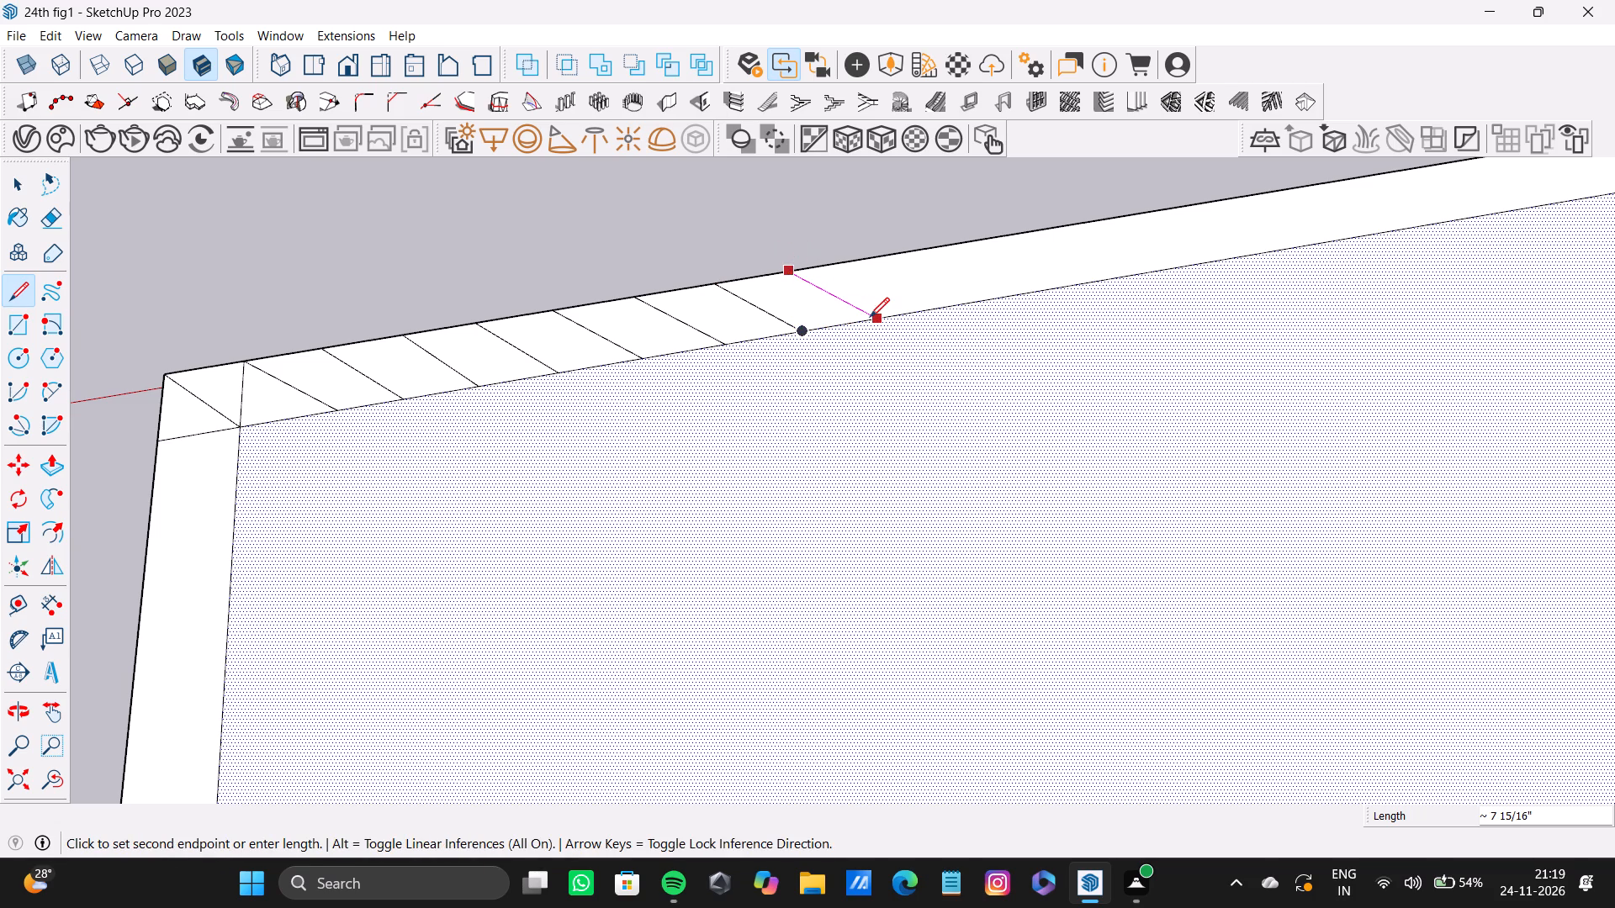
{"action": "left_click", "coordinate": [870, 317]}
{"action": "left_click", "coordinate": [865, 253]}
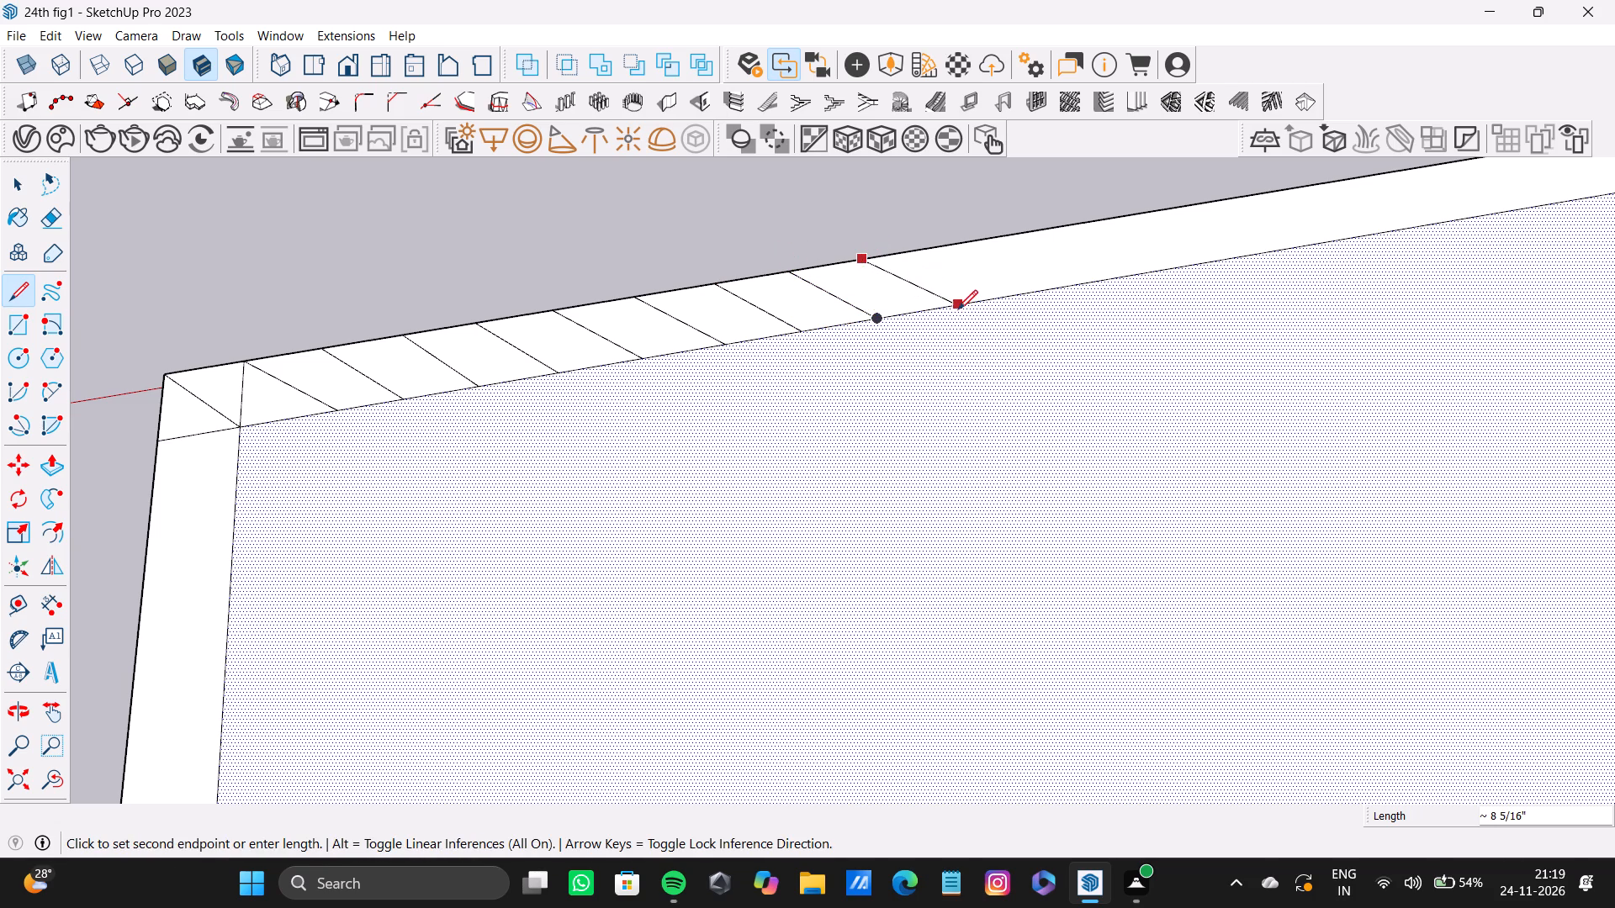
{"action": "left_click", "coordinate": [958, 309]}
{"action": "left_click", "coordinate": [930, 248]}
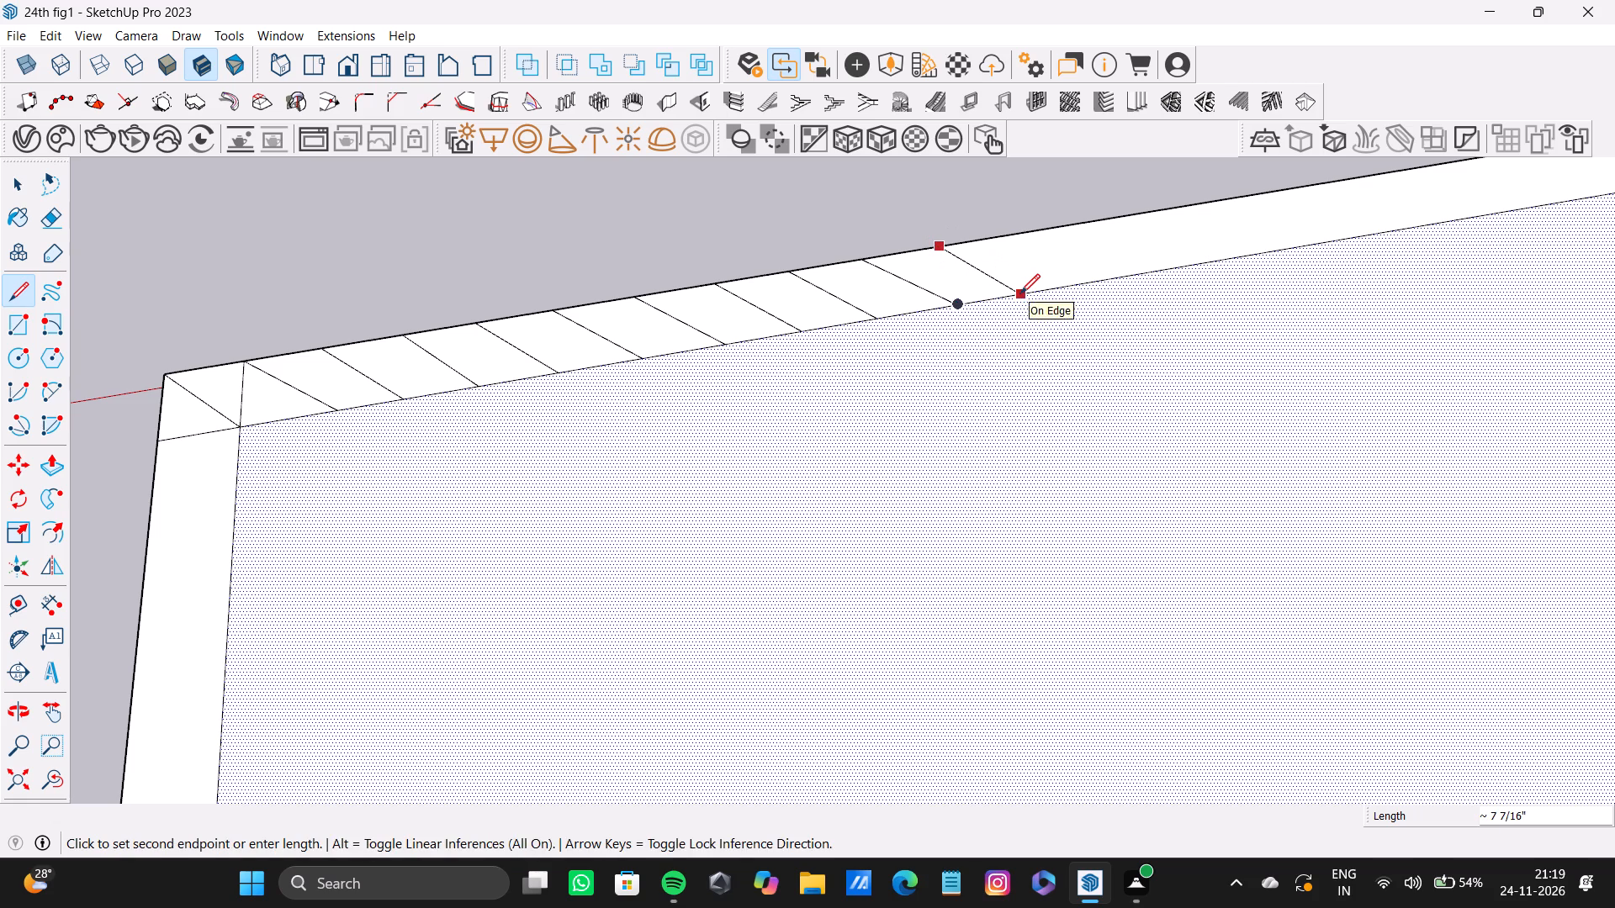
{"action": "left_click", "coordinate": [1020, 293]}
{"action": "left_click", "coordinate": [1006, 240]}
{"action": "left_click", "coordinate": [1088, 292]}
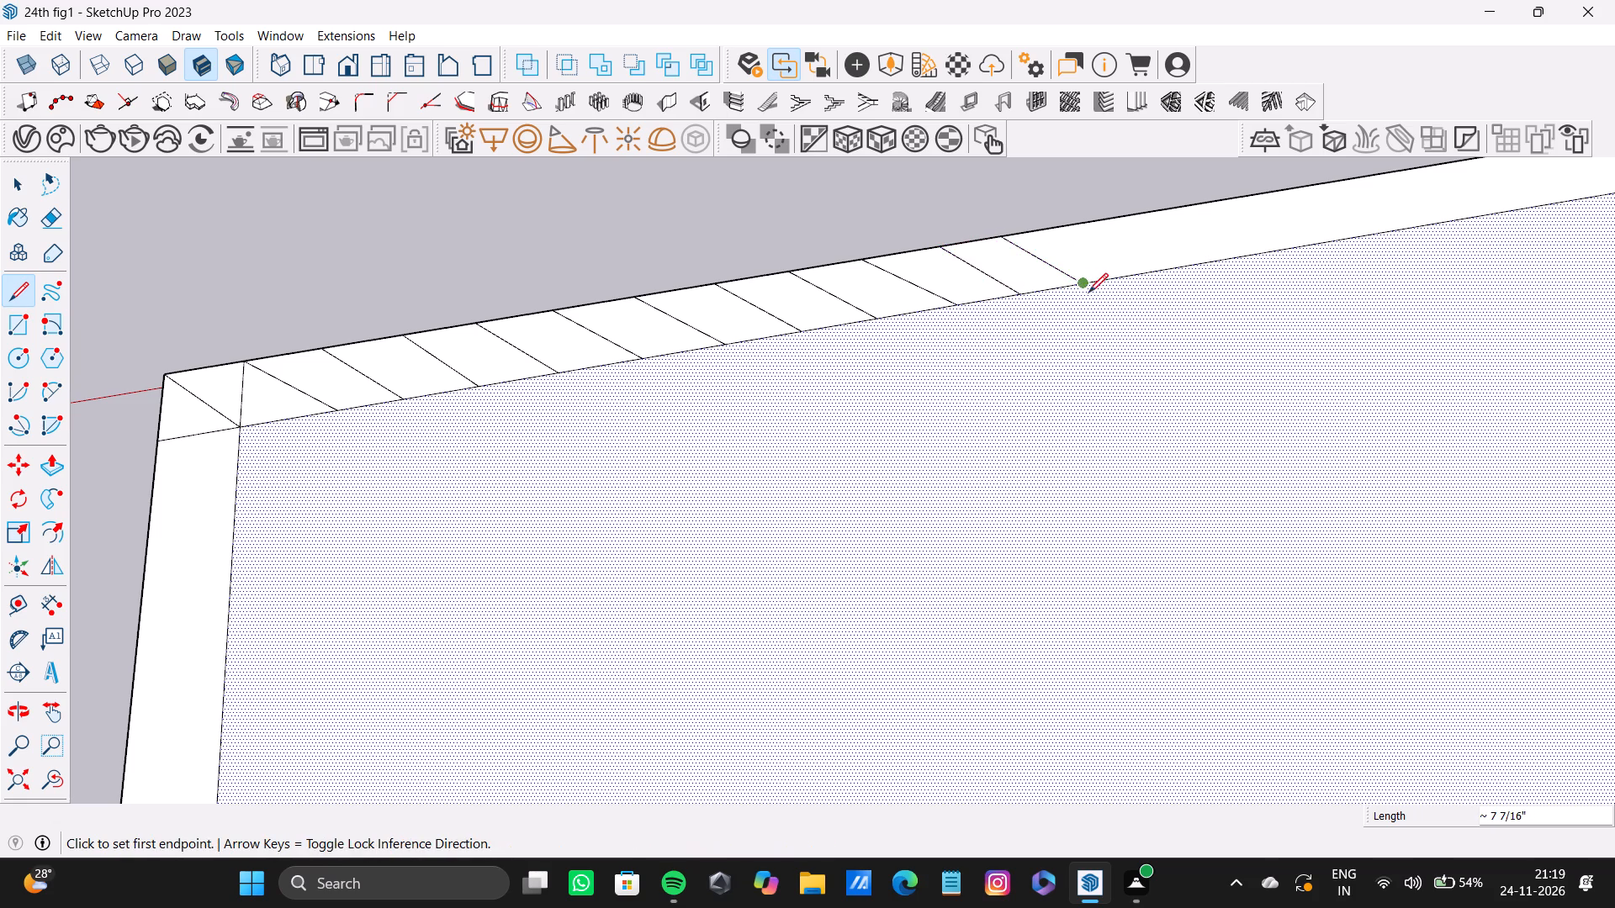
Extend the row towards the far corner with six more parallel diagonals about 7 13/16" long.
{"action": "scroll", "coordinate": [901, 310], "scroll_direction": "down", "scroll_amount": 8}
{"action": "middle_click_drag", "start_coordinate": [1152, 414], "coordinate": [914, 471]}
{"action": "scroll", "coordinate": [1008, 430], "scroll_direction": "up", "scroll_amount": 4}
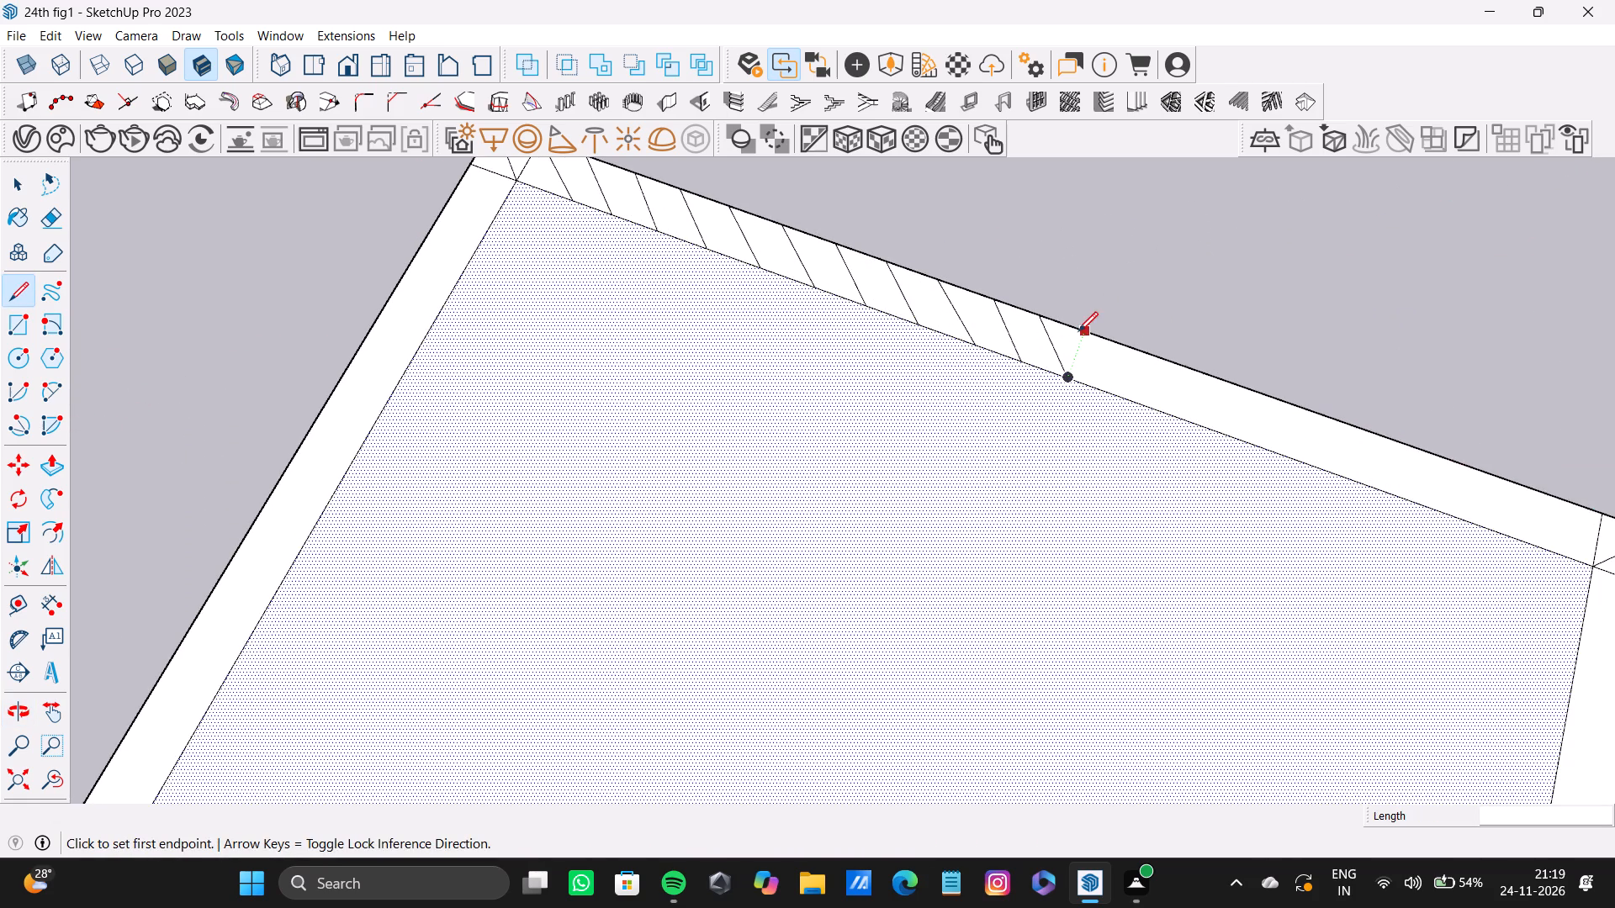
{"action": "left_click", "coordinate": [1088, 336]}
{"action": "left_click", "coordinate": [1130, 384]}
{"action": "left_click", "coordinate": [1140, 350]}
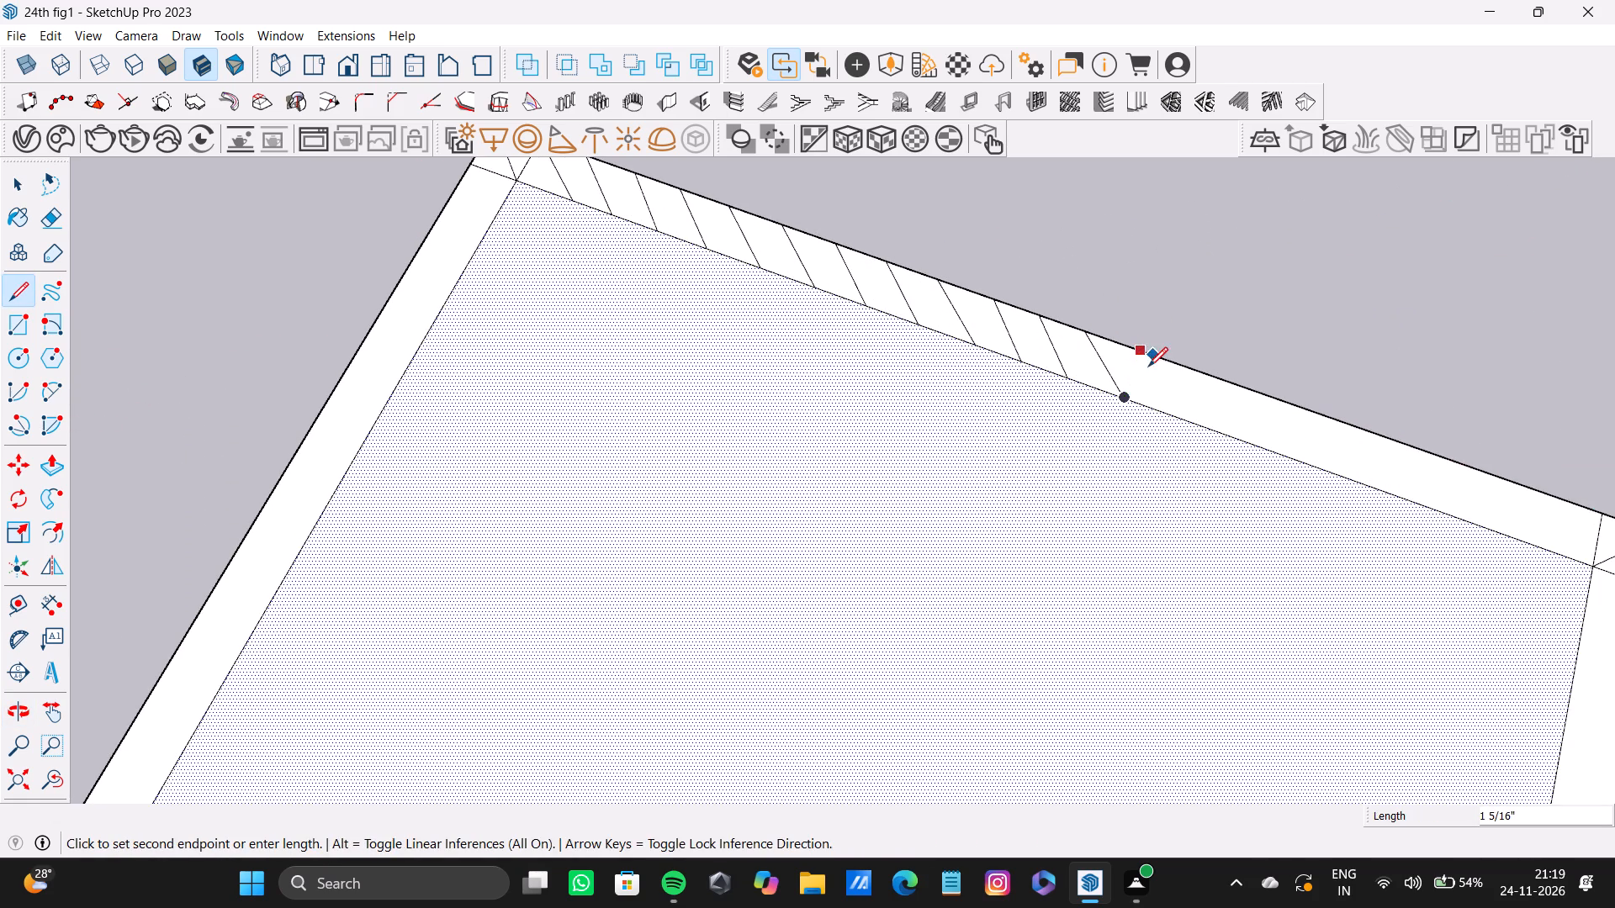
{"action": "left_click", "coordinate": [1173, 412]}
{"action": "left_click_drag", "start_coordinate": [1193, 363], "coordinate": [1201, 370]}
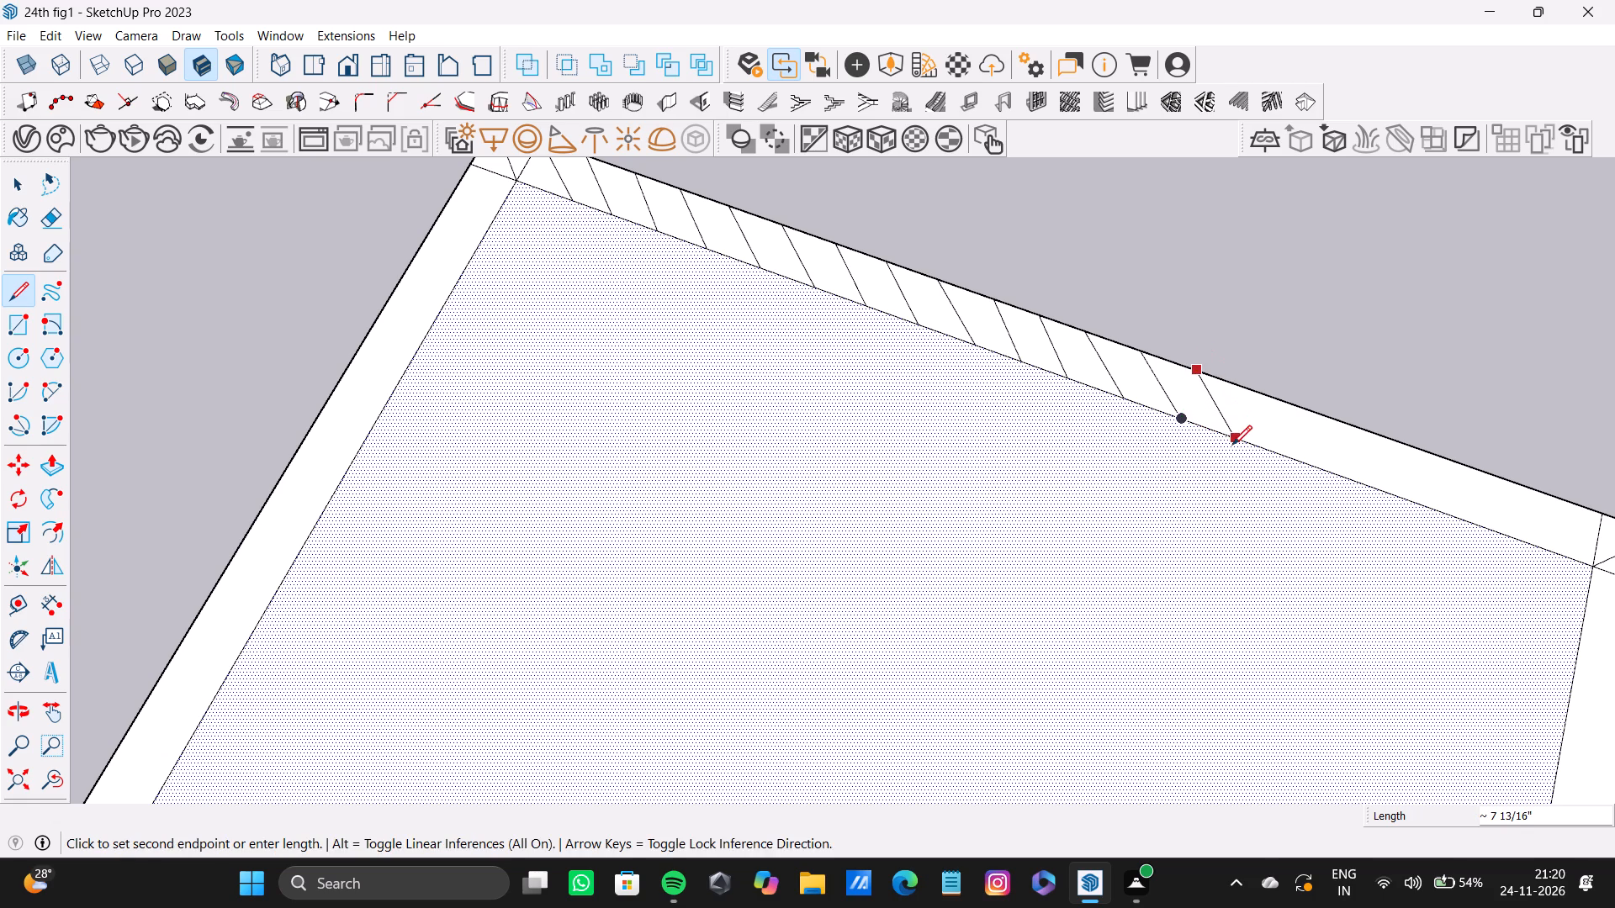
{"action": "left_click", "coordinate": [1232, 445]}
{"action": "left_click", "coordinate": [1255, 385]}
{"action": "left_click", "coordinate": [1289, 462]}
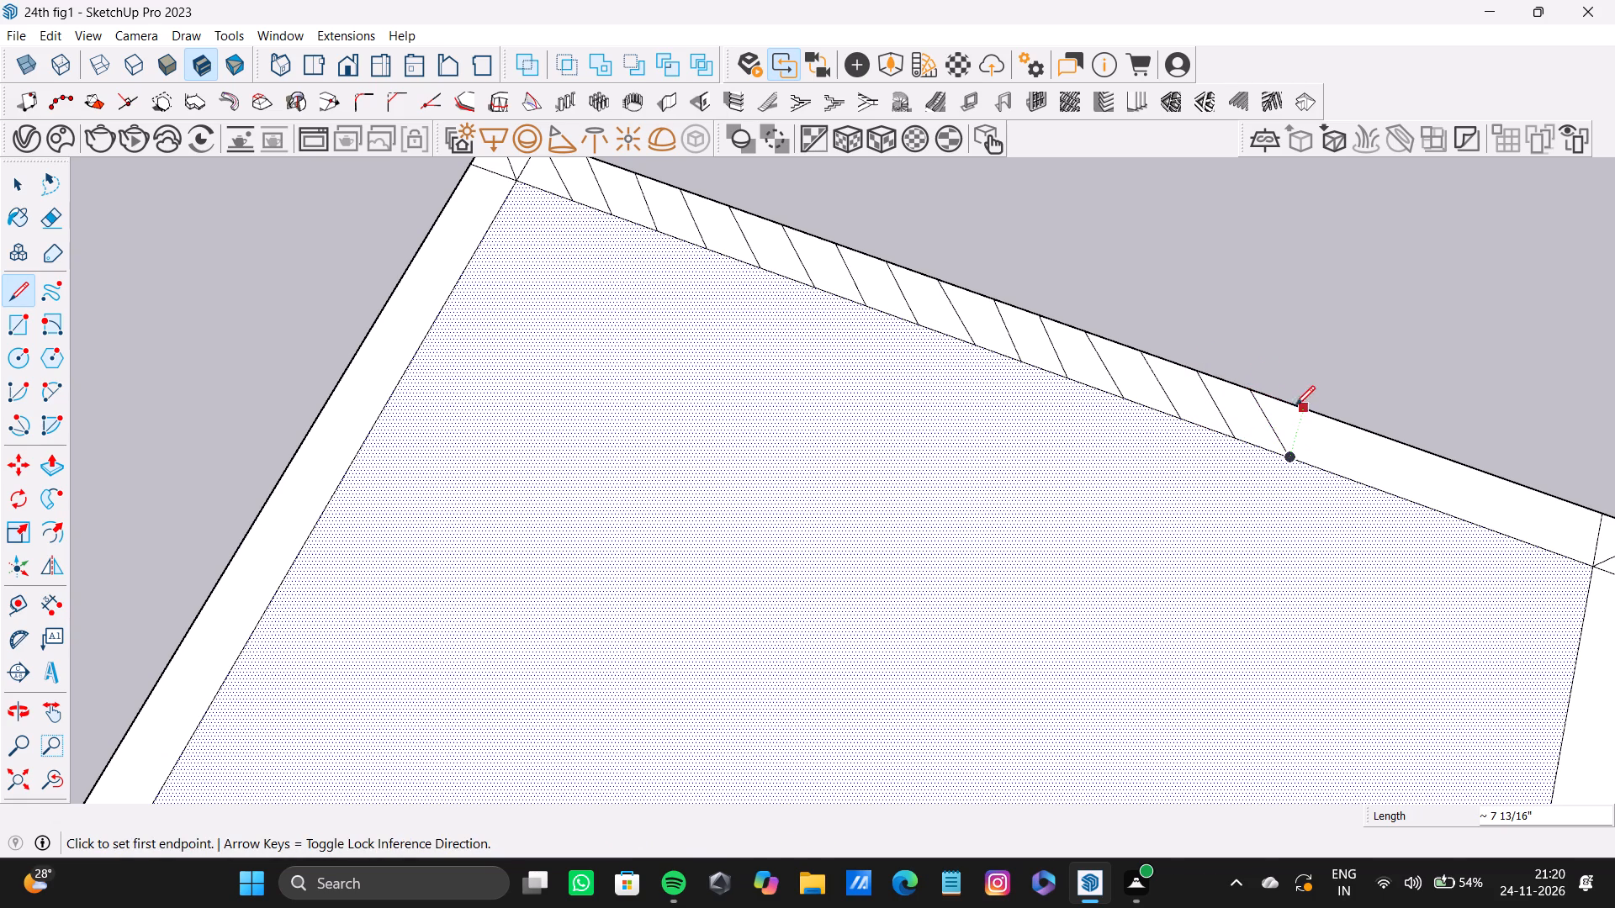
{"action": "left_click", "coordinate": [1300, 400]}
{"action": "left_click", "coordinate": [1353, 466]}
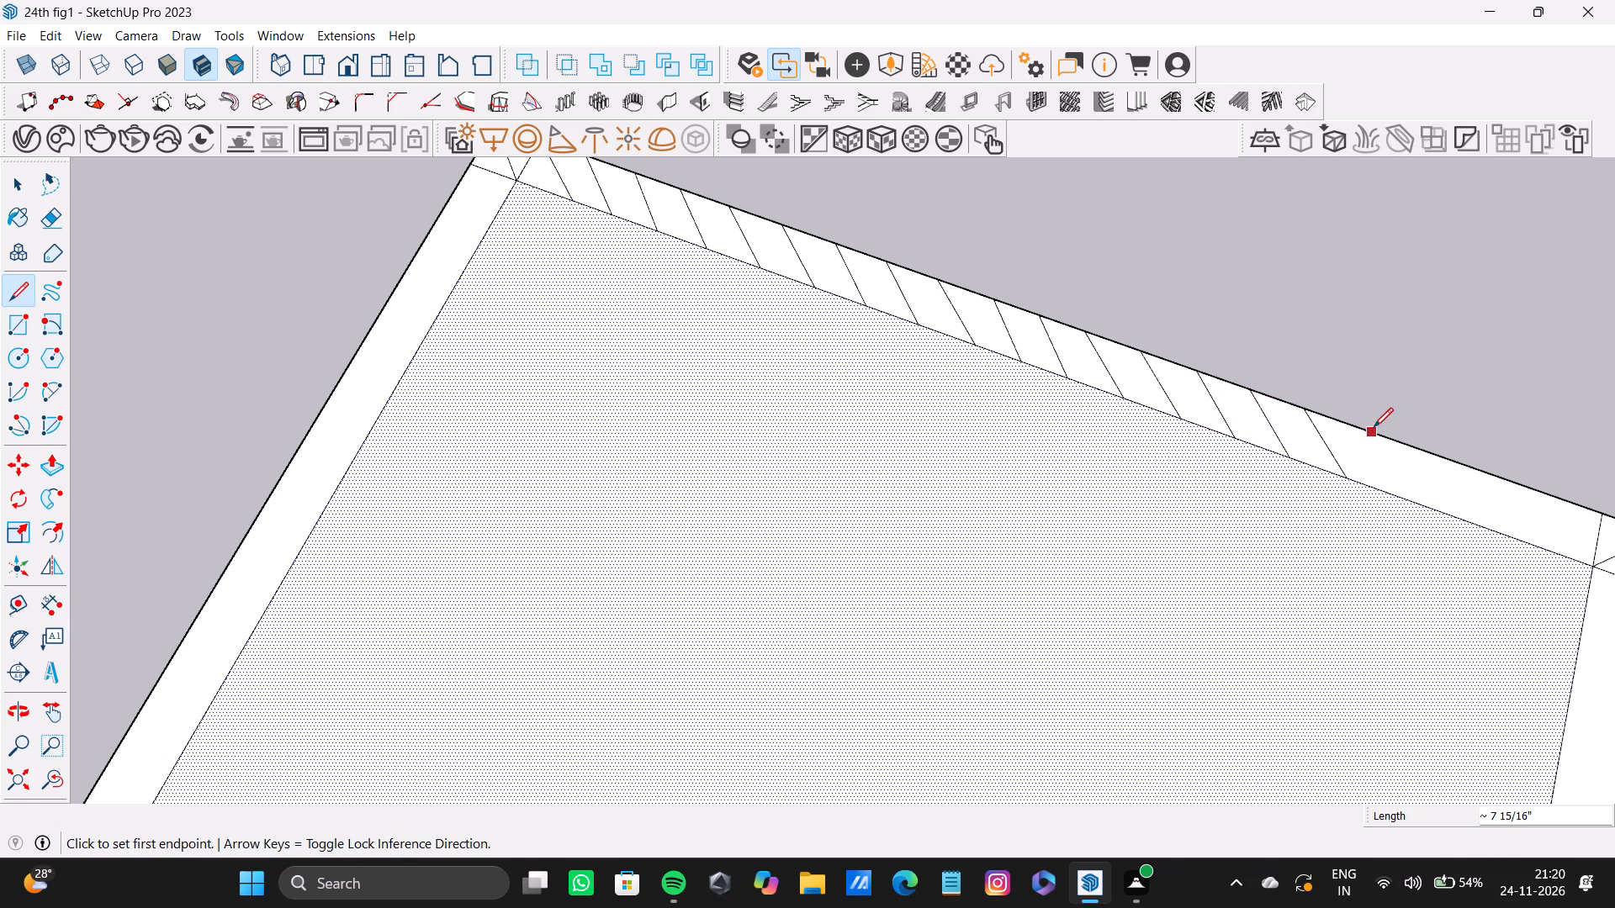
{"action": "left_click", "coordinate": [1374, 427]}
{"action": "left_click", "coordinate": [1414, 500]}
Close the row with two longer diagonals about 10 3/16" long, ending the last one at the far inner corner.
{"action": "scroll", "coordinate": [980, 373], "scroll_direction": "down", "scroll_amount": 9}
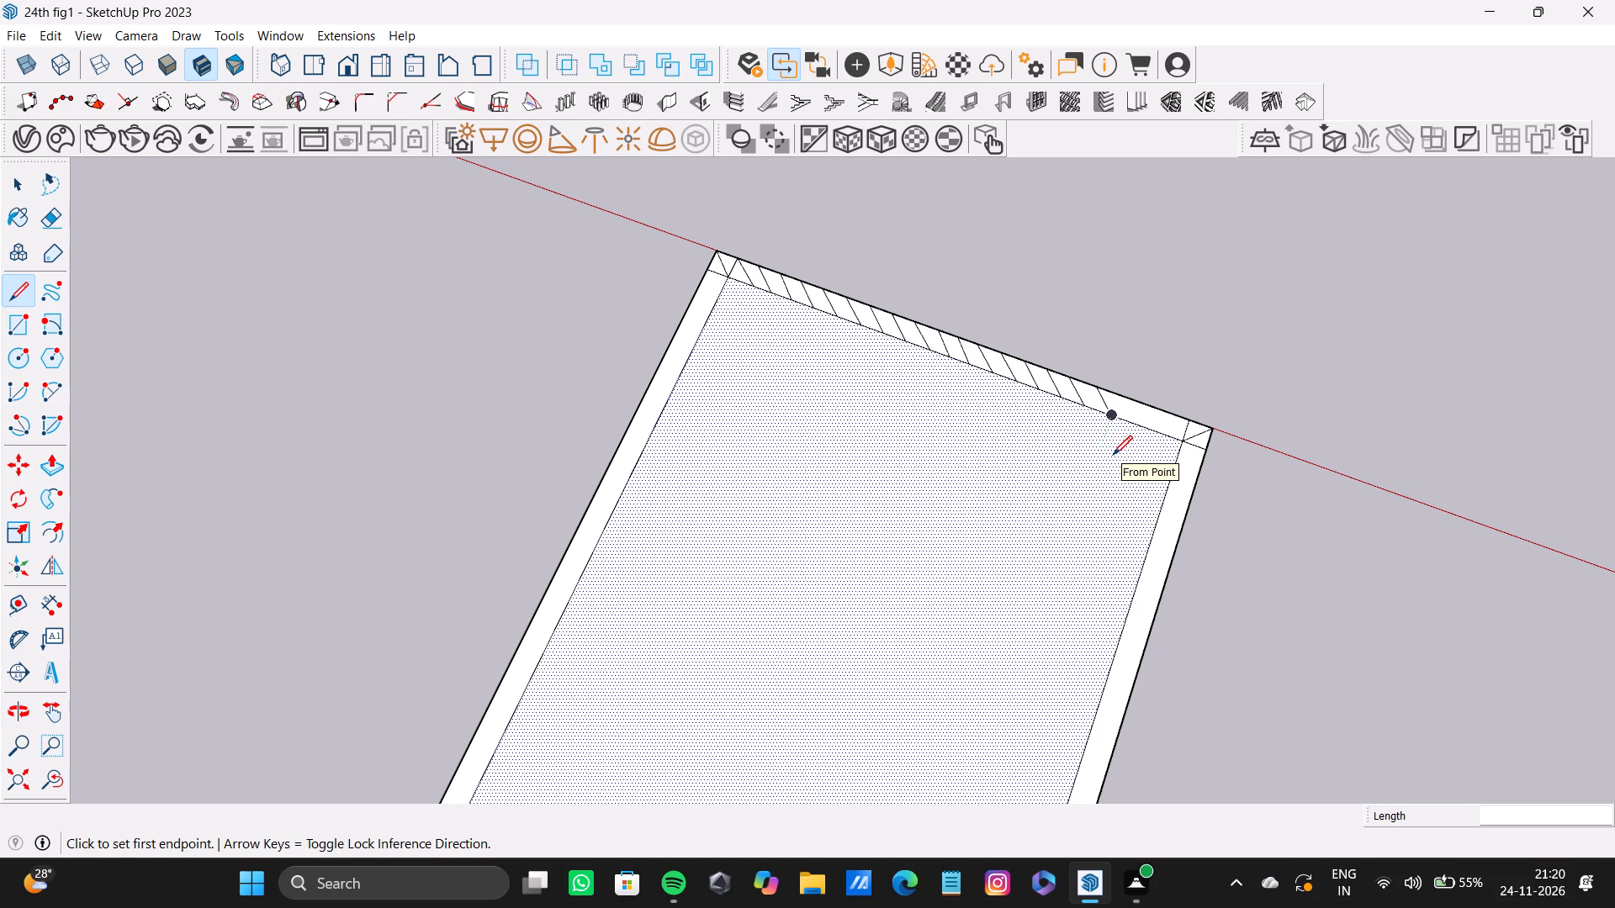
{"action": "scroll", "coordinate": [1143, 441], "scroll_direction": "up", "scroll_amount": 4}
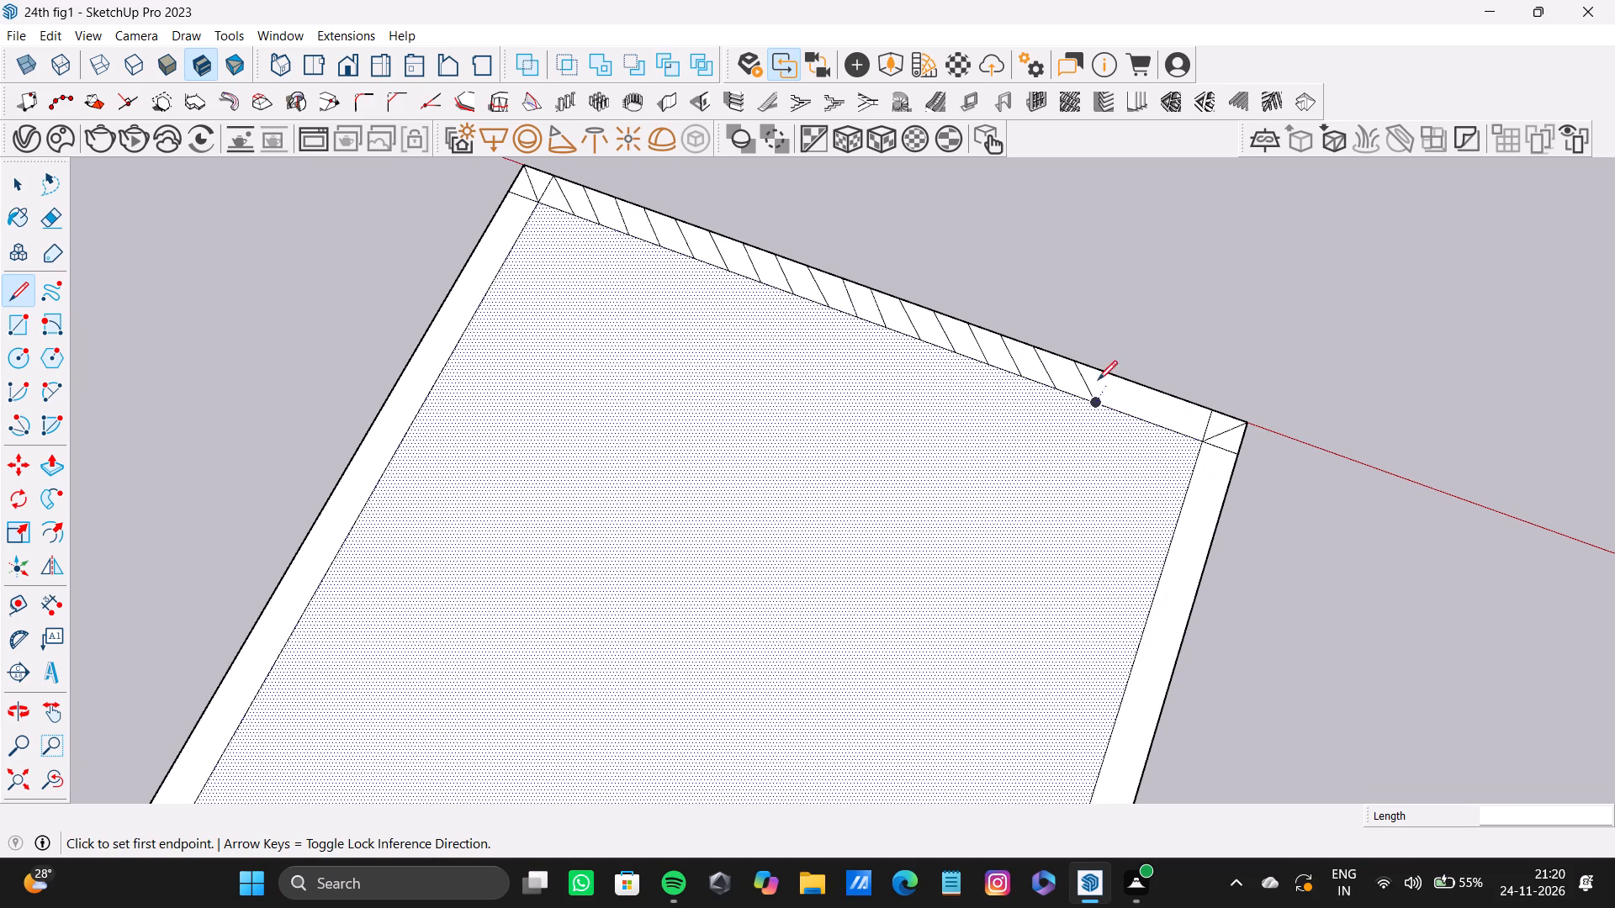
{"action": "left_click", "coordinate": [1115, 381]}
{"action": "left_click", "coordinate": [1140, 425]}
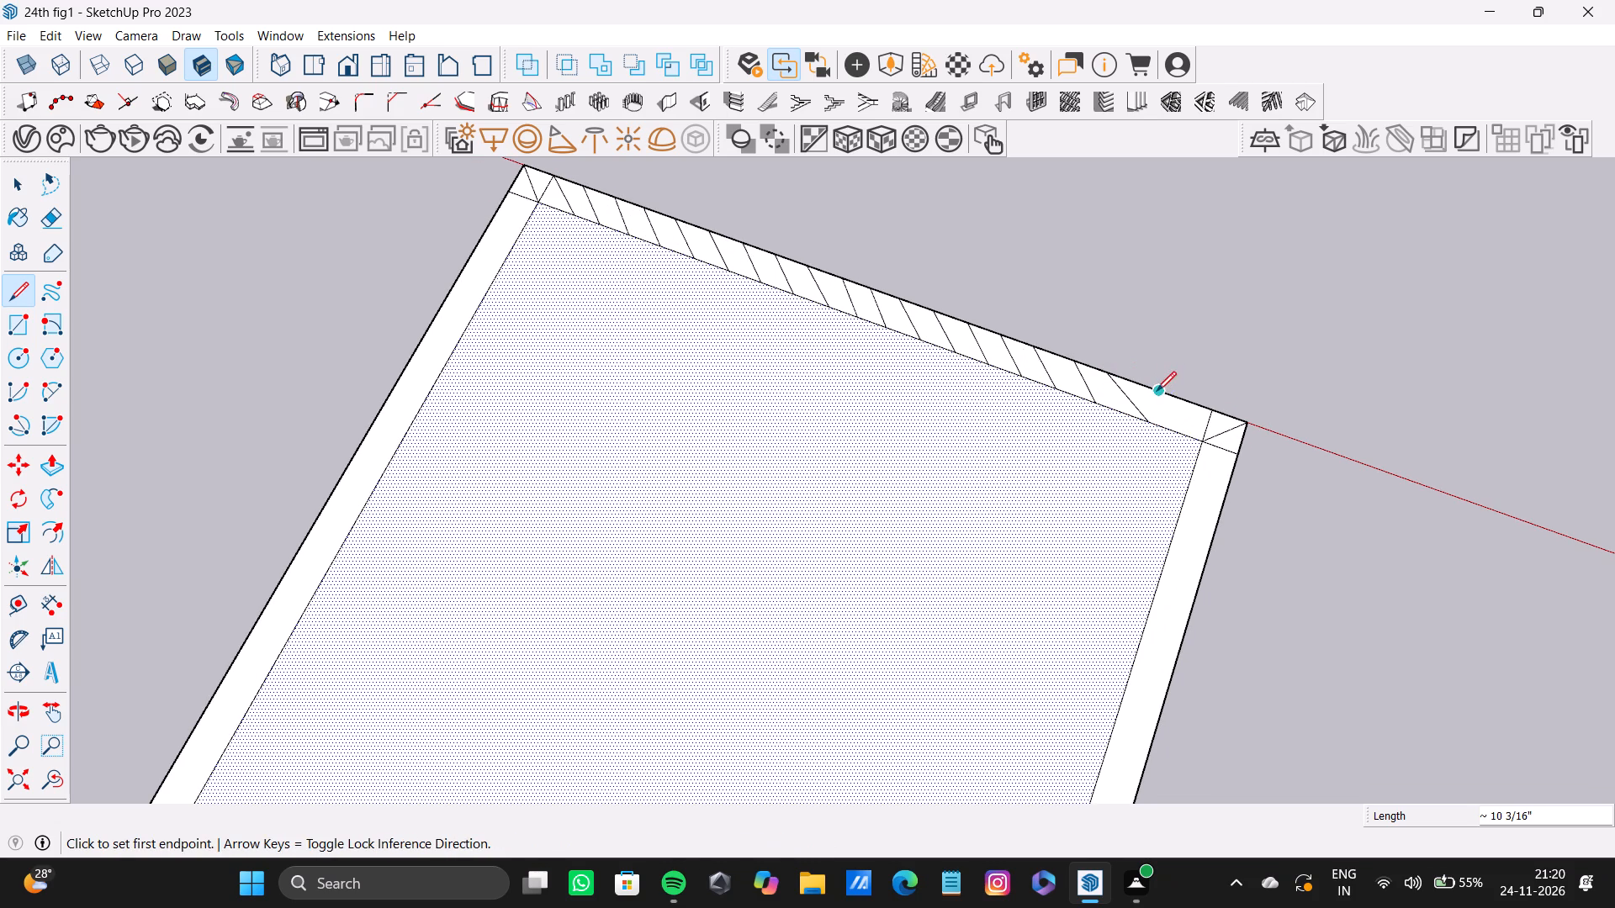
{"action": "left_click", "coordinate": [1157, 392]}
{"action": "left_click", "coordinate": [1209, 451]}
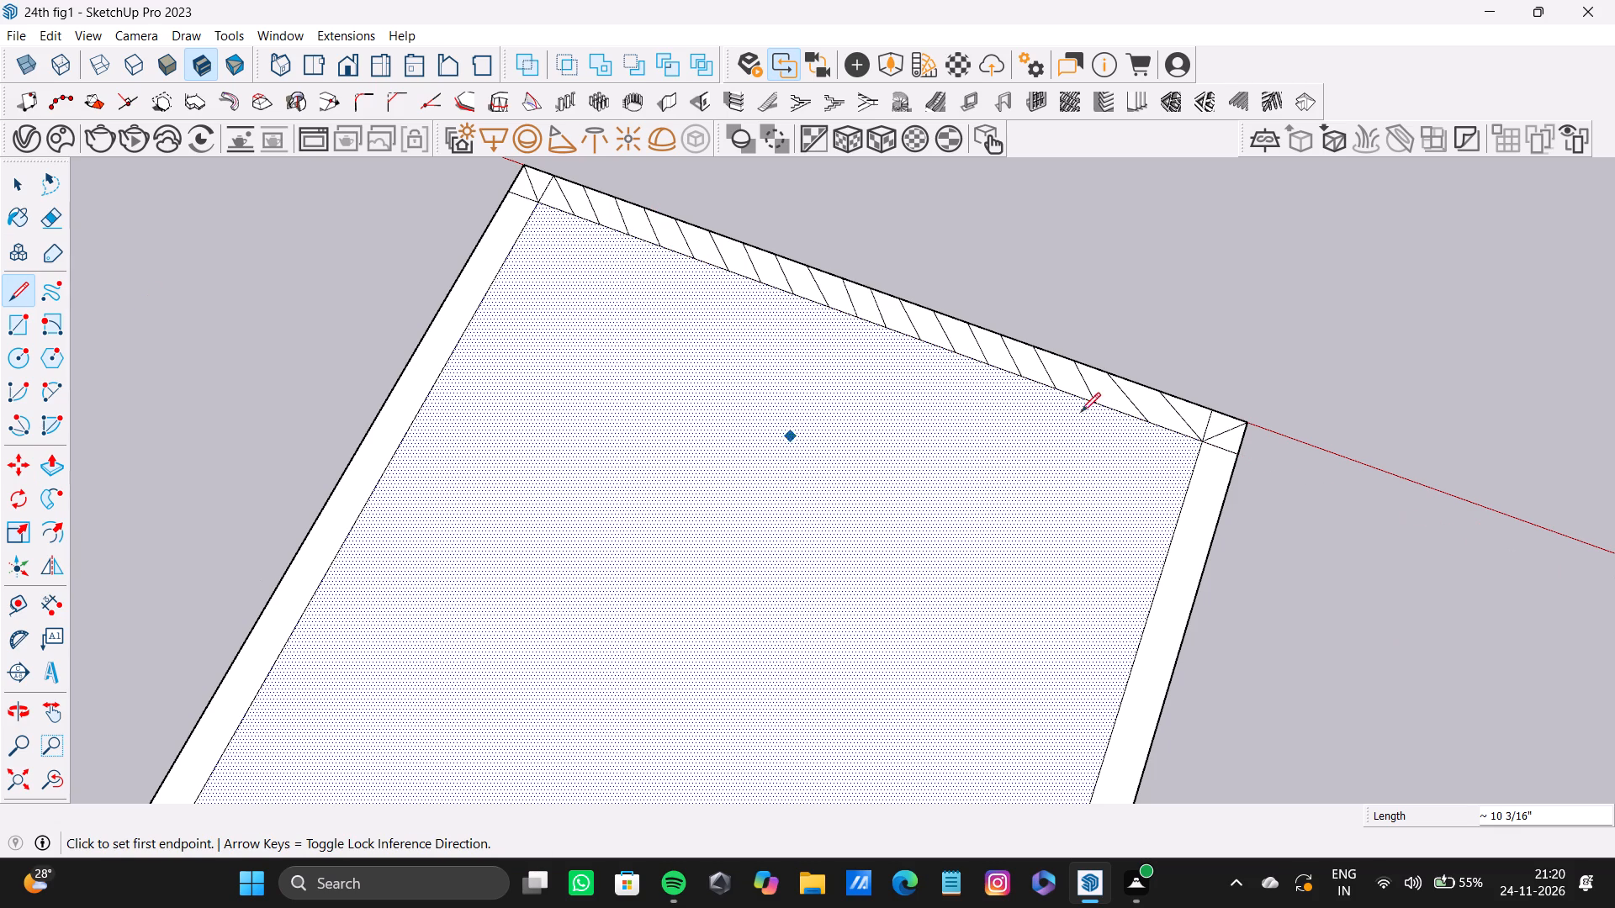
Draw a diagonal about 6 5/8" long from the first inner corner to the outer edge of the adjoining side band.
{"action": "scroll", "coordinate": [527, 202], "scroll_direction": "up", "scroll_amount": 4}
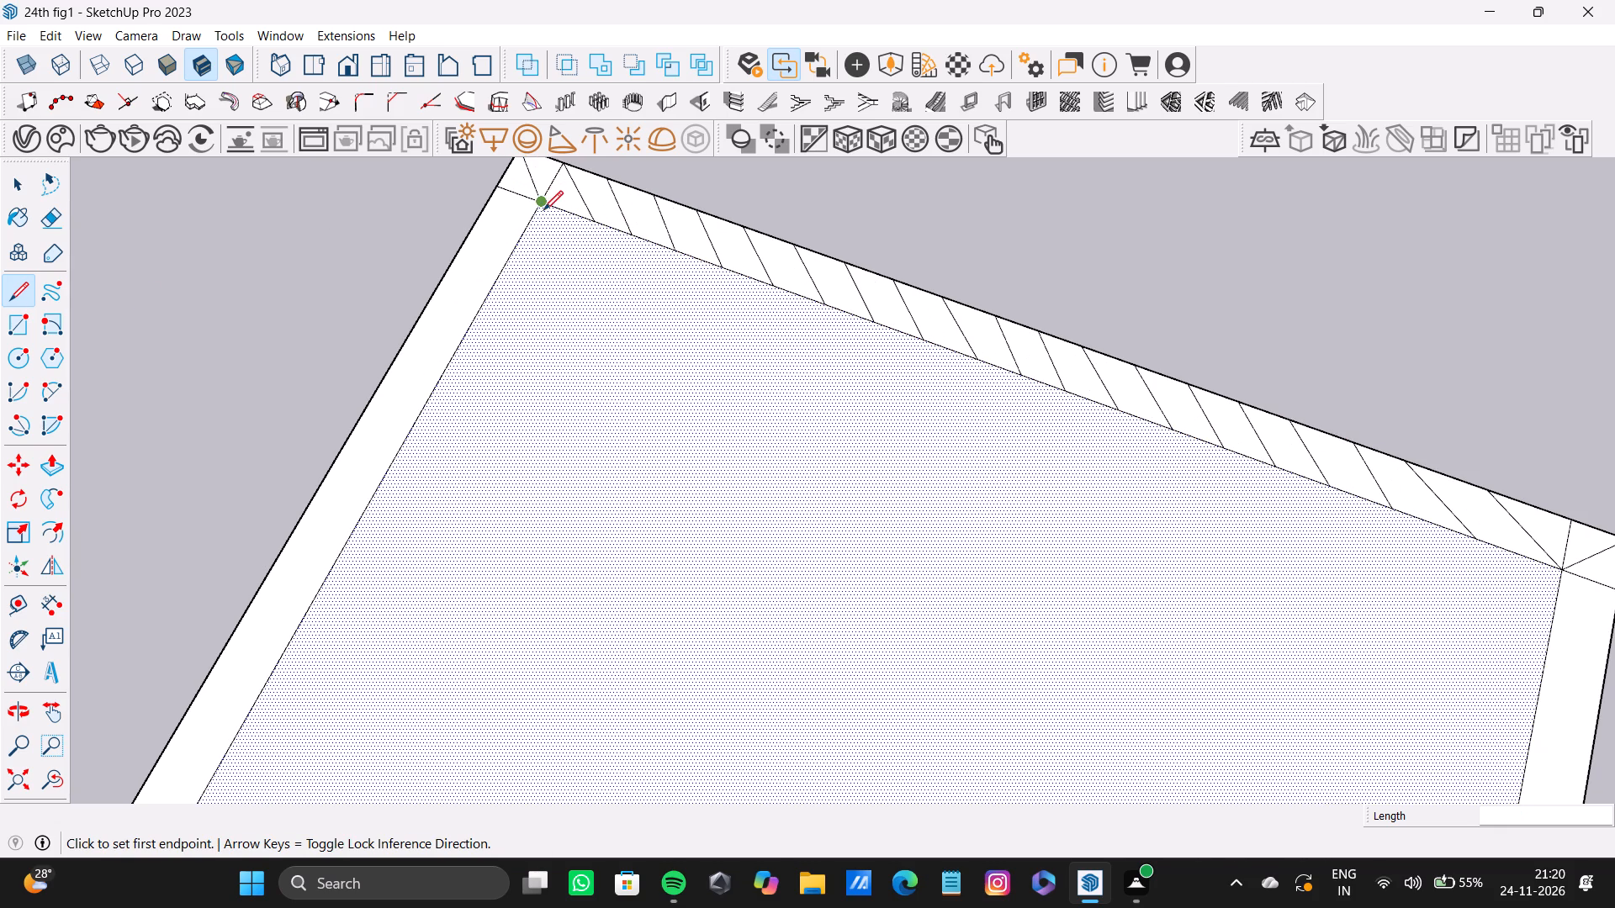
{"action": "left_click_drag", "start_coordinate": [534, 206], "coordinate": [526, 206]}
{"action": "left_click", "coordinate": [483, 213]}
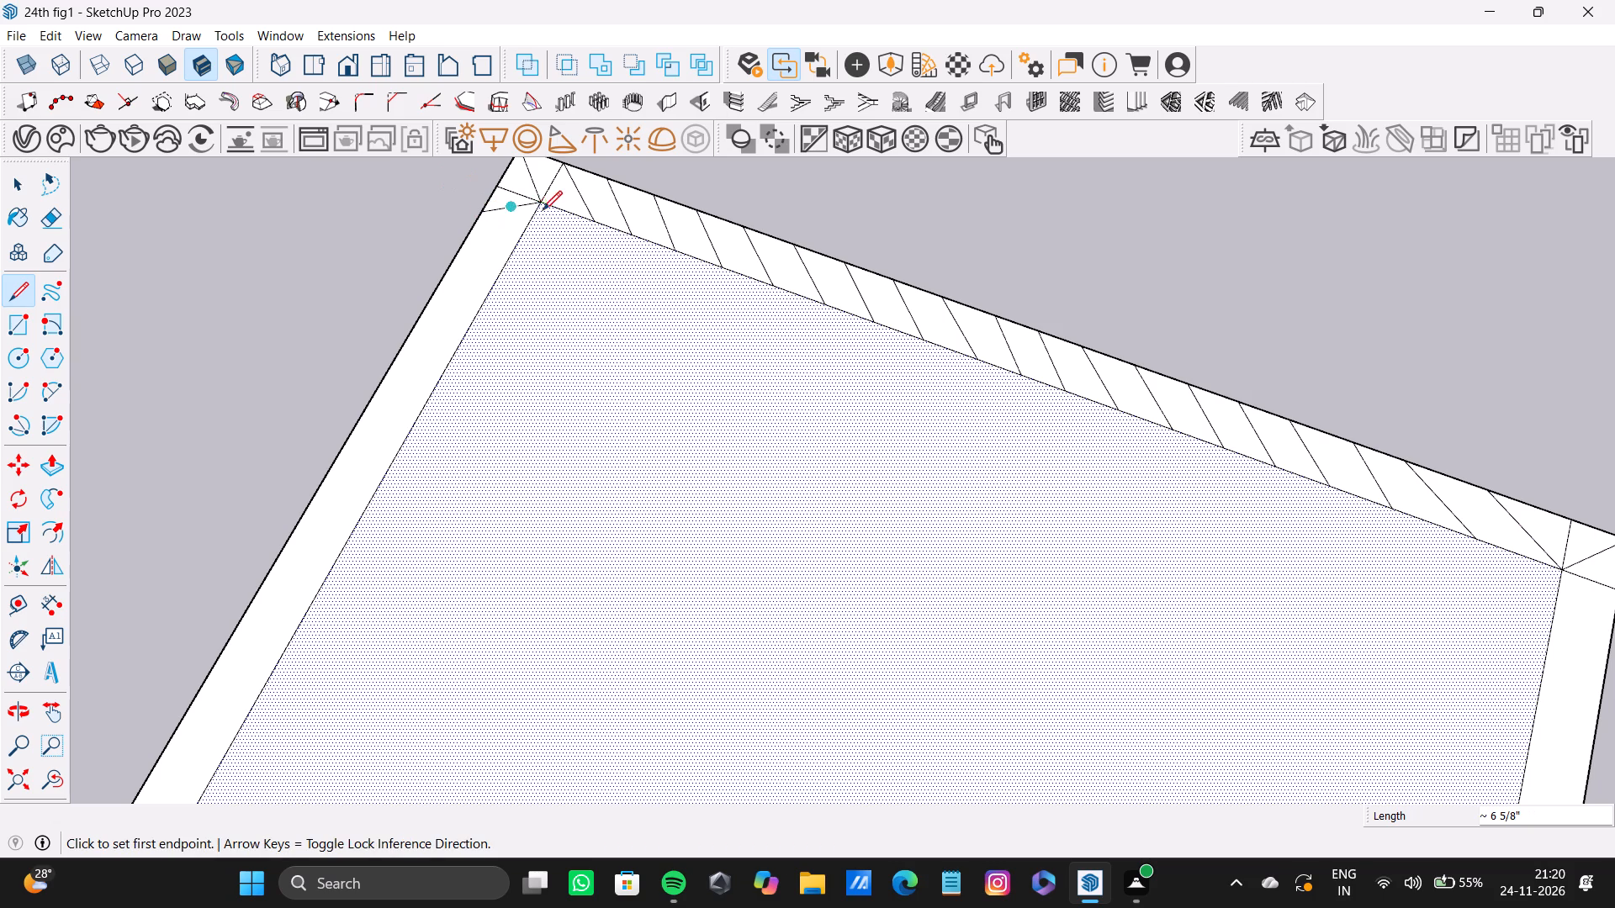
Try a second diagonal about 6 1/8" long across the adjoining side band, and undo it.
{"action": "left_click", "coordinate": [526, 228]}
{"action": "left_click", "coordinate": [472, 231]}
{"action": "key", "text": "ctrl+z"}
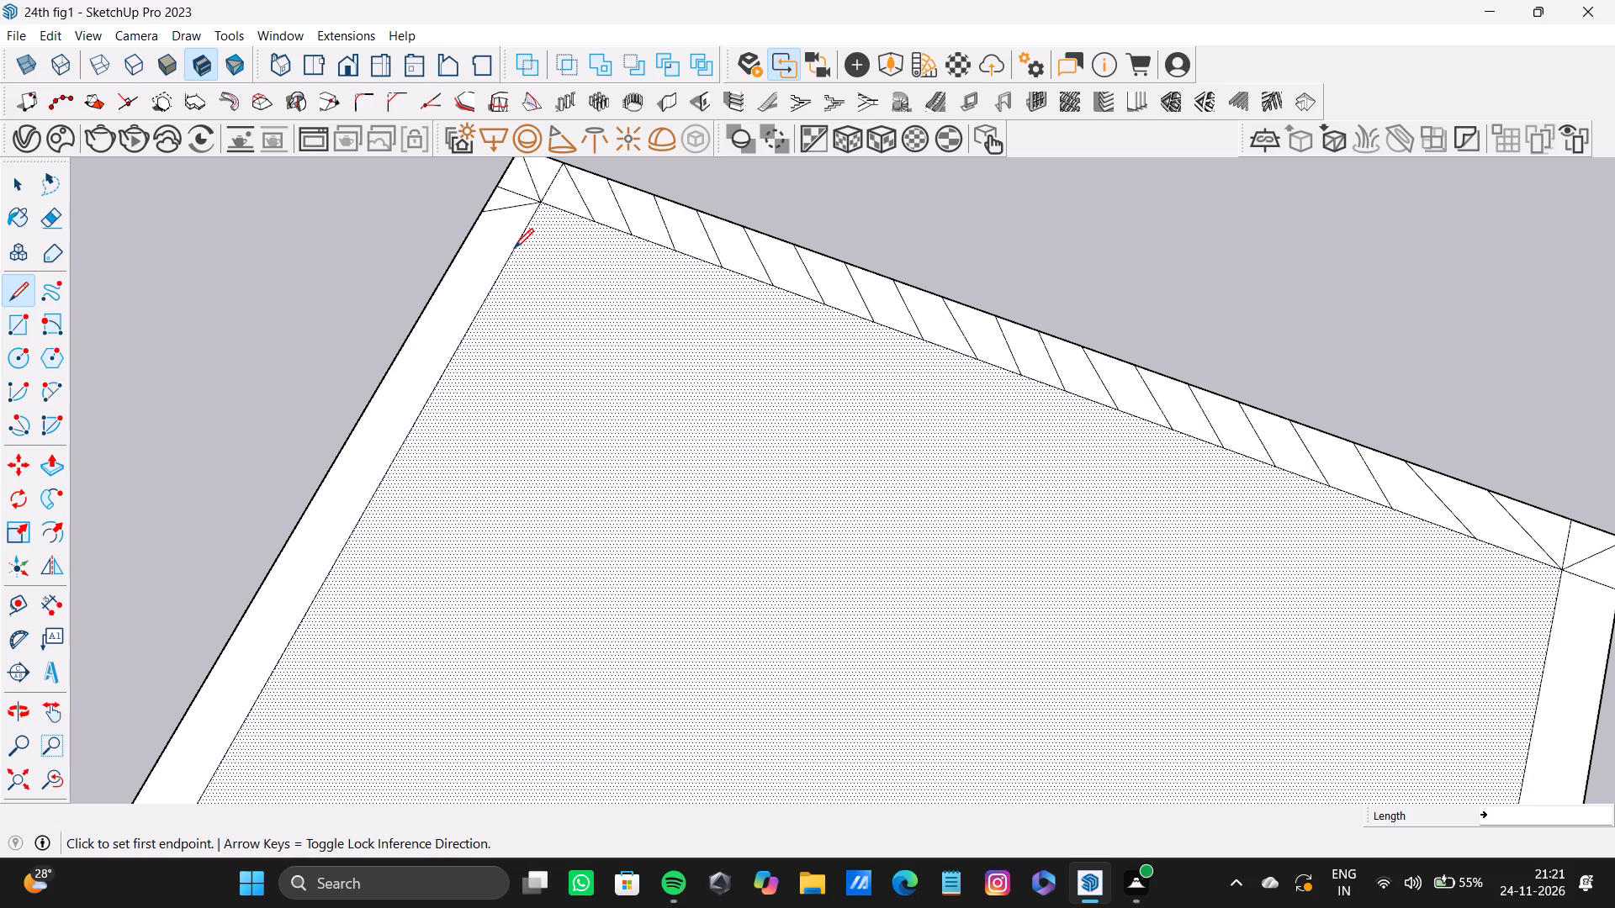
Draw three parallel diagonals, about 6 9/16" to 6 13/16" long, across the adjoining side band below its first diagonal.
{"action": "scroll", "coordinate": [516, 249], "scroll_direction": "up", "scroll_amount": 1}
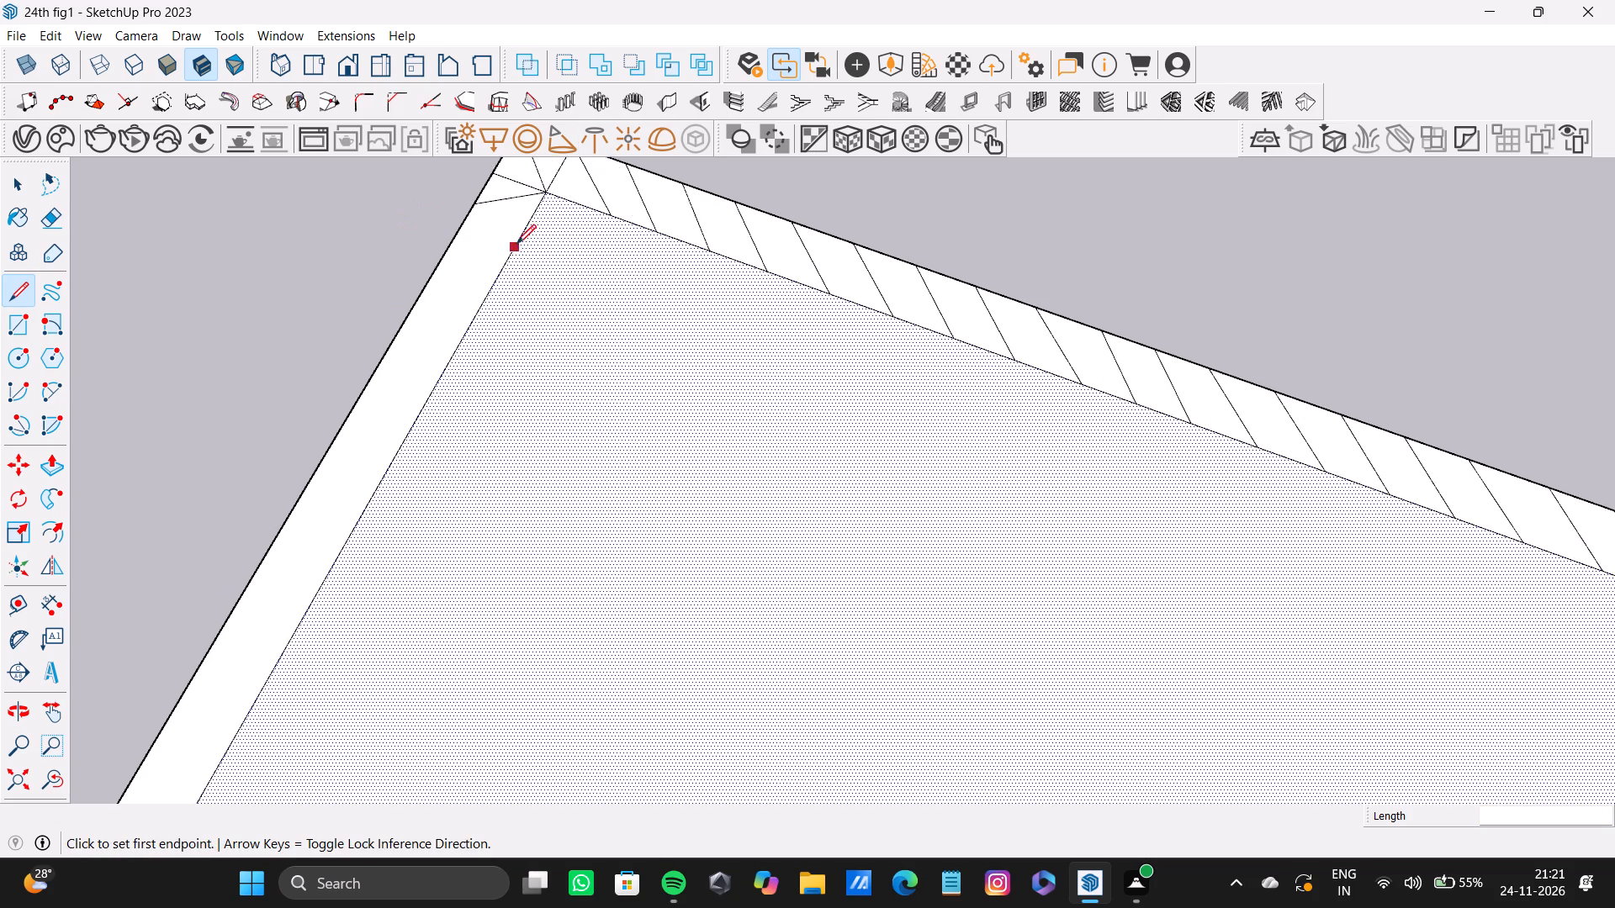
{"action": "scroll", "coordinate": [516, 244], "scroll_direction": "up", "scroll_amount": 3}
{"action": "left_click", "coordinate": [535, 221]}
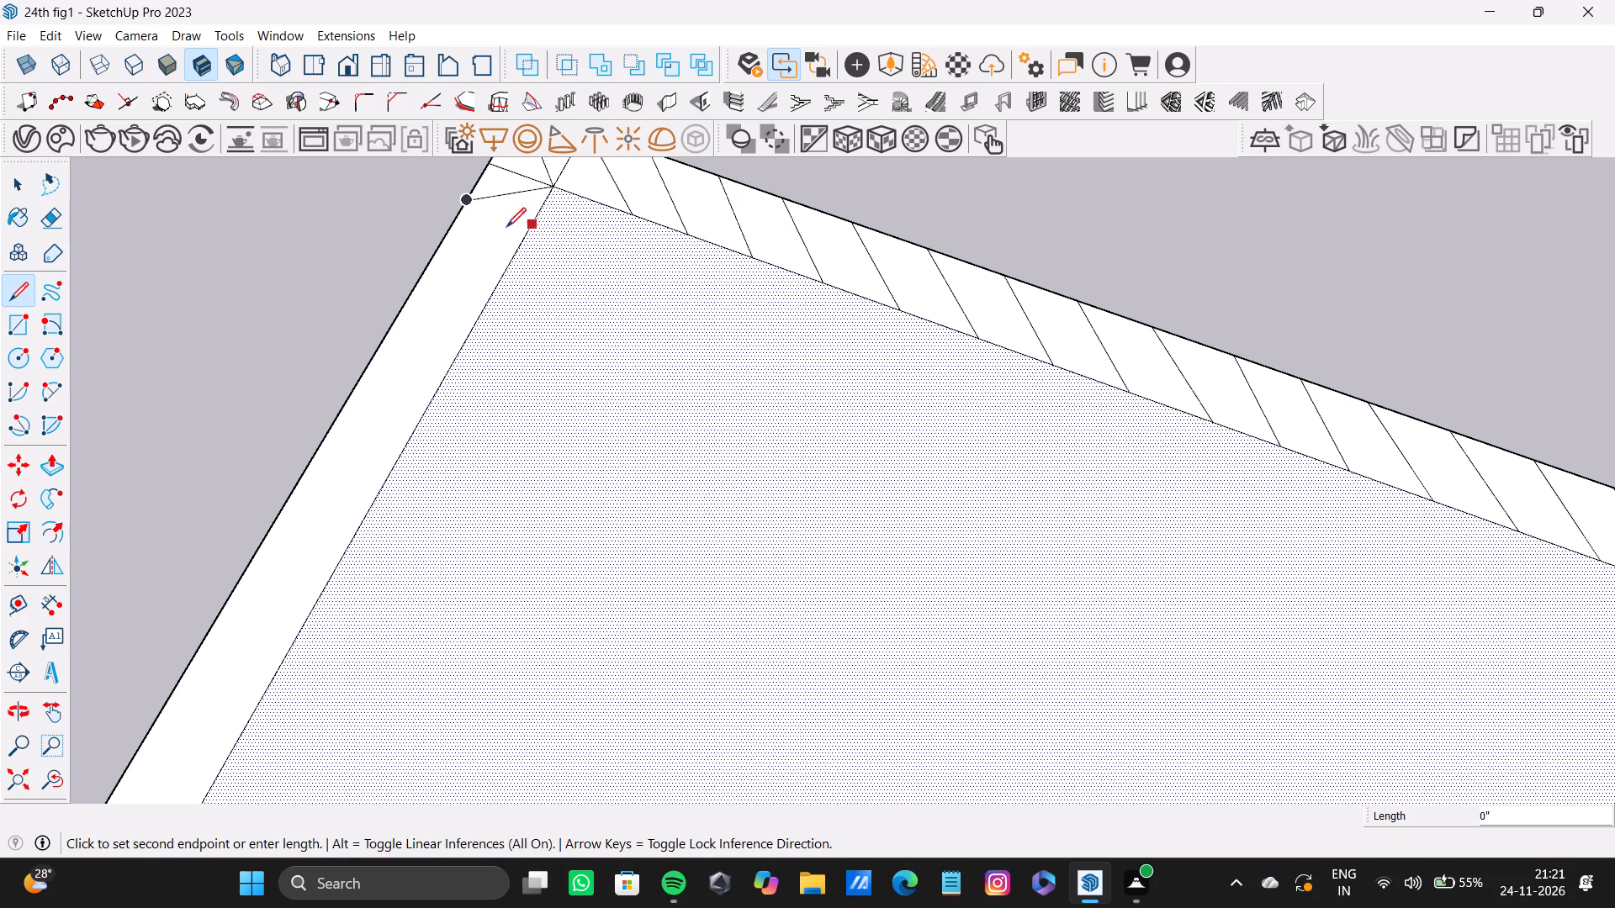
{"action": "left_click", "coordinate": [445, 239]}
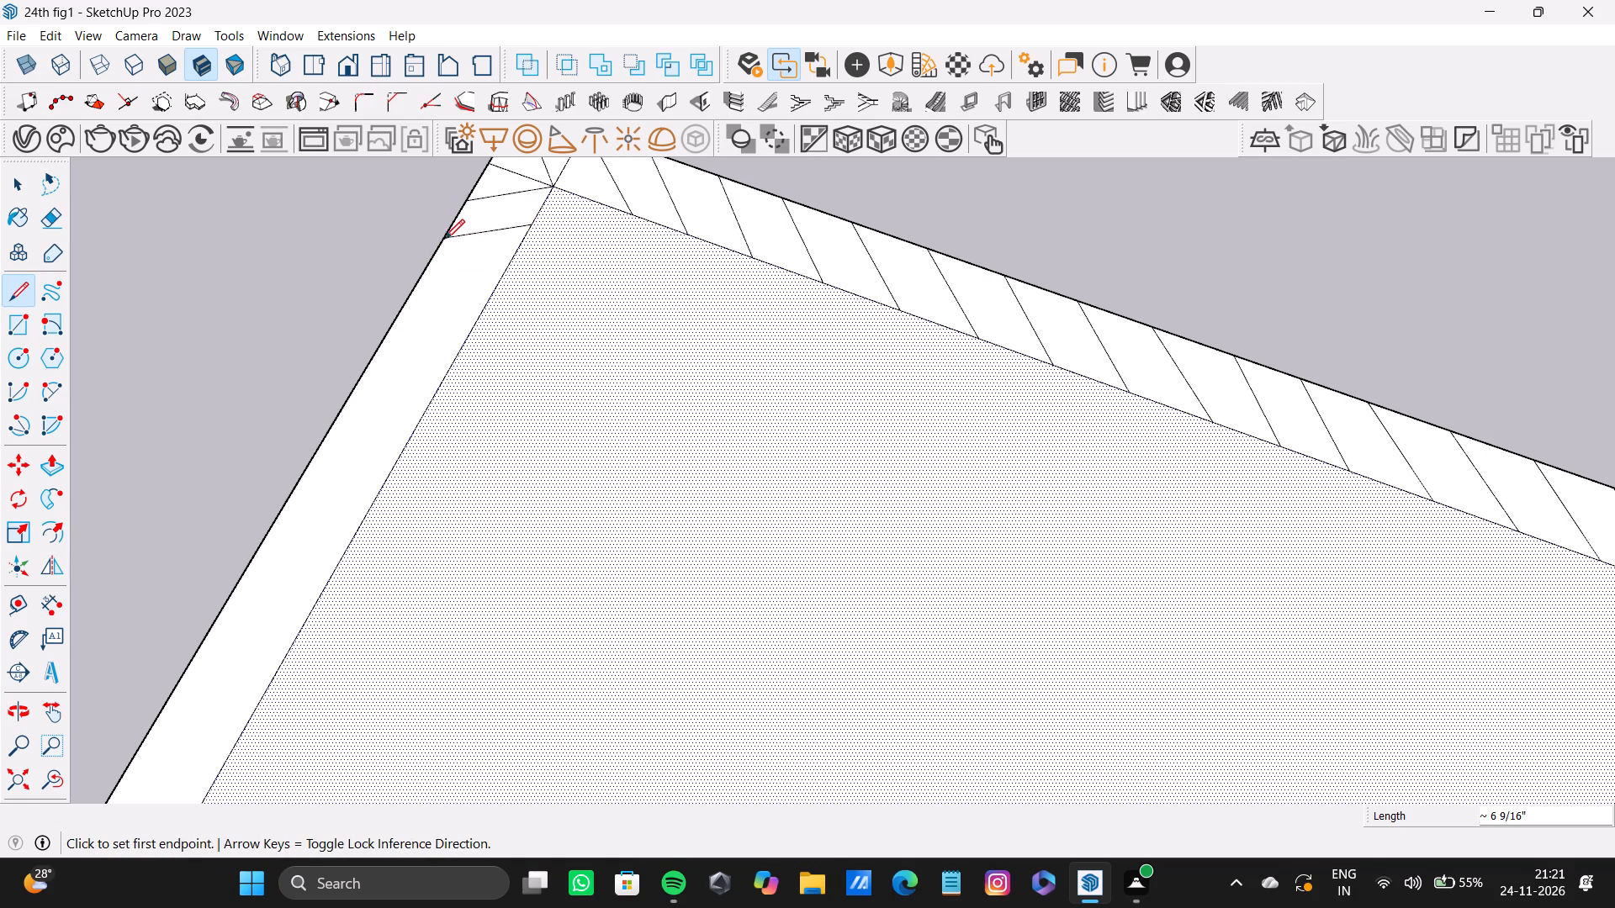
{"action": "left_click", "coordinate": [513, 264]}
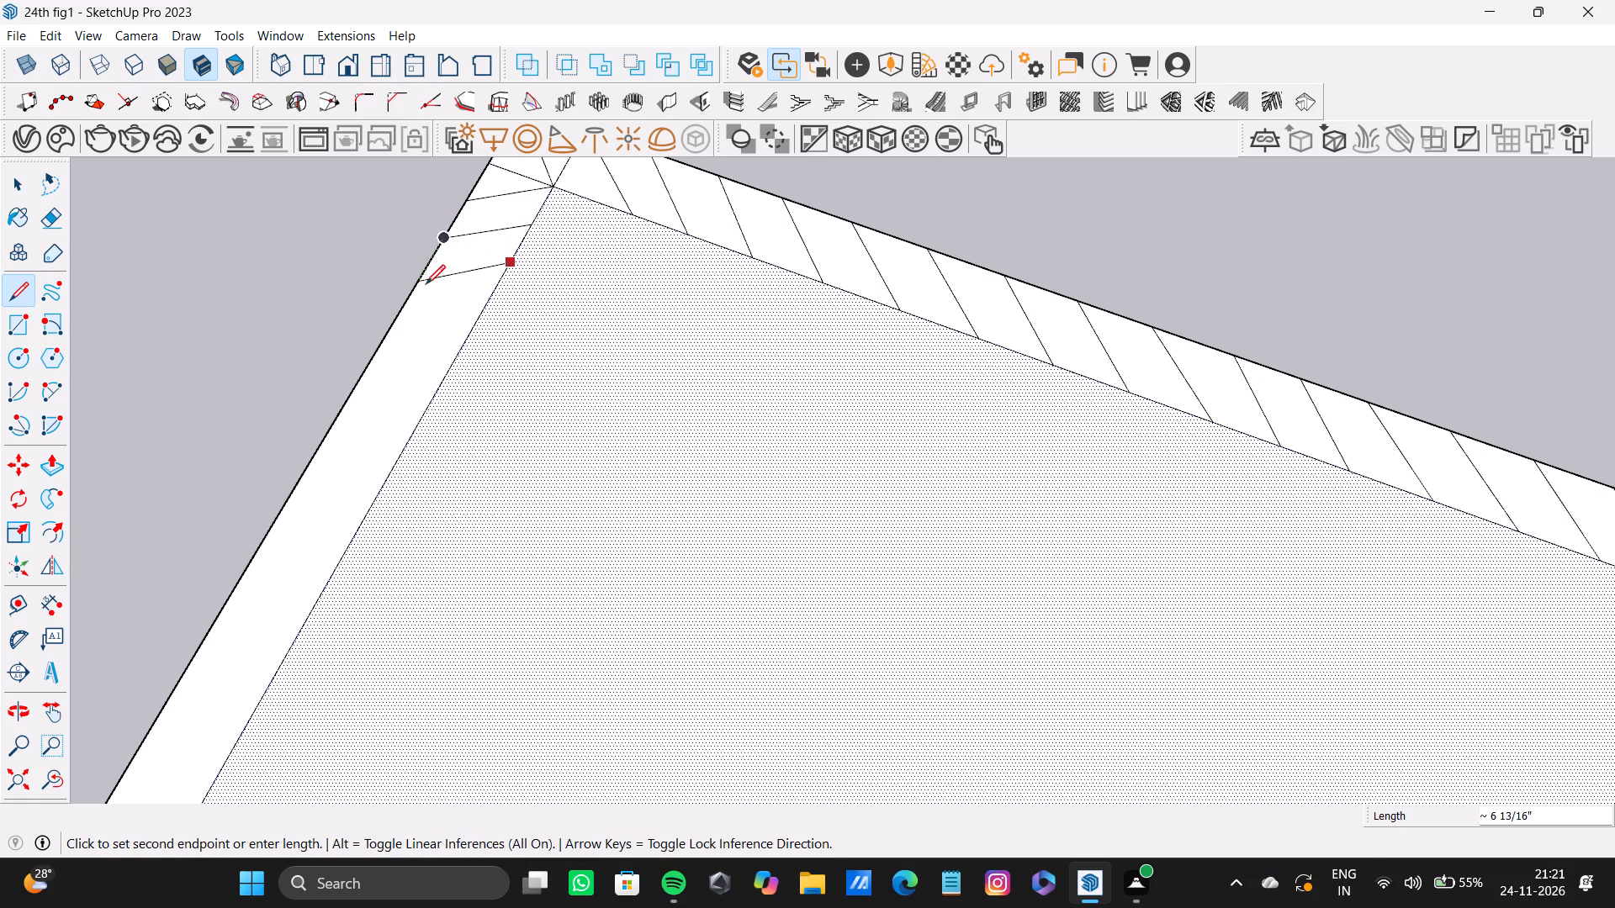
{"action": "left_click", "coordinate": [421, 286]}
{"action": "left_click", "coordinate": [490, 304]}
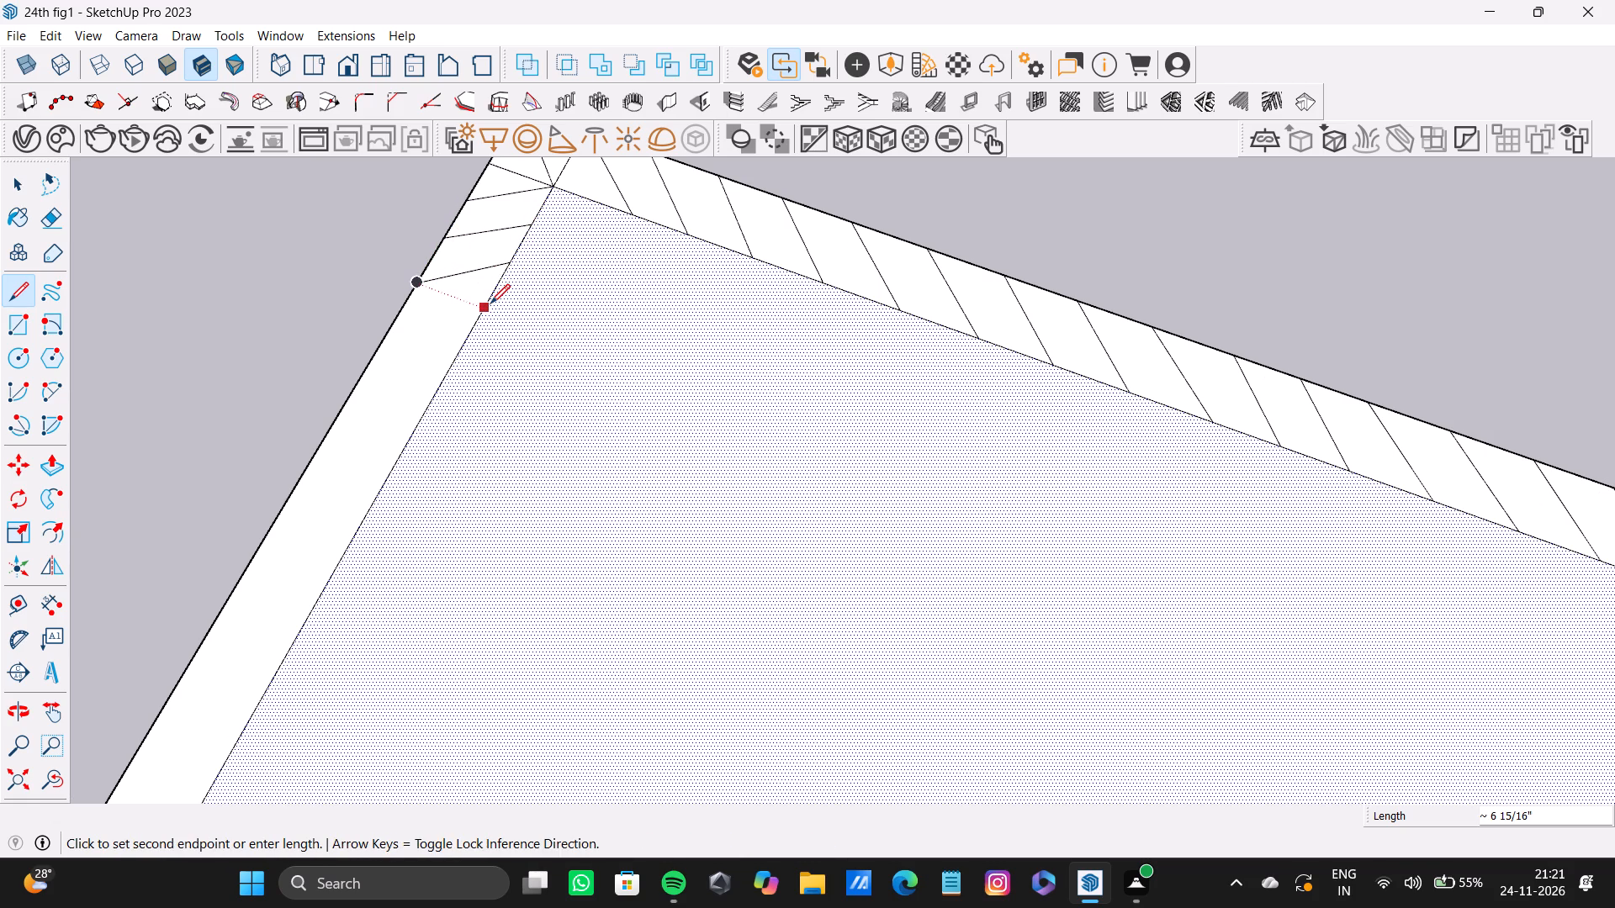
{"action": "left_click", "coordinate": [390, 328]}
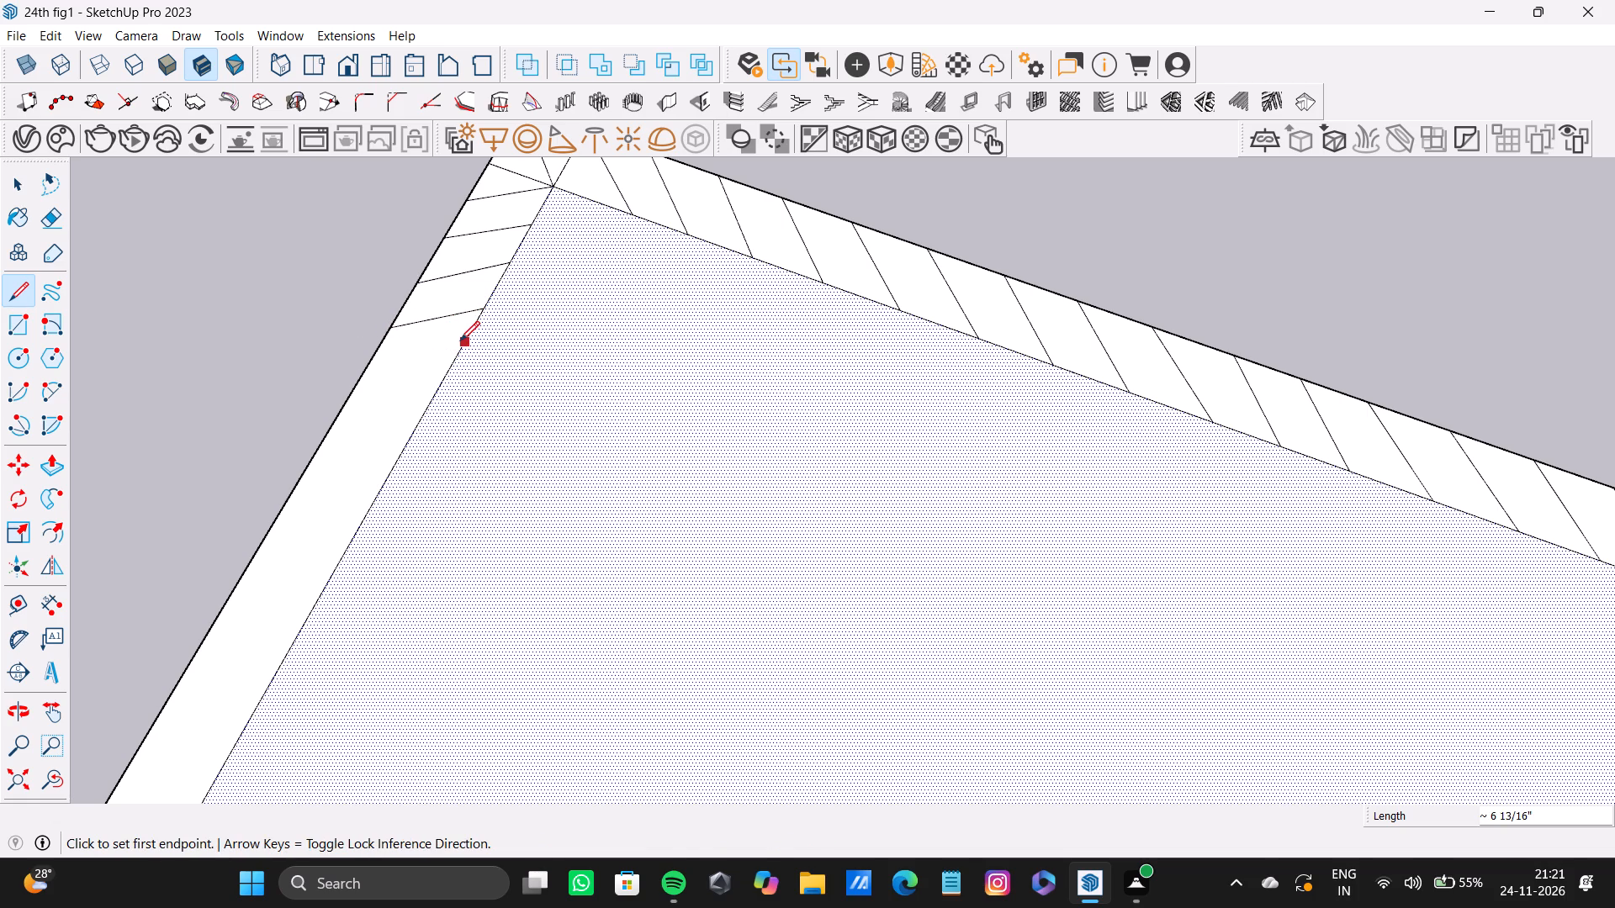
Draw five more parallel diagonals, about 6 11/16" to 6 7/8" long, down the side band from its inner to outer edge.
{"action": "left_click", "coordinate": [462, 340]}
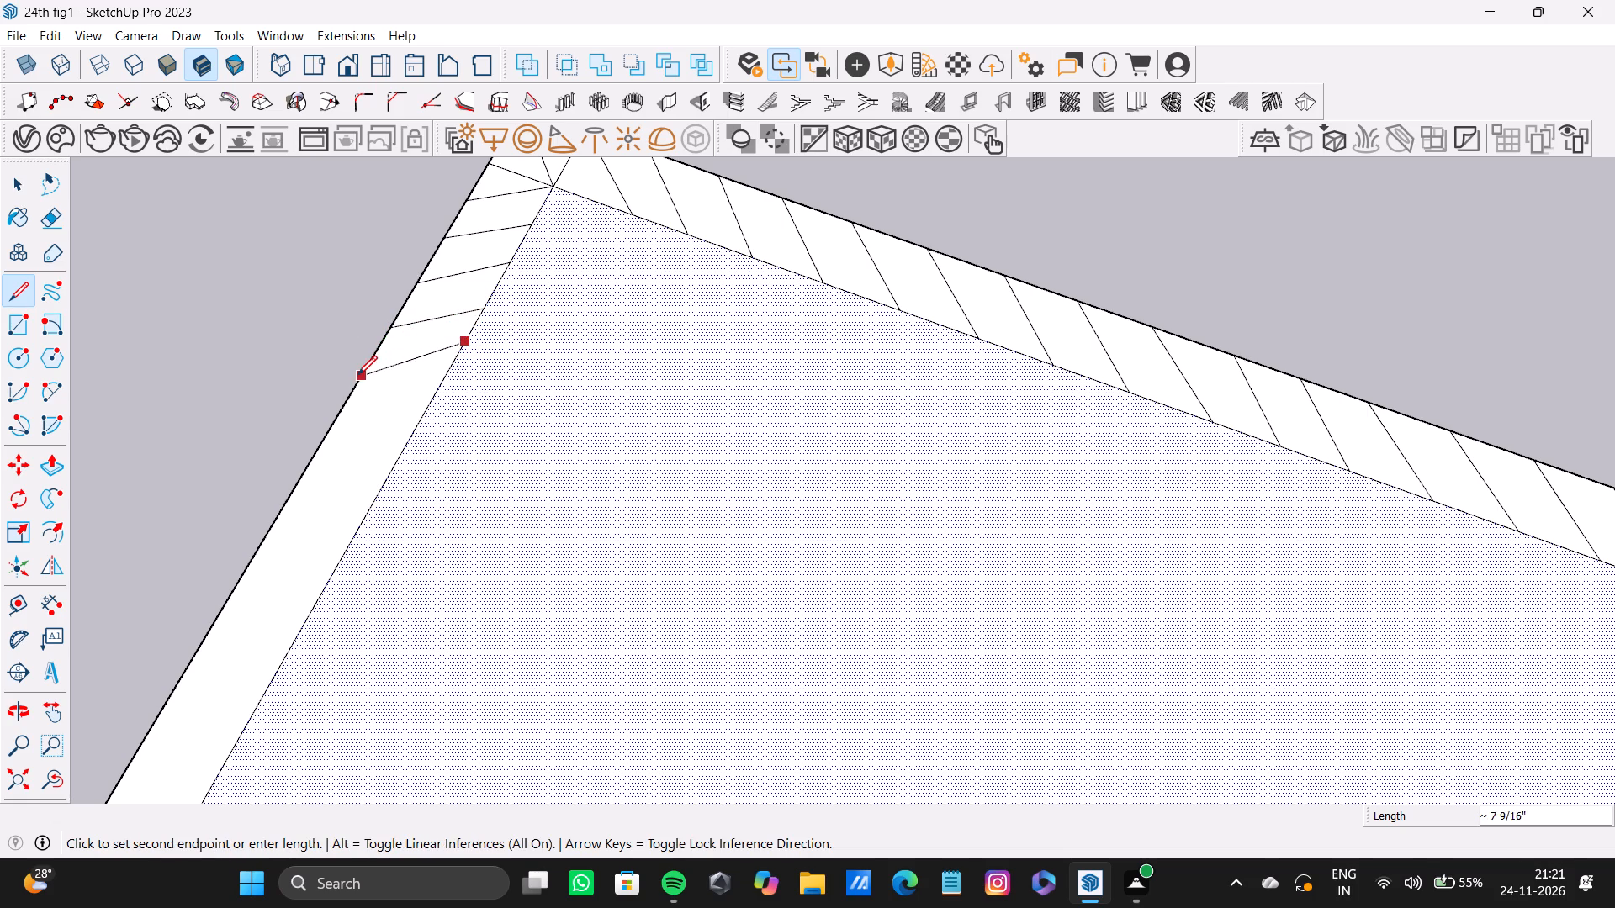
{"action": "left_click", "coordinate": [368, 361]}
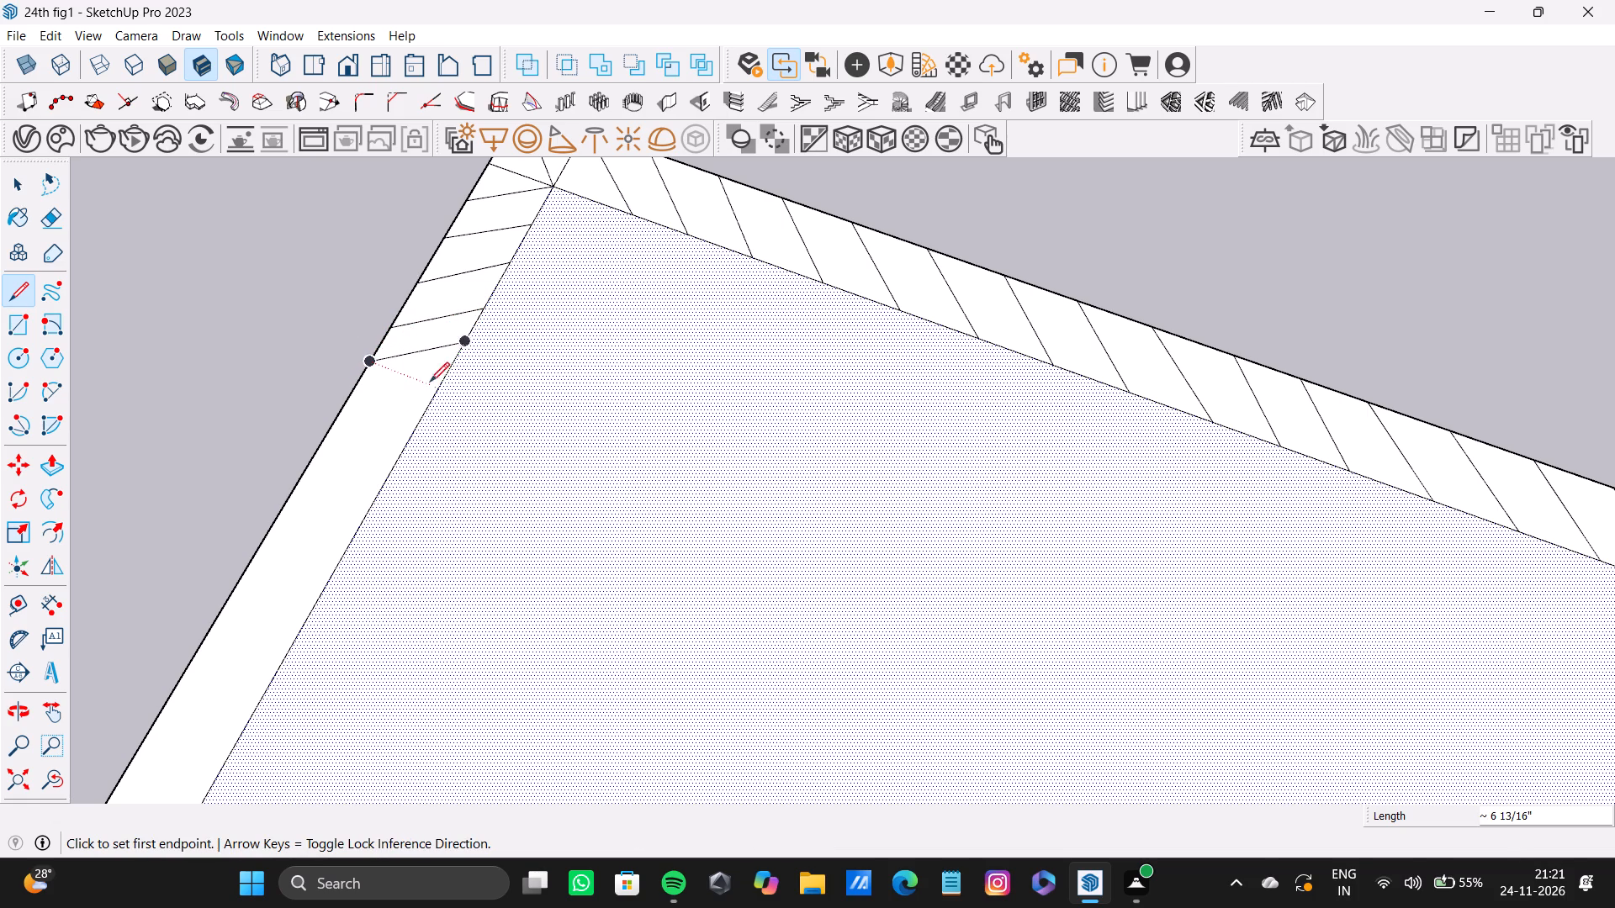
{"action": "left_click", "coordinate": [442, 384]}
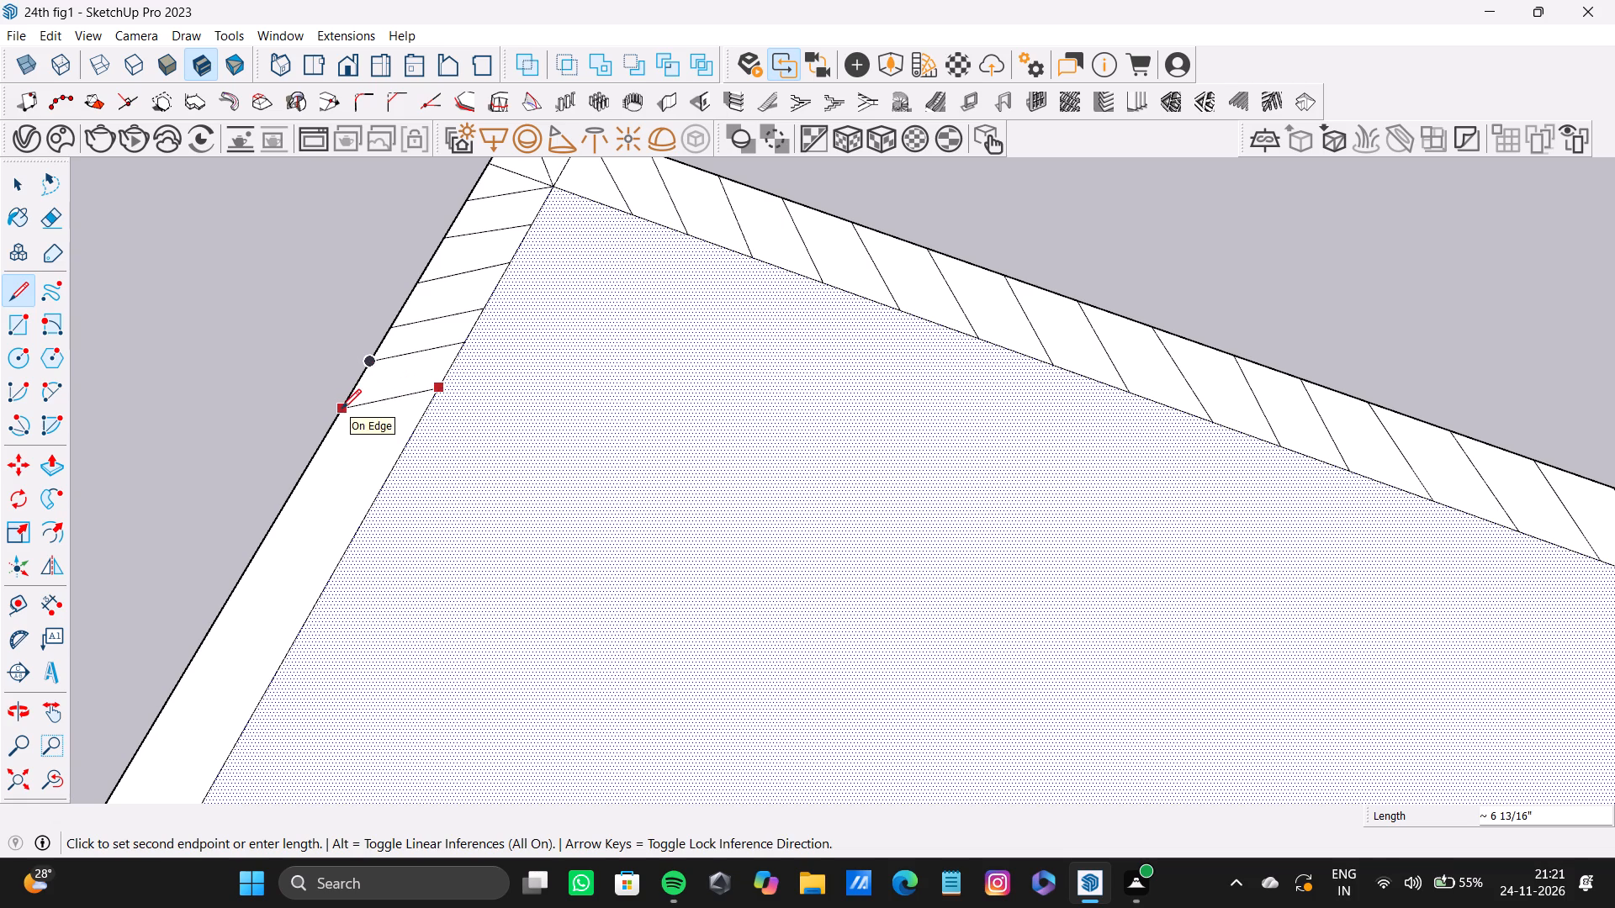
{"action": "left_click", "coordinate": [342, 409]}
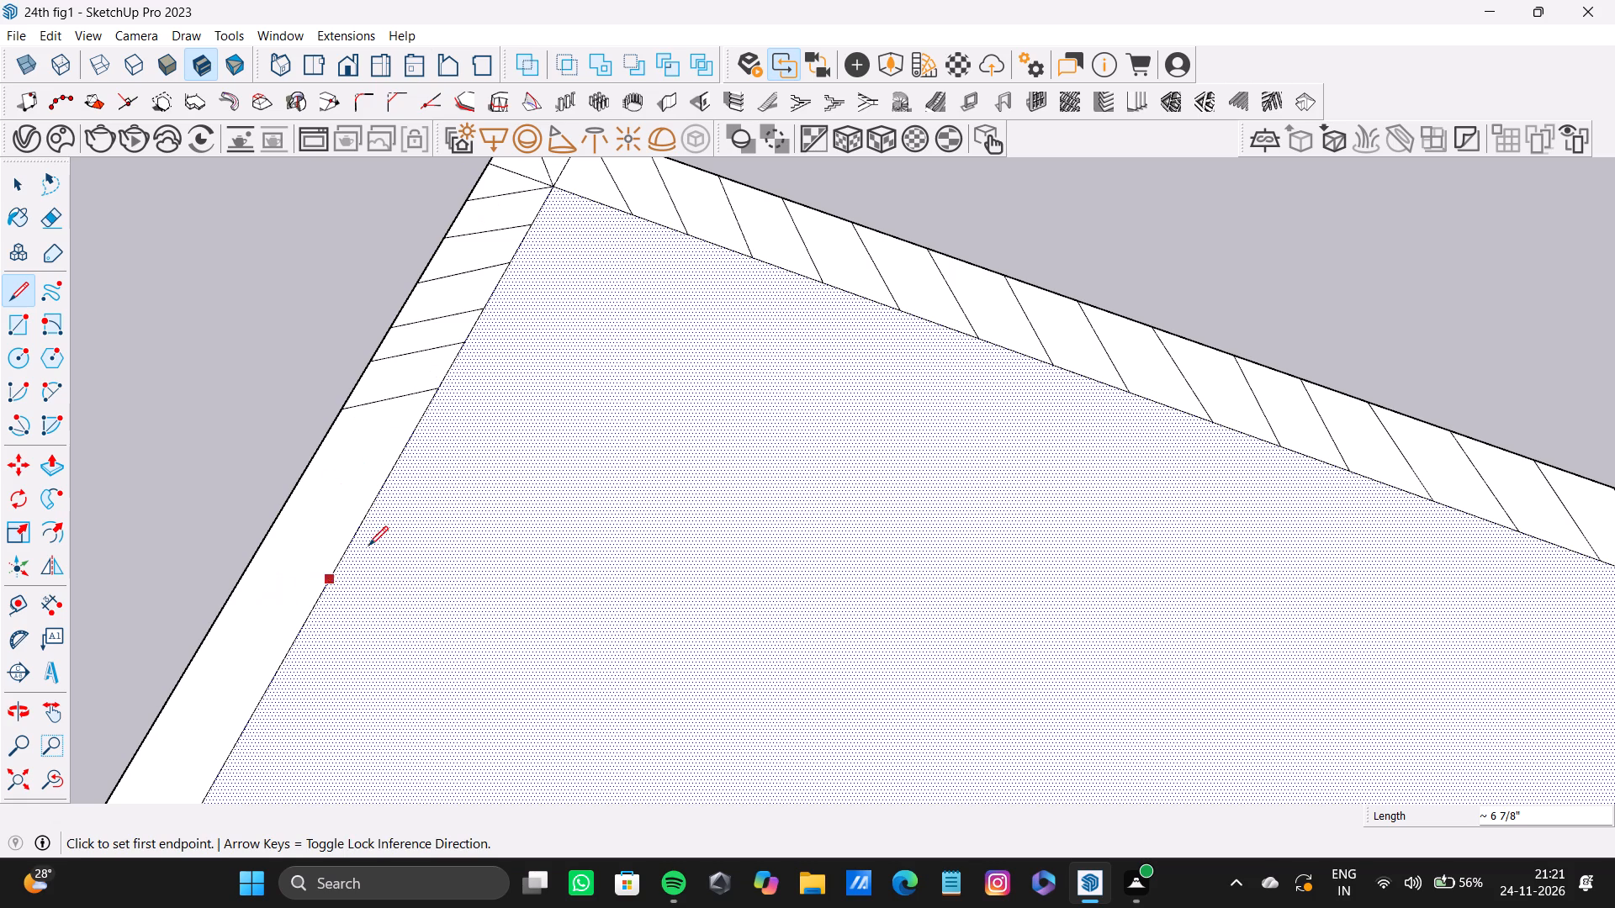
{"action": "left_click", "coordinate": [412, 430]}
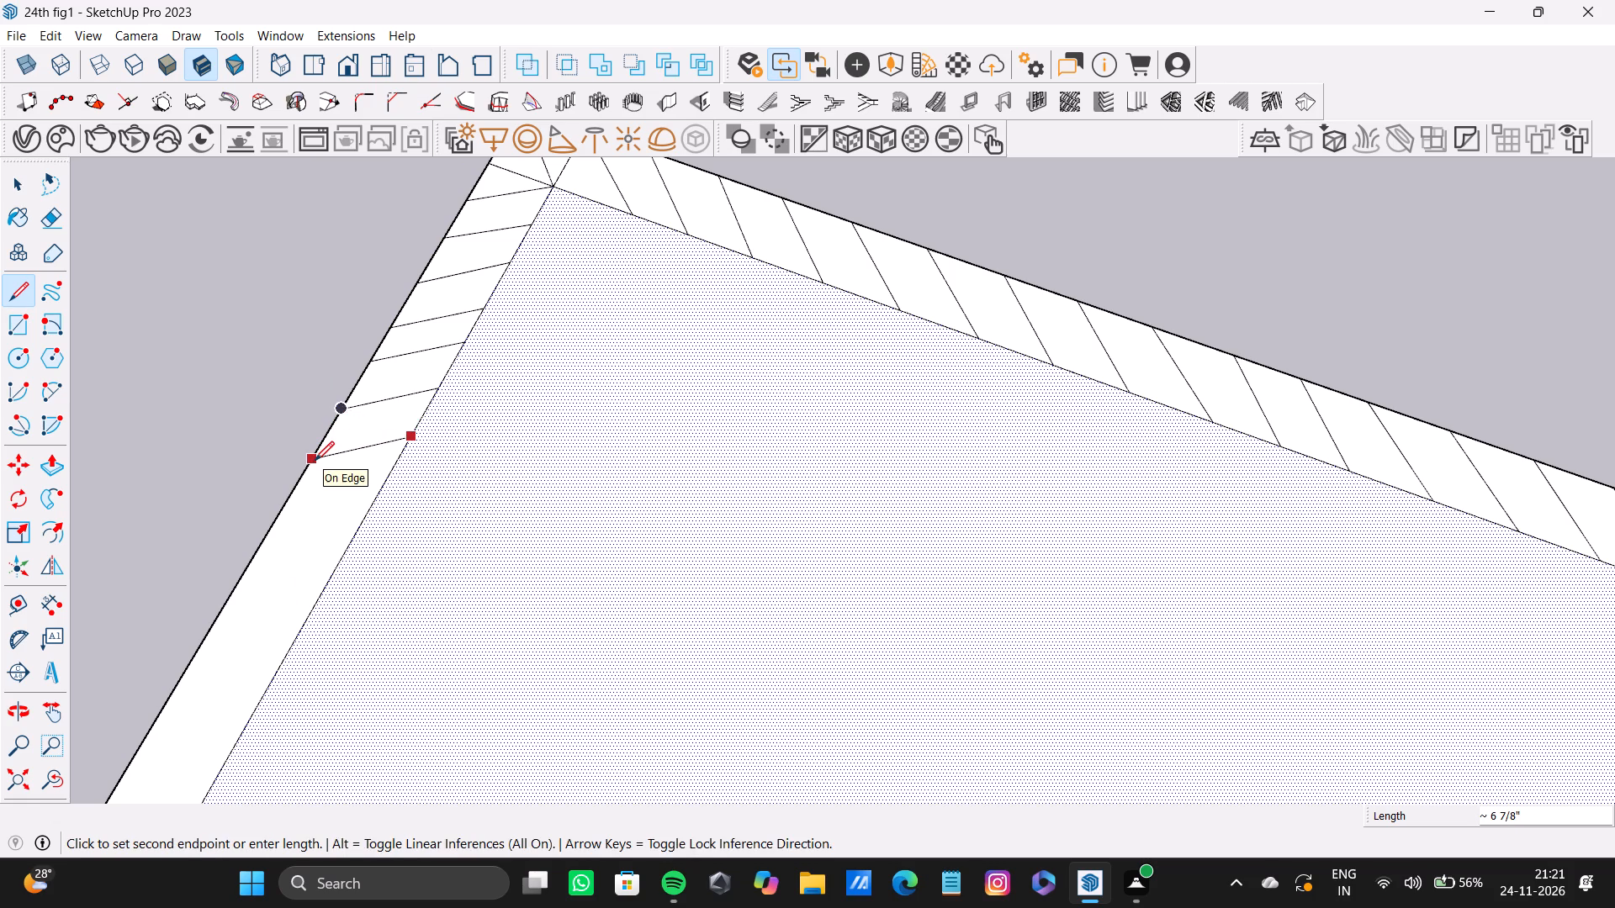
{"action": "left_click", "coordinate": [315, 461]}
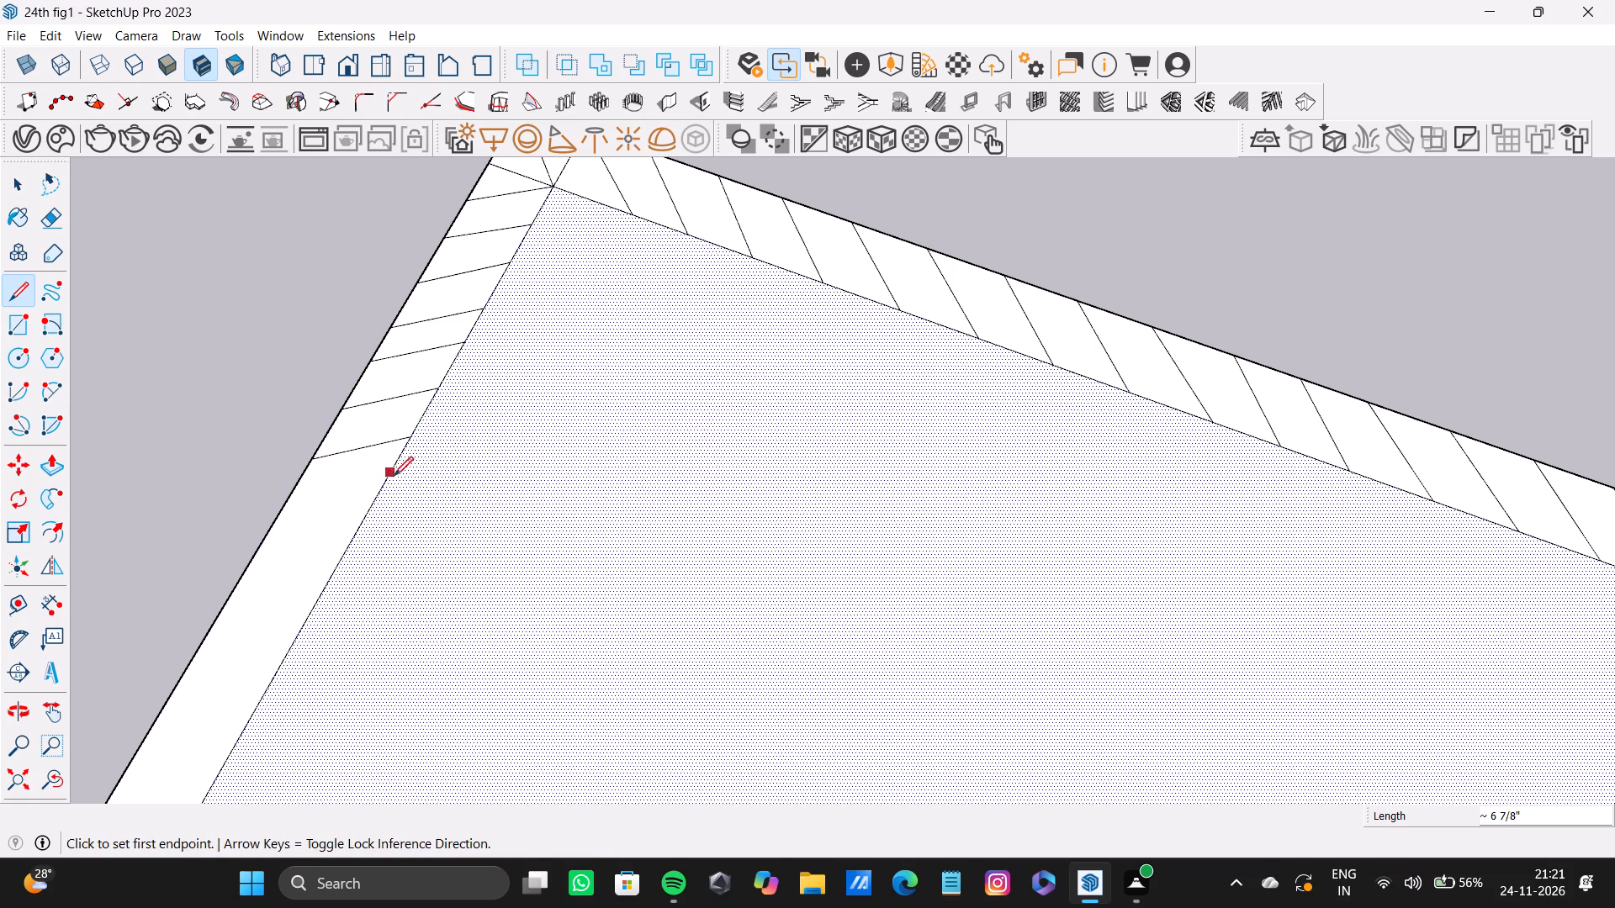
{"action": "left_click", "coordinate": [388, 477]}
{"action": "left_click", "coordinate": [287, 509]}
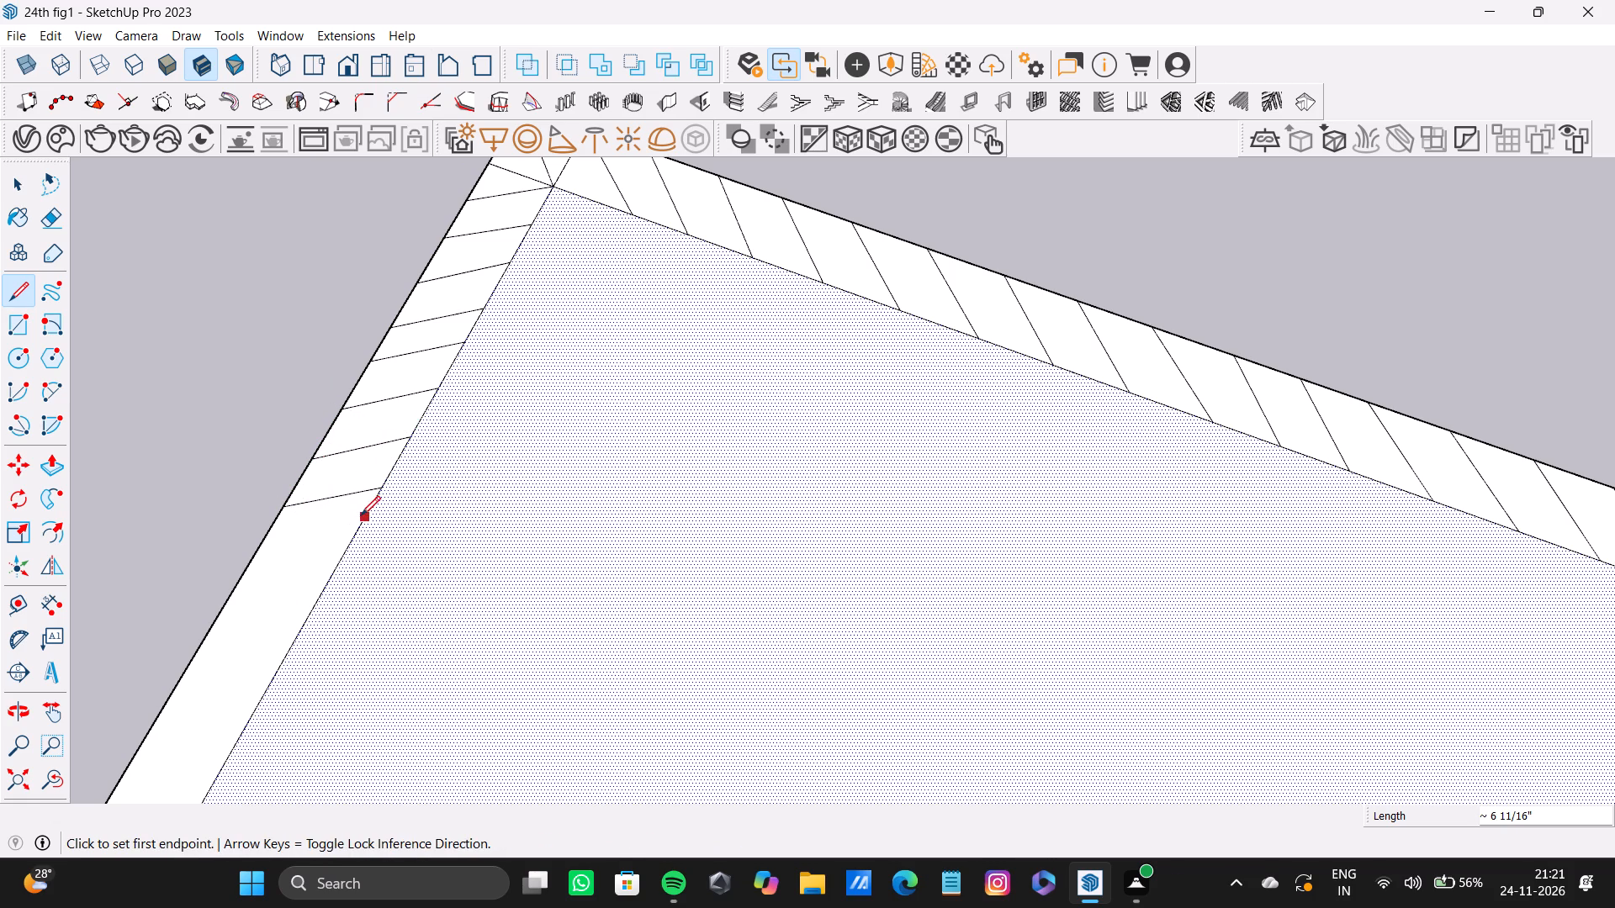
{"action": "left_click", "coordinate": [365, 525]}
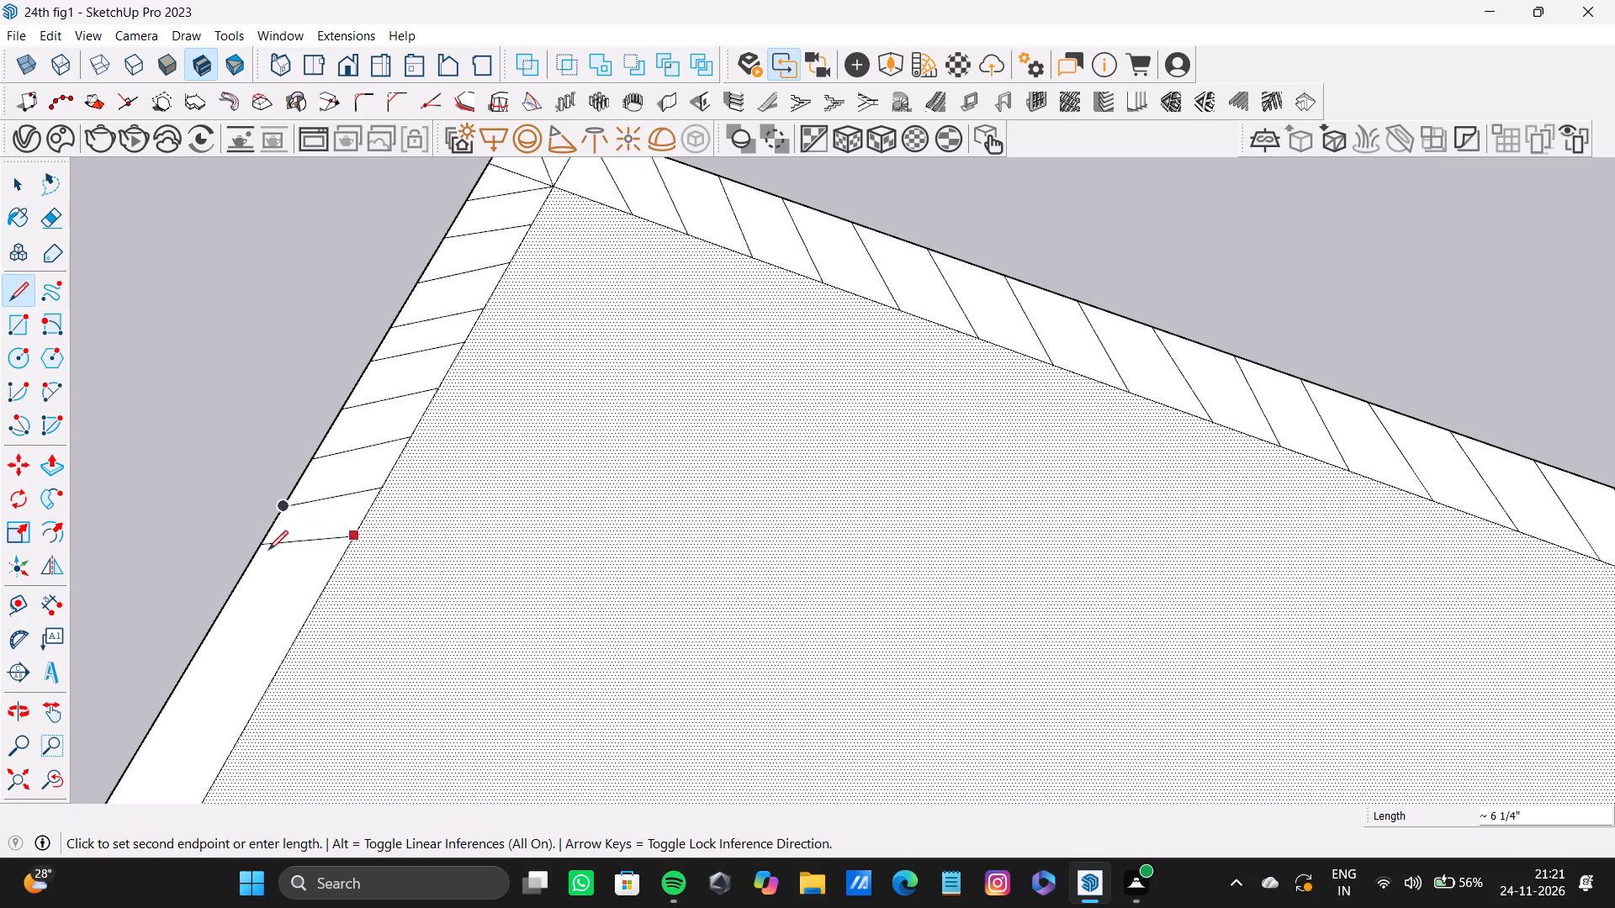
{"action": "left_click", "coordinate": [261, 555]}
Continue the side band's row with five more parallel diagonals, about 6 3/8" to 6 5/8" long.
{"action": "scroll", "coordinate": [283, 522], "scroll_direction": "down", "scroll_amount": 14}
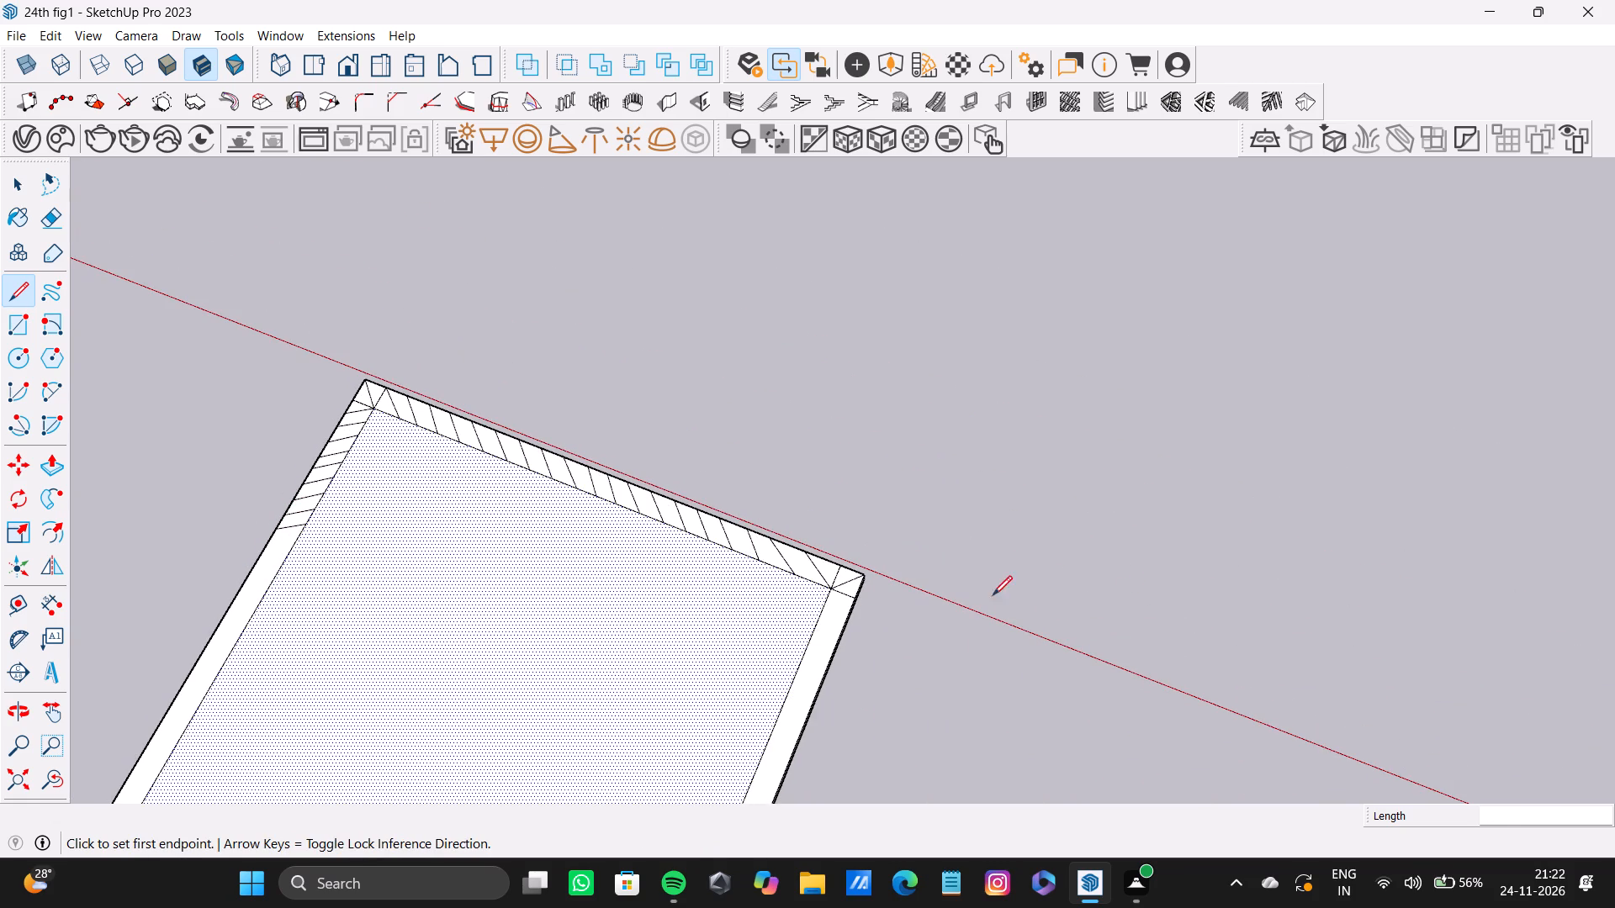
{"action": "scroll", "coordinate": [301, 536], "scroll_direction": "up", "scroll_amount": 6}
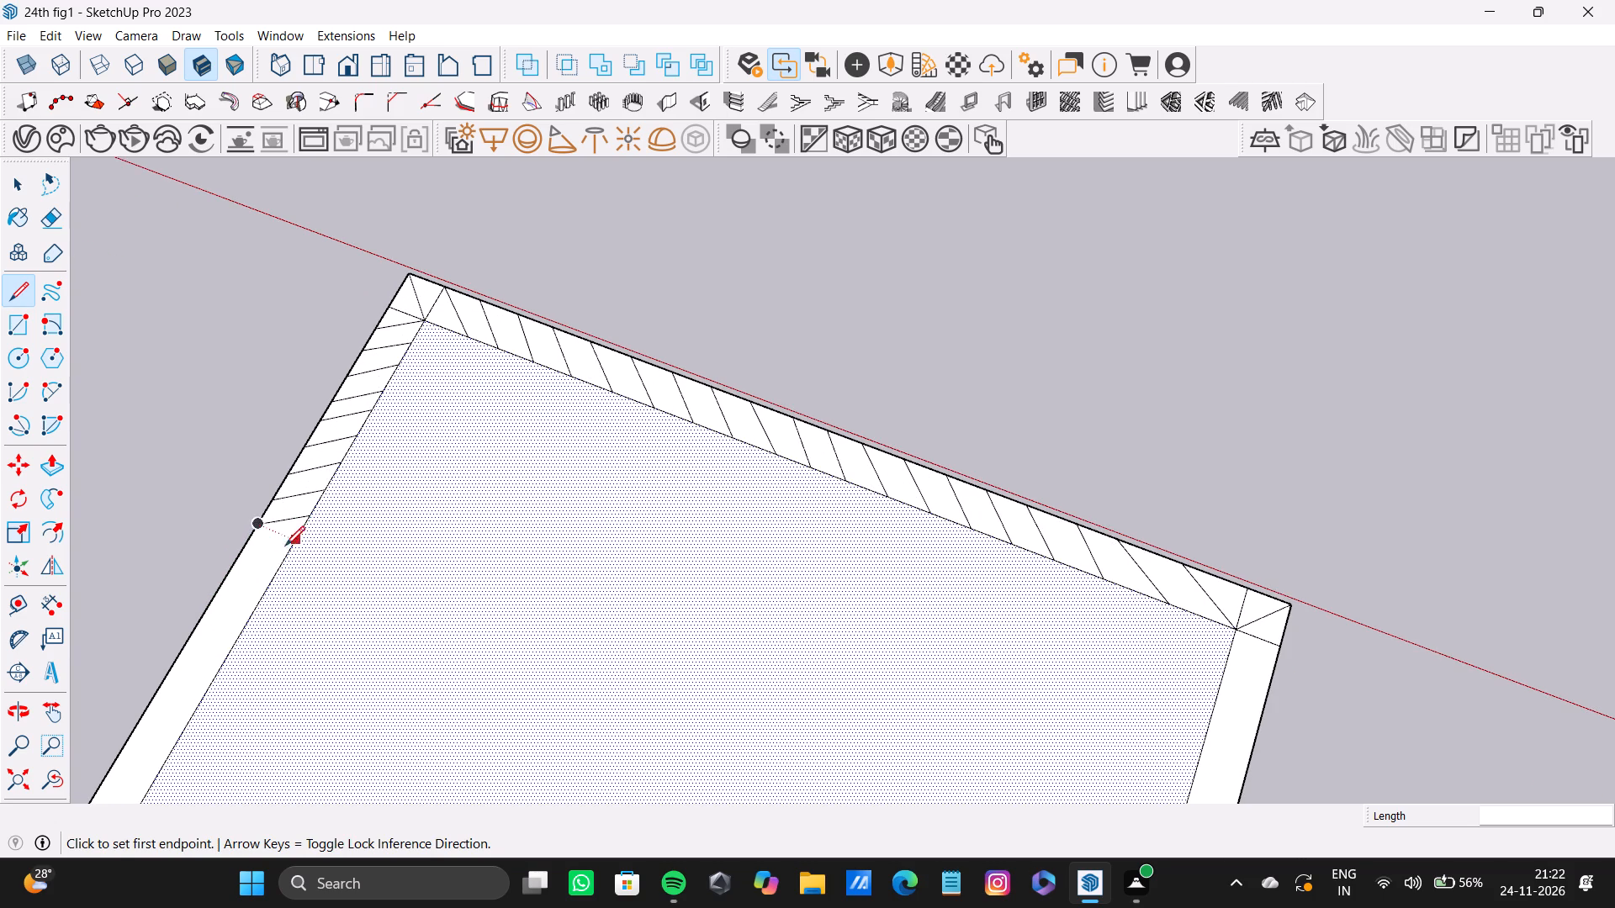
{"action": "left_click", "coordinate": [295, 544]}
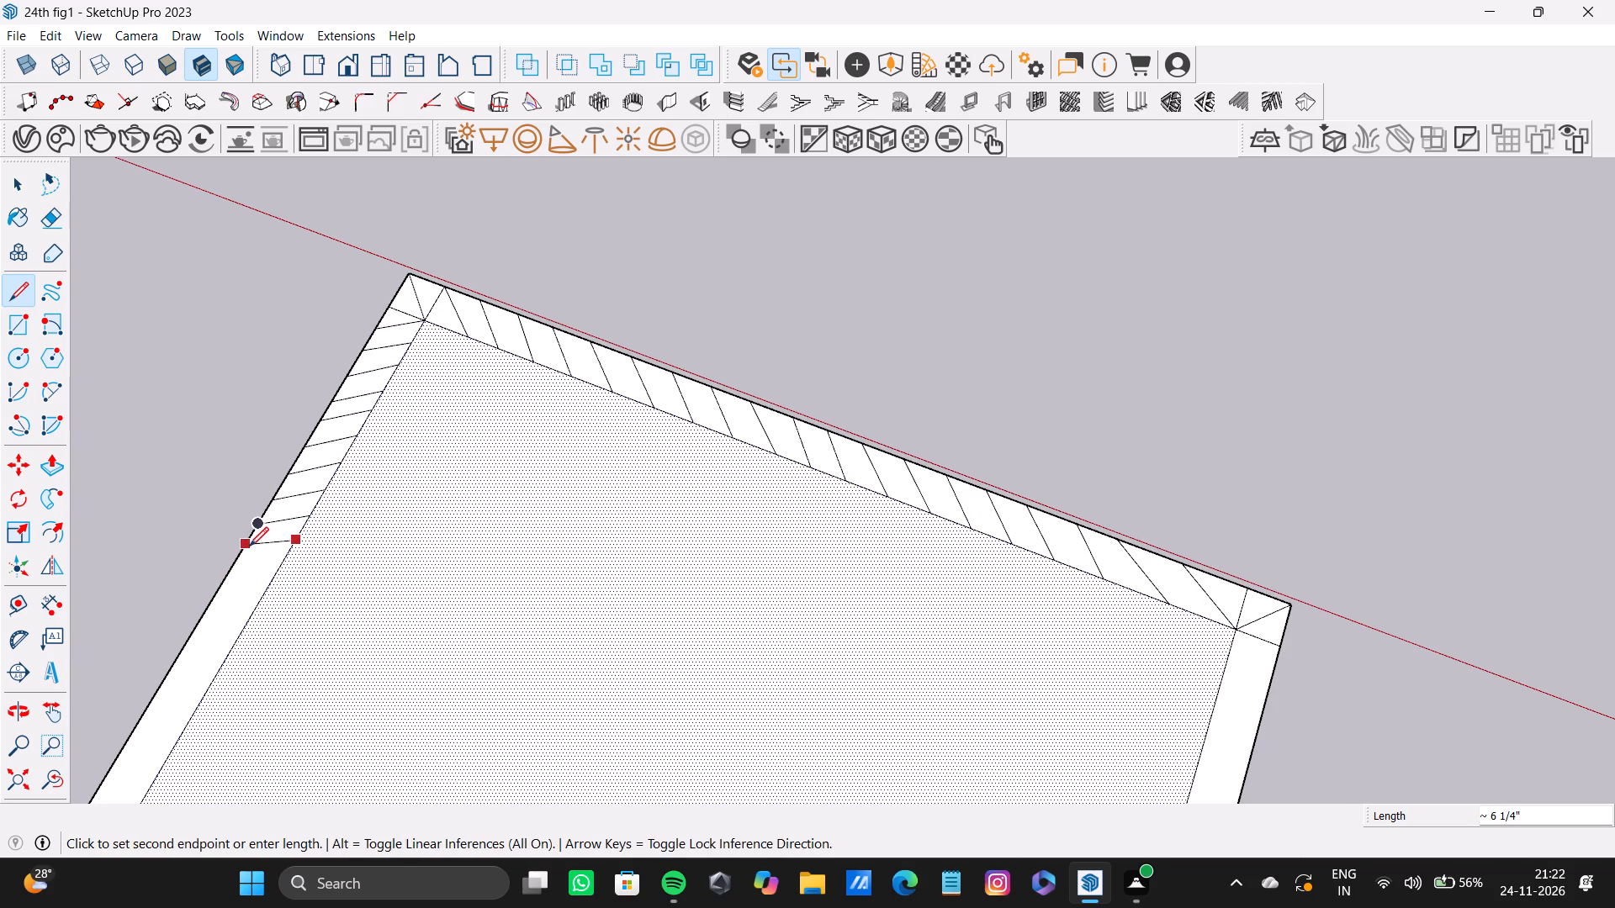
{"action": "left_click", "coordinate": [248, 548]}
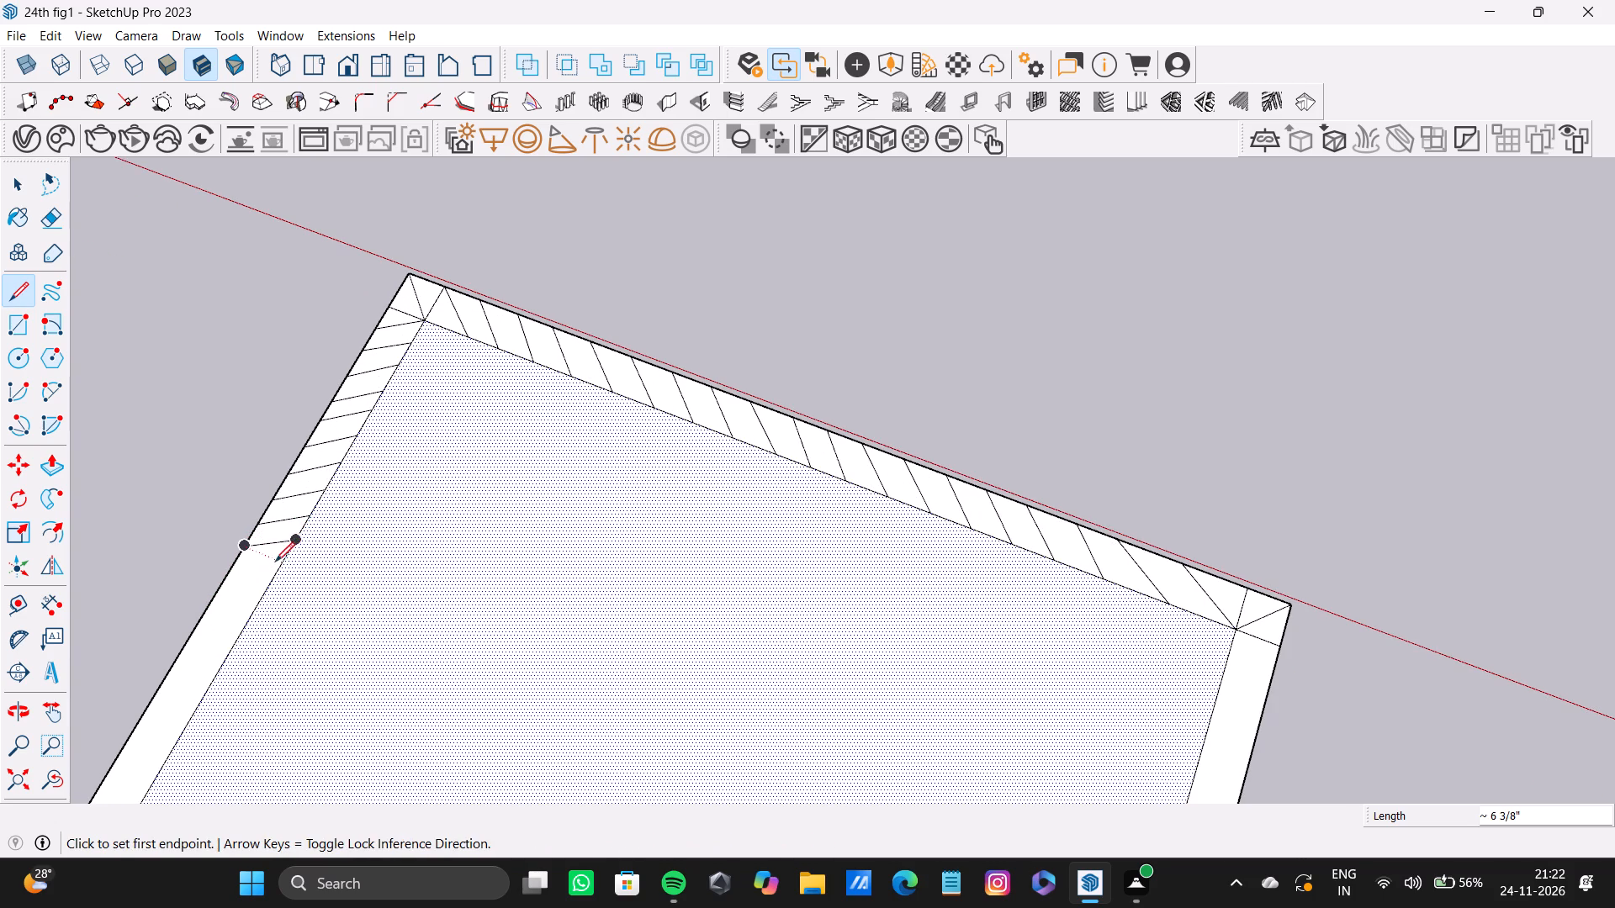
{"action": "left_click", "coordinate": [283, 569]}
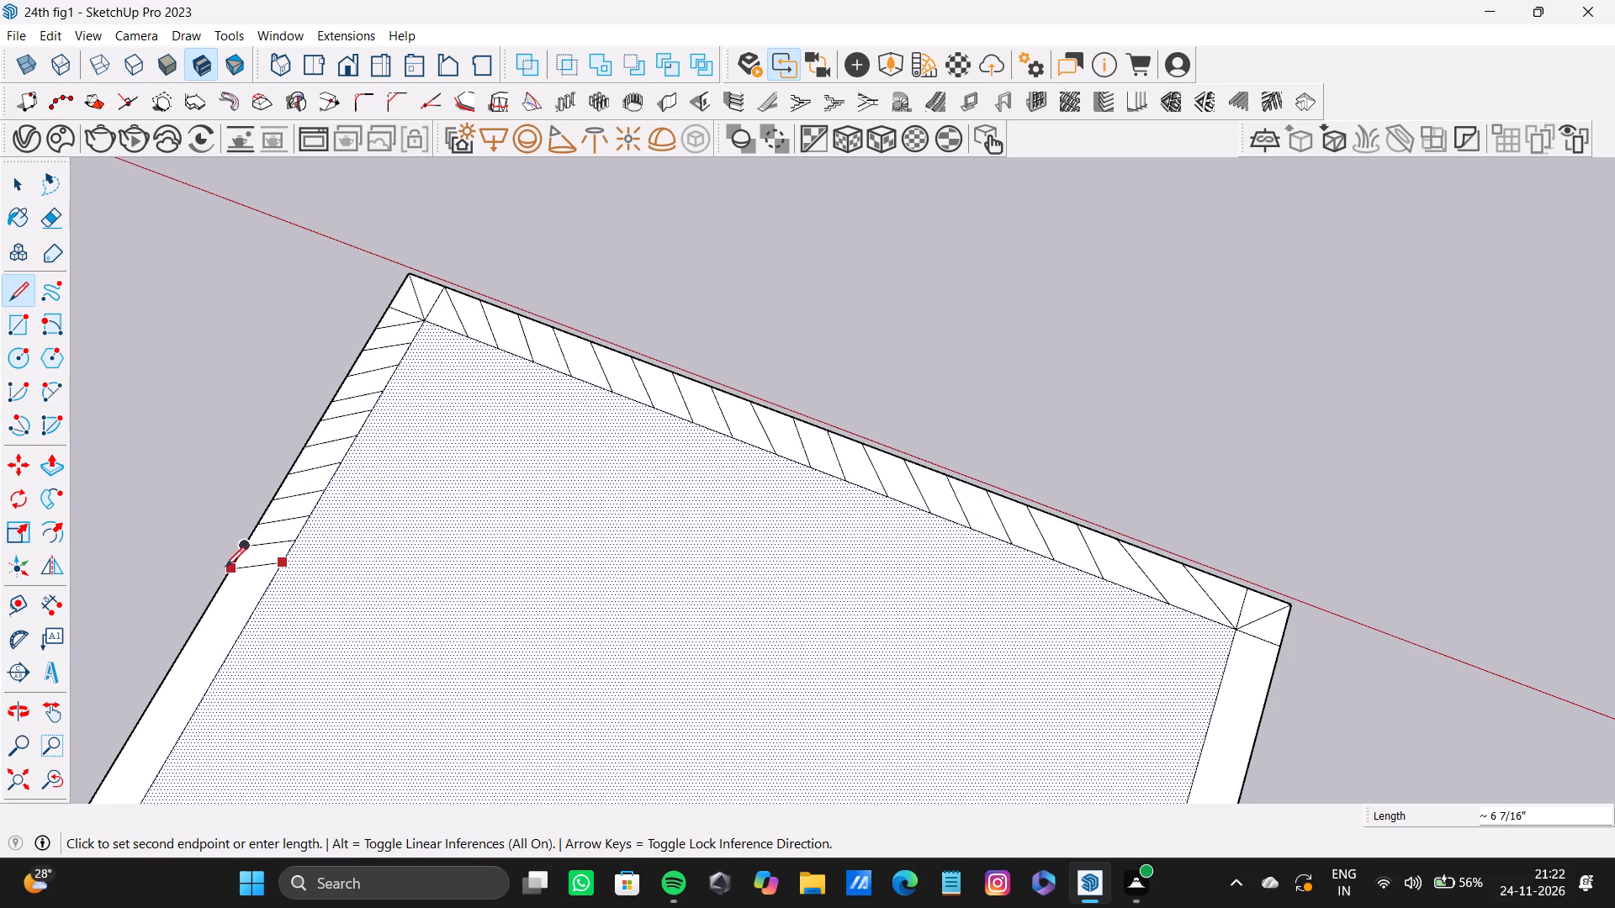
{"action": "left_click", "coordinate": [230, 572]}
{"action": "left_click", "coordinate": [269, 583]}
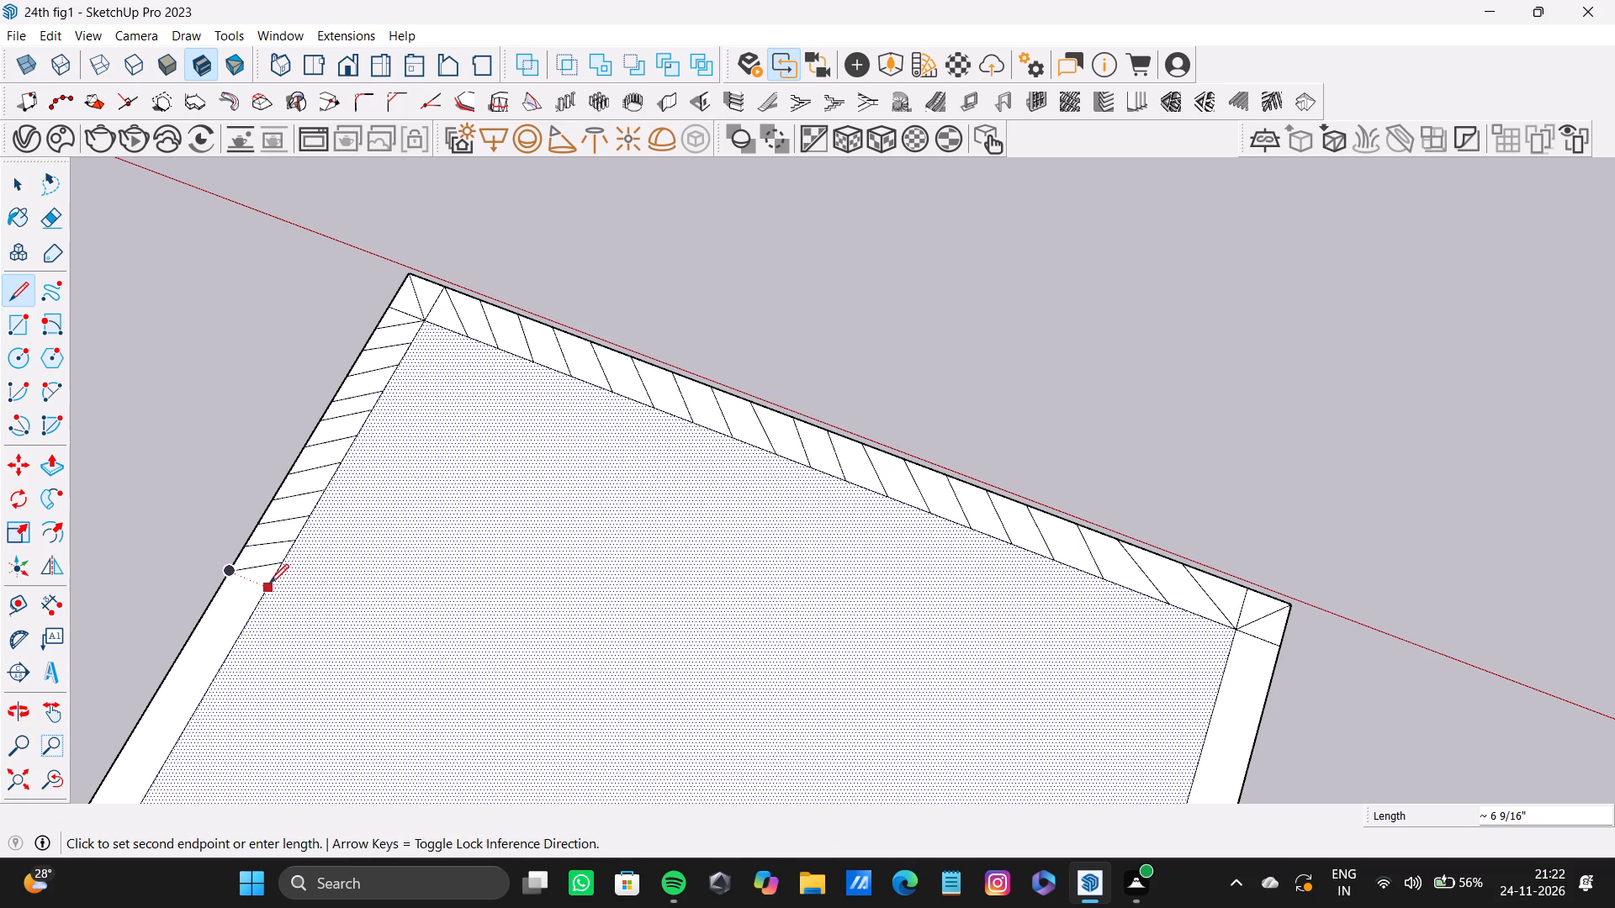
{"action": "left_click", "coordinate": [211, 594]}
{"action": "left_click", "coordinate": [253, 620]}
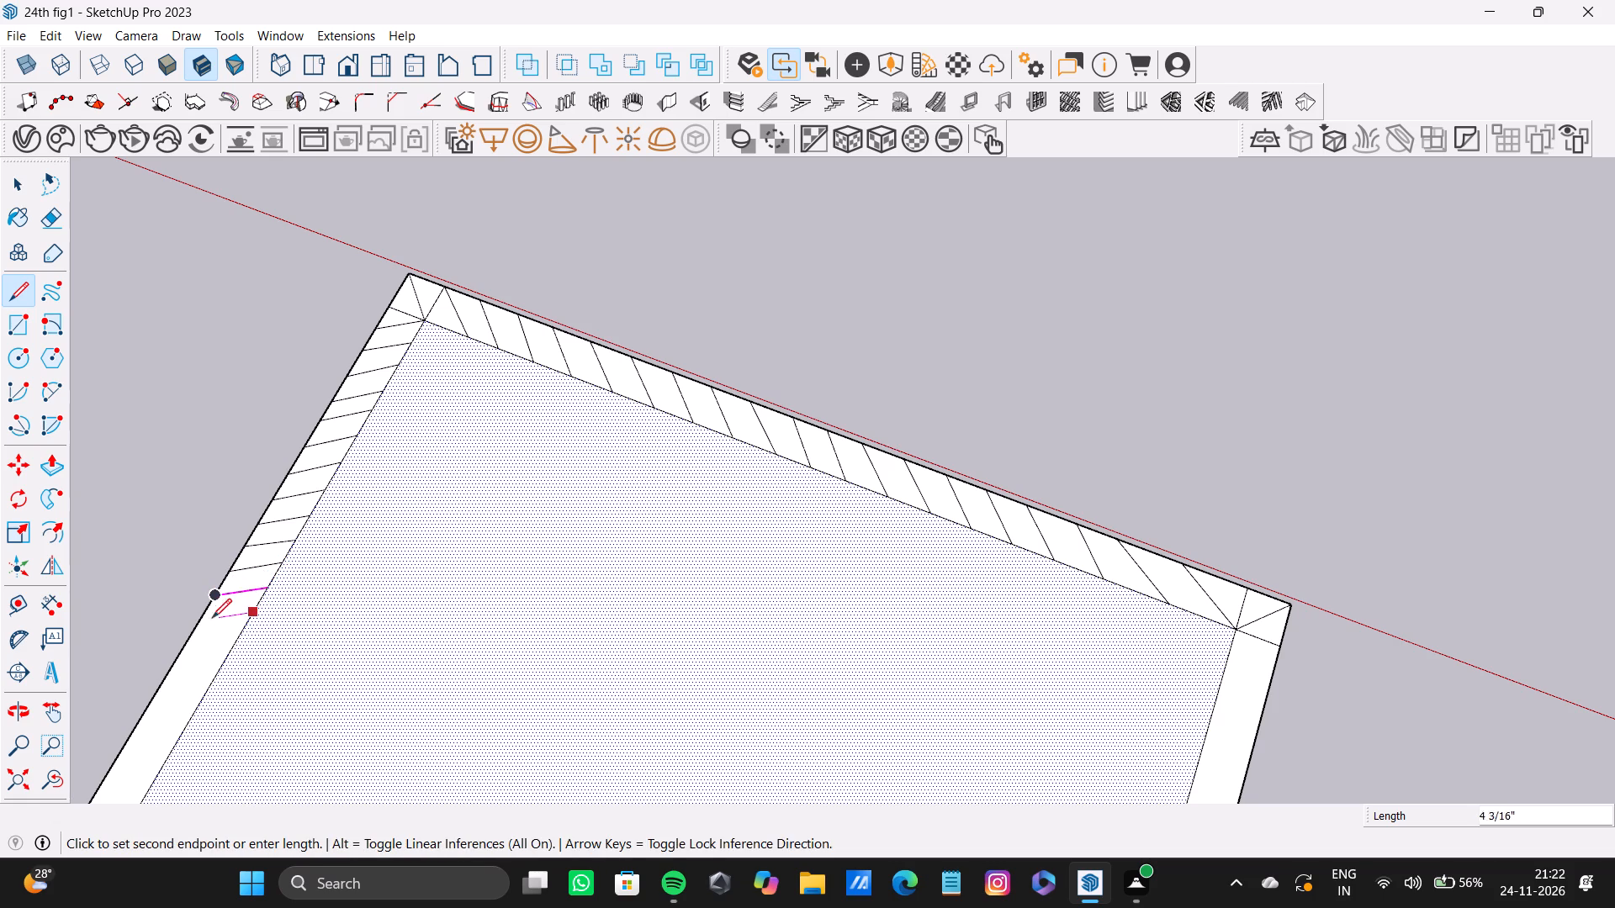
{"action": "left_click", "coordinate": [201, 616]}
{"action": "left_click", "coordinate": [240, 641]}
{"action": "left_click", "coordinate": [178, 645]}
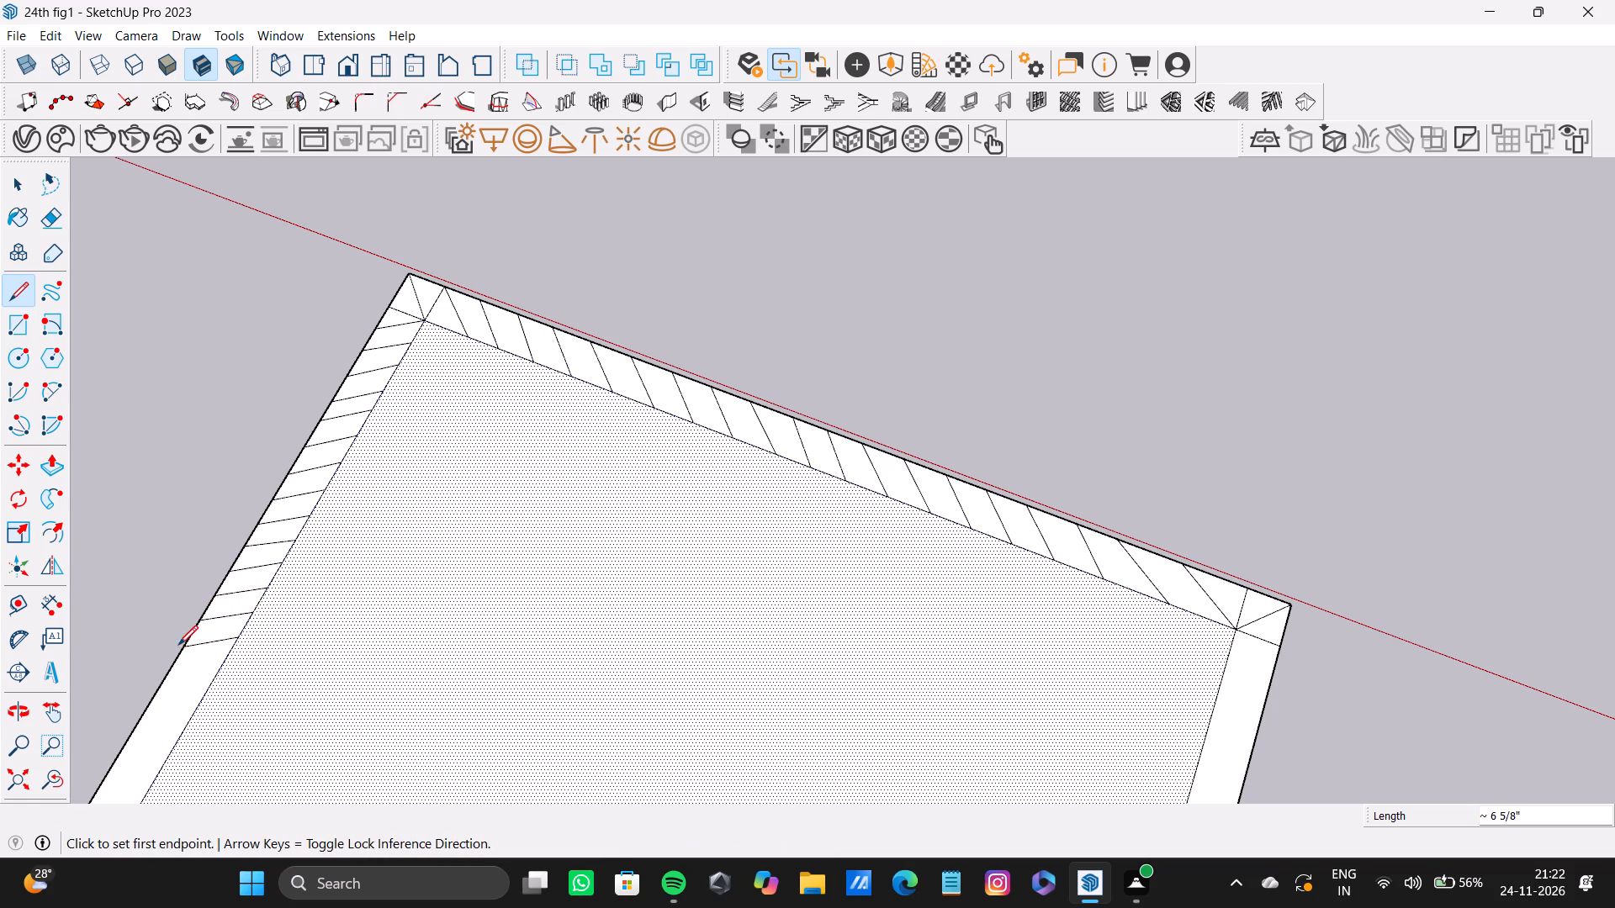
Add four more parallel diagonals, about 6 1/2" to 6 3/4" long, farther down the same side band.
{"action": "left_click", "coordinate": [224, 668]}
{"action": "left_click", "coordinate": [167, 676]}
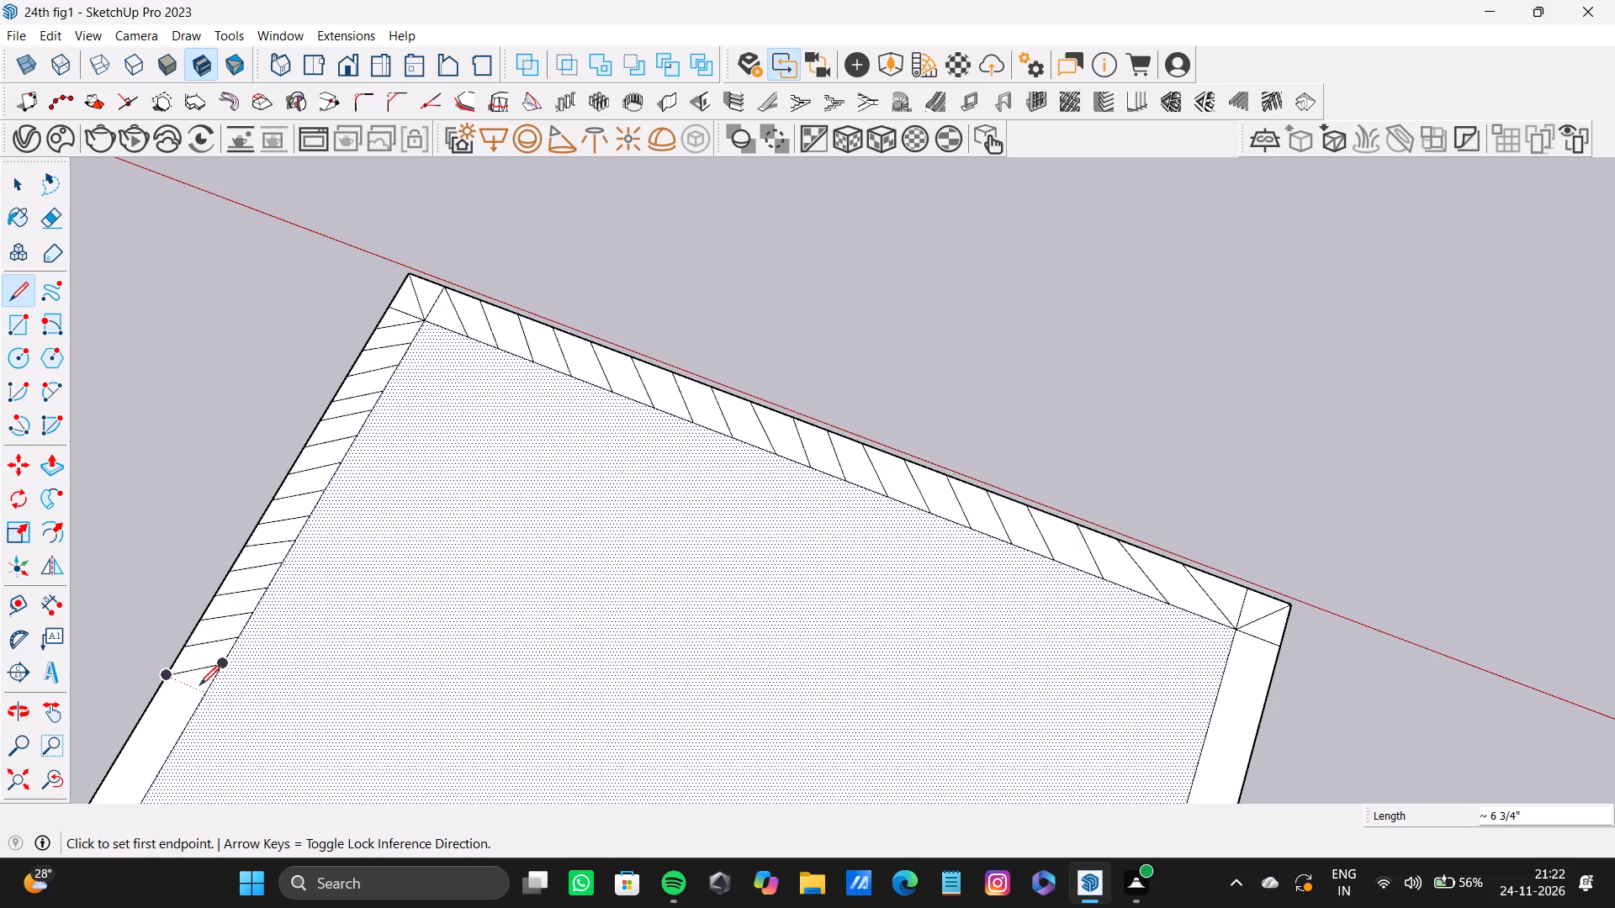
{"action": "left_click", "coordinate": [204, 701]}
{"action": "left_click", "coordinate": [141, 702]}
{"action": "left_click", "coordinate": [191, 722]}
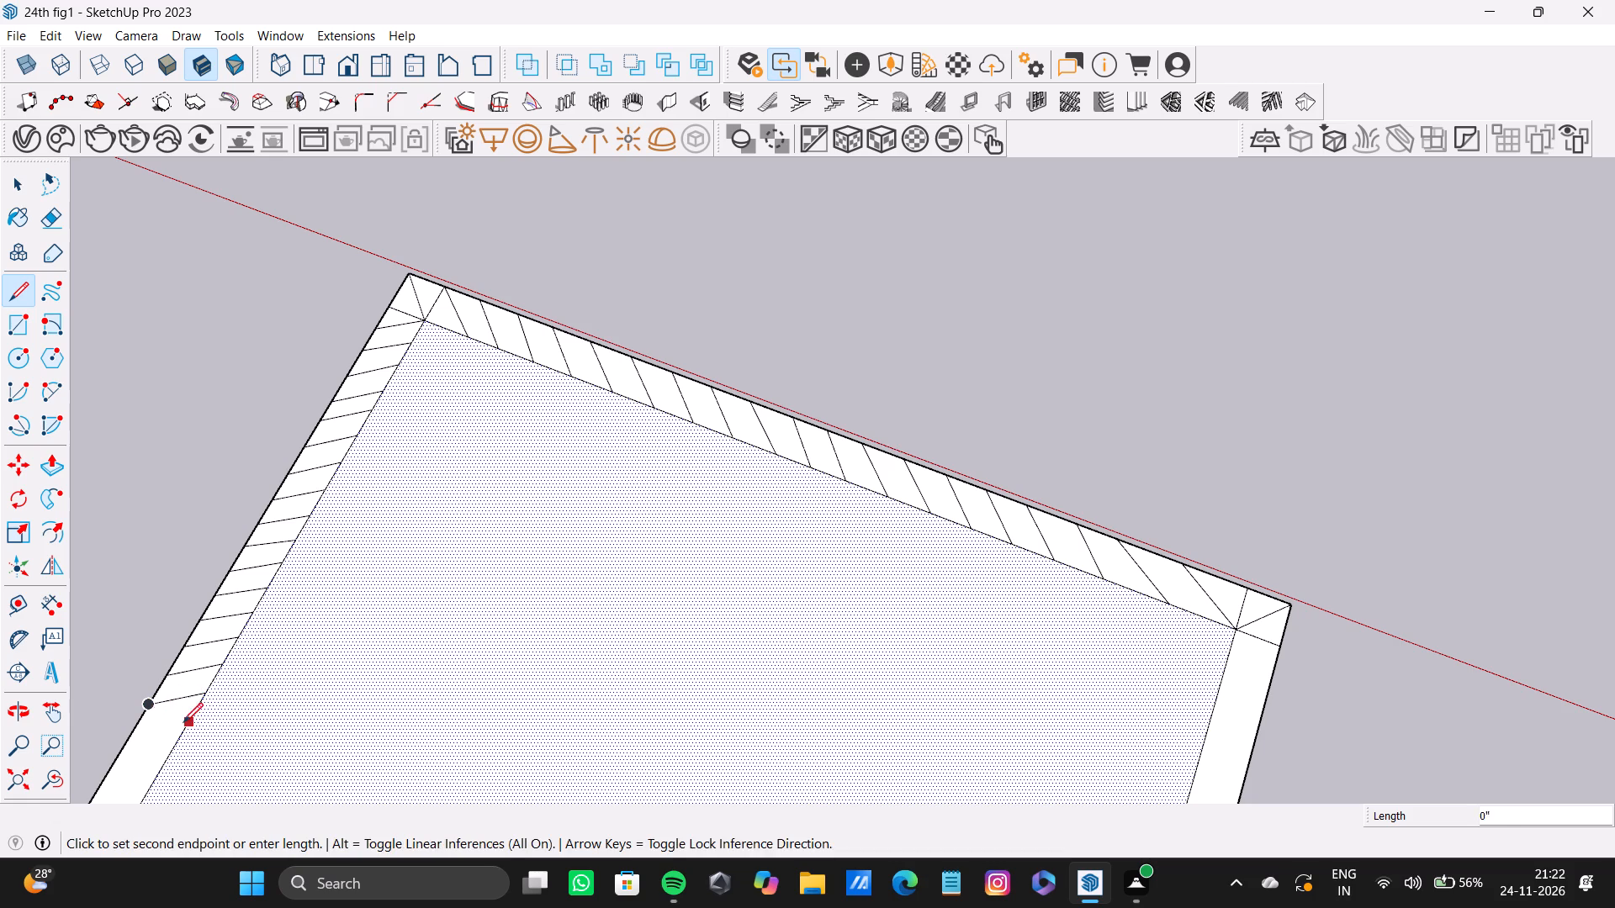
{"action": "left_click", "coordinate": [130, 732]}
{"action": "left_click", "coordinate": [173, 748]}
{"action": "left_click", "coordinate": [114, 760]}
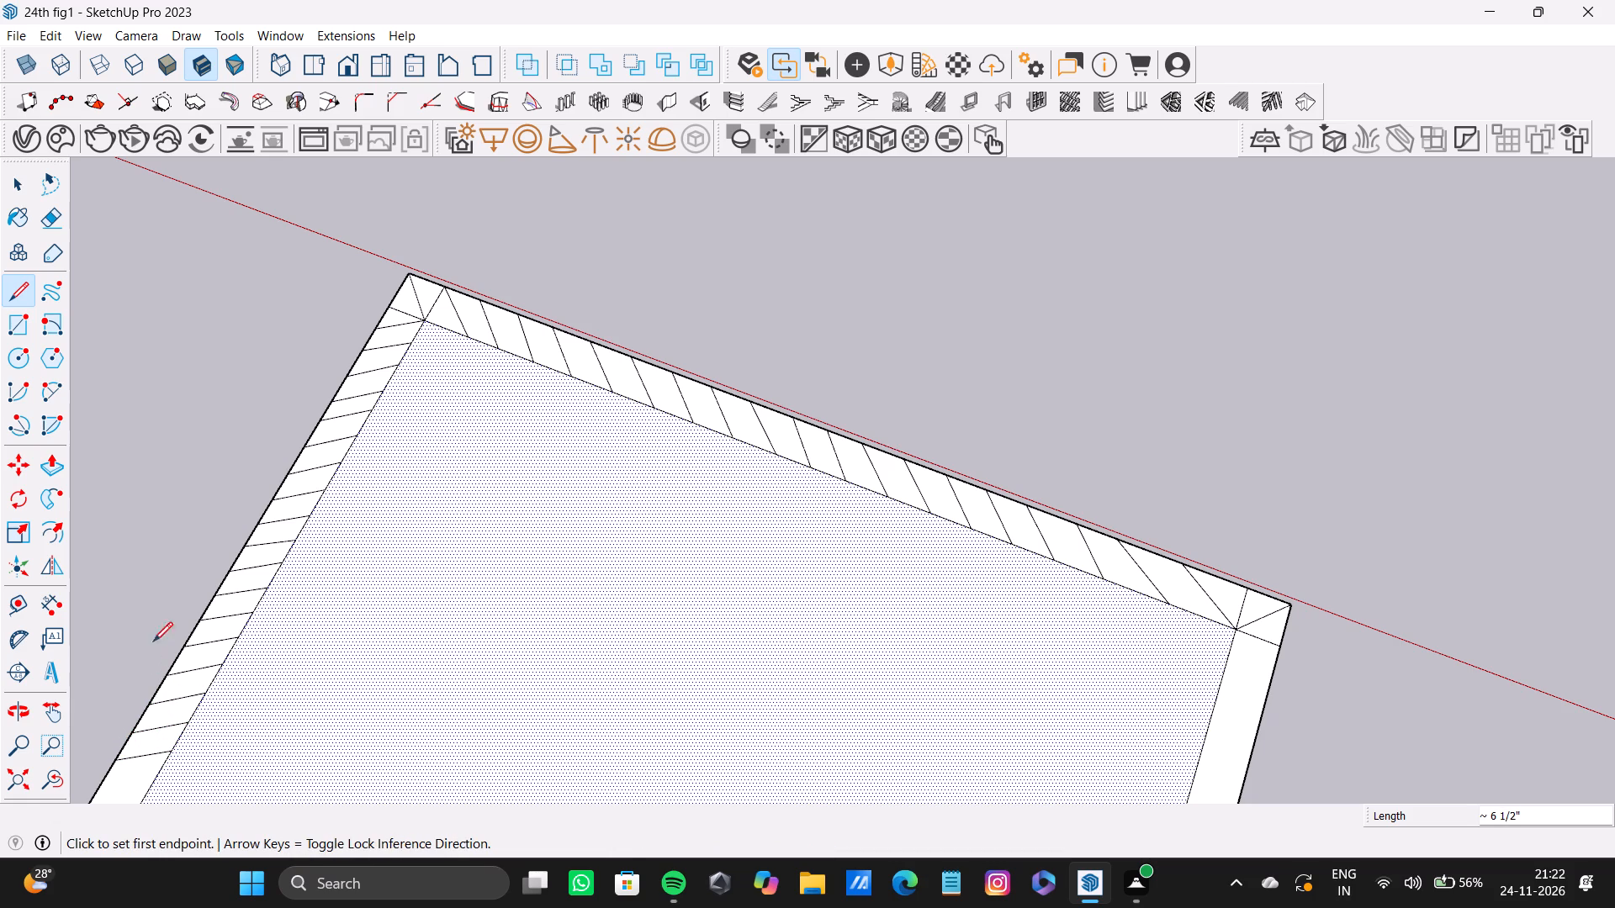
Draw one more parallel diagonal across the side band, directly below the last one in the row.
{"action": "scroll", "coordinate": [392, 428], "scroll_direction": "down", "scroll_amount": 8}
{"action": "middle_click_drag", "start_coordinate": [425, 474], "coordinate": [584, 338], "text": "shift"}
{"action": "scroll", "coordinate": [584, 337], "scroll_direction": "down", "scroll_amount": 1, "text": "shift"}
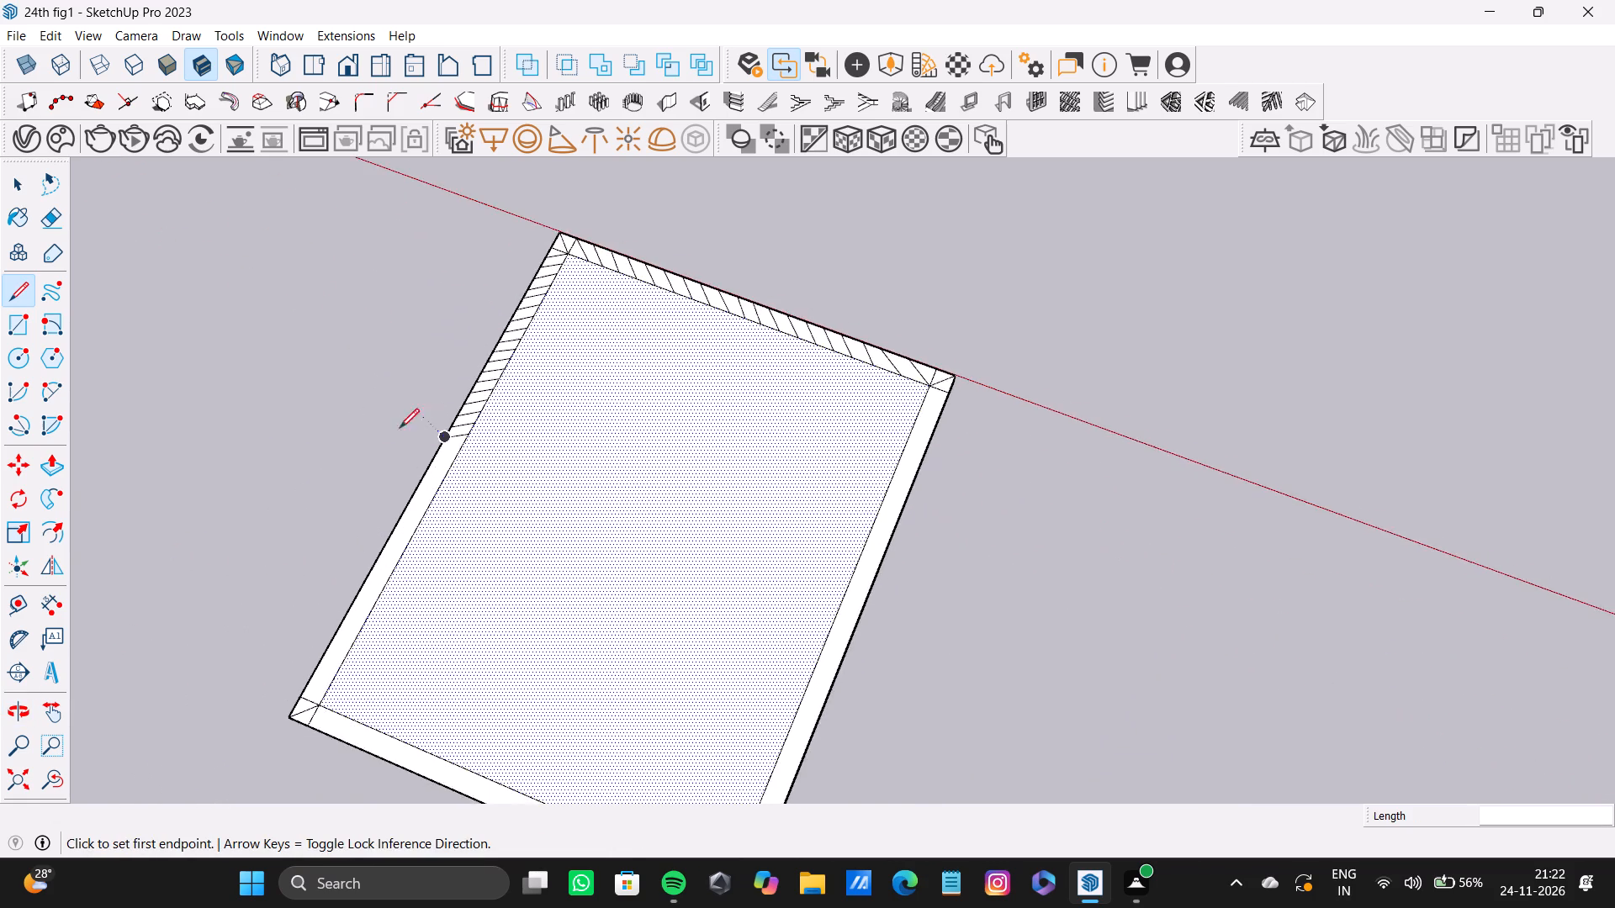
{"action": "scroll", "coordinate": [389, 440], "scroll_direction": "up", "scroll_amount": 11}
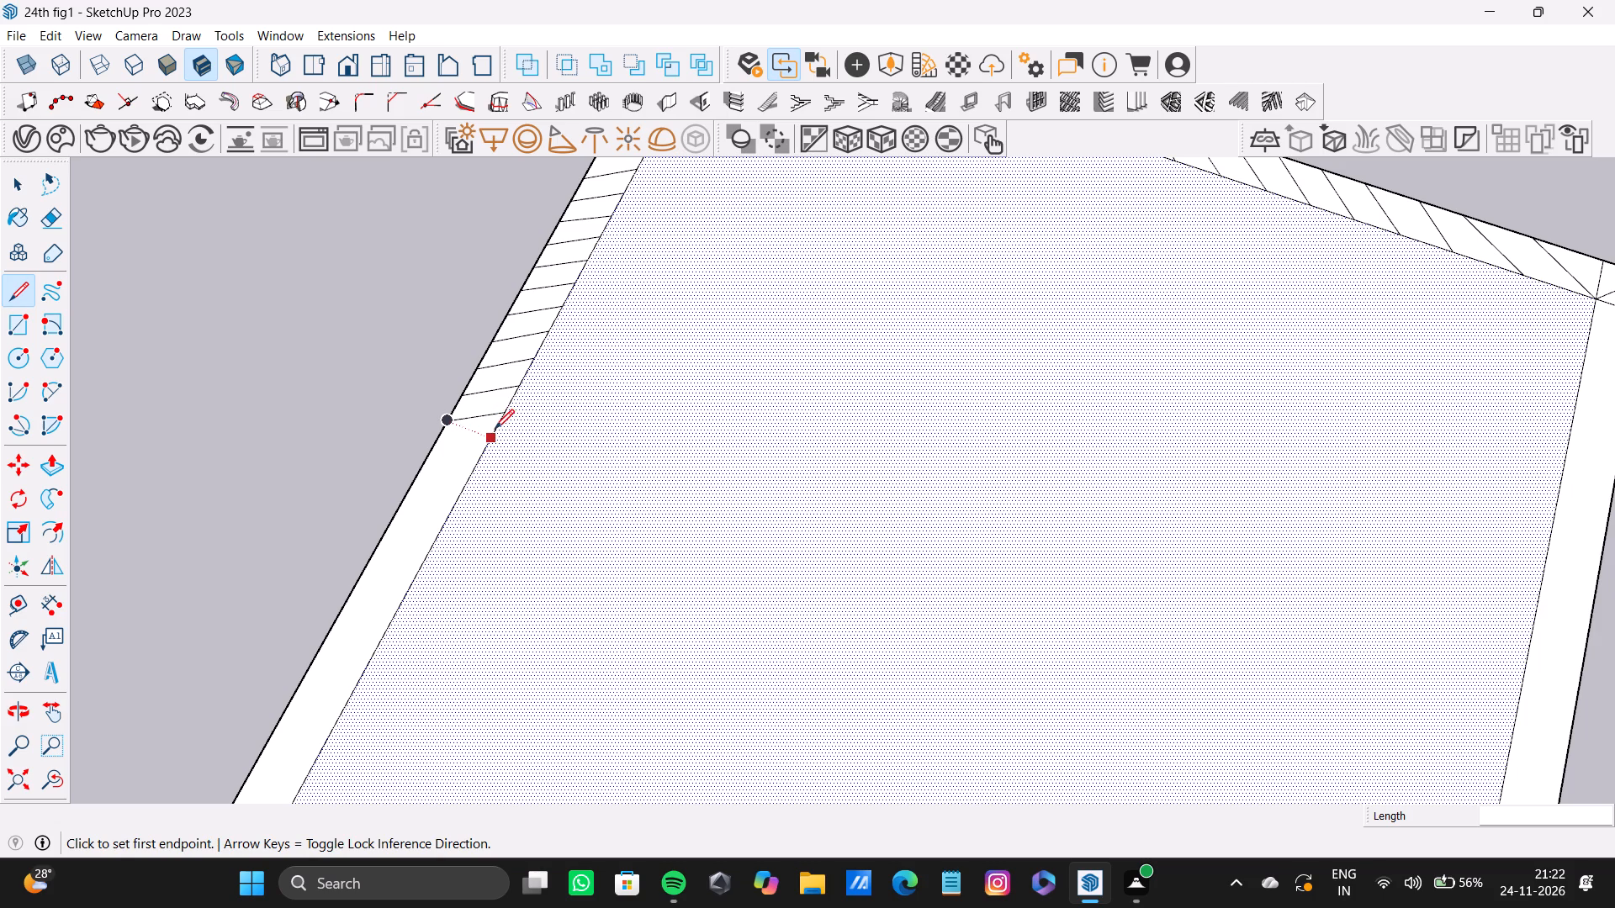
{"action": "scroll", "coordinate": [494, 442], "scroll_direction": "up", "scroll_amount": 3}
{"action": "left_click_drag", "start_coordinate": [486, 441], "coordinate": [479, 439]}
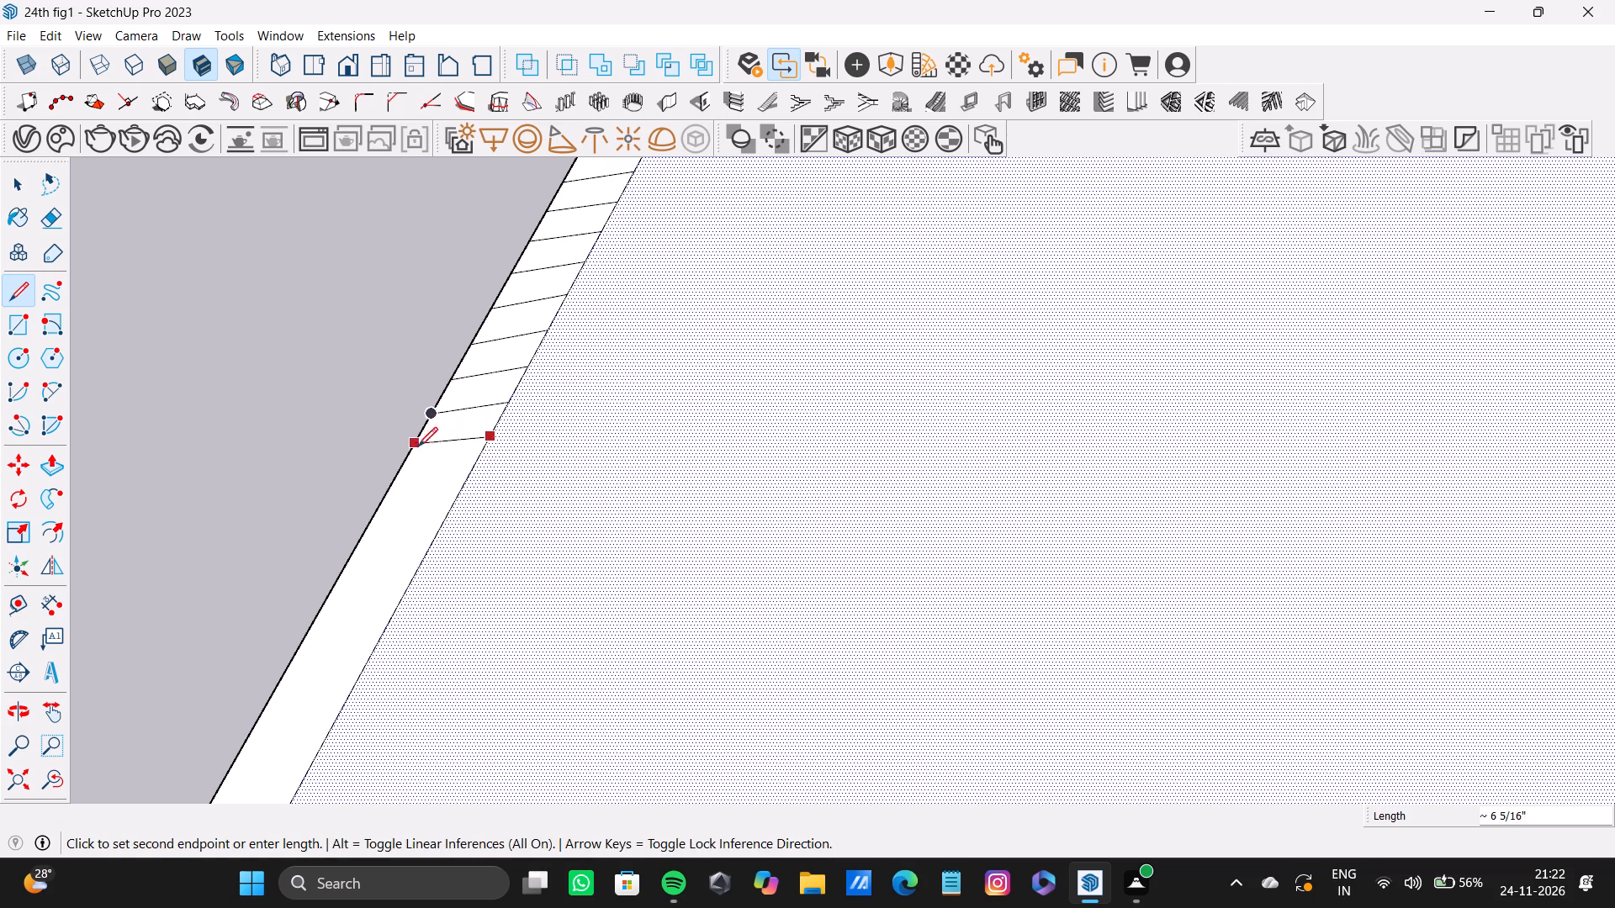
{"action": "left_click", "coordinate": [411, 452]}
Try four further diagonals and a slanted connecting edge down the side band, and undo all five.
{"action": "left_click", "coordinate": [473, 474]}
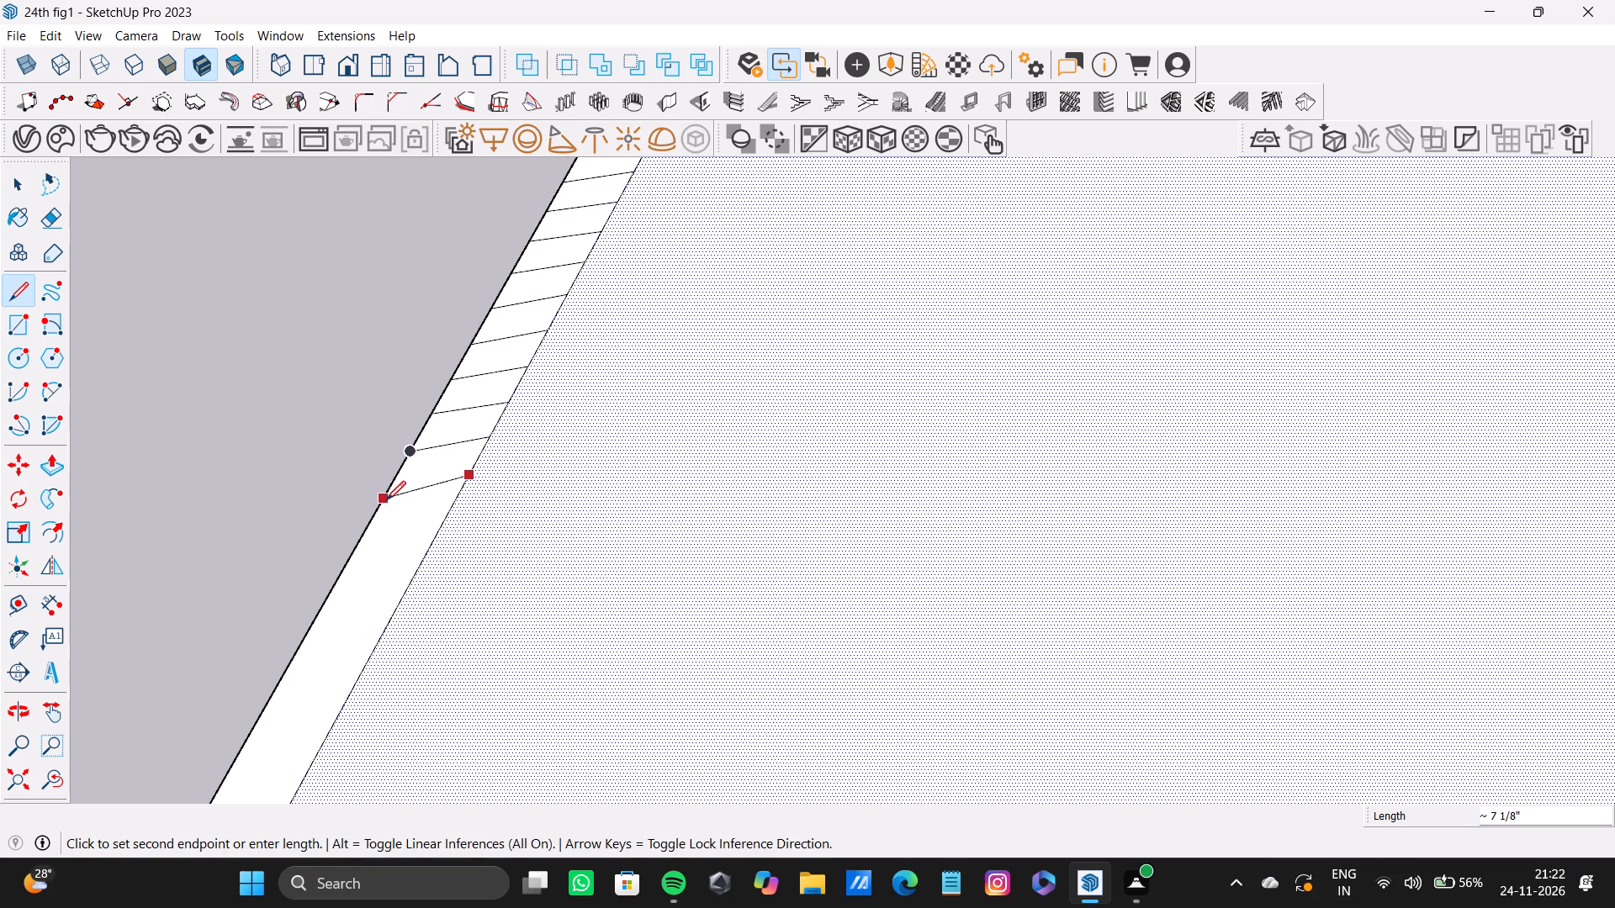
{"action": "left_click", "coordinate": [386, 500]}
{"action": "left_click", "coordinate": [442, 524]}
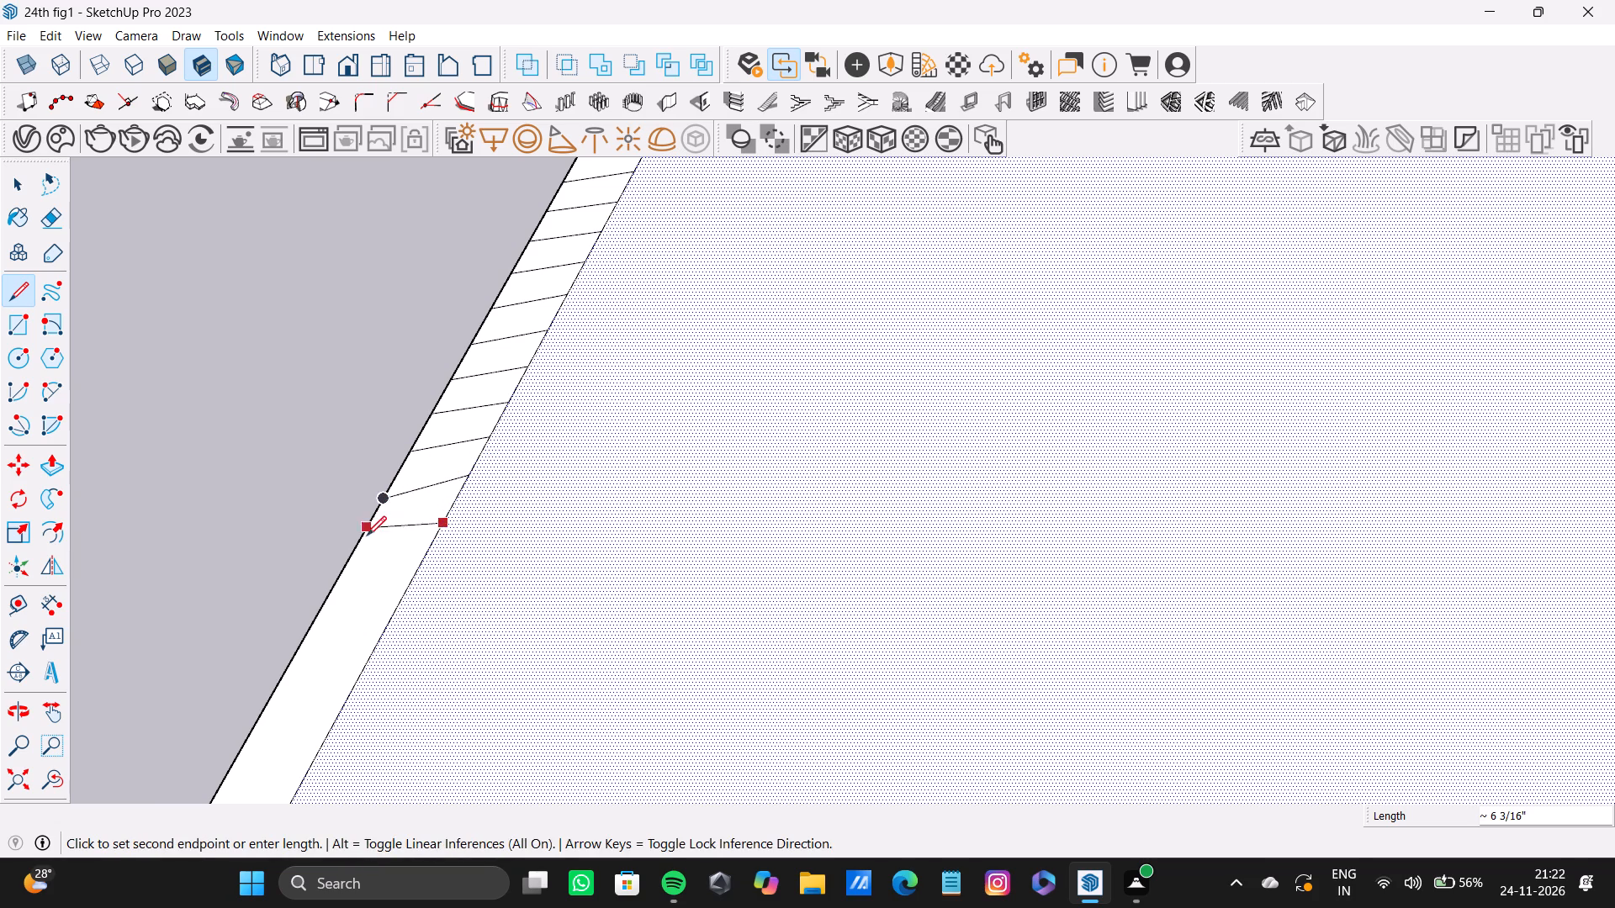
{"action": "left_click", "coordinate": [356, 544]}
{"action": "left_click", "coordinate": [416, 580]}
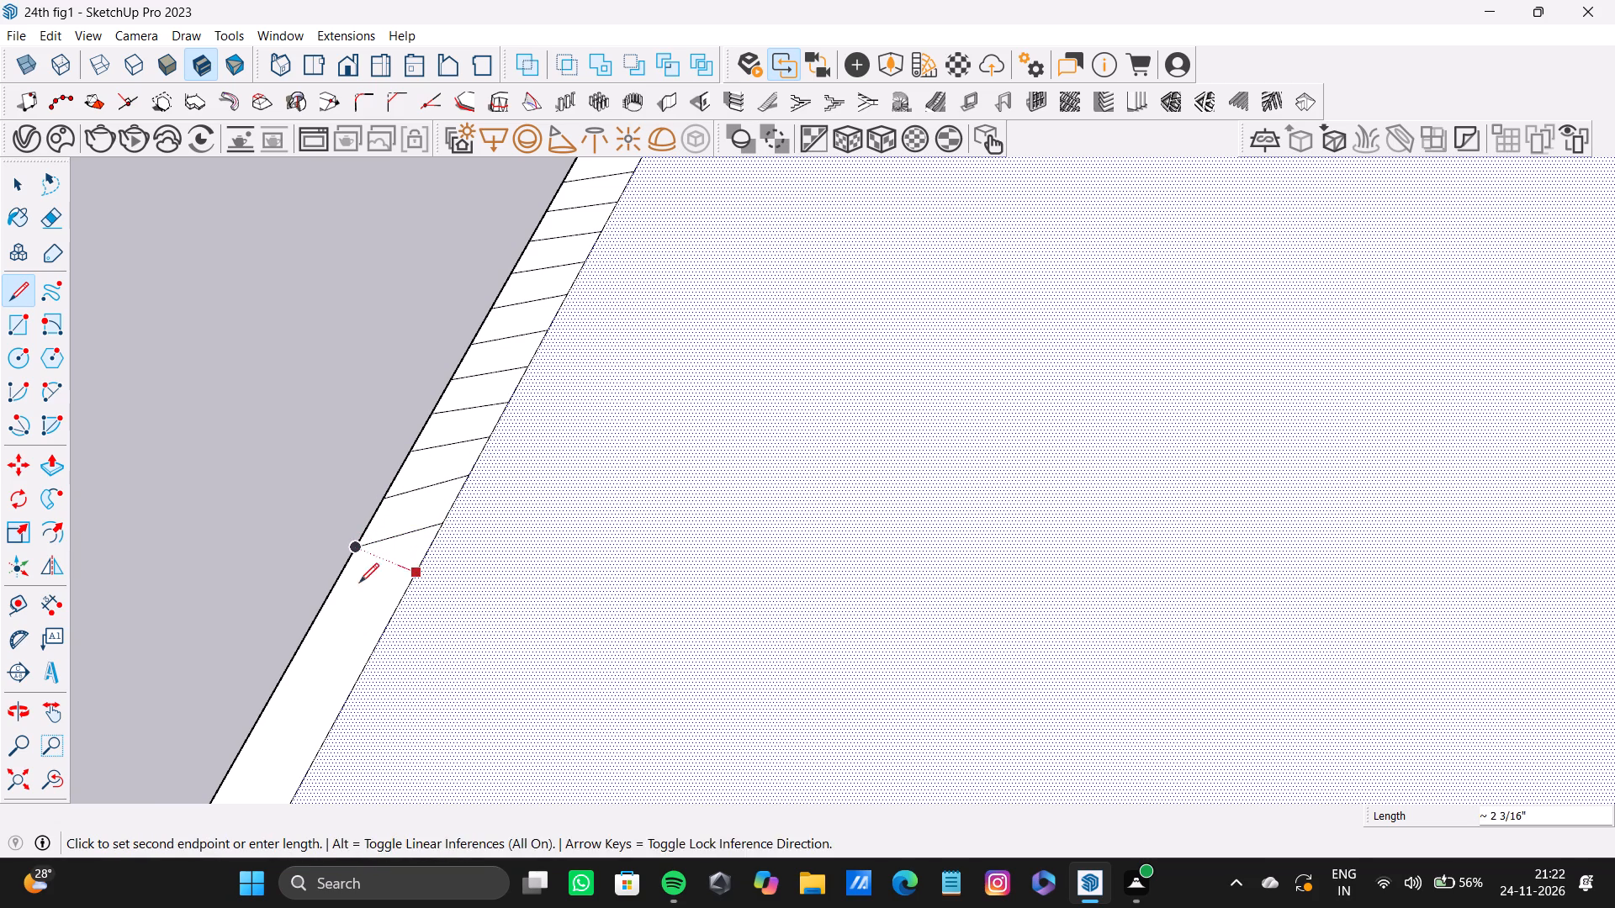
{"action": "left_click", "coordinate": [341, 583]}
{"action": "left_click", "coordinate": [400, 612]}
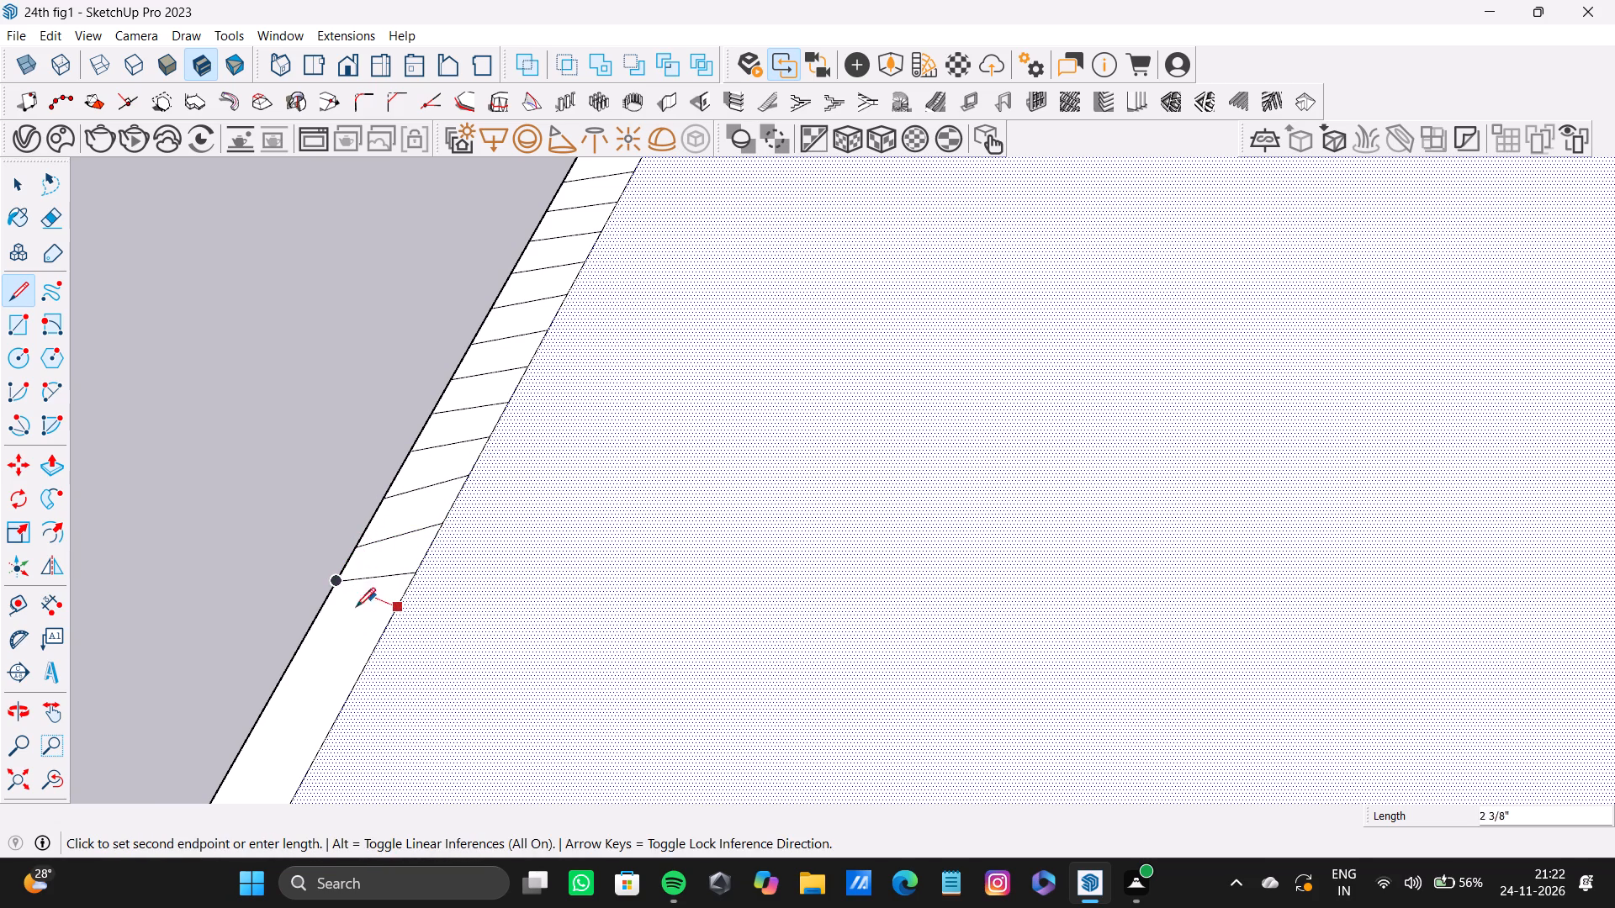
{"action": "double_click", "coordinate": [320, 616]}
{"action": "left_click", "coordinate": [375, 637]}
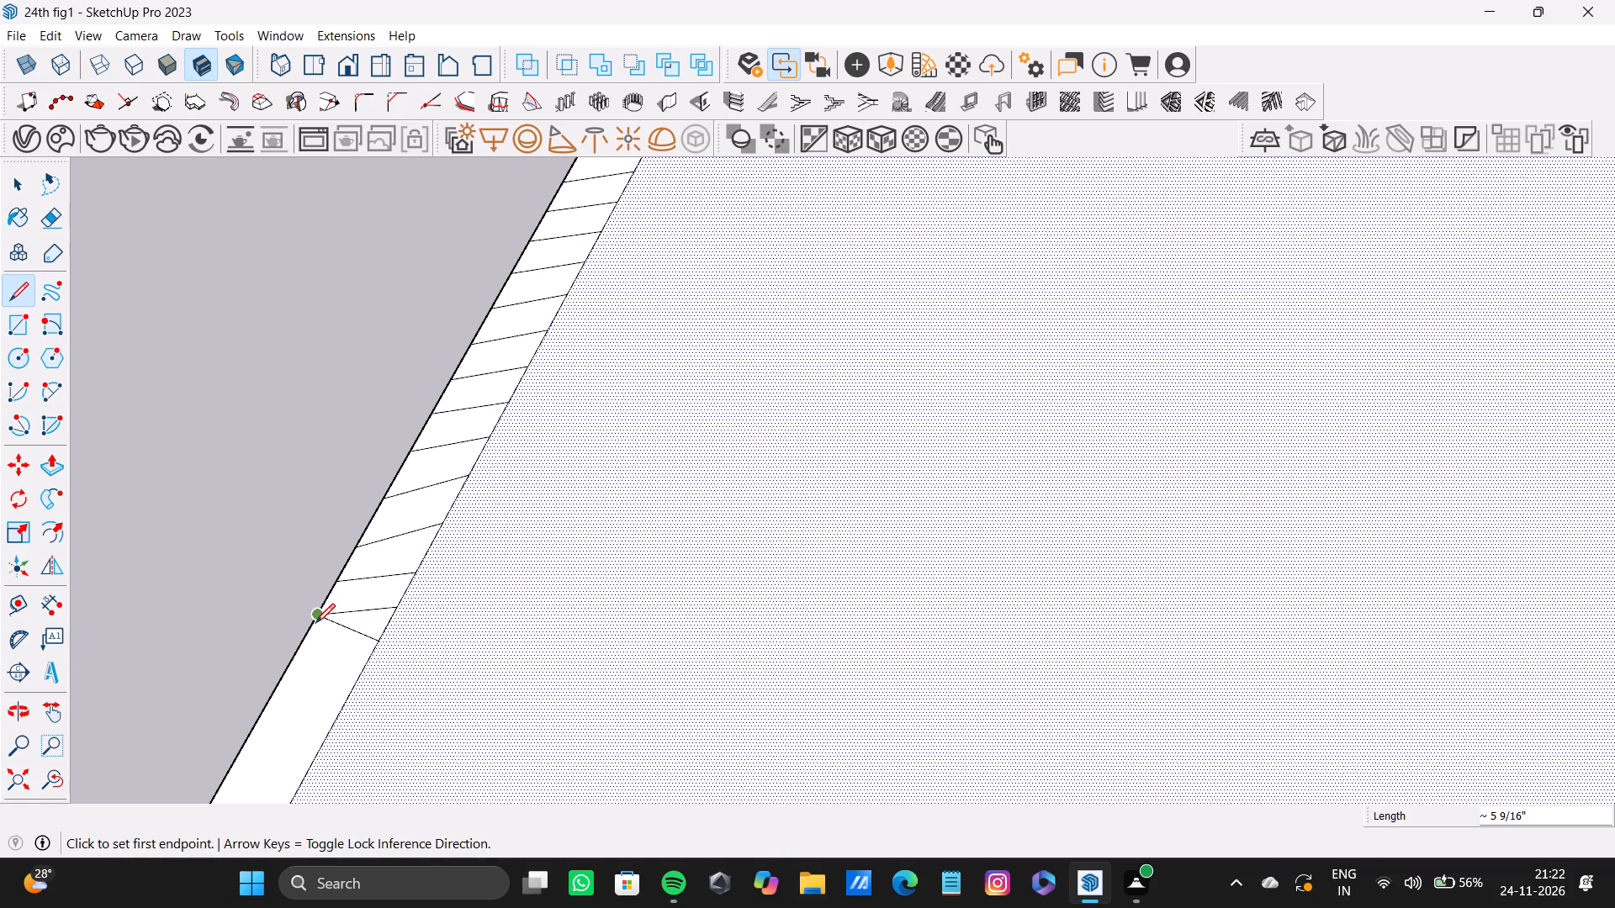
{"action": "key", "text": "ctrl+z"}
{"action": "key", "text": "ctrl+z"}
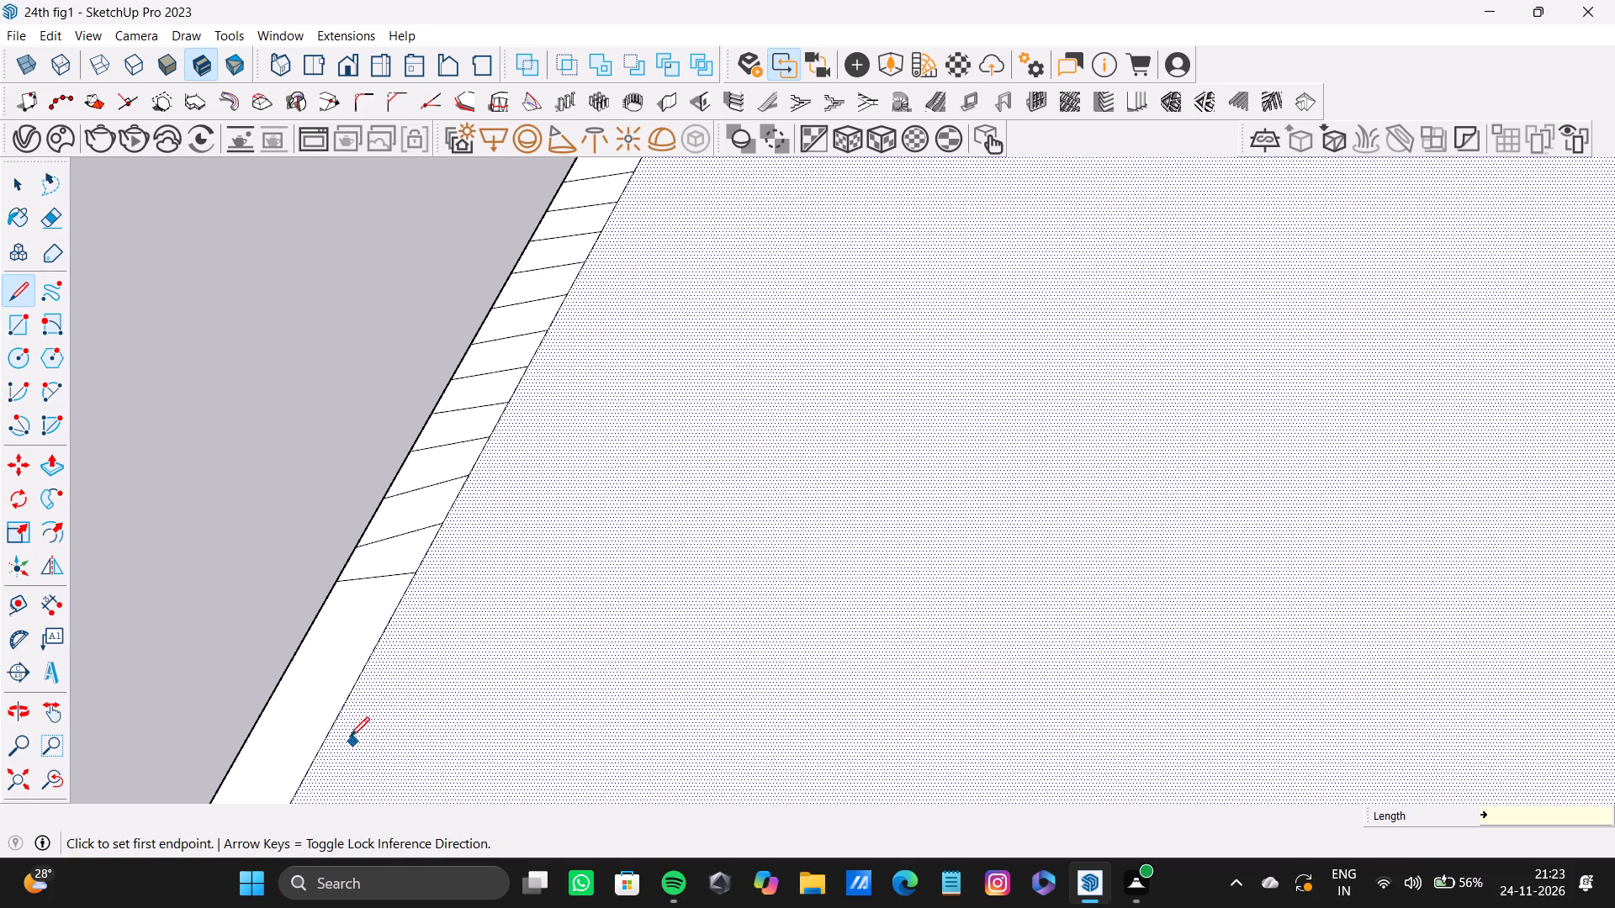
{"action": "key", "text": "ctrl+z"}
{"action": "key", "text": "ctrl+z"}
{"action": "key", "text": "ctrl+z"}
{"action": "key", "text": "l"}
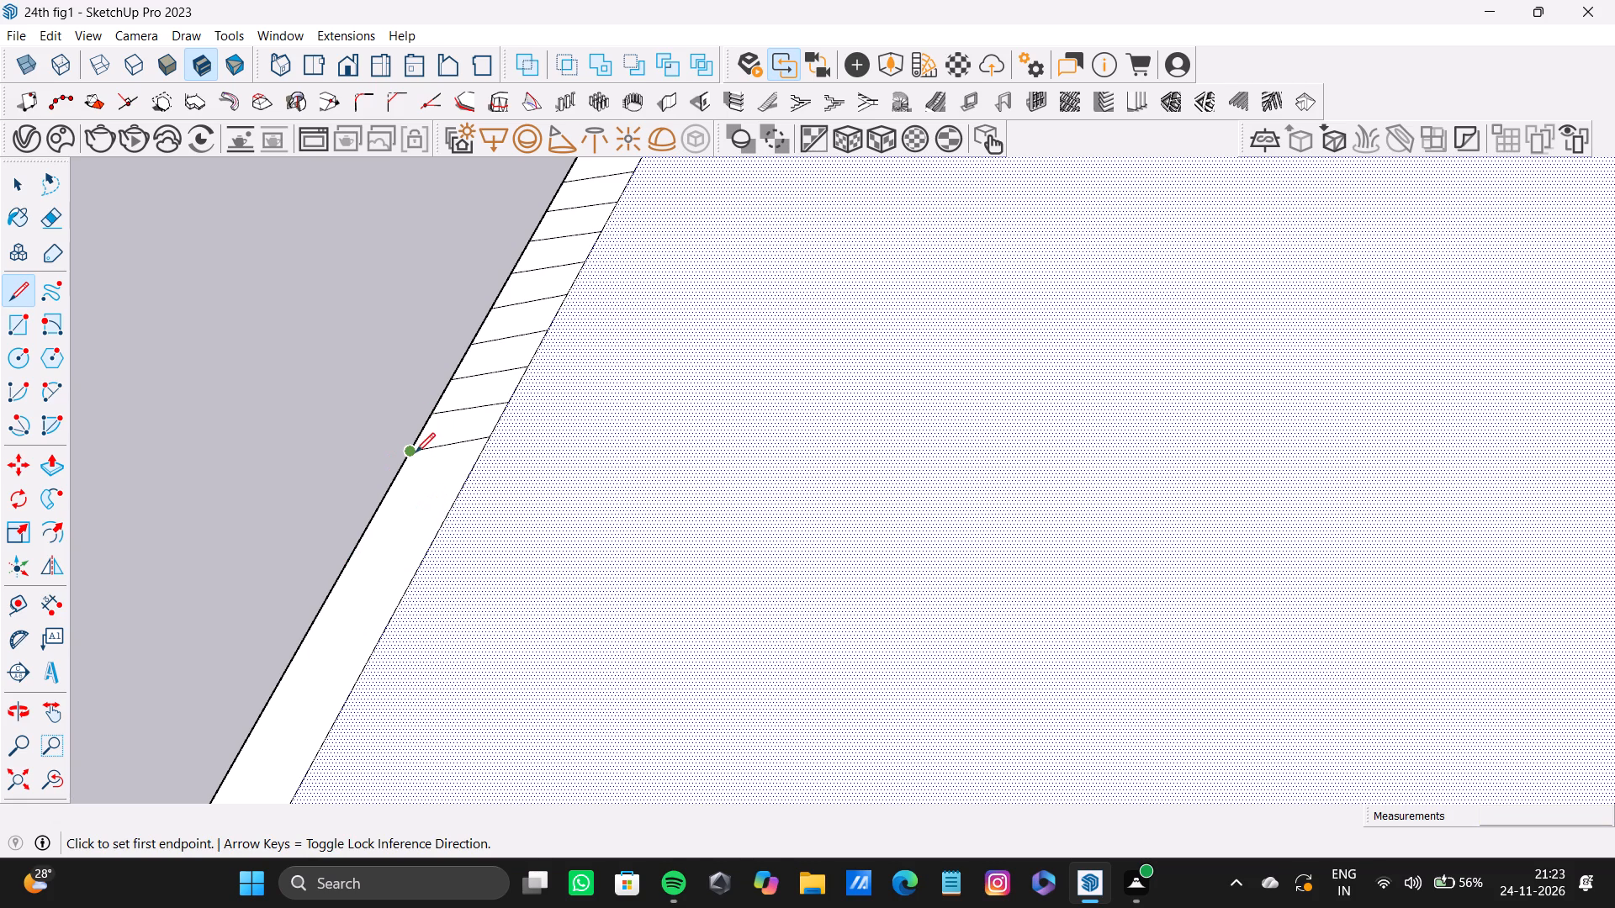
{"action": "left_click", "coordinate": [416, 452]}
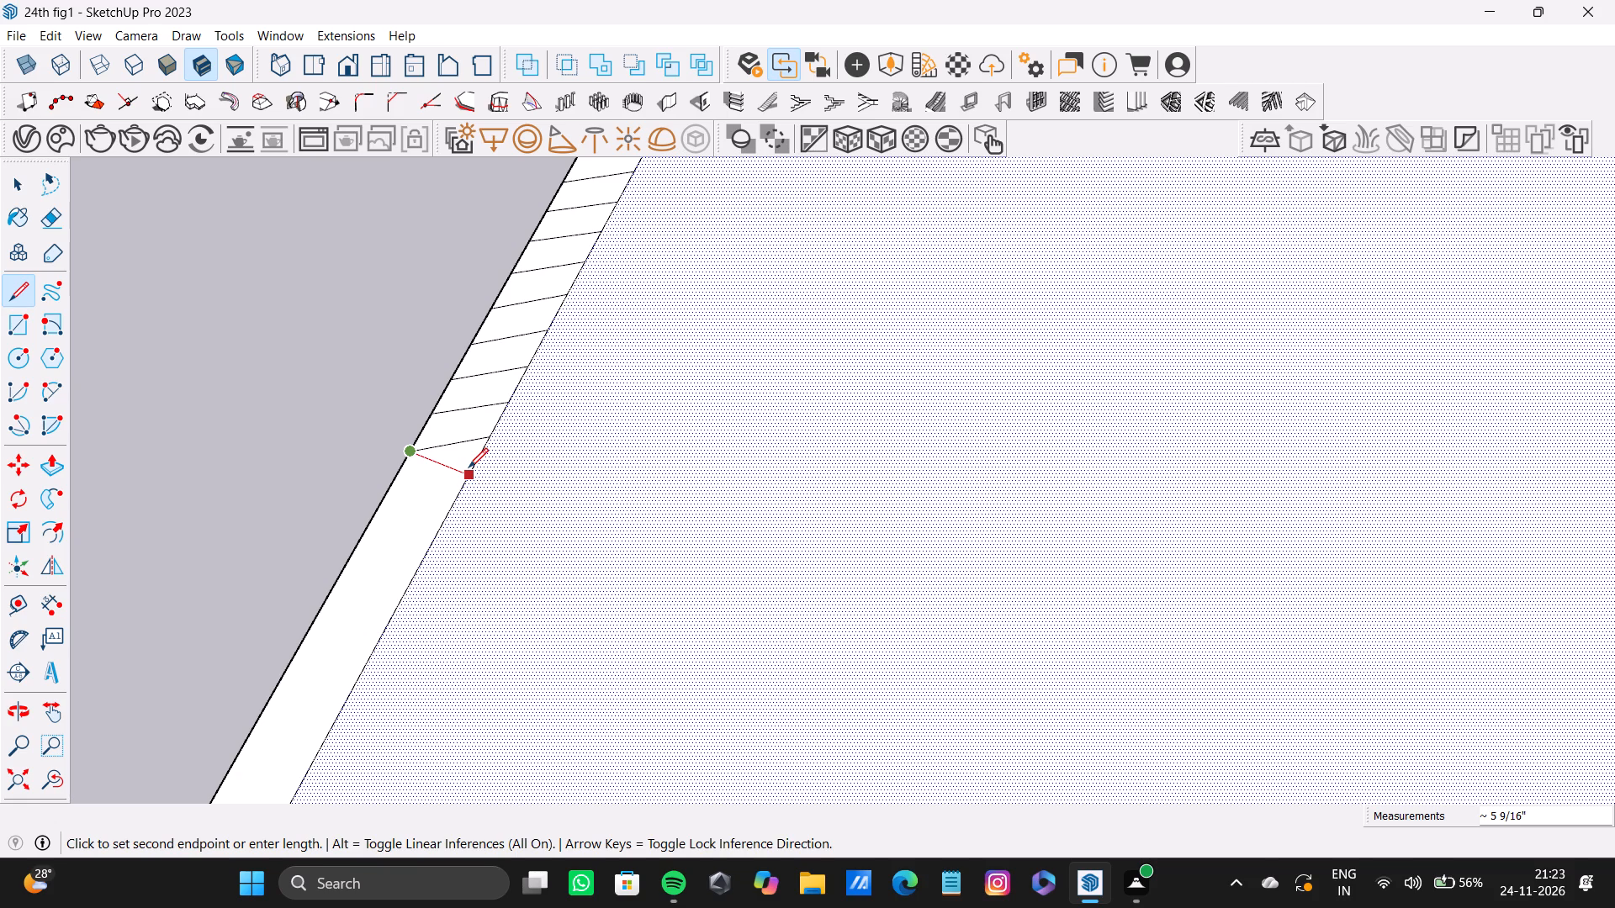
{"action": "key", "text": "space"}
Draw four more parallel diagonals, about 6 13/16" to 6 7/8" long, below the last one in the side band's row.
{"action": "type", "text": "l"}
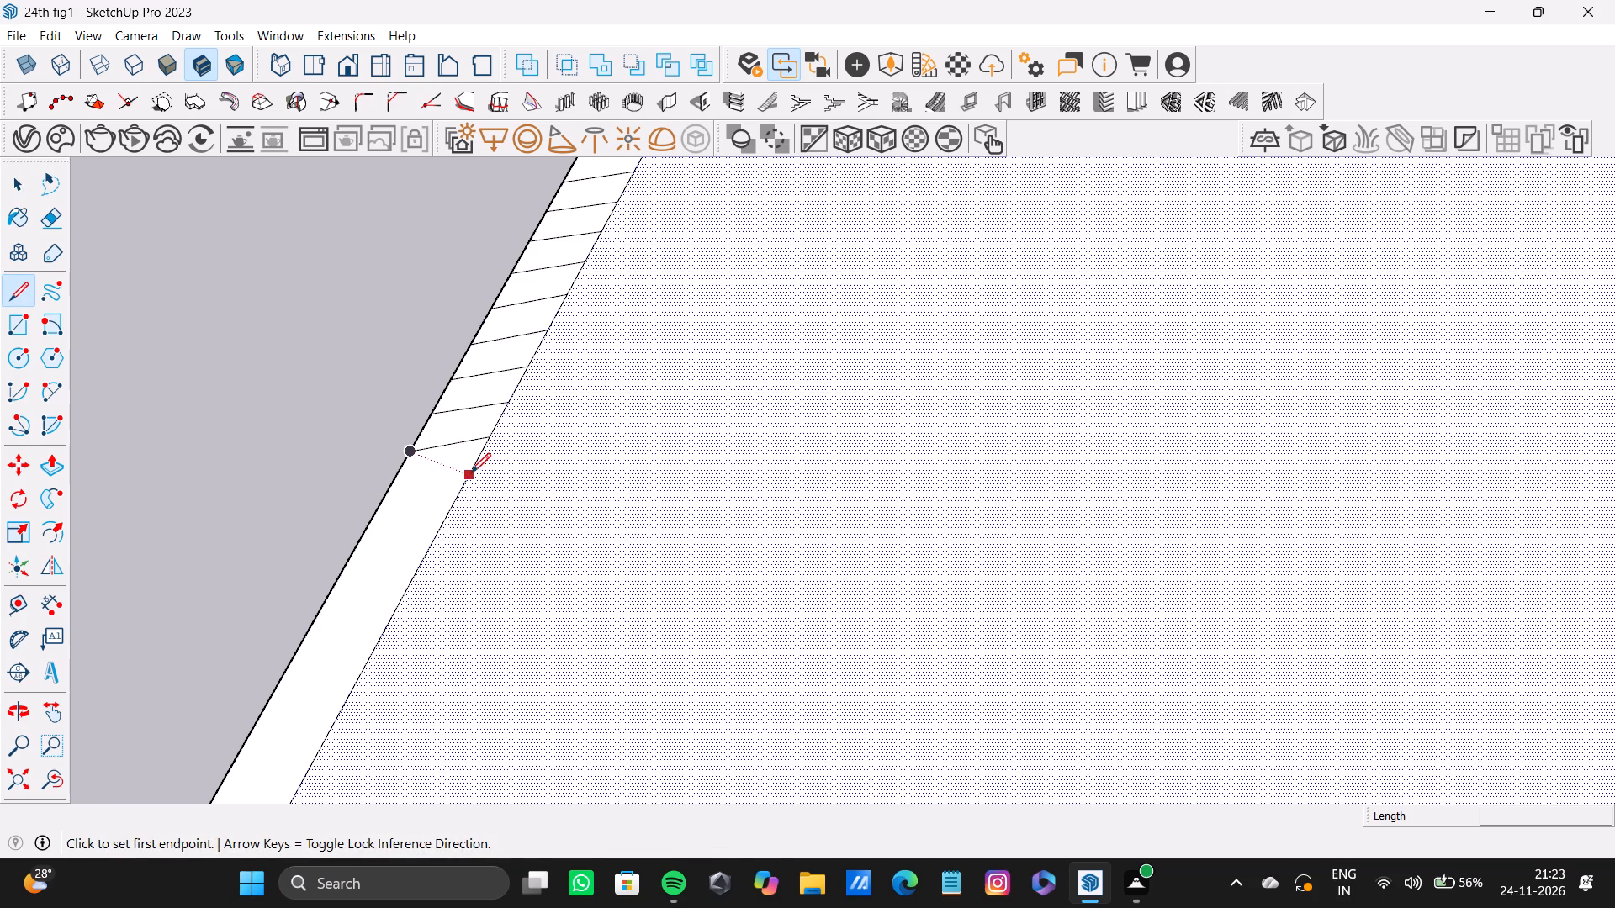
{"action": "left_click", "coordinate": [471, 472]}
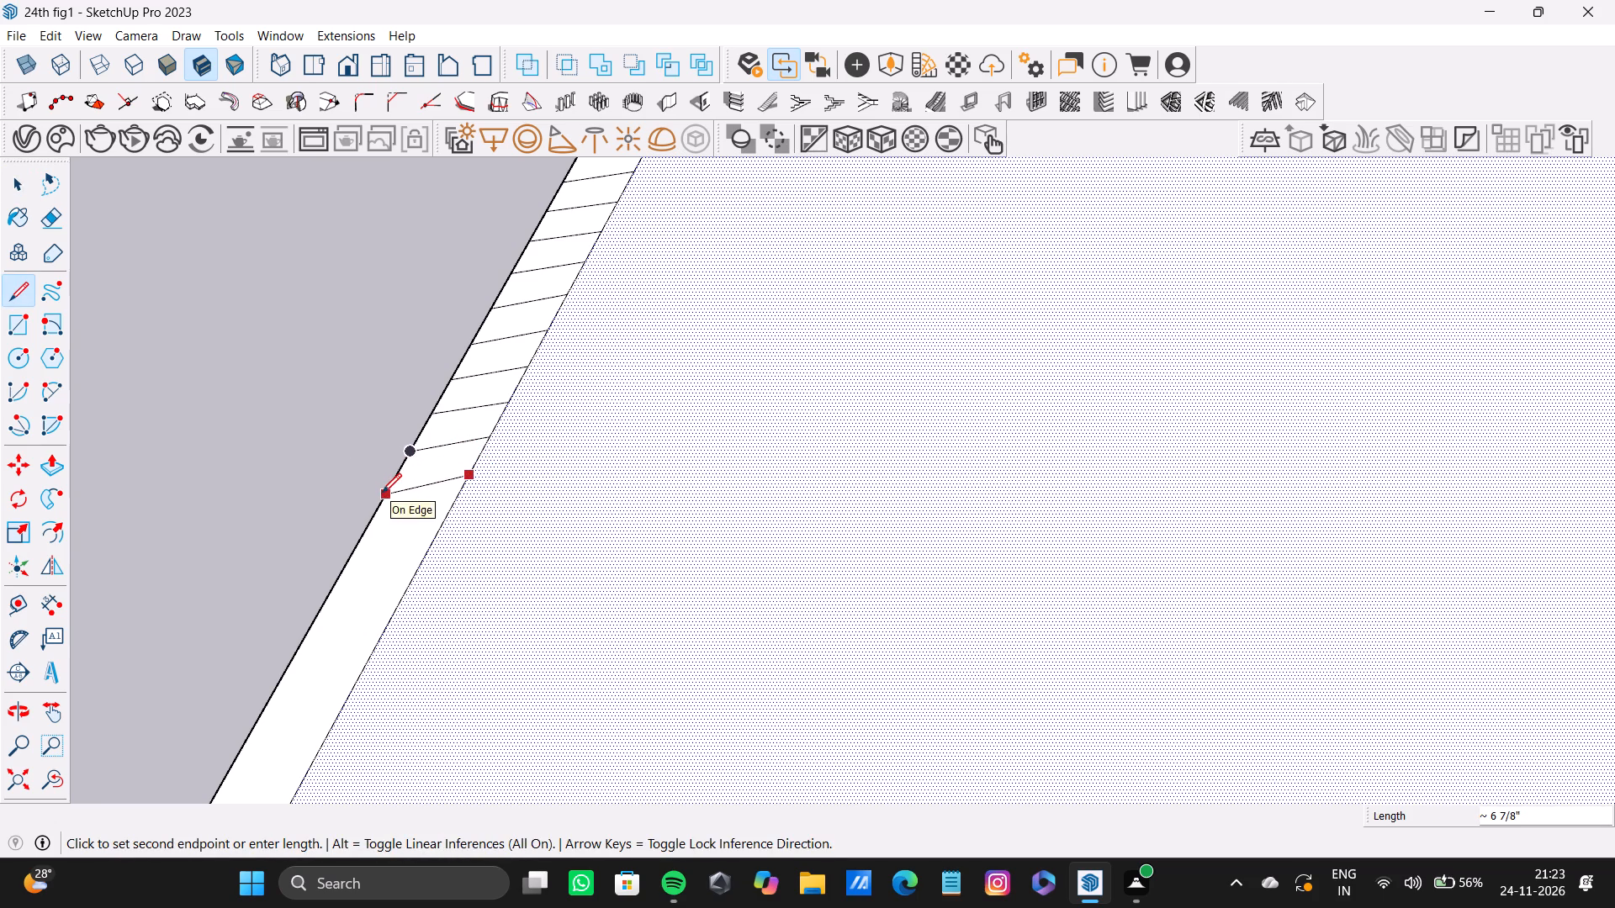
{"action": "left_click", "coordinate": [381, 493]}
{"action": "left_click", "coordinate": [444, 522]}
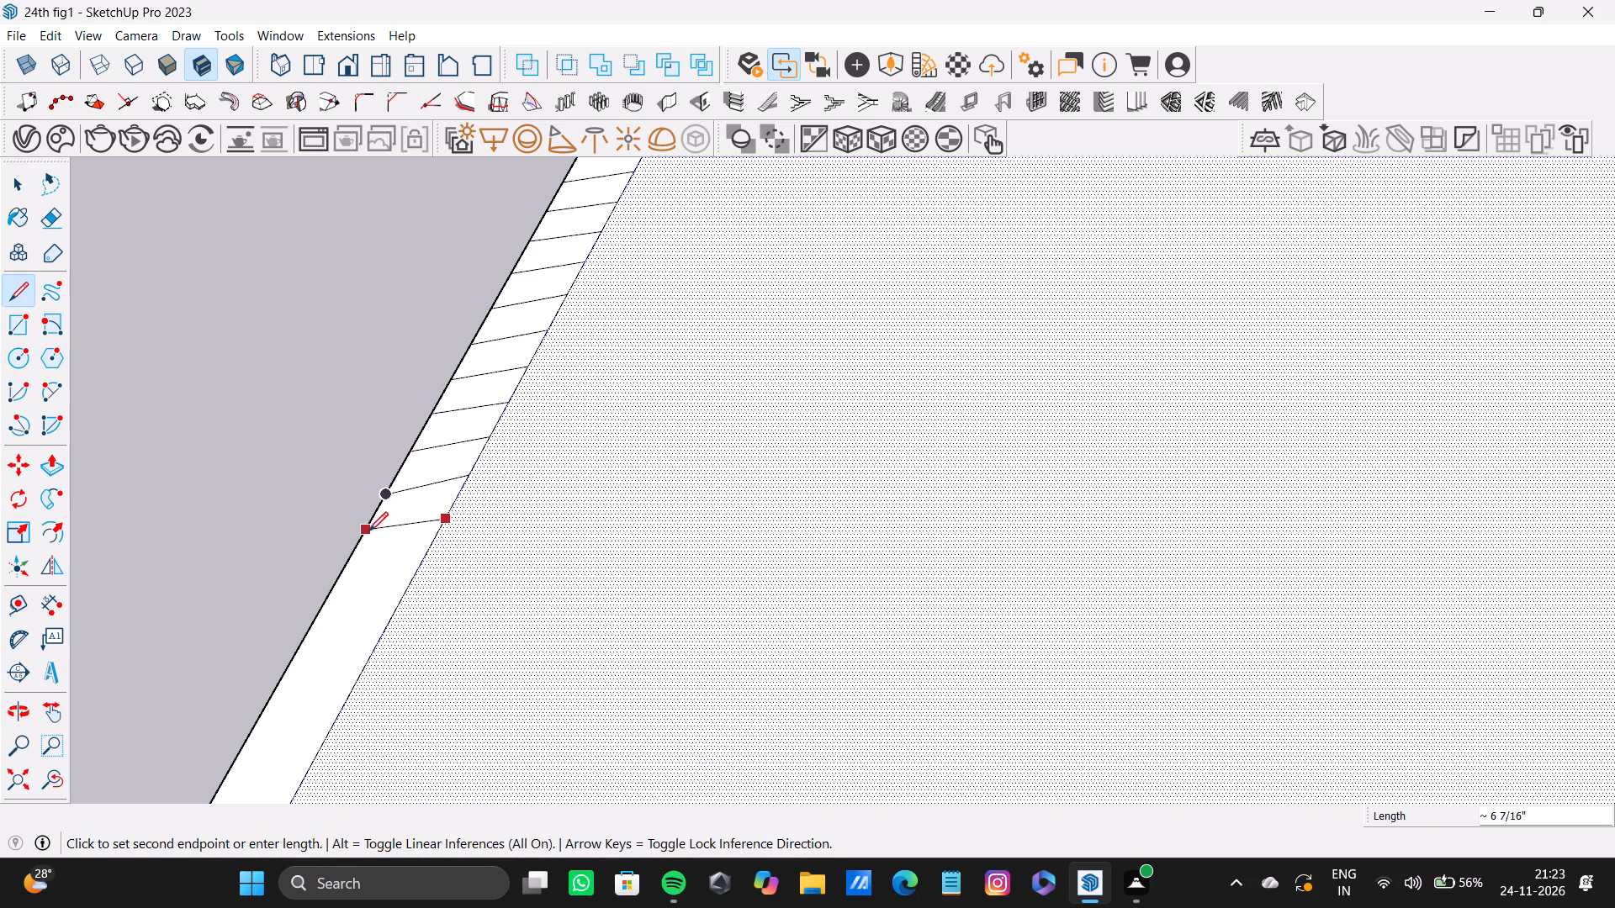
{"action": "left_click", "coordinate": [352, 532]}
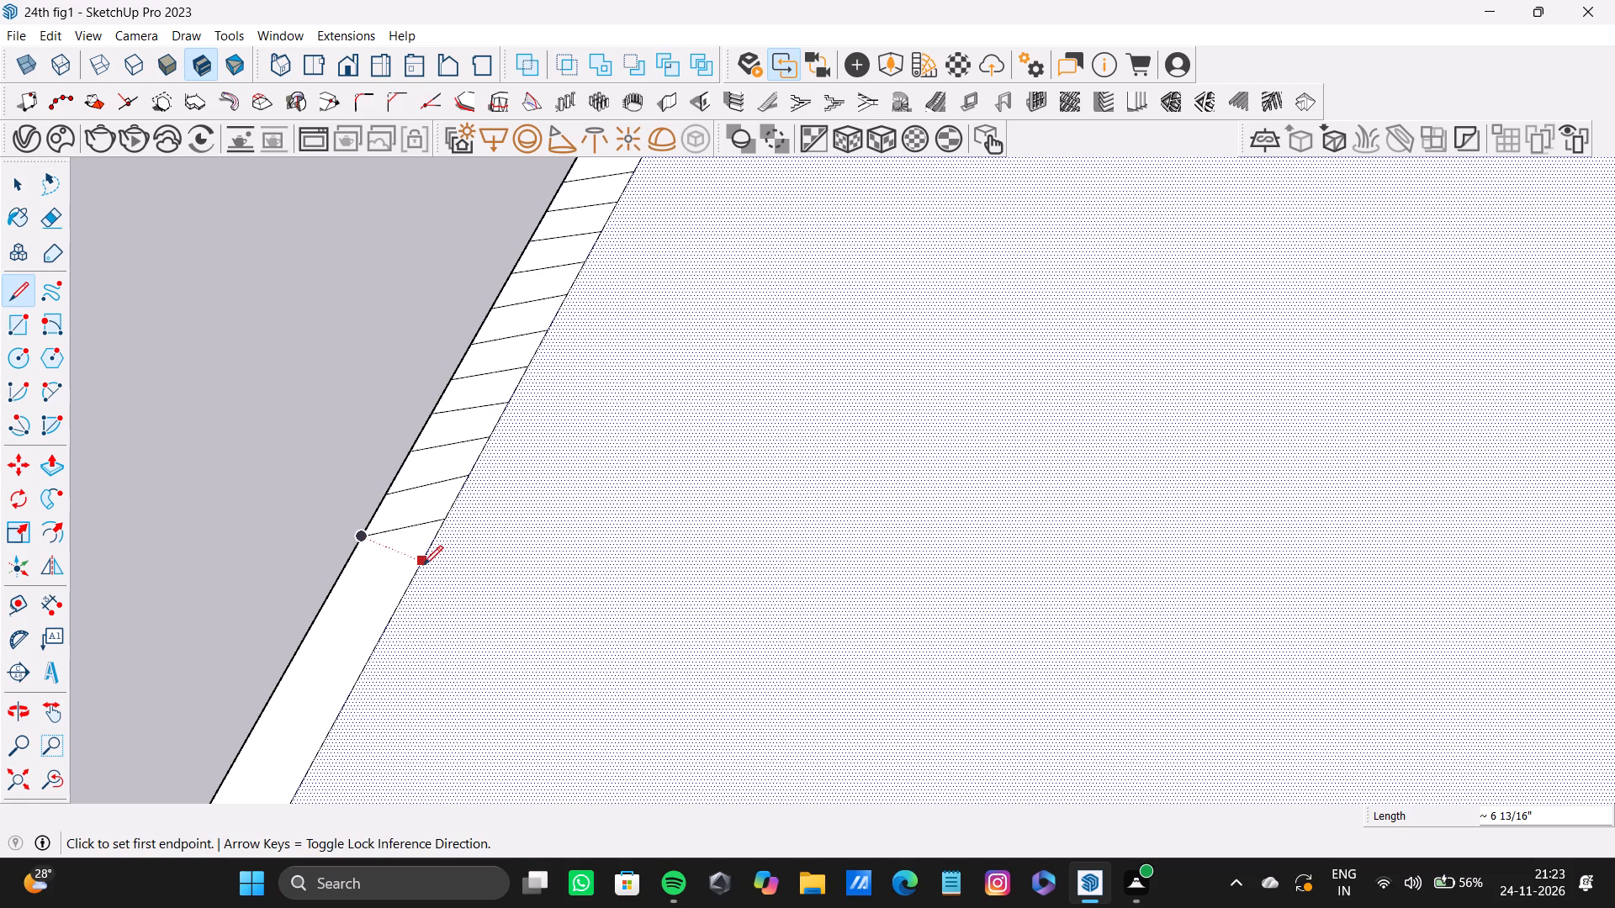
{"action": "left_click", "coordinate": [422, 564]}
{"action": "left_click", "coordinate": [331, 578]}
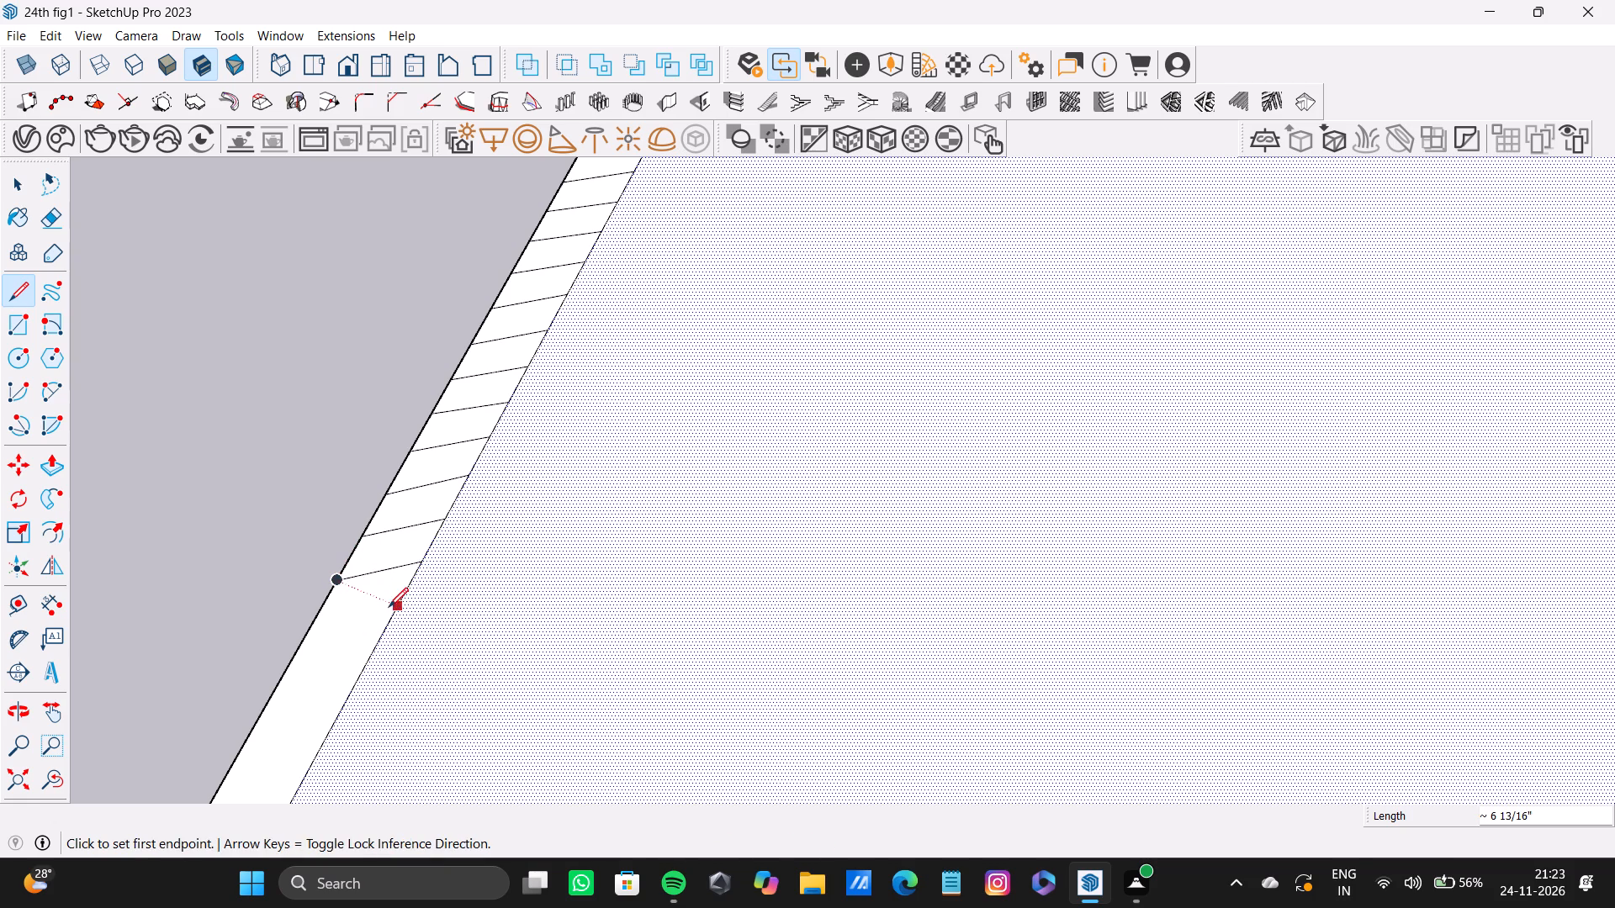
{"action": "left_click", "coordinate": [394, 612]}
{"action": "left_click", "coordinate": [296, 620]}
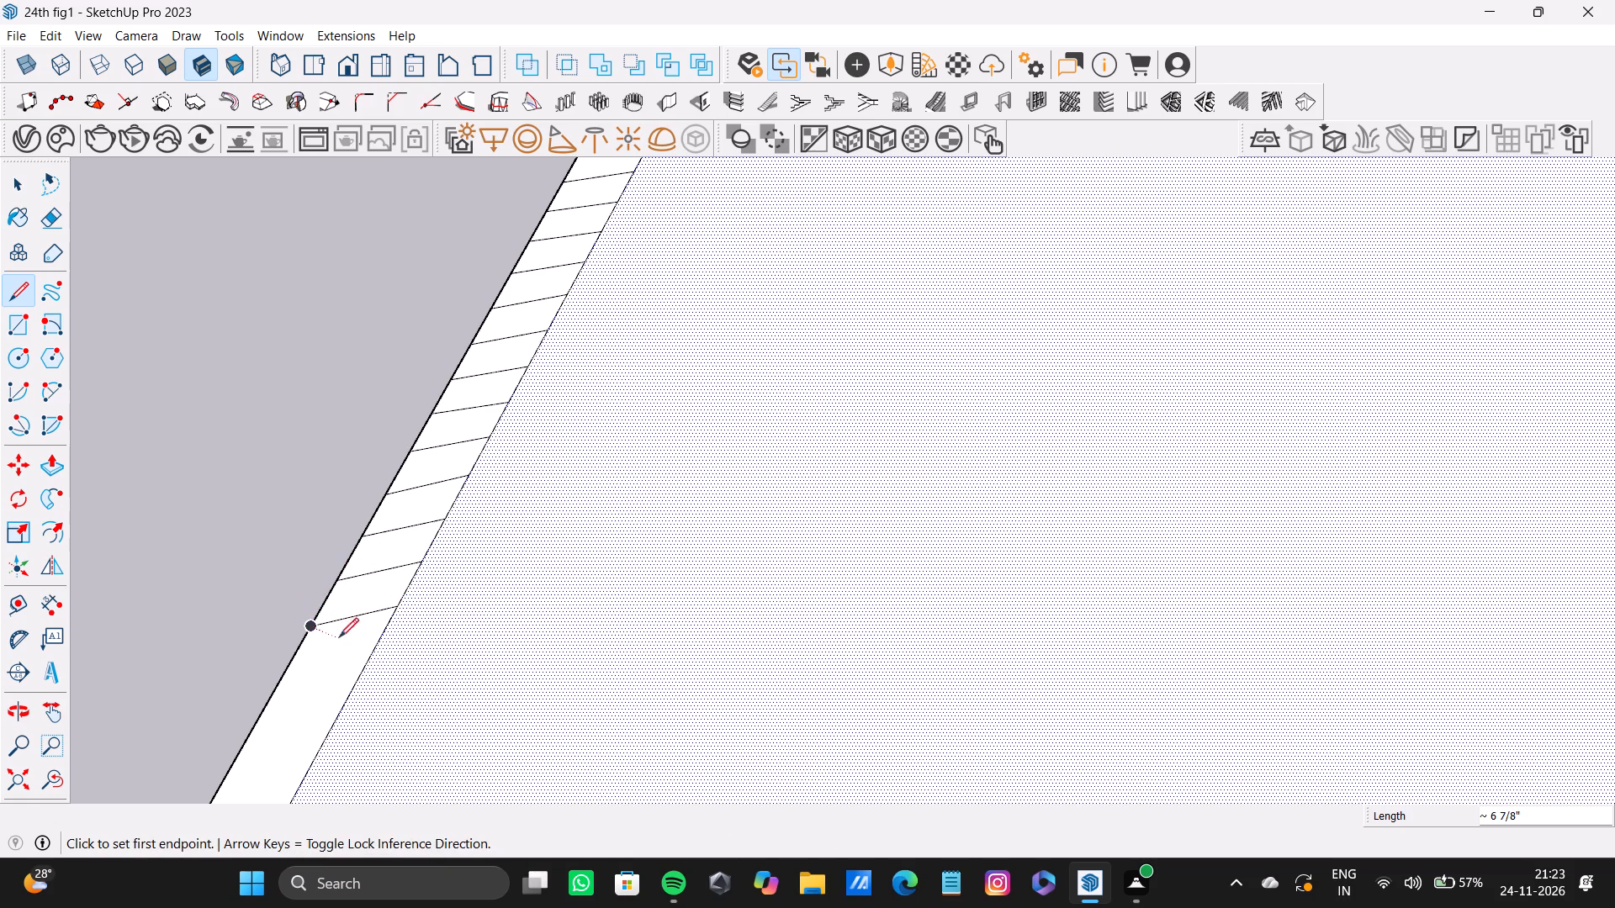
Add three further parallel diagonals, about 6 5/8" to 6 3/4" long, farther down the same side band.
{"action": "left_click", "coordinate": [370, 658]}
{"action": "left_click", "coordinate": [282, 667]}
{"action": "left_click", "coordinate": [345, 695]}
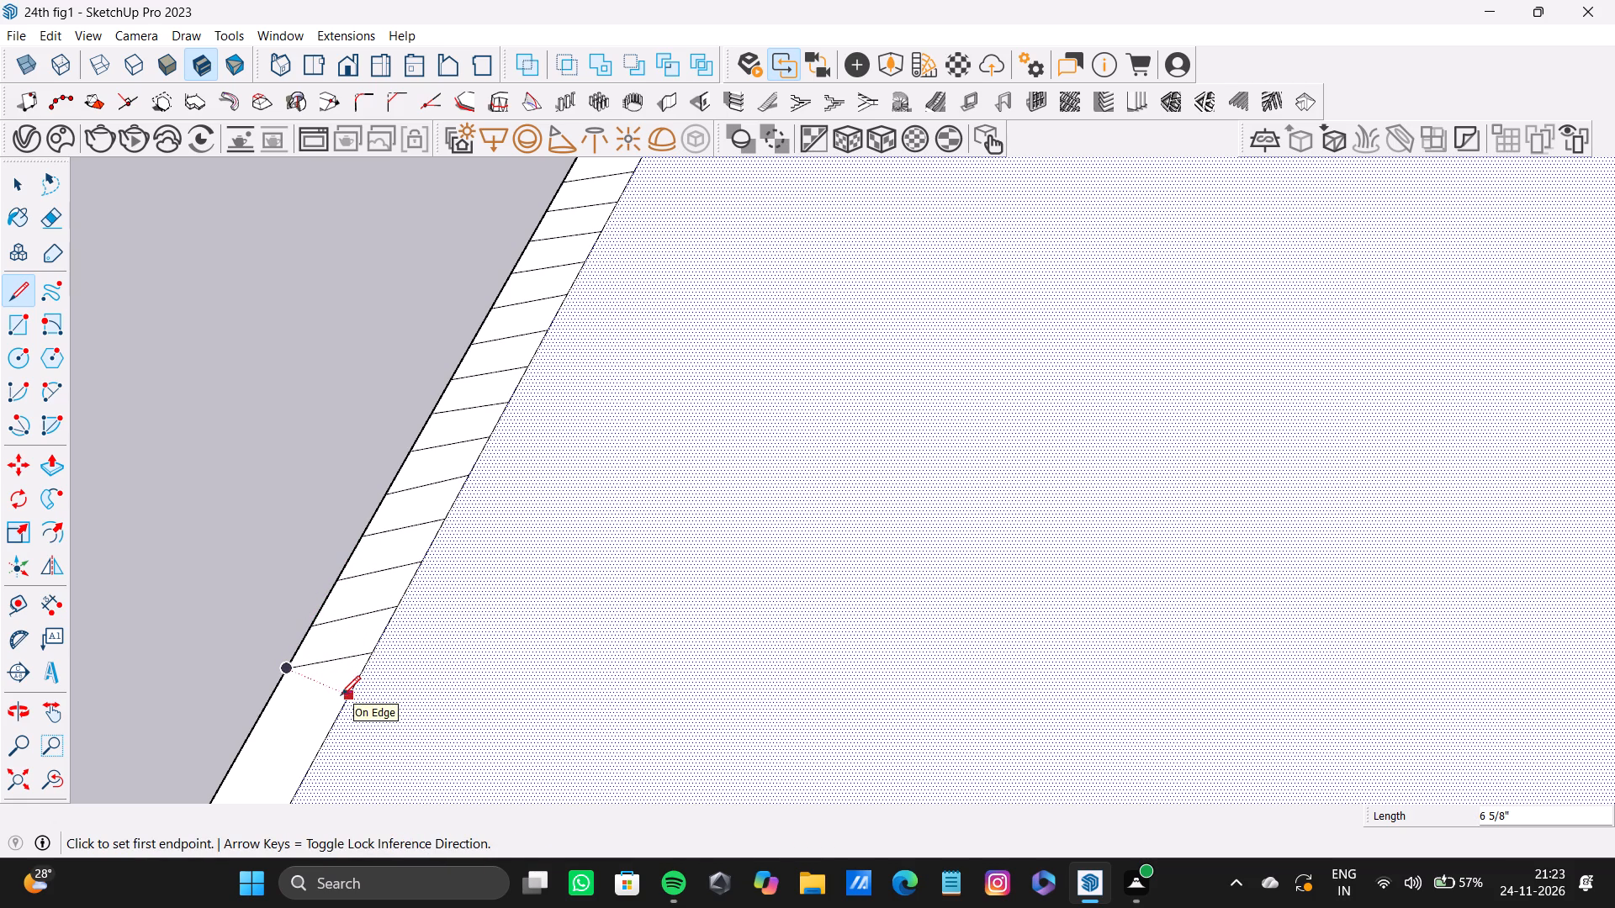
{"action": "left_click", "coordinate": [252, 712]}
{"action": "left_click", "coordinate": [319, 744]}
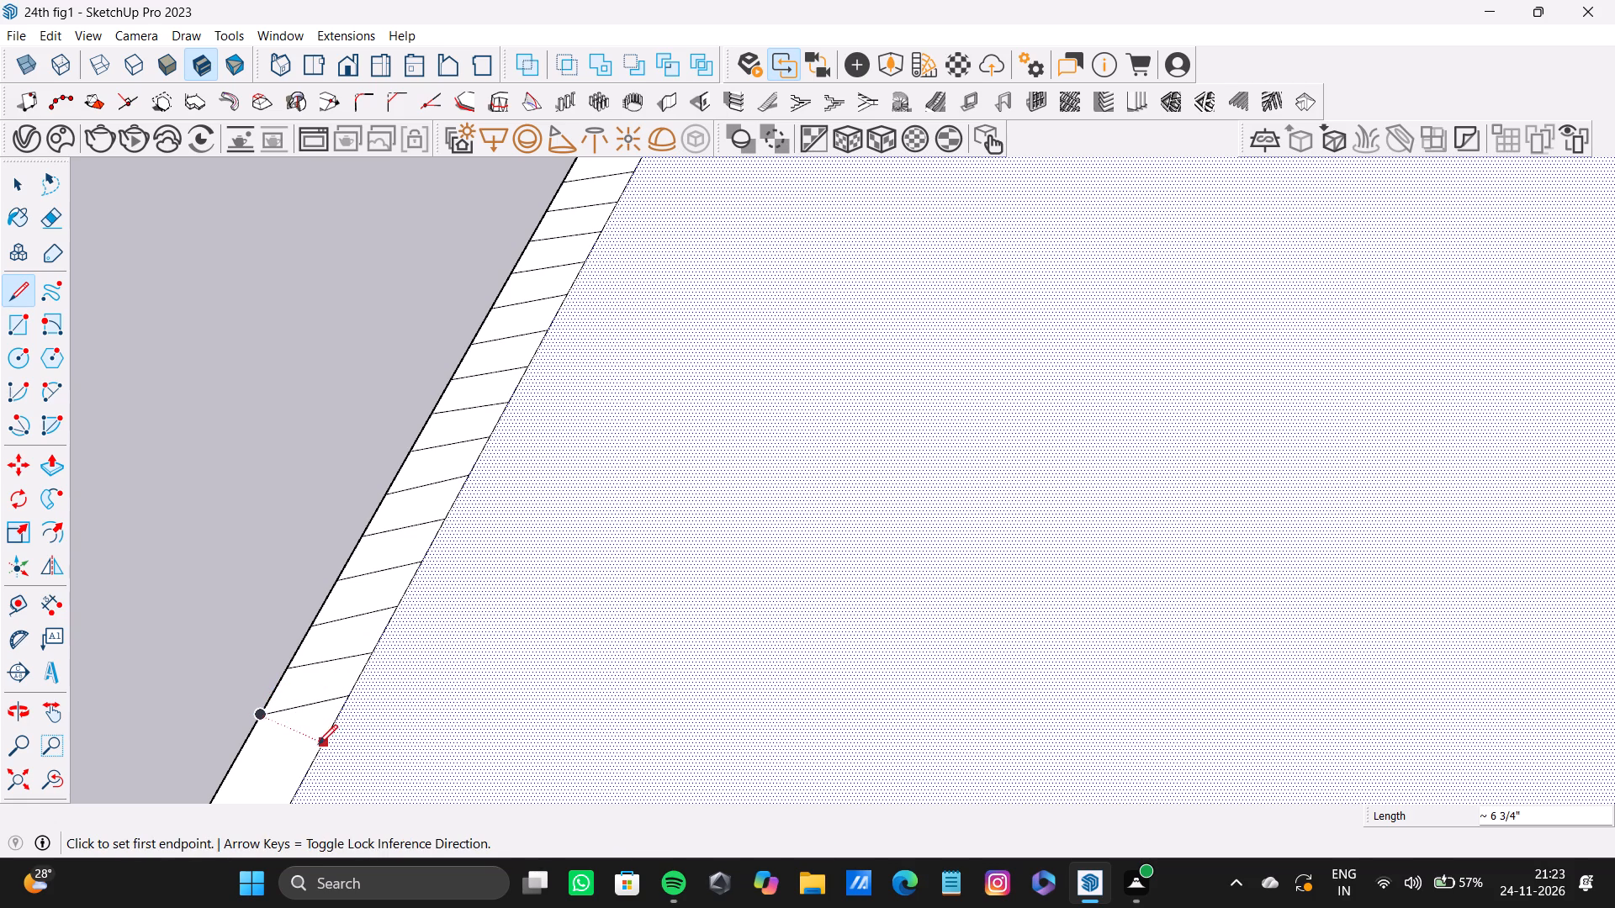
{"action": "left_click", "coordinate": [232, 757]}
Continue the row of parallel diagonals along the side band's undivided stretch toward its far corner.
{"action": "scroll", "coordinate": [272, 684], "scroll_direction": "down", "scroll_amount": 11}
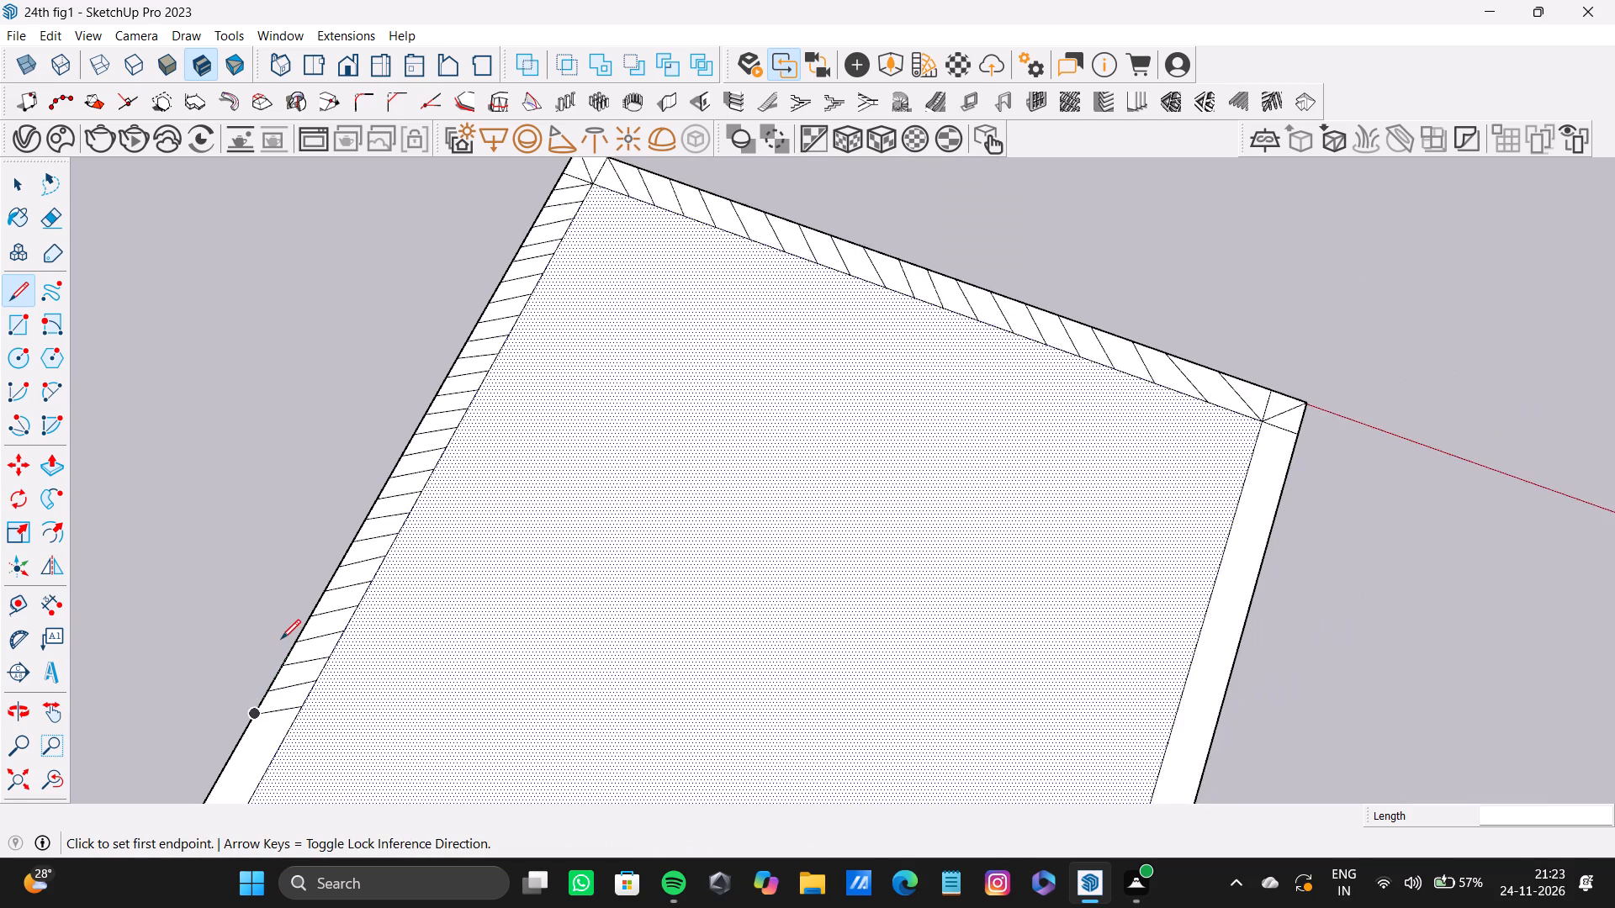
{"action": "scroll", "coordinate": [281, 639], "scroll_direction": "down", "scroll_amount": 3}
{"action": "scroll", "coordinate": [313, 553], "scroll_direction": "down", "scroll_amount": 4}
{"action": "middle_click_drag", "start_coordinate": [330, 619], "coordinate": [507, 384], "text": "shift"}
{"action": "scroll", "coordinate": [438, 448], "scroll_direction": "up", "scroll_amount": 4}
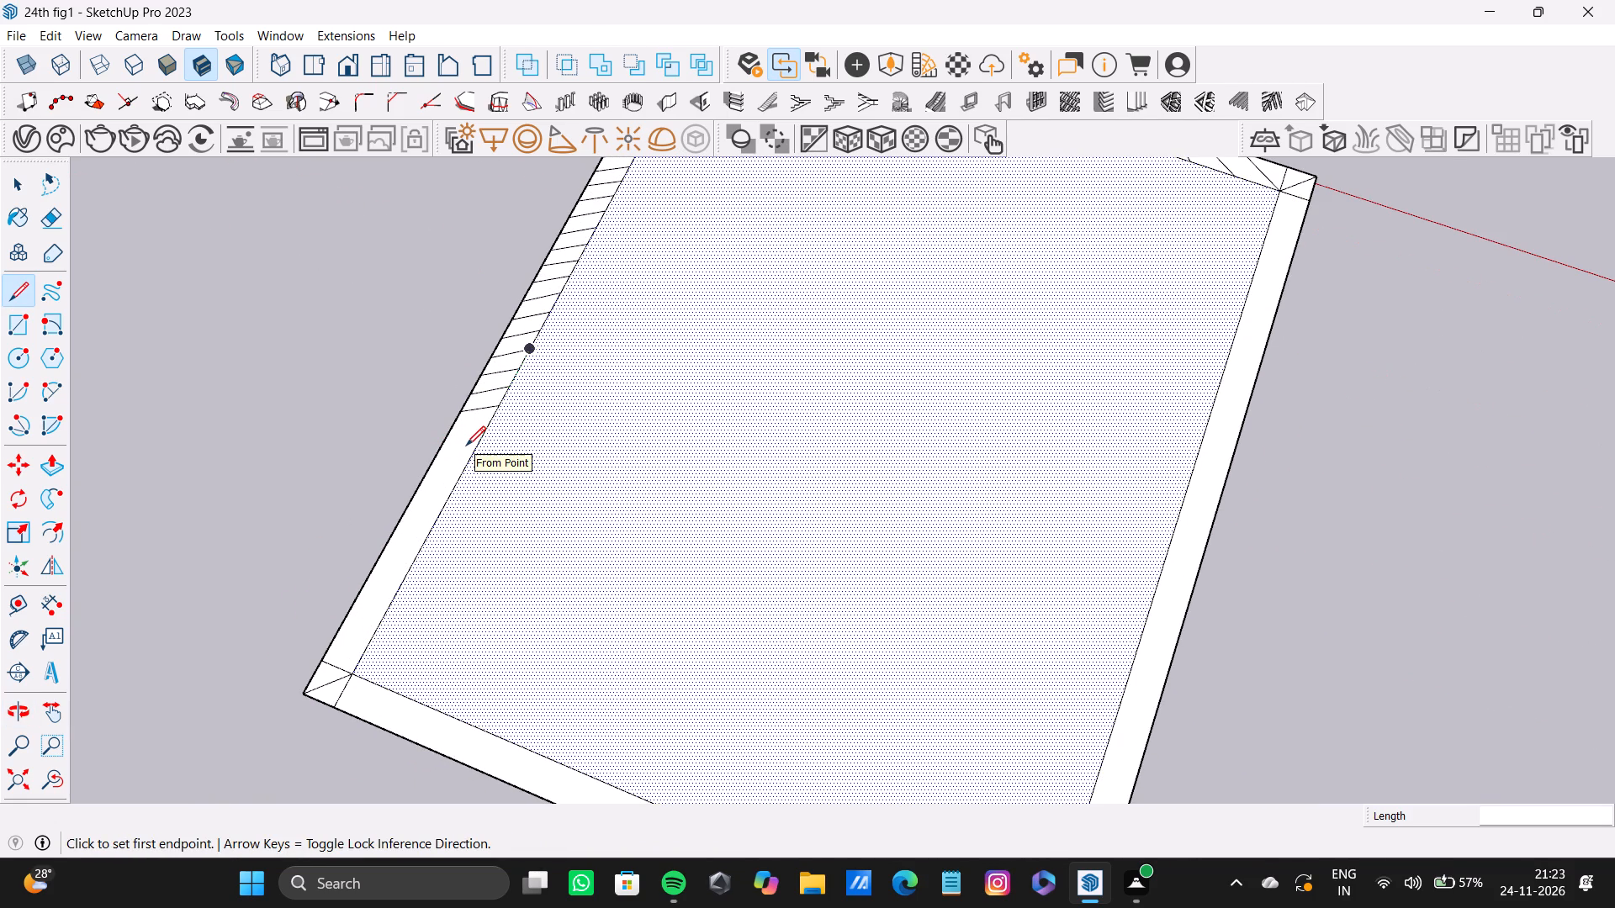
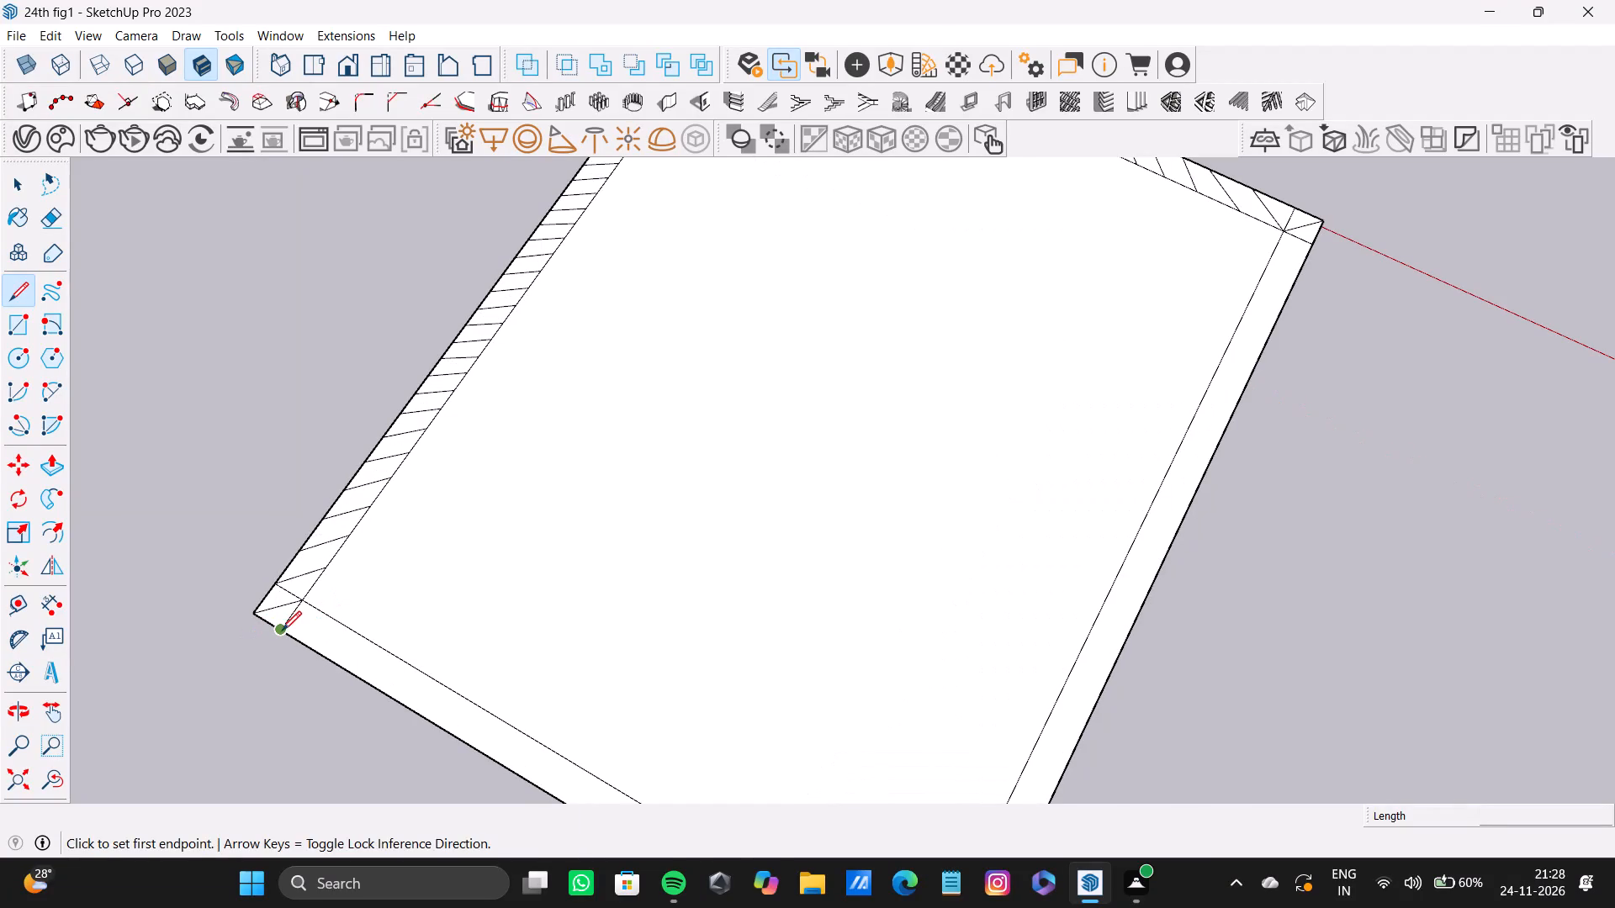
Start a row of diagonals in the next undivided border band with two lines about 8 3/16" and 8 7/16" long.
{"action": "left_click", "coordinate": [282, 631]}
{"action": "left_click", "coordinate": [332, 618]}
{"action": "left_click", "coordinate": [314, 651]}
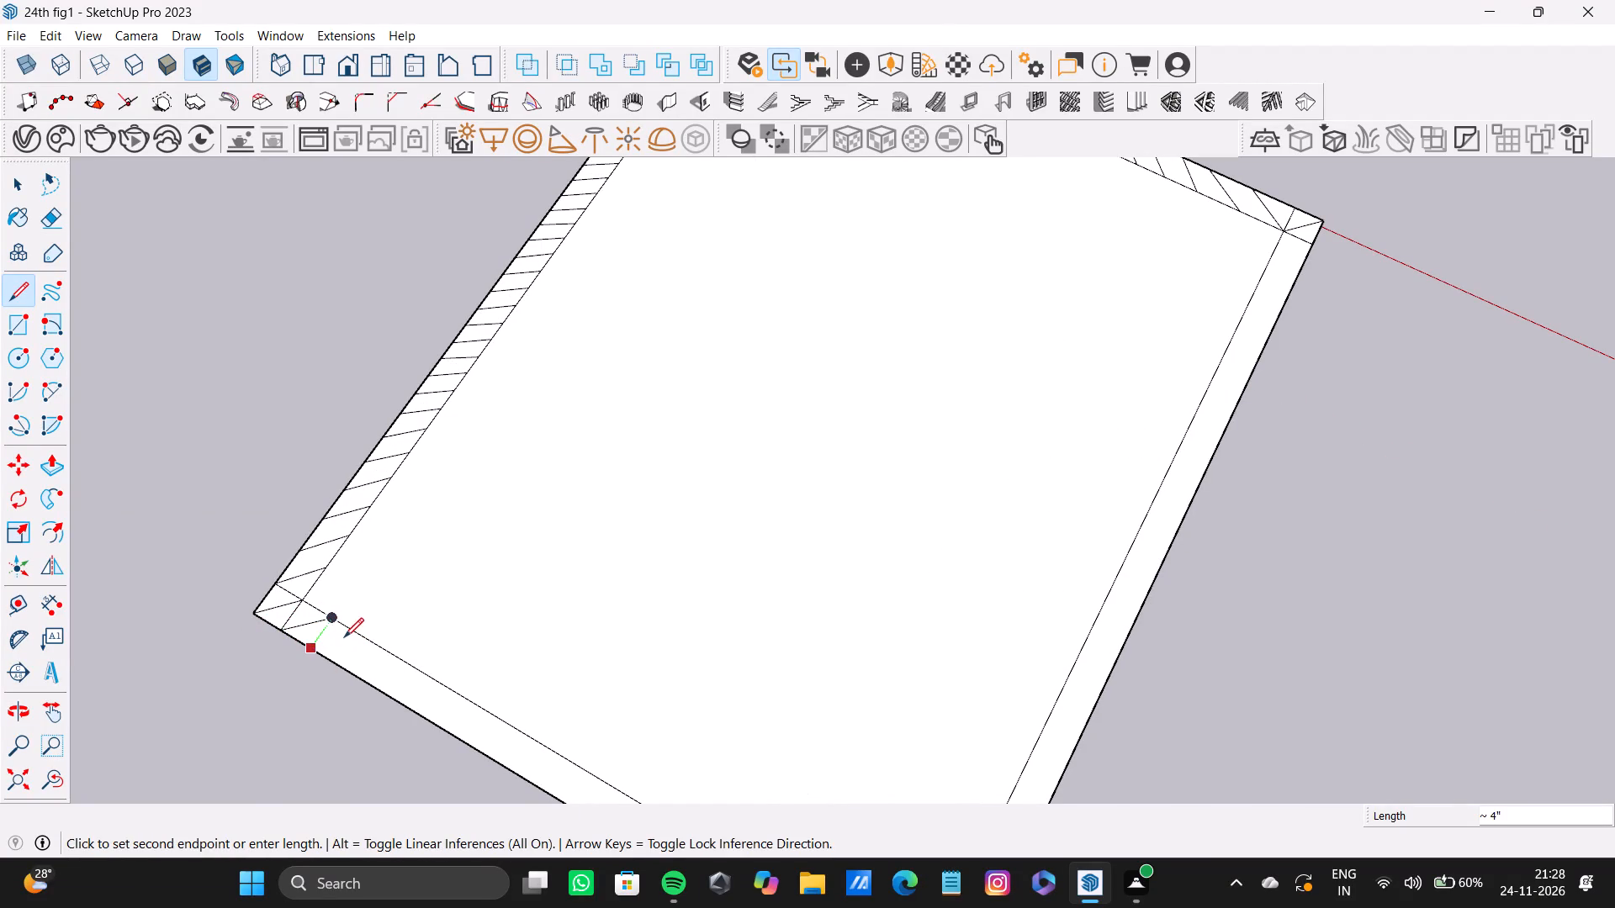
{"action": "left_click", "coordinate": [363, 639]}
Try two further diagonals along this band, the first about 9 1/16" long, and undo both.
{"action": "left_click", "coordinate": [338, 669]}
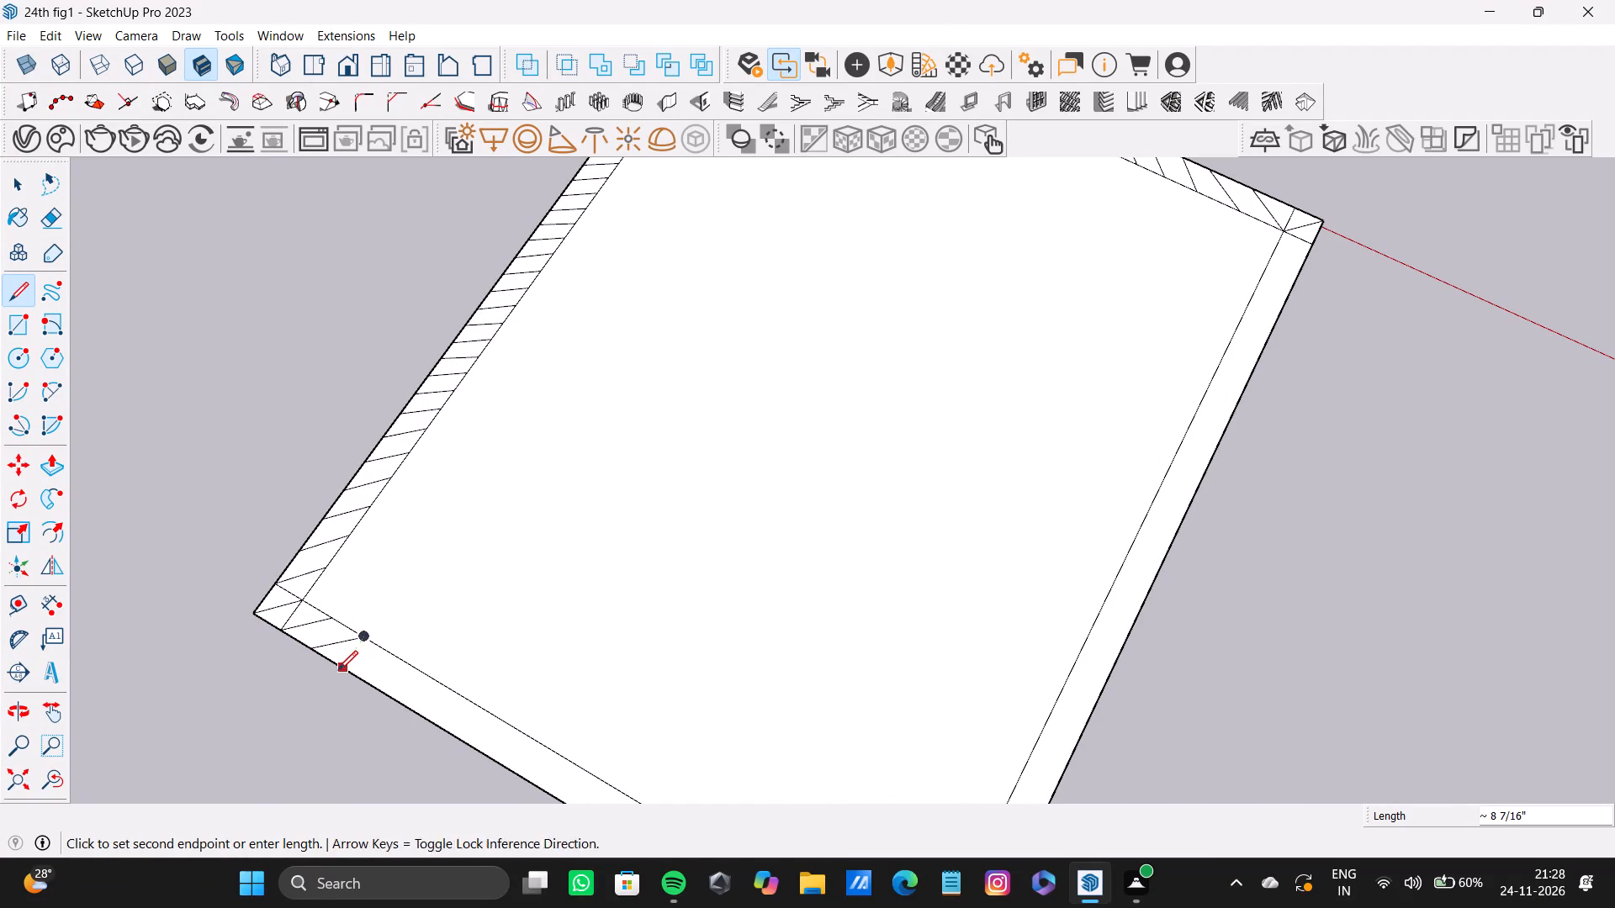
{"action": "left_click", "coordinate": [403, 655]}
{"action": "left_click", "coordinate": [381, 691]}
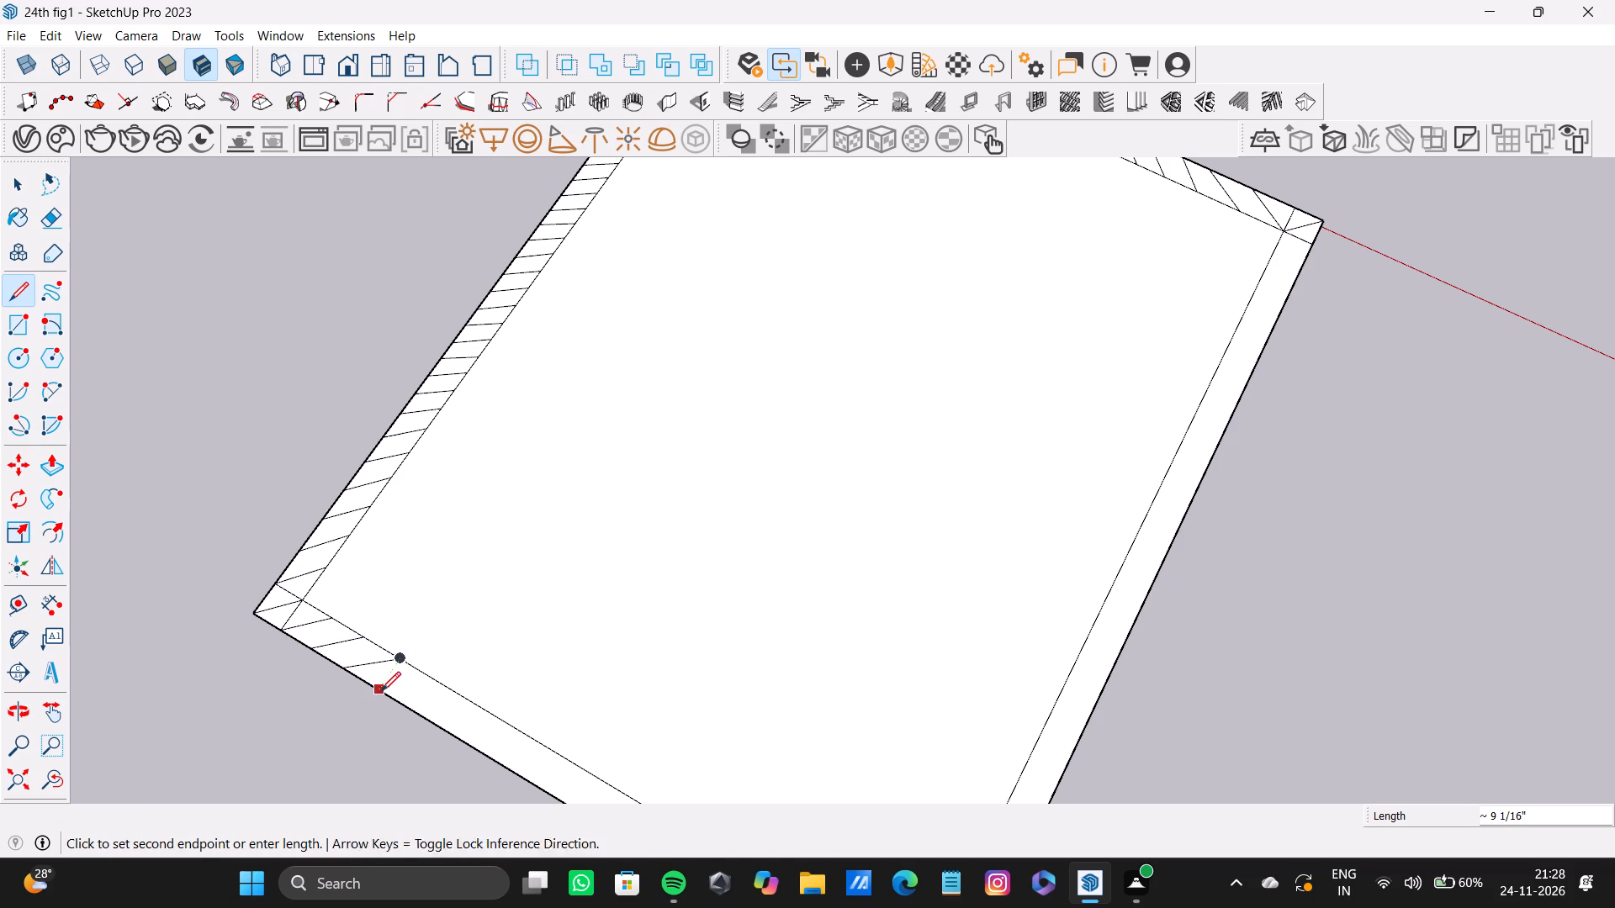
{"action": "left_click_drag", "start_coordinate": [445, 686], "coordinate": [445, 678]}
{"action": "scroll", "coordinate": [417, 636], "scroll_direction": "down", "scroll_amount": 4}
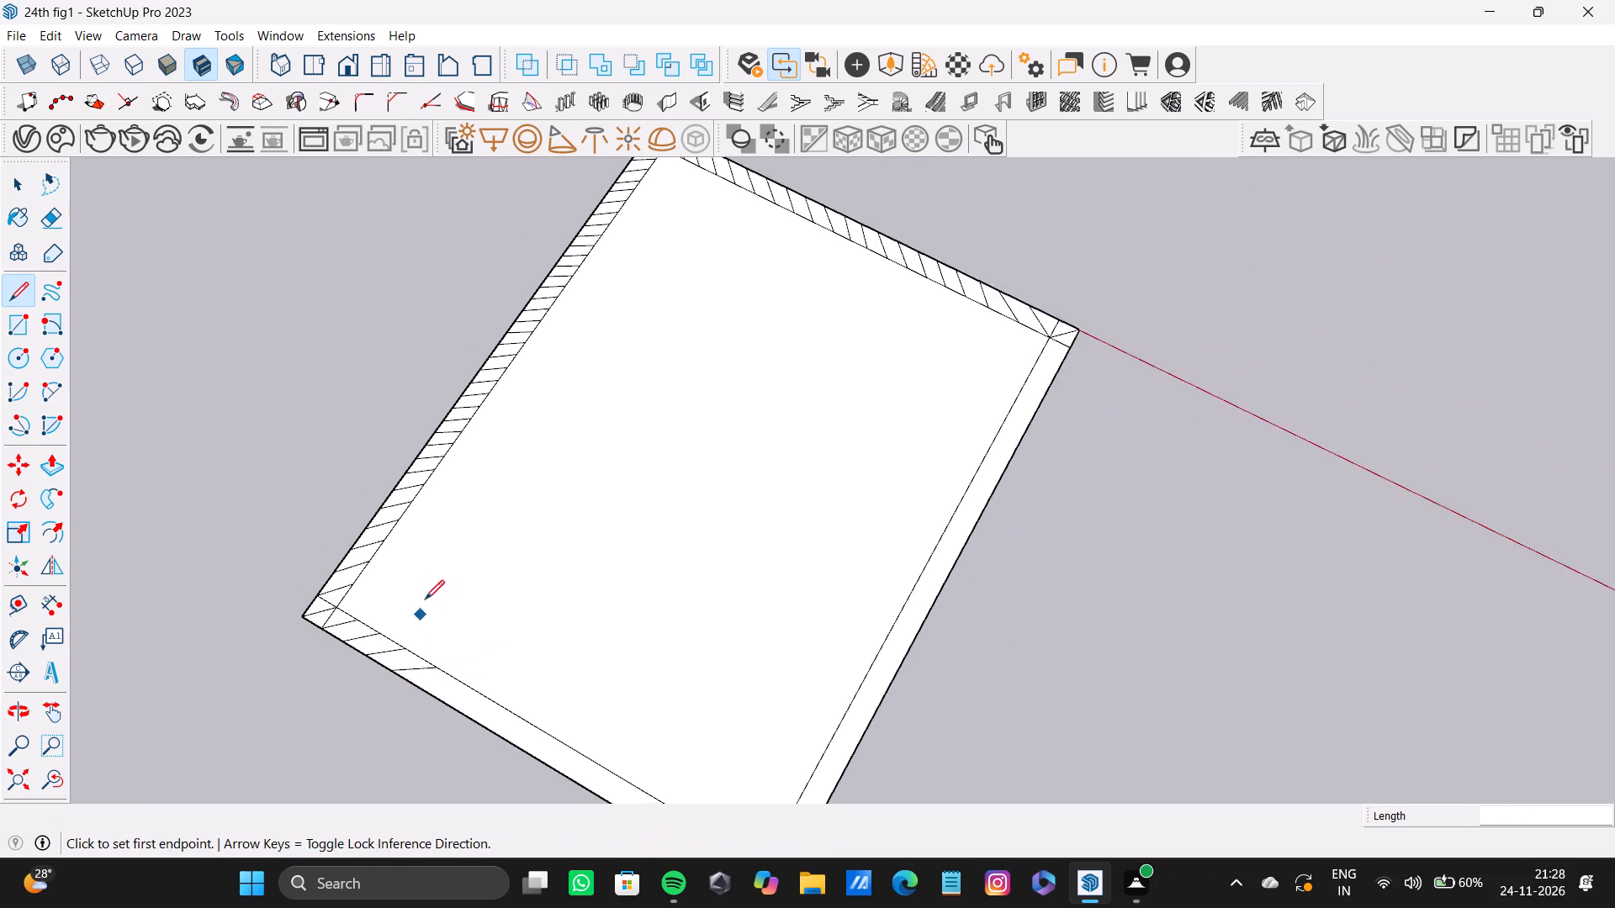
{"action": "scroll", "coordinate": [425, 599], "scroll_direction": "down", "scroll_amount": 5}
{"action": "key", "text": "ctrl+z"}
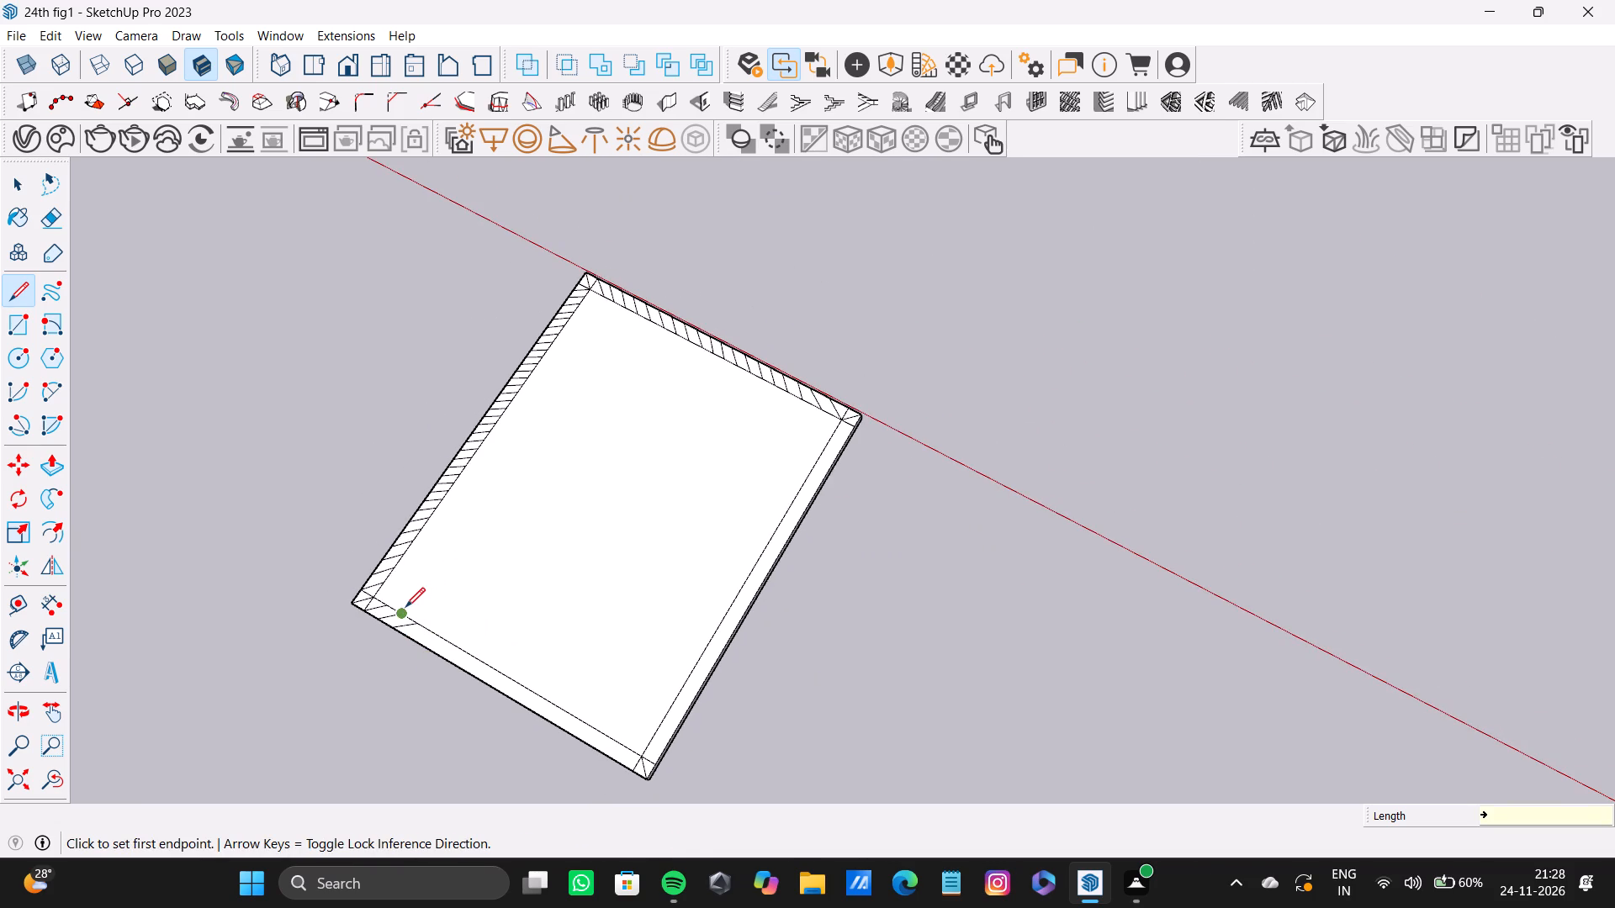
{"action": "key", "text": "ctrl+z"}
Draw five more diagonals along this band, with lengths increasing from about 8 3/4" to 11 13/16".
{"action": "scroll", "coordinate": [403, 641], "scroll_direction": "up", "scroll_amount": 7}
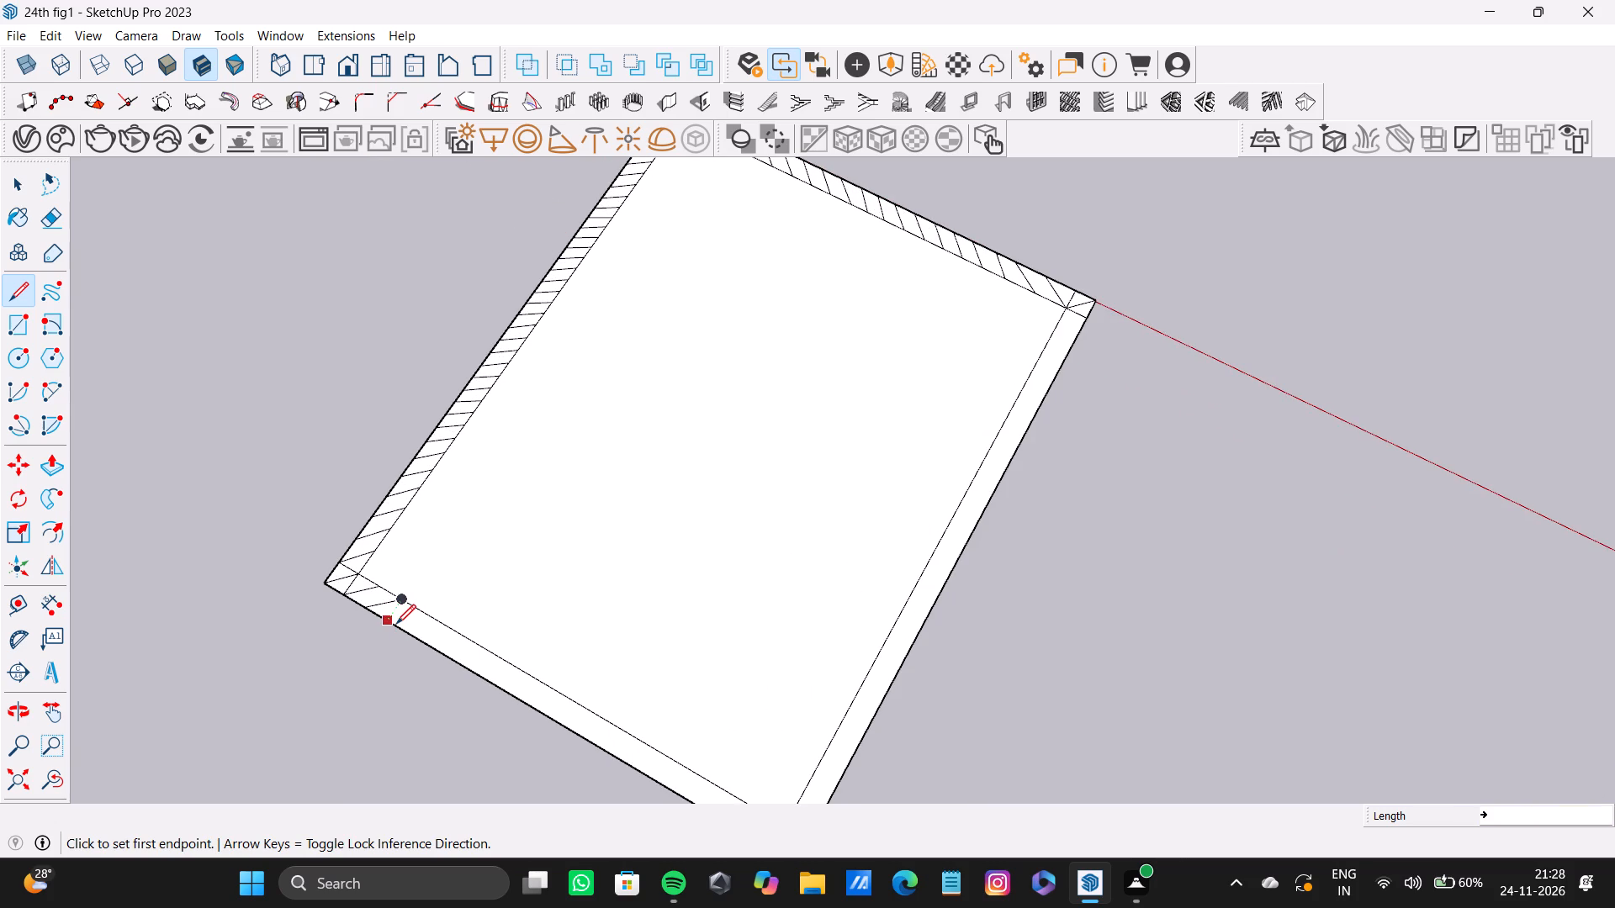
{"action": "left_click", "coordinate": [394, 623]}
{"action": "left_click", "coordinate": [432, 604]}
{"action": "left_click", "coordinate": [409, 638]}
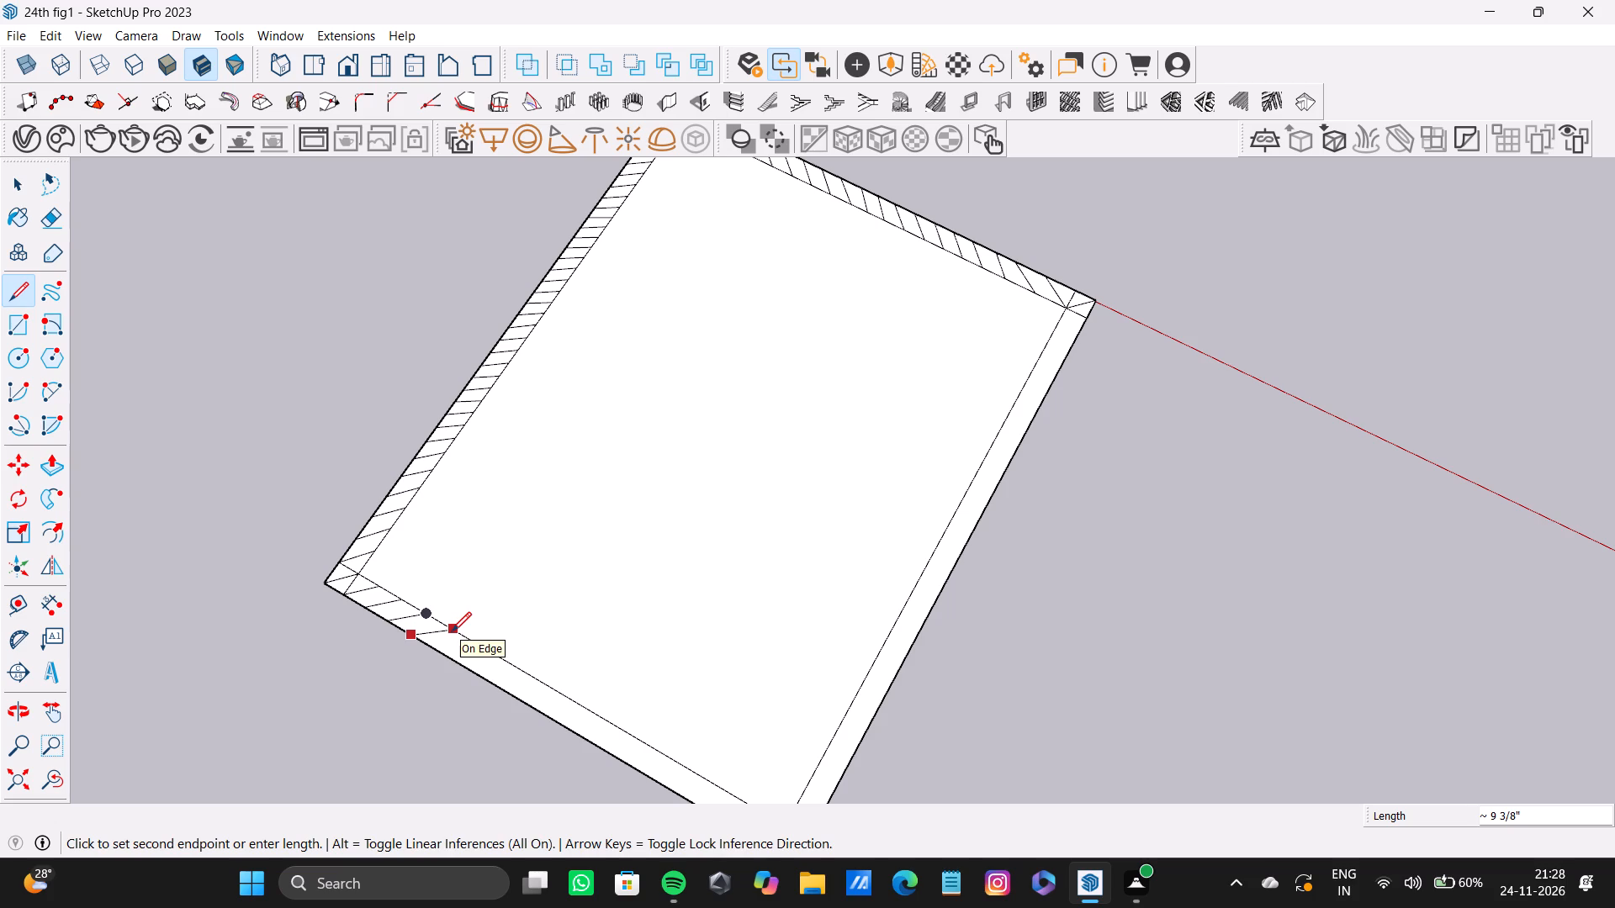
{"action": "left_click", "coordinate": [450, 633]}
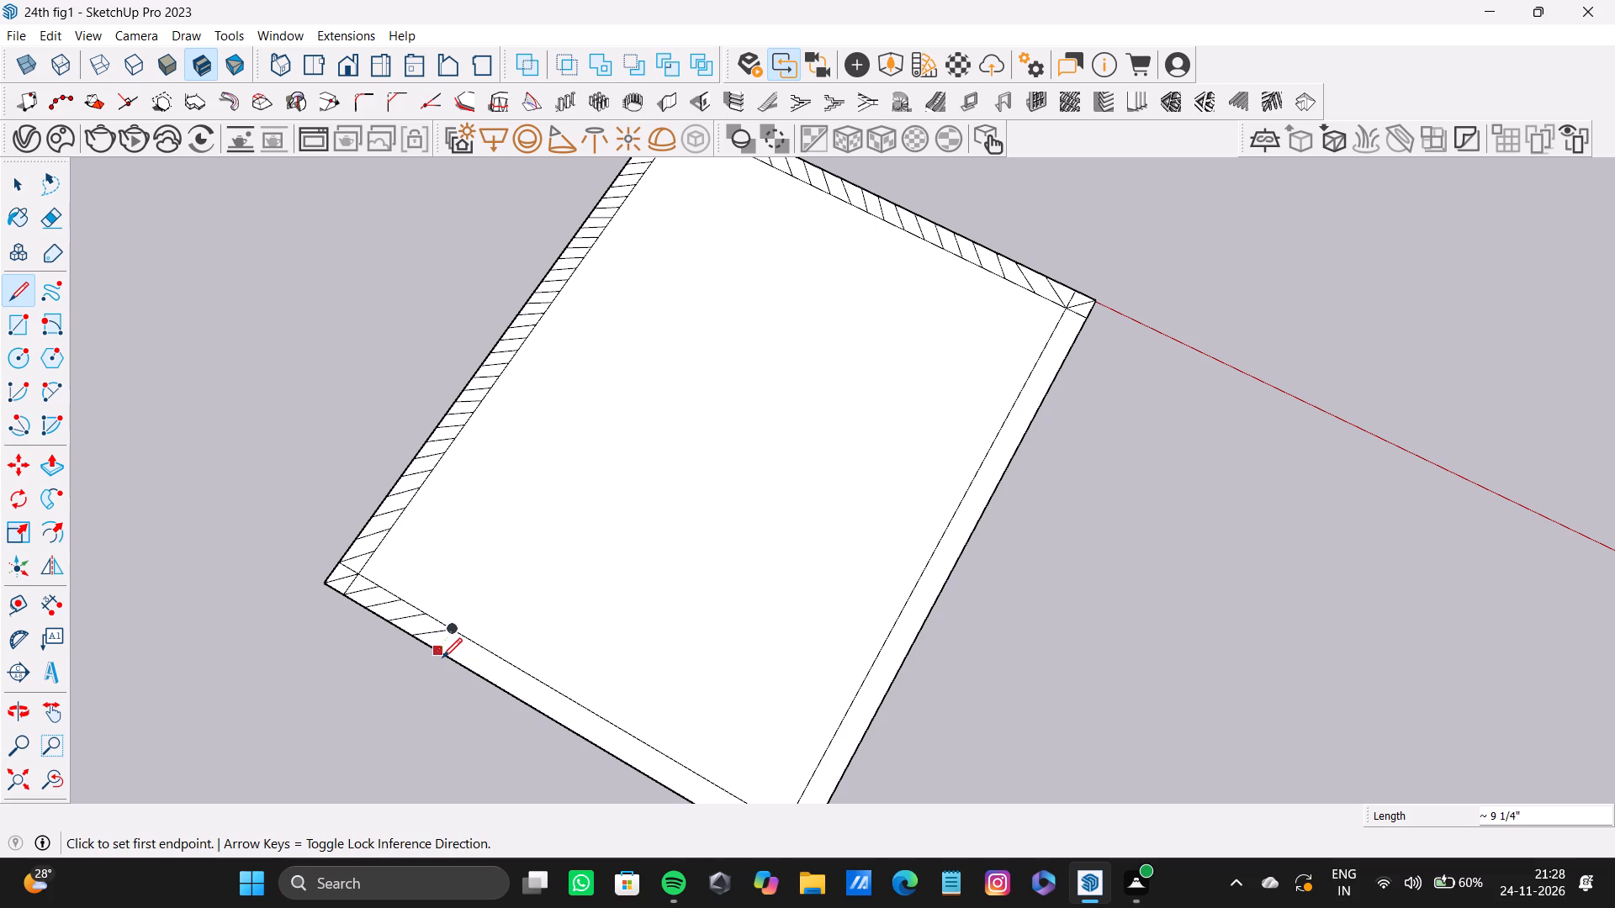
{"action": "left_click", "coordinate": [440, 654]}
{"action": "left_click", "coordinate": [481, 651]}
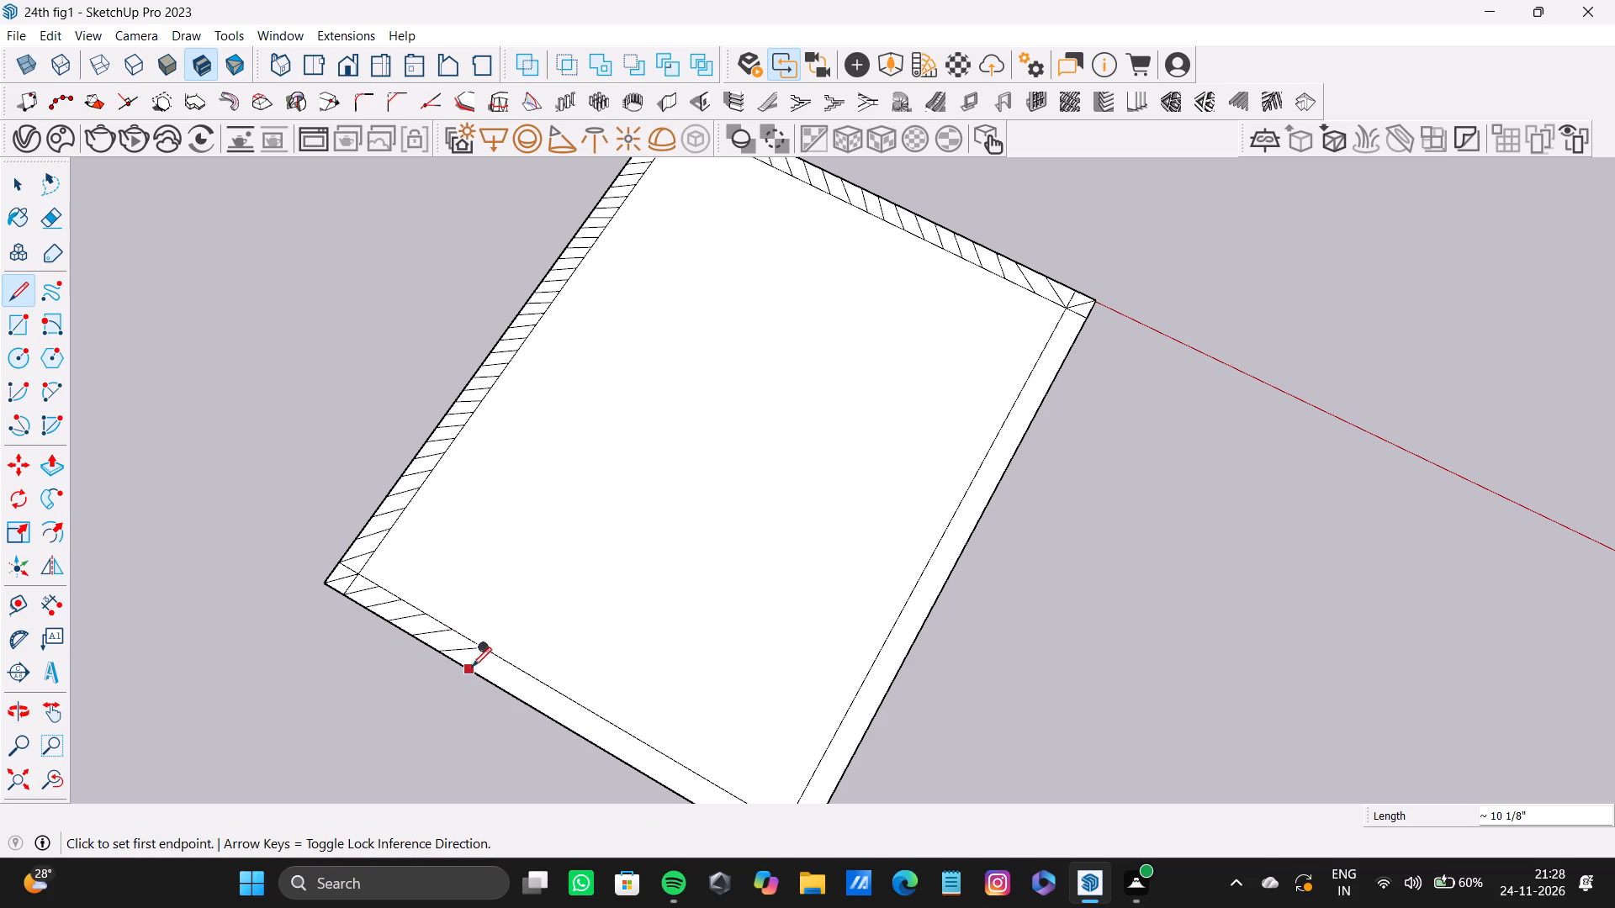
{"action": "left_click", "coordinate": [467, 673]}
{"action": "left_click", "coordinate": [522, 669]}
{"action": "left_click", "coordinate": [503, 693]}
{"action": "left_click", "coordinate": [559, 694]}
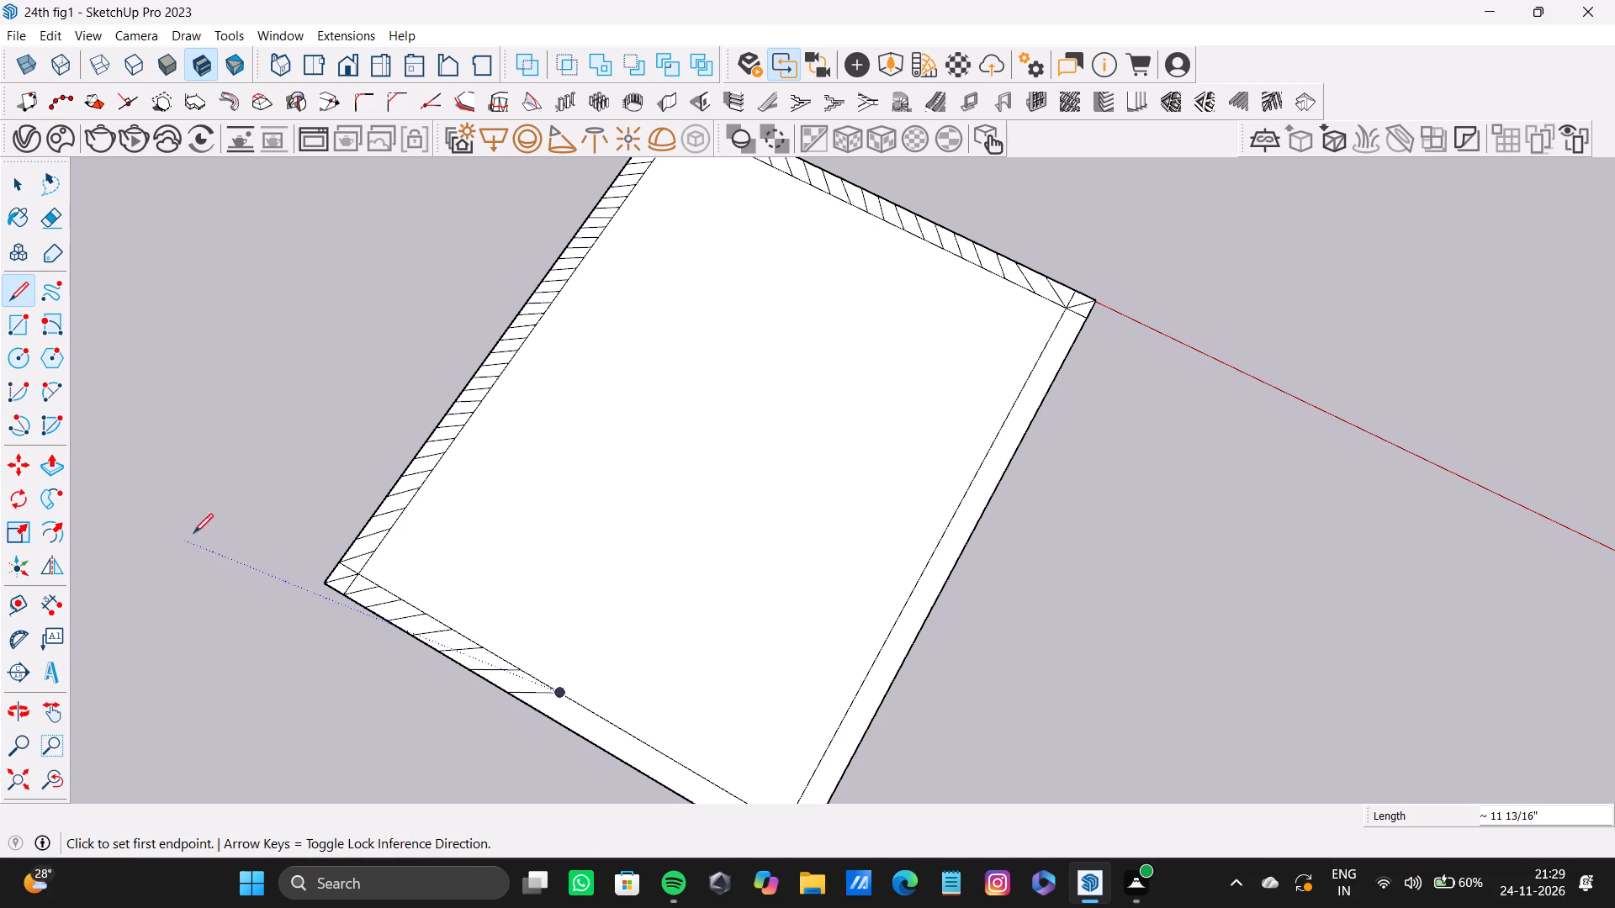
Extend the band's division from the last diagonal with alternating zigzag edges, including ones about 1' 1 13/16" and 5 9/16" long.
{"action": "scroll", "coordinate": [193, 533], "scroll_direction": "down", "scroll_amount": 8}
{"action": "middle_click_drag", "start_coordinate": [330, 598], "coordinate": [108, 363]}
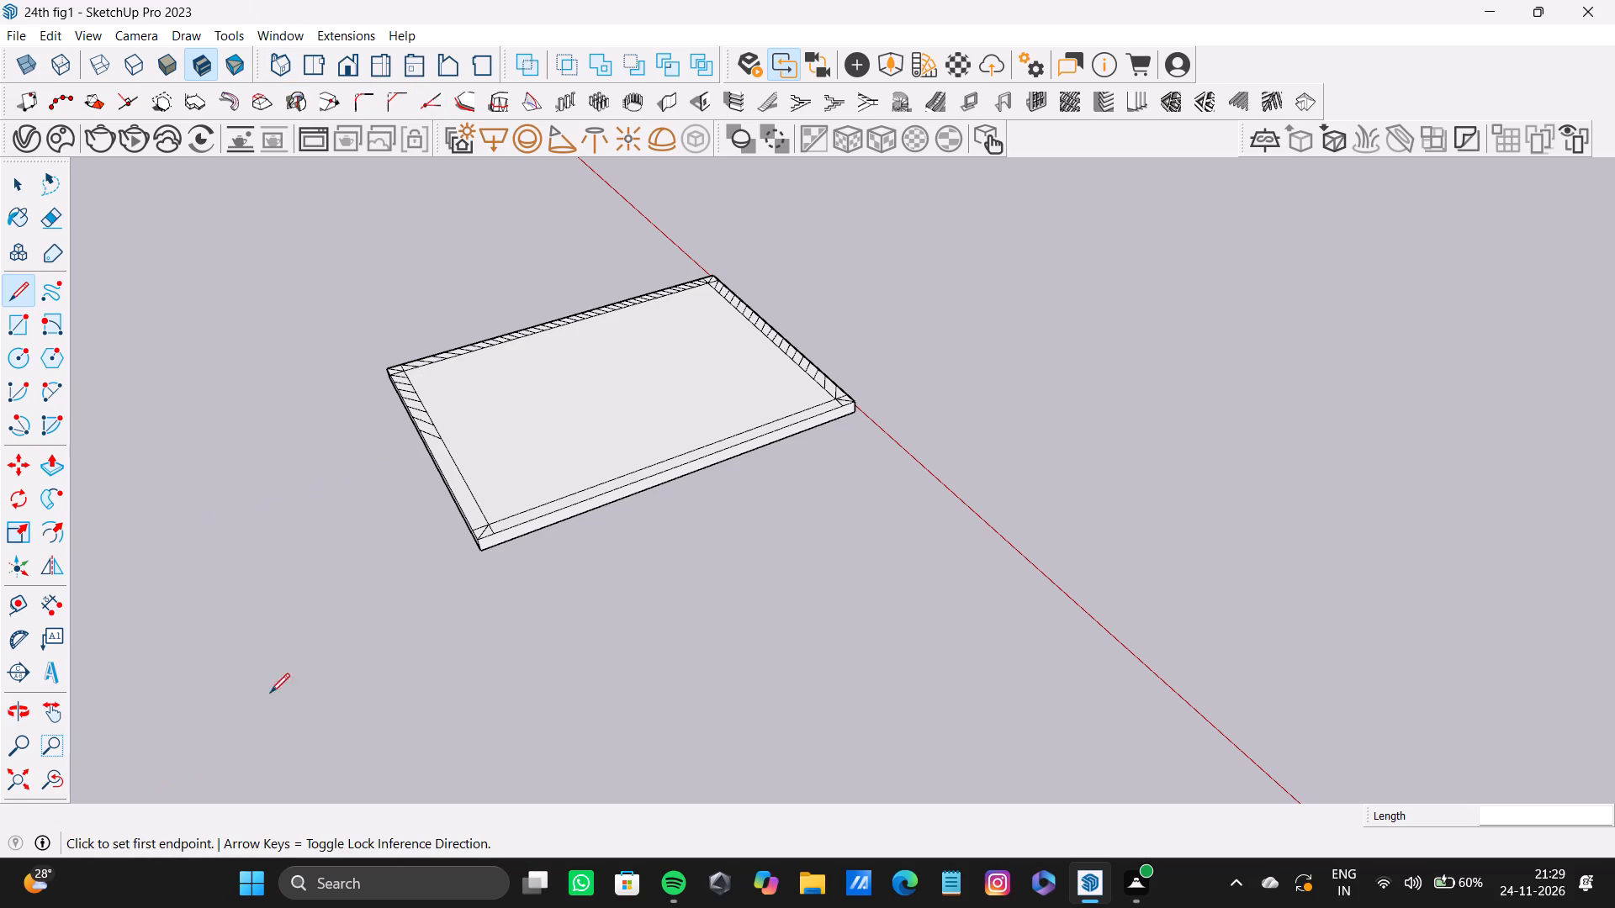
{"action": "scroll", "coordinate": [436, 436], "scroll_direction": "up", "scroll_amount": 1}
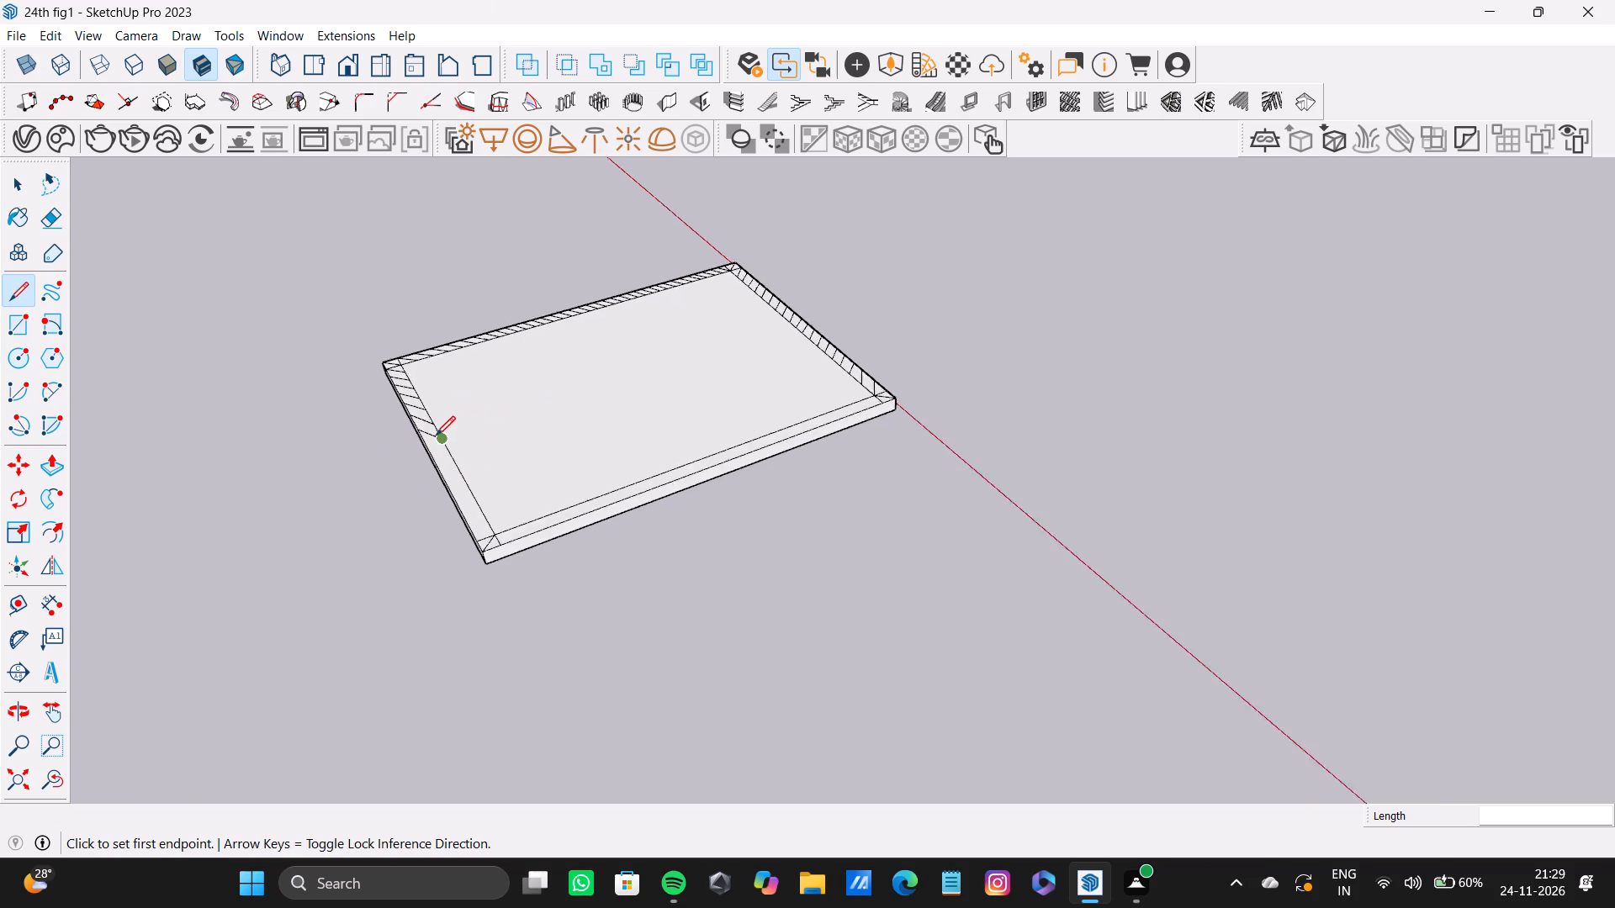
{"action": "scroll", "coordinate": [436, 436], "scroll_direction": "up", "scroll_amount": 3}
{"action": "left_click", "coordinate": [443, 439]}
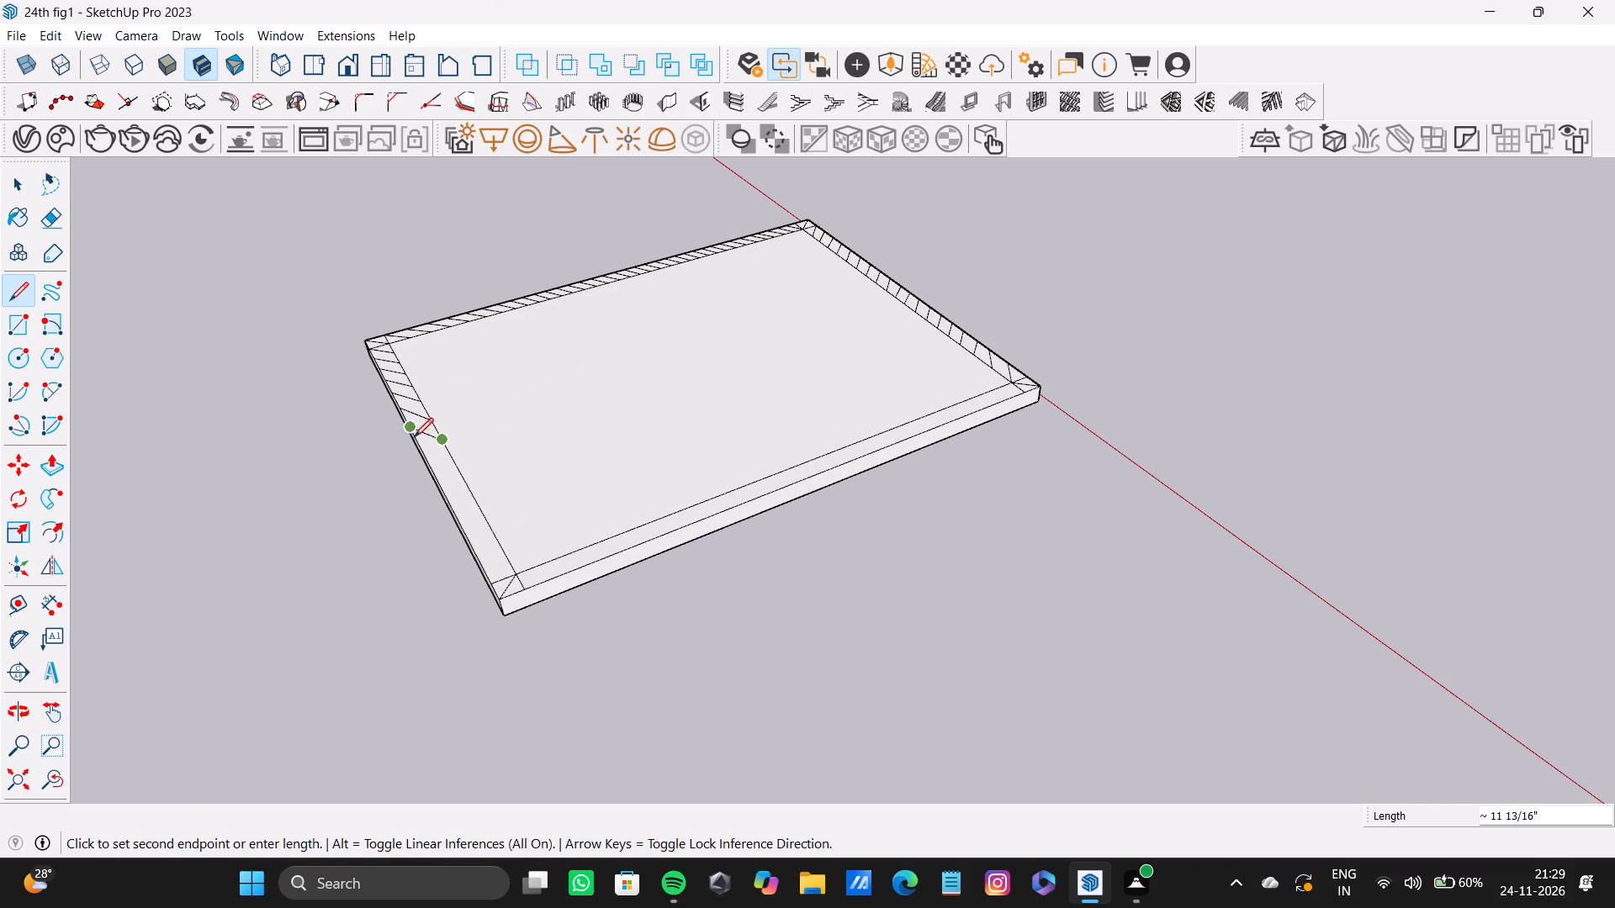
{"action": "left_click", "coordinate": [414, 447]}
{"action": "left_click", "coordinate": [453, 468]}
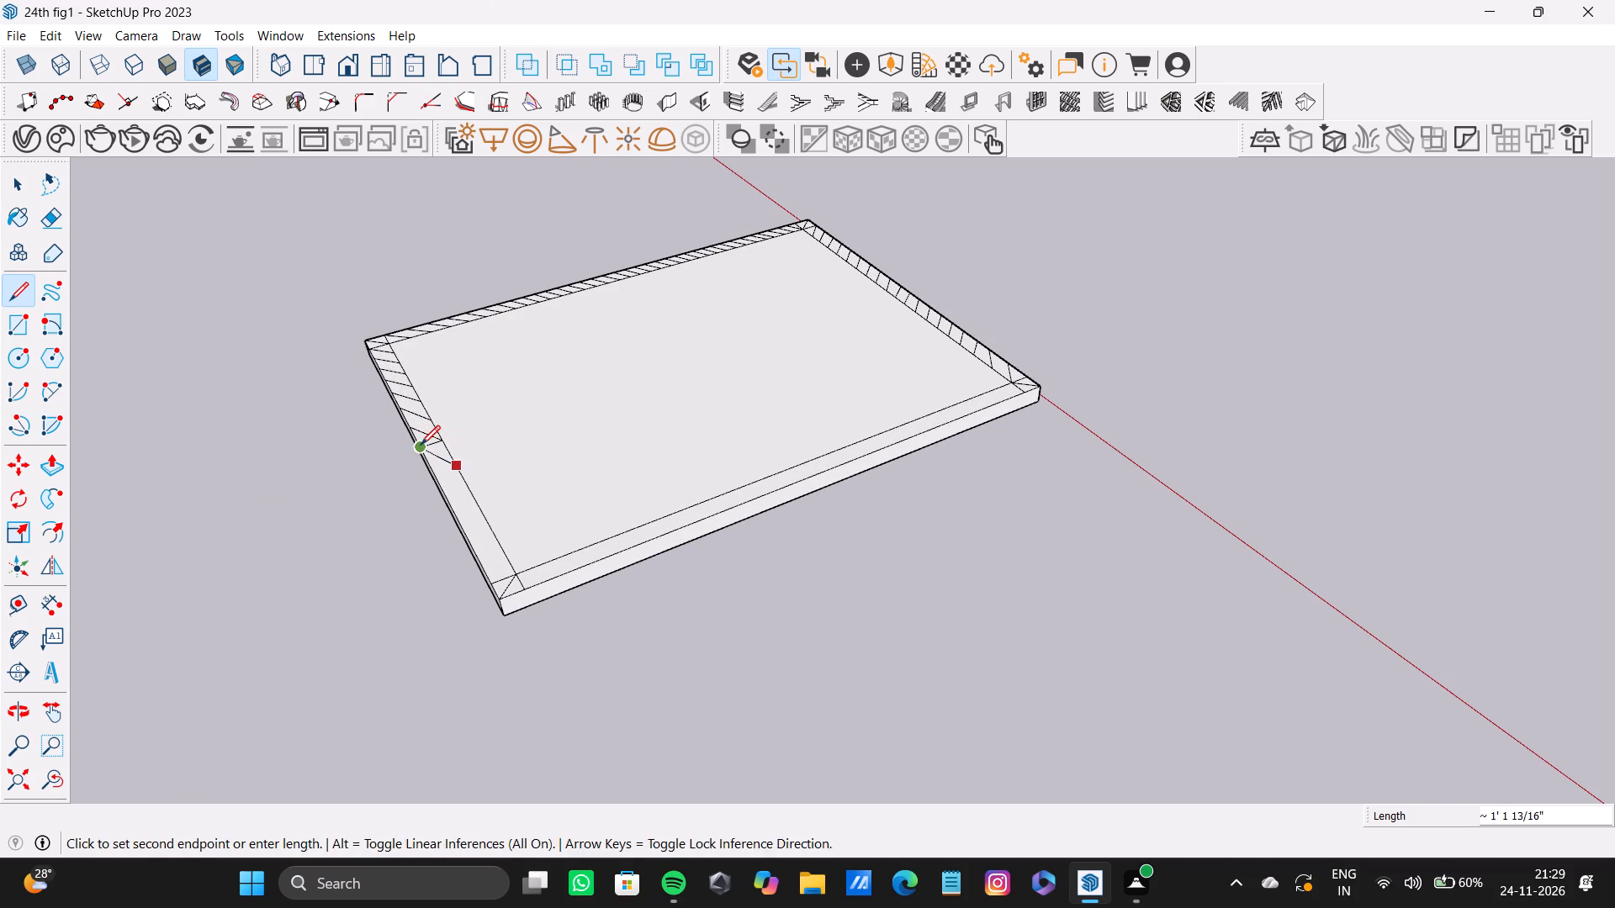
{"action": "left_click", "coordinate": [420, 445]}
{"action": "left_click", "coordinate": [462, 478]}
{"action": "left_click", "coordinate": [413, 446]}
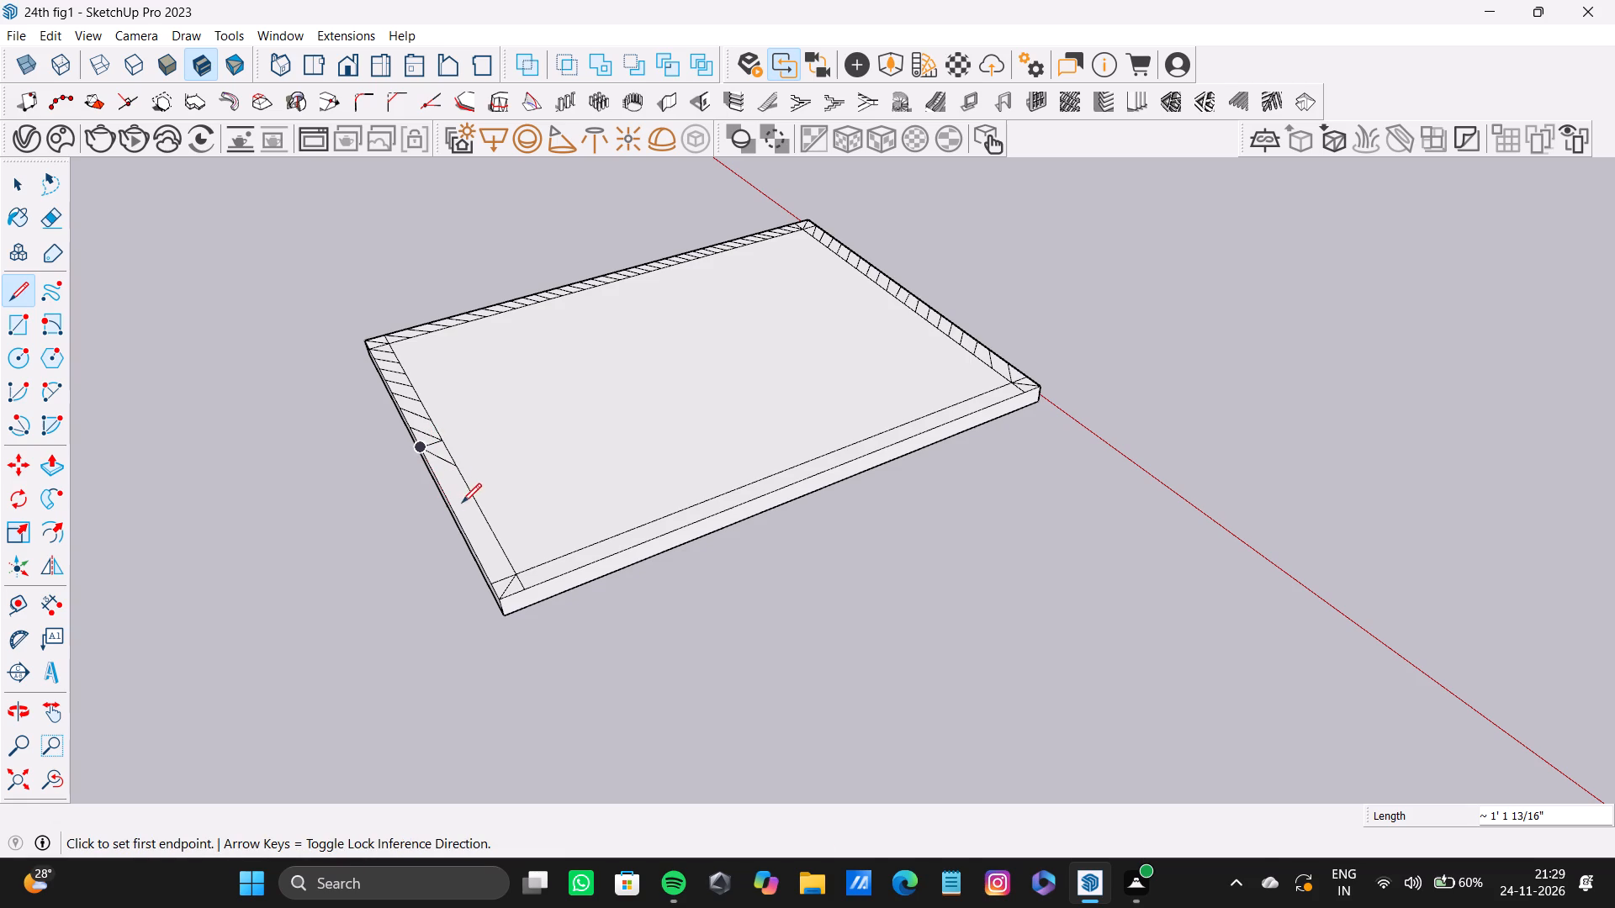
{"action": "left_click", "coordinate": [464, 476]}
{"action": "left_click", "coordinate": [431, 462]}
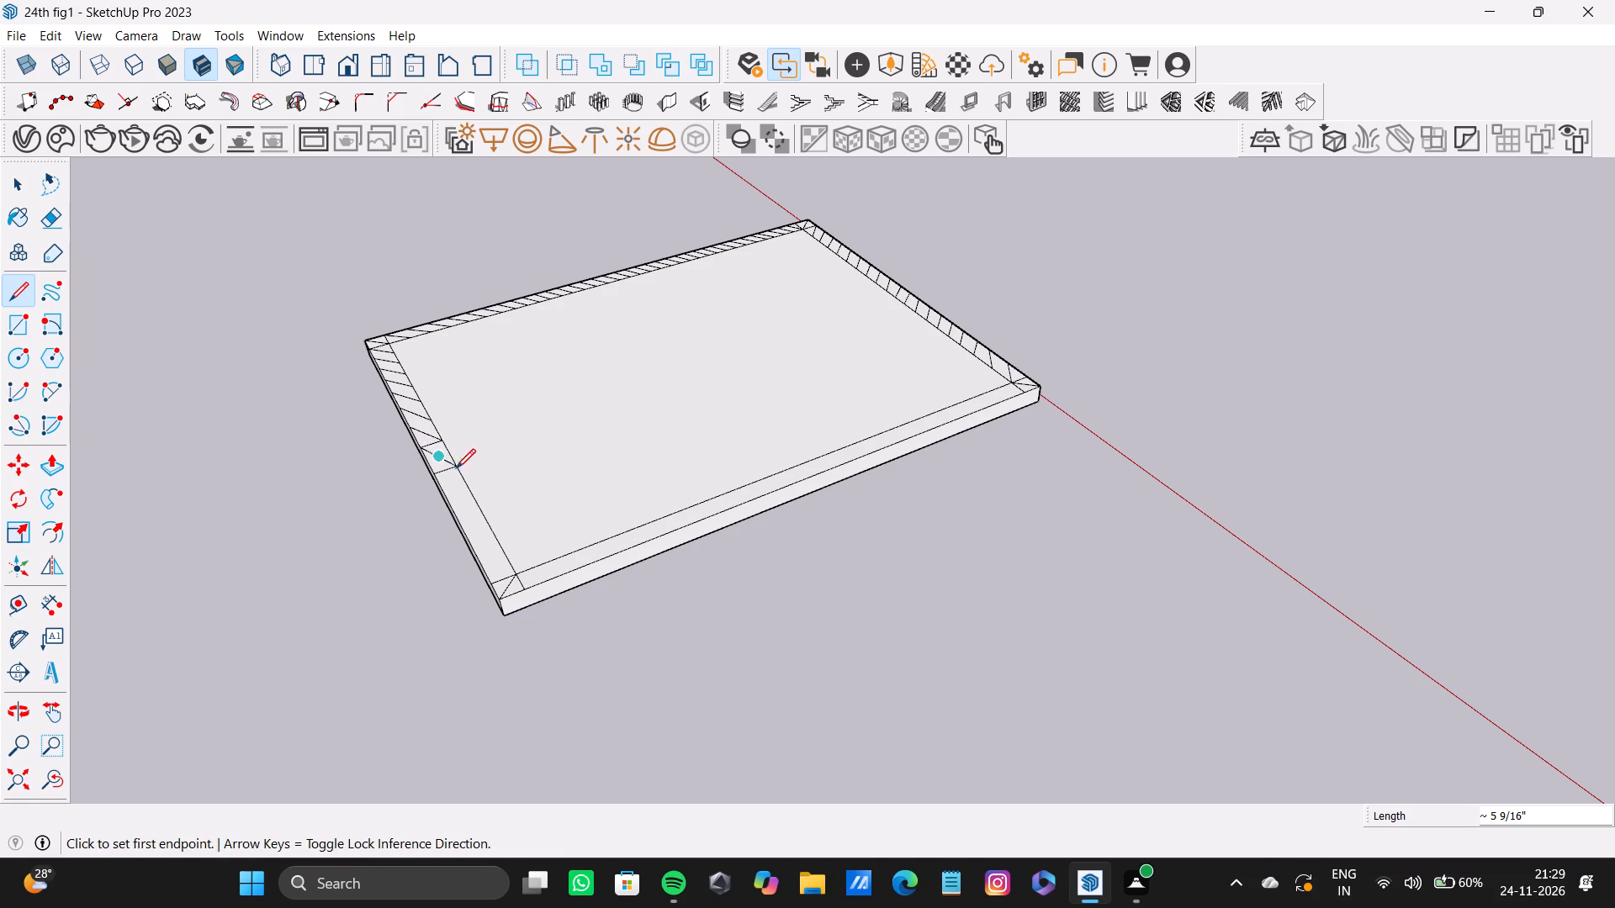
Continue the slanted edges toward the band's far corner, including ones about 10 5/16", 7 5/8", 1' 5 7/16" and 6 3/16" long.
{"action": "left_click", "coordinate": [438, 472]}
{"action": "left_click", "coordinate": [463, 487]}
{"action": "left_click_drag", "start_coordinate": [463, 487], "coordinate": [456, 489]}
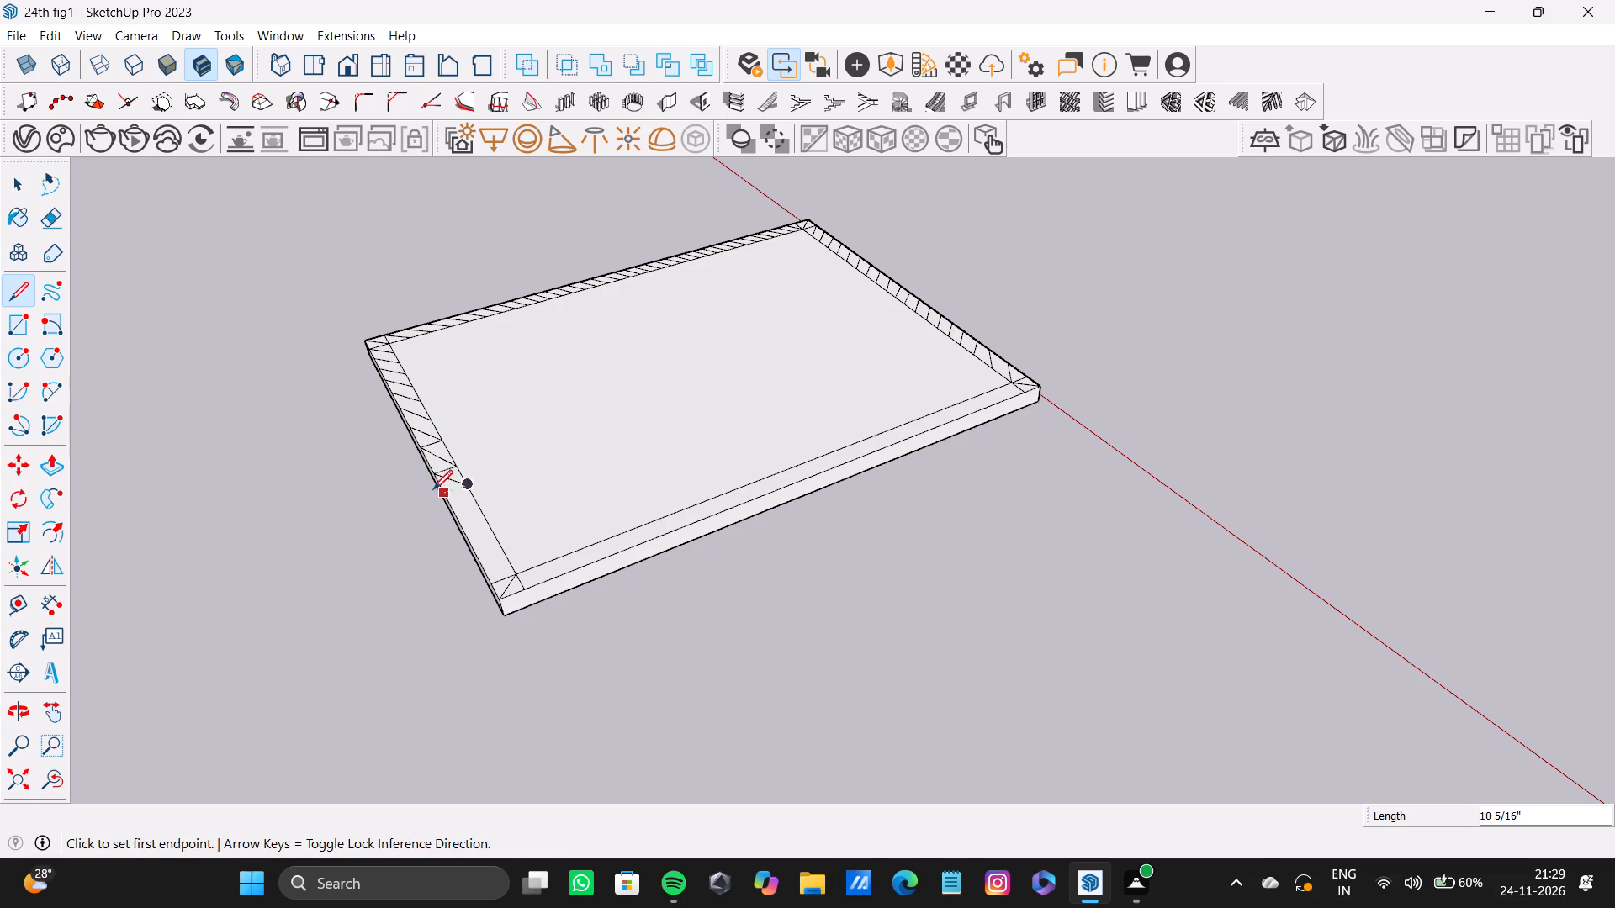
{"action": "left_click", "coordinate": [439, 495]}
{"action": "left_click", "coordinate": [478, 509]}
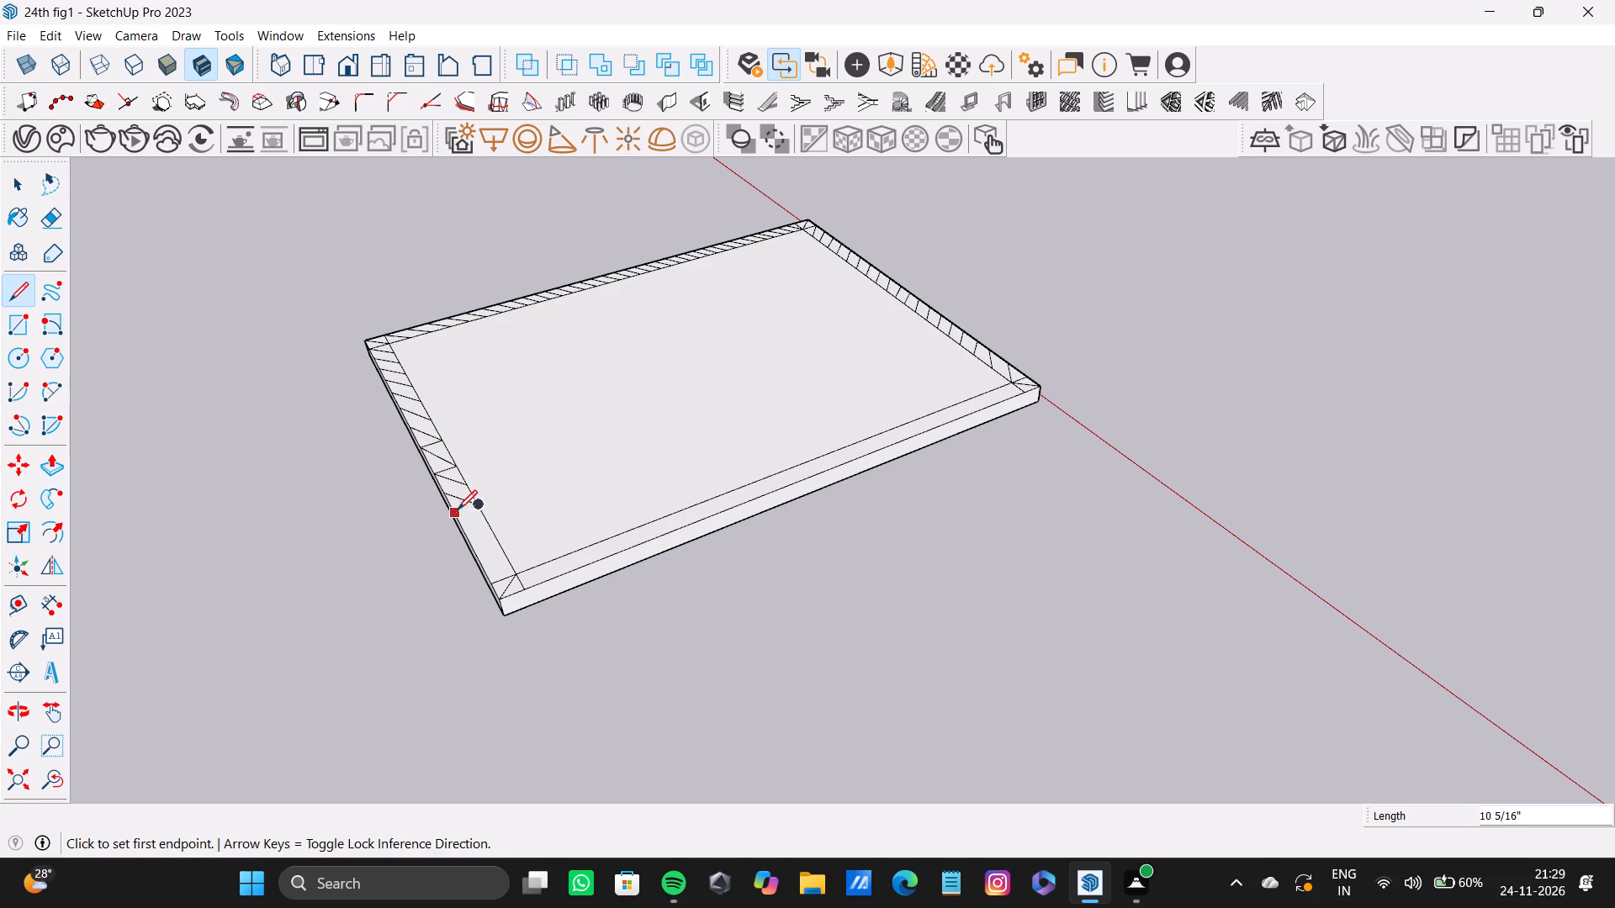
{"action": "left_click", "coordinate": [458, 510]}
{"action": "left_click", "coordinate": [481, 513]}
{"action": "left_click", "coordinate": [481, 519]}
{"action": "left_click", "coordinate": [456, 515]}
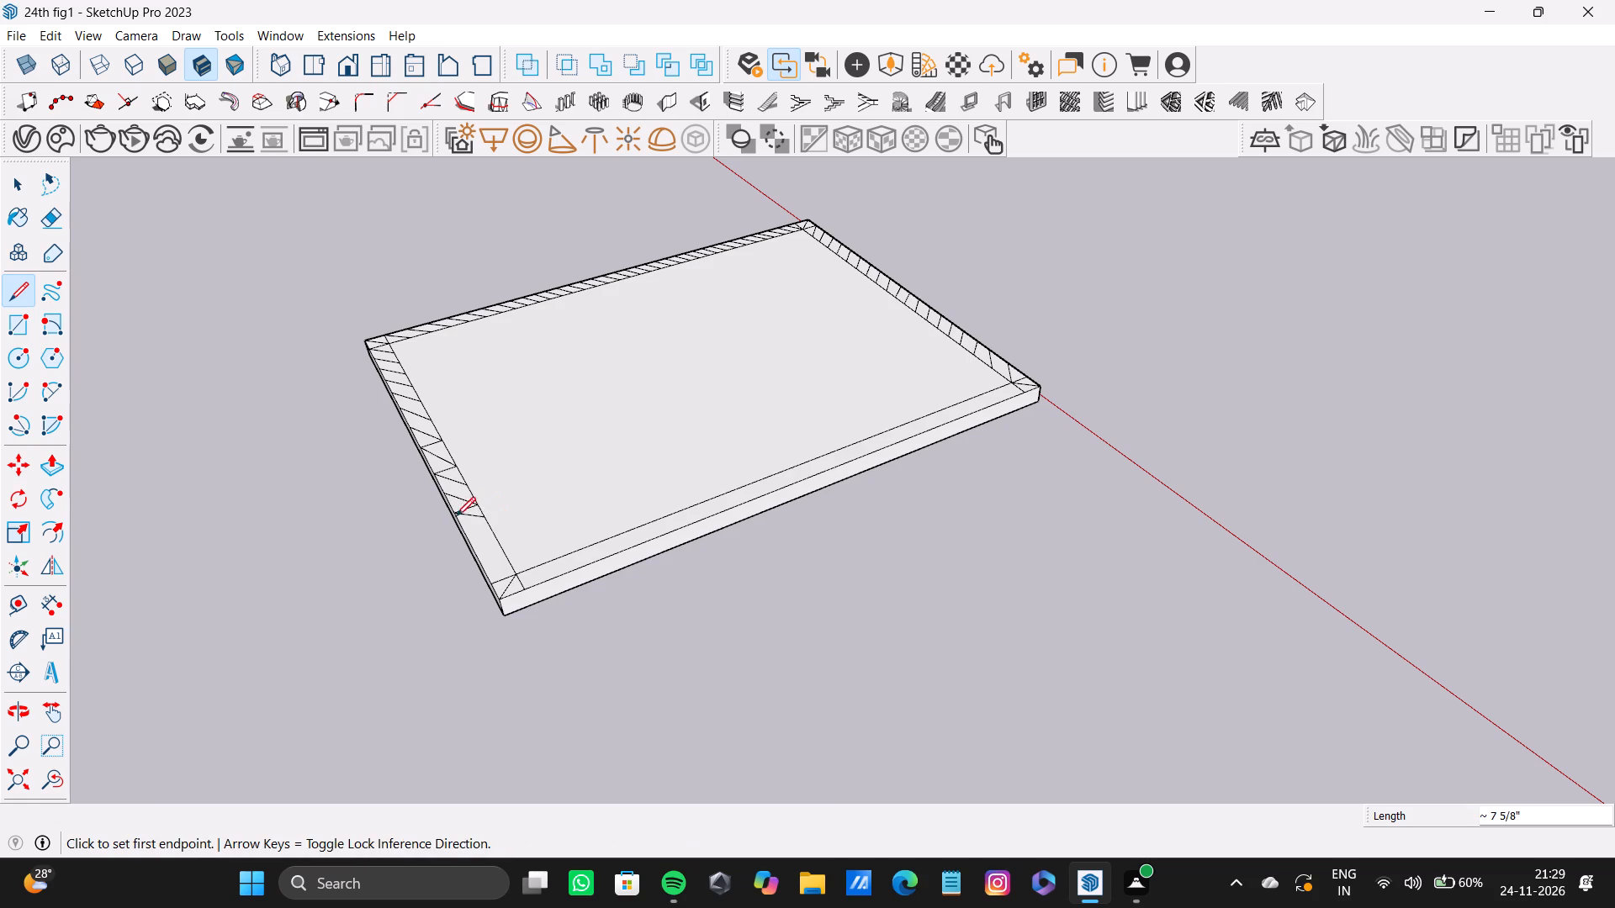
{"action": "left_click", "coordinate": [458, 510]}
{"action": "left_click", "coordinate": [492, 538]}
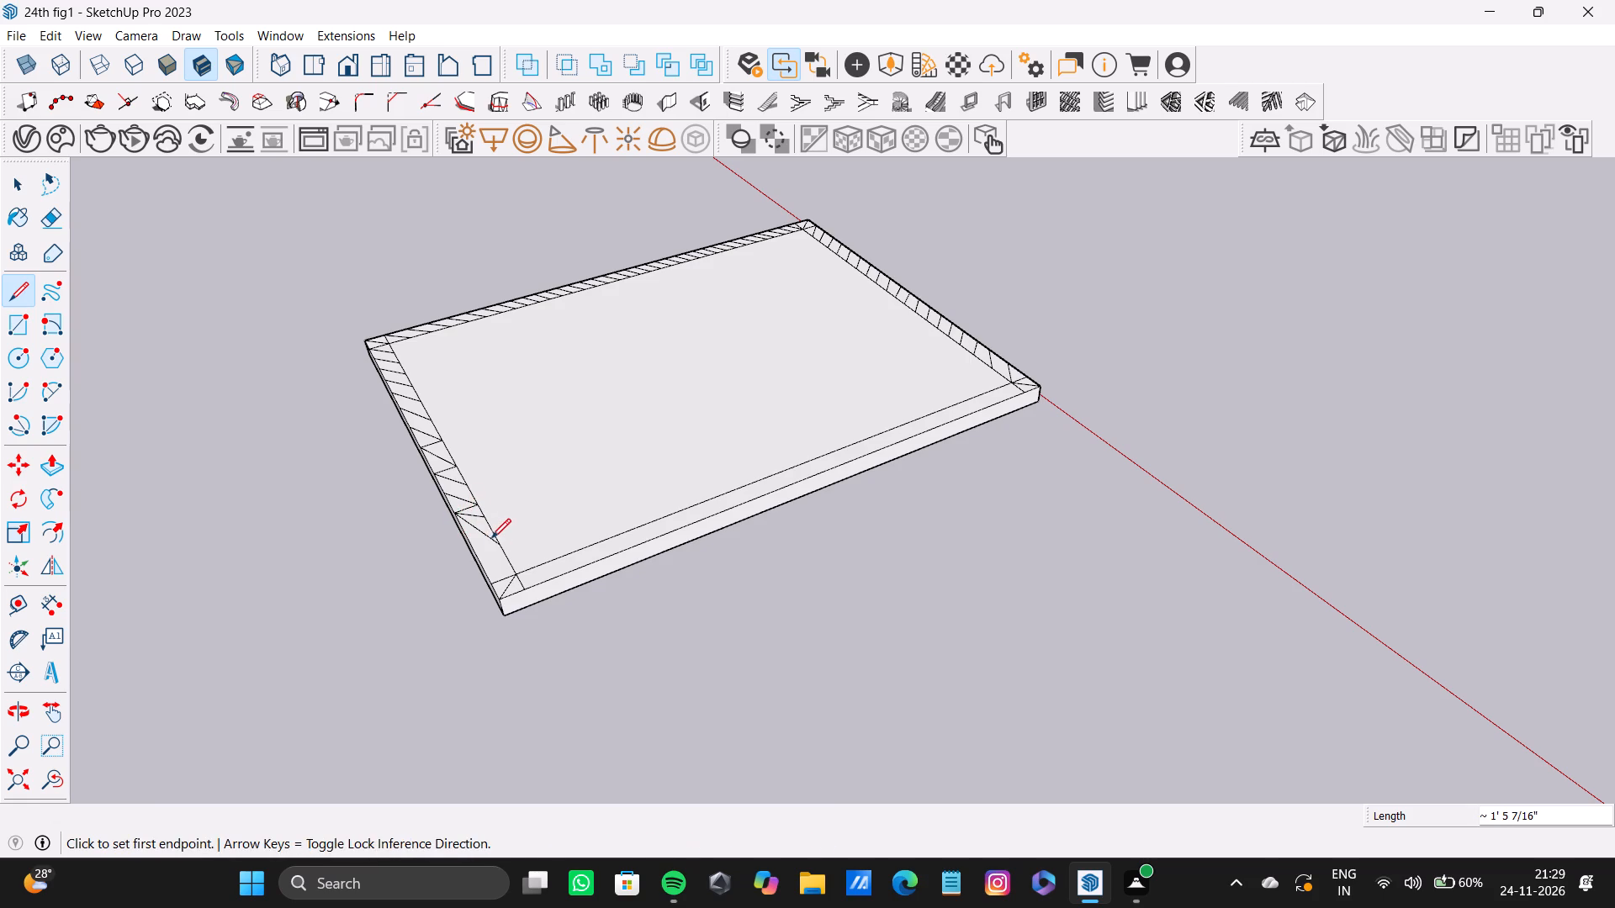
{"action": "left_click", "coordinate": [495, 541]}
{"action": "left_click", "coordinate": [463, 537]}
Draw a circle on the inner face near the slab's hatched corner and a larger one around it, radius about 1' 2 11/16".
{"action": "left_click", "coordinate": [24, 351]}
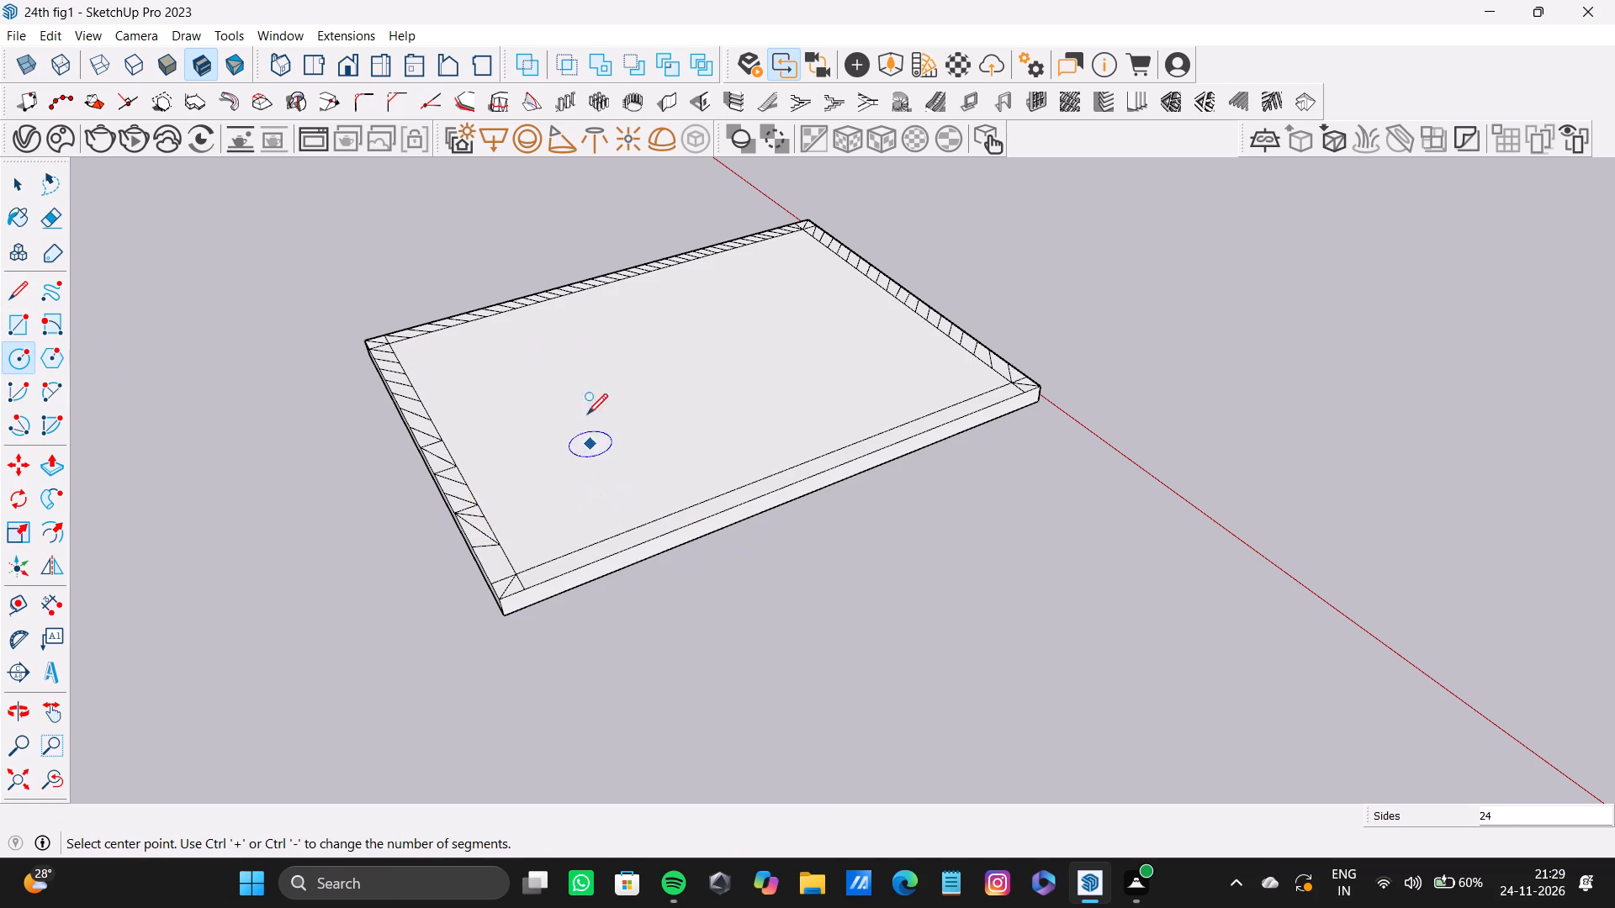
{"action": "left_click", "coordinate": [460, 371]}
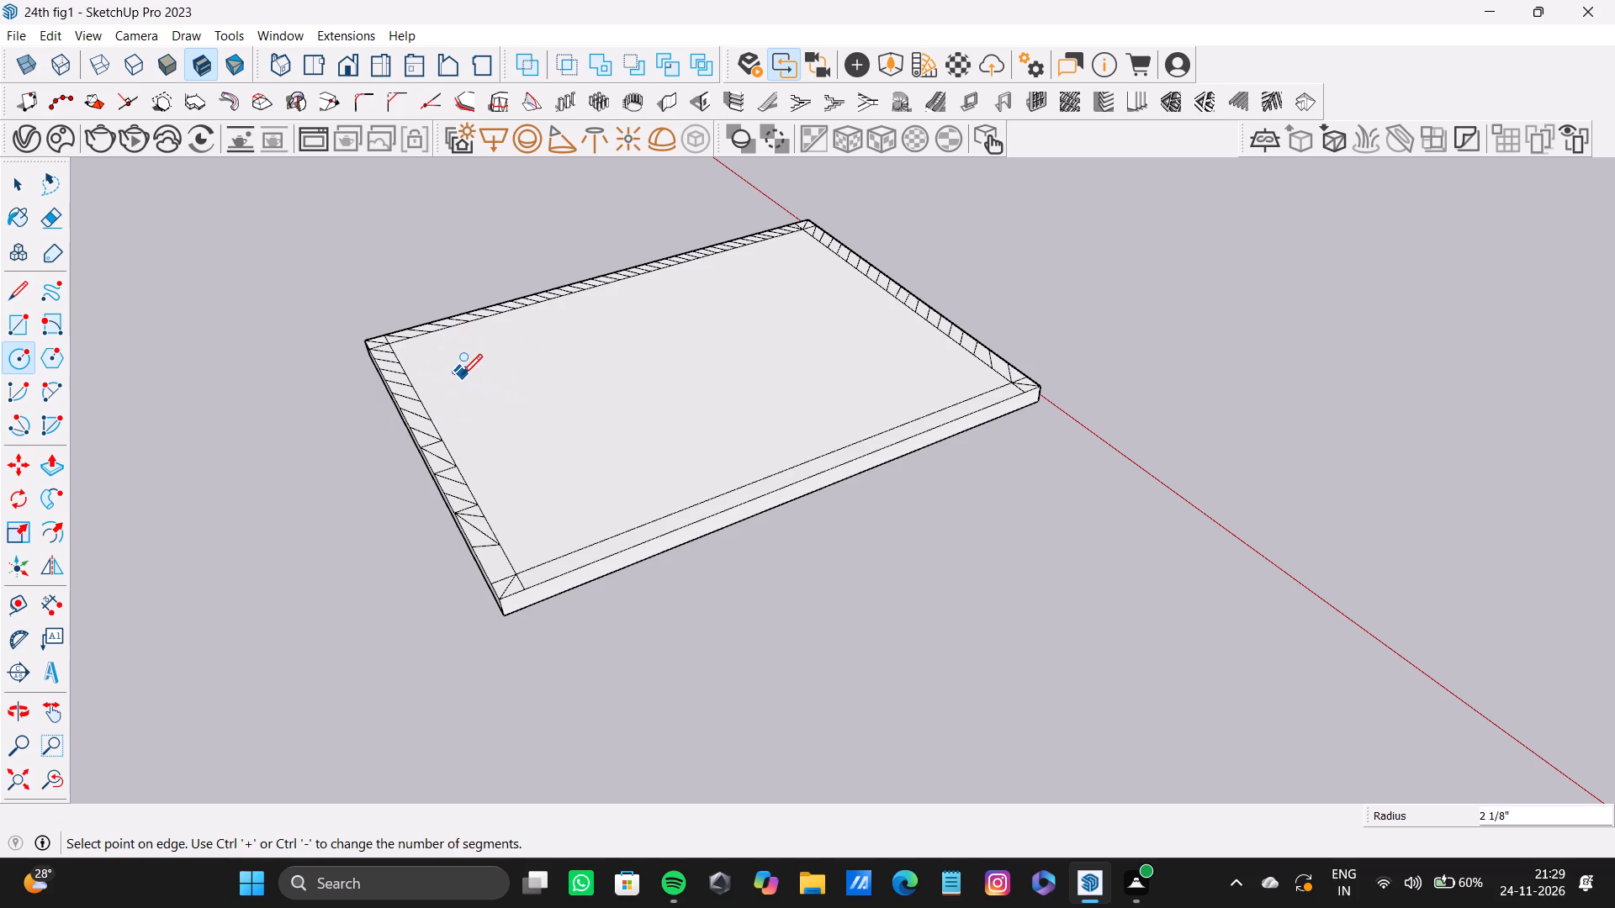
{"action": "left_click", "coordinate": [496, 373]}
{"action": "left_click_drag", "start_coordinate": [476, 372], "coordinate": [474, 365]}
{"action": "left_click_drag", "start_coordinate": [474, 365], "coordinate": [528, 362]}
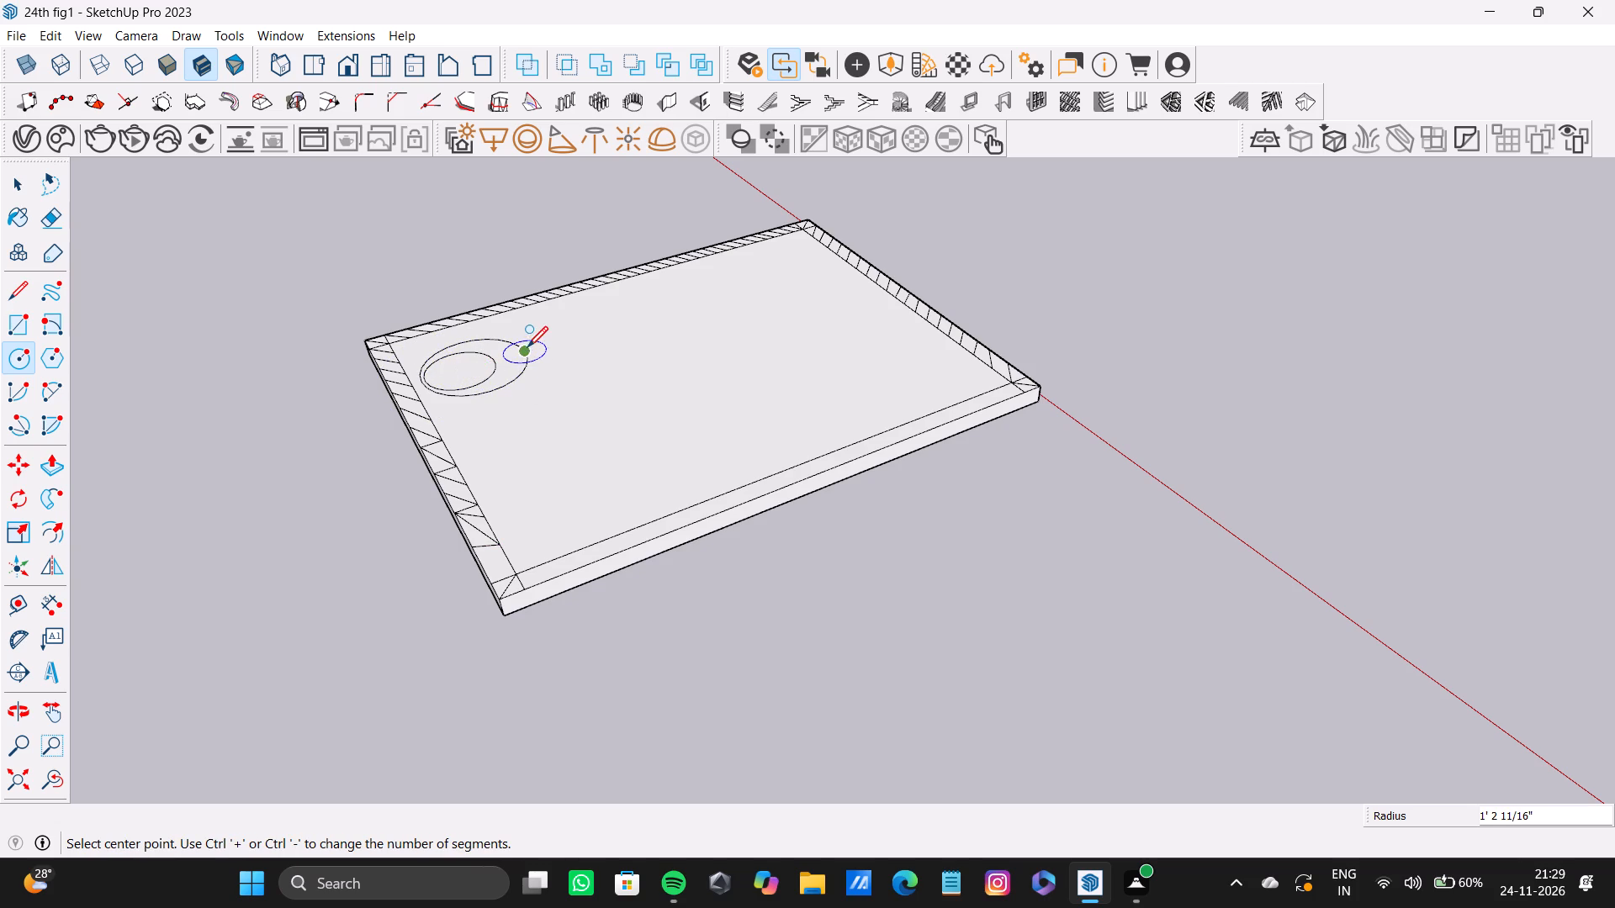
{"action": "key", "text": "space"}
Push/Pull the inner circle up about 4' 10 7/8" and the surrounding ring up about 3' 6 11/16" to form a stepped cylinder.
{"action": "key", "text": "f"}
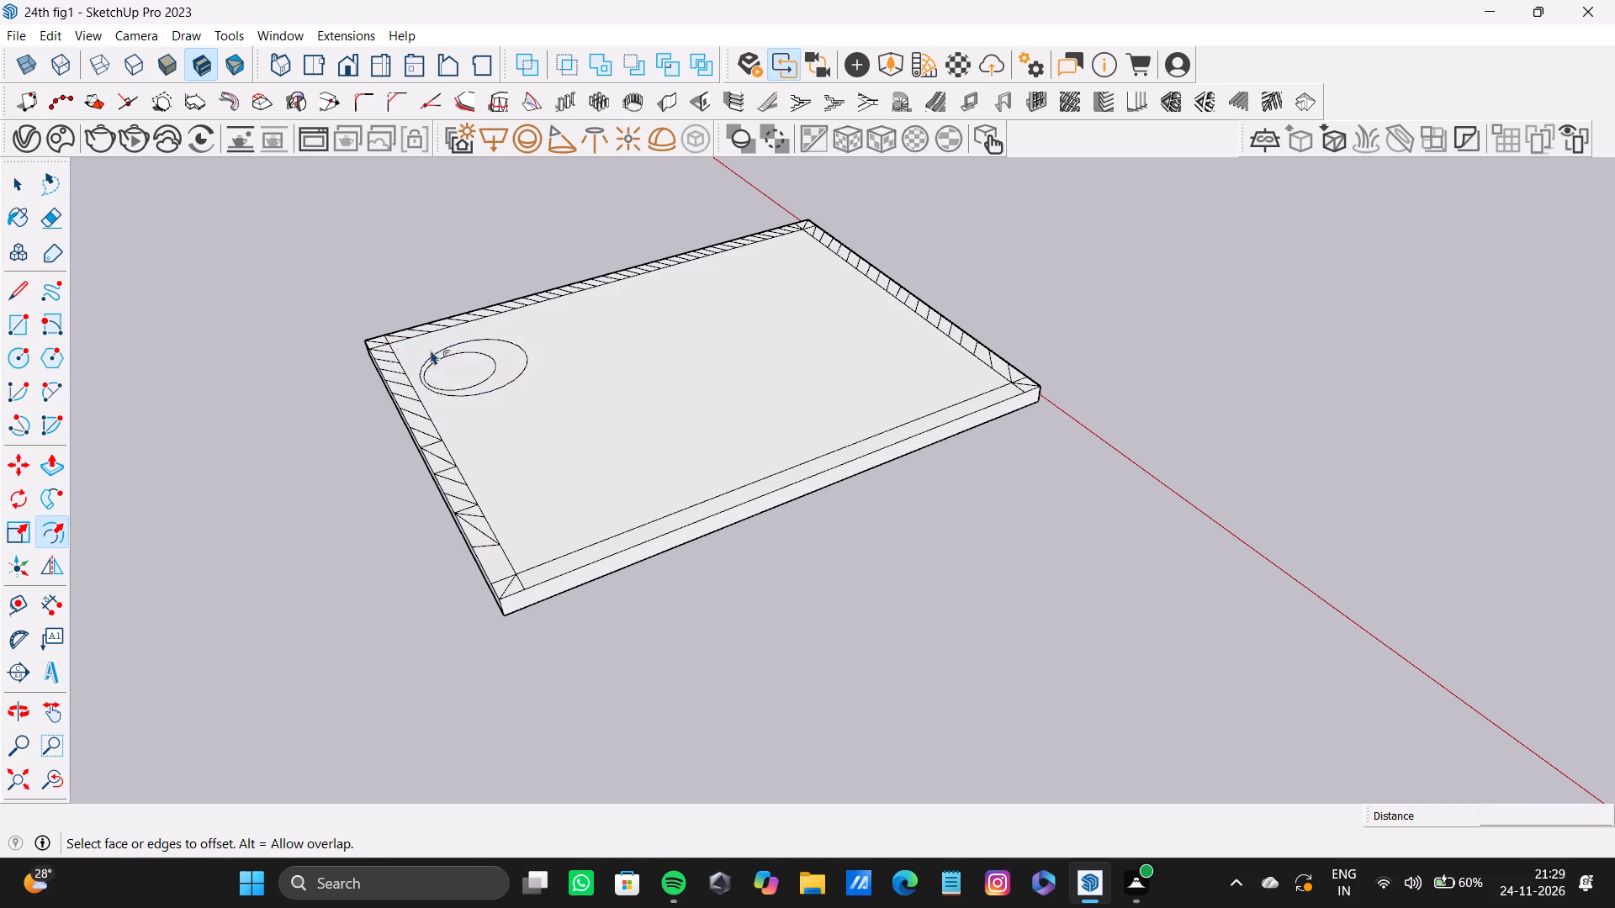
{"action": "key", "text": "space"}
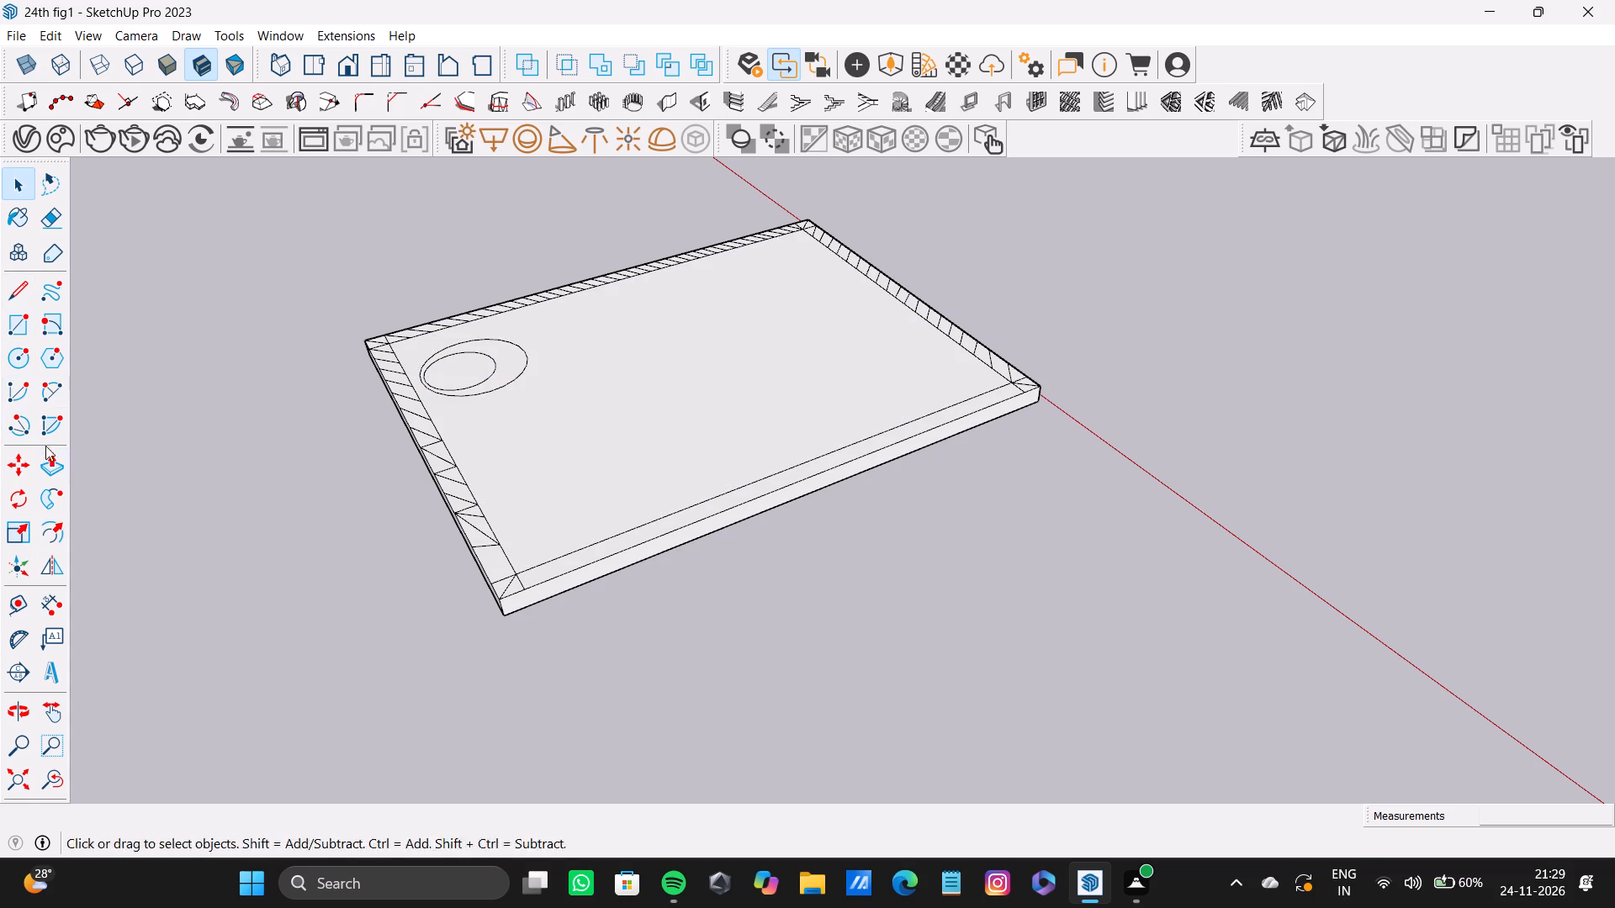
{"action": "left_click", "coordinate": [50, 451]}
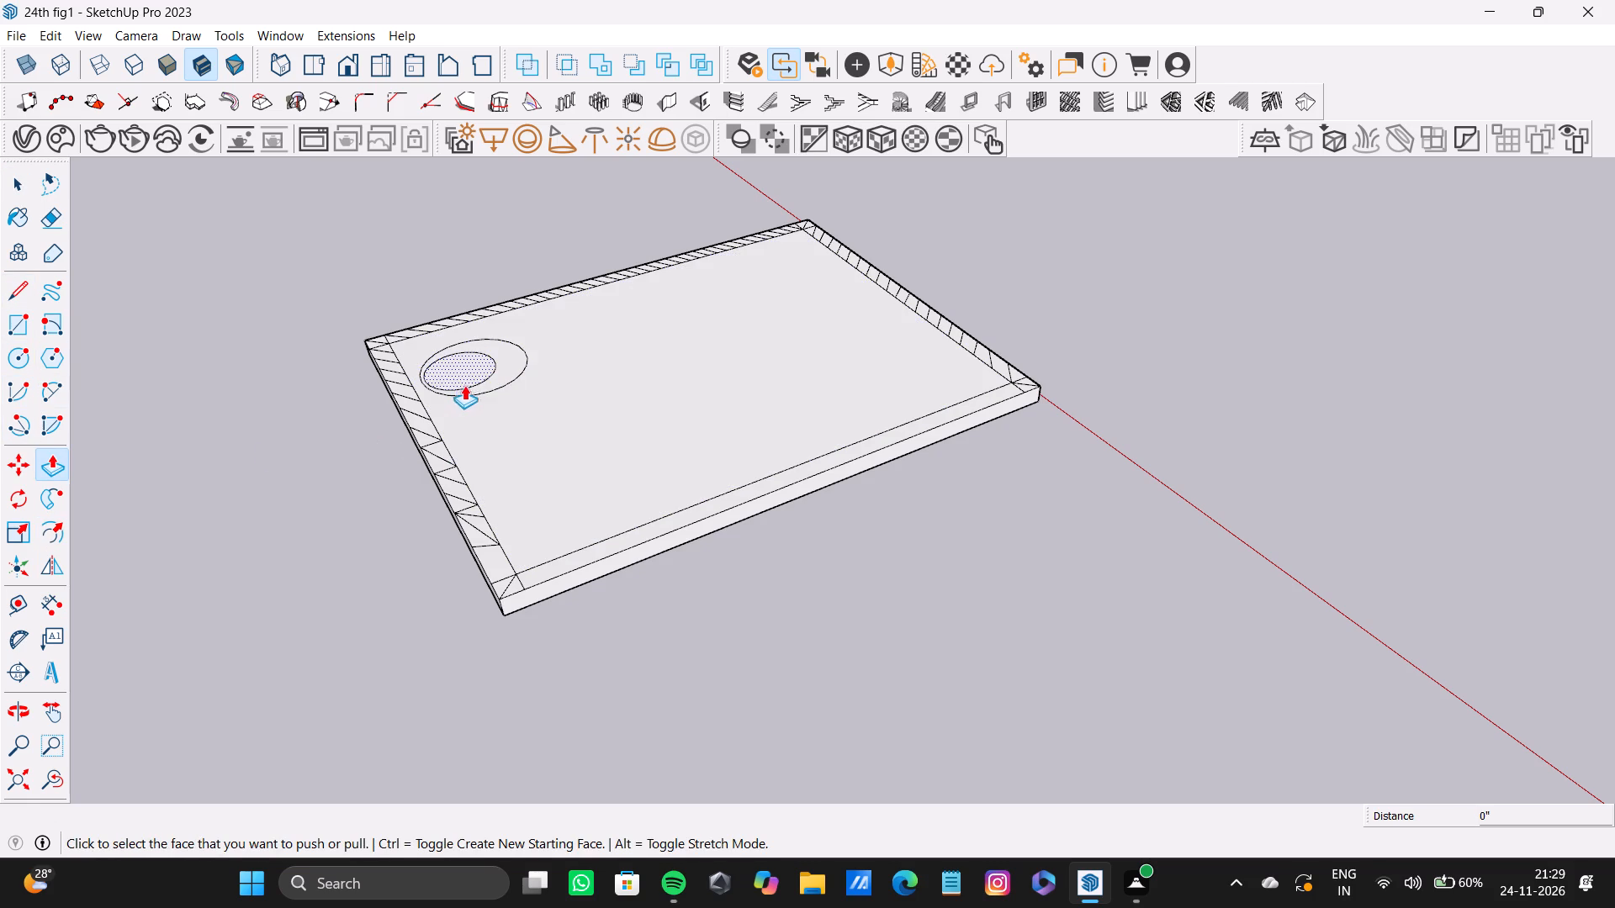
{"action": "left_click_drag", "start_coordinate": [473, 379], "coordinate": [401, 178]}
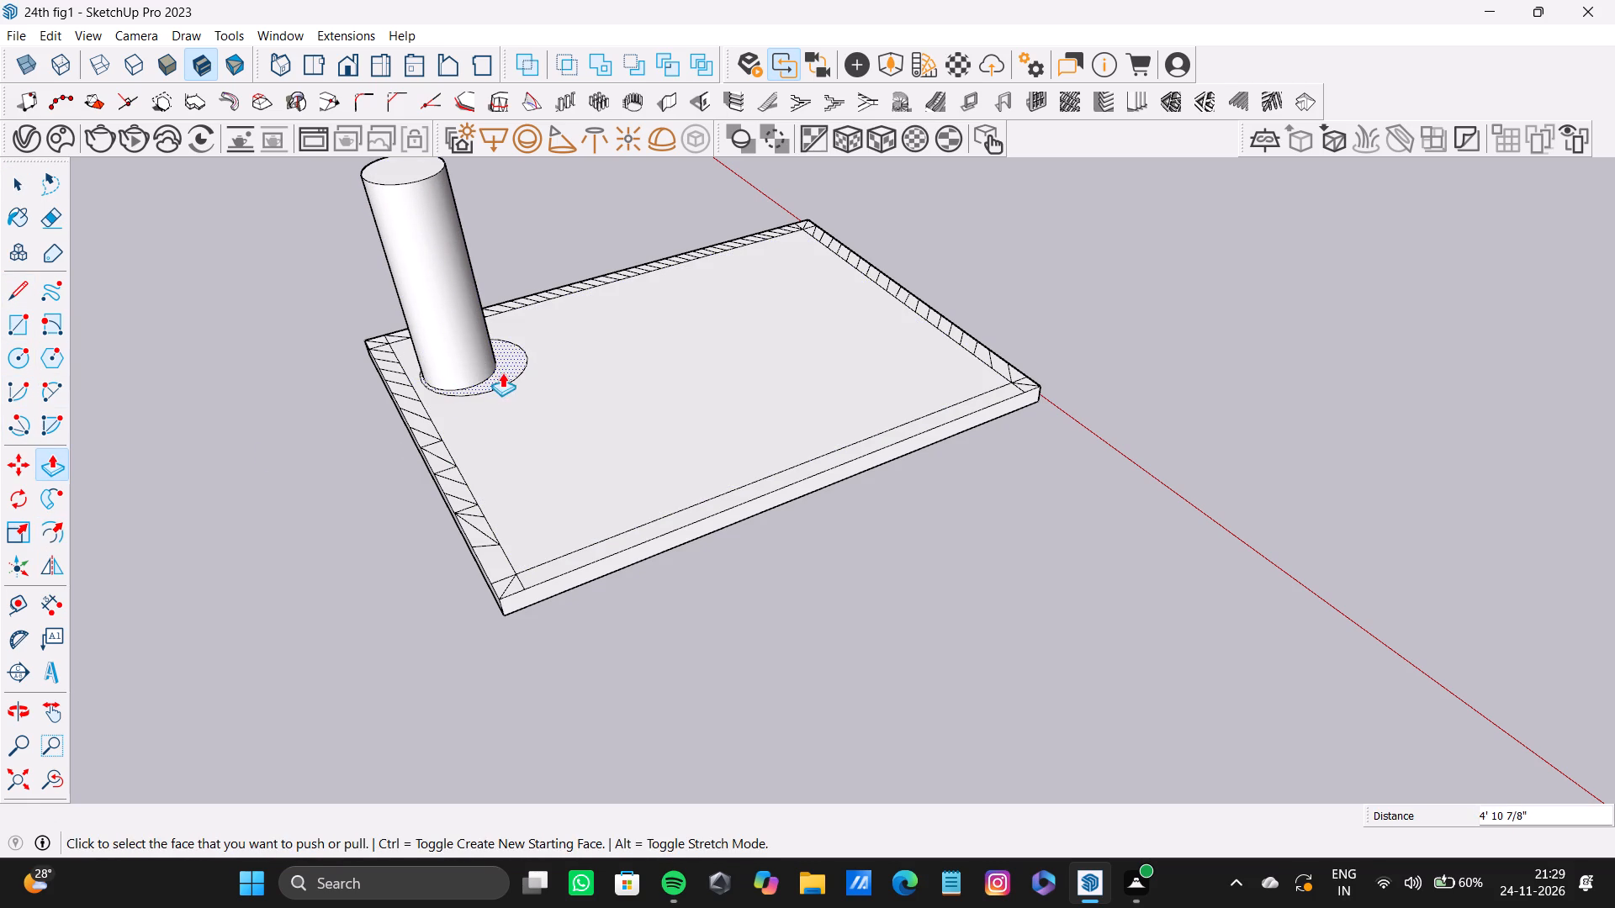
{"action": "left_click_drag", "start_coordinate": [504, 372], "coordinate": [458, 230]}
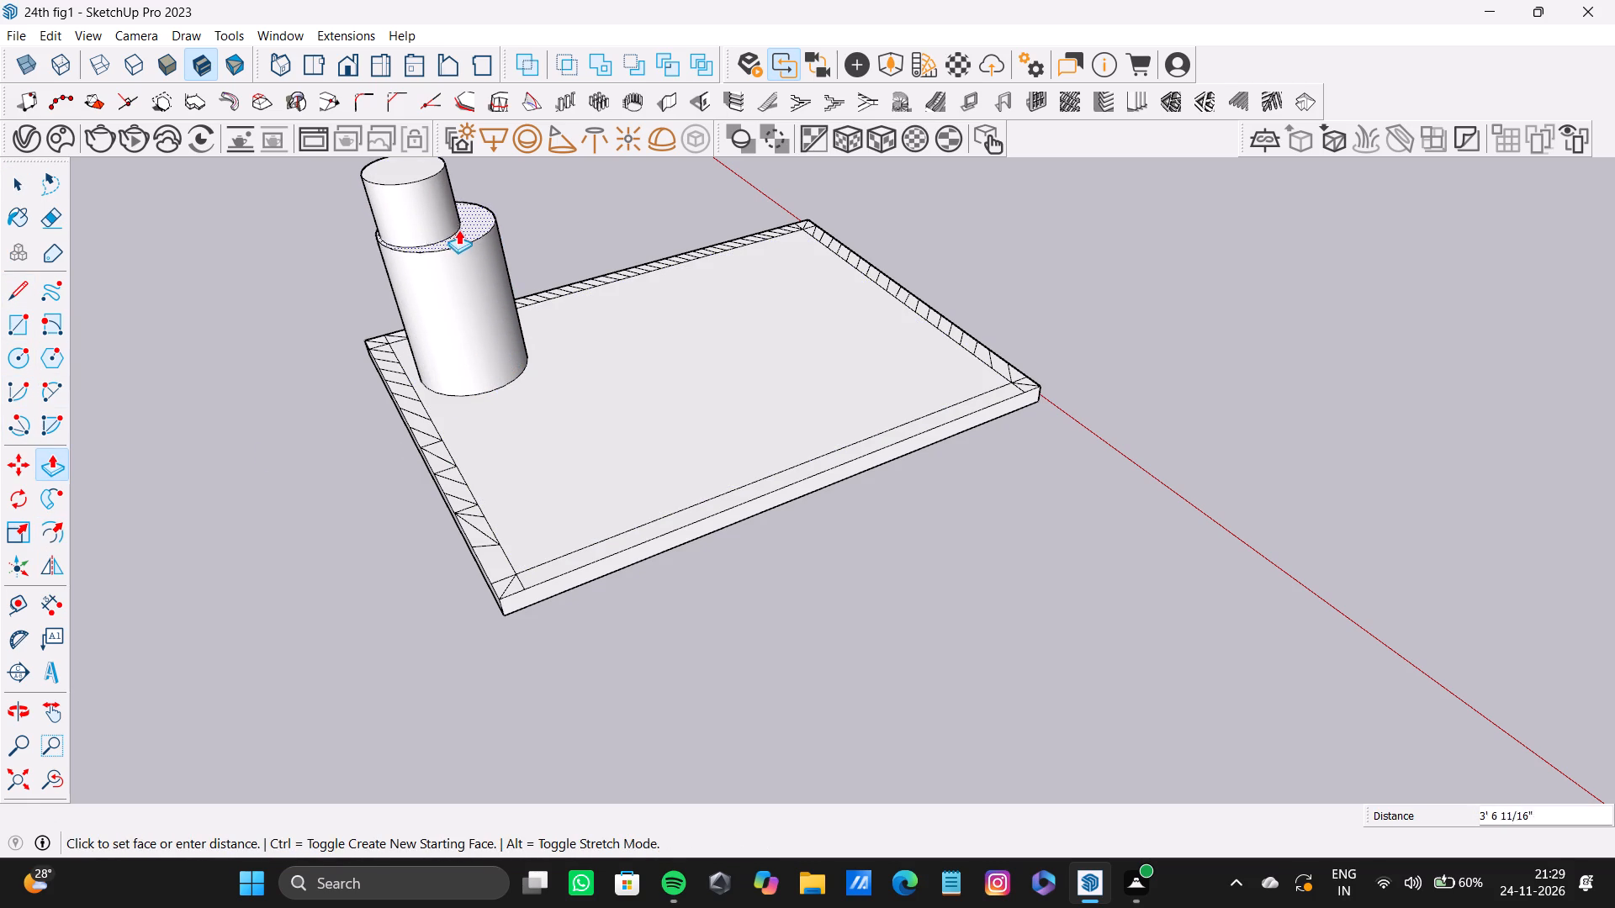
Push/Pull the outer ring up to about 3' 10 1/8" and lower the inner cylinder's top by about 3 7/8".
{"action": "left_click_drag", "start_coordinate": [458, 230], "coordinate": [456, 220]}
{"action": "scroll", "coordinate": [432, 281], "scroll_direction": "down", "scroll_amount": 6}
{"action": "scroll", "coordinate": [560, 314], "scroll_direction": "up", "scroll_amount": 1}
{"action": "middle_click_drag", "start_coordinate": [560, 314], "coordinate": [302, 240]}
{"action": "scroll", "coordinate": [612, 433], "scroll_direction": "down", "scroll_amount": 5}
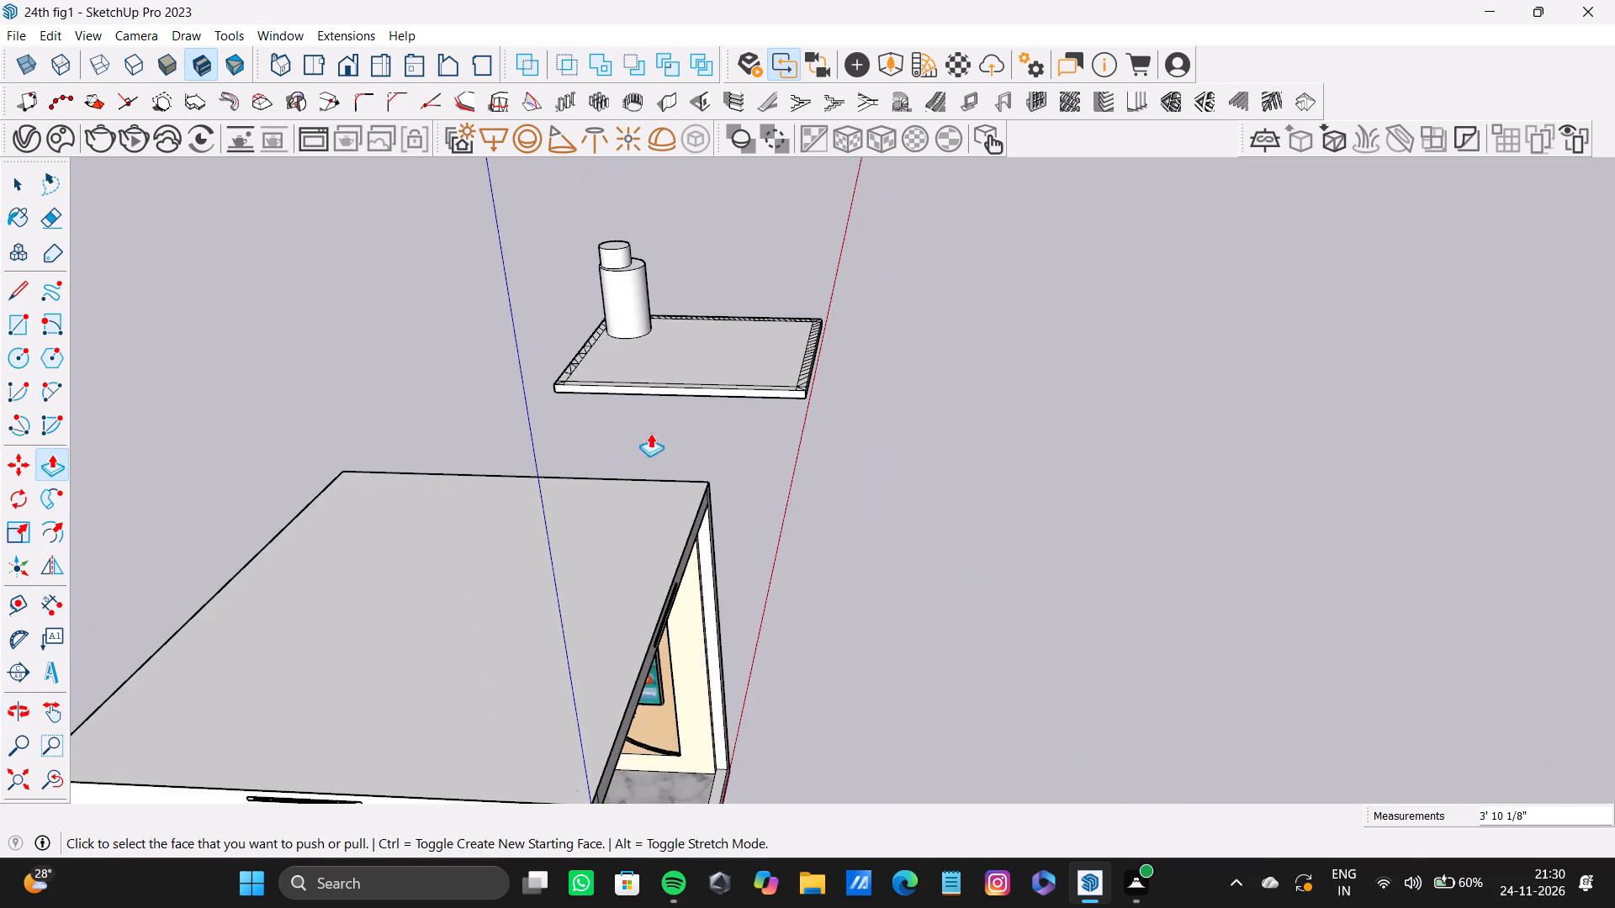
{"action": "middle_click_drag", "start_coordinate": [733, 319], "coordinate": [786, 281]}
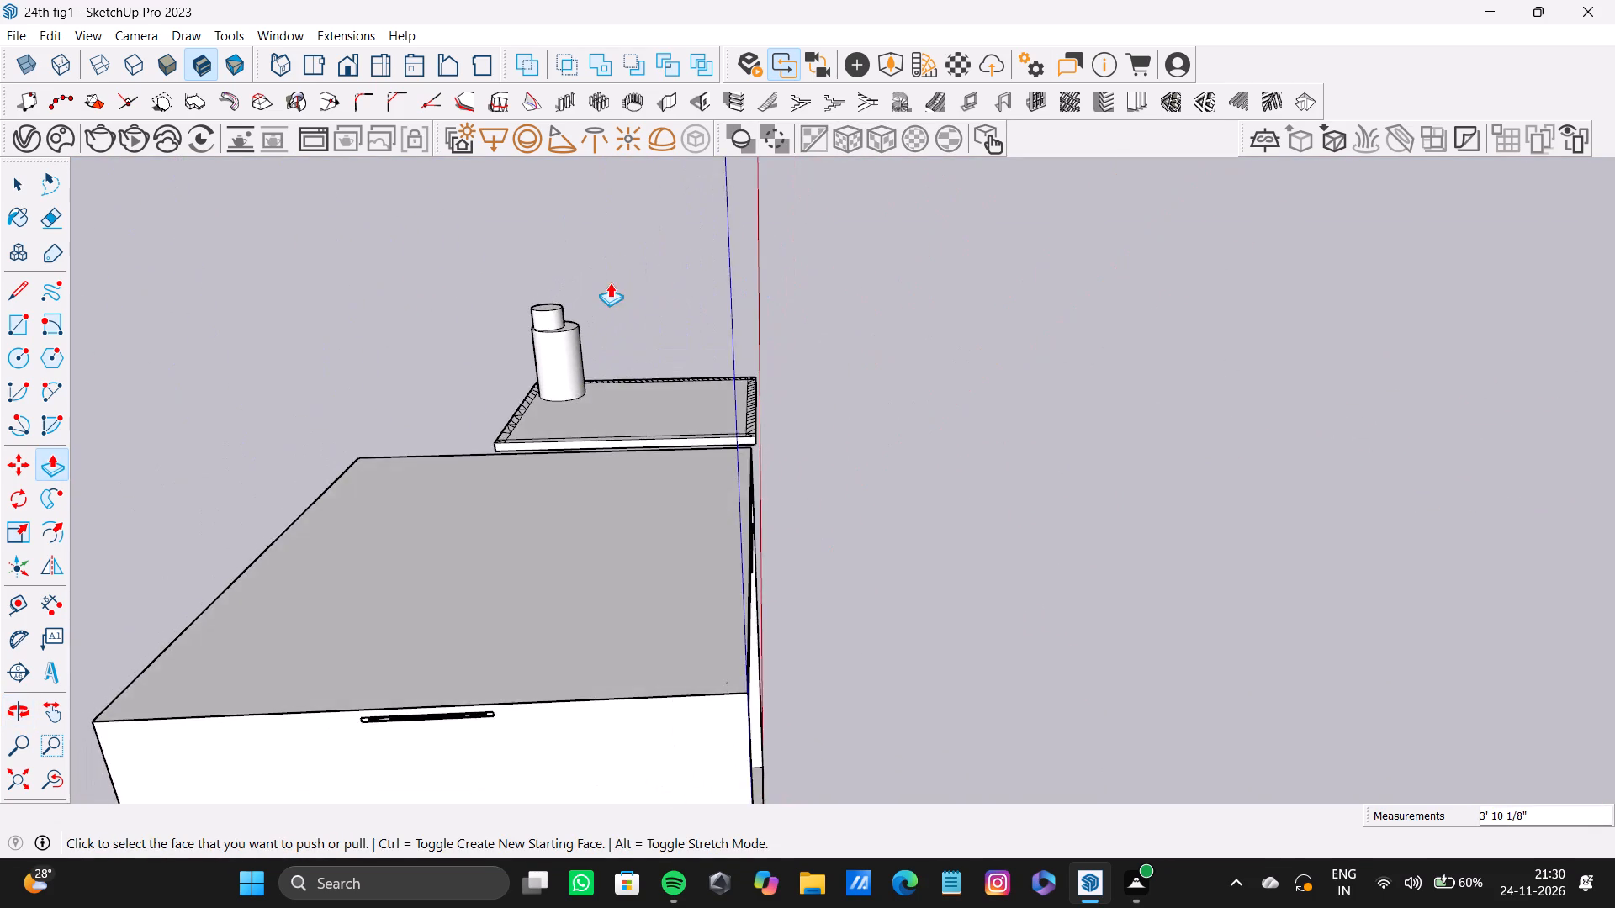
{"action": "scroll", "coordinate": [603, 286], "scroll_direction": "up", "scroll_amount": 20}
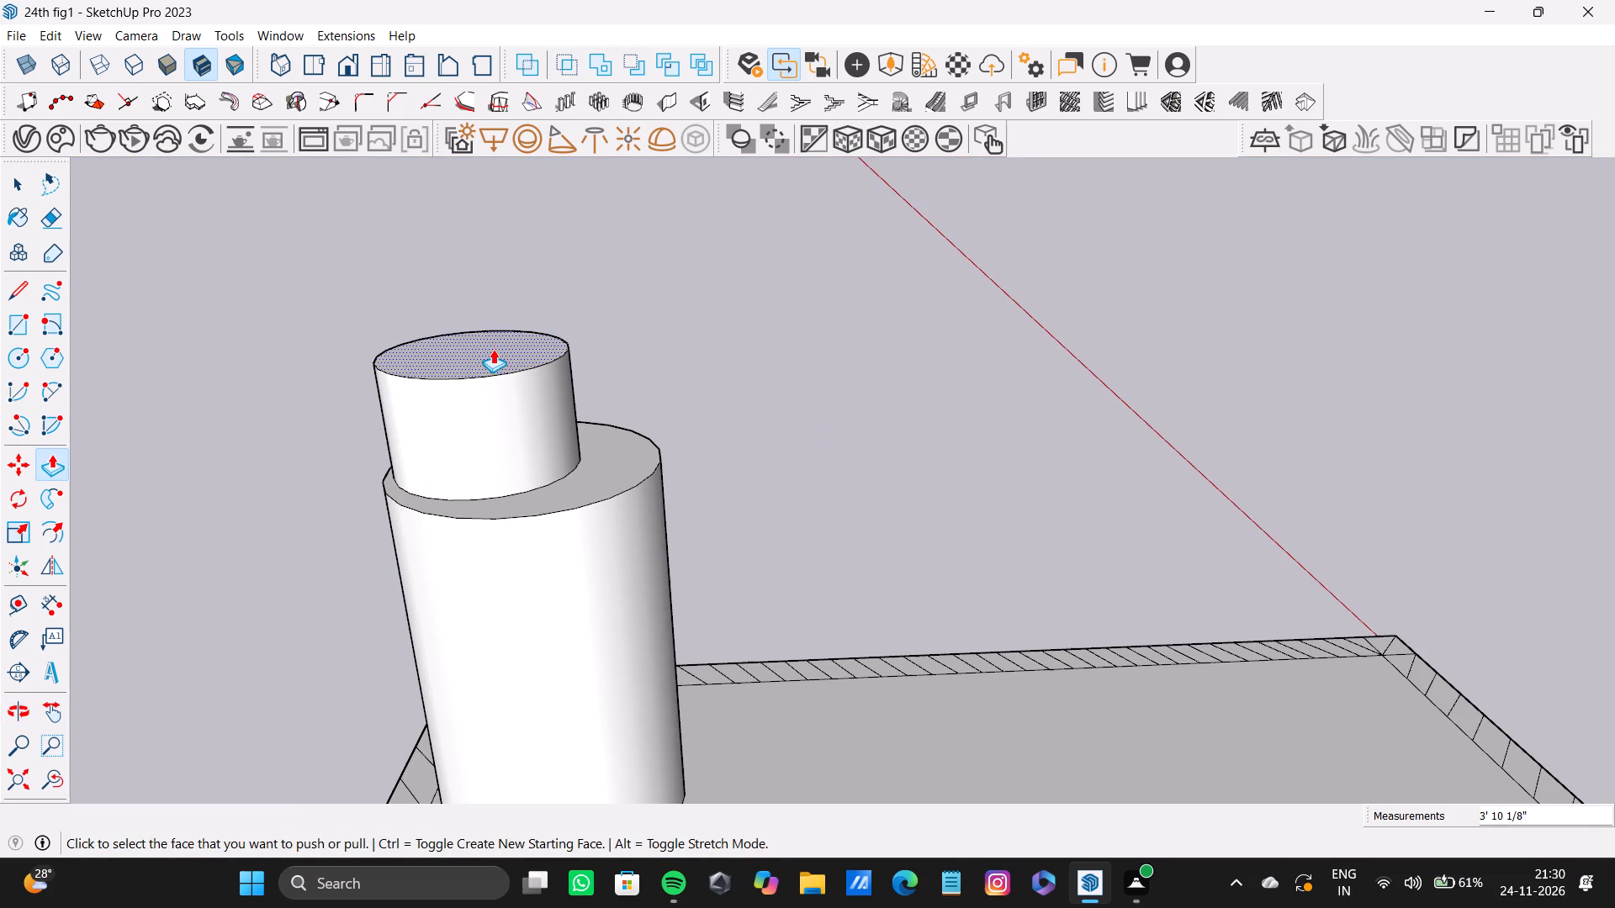
{"action": "left_click_drag", "start_coordinate": [493, 349], "coordinate": [493, 384]}
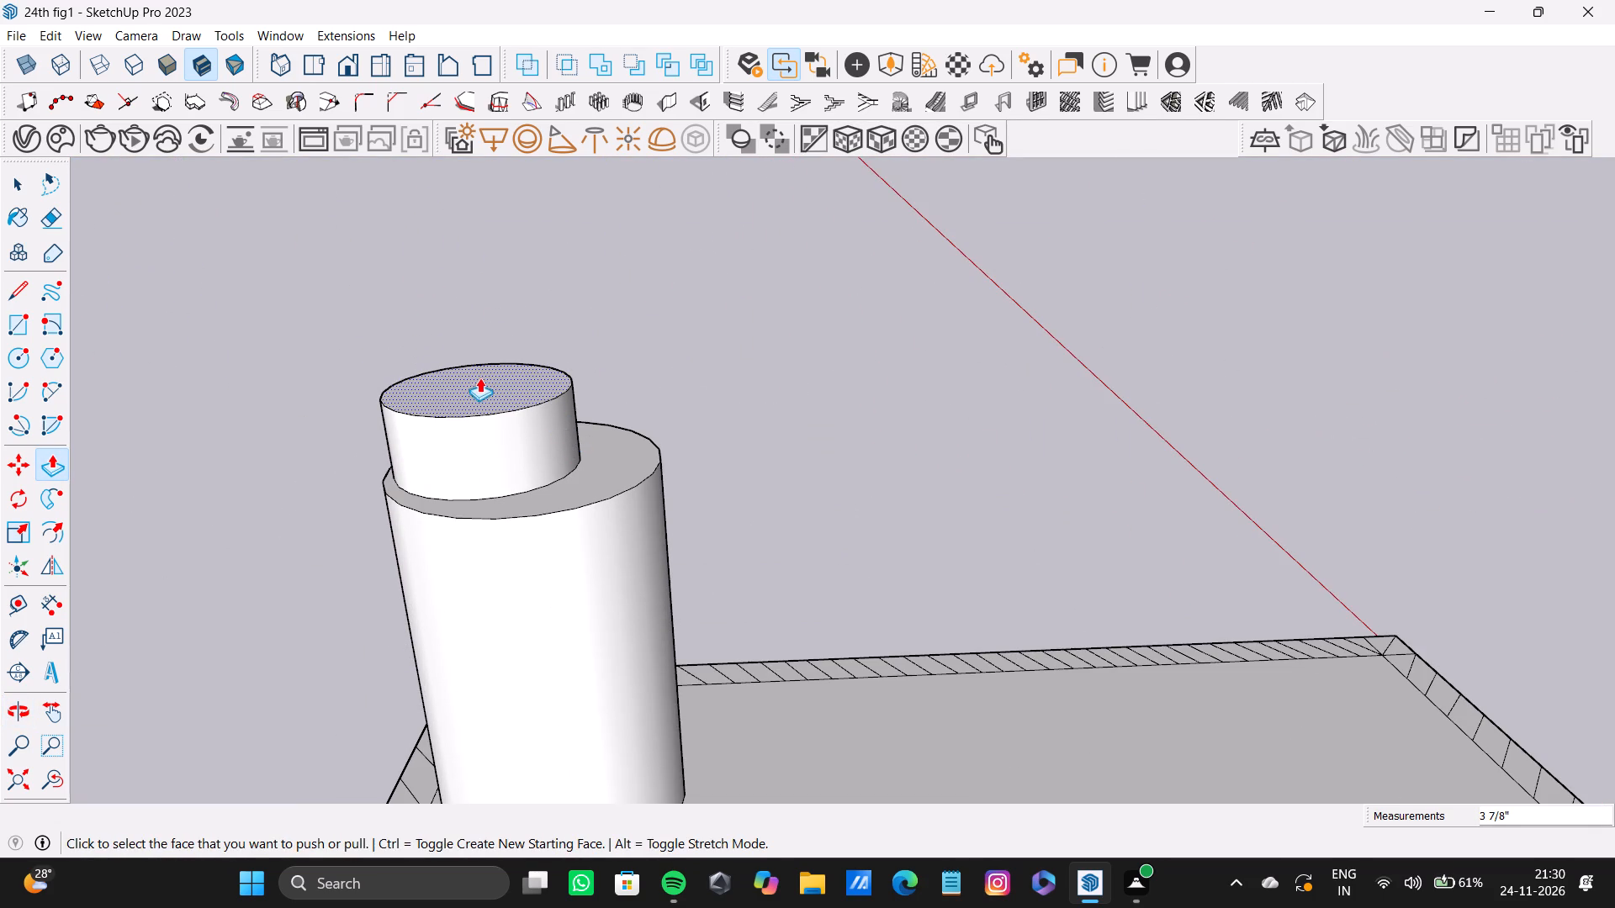
Examine the stepped cylinder, inner face and hatched border of the slab from above.
{"action": "scroll", "coordinate": [475, 384], "scroll_direction": "down", "scroll_amount": 6}
{"action": "middle_click_drag", "start_coordinate": [476, 386], "coordinate": [358, 419]}
{"action": "scroll", "coordinate": [450, 425], "scroll_direction": "down", "scroll_amount": 9}
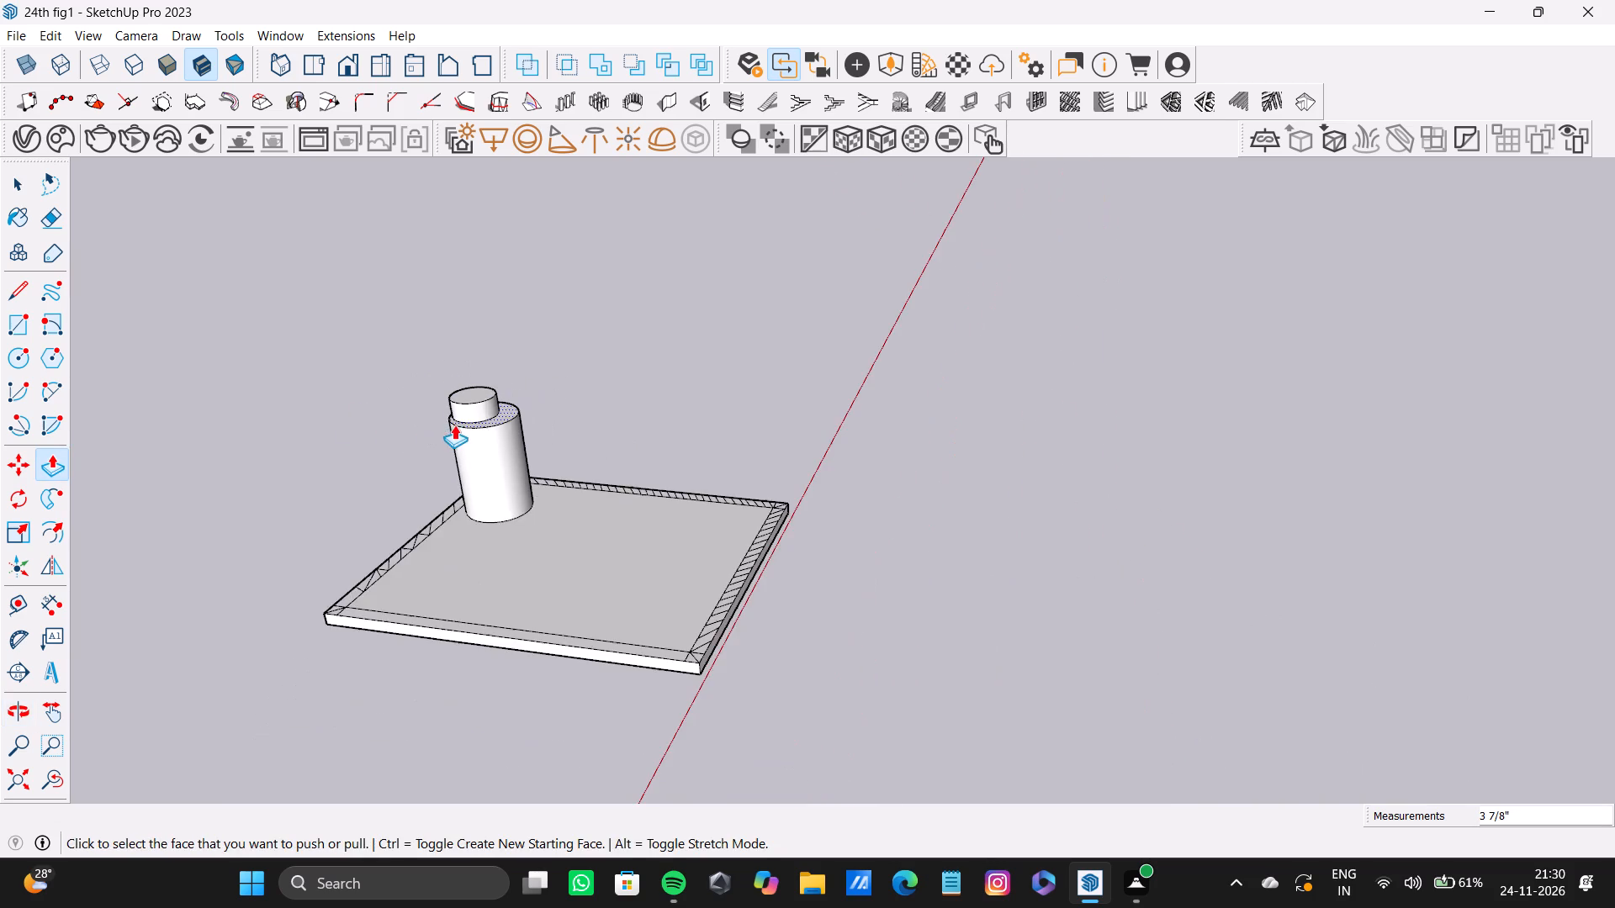
{"action": "middle_click_drag", "start_coordinate": [454, 425], "coordinate": [725, 771]}
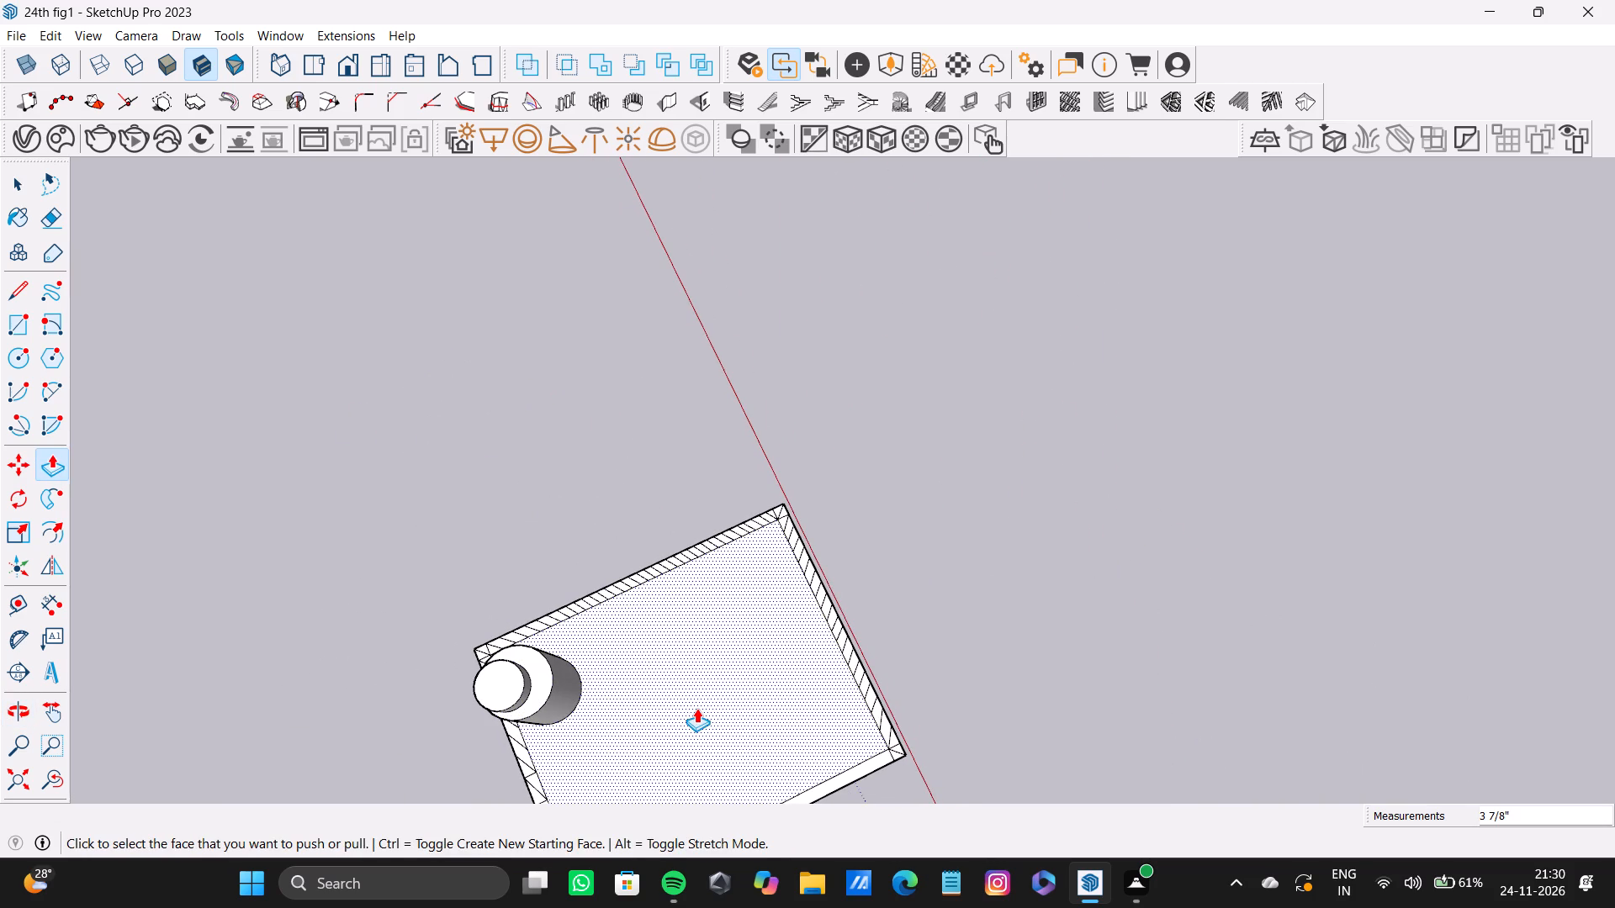
{"action": "scroll", "coordinate": [696, 708], "scroll_direction": "up", "scroll_amount": 3}
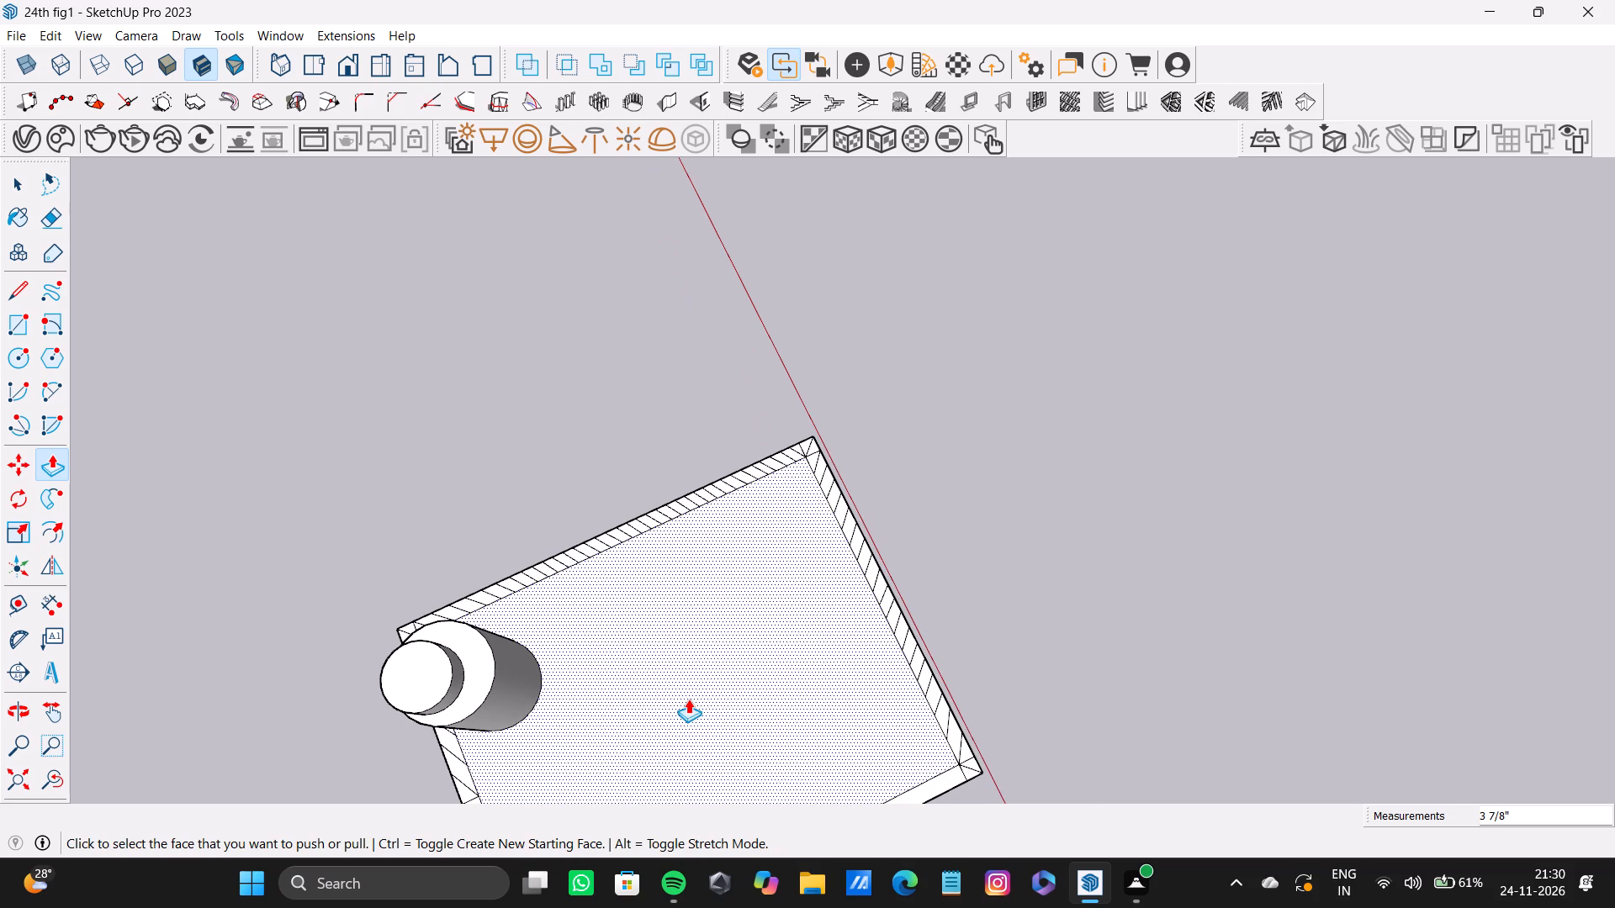
{"action": "scroll", "coordinate": [689, 700], "scroll_direction": "up", "scroll_amount": 8}
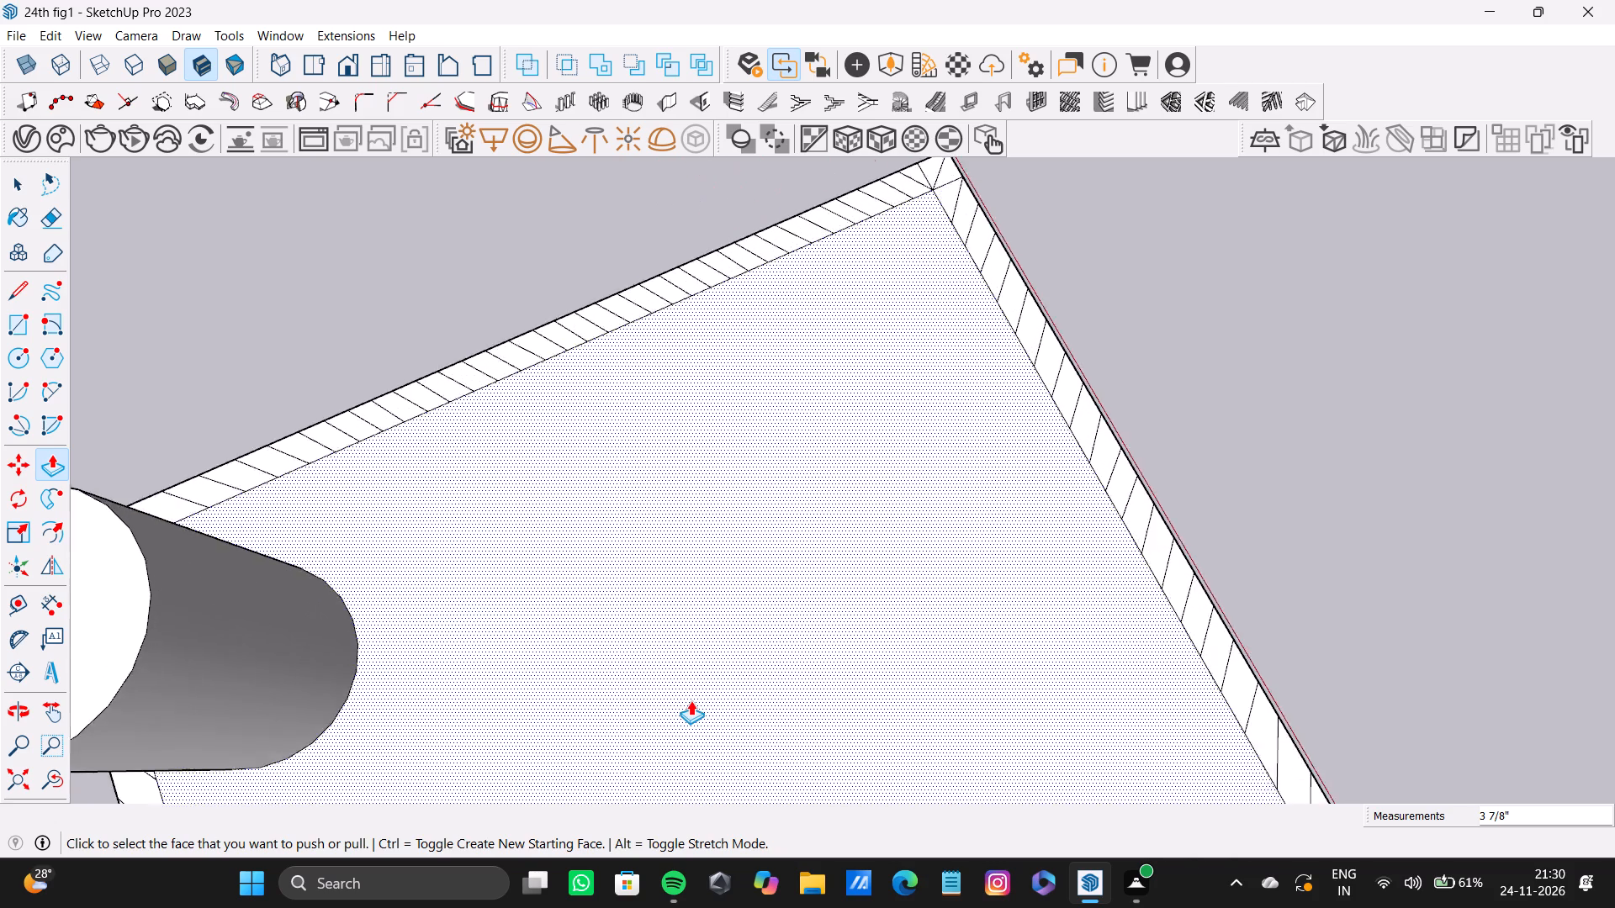
{"action": "scroll", "coordinate": [691, 700], "scroll_direction": "down", "scroll_amount": 19}
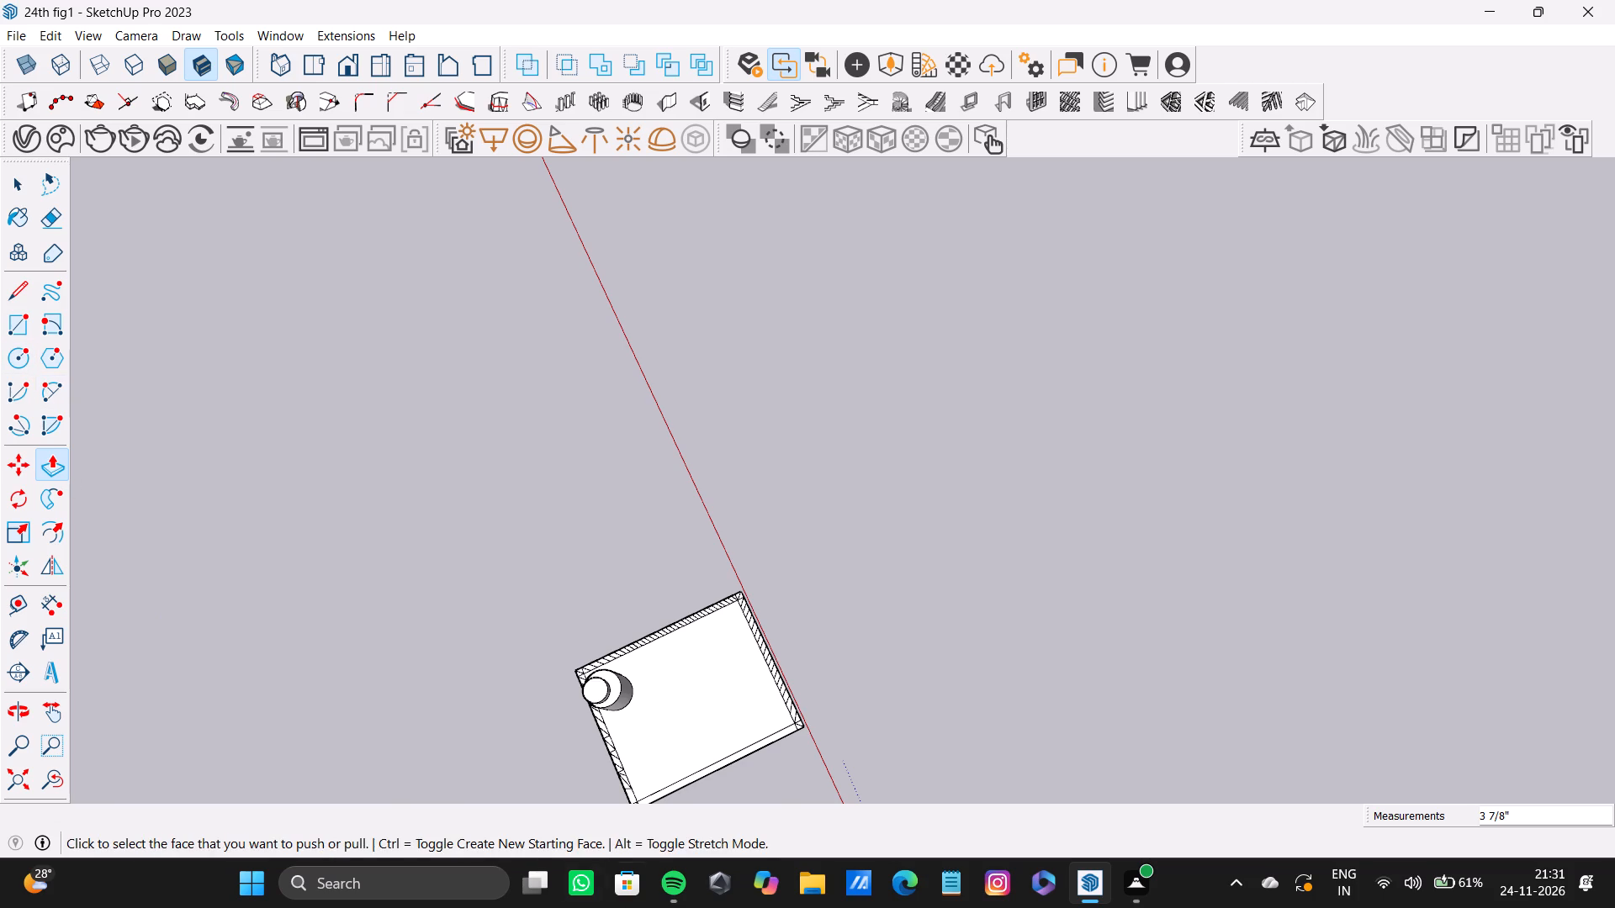
{"action": "scroll", "coordinate": [628, 751], "scroll_direction": "down", "scroll_amount": 3}
Push/Pull three zigzag border pieces beside the cylinder upward, the two nearest it about 3' 10 1/8".
{"action": "scroll", "coordinate": [657, 727], "scroll_direction": "up", "scroll_amount": 17}
{"action": "middle_click_drag", "start_coordinate": [681, 688], "coordinate": [423, 538]}
{"action": "left_click_drag", "start_coordinate": [345, 557], "coordinate": [263, 387]}
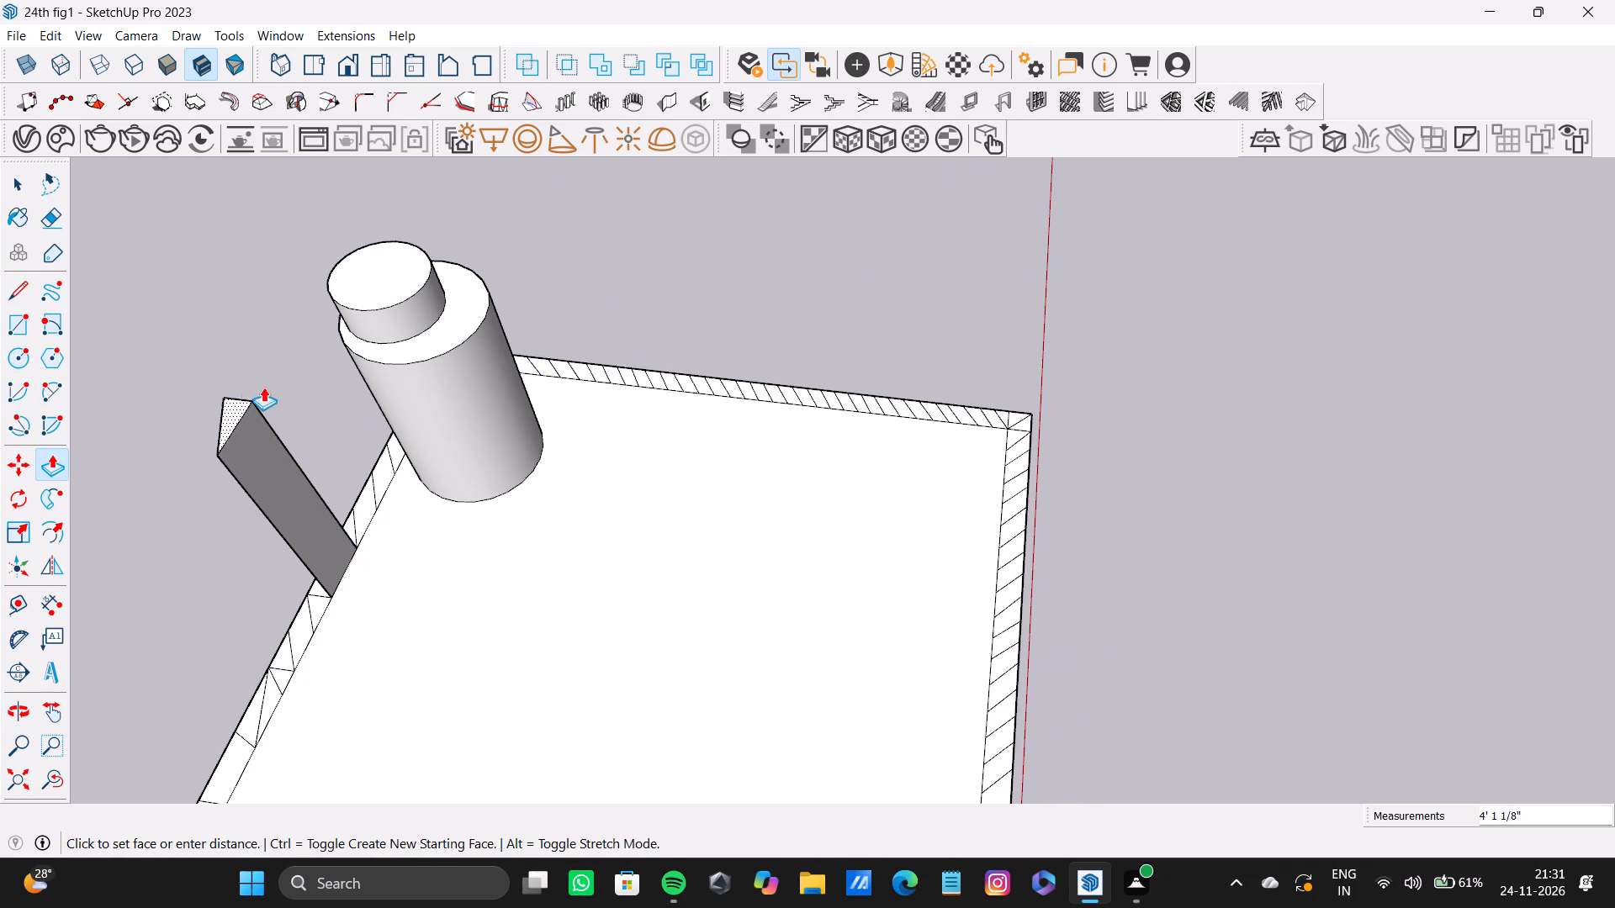
{"action": "left_click_drag", "start_coordinate": [263, 387], "coordinate": [263, 383]}
{"action": "left_click_drag", "start_coordinate": [371, 498], "coordinate": [362, 343]}
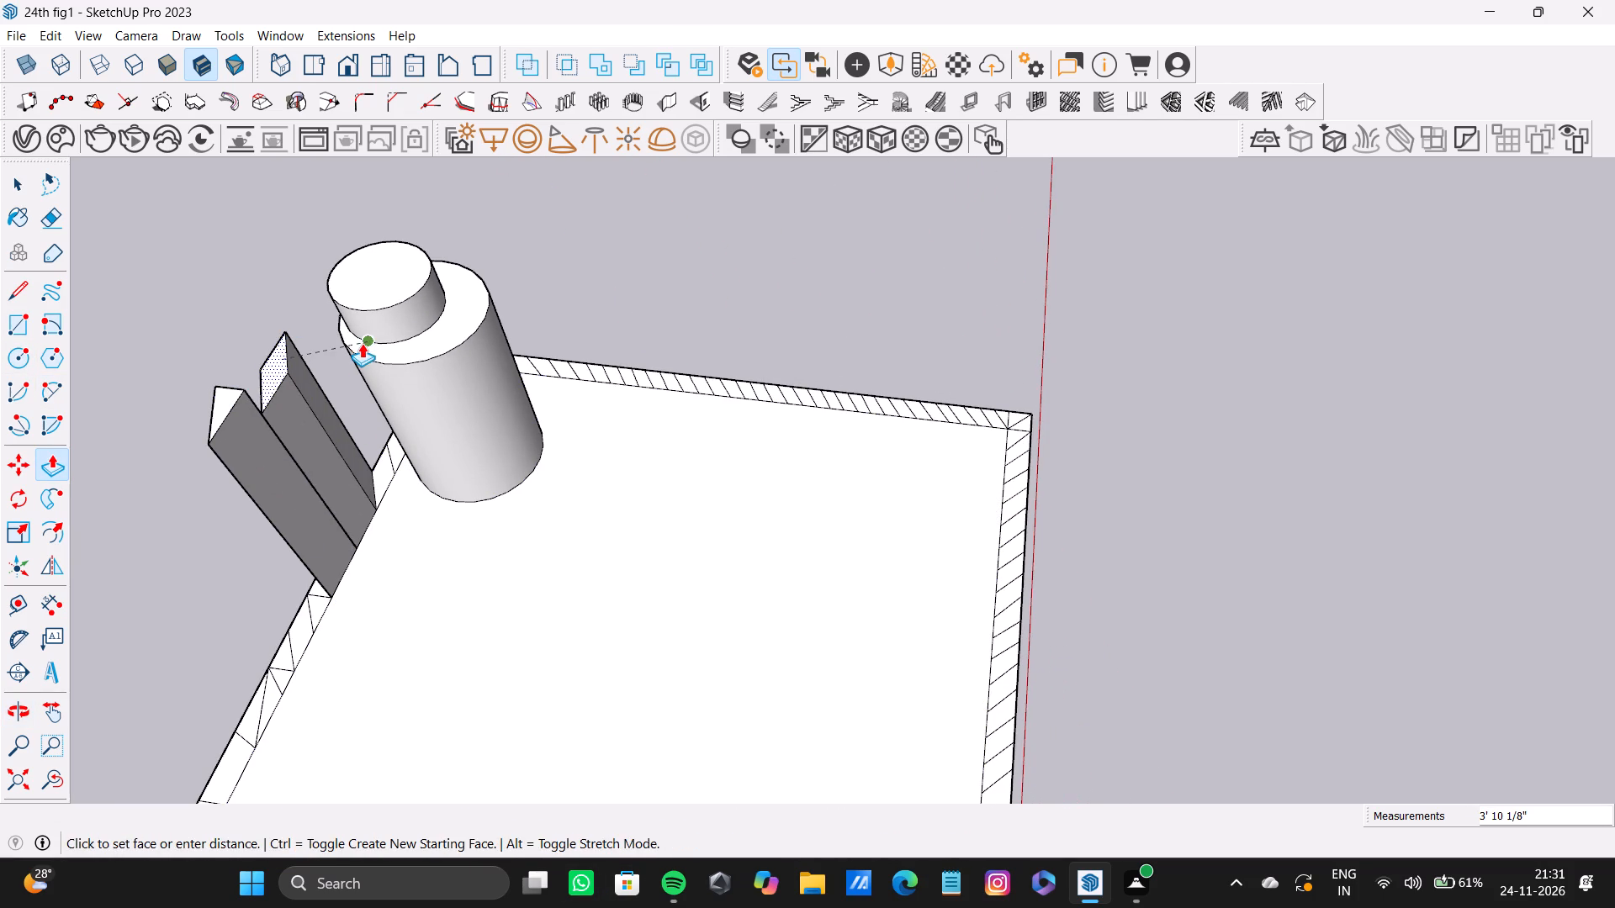
{"action": "left_click_drag", "start_coordinate": [362, 343], "coordinate": [361, 342]}
{"action": "left_click_drag", "start_coordinate": [379, 468], "coordinate": [284, 317]}
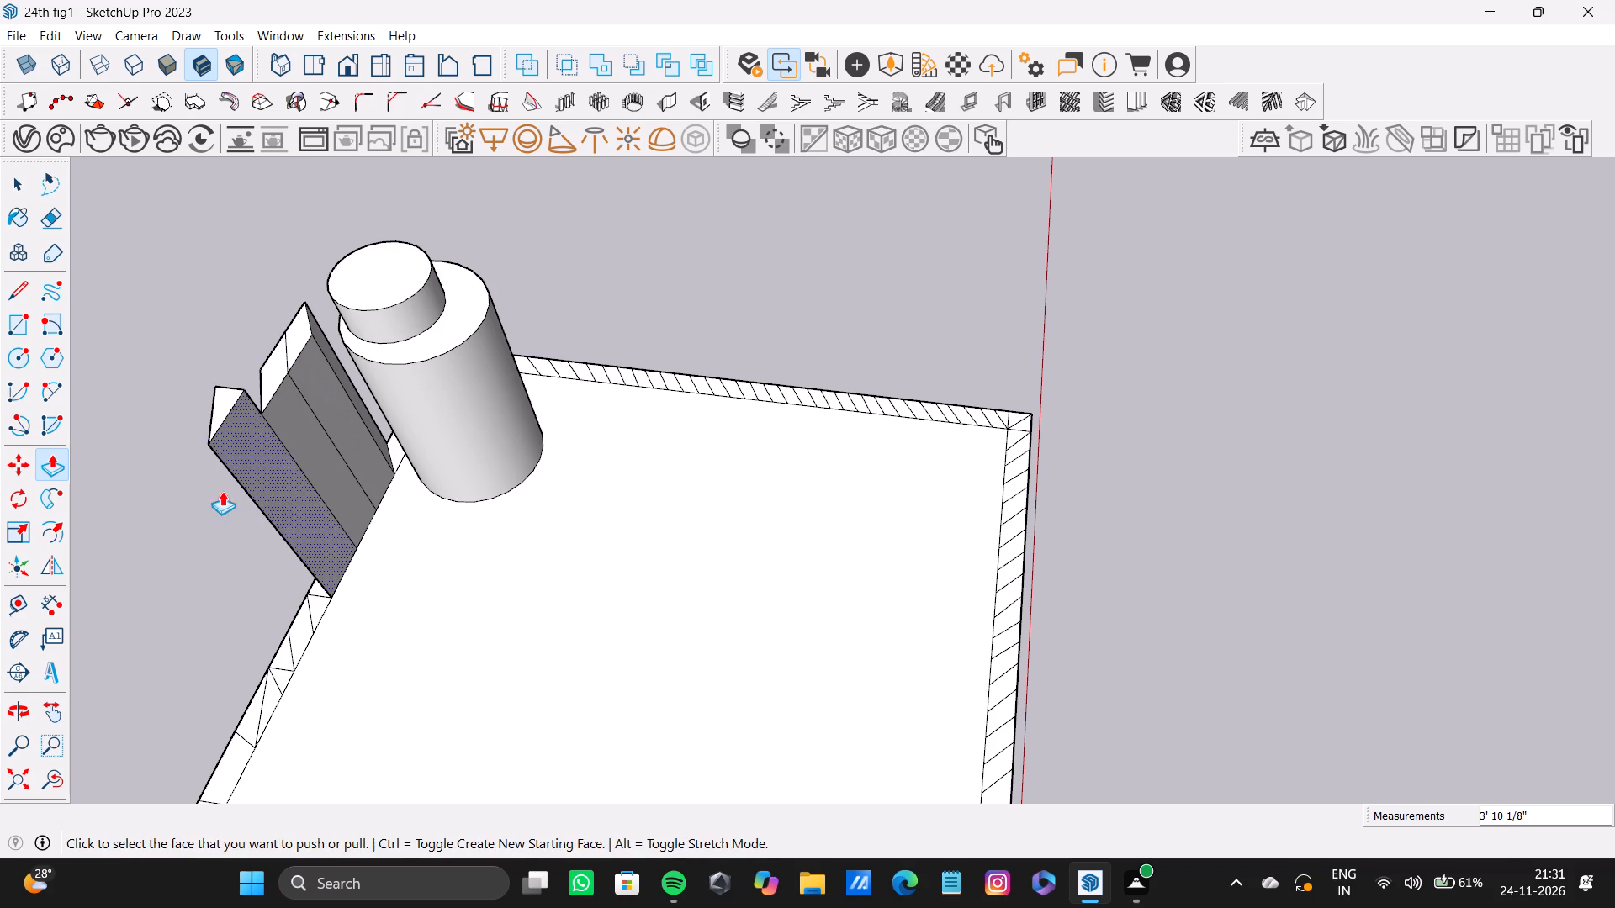
Push/Pull the next four zigzag pieces along the same border, away from the cylinder, up about 4' 4 15/16".
{"action": "left_click_drag", "start_coordinate": [312, 624], "coordinate": [310, 612]}
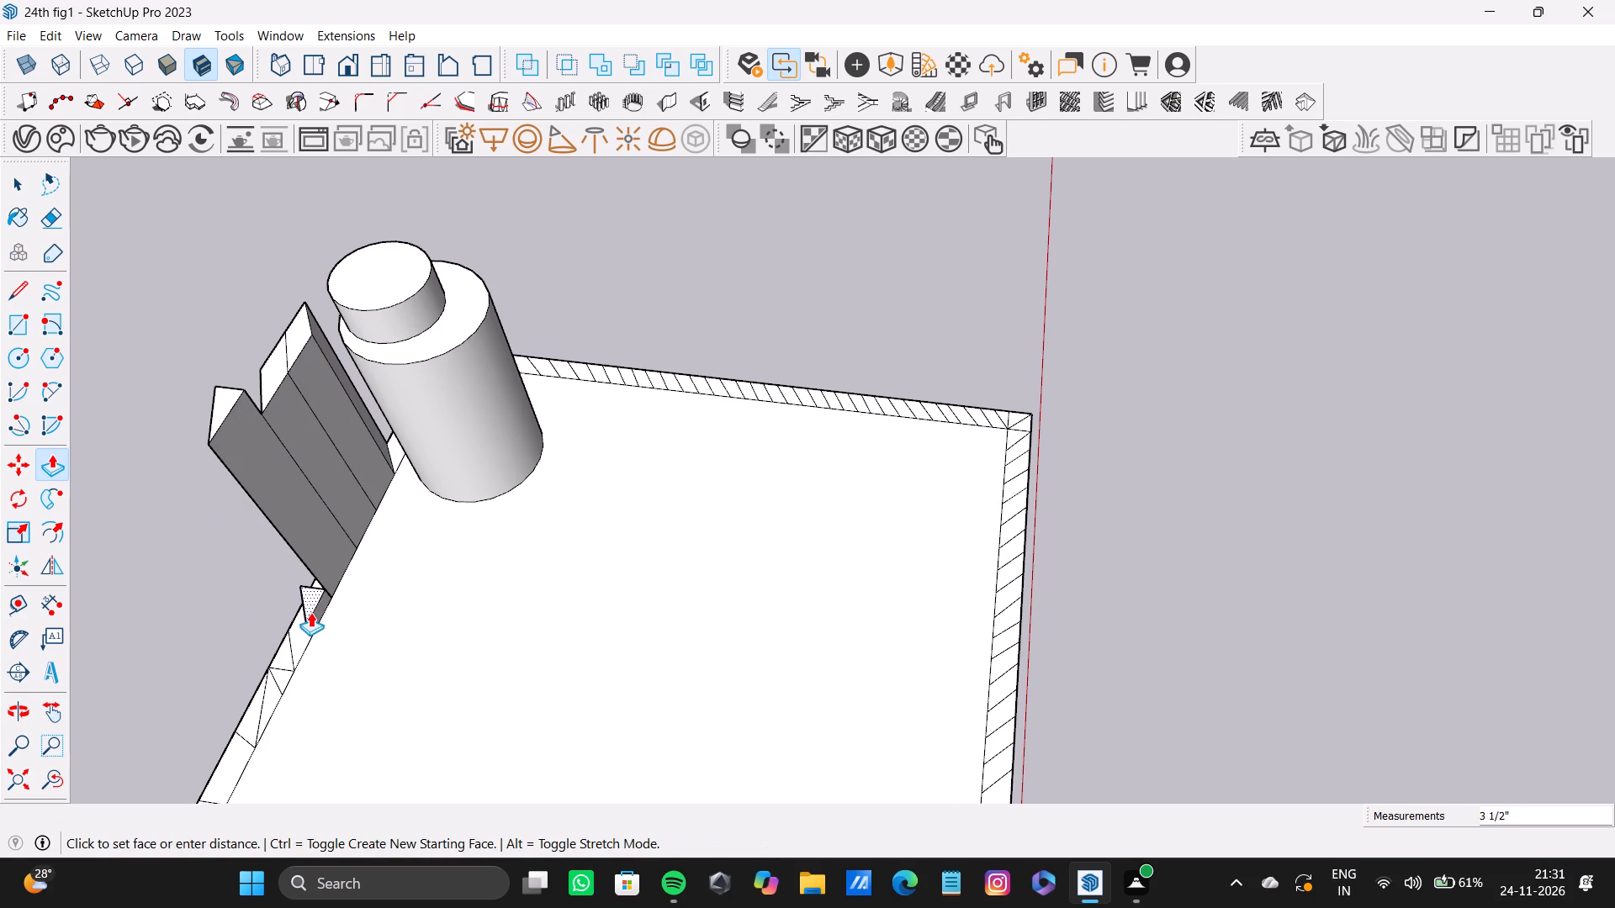
{"action": "left_click_drag", "start_coordinate": [310, 612], "coordinate": [219, 414]}
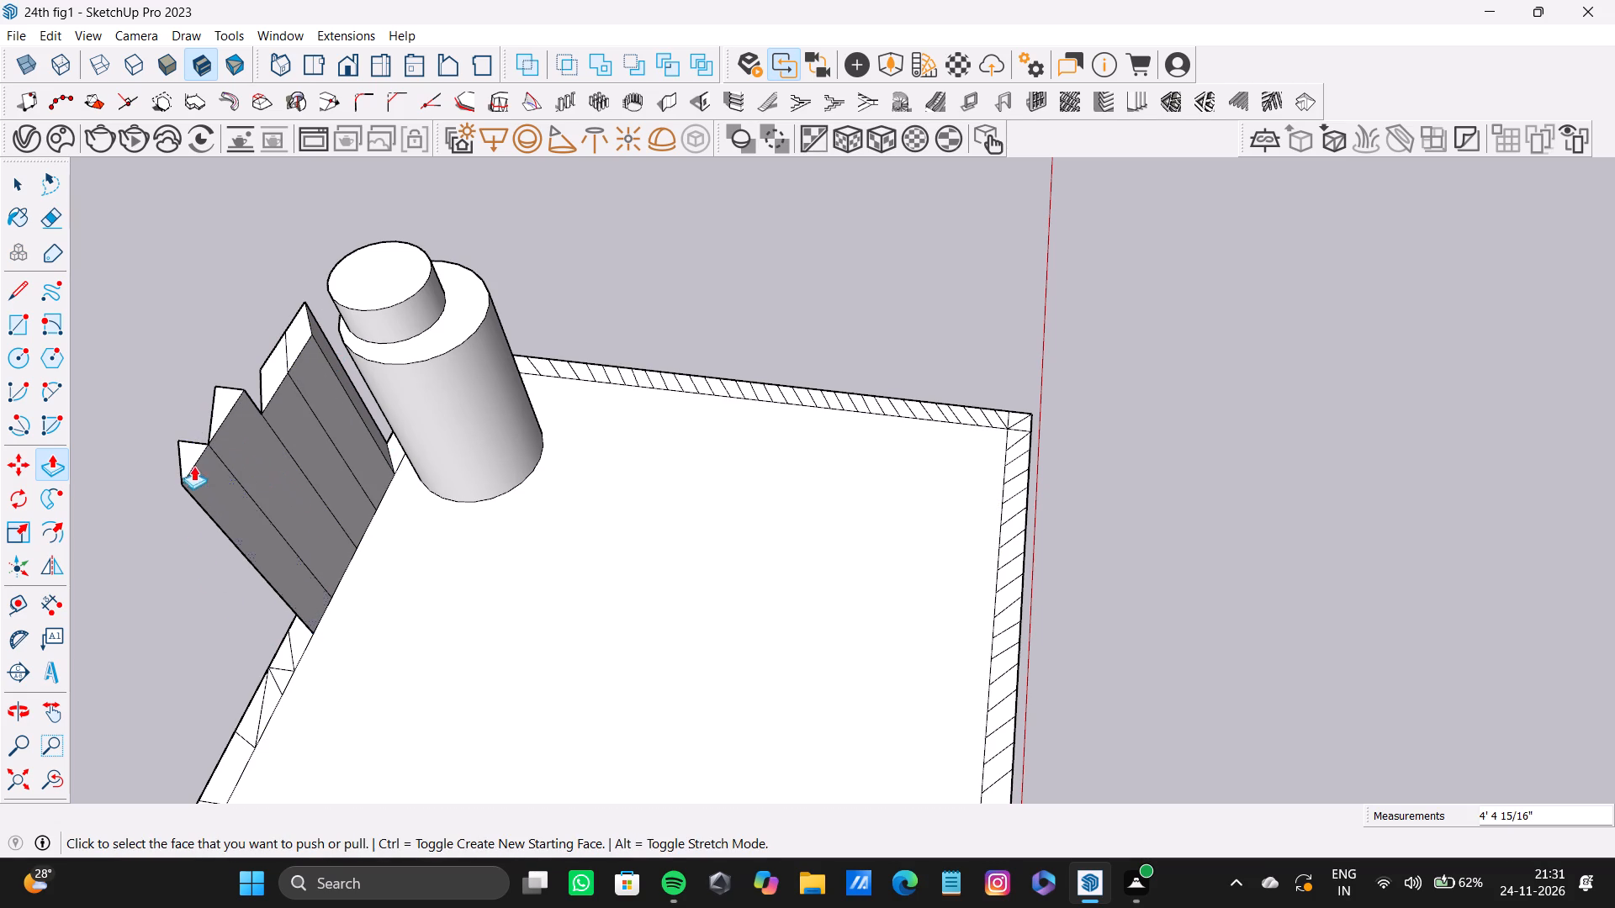
{"action": "left_click_drag", "start_coordinate": [299, 632], "coordinate": [288, 582]}
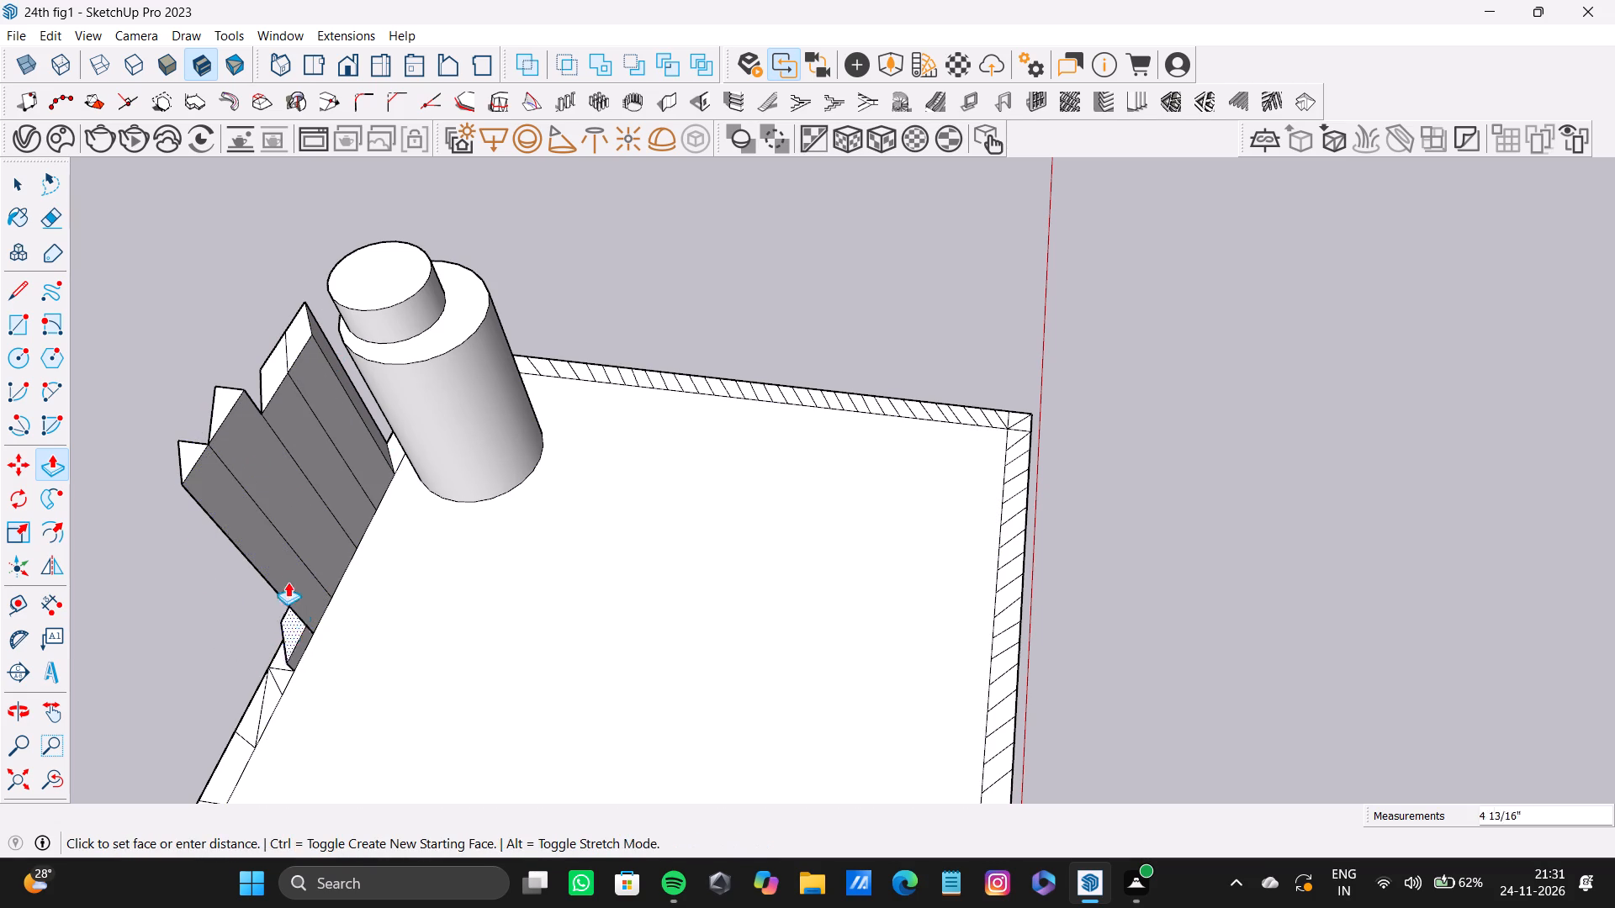
{"action": "left_click_drag", "start_coordinate": [288, 582], "coordinate": [205, 437]}
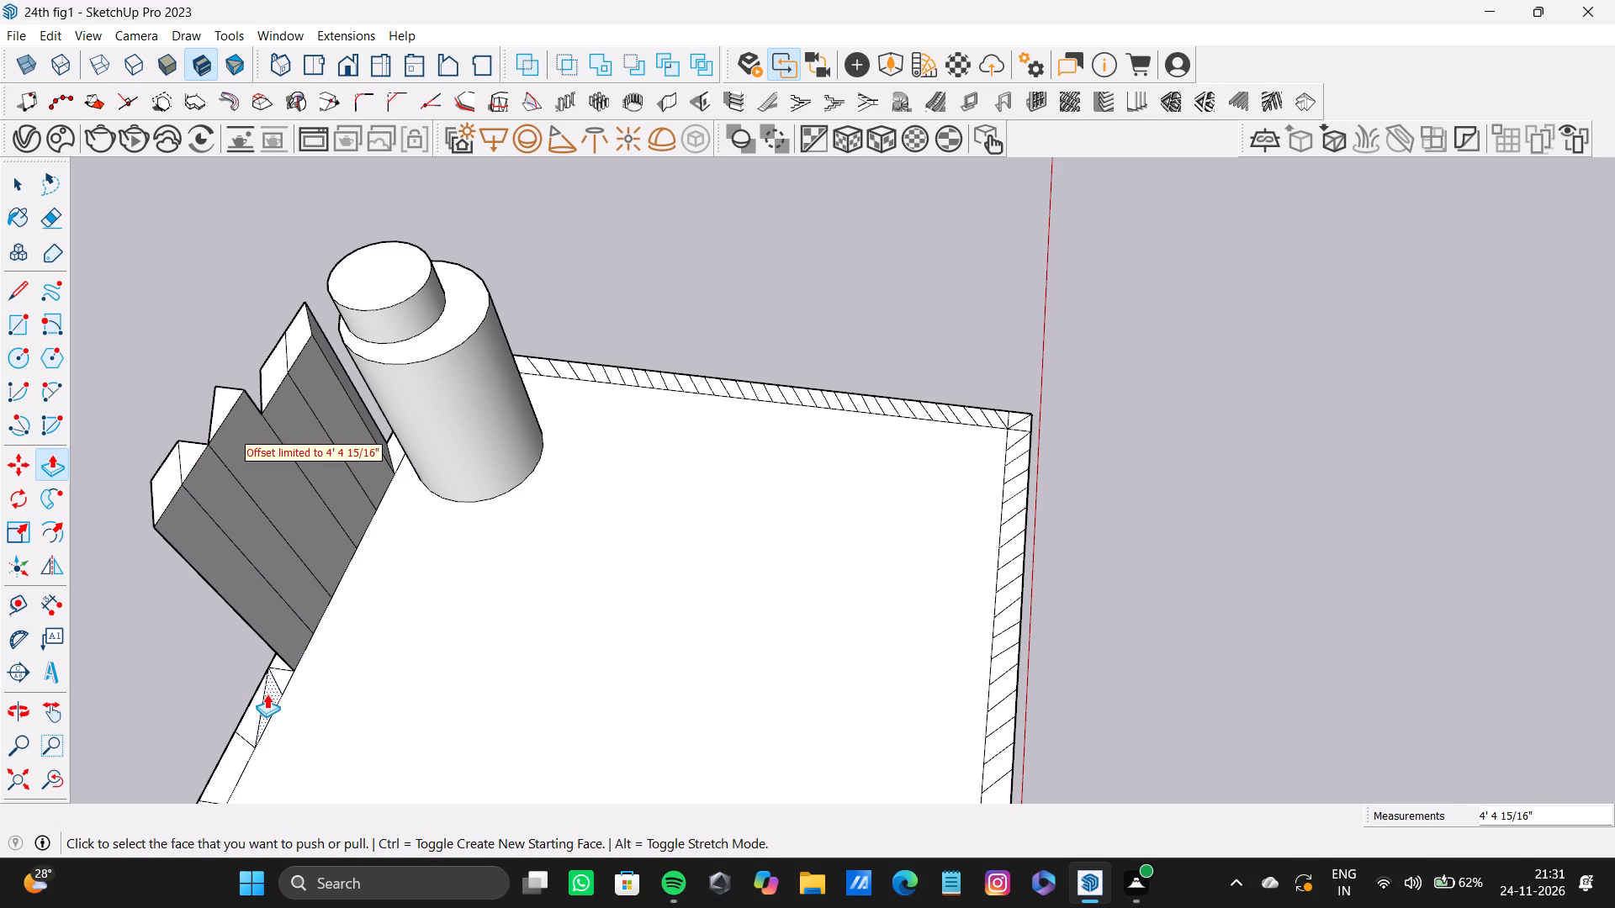
{"action": "left_click_drag", "start_coordinate": [267, 694], "coordinate": [187, 472]}
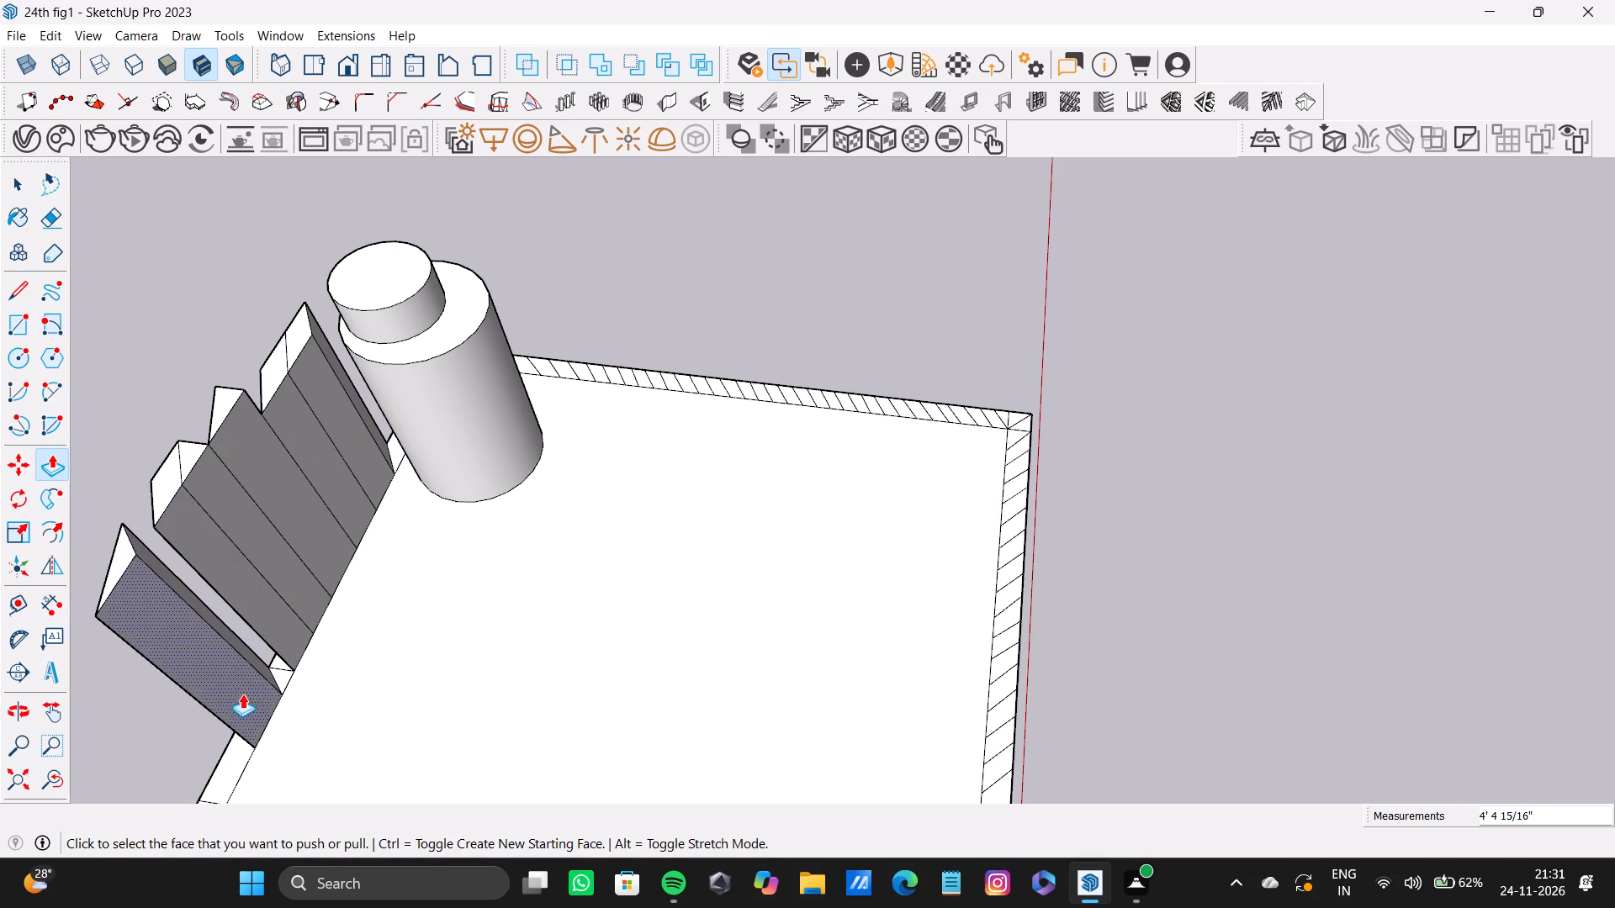
{"action": "left_click_drag", "start_coordinate": [278, 682], "coordinate": [123, 540]}
On the adjoining border behind the cylinder, raise the piece nearest the corner about 5' 1" and three further pieces about 5' 10".
{"action": "scroll", "coordinate": [245, 591], "scroll_direction": "down", "scroll_amount": 10}
{"action": "middle_click_drag", "start_coordinate": [293, 615], "coordinate": [252, 511]}
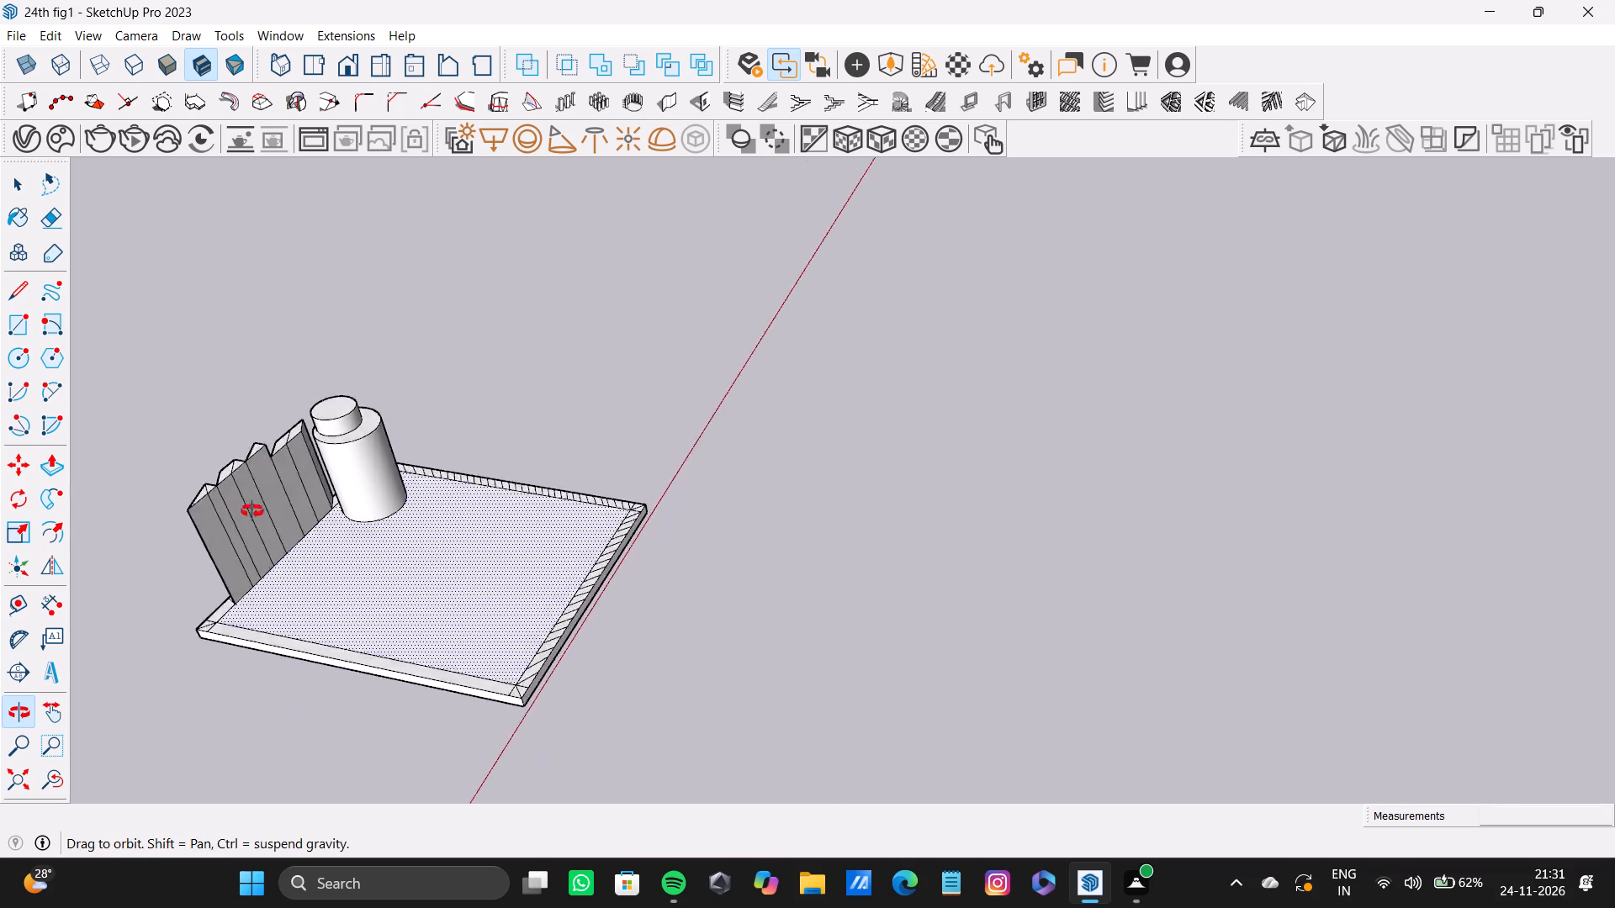
{"action": "middle_click_drag", "start_coordinate": [252, 511], "coordinate": [382, 781]}
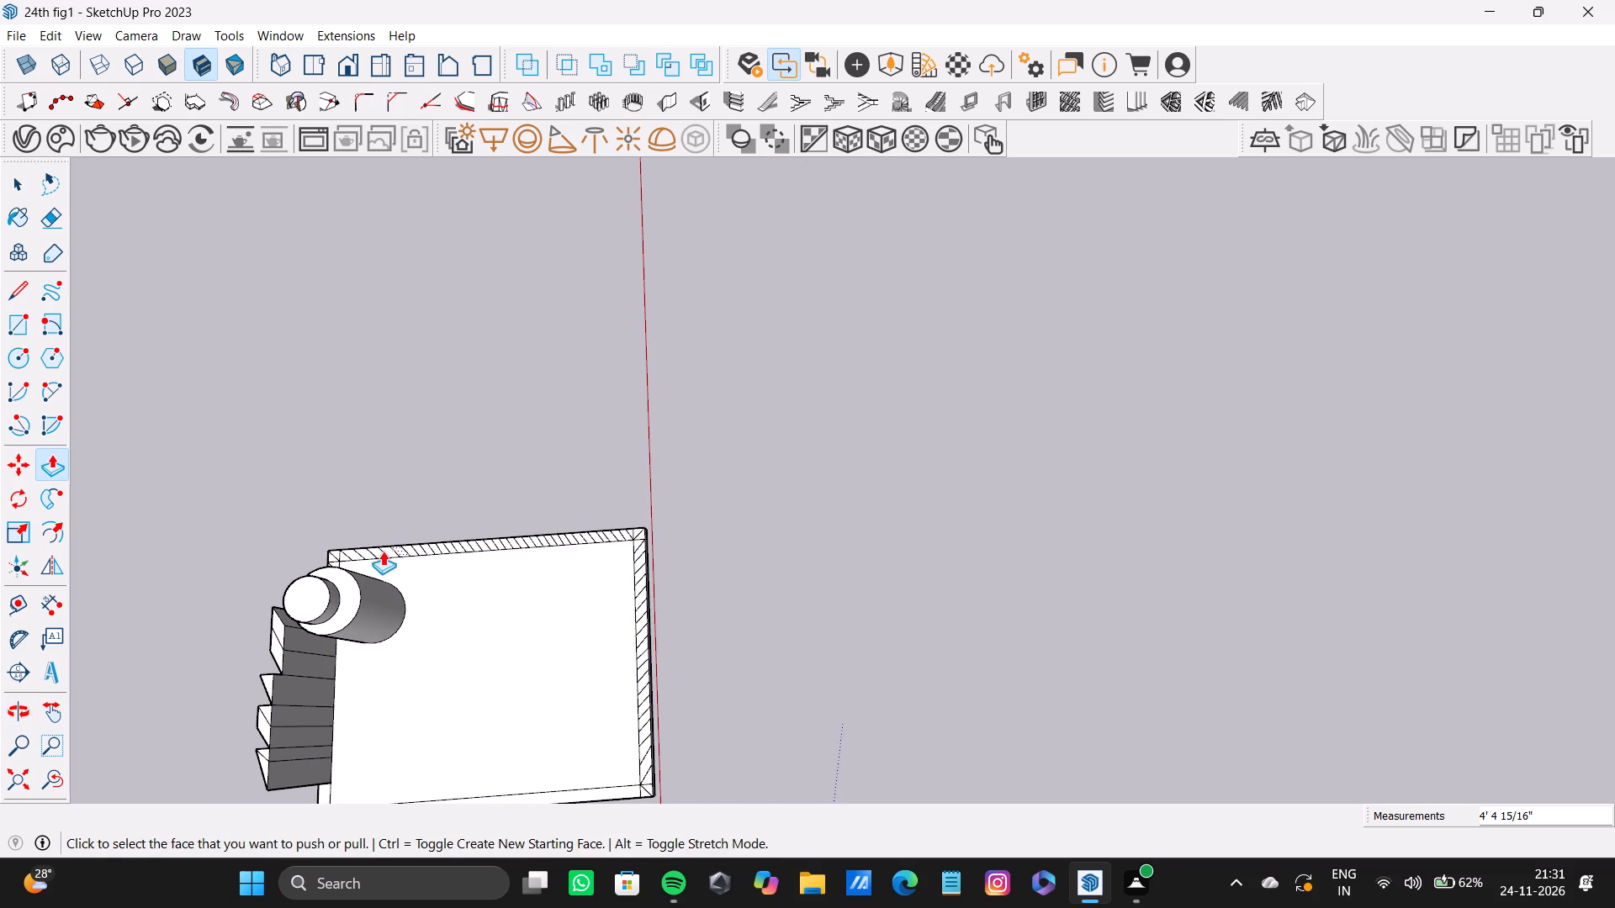
{"action": "scroll", "coordinate": [377, 551], "scroll_direction": "up", "scroll_amount": 6}
{"action": "left_click_drag", "start_coordinate": [320, 559], "coordinate": [211, 455]}
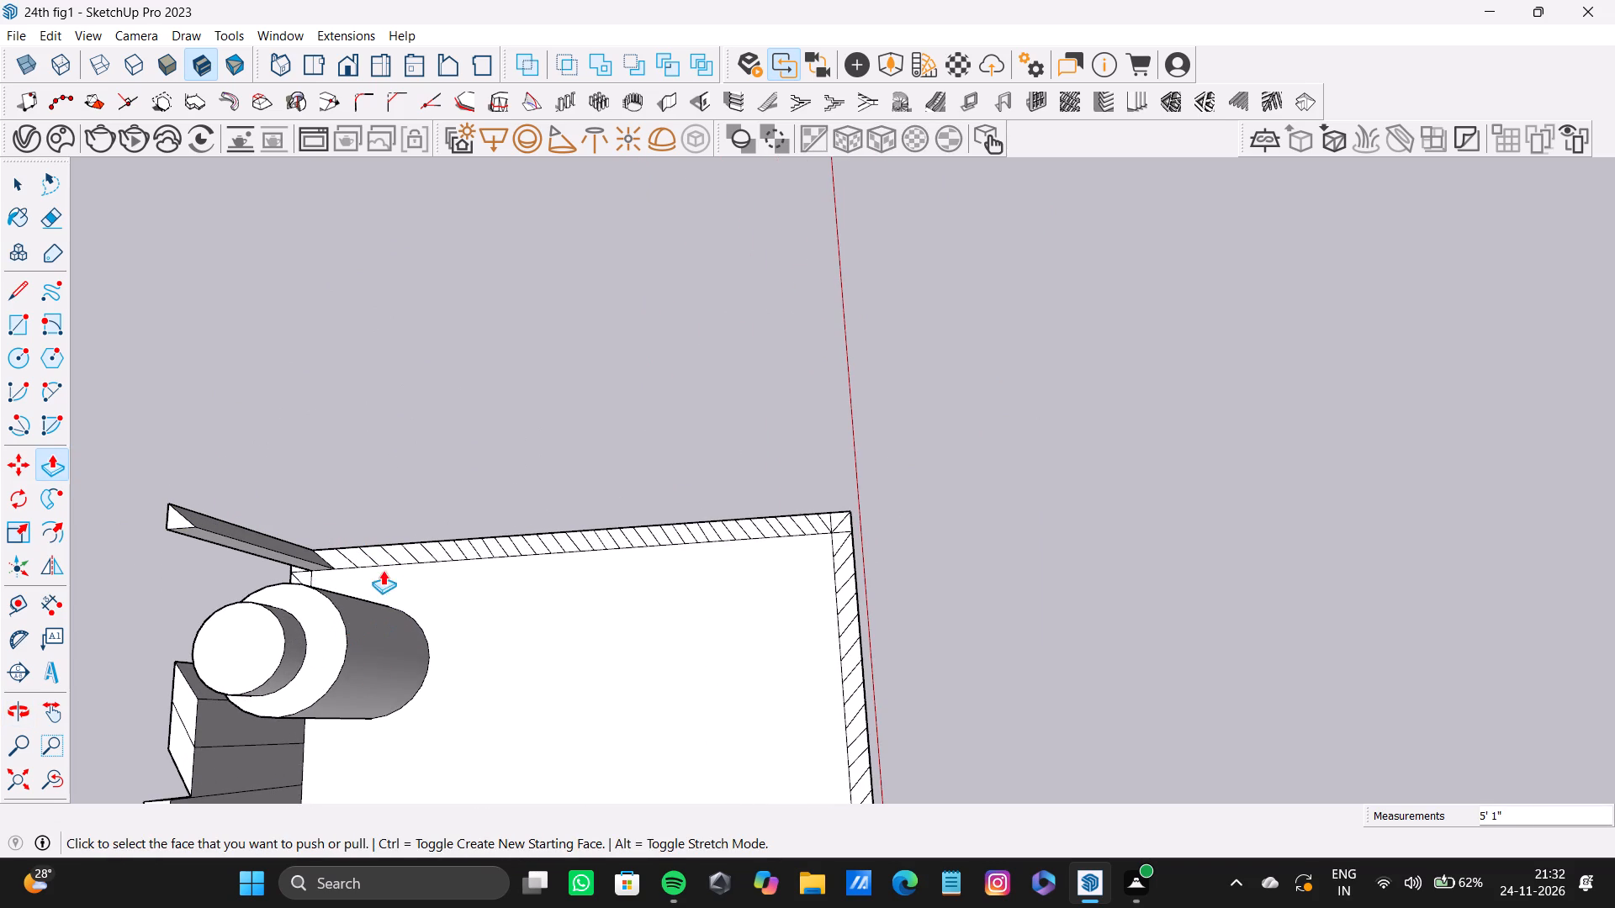
{"action": "left_click_drag", "start_coordinate": [362, 552], "coordinate": [279, 488]}
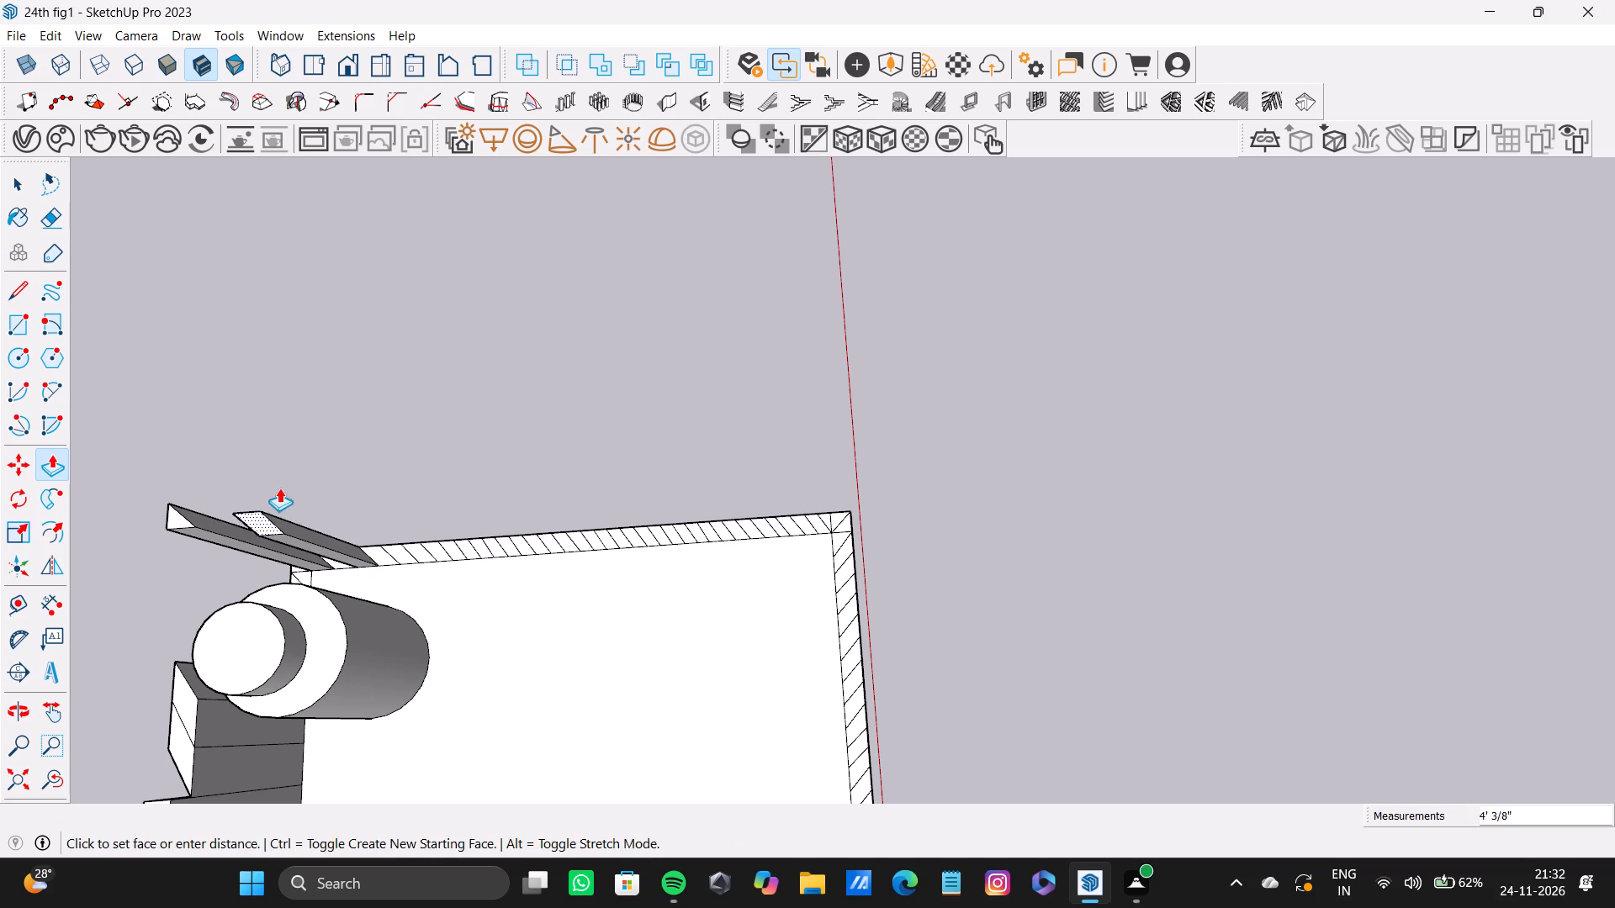
{"action": "left_click_drag", "start_coordinate": [279, 488], "coordinate": [209, 491]}
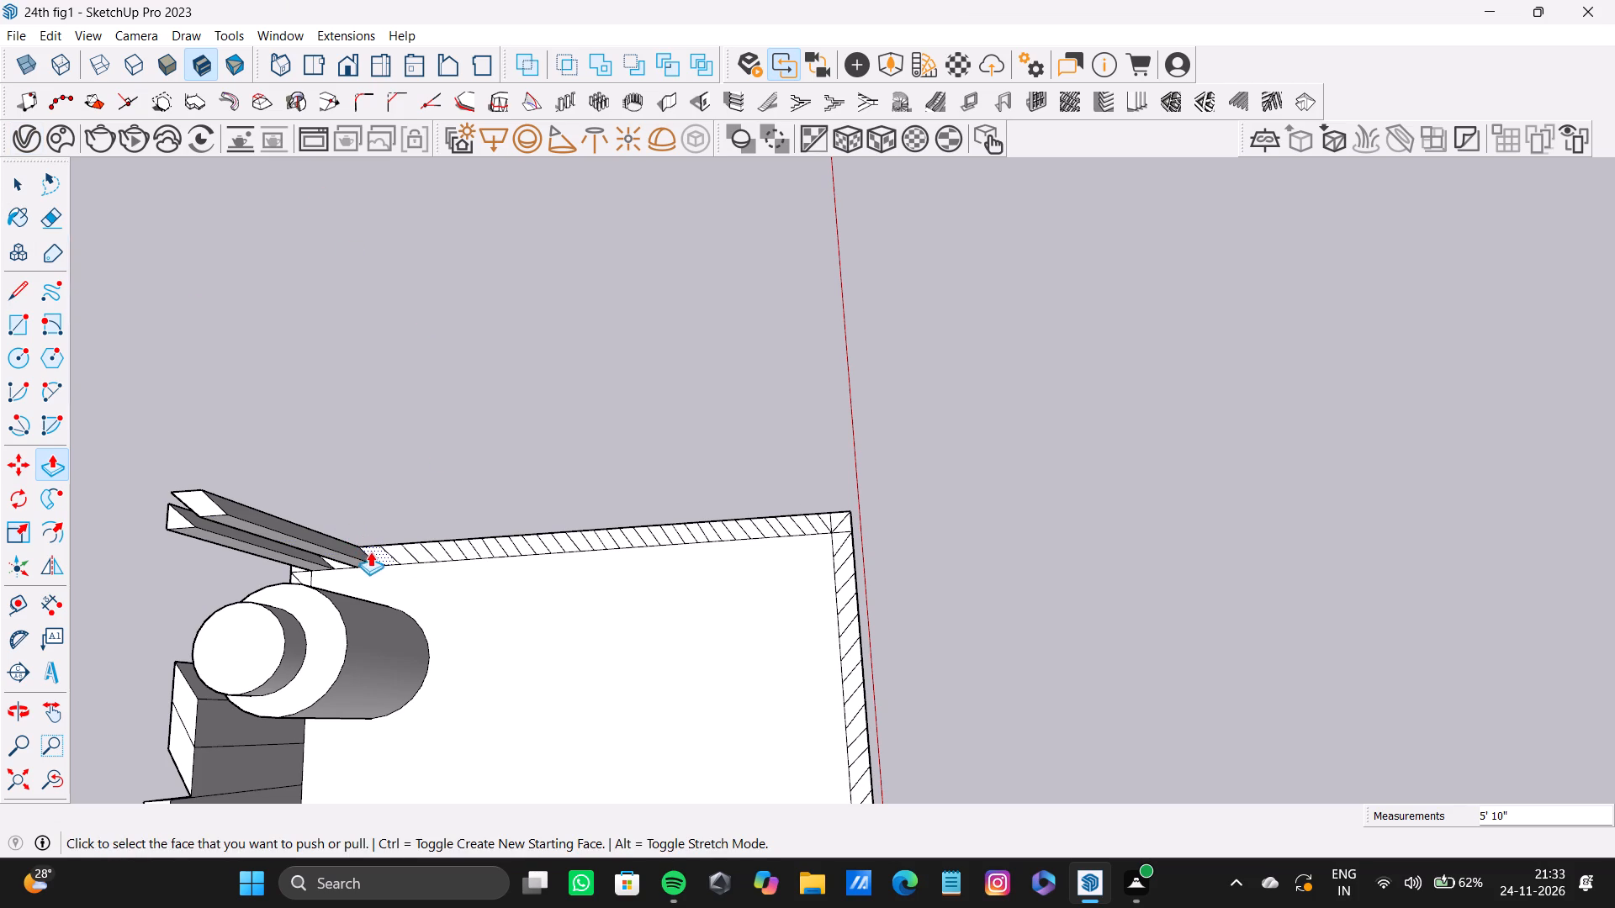
{"action": "left_click_drag", "start_coordinate": [372, 551], "coordinate": [168, 544]}
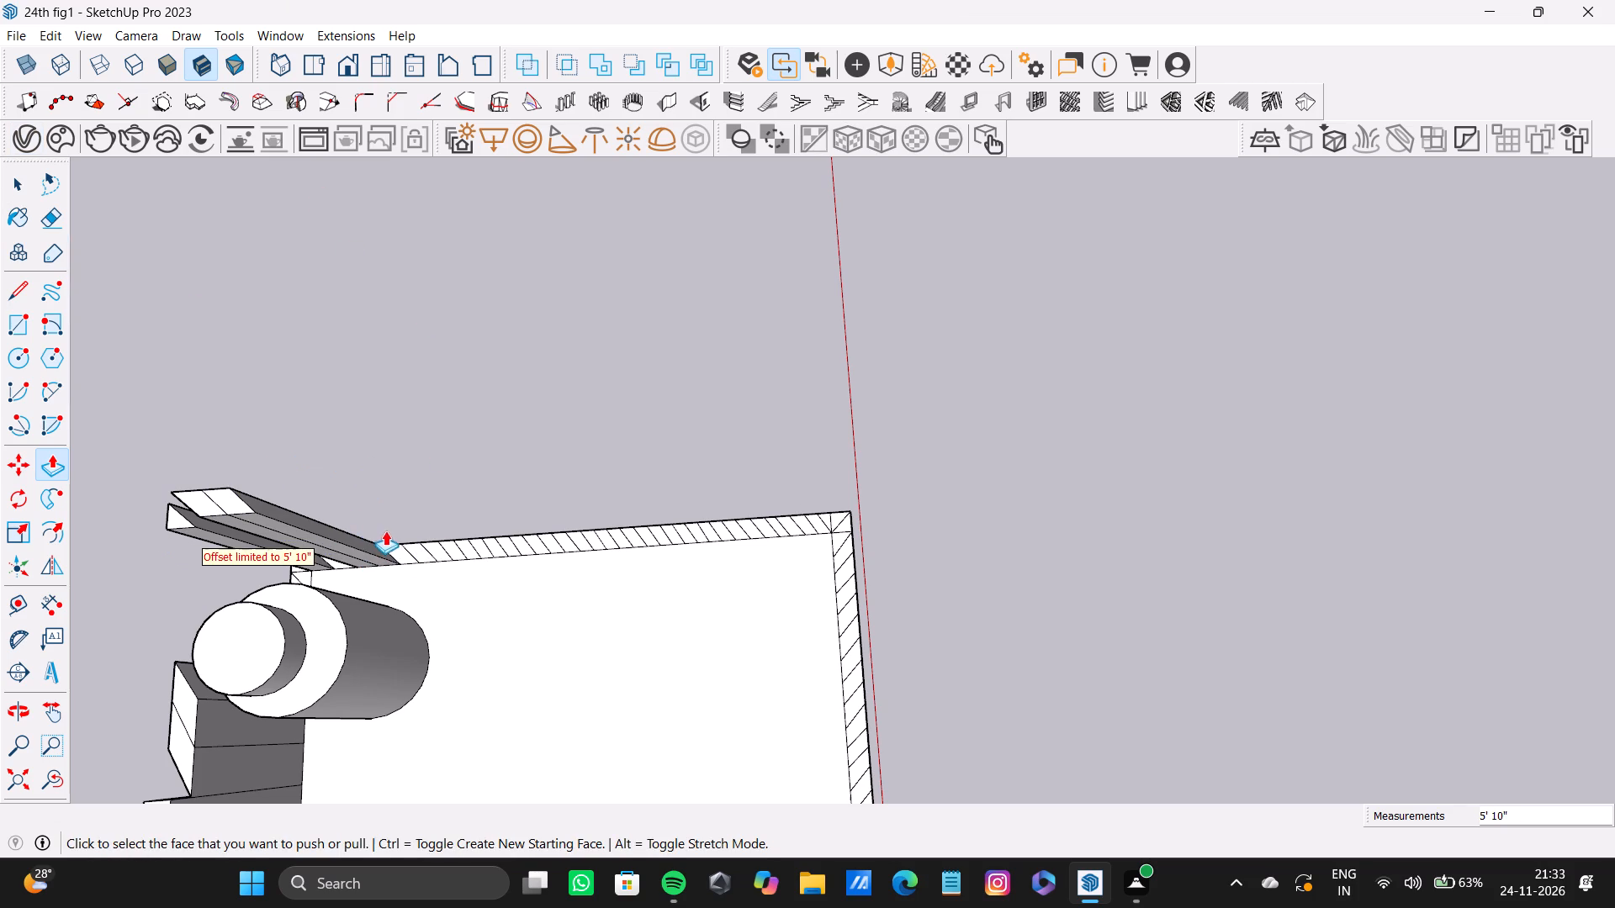
{"action": "left_click_drag", "start_coordinate": [406, 544], "coordinate": [188, 536]}
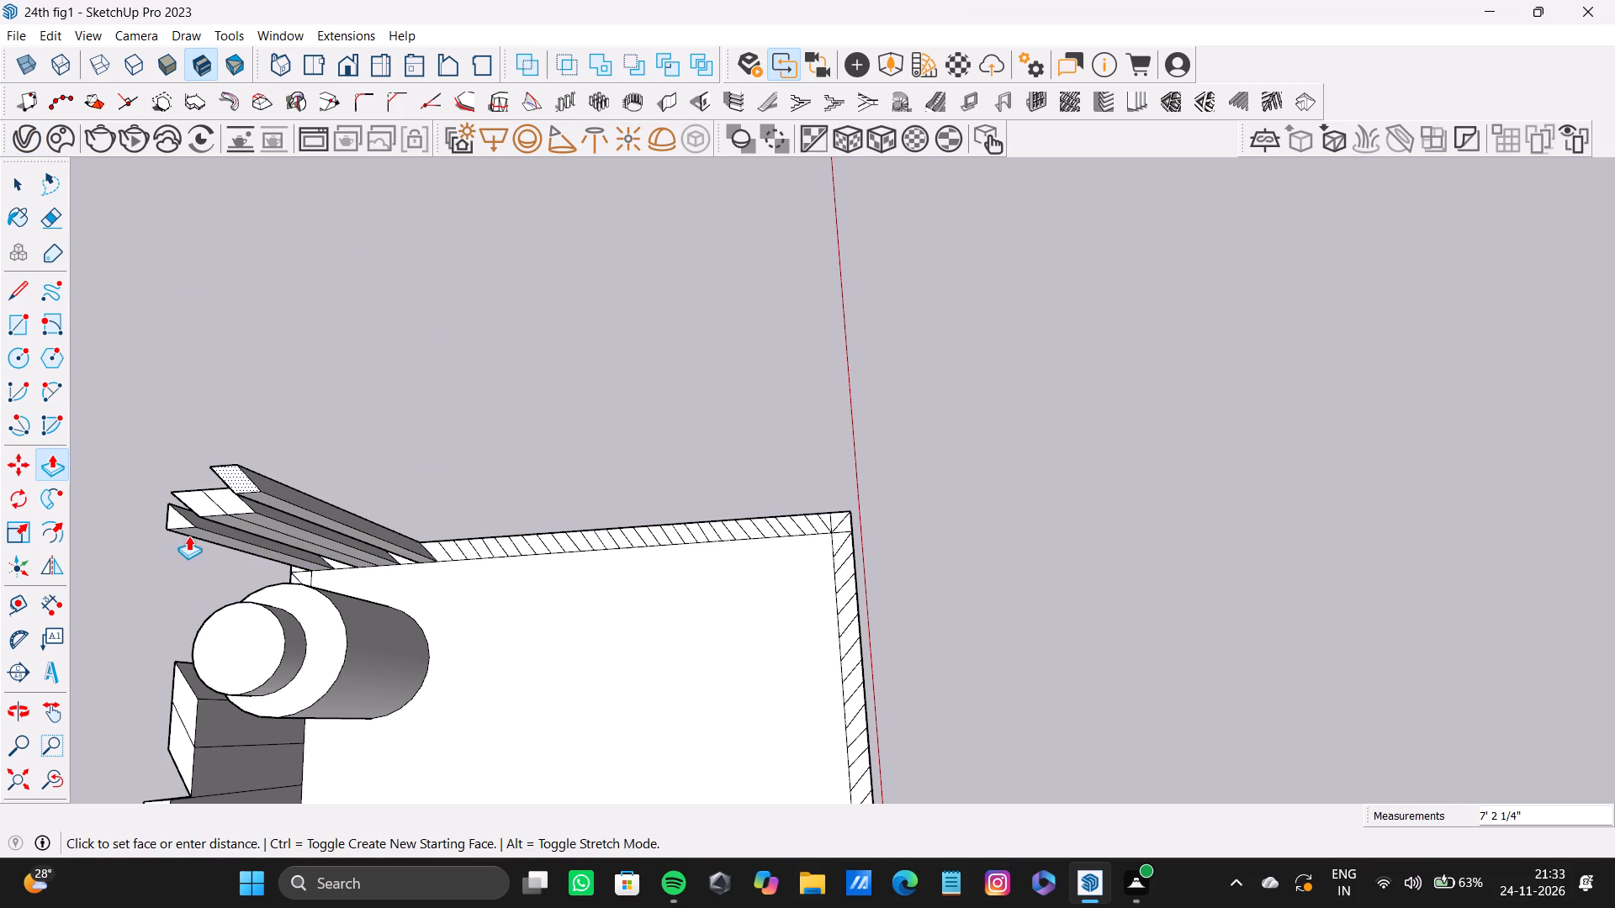
{"action": "left_click_drag", "start_coordinate": [188, 536], "coordinate": [180, 503]}
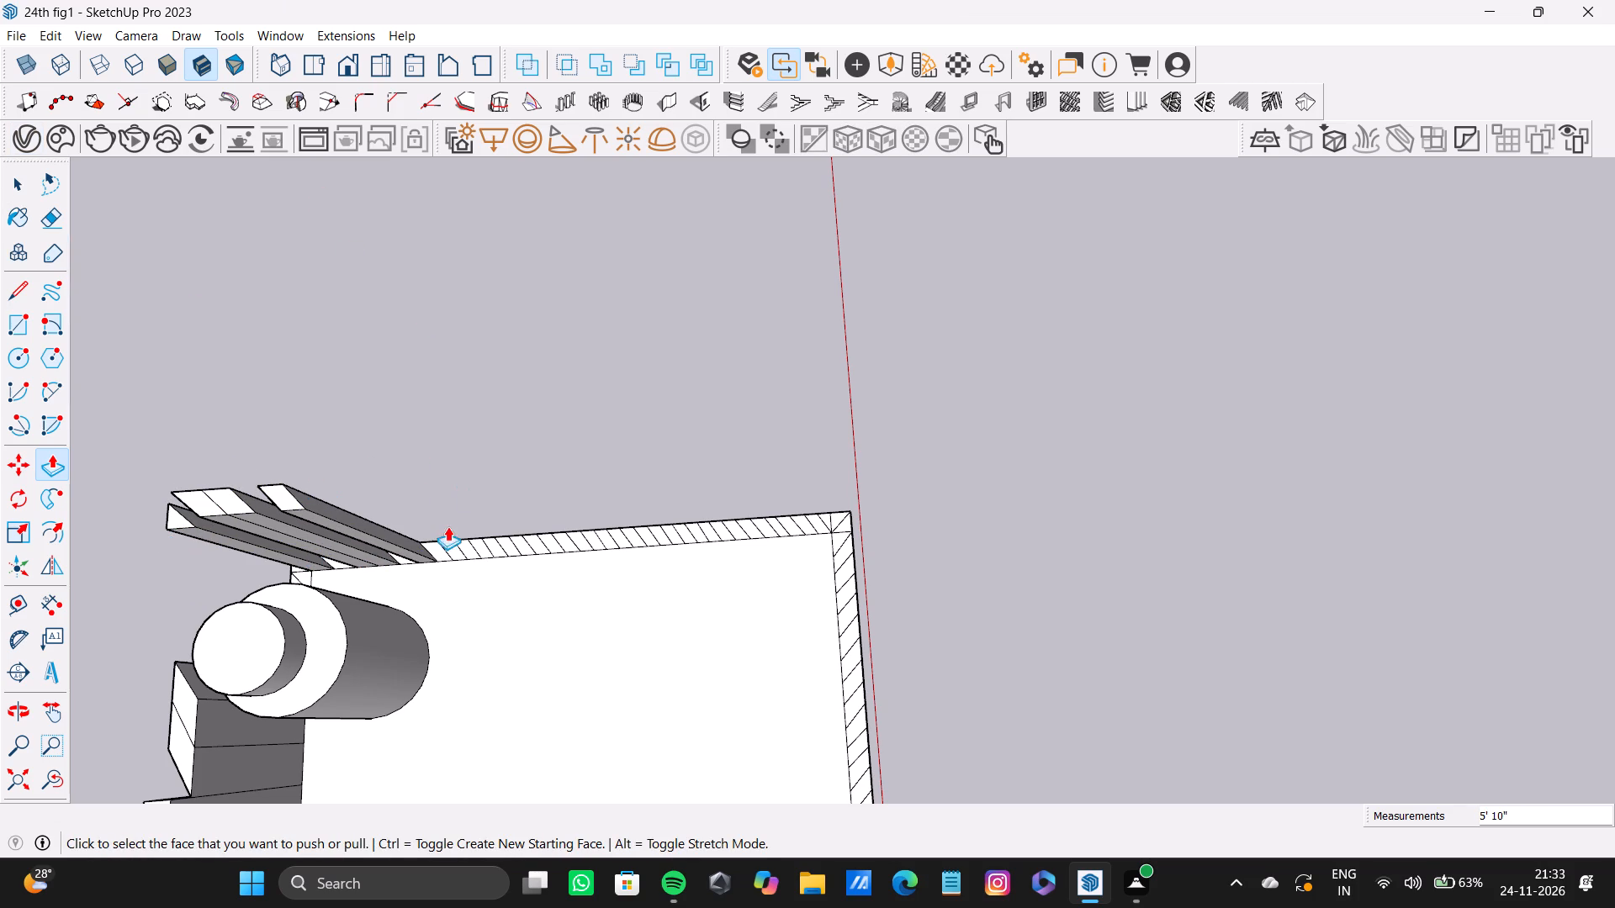
Push/Pull three more hatched pieces along this border up about 5' 10", leaving gaps between them.
{"action": "left_click_drag", "start_coordinate": [451, 545], "coordinate": [251, 507]}
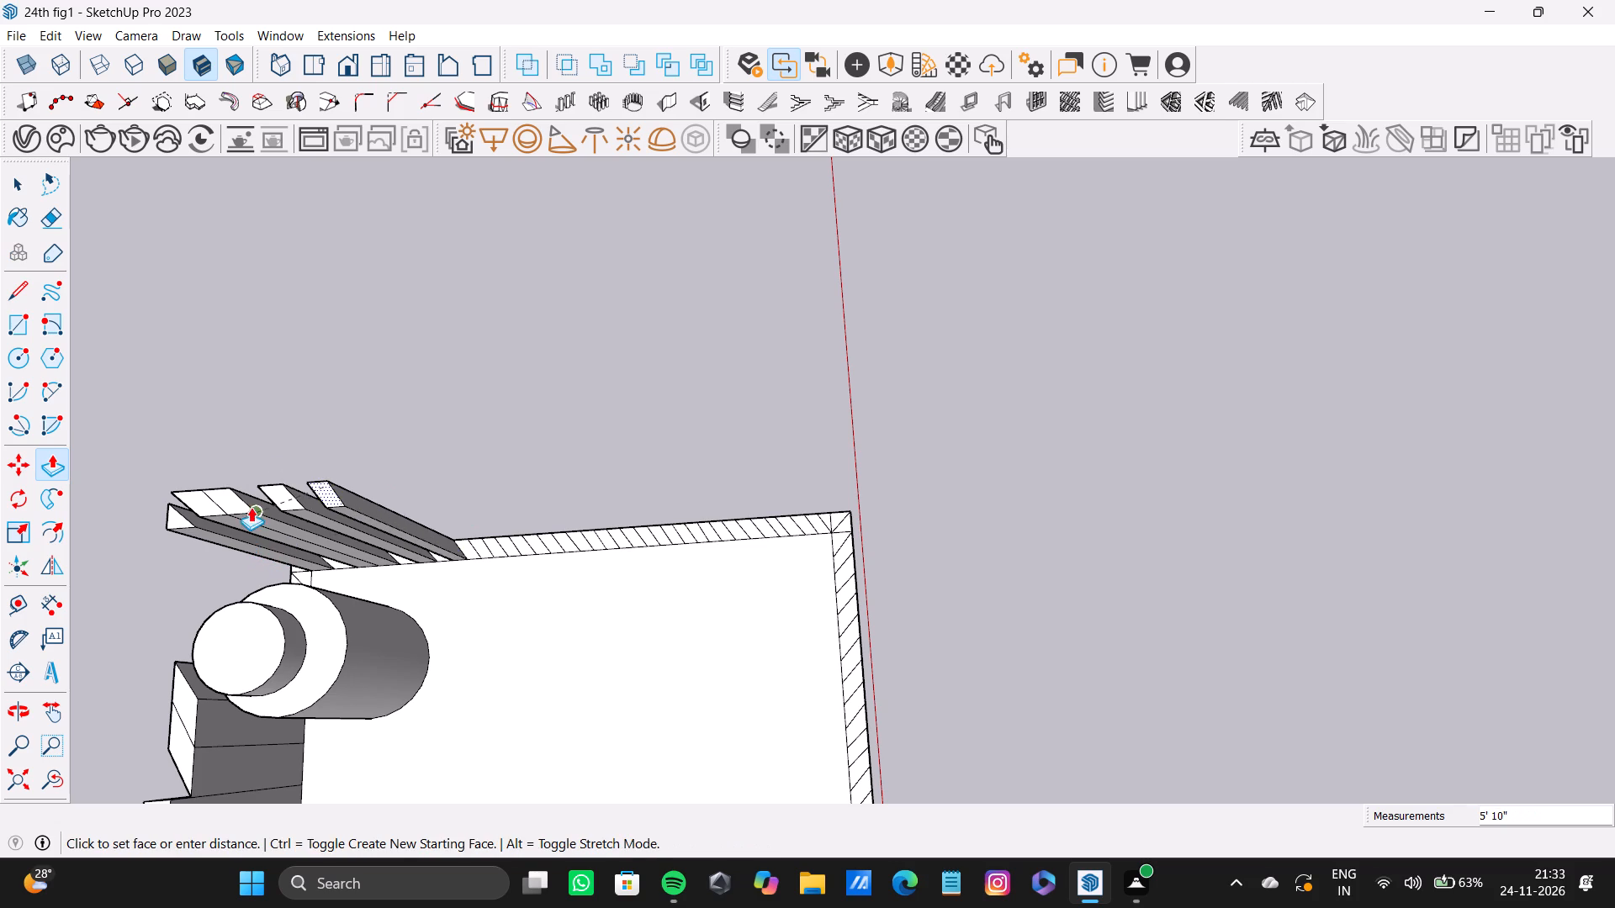
{"action": "left_click_drag", "start_coordinate": [251, 507], "coordinate": [252, 499]}
{"action": "left_click_drag", "start_coordinate": [479, 547], "coordinate": [356, 534]}
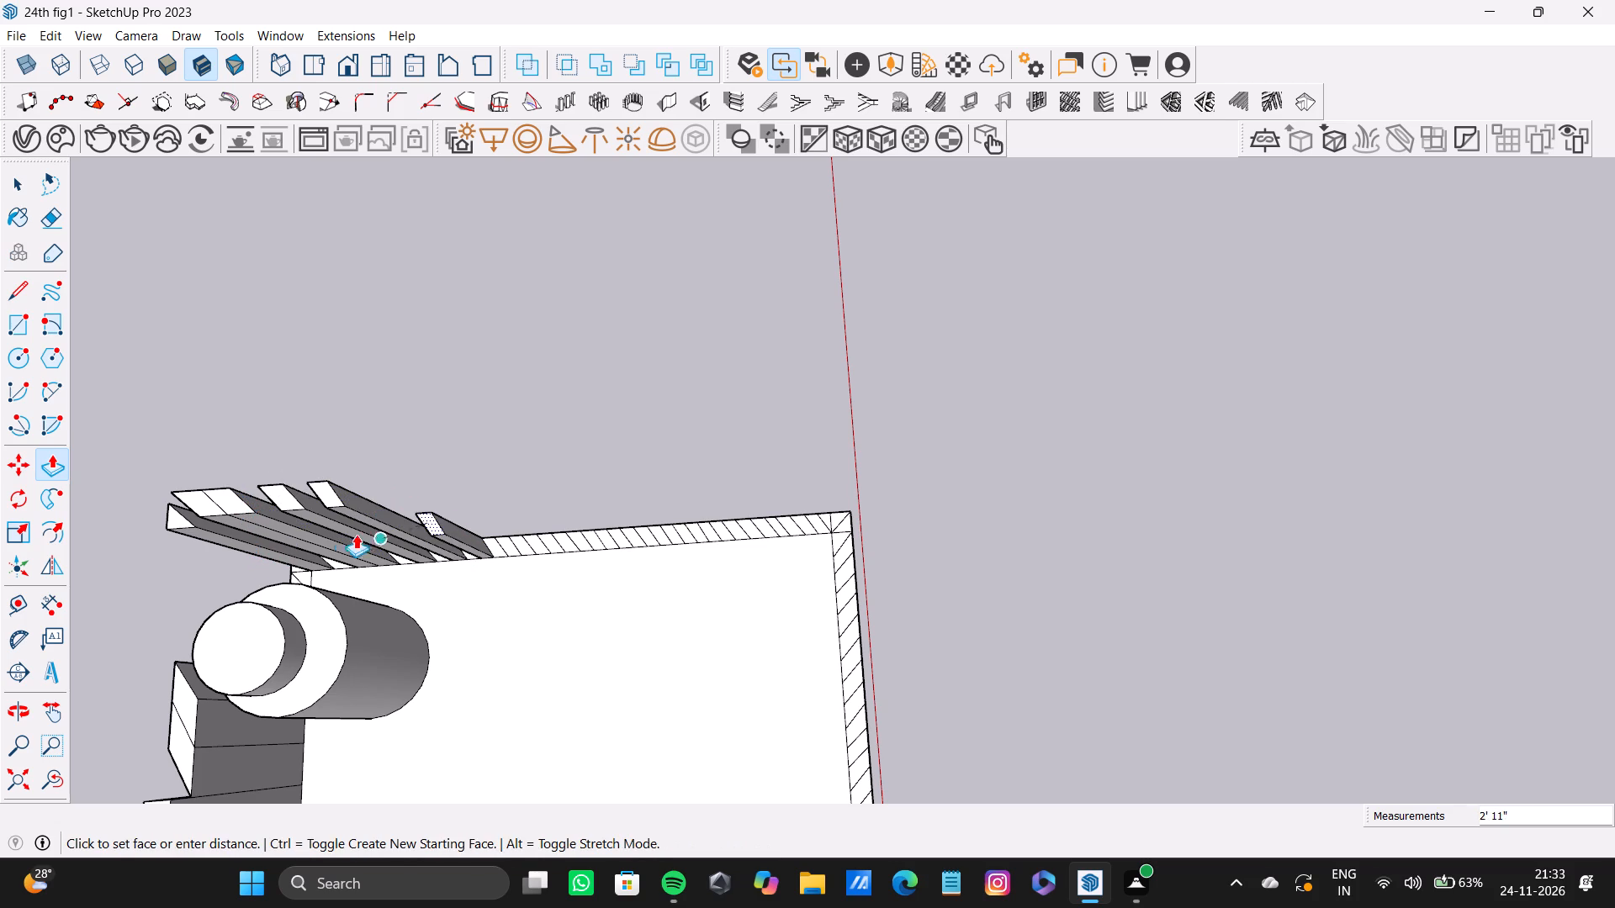
{"action": "left_click_drag", "start_coordinate": [356, 534], "coordinate": [304, 497]}
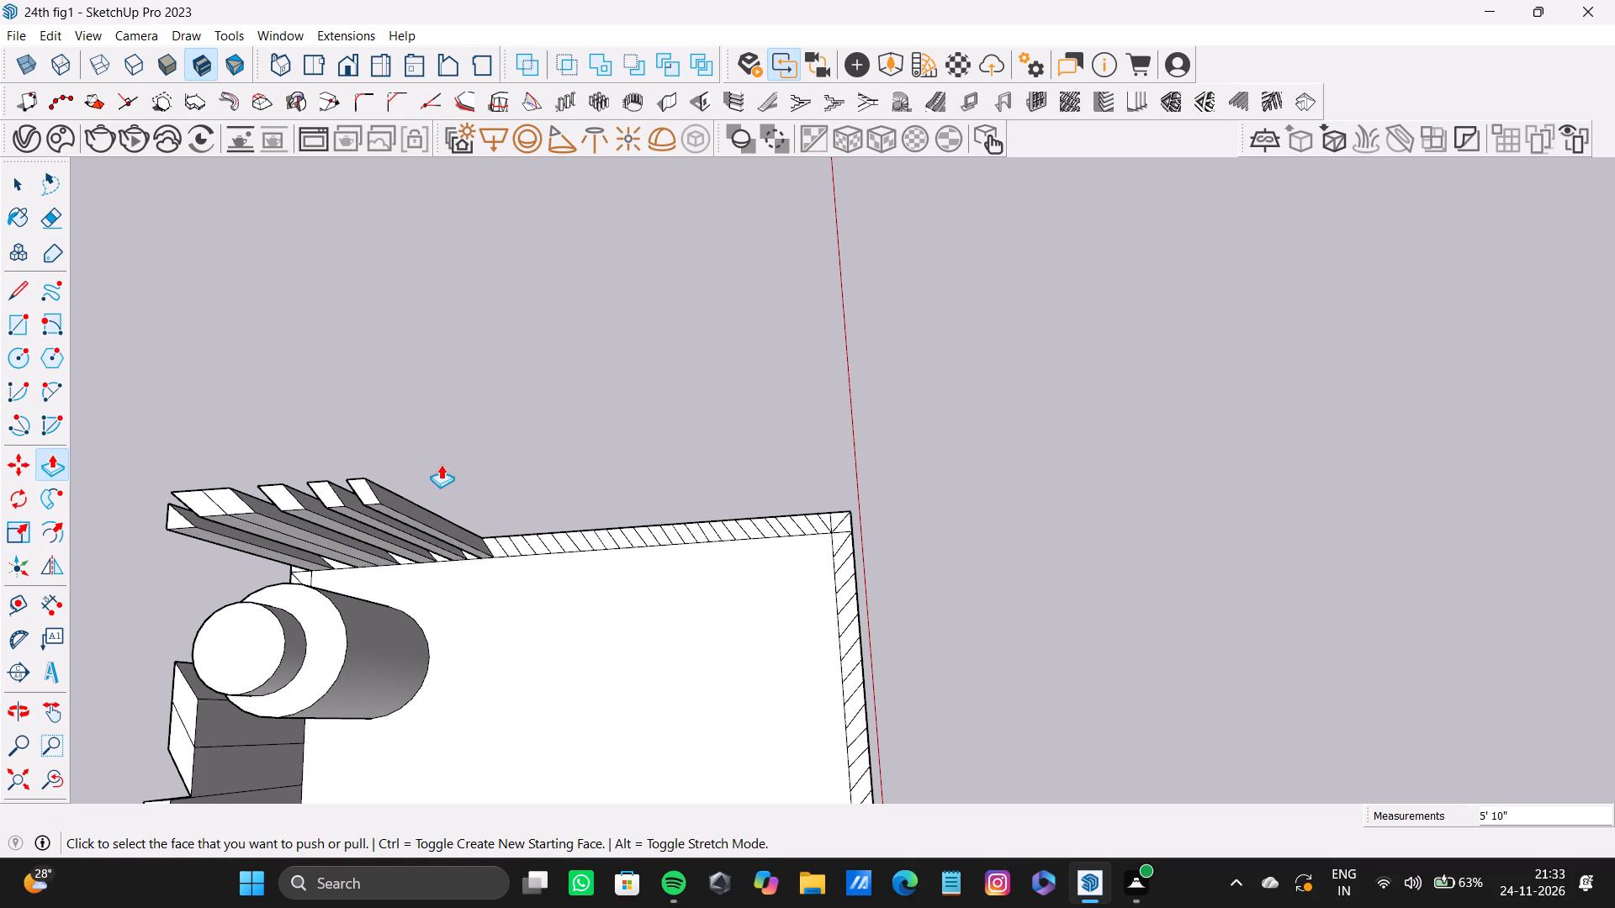
{"action": "left_click_drag", "start_coordinate": [510, 548], "coordinate": [498, 546]}
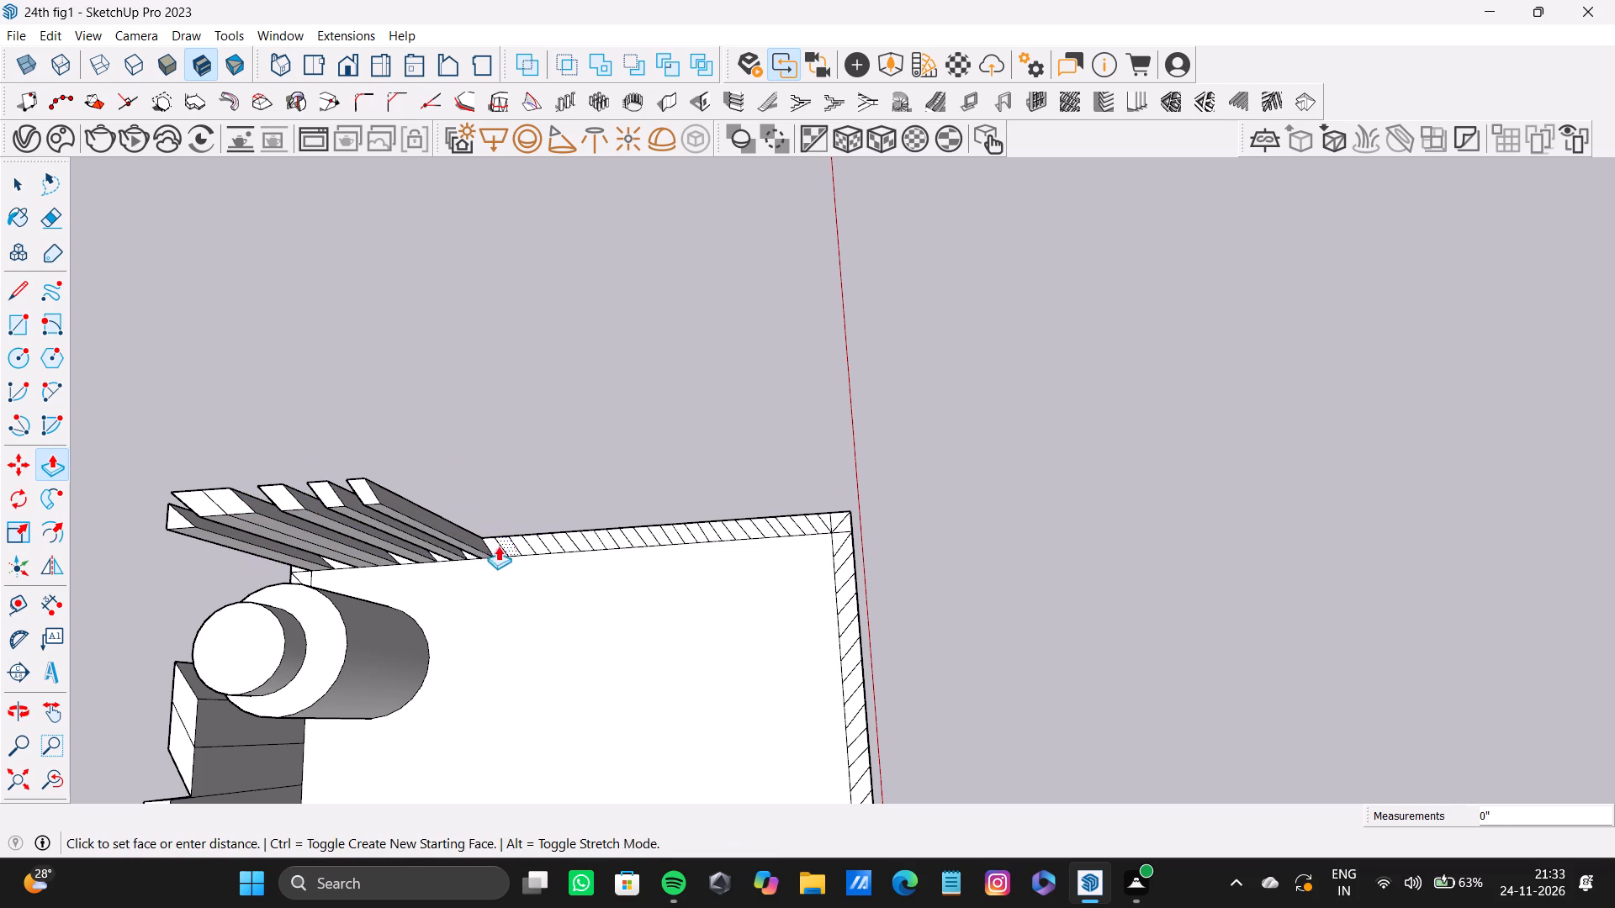
{"action": "left_click_drag", "start_coordinate": [498, 546], "coordinate": [353, 500]}
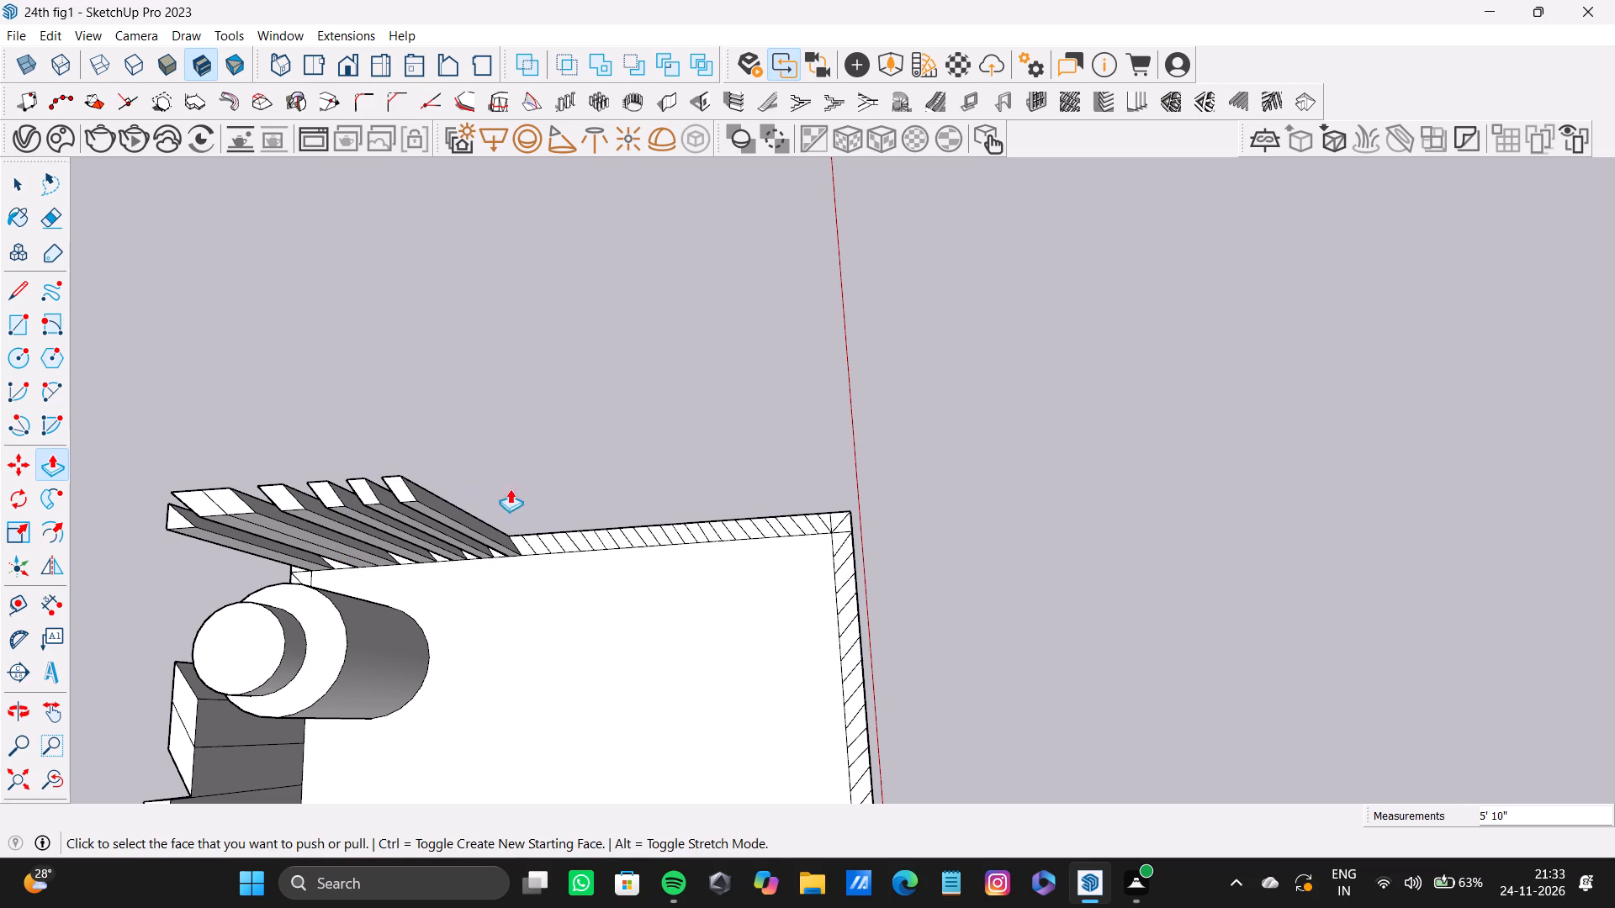
Continue along the border with three more spaced pieces, raised about 5' 11", 5' 10" and 5' 11".
{"action": "left_click_drag", "start_coordinate": [534, 540], "coordinate": [403, 534]}
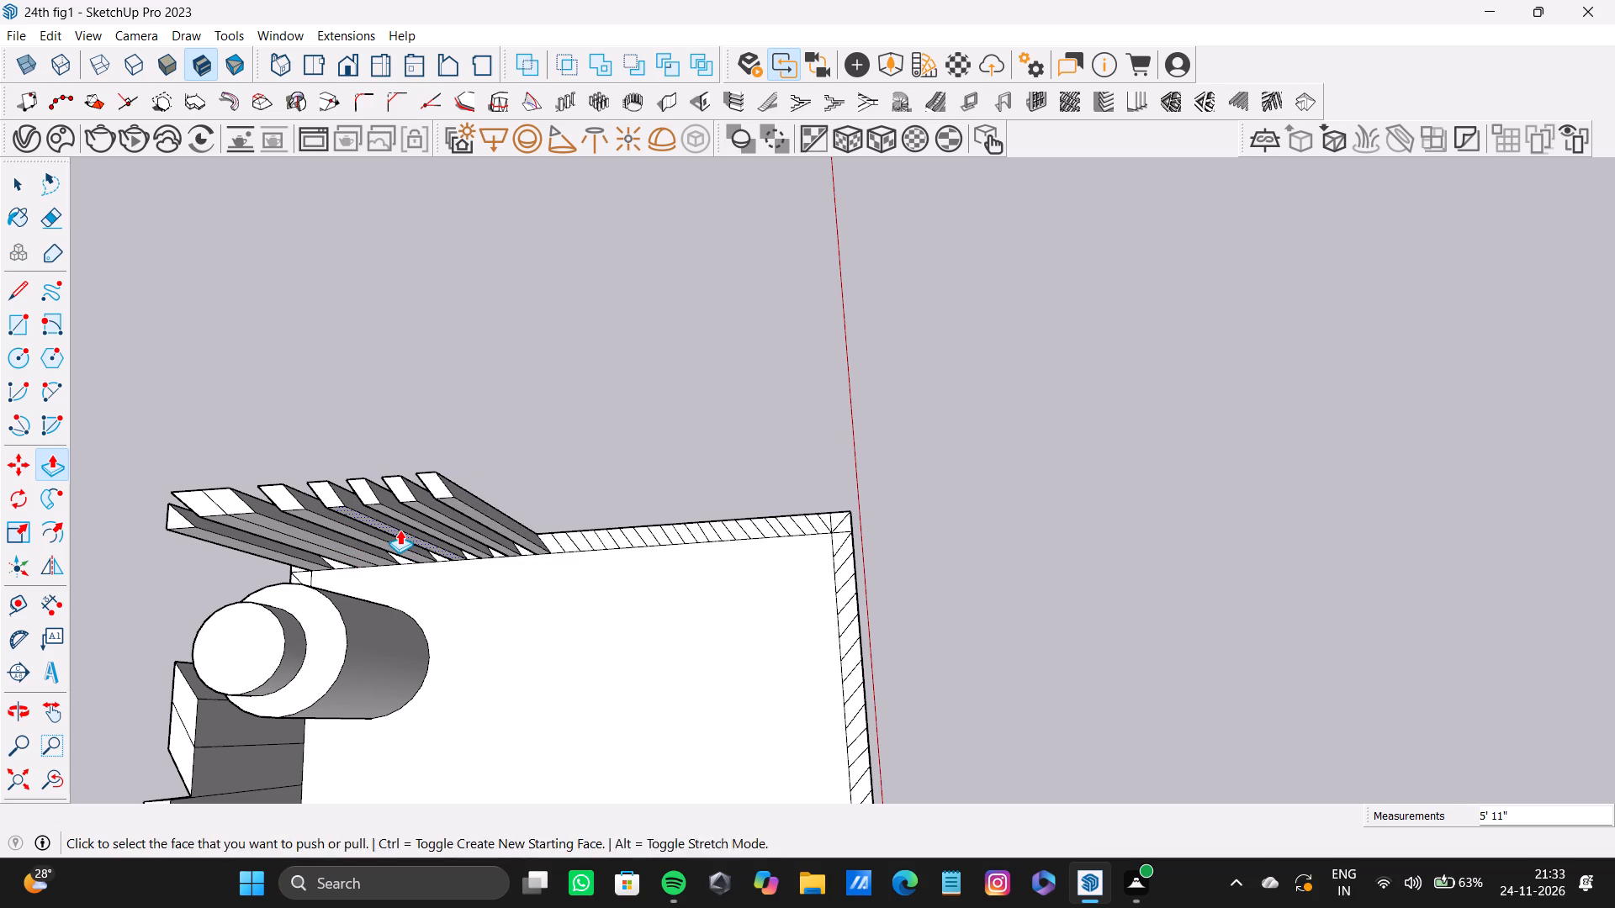
{"action": "left_click", "coordinate": [400, 530]}
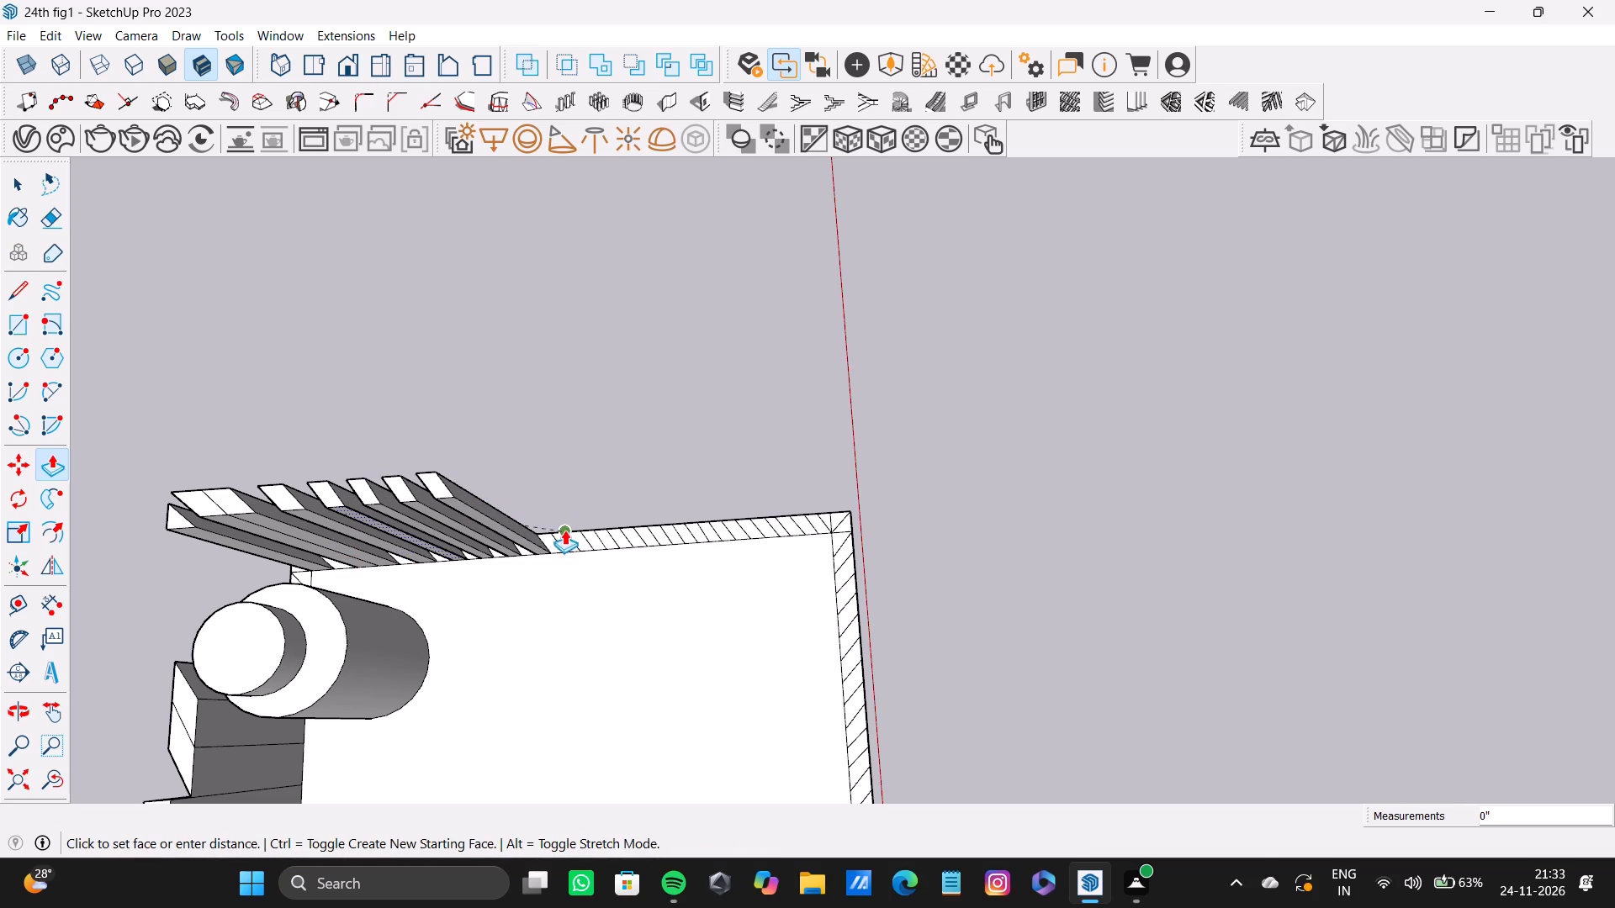
{"action": "left_click_drag", "start_coordinate": [559, 533], "coordinate": [454, 499]}
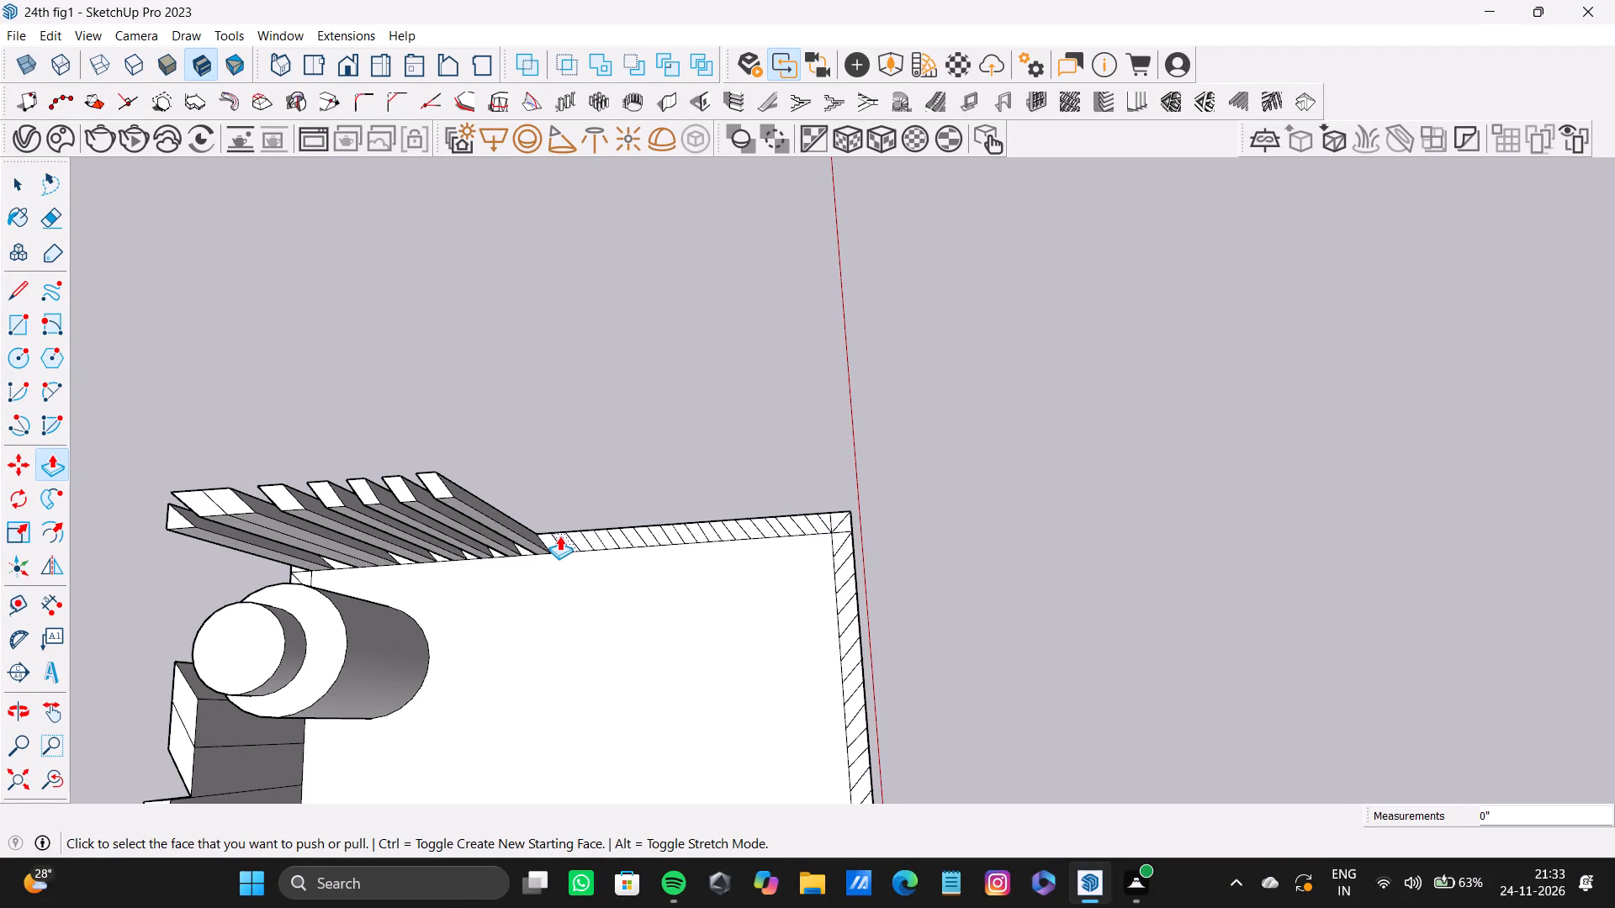
{"action": "left_click_drag", "start_coordinate": [559, 535], "coordinate": [403, 482]}
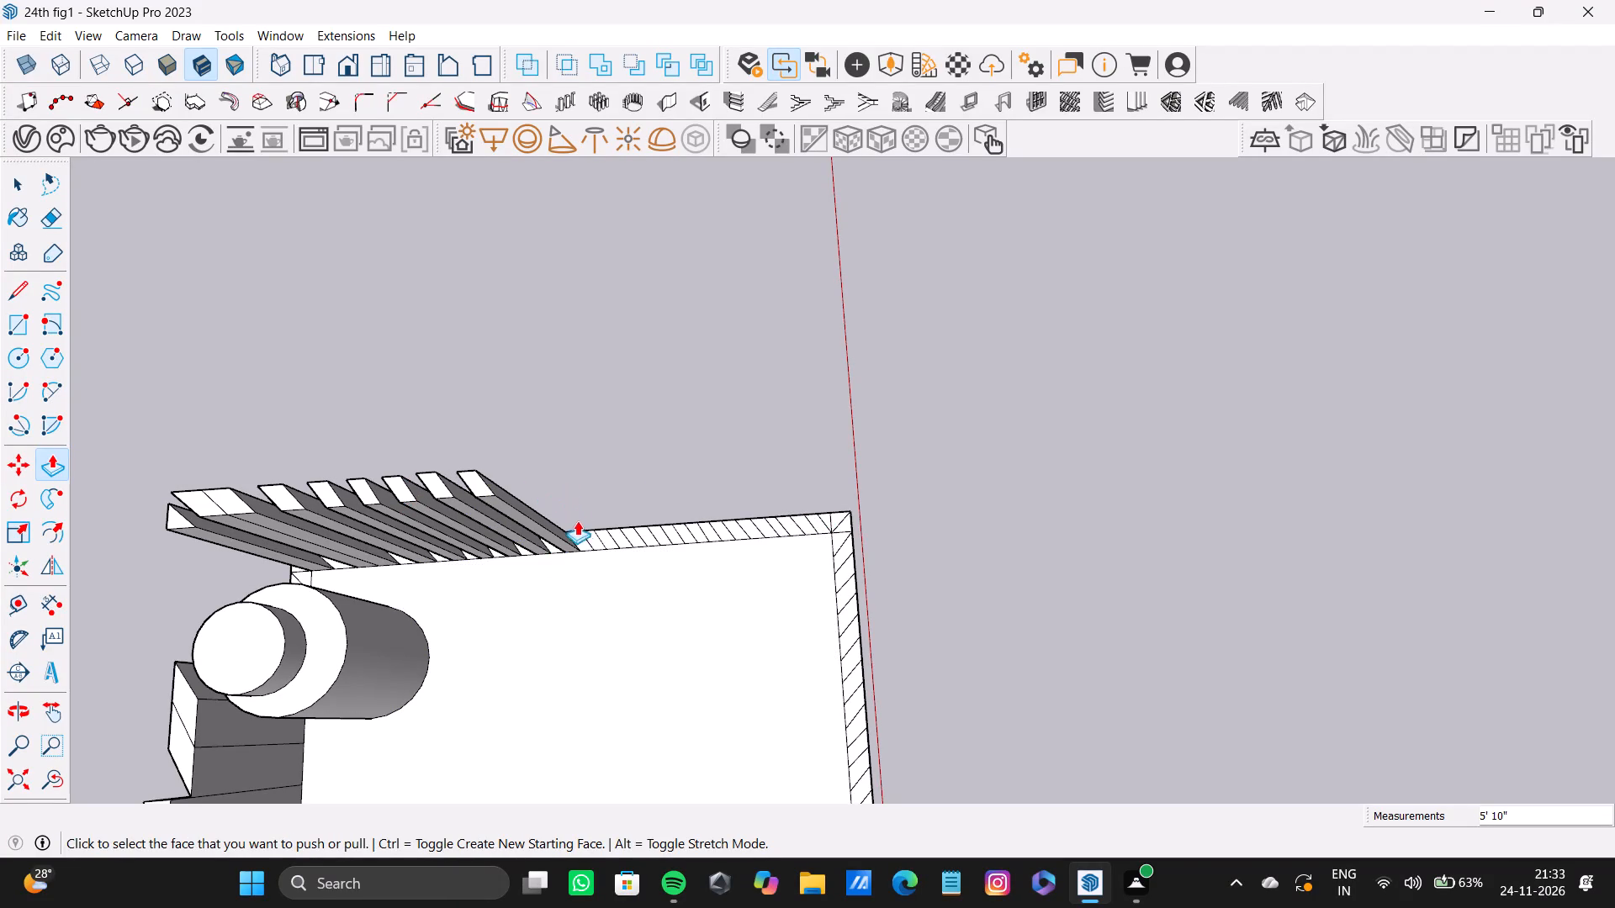
{"action": "left_click_drag", "start_coordinate": [588, 534], "coordinate": [460, 508]}
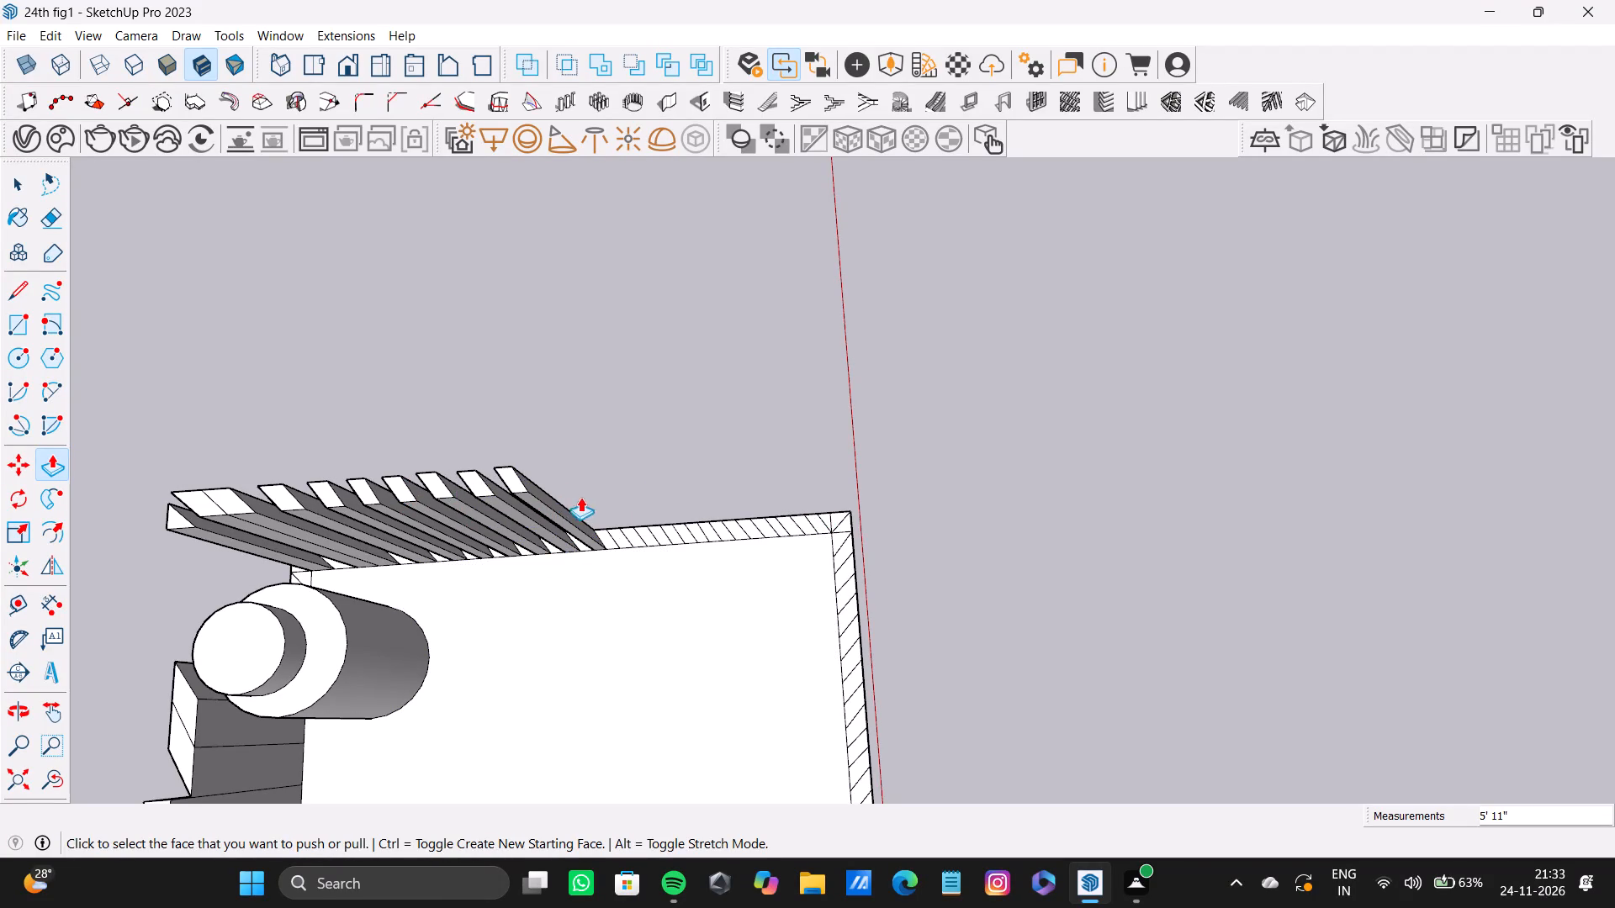
Push/Pull the next four spaced pieces on the border behind the cylinder up about 6' 9 3/4", 5' 11", 5' 11" and 6' 2 5/8".
{"action": "left_click_drag", "start_coordinate": [614, 533], "coordinate": [486, 512]}
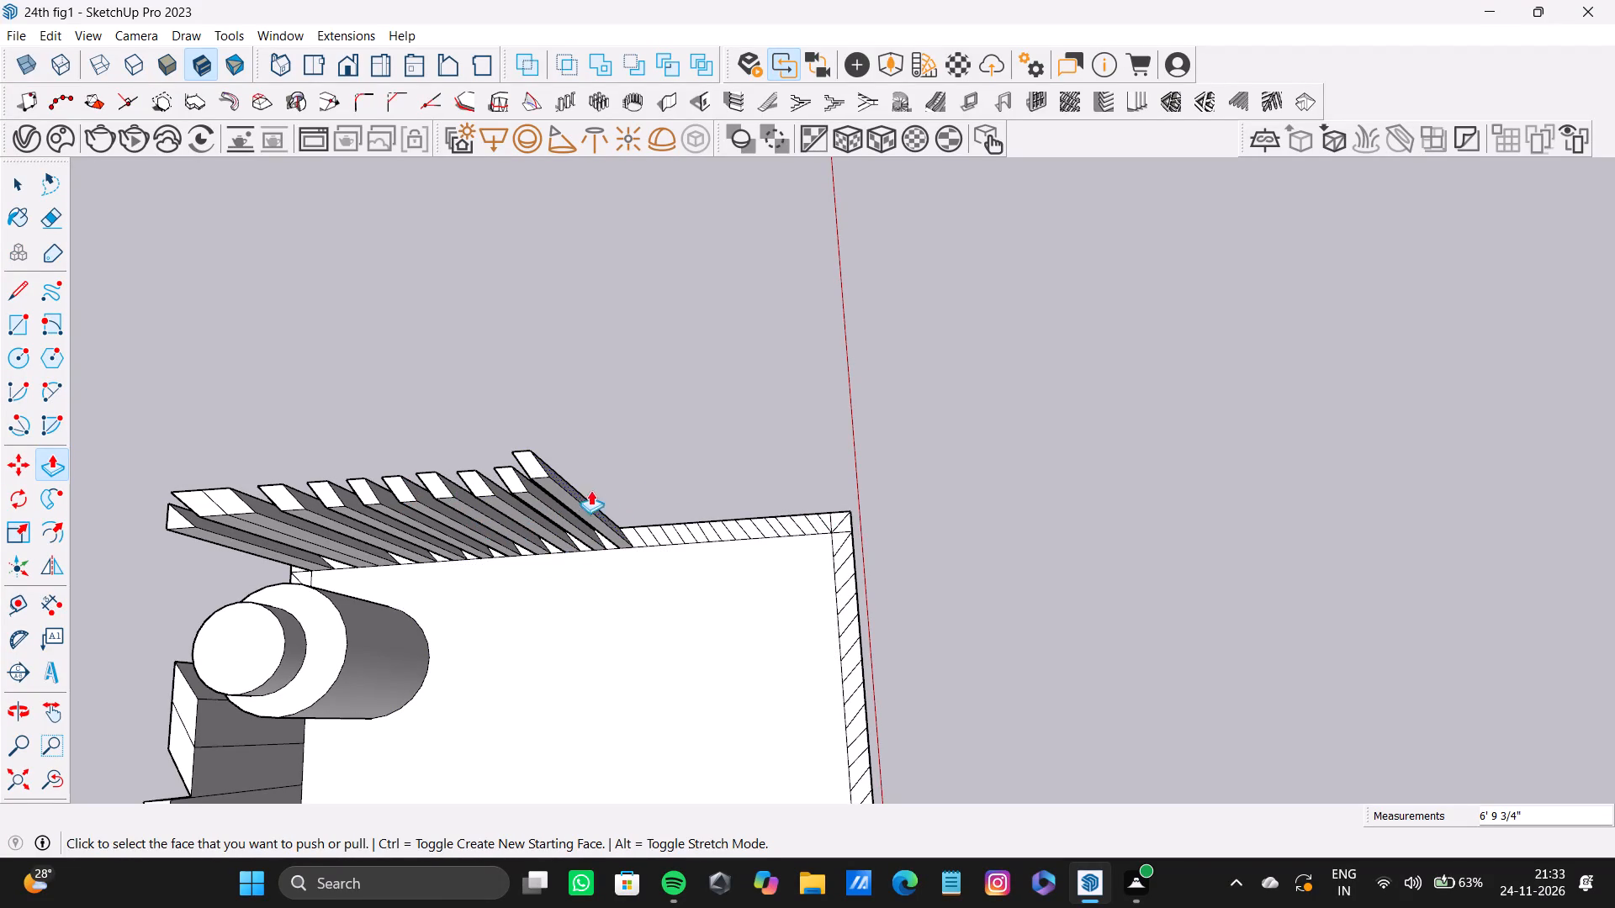
{"action": "left_click_drag", "start_coordinate": [648, 536], "coordinate": [524, 496]}
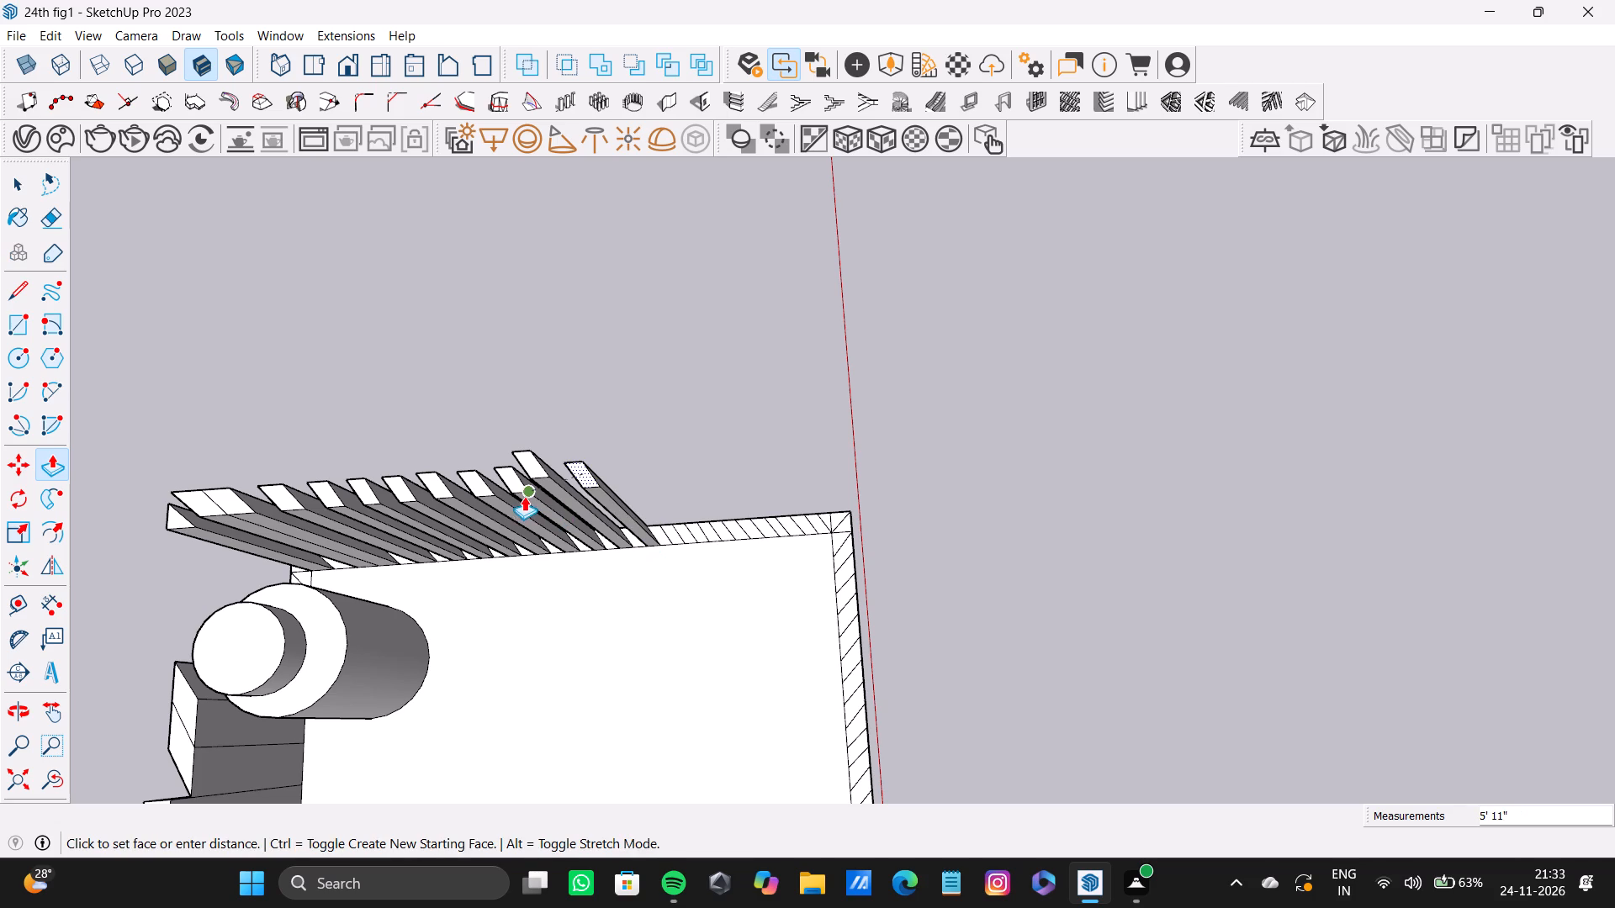
{"action": "left_click_drag", "start_coordinate": [524, 496], "coordinate": [524, 495]}
{"action": "left_click_drag", "start_coordinate": [670, 531], "coordinate": [605, 523]}
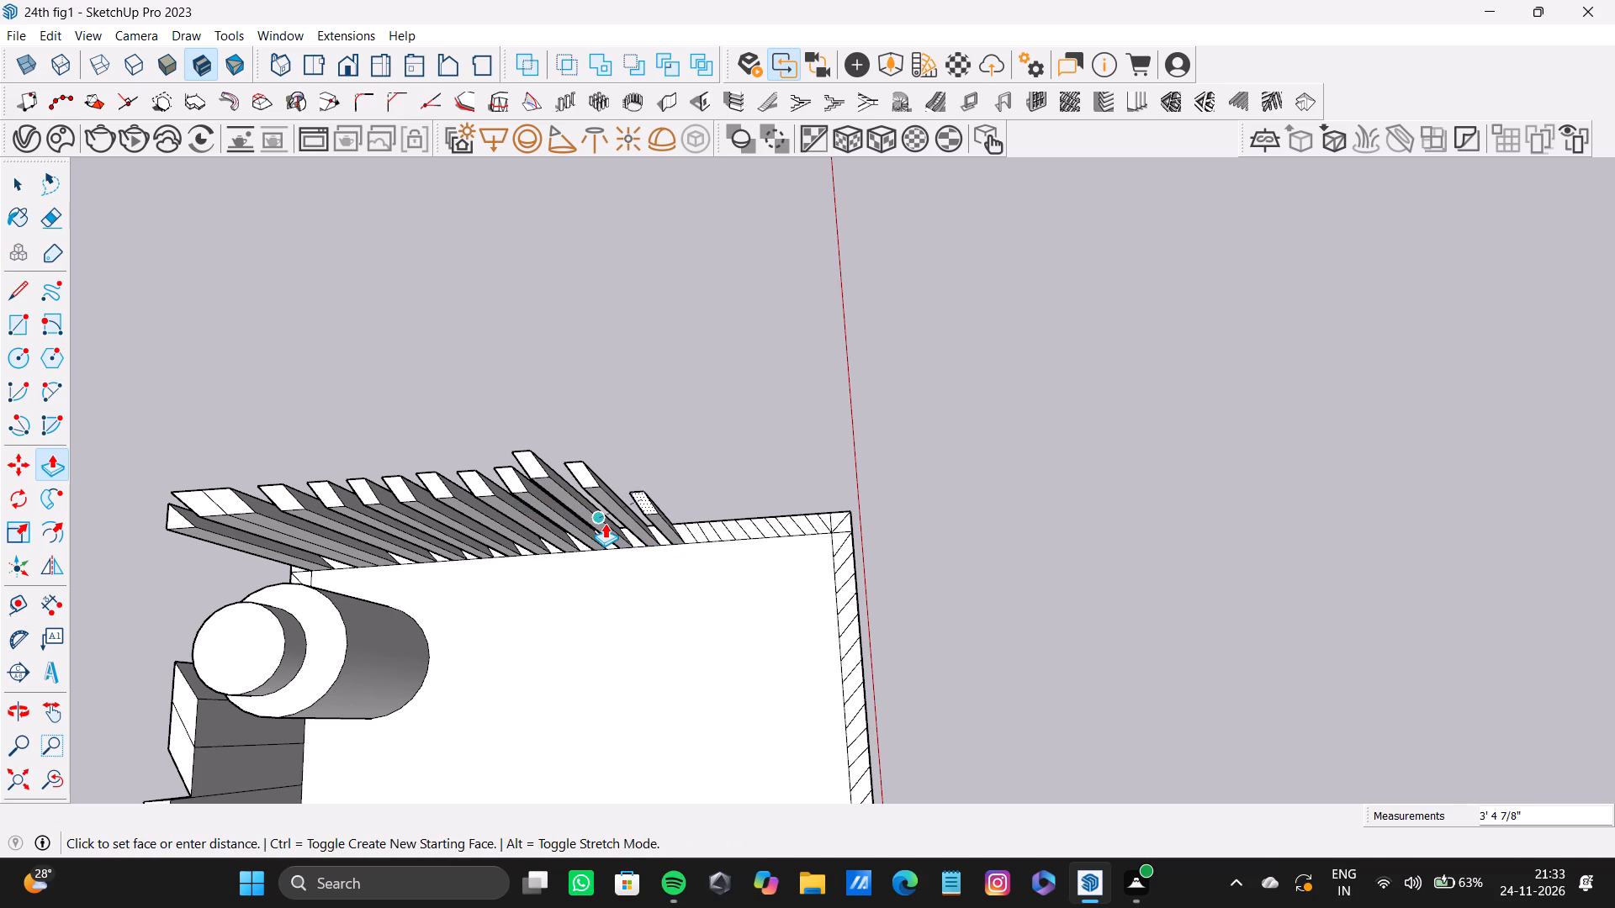
{"action": "left_click_drag", "start_coordinate": [605, 523], "coordinate": [572, 478]}
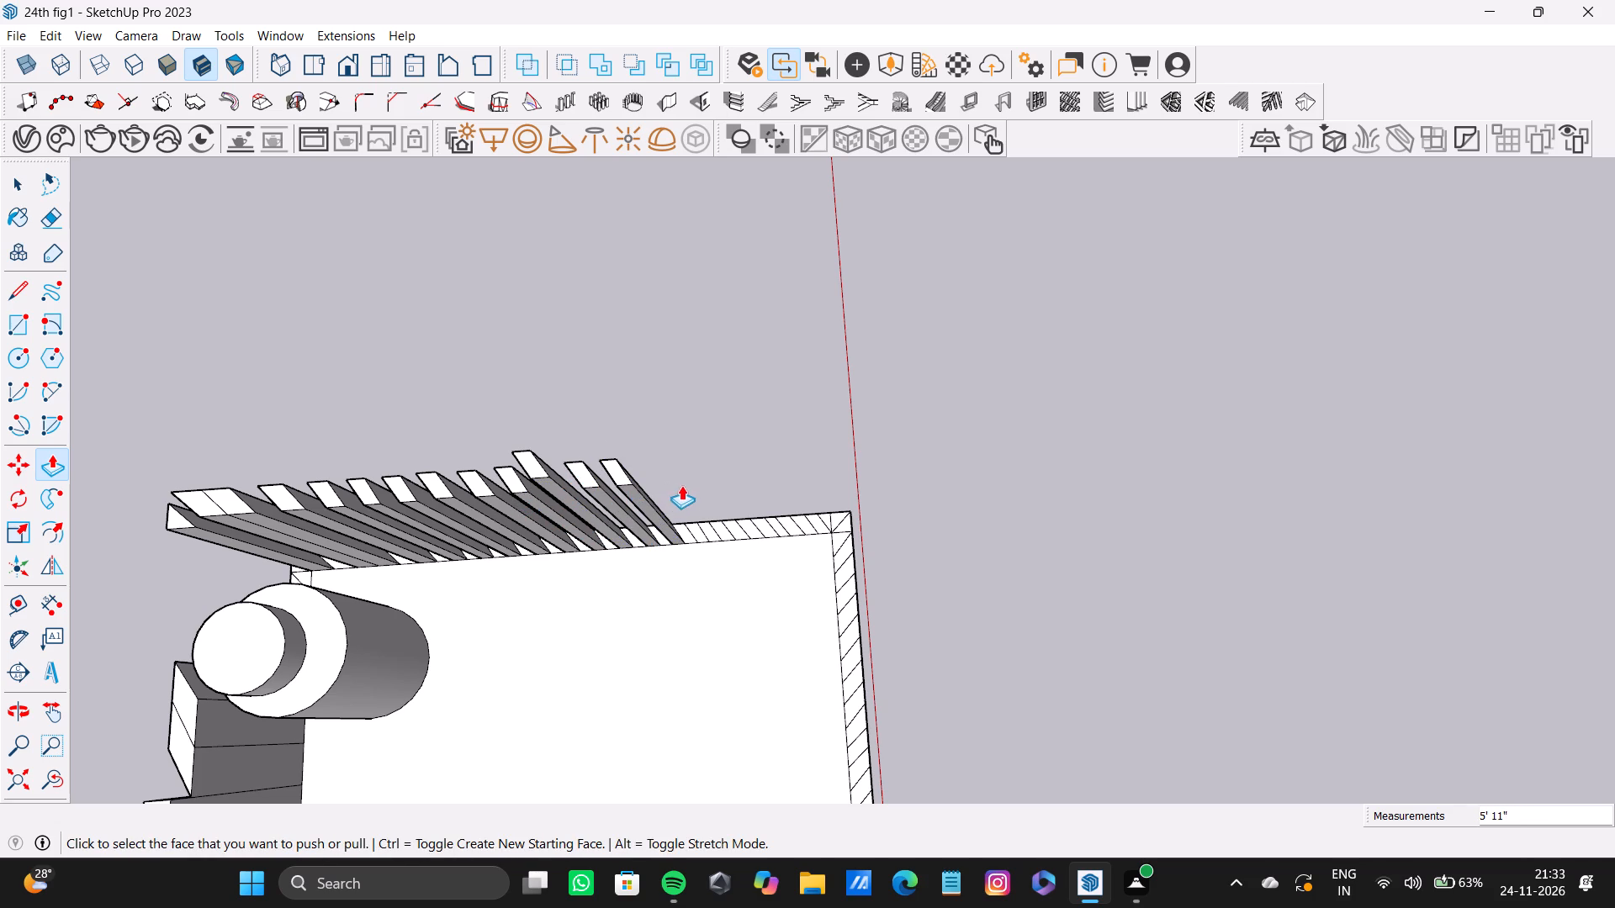
{"action": "left_click_drag", "start_coordinate": [697, 532], "coordinate": [611, 500]}
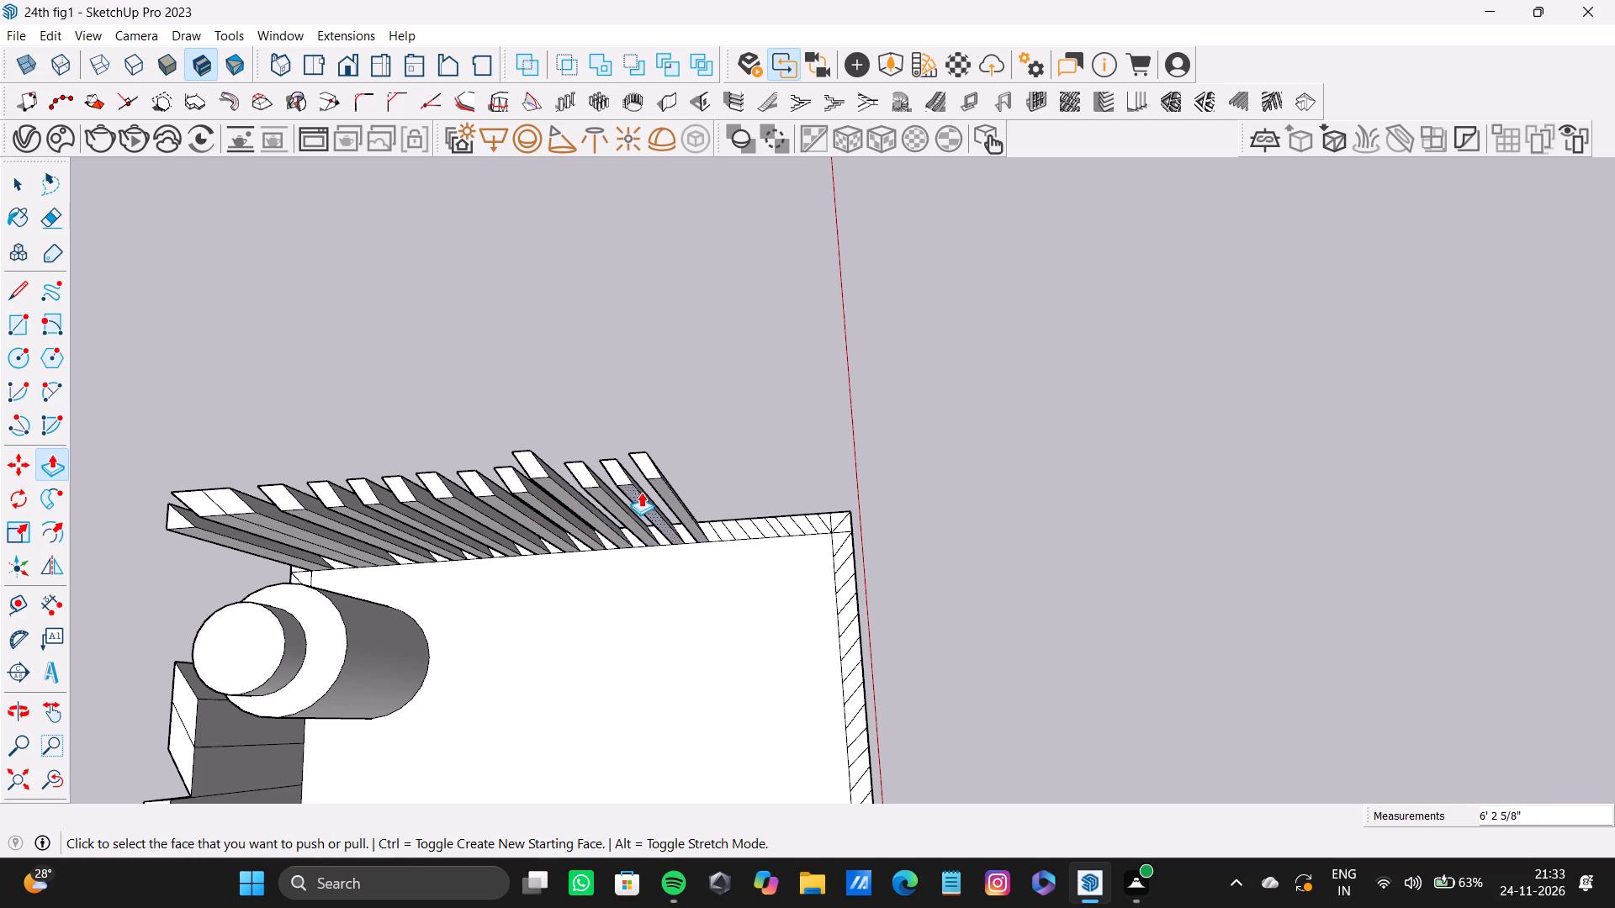
Raise four more spaced pieces up to the far corner of this border about 5' 11", 6' 2 5/8", 5' 11" and 5' 11".
{"action": "left_click_drag", "start_coordinate": [717, 524], "coordinate": [712, 522]}
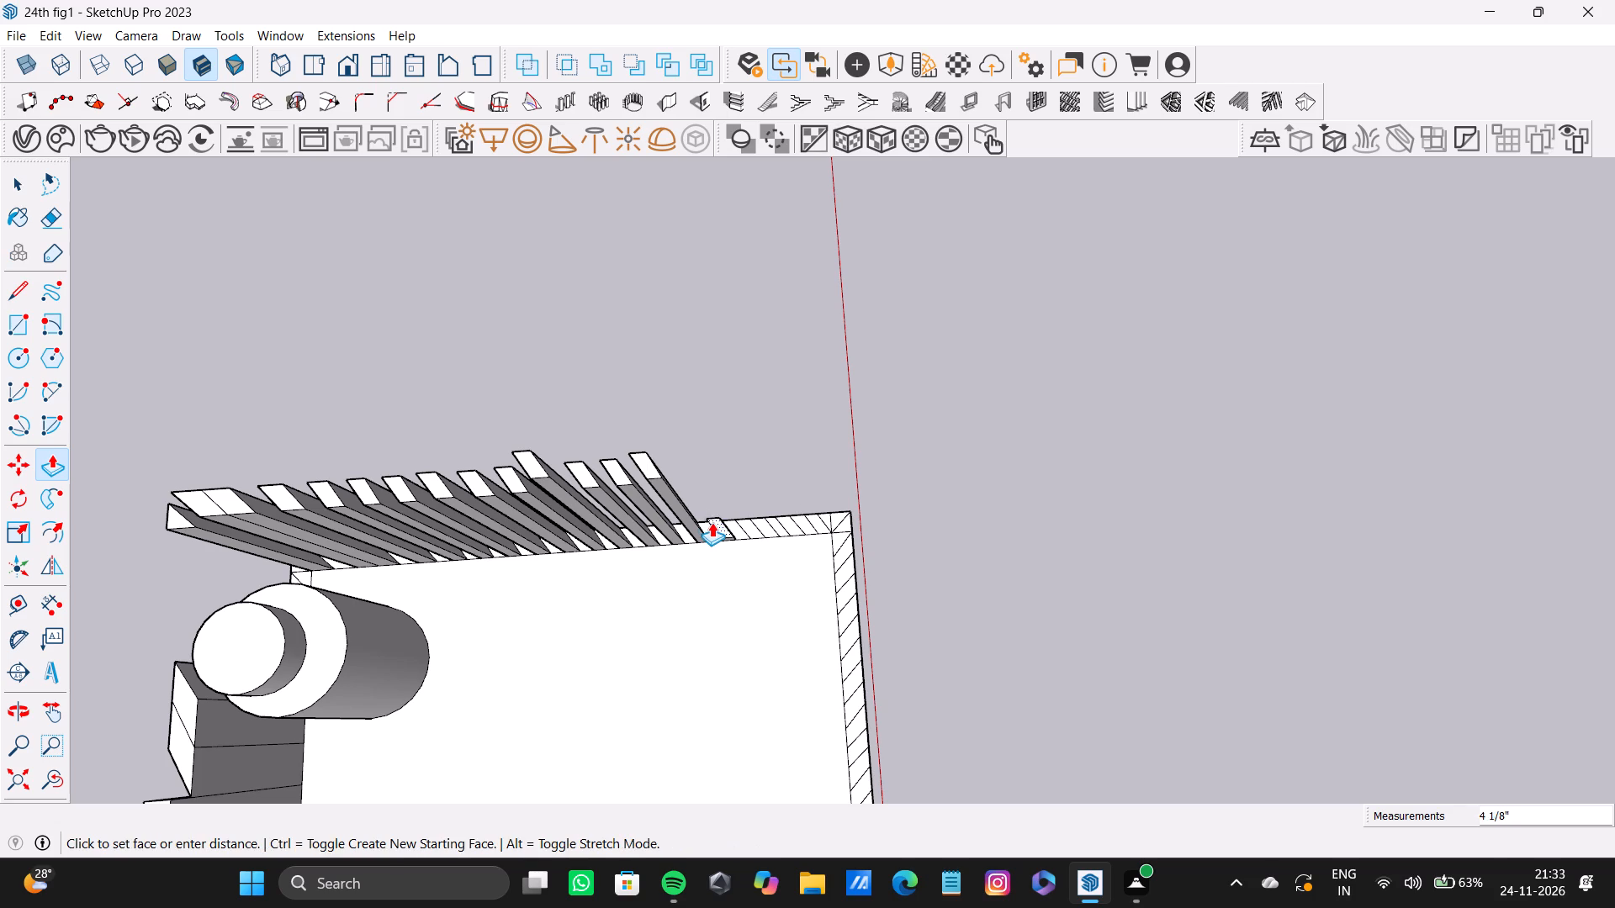
{"action": "left_click_drag", "start_coordinate": [712, 522], "coordinate": [631, 476]}
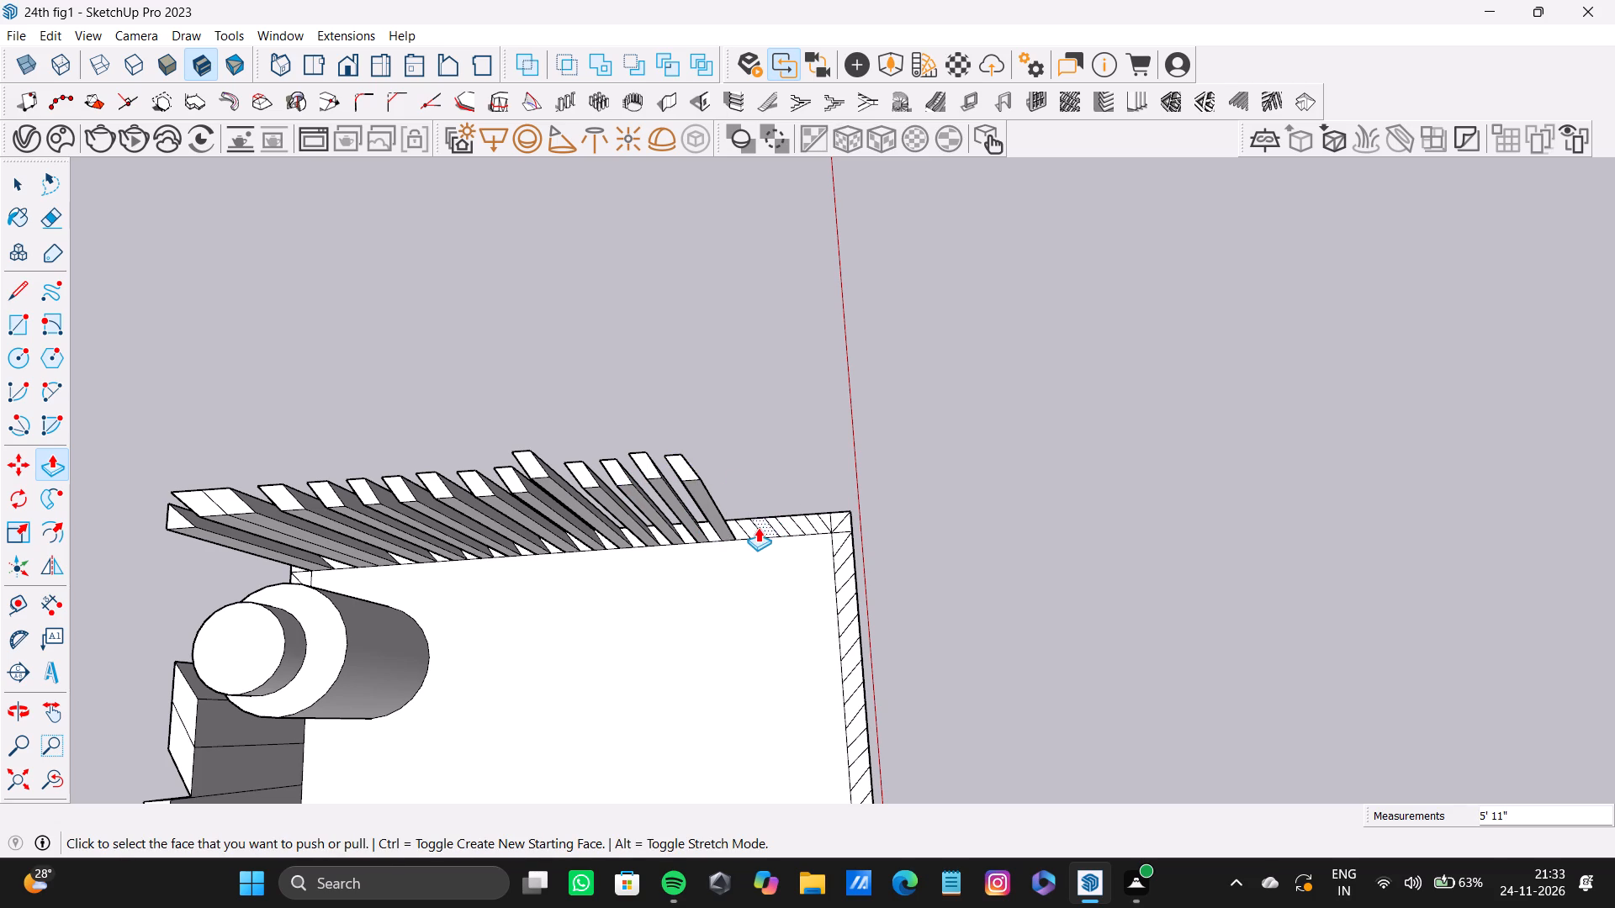
{"action": "left_click_drag", "start_coordinate": [750, 532], "coordinate": [672, 481]}
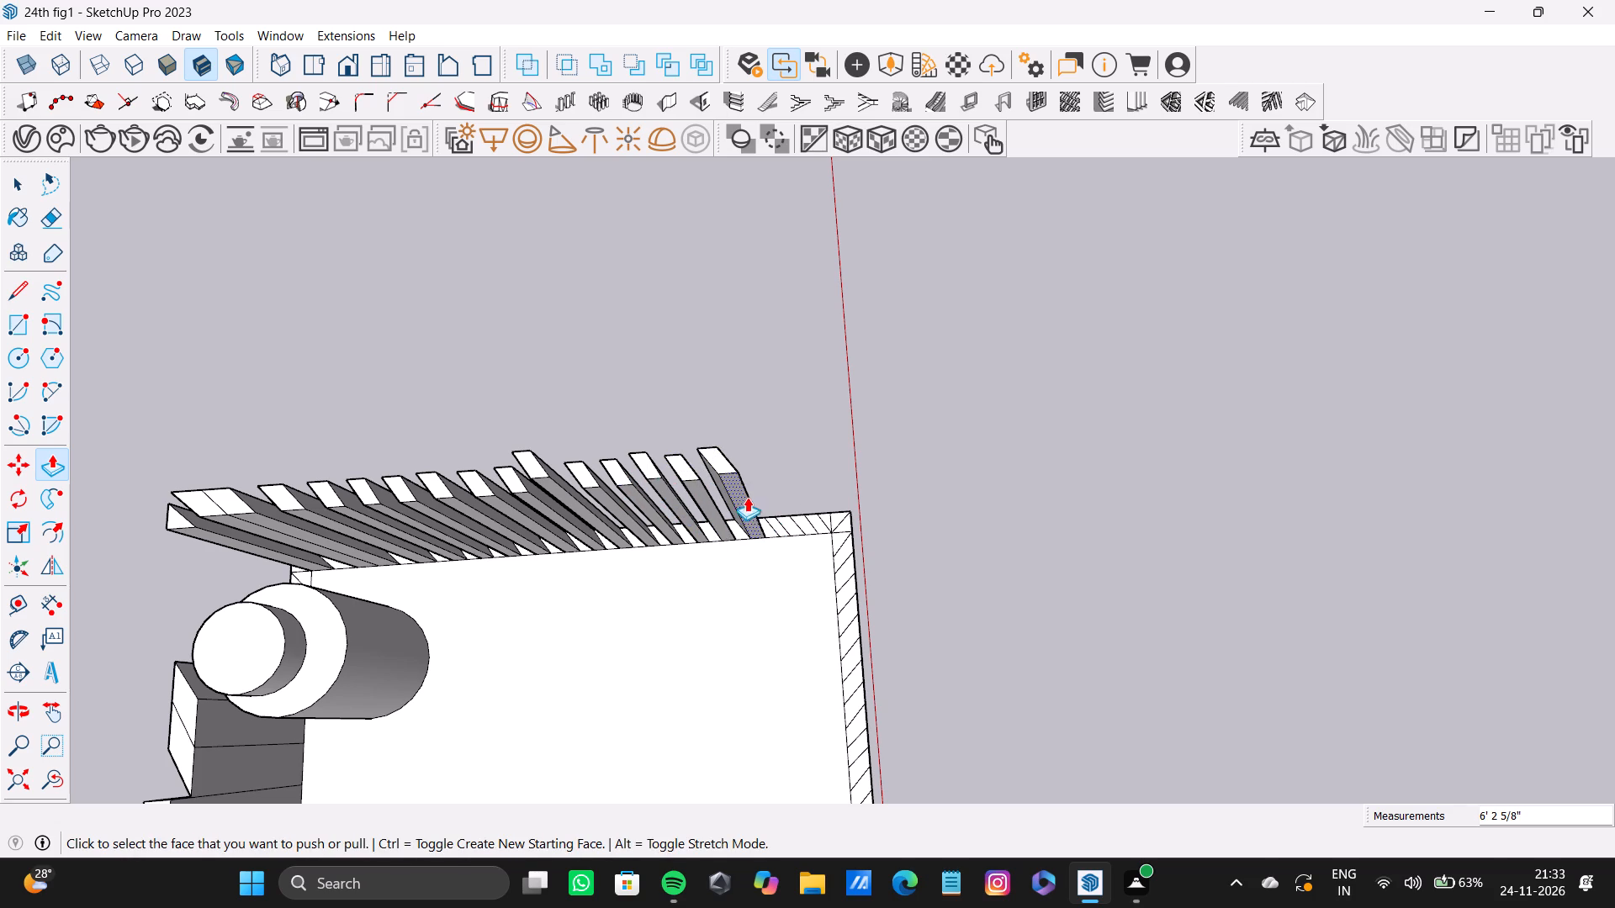
{"action": "left_click_drag", "start_coordinate": [783, 520], "coordinate": [706, 491]}
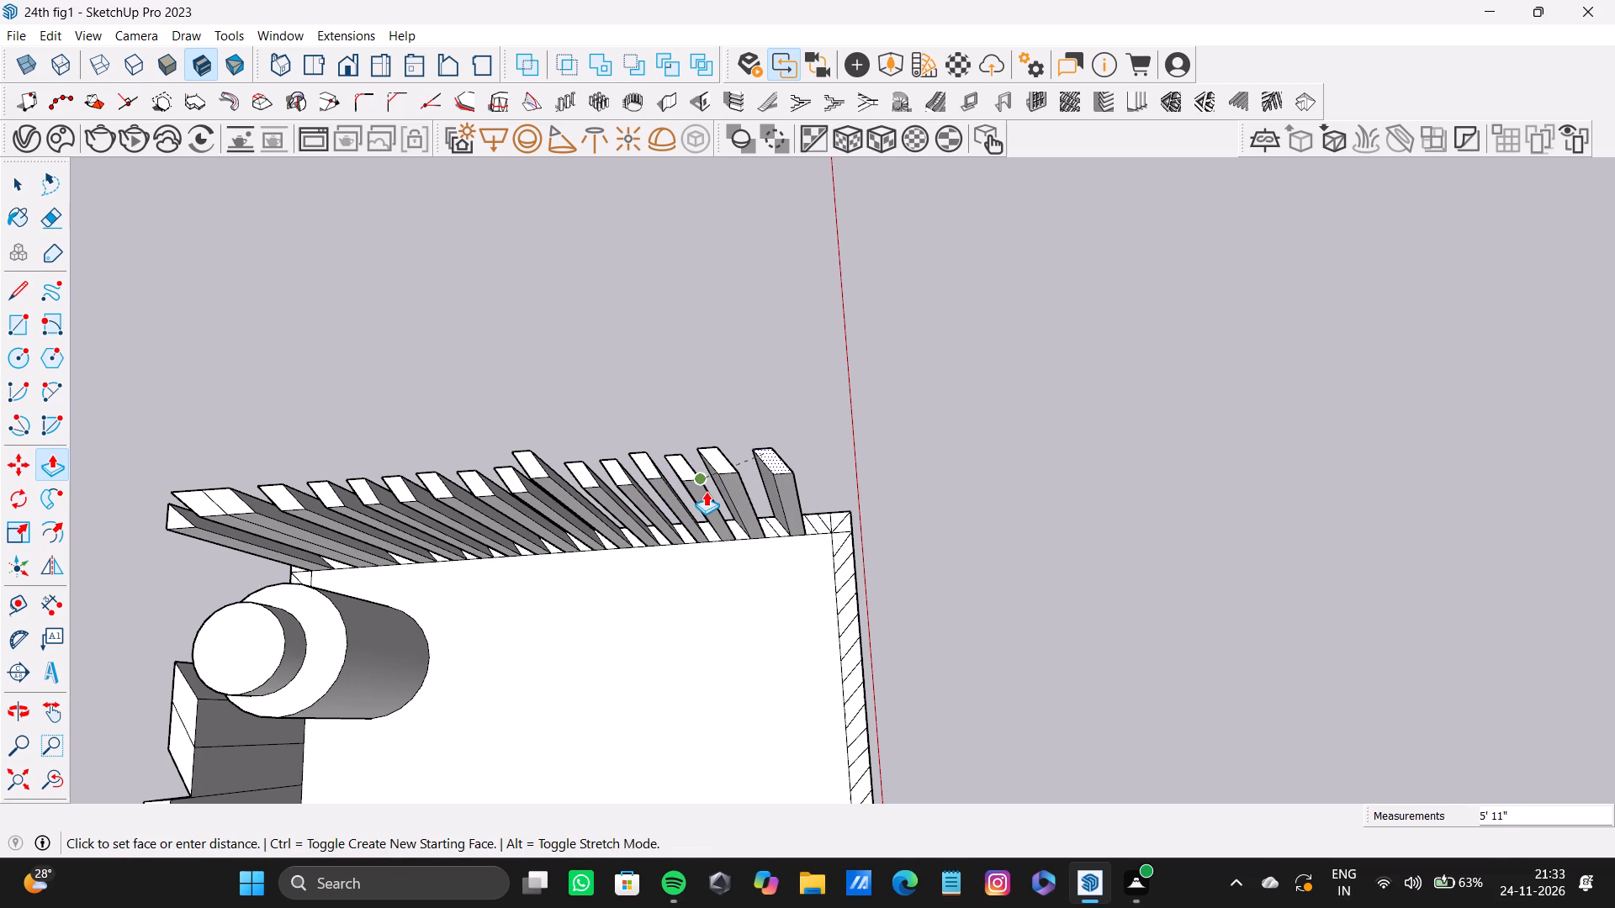
{"action": "left_click_drag", "start_coordinate": [706, 491], "coordinate": [705, 476]}
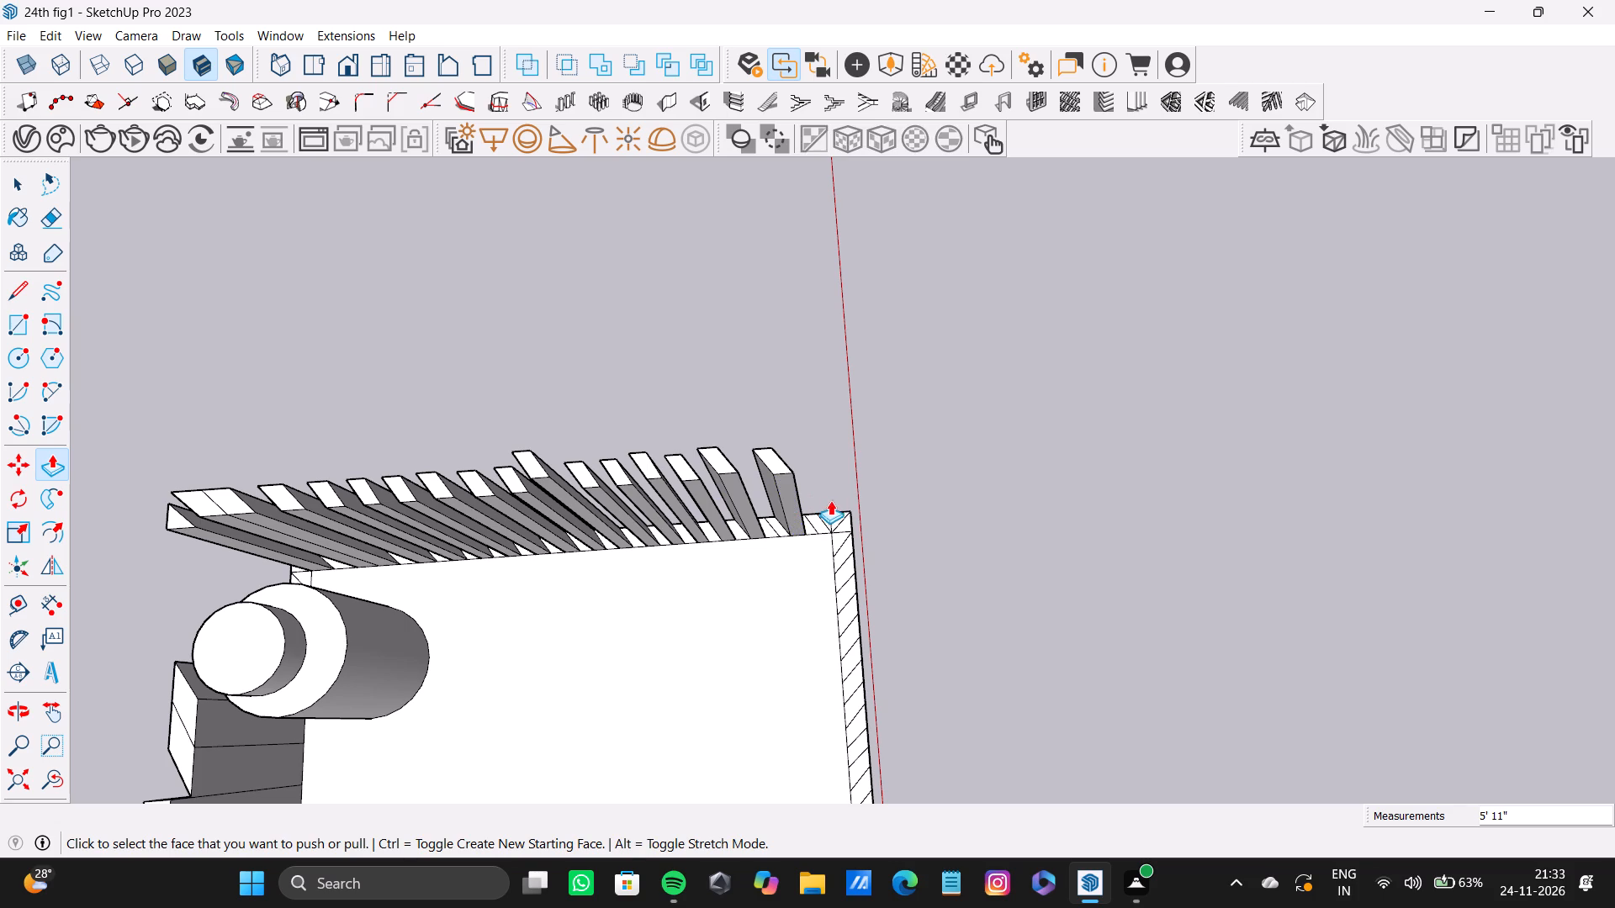
{"action": "left_click_drag", "start_coordinate": [823, 515], "coordinate": [774, 479]}
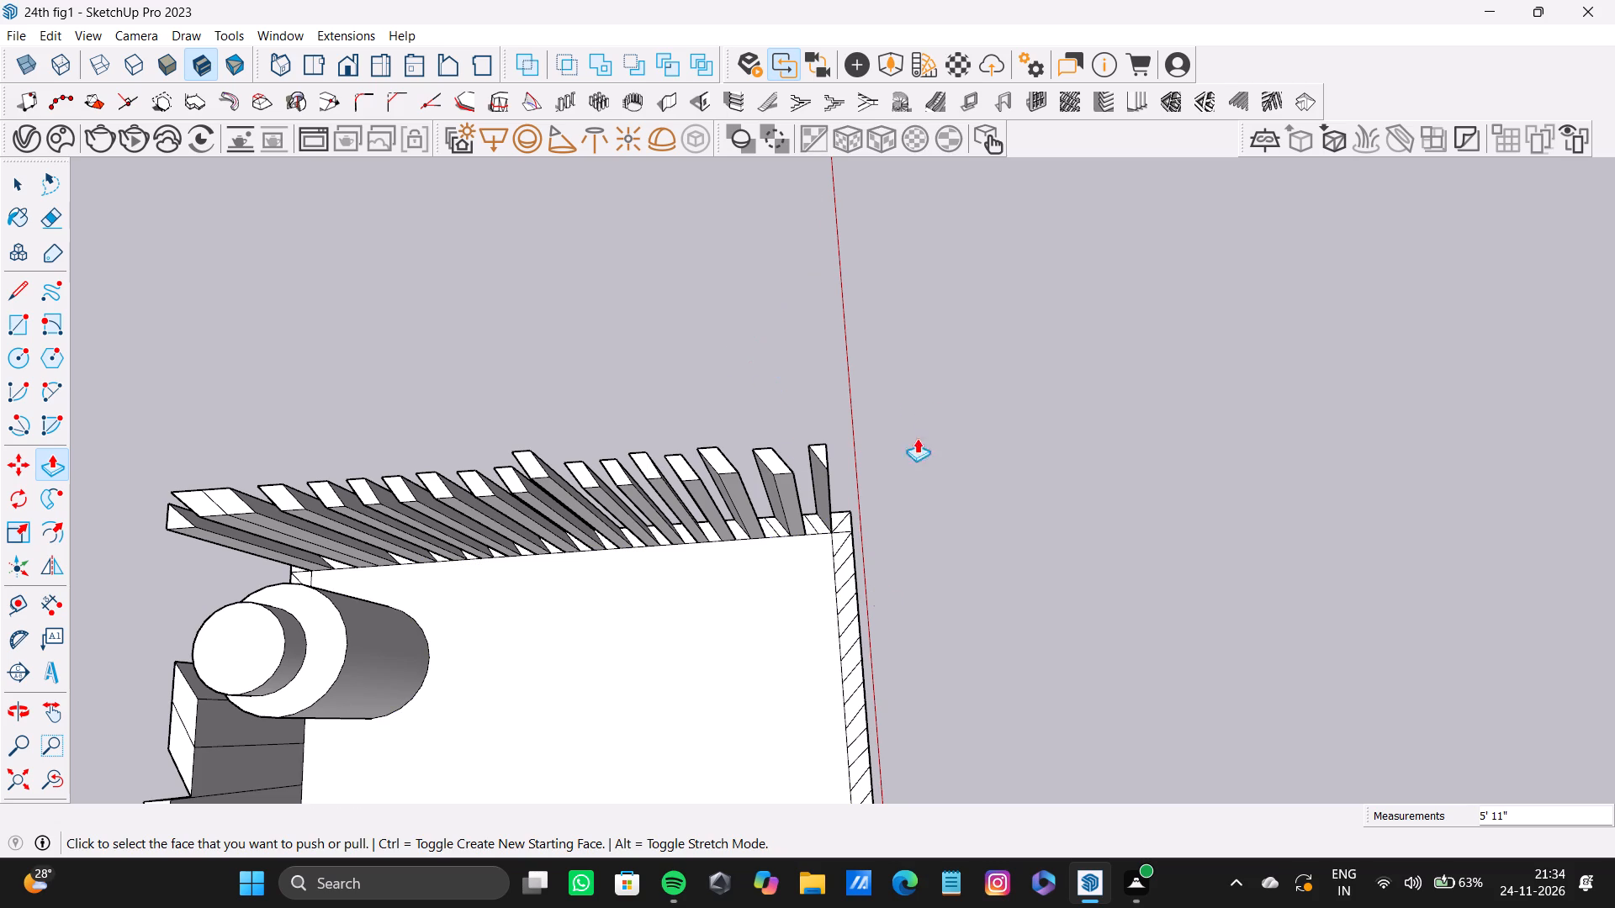
On the border around the far corner, Push/Pull the first three alternate pieces up about 7' 11 1/2", 10' 1 3/4" and 5' 11".
{"action": "left_click_drag", "start_coordinate": [850, 551], "coordinate": [844, 517]}
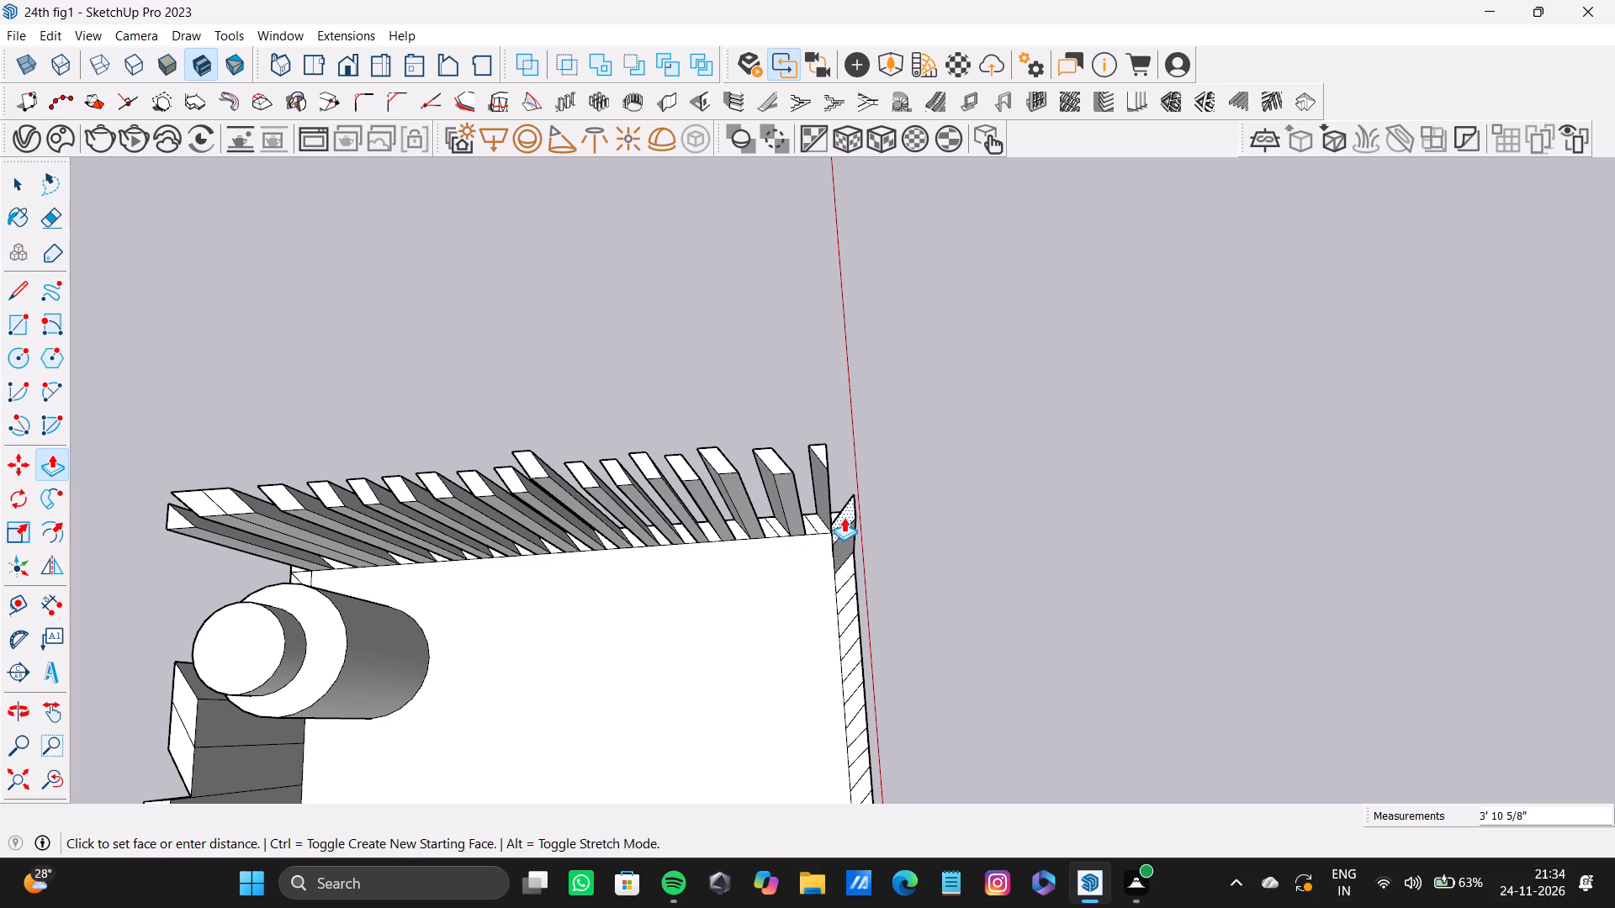
{"action": "left_click_drag", "start_coordinate": [844, 517], "coordinate": [804, 472]}
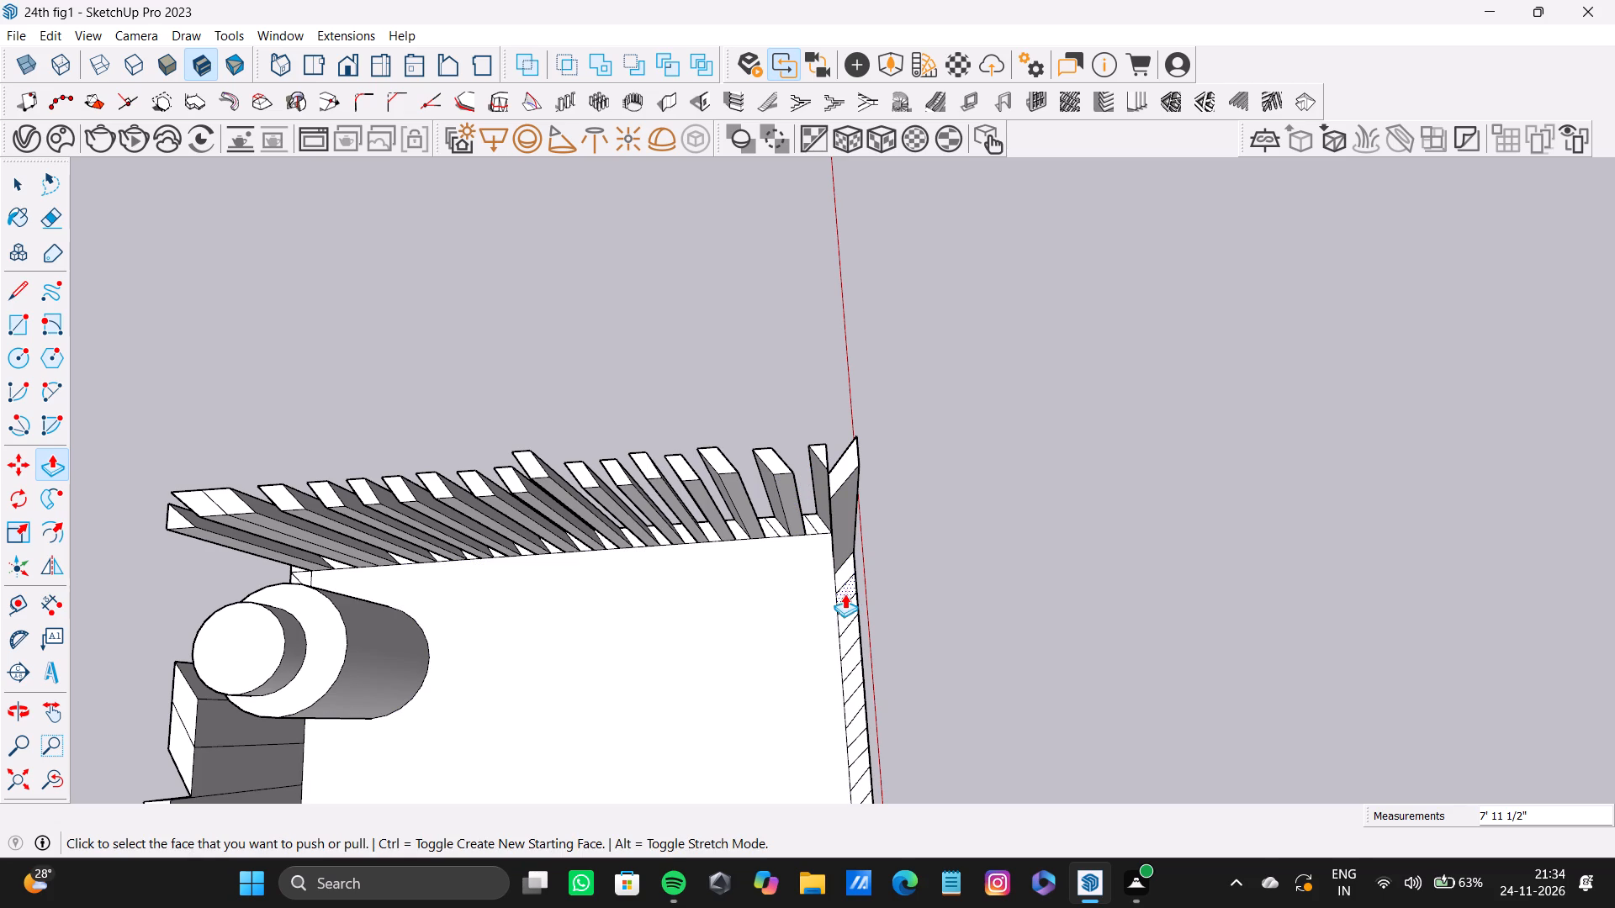
{"action": "left_click_drag", "start_coordinate": [845, 594], "coordinate": [844, 589]}
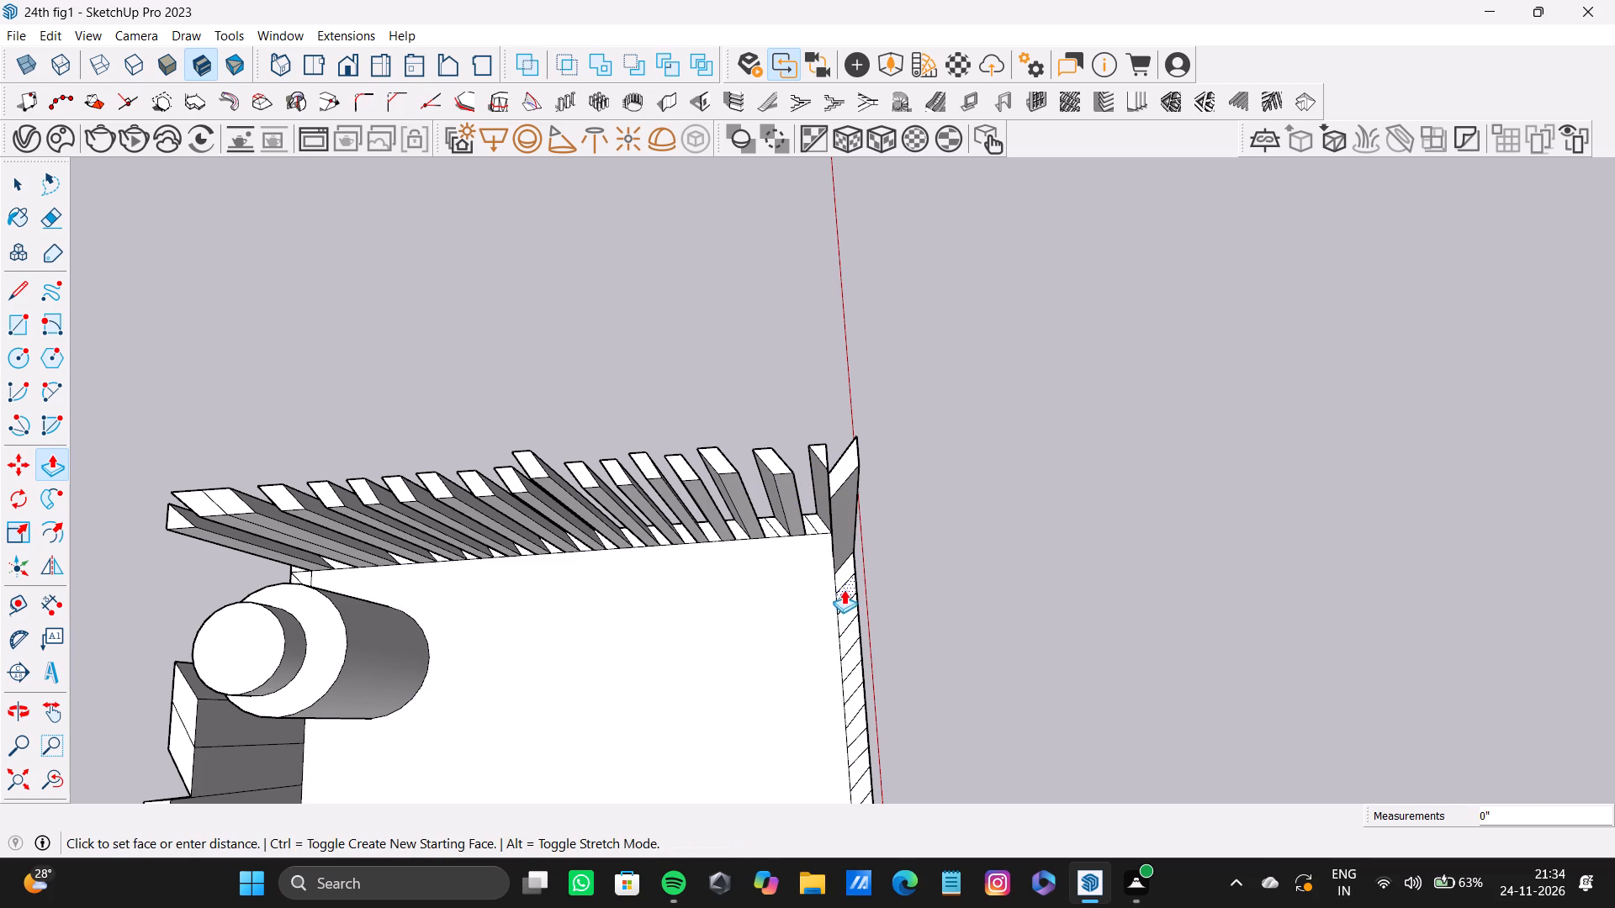
{"action": "left_click_drag", "start_coordinate": [844, 589], "coordinate": [829, 497]}
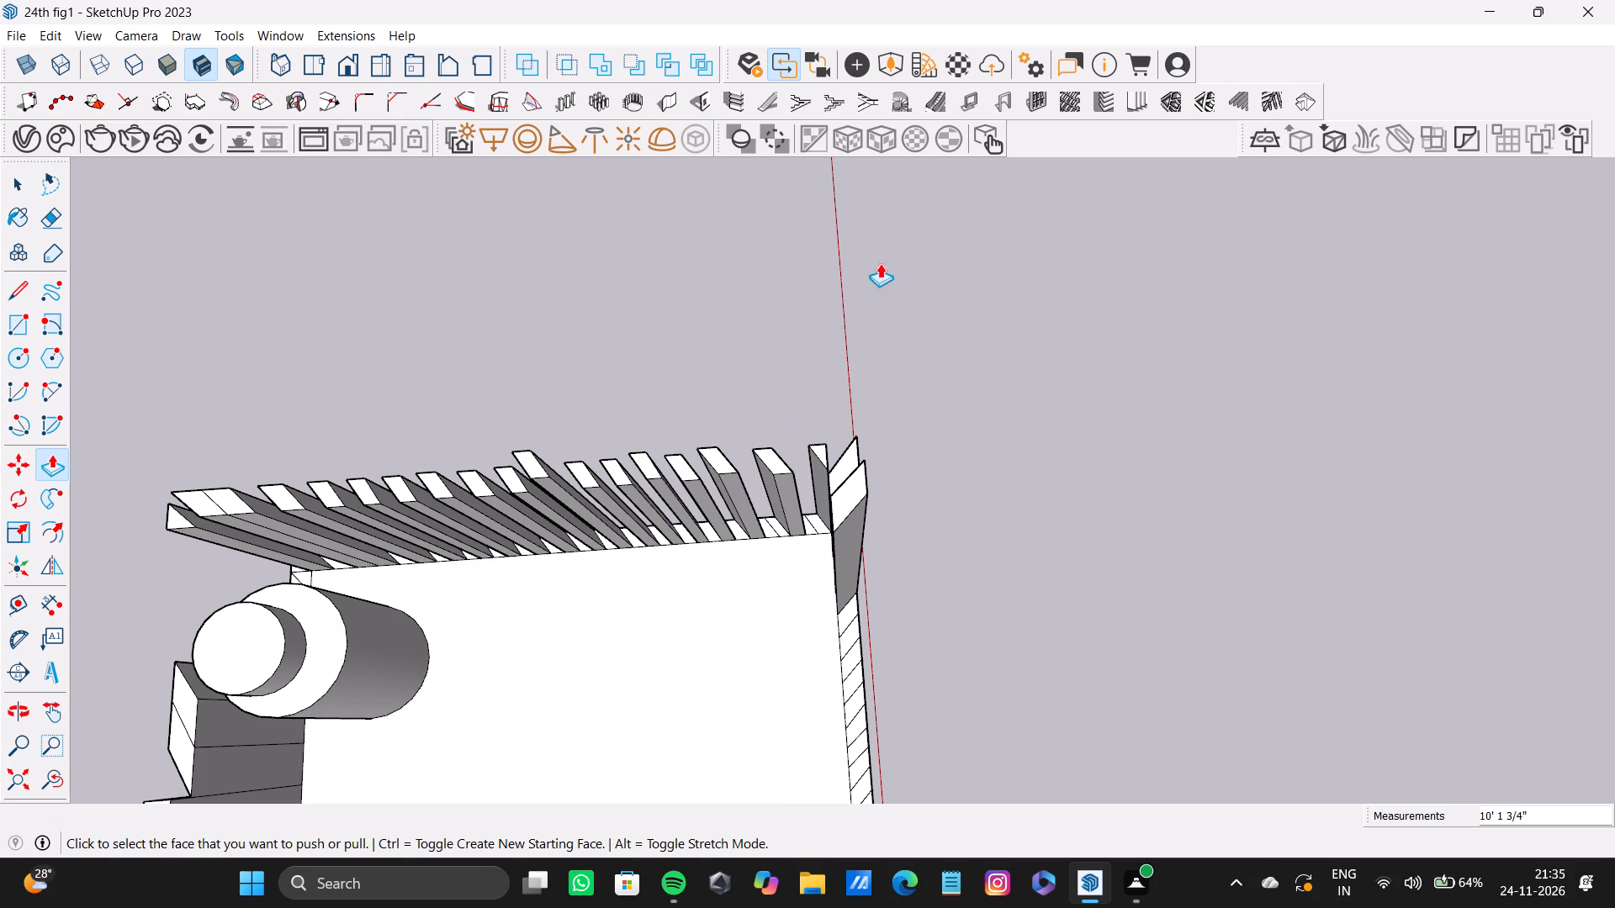
{"action": "left_click_drag", "start_coordinate": [849, 638], "coordinate": [807, 452]}
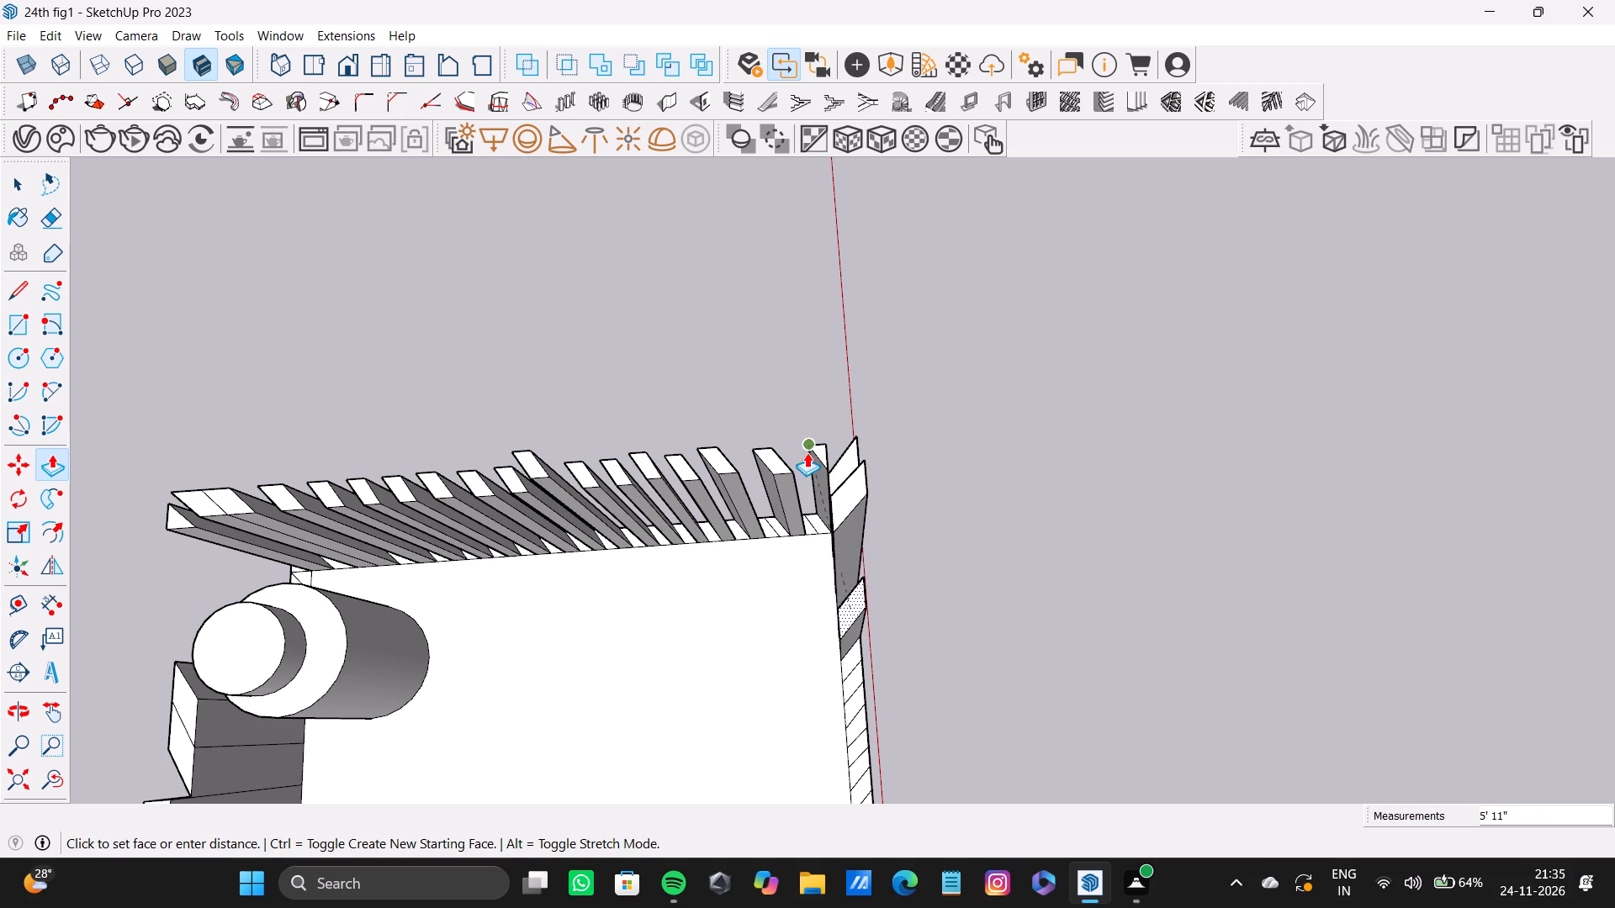
{"action": "left_click_drag", "start_coordinate": [807, 452], "coordinate": [789, 465]}
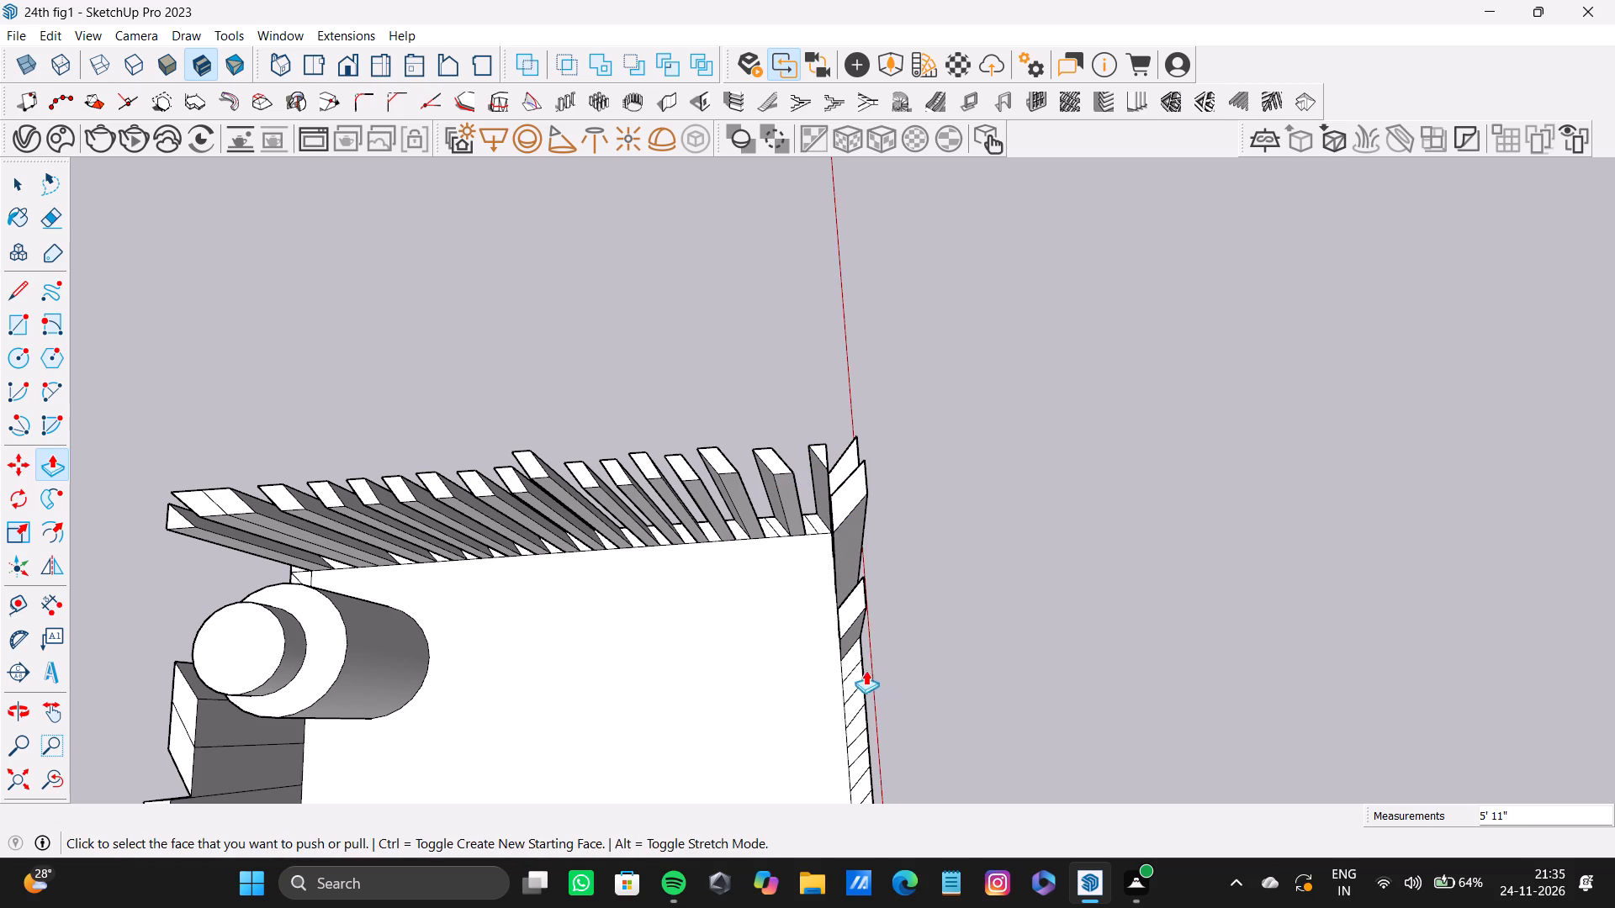
Raise the next two alternate pieces on this border and bring their tops level with the neighbouring 5' 11" slat.
{"action": "left_click_drag", "start_coordinate": [857, 680], "coordinate": [845, 628]}
{"action": "middle_click_drag", "start_coordinate": [810, 686], "coordinate": [962, 545]}
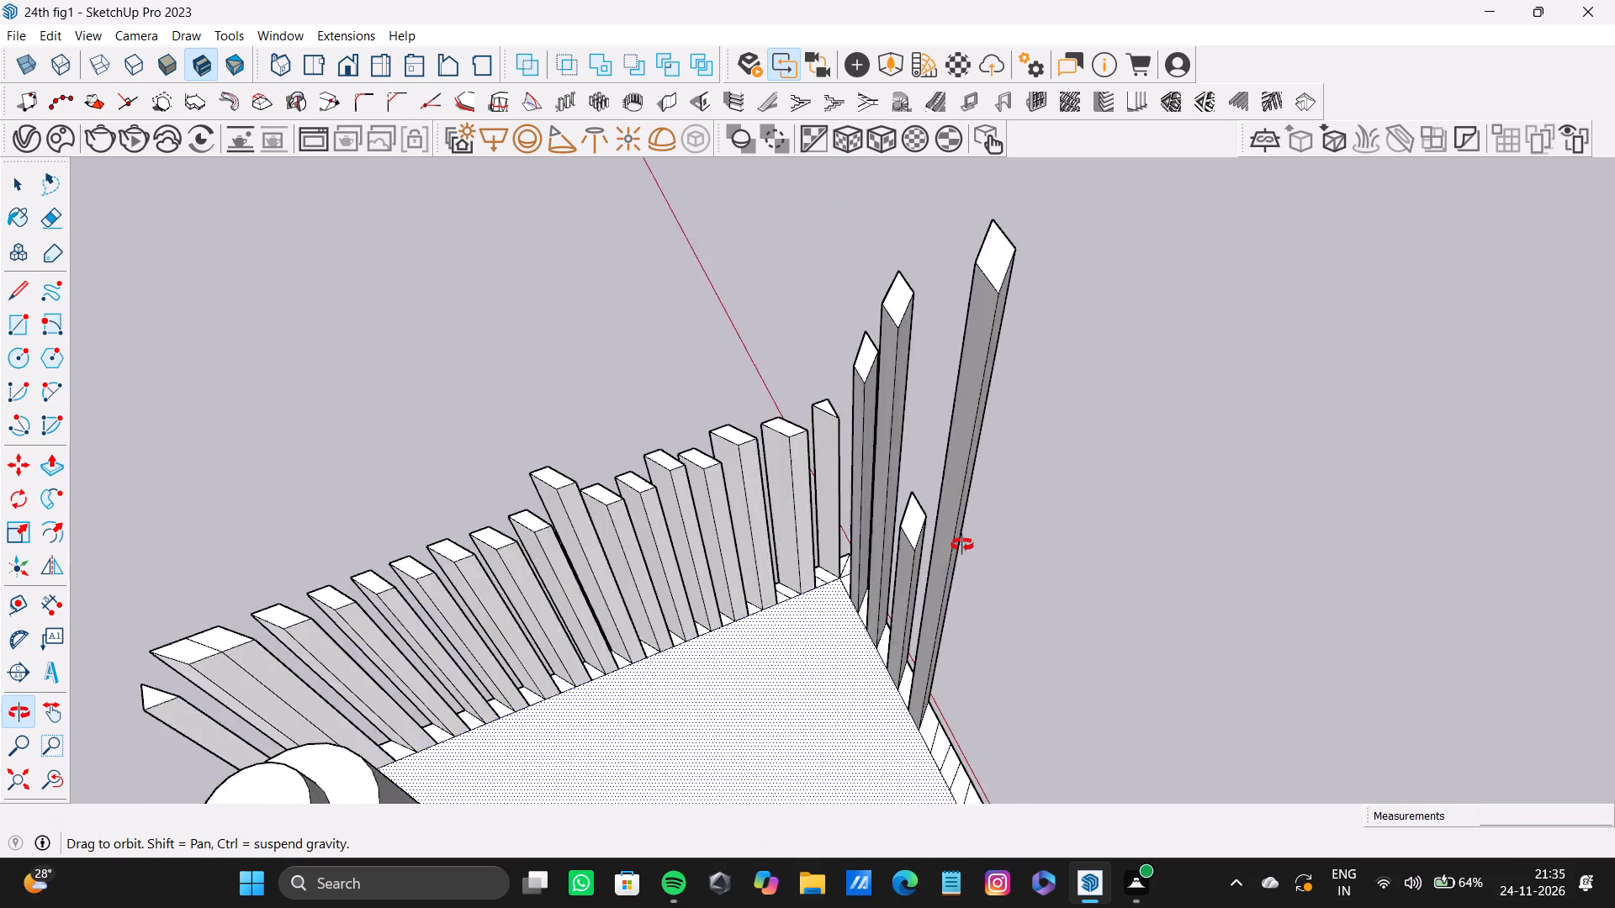
{"action": "middle_click_drag", "start_coordinate": [962, 545], "coordinate": [1040, 516]}
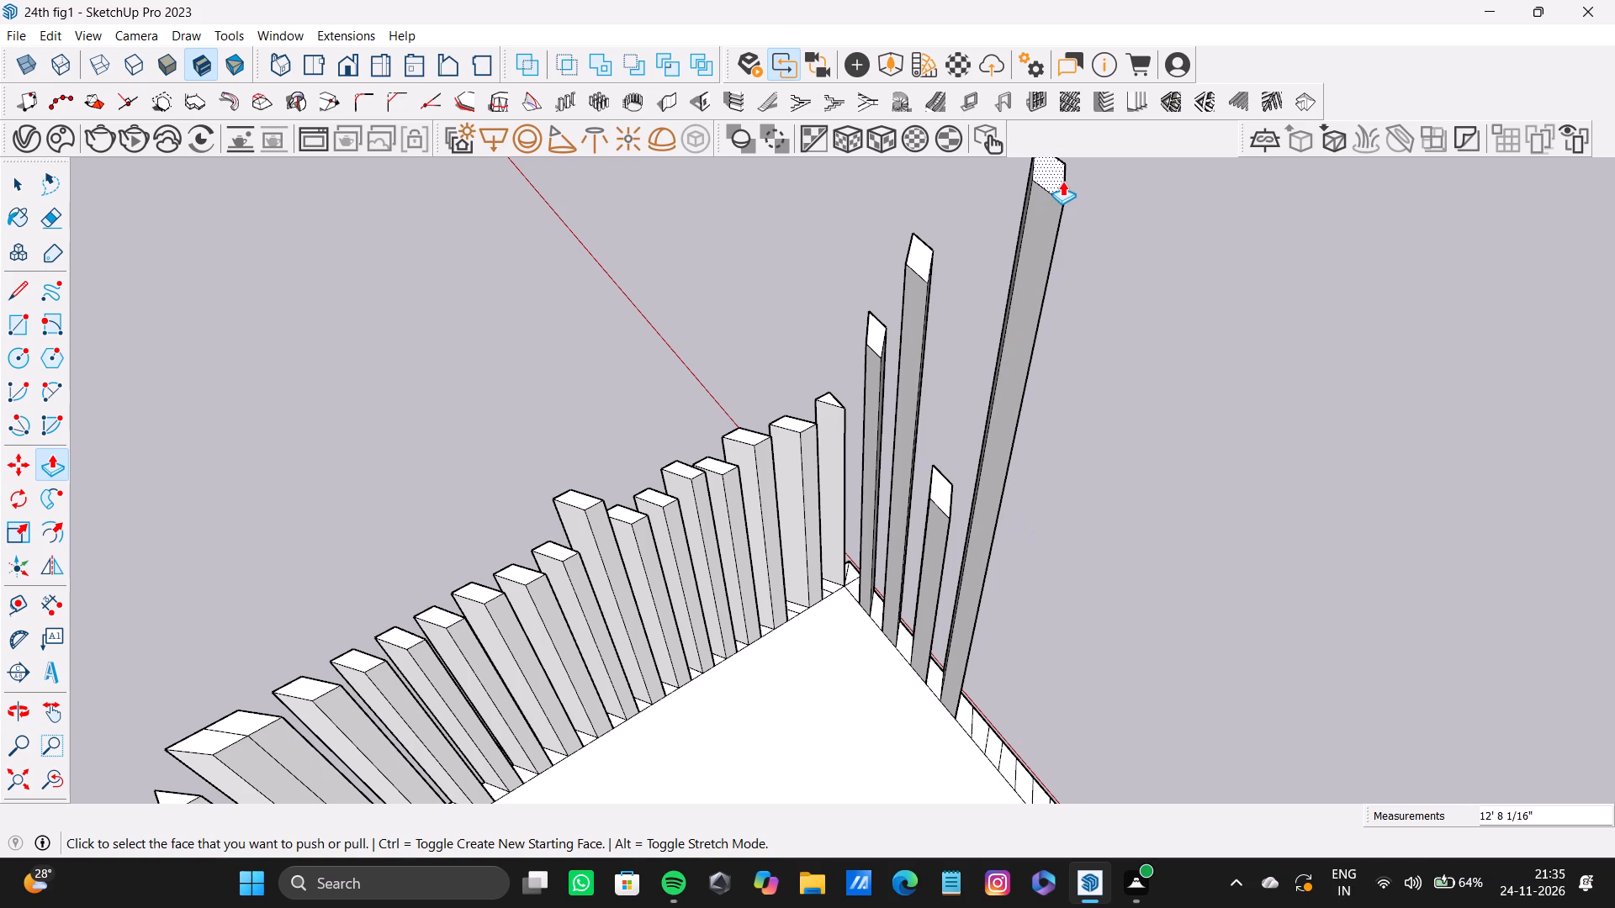
{"action": "left_click_drag", "start_coordinate": [1062, 184], "coordinate": [929, 502]}
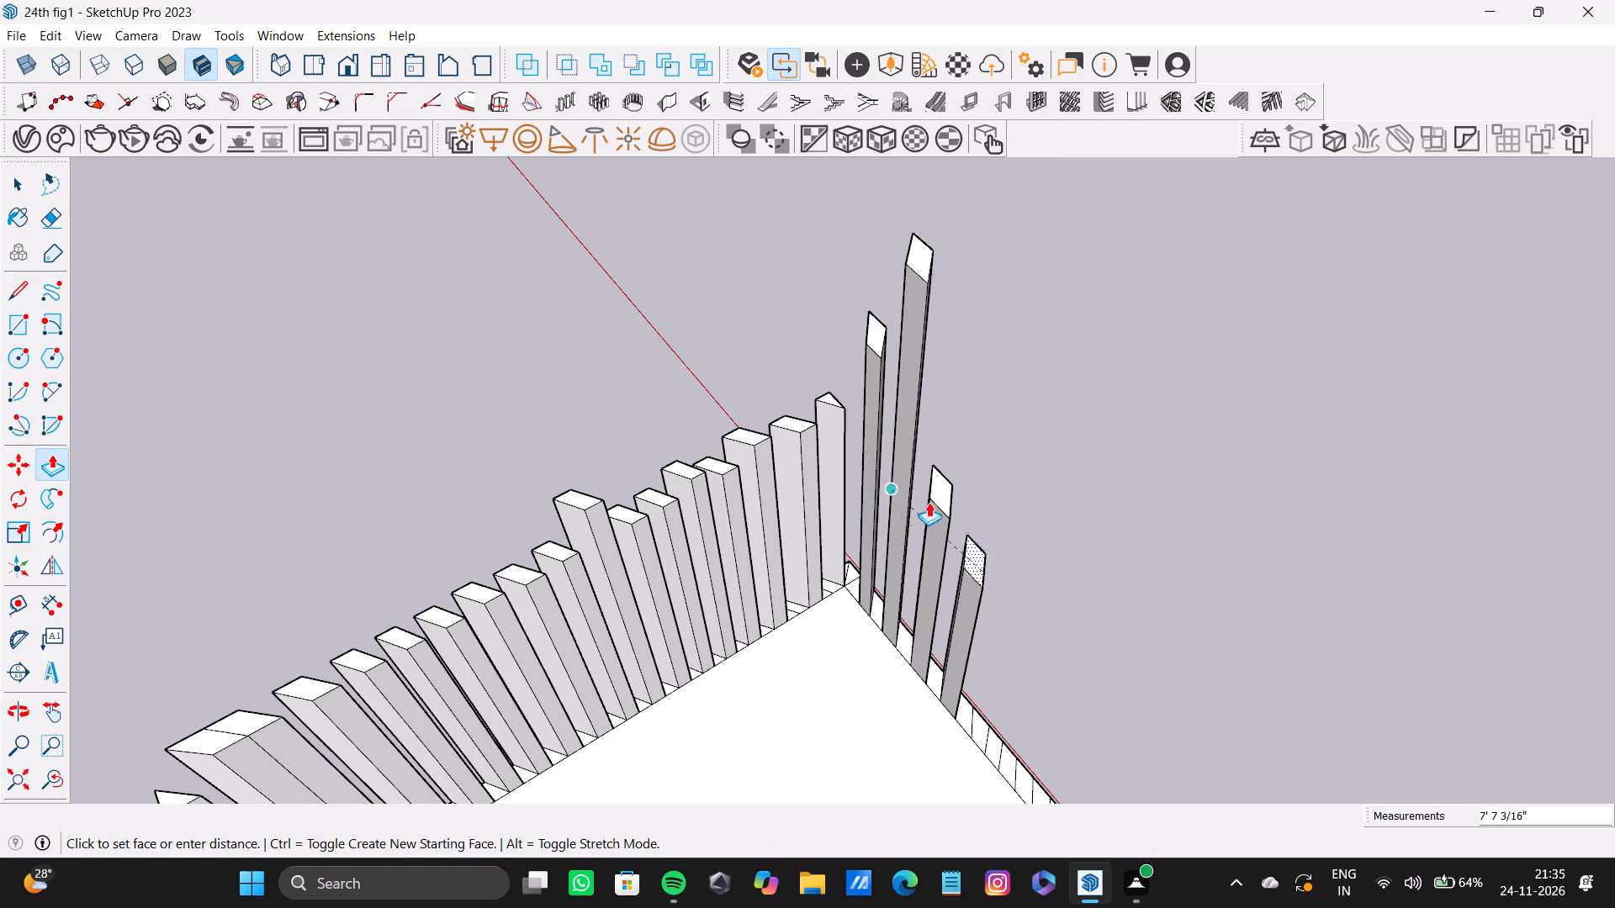
{"action": "left_click_drag", "start_coordinate": [929, 502], "coordinate": [938, 501]}
{"action": "left_click_drag", "start_coordinate": [979, 731], "coordinate": [1021, 552]}
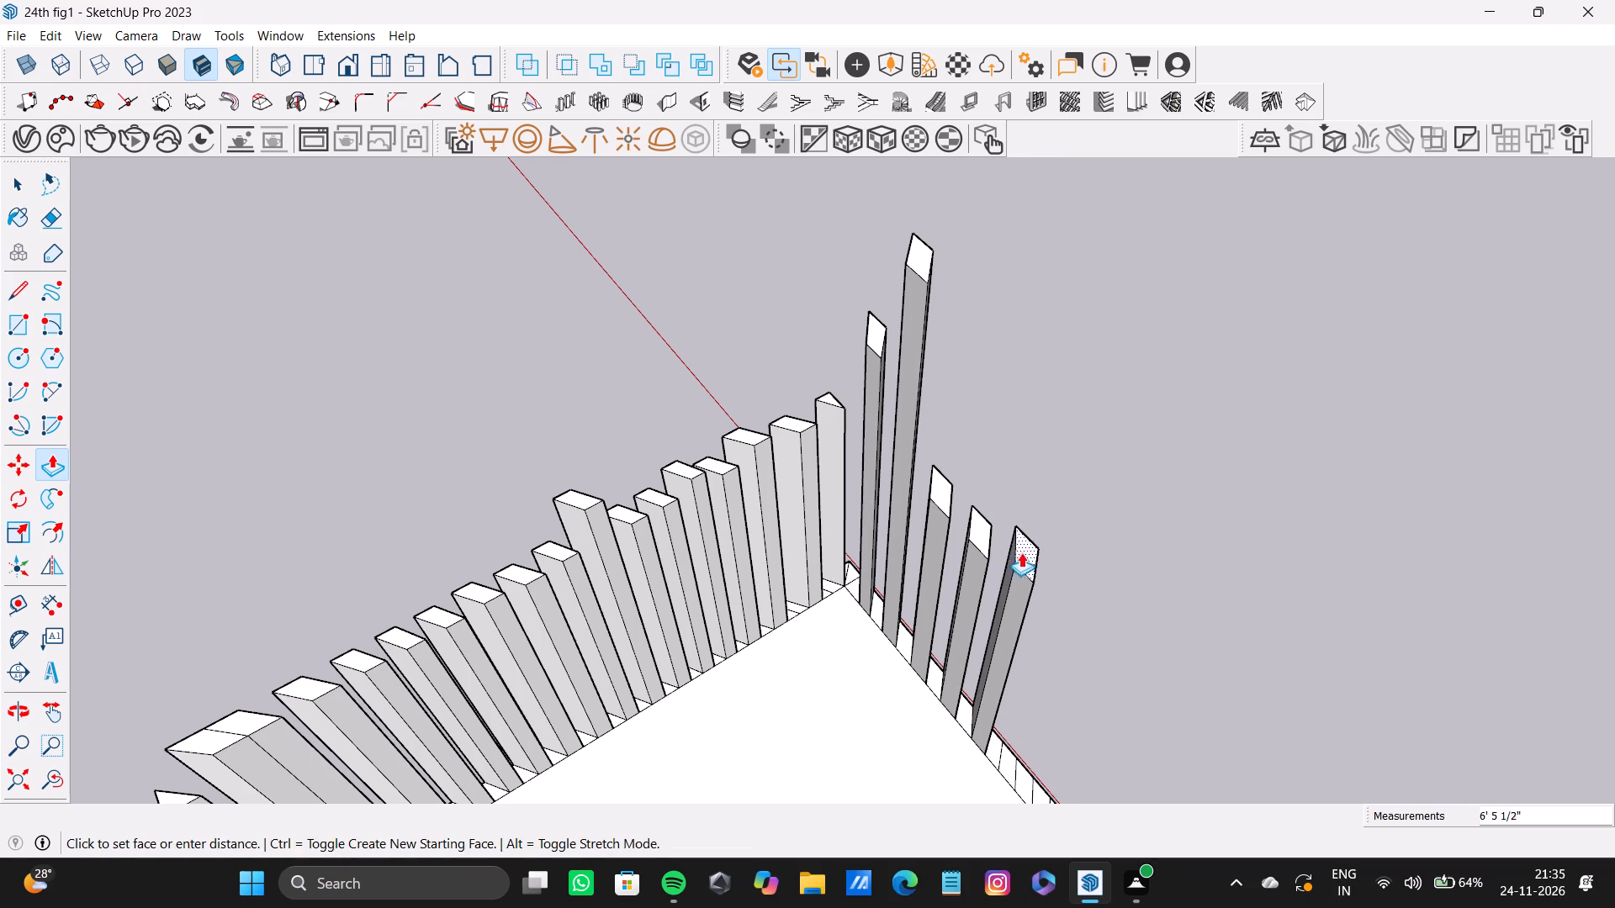
{"action": "left_click_drag", "start_coordinate": [1021, 552], "coordinate": [988, 541]}
Push/Pull the remaining alternate pieces along this border, including the one at its end corner, up 5' 11".
{"action": "scroll", "coordinate": [898, 689], "scroll_direction": "down", "scroll_amount": 4}
{"action": "middle_click_drag", "start_coordinate": [902, 667], "coordinate": [1068, 645]}
{"action": "scroll", "coordinate": [1030, 690], "scroll_direction": "up", "scroll_amount": 3}
{"action": "left_click_drag", "start_coordinate": [1032, 689], "coordinate": [1029, 515]}
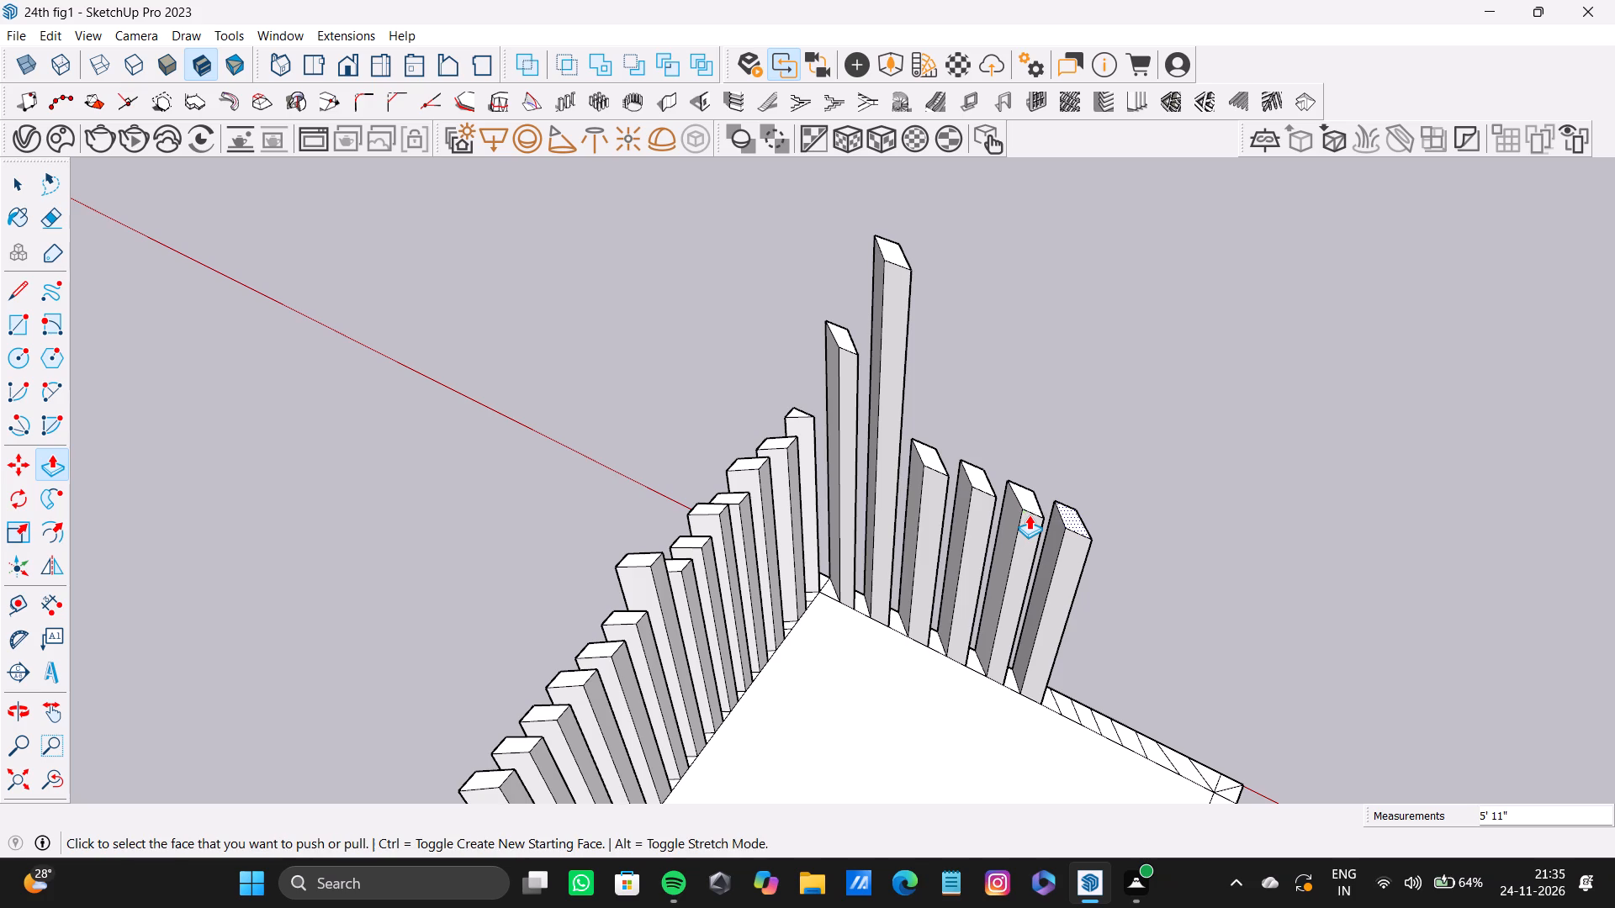
{"action": "left_click_drag", "start_coordinate": [1070, 712], "coordinate": [1069, 529]}
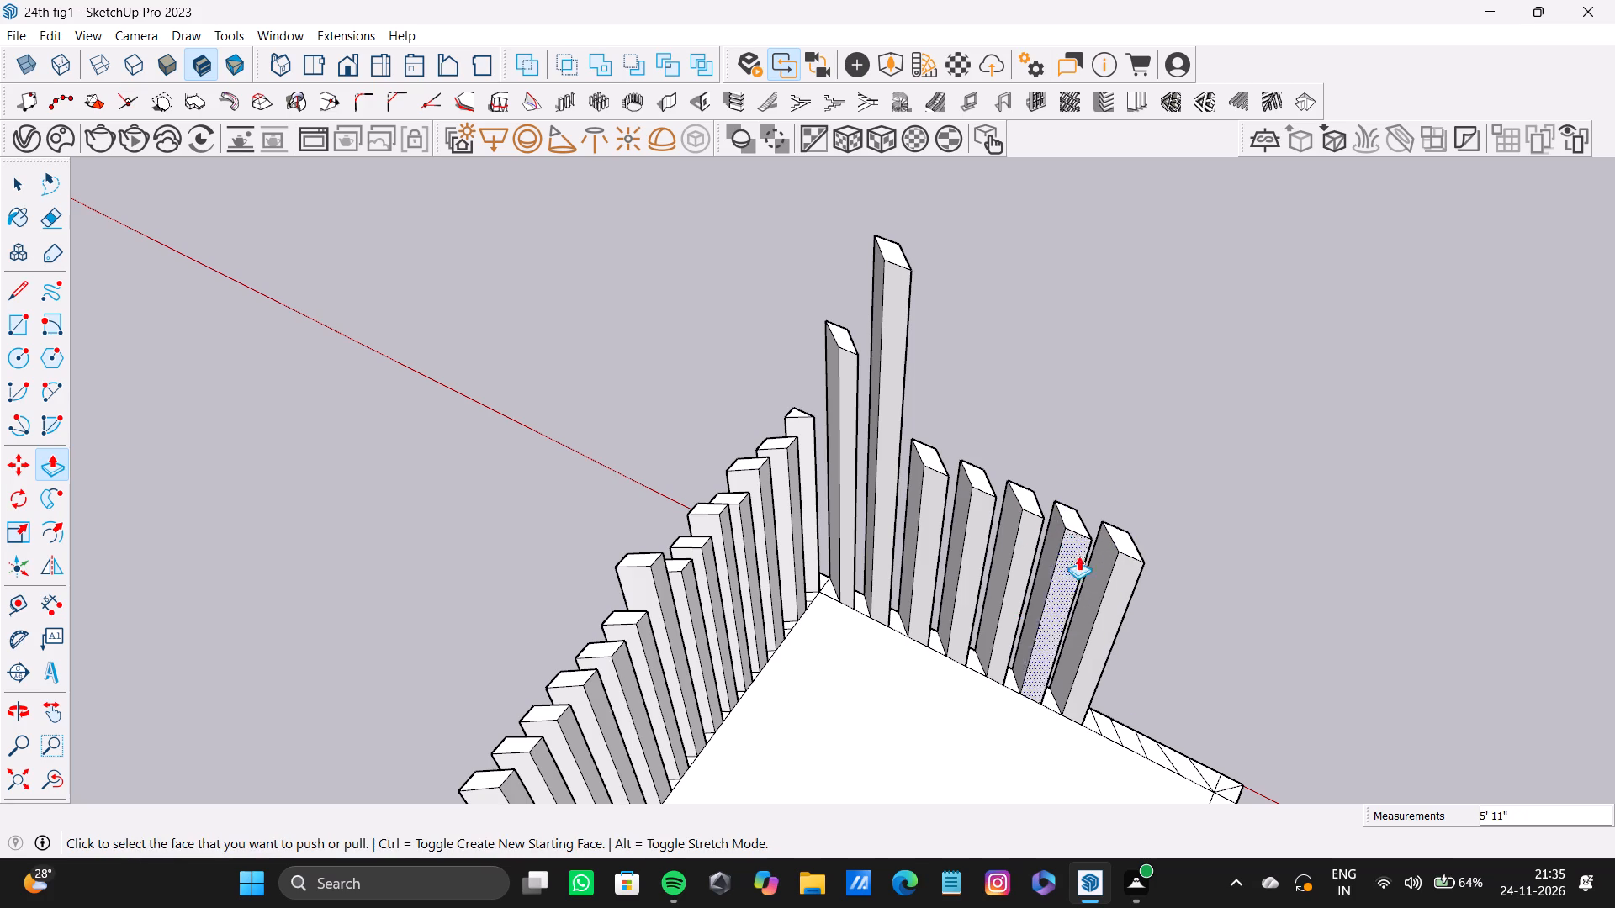
{"action": "left_click_drag", "start_coordinate": [1115, 734], "coordinate": [1119, 554]}
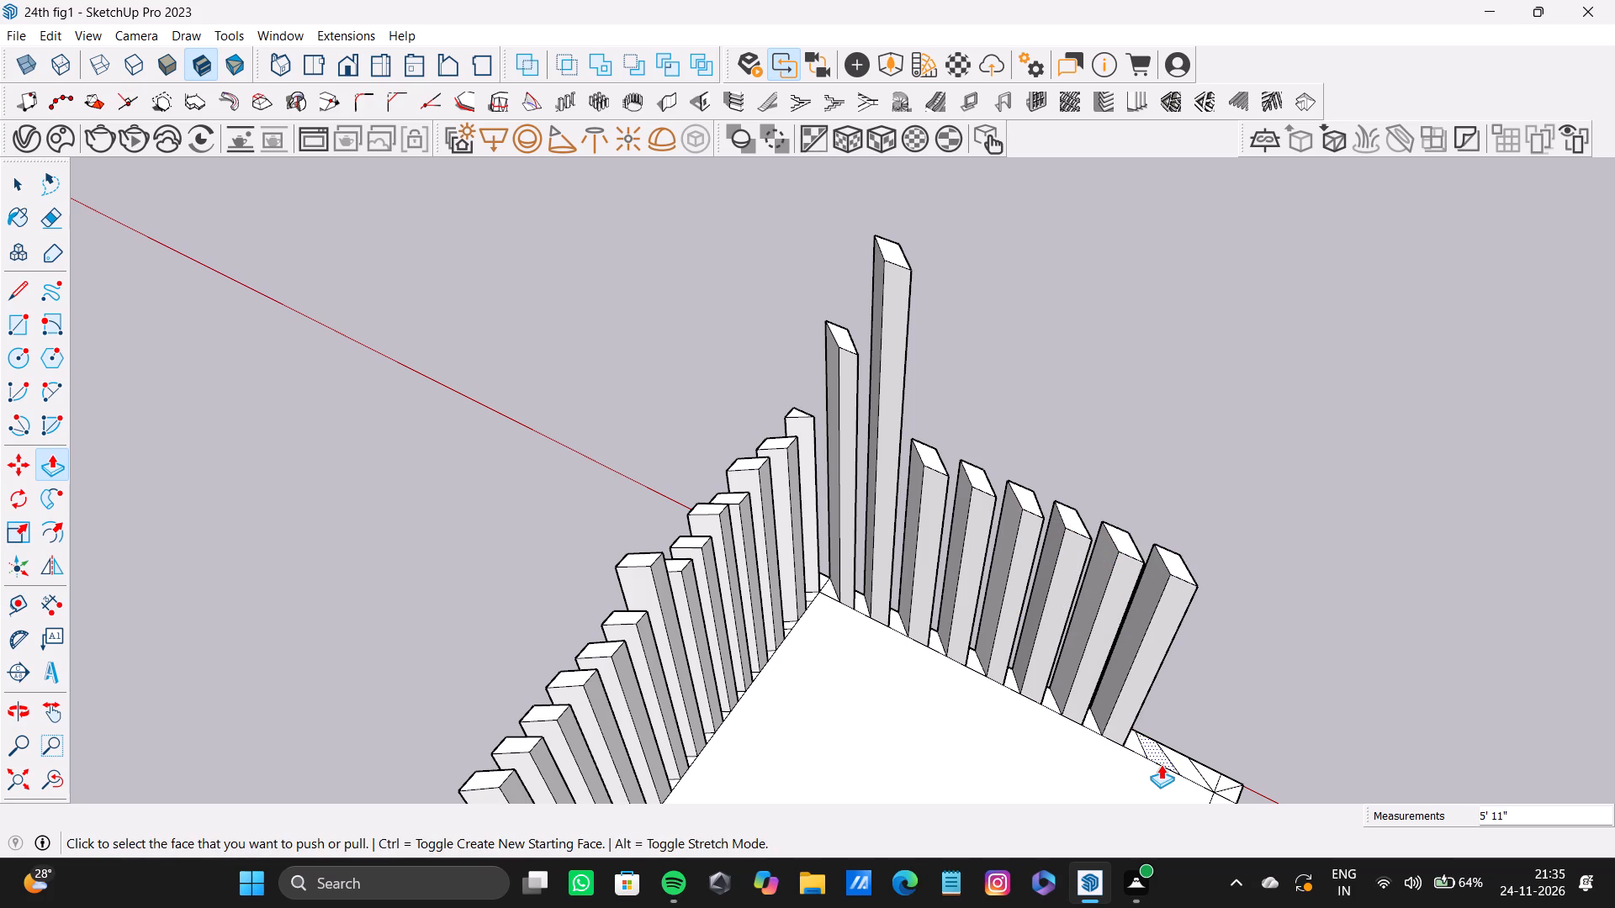
{"action": "left_click_drag", "start_coordinate": [1163, 758], "coordinate": [1162, 575]}
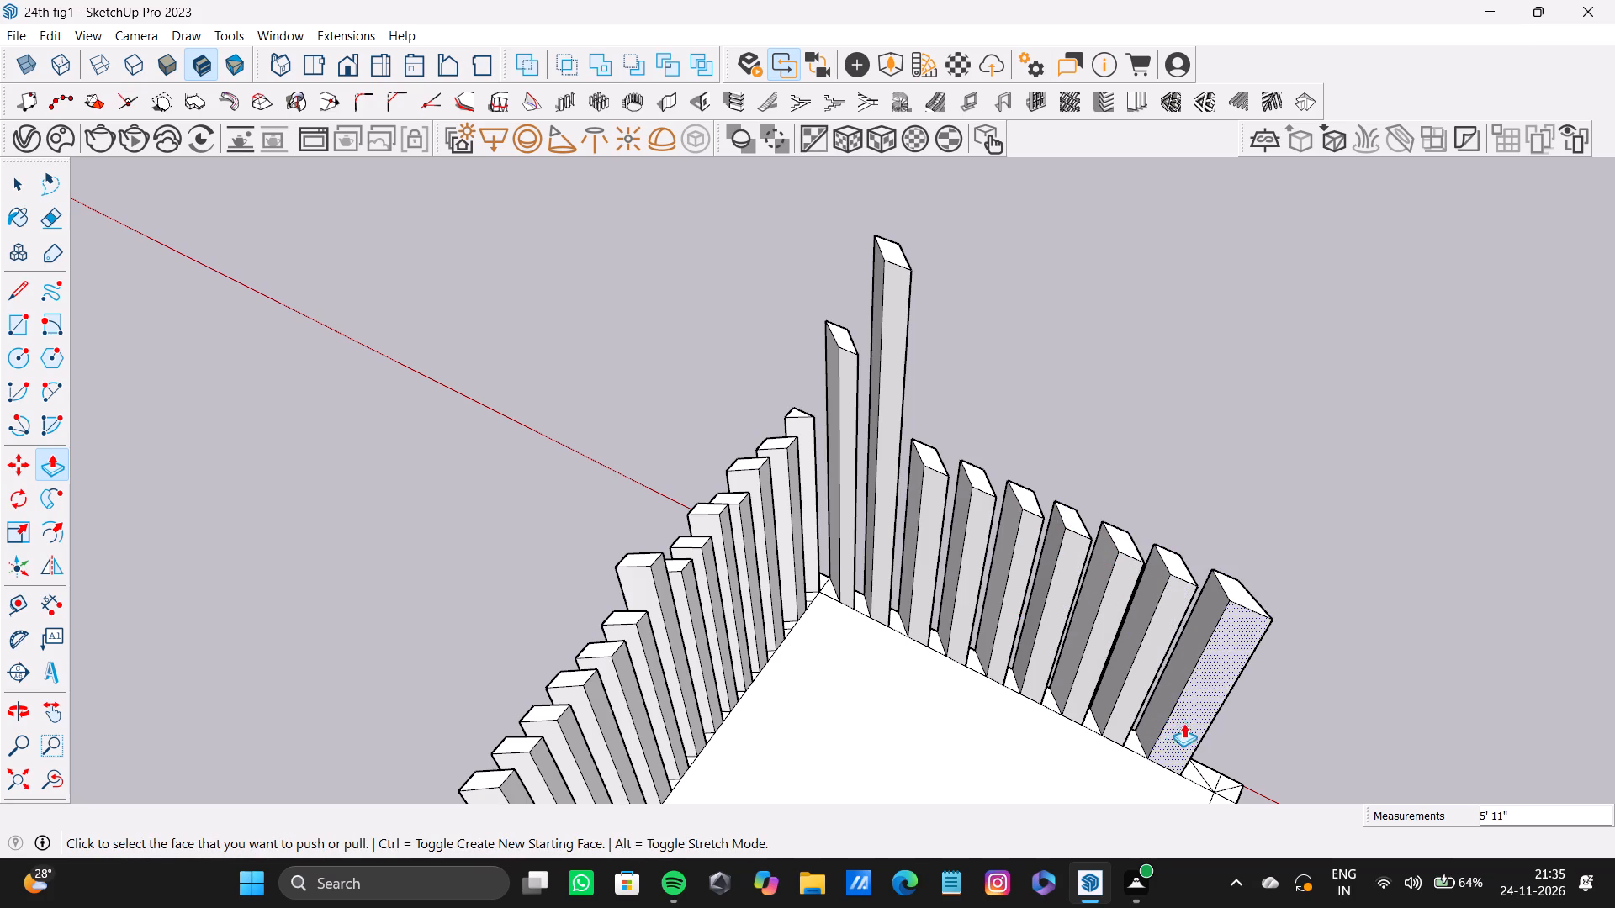
{"action": "left_click_drag", "start_coordinate": [1213, 768], "coordinate": [1247, 604]}
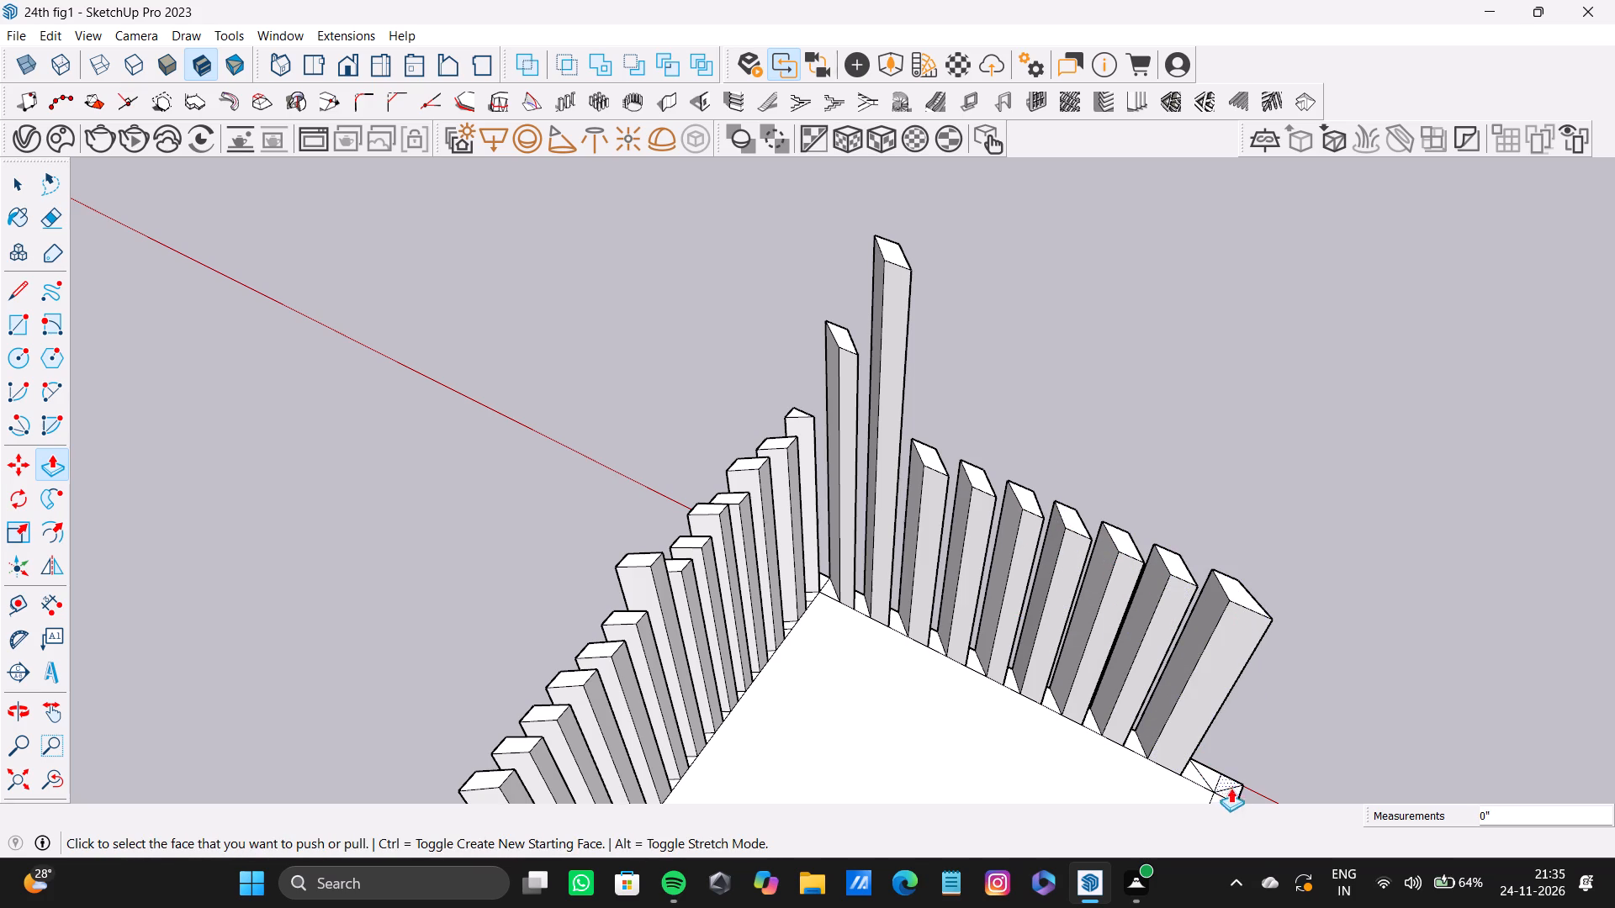
{"action": "left_click_drag", "start_coordinate": [1219, 774], "coordinate": [1239, 606]}
Push the slats on the zigzag border beside the cylinder back down flush with the slab, by 4' 4 15/16" or 3' 10 1/8".
{"action": "scroll", "coordinate": [924, 619], "scroll_direction": "down", "scroll_amount": 8}
{"action": "middle_click_drag", "start_coordinate": [1013, 623], "coordinate": [1099, 794]}
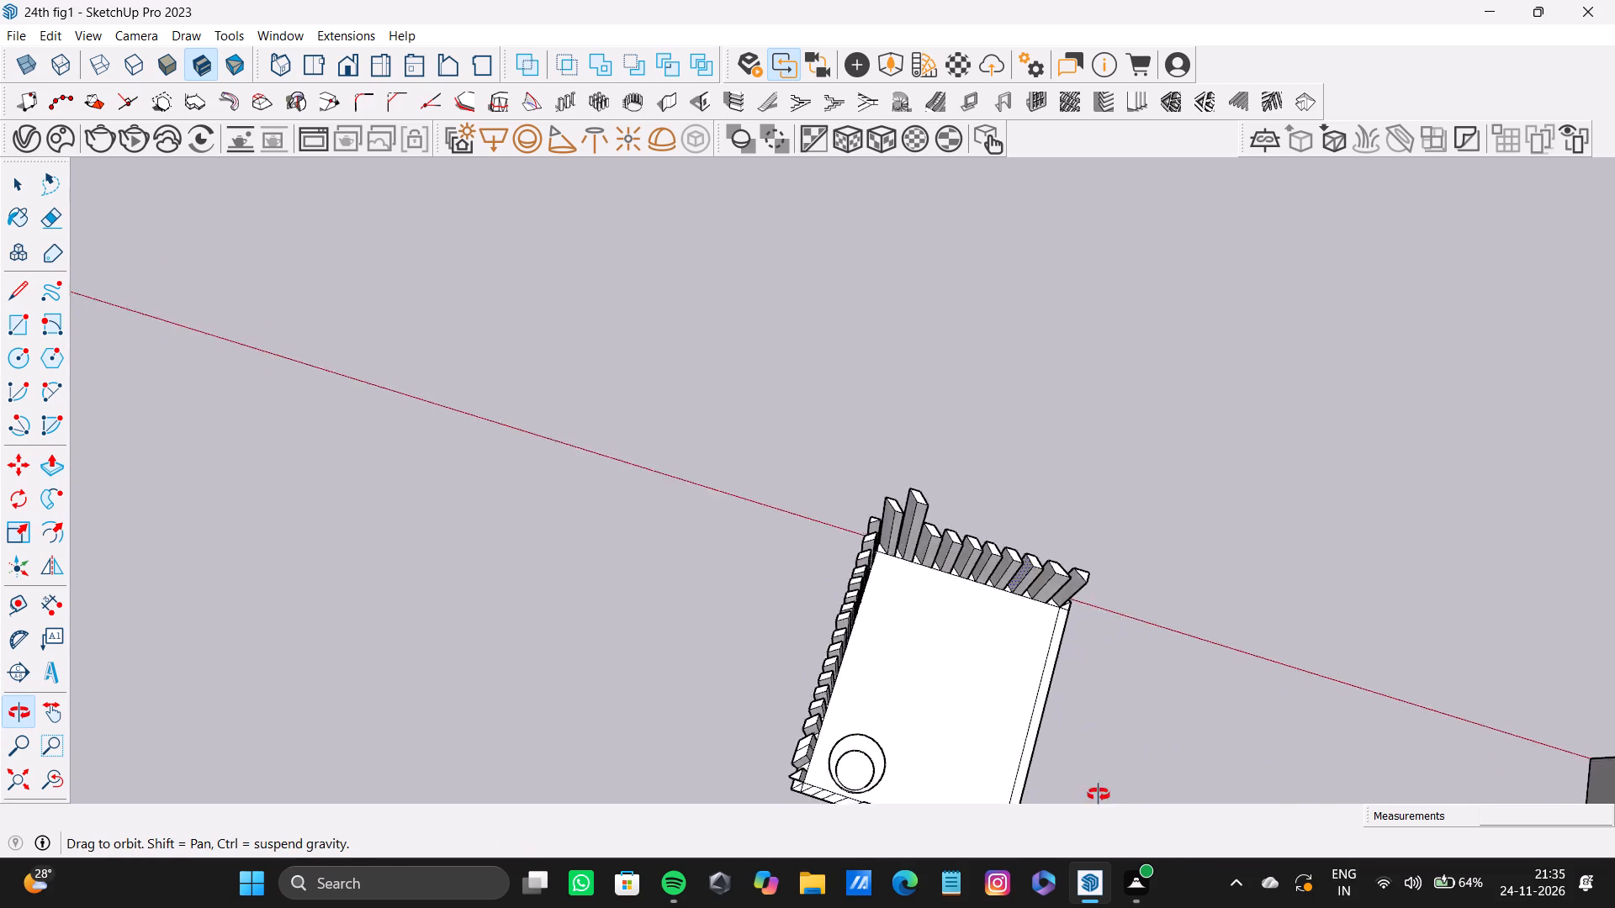
{"action": "middle_click_drag", "start_coordinate": [1099, 794], "coordinate": [601, 521]}
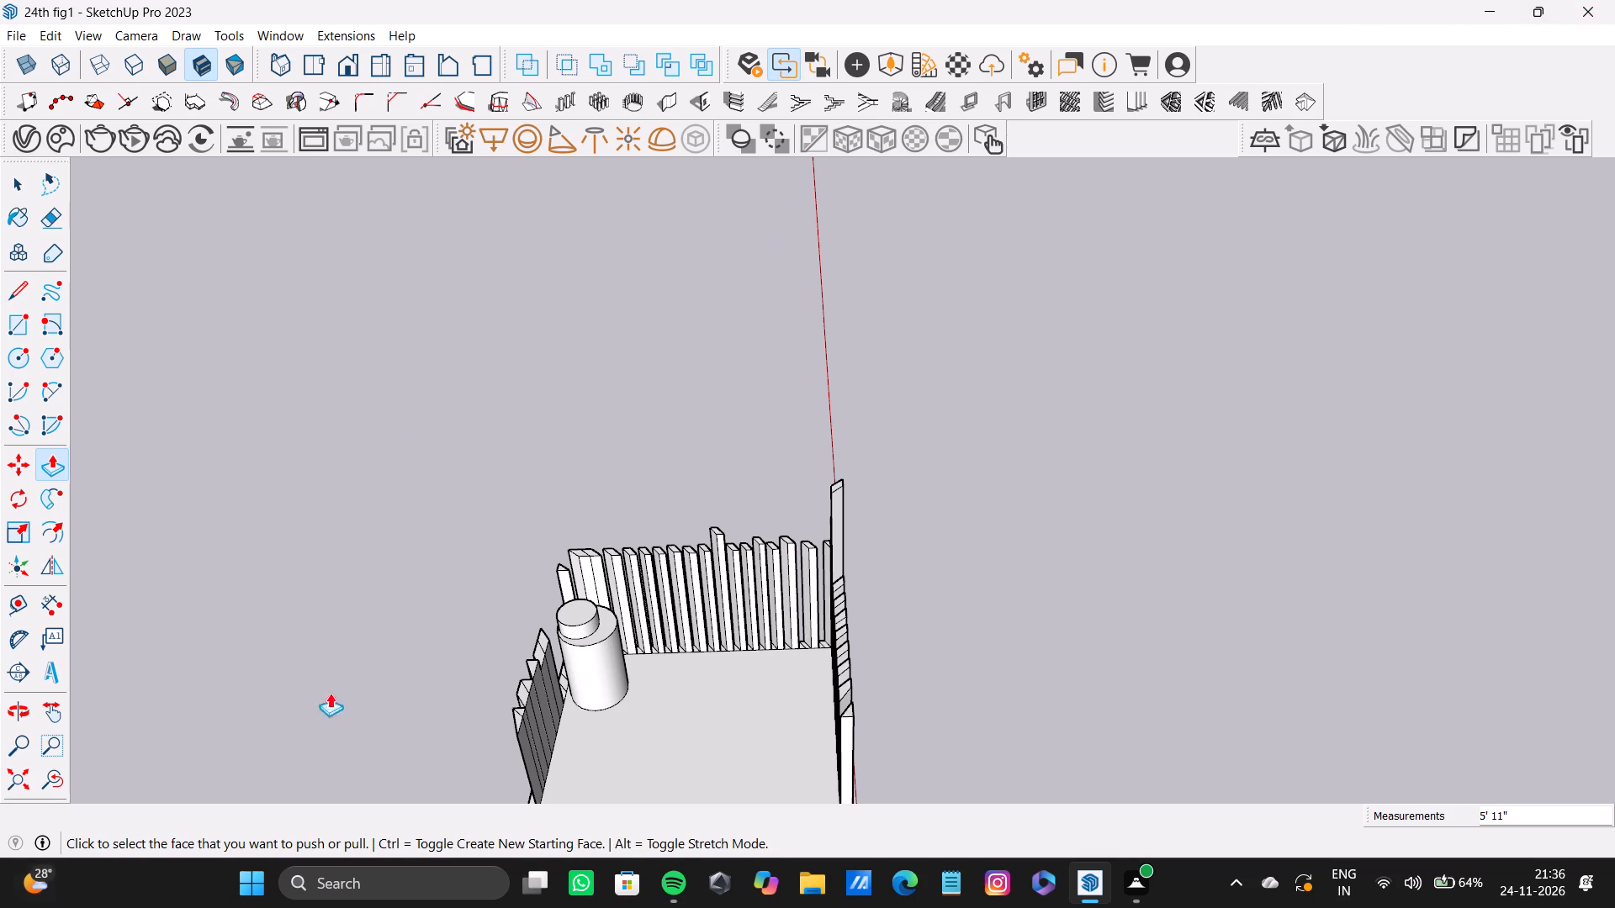
{"action": "left_click_drag", "start_coordinate": [518, 720], "coordinate": [520, 735]}
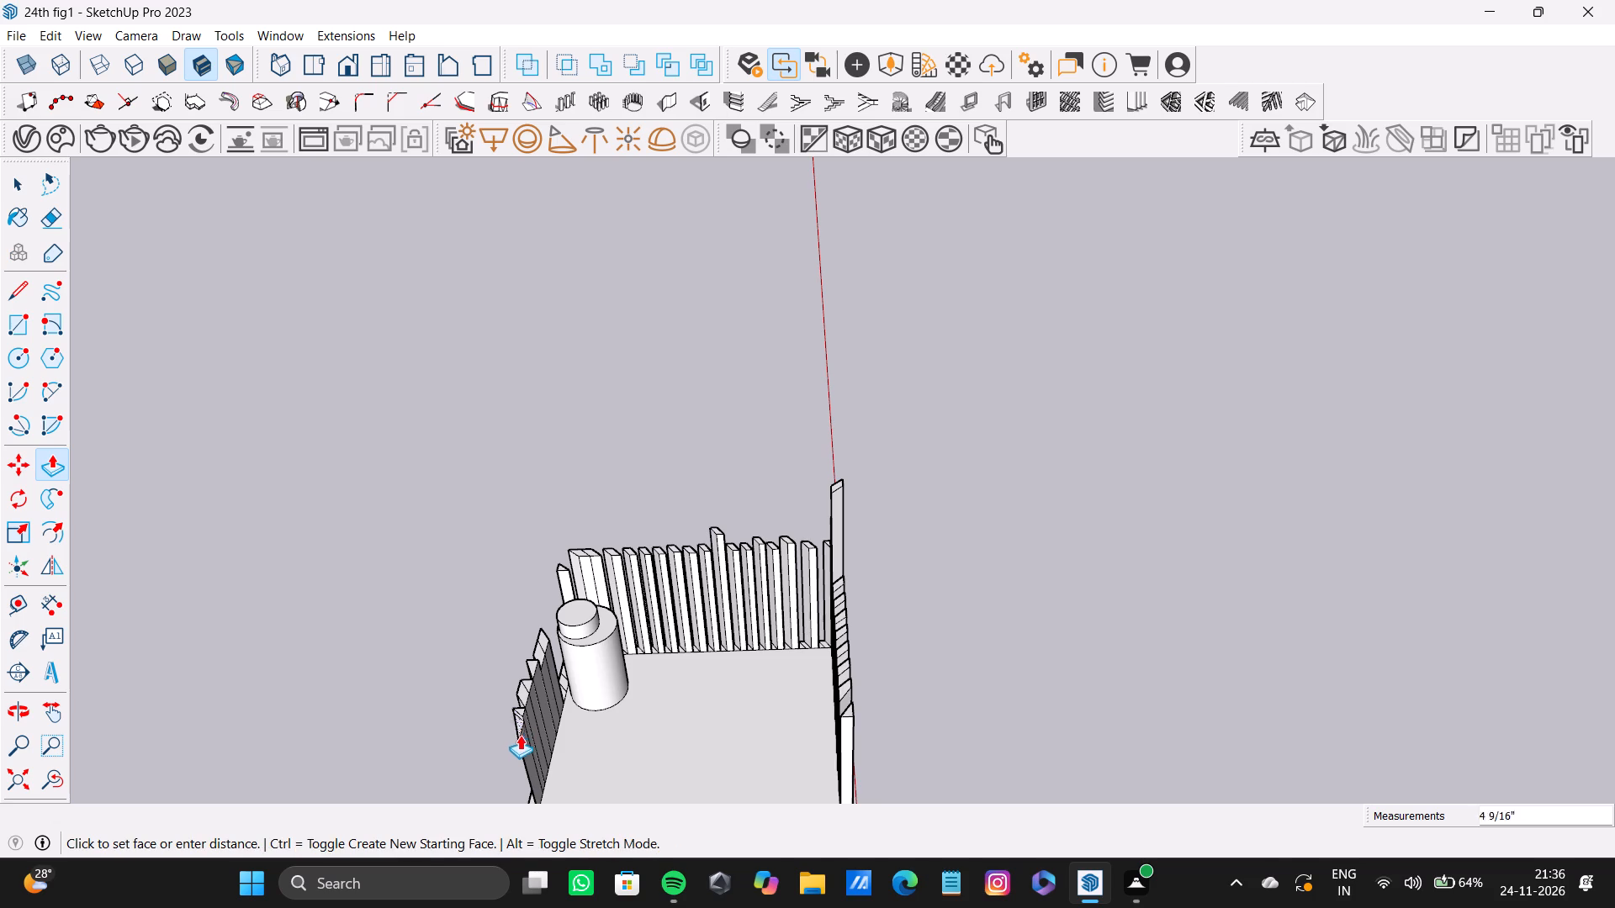
{"action": "left_click_drag", "start_coordinate": [520, 735], "coordinate": [551, 813]}
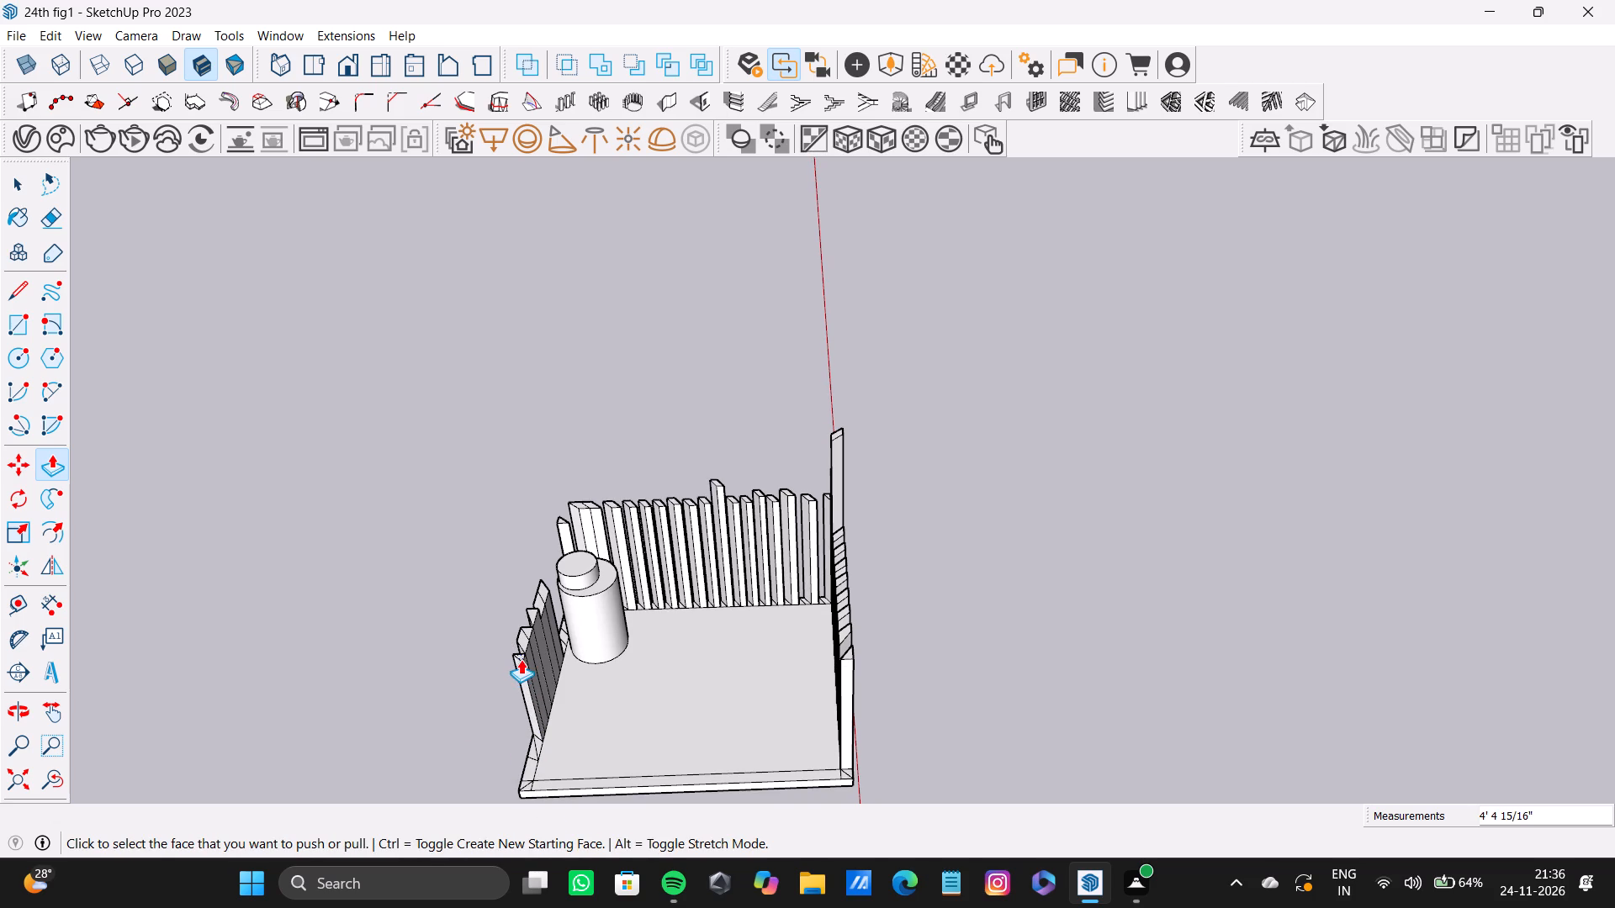
{"action": "scroll", "coordinate": [521, 648], "scroll_direction": "up", "scroll_amount": 9}
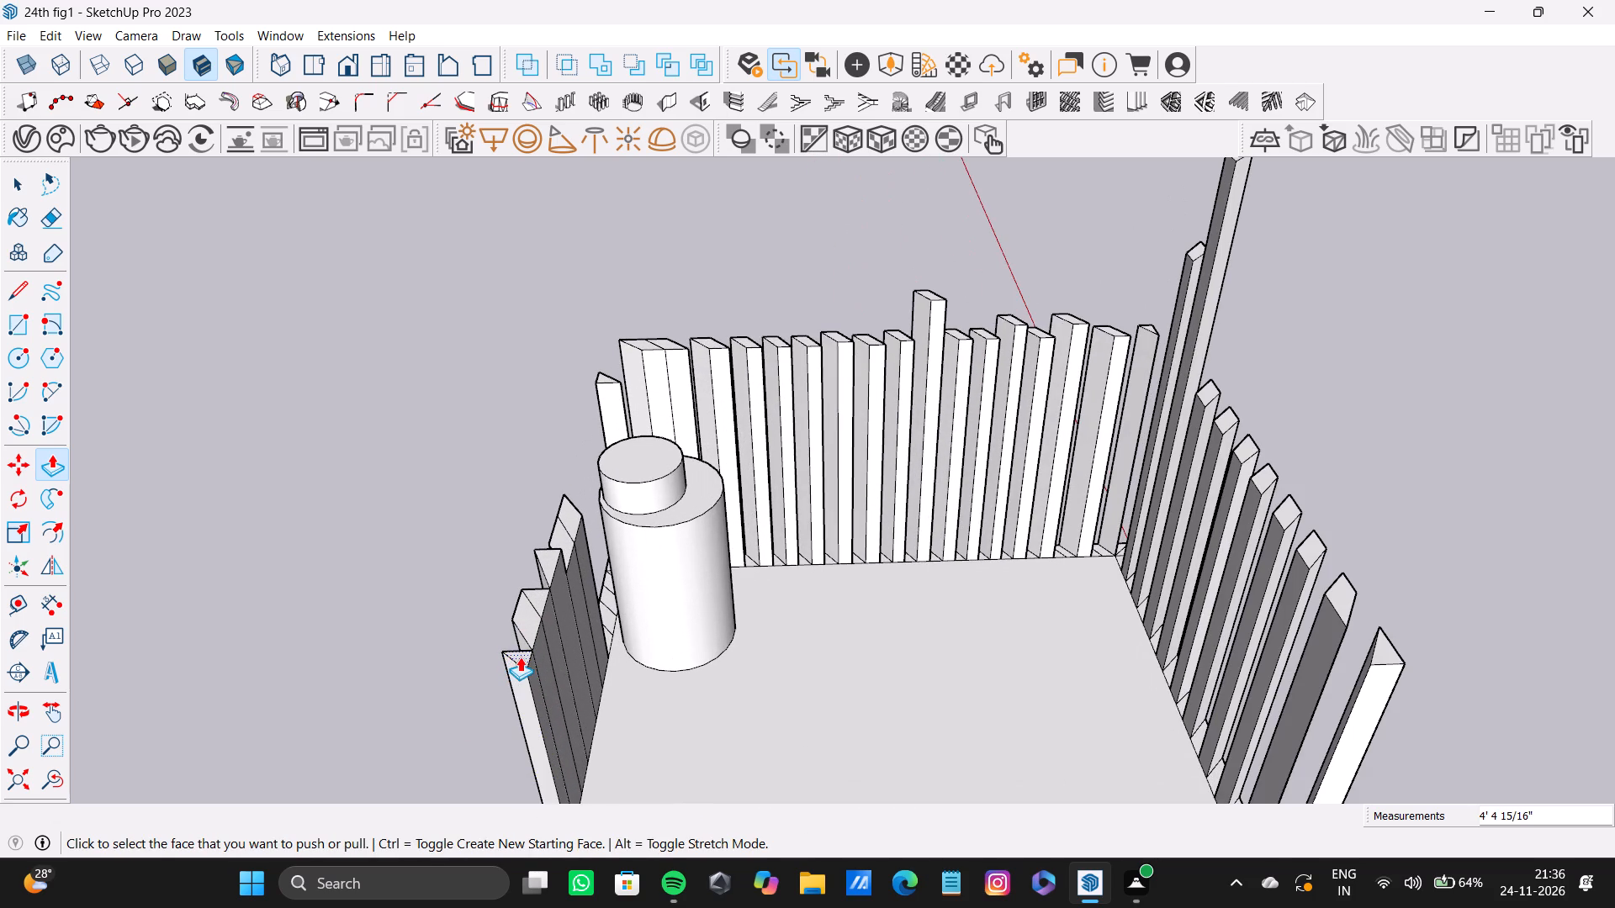
{"action": "left_click_drag", "start_coordinate": [520, 657], "coordinate": [548, 826]}
{"action": "left_click_drag", "start_coordinate": [524, 507], "coordinate": [564, 721]}
{"action": "left_click_drag", "start_coordinate": [543, 489], "coordinate": [584, 707]}
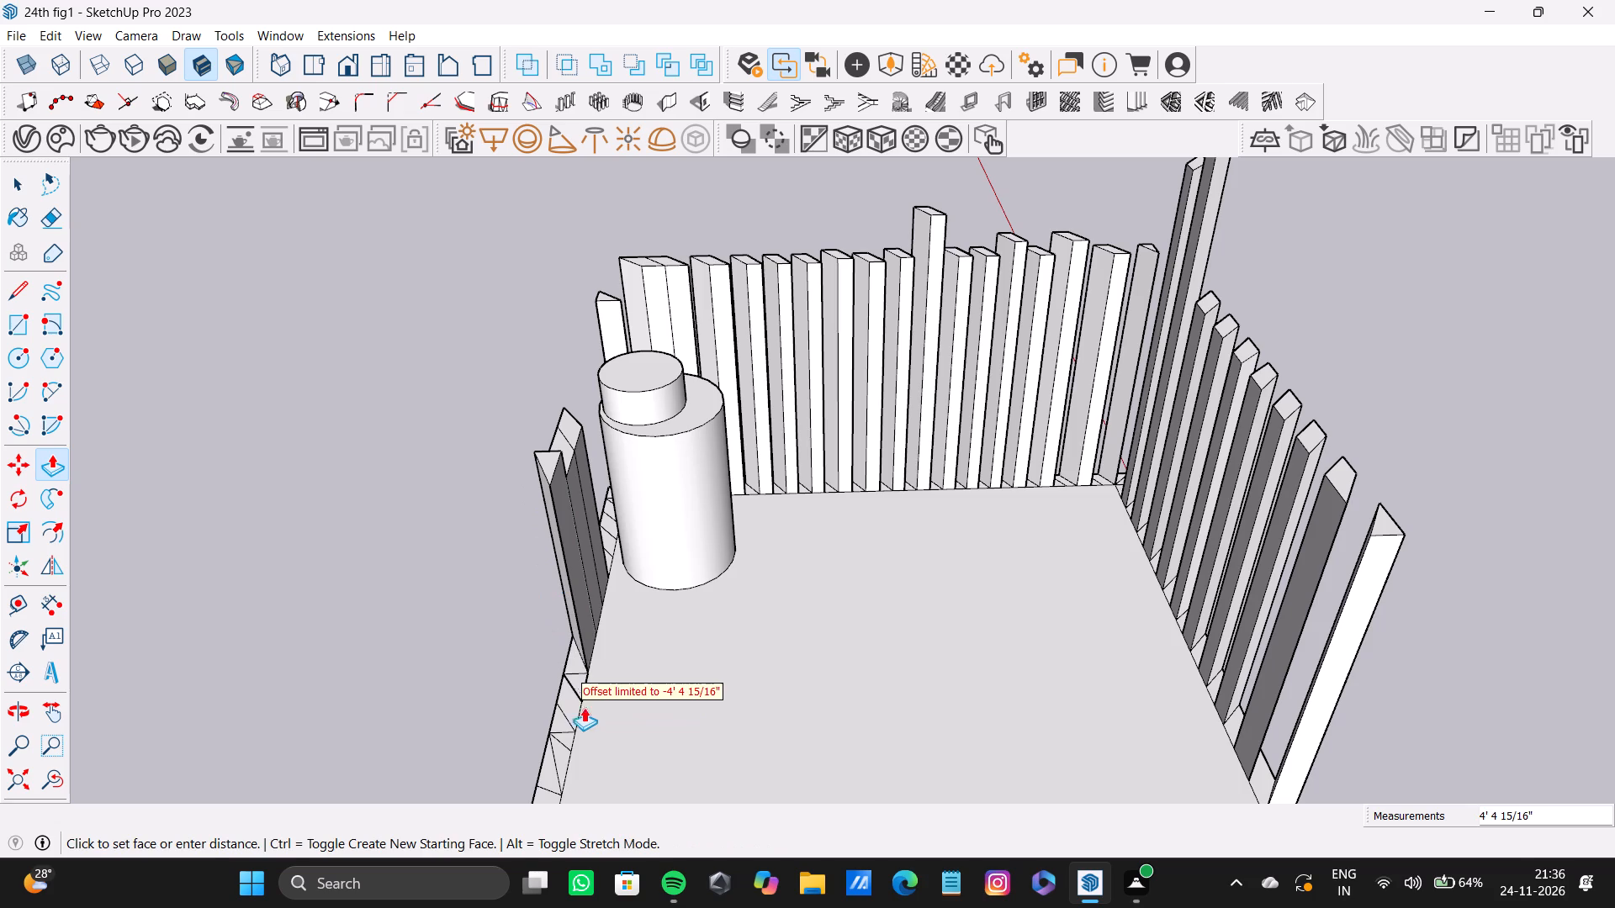
{"action": "left_click_drag", "start_coordinate": [584, 707], "coordinate": [588, 721]}
{"action": "left_click_drag", "start_coordinate": [545, 455], "coordinate": [562, 683]}
{"action": "left_click_drag", "start_coordinate": [558, 456], "coordinate": [599, 650]}
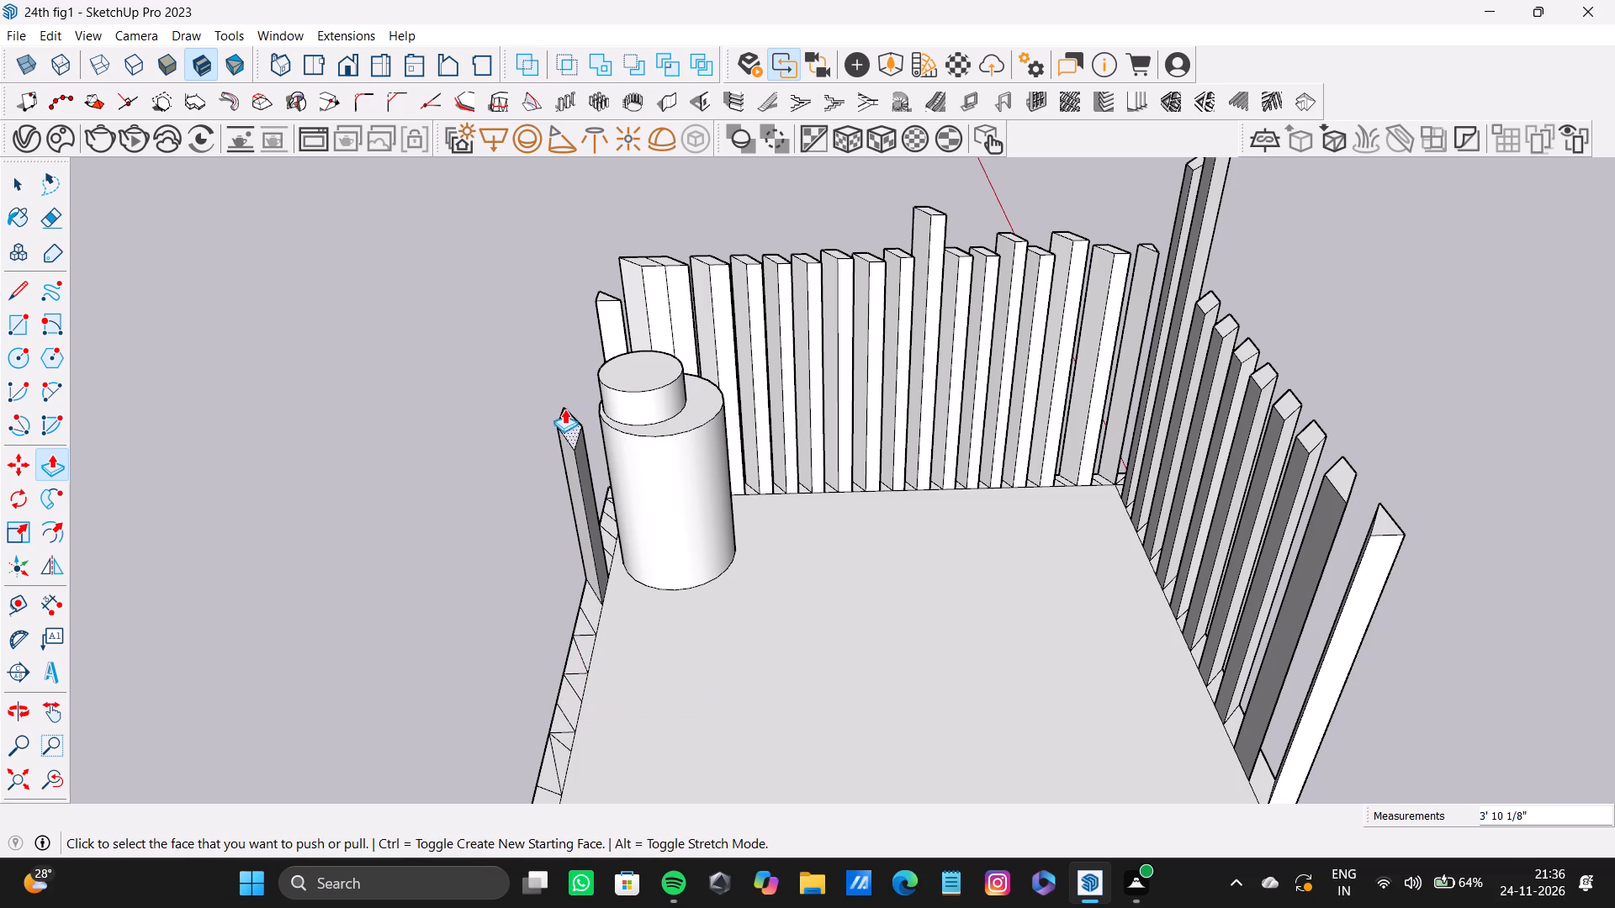
{"action": "left_click_drag", "start_coordinate": [569, 427], "coordinate": [592, 617]}
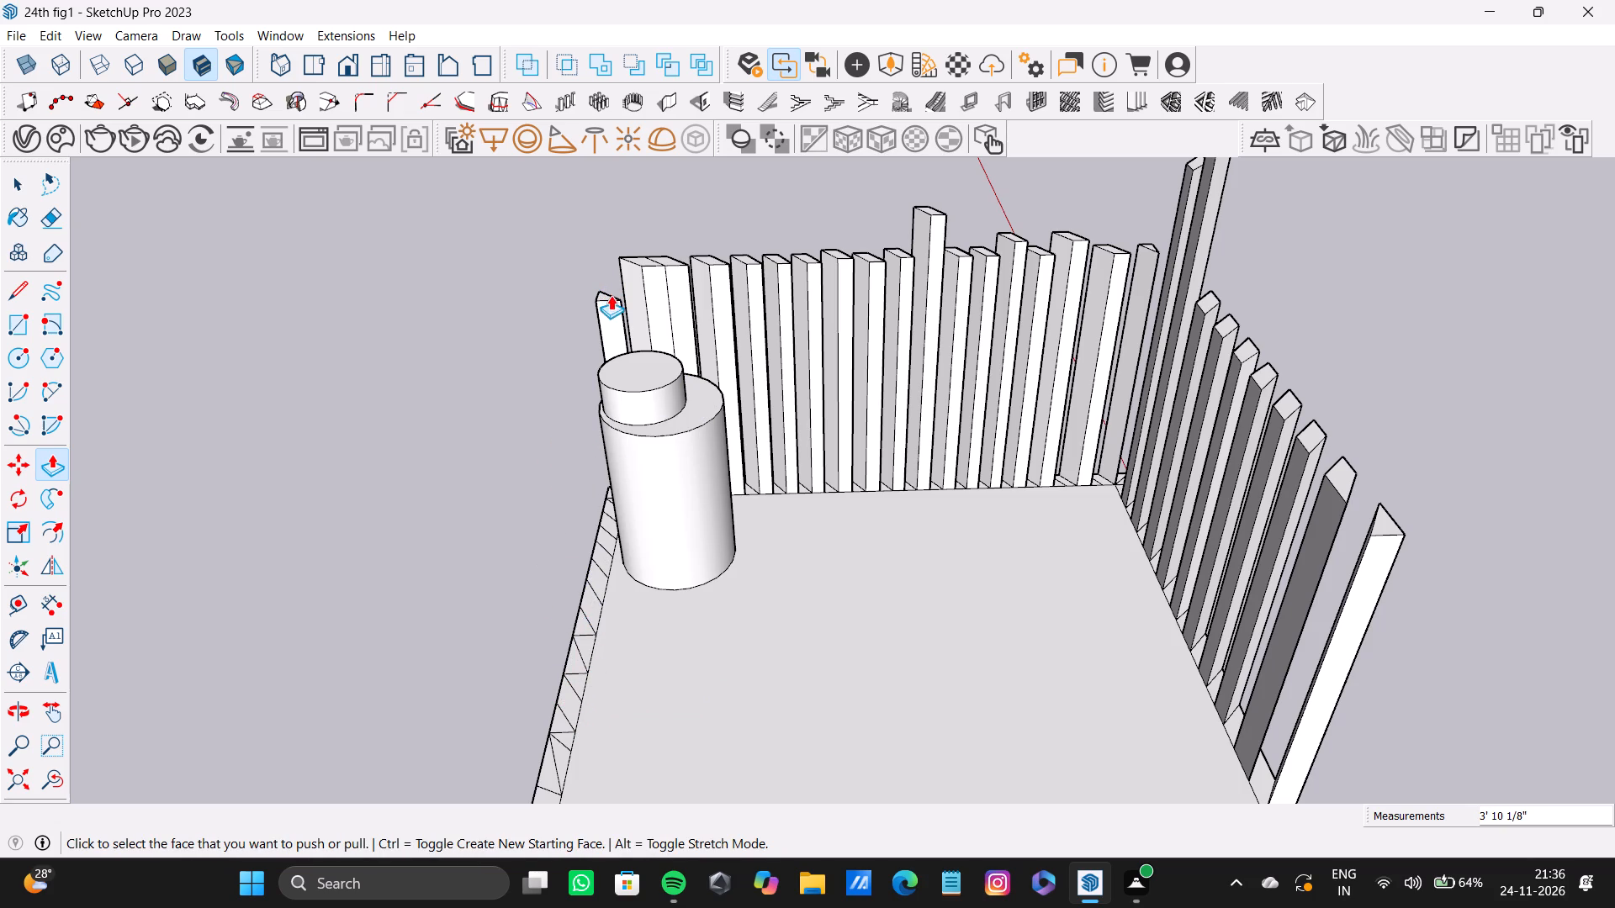
Push the slats nearest the cylinder's corner down flush with the slab, the adjoining pair by 5' 10", and lower the following slat partway.
{"action": "scroll", "coordinate": [600, 295], "scroll_direction": "up", "scroll_amount": 4}
{"action": "middle_click_drag", "start_coordinate": [617, 302], "coordinate": [543, 564]}
{"action": "left_click_drag", "start_coordinate": [597, 322], "coordinate": [694, 483]}
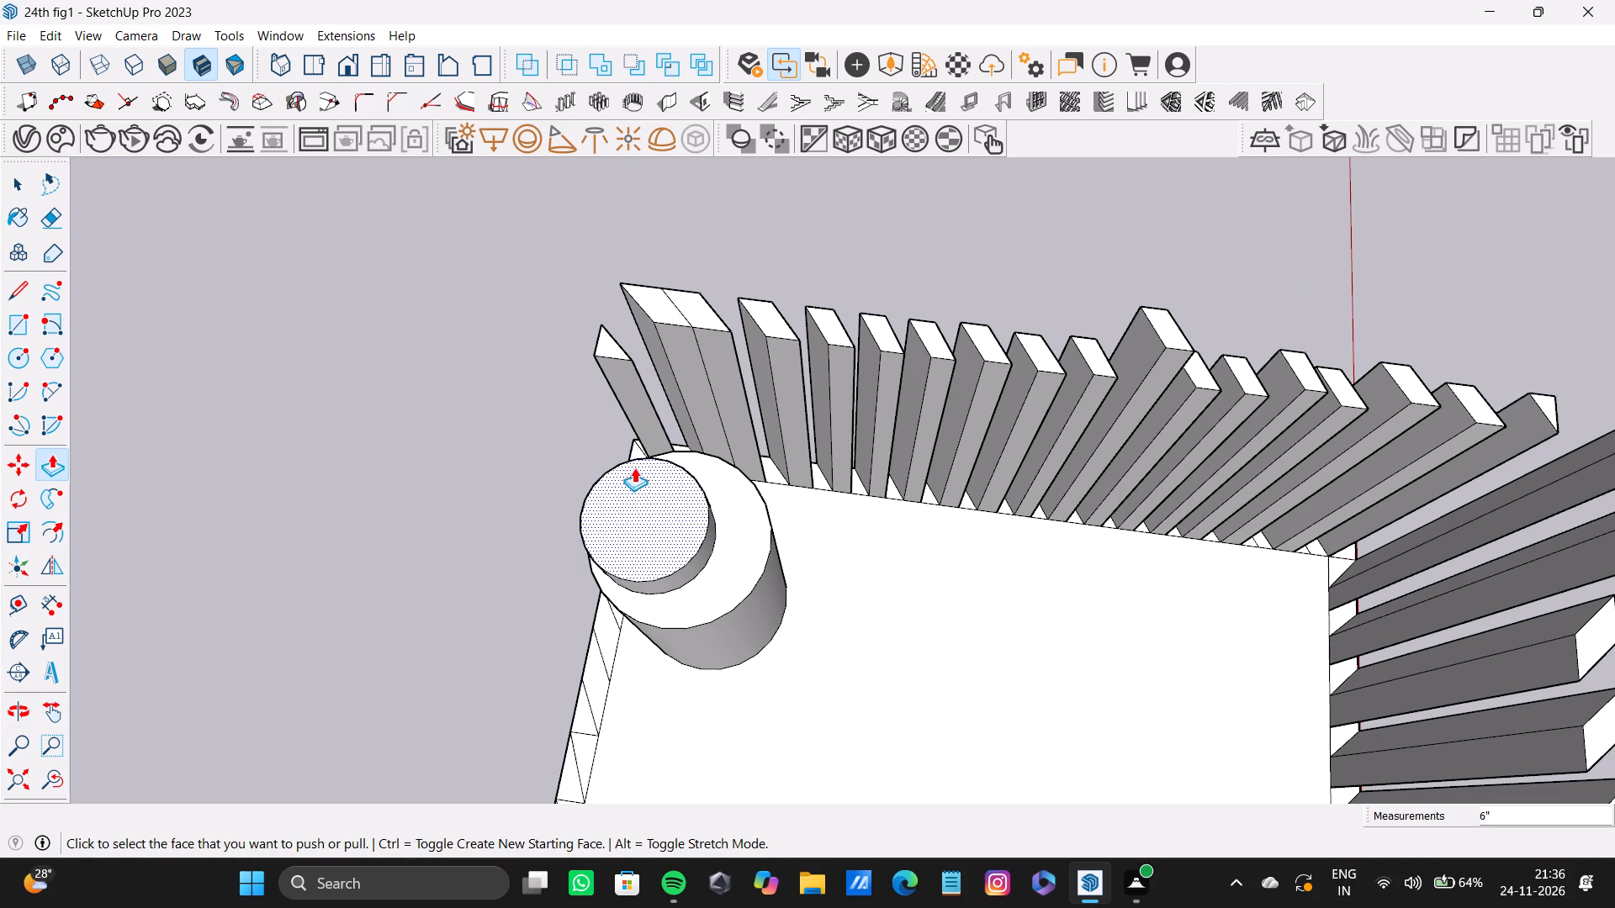
{"action": "scroll", "coordinate": [663, 463], "scroll_direction": "up", "scroll_amount": 1}
{"action": "middle_click_drag", "start_coordinate": [671, 560], "coordinate": [859, 425]}
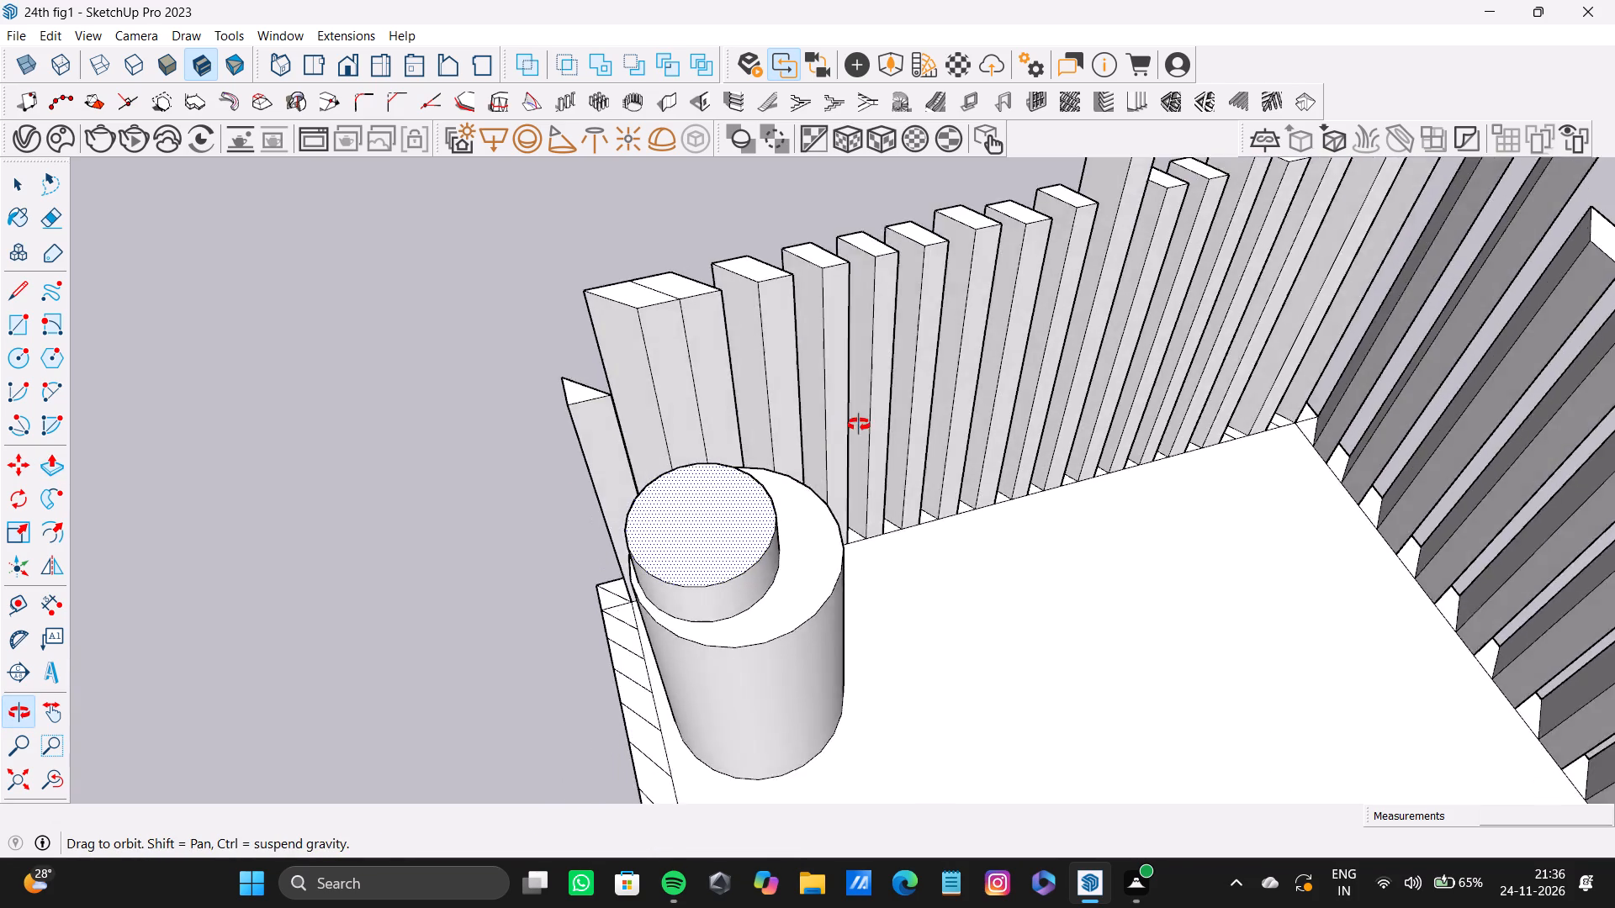
{"action": "middle_click_drag", "start_coordinate": [859, 425], "coordinate": [1035, 420]}
{"action": "left_click_drag", "start_coordinate": [586, 470], "coordinate": [680, 692]}
{"action": "left_click_drag", "start_coordinate": [649, 348], "coordinate": [662, 699]}
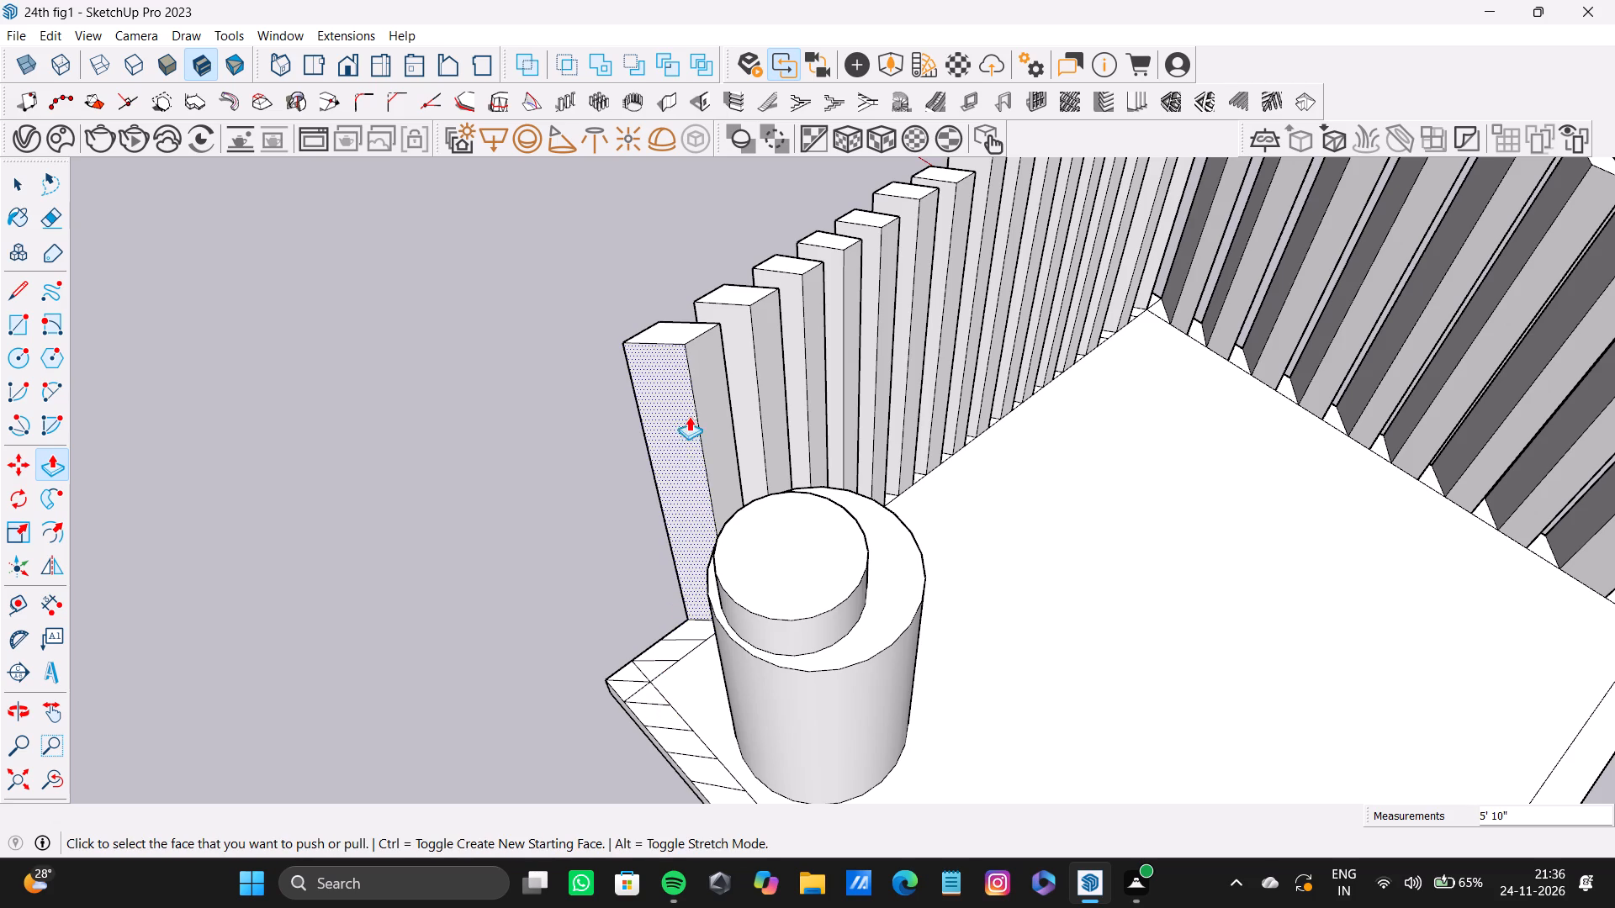
{"action": "left_click_drag", "start_coordinate": [689, 330], "coordinate": [711, 672]}
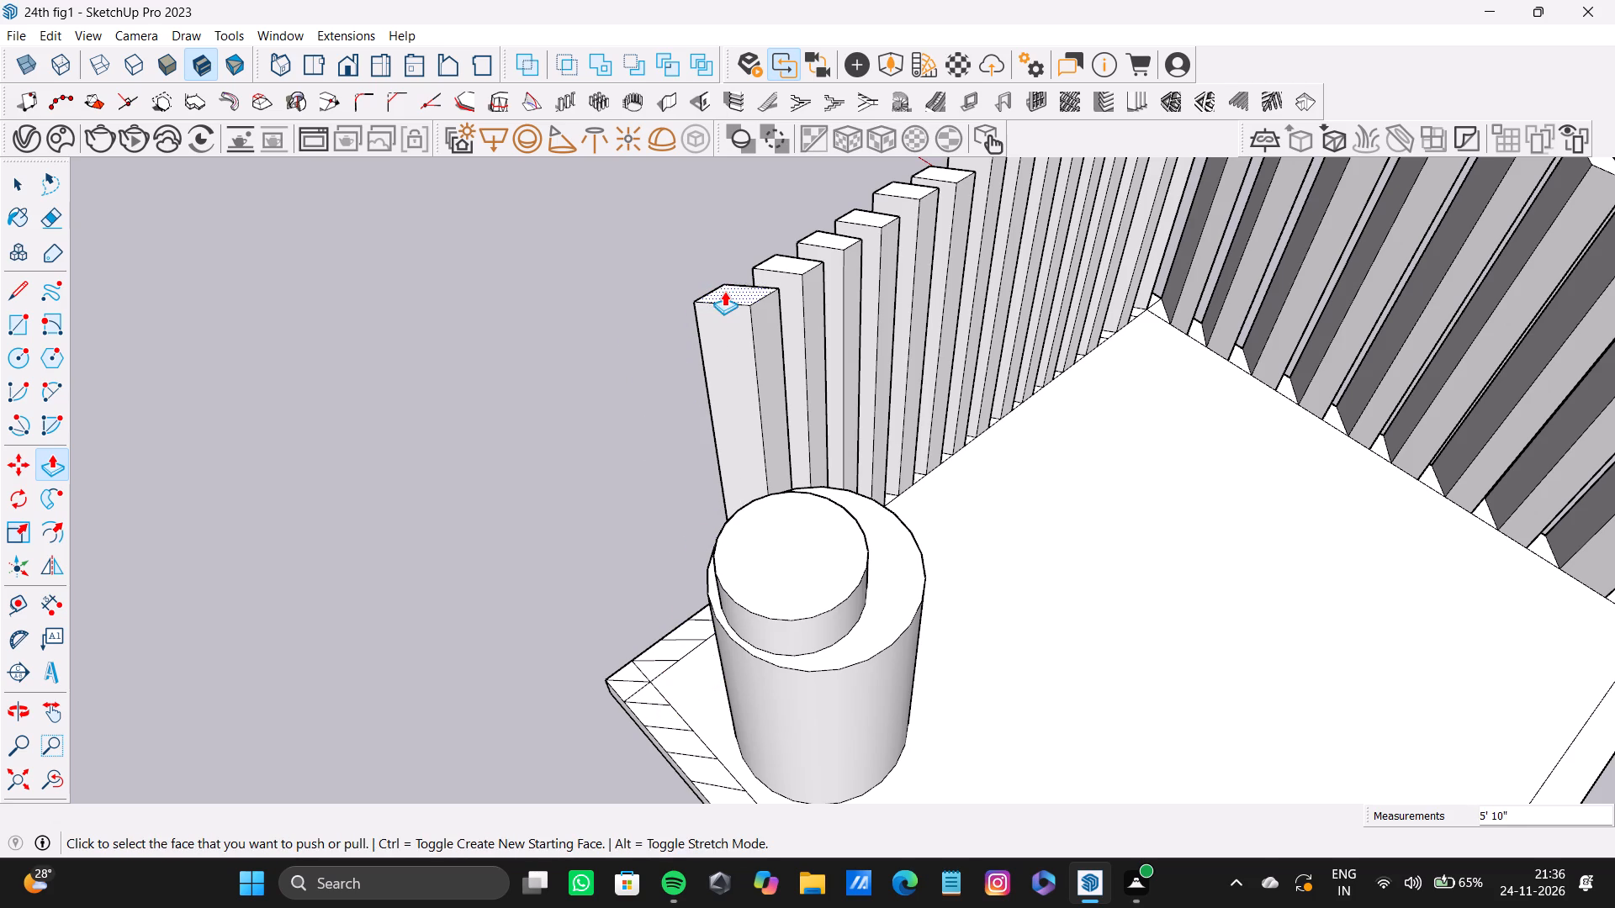
{"action": "left_click_drag", "start_coordinate": [726, 293], "coordinate": [752, 643]}
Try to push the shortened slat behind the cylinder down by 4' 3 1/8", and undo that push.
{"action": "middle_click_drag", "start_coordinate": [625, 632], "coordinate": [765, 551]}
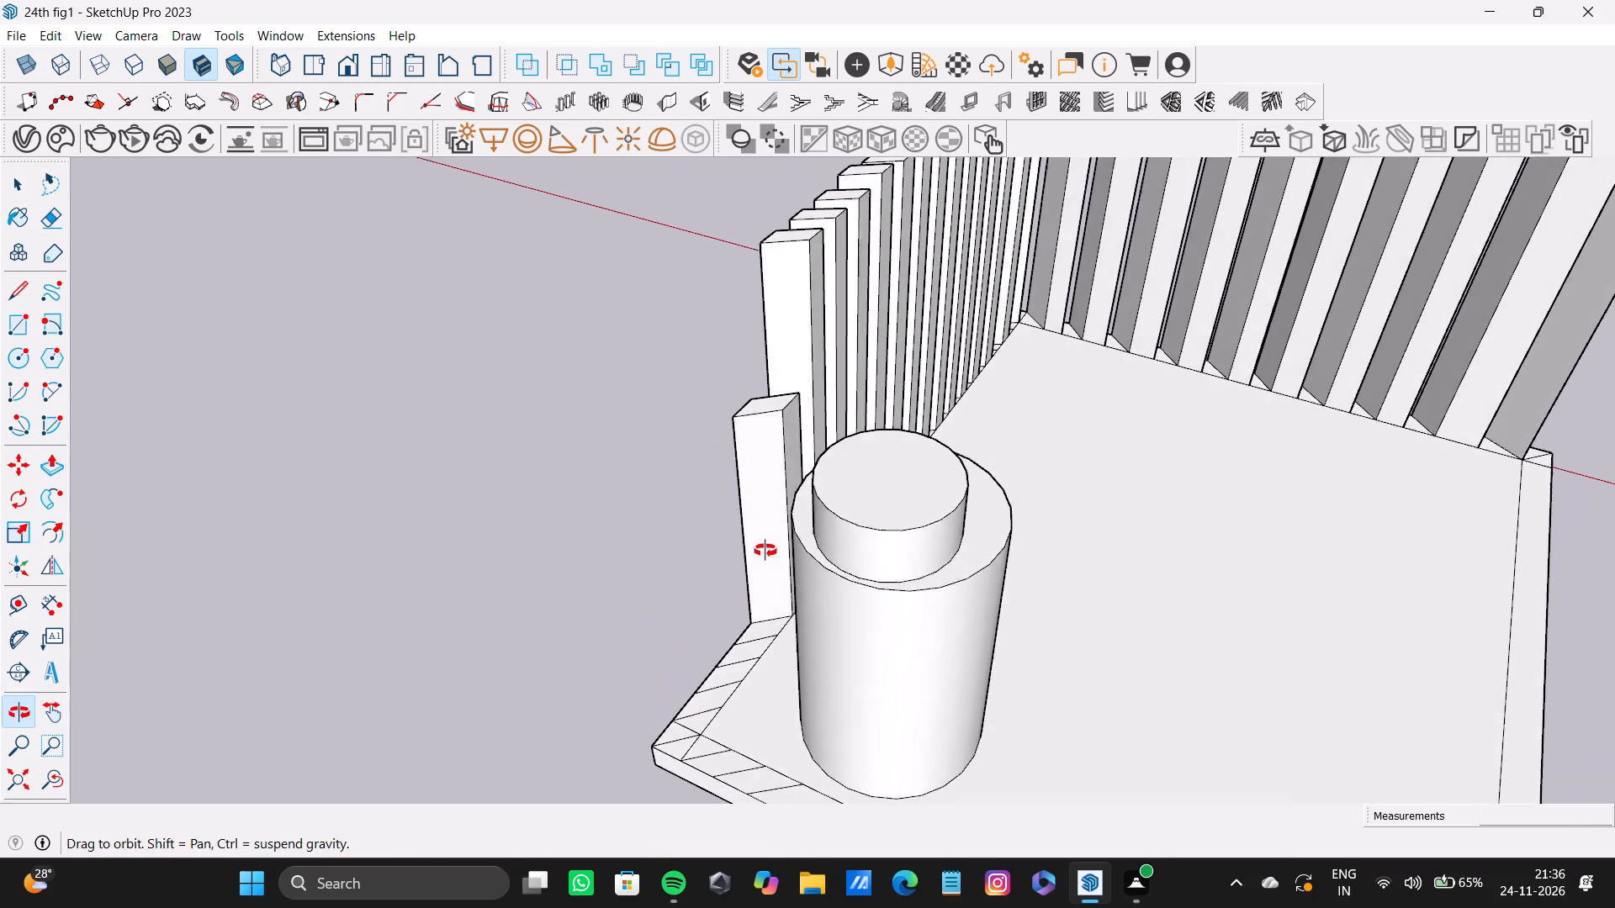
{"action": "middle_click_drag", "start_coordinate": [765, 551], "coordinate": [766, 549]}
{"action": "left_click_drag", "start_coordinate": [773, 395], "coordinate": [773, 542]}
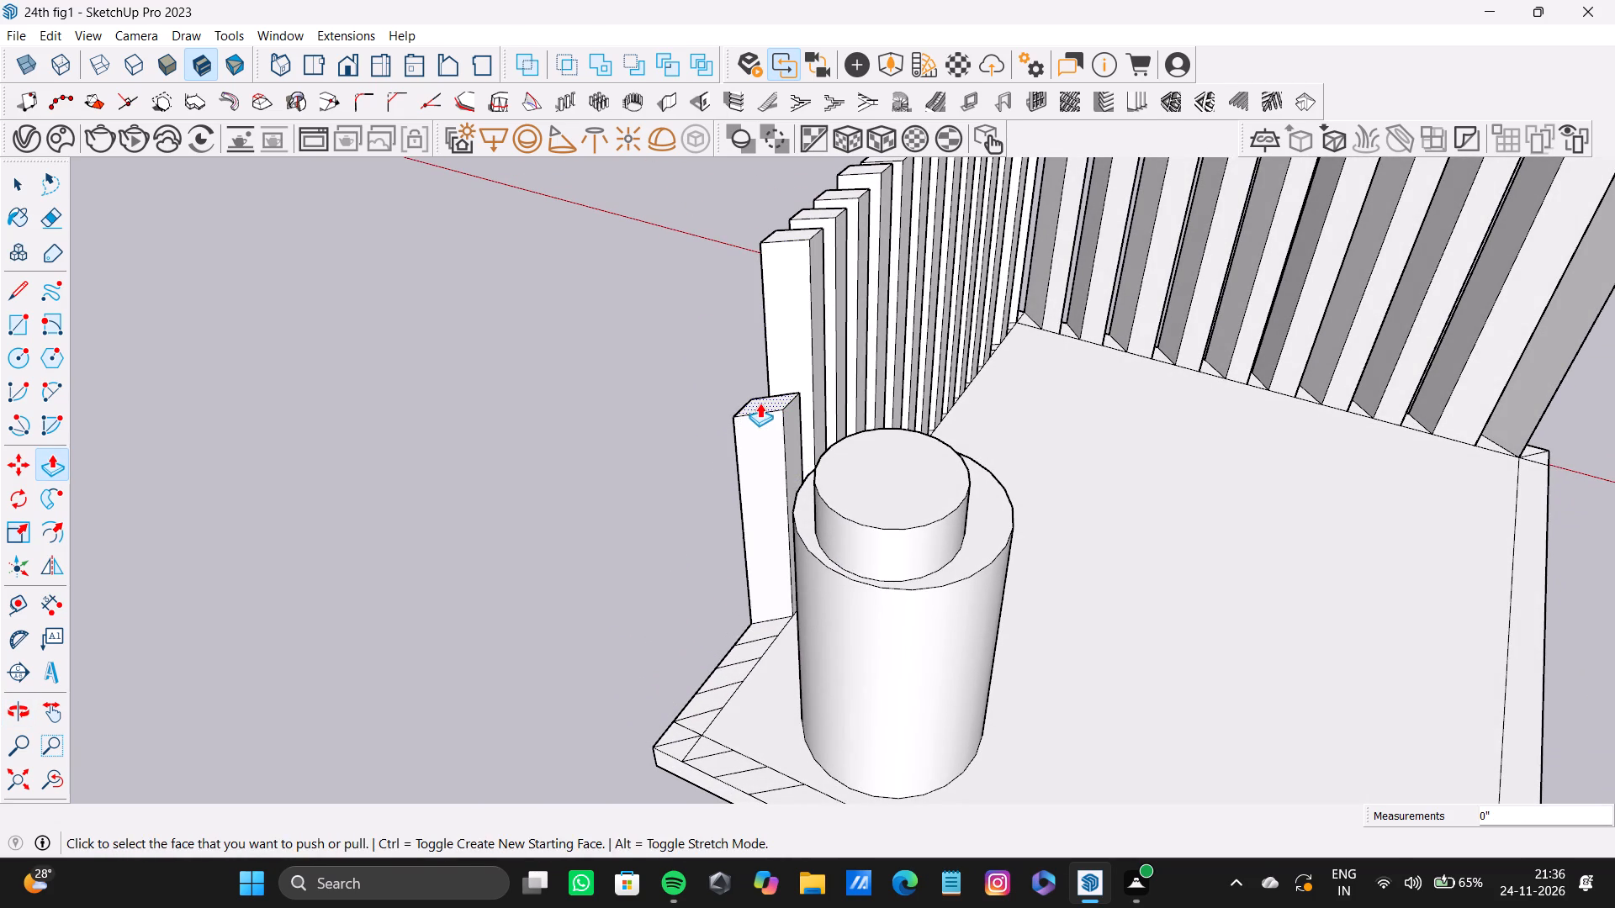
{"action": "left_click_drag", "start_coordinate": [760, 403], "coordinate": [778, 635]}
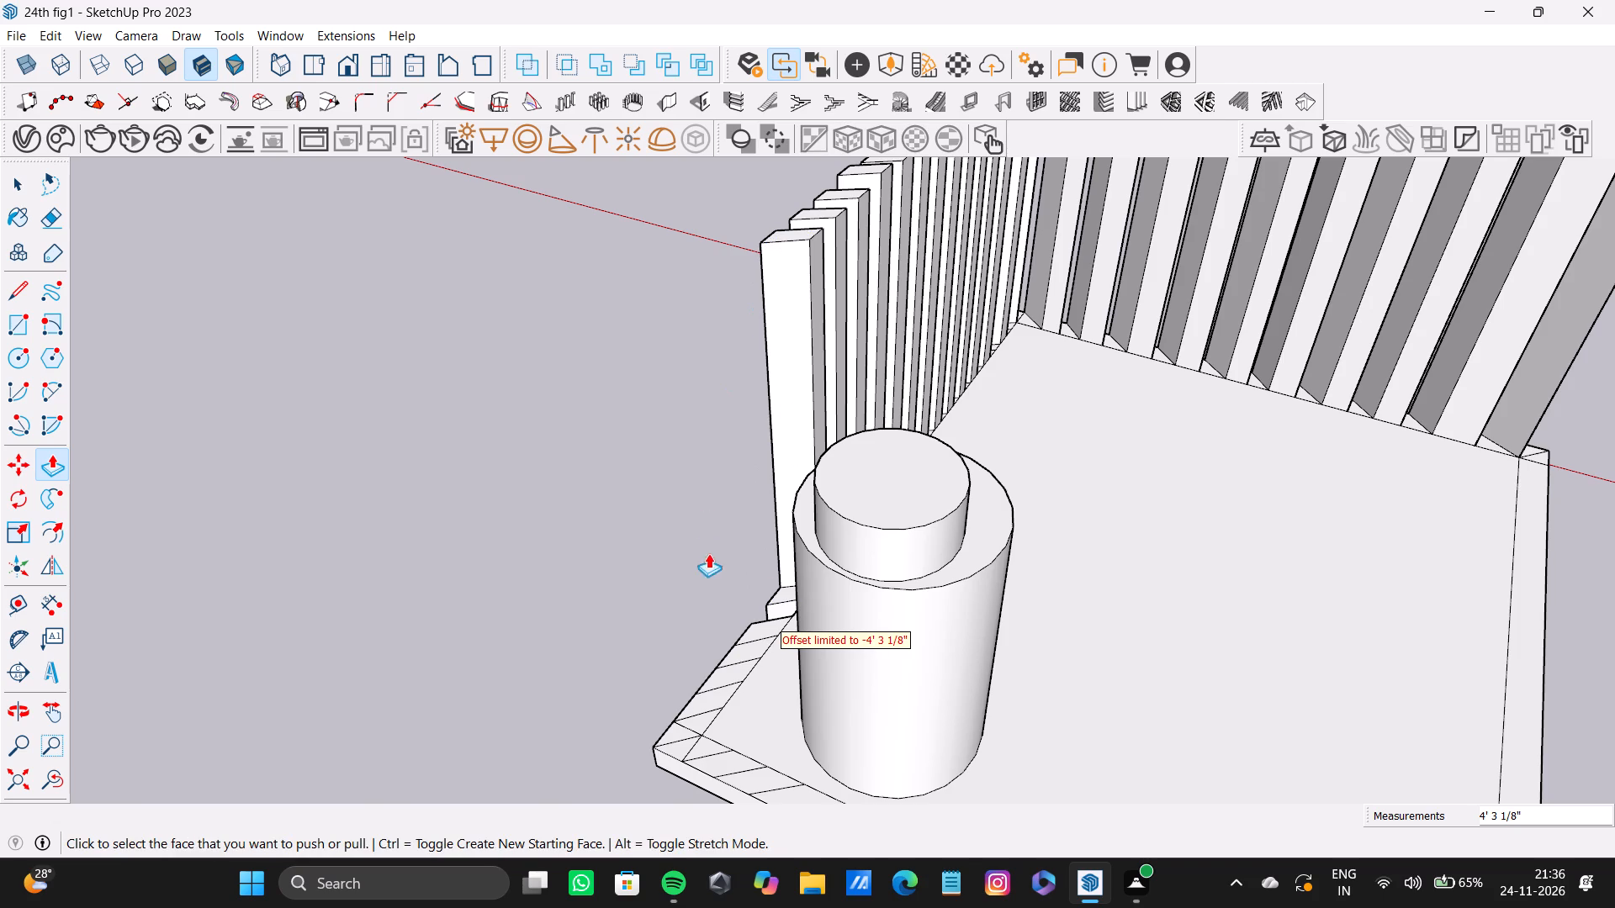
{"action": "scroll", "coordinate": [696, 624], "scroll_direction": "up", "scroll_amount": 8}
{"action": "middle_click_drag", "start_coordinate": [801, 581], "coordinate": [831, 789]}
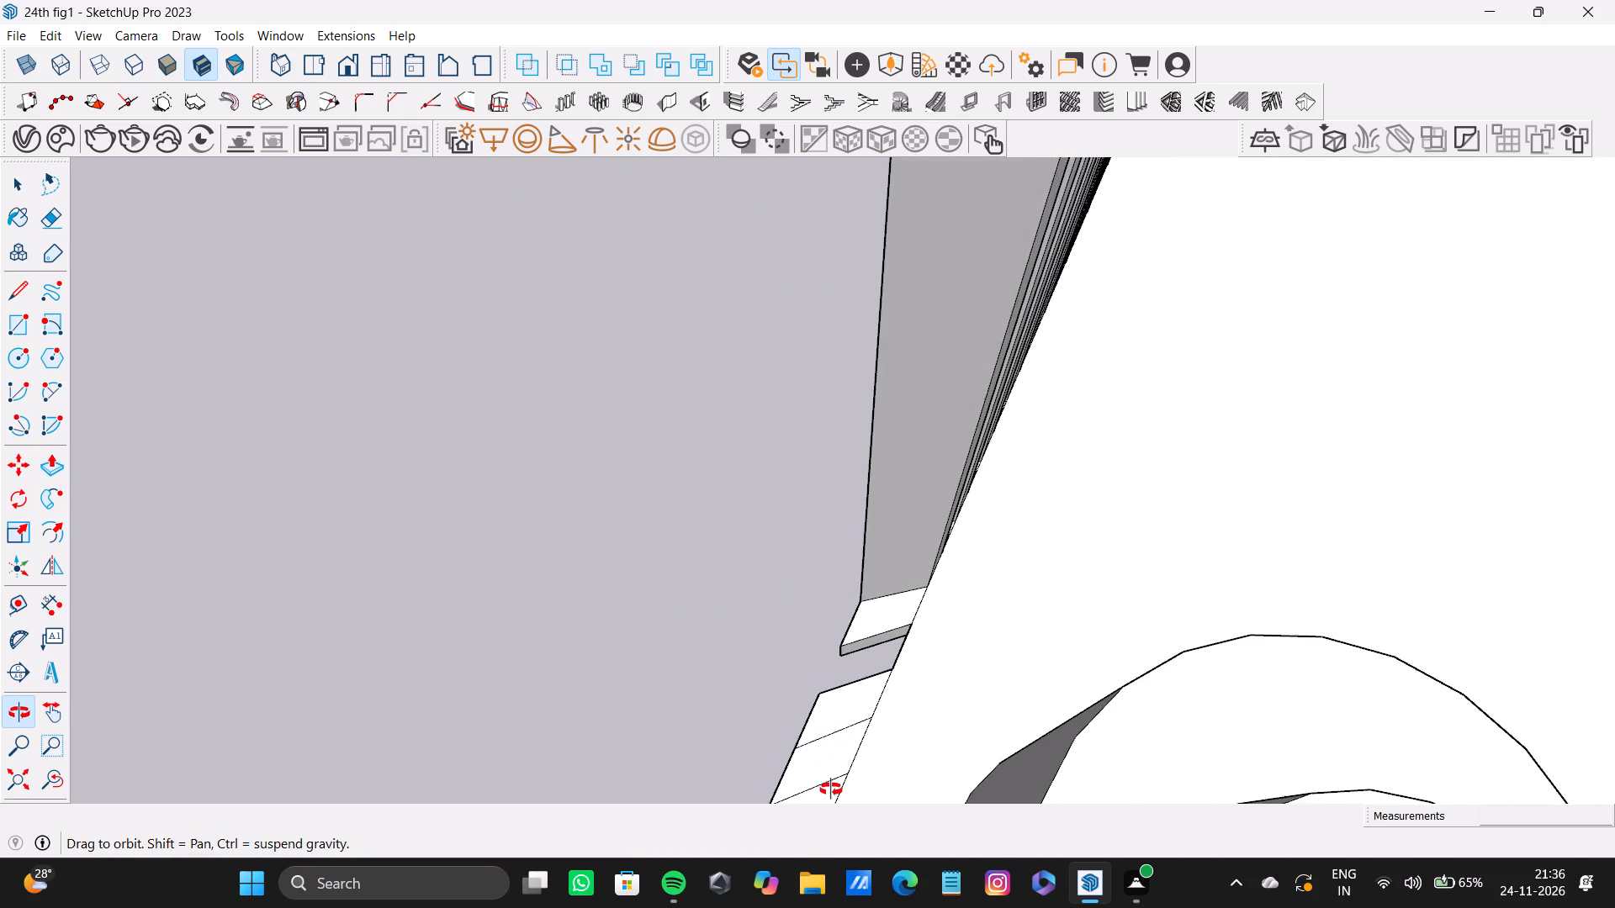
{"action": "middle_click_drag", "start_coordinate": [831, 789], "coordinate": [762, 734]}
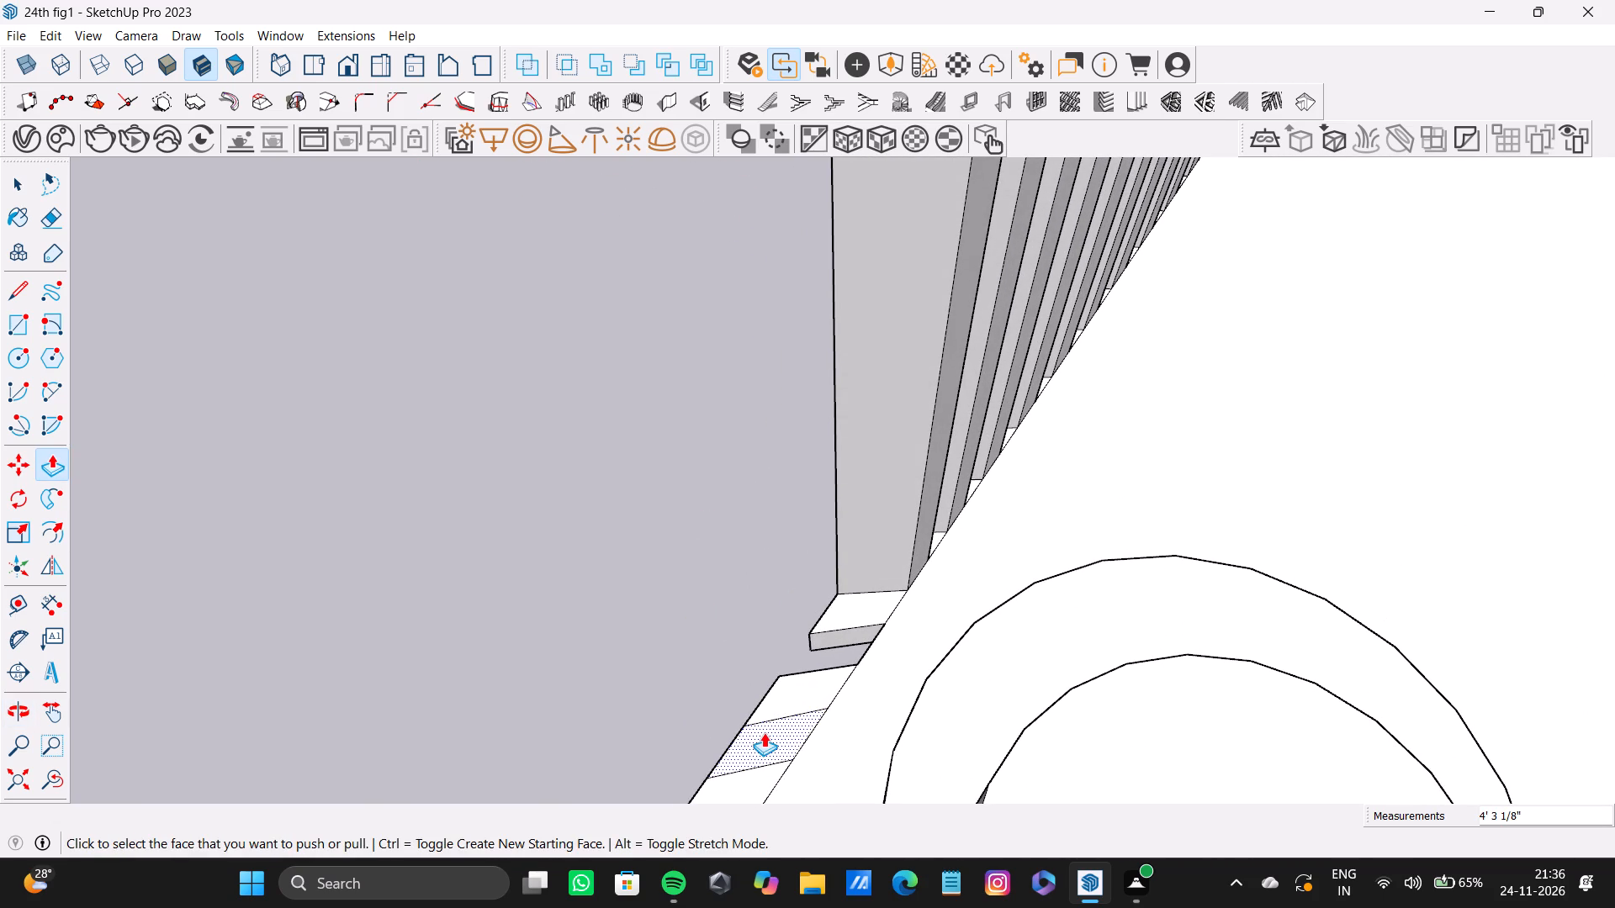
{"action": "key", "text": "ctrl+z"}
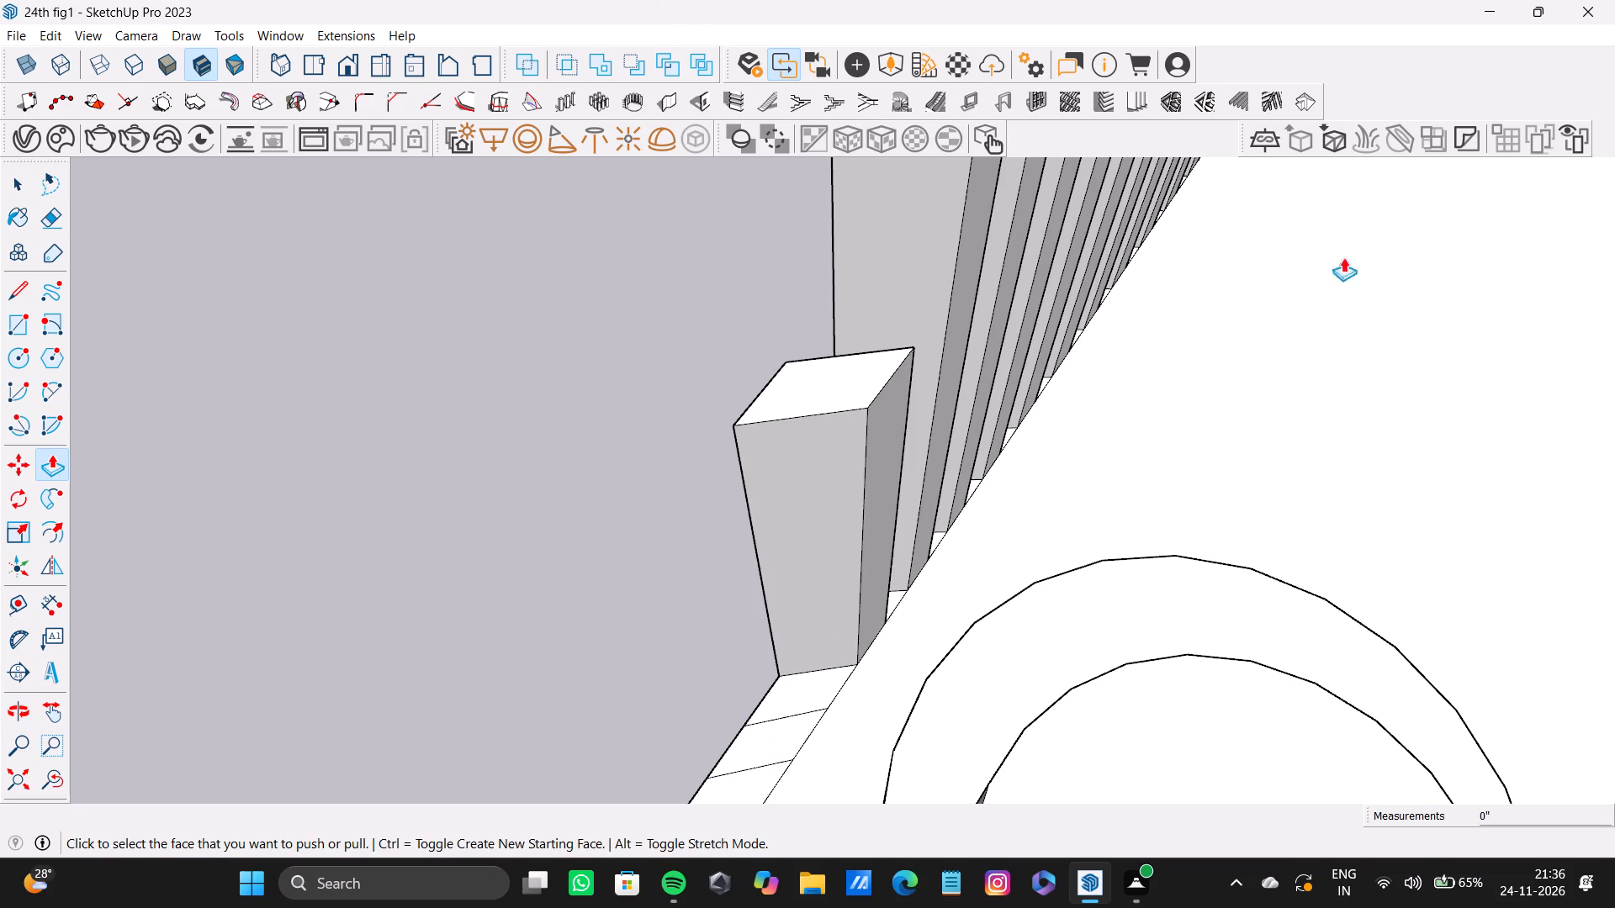
Push the shortened slat and the next three along this border down to the slab, the last two by 5' 10".
{"action": "scroll", "coordinate": [762, 393], "scroll_direction": "down", "scroll_amount": 6}
{"action": "middle_click_drag", "start_coordinate": [740, 488], "coordinate": [769, 647]}
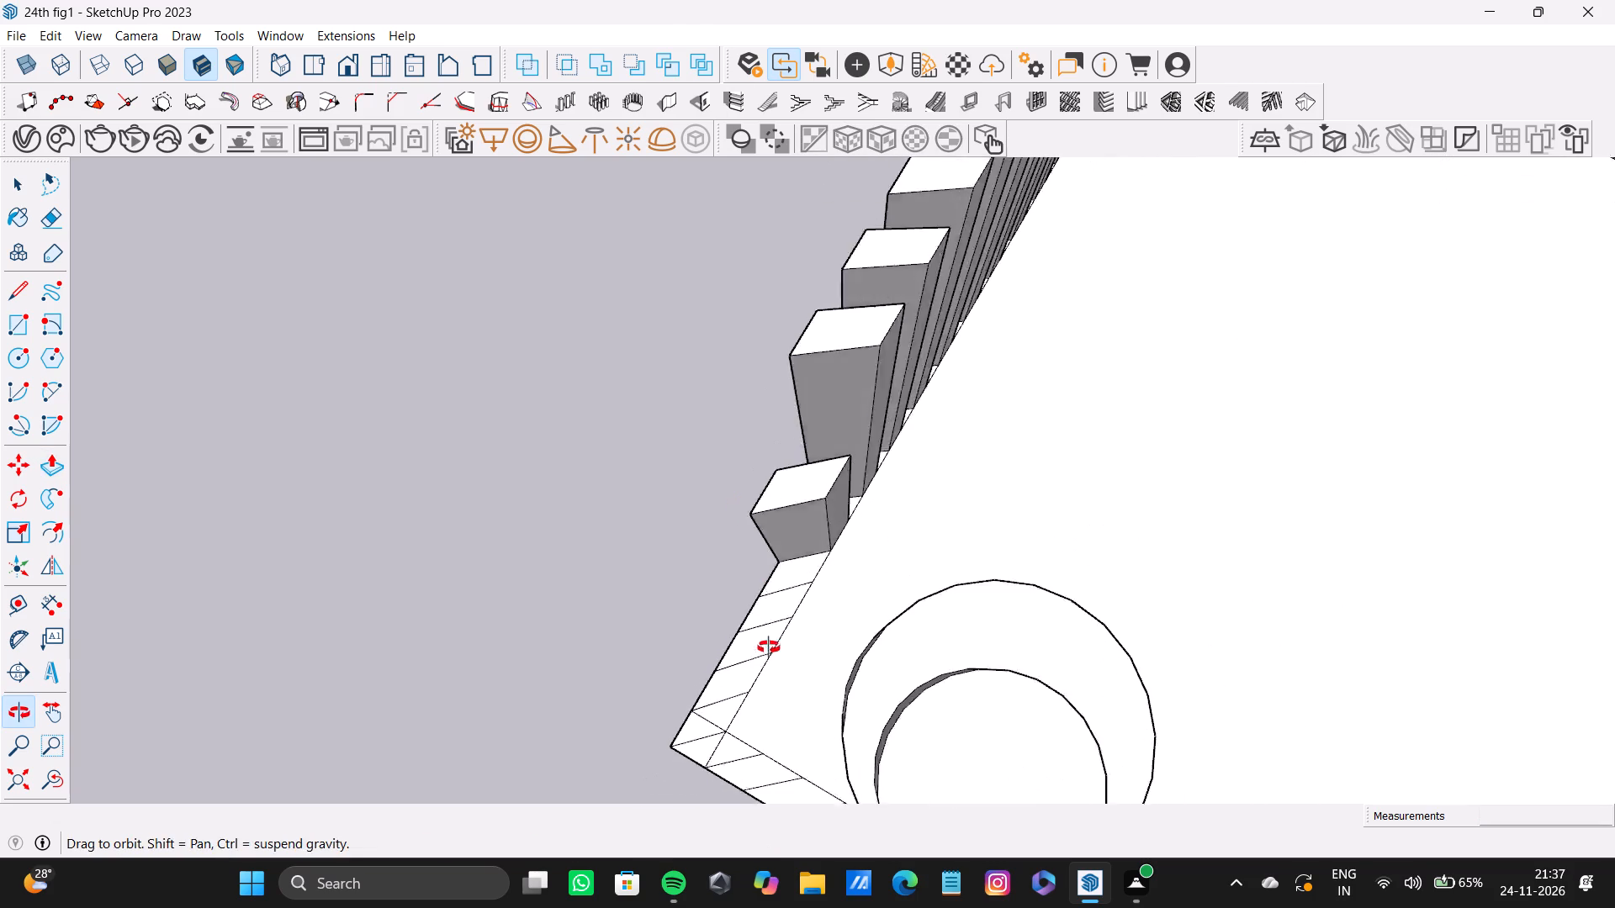
{"action": "middle_click_drag", "start_coordinate": [769, 647], "coordinate": [770, 648]}
{"action": "left_click_drag", "start_coordinate": [796, 516], "coordinate": [798, 561]}
{"action": "left_click_drag", "start_coordinate": [837, 386], "coordinate": [844, 495]}
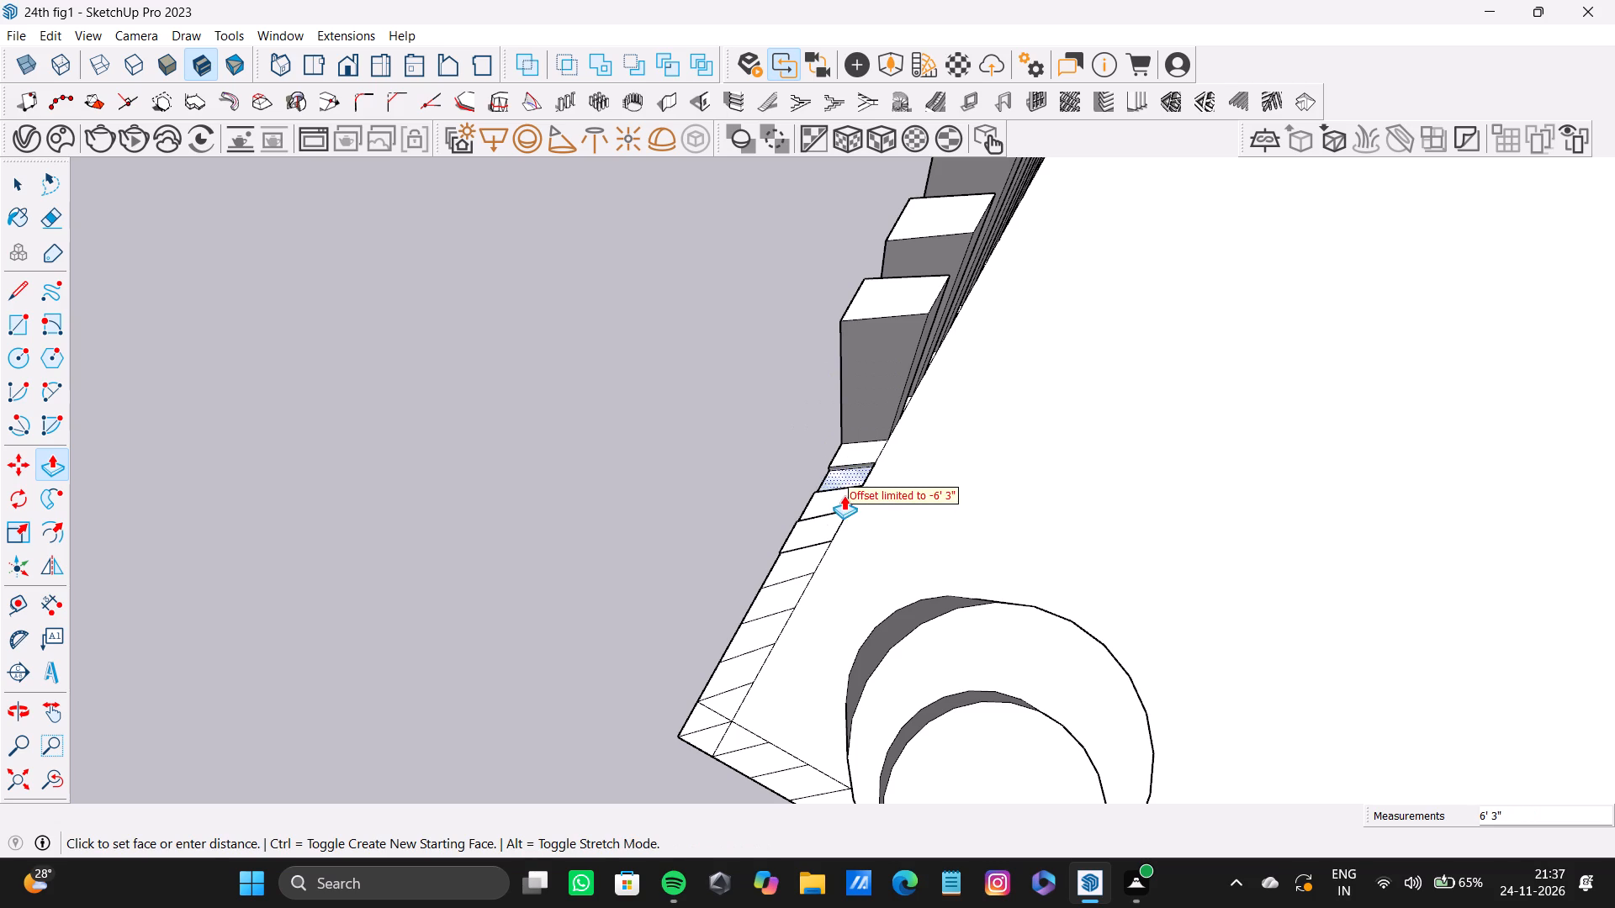
{"action": "left_click_drag", "start_coordinate": [844, 495], "coordinate": [826, 502]}
{"action": "left_click_drag", "start_coordinate": [913, 288], "coordinate": [887, 445]}
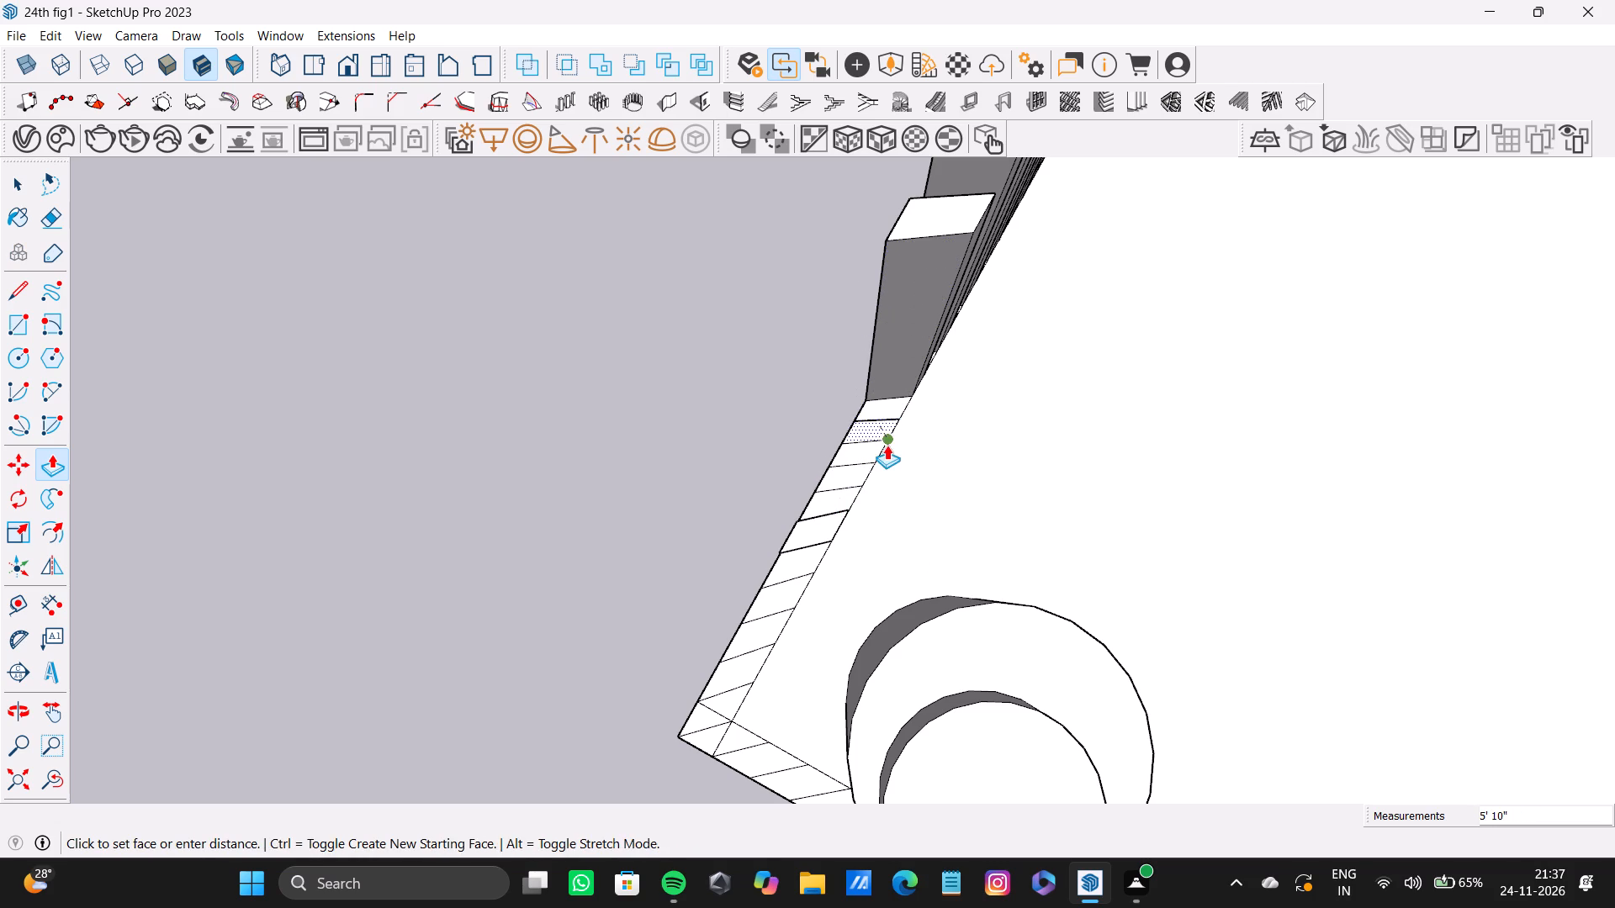
{"action": "left_click_drag", "start_coordinate": [887, 445], "coordinate": [886, 445]}
{"action": "left_click_drag", "start_coordinate": [921, 214], "coordinate": [898, 405]}
Push the slightly raised piece on the border behind the cylinder down flush with the slab, by 2 3/8".
{"action": "scroll", "coordinate": [890, 407], "scroll_direction": "down", "scroll_amount": 8}
{"action": "middle_click_drag", "start_coordinate": [890, 404], "coordinate": [733, 461]}
{"action": "scroll", "coordinate": [1084, 377], "scroll_direction": "up", "scroll_amount": 7}
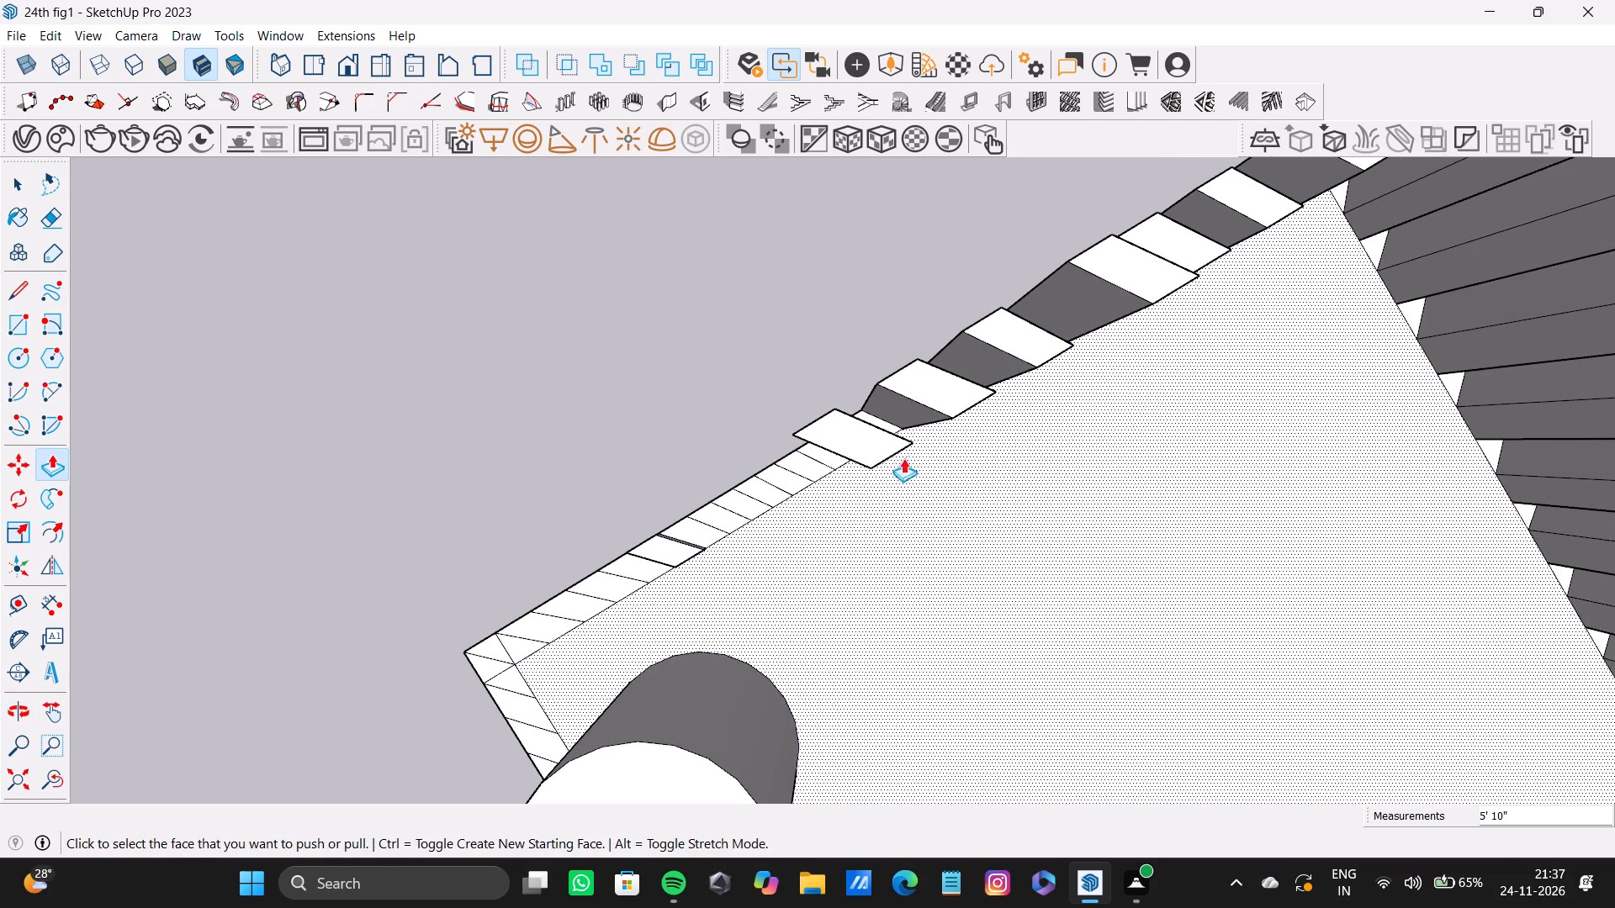
{"action": "scroll", "coordinate": [649, 580], "scroll_direction": "up", "scroll_amount": 13}
{"action": "middle_click_drag", "start_coordinate": [706, 541], "coordinate": [850, 384]}
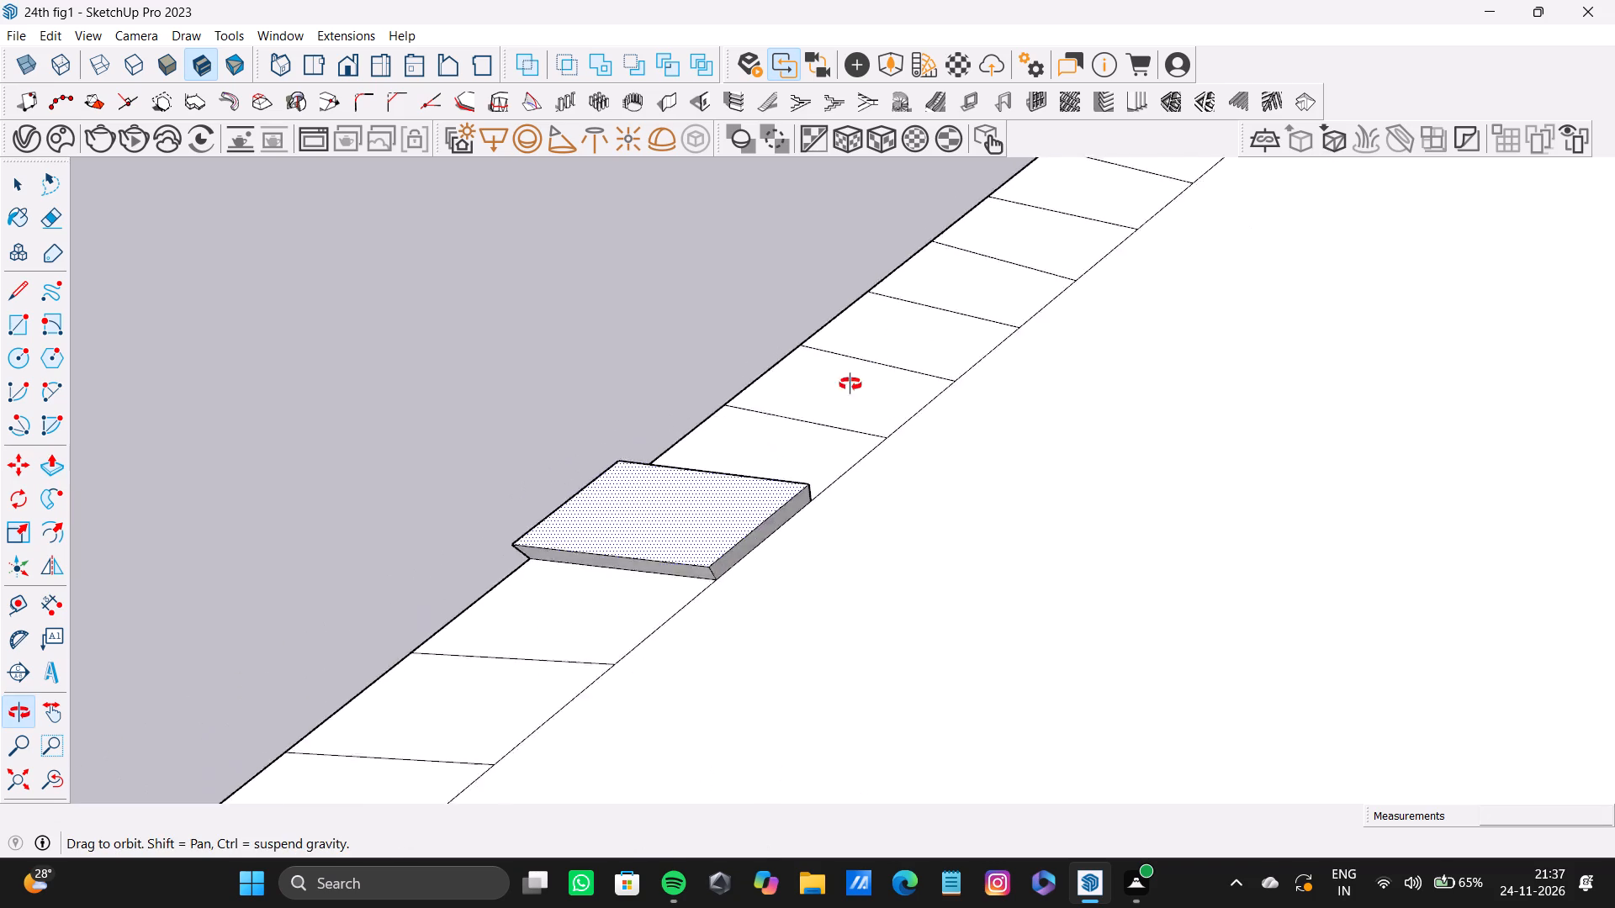
{"action": "middle_click_drag", "start_coordinate": [850, 384], "coordinate": [906, 346]}
{"action": "left_click", "coordinate": [13, 786]}
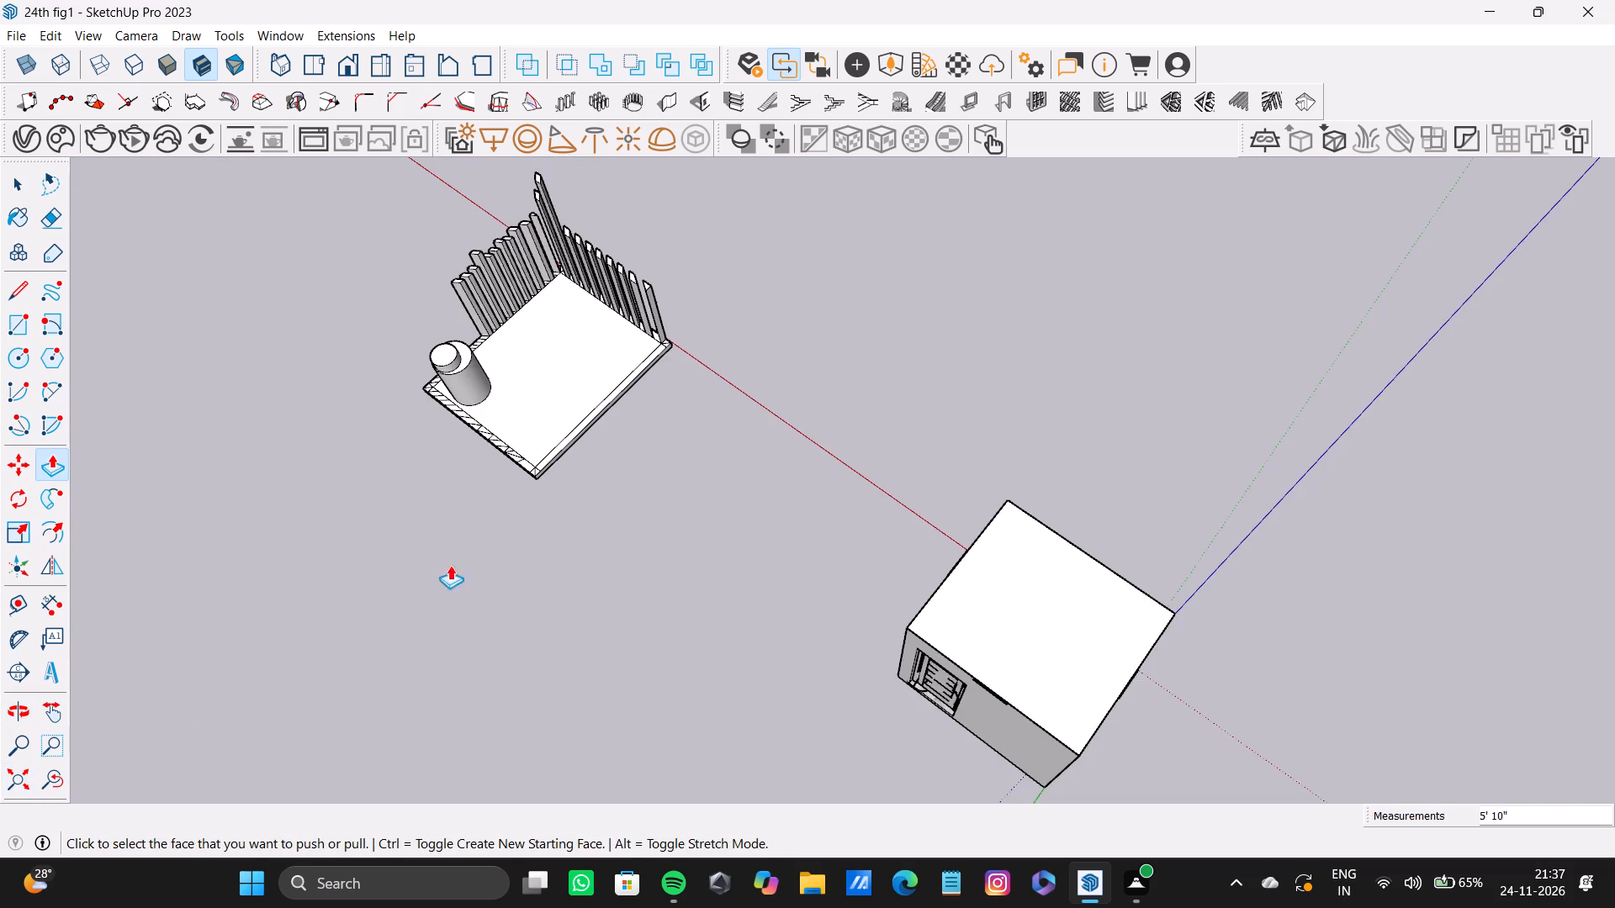
{"action": "scroll", "coordinate": [437, 349], "scroll_direction": "up", "scroll_amount": 20}
{"action": "scroll", "coordinate": [437, 349], "scroll_direction": "up", "scroll_amount": 8}
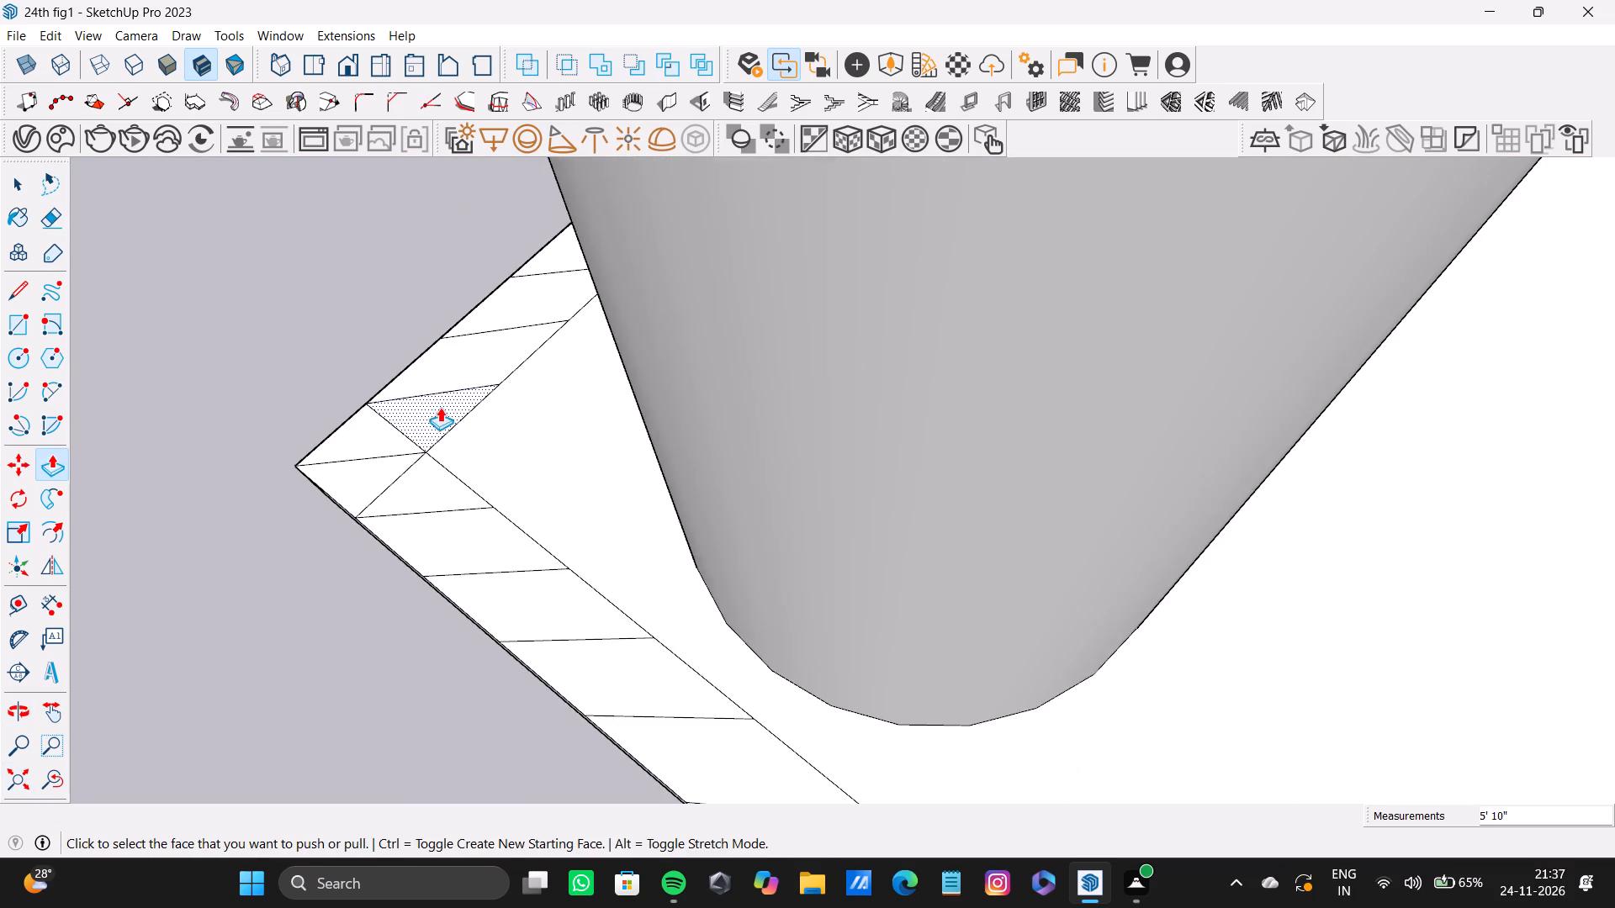
{"action": "middle_click_drag", "start_coordinate": [442, 404], "coordinate": [741, 230]}
{"action": "left_click_drag", "start_coordinate": [506, 319], "coordinate": [538, 364]}
{"action": "scroll", "coordinate": [522, 368], "scroll_direction": "down", "scroll_amount": 13}
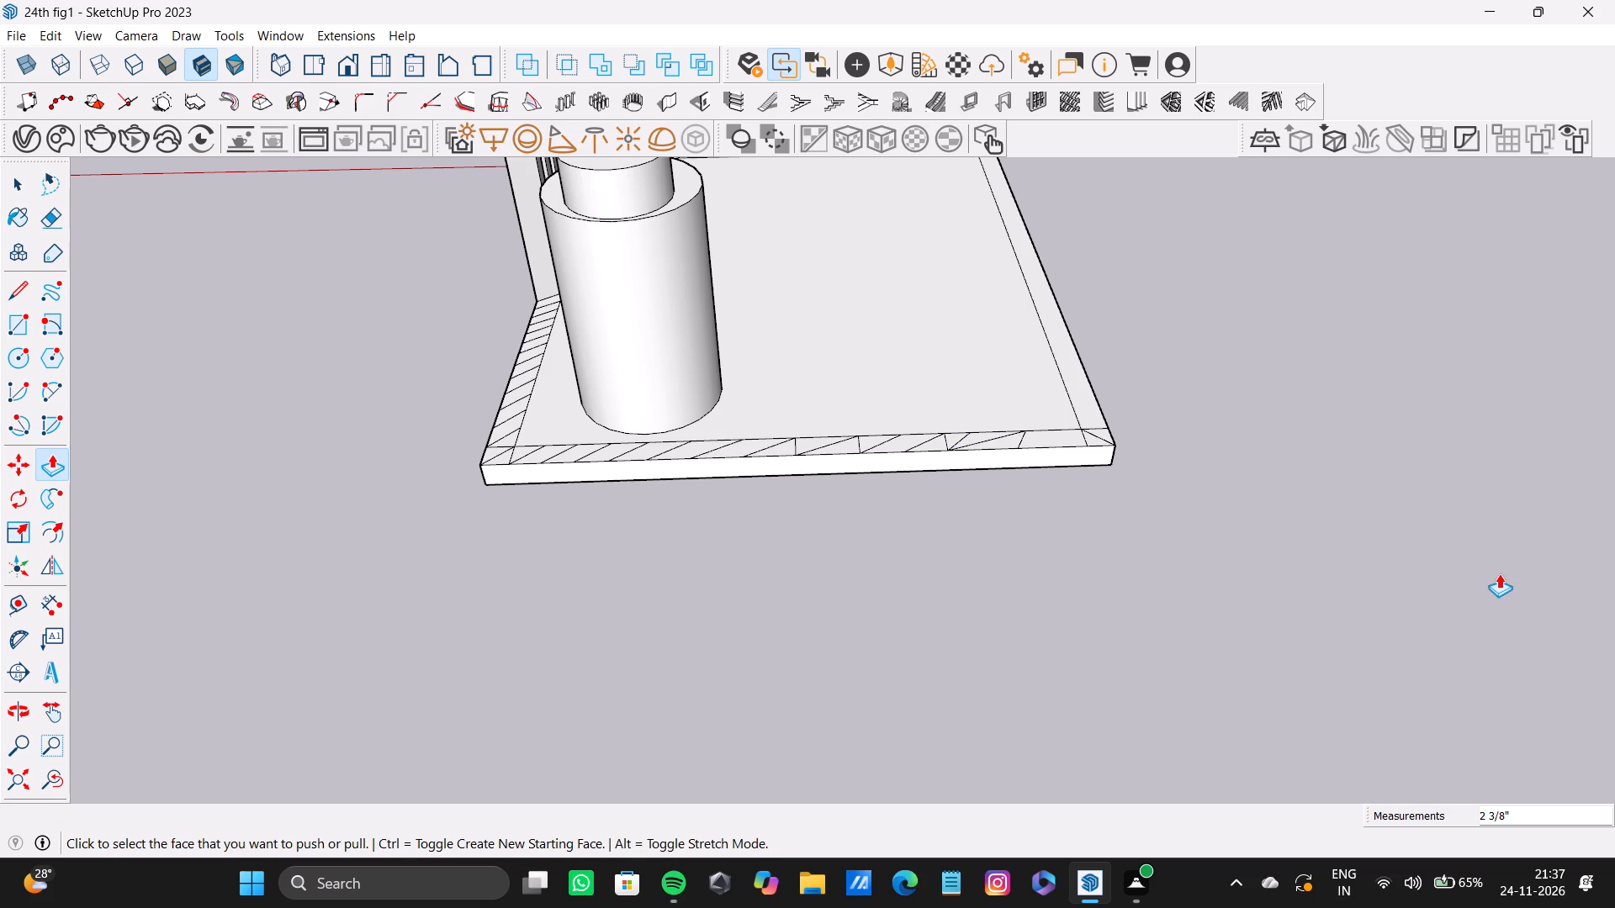
Push the next three slats along this border down flush with the slab, by 5' 11" each.
{"action": "scroll", "coordinate": [1499, 573], "scroll_direction": "down", "scroll_amount": 1}
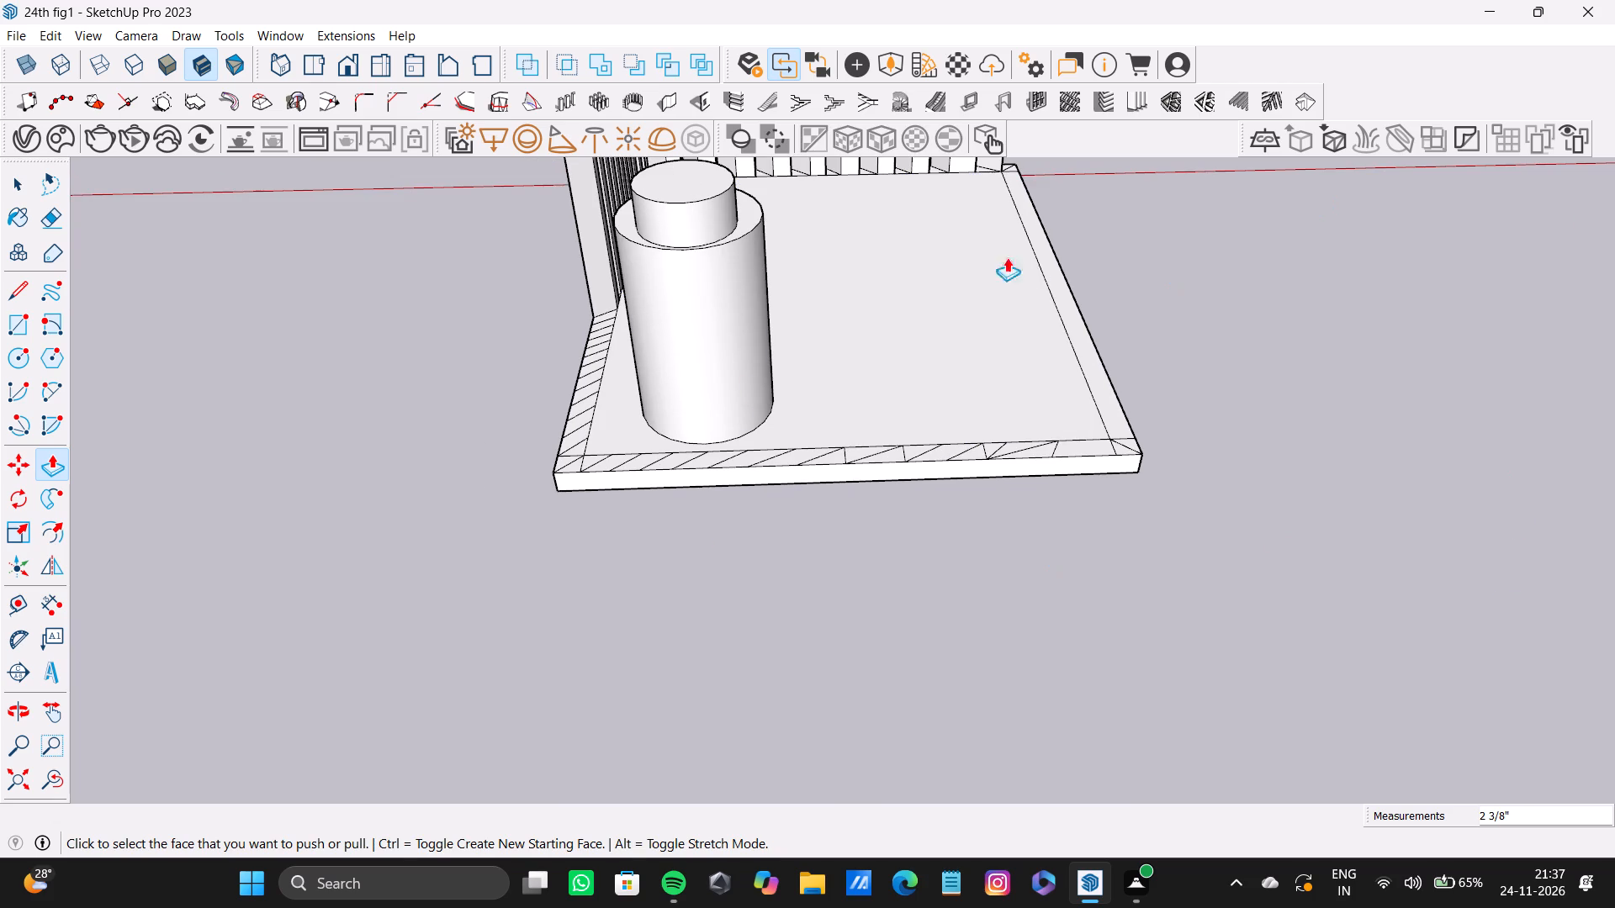
{"action": "middle_click_drag", "start_coordinate": [607, 276], "coordinate": [624, 603]}
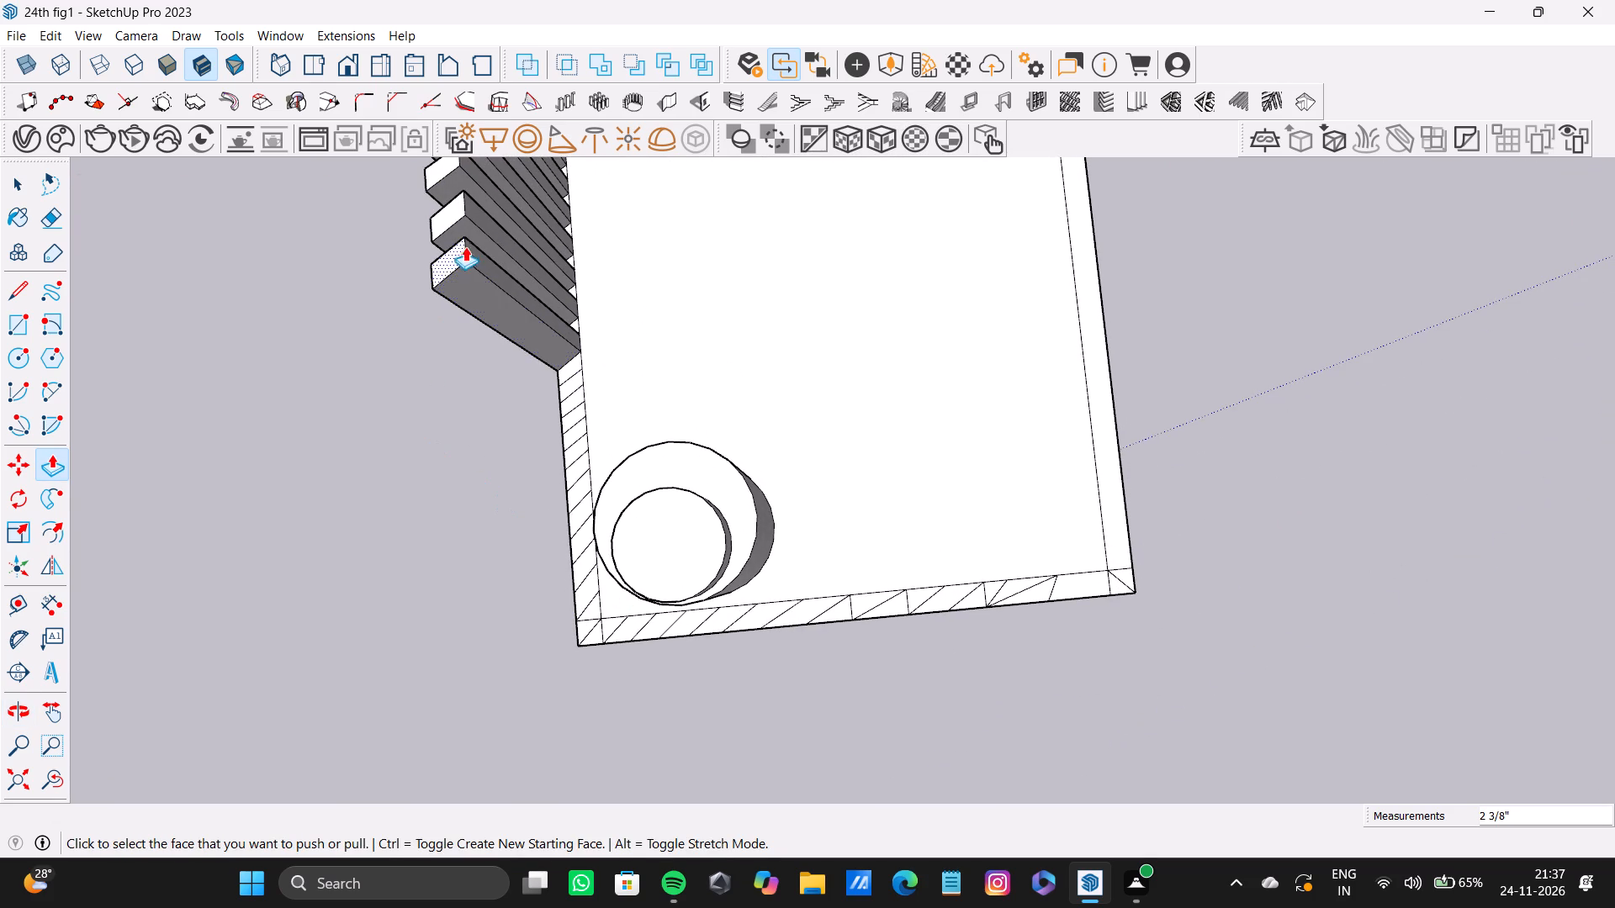
{"action": "left_click_drag", "start_coordinate": [448, 262], "coordinate": [603, 355]}
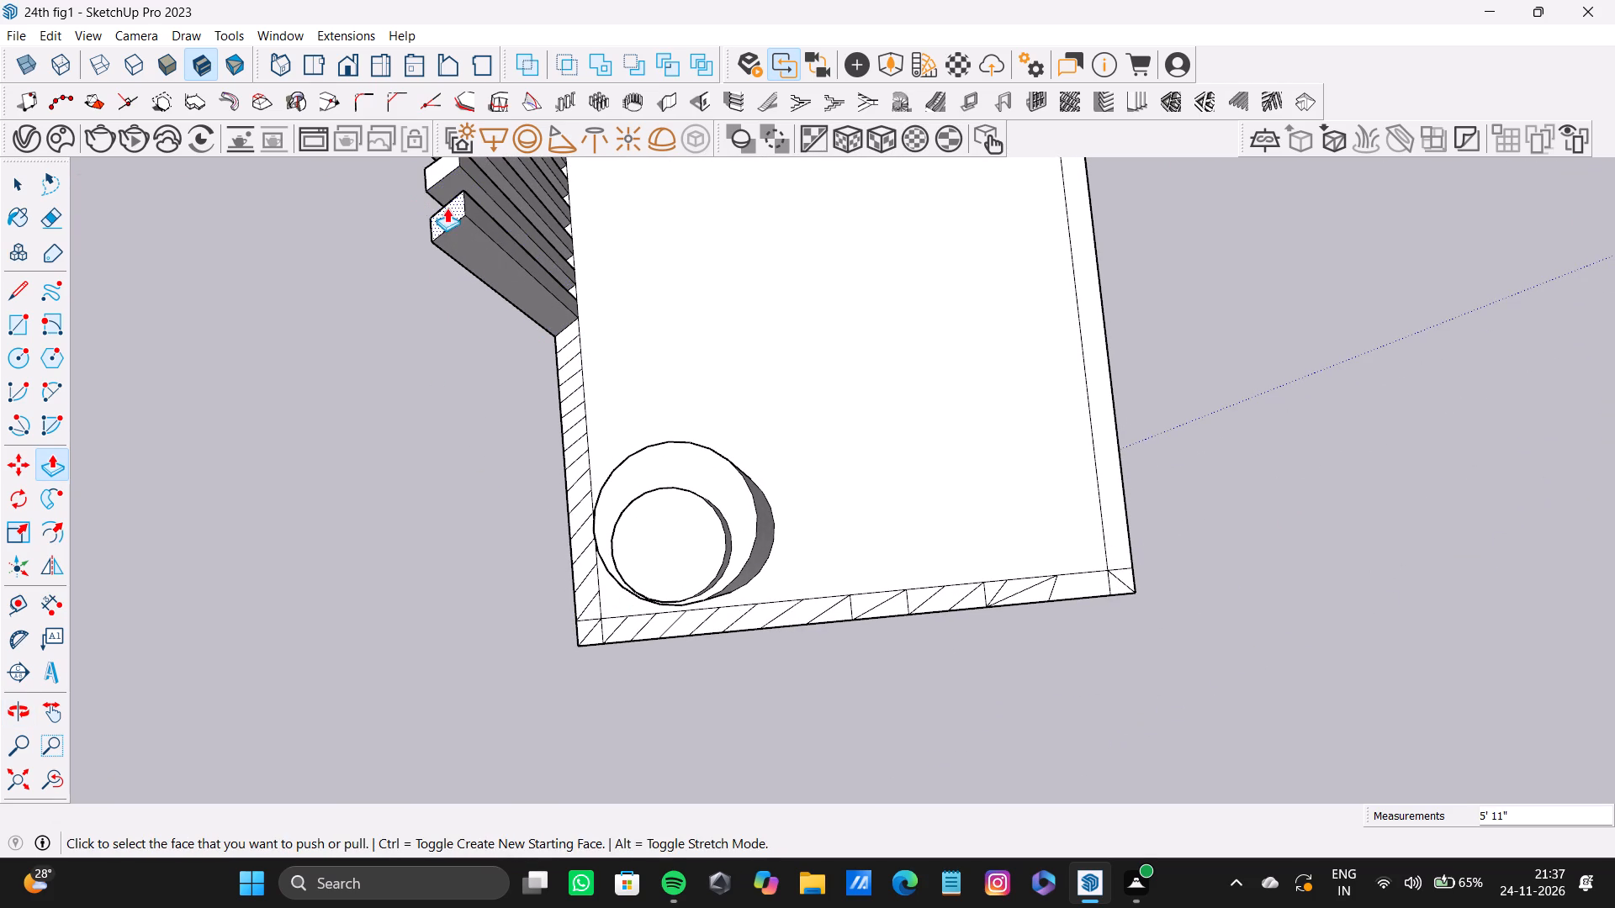
{"action": "left_click_drag", "start_coordinate": [447, 209], "coordinate": [633, 277]}
{"action": "left_click_drag", "start_coordinate": [444, 168], "coordinate": [583, 261]}
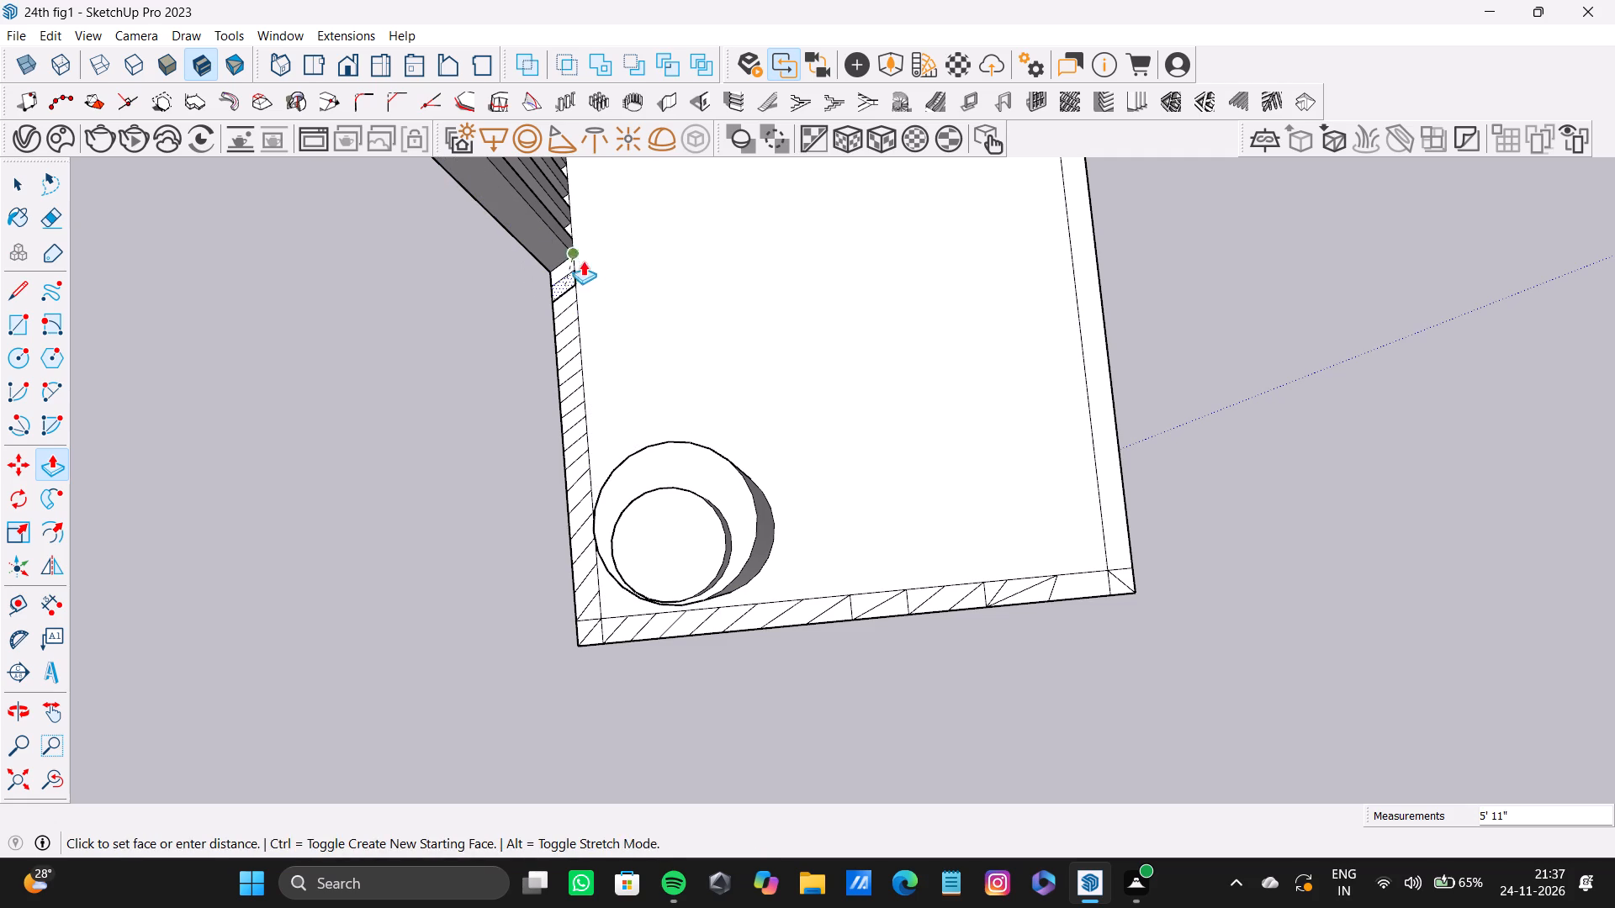
{"action": "left_click_drag", "start_coordinate": [583, 261], "coordinate": [592, 266]}
Examine the slab, its flattened border pieces and the remaining slats from several sides.
{"action": "scroll", "coordinate": [598, 331], "scroll_direction": "down", "scroll_amount": 4}
{"action": "middle_click_drag", "start_coordinate": [722, 353], "coordinate": [427, 219]}
{"action": "scroll", "coordinate": [614, 287], "scroll_direction": "down", "scroll_amount": 5}
{"action": "middle_click_drag", "start_coordinate": [737, 279], "coordinate": [214, 154]}
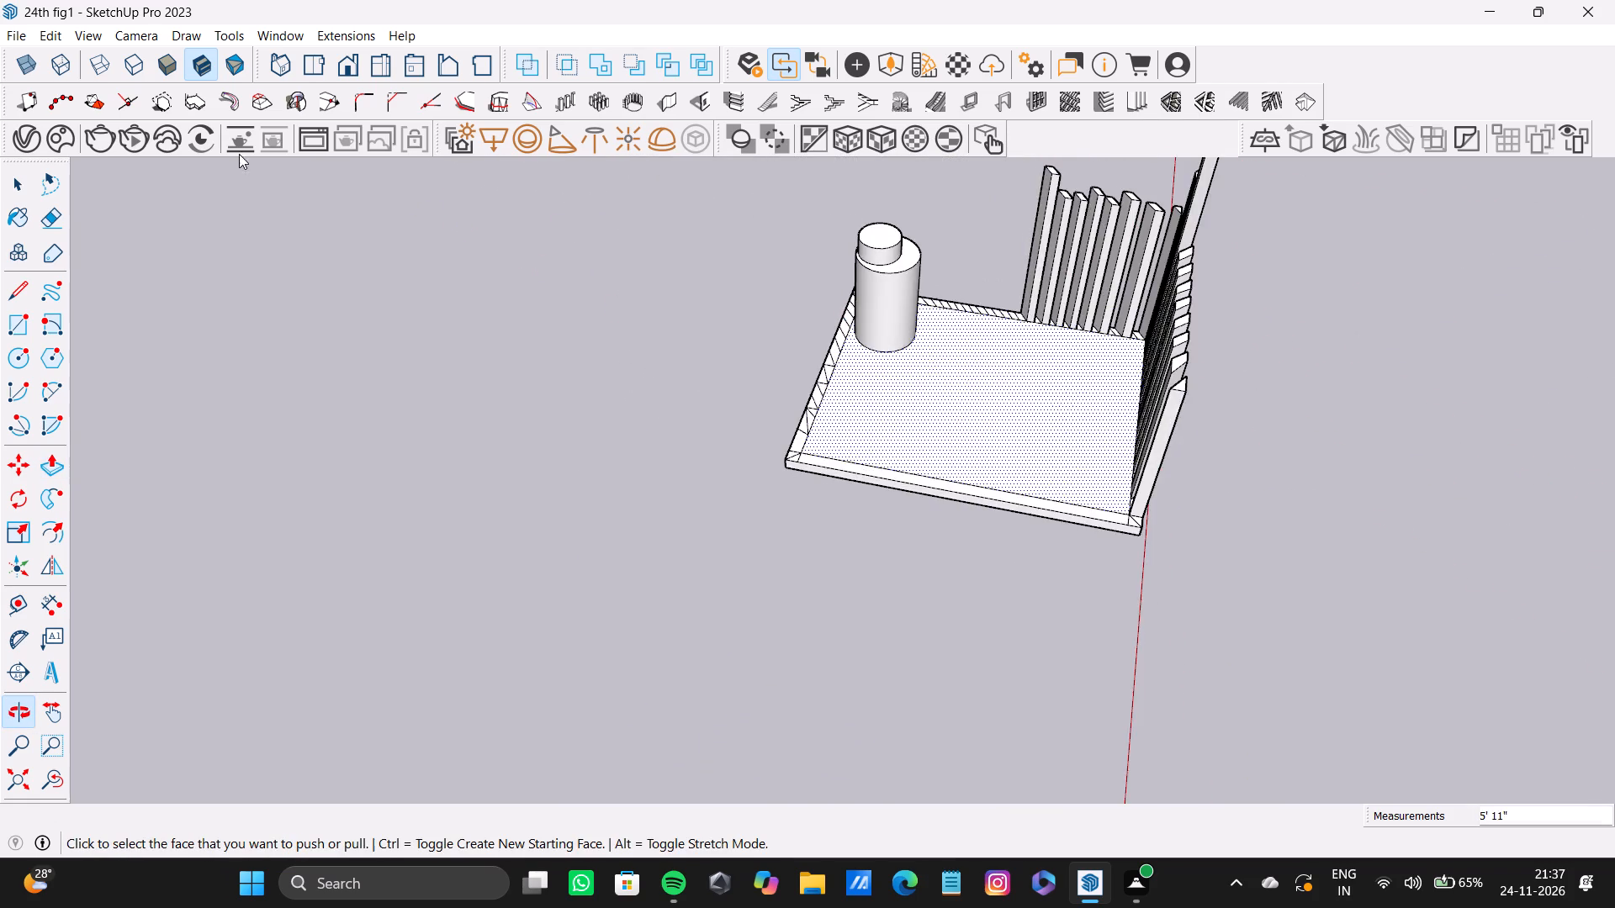
{"action": "scroll", "coordinate": [1181, 415], "scroll_direction": "up", "scroll_amount": 7}
{"action": "scroll", "coordinate": [926, 241], "scroll_direction": "down", "scroll_amount": 5}
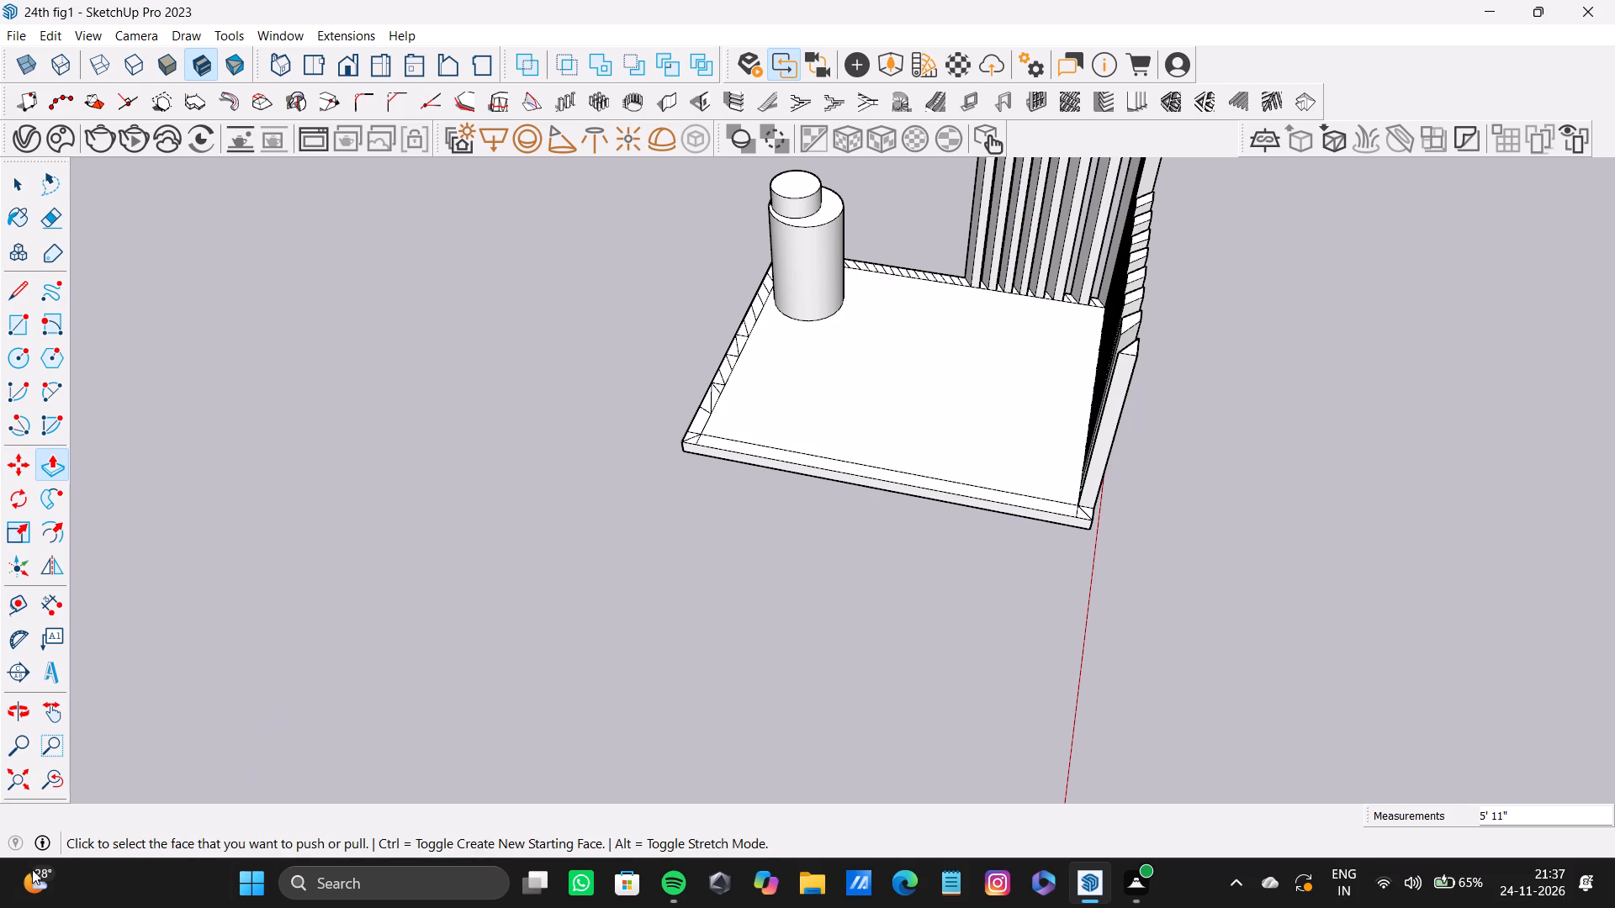
{"action": "middle_click_drag", "start_coordinate": [961, 309], "coordinate": [1087, 436], "text": "ctrl"}
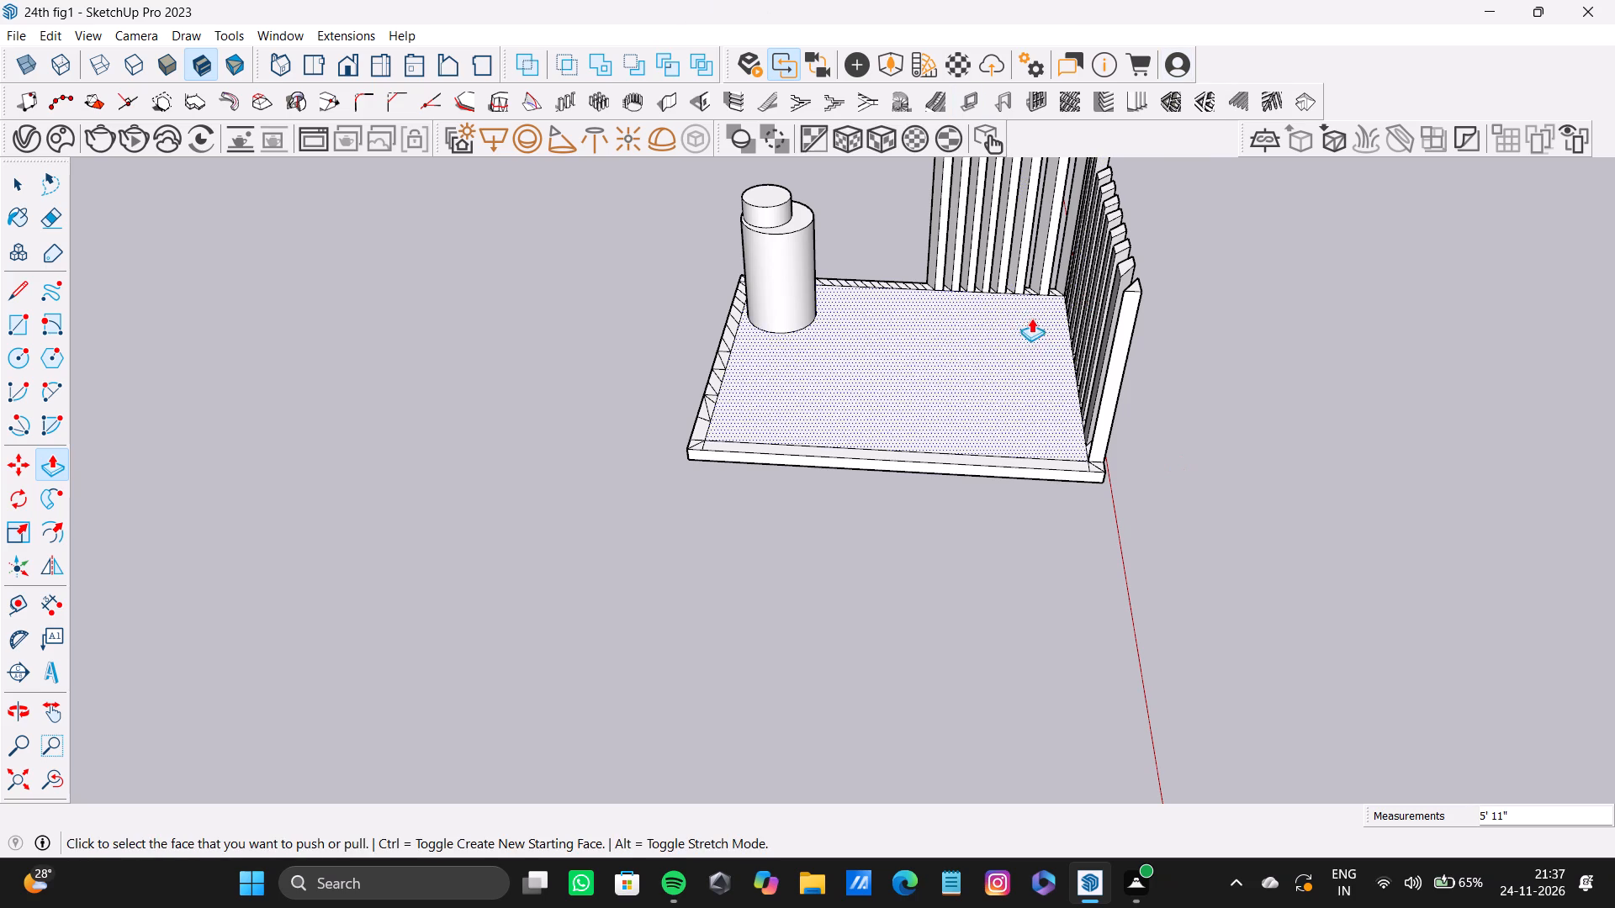
{"action": "middle_click_drag", "start_coordinate": [748, 337], "coordinate": [799, 401], "text": "ctrl"}
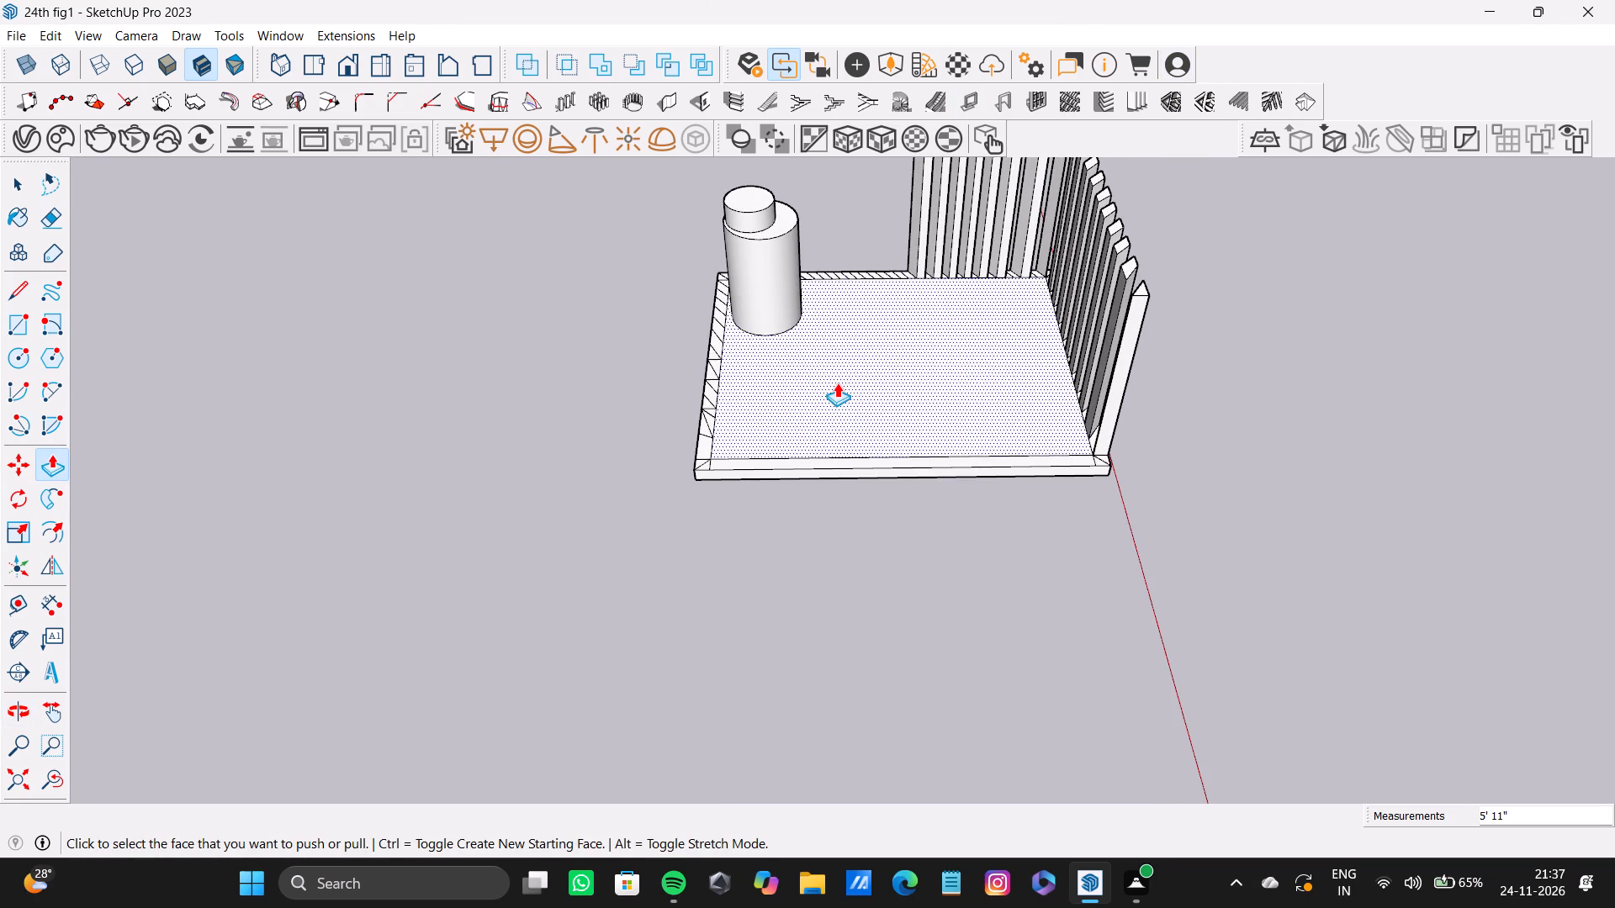
{"action": "scroll", "coordinate": [831, 288], "scroll_direction": "down", "scroll_amount": 5}
{"action": "middle_click_drag", "start_coordinate": [828, 293], "coordinate": [828, 298], "text": "shift"}
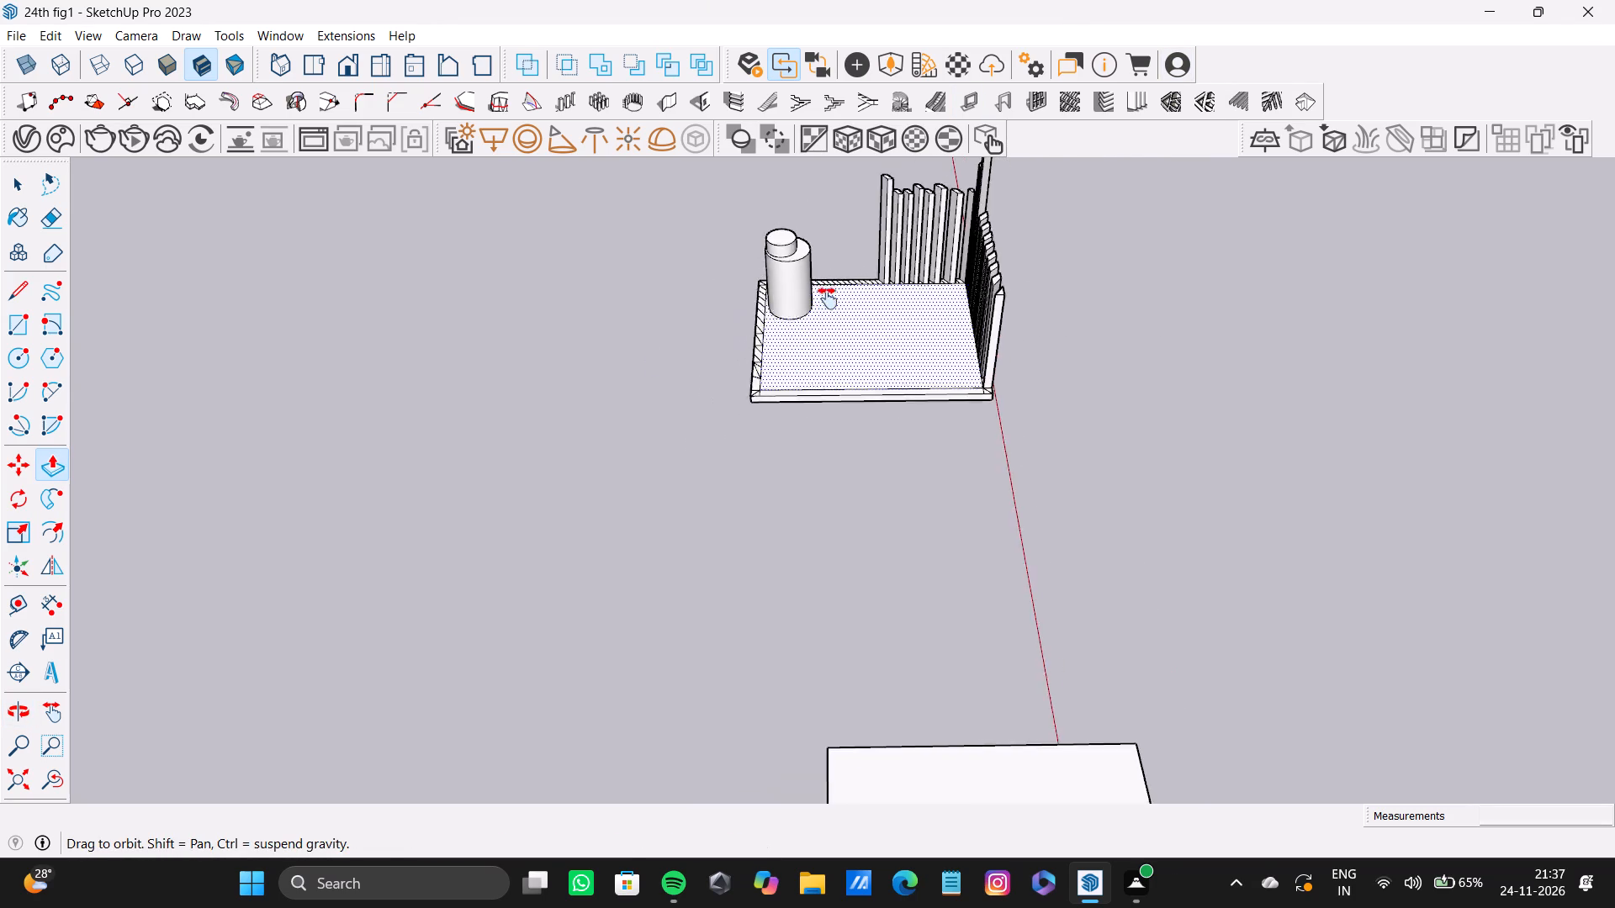
Push the next four slats on this border down flush with the slab, by 6' 9 3/4", 5' 11", 5' 11" and 6' 2 5/8".
{"action": "middle_click_drag", "start_coordinate": [828, 298], "coordinate": [1035, 596], "text": "shift"}
{"action": "scroll", "coordinate": [933, 512], "scroll_direction": "up", "scroll_amount": 8}
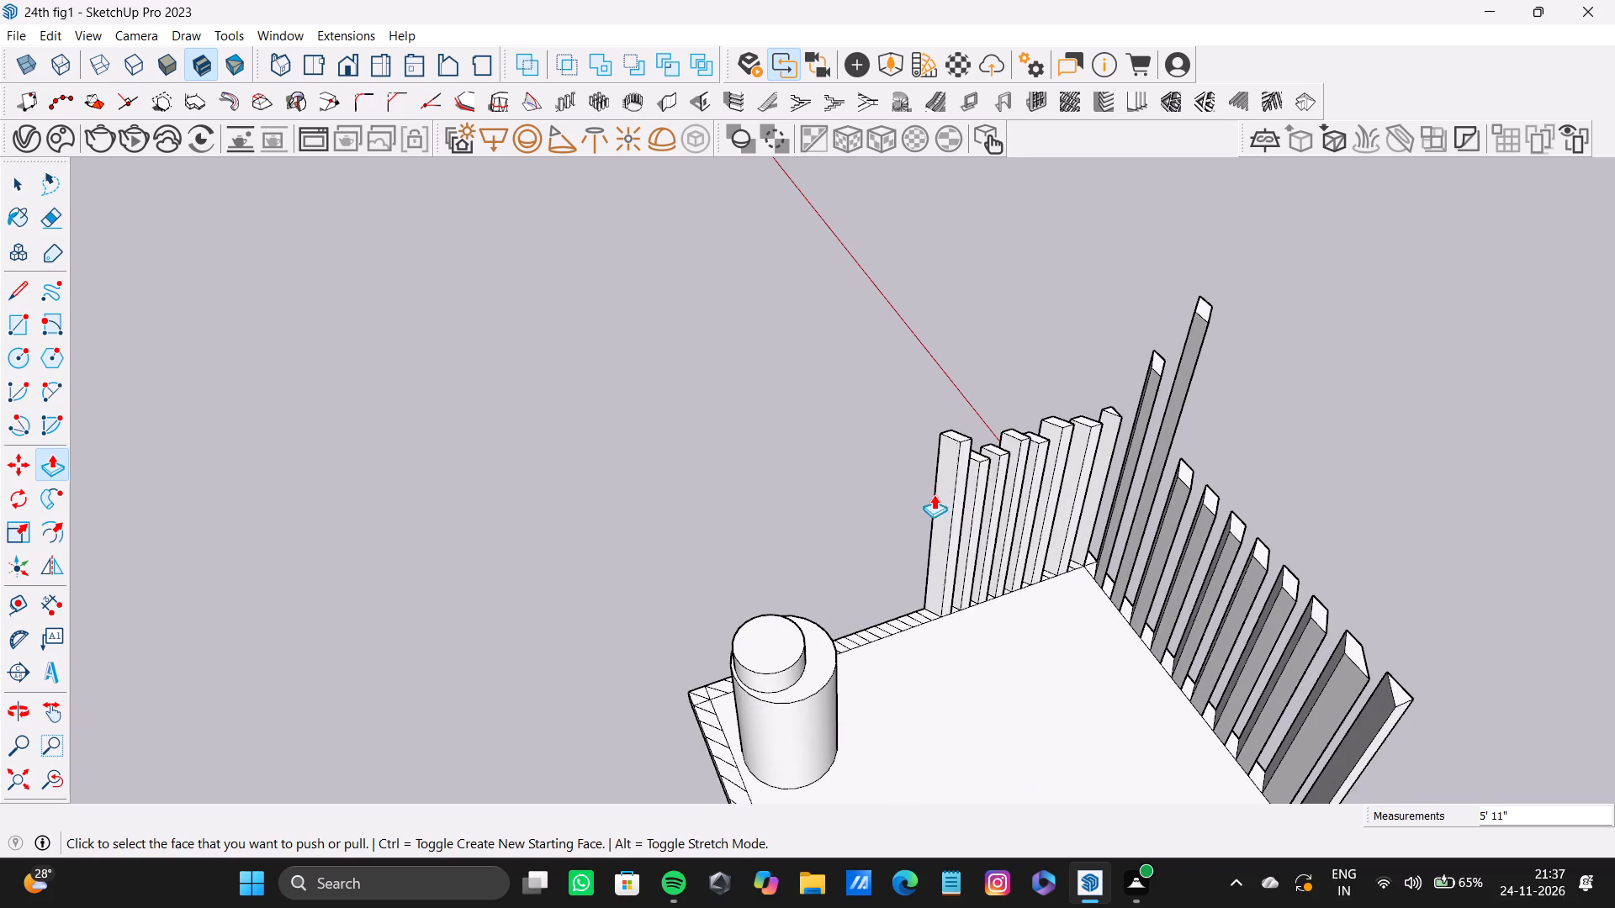
{"action": "left_click_drag", "start_coordinate": [956, 436], "coordinate": [935, 616]}
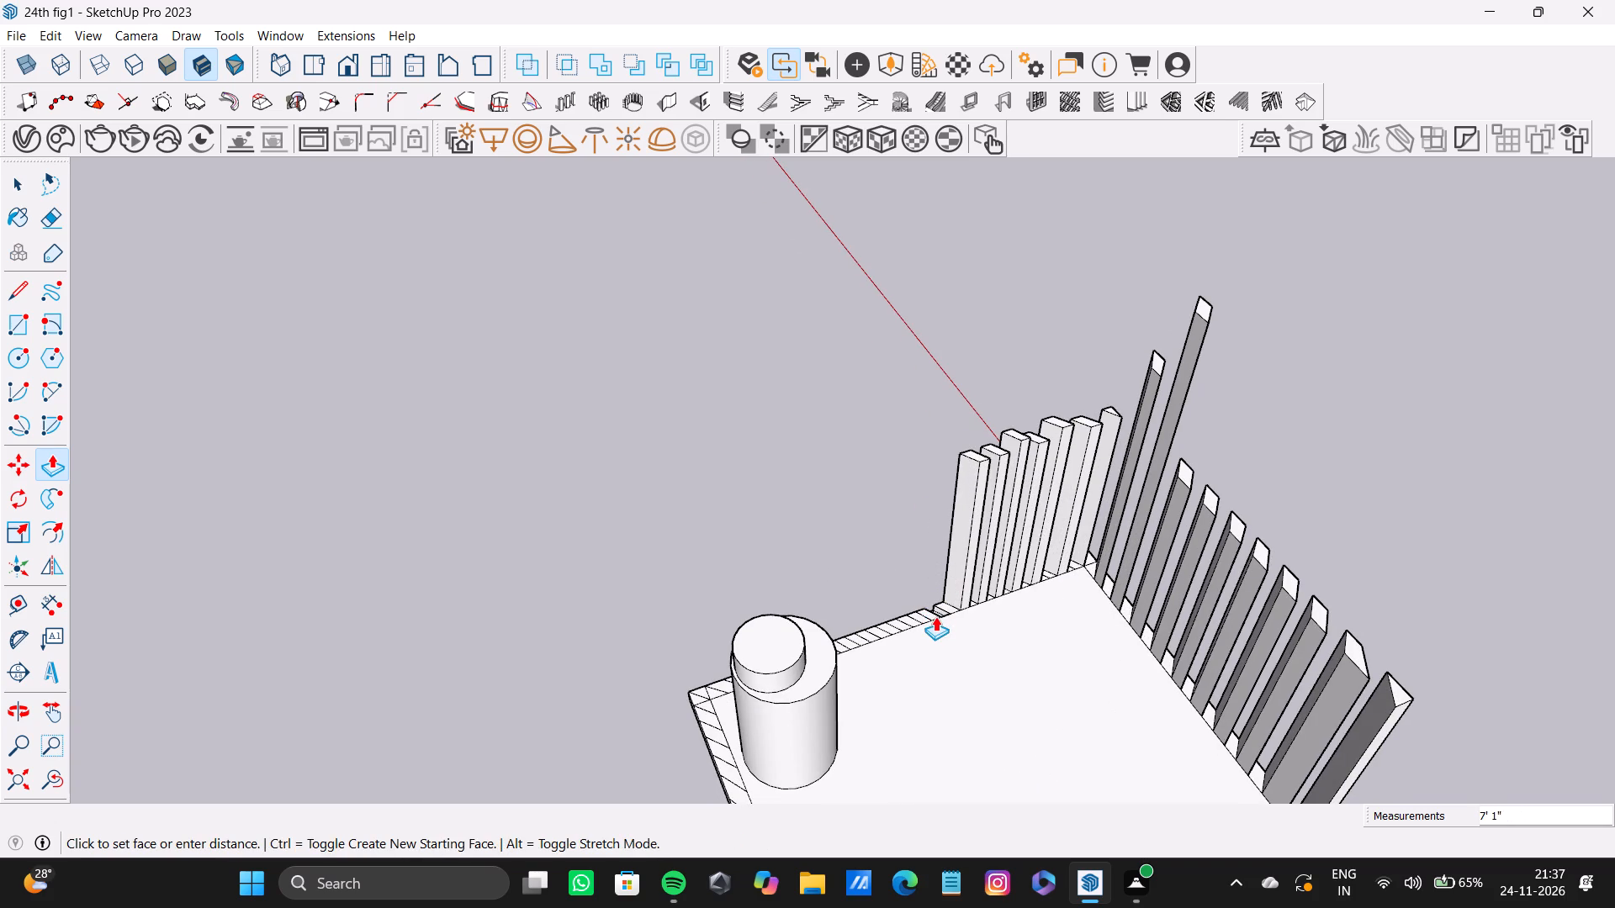
{"action": "left_click_drag", "start_coordinate": [935, 616], "coordinate": [928, 612]}
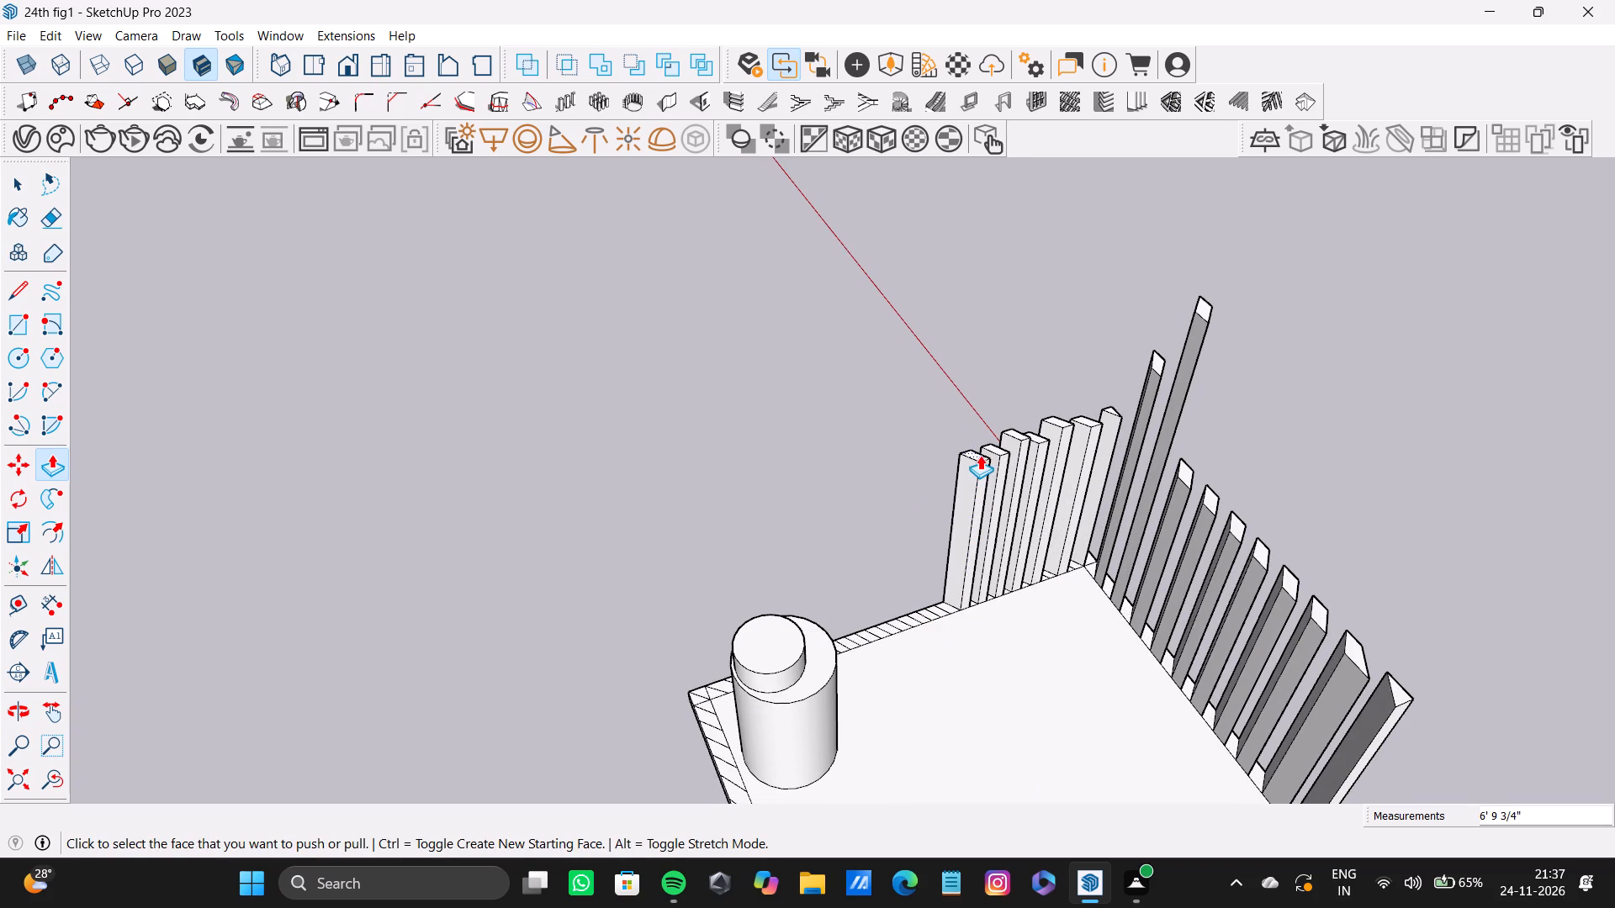
{"action": "left_click_drag", "start_coordinate": [980, 455], "coordinate": [950, 603]}
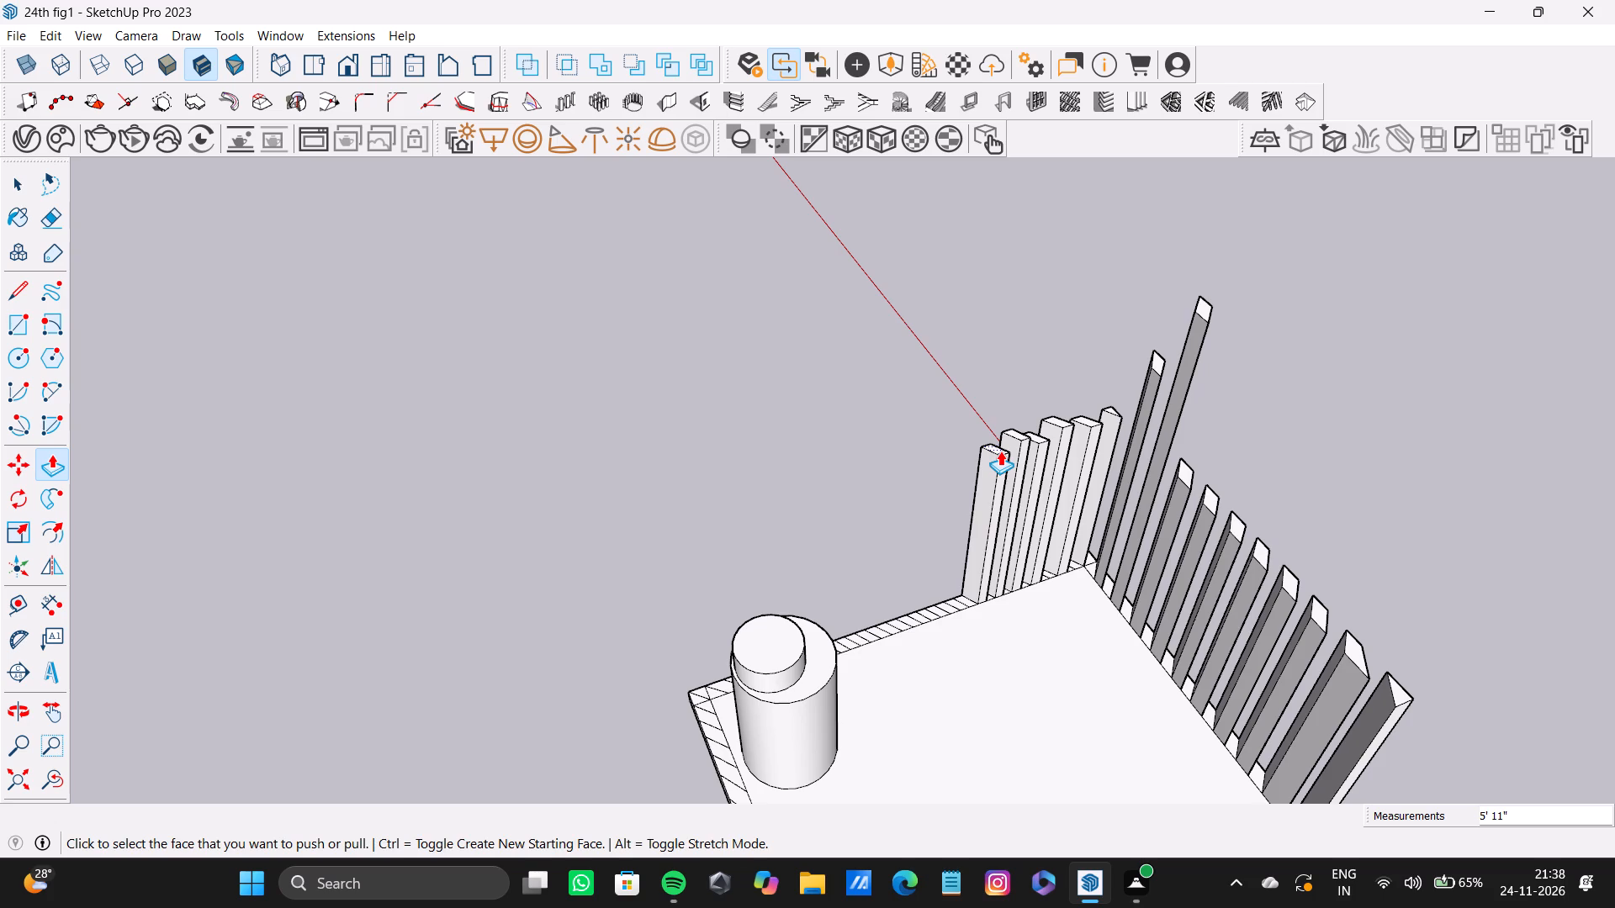
{"action": "left_click_drag", "start_coordinate": [1000, 451], "coordinate": [967, 609]}
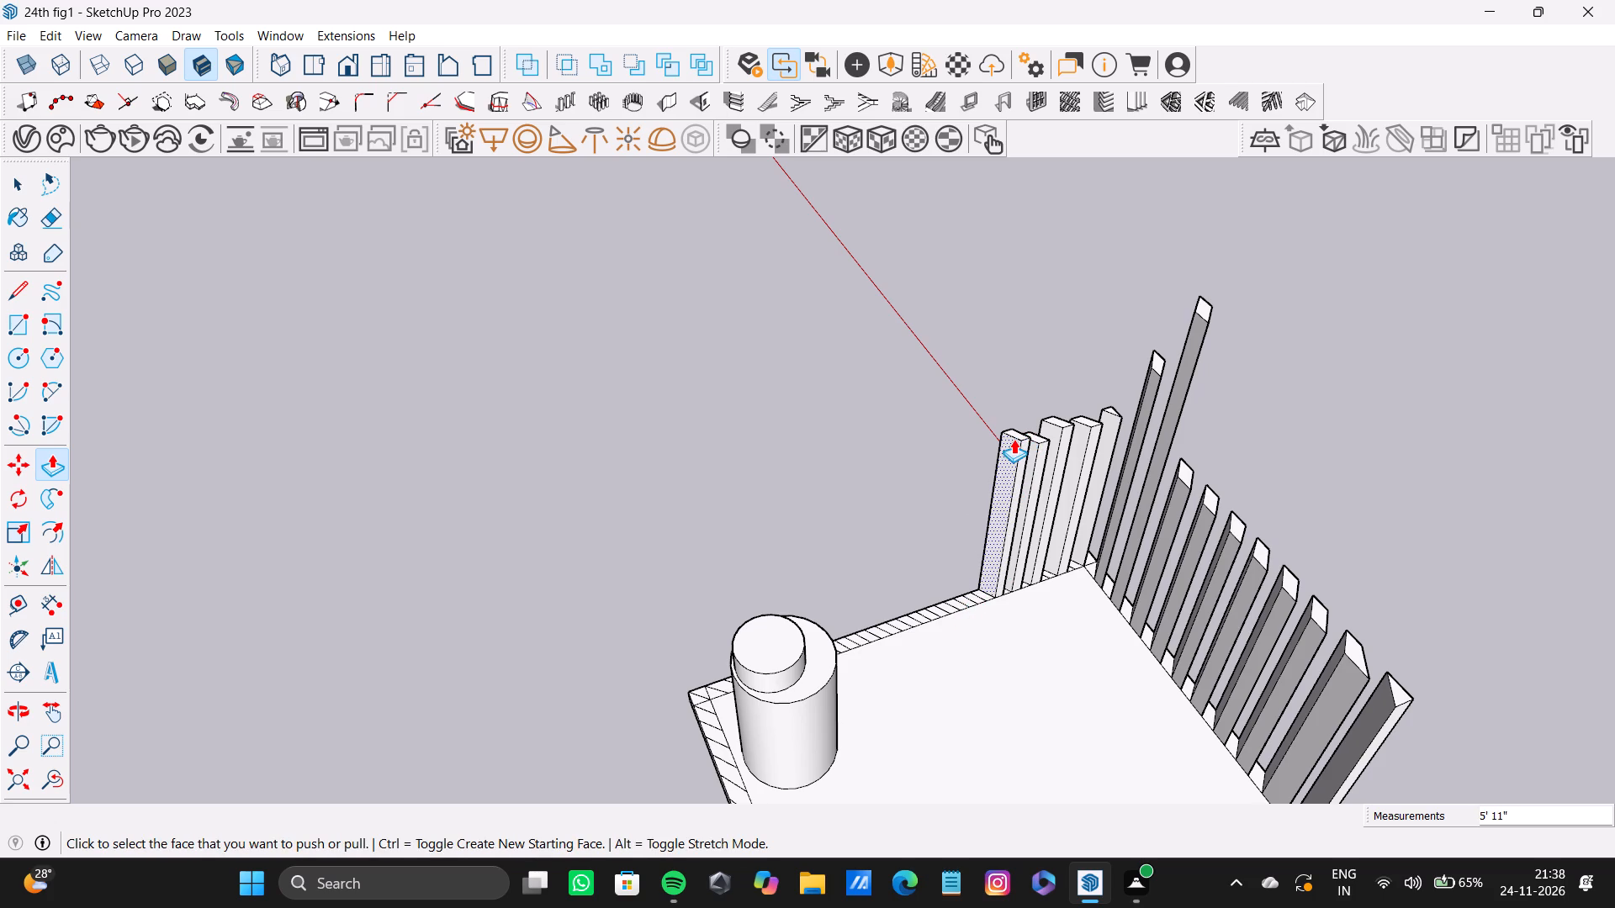
{"action": "left_click_drag", "start_coordinate": [1019, 431], "coordinate": [993, 557]}
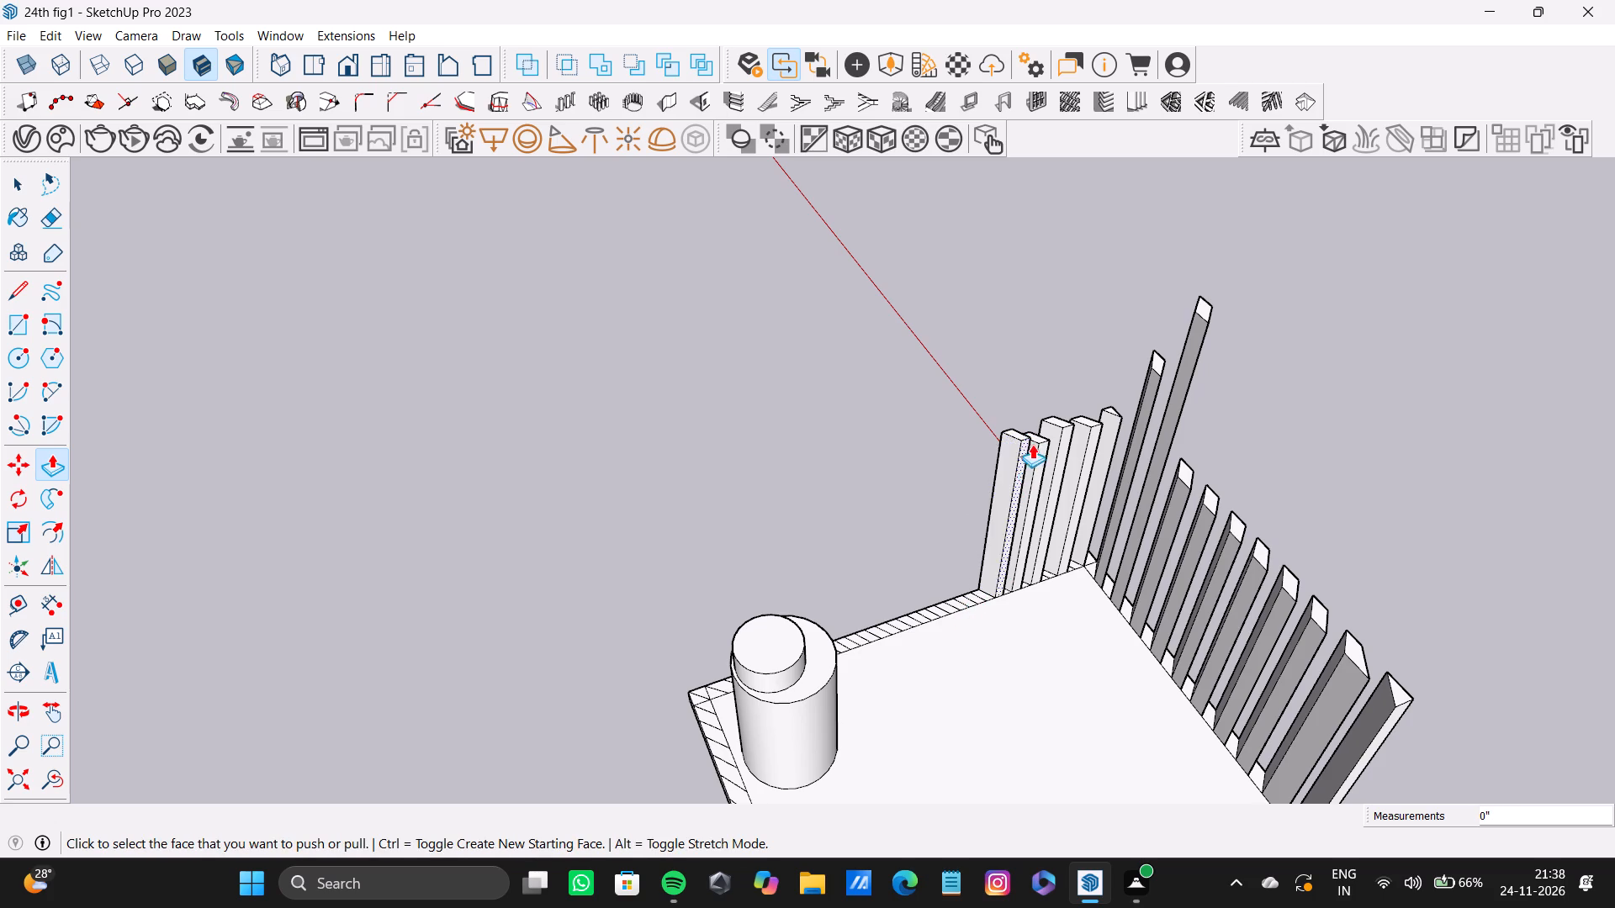
{"action": "scroll", "coordinate": [1032, 436], "scroll_direction": "up", "scroll_amount": 1}
{"action": "middle_click_drag", "start_coordinate": [1032, 436], "coordinate": [1002, 536]}
{"action": "scroll", "coordinate": [1009, 492], "scroll_direction": "up", "scroll_amount": 3}
{"action": "left_click_drag", "start_coordinate": [1017, 443], "coordinate": [1010, 543]}
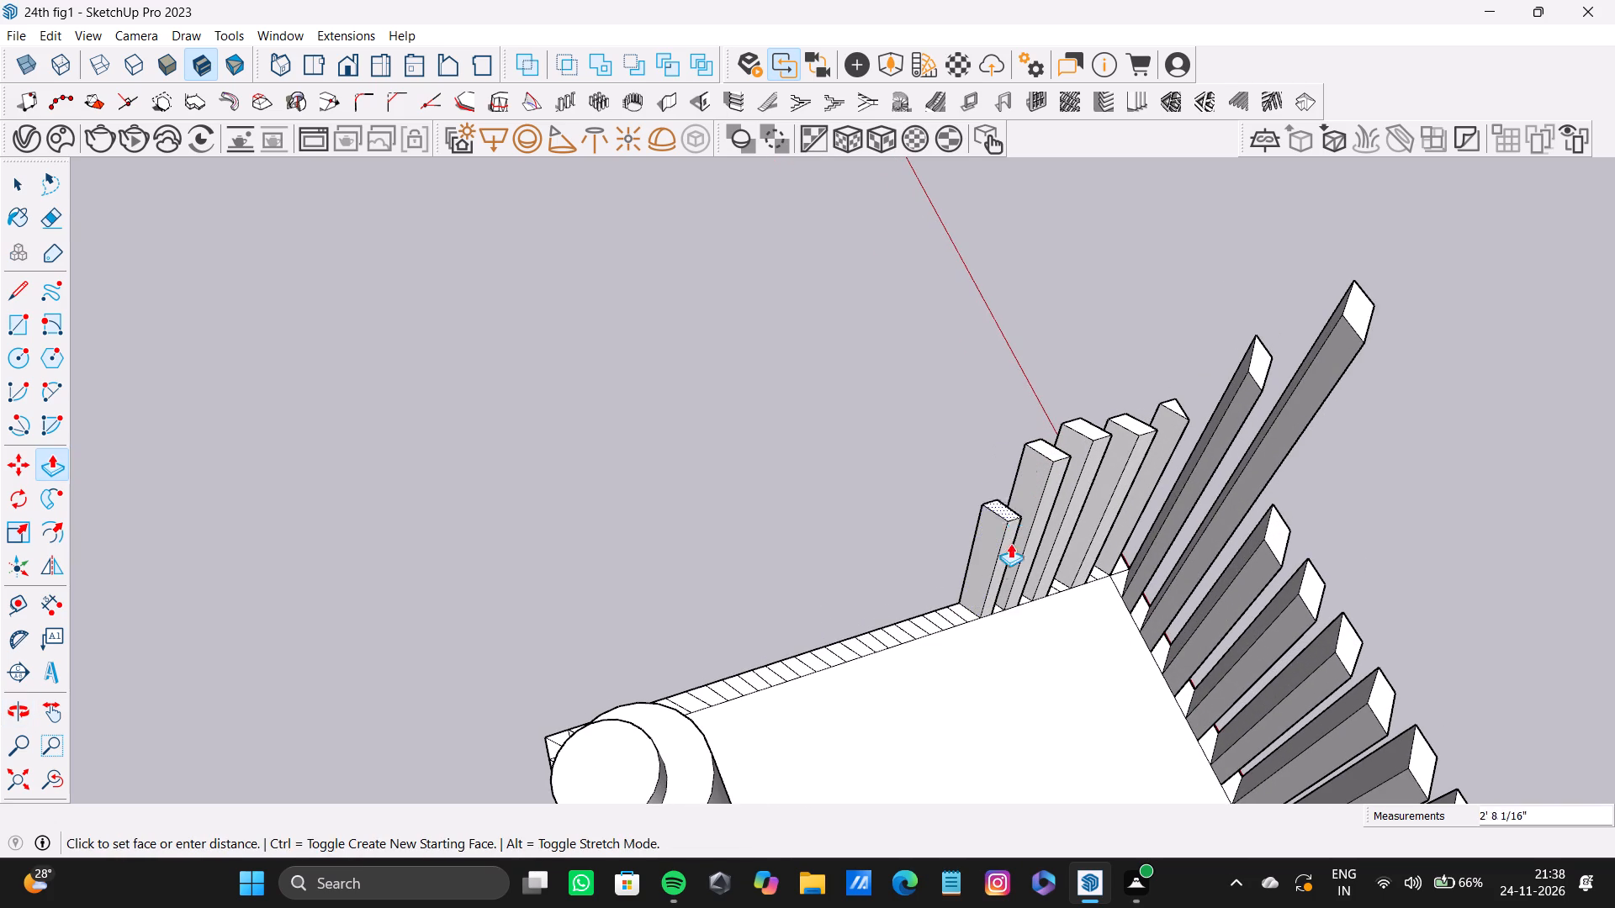
{"action": "left_click_drag", "start_coordinate": [1010, 543], "coordinate": [959, 614]}
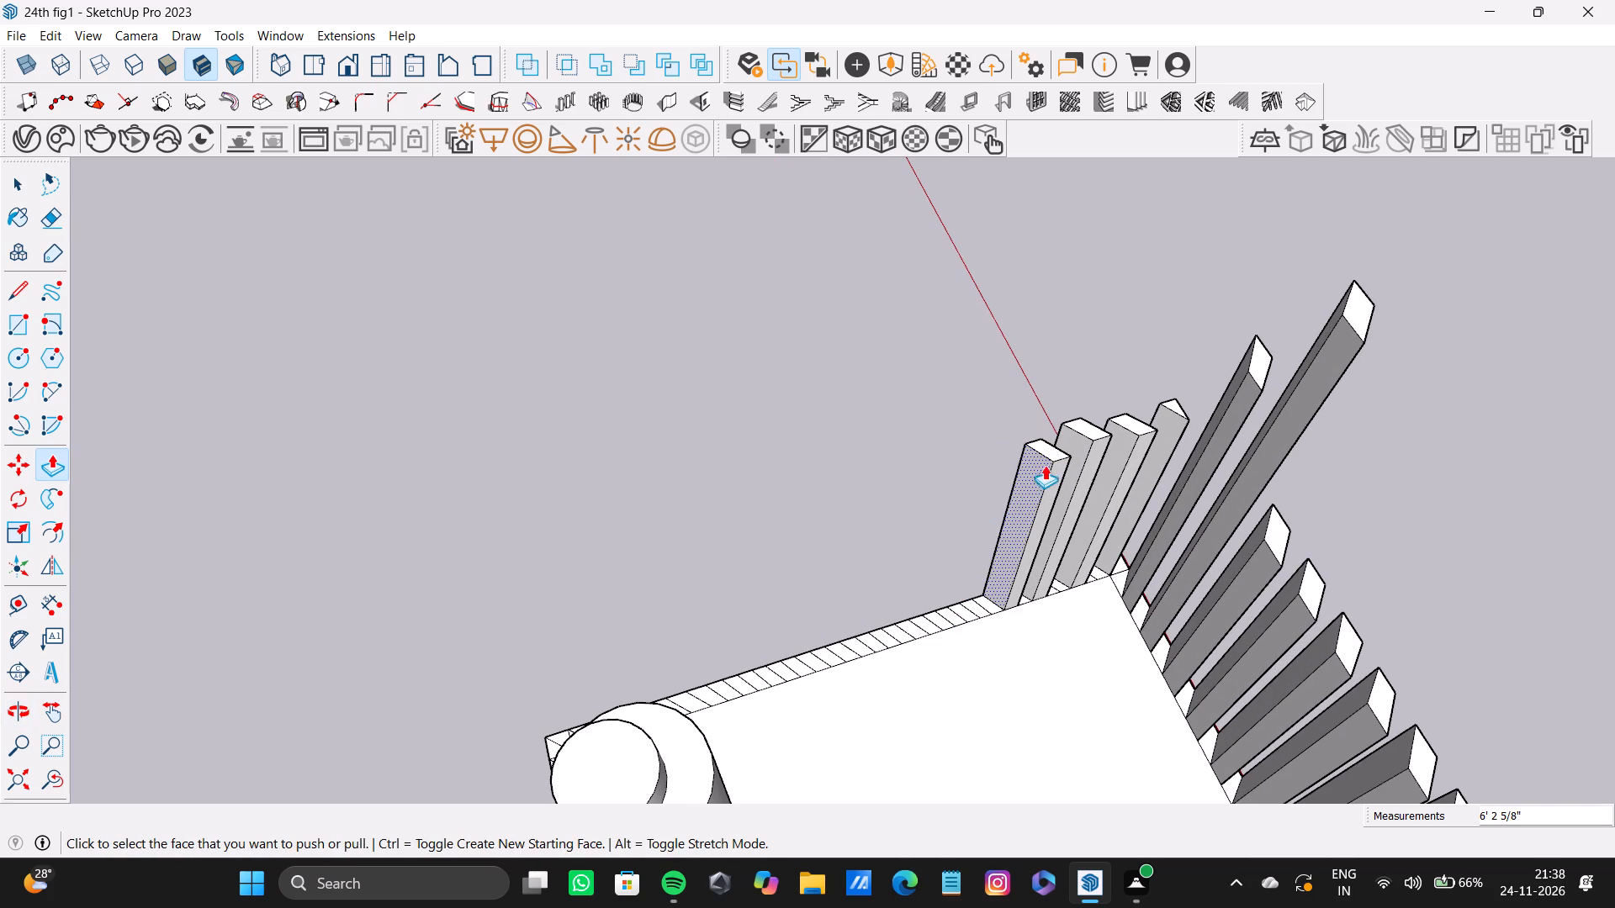
Push the last four slats up to the border's corner down flush with the slab, by 5' 11", 6' 2 5/8", 5' 11" and 5' 11".
{"action": "left_click_drag", "start_coordinate": [1051, 451], "coordinate": [970, 610]}
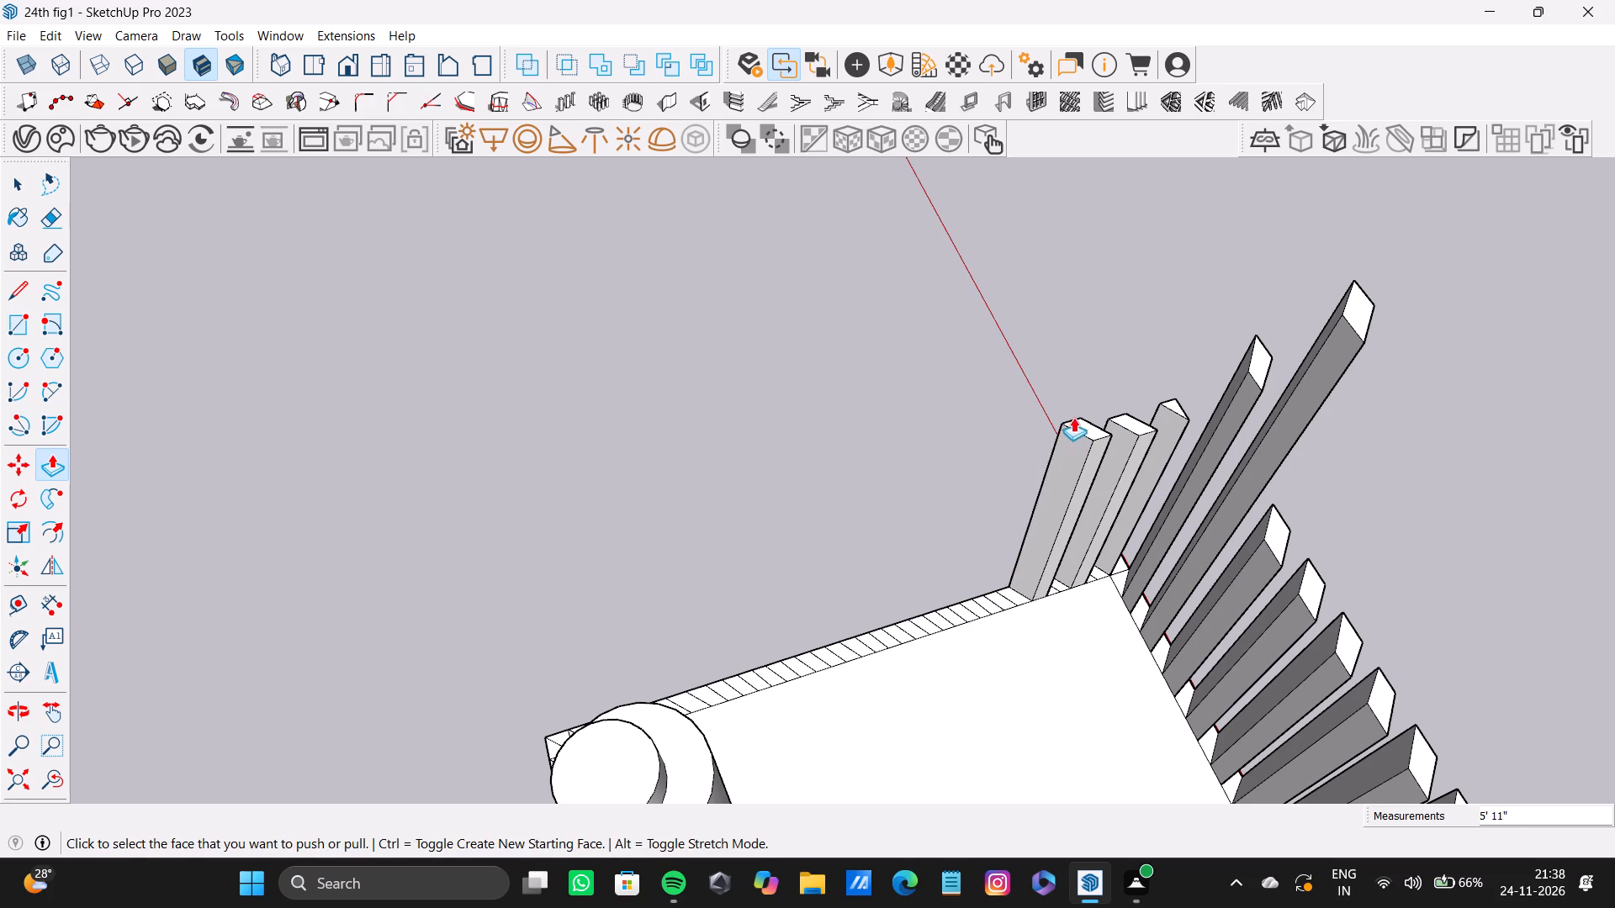
{"action": "left_click_drag", "start_coordinate": [1084, 426], "coordinate": [1019, 610]}
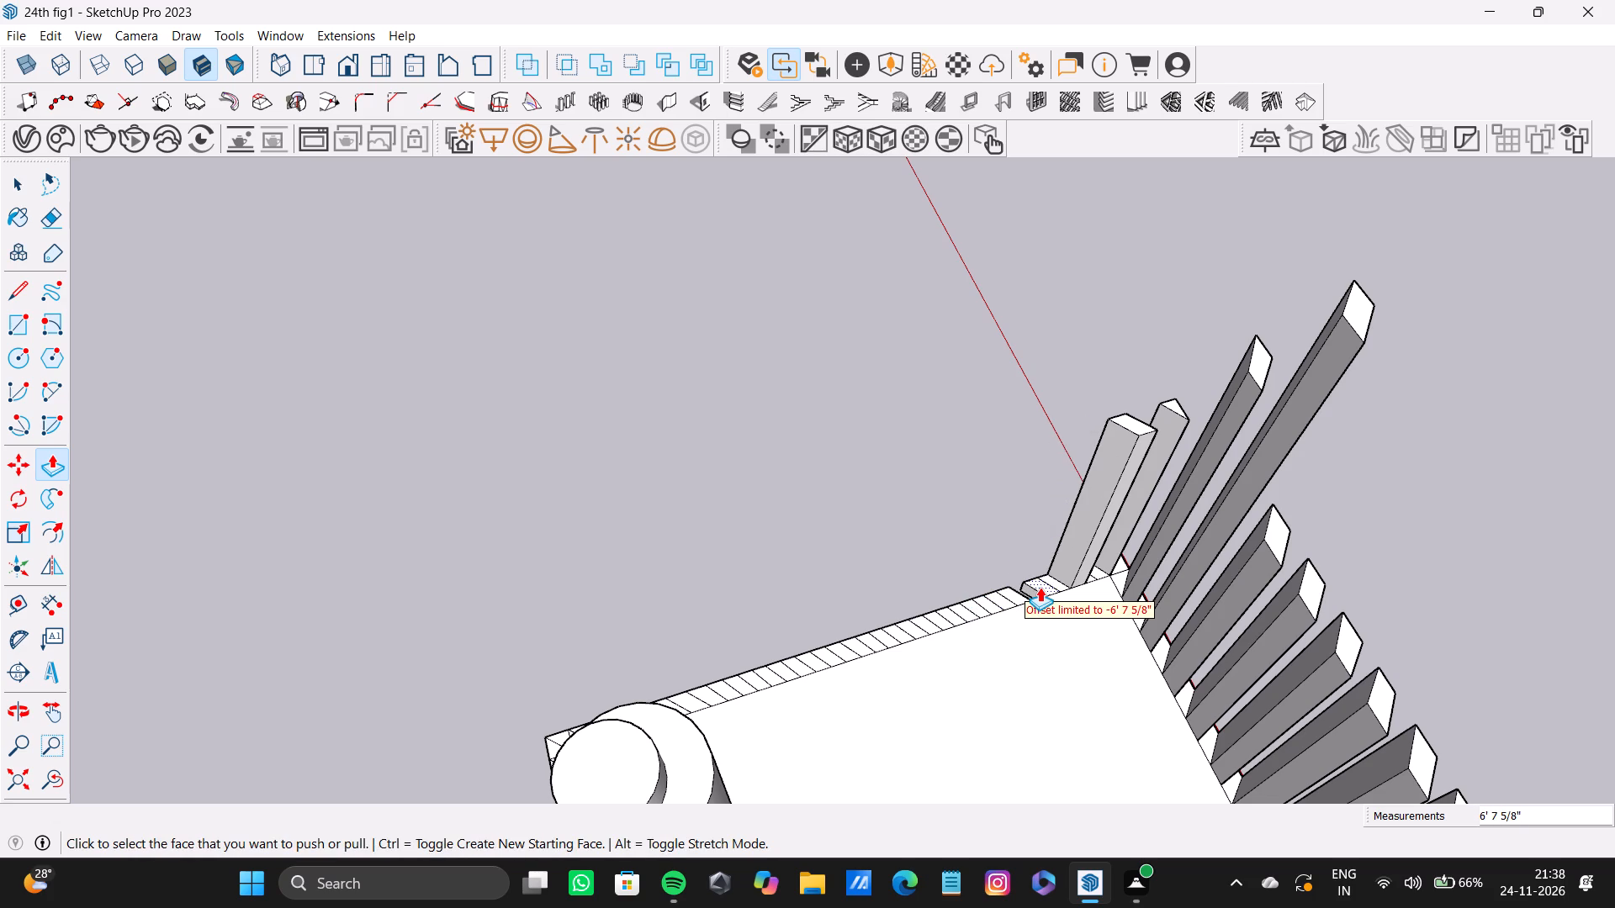
{"action": "key", "text": "ctrl+z"}
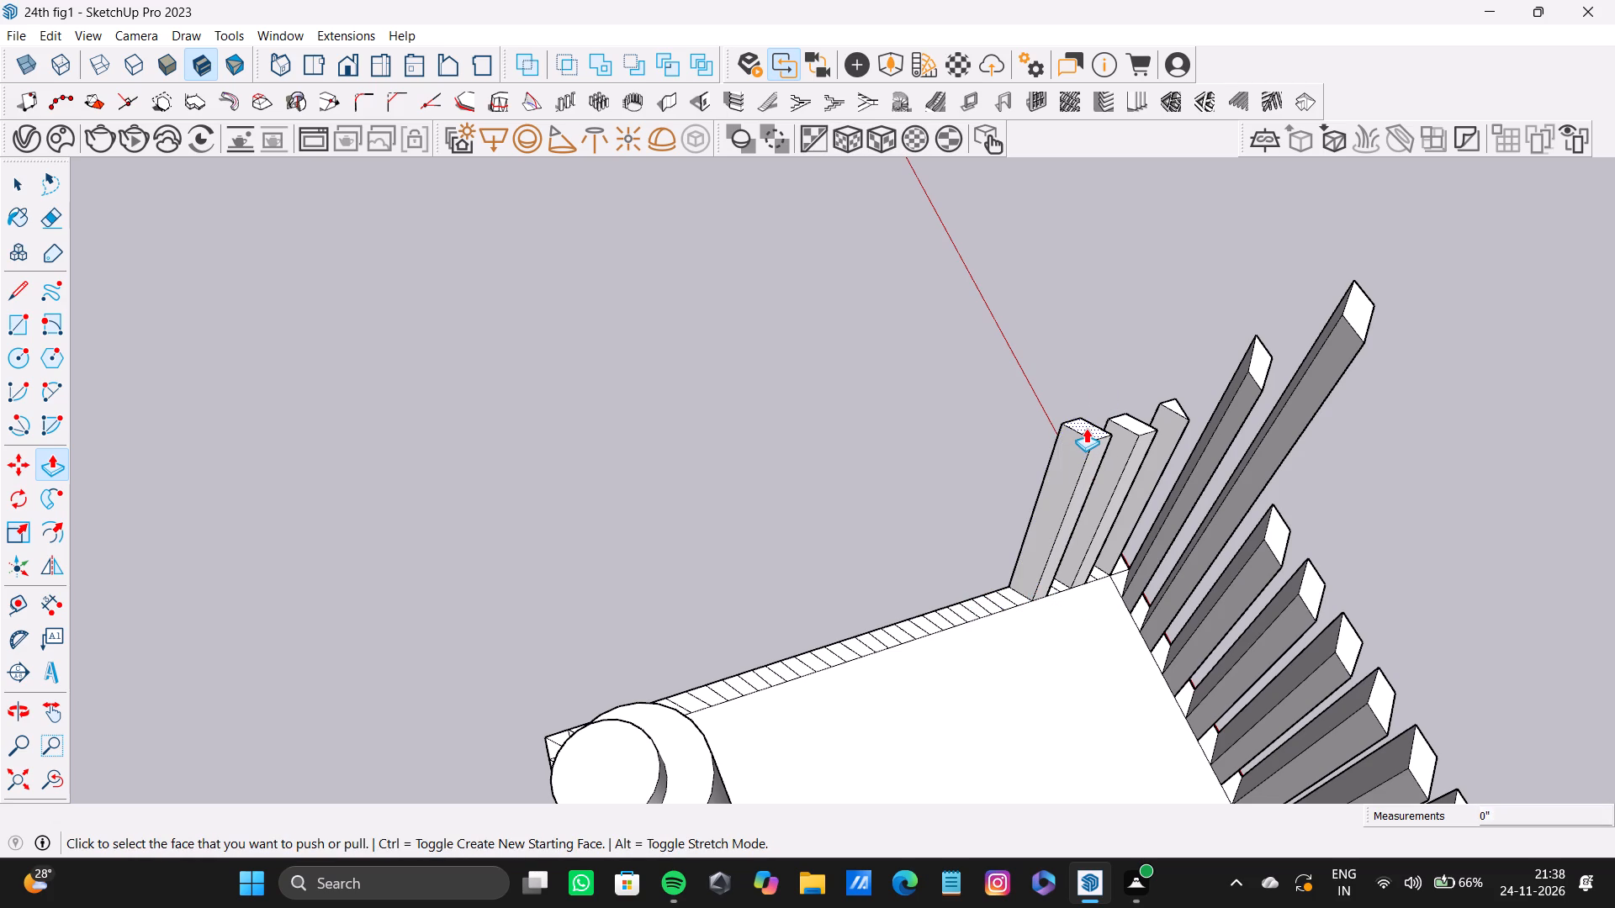
{"action": "left_click_drag", "start_coordinate": [1086, 428], "coordinate": [1043, 598]}
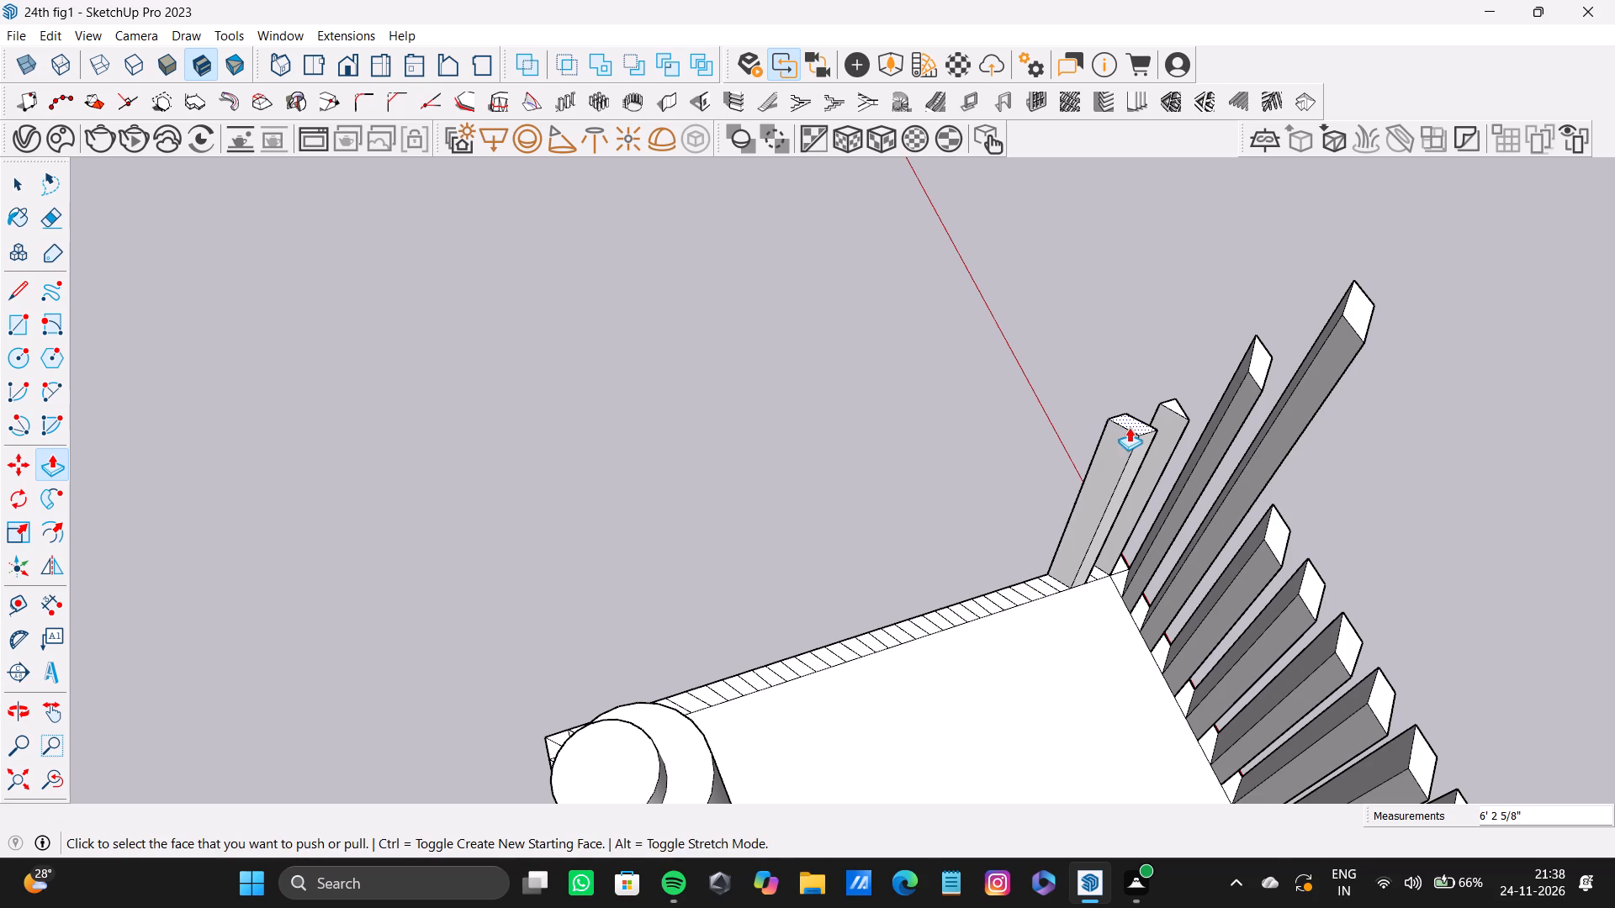
{"action": "left_click_drag", "start_coordinate": [1131, 427], "coordinate": [1042, 582]}
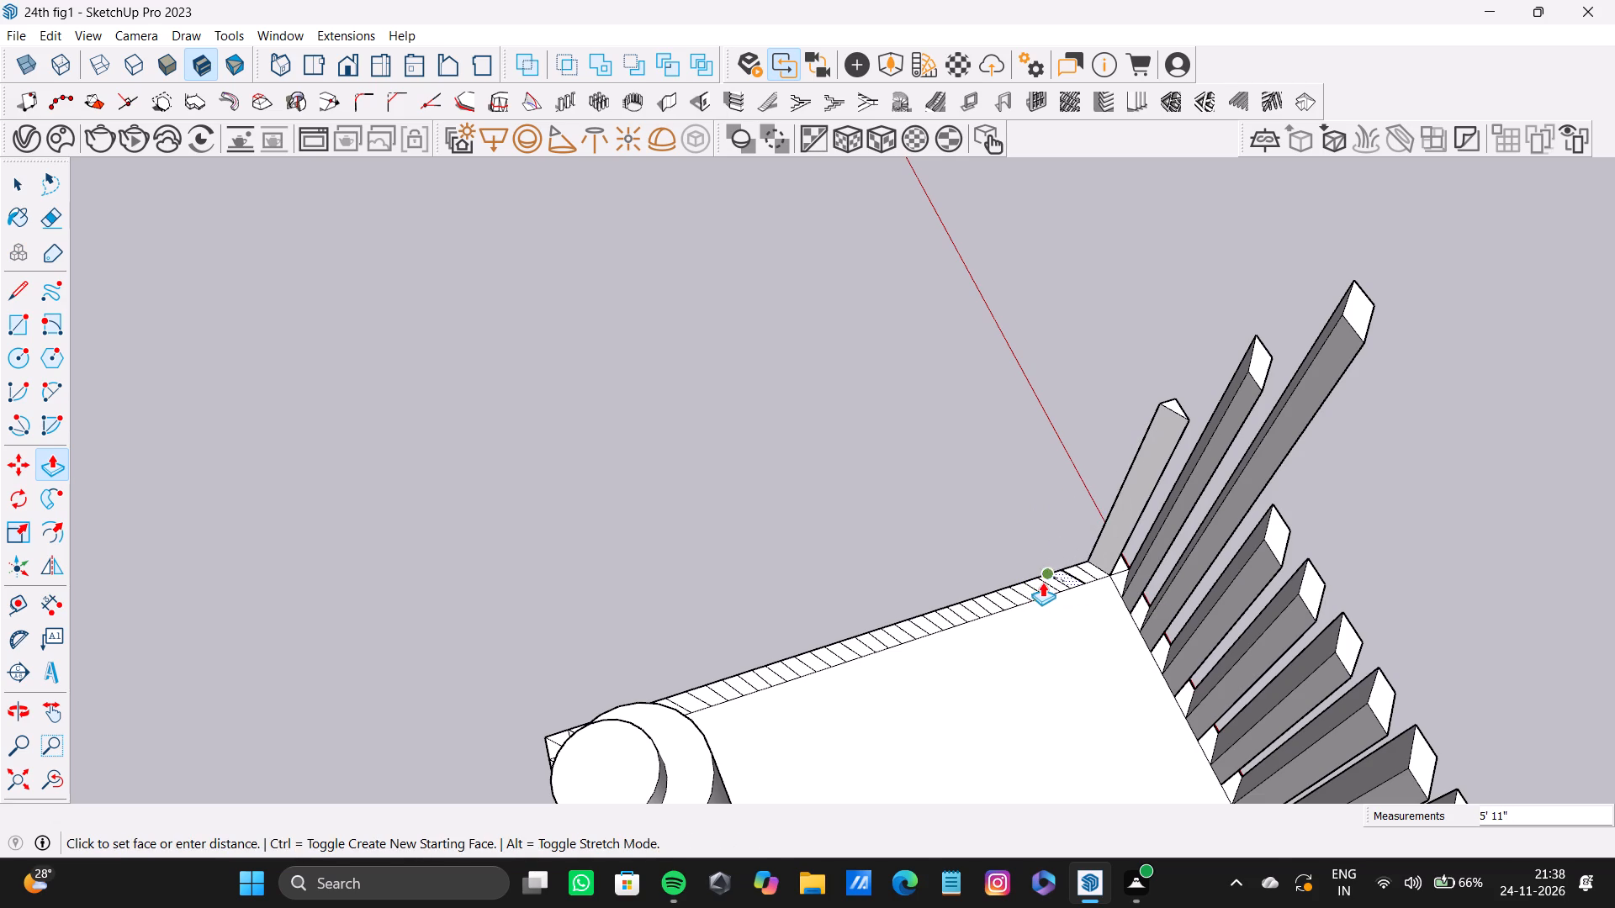
{"action": "left_click_drag", "start_coordinate": [1042, 582], "coordinate": [1038, 582]}
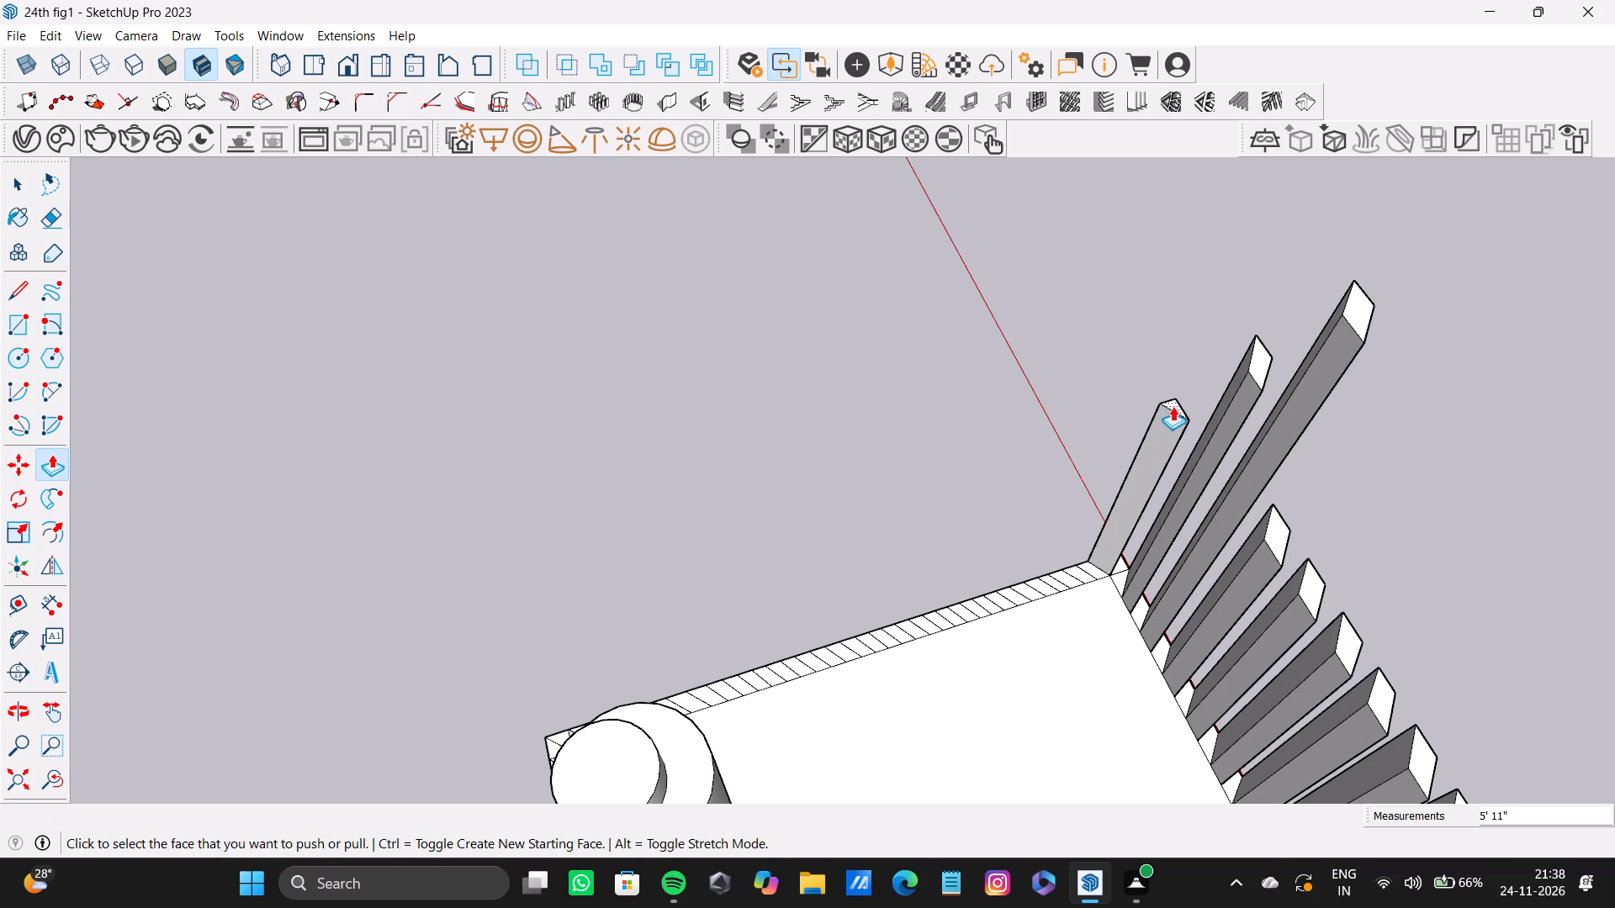
{"action": "left_click_drag", "start_coordinate": [1173, 406], "coordinate": [1093, 570]}
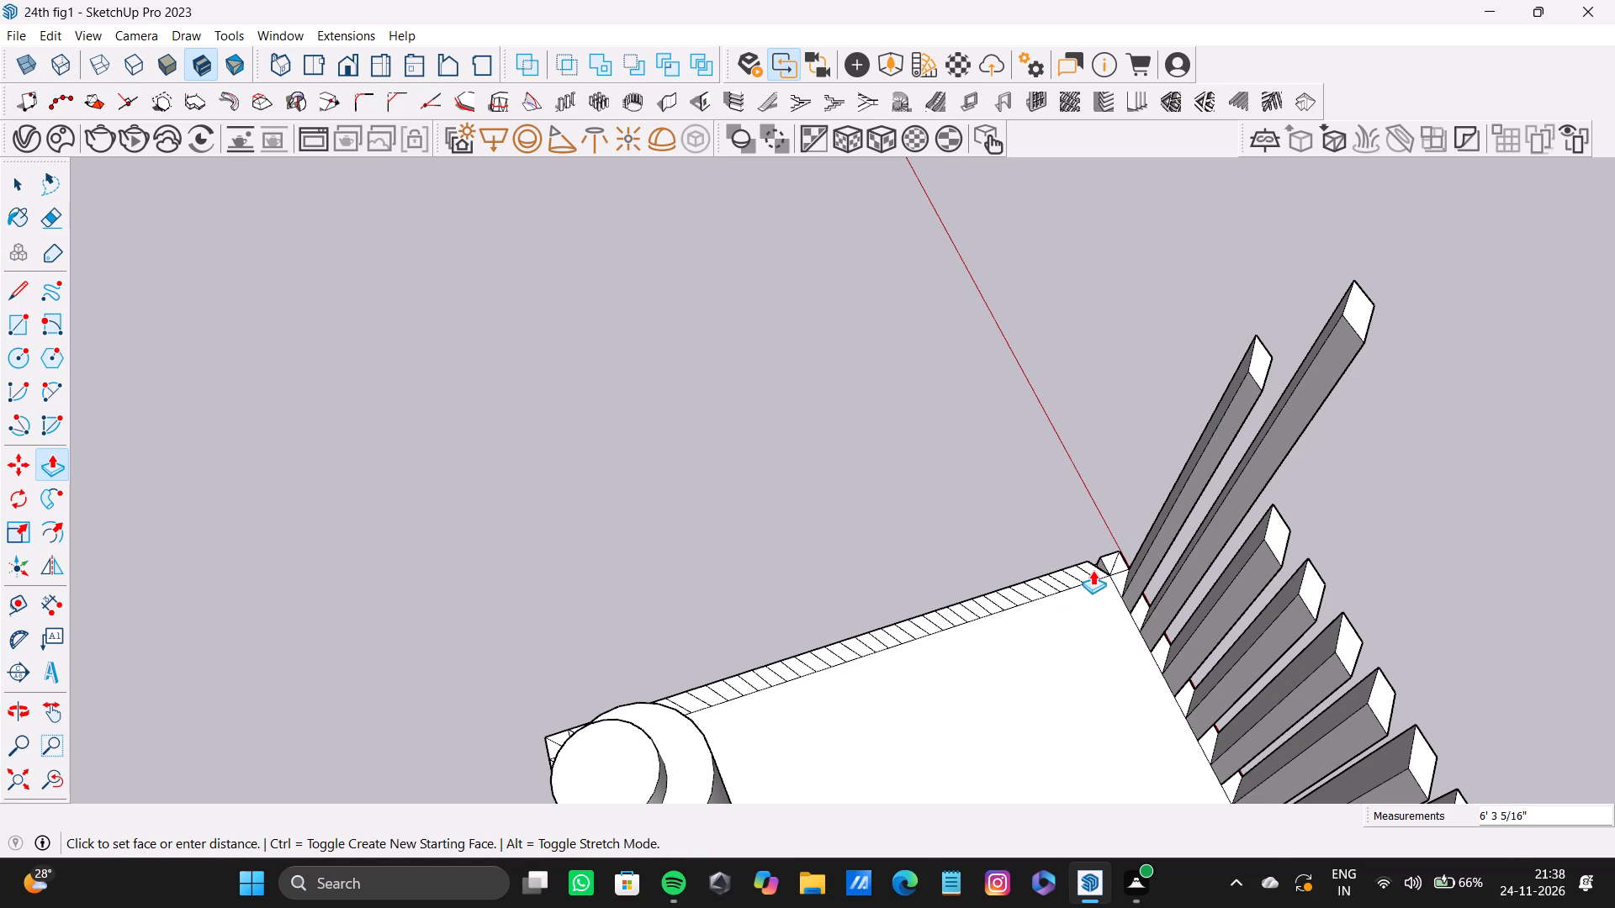
{"action": "left_click_drag", "start_coordinate": [1093, 570], "coordinate": [1030, 593]}
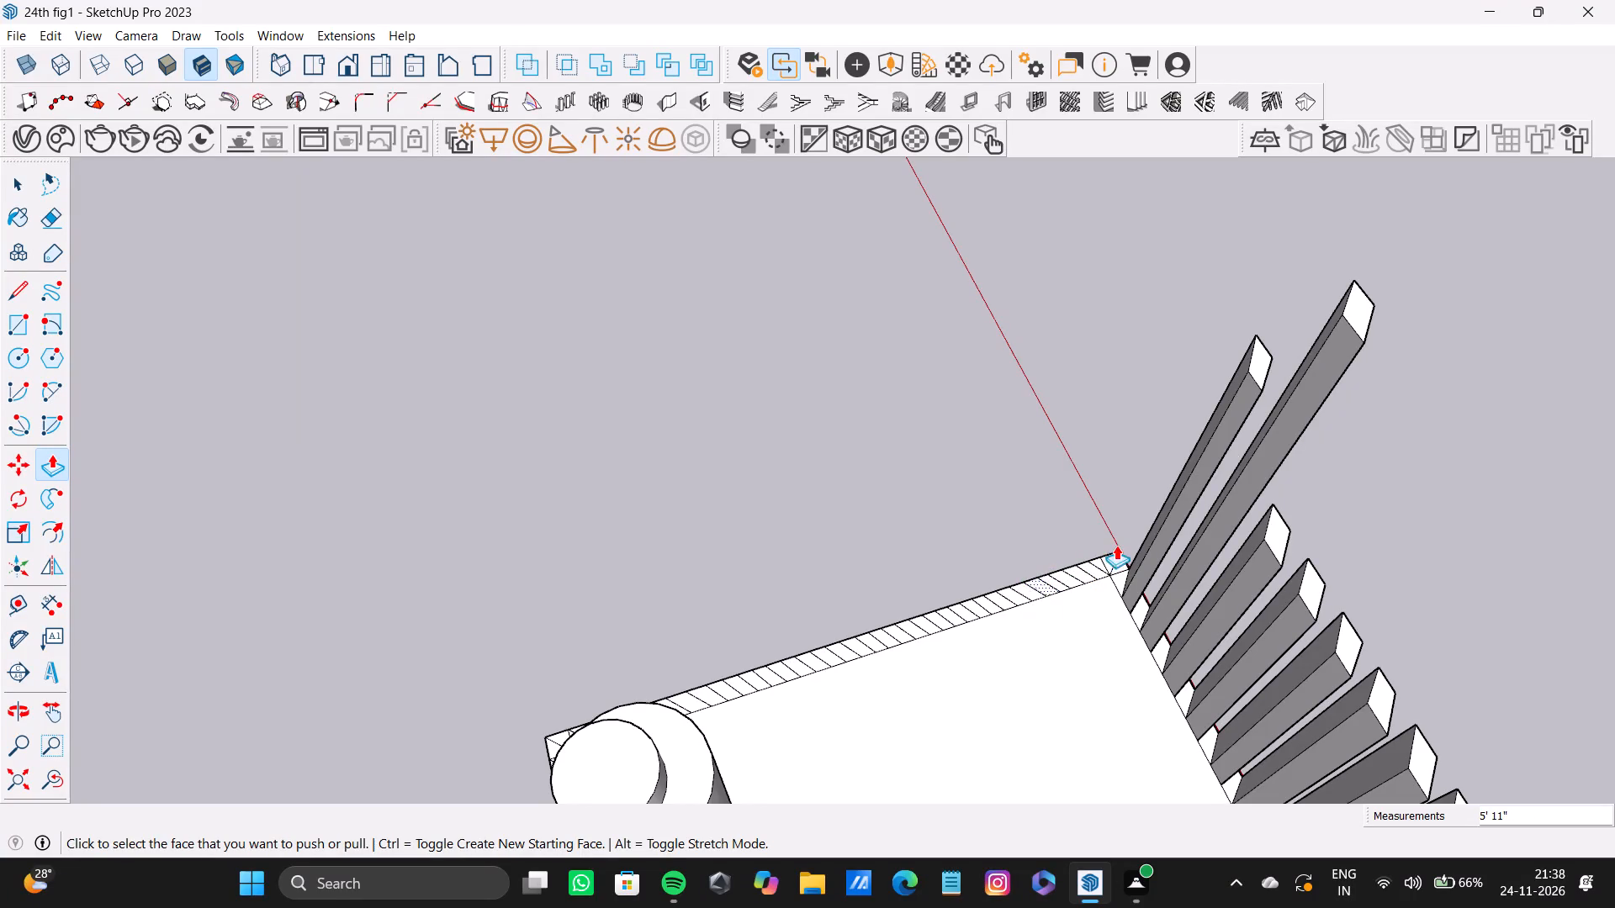
Push the first four slats on the adjoining border down flush with the slab, the first two by 7' 11 1/2" and 10' 1 3/4".
{"action": "left_click_drag", "start_coordinate": [1253, 372], "coordinate": [1147, 623]}
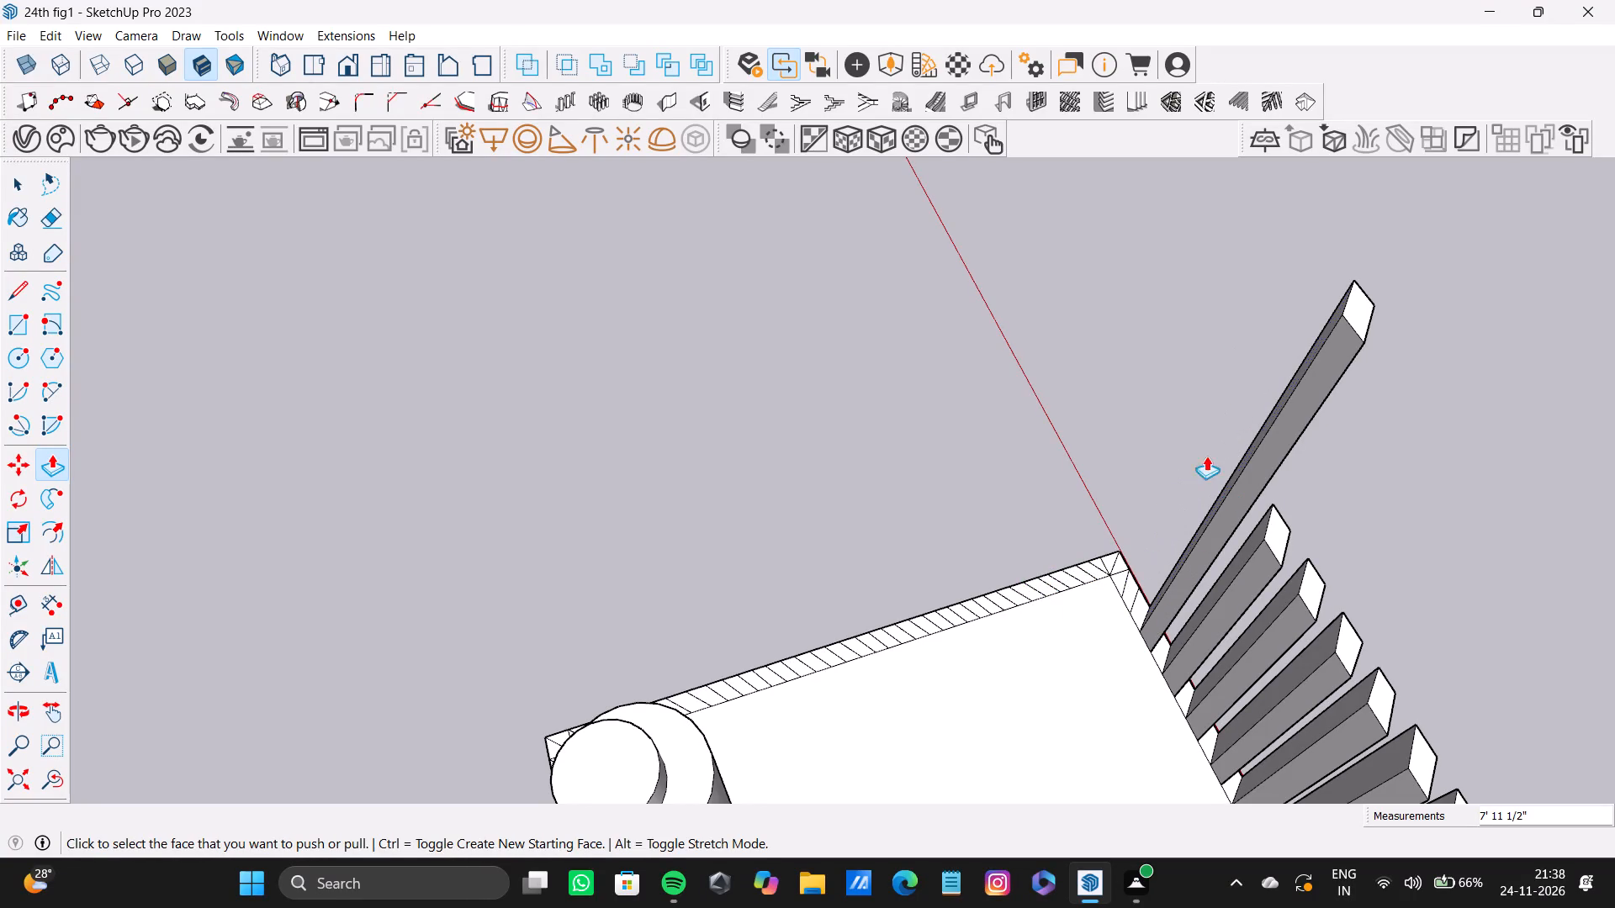
{"action": "left_click_drag", "start_coordinate": [1348, 321], "coordinate": [1145, 663]}
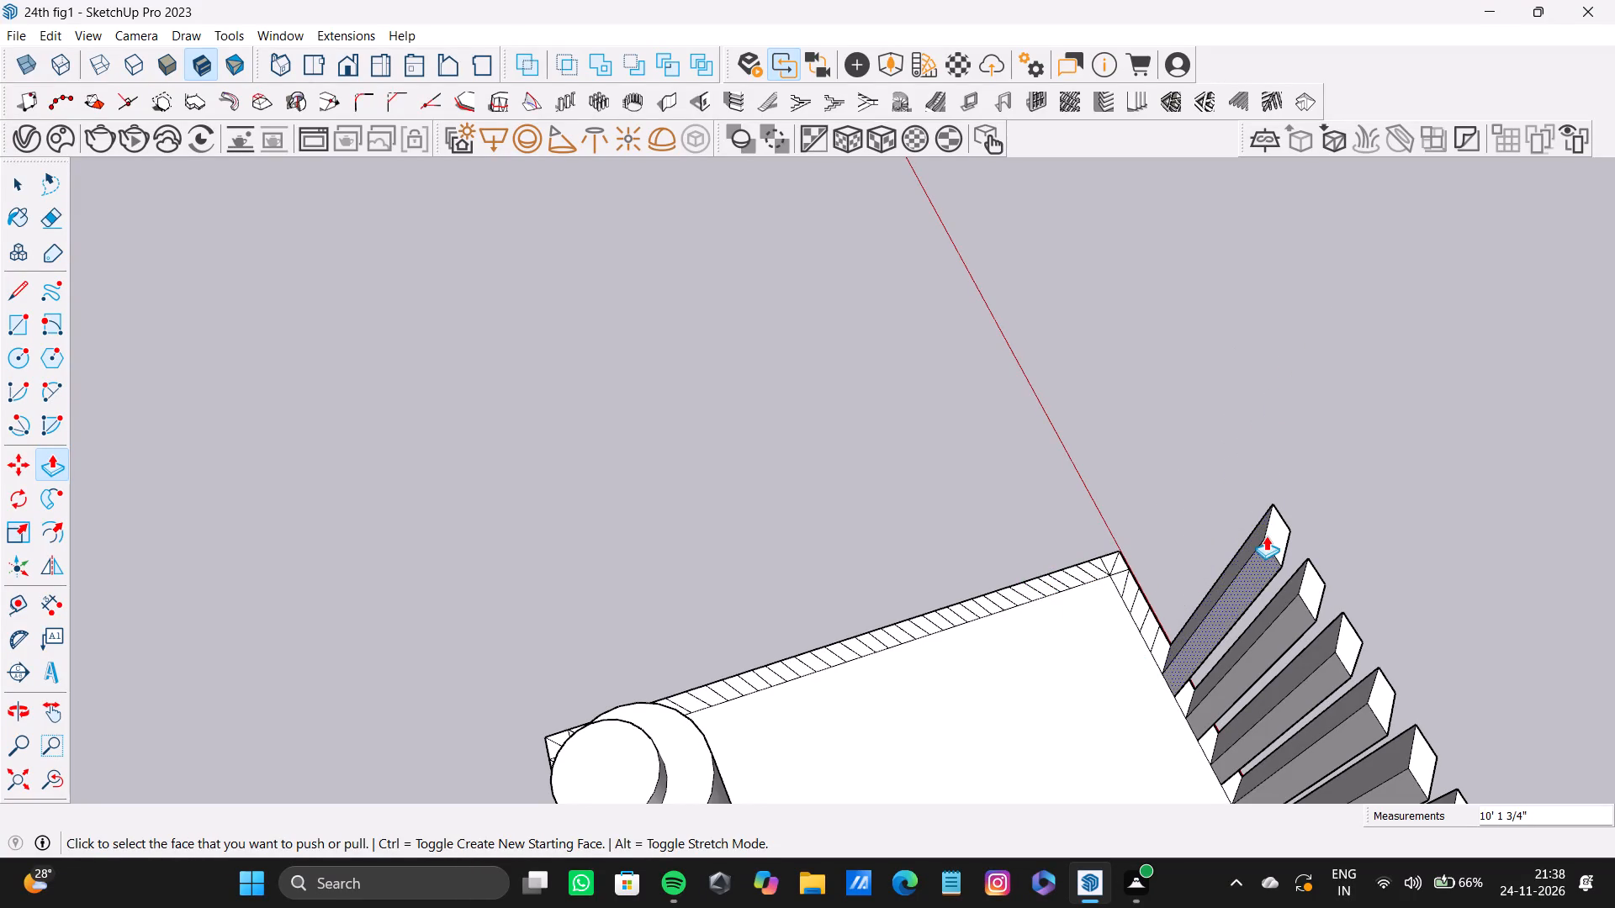
{"action": "left_click_drag", "start_coordinate": [1266, 535], "coordinate": [1152, 672]}
{"action": "left_click_drag", "start_coordinate": [1315, 594], "coordinate": [1214, 698]}
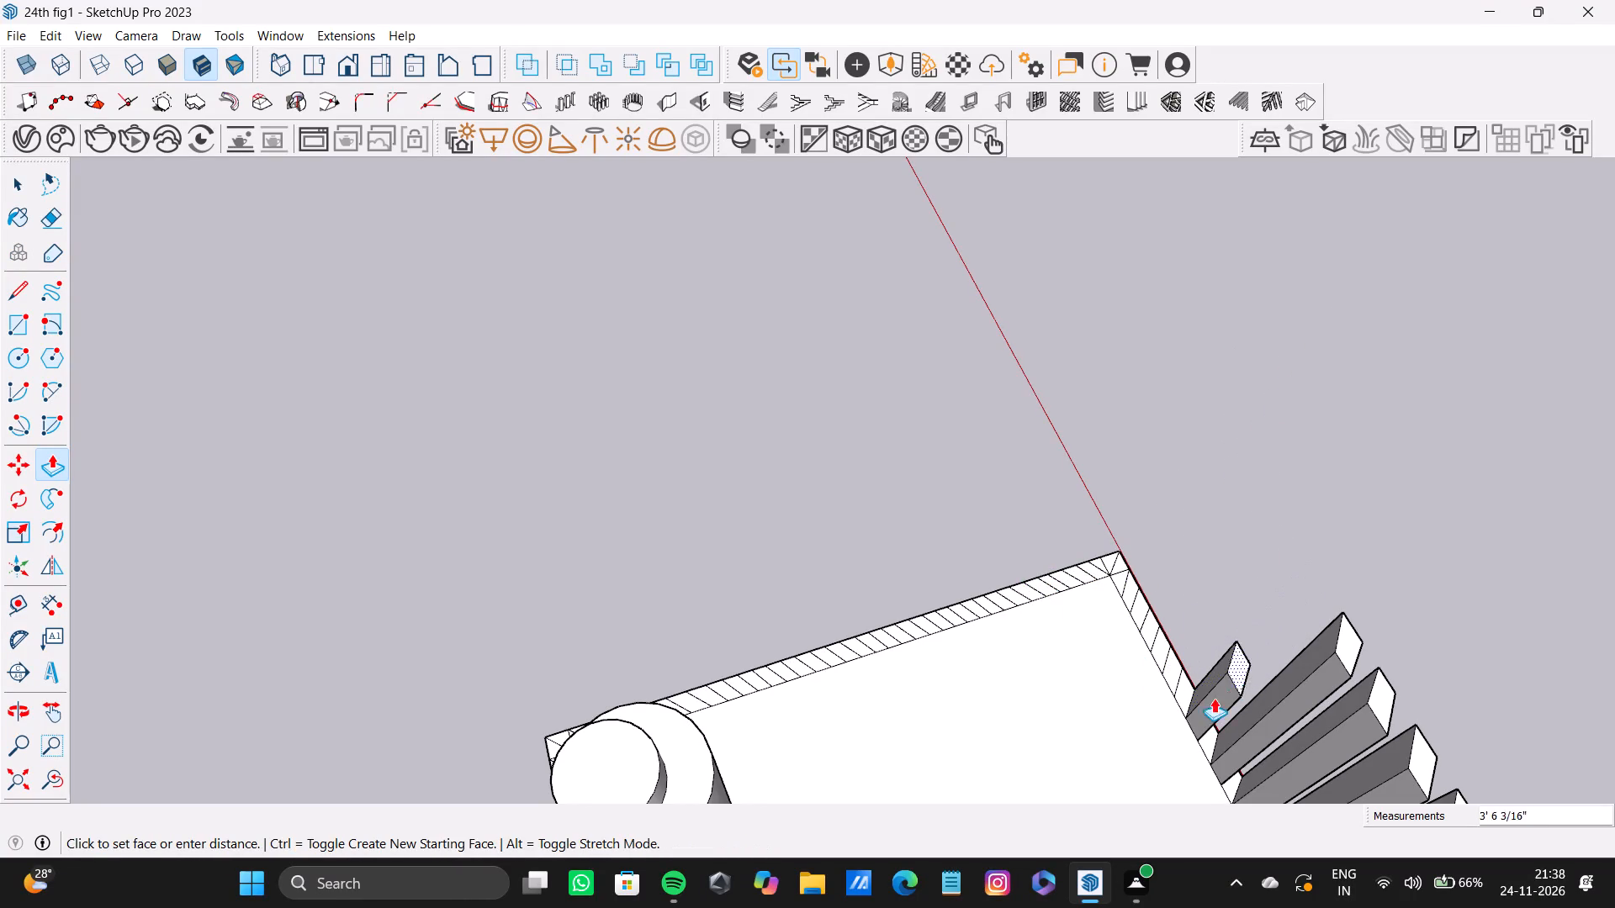
{"action": "left_click_drag", "start_coordinate": [1214, 698], "coordinate": [1168, 721]}
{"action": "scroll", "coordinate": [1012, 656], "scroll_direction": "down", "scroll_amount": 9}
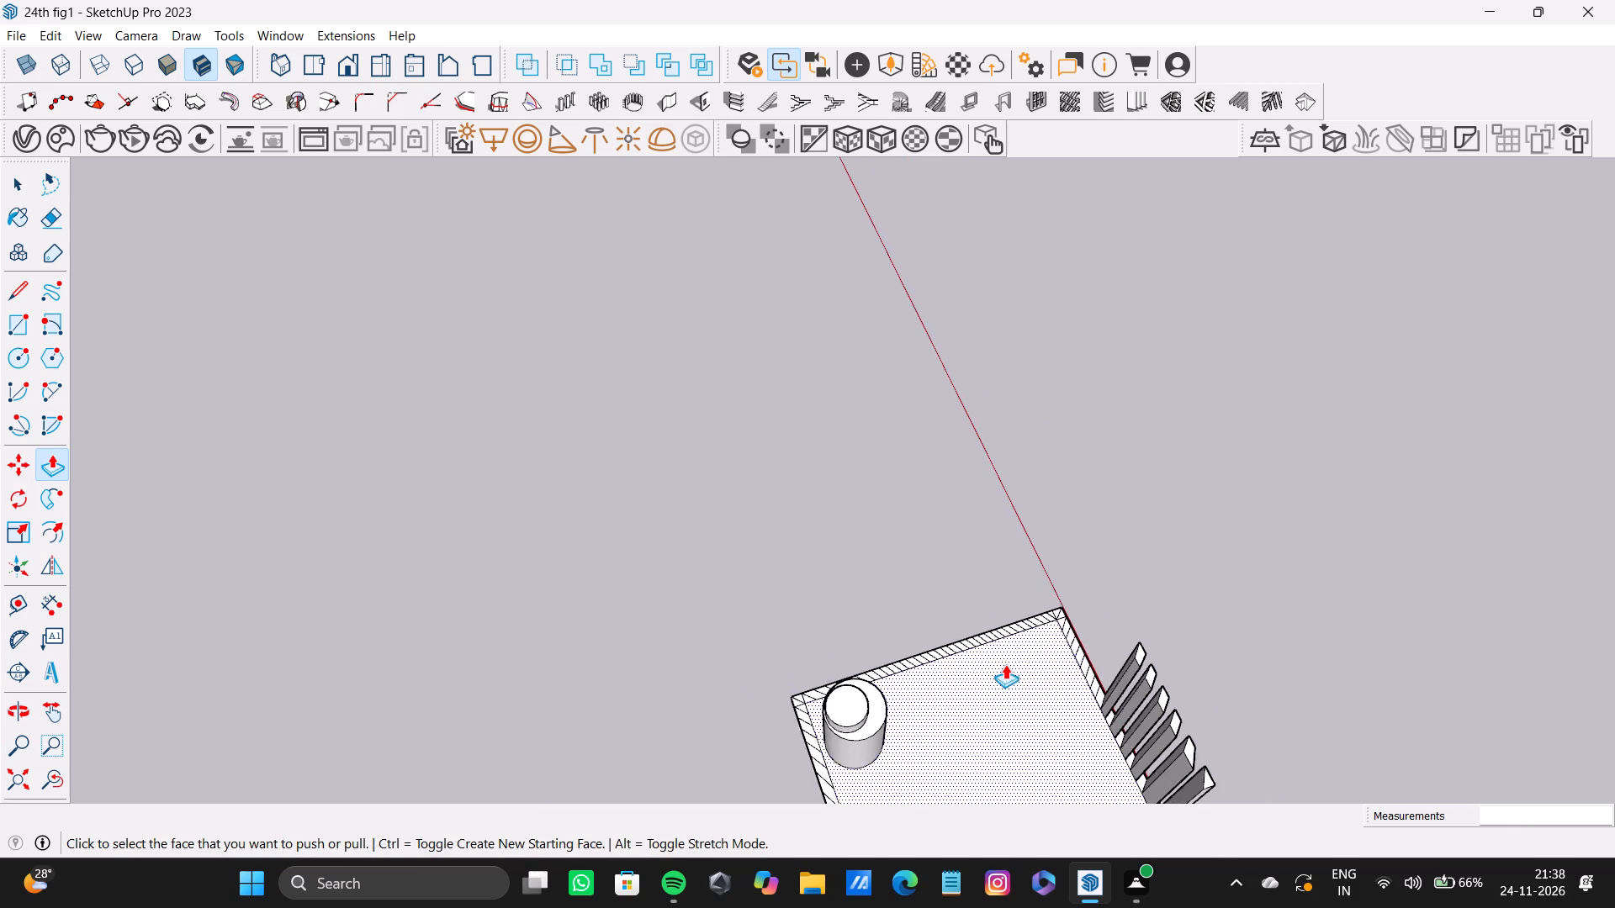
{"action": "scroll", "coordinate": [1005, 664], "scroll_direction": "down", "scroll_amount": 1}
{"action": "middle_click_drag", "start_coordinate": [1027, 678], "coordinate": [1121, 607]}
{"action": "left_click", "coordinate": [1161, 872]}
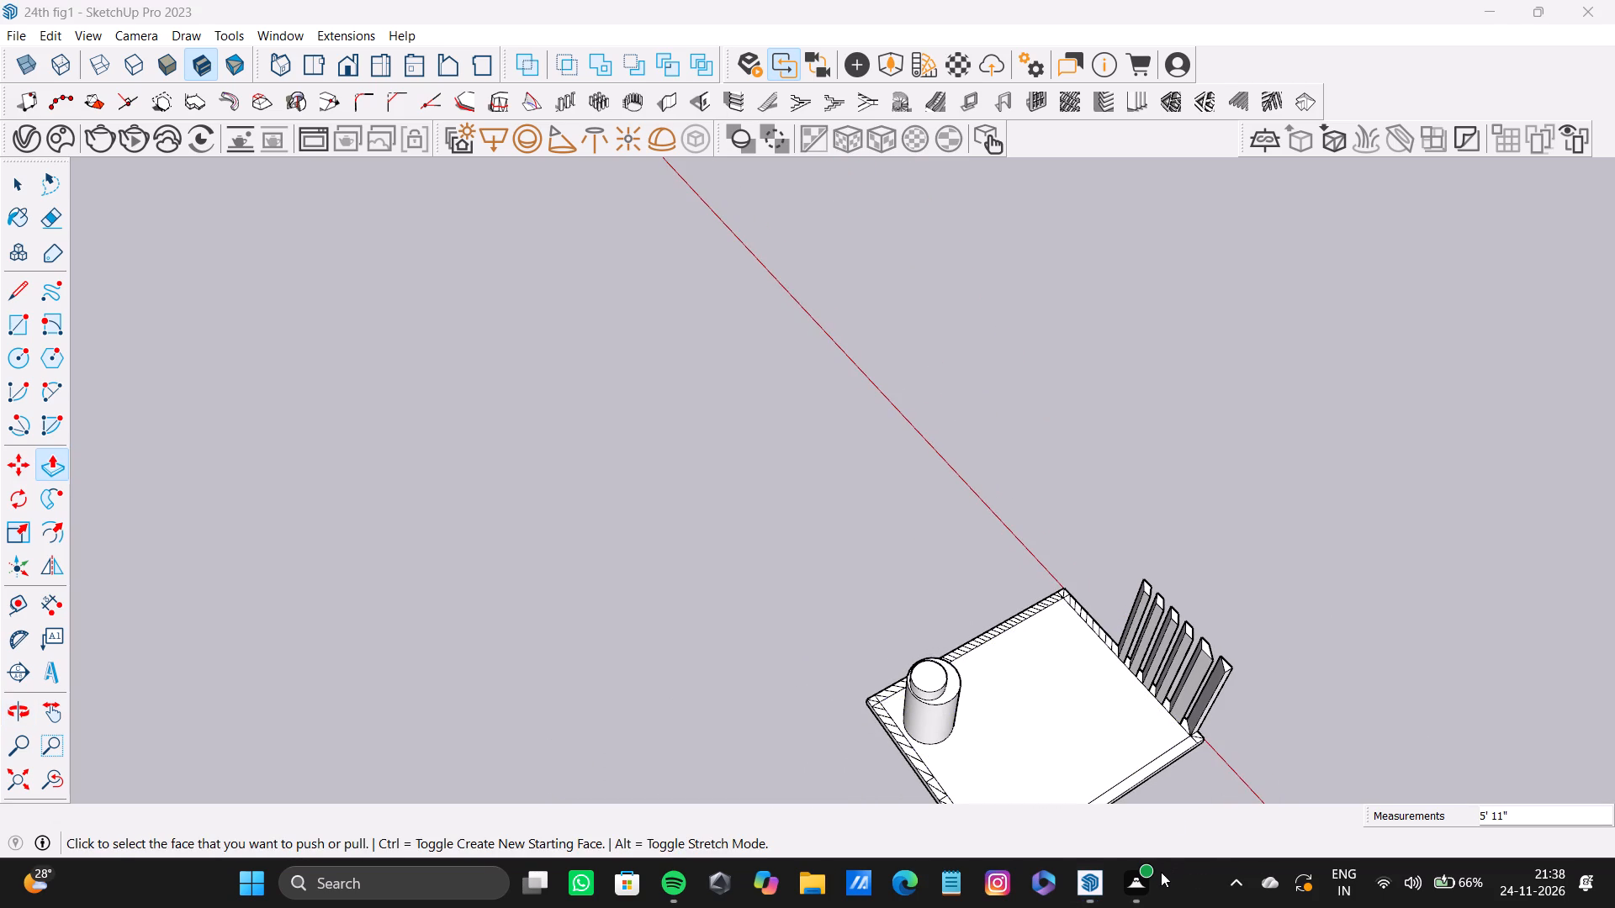
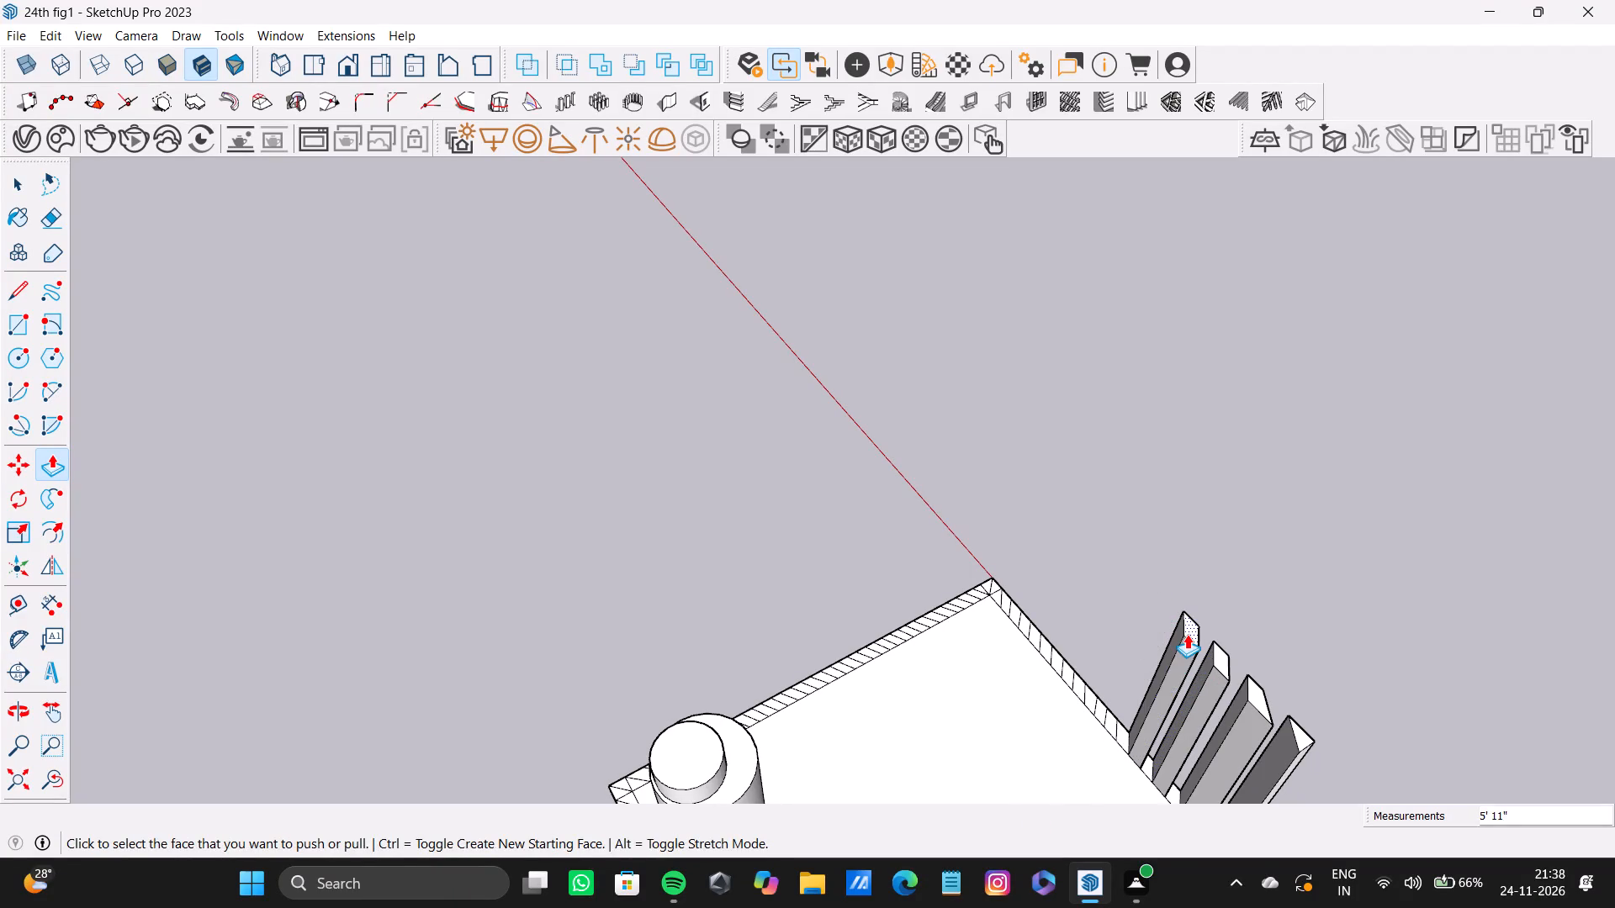
Push the remaining four raised slats on this border down flush with the slab, the last three by 5' 11" each.
{"action": "left_click_drag", "start_coordinate": [1187, 632], "coordinate": [1088, 779]}
{"action": "left_click_drag", "start_coordinate": [1218, 659], "coordinate": [1129, 776]}
{"action": "scroll", "coordinate": [1037, 773], "scroll_direction": "down", "scroll_amount": 5}
{"action": "middle_click_drag", "start_coordinate": [1019, 773], "coordinate": [1213, 693]}
{"action": "scroll", "coordinate": [1211, 550], "scroll_direction": "up", "scroll_amount": 9}
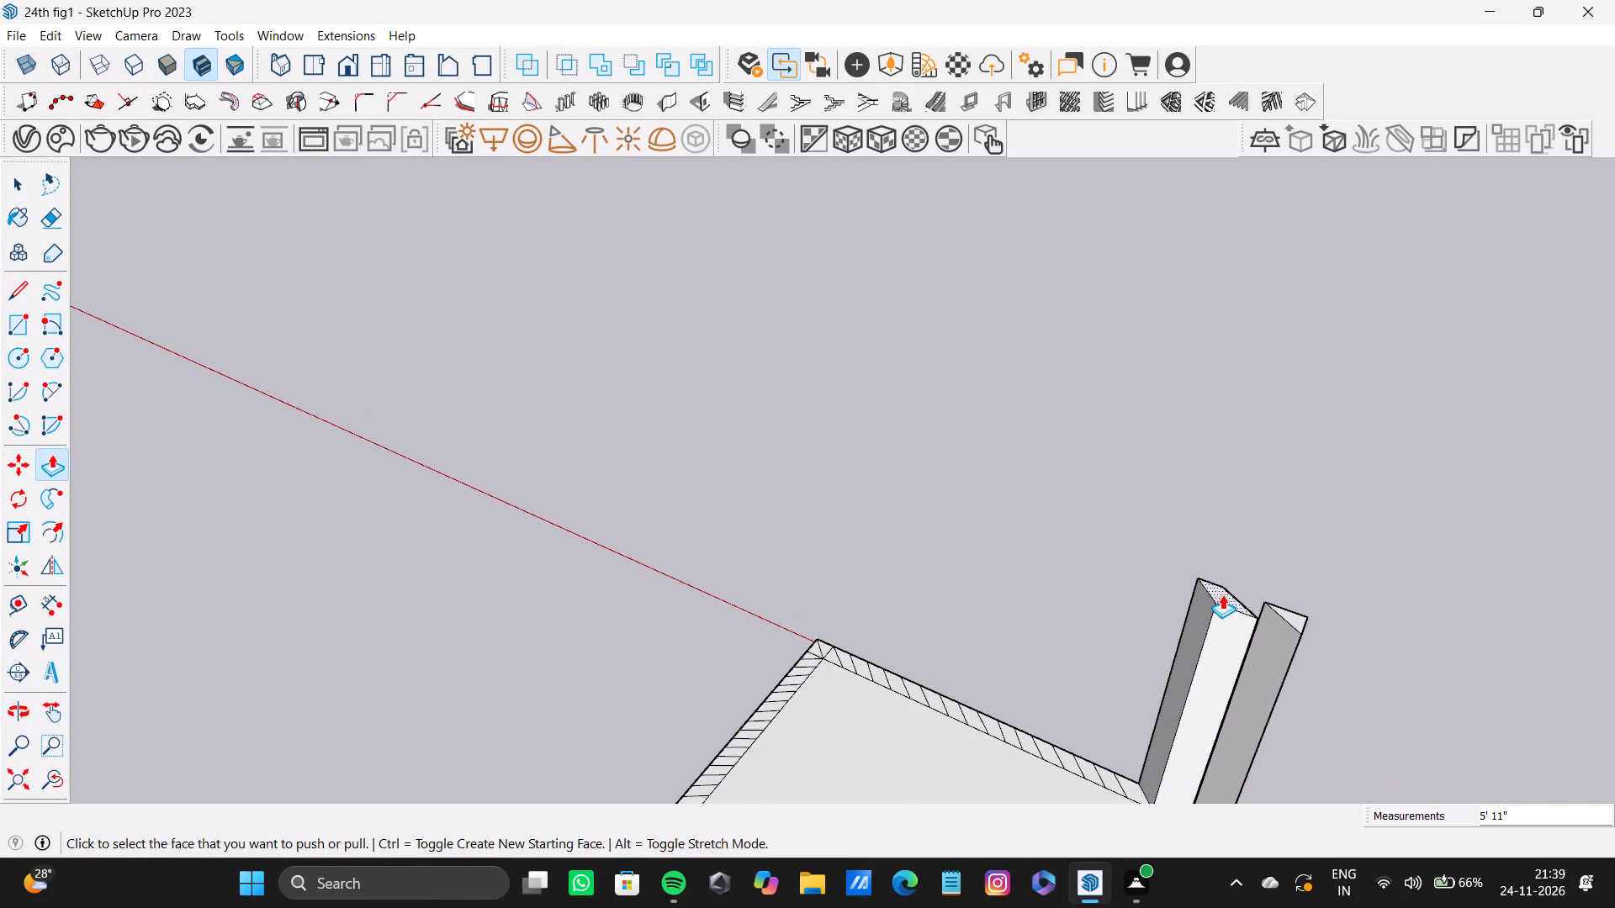
{"action": "left_click_drag", "start_coordinate": [1222, 594], "coordinate": [1083, 801]}
{"action": "scroll", "coordinate": [994, 742], "scroll_direction": "down", "scroll_amount": 5}
{"action": "middle_click_drag", "start_coordinate": [987, 741], "coordinate": [1131, 649]}
{"action": "scroll", "coordinate": [1176, 576], "scroll_direction": "up", "scroll_amount": 4}
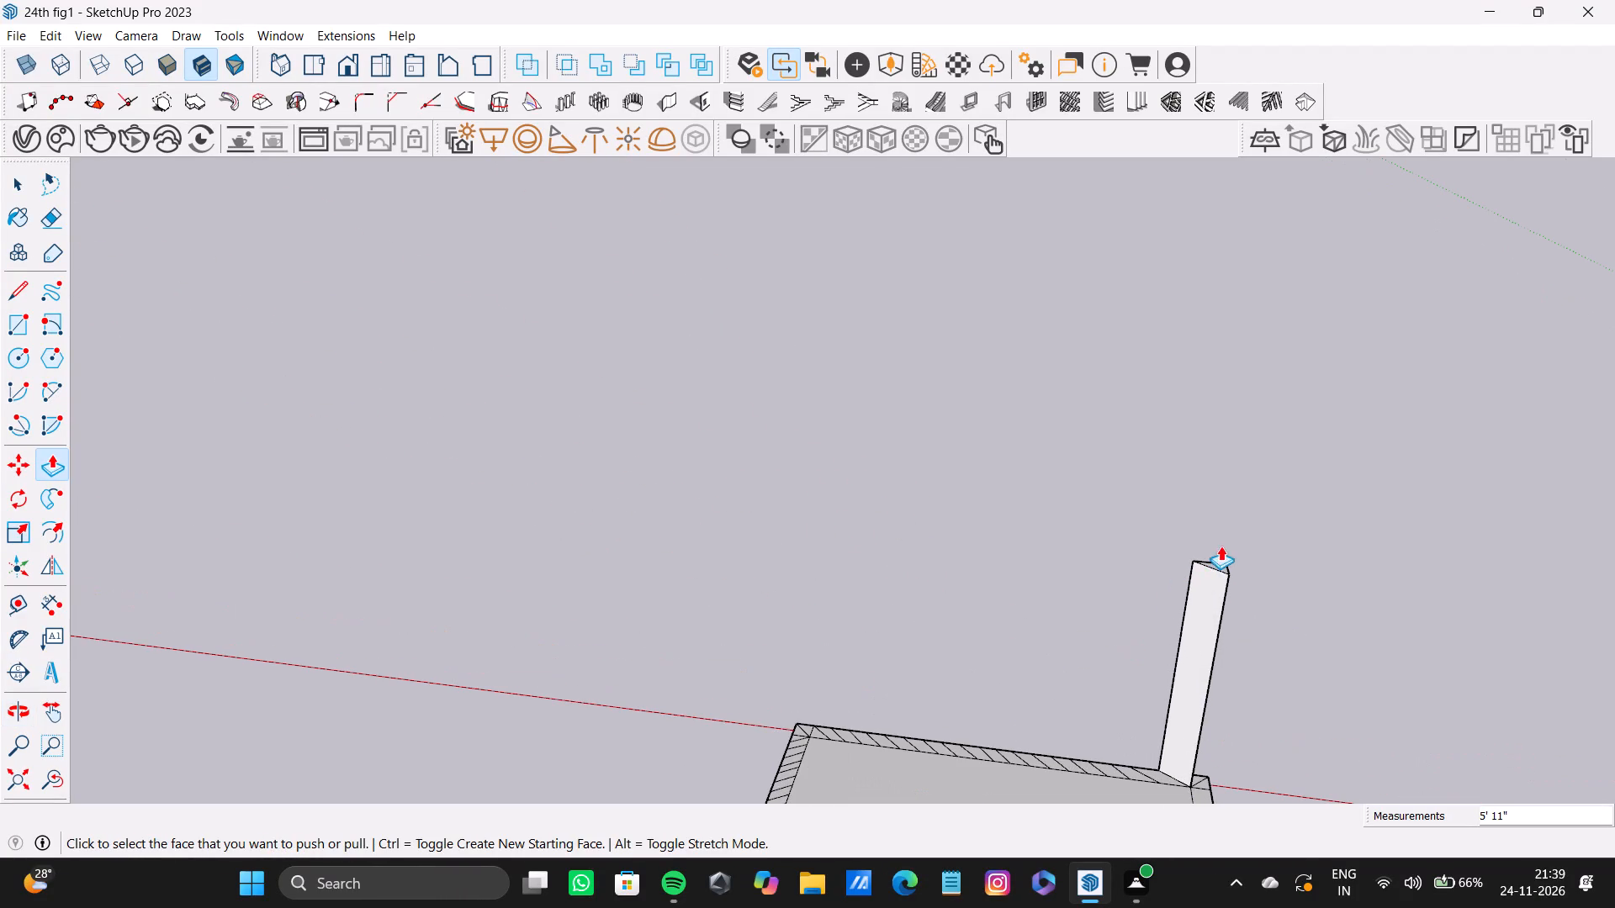
{"action": "left_click_drag", "start_coordinate": [1217, 563], "coordinate": [1115, 786]}
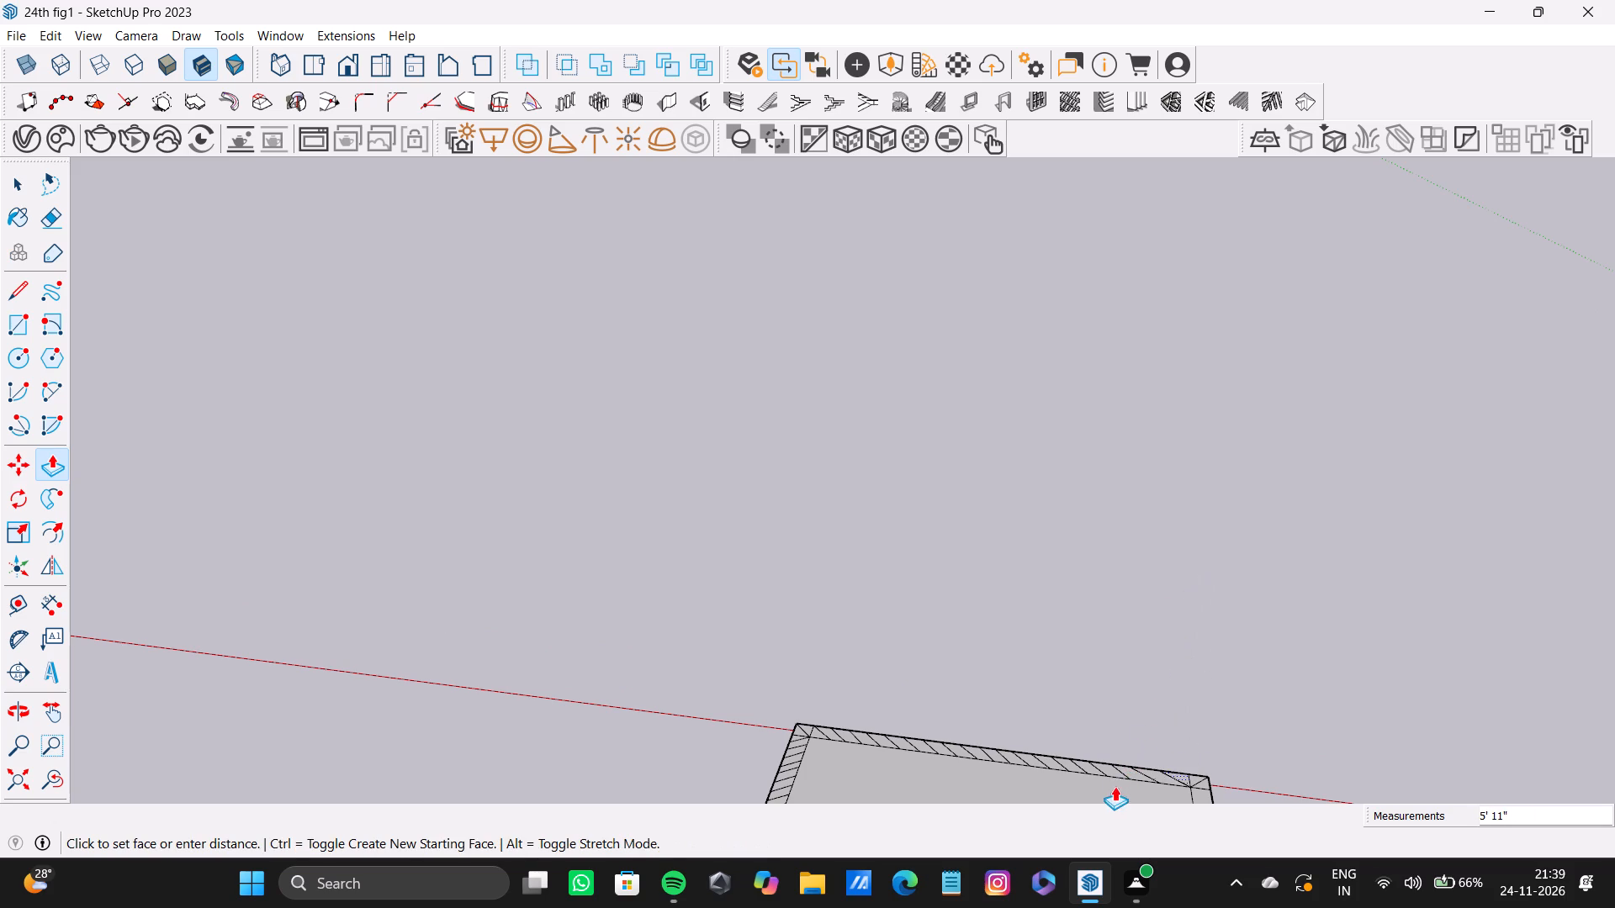
{"action": "left_click_drag", "start_coordinate": [1115, 786], "coordinate": [1118, 788]}
Select the diagonal at the slab's corner and the first eight slanted slat lines along the flattened border beside the red axis.
{"action": "scroll", "coordinate": [924, 686], "scroll_direction": "down", "scroll_amount": 20}
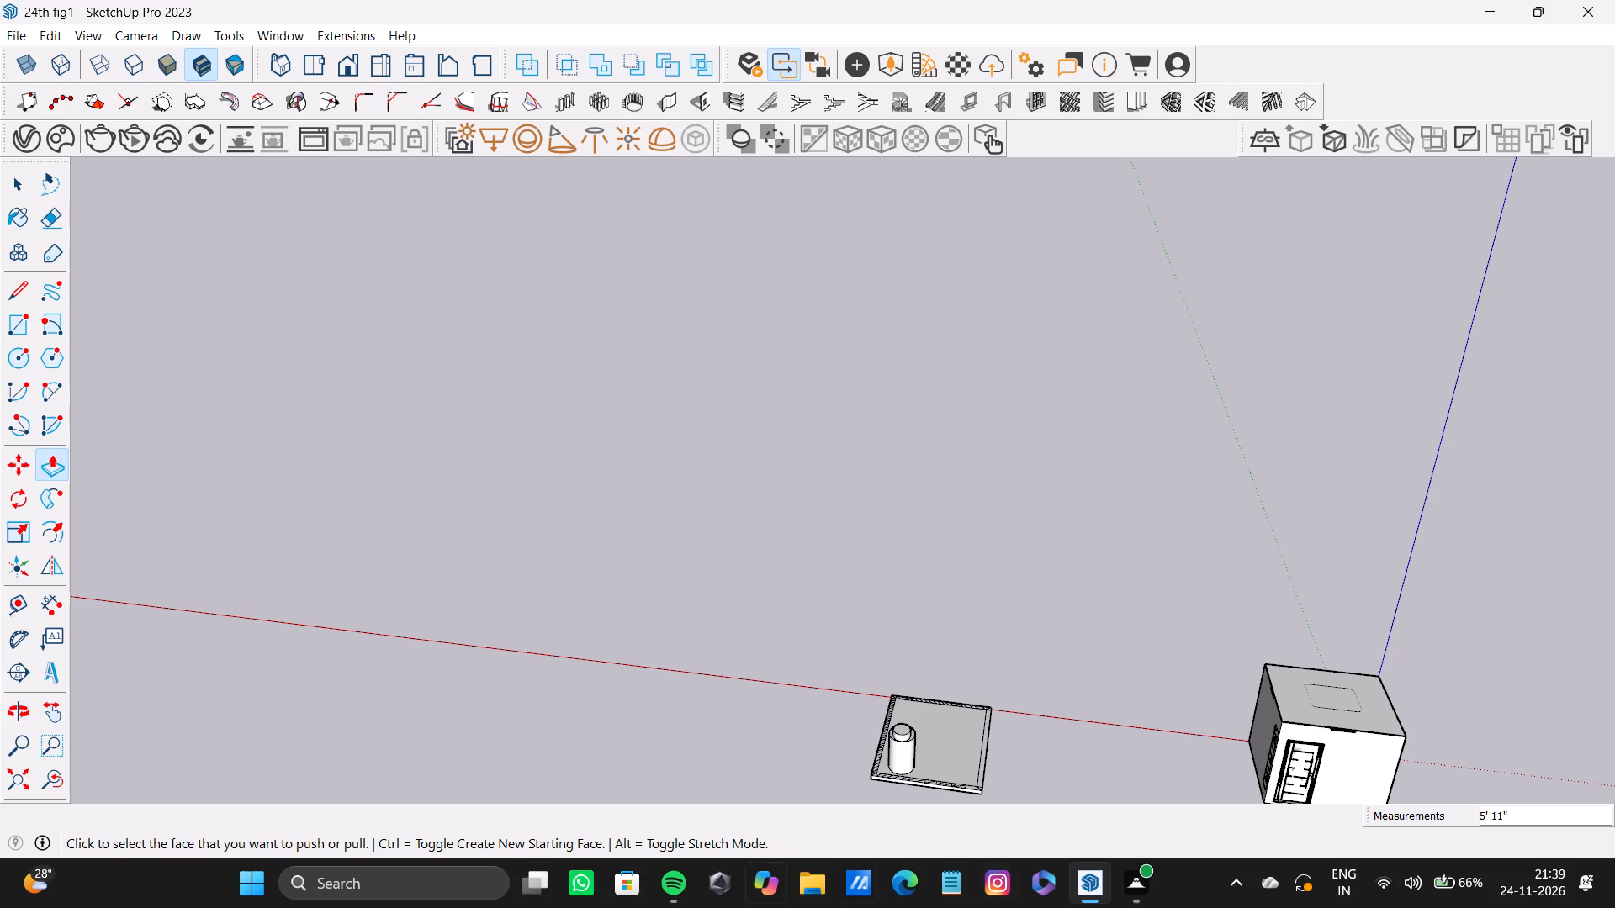
{"action": "scroll", "coordinate": [949, 721], "scroll_direction": "up", "scroll_amount": 2}
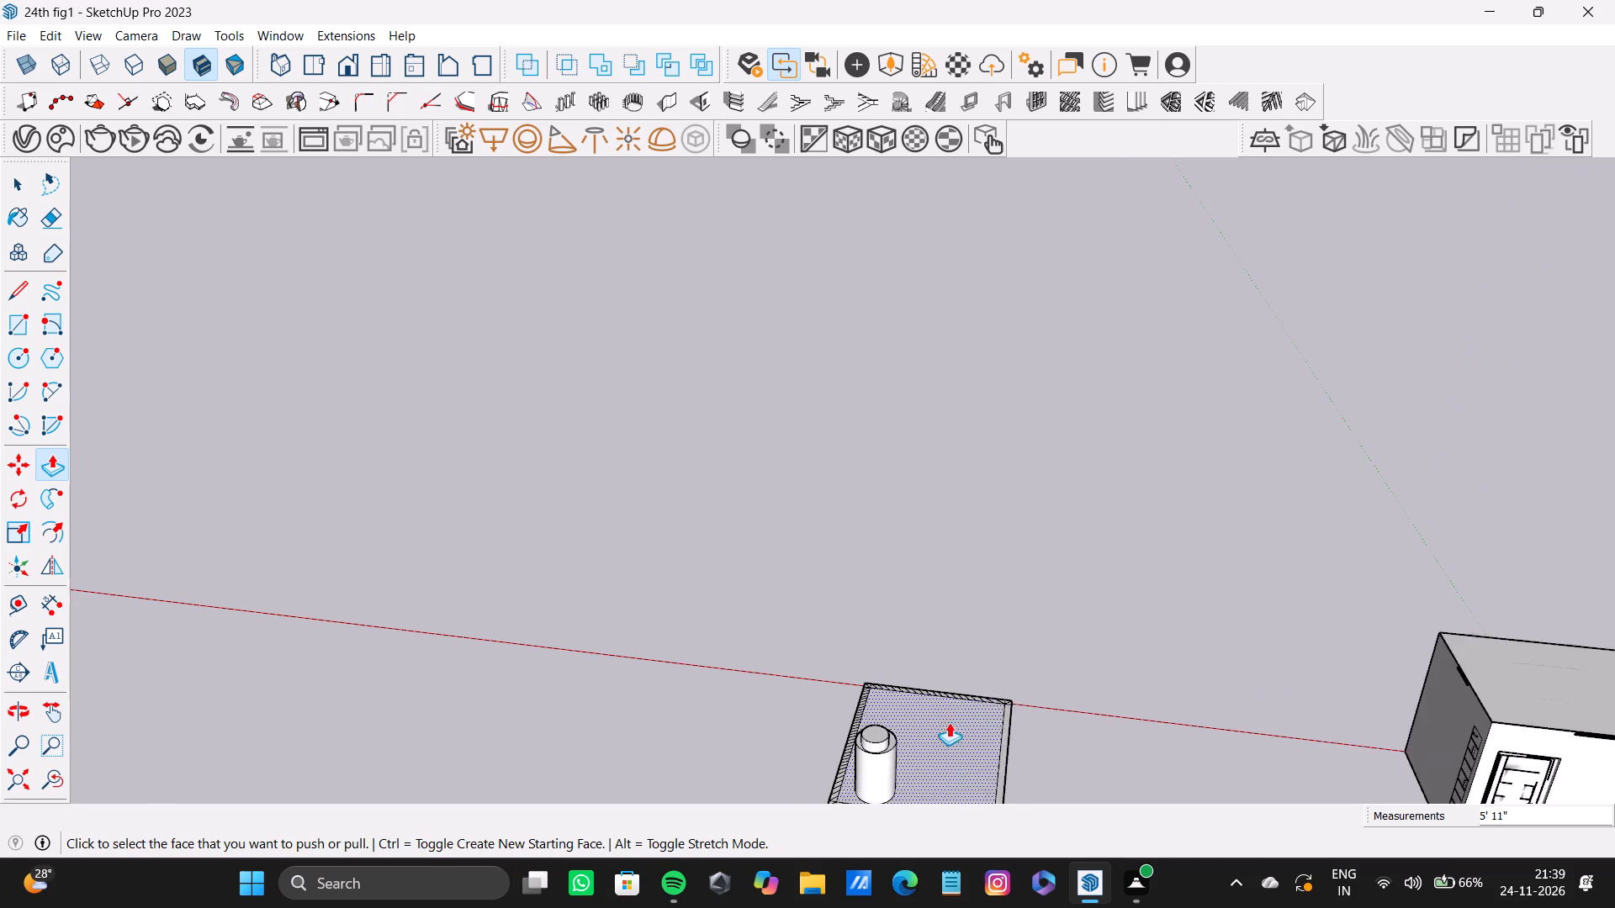
{"action": "scroll", "coordinate": [949, 722], "scroll_direction": "up", "scroll_amount": 10}
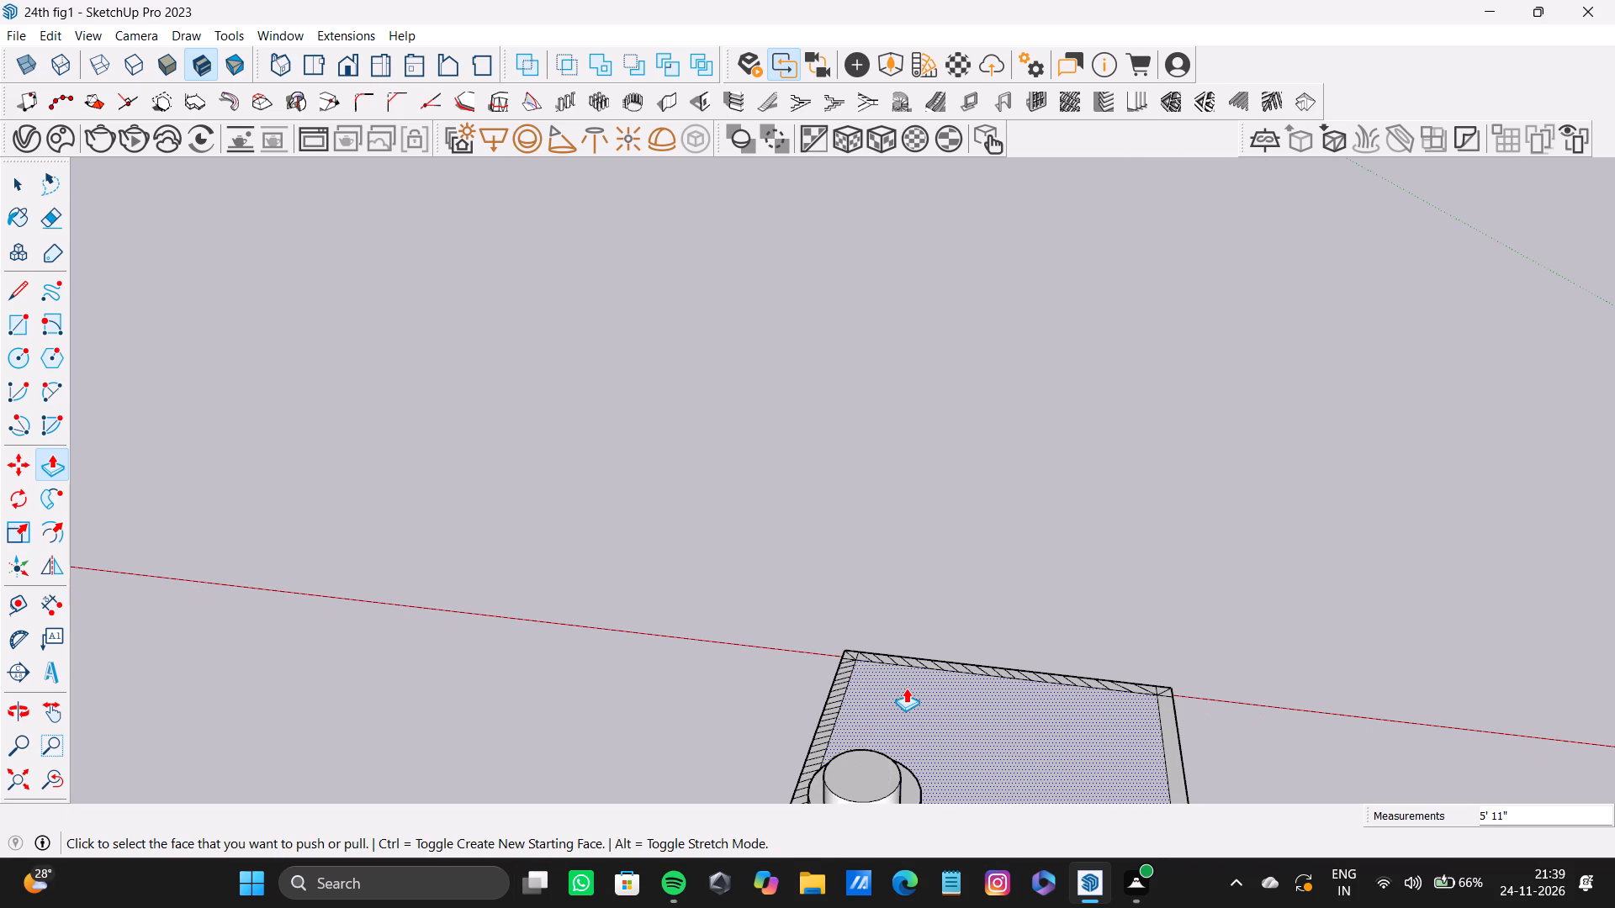
{"action": "scroll", "coordinate": [829, 678], "scroll_direction": "up", "scroll_amount": 9}
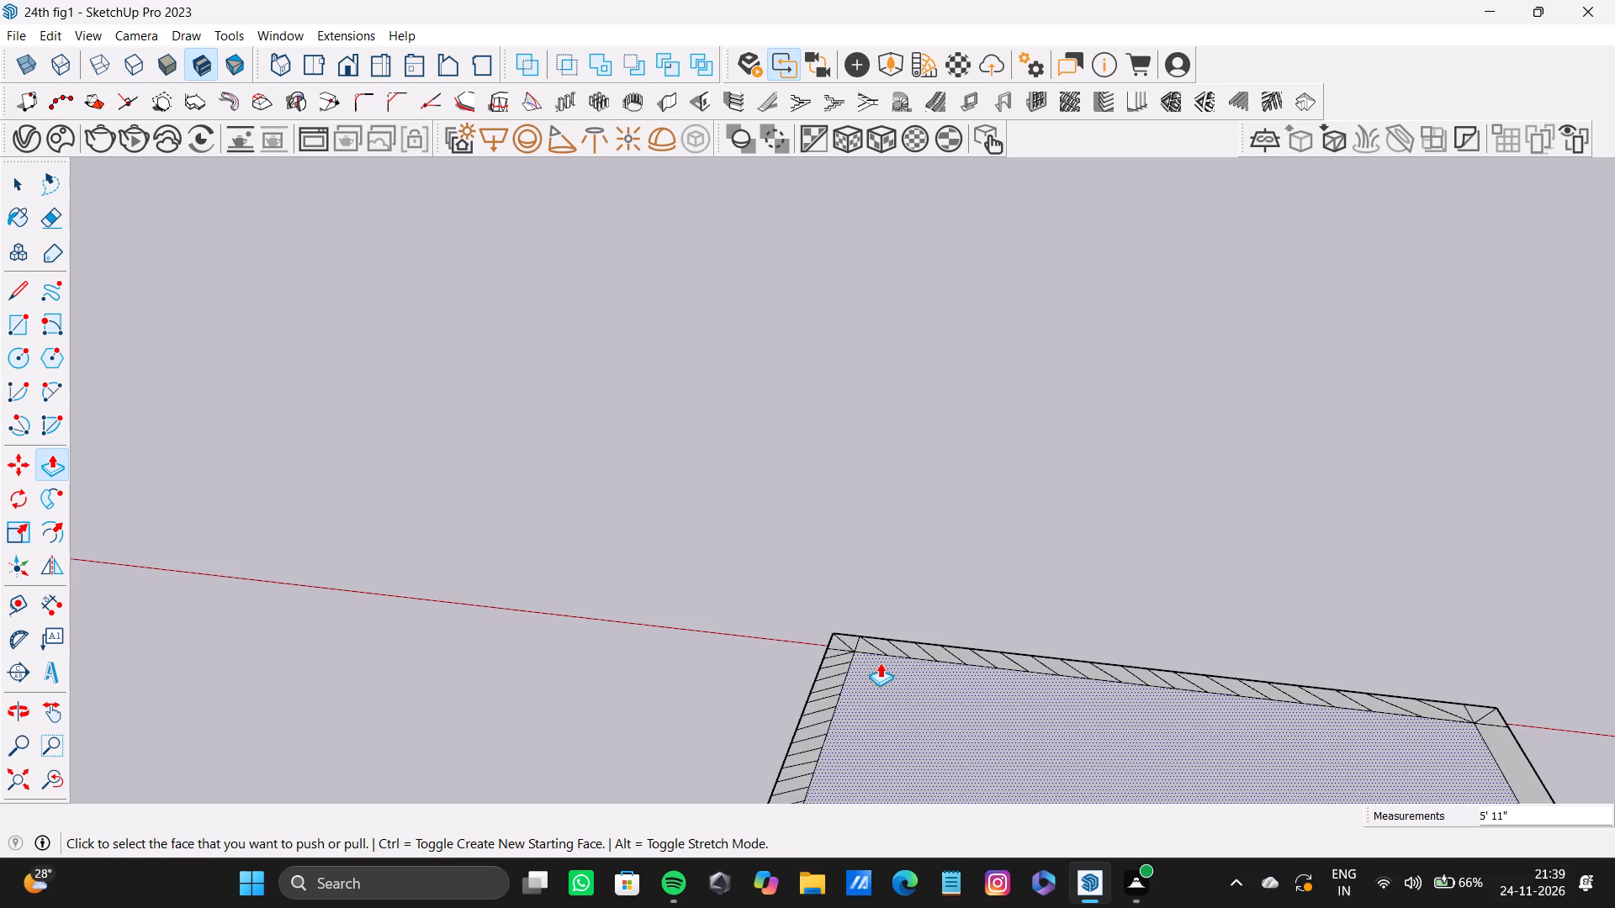
{"action": "scroll", "coordinate": [880, 663], "scroll_direction": "up", "scroll_amount": 11}
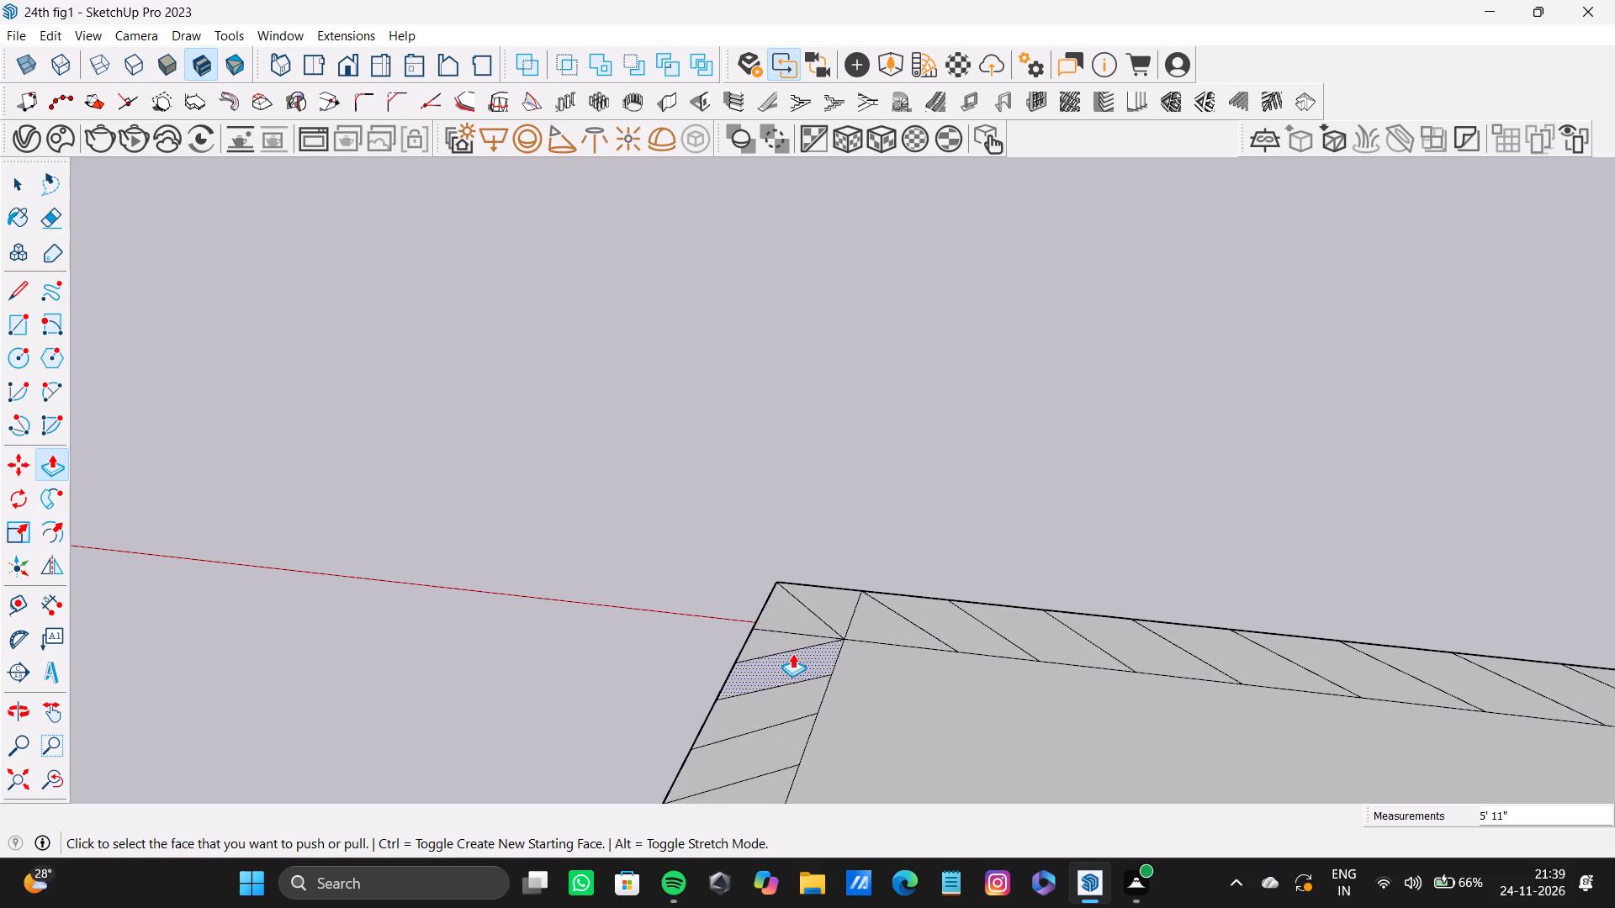
{"action": "key", "text": "space"}
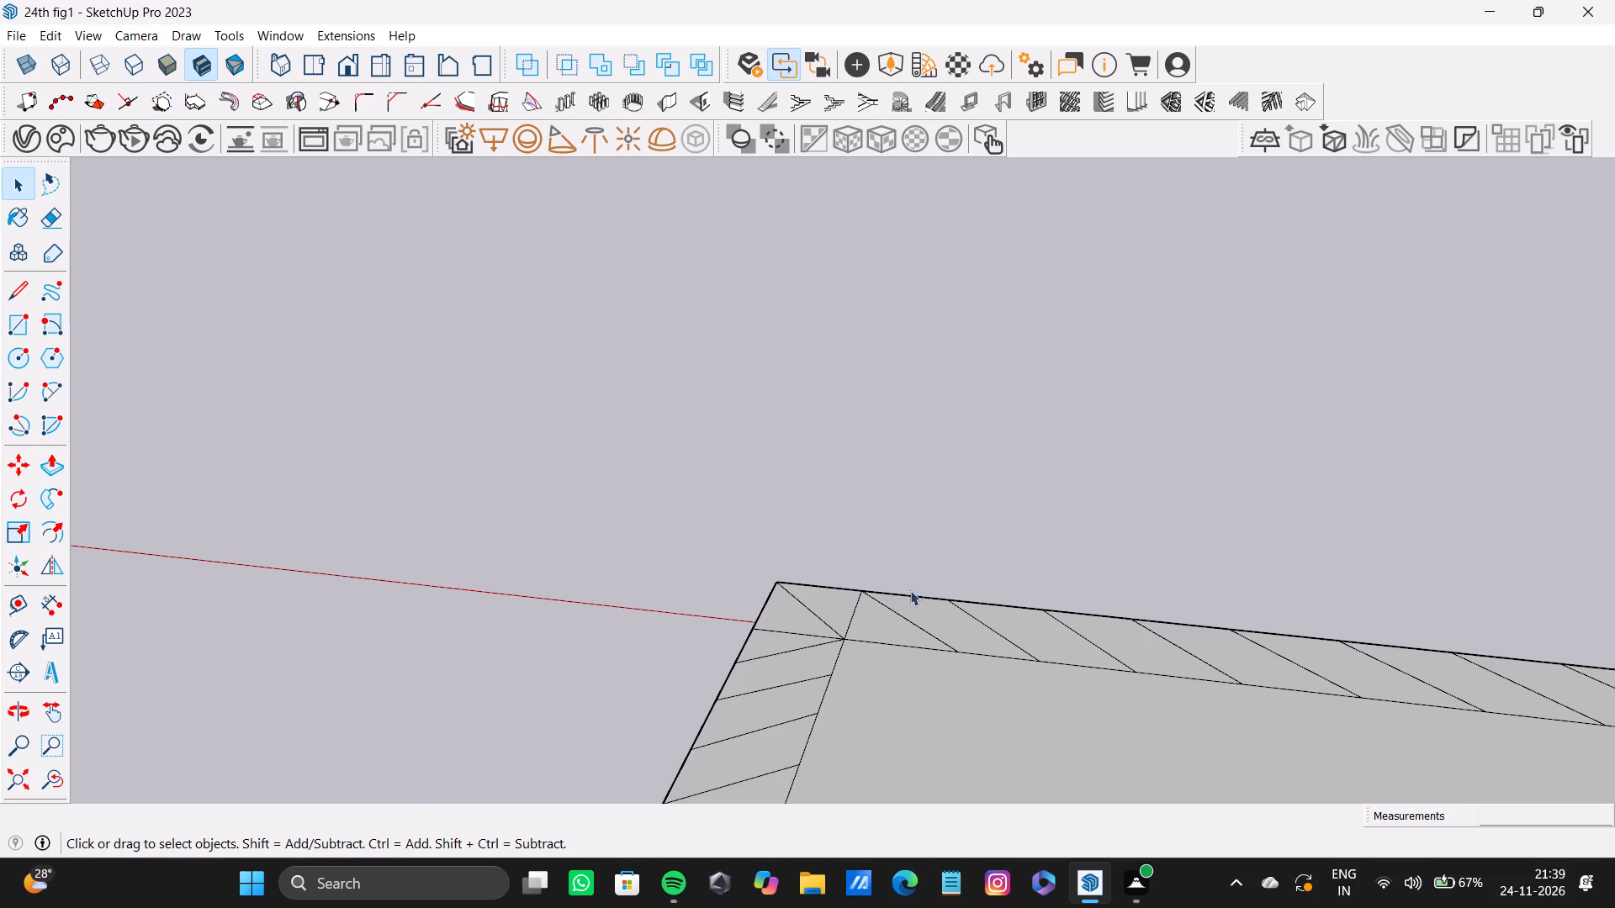
{"action": "scroll", "coordinate": [803, 628], "scroll_direction": "up", "scroll_amount": 7}
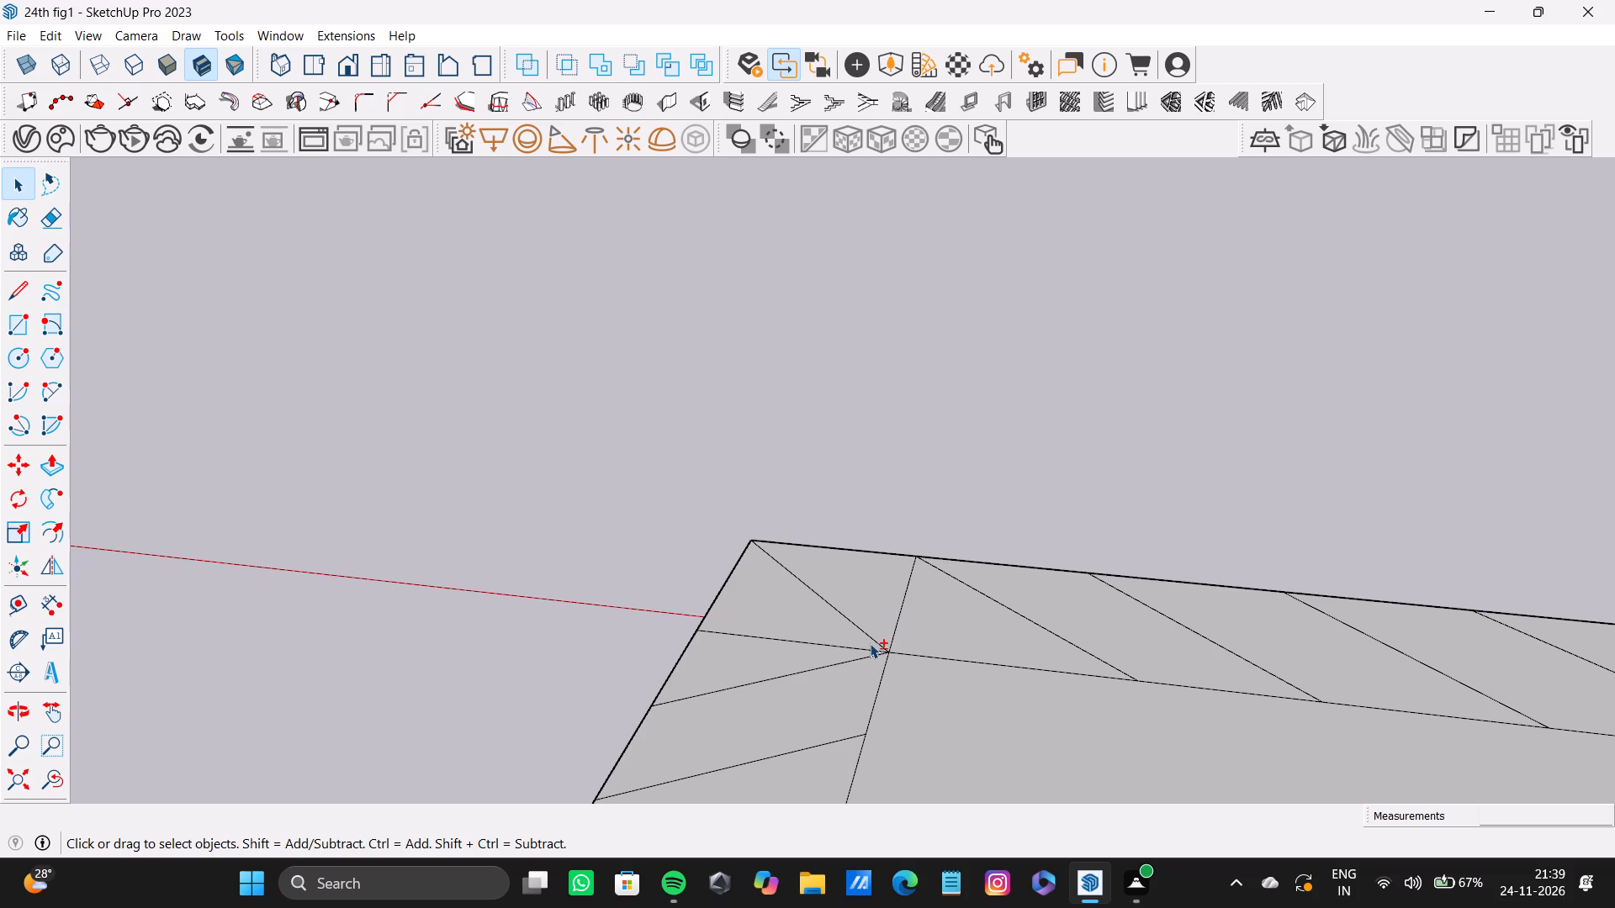
{"action": "left_click", "coordinate": [872, 639], "text": "shift"}
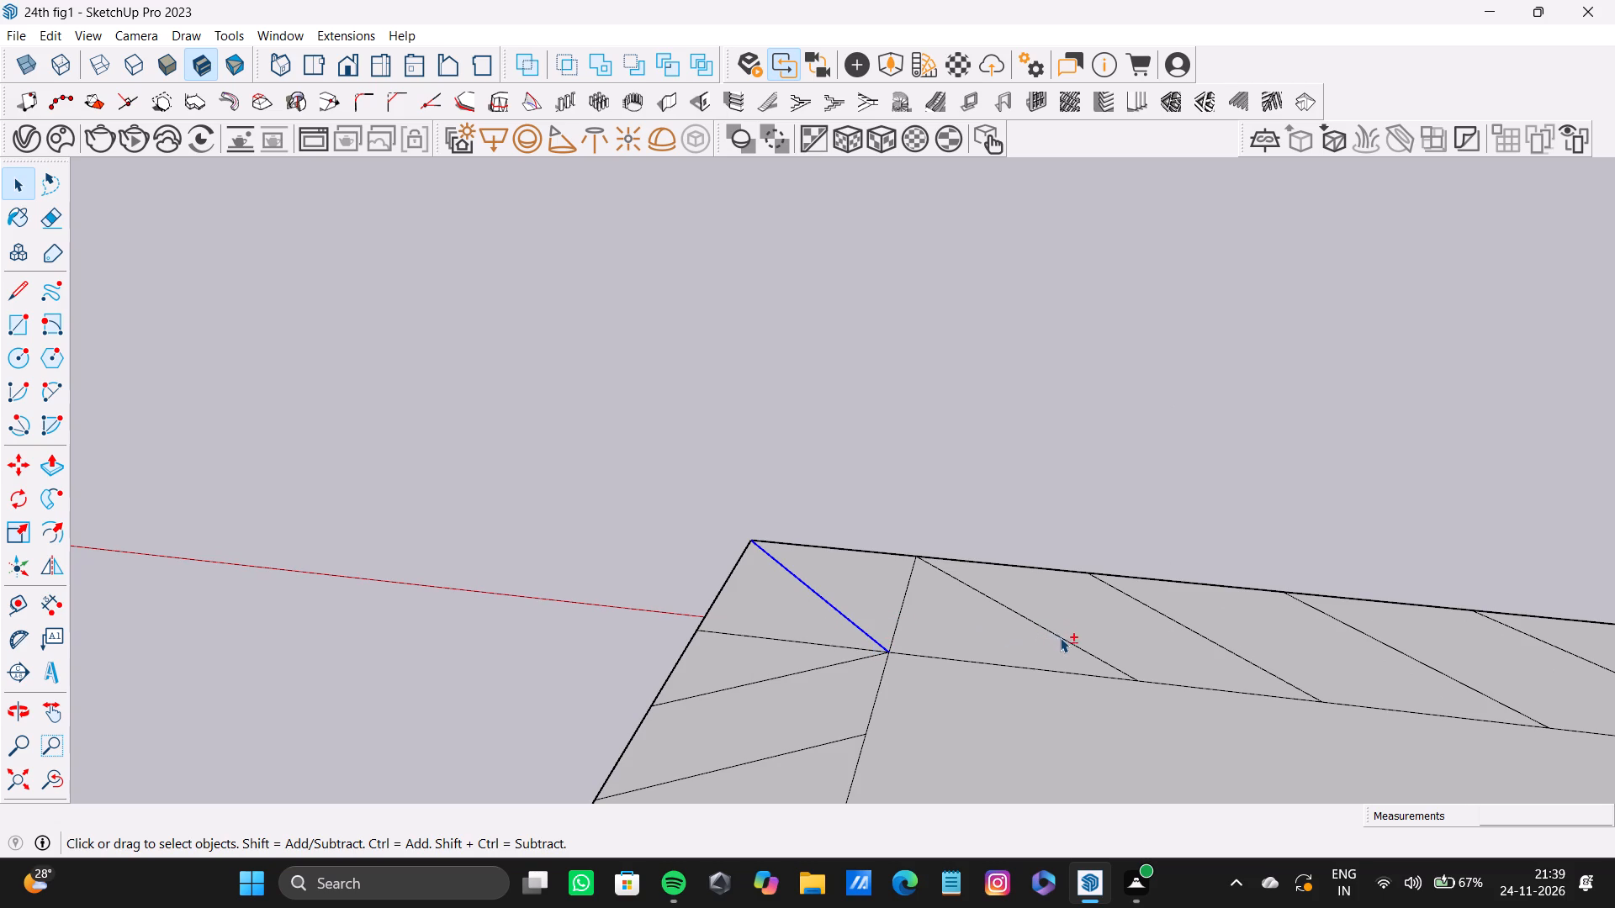
{"action": "left_click", "coordinate": [1066, 637], "text": "shift"}
{"action": "middle_click_drag", "start_coordinate": [1106, 648], "coordinate": [670, 598], "text": "shift"}
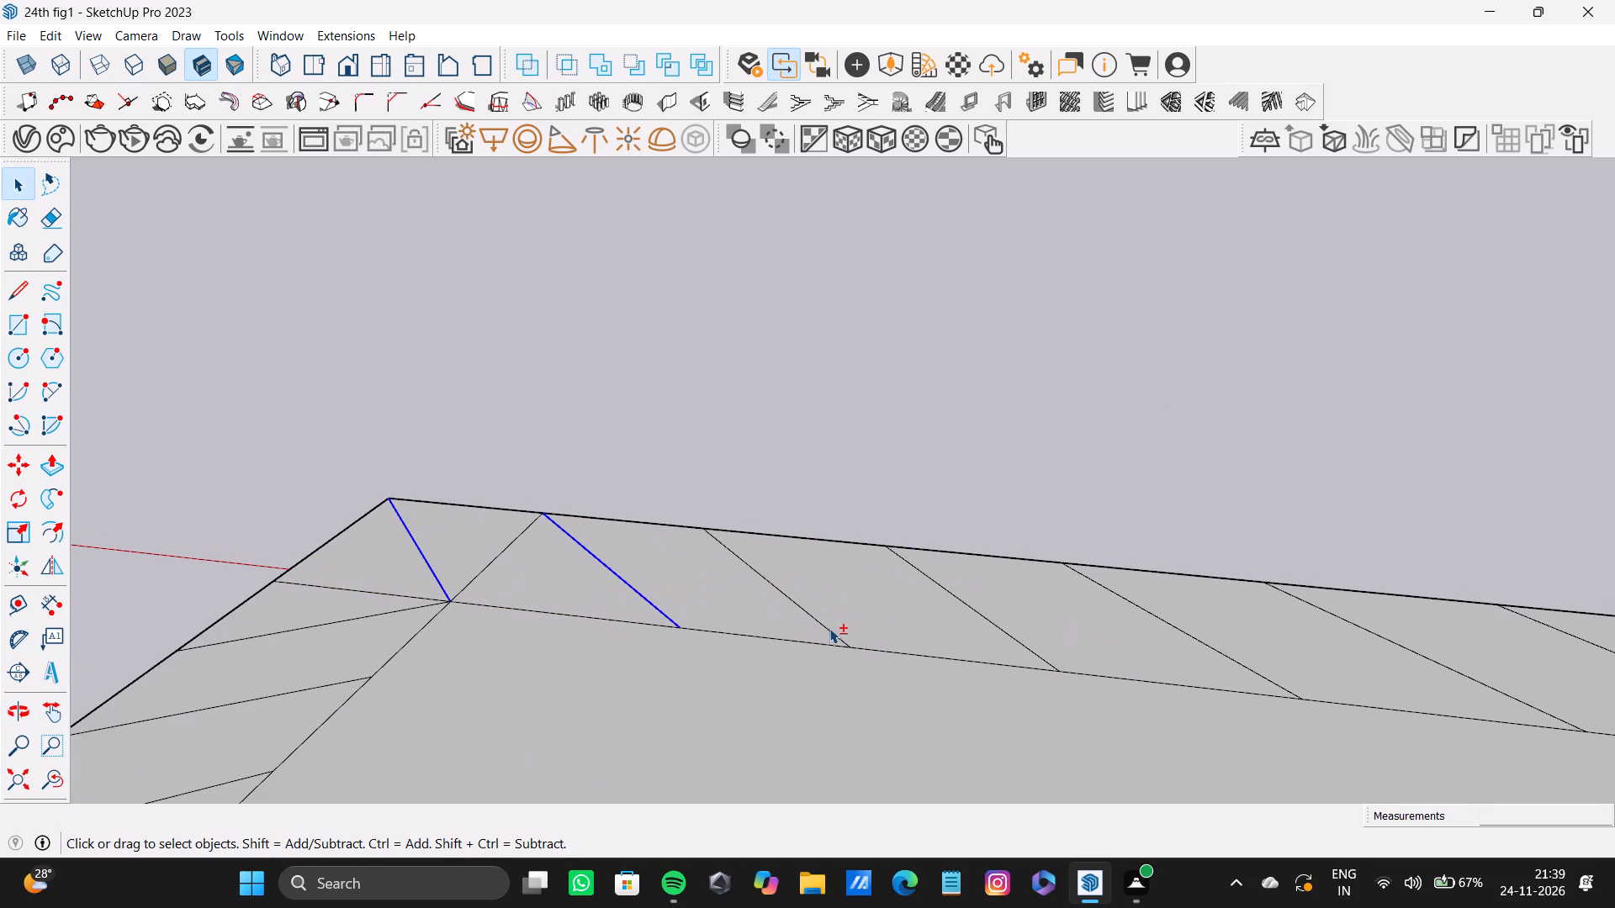
{"action": "left_click", "coordinate": [829, 628], "text": "shift"}
{"action": "left_click", "coordinate": [1009, 634], "text": "shift"}
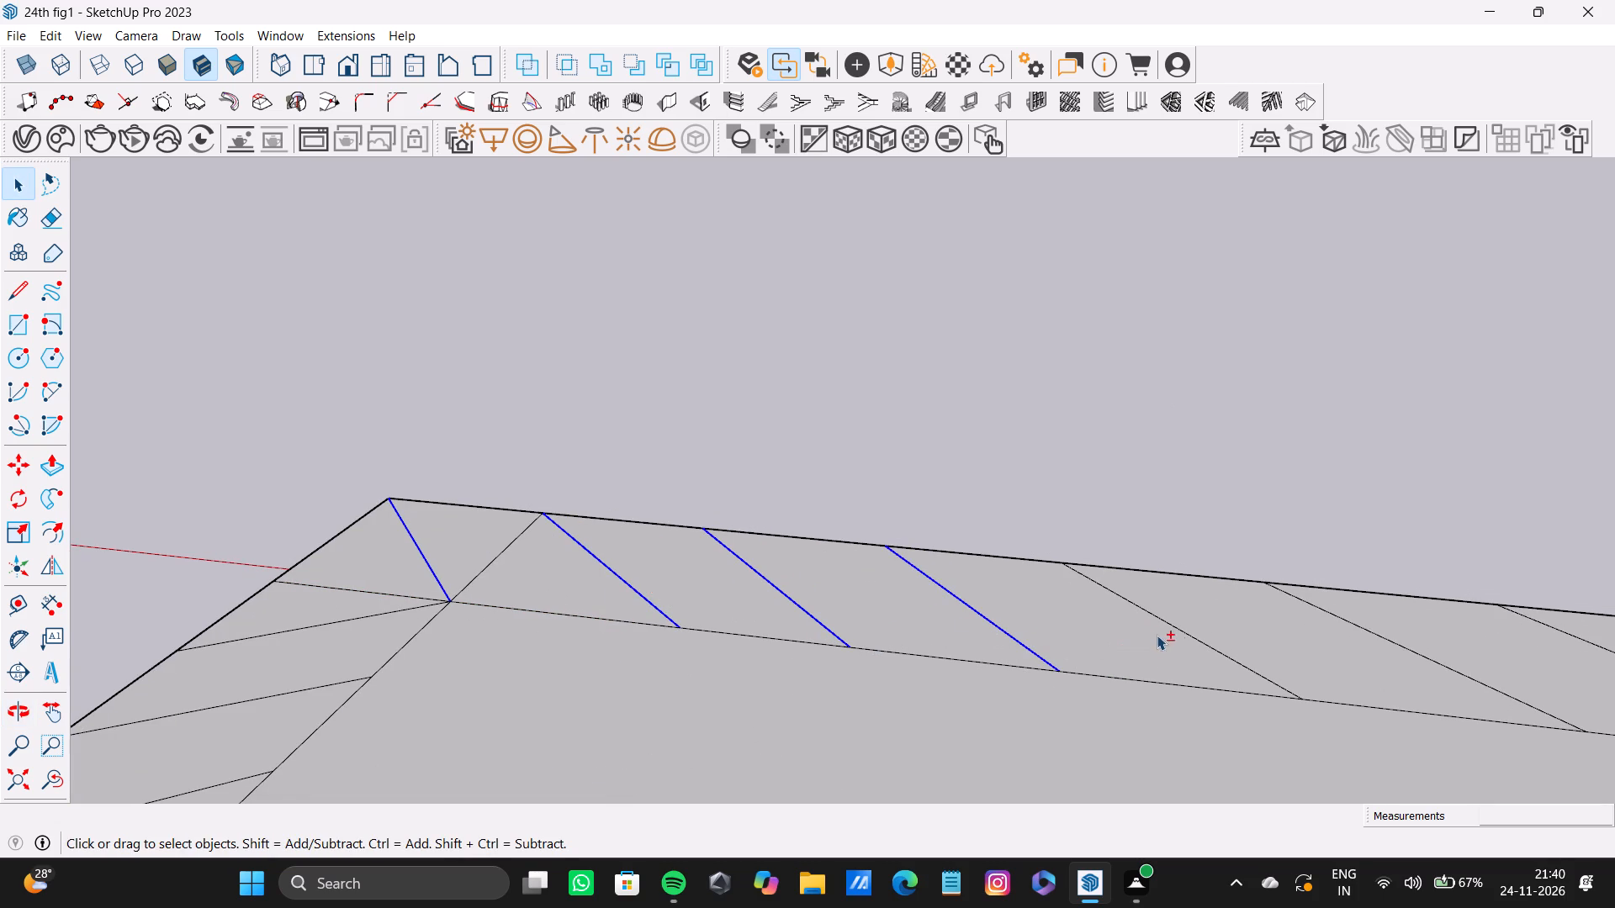
{"action": "left_click", "coordinate": [1196, 637], "text": "shift"}
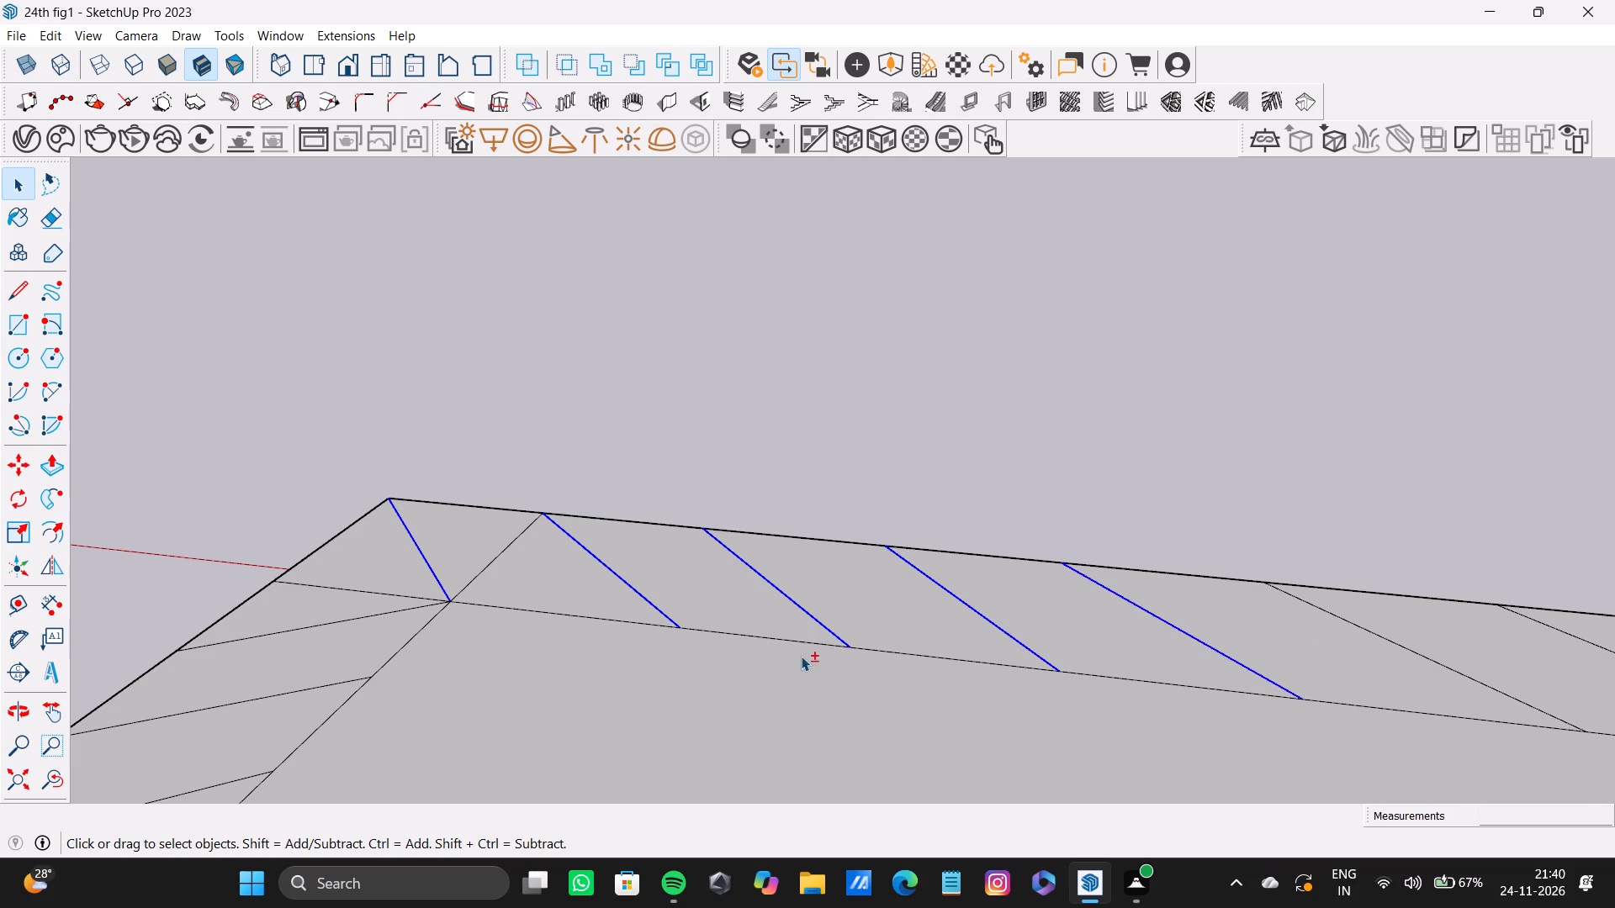
{"action": "scroll", "coordinate": [801, 656], "scroll_direction": "down", "scroll_amount": 8, "text": "shift"}
{"action": "middle_click_drag", "start_coordinate": [1032, 720], "coordinate": [621, 733], "text": "shift"}
{"action": "scroll", "coordinate": [820, 685], "scroll_direction": "up", "scroll_amount": 4, "text": "shift"}
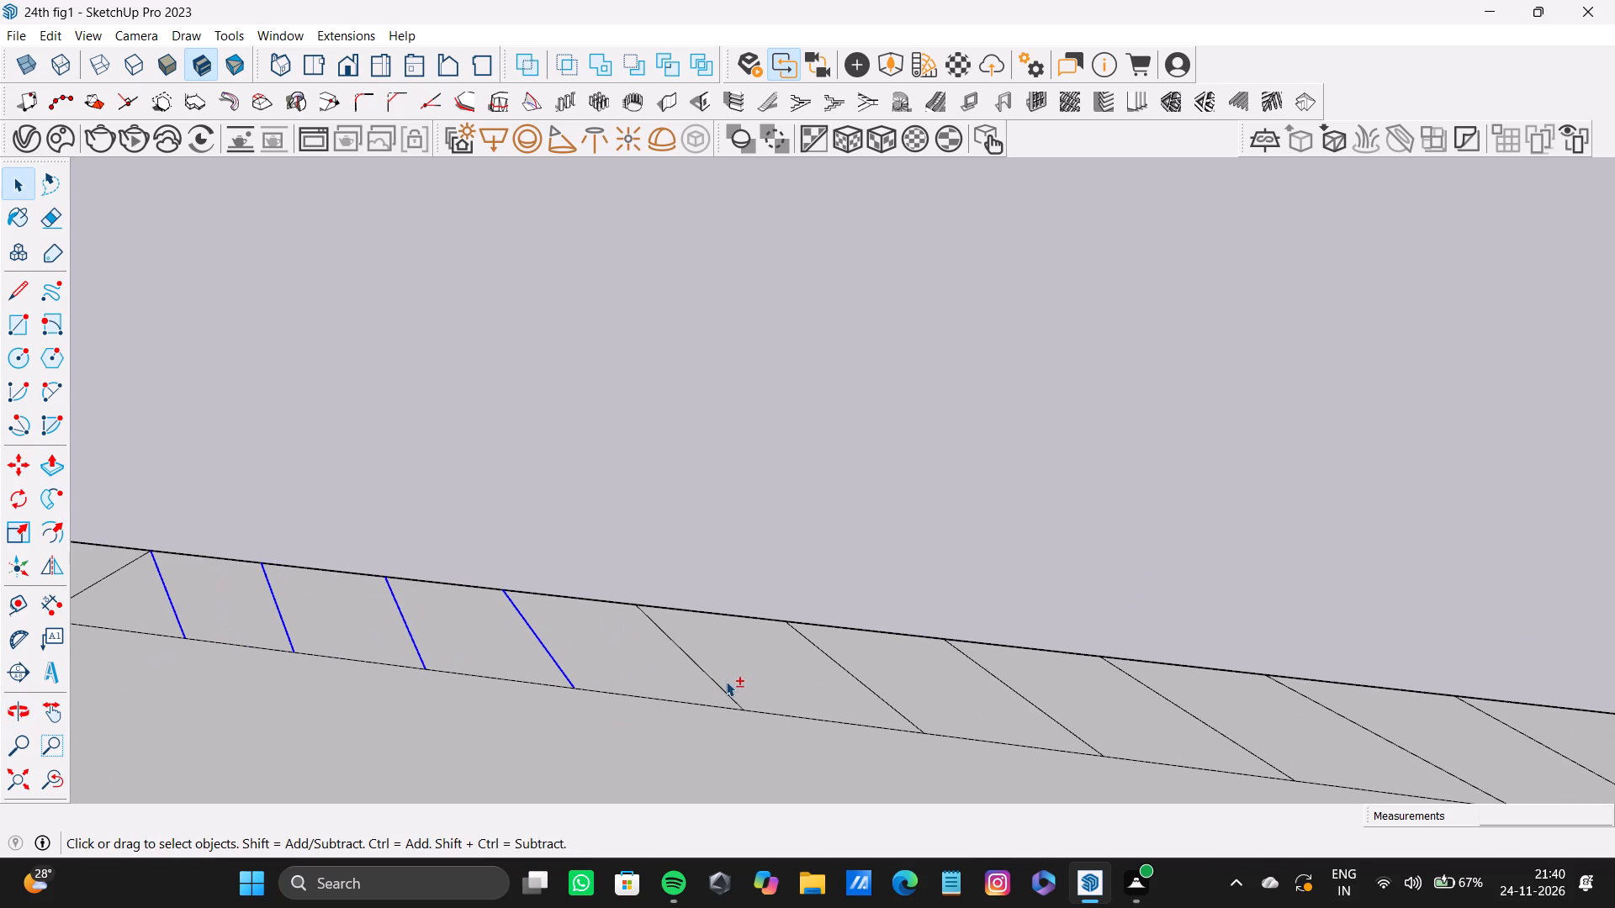
{"action": "left_click", "coordinate": [723, 692], "text": "shift"}
{"action": "left_click", "coordinate": [901, 713], "text": "shift"}
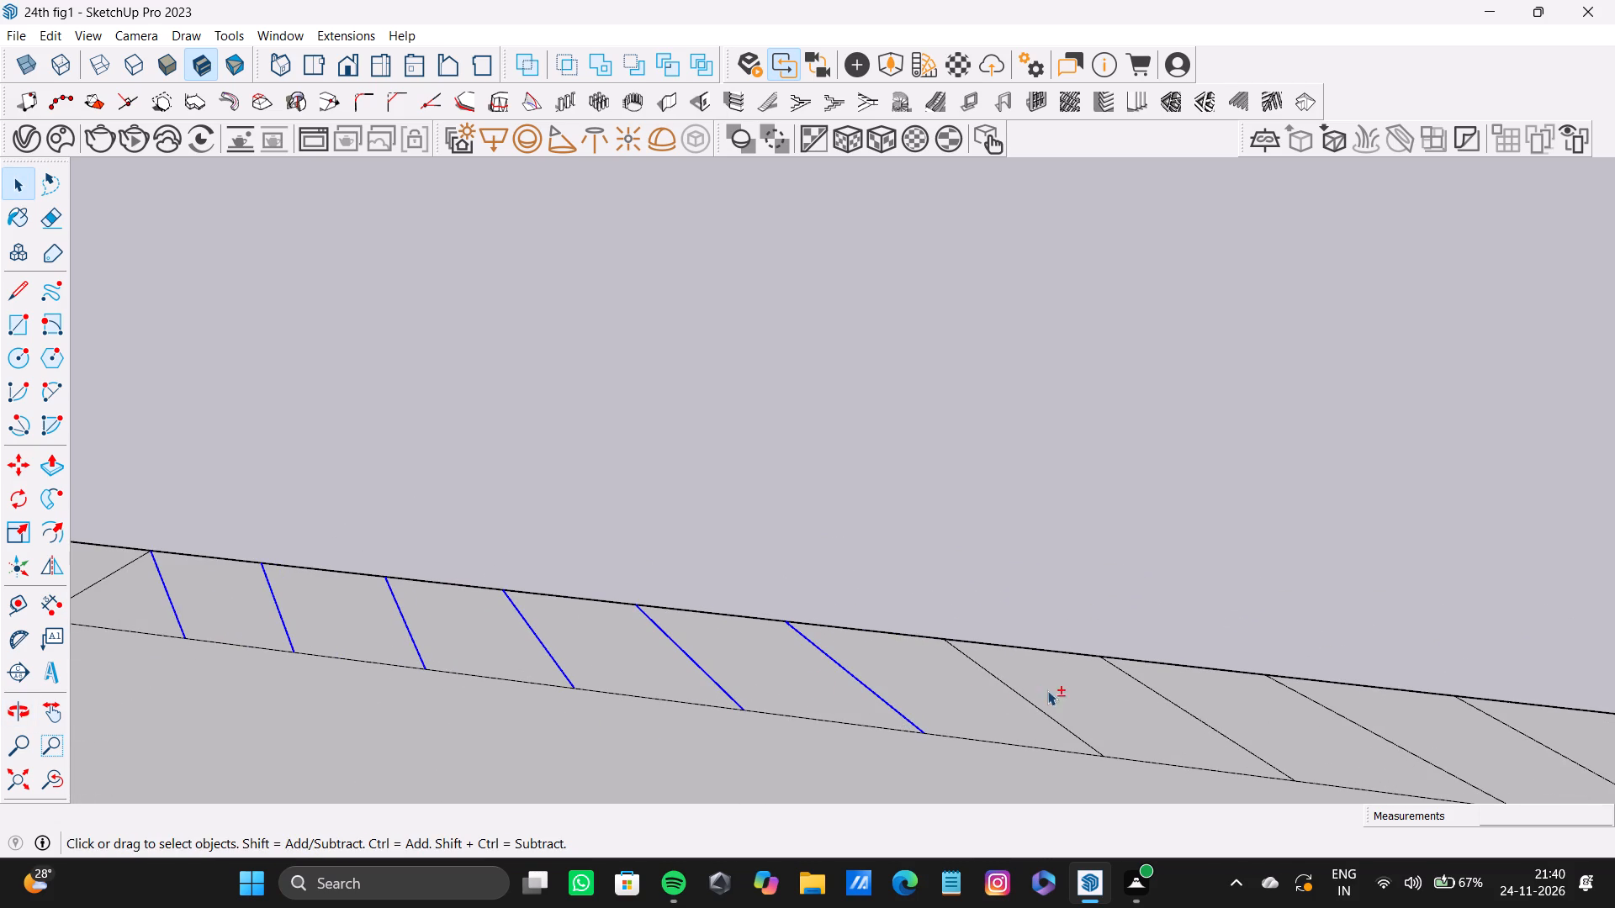
{"action": "left_click", "coordinate": [1049, 711], "text": "shift"}
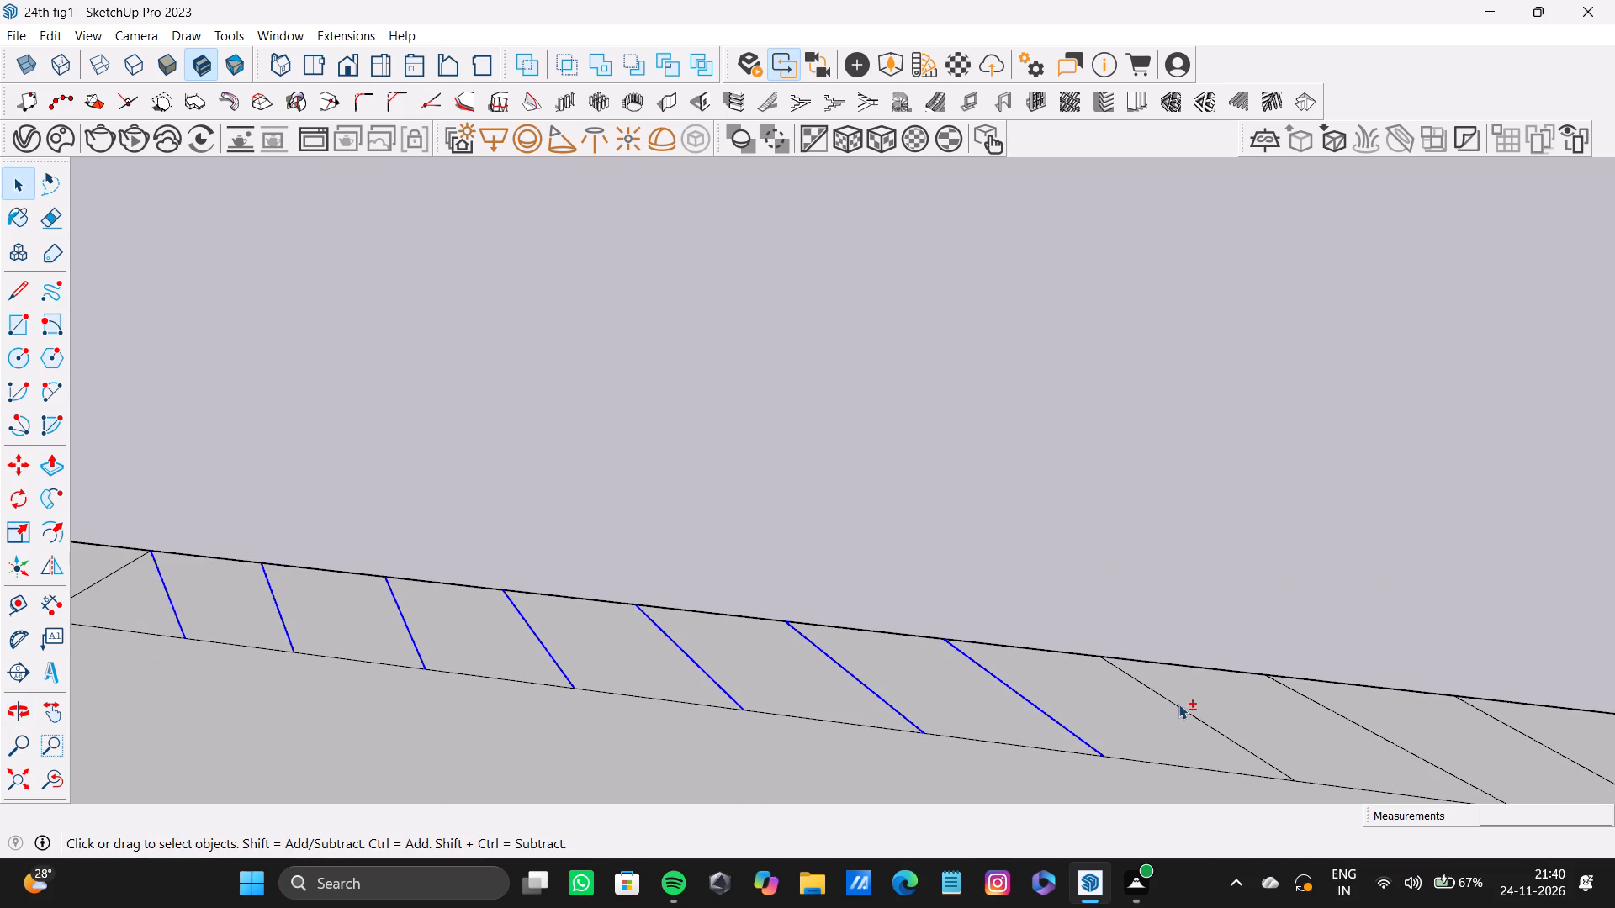
{"action": "left_click", "coordinate": [1178, 704], "text": "shift"}
Add the next eight slanted slat lines along the same border to the selection.
{"action": "scroll", "coordinate": [1091, 677], "scroll_direction": "down", "scroll_amount": 8, "text": "shift"}
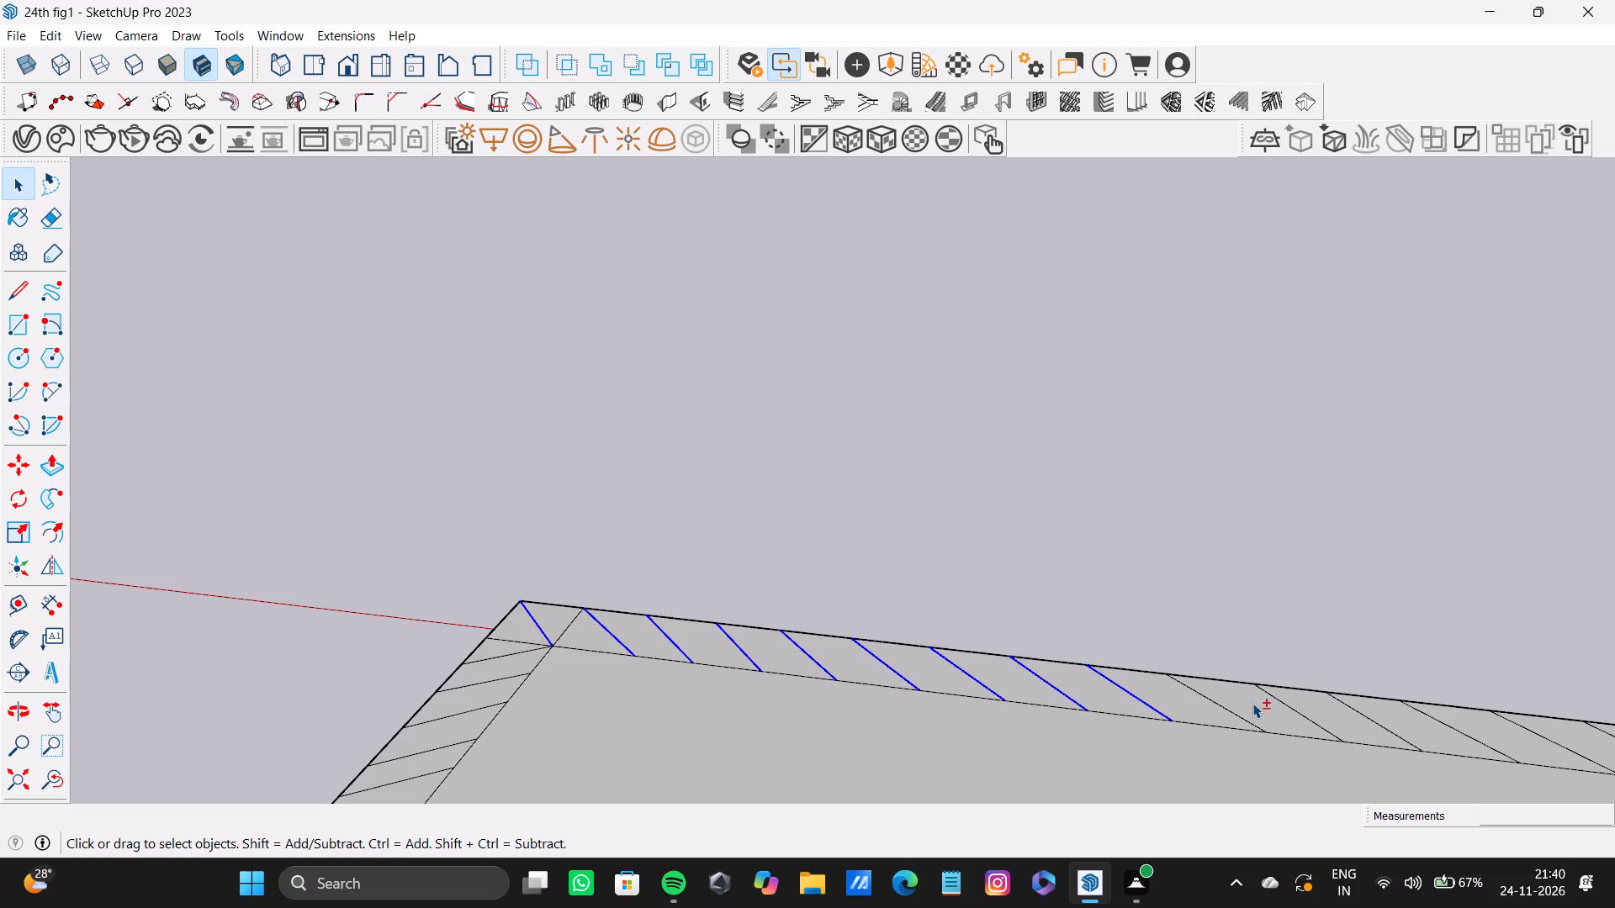
{"action": "middle_click_drag", "start_coordinate": [1175, 702], "coordinate": [1064, 696], "text": "shift"}
{"action": "scroll", "coordinate": [1084, 688], "scroll_direction": "up", "scroll_amount": 3, "text": "shift"}
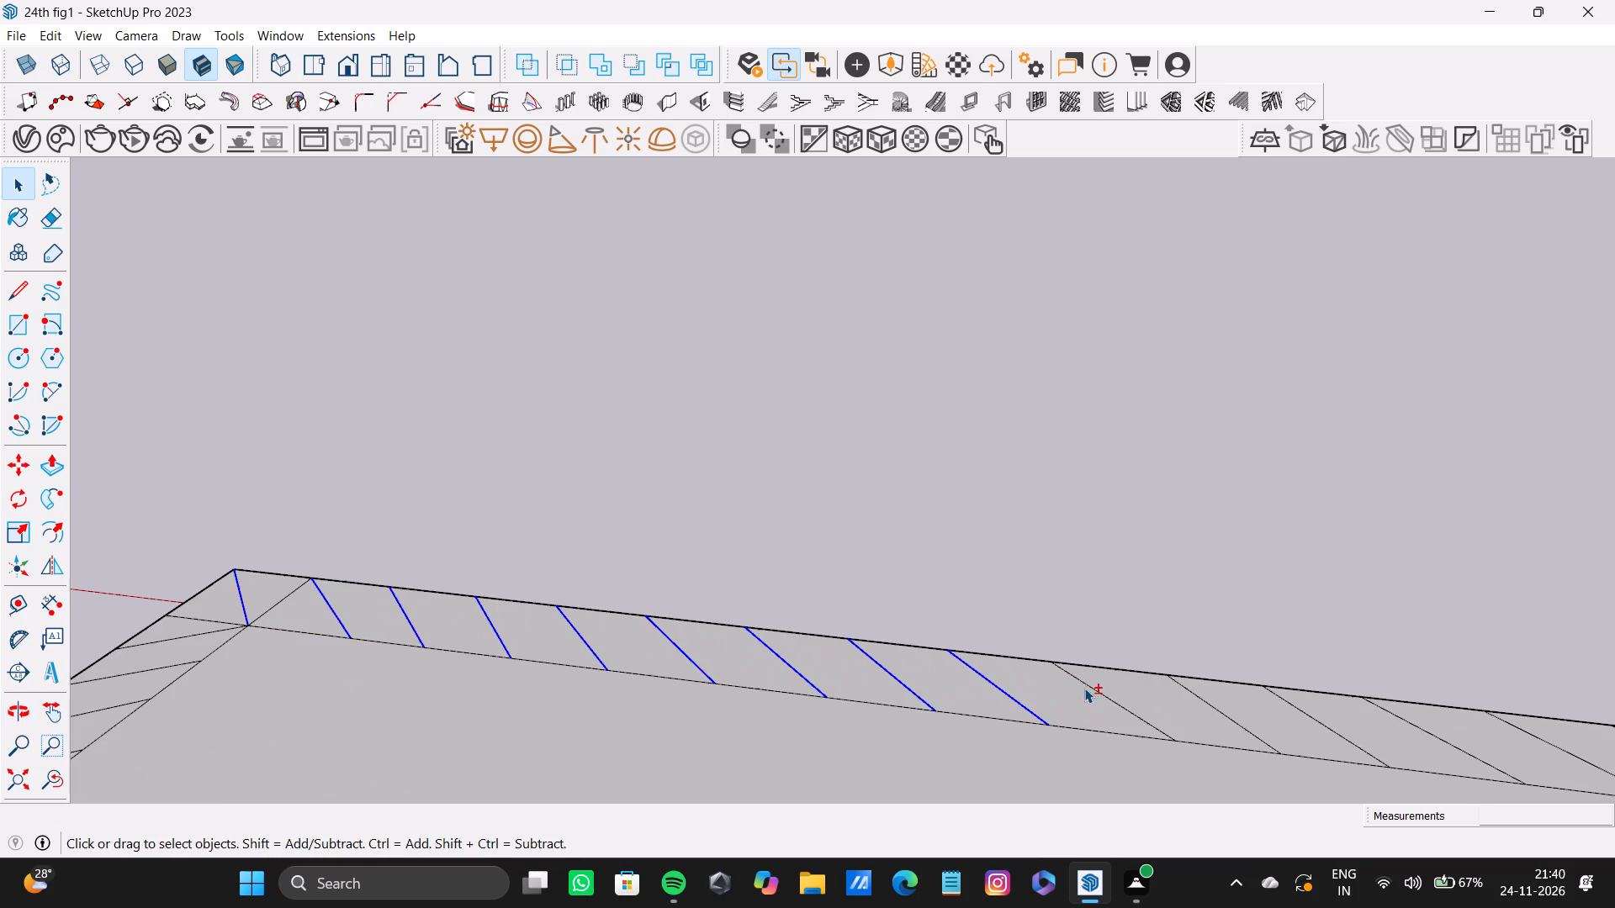
{"action": "left_click", "coordinate": [1125, 703], "text": "shift"}
{"action": "left_click", "coordinate": [1169, 717], "text": "shift"}
{"action": "left_click", "coordinate": [1153, 724], "text": "shift"}
{"action": "left_click", "coordinate": [1231, 719], "text": "shift"}
{"action": "scroll", "coordinate": [1186, 709], "scroll_direction": "down", "scroll_amount": 4, "text": "shift"}
{"action": "middle_click_drag", "start_coordinate": [1133, 694], "coordinate": [930, 662], "text": "shift"}
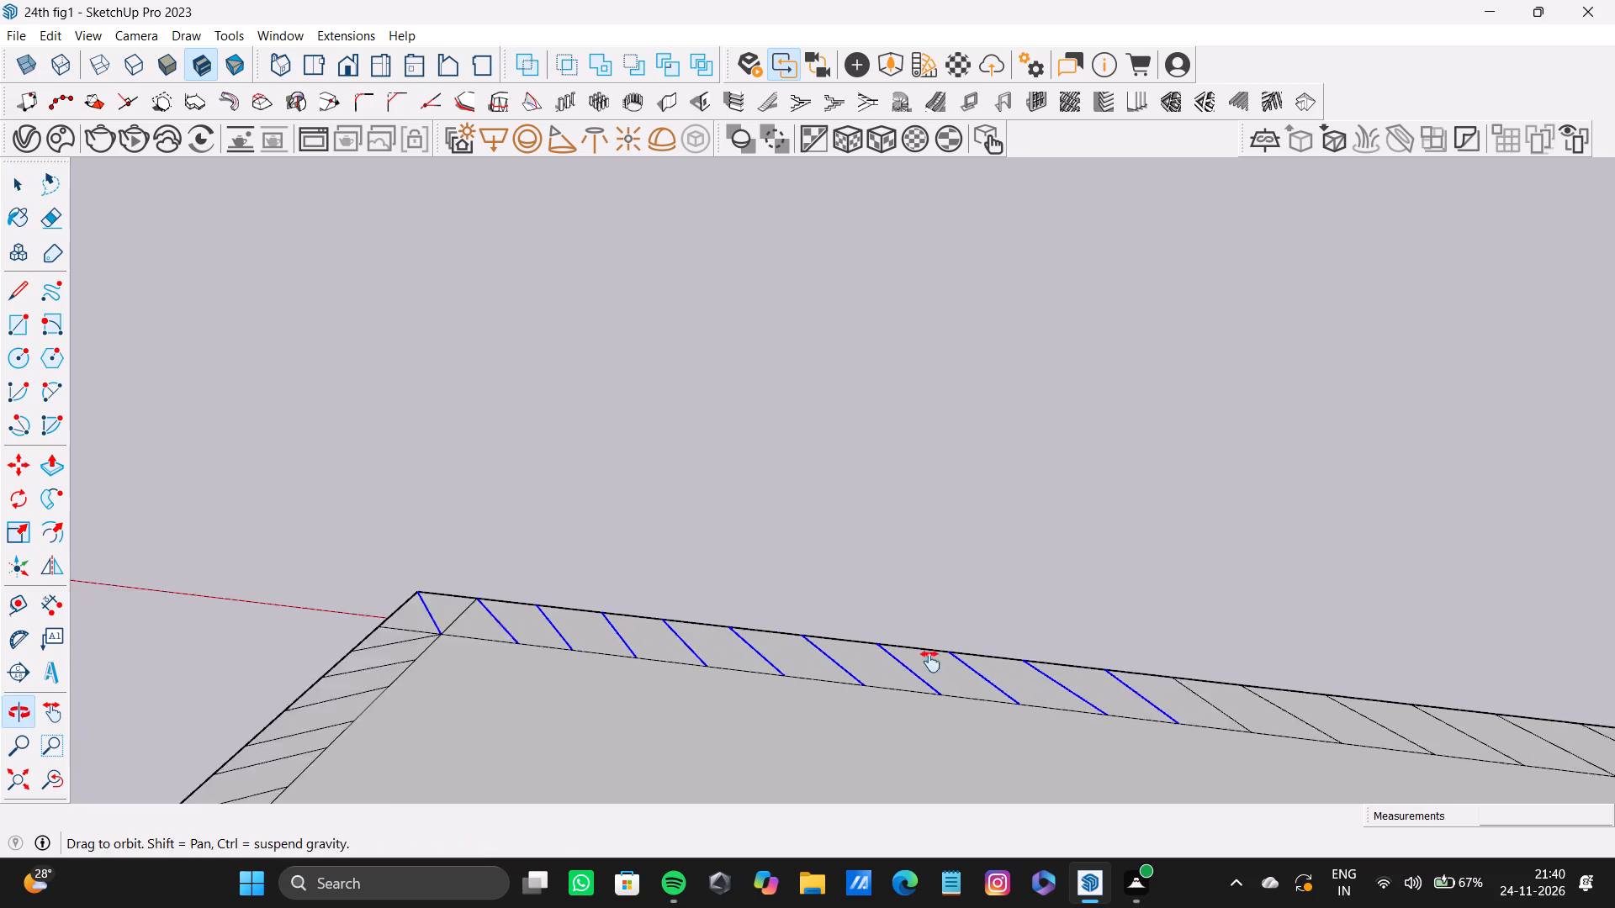
{"action": "middle_click_drag", "start_coordinate": [930, 662], "coordinate": [773, 624], "text": "shift"}
{"action": "scroll", "coordinate": [920, 636], "scroll_direction": "up", "scroll_amount": 5, "text": "shift"}
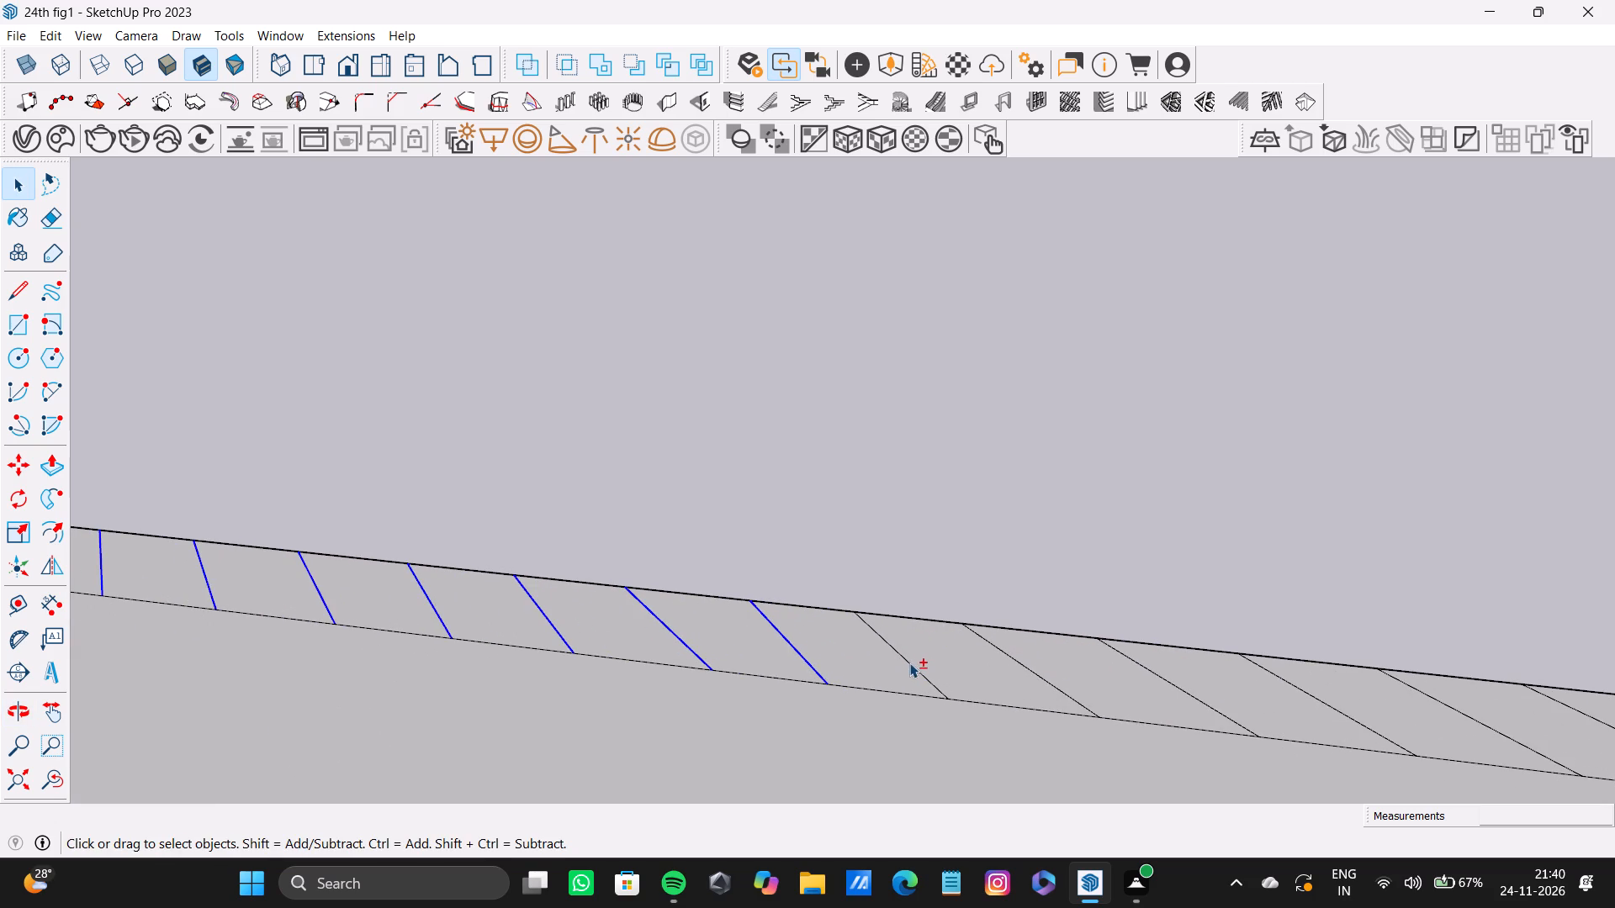
{"action": "left_click", "coordinate": [909, 663], "text": "shift"}
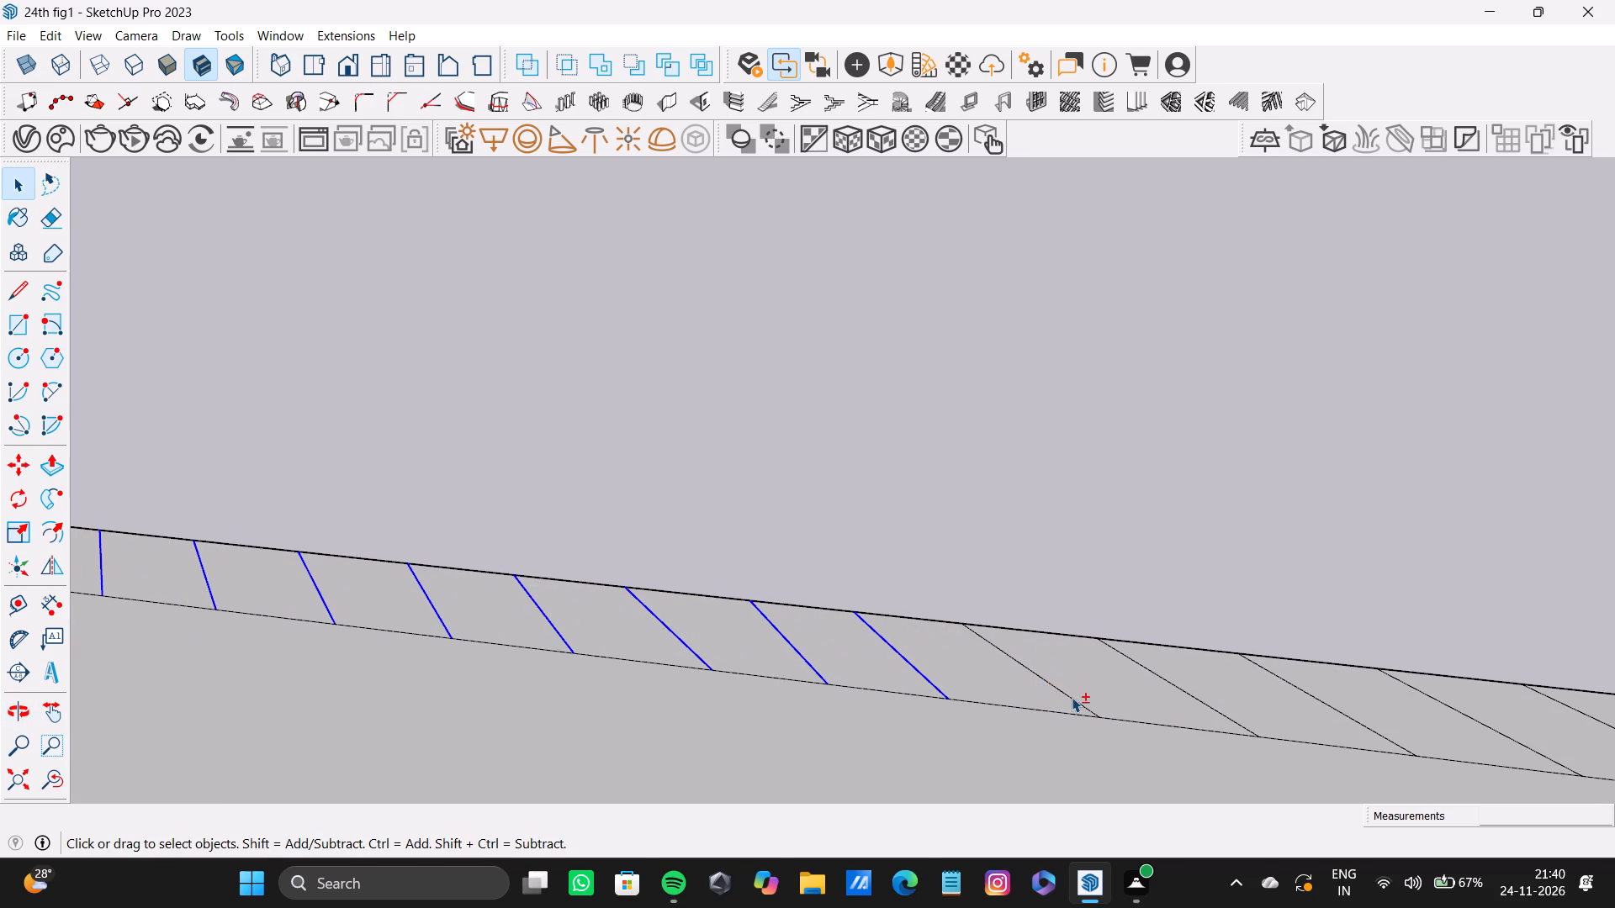
{"action": "left_click", "coordinate": [1072, 698], "text": "shift"}
{"action": "left_click", "coordinate": [1218, 710], "text": "shift"}
{"action": "scroll", "coordinate": [1083, 677], "scroll_direction": "down", "scroll_amount": 4, "text": "shift"}
{"action": "middle_click_drag", "start_coordinate": [1044, 653], "coordinate": [717, 531], "text": "shift"}
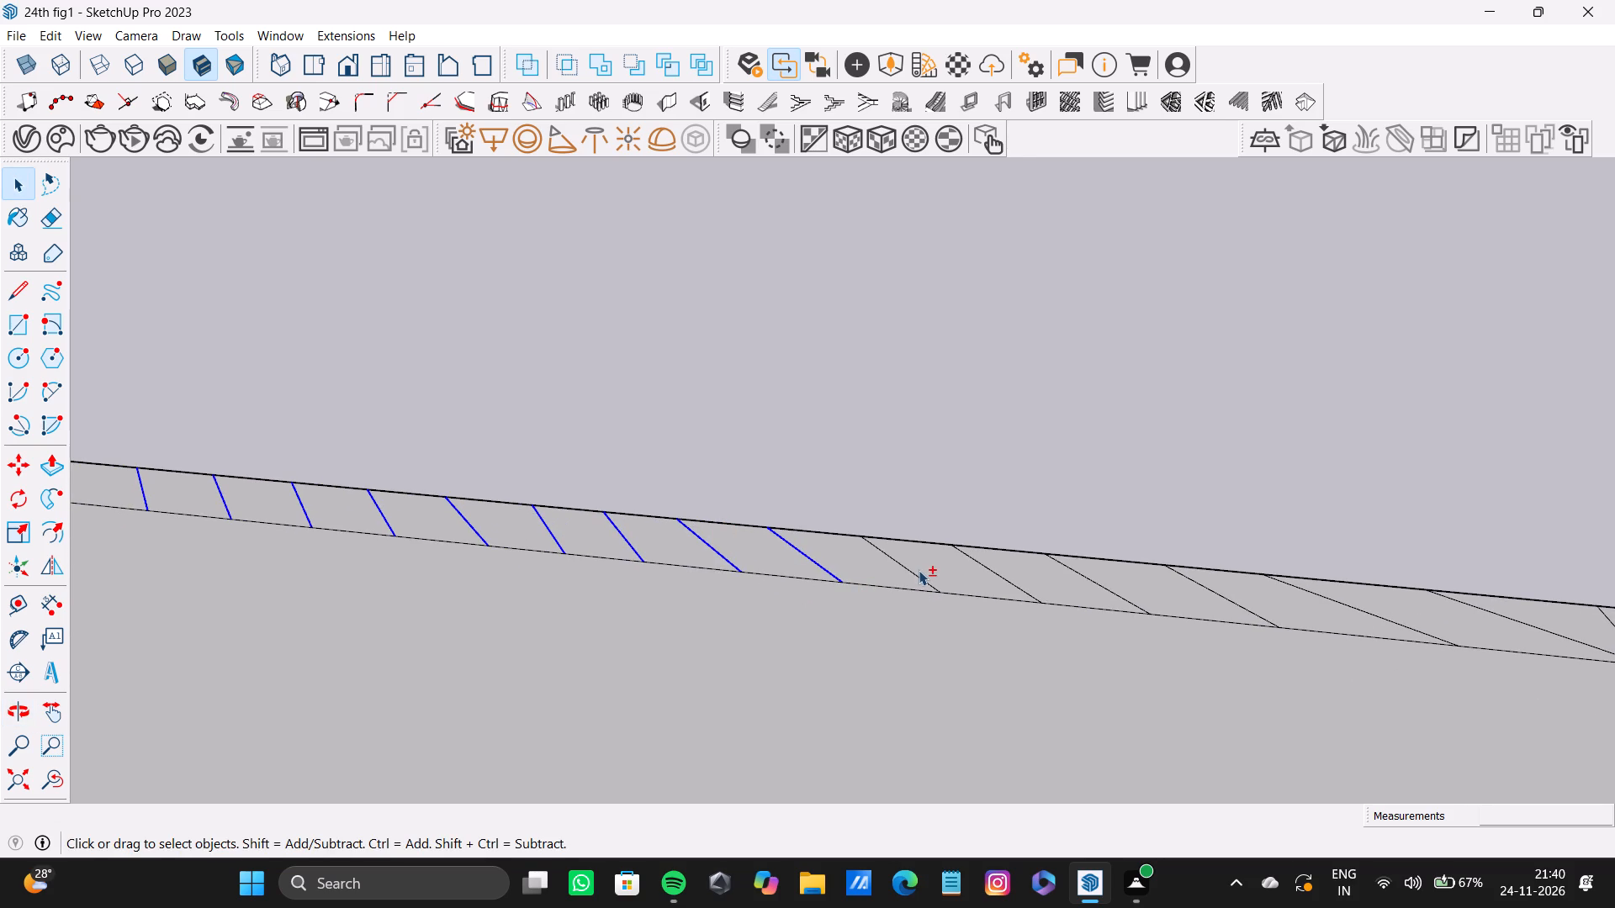
{"action": "left_click", "coordinate": [921, 578], "text": "shift"}
{"action": "left_click", "coordinate": [1008, 579], "text": "shift"}
{"action": "left_click", "coordinate": [1108, 586], "text": "shift"}
Add the last three slanted slat lines before the far corner of the border beside the red axis to the selection.
{"action": "middle_click_drag", "start_coordinate": [1101, 586], "coordinate": [702, 498], "text": "shift"}
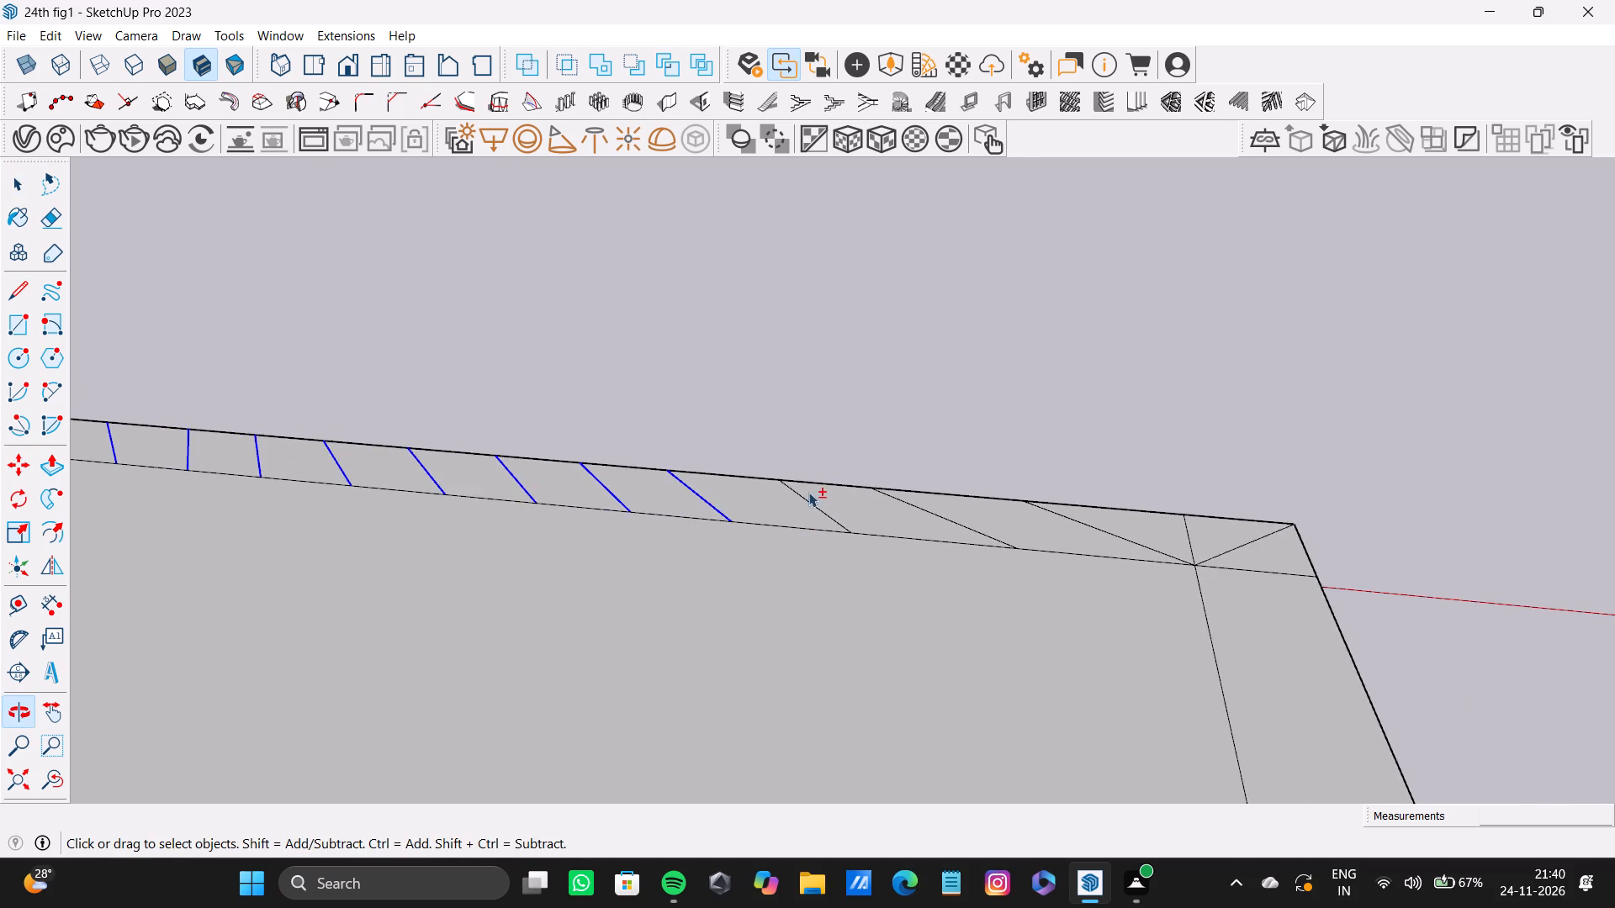
{"action": "scroll", "coordinate": [861, 510], "scroll_direction": "up", "scroll_amount": 2, "text": "shift"}
{"action": "left_click", "coordinate": [830, 524], "text": "shift"}
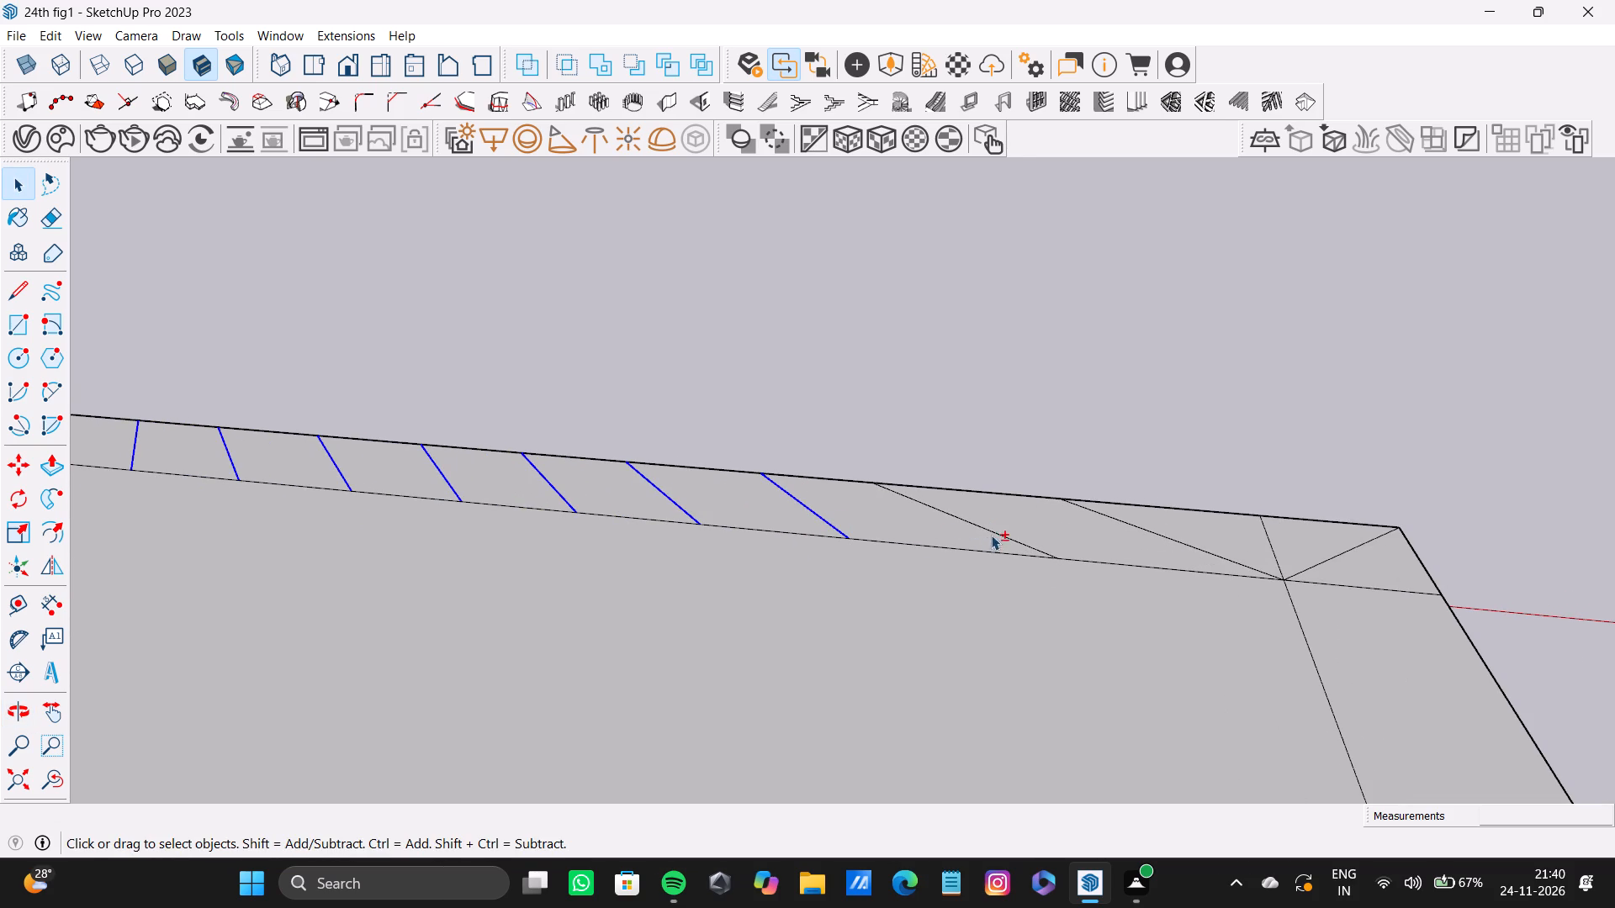
{"action": "left_click", "coordinate": [993, 531], "text": "shift"}
{"action": "left_click", "coordinate": [1181, 537], "text": "shift"}
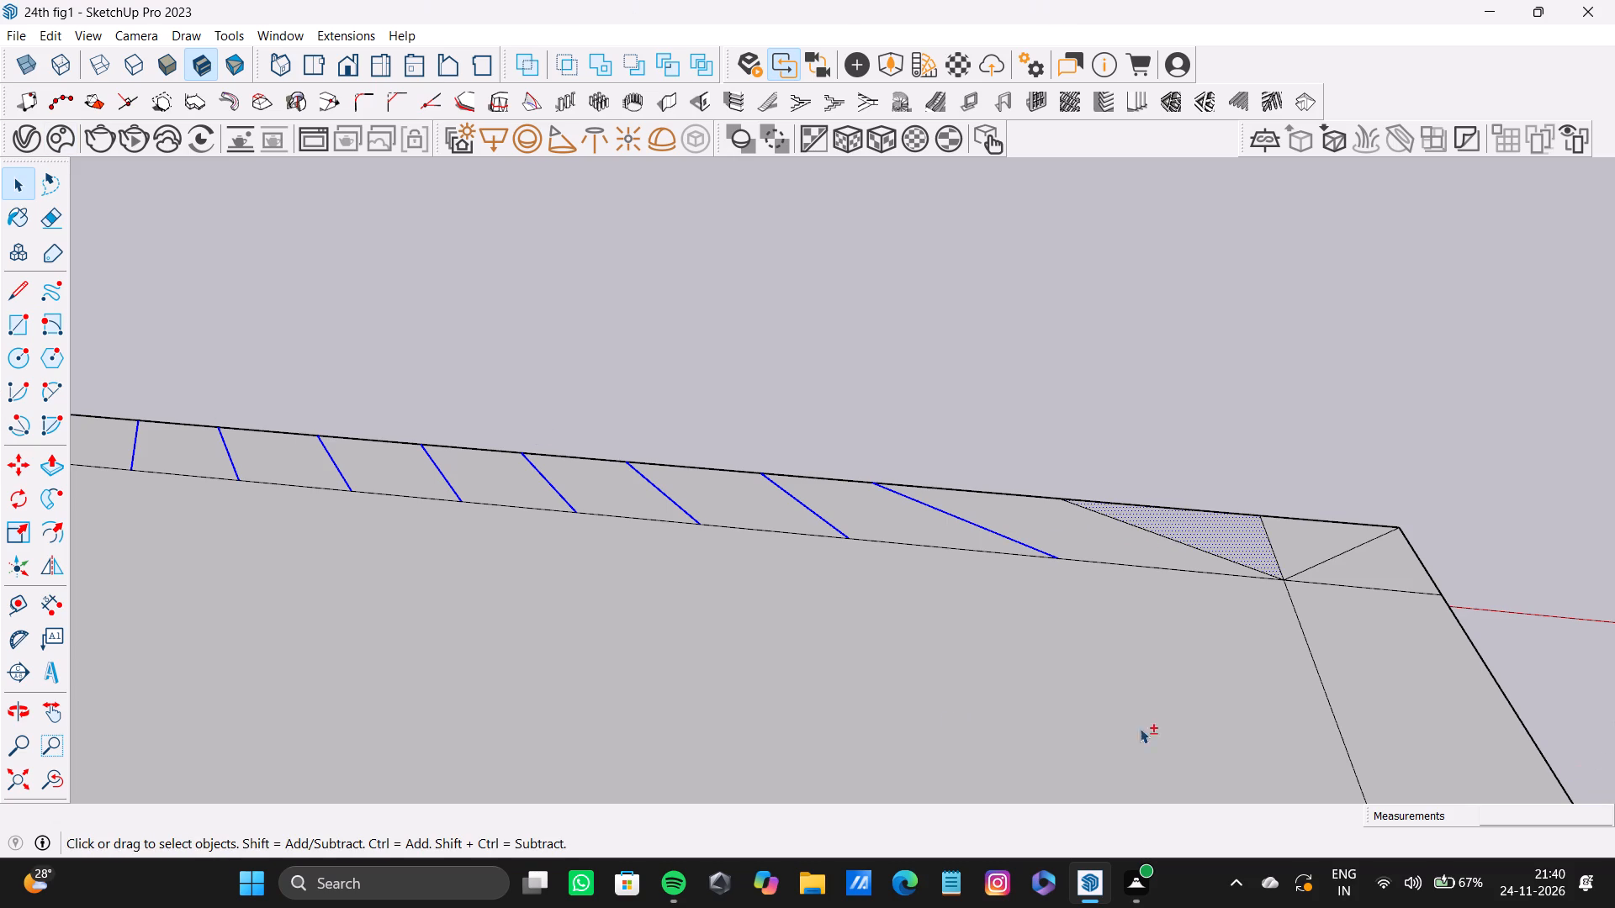
{"action": "left_click", "coordinate": [1249, 562], "text": "shift"}
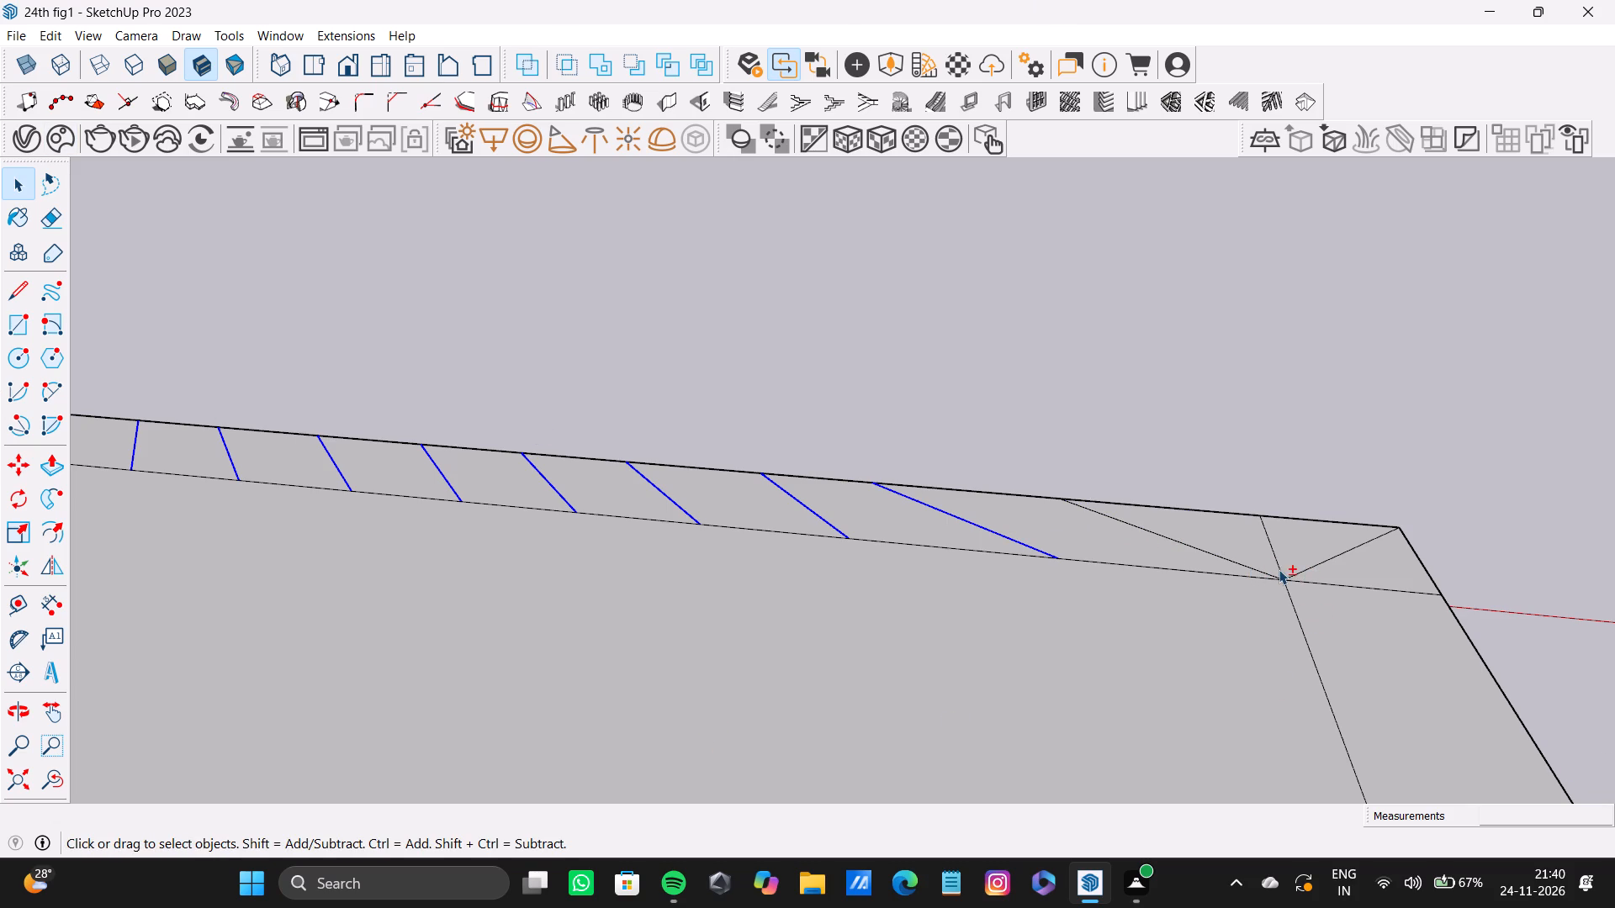
{"action": "left_click", "coordinate": [1252, 567], "text": "shift"}
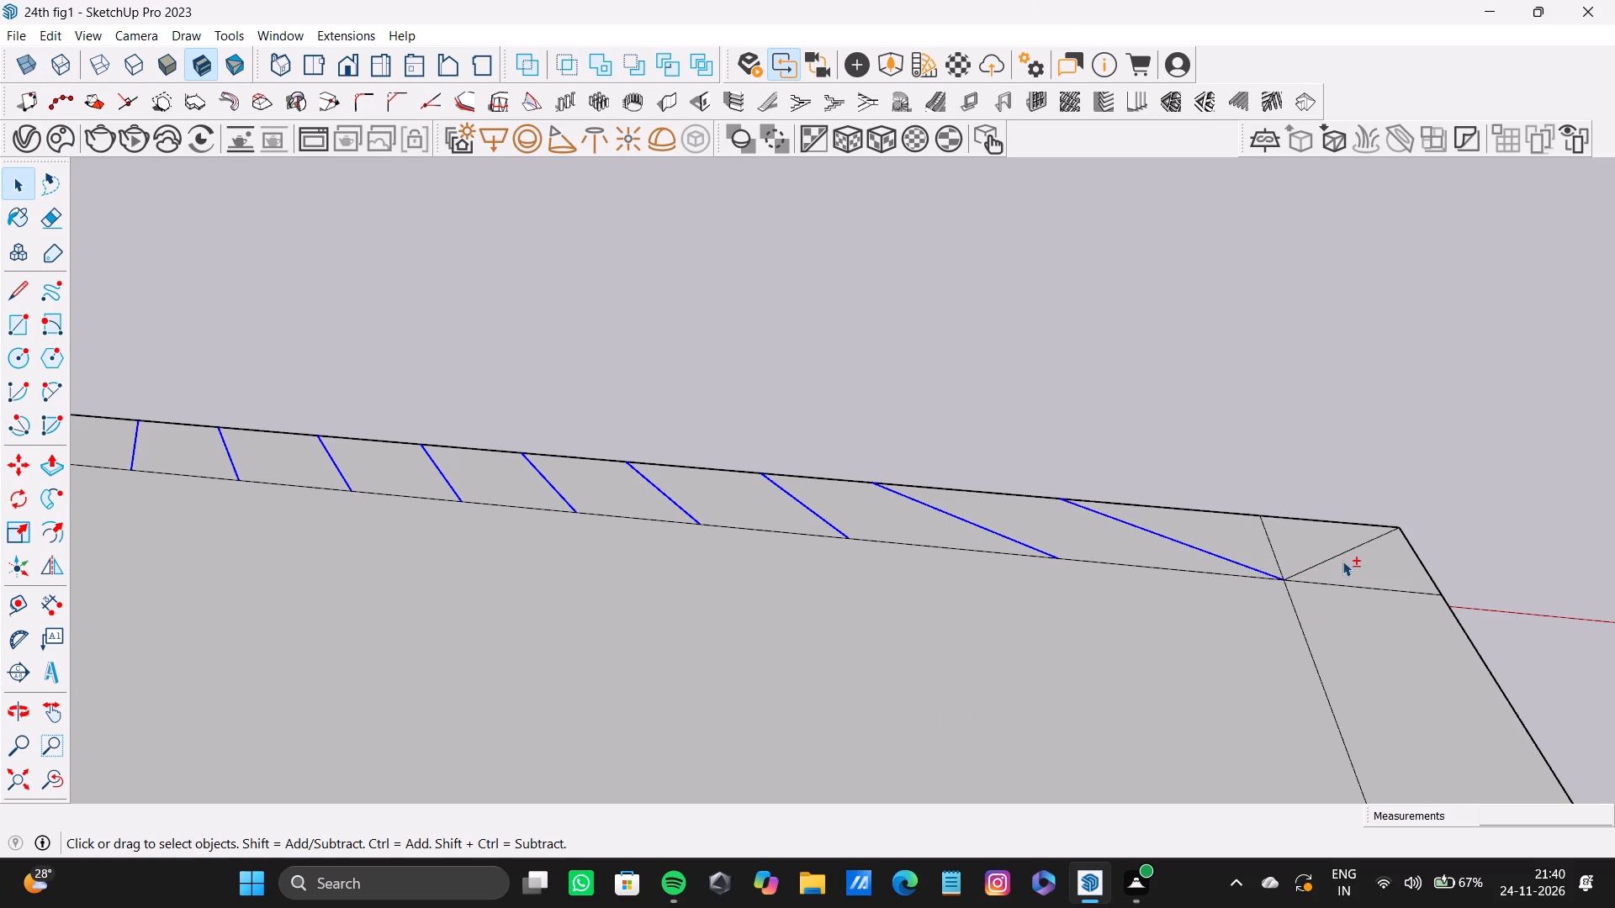
Add the diagonal and the short inner-border segment at that far corner to the selection, leaving the triangular corner face unselected.
{"action": "left_click", "coordinate": [1334, 549], "text": "shift"}
{"action": "left_click", "coordinate": [1337, 549], "text": "shift"}
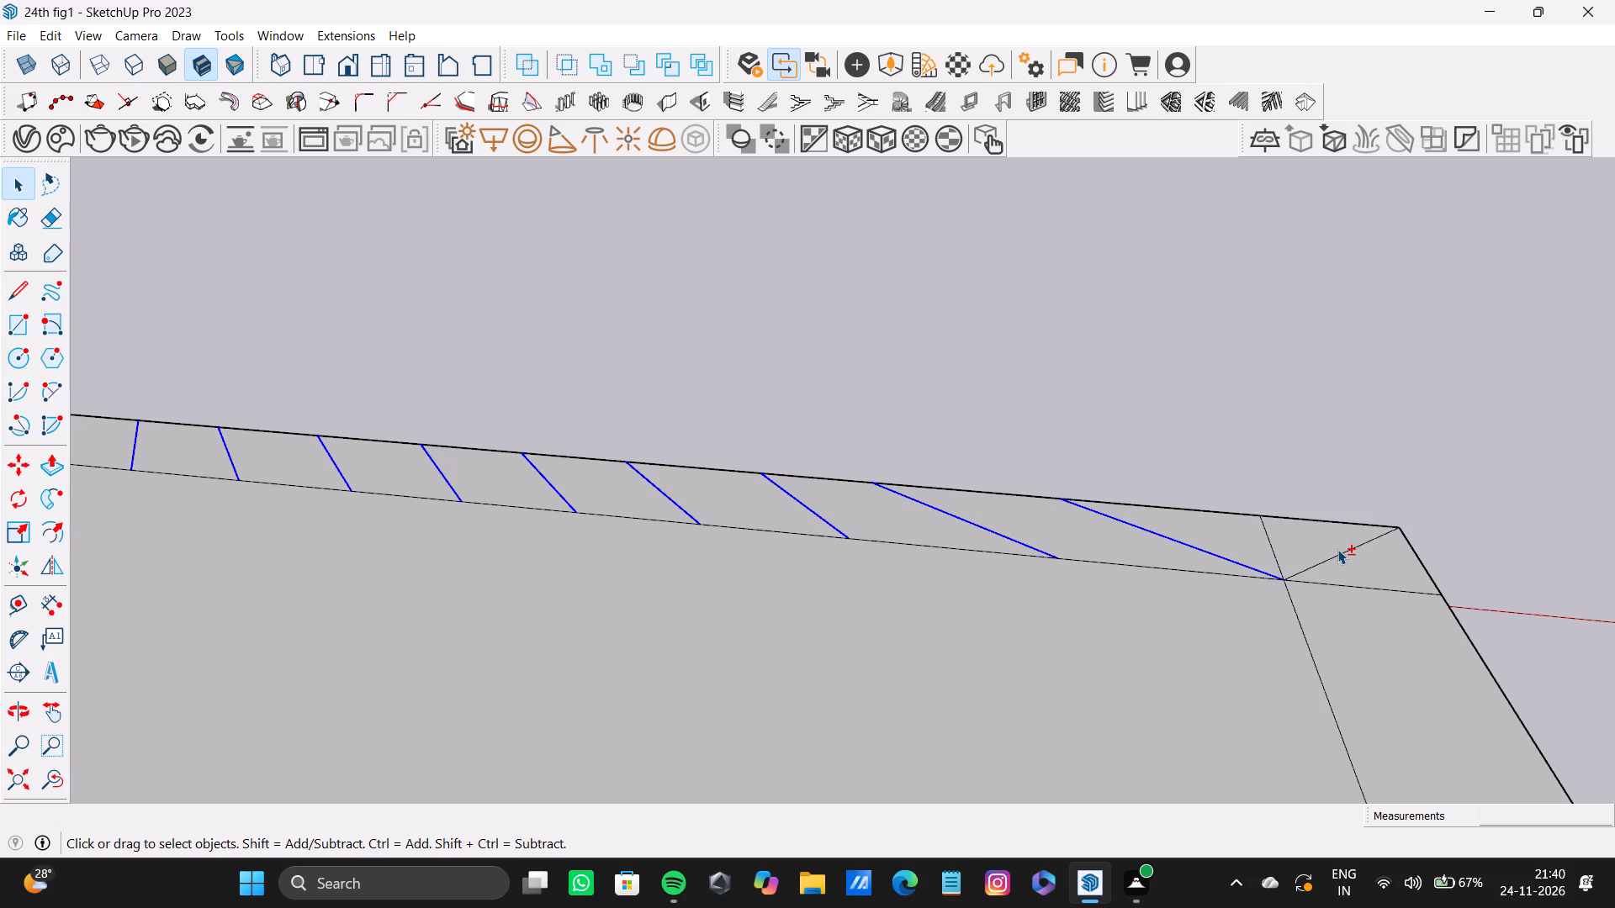
{"action": "left_click", "coordinate": [1340, 552], "text": "shift"}
{"action": "left_click", "coordinate": [1355, 583], "text": "shift"}
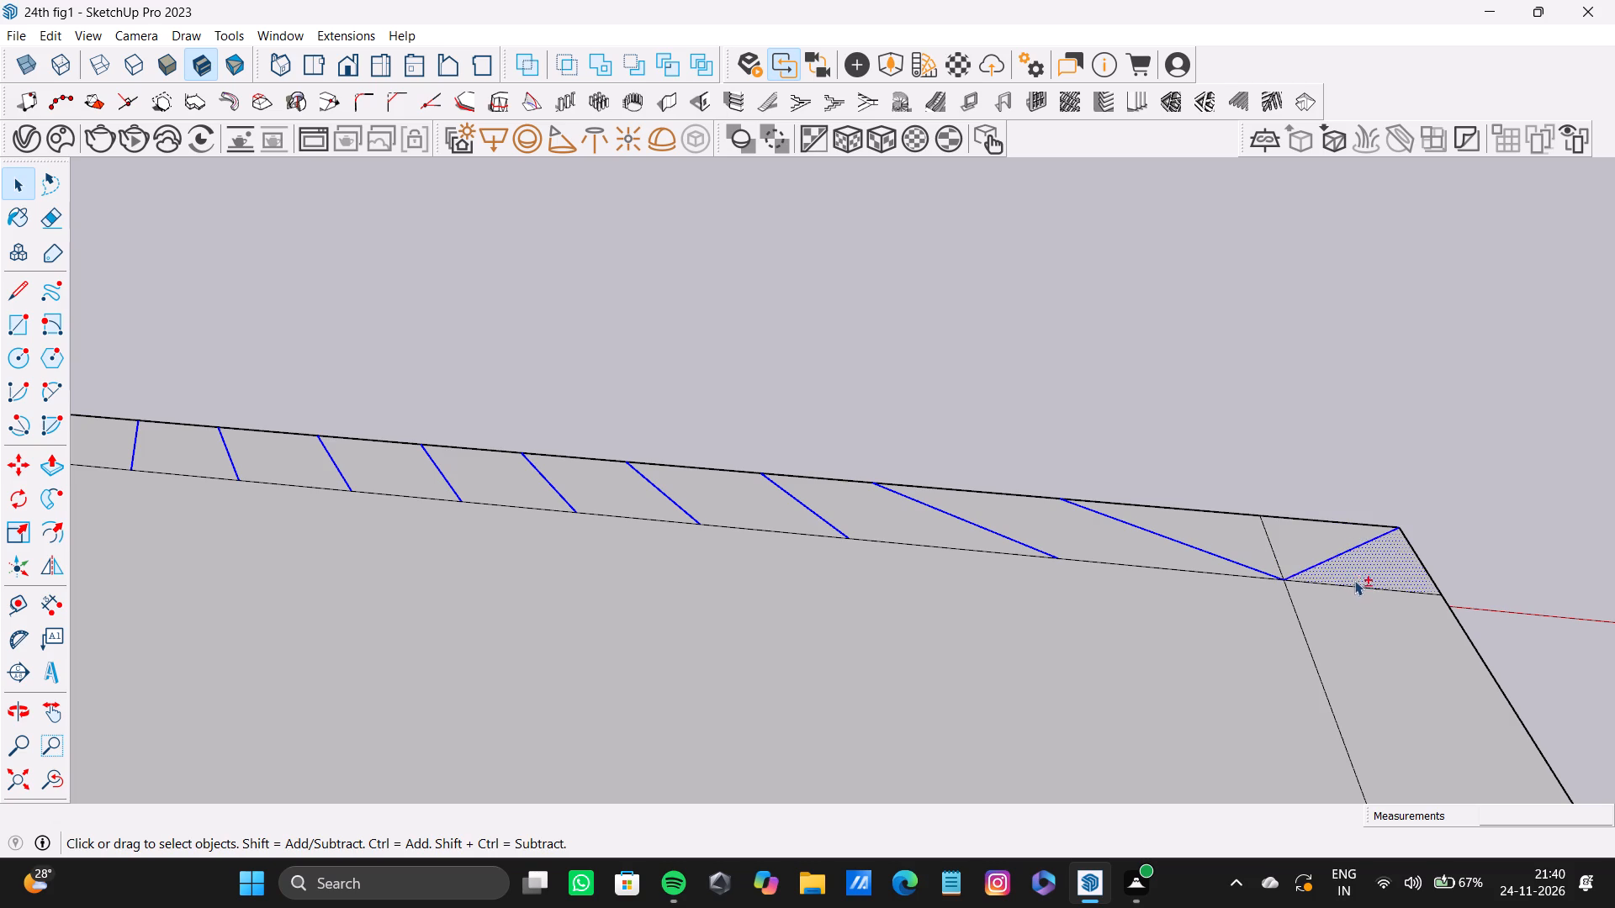
{"action": "scroll", "coordinate": [1337, 610], "scroll_direction": "down", "scroll_amount": 4, "text": "shift"}
{"action": "left_click", "coordinate": [1379, 571], "text": "shift"}
{"action": "left_click", "coordinate": [1385, 592], "text": "shift"}
{"action": "scroll", "coordinate": [1349, 608], "scroll_direction": "down", "scroll_amount": 2, "text": "shift"}
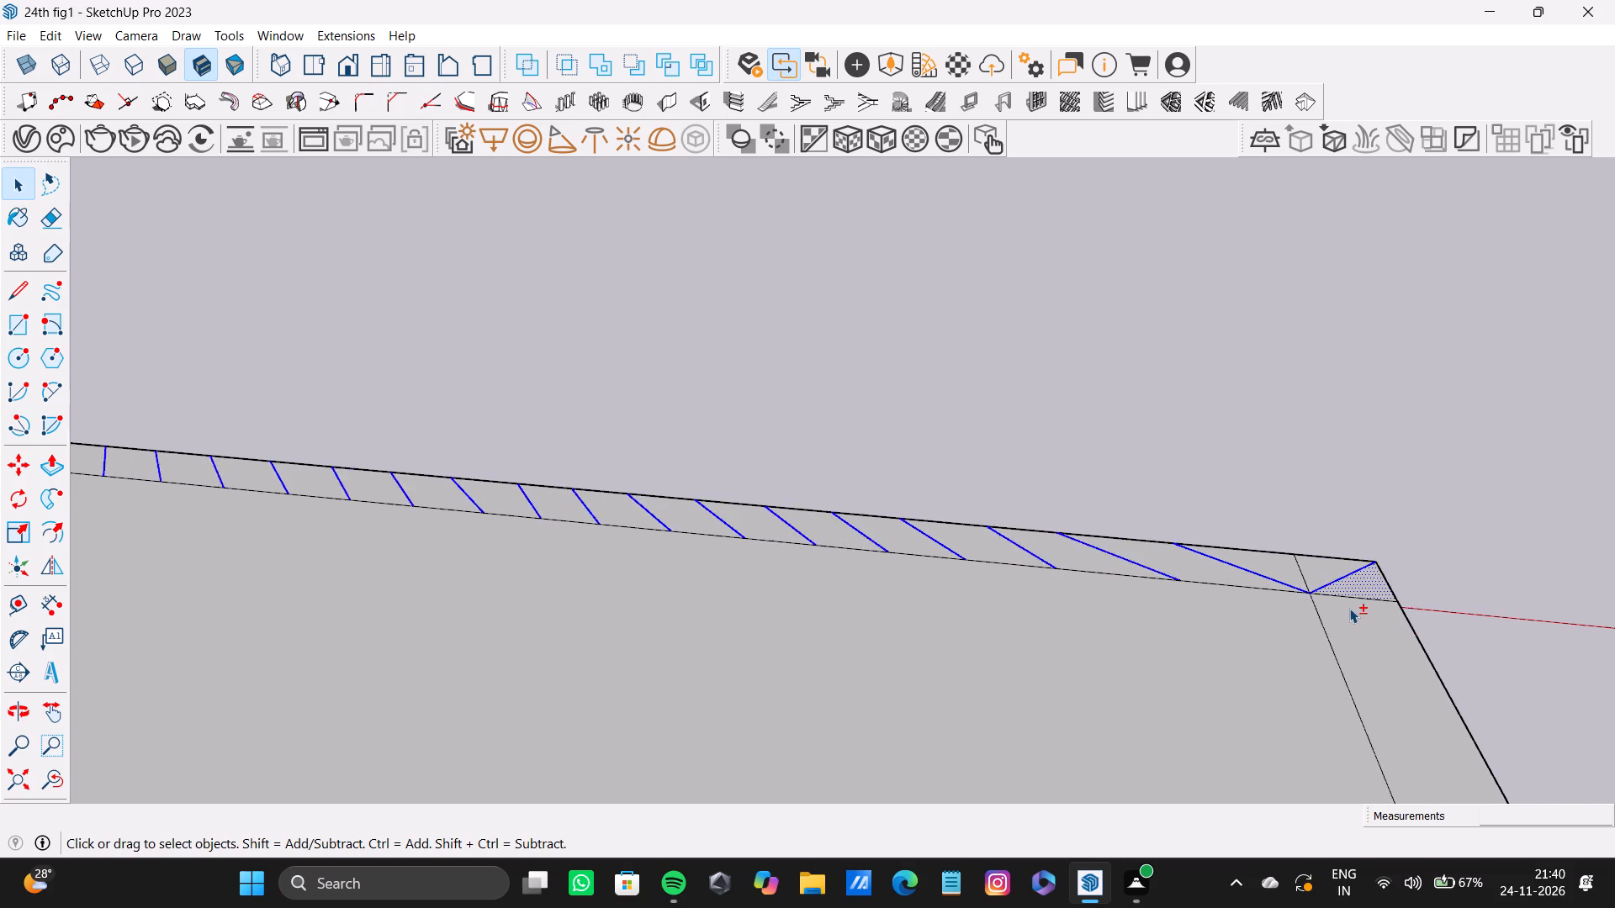
{"action": "scroll", "coordinate": [1349, 608], "scroll_direction": "down", "scroll_amount": 7, "text": "shift"}
{"action": "middle_click_drag", "start_coordinate": [1348, 608], "coordinate": [1428, 568], "text": "shift"}
{"action": "scroll", "coordinate": [1446, 541], "scroll_direction": "up", "scroll_amount": 7, "text": "shift"}
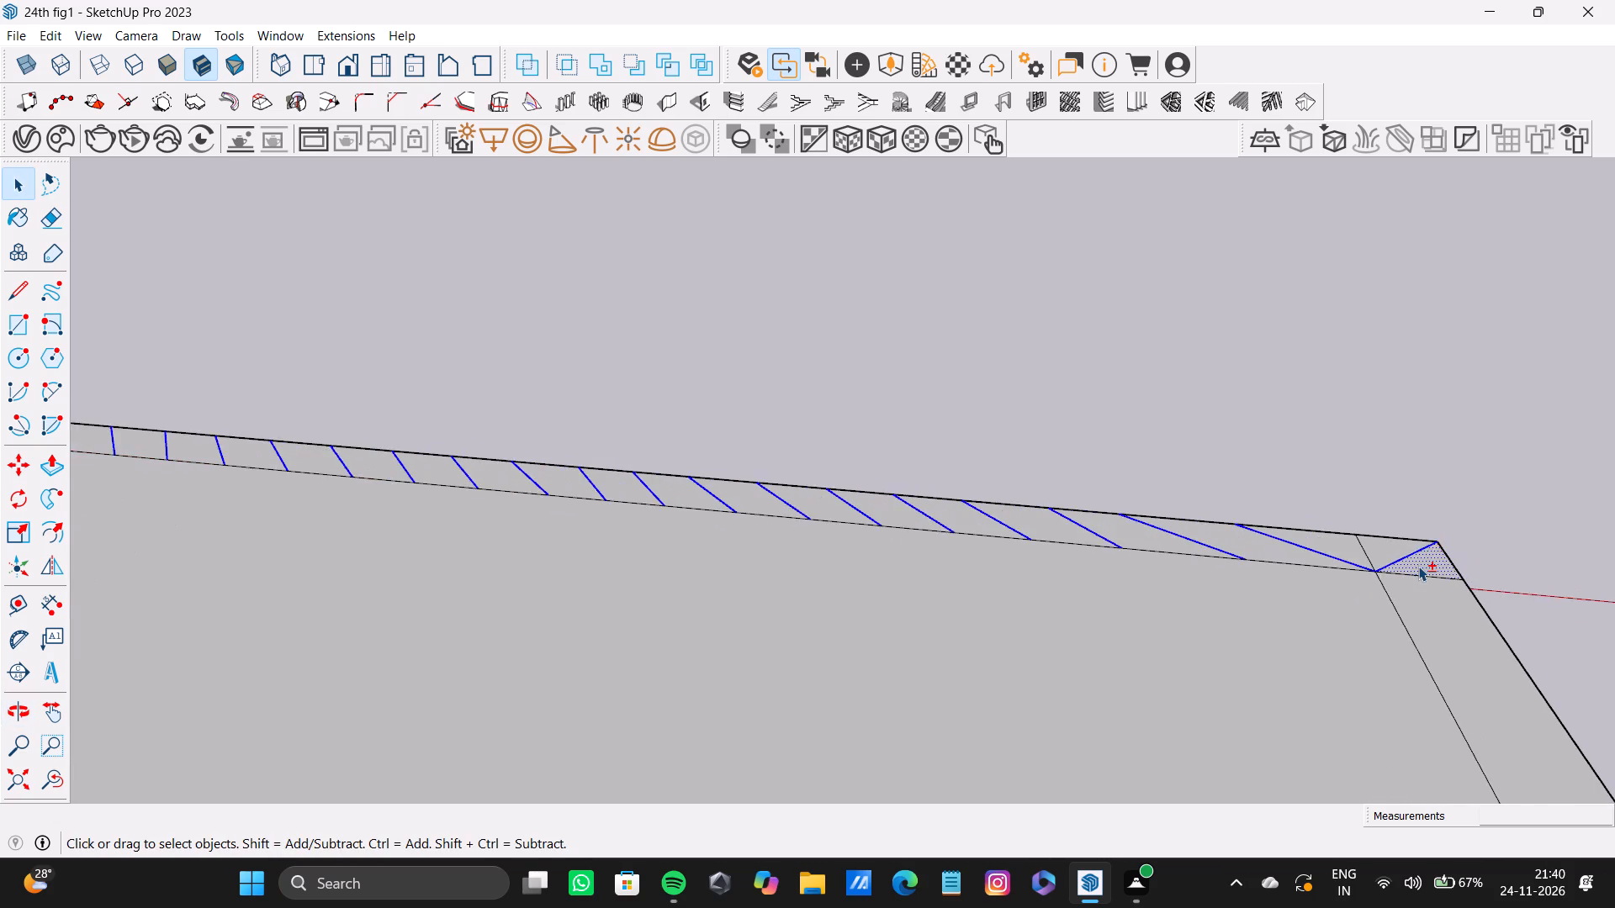
{"action": "scroll", "coordinate": [1418, 566], "scroll_direction": "up", "scroll_amount": 5, "text": "shift"}
{"action": "left_click", "coordinate": [1428, 562], "text": "shift"}
{"action": "left_click", "coordinate": [1436, 587], "text": "shift"}
{"action": "scroll", "coordinate": [1436, 589], "scroll_direction": "down", "scroll_amount": 3, "text": "shift"}
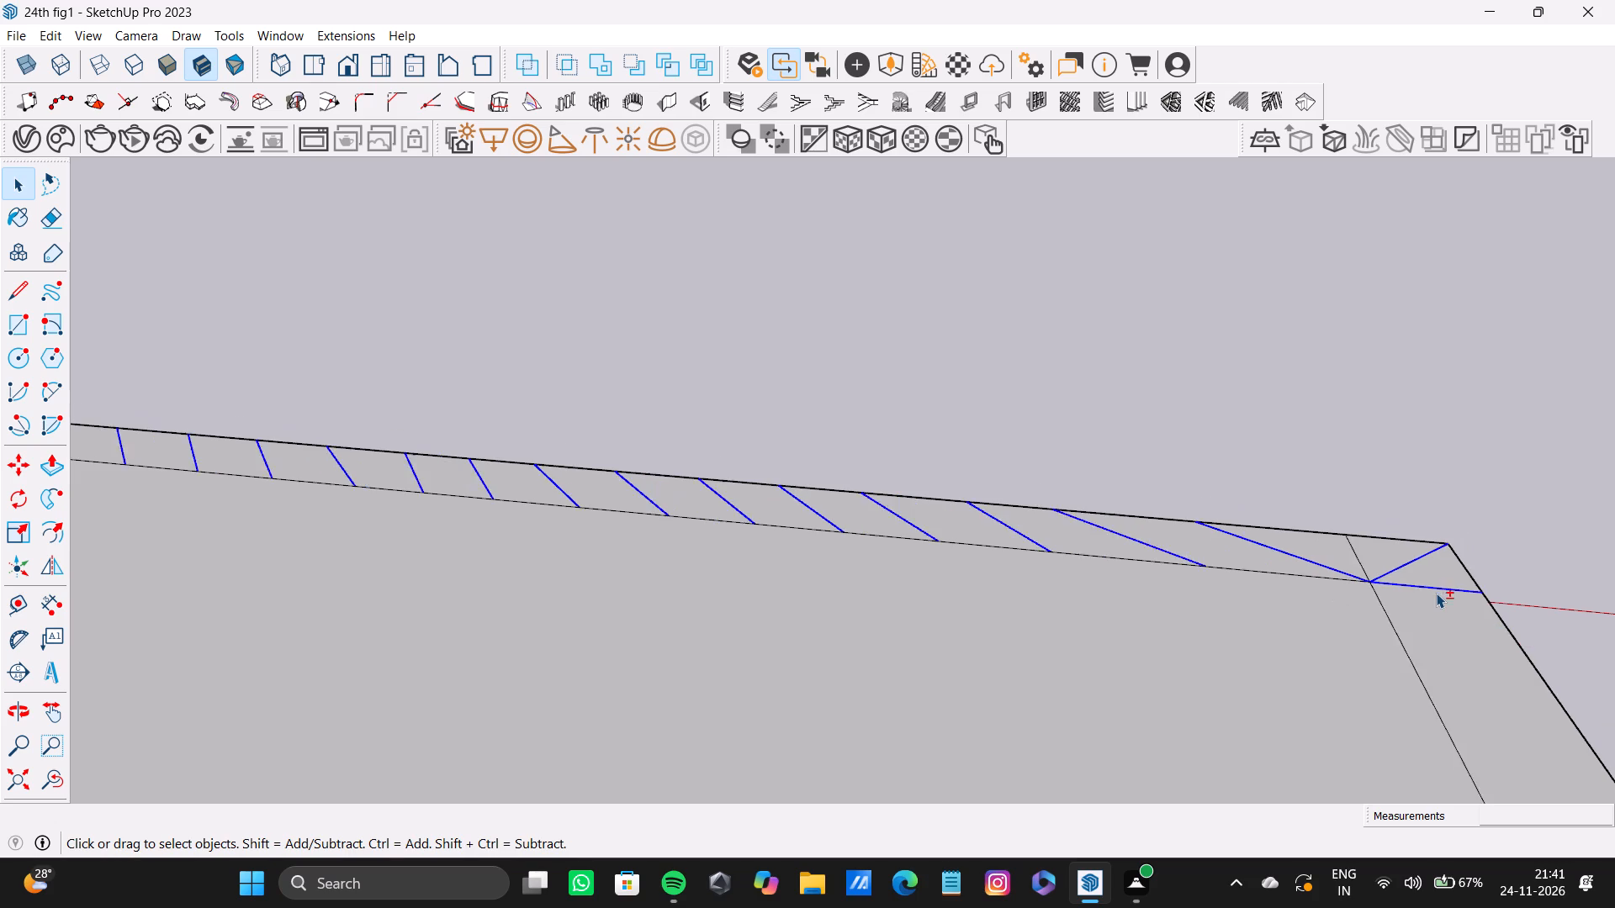
{"action": "scroll", "coordinate": [1436, 593], "scroll_direction": "down", "scroll_amount": 20, "text": "shift"}
{"action": "scroll", "coordinate": [1436, 593], "scroll_direction": "down", "scroll_amount": 4, "text": "shift"}
At the corner nearest the cylinder, add the short inner-border segment to the selection, keeping the diagonal selected and the corner face out.
{"action": "middle_click_drag", "start_coordinate": [1389, 621], "coordinate": [1343, 519], "text": "shift"}
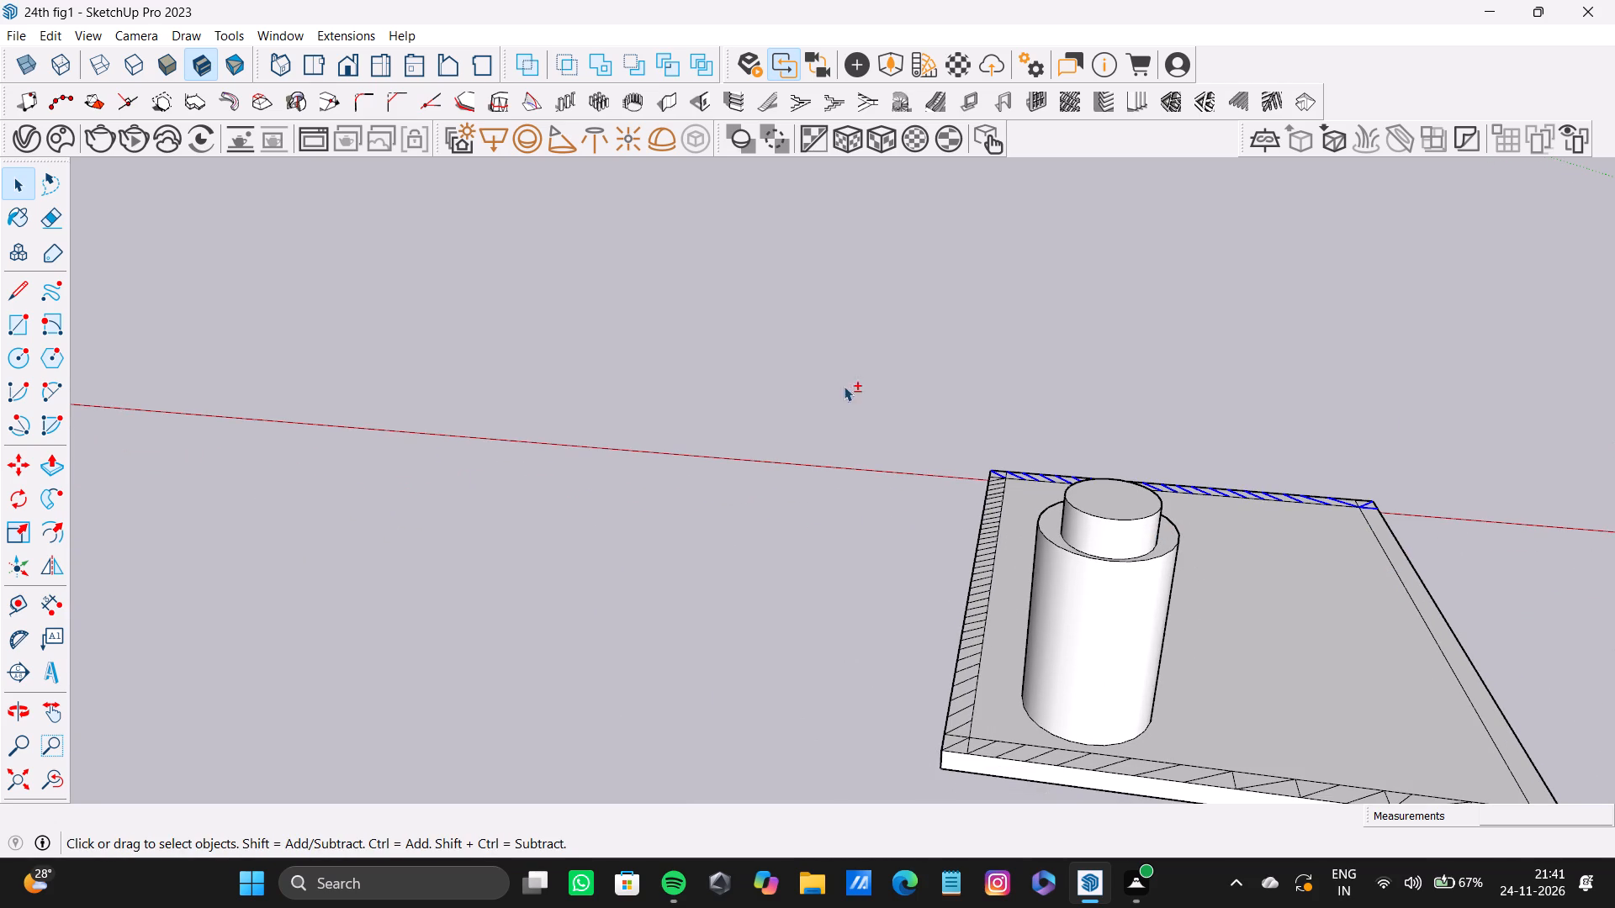
{"action": "scroll", "coordinate": [996, 471], "scroll_direction": "up", "scroll_amount": 10, "text": "shift"}
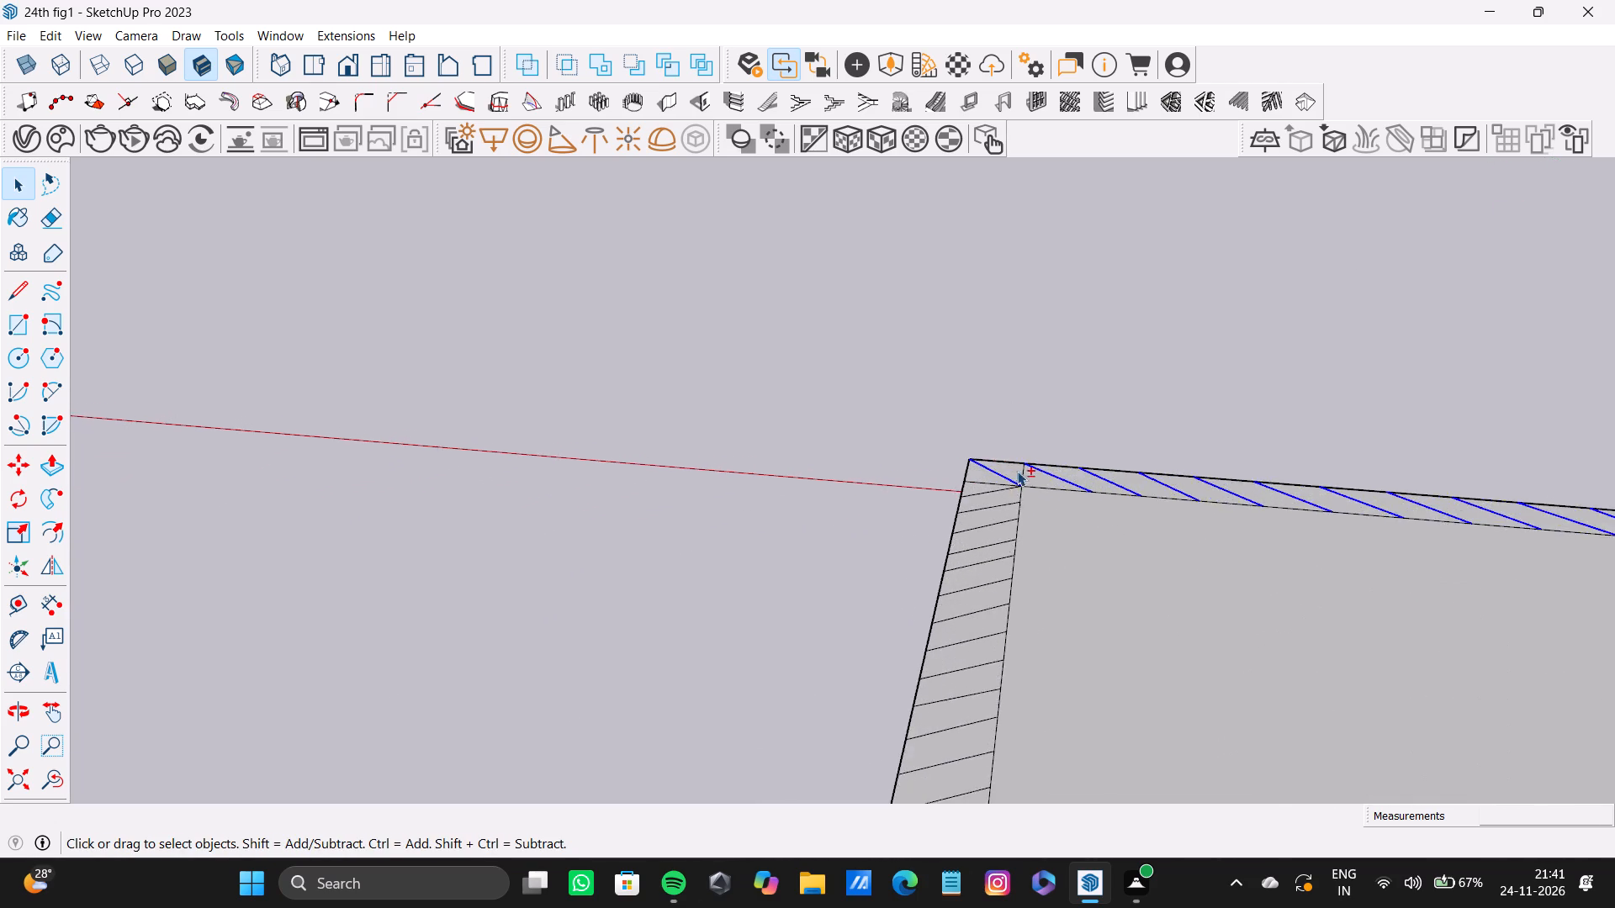
{"action": "scroll", "coordinate": [1017, 471], "scroll_direction": "up", "scroll_amount": 4, "text": "shift"}
{"action": "middle_click_drag", "start_coordinate": [1026, 503], "coordinate": [968, 621], "text": "shift"}
{"action": "scroll", "coordinate": [970, 593], "scroll_direction": "up", "scroll_amount": 10, "text": "shift"}
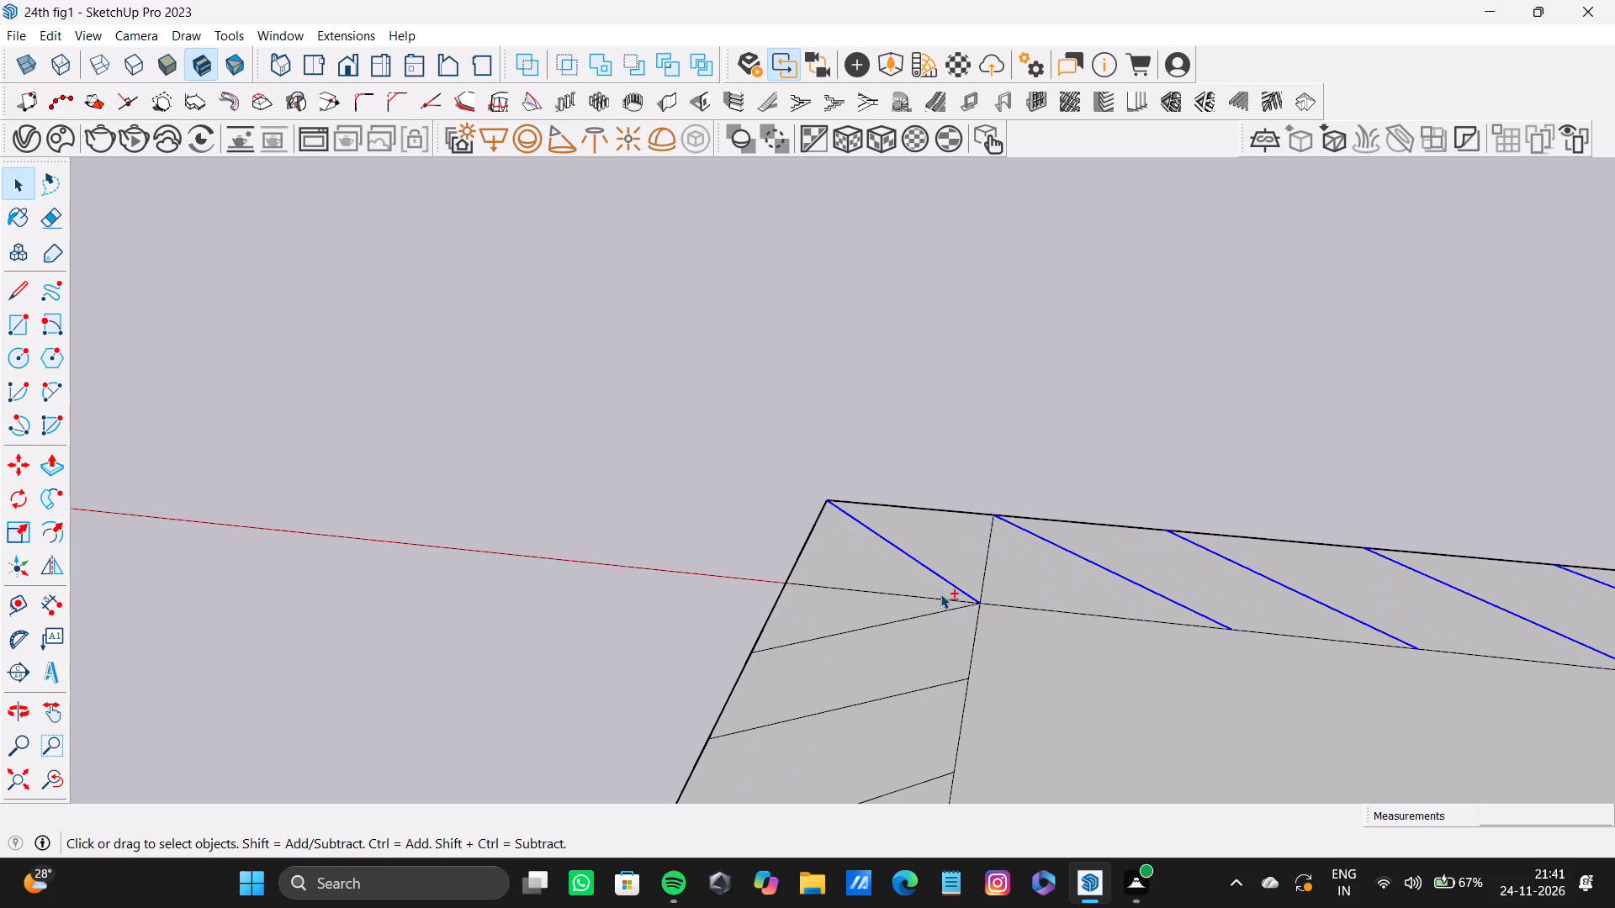
{"action": "left_click", "coordinate": [940, 594], "text": "shift"}
{"action": "left_click", "coordinate": [936, 569], "text": "shift"}
{"action": "left_click", "coordinate": [940, 588], "text": "shift"}
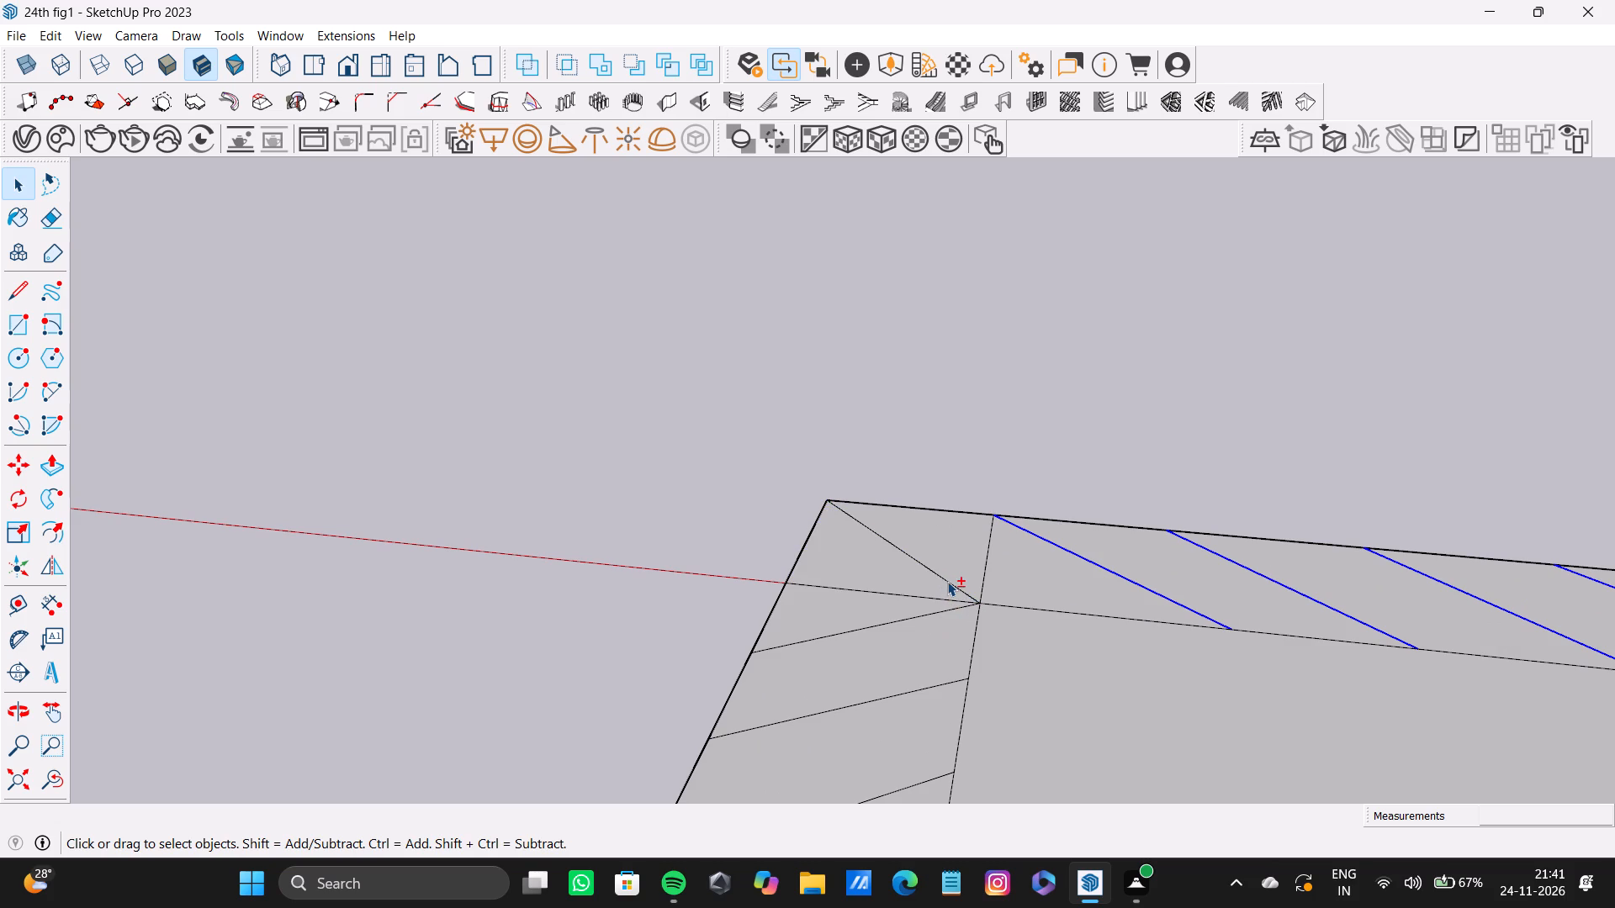
{"action": "left_click", "coordinate": [955, 580], "text": "shift"}
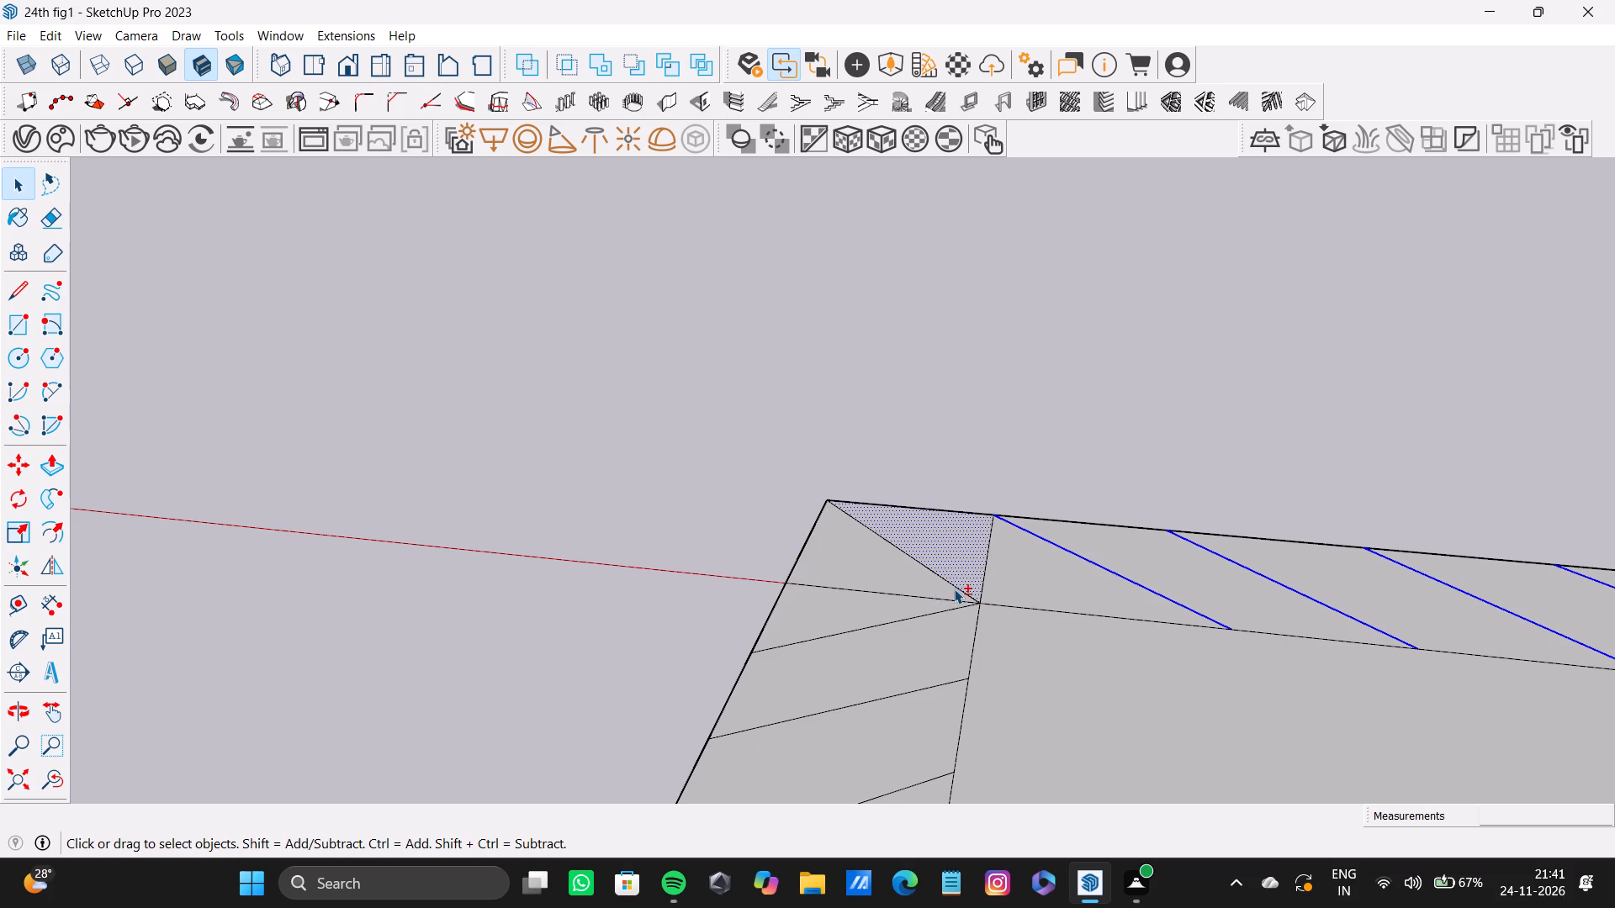
{"action": "left_click", "coordinate": [956, 585], "text": "shift"}
{"action": "left_click", "coordinate": [939, 594], "text": "shift"}
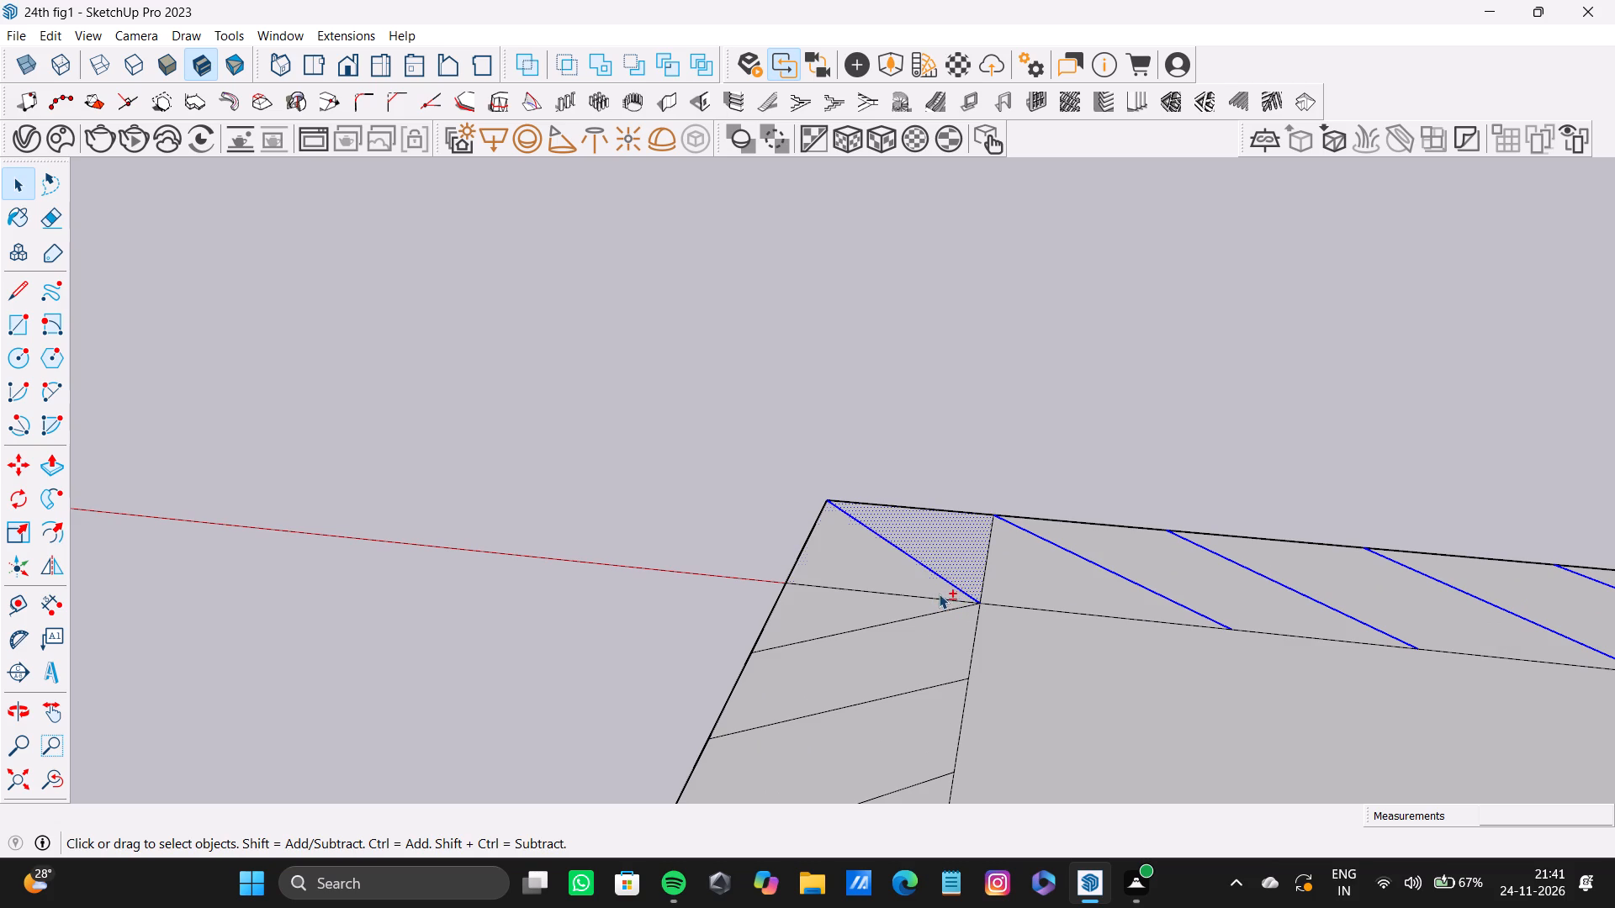
{"action": "left_click", "coordinate": [930, 578], "text": "shift"}
{"action": "left_click", "coordinate": [960, 562], "text": "shift"}
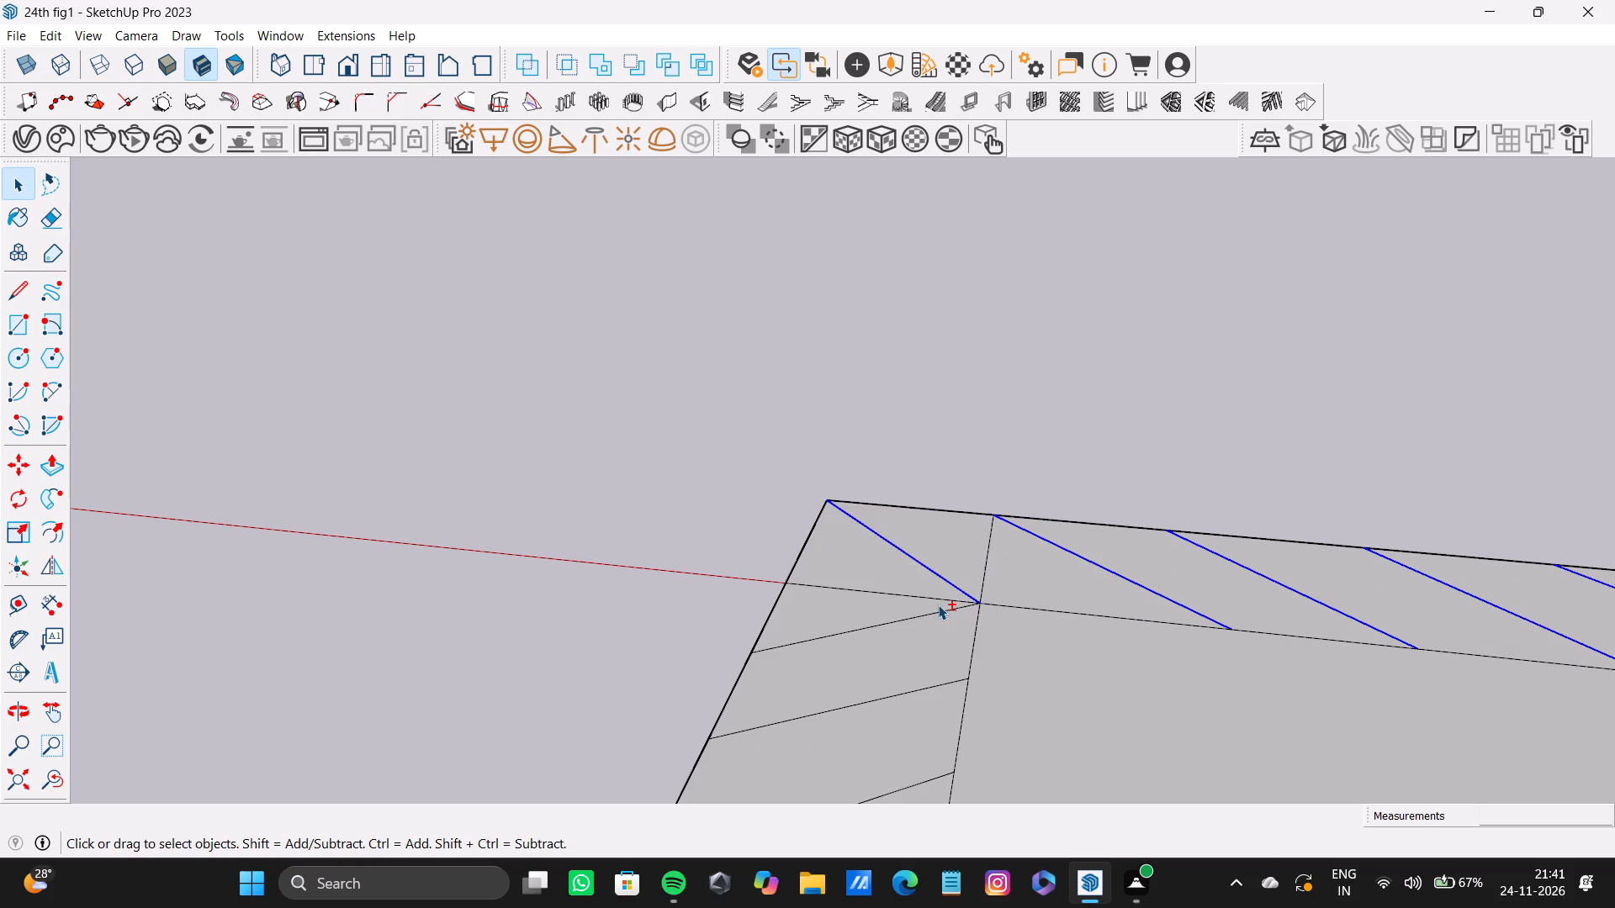
{"action": "left_click", "coordinate": [942, 596], "text": "shift"}
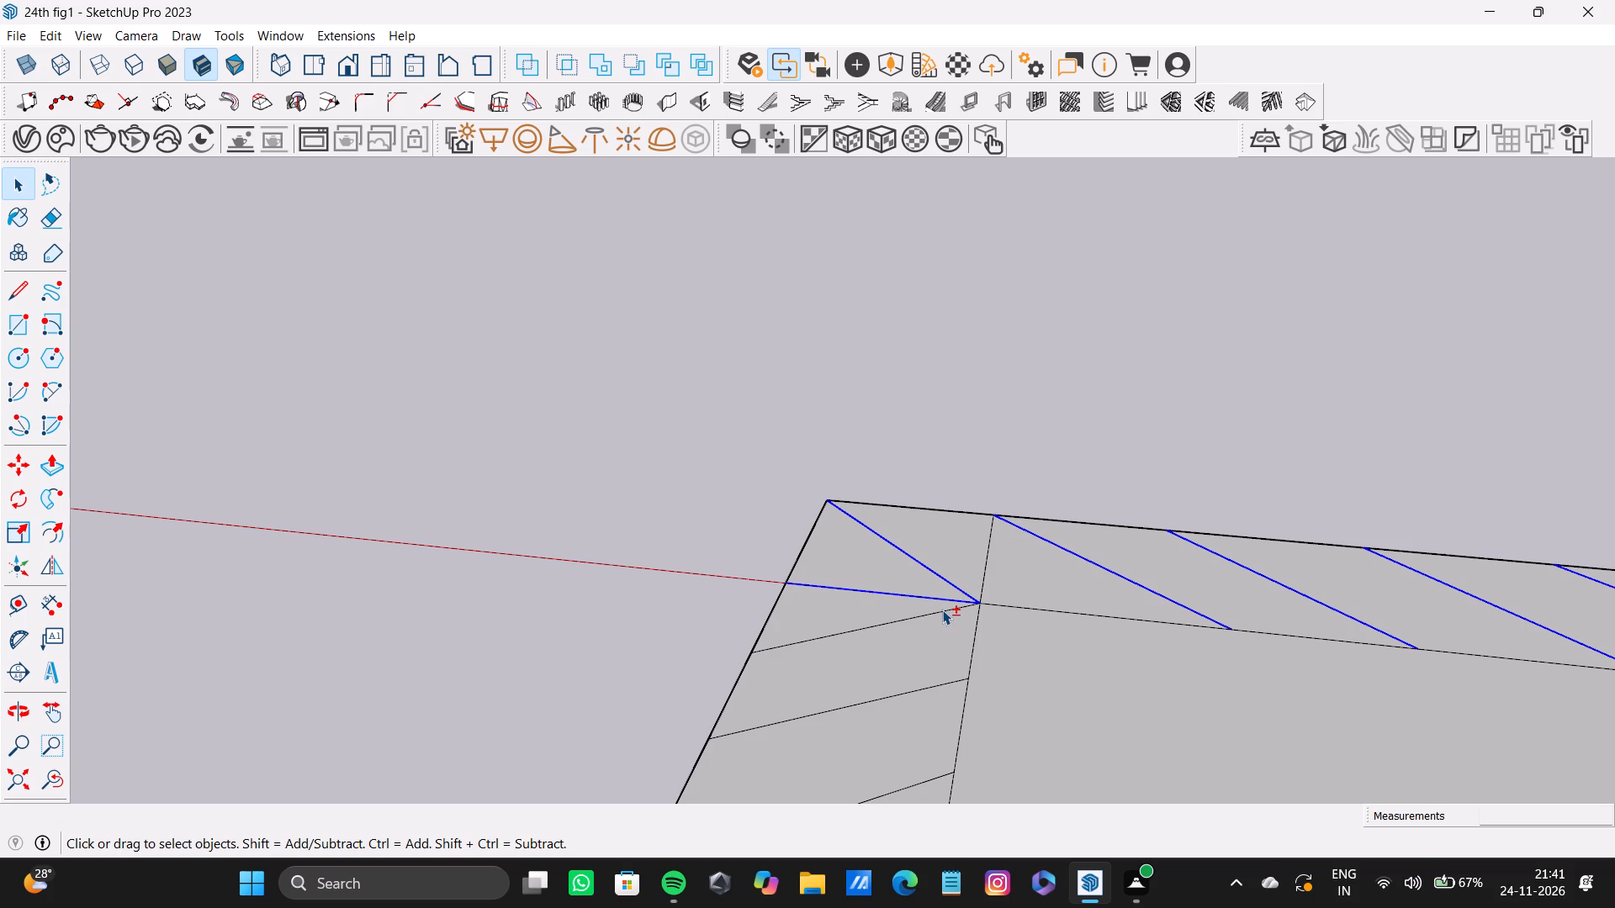
Add the first seven slat lines of the adjoining border, starting from this corner, to the selection.
{"action": "left_click", "coordinate": [942, 610], "text": "shift"}
{"action": "scroll", "coordinate": [942, 610], "scroll_direction": "down", "scroll_amount": 2, "text": "shift"}
{"action": "middle_click_drag", "start_coordinate": [942, 610], "coordinate": [914, 423], "text": "shift"}
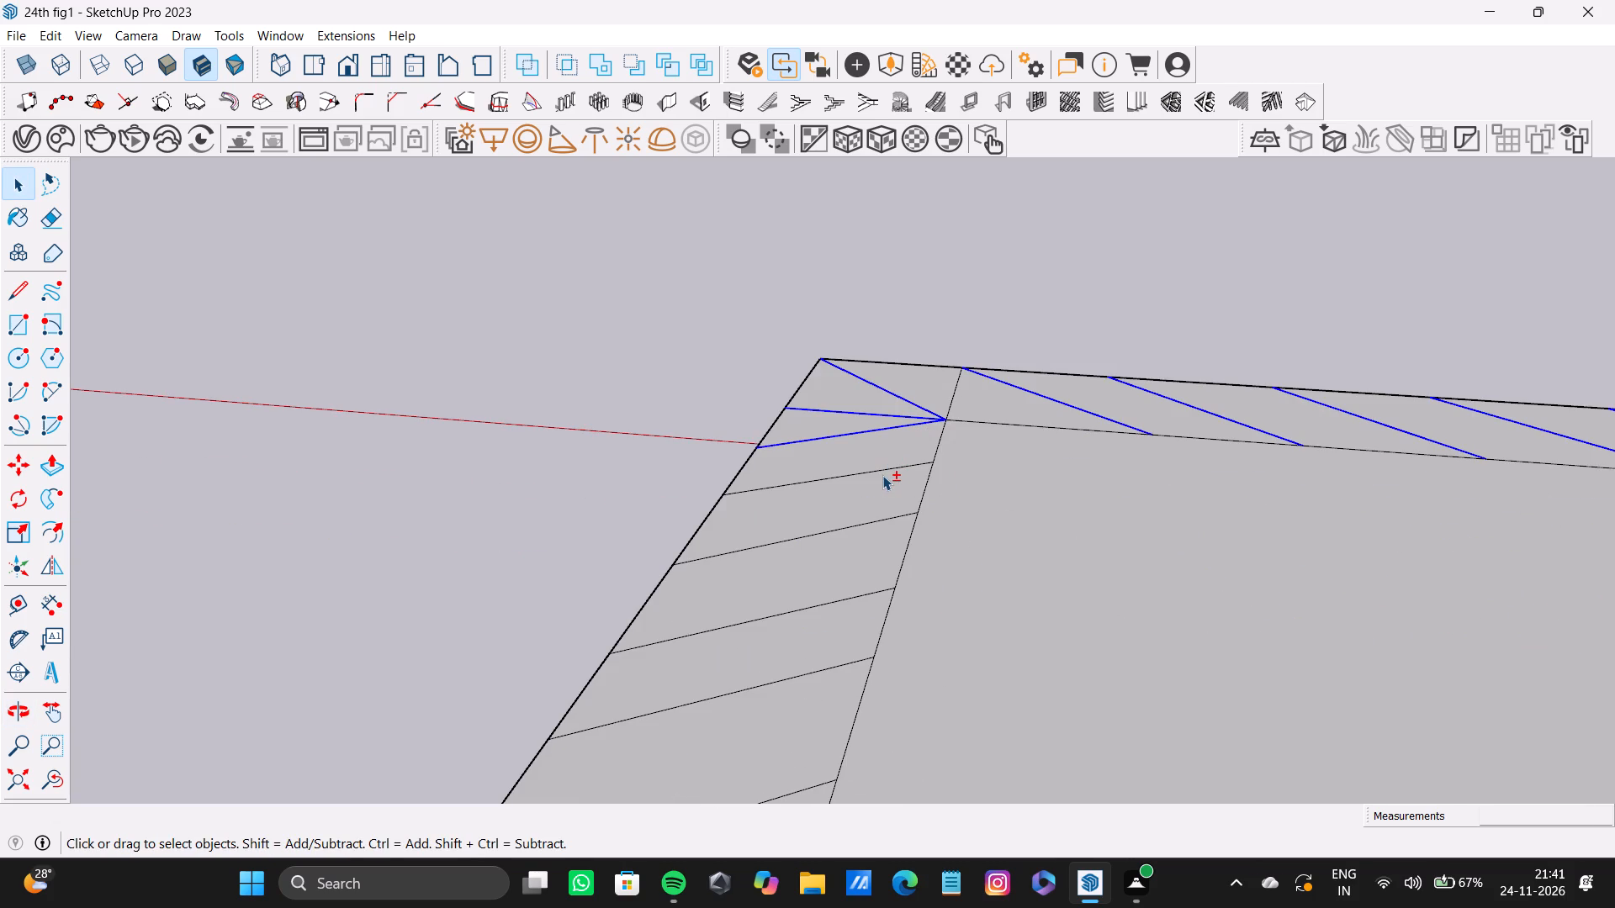
{"action": "left_click", "coordinate": [882, 471], "text": "shift"}
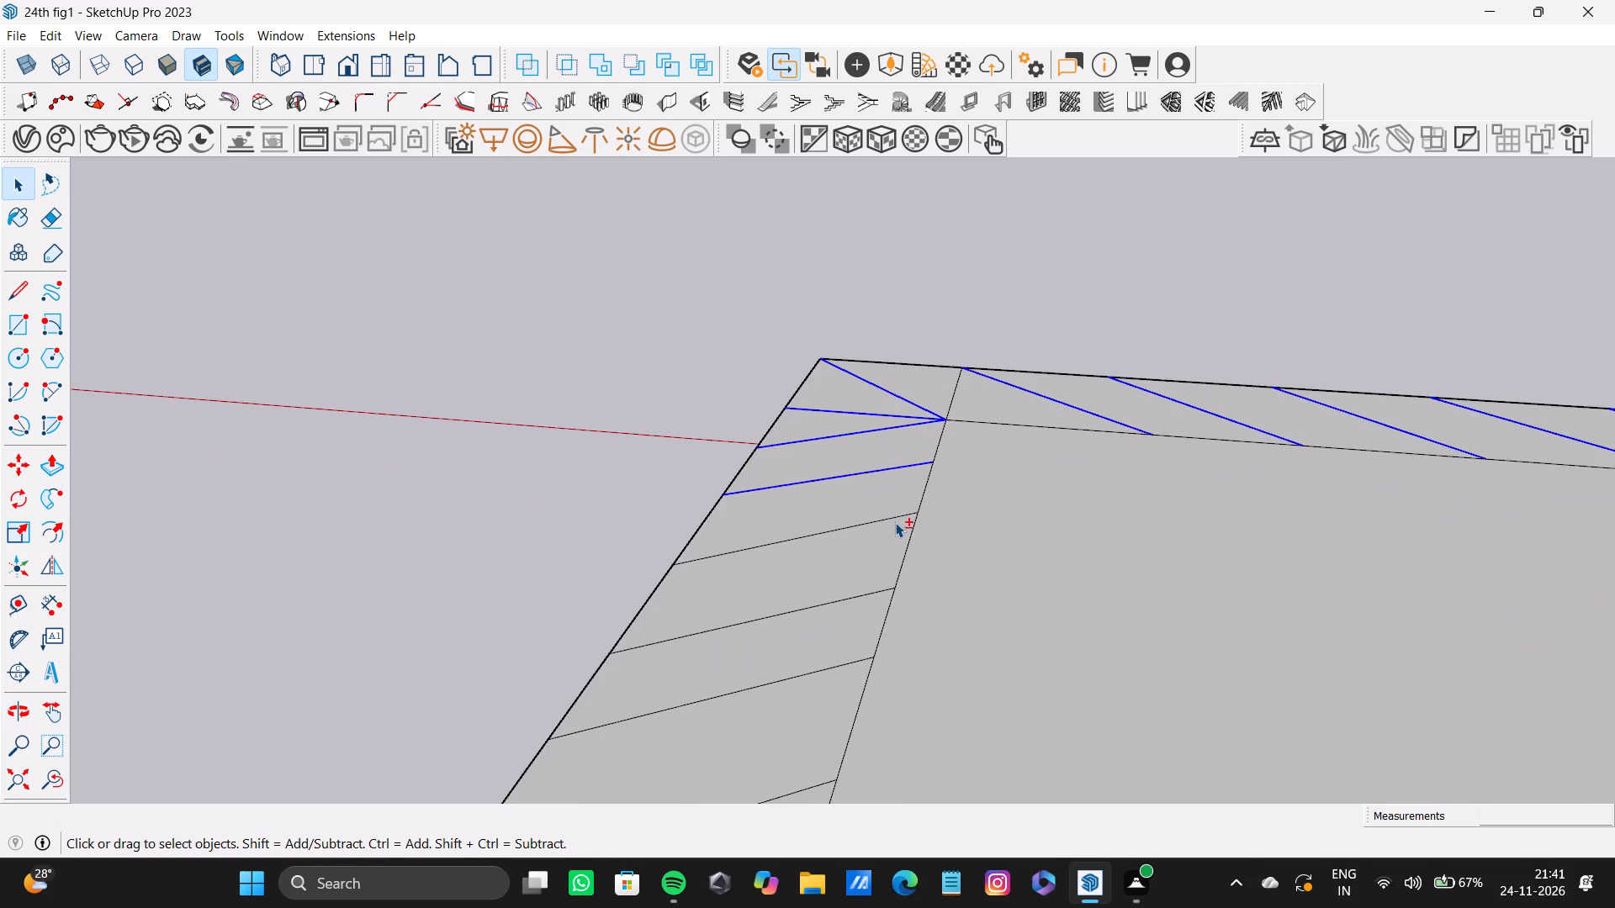
{"action": "left_click", "coordinate": [896, 517], "text": "shift"}
{"action": "left_click", "coordinate": [865, 593], "text": "shift"}
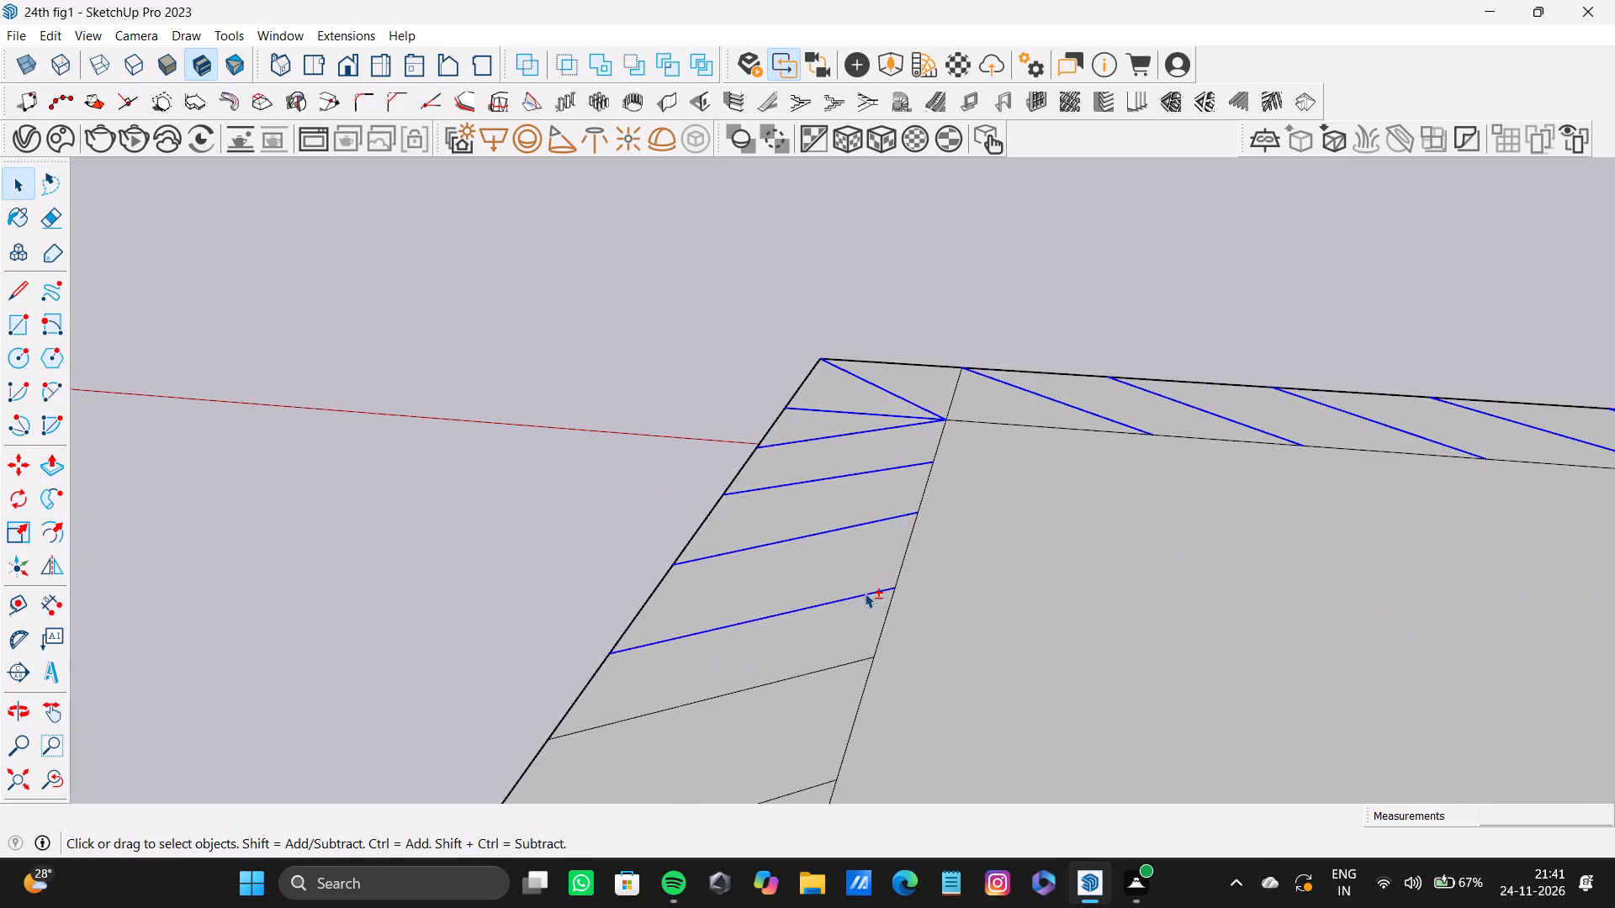
{"action": "scroll", "coordinate": [862, 589], "scroll_direction": "down", "scroll_amount": 4, "text": "shift"}
{"action": "middle_click_drag", "start_coordinate": [862, 579], "coordinate": [848, 403], "text": "shift"}
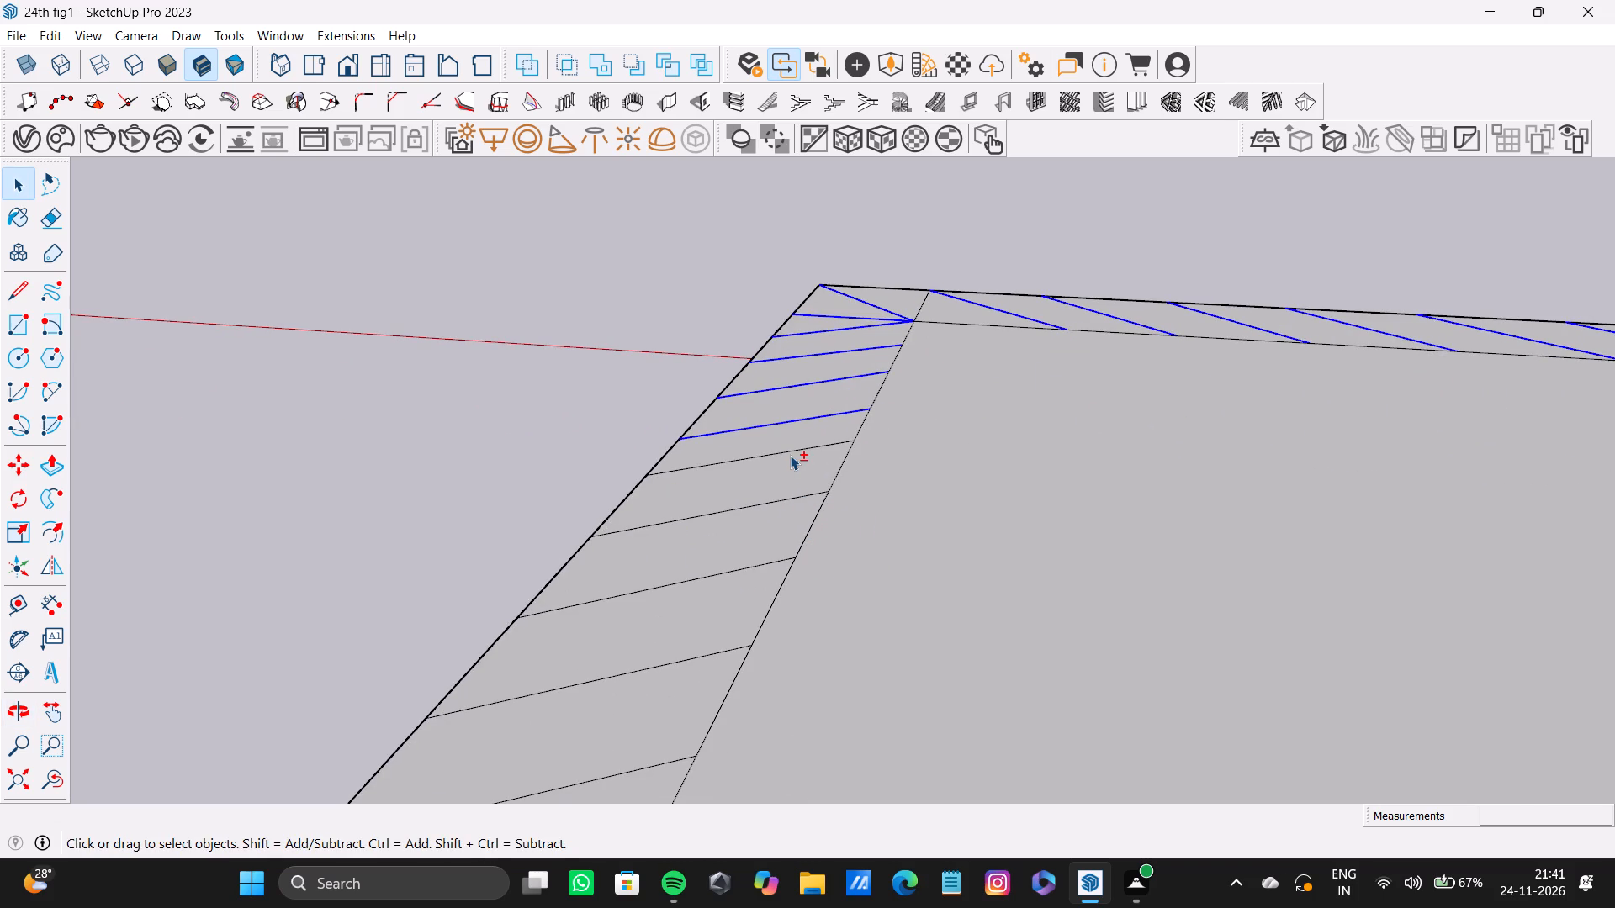
{"action": "left_click", "coordinate": [790, 455], "text": "shift"}
{"action": "left_click", "coordinate": [781, 504], "text": "shift"}
{"action": "left_click", "coordinate": [763, 539], "text": "shift"}
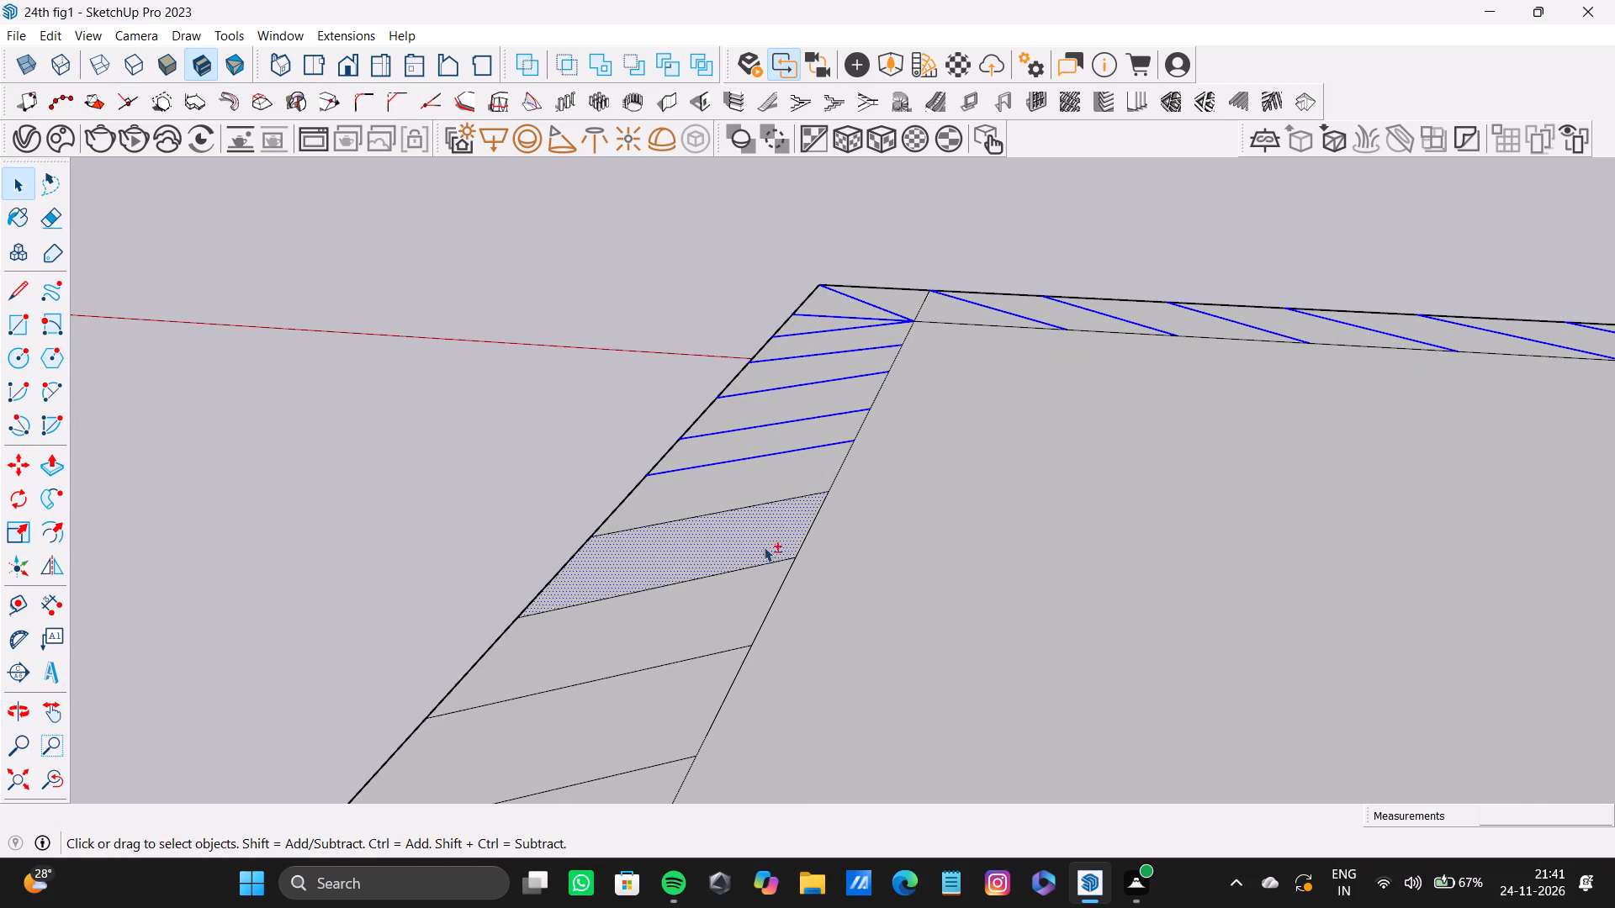
{"action": "left_click", "coordinate": [764, 567], "text": "shift"}
{"action": "left_click", "coordinate": [787, 499], "text": "shift"}
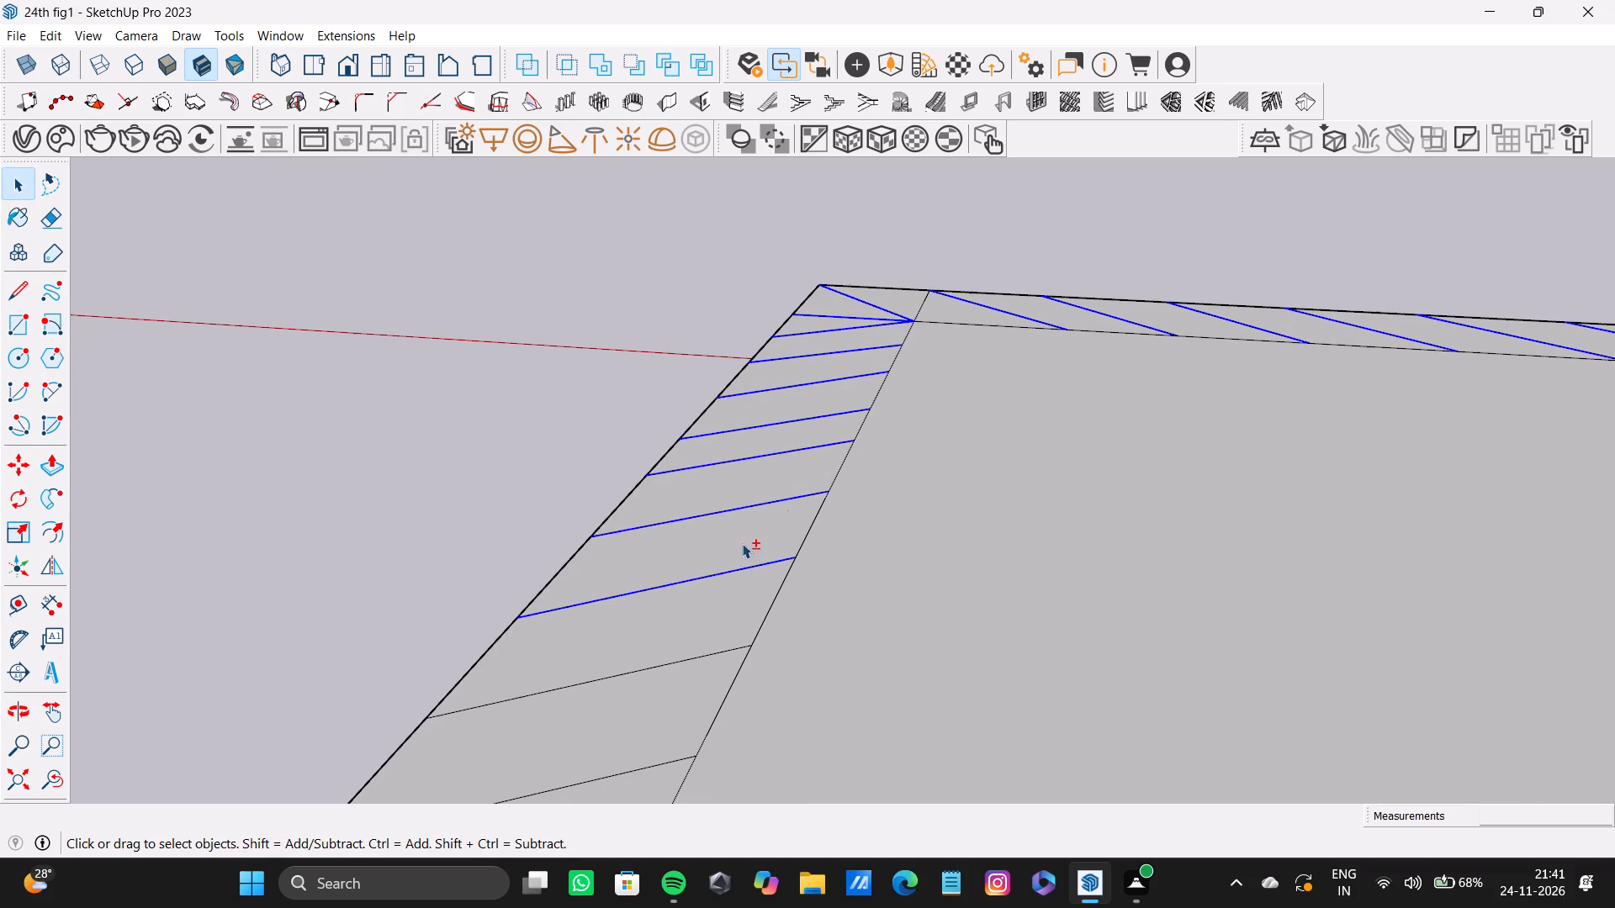
Add the next seven slat lines along the adjoining border to the selection.
{"action": "scroll", "coordinate": [733, 572], "scroll_direction": "down", "scroll_amount": 3, "text": "shift"}
{"action": "middle_click_drag", "start_coordinate": [731, 575], "coordinate": [743, 420], "text": "shift"}
{"action": "left_click", "coordinate": [686, 472], "text": "shift"}
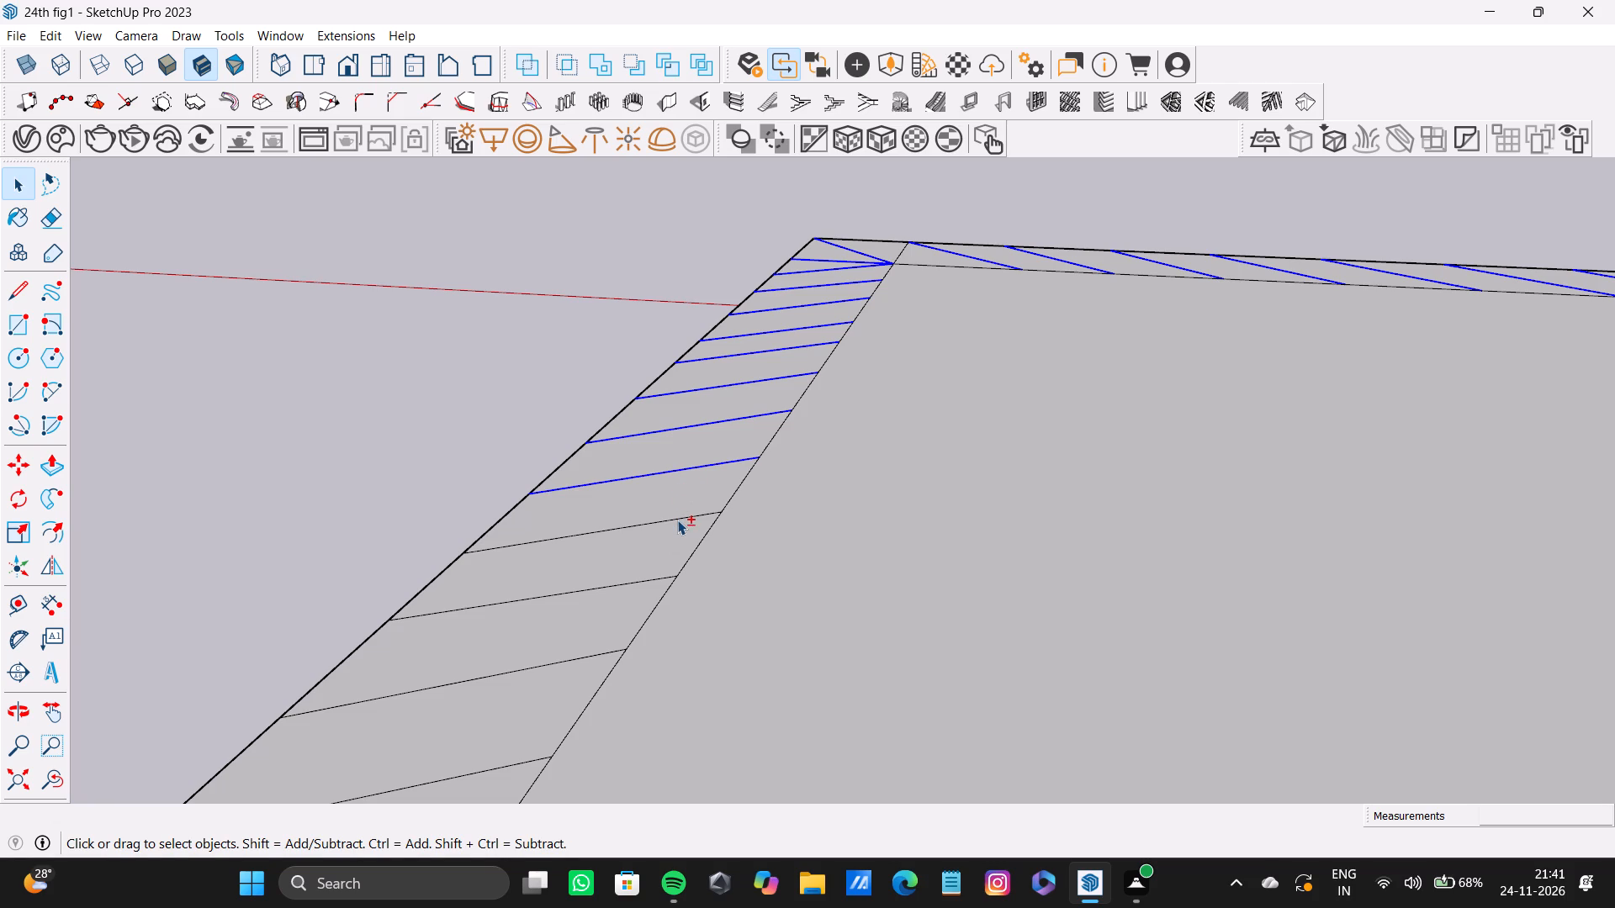
{"action": "left_click", "coordinate": [677, 520], "text": "shift"}
{"action": "left_click", "coordinate": [668, 579], "text": "shift"}
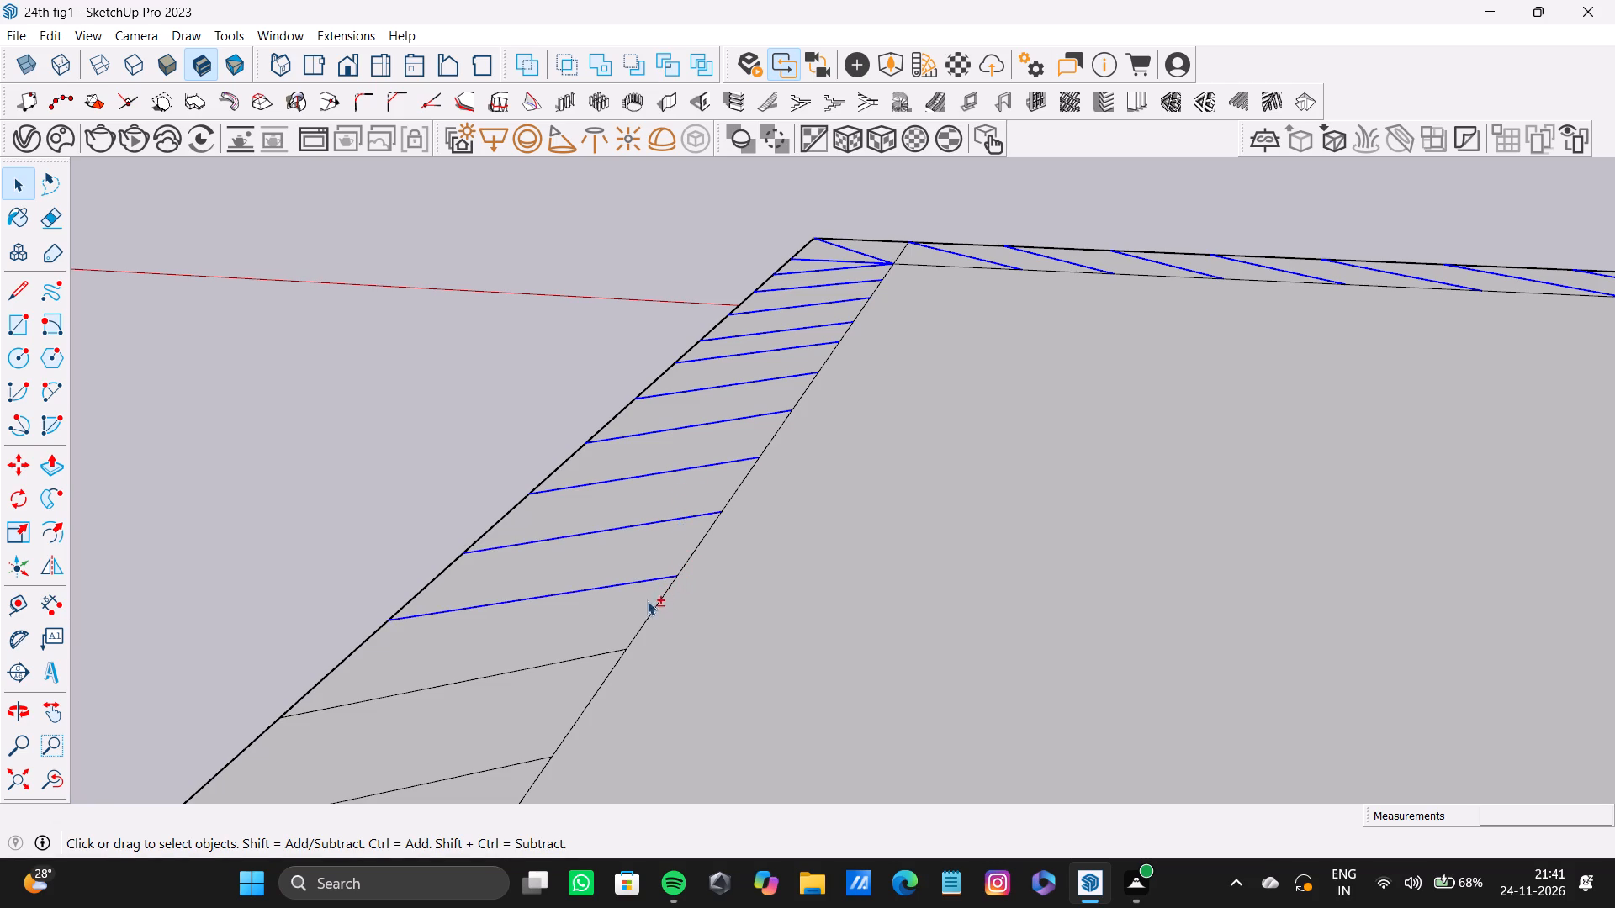
{"action": "left_click", "coordinate": [607, 652], "text": "shift"}
{"action": "scroll", "coordinate": [607, 652], "scroll_direction": "down", "scroll_amount": 3, "text": "shift"}
{"action": "middle_click_drag", "start_coordinate": [607, 652], "coordinate": [707, 400], "text": "shift"}
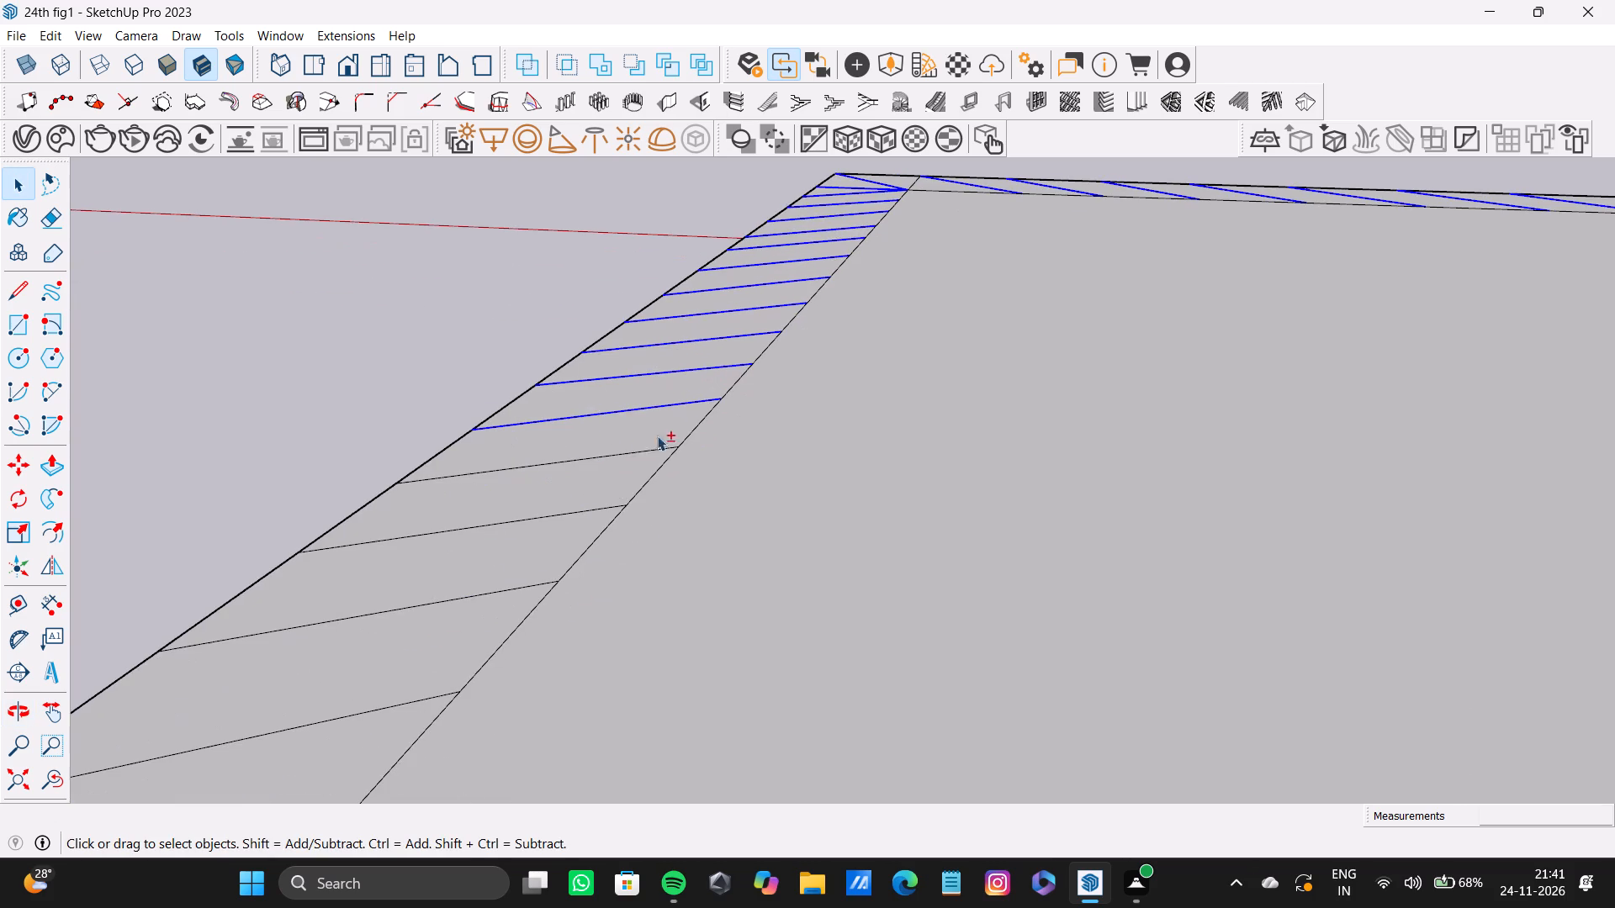
{"action": "left_click", "coordinate": [638, 452], "text": "shift"}
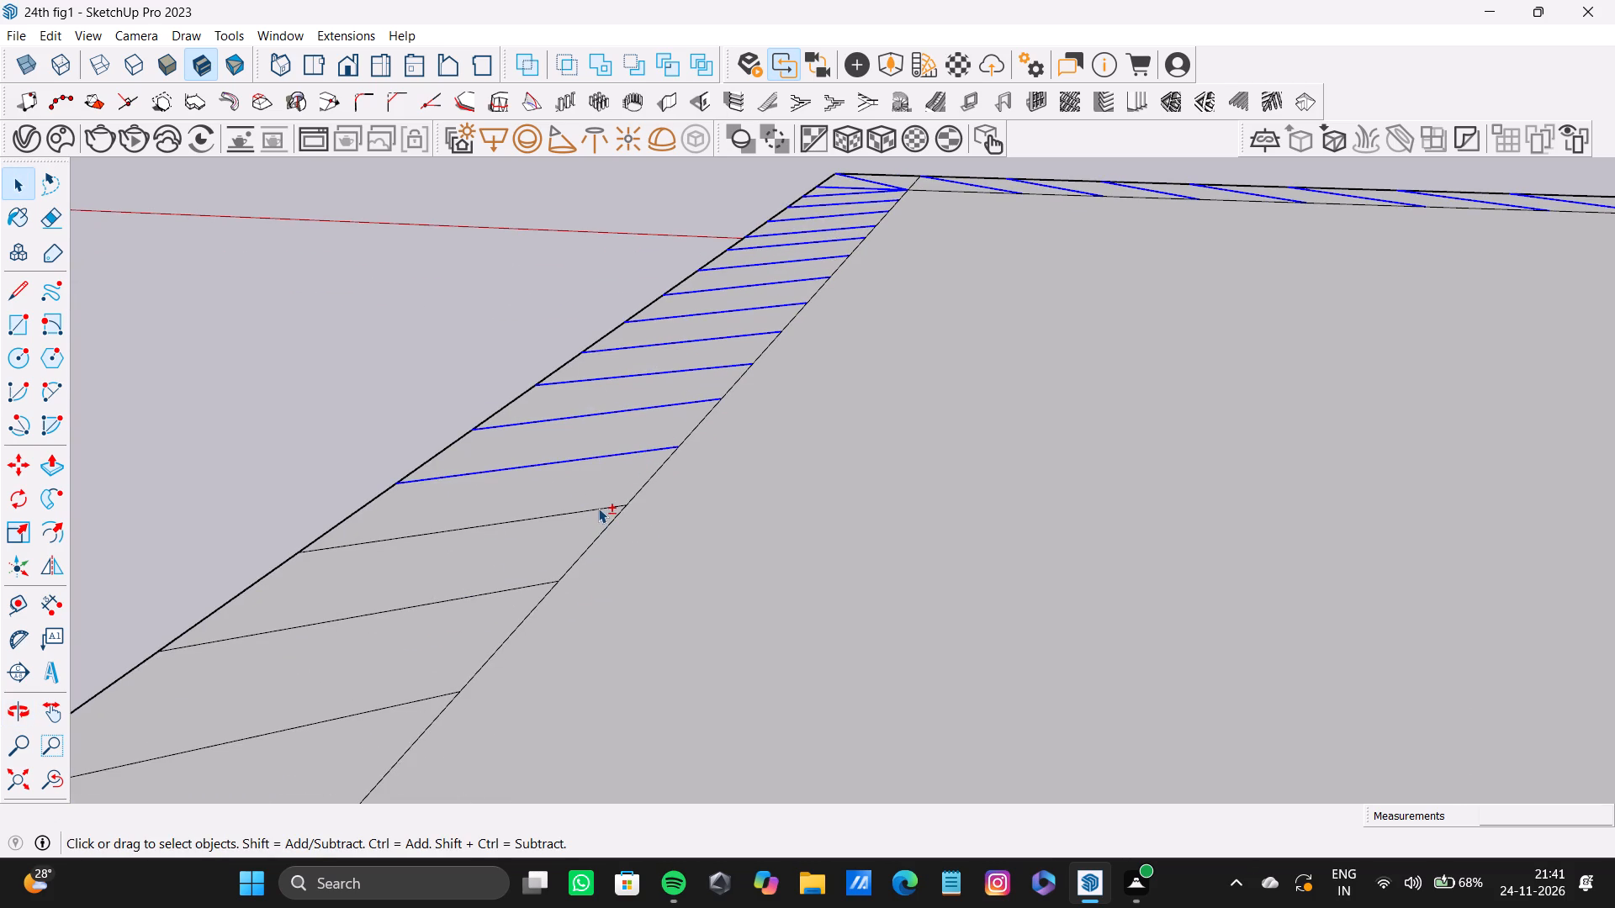
{"action": "left_click", "coordinate": [597, 508], "text": "shift"}
{"action": "left_click", "coordinate": [510, 589], "text": "shift"}
Add the following four slat lines along the same adjoining border to the selection.
{"action": "scroll", "coordinate": [510, 589], "scroll_direction": "down", "scroll_amount": 2, "text": "shift"}
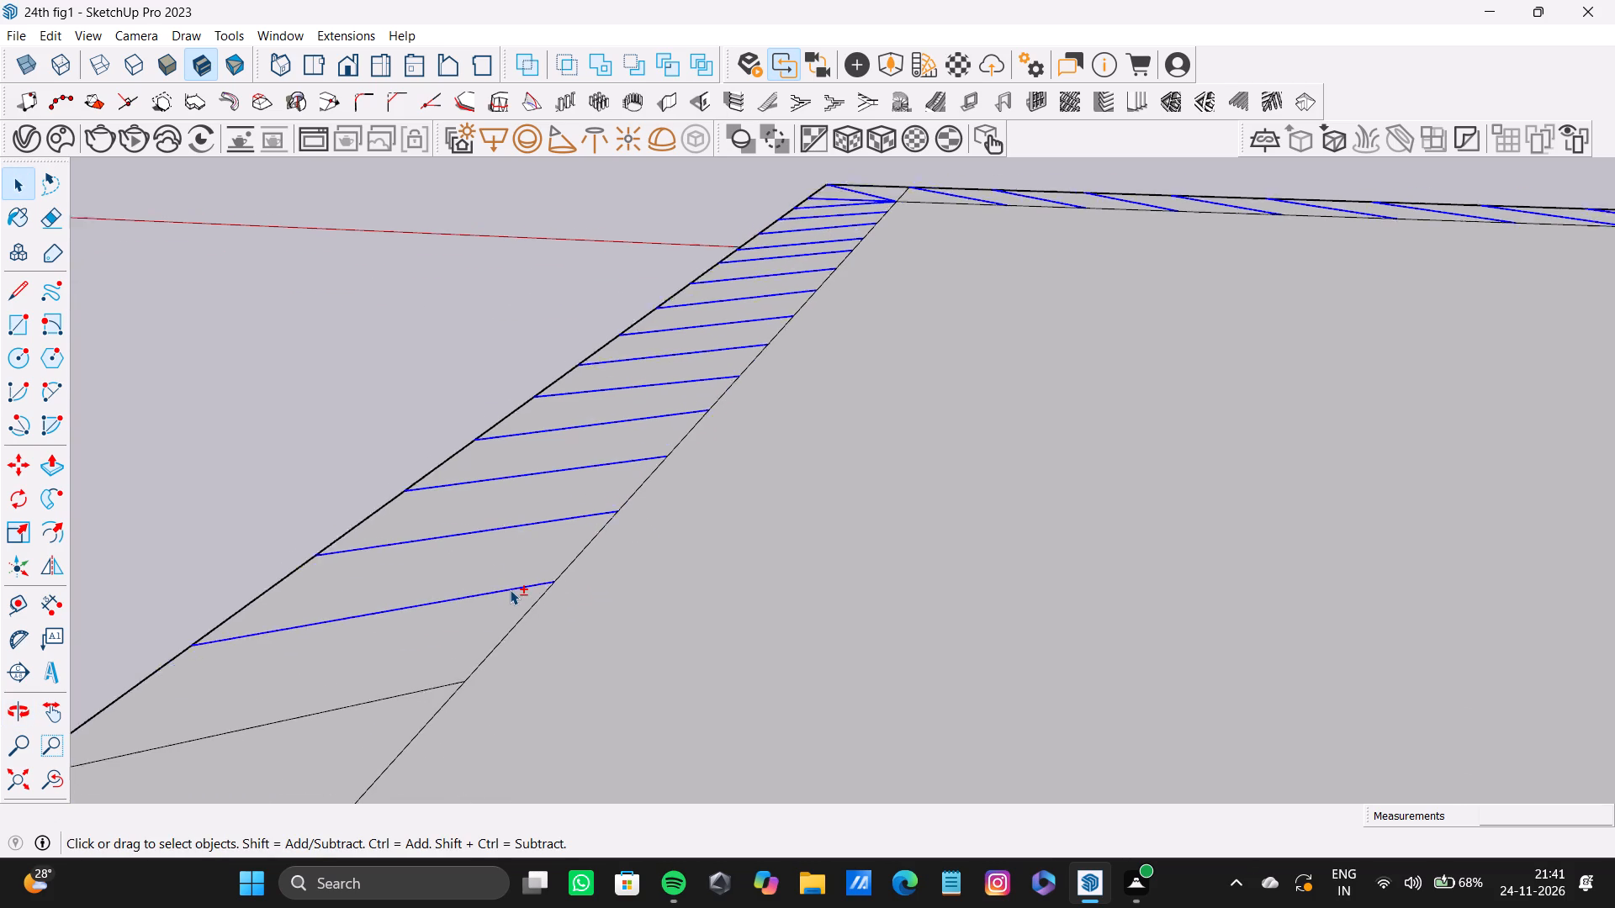
{"action": "scroll", "coordinate": [510, 589], "scroll_direction": "down", "scroll_amount": 2, "text": "shift"}
{"action": "middle_click_drag", "start_coordinate": [510, 589], "coordinate": [733, 428], "text": "shift"}
{"action": "left_click", "coordinate": [654, 486], "text": "shift"}
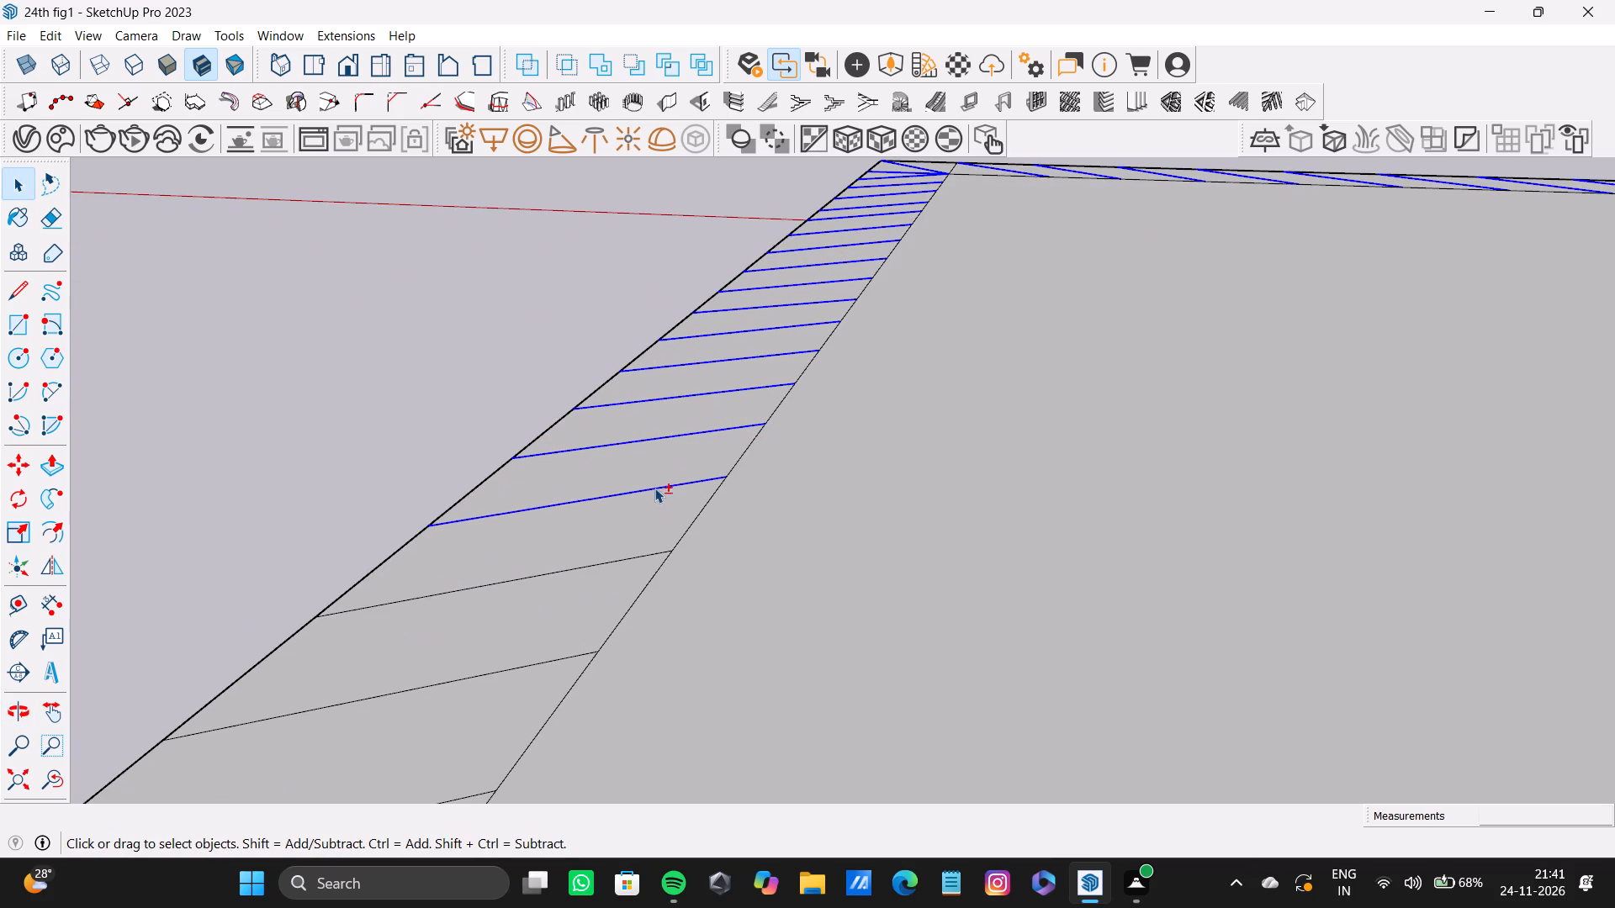
{"action": "left_click", "coordinate": [623, 557], "text": "shift"}
{"action": "scroll", "coordinate": [625, 552], "scroll_direction": "down", "scroll_amount": 3, "text": "shift"}
{"action": "middle_click_drag", "start_coordinate": [625, 552], "coordinate": [798, 420], "text": "shift"}
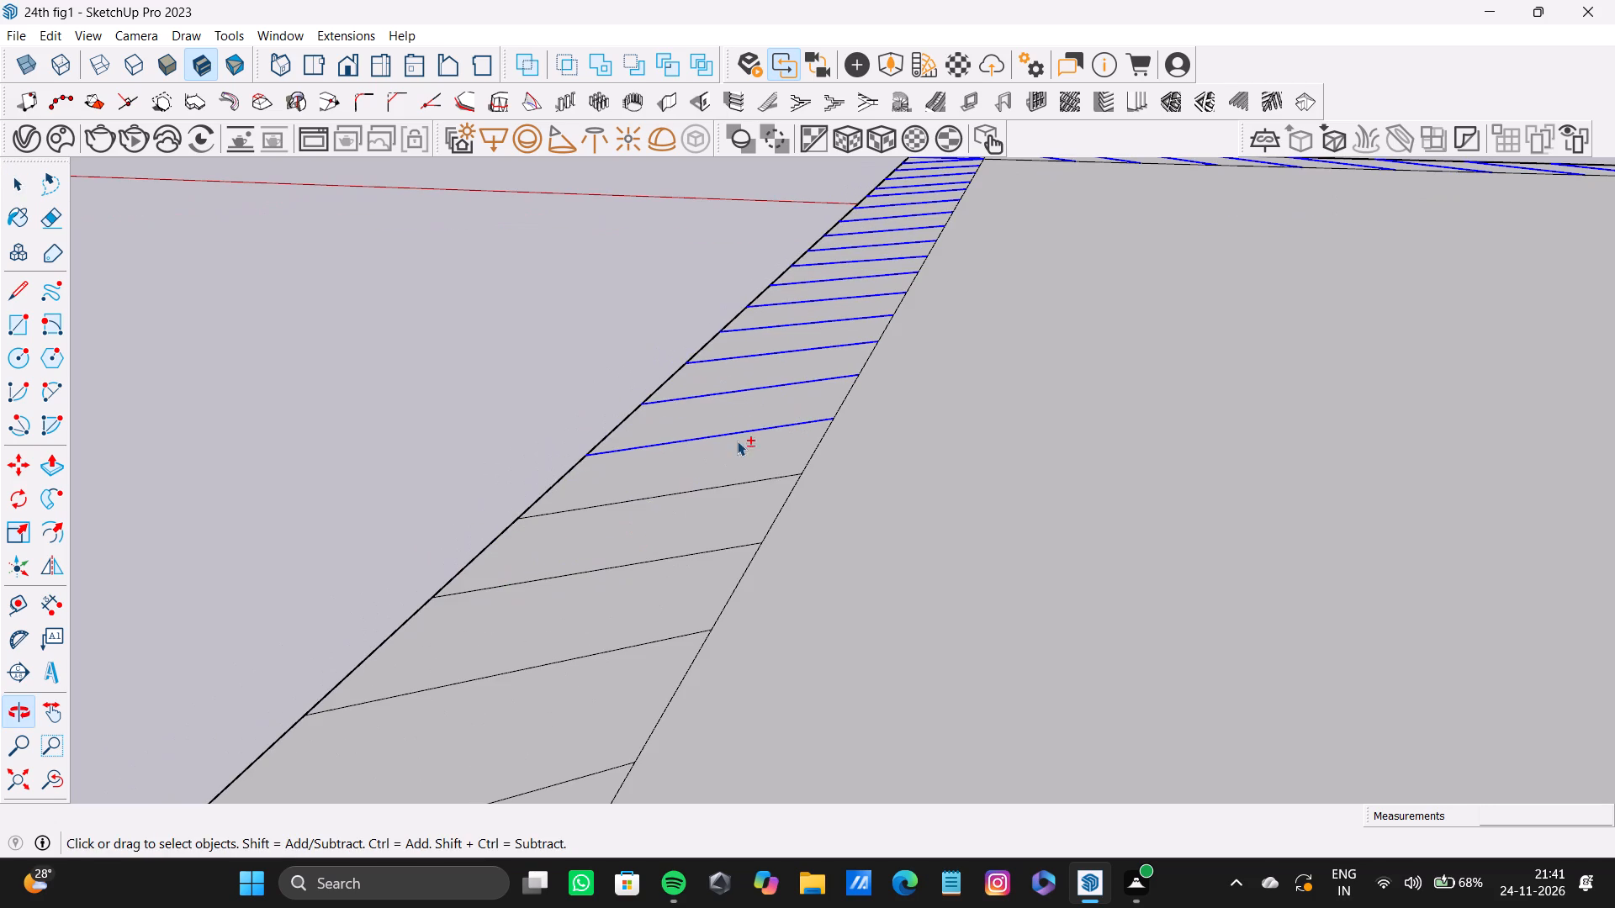
{"action": "left_click", "coordinate": [720, 484], "text": "shift"}
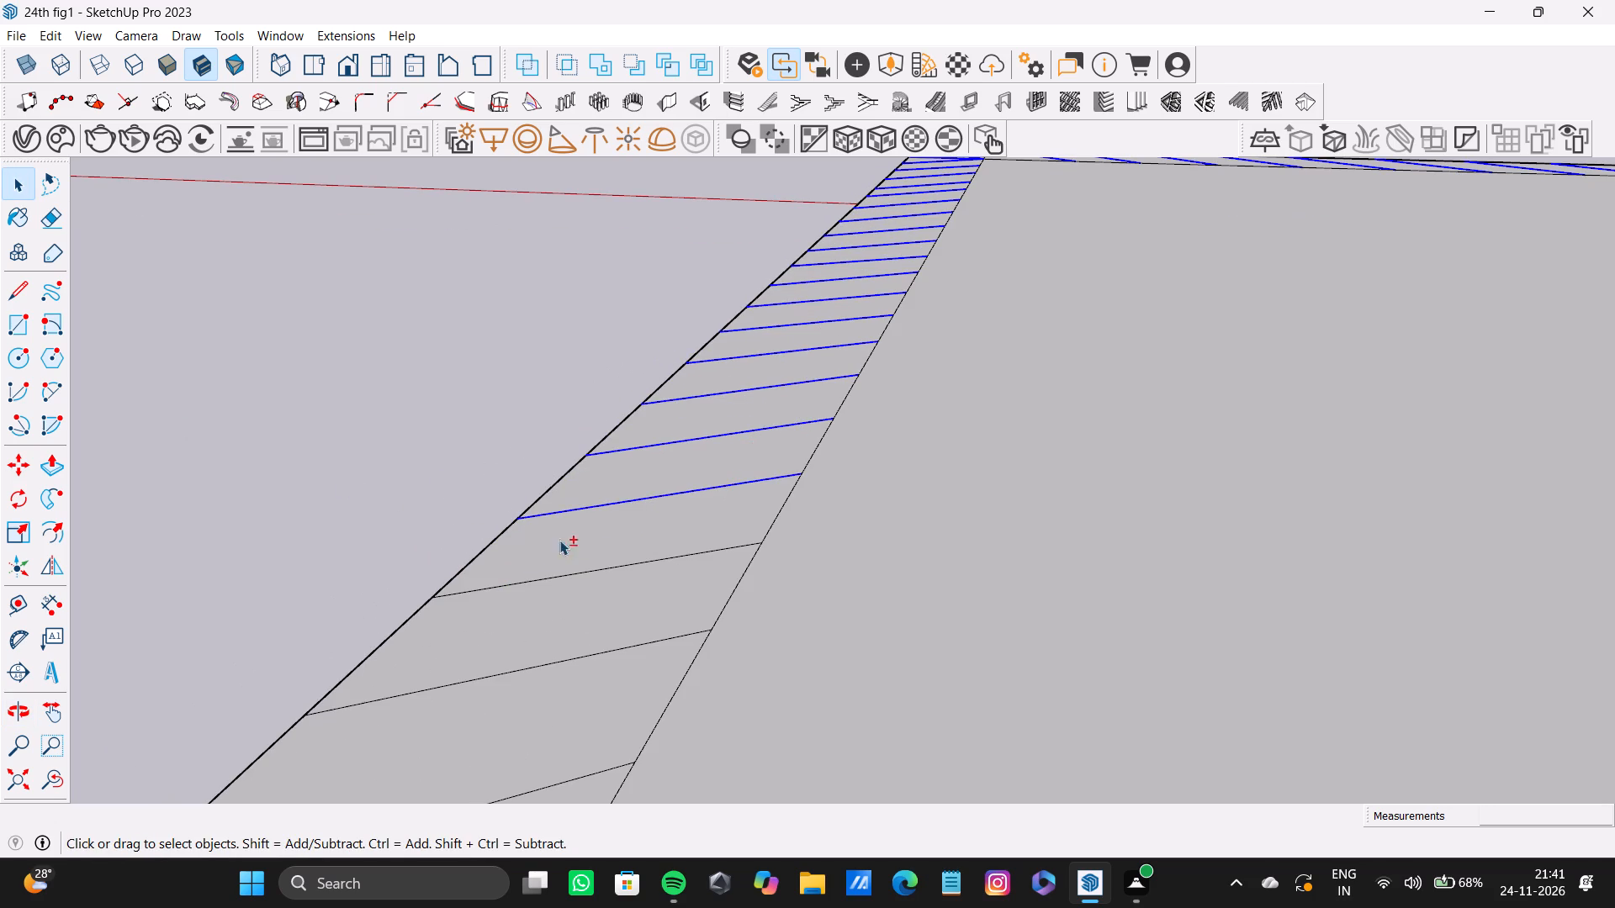
{"action": "left_click", "coordinate": [596, 569], "text": "shift"}
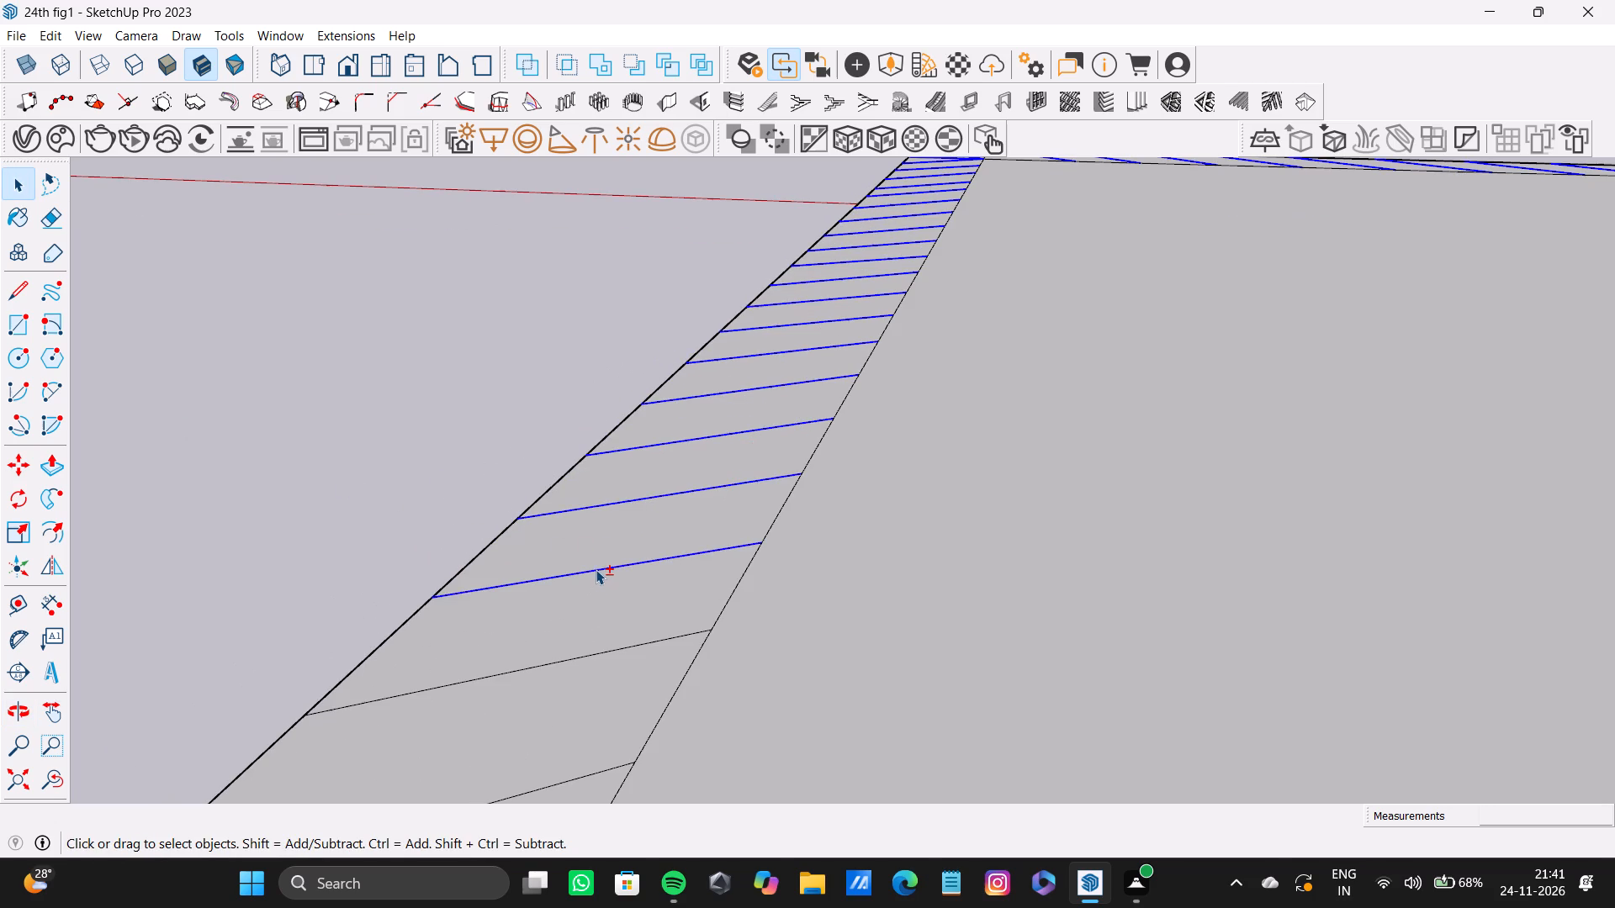
Add the next four slat lines along the same adjoining border to the selection.
{"action": "scroll", "coordinate": [596, 588], "scroll_direction": "down", "scroll_amount": 3, "text": "shift"}
{"action": "middle_click_drag", "start_coordinate": [594, 590], "coordinate": [621, 527], "text": "shift"}
{"action": "left_click", "coordinate": [584, 575], "text": "shift"}
{"action": "scroll", "coordinate": [584, 575], "scroll_direction": "down", "scroll_amount": 4, "text": "shift"}
{"action": "middle_click_drag", "start_coordinate": [584, 575], "coordinate": [628, 531], "text": "shift"}
{"action": "left_click", "coordinate": [568, 592], "text": "shift"}
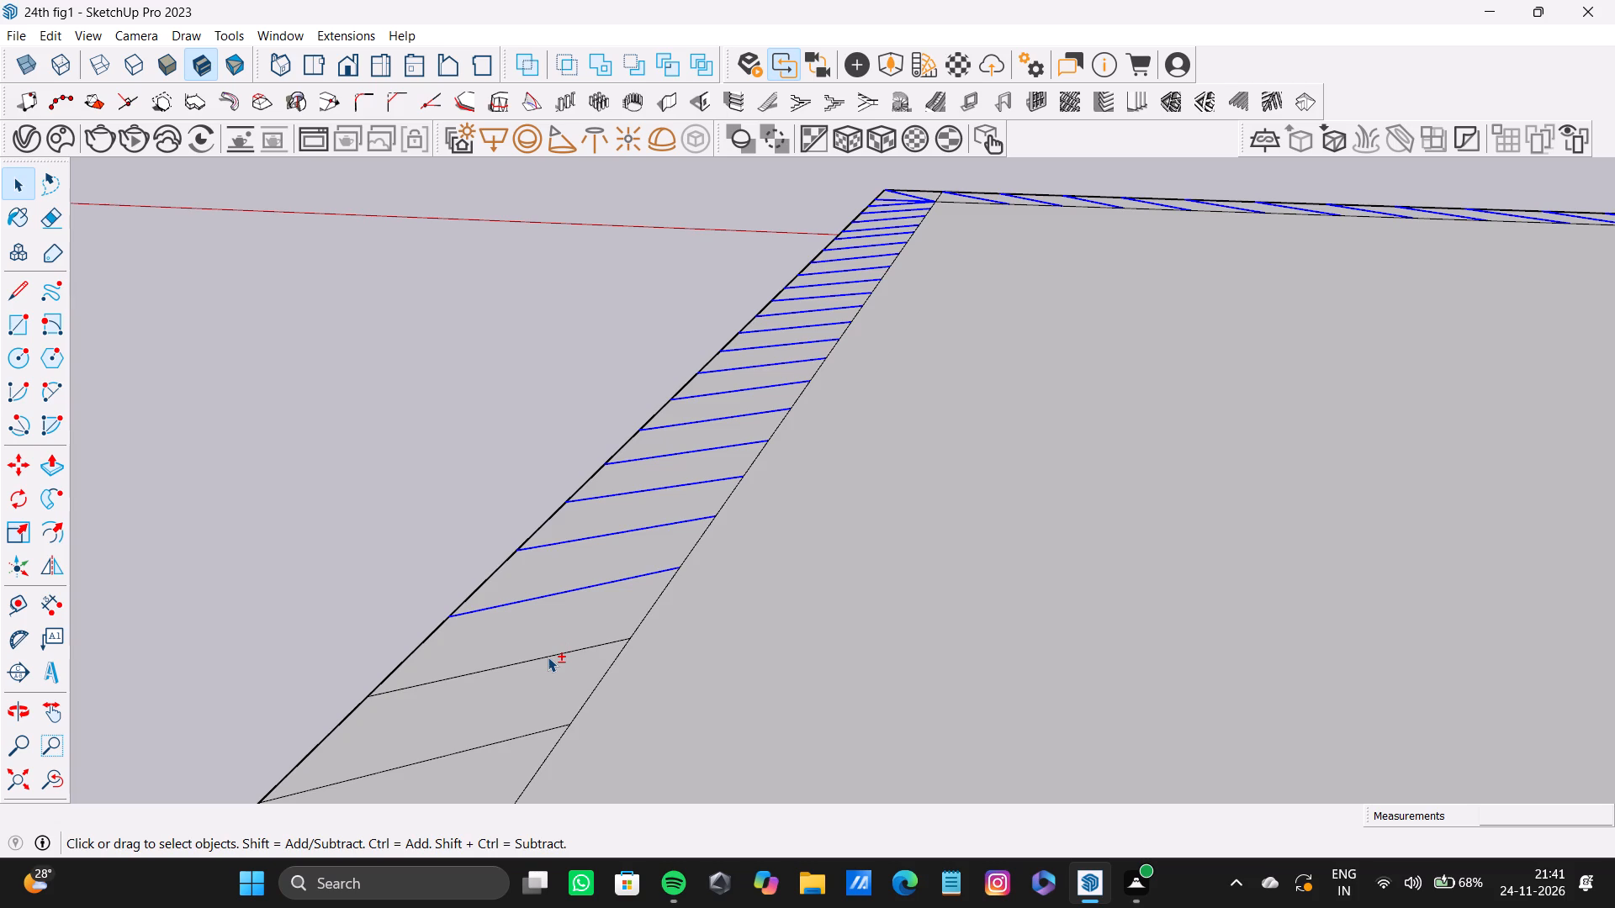
{"action": "left_click", "coordinate": [548, 657], "text": "shift"}
{"action": "scroll", "coordinate": [550, 645], "scroll_direction": "down", "scroll_amount": 3, "text": "shift"}
{"action": "middle_click_drag", "start_coordinate": [550, 645], "coordinate": [639, 556], "text": "shift"}
{"action": "left_click", "coordinate": [564, 631], "text": "shift"}
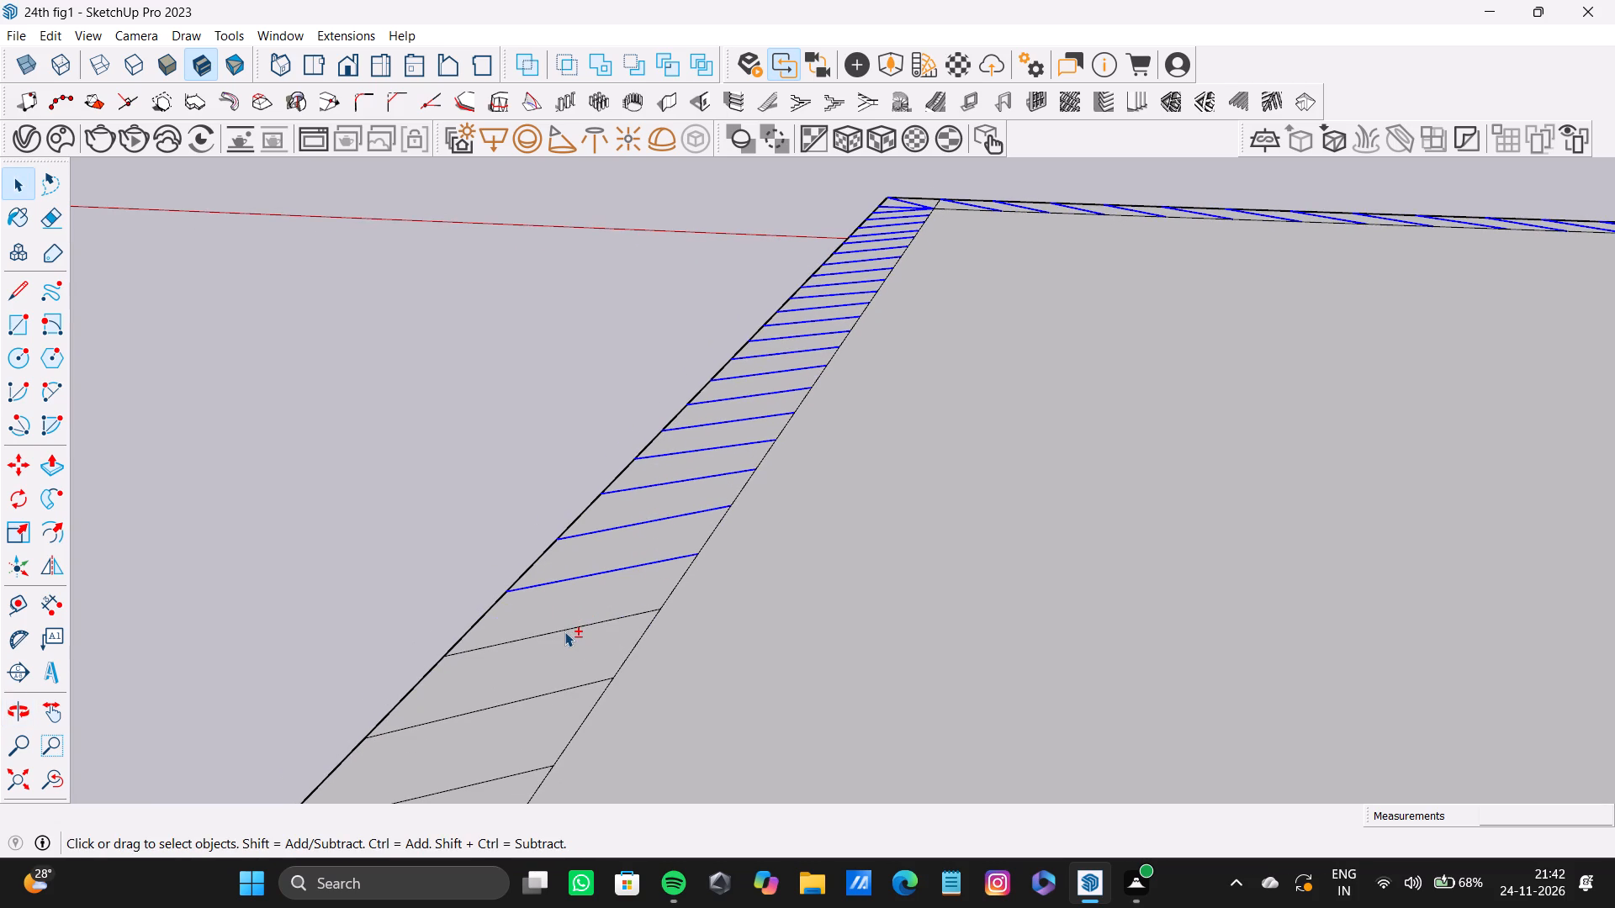
Add five more slat lines of the border running beside the cylinder to the selection, continuing from the last selected one.
{"action": "scroll", "coordinate": [568, 620], "scroll_direction": "down", "scroll_amount": 5, "text": "shift"}
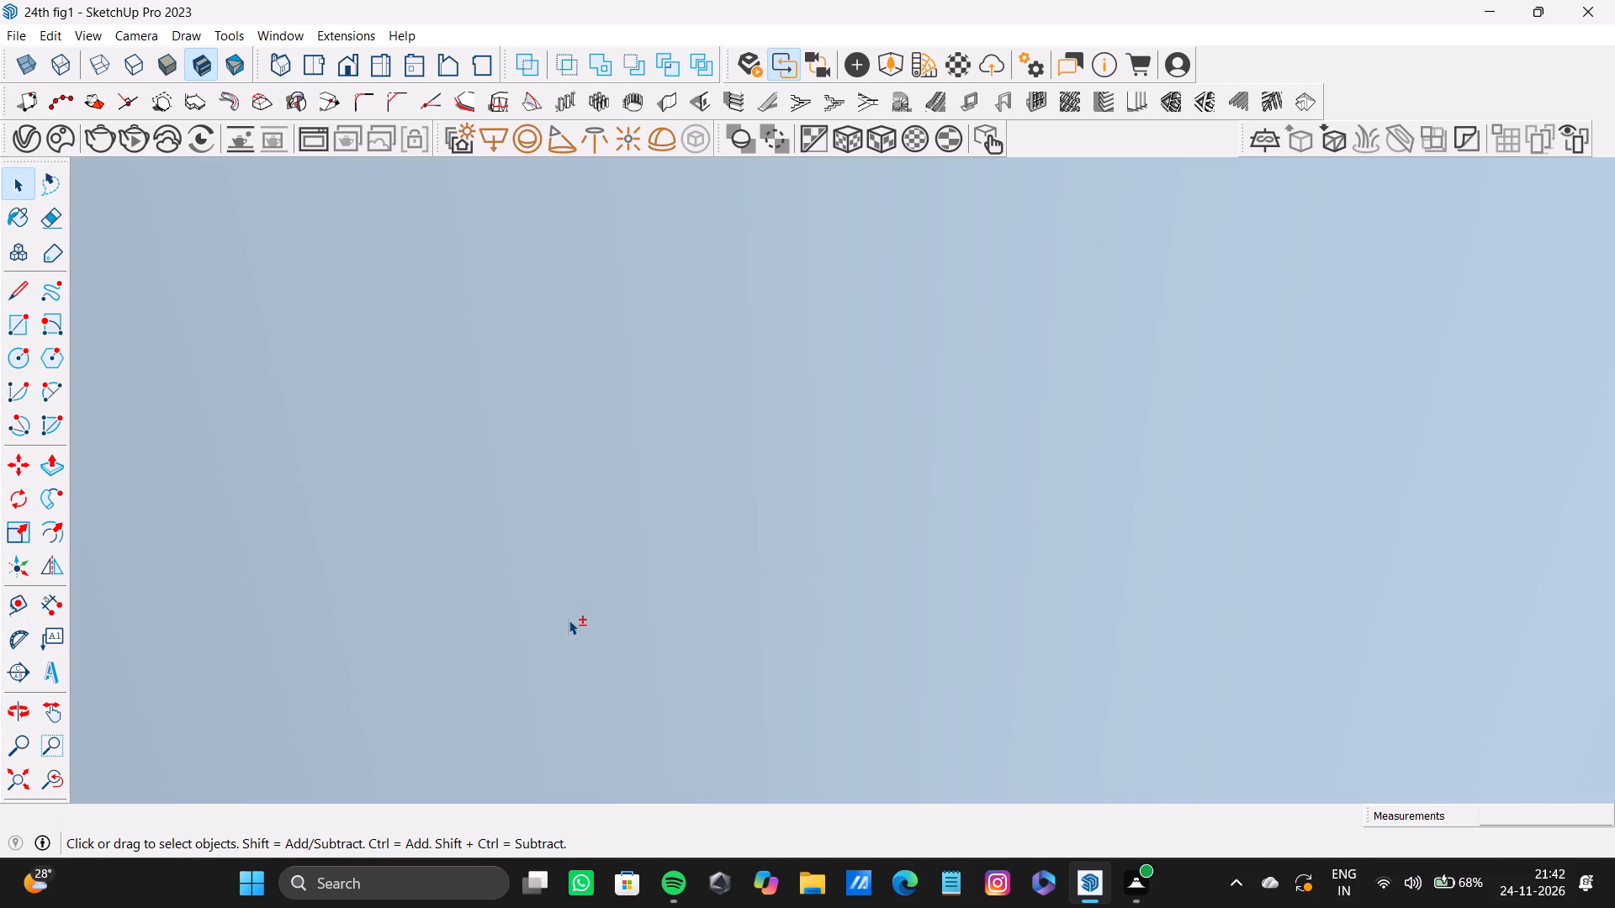
{"action": "left_click", "coordinate": [24, 774], "text": "shift"}
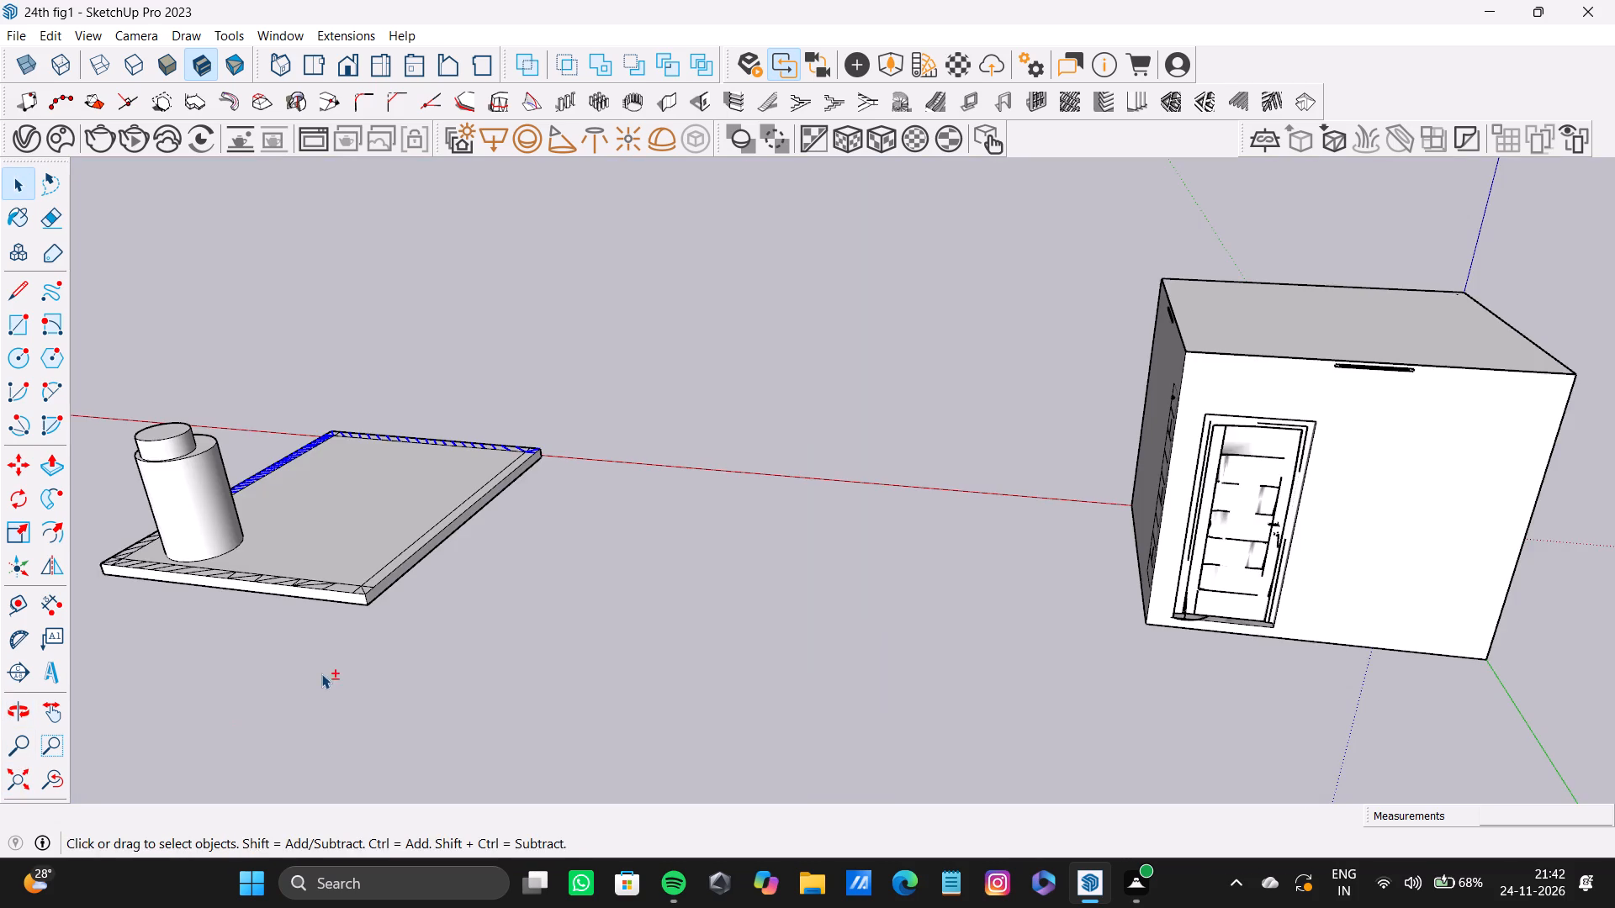
{"action": "middle_click_drag", "start_coordinate": [500, 663], "coordinate": [956, 659], "text": "shift"}
{"action": "scroll", "coordinate": [470, 520], "scroll_direction": "up", "scroll_amount": 12, "text": "shift"}
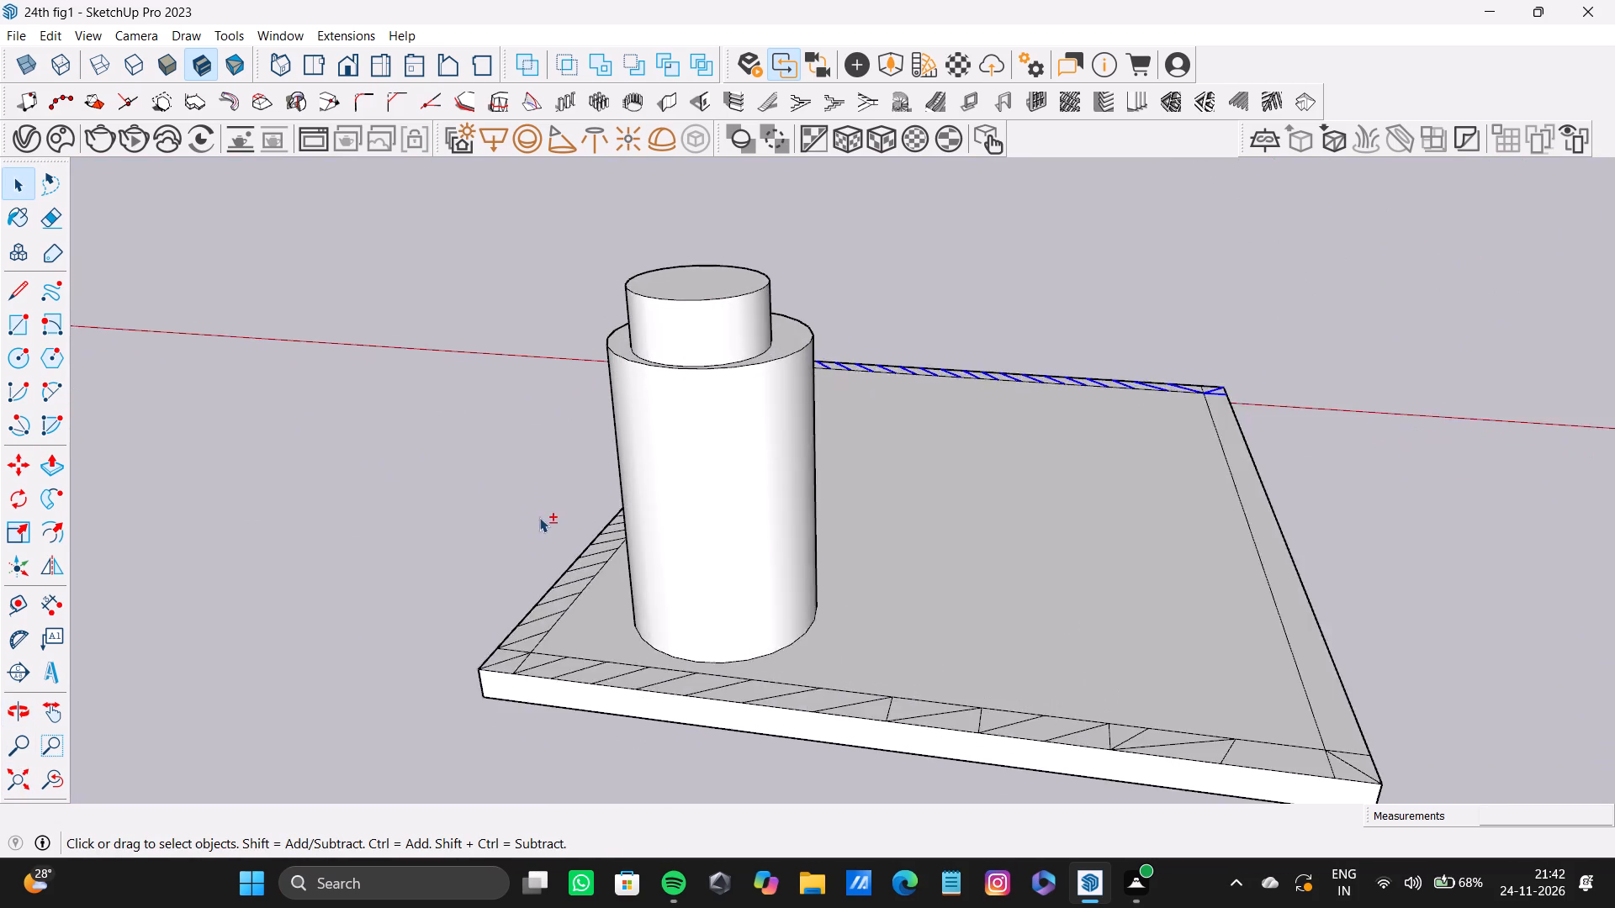
{"action": "scroll", "coordinate": [539, 517], "scroll_direction": "up", "scroll_amount": 2, "text": "shift"}
{"action": "middle_click_drag", "start_coordinate": [540, 517], "coordinate": [717, 555], "text": "shift"}
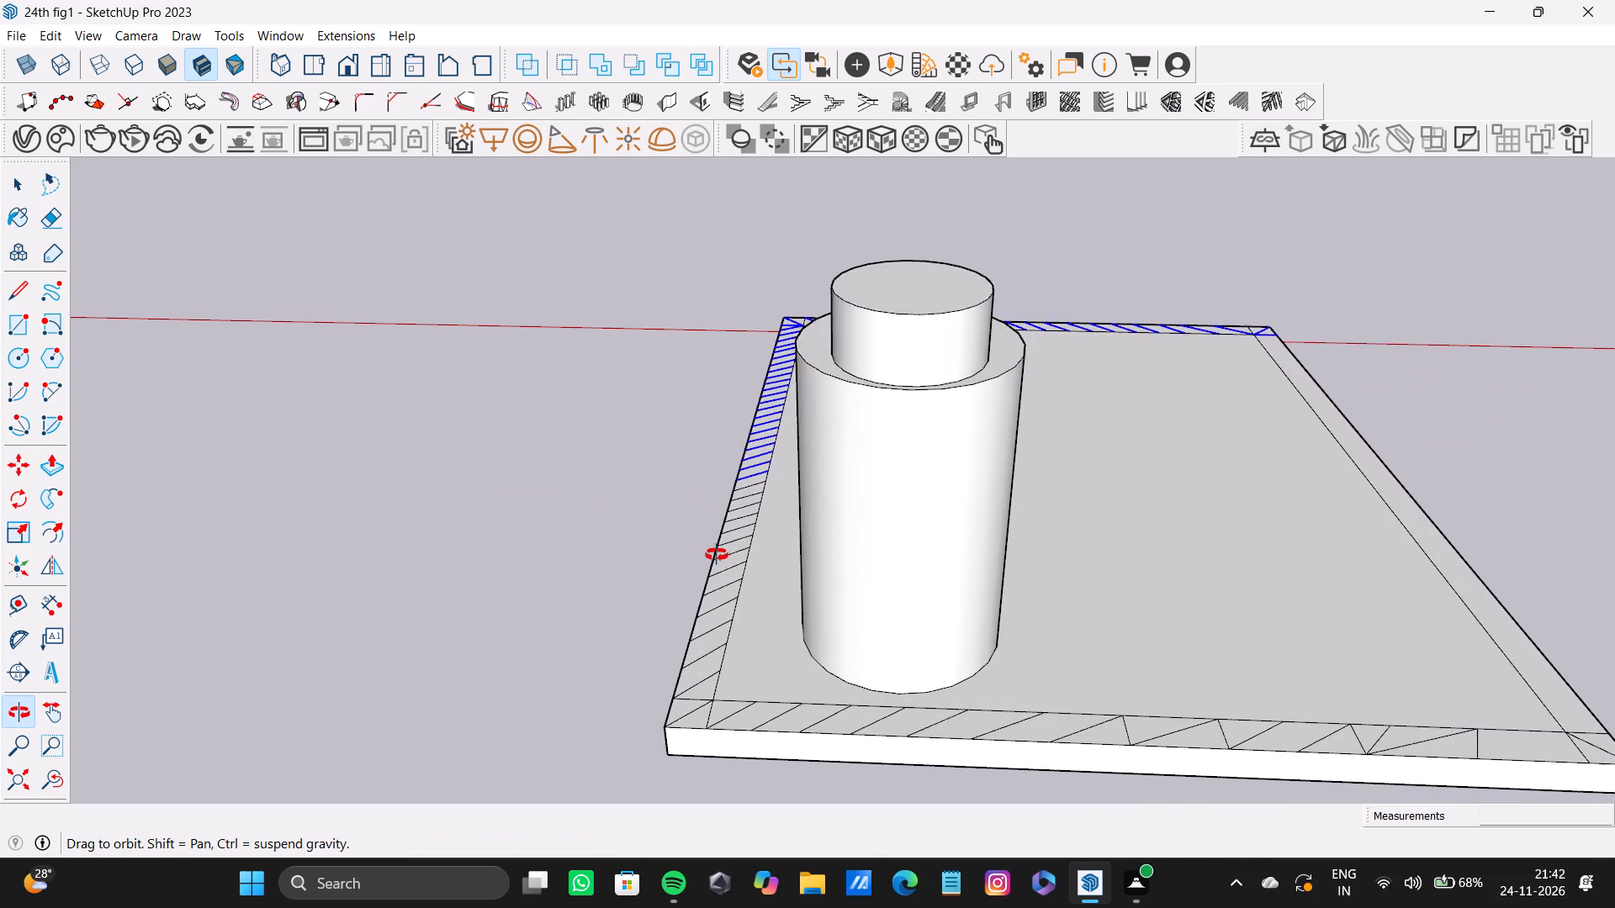
{"action": "middle_click_drag", "start_coordinate": [717, 555], "coordinate": [717, 556], "text": "shift"}
{"action": "scroll", "coordinate": [744, 498], "scroll_direction": "up", "scroll_amount": 3}
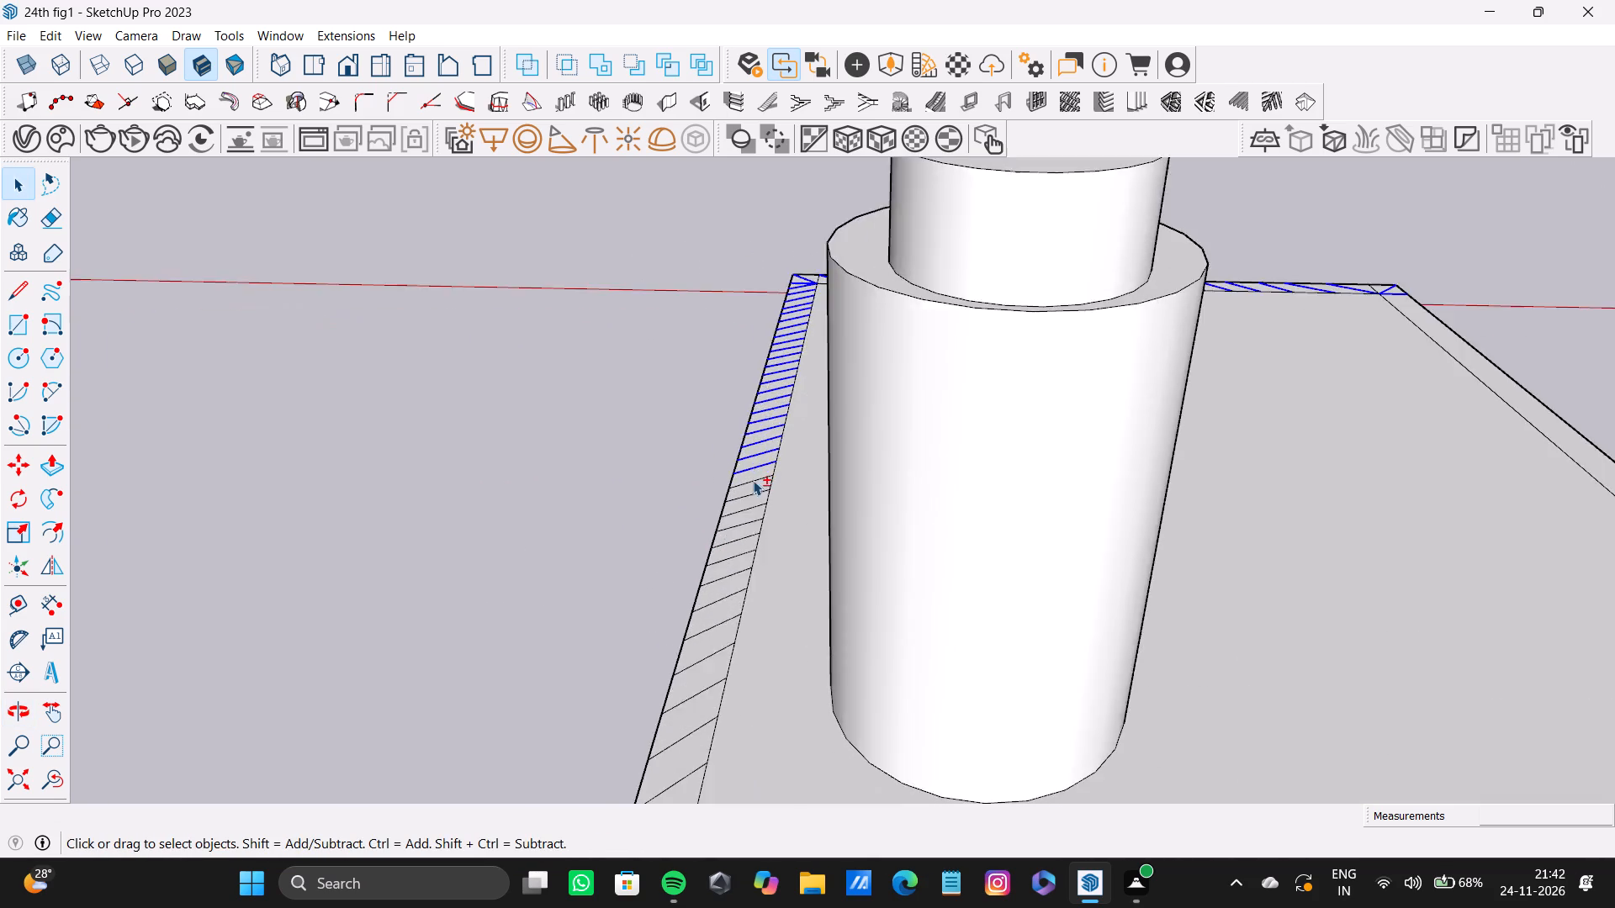
{"action": "scroll", "coordinate": [753, 480], "scroll_direction": "up", "scroll_amount": 7}
{"action": "left_click", "coordinate": [752, 477], "text": "shift"}
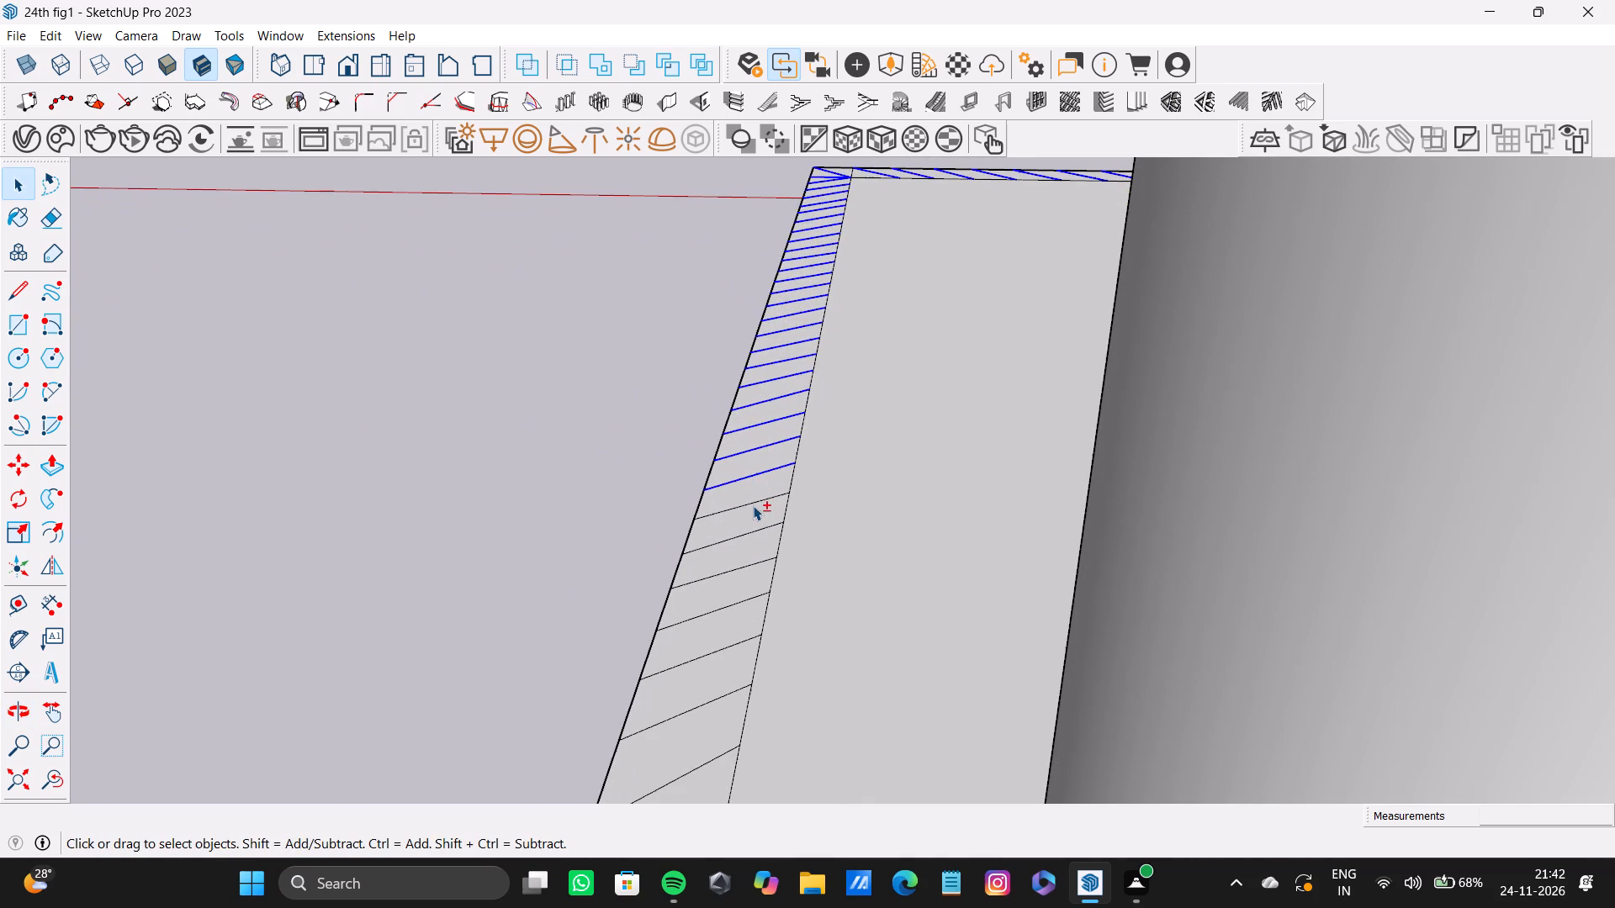
{"action": "left_click", "coordinate": [753, 505], "text": "shift"}
{"action": "left_click", "coordinate": [749, 534], "text": "shift"}
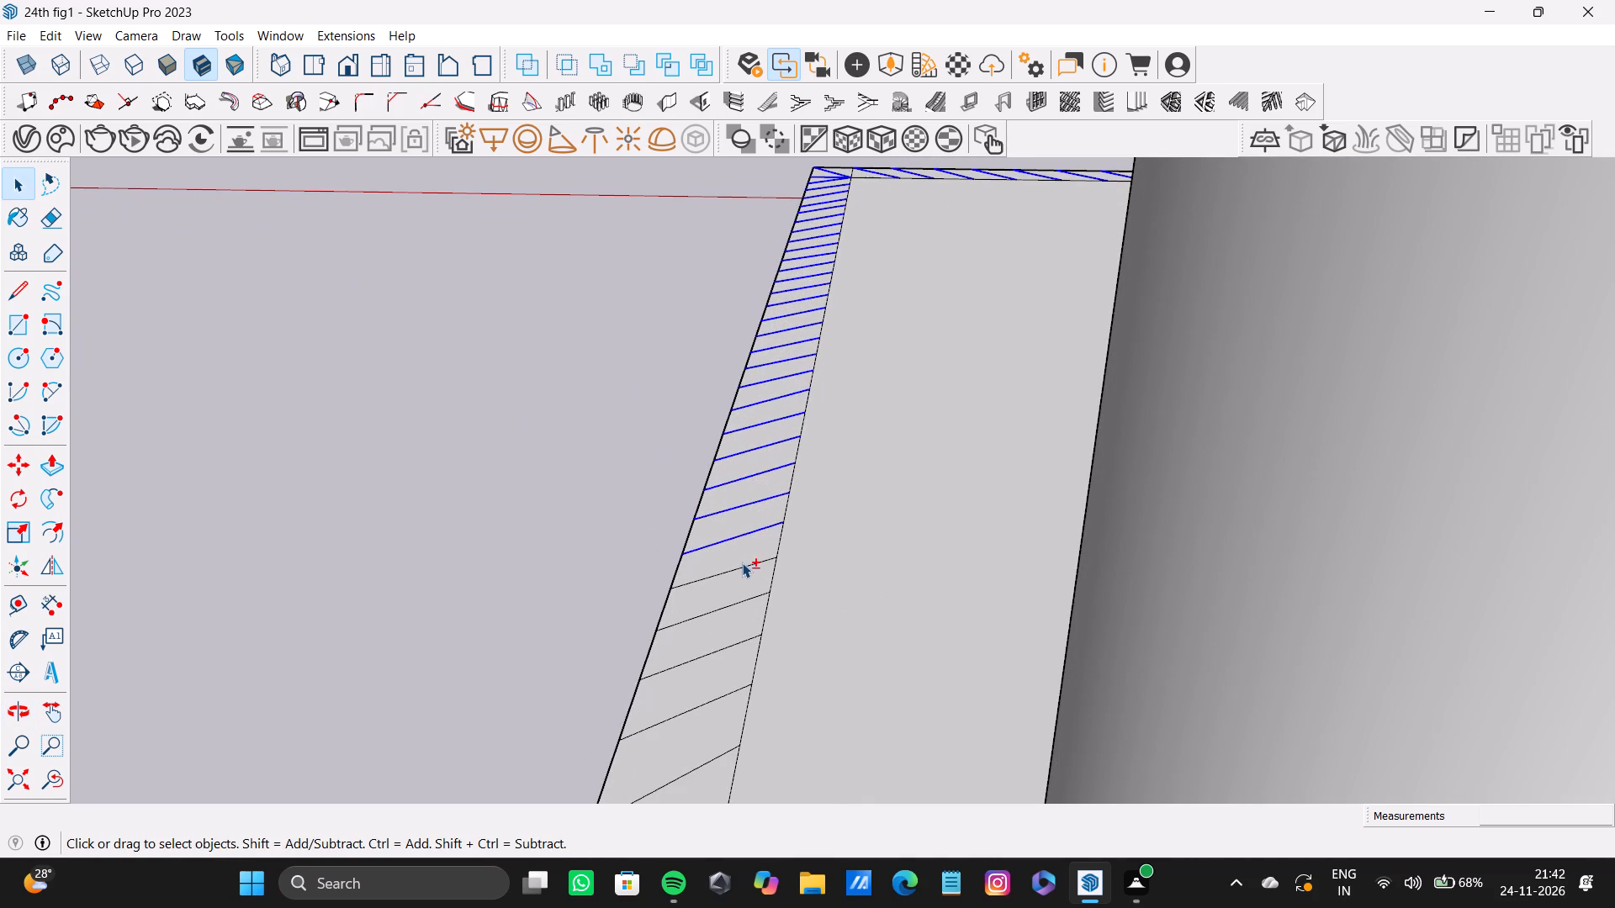
{"action": "left_click", "coordinate": [742, 566], "text": "shift"}
{"action": "left_click", "coordinate": [742, 603], "text": "shift"}
Add the following five slat lines along the border beside the cylinder to the selection.
{"action": "scroll", "coordinate": [736, 605], "scroll_direction": "down", "scroll_amount": 3, "text": "shift"}
{"action": "middle_click_drag", "start_coordinate": [732, 608], "coordinate": [731, 515], "text": "shift"}
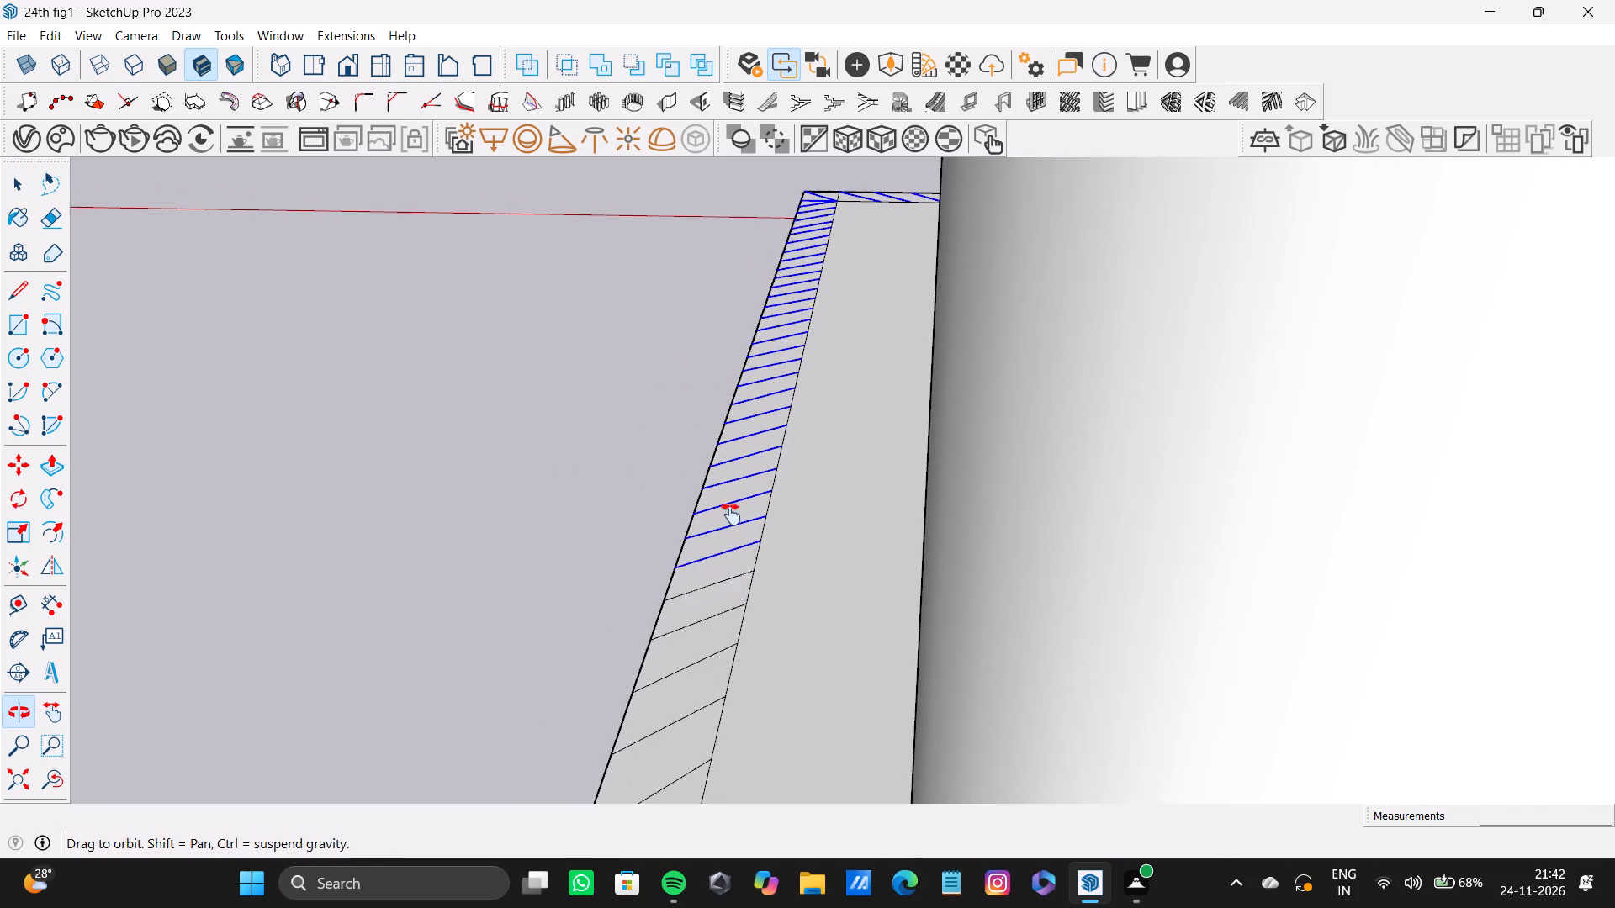
{"action": "middle_click_drag", "start_coordinate": [731, 515], "coordinate": [731, 494], "text": "shift"}
{"action": "left_click", "coordinate": [732, 522], "text": "shift"}
{"action": "left_click", "coordinate": [735, 547], "text": "shift"}
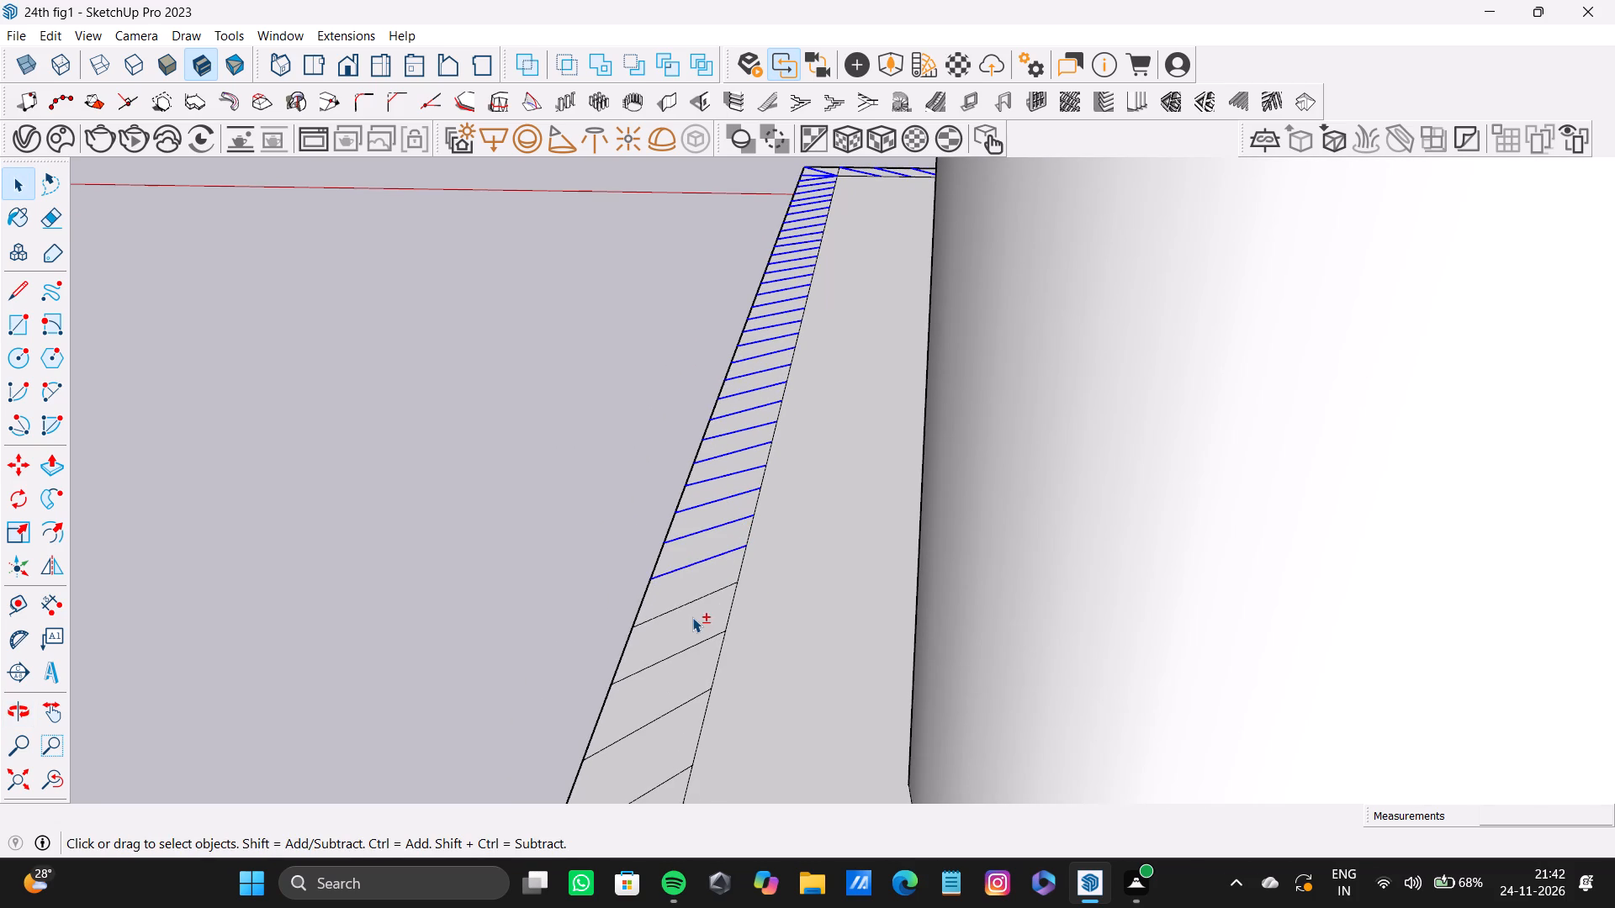
{"action": "left_click", "coordinate": [694, 604], "text": "shift"}
{"action": "left_click", "coordinate": [702, 641], "text": "shift"}
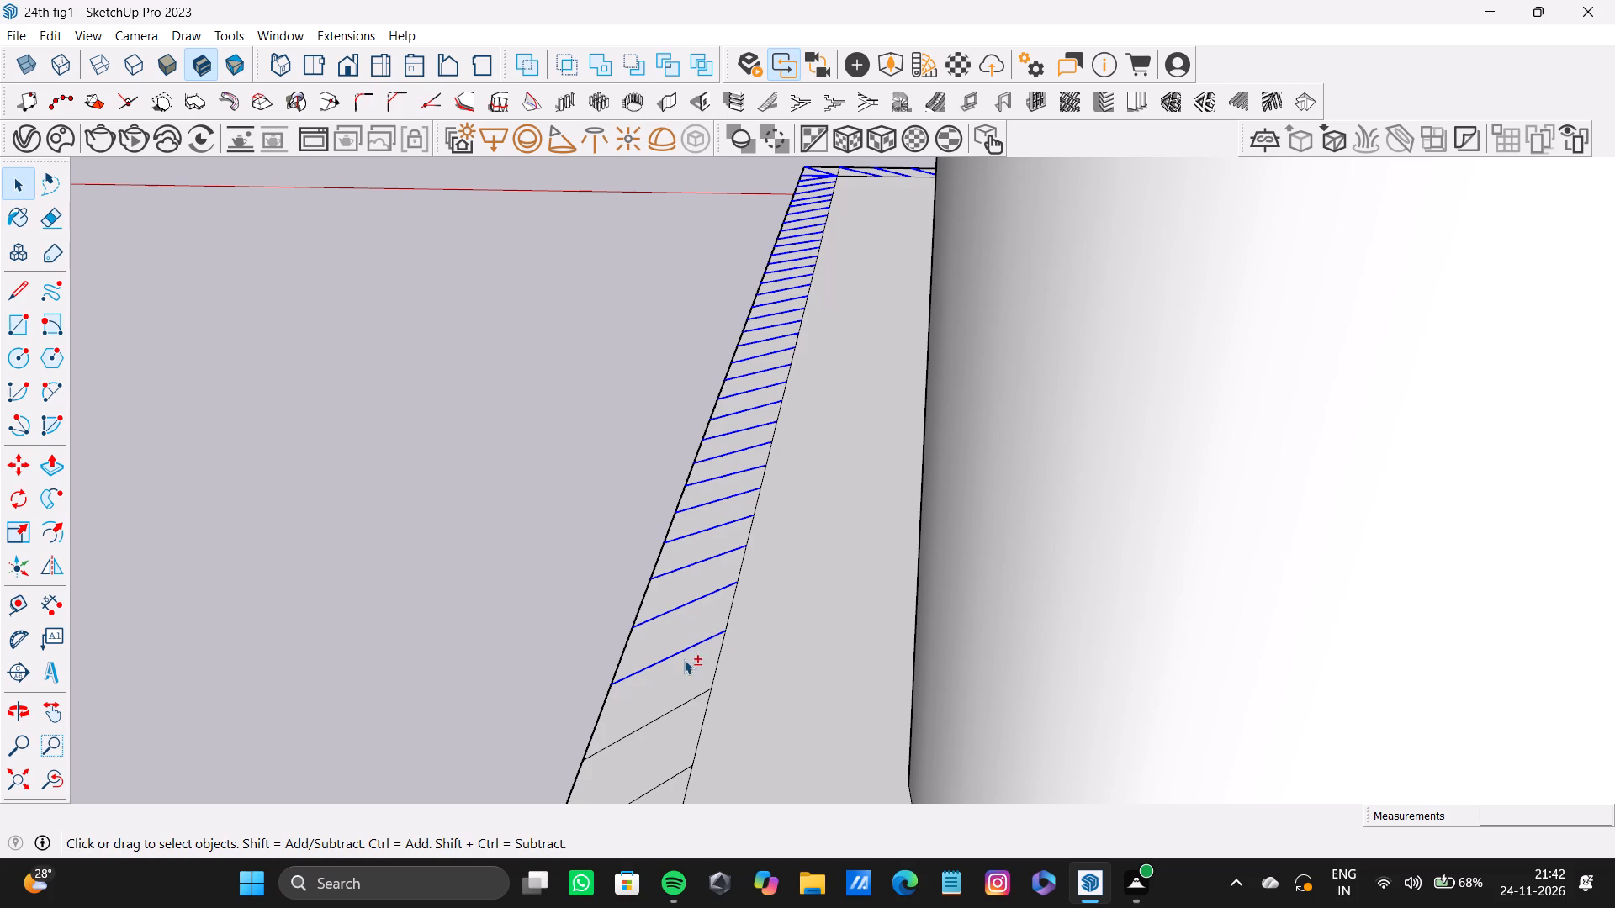
{"action": "left_click", "coordinate": [660, 716], "text": "shift"}
Add the last three slat lines of this border and the diagonal of the front corner by the cylinder to the selection.
{"action": "scroll", "coordinate": [665, 721], "scroll_direction": "down", "scroll_amount": 3, "text": "shift"}
{"action": "middle_click_drag", "start_coordinate": [668, 721], "coordinate": [726, 404], "text": "shift"}
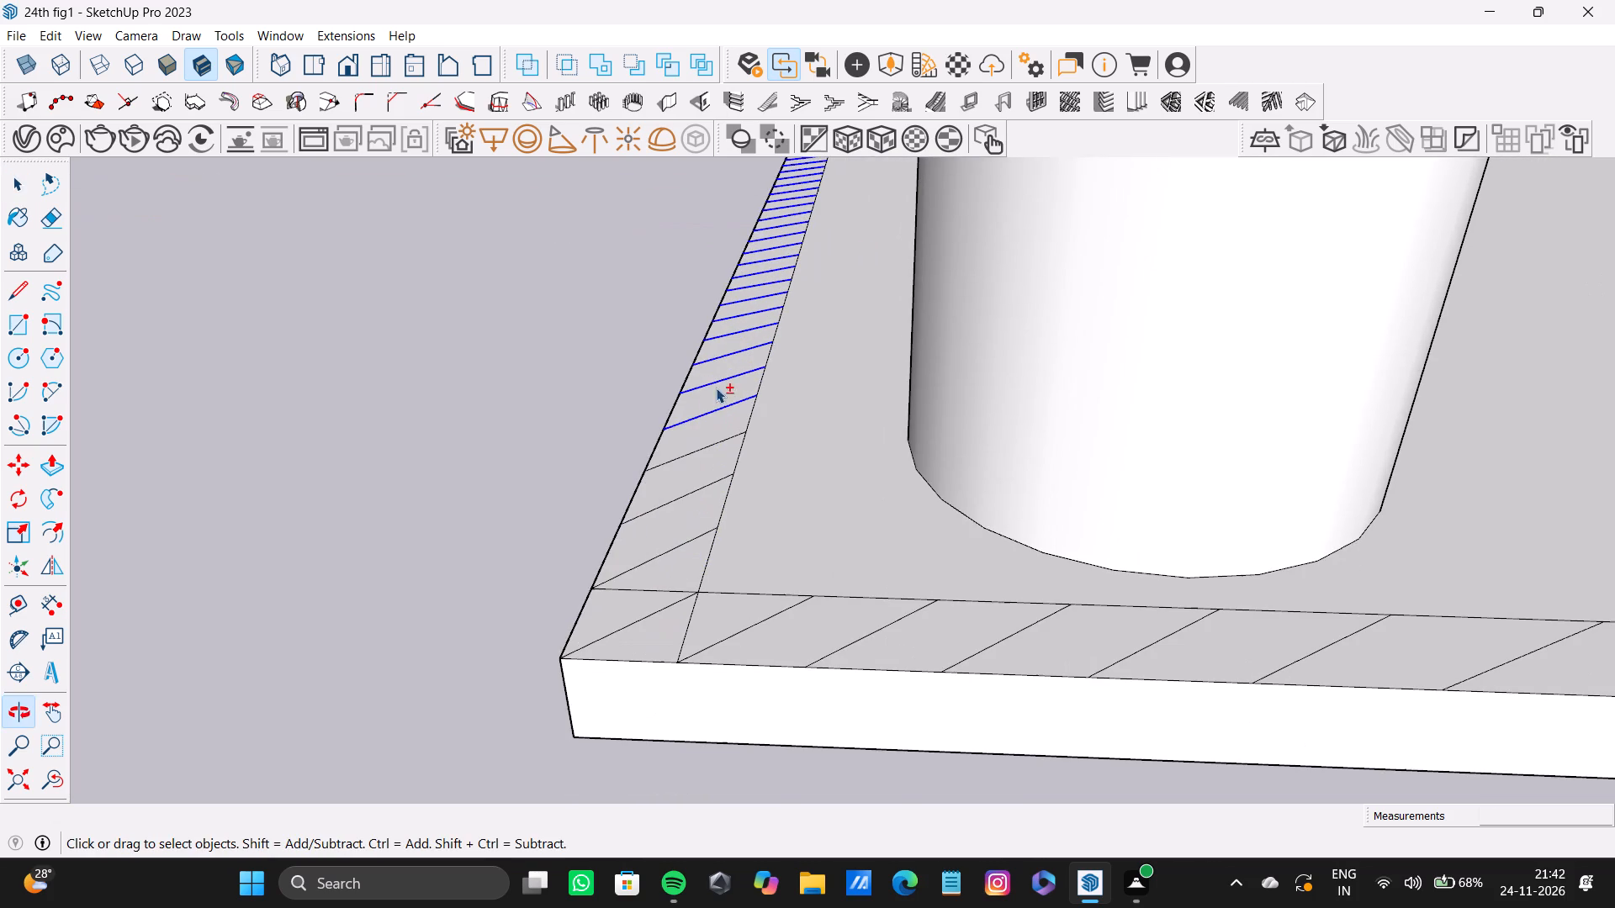
{"action": "left_click", "coordinate": [712, 446], "text": "shift"}
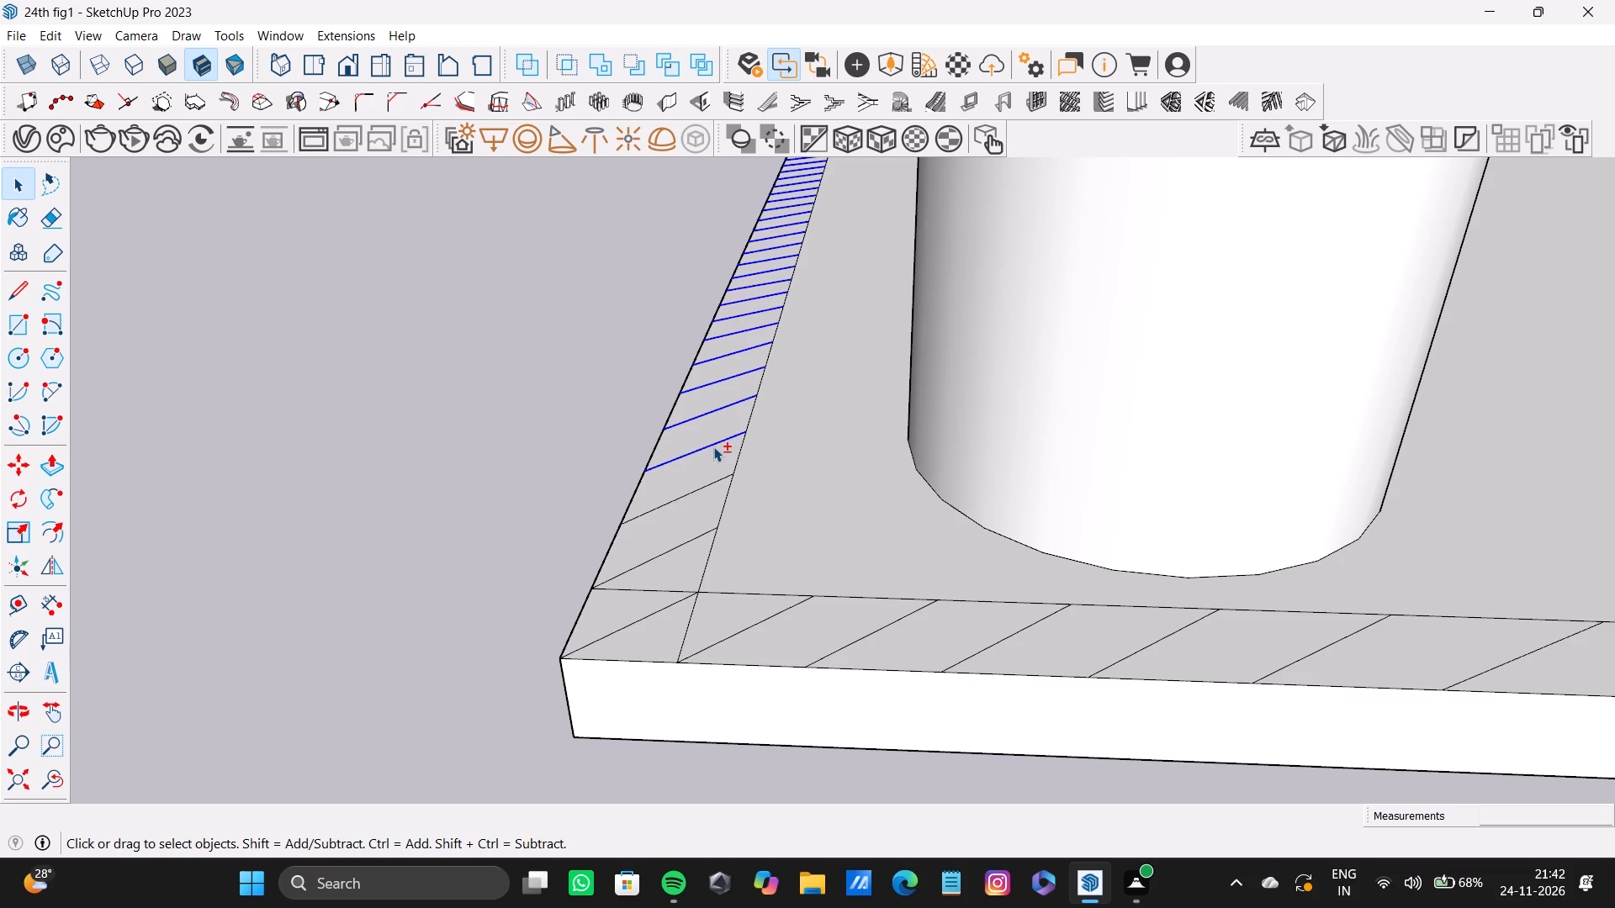
{"action": "left_click", "coordinate": [691, 494], "text": "shift"}
{"action": "left_click", "coordinate": [692, 540], "text": "shift"}
{"action": "left_click", "coordinate": [662, 608], "text": "shift"}
Add the first six slat lines of the front border, starting from the corner by the cylinder, to the selection.
{"action": "left_click", "coordinate": [755, 627], "text": "shift"}
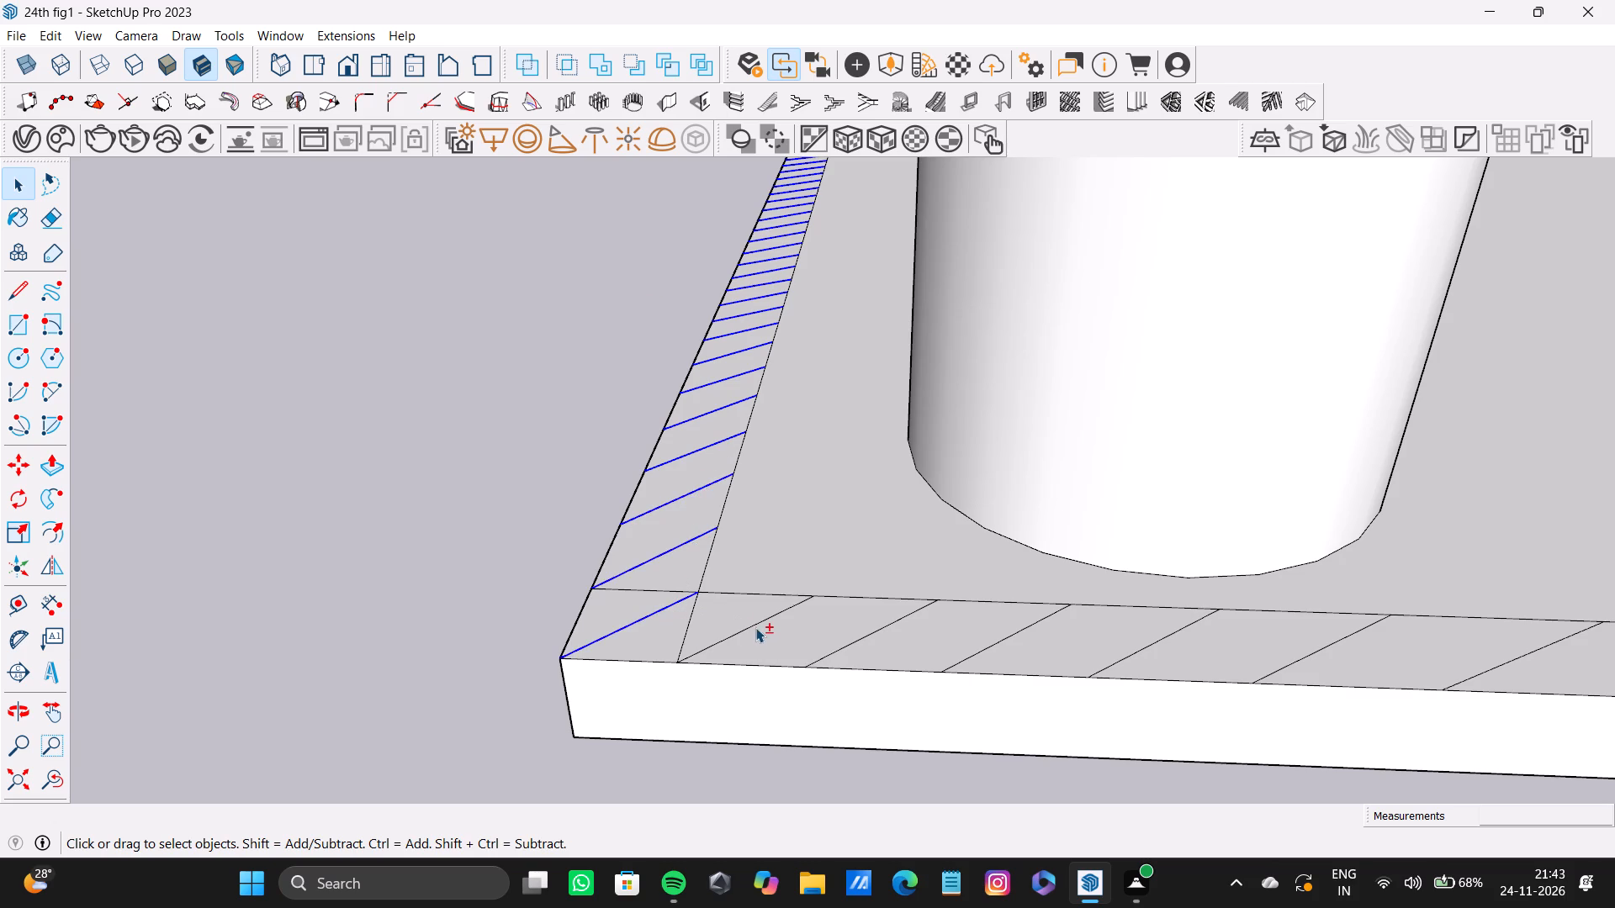
{"action": "left_click", "coordinate": [841, 647], "text": "shift"}
{"action": "left_click", "coordinate": [966, 661], "text": "shift"}
{"action": "scroll", "coordinate": [1001, 659], "scroll_direction": "down", "scroll_amount": 4, "text": "shift"}
{"action": "middle_click_drag", "start_coordinate": [1000, 653], "coordinate": [708, 615], "text": "shift"}
{"action": "scroll", "coordinate": [797, 620], "scroll_direction": "up", "scroll_amount": 2, "text": "shift"}
{"action": "left_click", "coordinate": [809, 614], "text": "shift"}
{"action": "left_click", "coordinate": [946, 616], "text": "shift"}
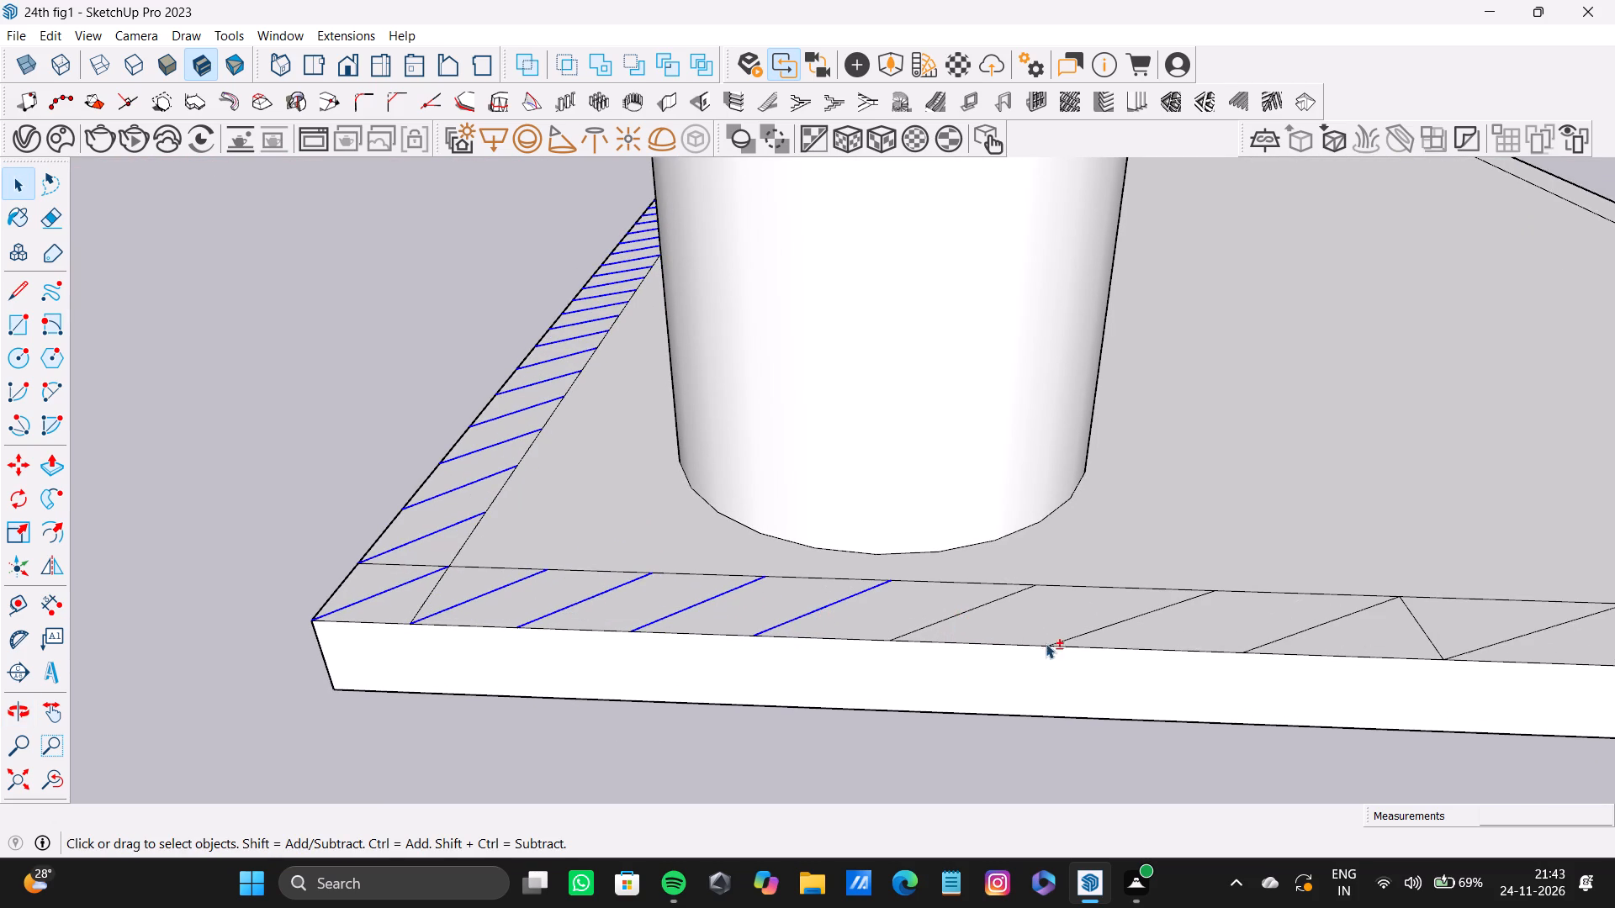
{"action": "left_click", "coordinate": [1125, 616], "text": "shift"}
{"action": "double_click", "coordinate": [1111, 616], "text": "shift"}
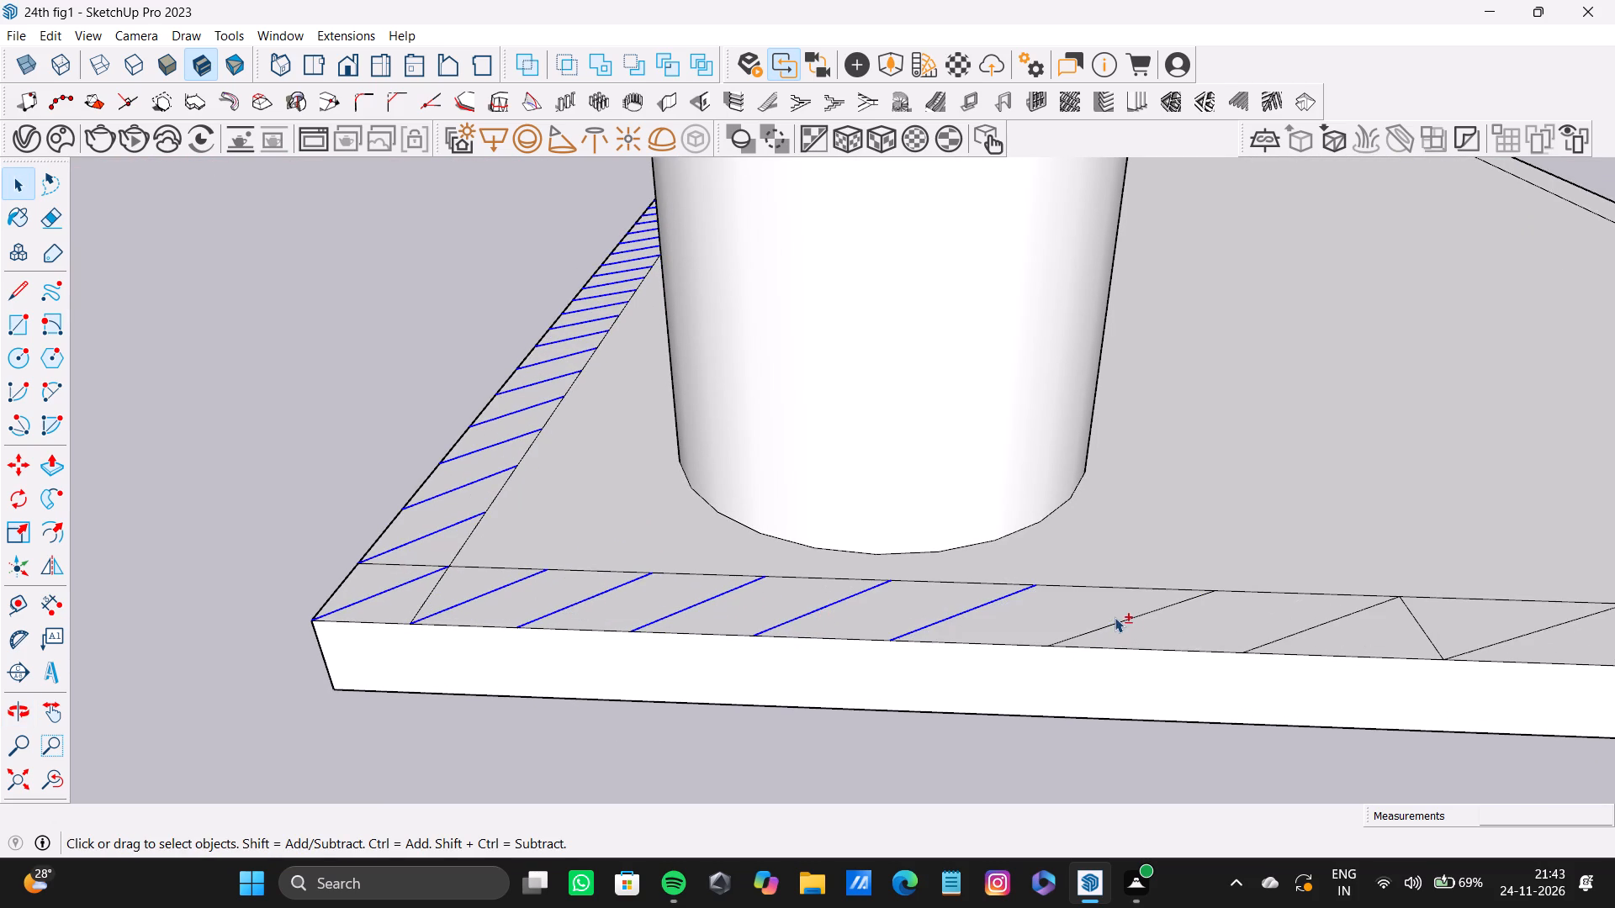
{"action": "double_click", "coordinate": [1120, 616], "text": "shift"}
Add the next six slat and zigzag lines along the front border to the selection.
{"action": "middle_click_drag", "start_coordinate": [1118, 621], "coordinate": [447, 569], "text": "shift"}
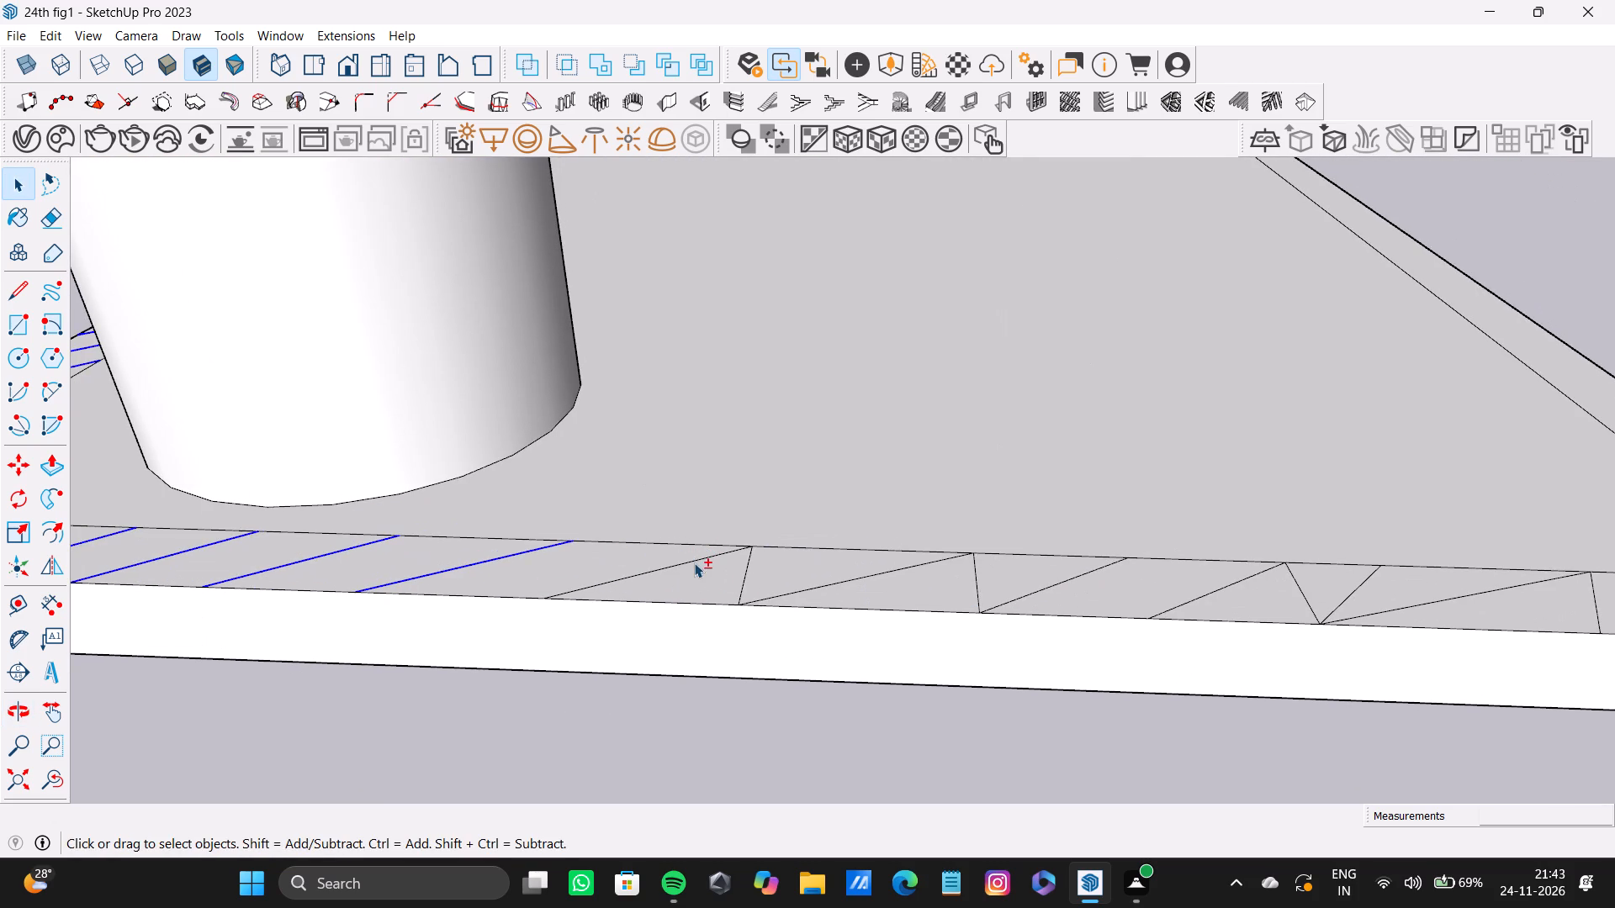
{"action": "left_click", "coordinate": [683, 563], "text": "shift"}
{"action": "left_click", "coordinate": [747, 571], "text": "shift"}
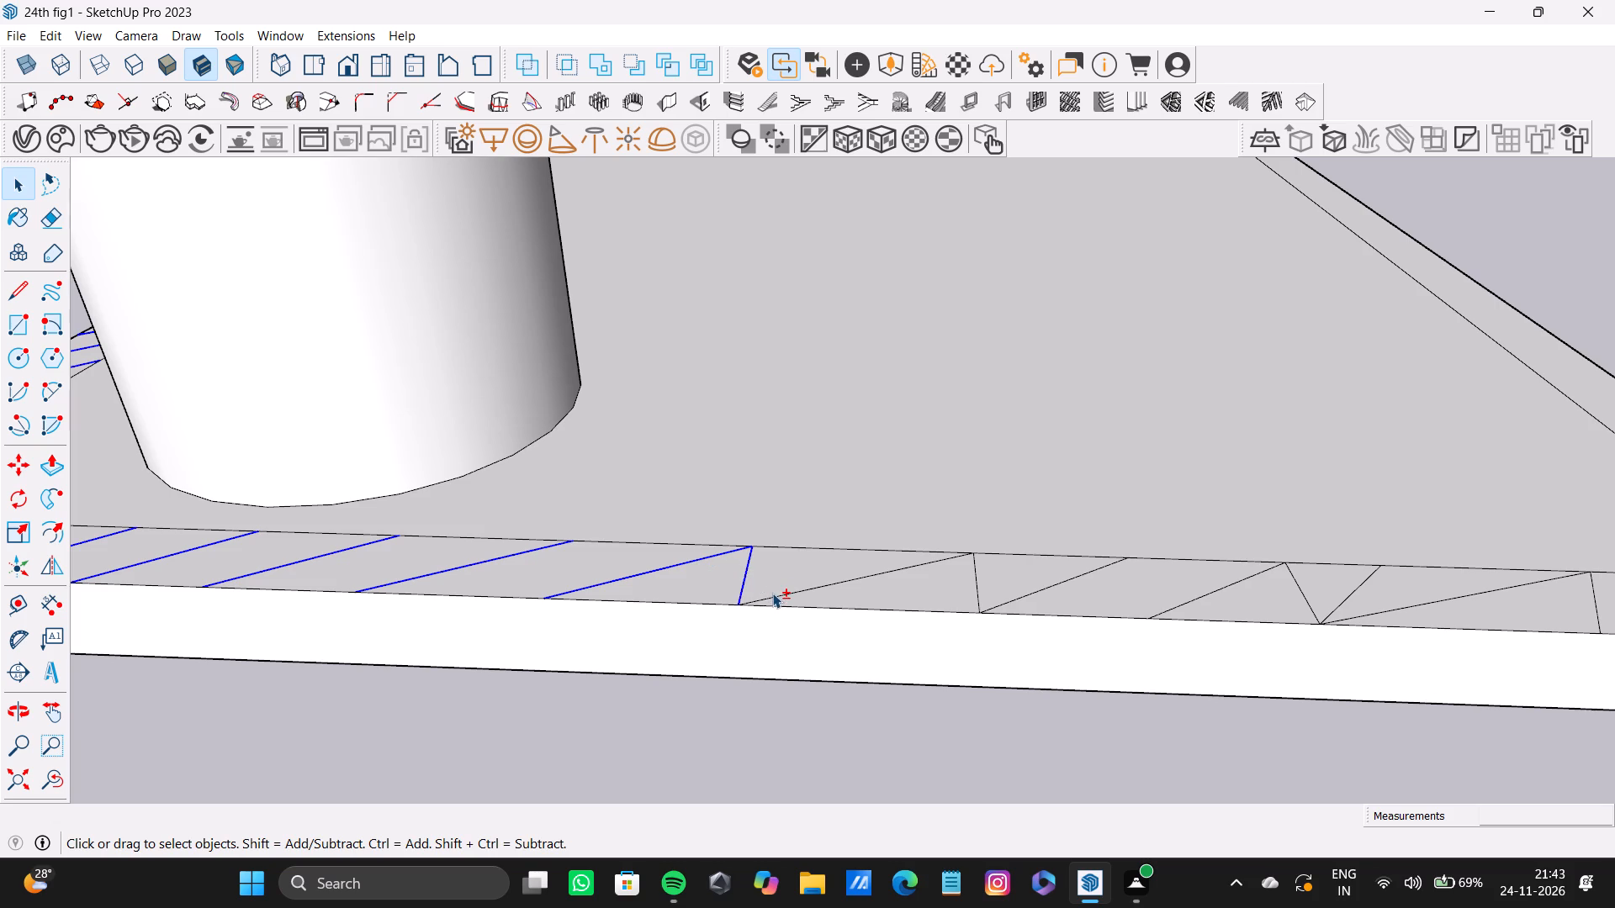
{"action": "left_click", "coordinate": [772, 593], "text": "shift"}
{"action": "left_click", "coordinate": [879, 557], "text": "shift"}
{"action": "left_click", "coordinate": [881, 573], "text": "shift"}
{"action": "left_click", "coordinate": [975, 589], "text": "shift"}
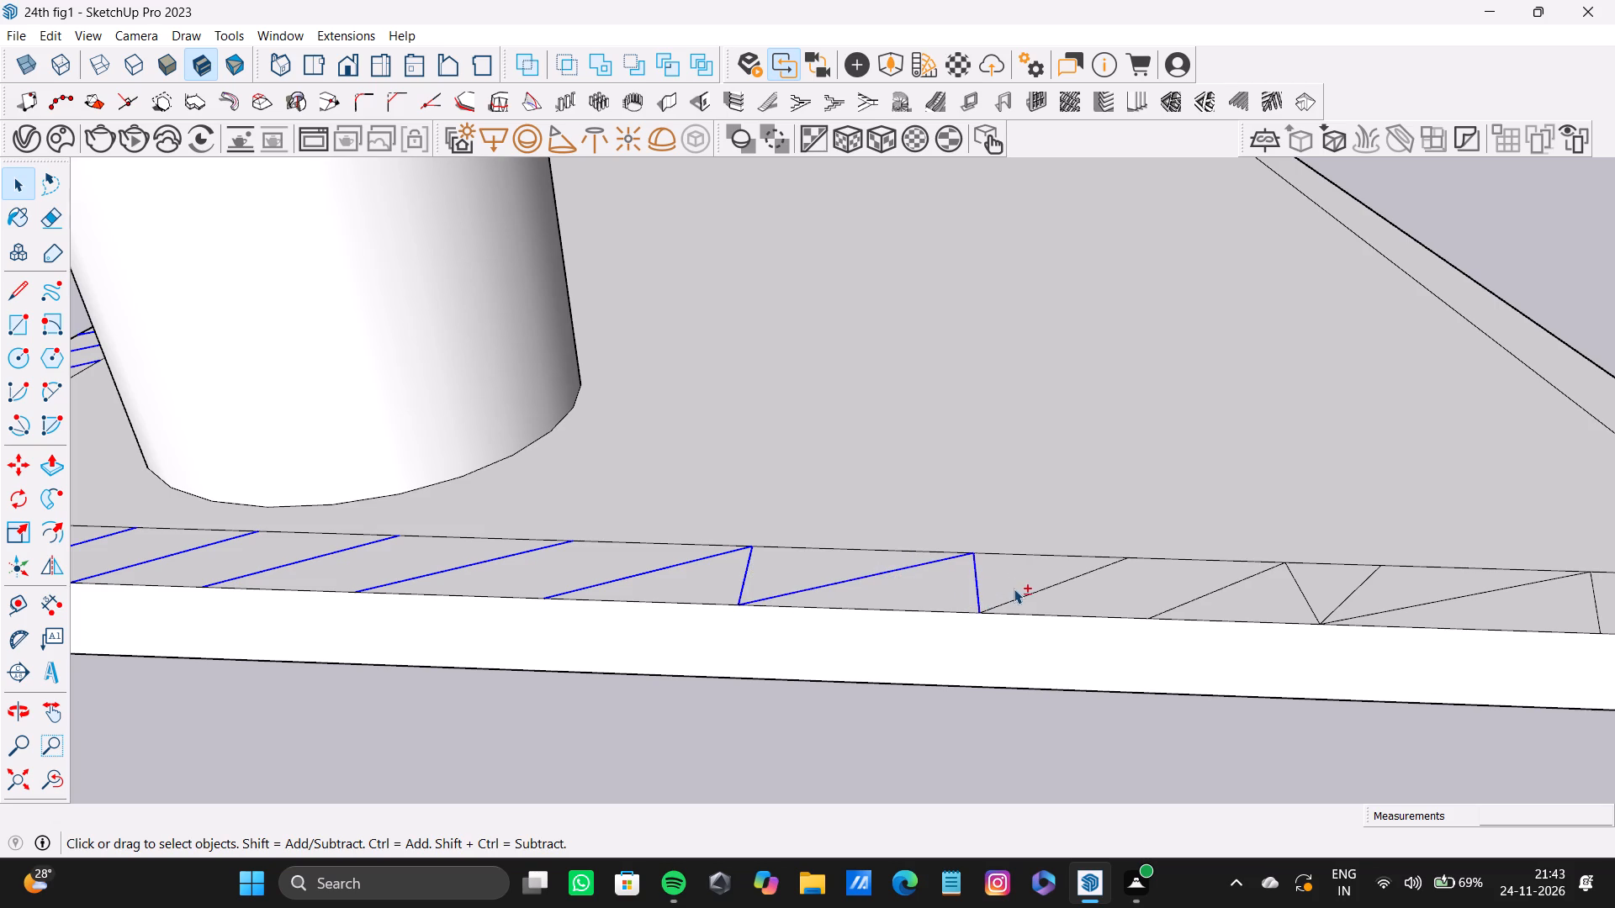
{"action": "left_click", "coordinate": [1021, 599], "text": "shift"}
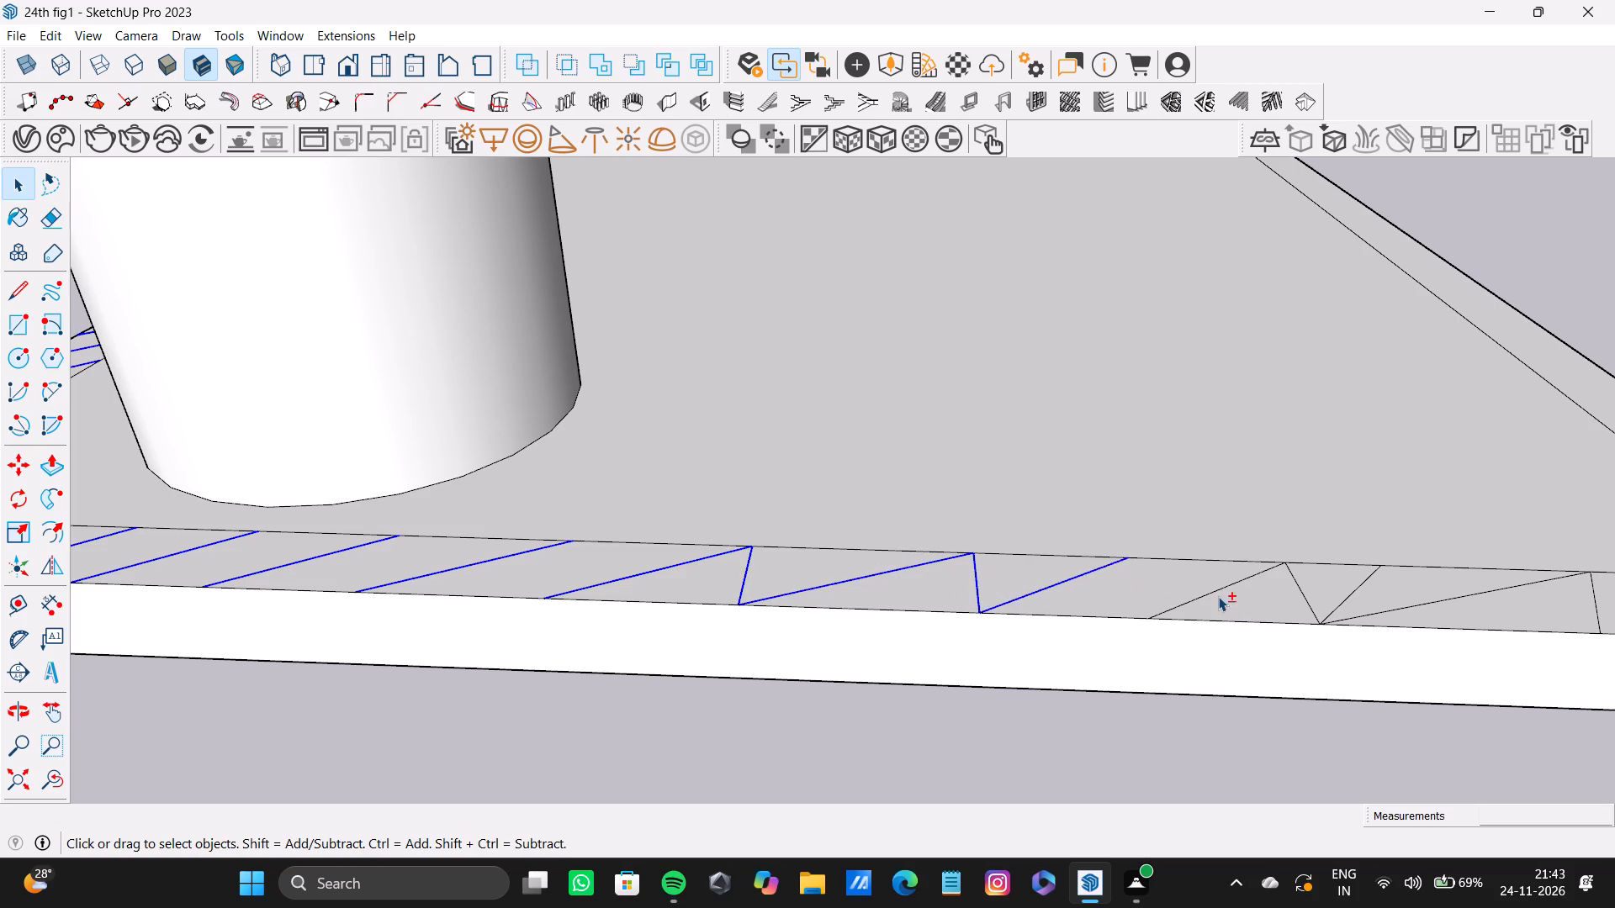
{"action": "left_click", "coordinate": [1218, 588], "text": "shift"}
Add the last four zigzag lines of the front border, up to the far front corner, to the selection.
{"action": "middle_click_drag", "start_coordinate": [1222, 590], "coordinate": [684, 601], "text": "shift"}
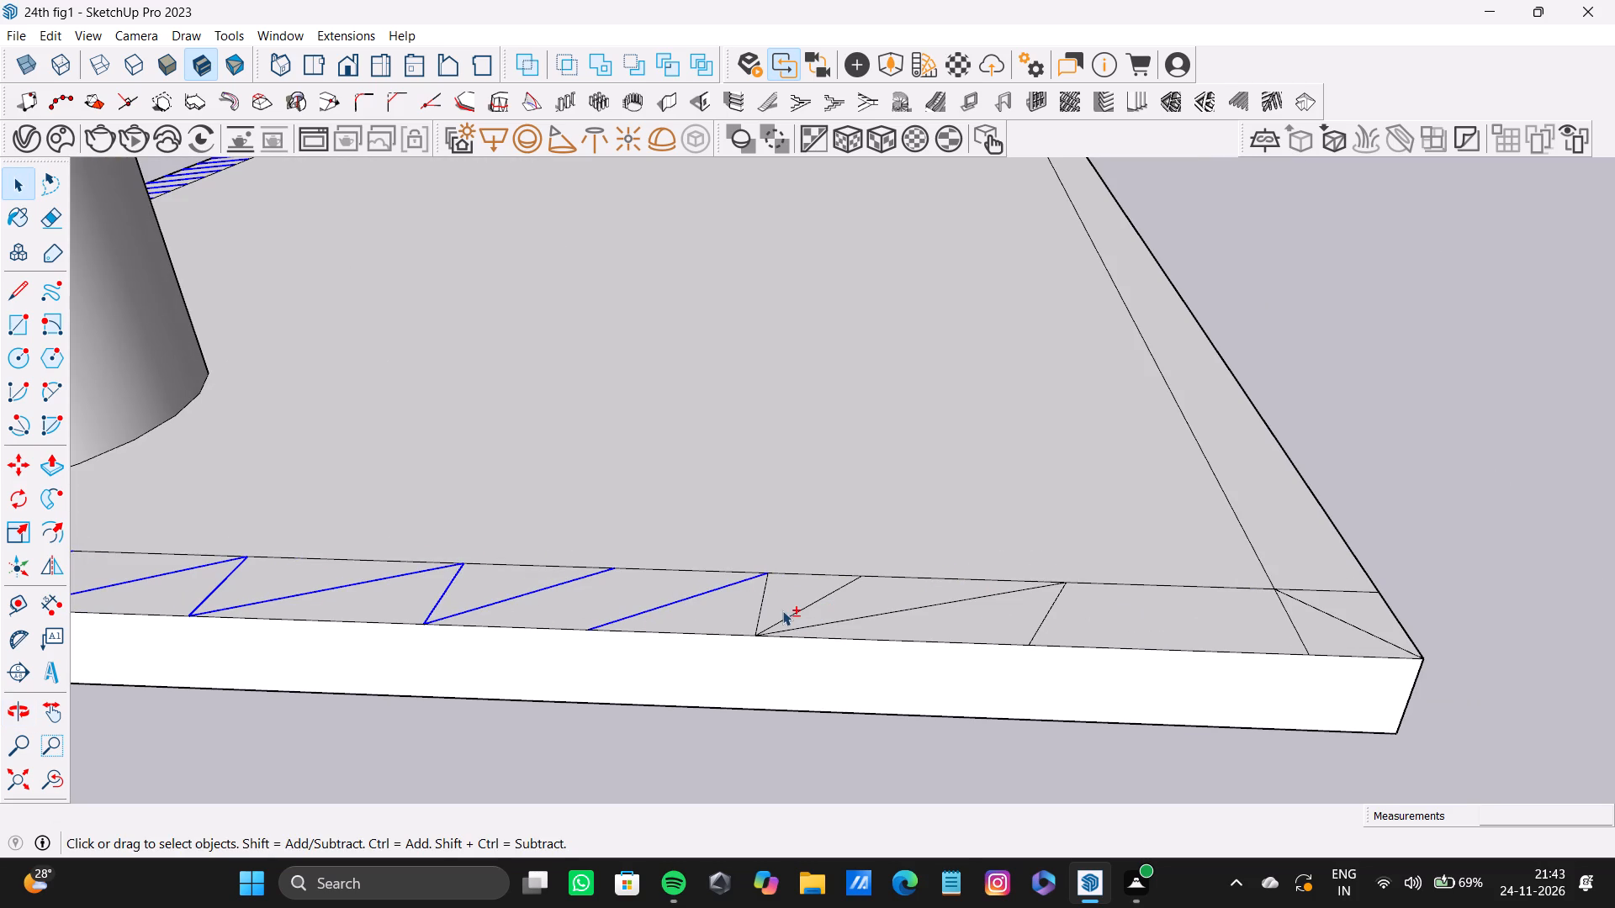
{"action": "left_click", "coordinate": [761, 611], "text": "shift"}
{"action": "left_click", "coordinate": [802, 610], "text": "shift"}
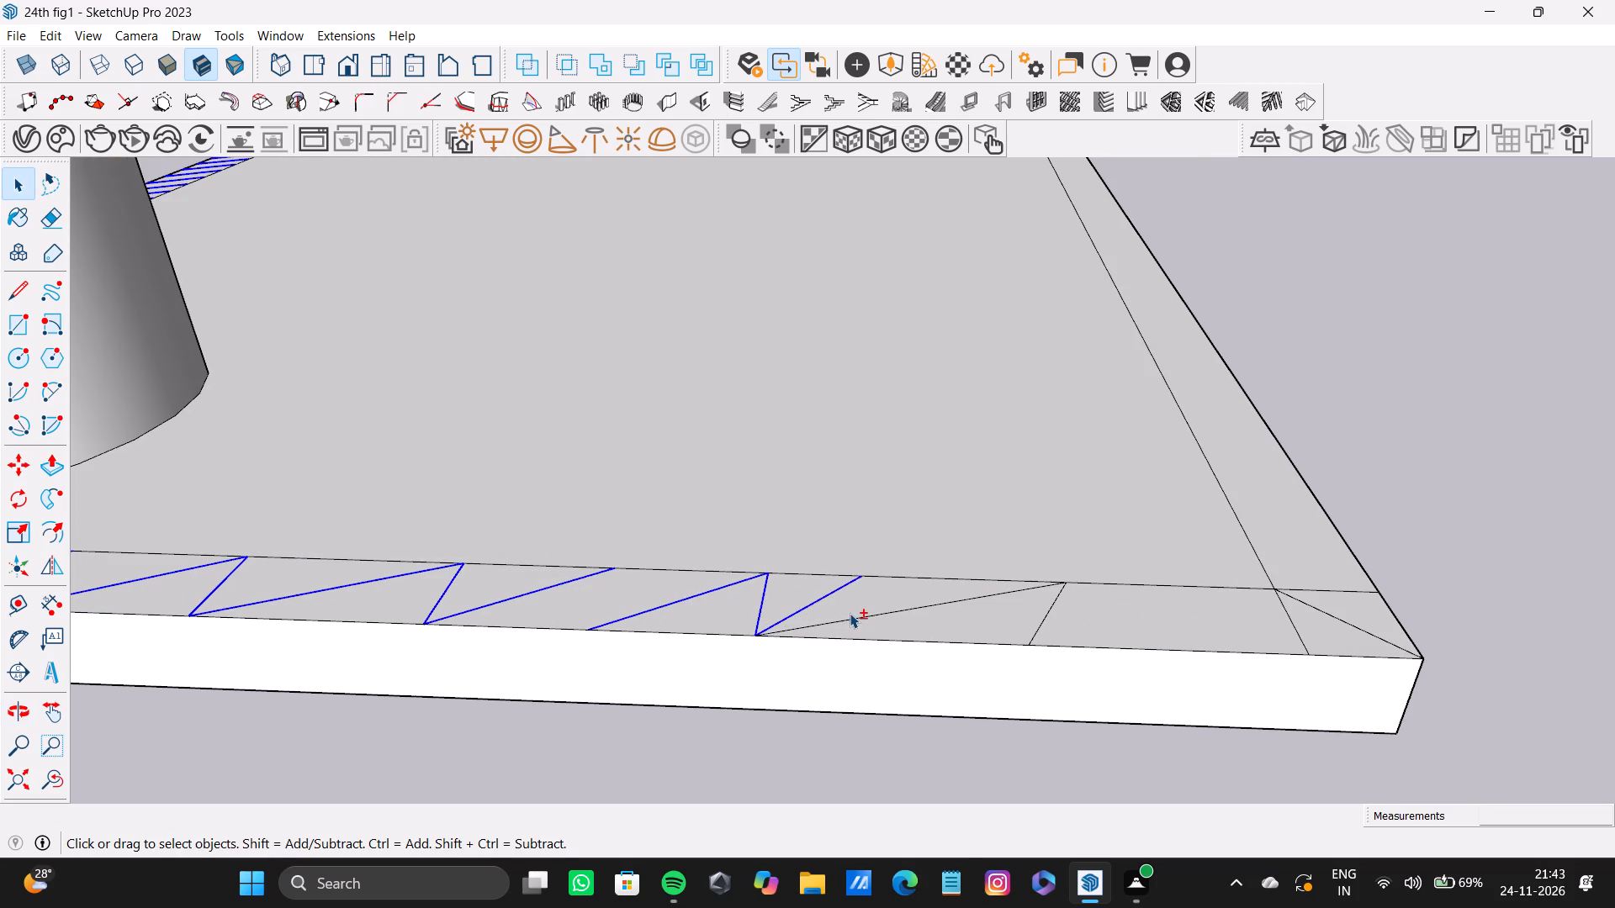
{"action": "left_click", "coordinate": [863, 617], "text": "shift"}
{"action": "left_click", "coordinate": [1045, 618], "text": "shift"}
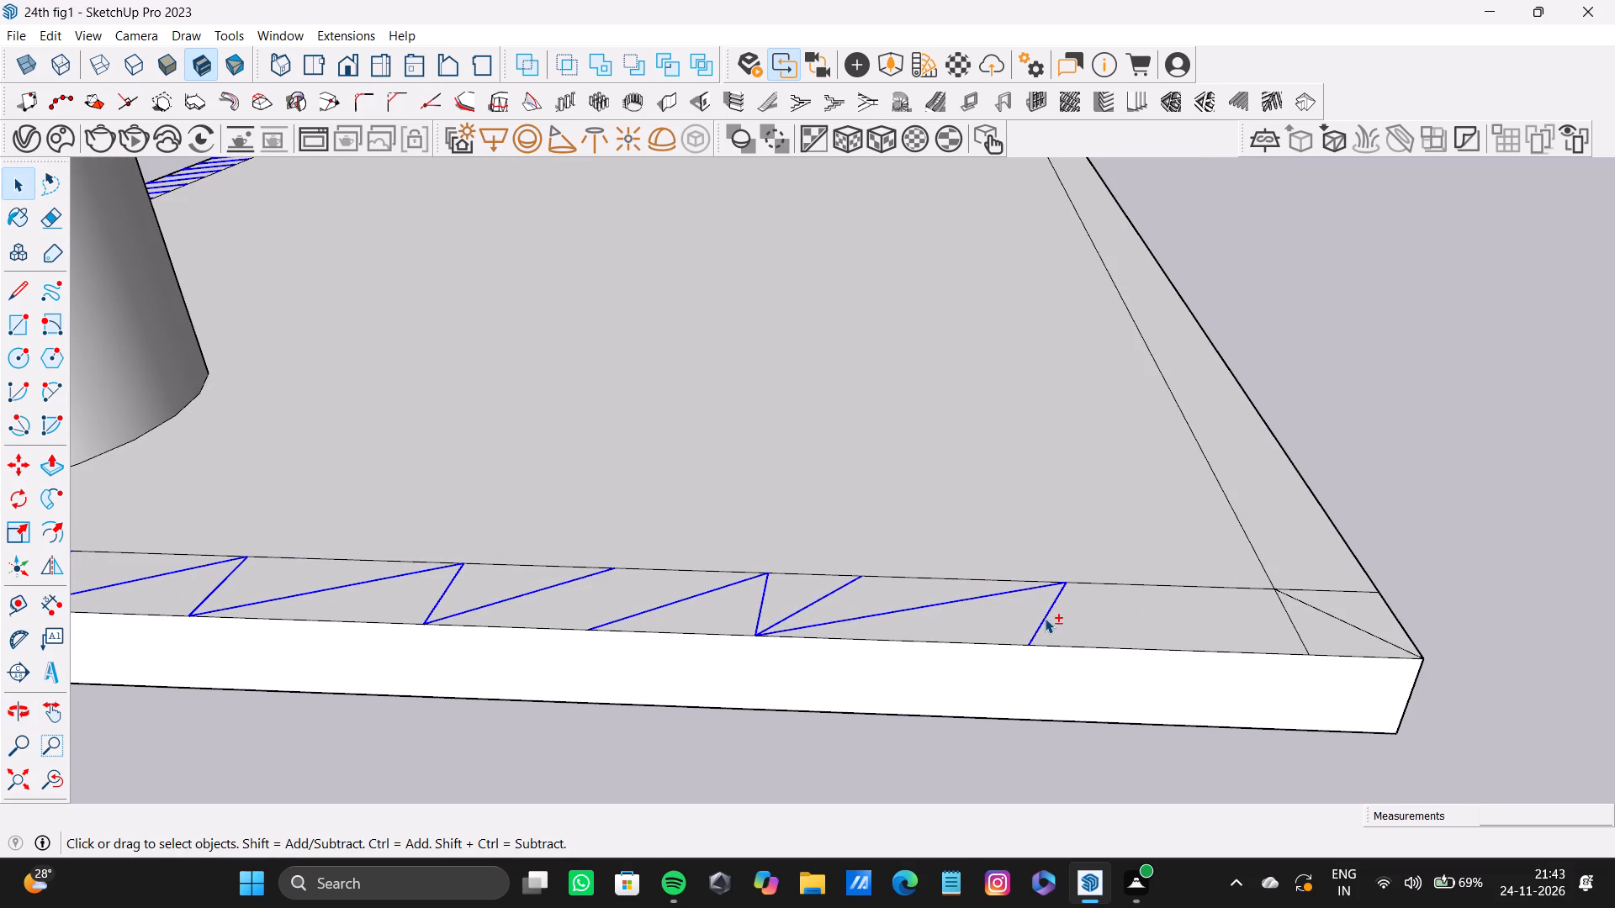
At the front corner away from the cylinder, add the two short inner-border segments and the diagonal to the selection, keeping the faces out.
{"action": "left_click", "coordinate": [1311, 647], "text": "shift"}
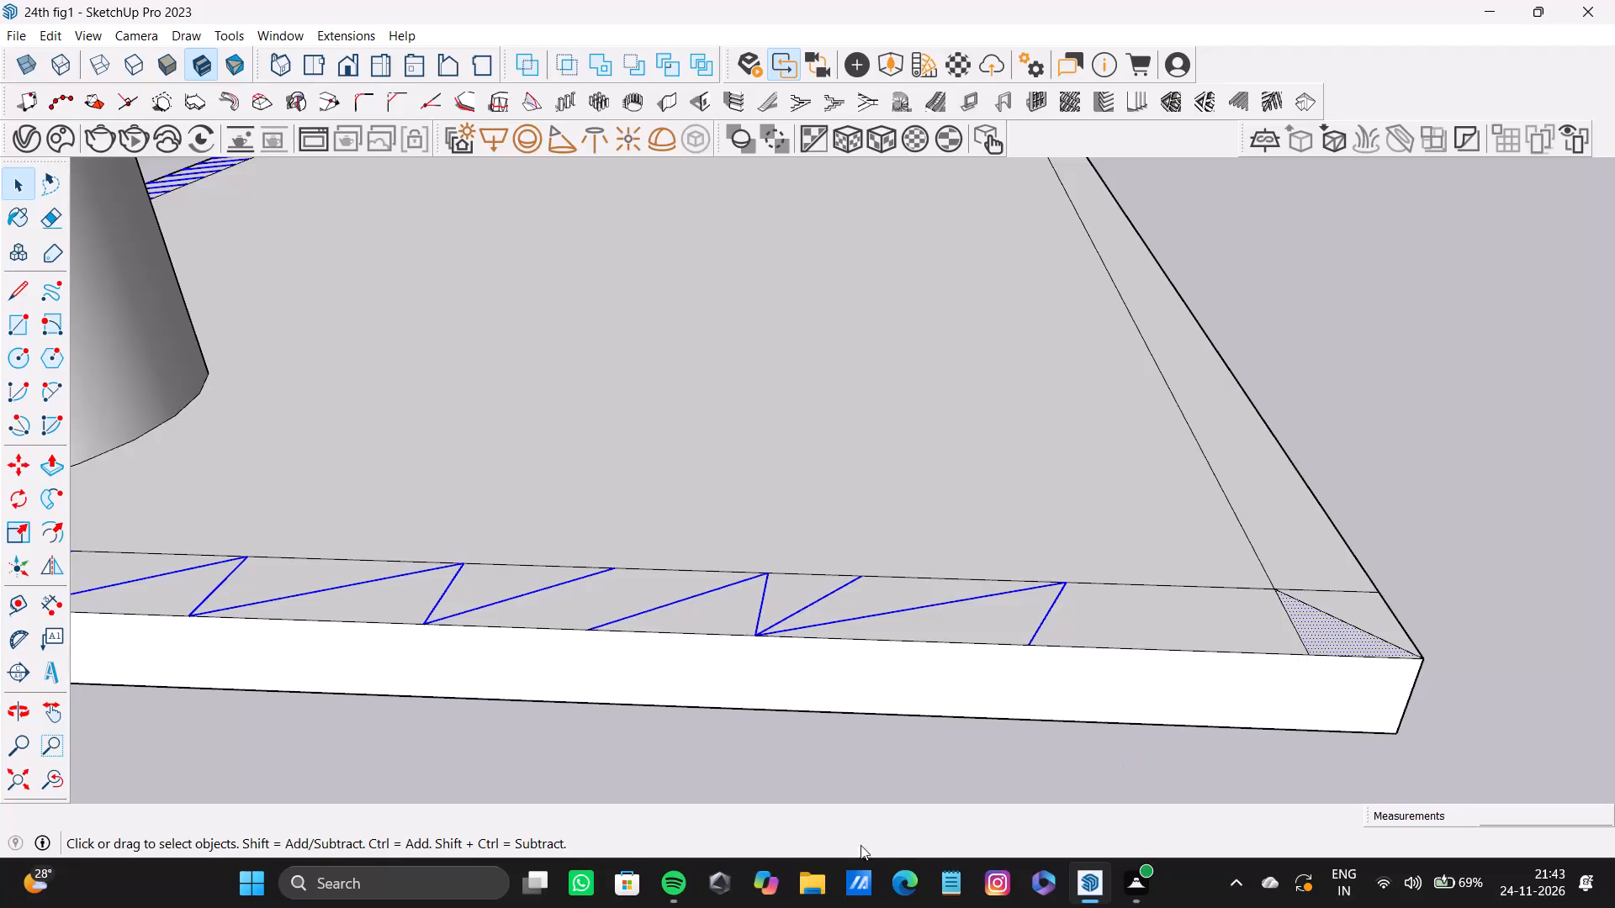
{"action": "left_click", "coordinate": [1319, 636], "text": "shift"}
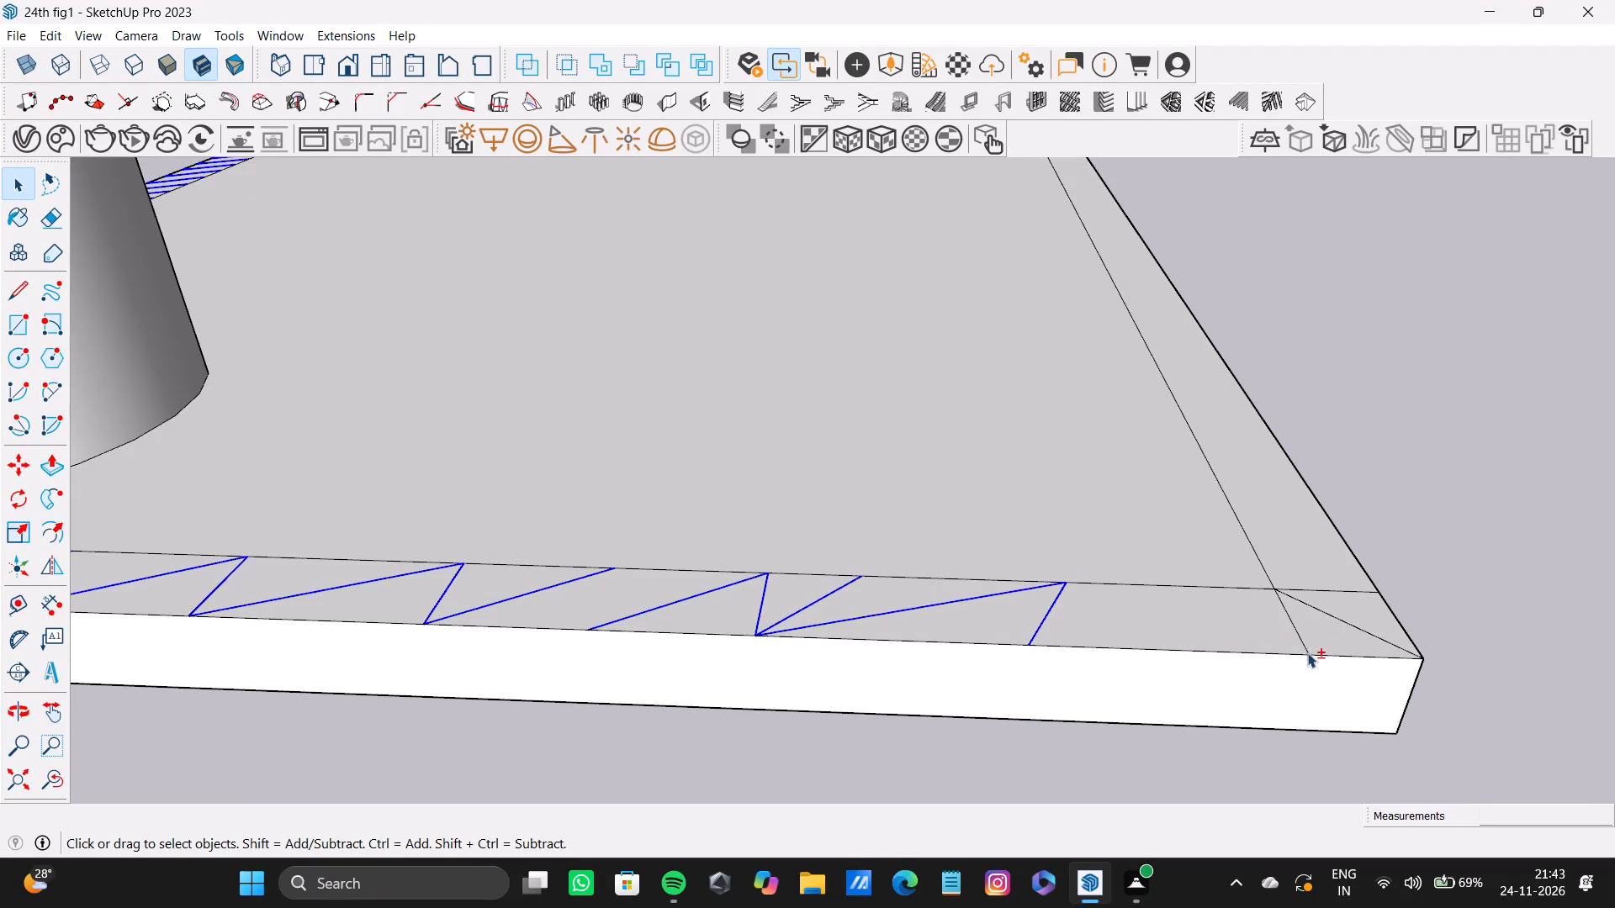
{"action": "left_click", "coordinate": [1307, 652], "text": "shift"}
{"action": "left_click", "coordinate": [1284, 630], "text": "shift"}
{"action": "left_click", "coordinate": [1263, 637], "text": "shift"}
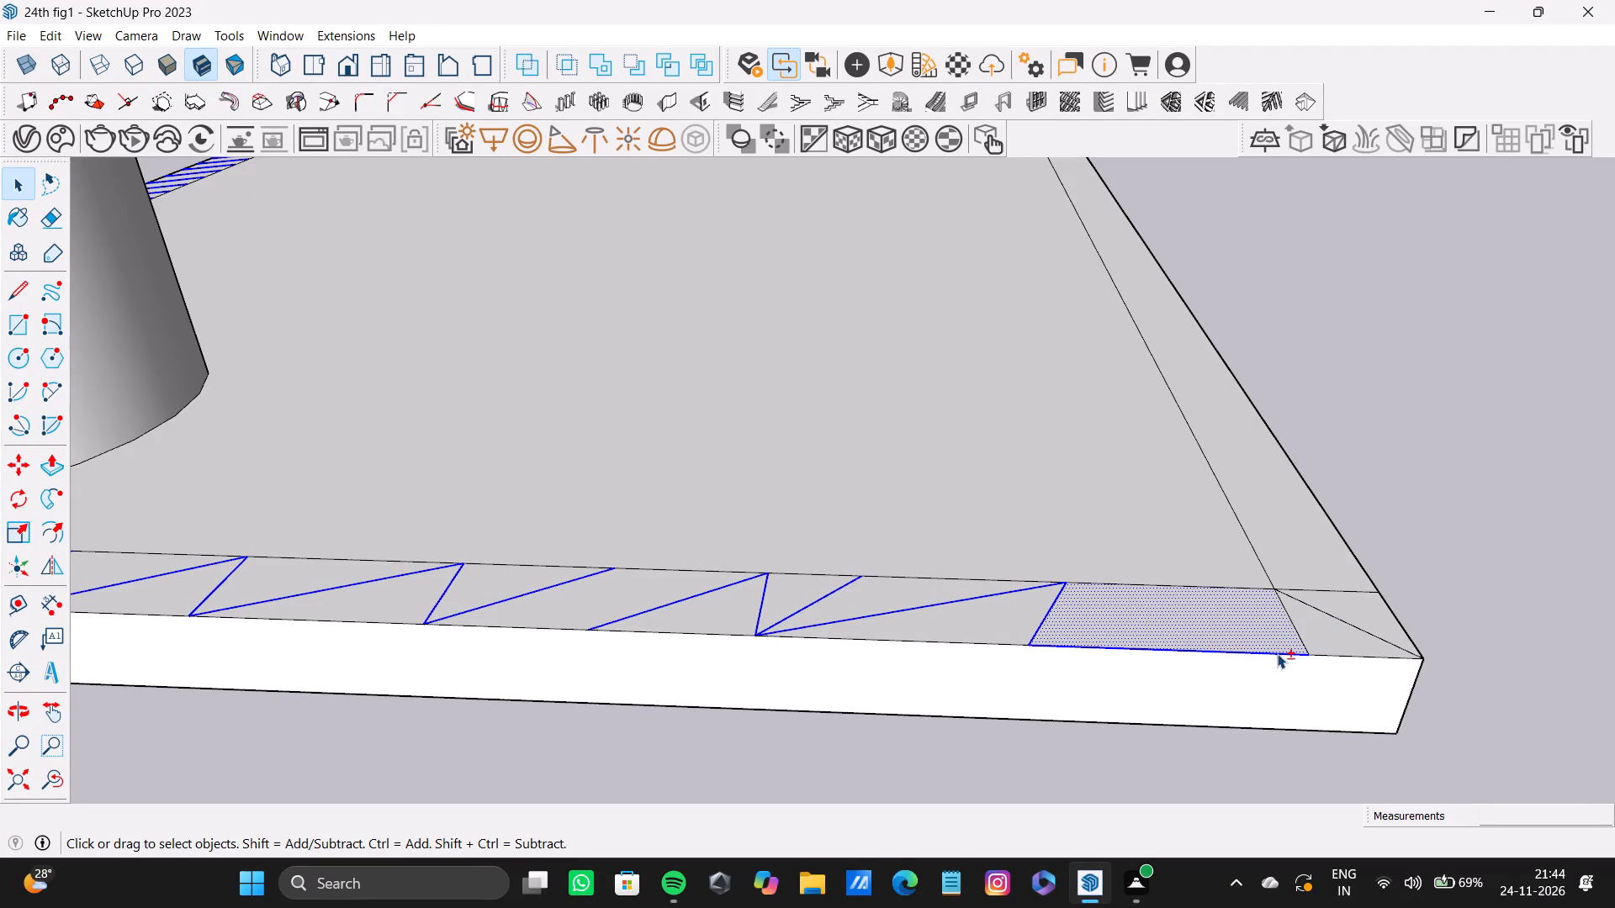
{"action": "left_click", "coordinate": [1277, 652], "text": "shift"}
{"action": "left_click", "coordinate": [1301, 639], "text": "shift"}
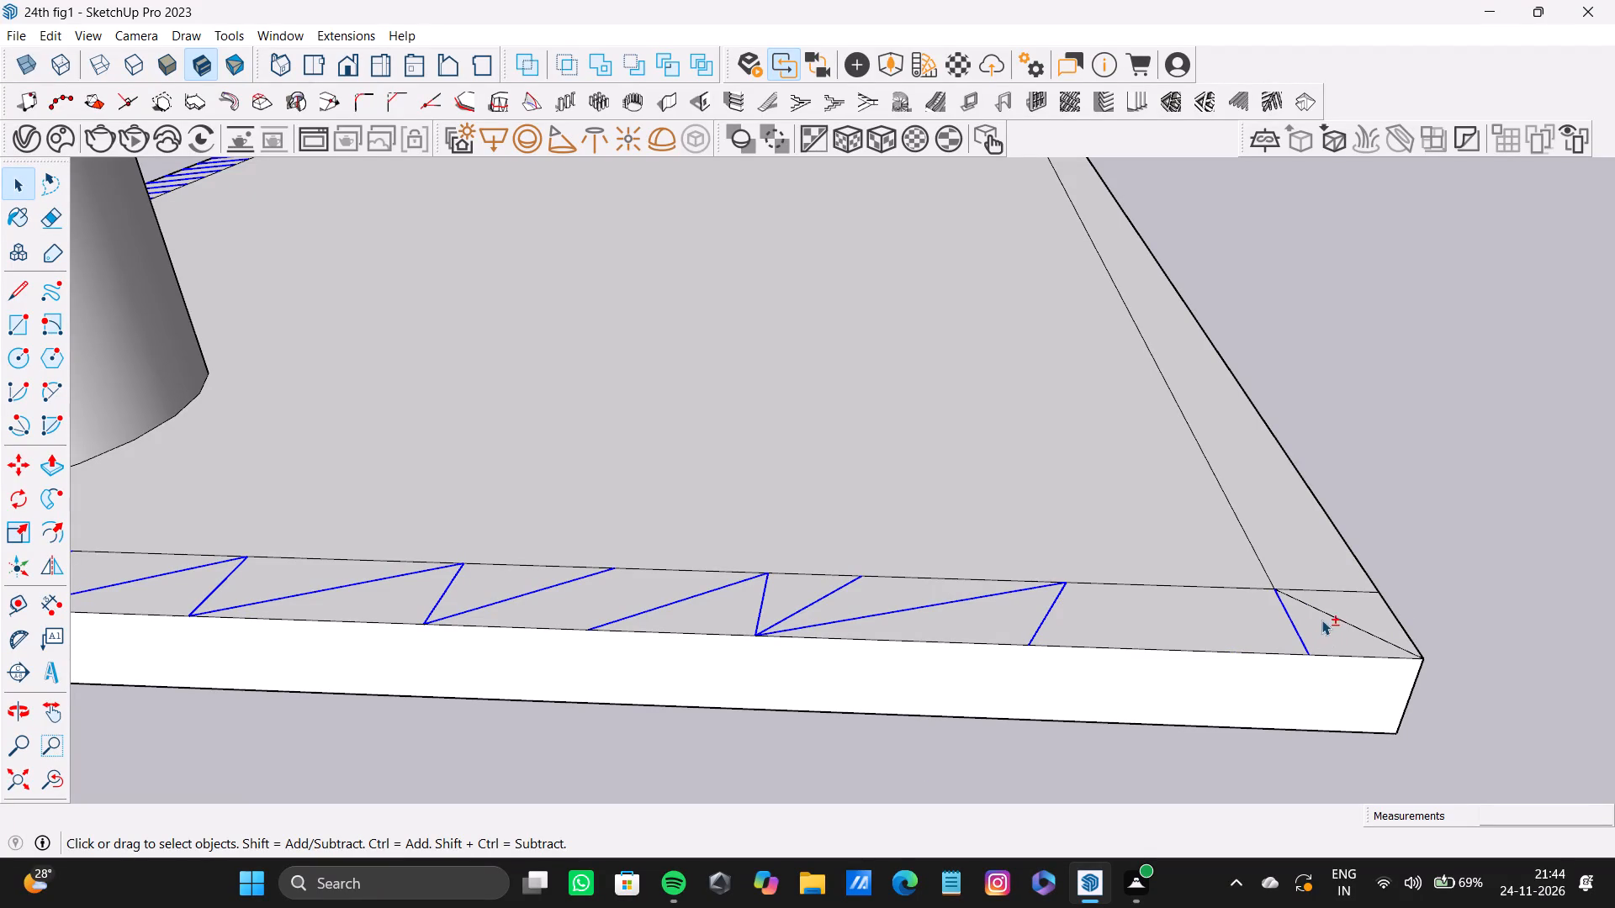
{"action": "left_click", "coordinate": [1352, 618], "text": "shift"}
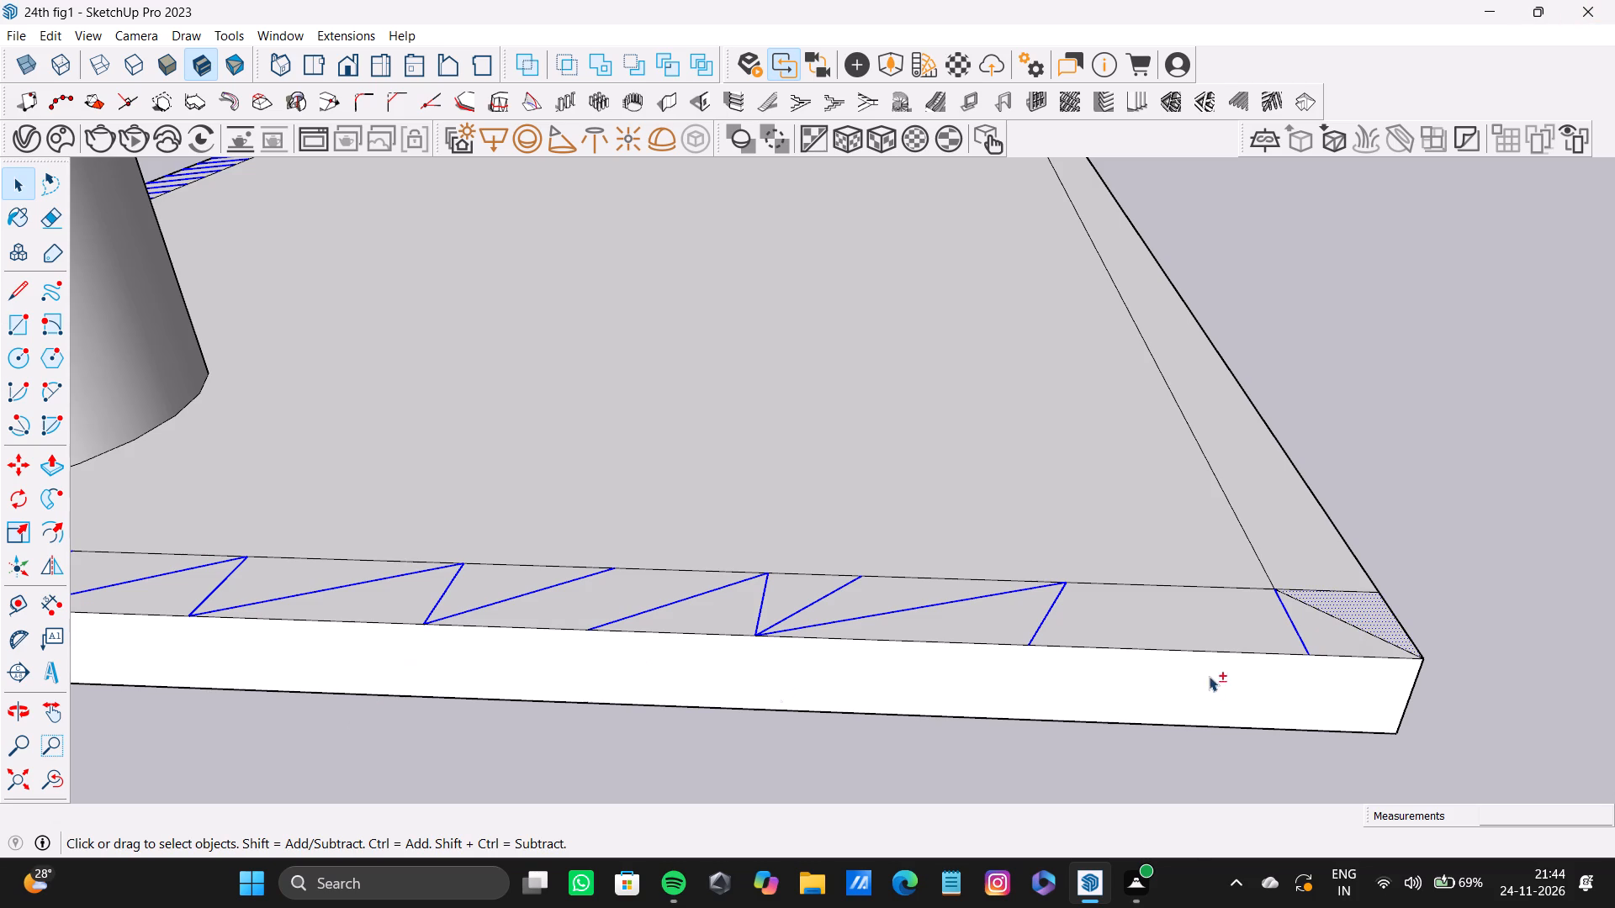
{"action": "left_click", "coordinate": [1353, 599], "text": "shift"}
{"action": "left_click", "coordinate": [1363, 629], "text": "shift"}
{"action": "left_click", "coordinate": [1347, 587], "text": "shift"}
{"action": "left_click", "coordinate": [1339, 578], "text": "shift"}
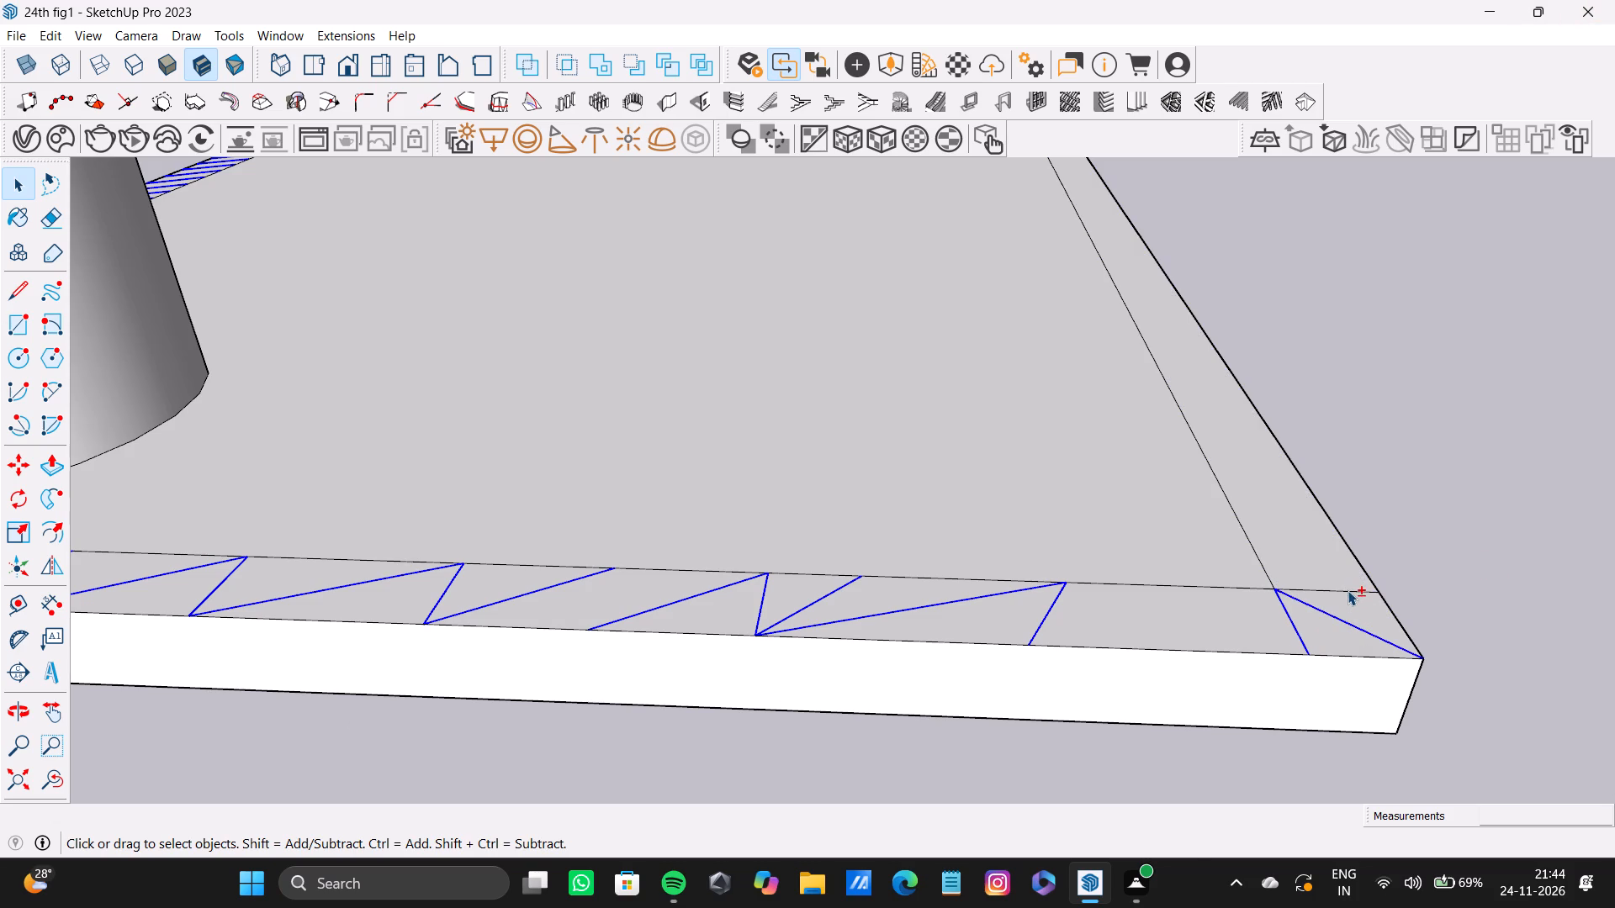
{"action": "left_click", "coordinate": [1348, 590], "text": "shift"}
{"action": "scroll", "coordinate": [1123, 491], "scroll_direction": "down", "scroll_amount": 8, "text": "shift"}
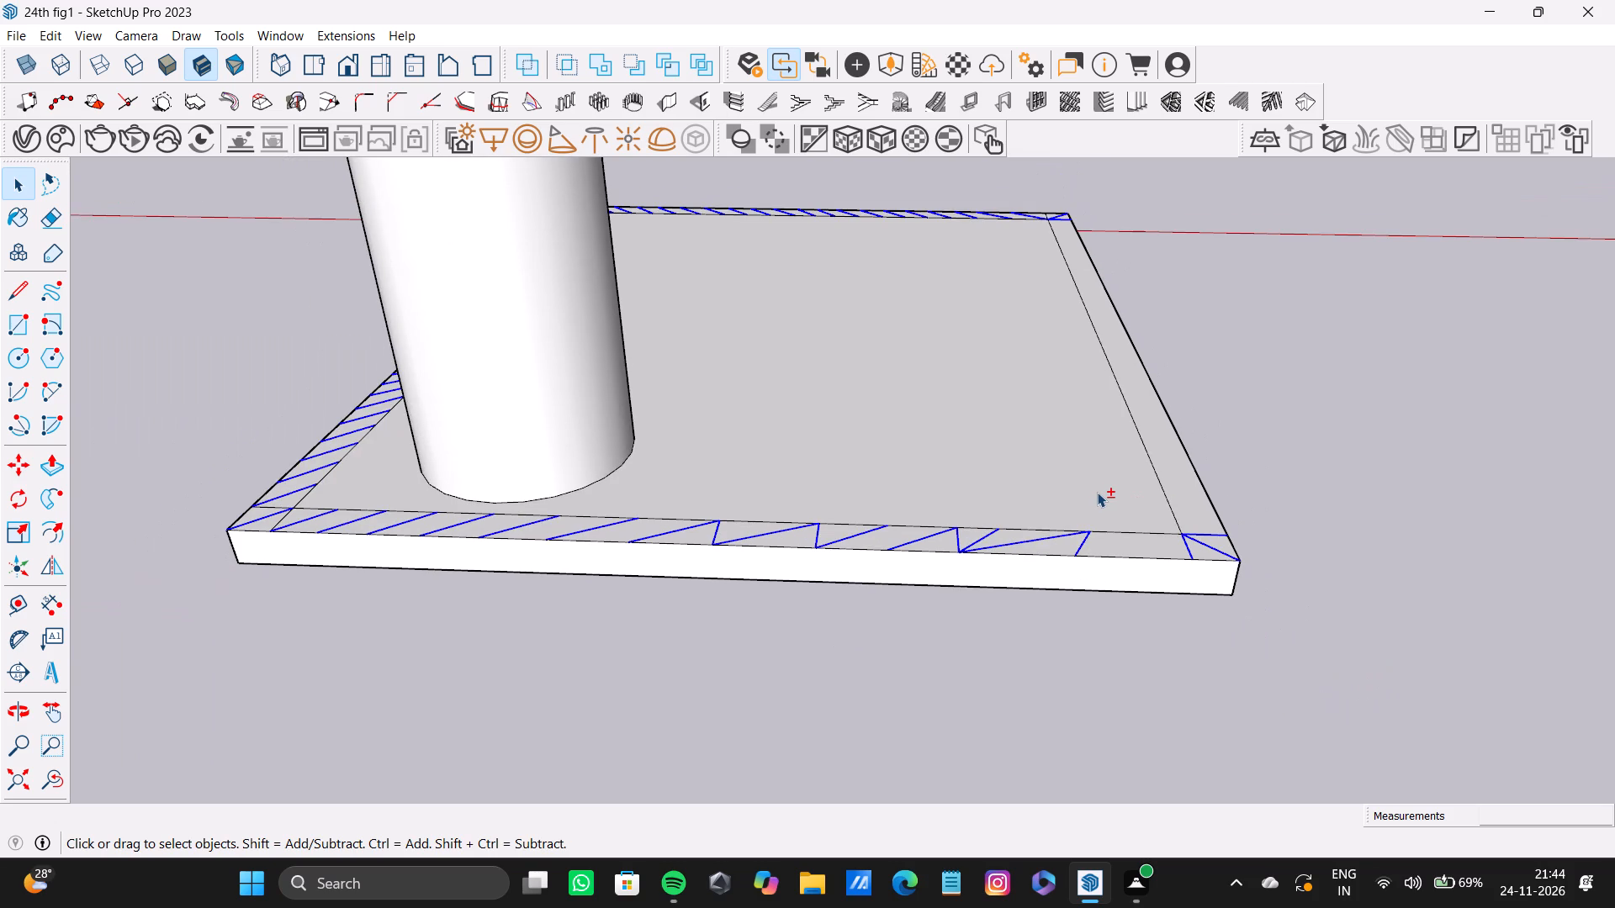
Delete the selected slat, zigzag and corner lines from the slab's border.
{"action": "key", "text": "Delete"}
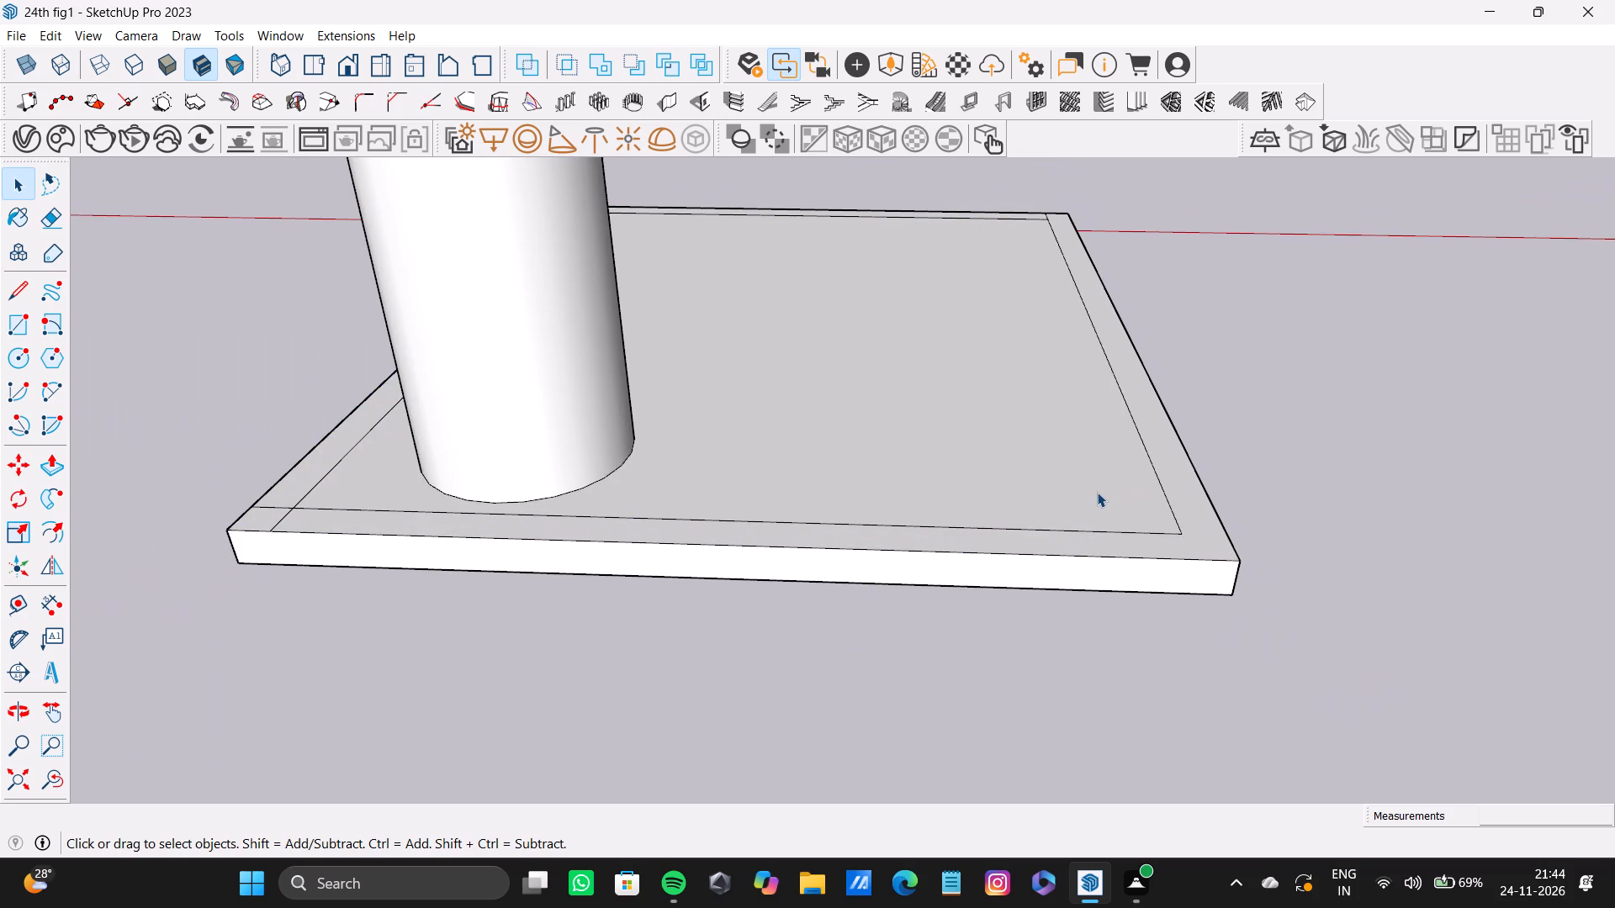
Delete one of the two short inner-border extensions reaching the slab's outer edge at the corner nearest the cylinder.
{"action": "scroll", "coordinate": [797, 291], "scroll_direction": "down", "scroll_amount": 3}
{"action": "key", "text": "space"}
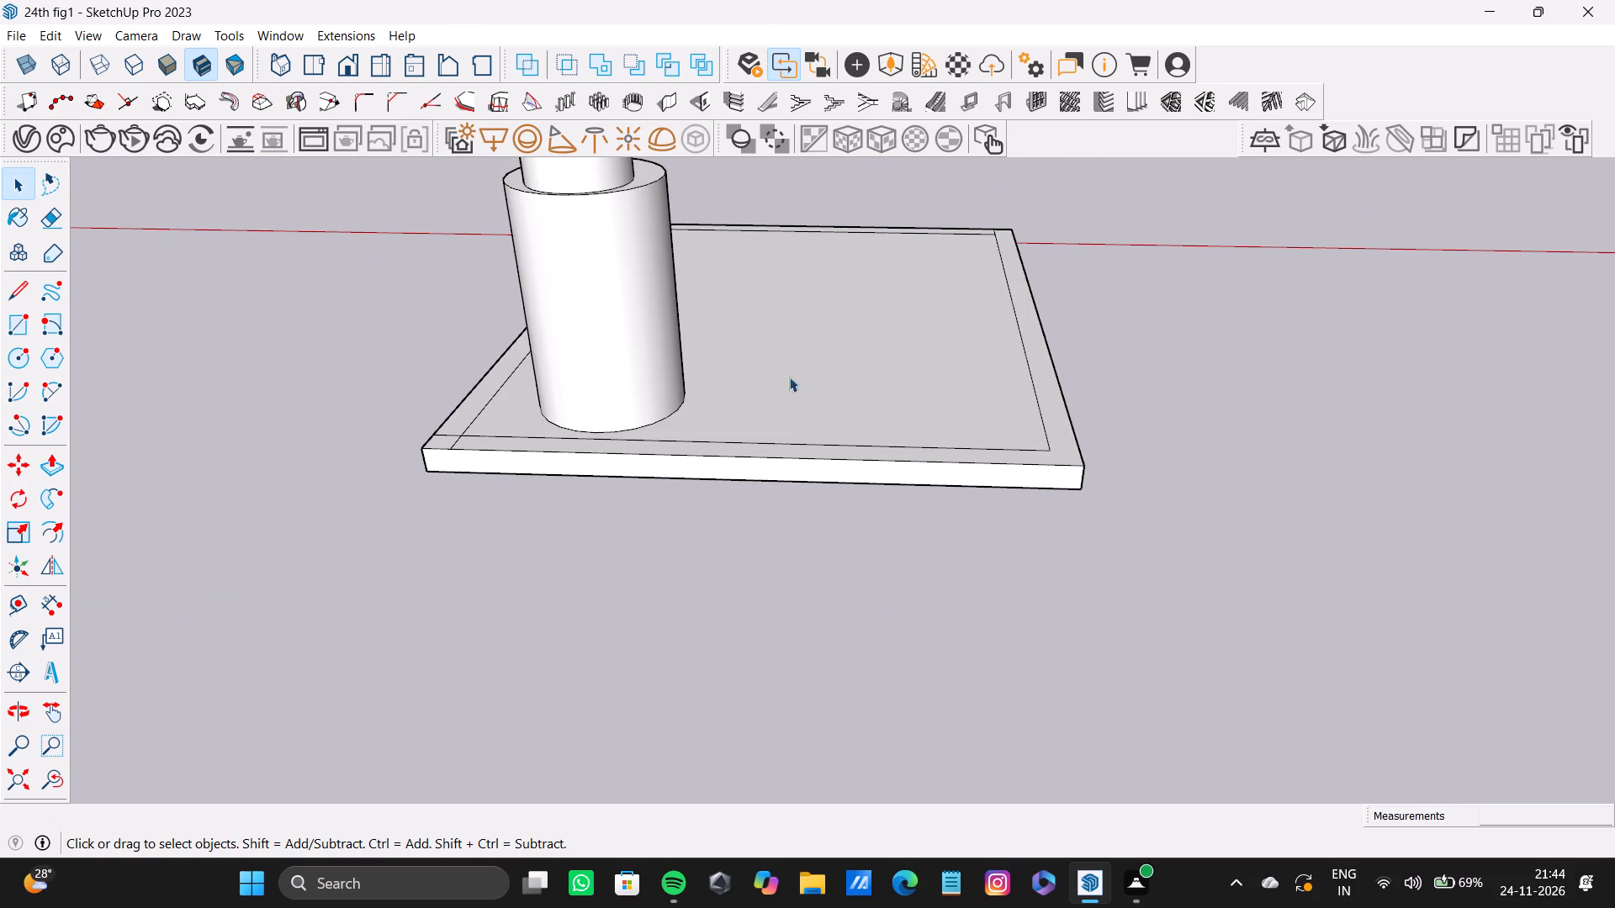
{"action": "scroll", "coordinate": [819, 346], "scroll_direction": "down", "scroll_amount": 4}
{"action": "middle_click_drag", "start_coordinate": [812, 357], "coordinate": [1146, 521]}
{"action": "scroll", "coordinate": [968, 429], "scroll_direction": "up", "scroll_amount": 4}
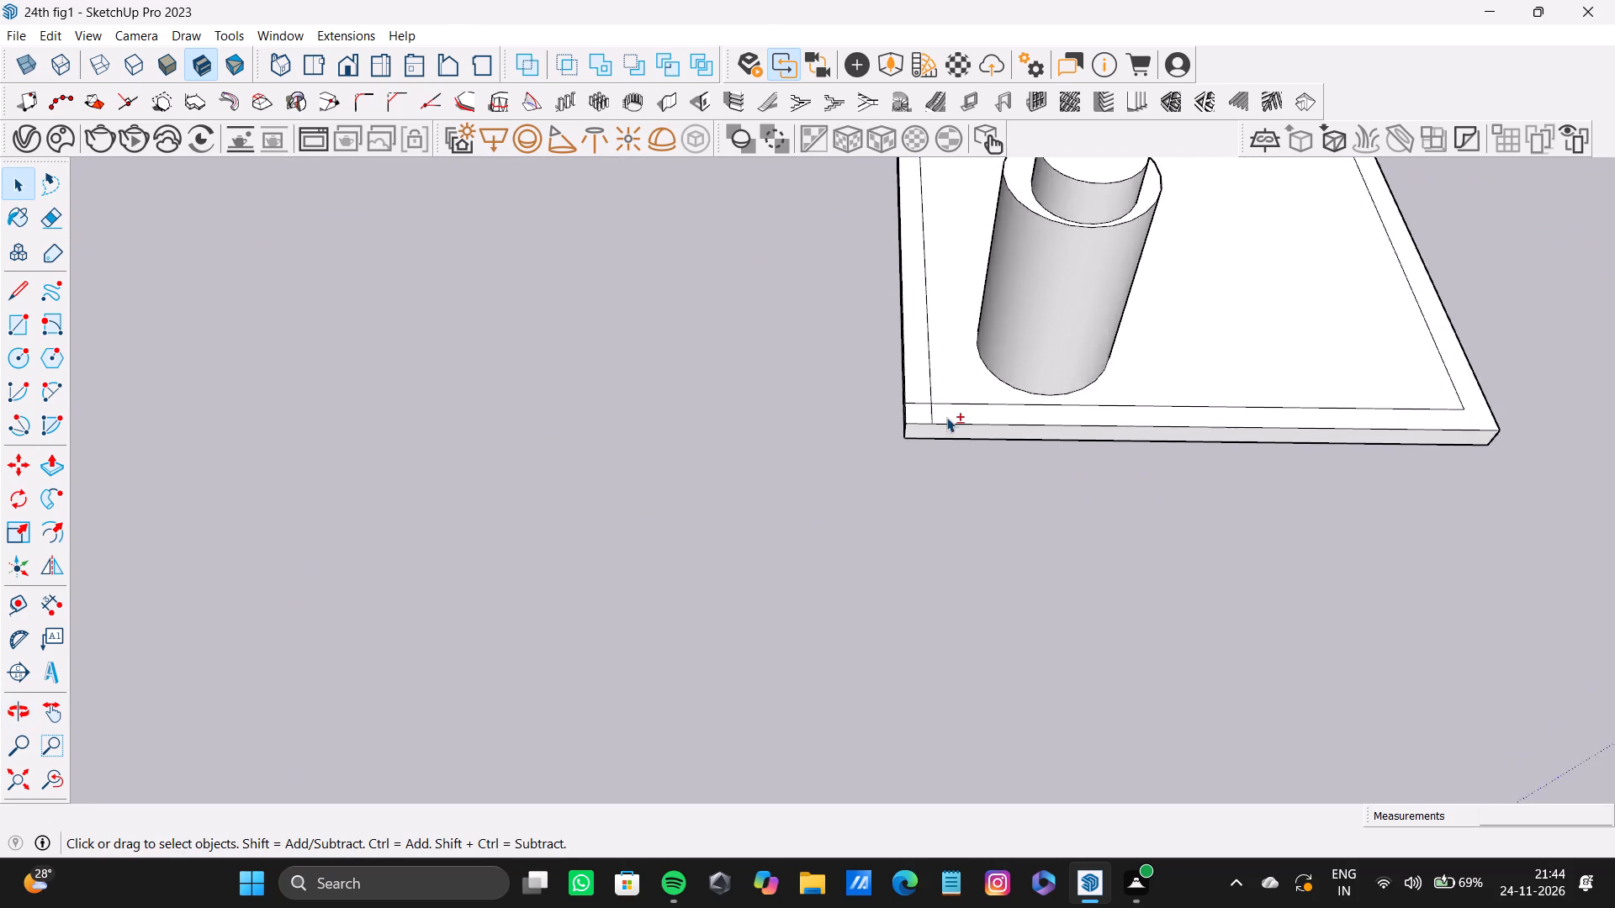
{"action": "scroll", "coordinate": [946, 417], "scroll_direction": "up", "scroll_amount": 5}
{"action": "left_click", "coordinate": [907, 396], "text": "shift"}
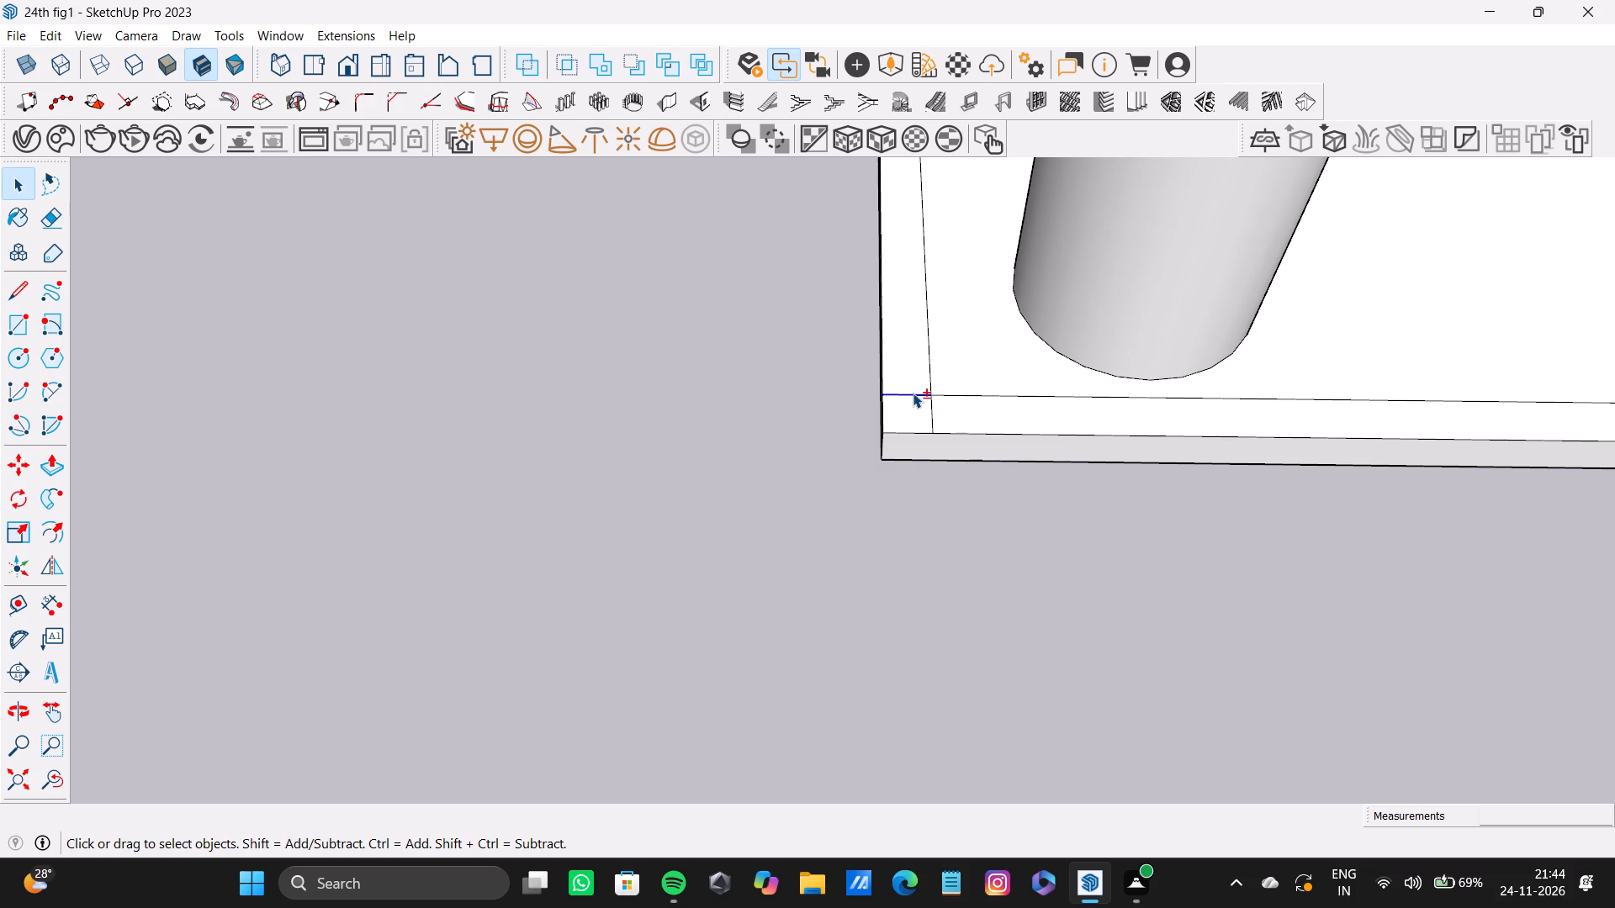
{"action": "key", "text": "shift+Delete"}
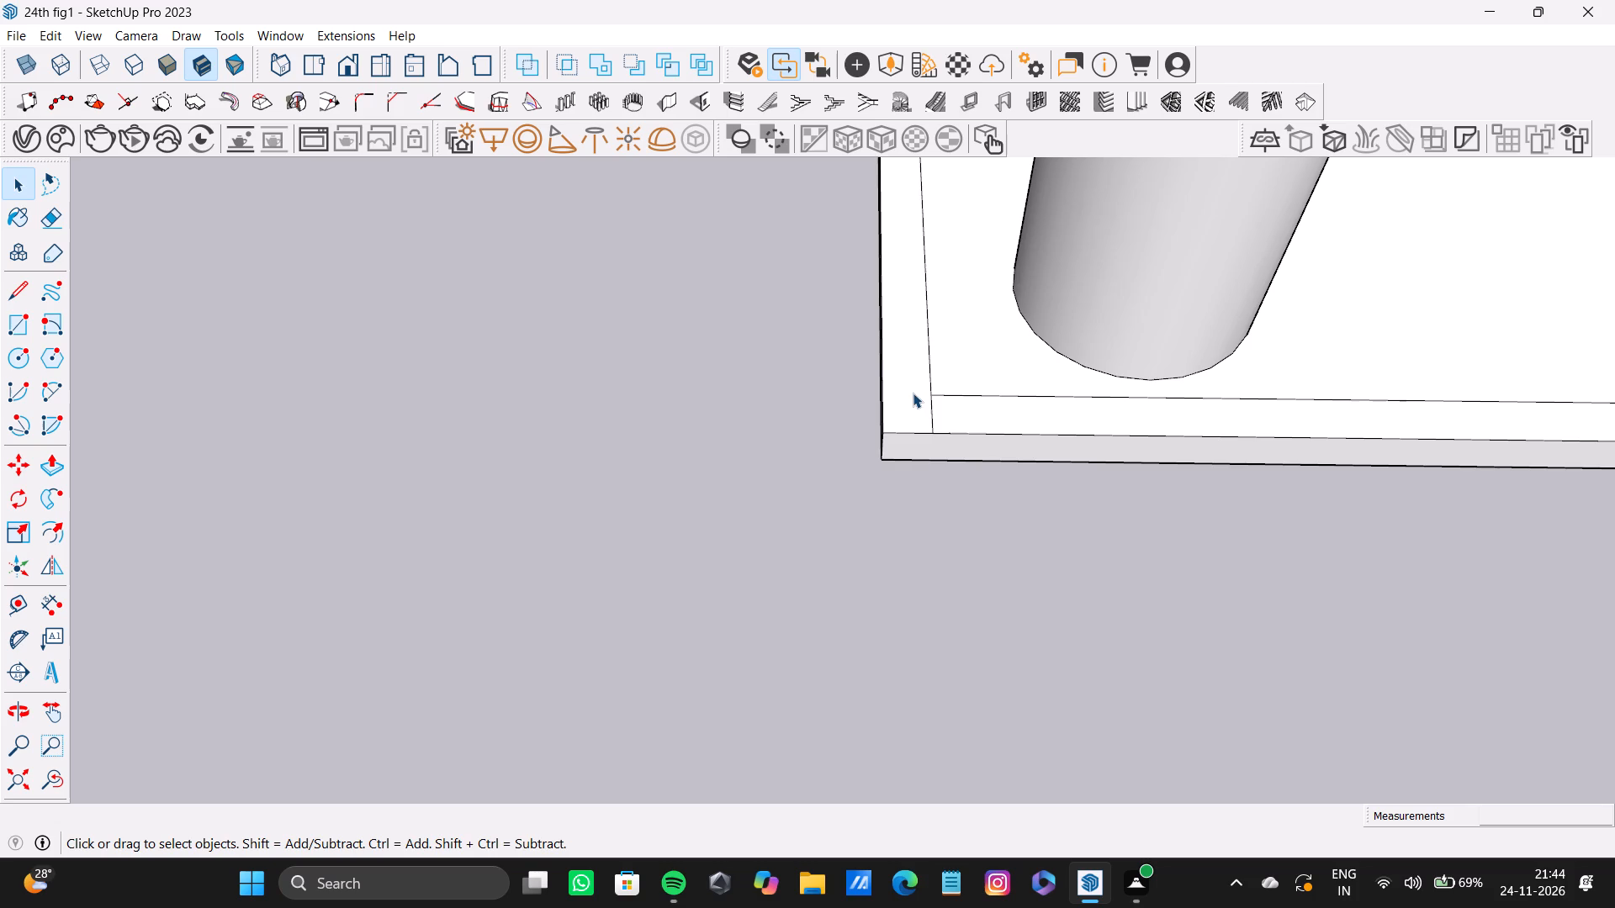
At the slab end away from the cylinder, delete the short inner-border extensions reaching the outer edge at both corners.
{"action": "scroll", "coordinate": [998, 286], "scroll_direction": "down", "scroll_amount": 13}
{"action": "middle_click_drag", "start_coordinate": [998, 288], "coordinate": [662, 635], "text": "shift"}
{"action": "scroll", "coordinate": [840, 404], "scroll_direction": "up", "scroll_amount": 2}
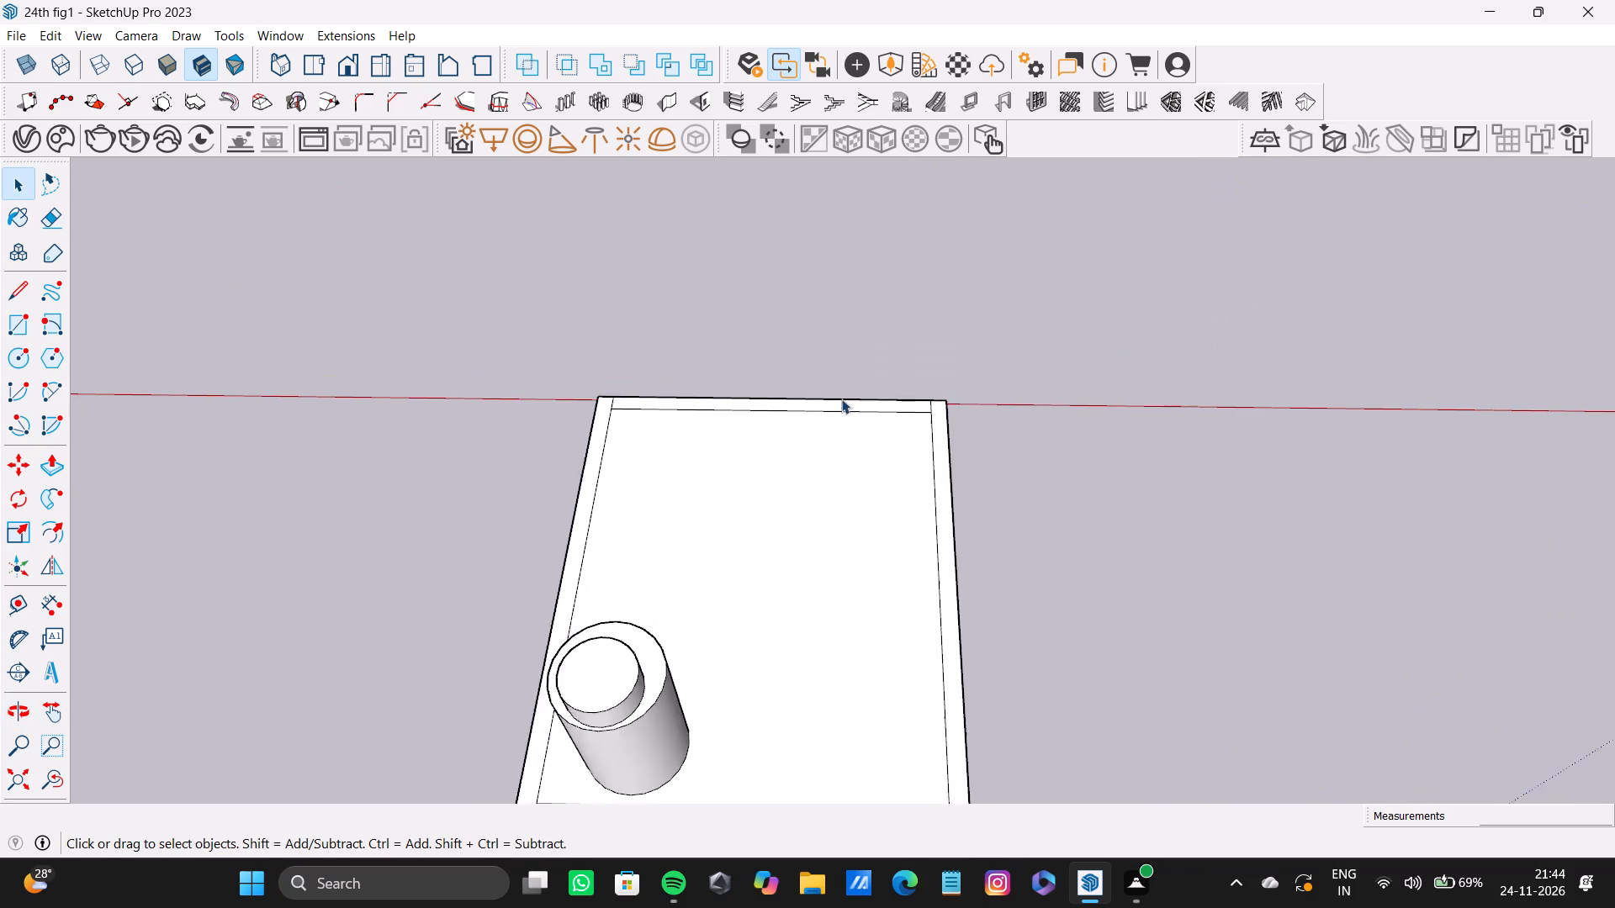
{"action": "scroll", "coordinate": [841, 399], "scroll_direction": "up", "scroll_amount": 11}
{"action": "left_click", "coordinate": [941, 415]}
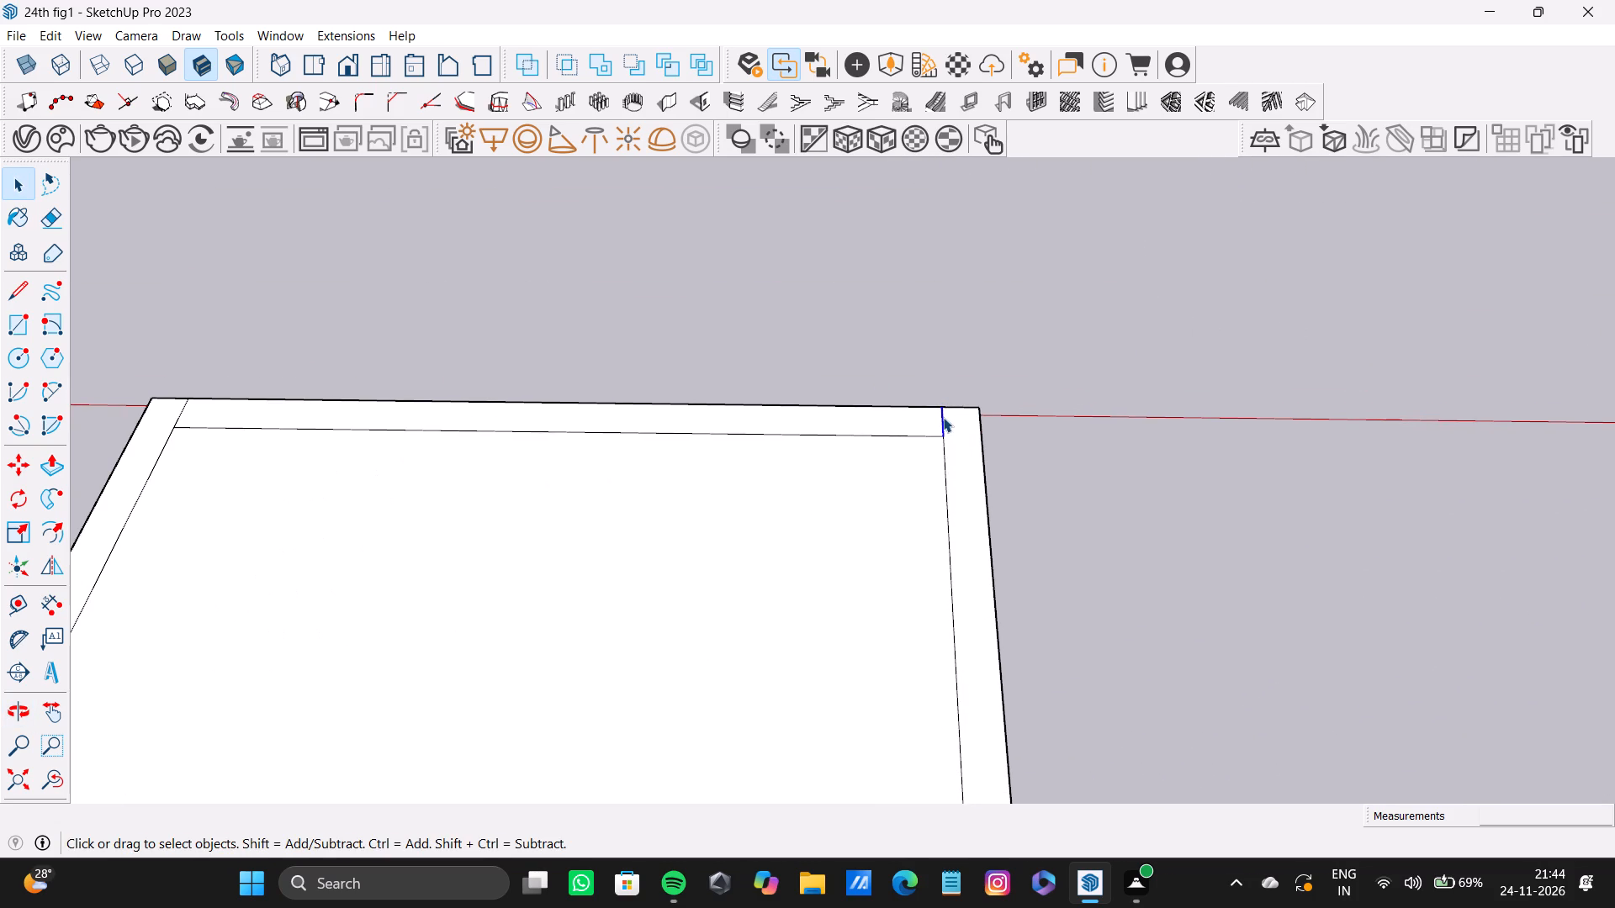
{"action": "key", "text": "Delete"}
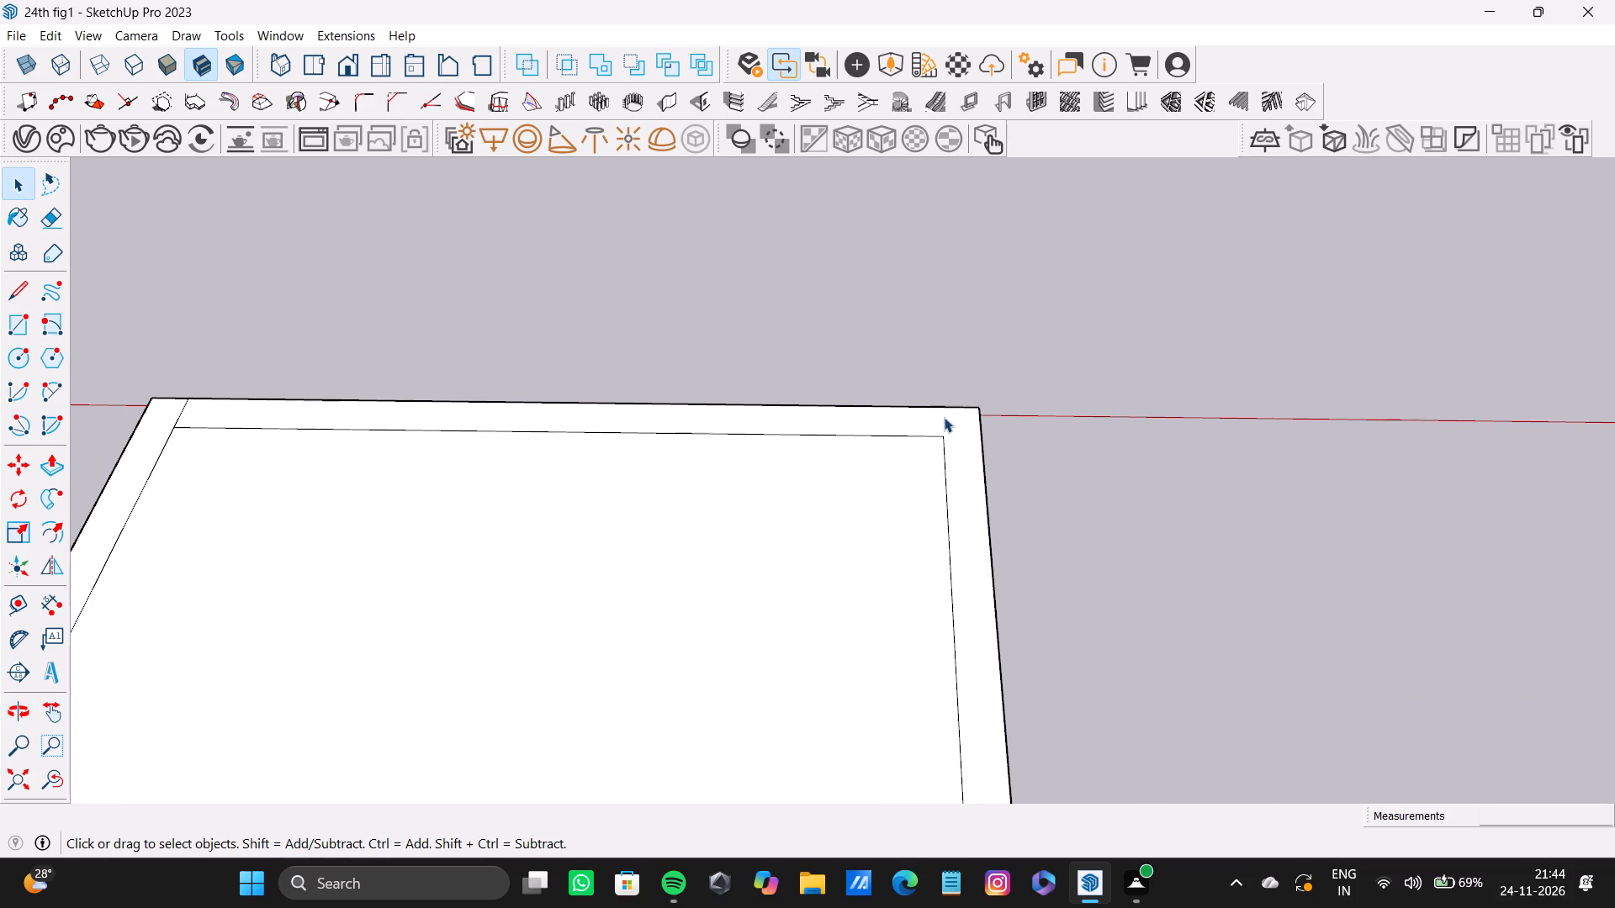
{"action": "left_click", "coordinate": [178, 420]}
{"action": "key", "text": "Delete"}
Delete the remaining short inner-border extension at the slab corner nearest the cylinder.
{"action": "scroll", "coordinate": [410, 499], "scroll_direction": "down", "scroll_amount": 8}
{"action": "middle_click_drag", "start_coordinate": [405, 533], "coordinate": [1008, 352], "text": "shift"}
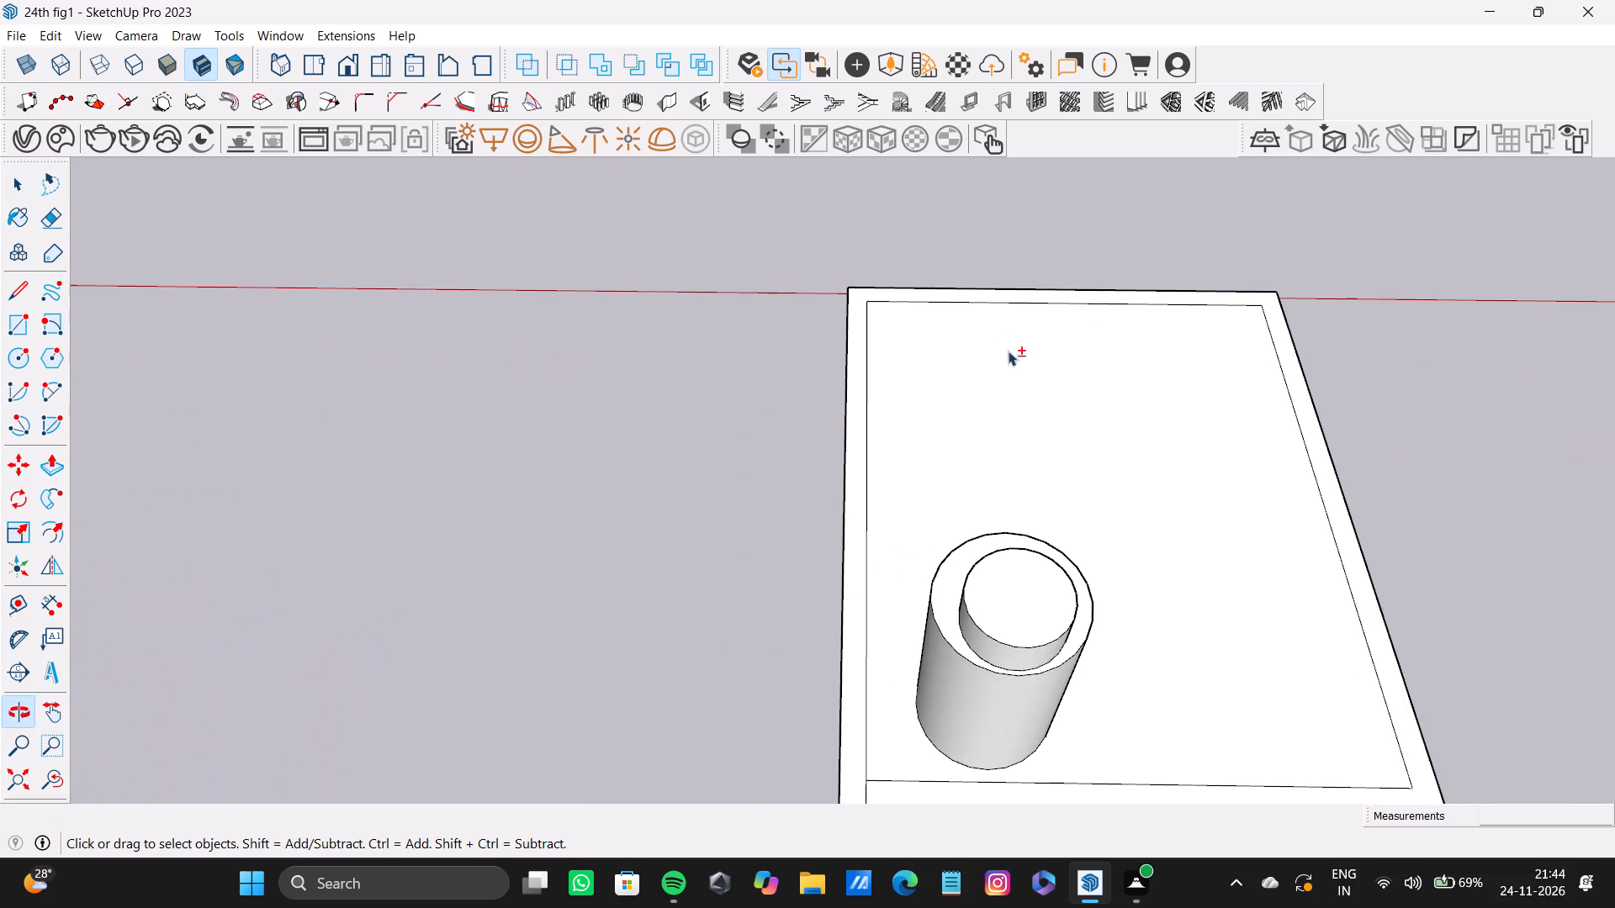
{"action": "scroll", "coordinate": [1089, 561], "scroll_direction": "down", "scroll_amount": 4}
{"action": "middle_click_drag", "start_coordinate": [1089, 562], "coordinate": [1076, 528], "text": "shift"}
{"action": "scroll", "coordinate": [990, 628], "scroll_direction": "up", "scroll_amount": 6, "text": "shift"}
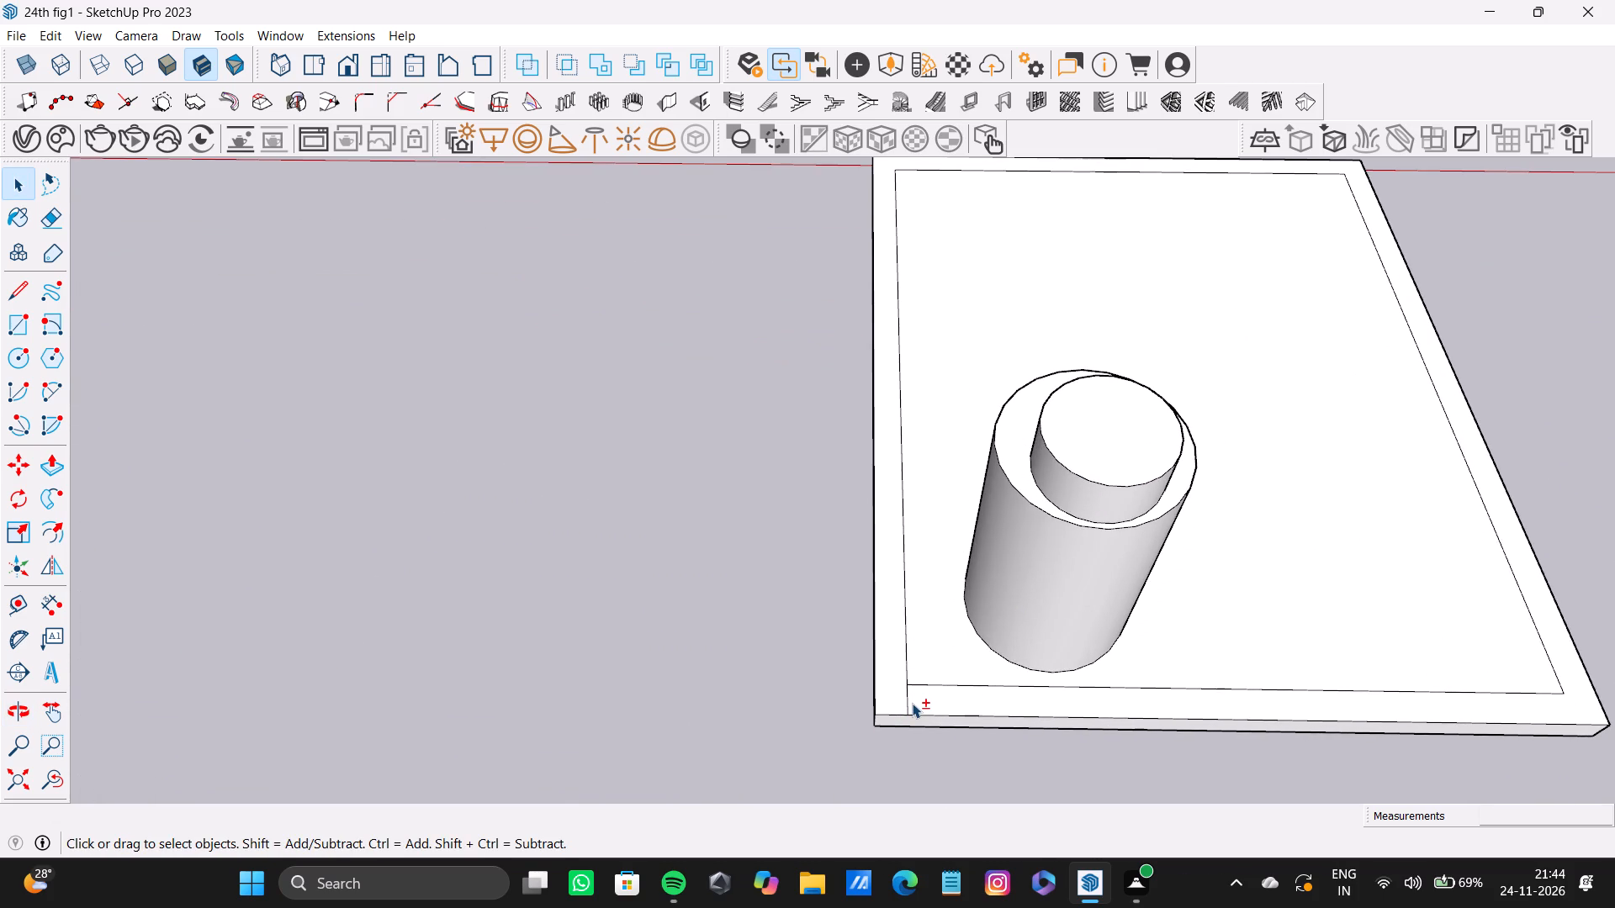
{"action": "left_click", "coordinate": [912, 703], "text": "shift"}
{"action": "left_click", "coordinate": [912, 697], "text": "shift"}
{"action": "left_click", "coordinate": [906, 703], "text": "shift"}
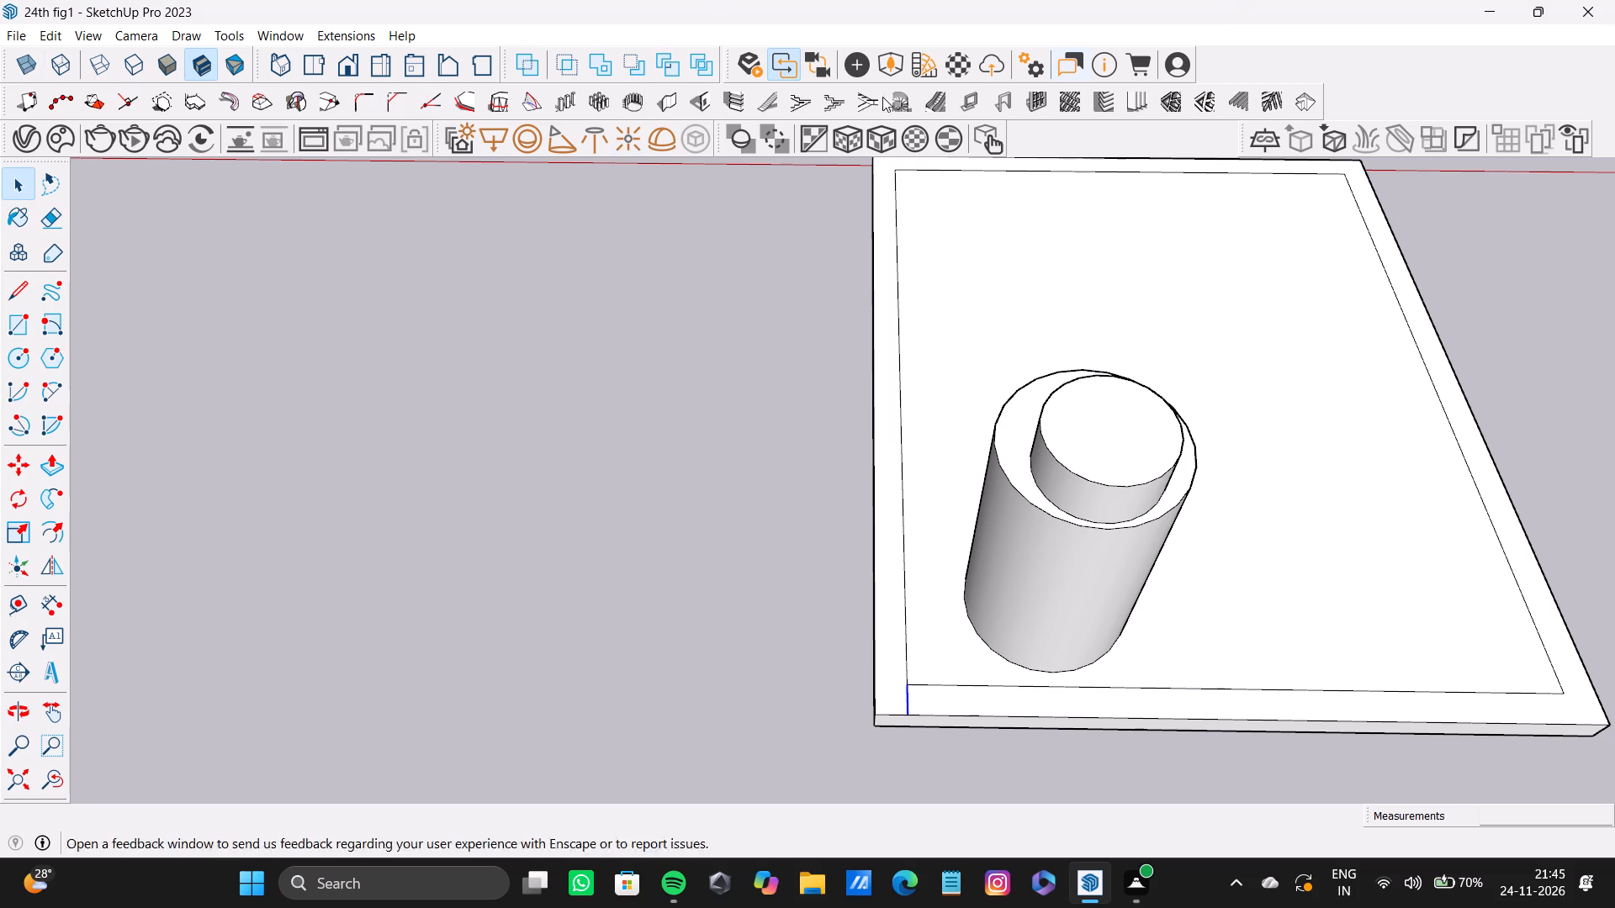
{"action": "key", "text": "Delete"}
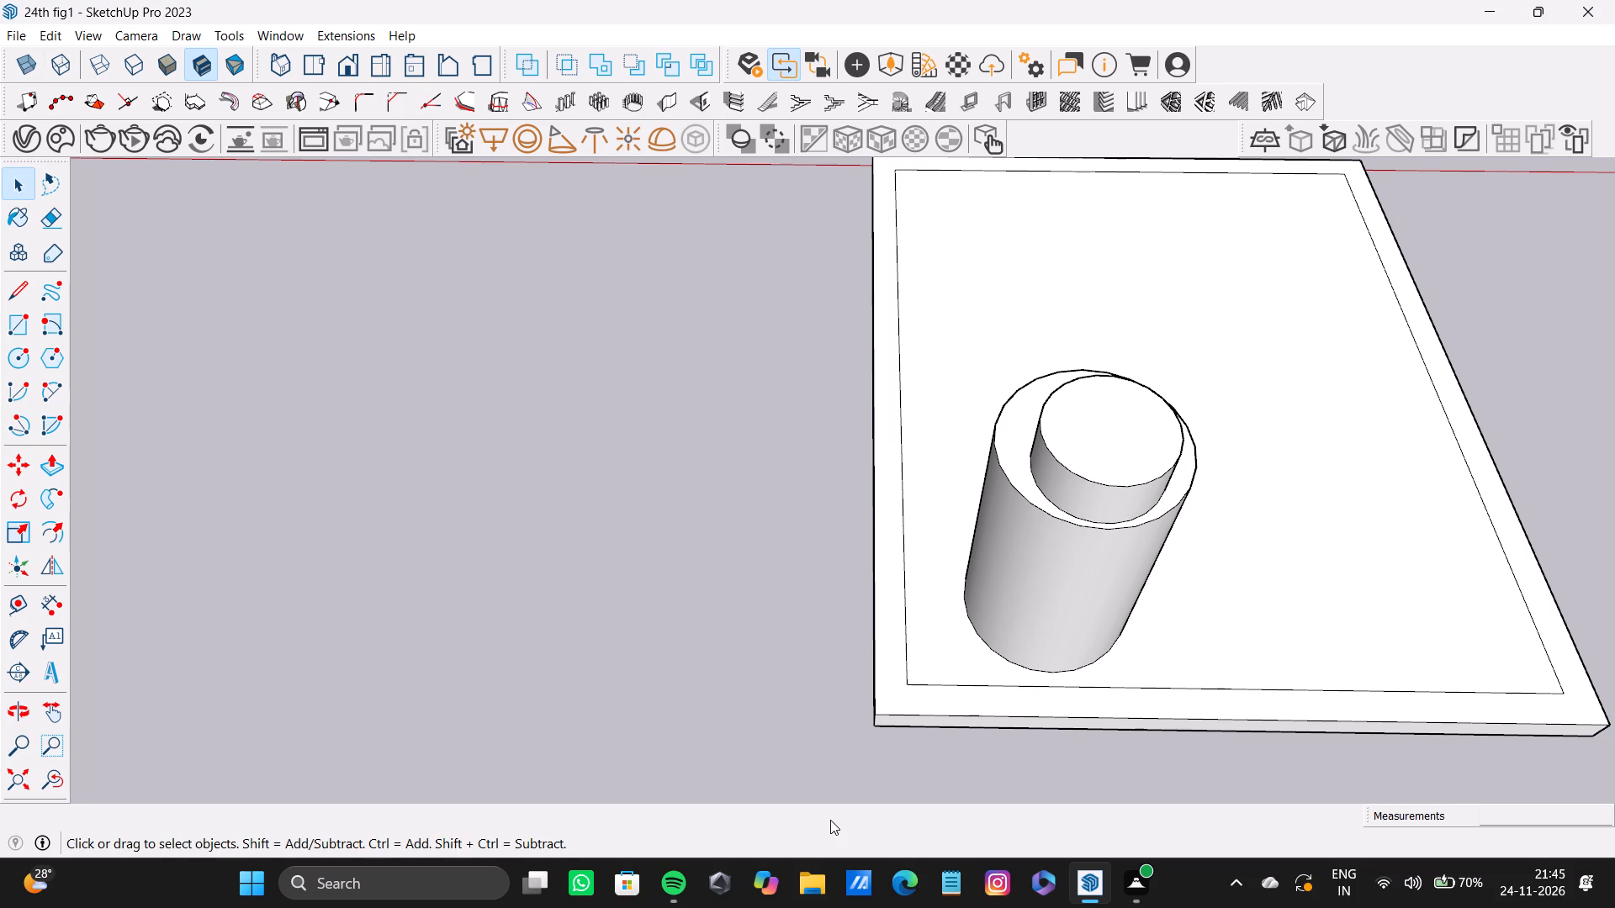
{"action": "left_click", "coordinate": [1017, 450]}
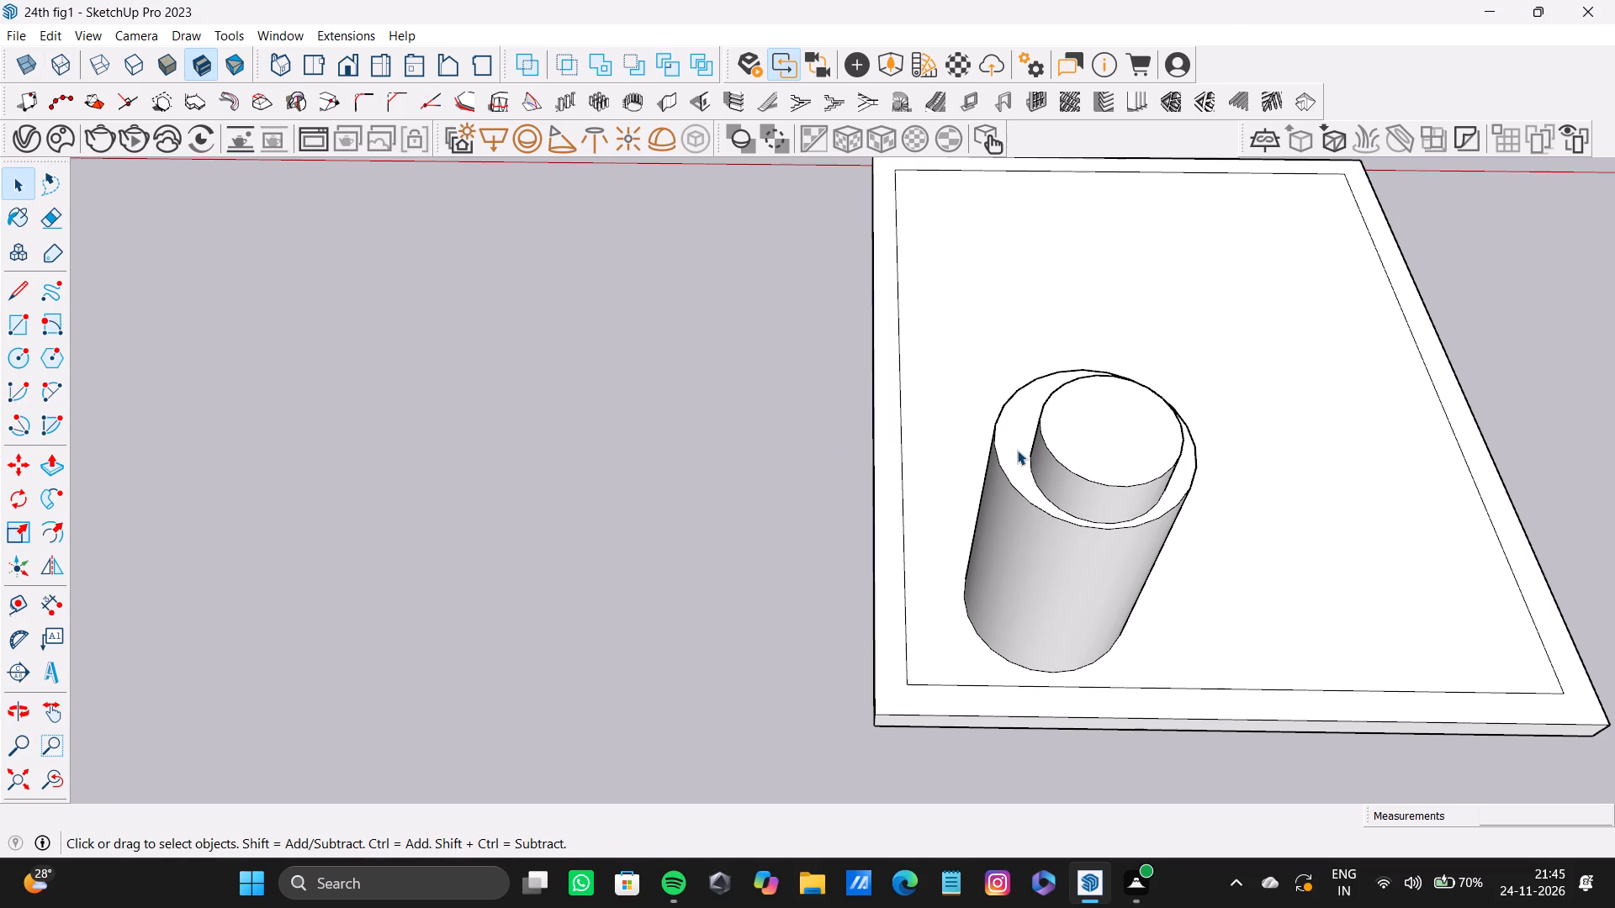
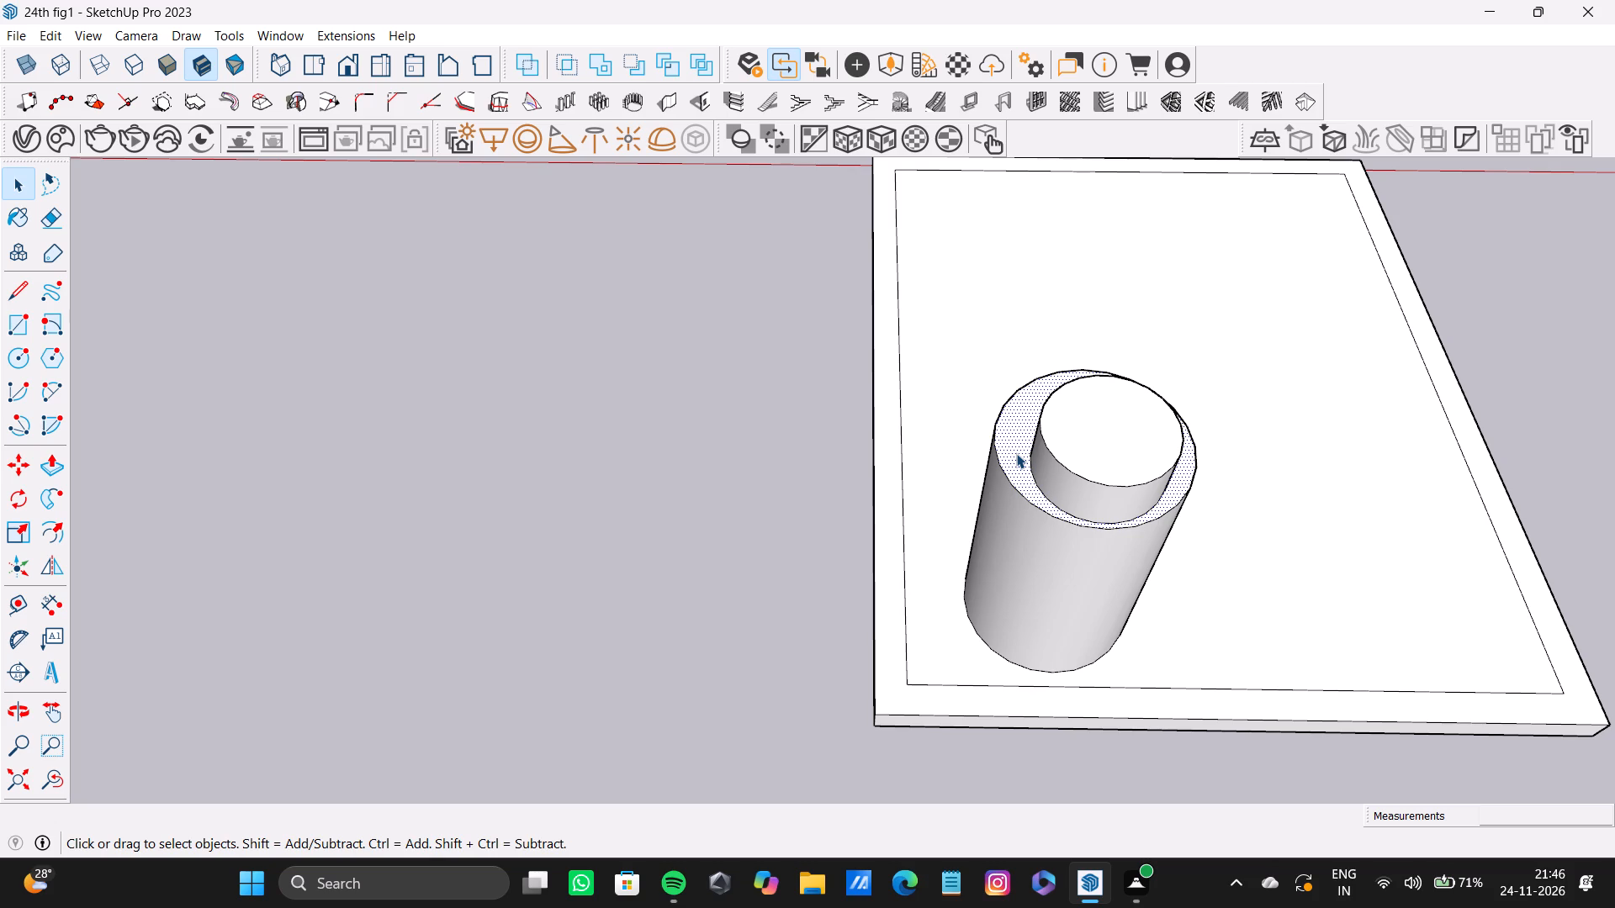
Push the cylinder's ring step and the inner cylinder's top down flush with the slab surface.
{"action": "key", "text": "p"}
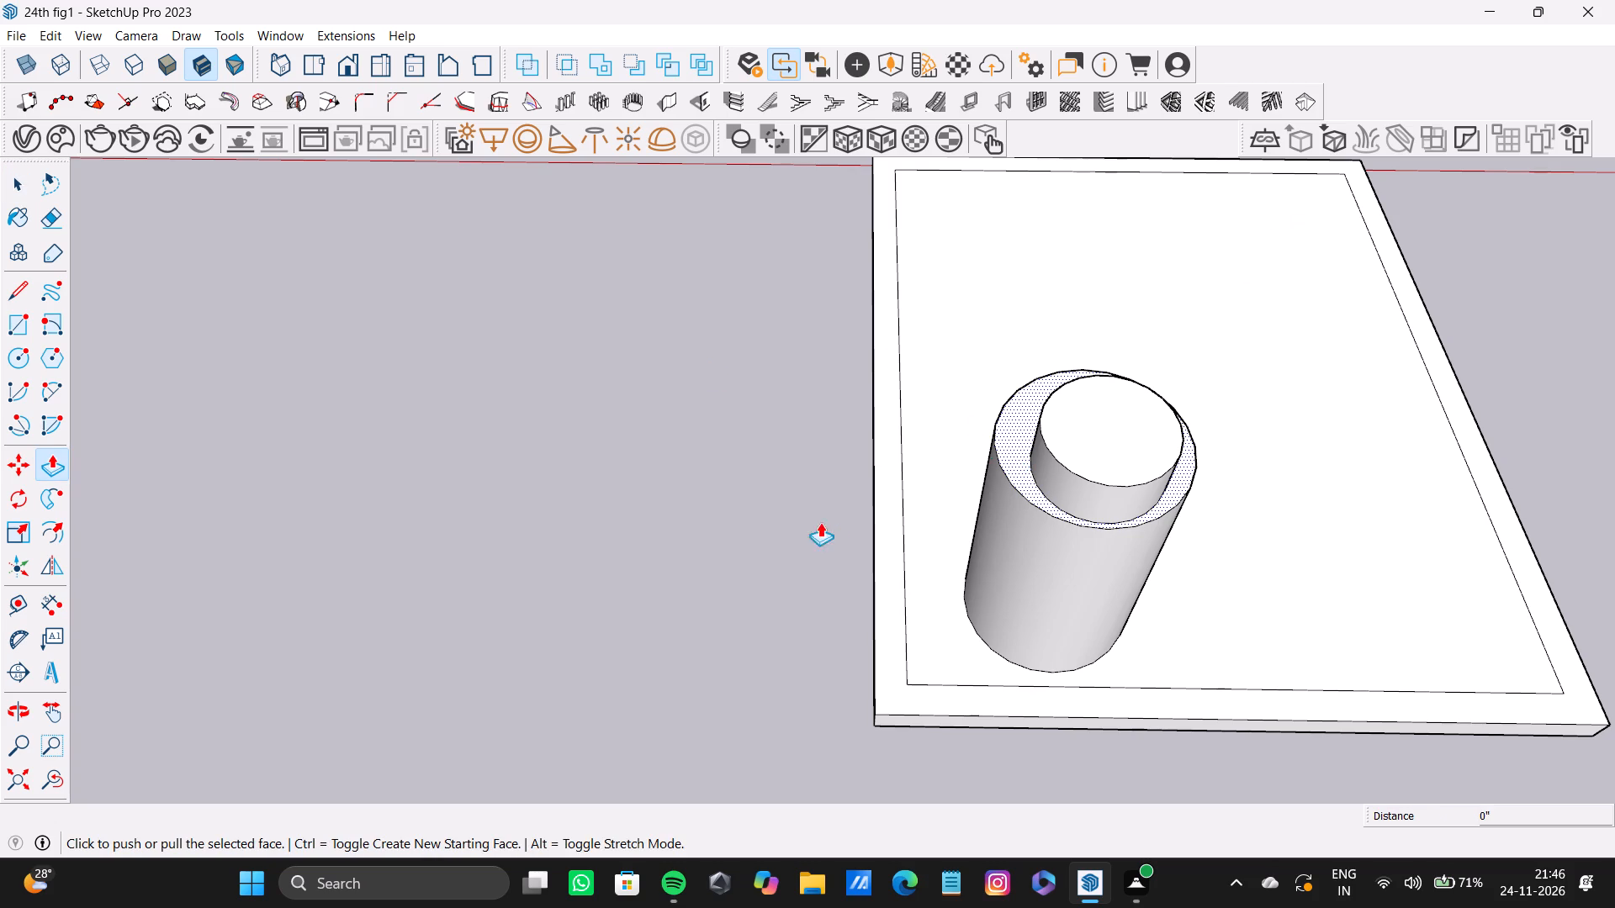
{"action": "left_click_drag", "start_coordinate": [1021, 447], "coordinate": [986, 858]}
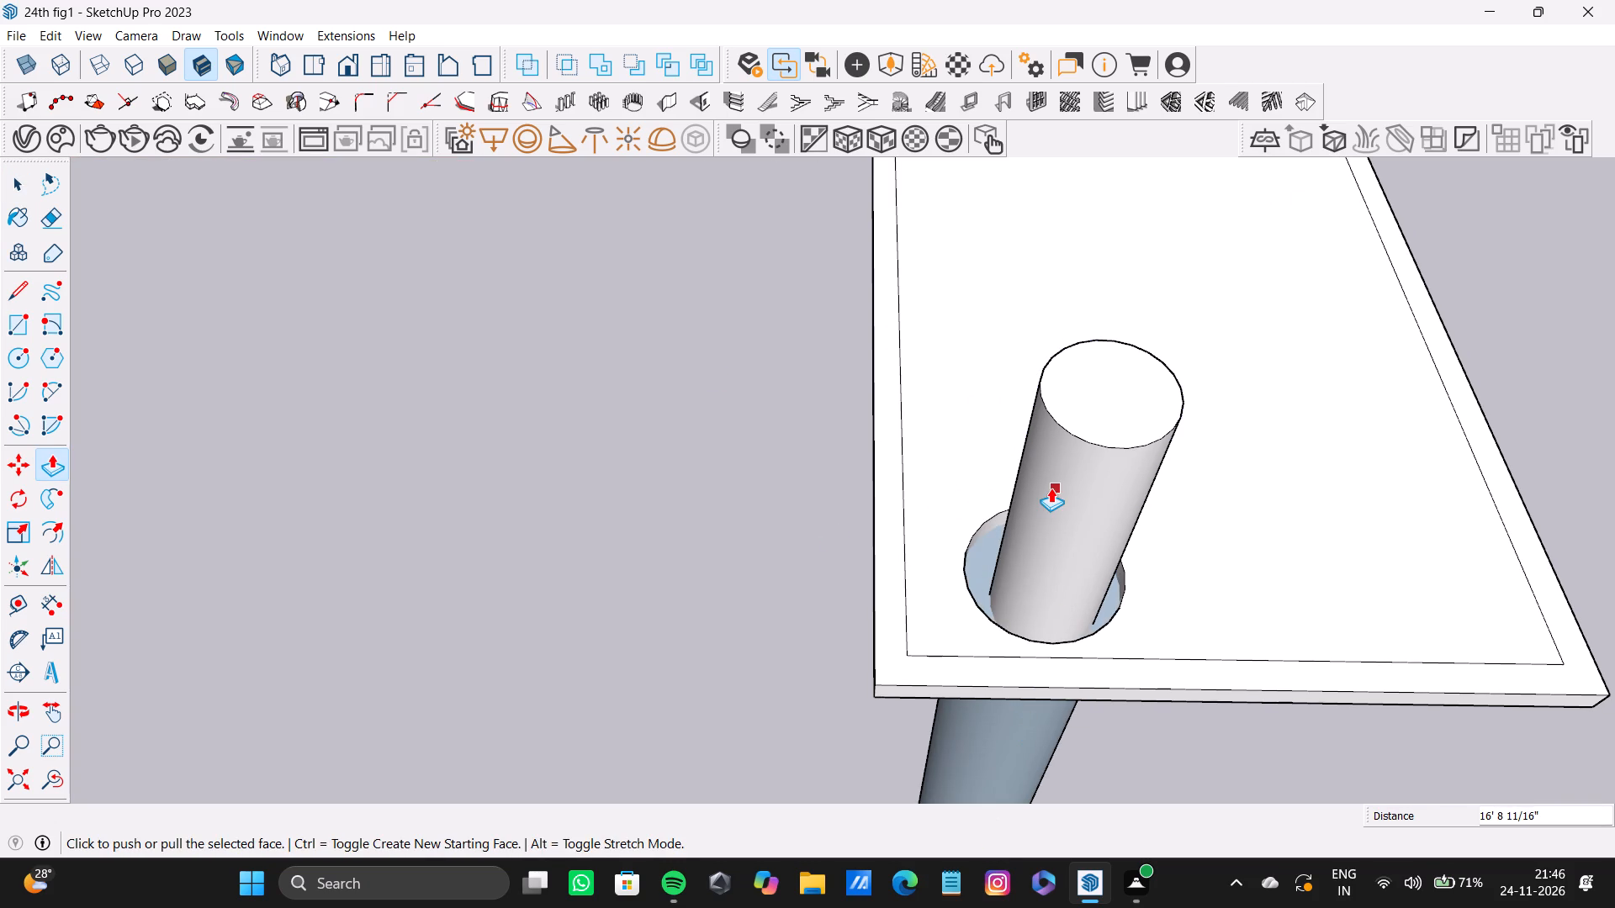
{"action": "key", "text": "ctrl+z"}
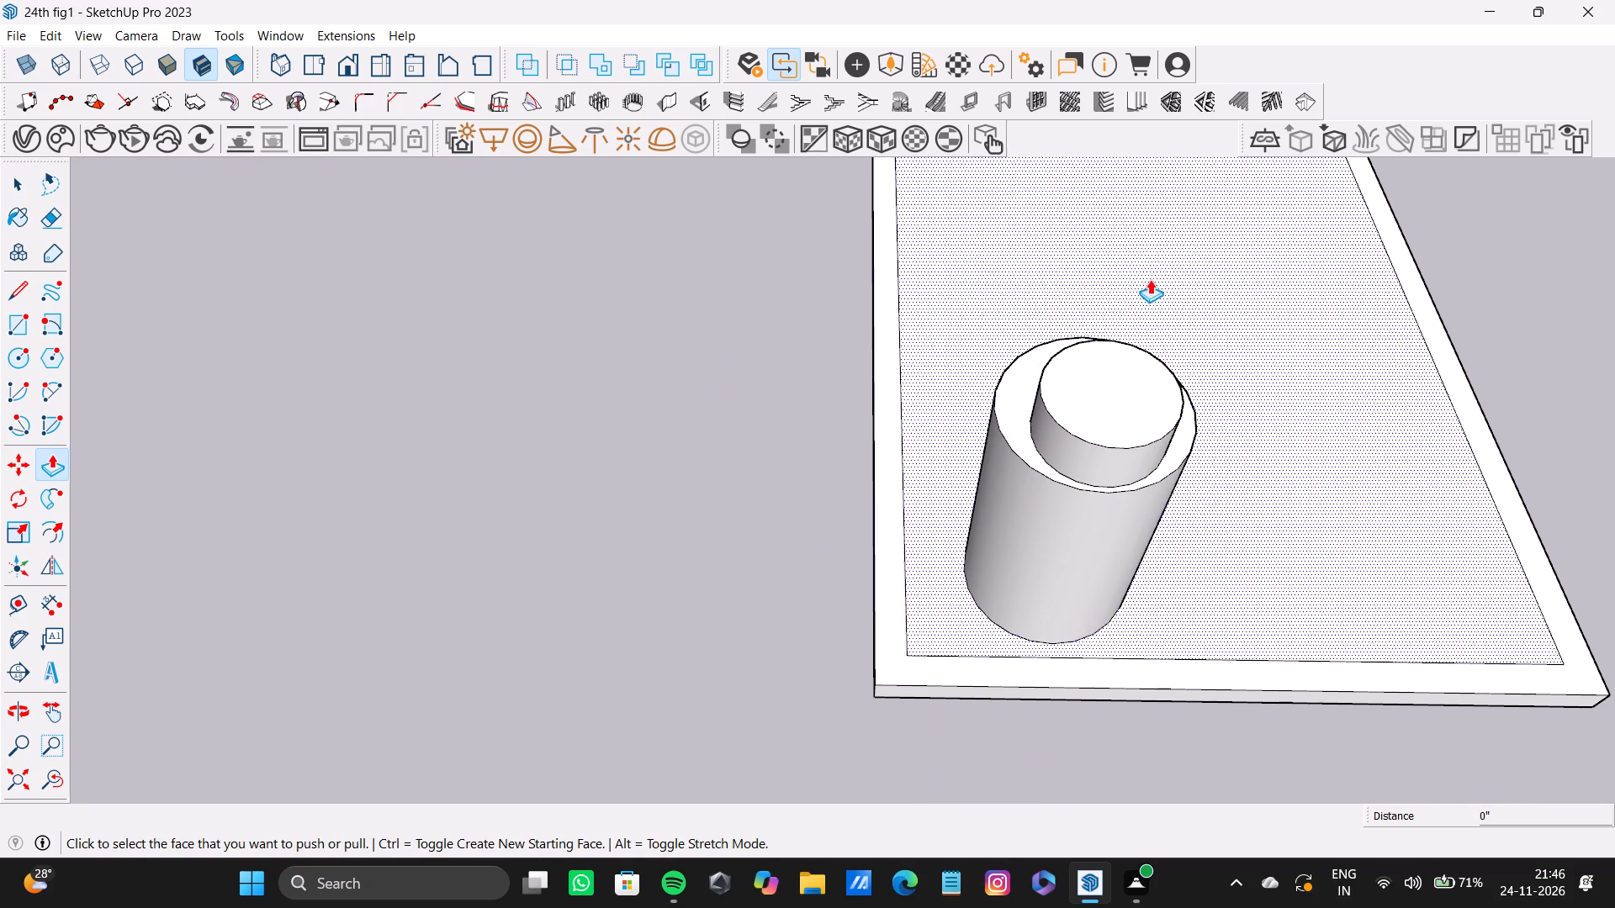
{"action": "left_click_drag", "start_coordinate": [1026, 381], "coordinate": [1028, 636]}
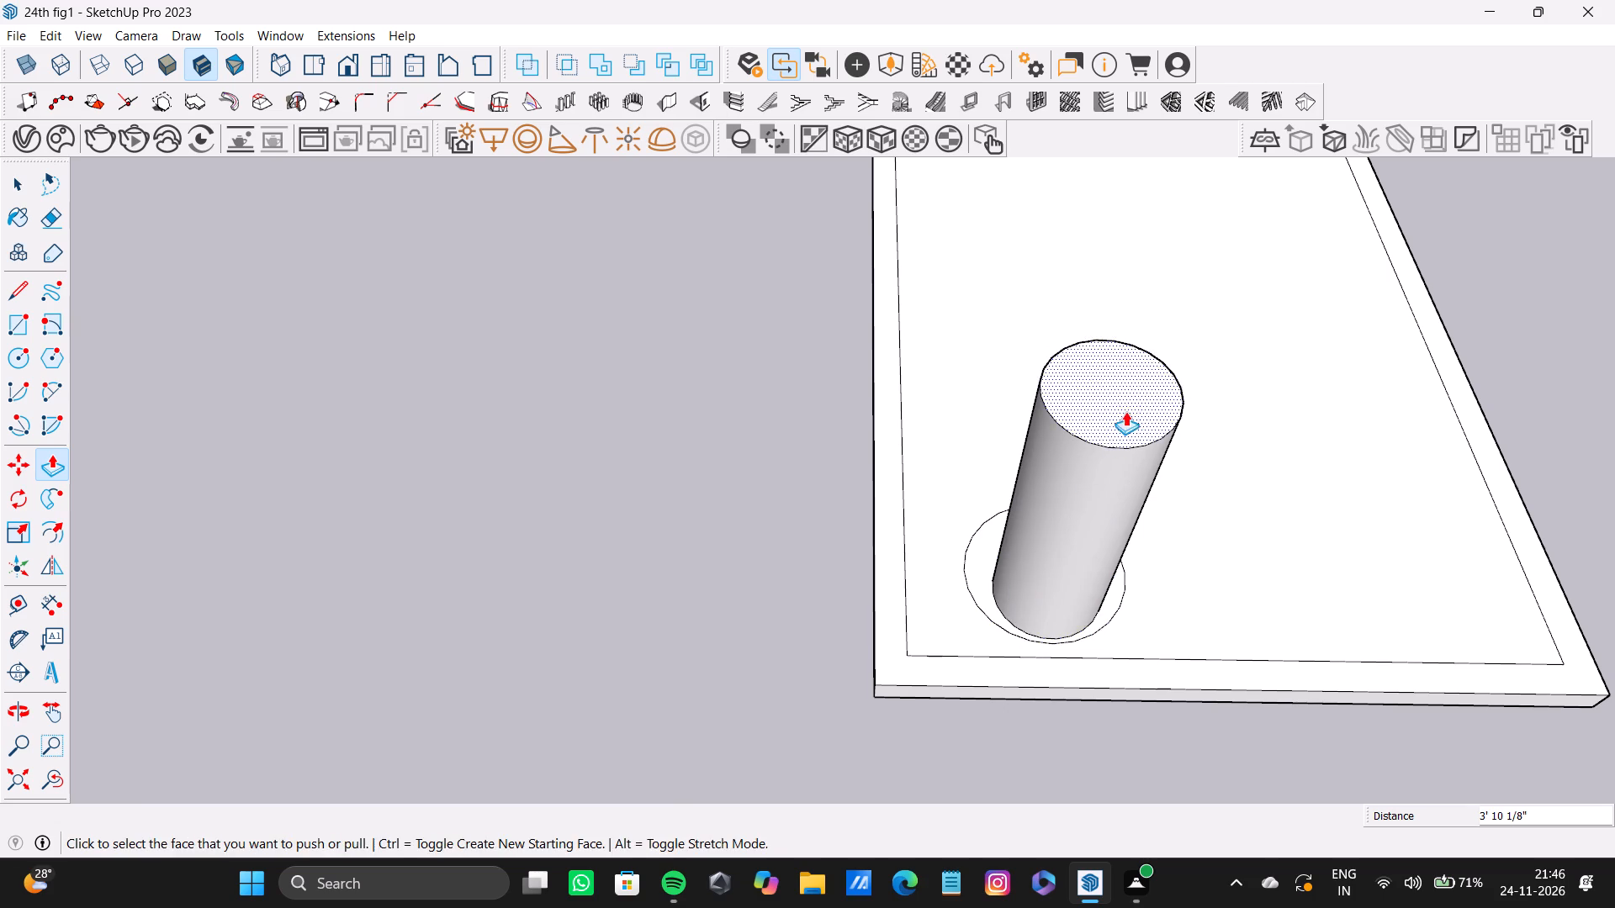
{"action": "left_click_drag", "start_coordinate": [1125, 411], "coordinate": [1055, 691]}
{"action": "key", "text": "space"}
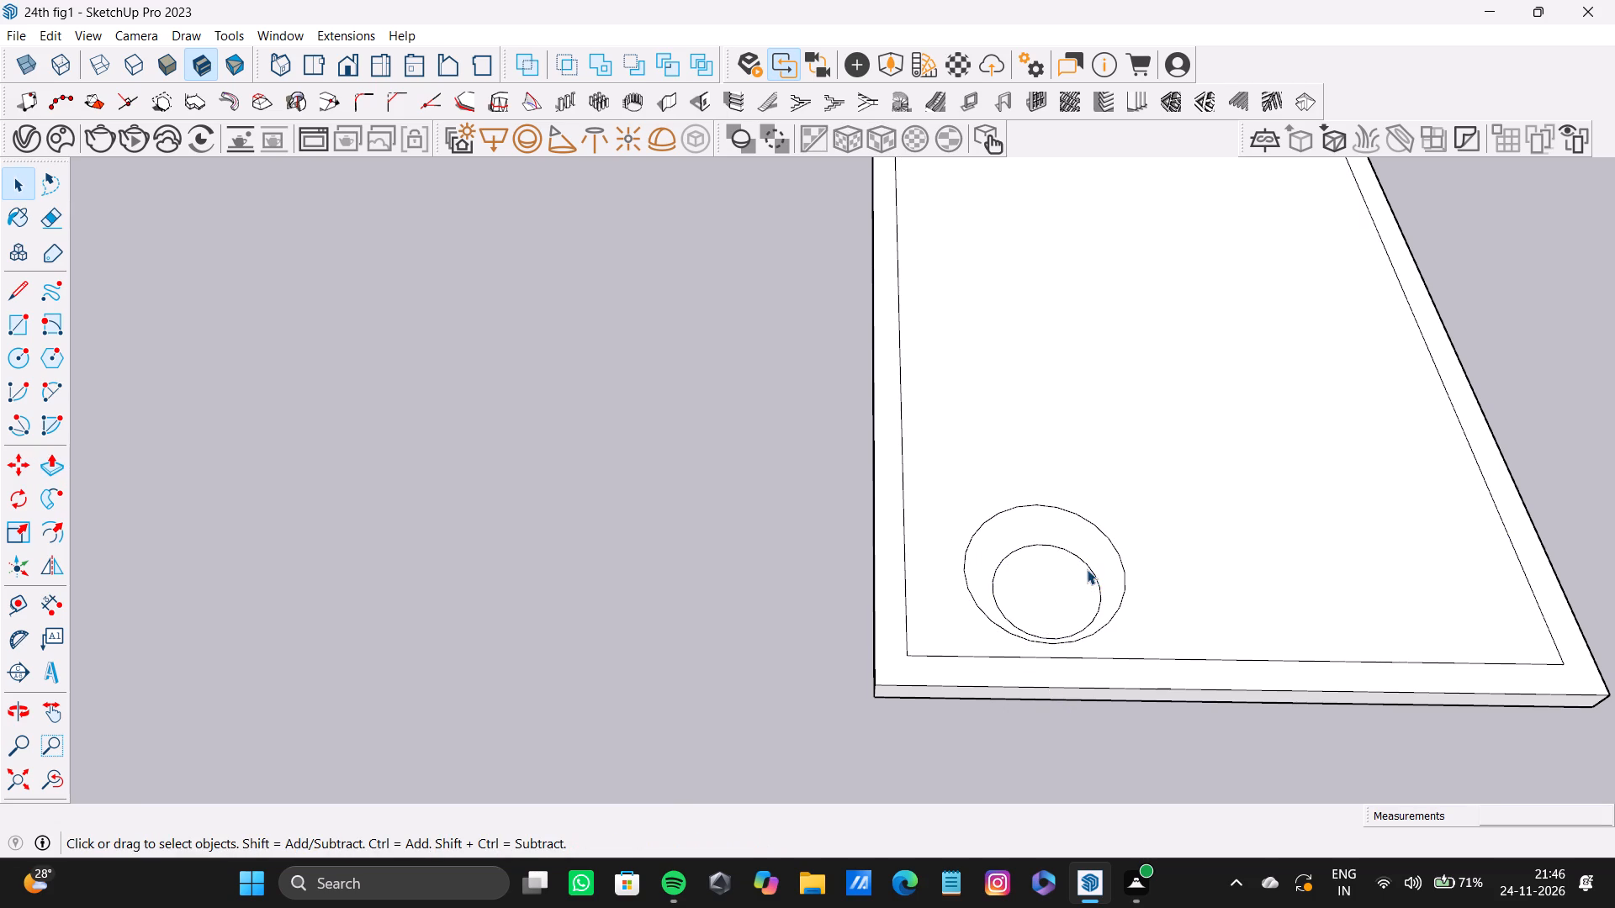
Delete the two leftover circles of the cylinder from the slab's top face.
{"action": "left_click", "coordinate": [1093, 572]}
{"action": "key", "text": "Delete"}
{"action": "left_click", "coordinate": [971, 594]}
{"action": "key", "text": "Delete"}
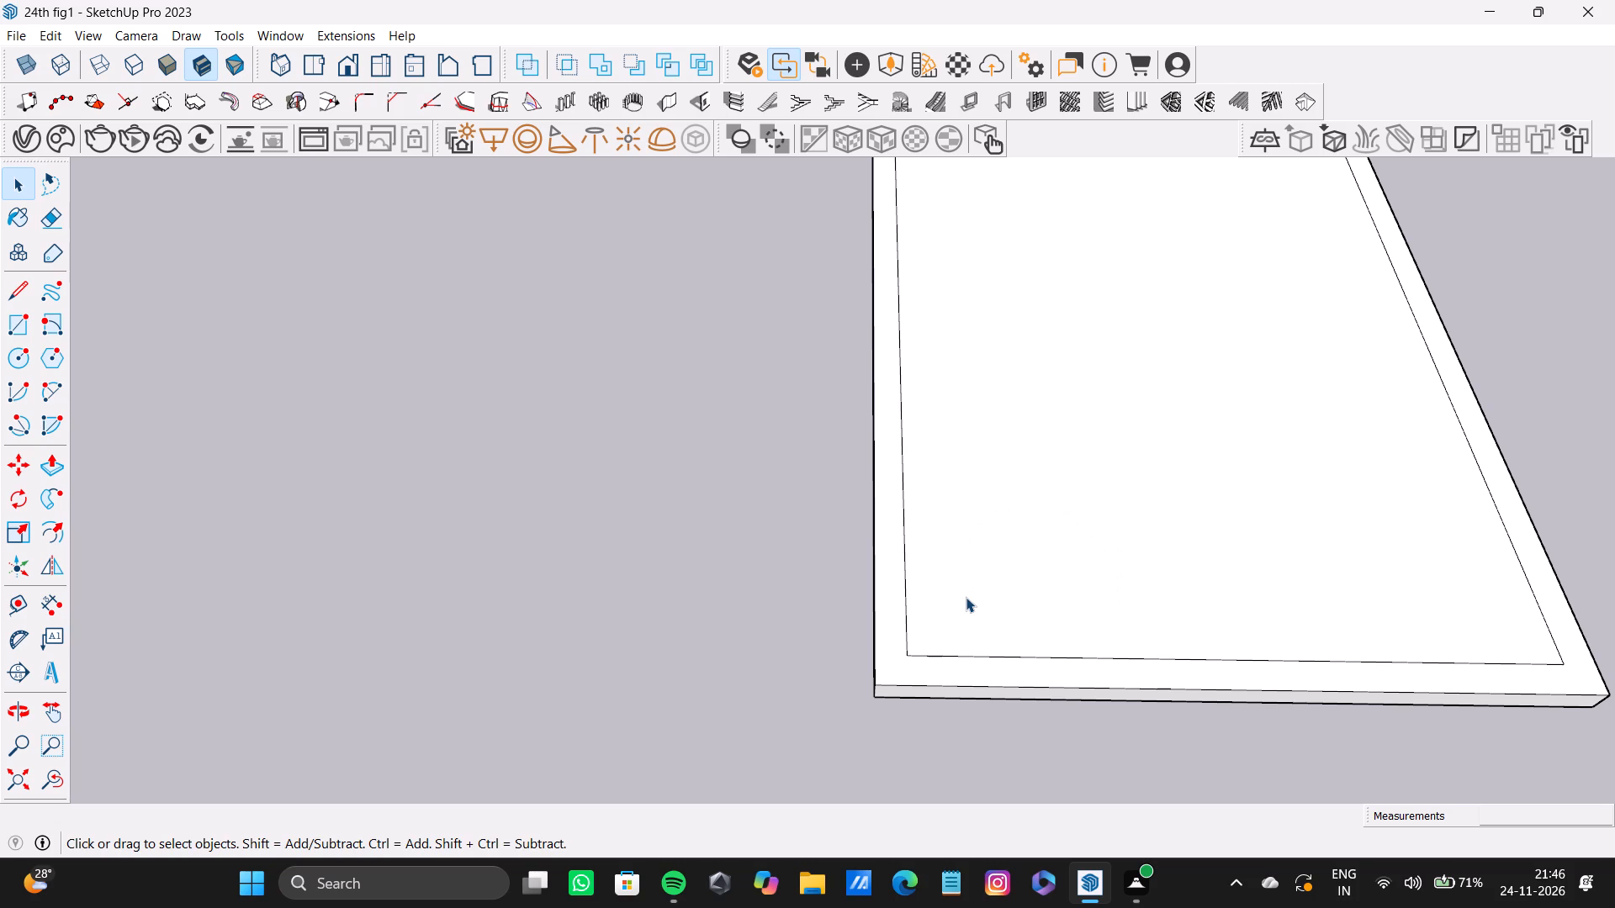
{"action": "key", "text": "space"}
Examine the cleared slab and its placement relative to the bedroom box.
{"action": "scroll", "coordinate": [1281, 494], "scroll_direction": "down", "scroll_amount": 8}
{"action": "middle_click_drag", "start_coordinate": [1162, 461], "coordinate": [1037, 742], "text": "shift"}
{"action": "scroll", "coordinate": [1065, 467], "scroll_direction": "down", "scroll_amount": 5}
{"action": "middle_click_drag", "start_coordinate": [1063, 487], "coordinate": [1068, 454], "text": "shift"}
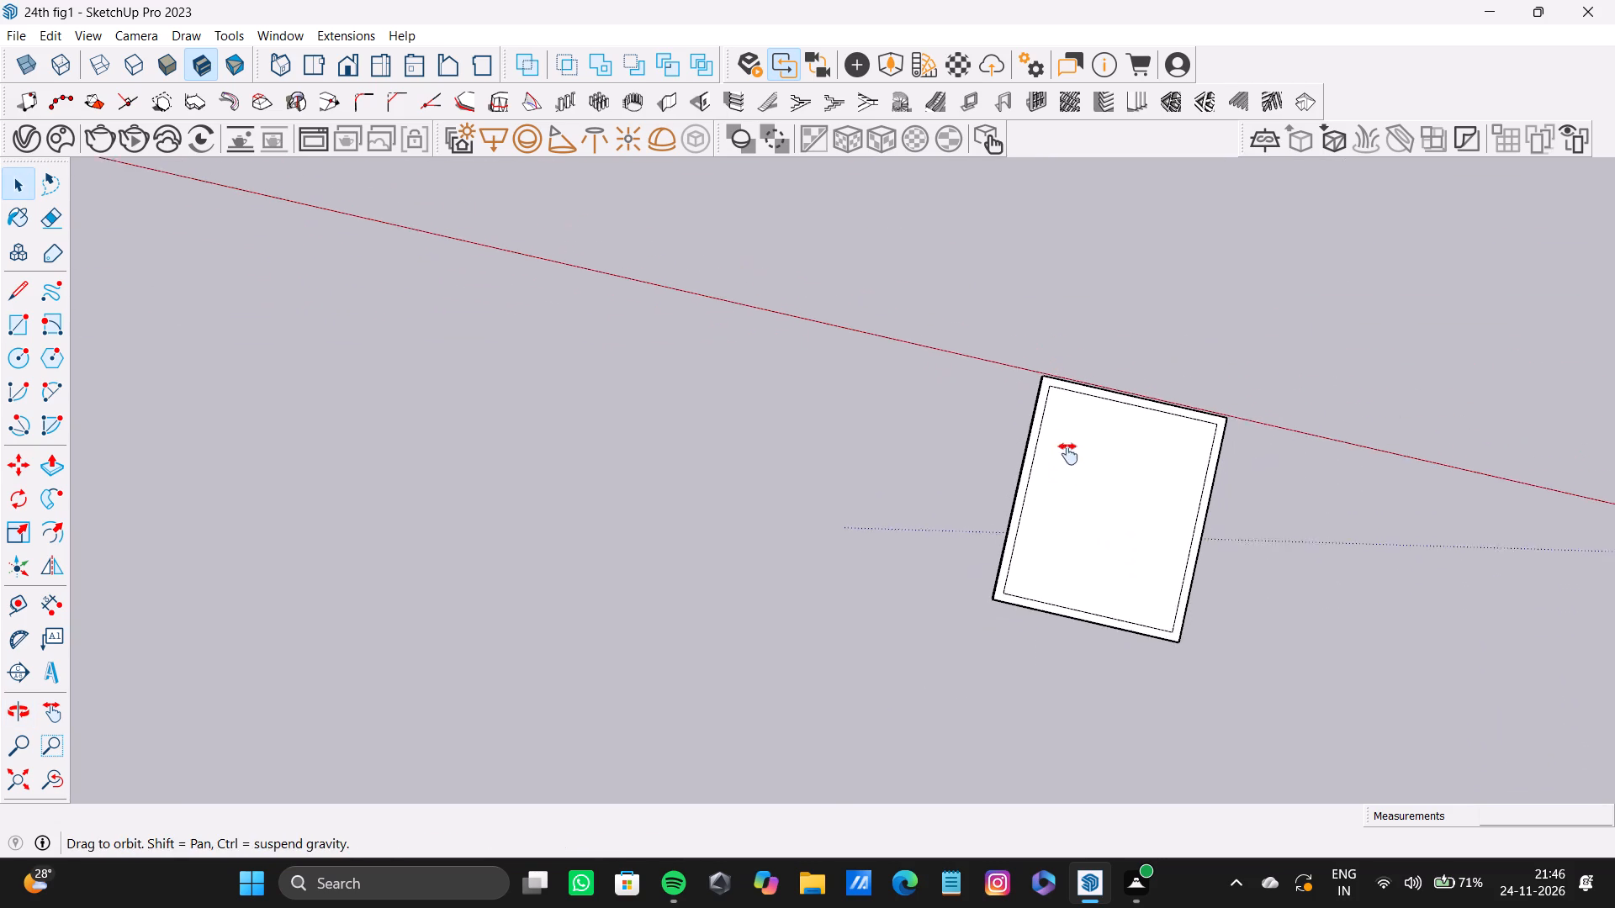
{"action": "middle_click_drag", "start_coordinate": [1068, 454], "coordinate": [1072, 593], "text": "shift"}
{"action": "scroll", "coordinate": [1072, 404], "scroll_direction": "up", "scroll_amount": 4}
{"action": "middle_click_drag", "start_coordinate": [1091, 473], "coordinate": [1078, 255]}
{"action": "middle_click_drag", "start_coordinate": [1055, 446], "coordinate": [1162, 415]}
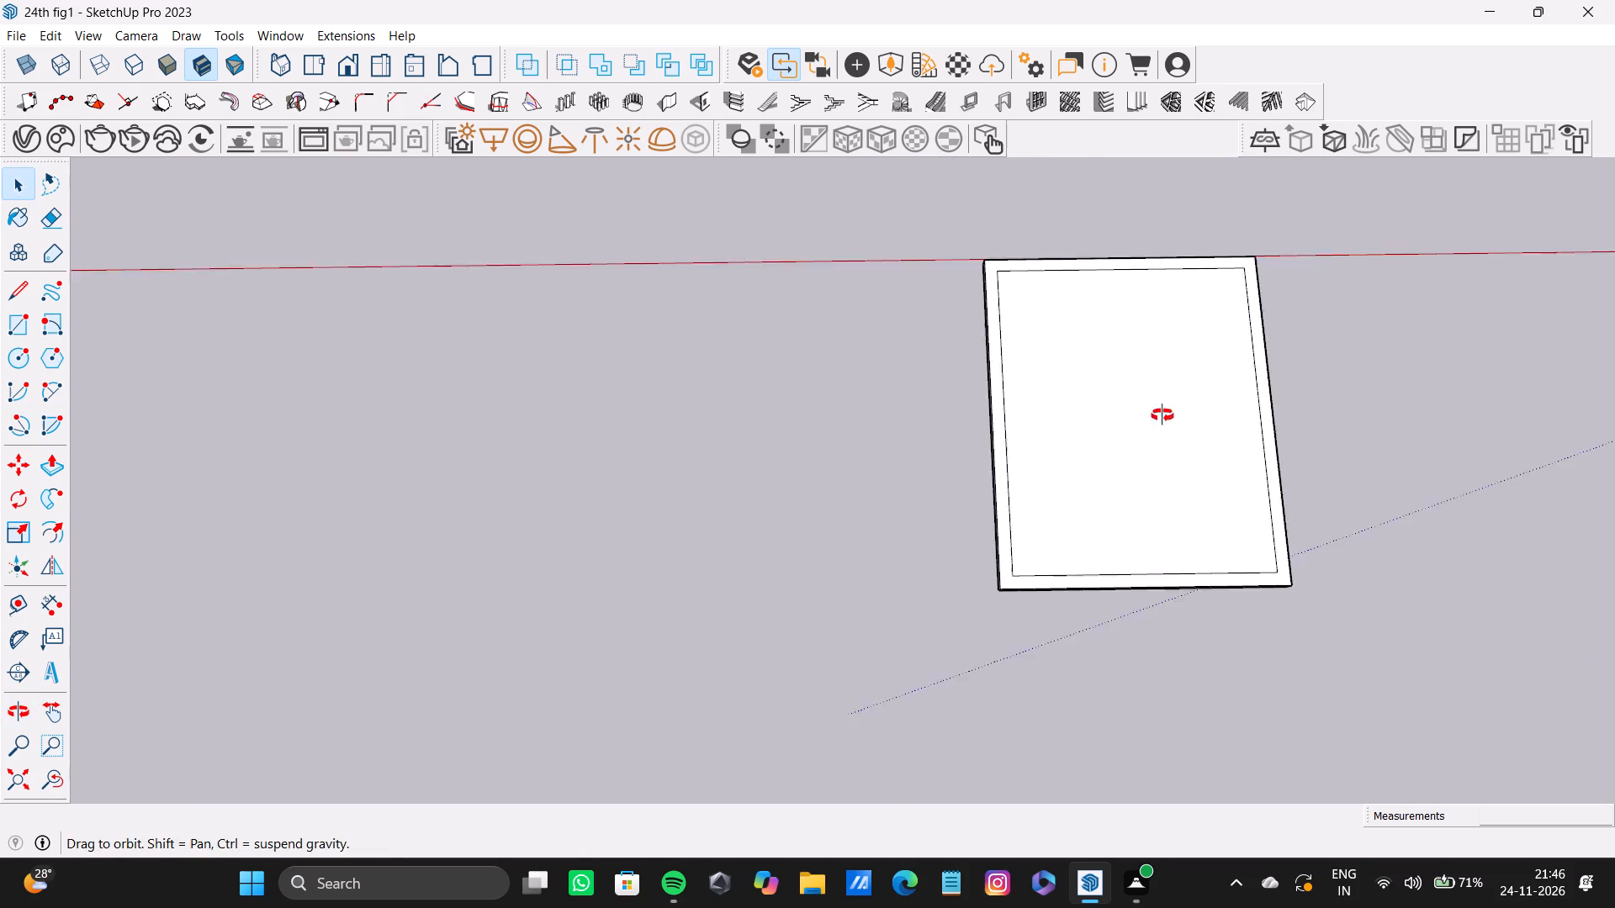
{"action": "middle_click_drag", "start_coordinate": [1162, 415], "coordinate": [1394, 367]}
{"action": "scroll", "coordinate": [1078, 336], "scroll_direction": "down", "scroll_amount": 5}
{"action": "middle_click_drag", "start_coordinate": [988, 322], "coordinate": [1143, 497], "text": "shift"}
{"action": "scroll", "coordinate": [935, 453], "scroll_direction": "down", "scroll_amount": 4}
{"action": "middle_click_drag", "start_coordinate": [931, 434], "coordinate": [940, 471]}
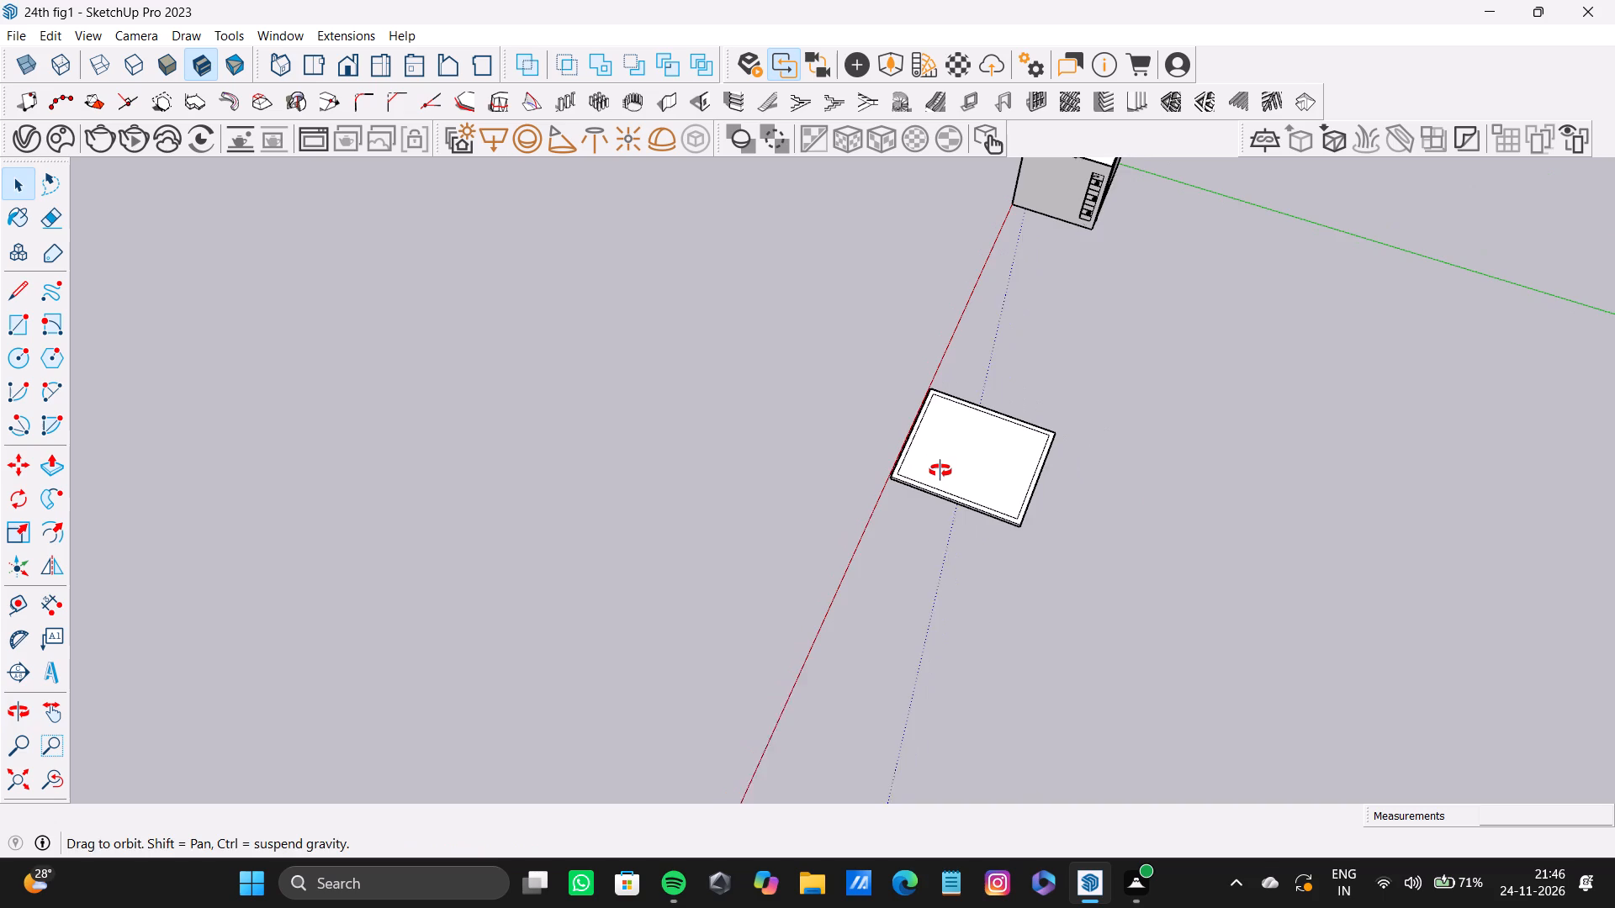
{"action": "middle_click_drag", "start_coordinate": [940, 471], "coordinate": [940, 473]}
{"action": "scroll", "coordinate": [946, 462], "scroll_direction": "up", "scroll_amount": 4}
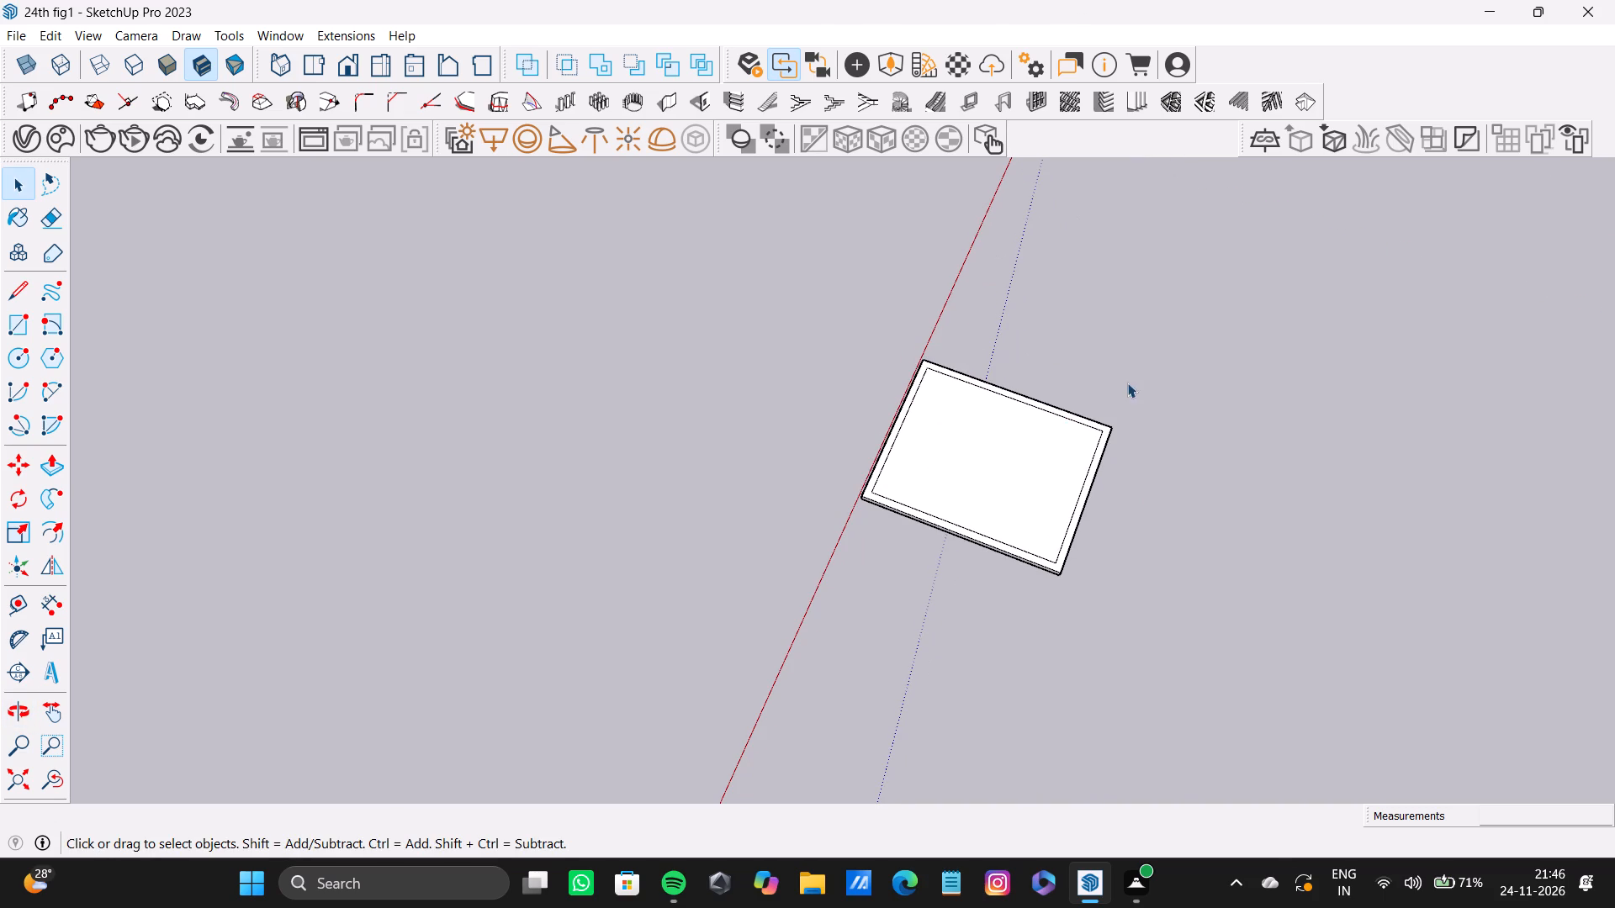
{"action": "scroll", "coordinate": [1020, 467], "scroll_direction": "down", "scroll_amount": 4}
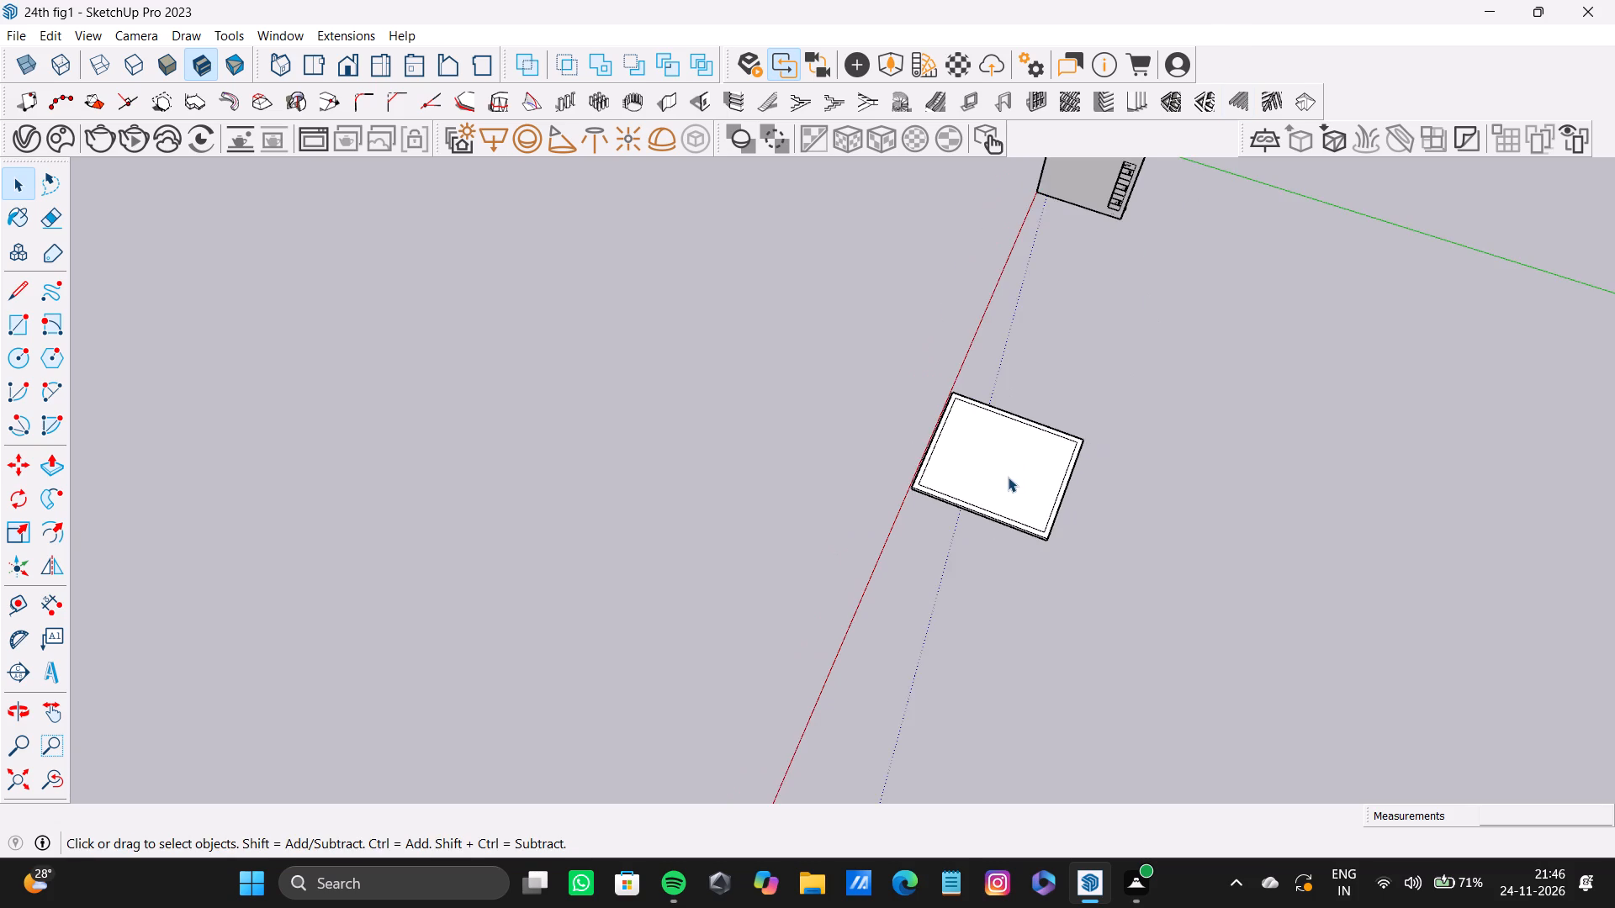
Starting from the inner border line beside the red axis, place a row of parallel guides roughly 5 to 8 inches apart across the slab's first half.
{"action": "middle_click_drag", "start_coordinate": [1008, 477], "coordinate": [1074, 430], "text": "shift"}
{"action": "scroll", "coordinate": [991, 428], "scroll_direction": "up", "scroll_amount": 11}
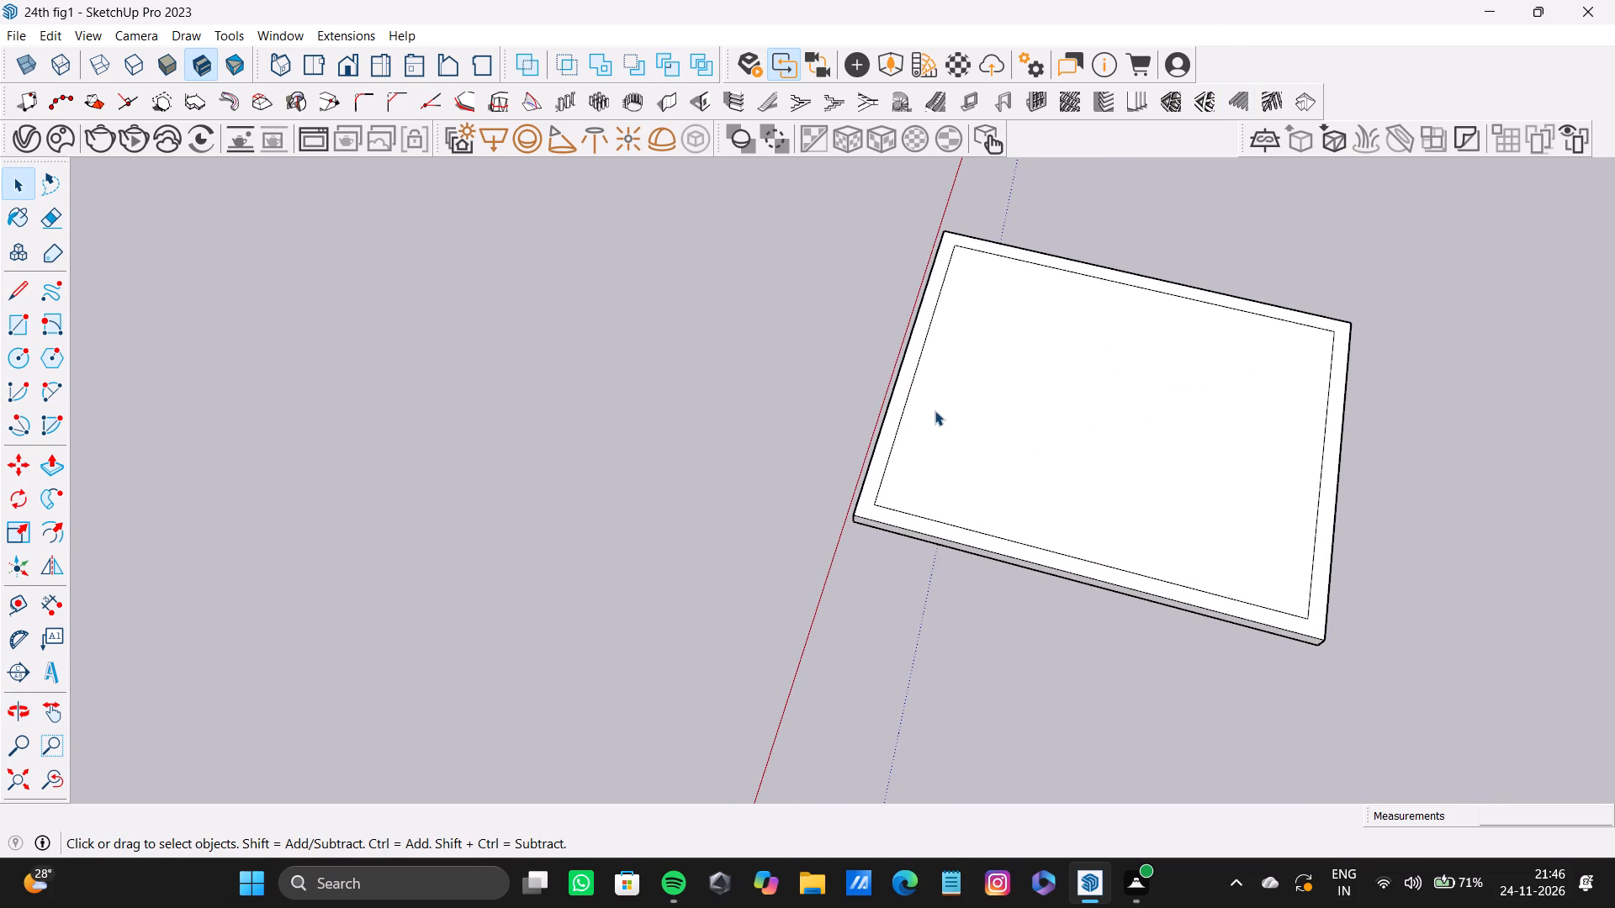
{"action": "key", "text": "t"}
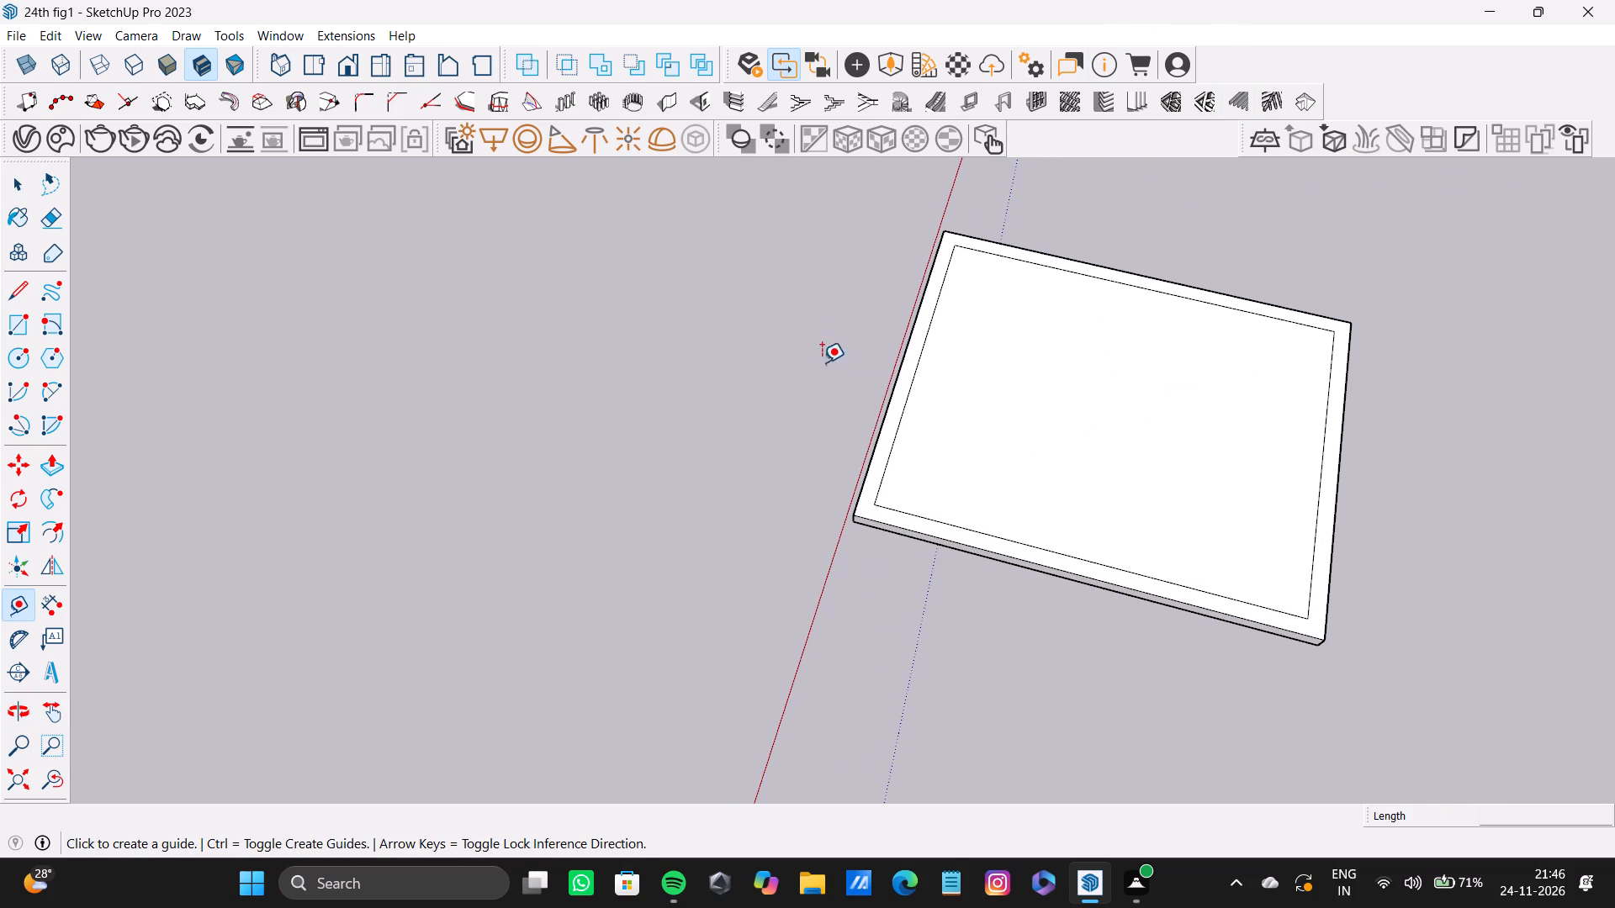
{"action": "left_click", "coordinate": [897, 432]}
{"action": "double_click", "coordinate": [908, 449]}
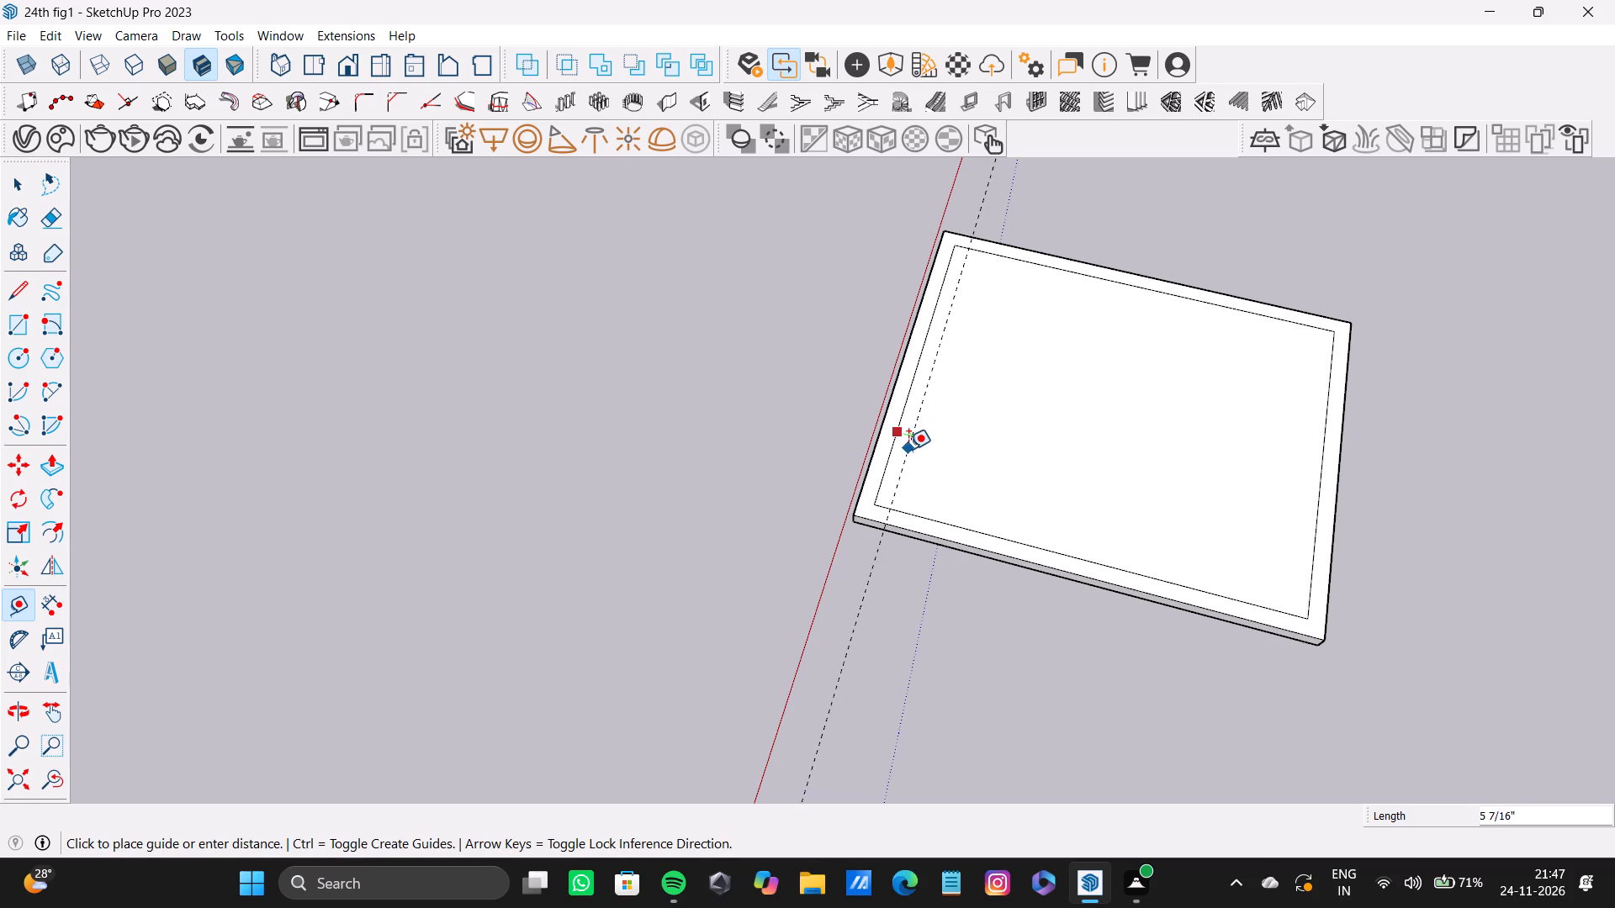
{"action": "left_click", "coordinate": [923, 454]}
{"action": "left_click_drag", "start_coordinate": [923, 454], "coordinate": [936, 454]}
{"action": "double_click", "coordinate": [937, 463]}
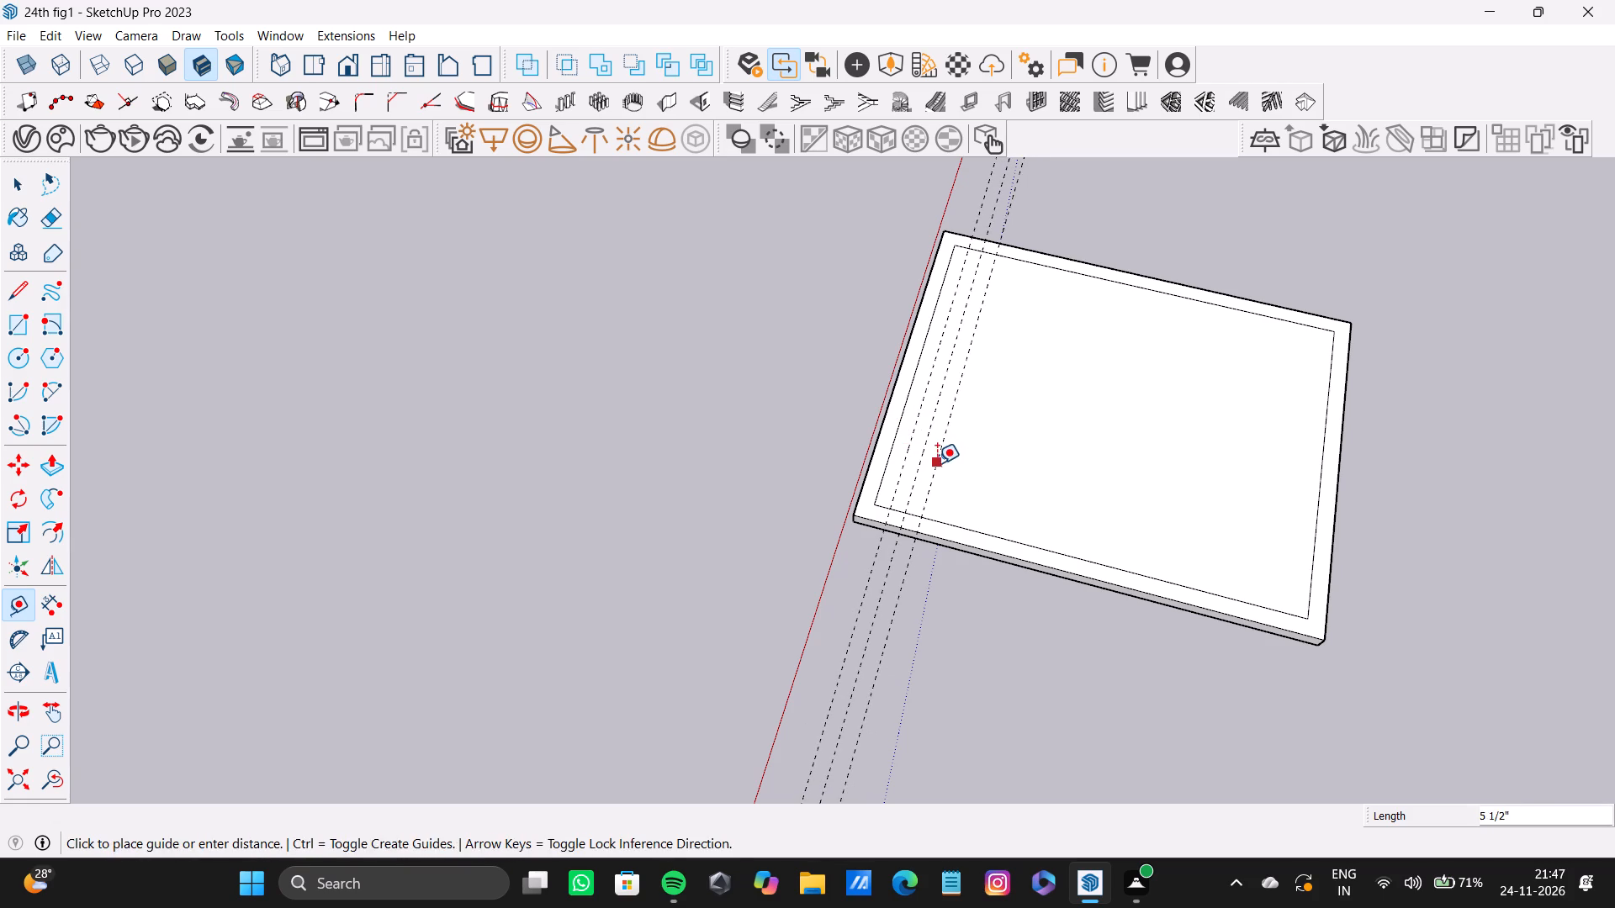
{"action": "double_click", "coordinate": [954, 470]}
{"action": "double_click", "coordinate": [972, 483]}
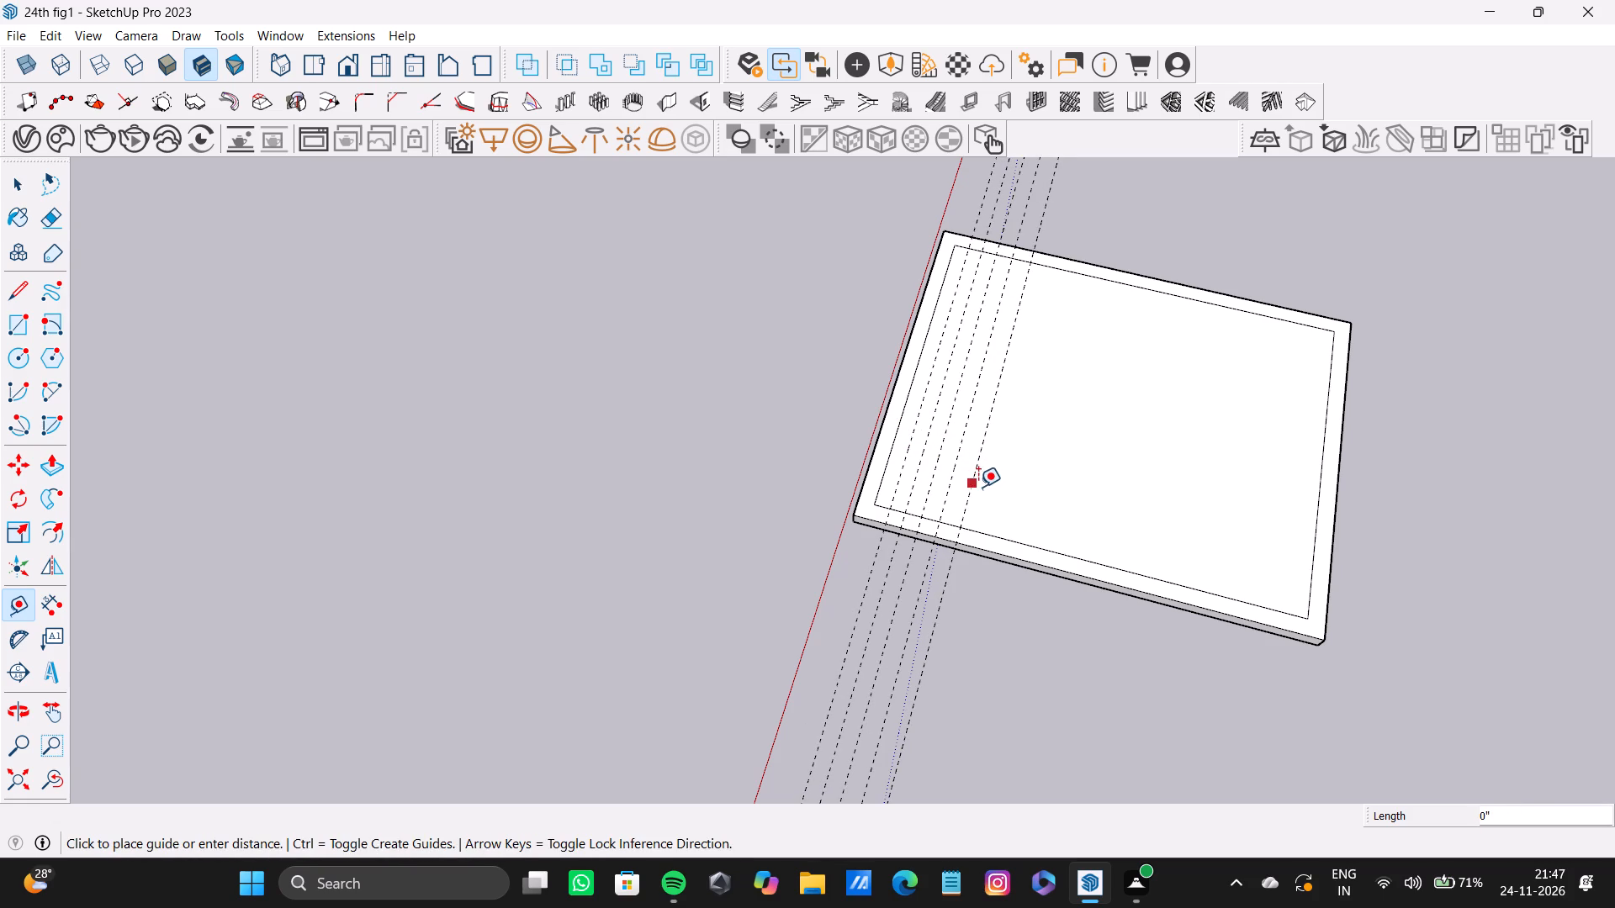
{"action": "double_click", "coordinate": [985, 509]}
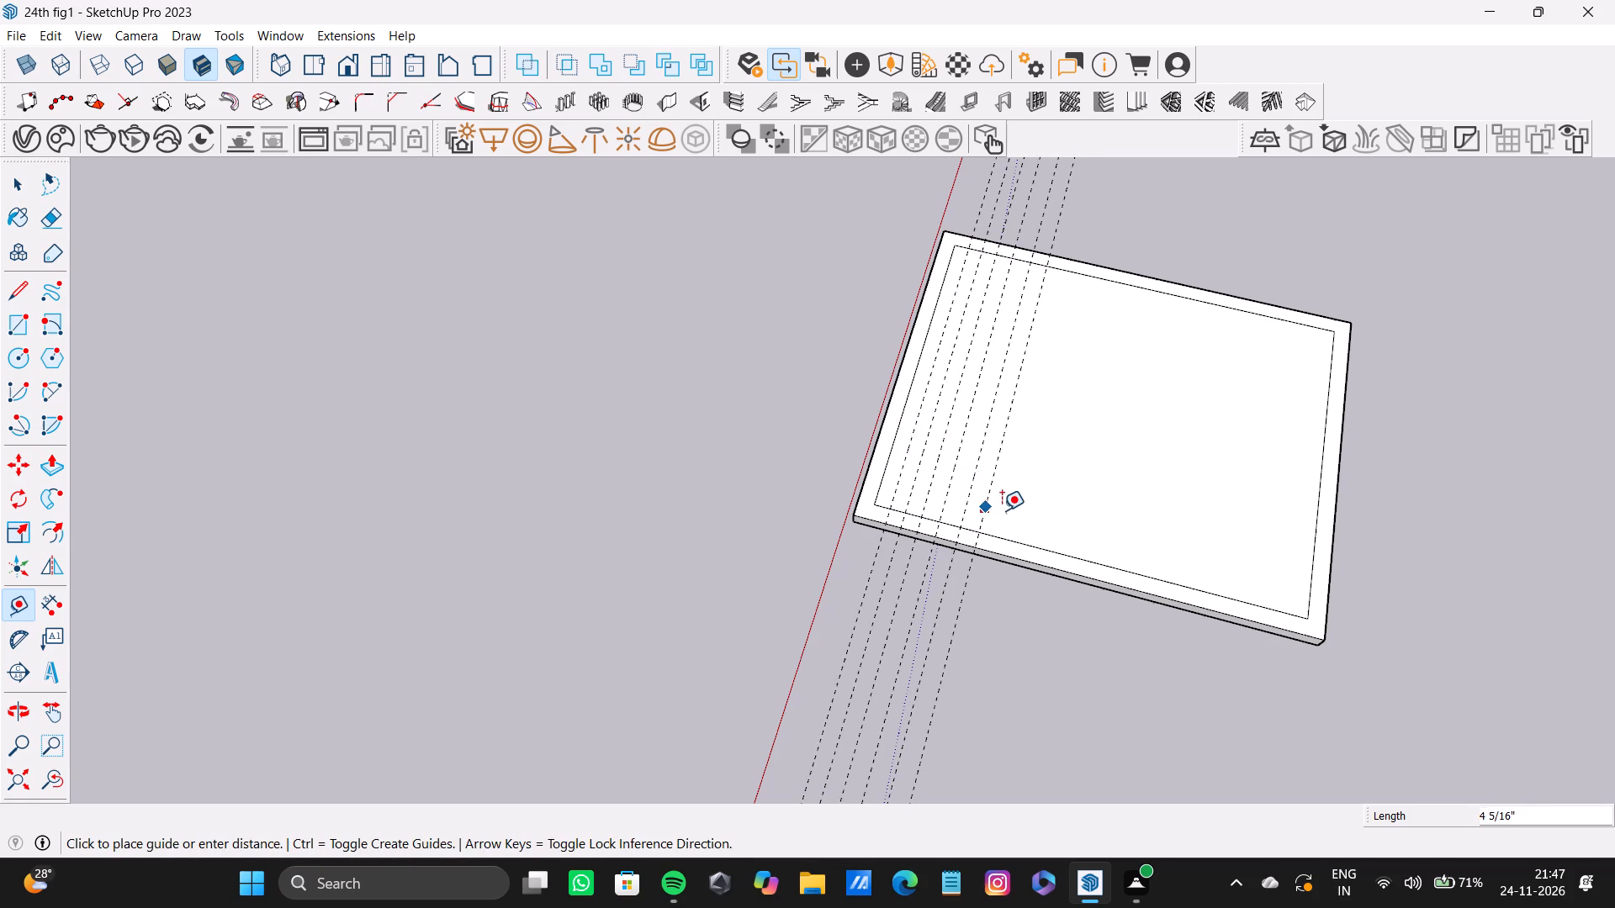
{"action": "double_click", "coordinate": [1009, 517]}
{"action": "double_click", "coordinate": [1028, 524]}
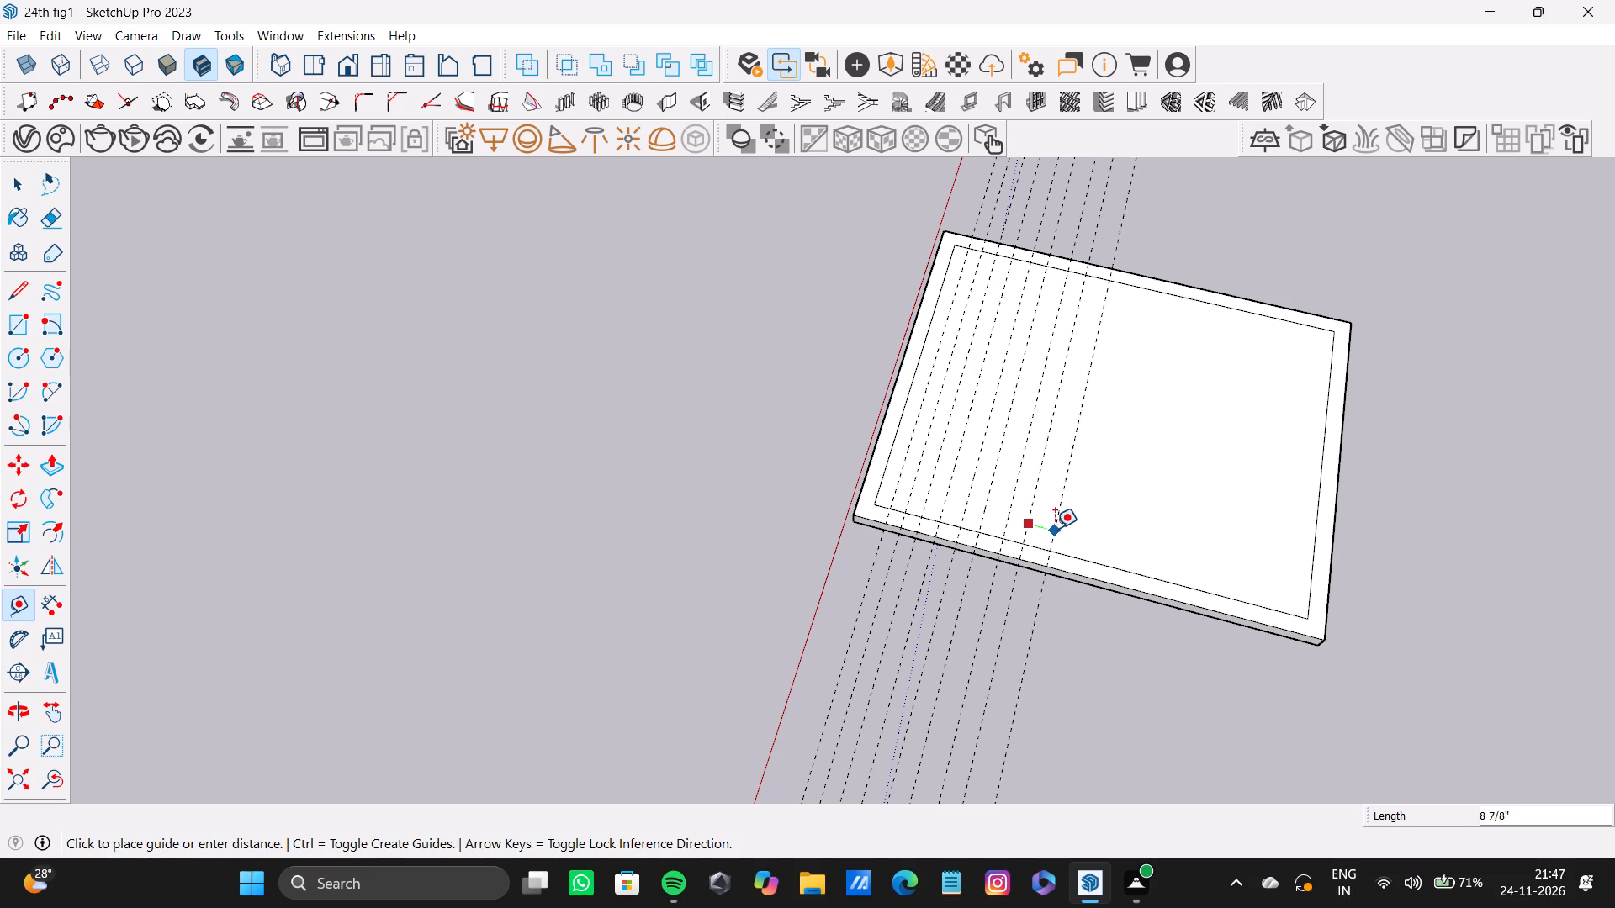
{"action": "double_click", "coordinate": [1046, 530]}
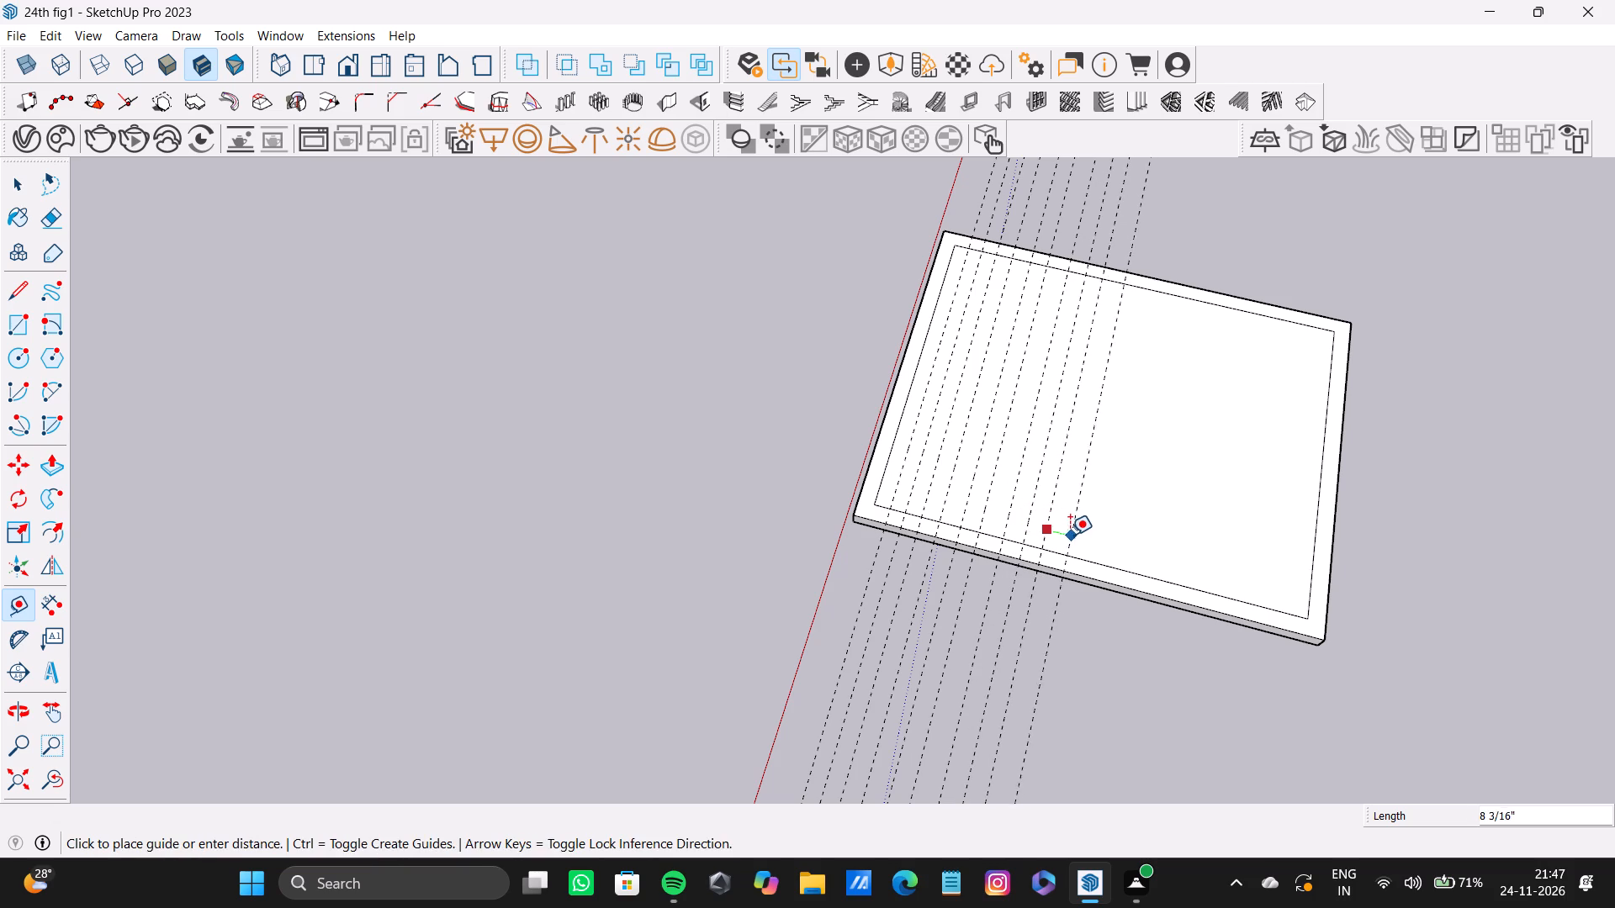
{"action": "left_click", "coordinate": [1067, 535]}
{"action": "left_click_drag", "start_coordinate": [1067, 535], "coordinate": [1084, 535]}
{"action": "left_click", "coordinate": [1086, 543]}
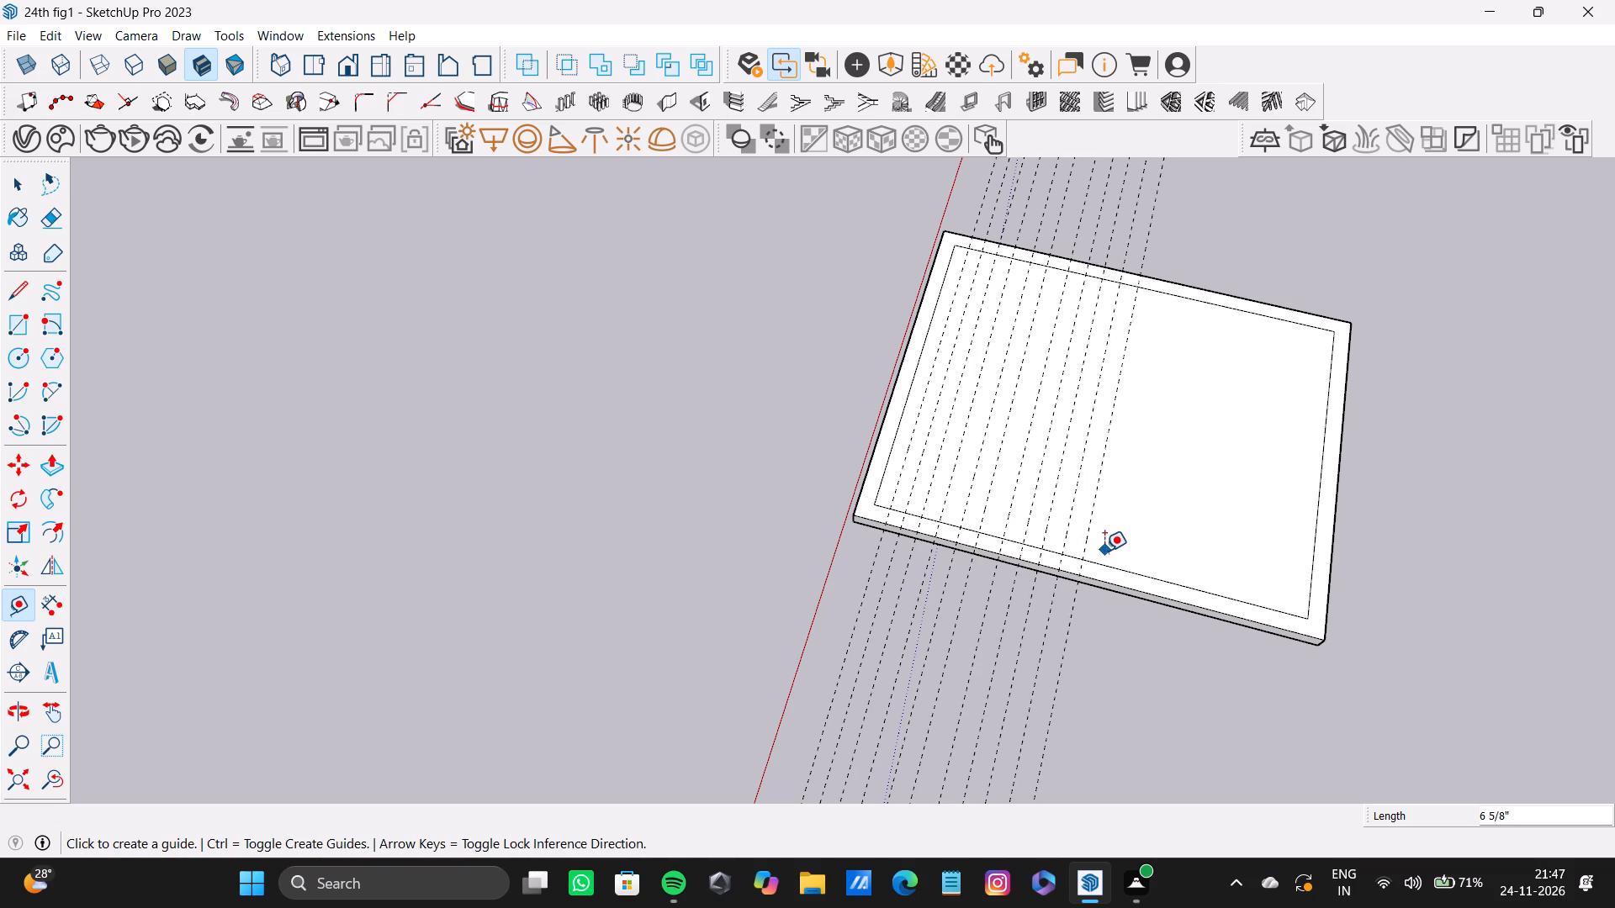
Extend the row of parallel guides past the middle of the slab, roughly 4 to 6 inches apart.
{"action": "left_click", "coordinate": [1088, 552]}
{"action": "double_click", "coordinate": [1099, 553]}
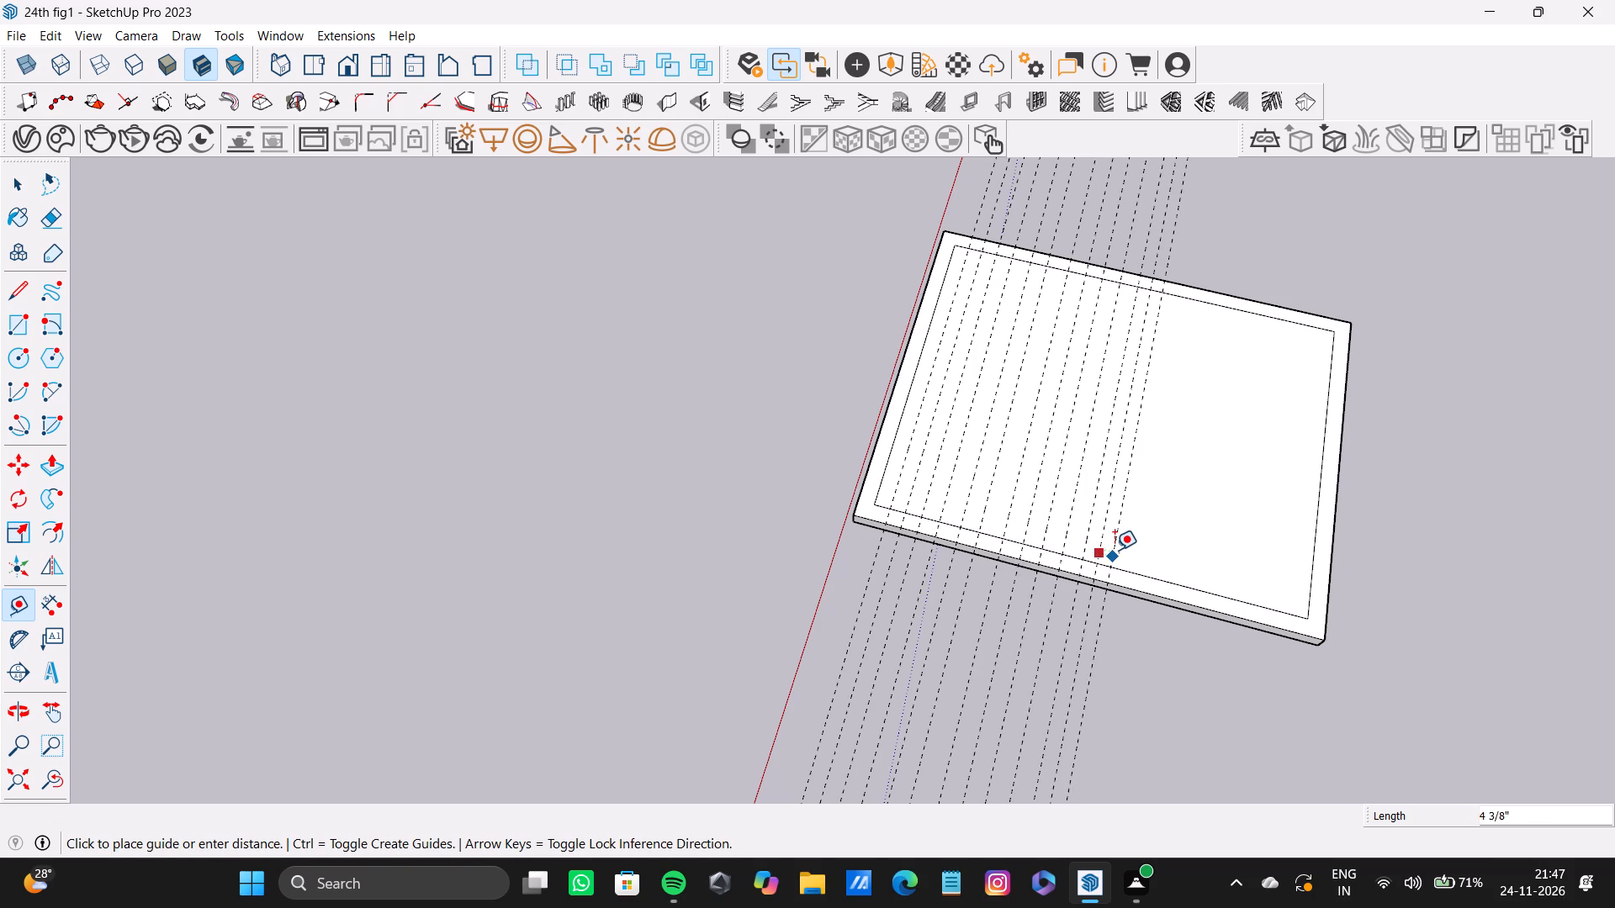
{"action": "left_click", "coordinate": [1119, 550]}
{"action": "left_click", "coordinate": [1125, 551]}
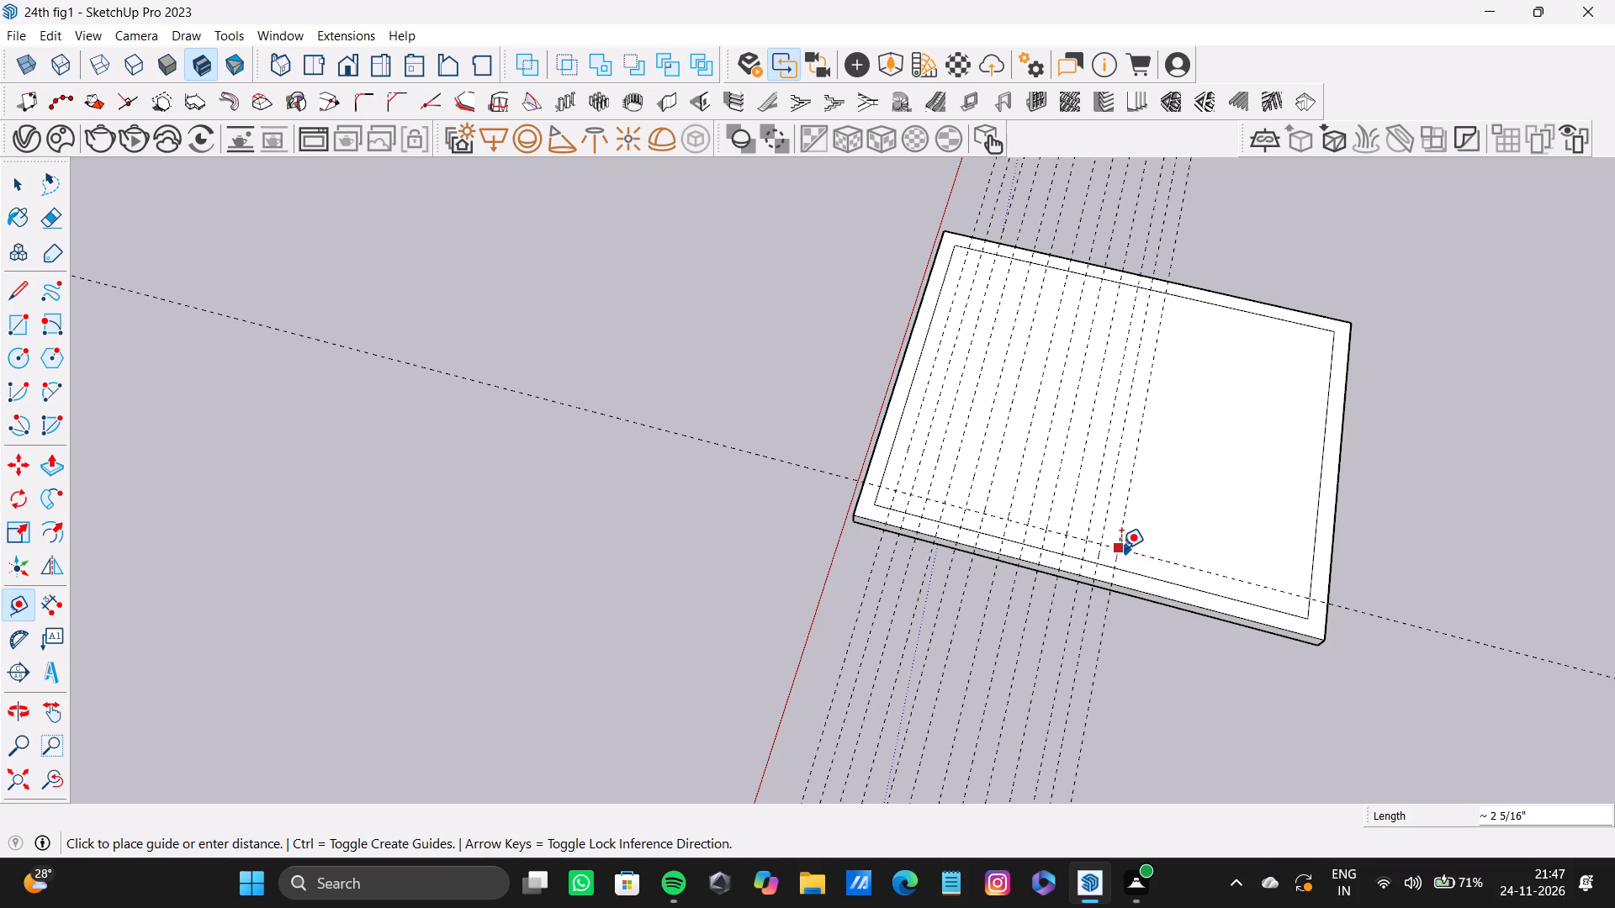
{"action": "key", "text": "space"}
{"action": "type", "text": "t"}
{"action": "left_click_drag", "start_coordinate": [1121, 531], "coordinate": [1131, 530]}
{"action": "left_click", "coordinate": [1137, 533]}
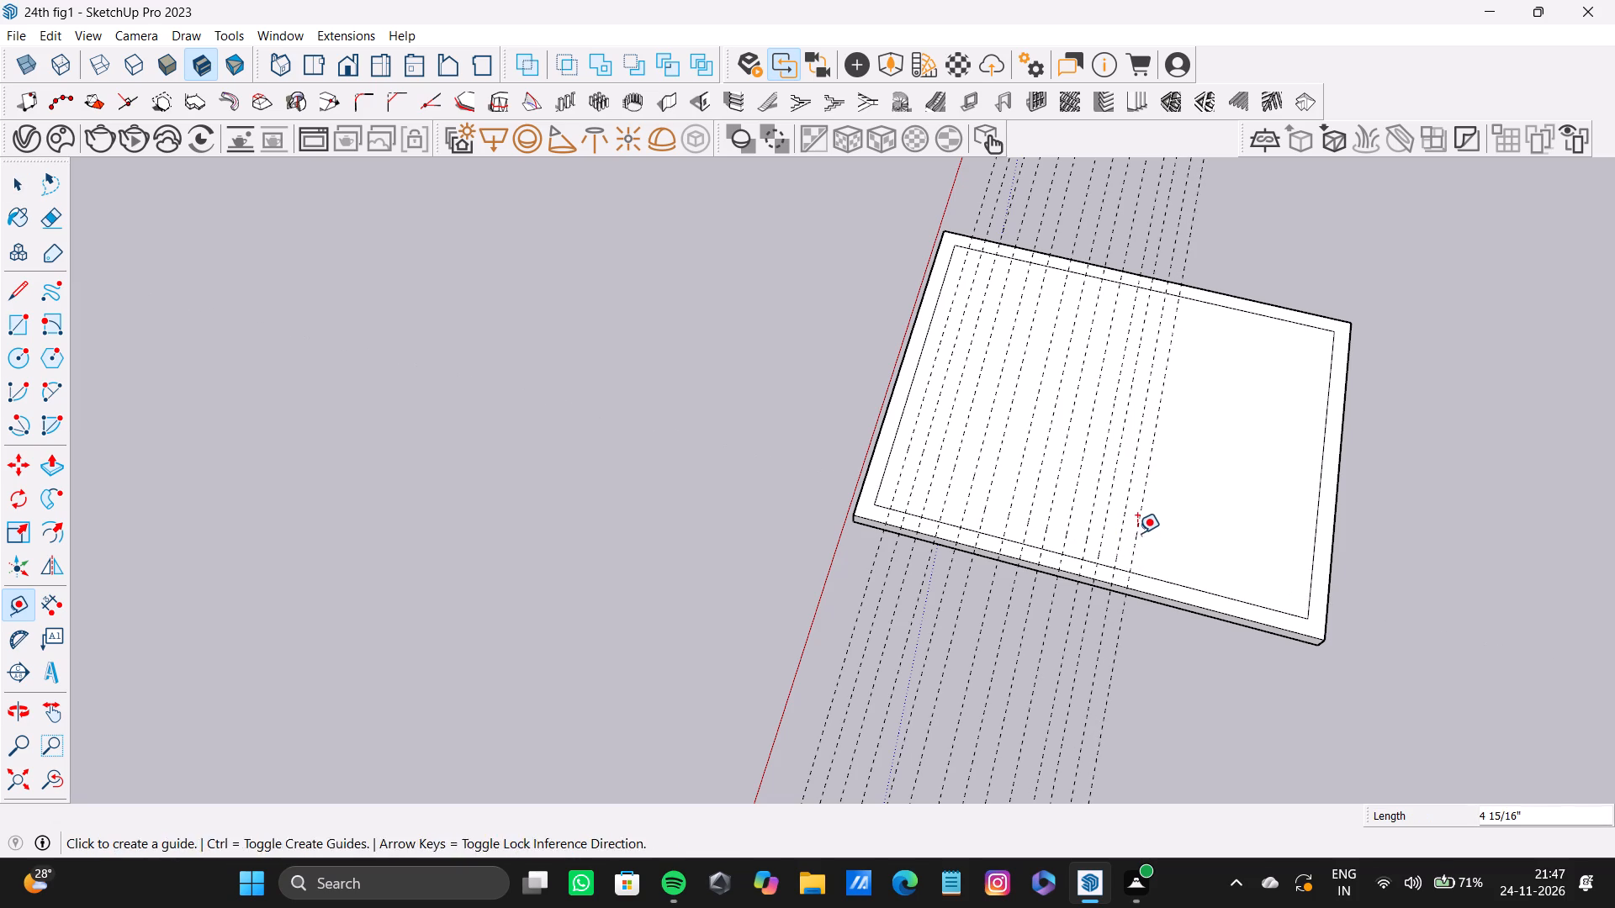
{"action": "left_click_drag", "start_coordinate": [1137, 533], "coordinate": [1159, 533]}
{"action": "left_click", "coordinate": [1156, 533]}
{"action": "left_click_drag", "start_coordinate": [1156, 533], "coordinate": [1164, 533]}
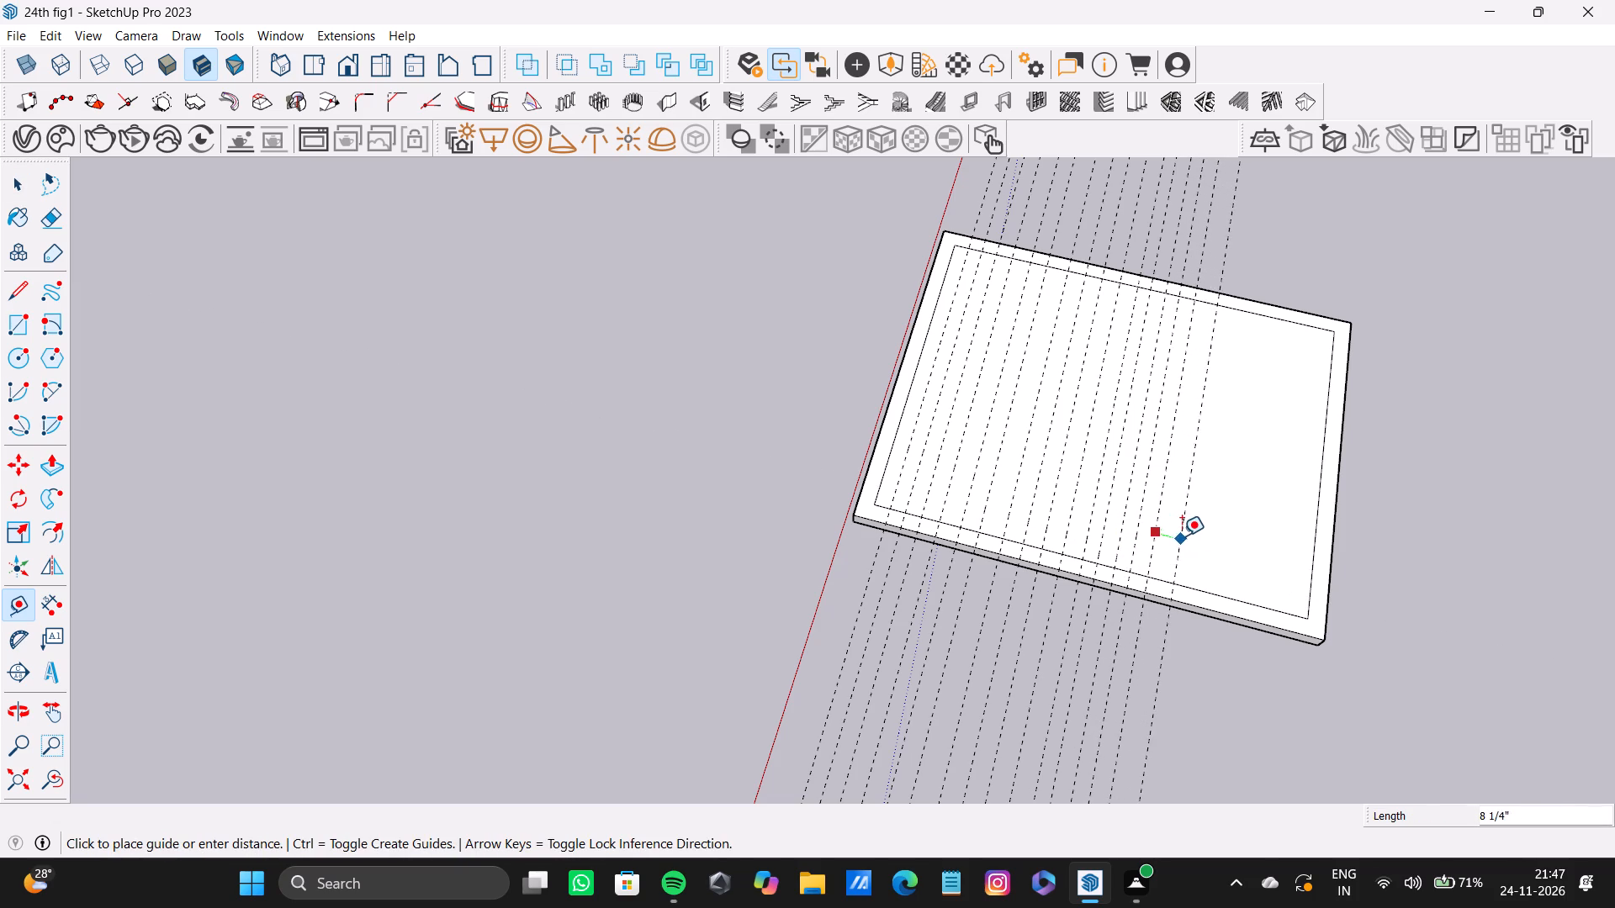
{"action": "left_click", "coordinate": [1175, 537]}
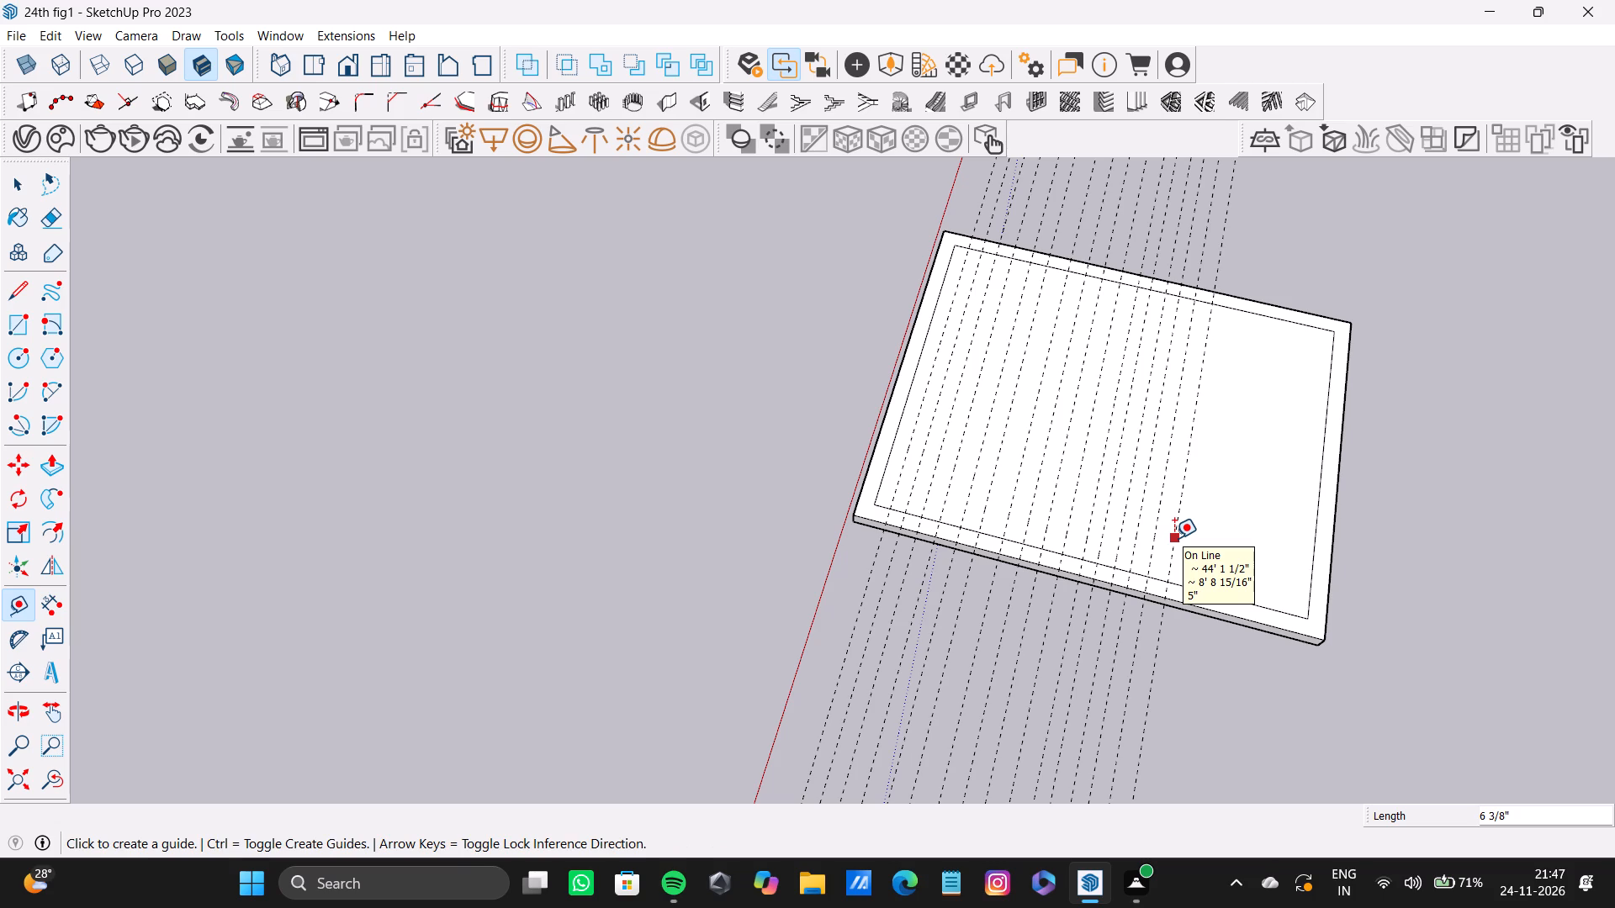
Continue the parallel guides up to the inner border line opposite the red axis, roughly 5 to 8 inches apart.
{"action": "left_click", "coordinate": [1174, 538]}
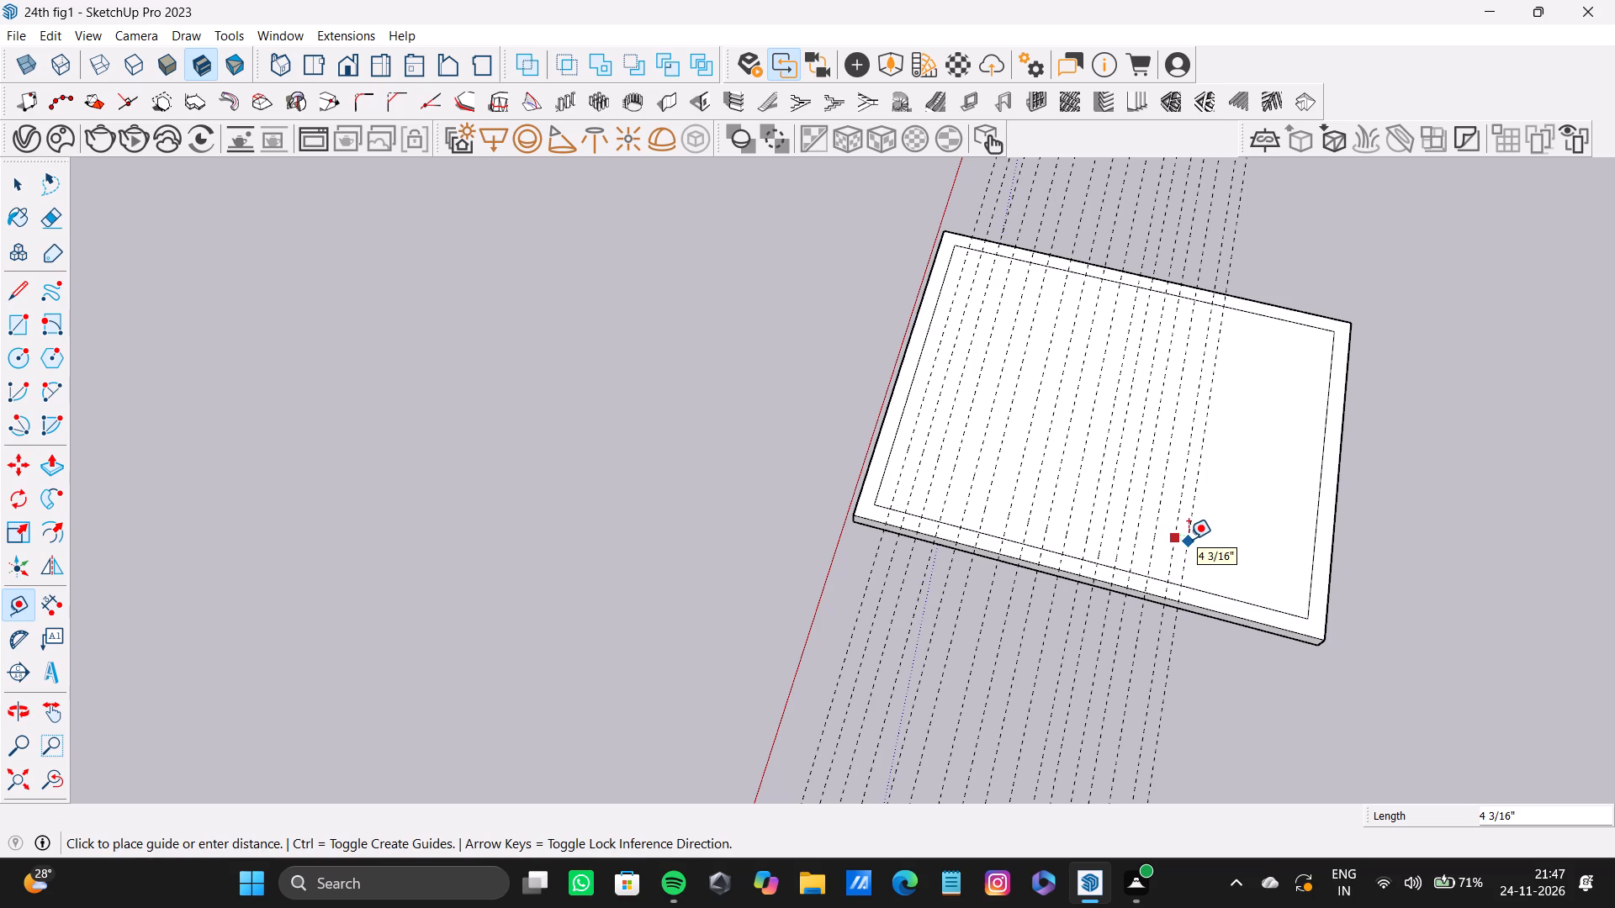
{"action": "double_click", "coordinate": [1192, 541]}
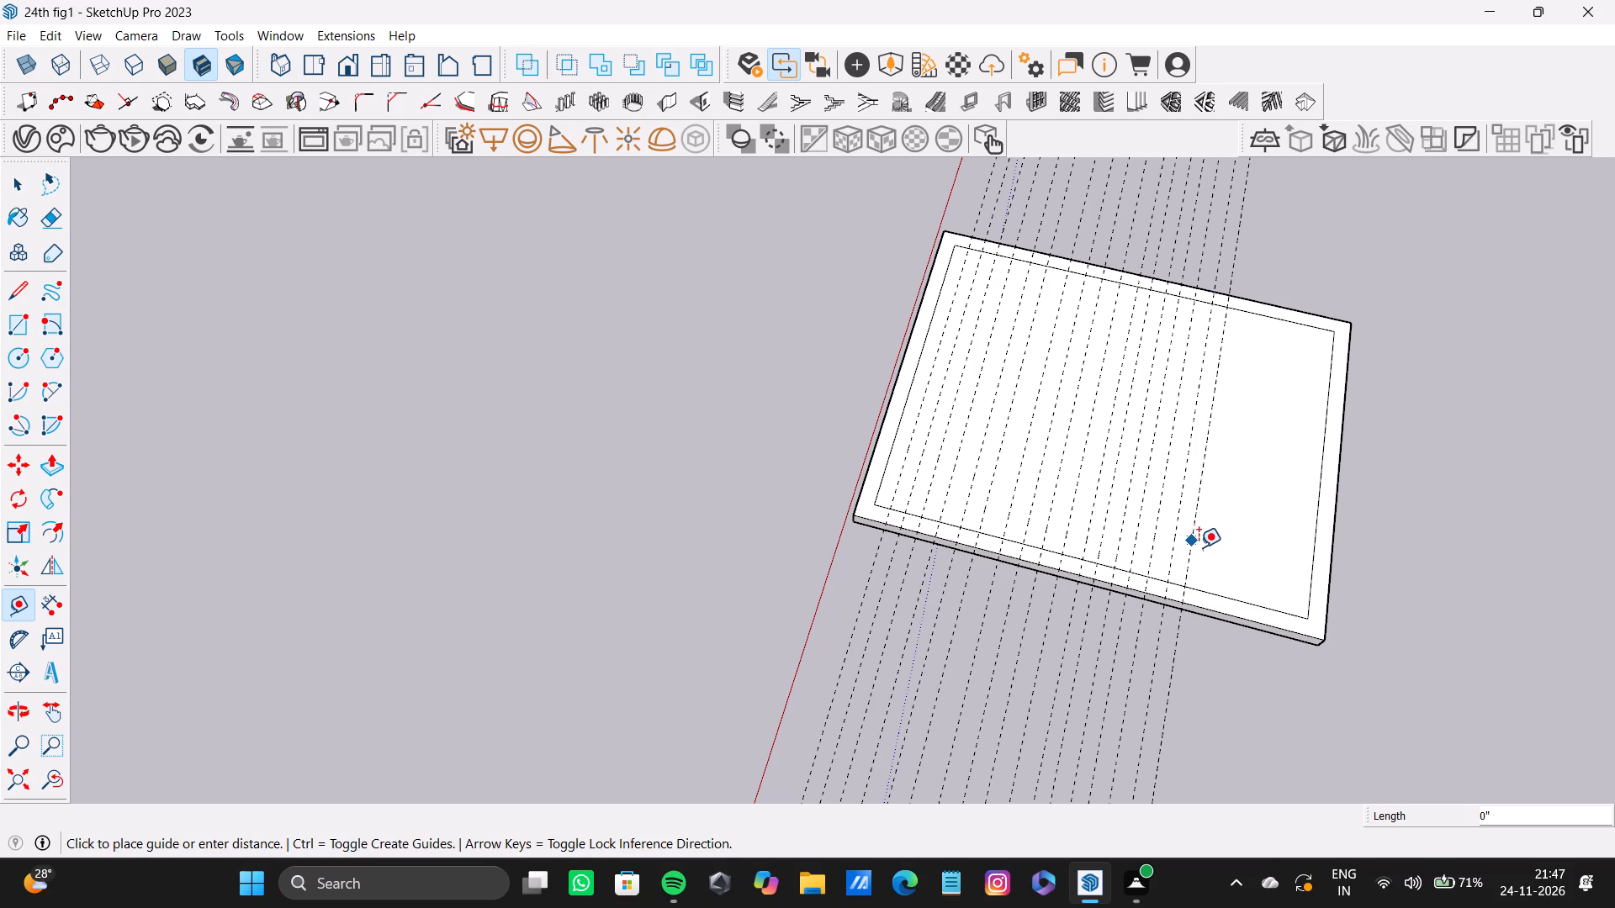
{"action": "double_click", "coordinate": [1210, 547]}
{"action": "double_click", "coordinate": [1226, 556]}
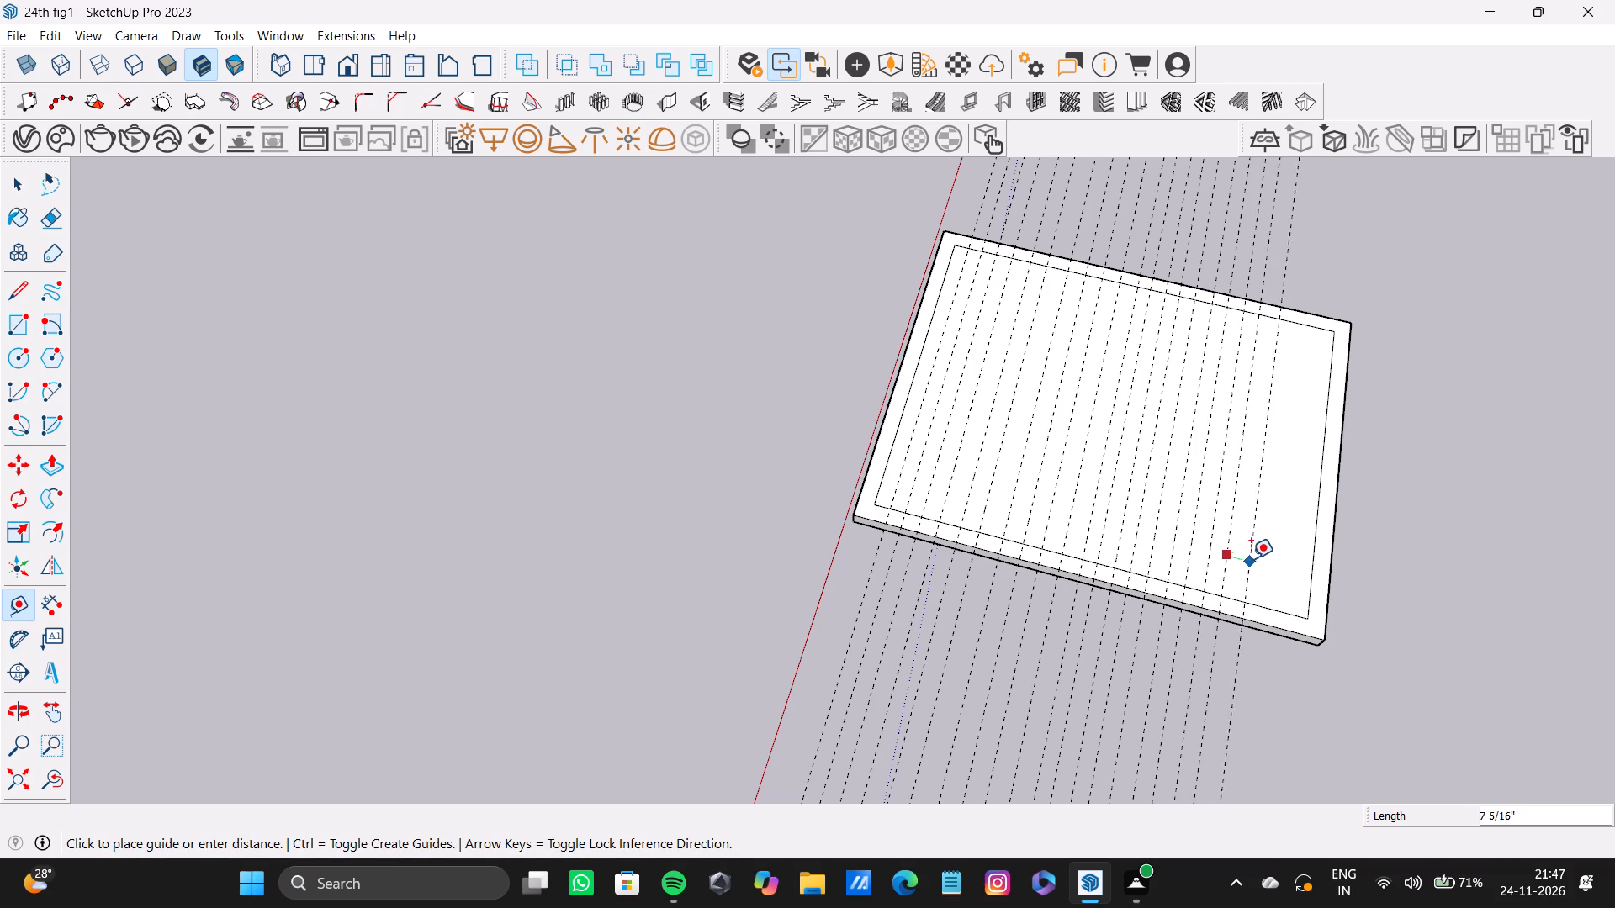
{"action": "left_click", "coordinate": [1250, 564]}
{"action": "left_click_drag", "start_coordinate": [1249, 564], "coordinate": [1266, 564]}
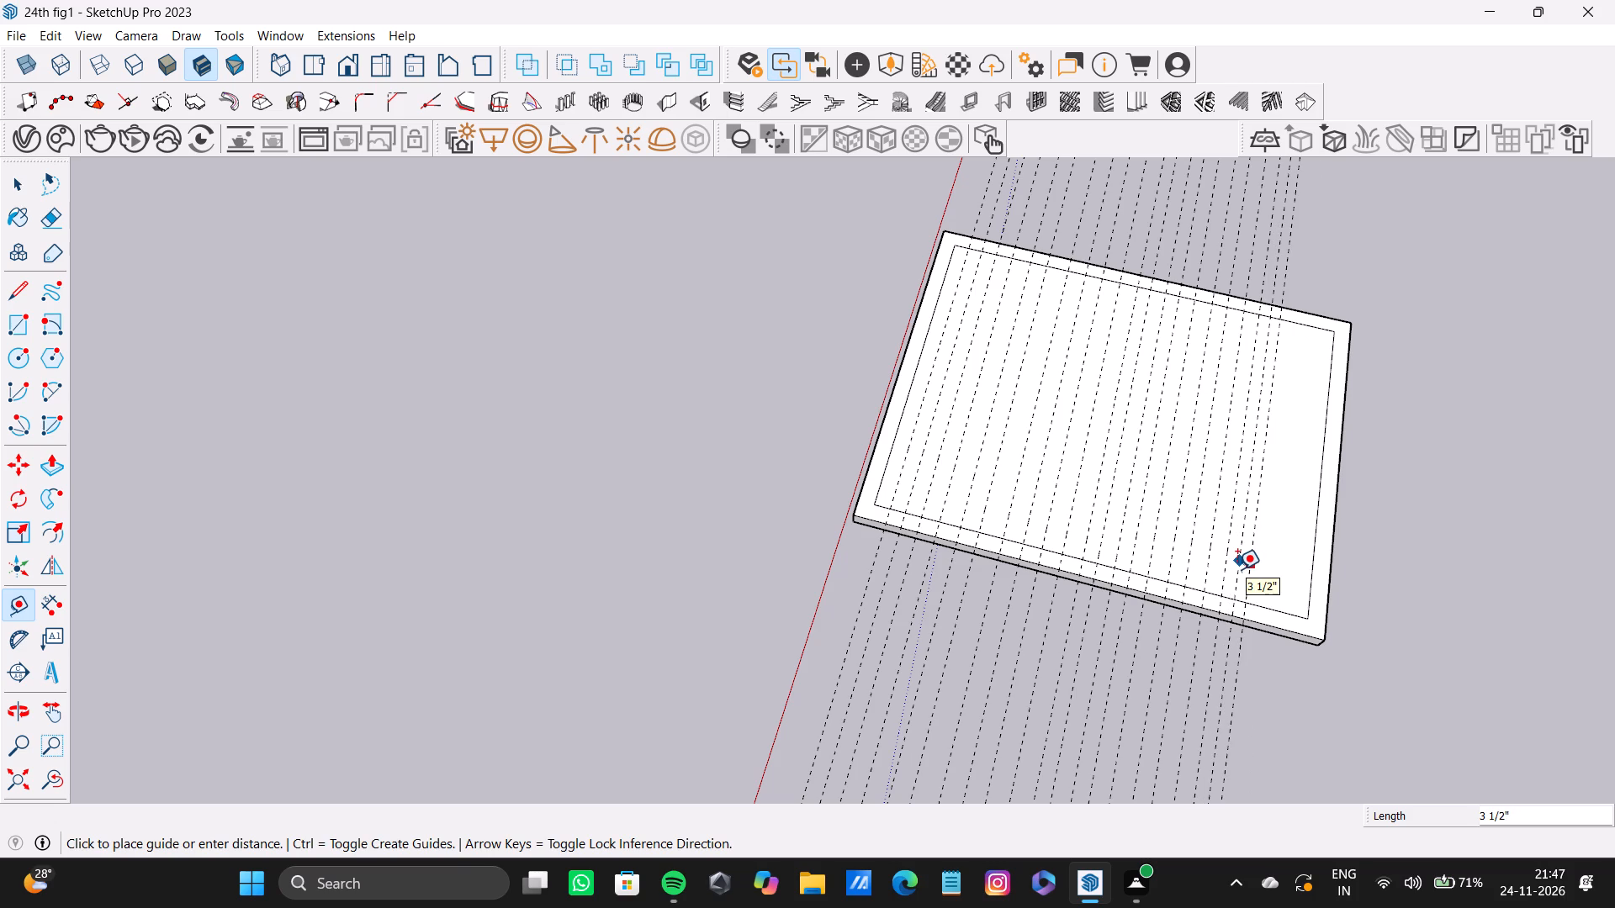
{"action": "double_click", "coordinate": [1267, 573]}
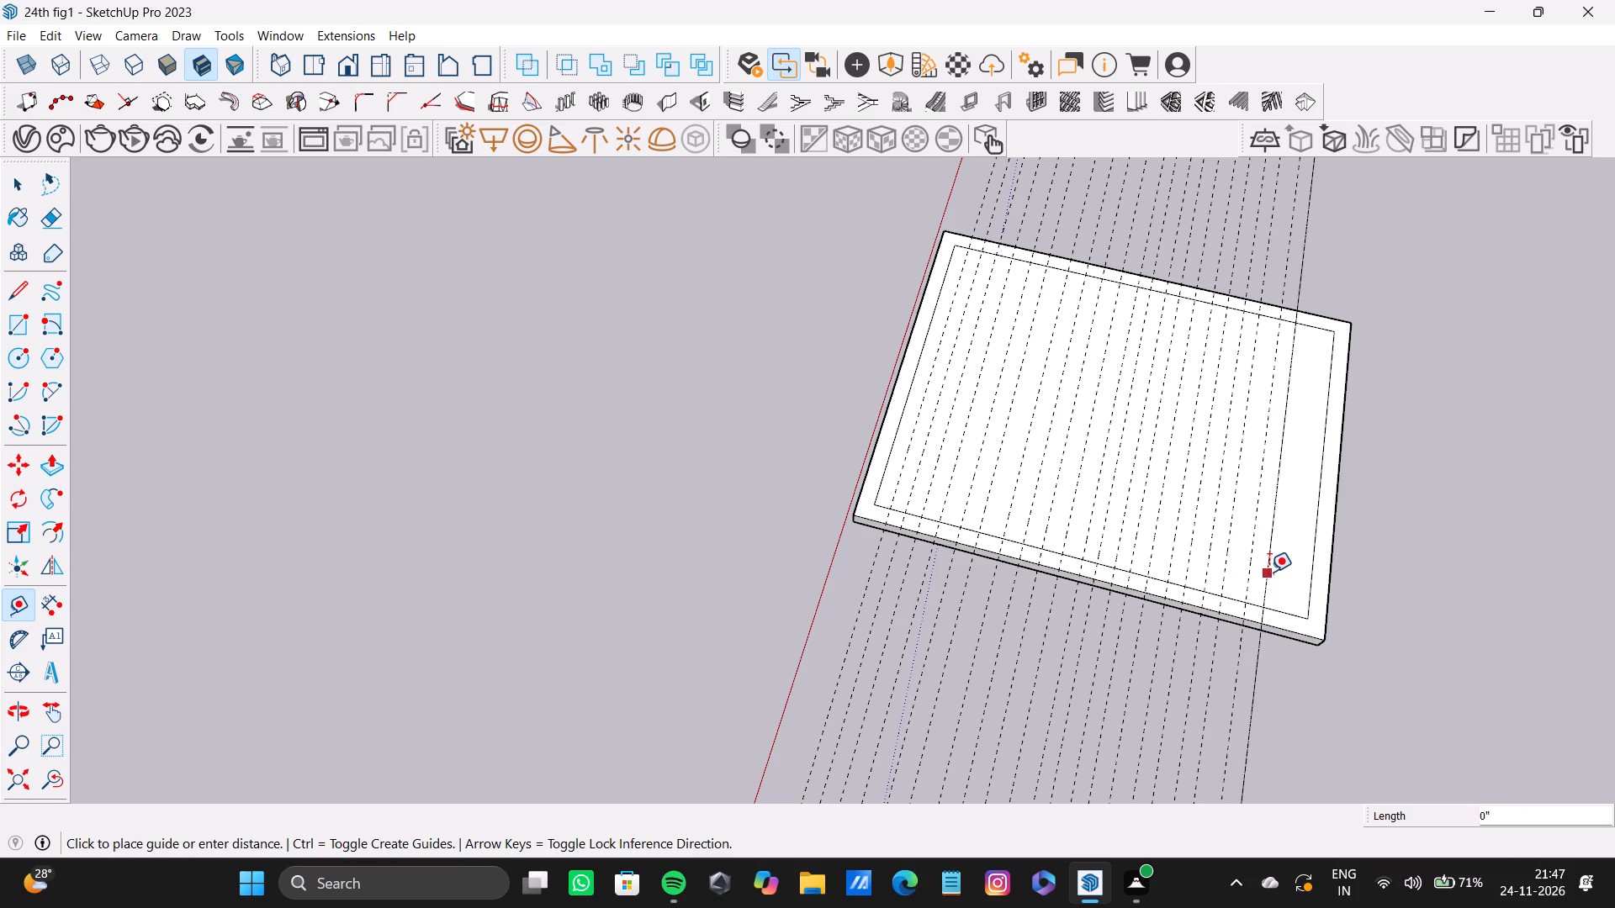
{"action": "double_click", "coordinate": [1288, 572]}
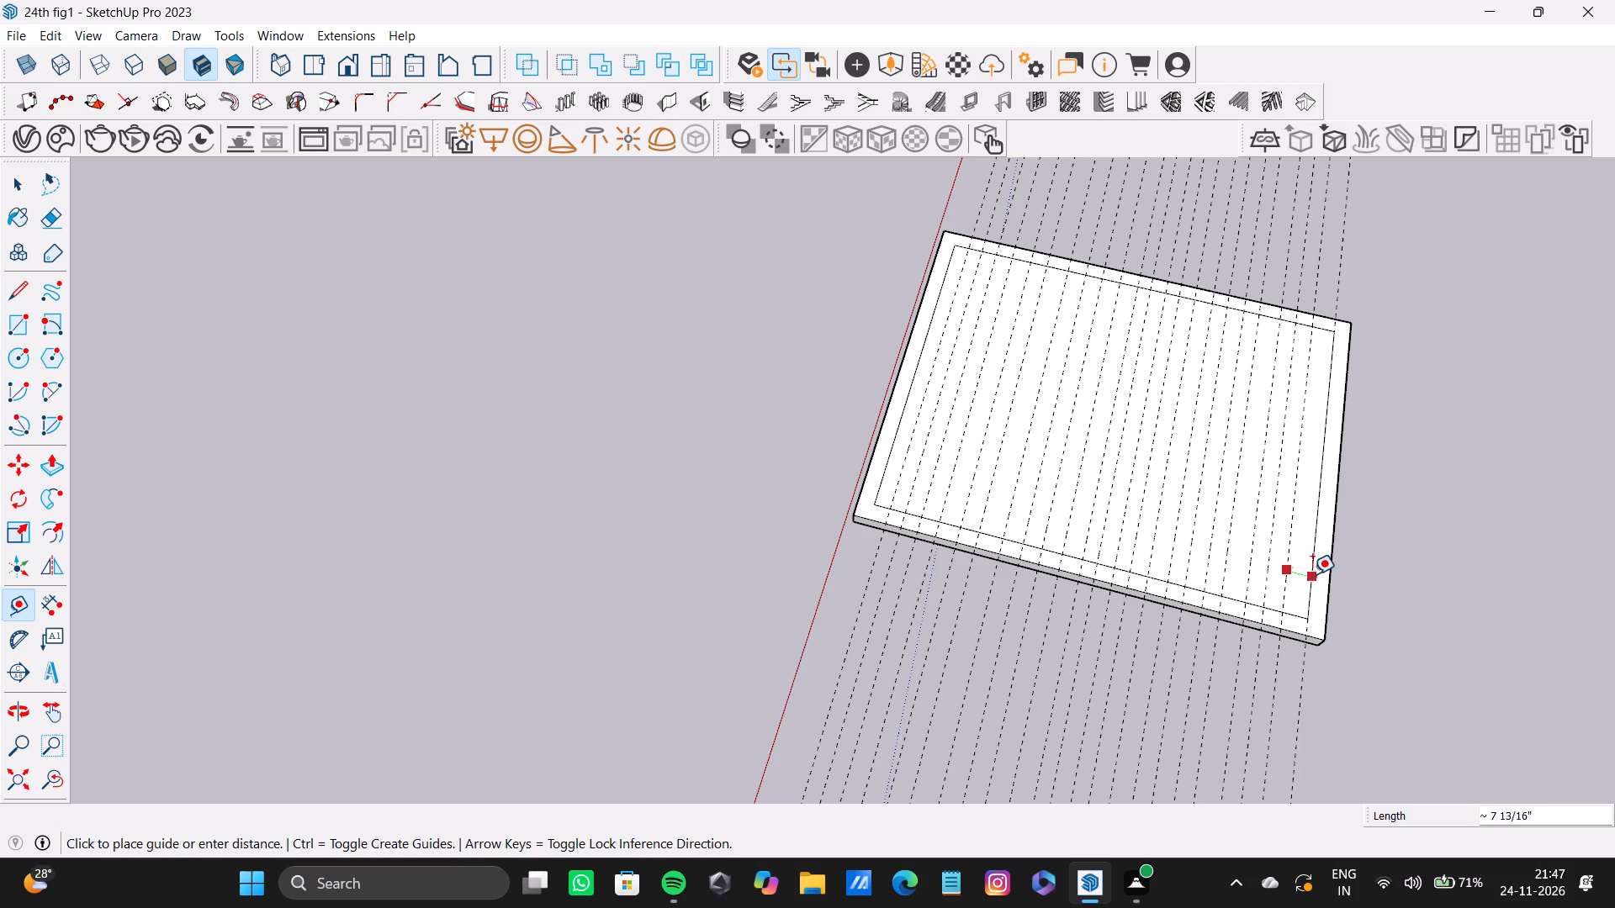
{"action": "left_click", "coordinate": [1314, 577]}
Starting from the inner border line at the slab's far end, place a row of guides about 4 inches apart, crossing the existing ones.
{"action": "scroll", "coordinate": [1019, 253], "scroll_direction": "up", "scroll_amount": 8}
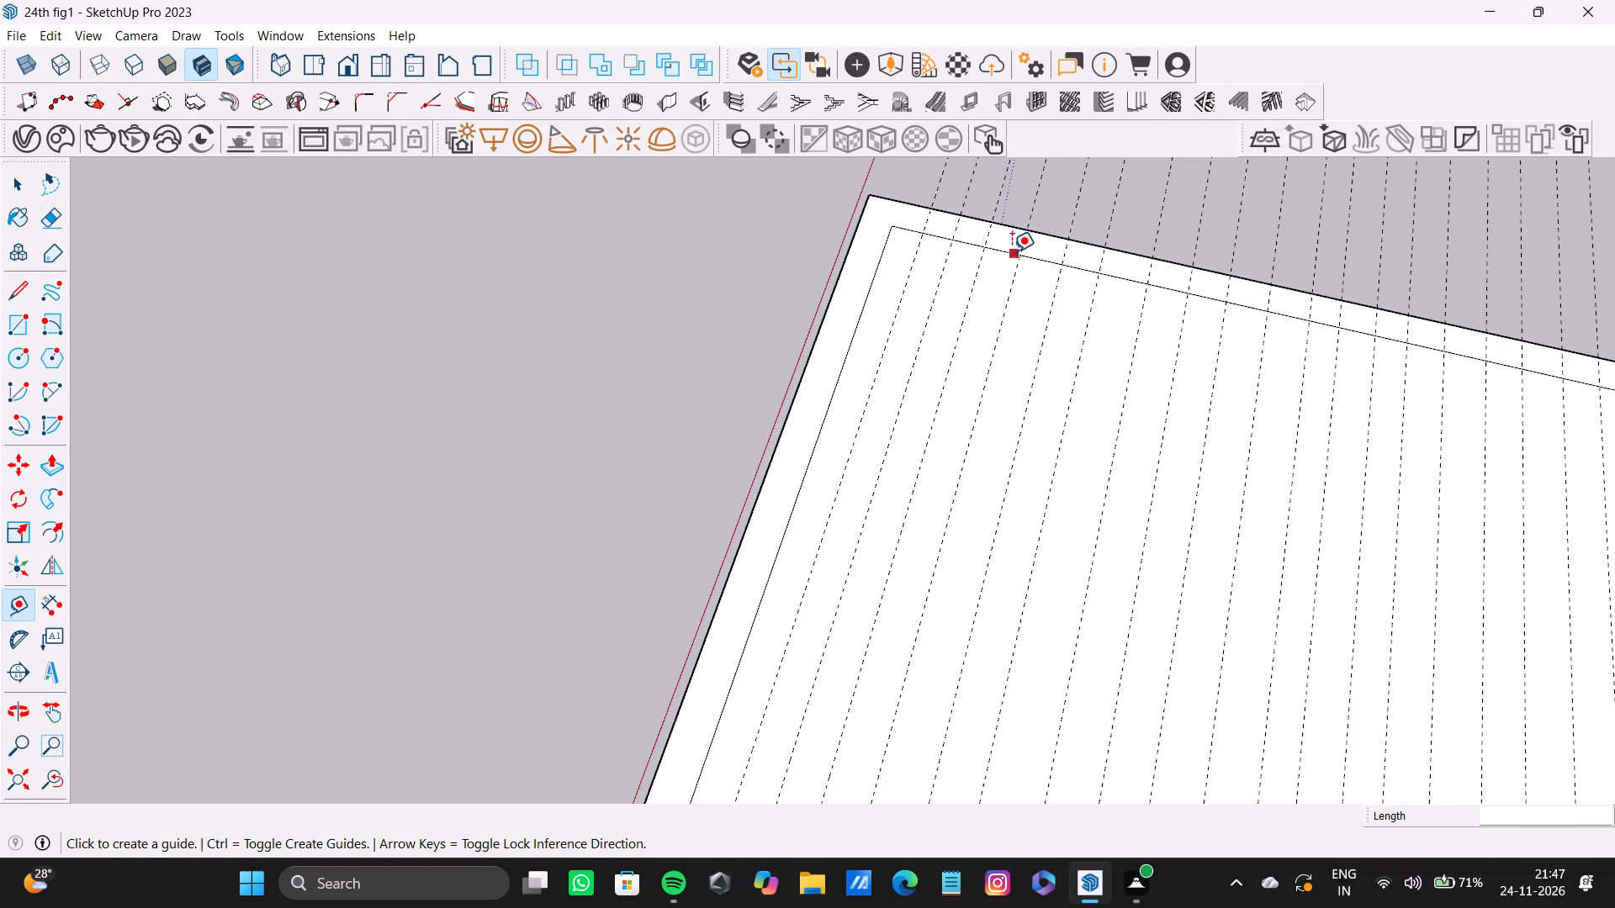
{"action": "left_click", "coordinate": [1003, 252]}
{"action": "double_click", "coordinate": [1003, 277]}
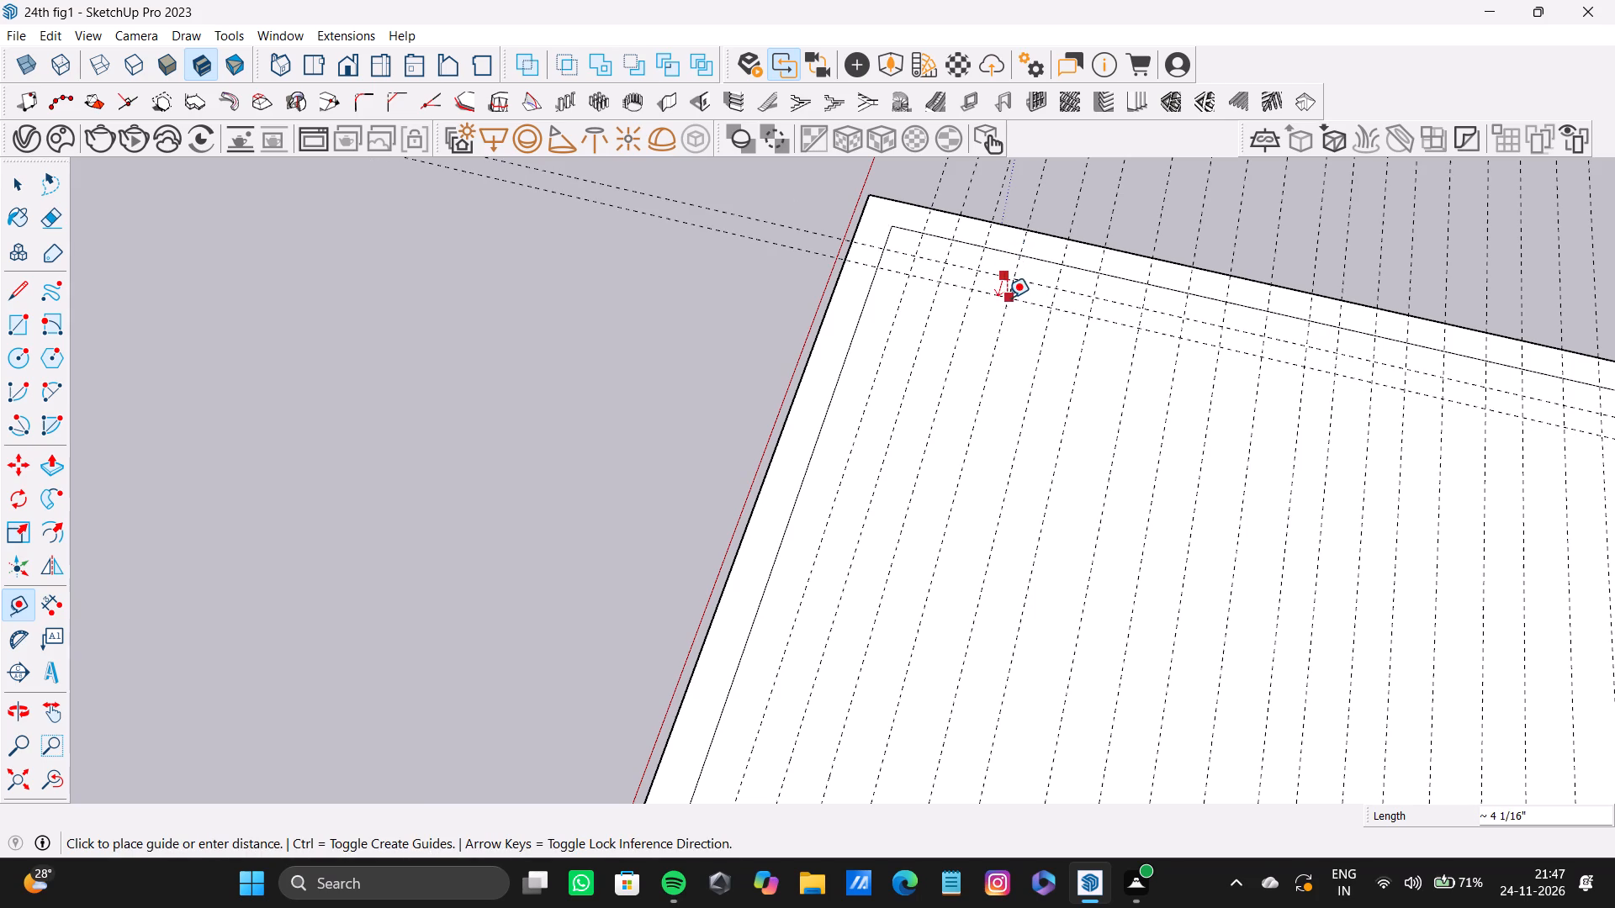
{"action": "double_click", "coordinate": [1007, 298]}
{"action": "key", "text": "space"}
{"action": "type", "text": "t"}
{"action": "left_click", "coordinate": [993, 293]}
{"action": "double_click", "coordinate": [988, 314]}
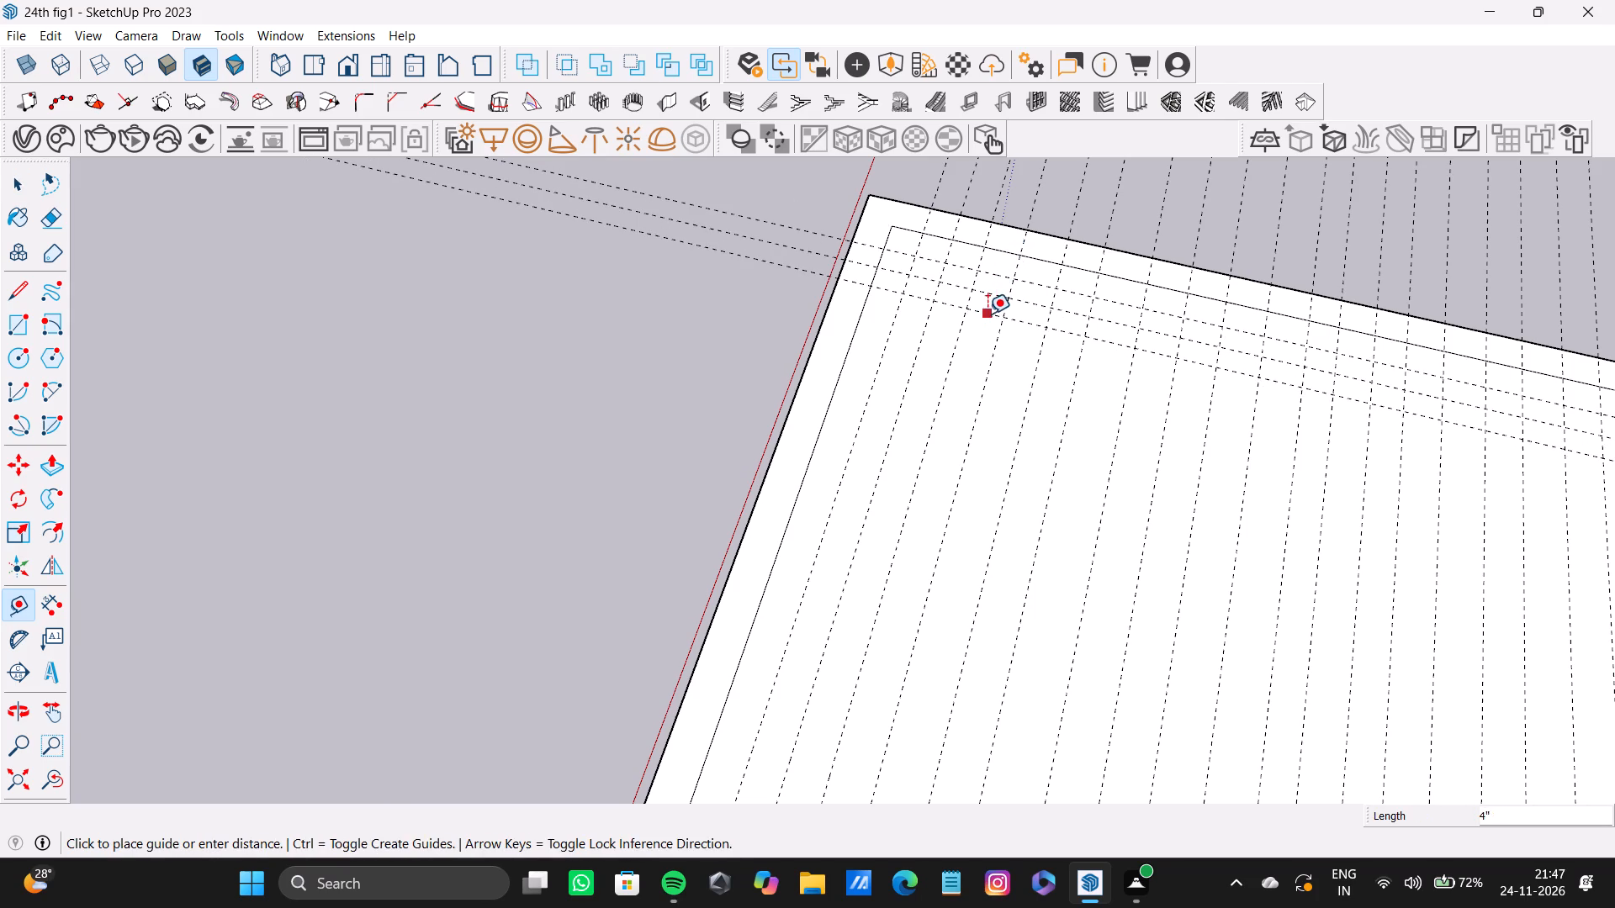
{"action": "double_click", "coordinate": [987, 335]}
{"action": "double_click", "coordinate": [979, 355]}
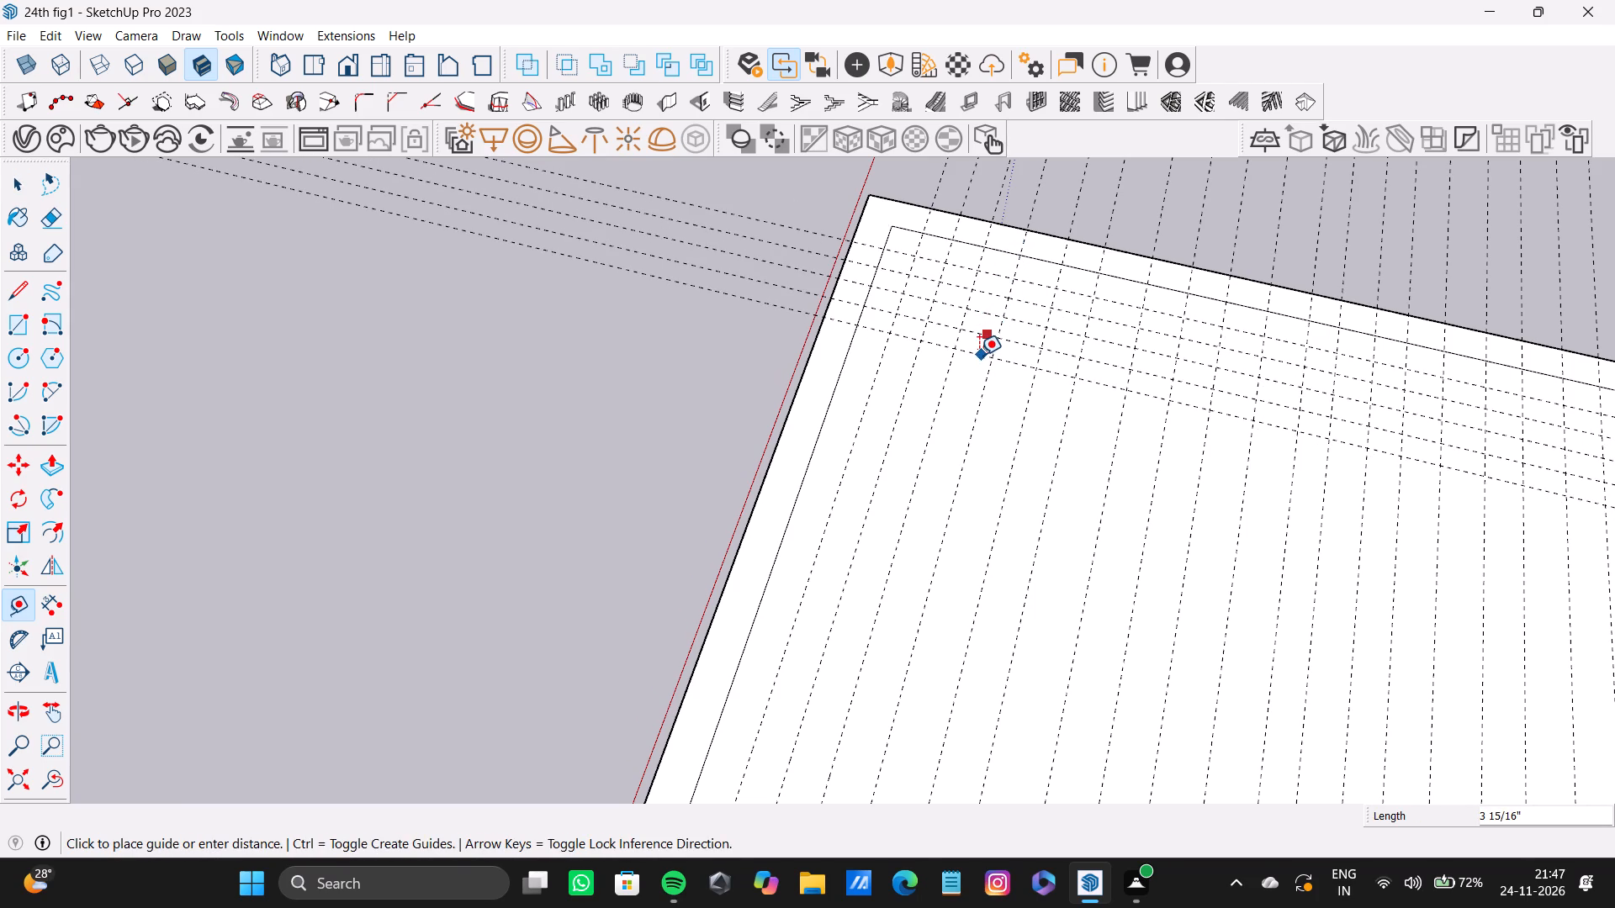
Continue the crossing guides toward the slab's middle, roughly 3 1/2 to 4 inches apart.
{"action": "double_click", "coordinate": [972, 372]}
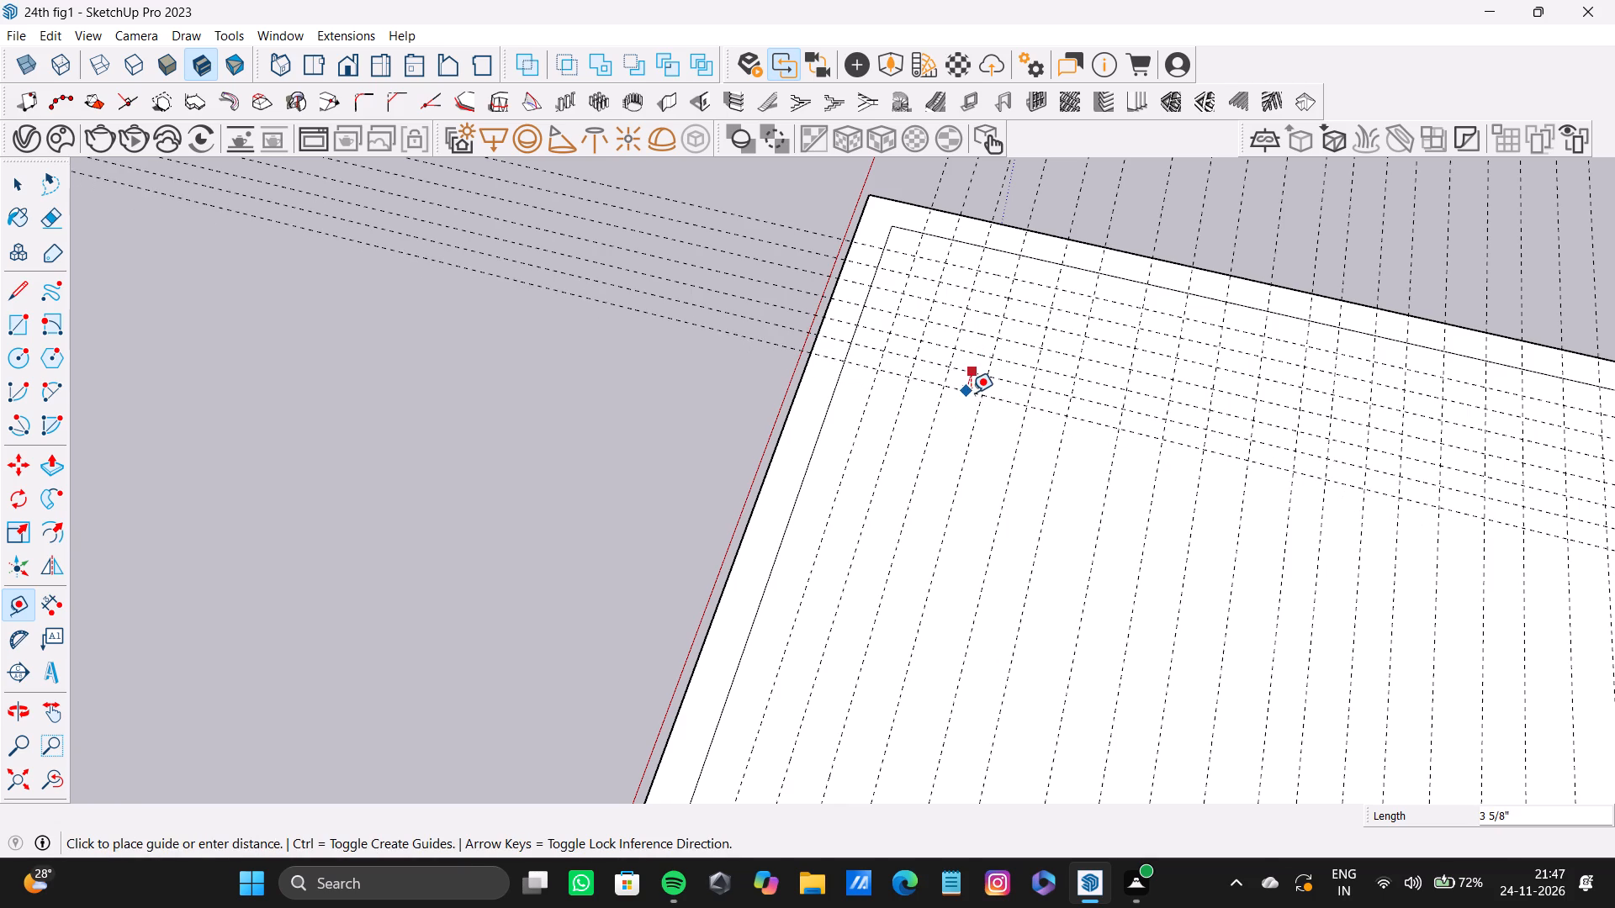
{"action": "double_click", "coordinate": [971, 393]}
{"action": "double_click", "coordinate": [966, 419]}
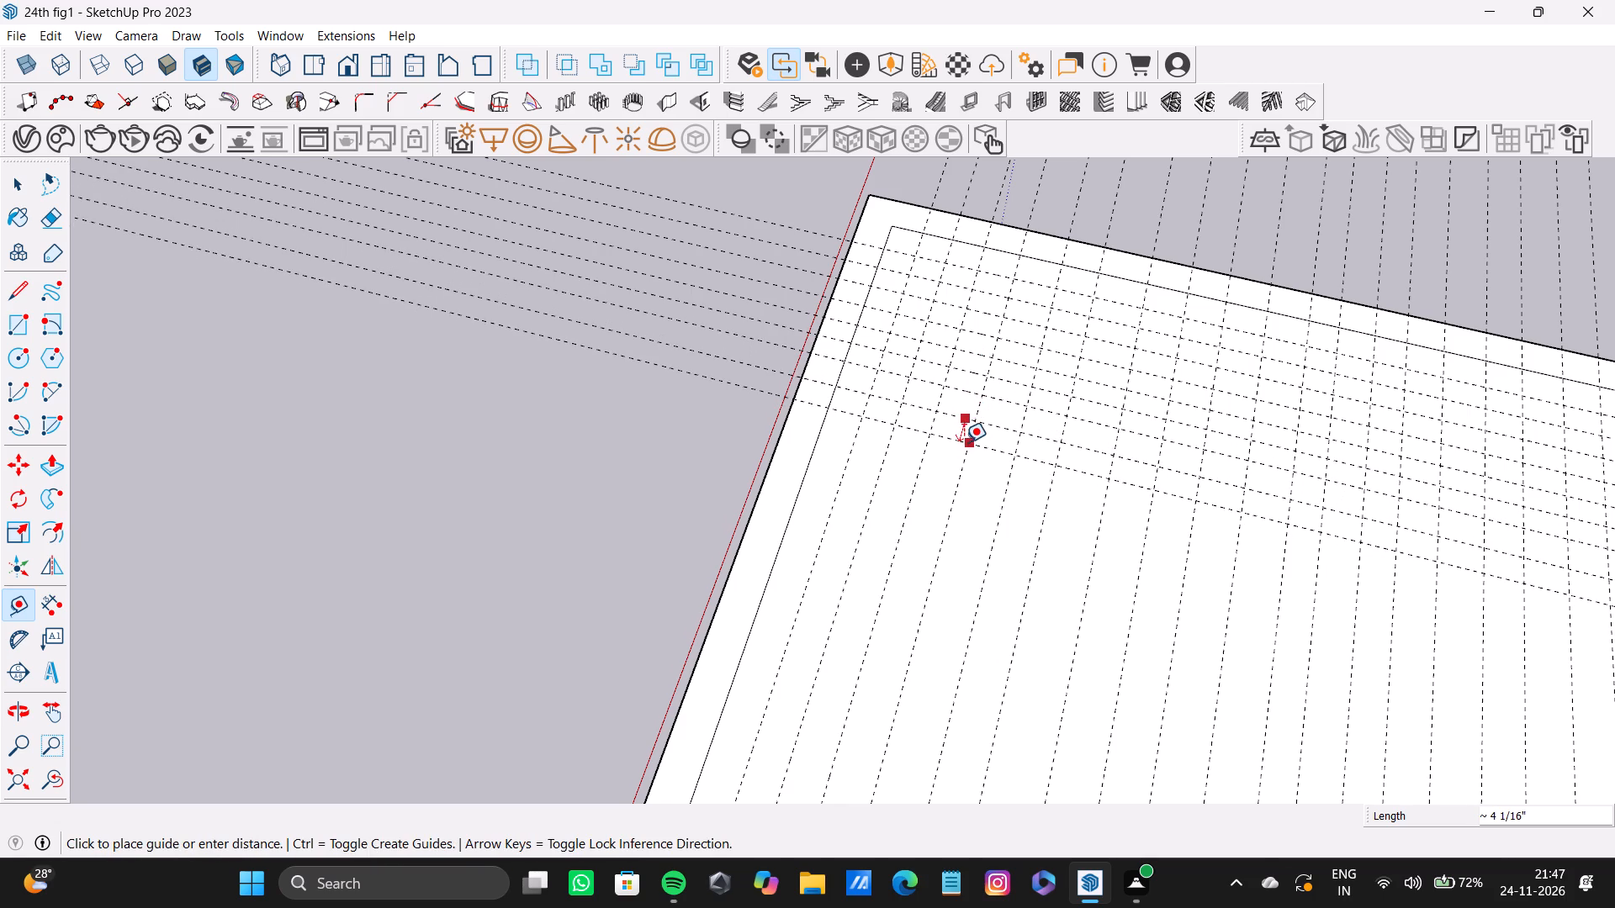
{"action": "double_click", "coordinate": [964, 441]}
{"action": "left_click", "coordinate": [945, 461]}
{"action": "left_click_drag", "start_coordinate": [947, 459], "coordinate": [947, 479]}
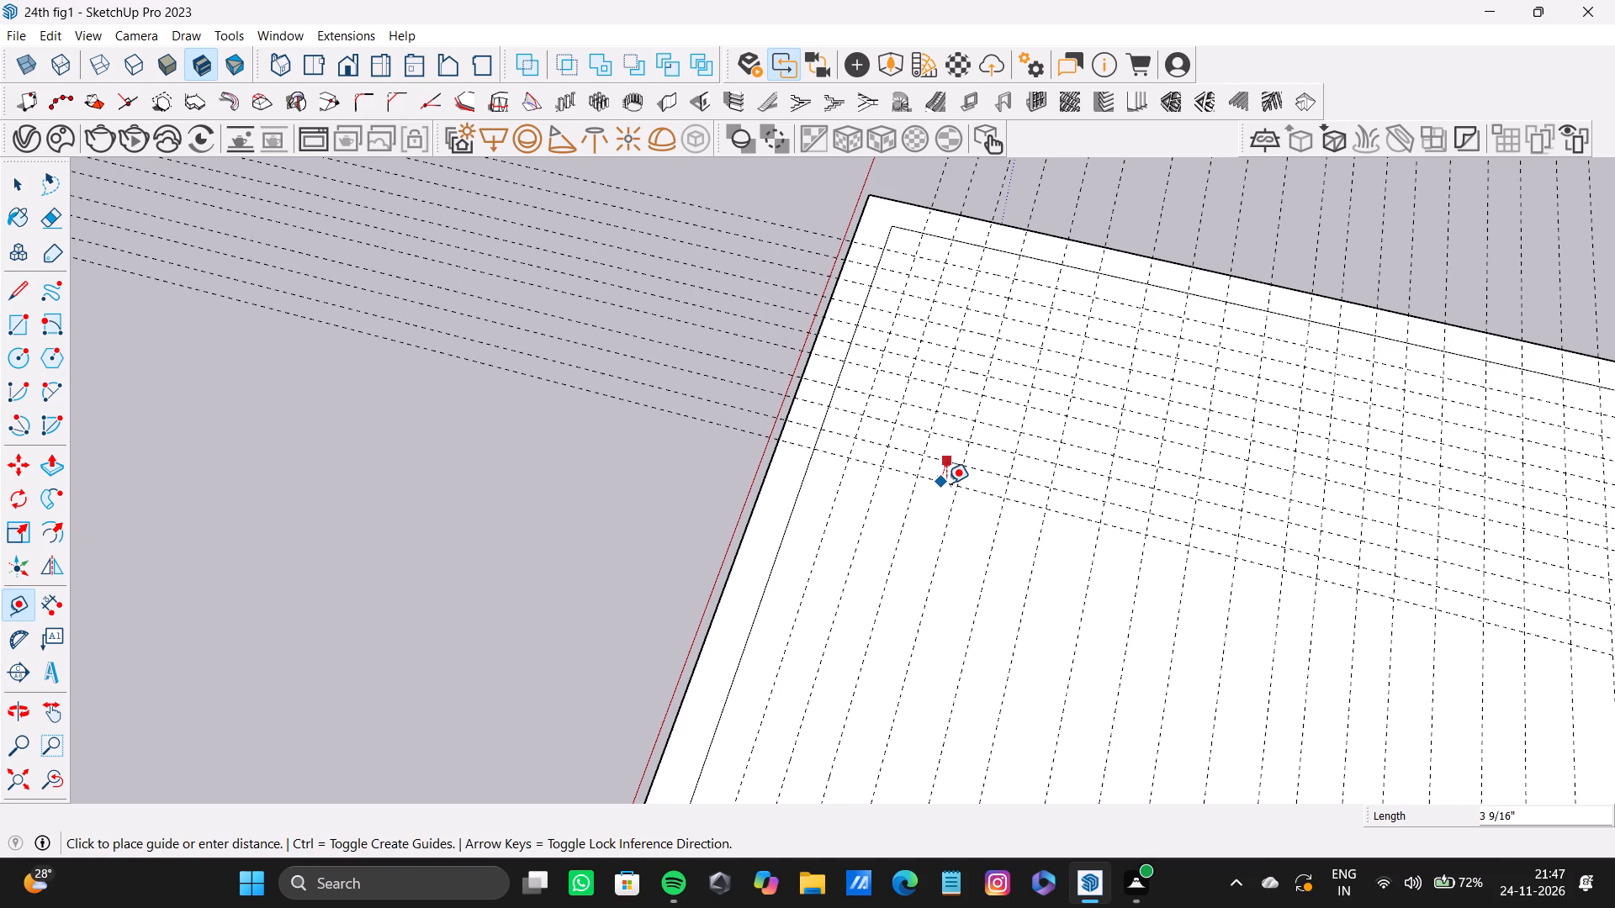
{"action": "left_click", "coordinate": [948, 485]}
Extend the row of crossing guides beyond the last one with tighter spacing, roughly 2 to 3 inches apart.
{"action": "scroll", "coordinate": [953, 478], "scroll_direction": "down", "scroll_amount": 3}
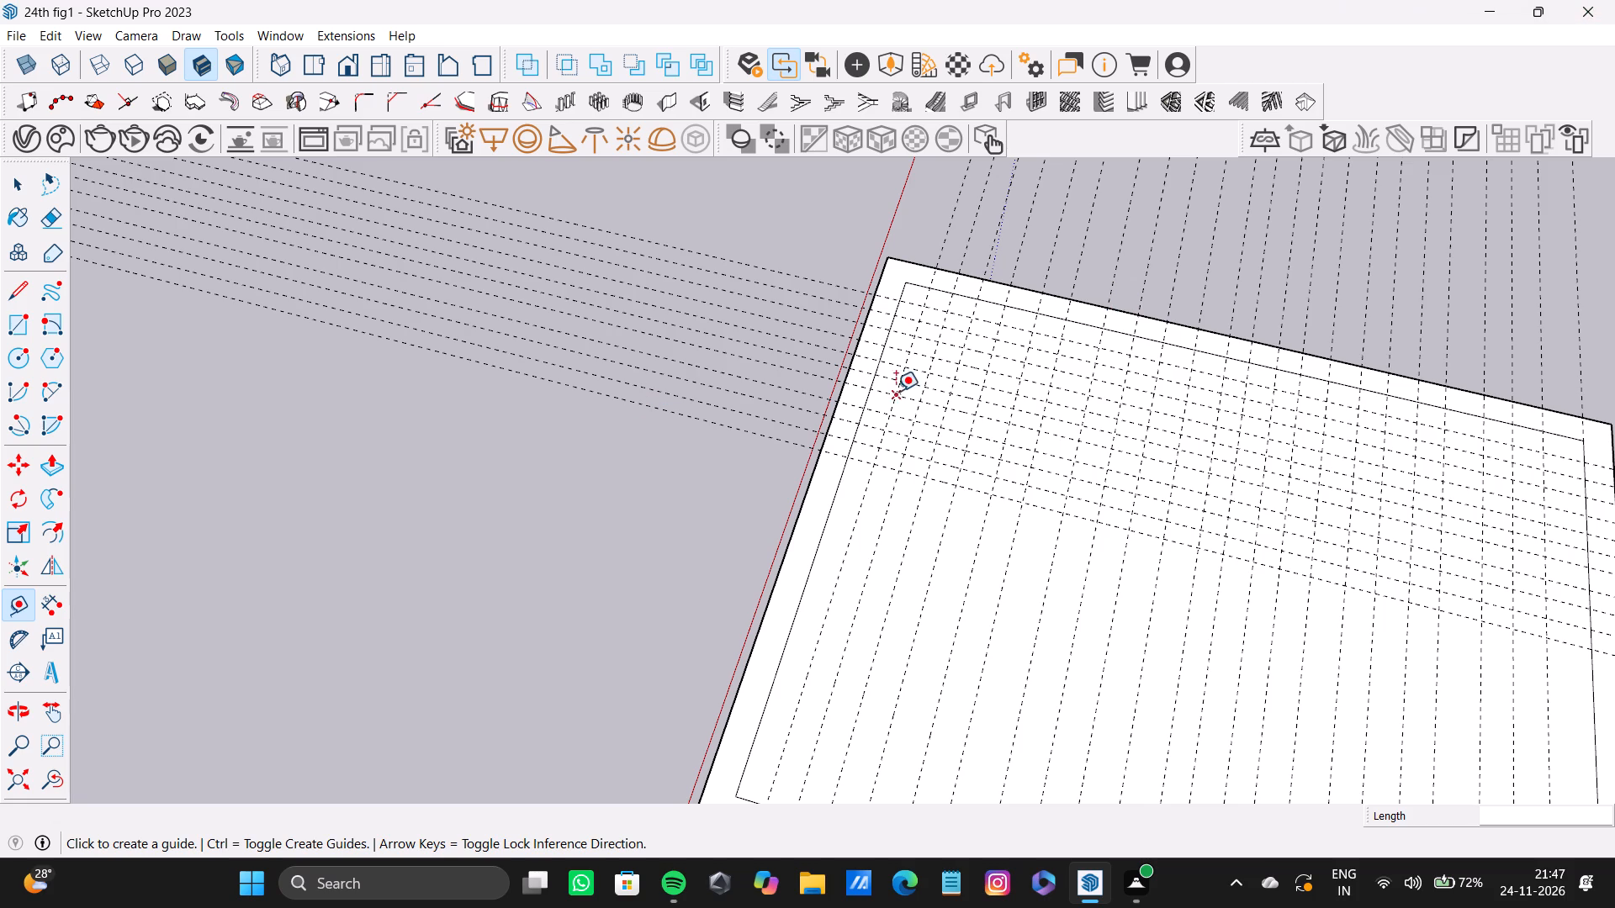
{"action": "scroll", "coordinate": [893, 483], "scroll_direction": "up", "scroll_amount": 6}
{"action": "left_click", "coordinate": [880, 457]}
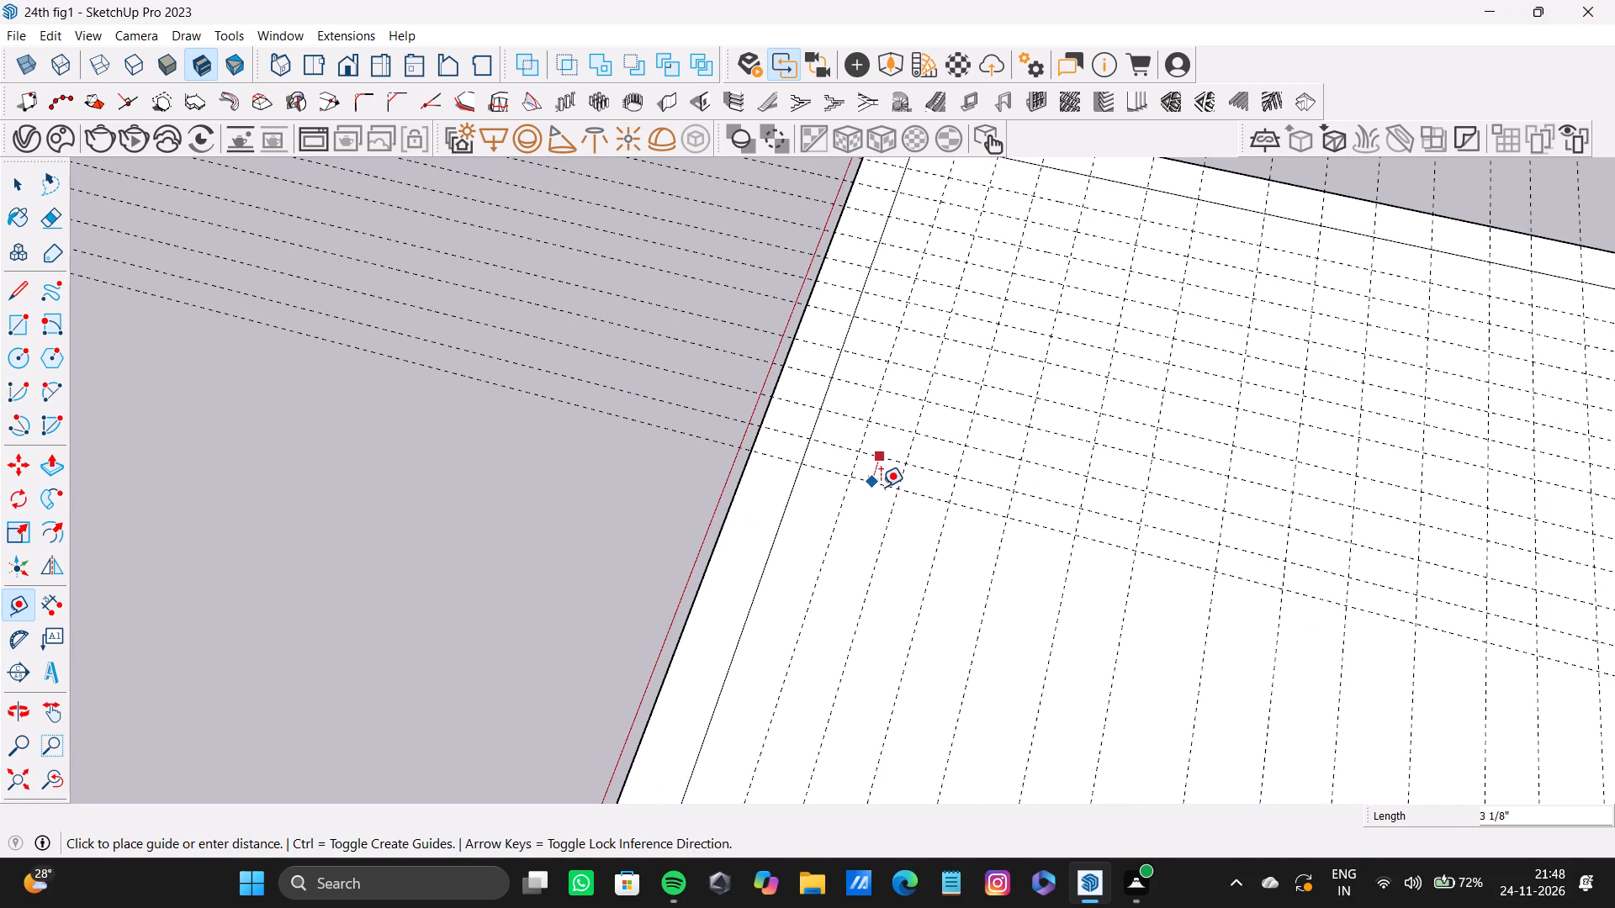
{"action": "double_click", "coordinate": [881, 487]}
{"action": "double_click", "coordinate": [871, 509]}
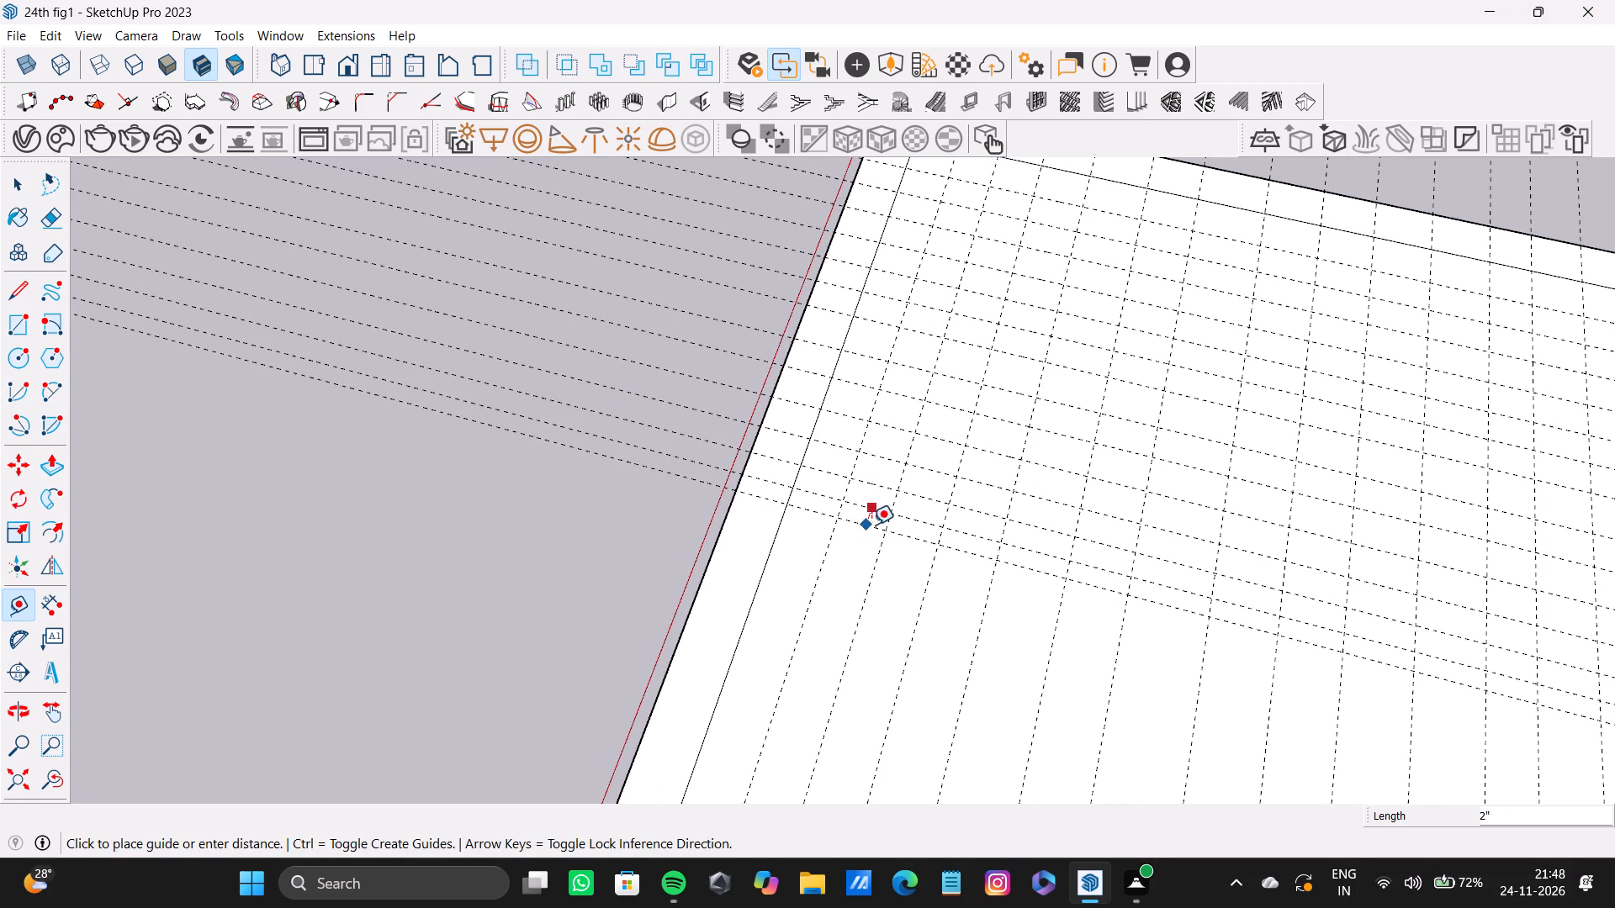
{"action": "double_click", "coordinate": [867, 537]}
{"action": "double_click", "coordinate": [862, 557]}
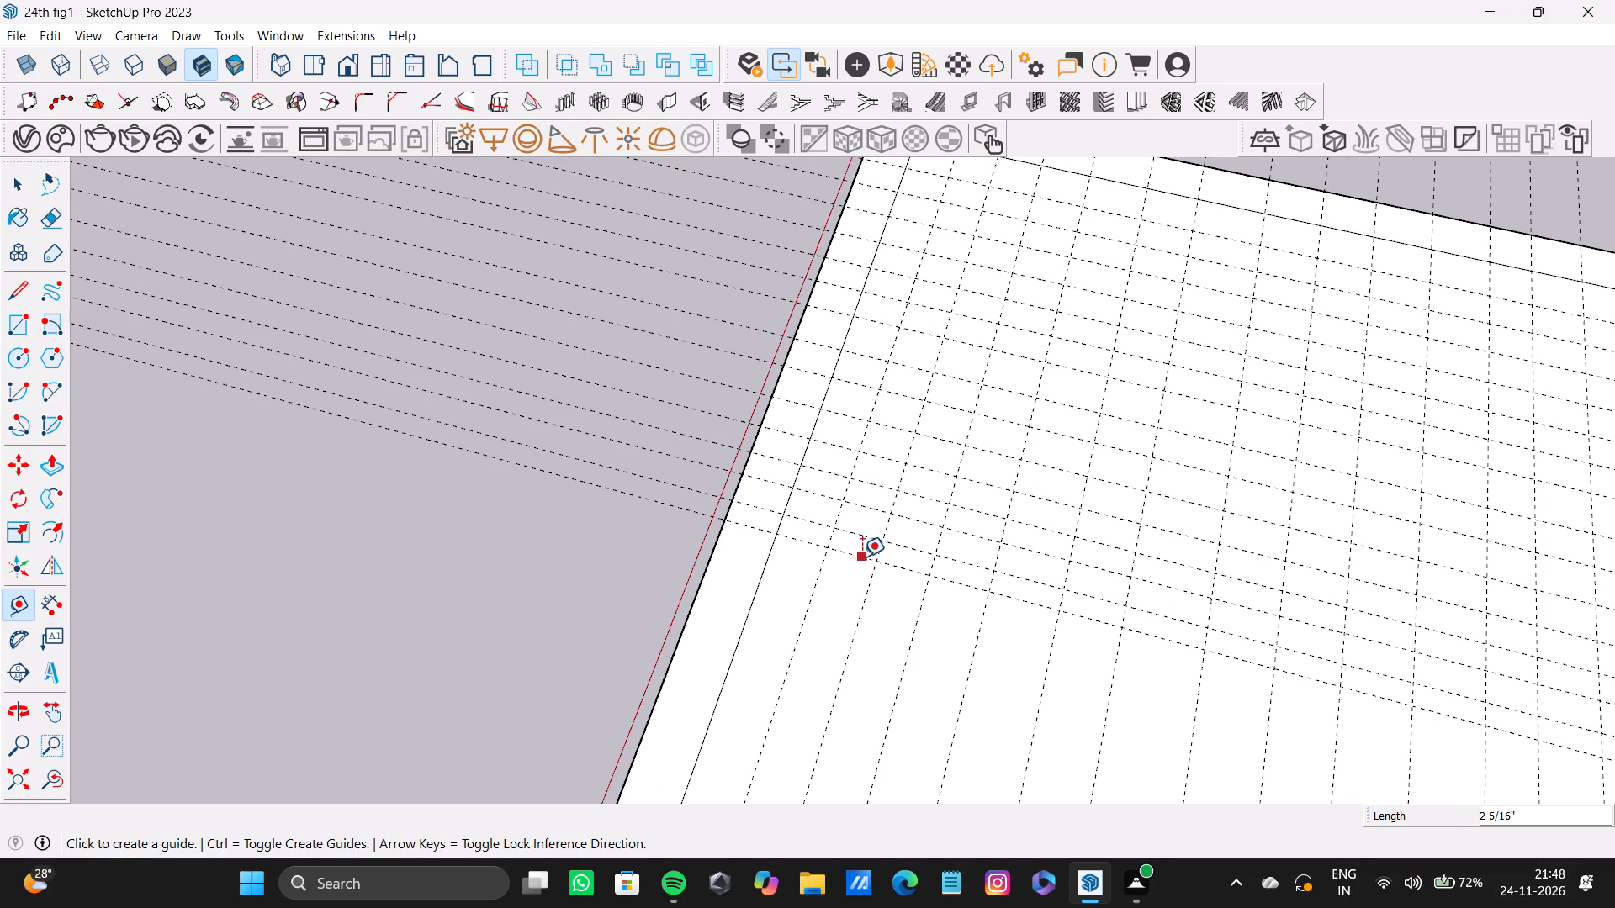
{"action": "double_click", "coordinate": [864, 581]}
{"action": "double_click", "coordinate": [854, 602]}
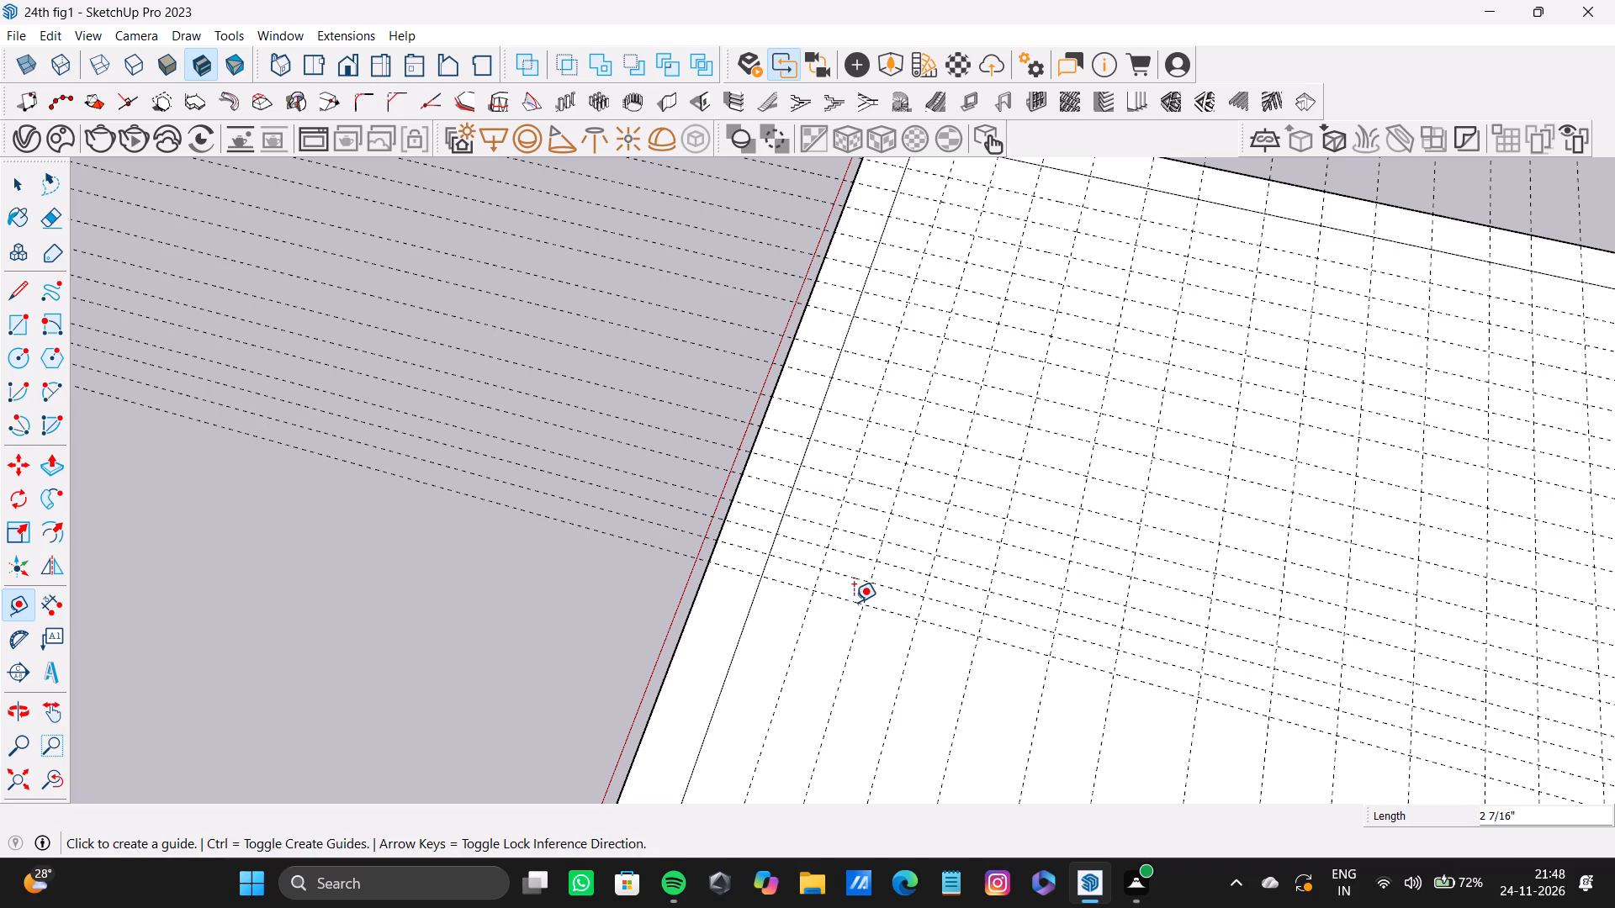
{"action": "left_click", "coordinate": [852, 623]}
Add in-between crossing guides about 2 inches from the far inner border line and about 2 5/16 inches from a guide farther along.
{"action": "scroll", "coordinate": [887, 594], "scroll_direction": "down", "scroll_amount": 4}
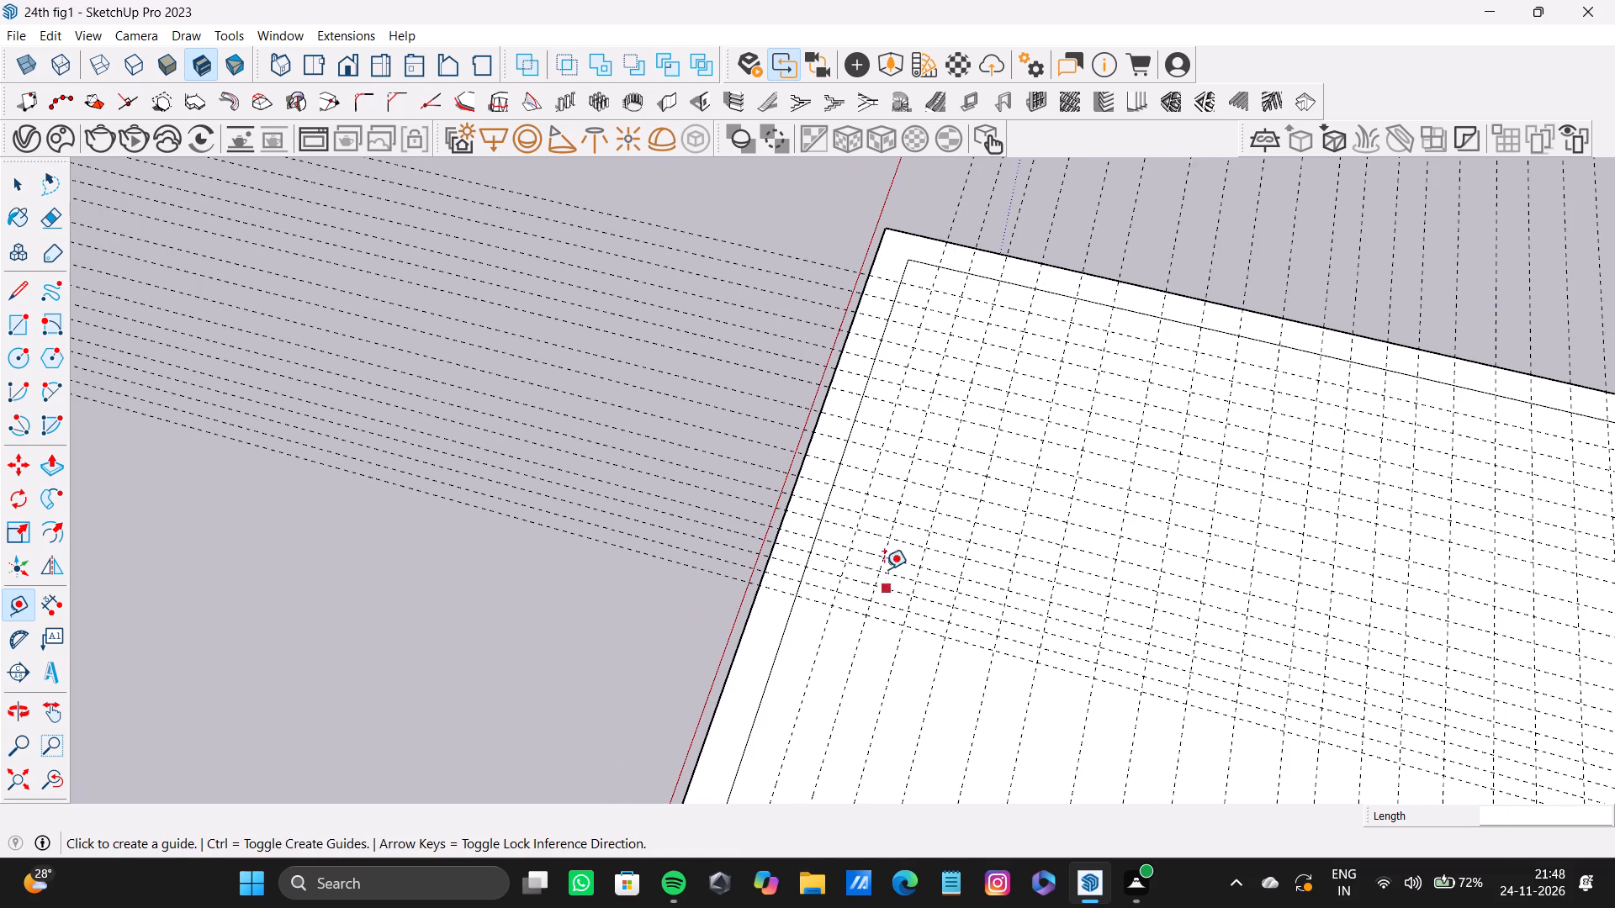
{"action": "scroll", "coordinate": [953, 268], "scroll_direction": "up", "scroll_amount": 7}
{"action": "left_click", "coordinate": [940, 265]}
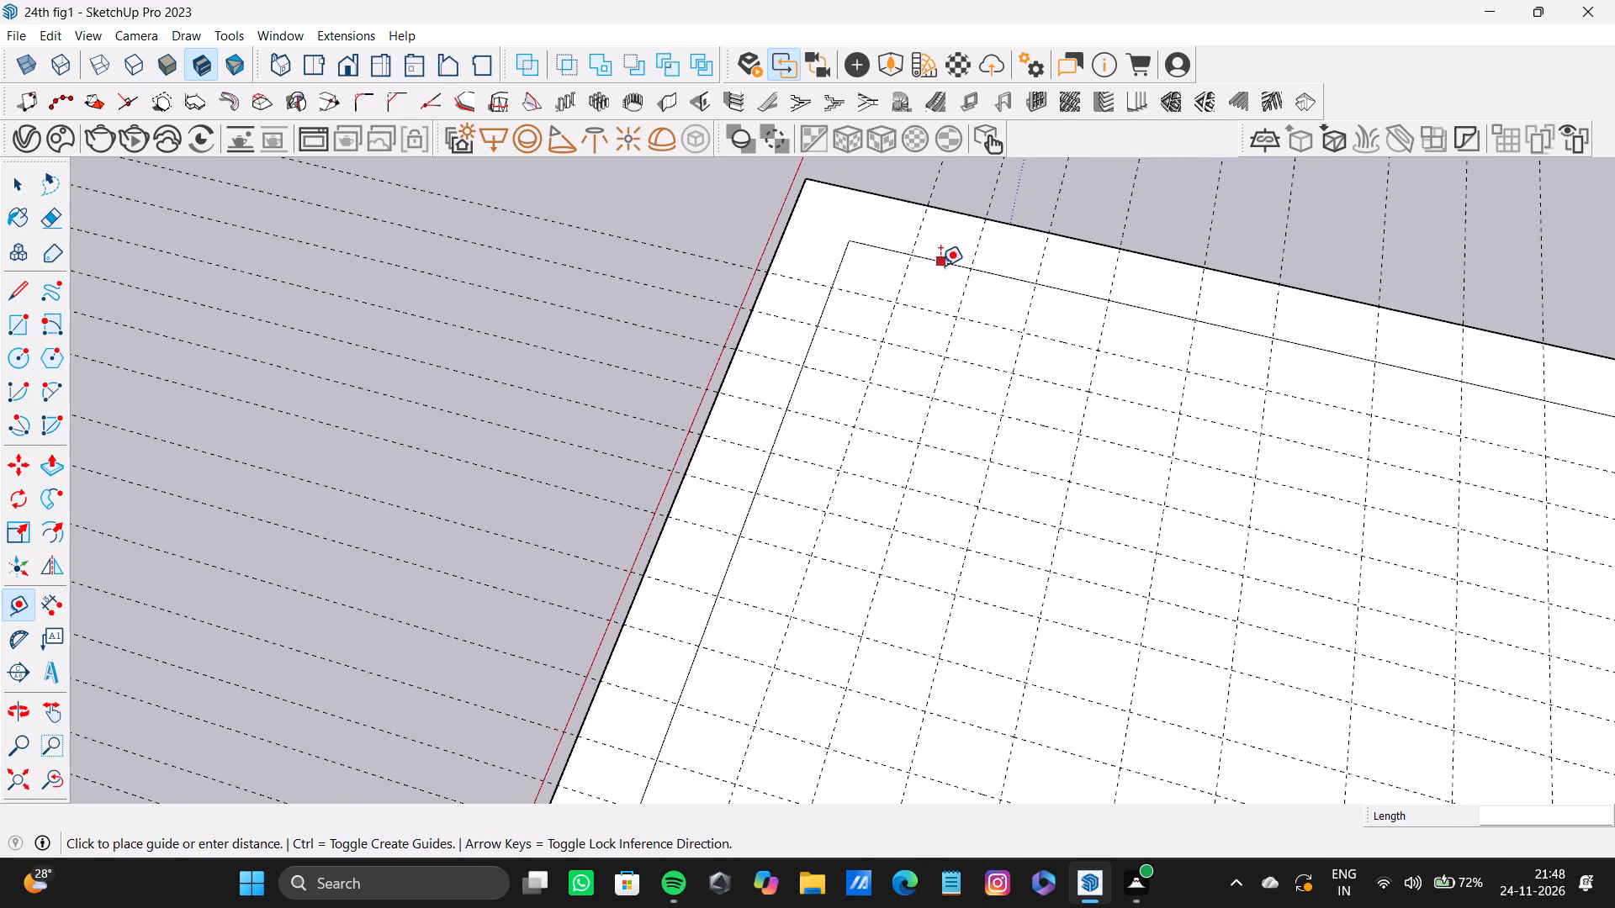
{"action": "left_click", "coordinate": [959, 285]}
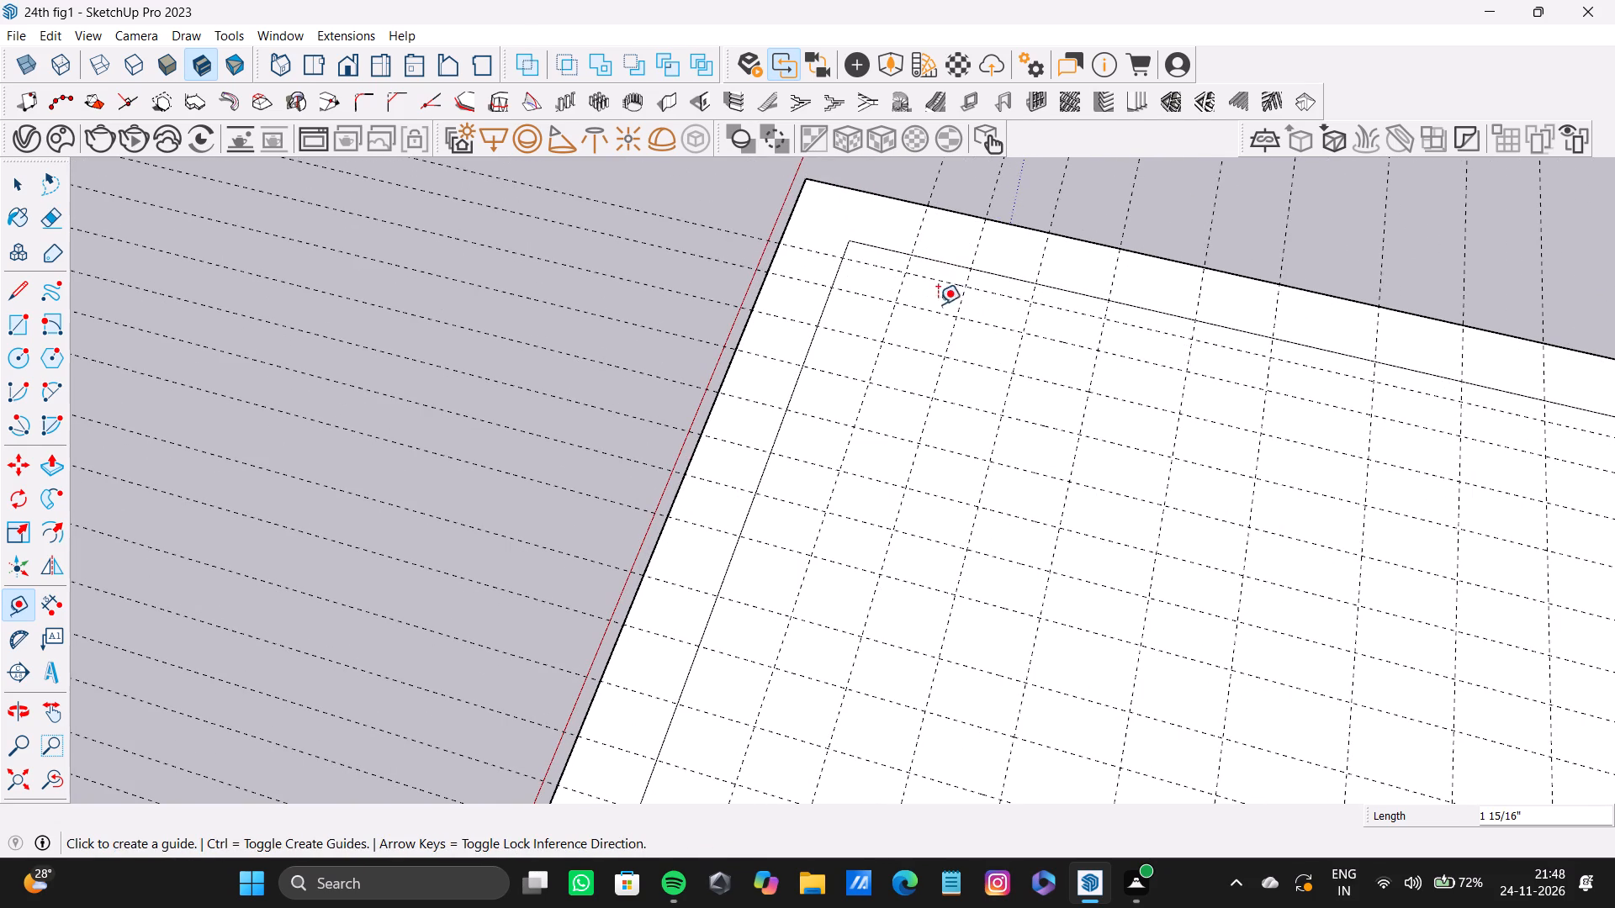
{"action": "scroll", "coordinate": [909, 448], "scroll_direction": "down", "scroll_amount": 8}
{"action": "scroll", "coordinate": [883, 520], "scroll_direction": "up", "scroll_amount": 3}
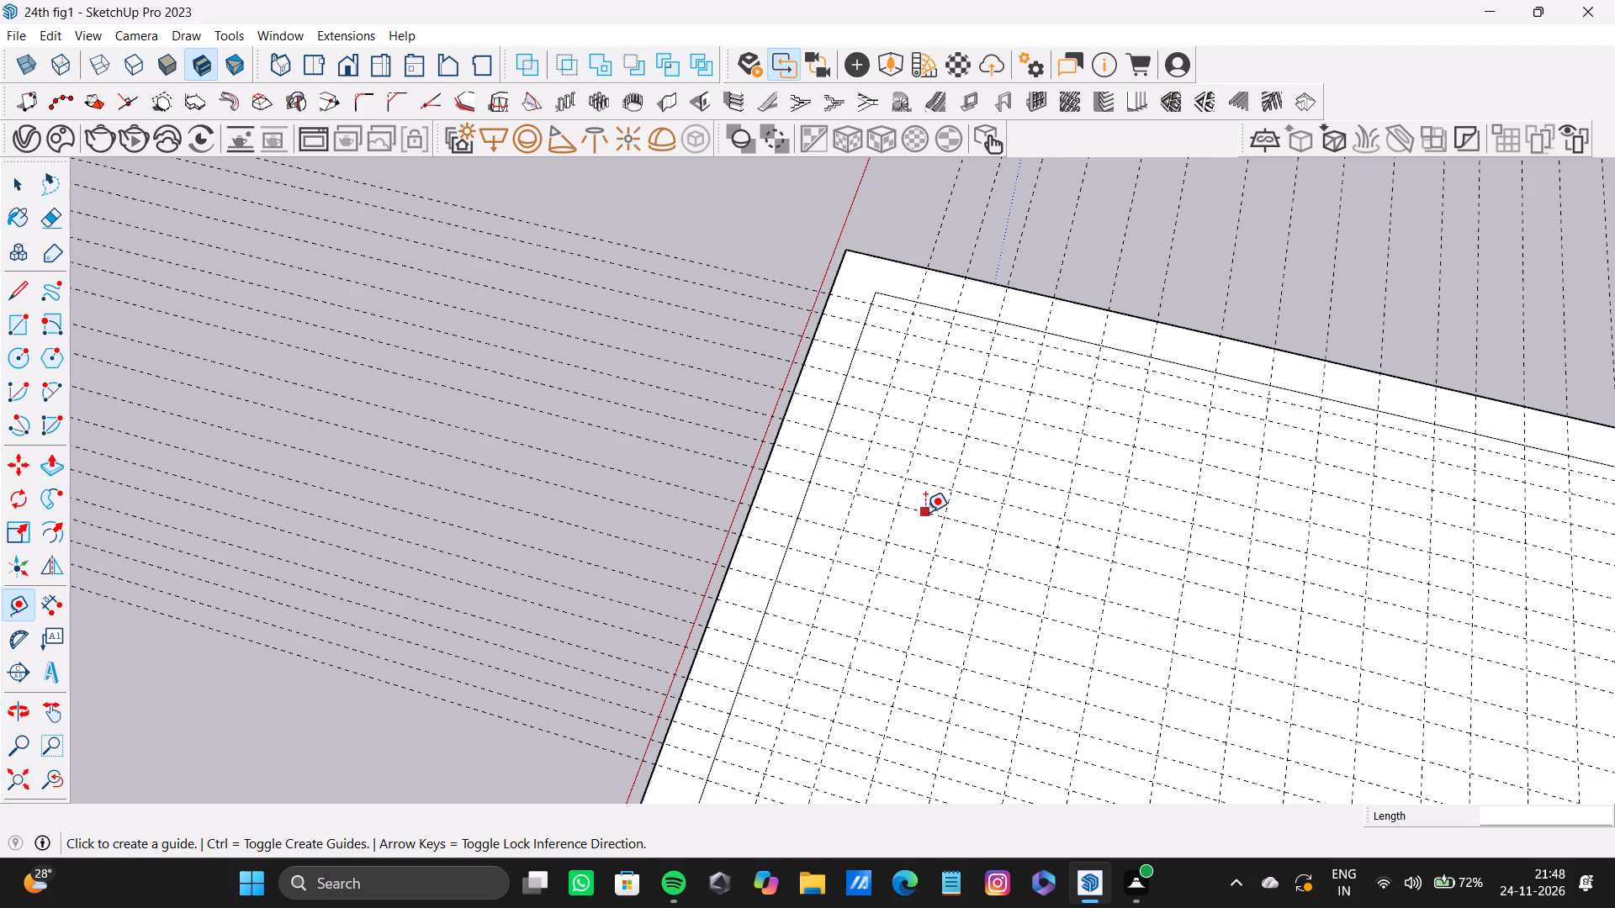
{"action": "left_click", "coordinate": [924, 512]}
{"action": "left_click", "coordinate": [927, 532]}
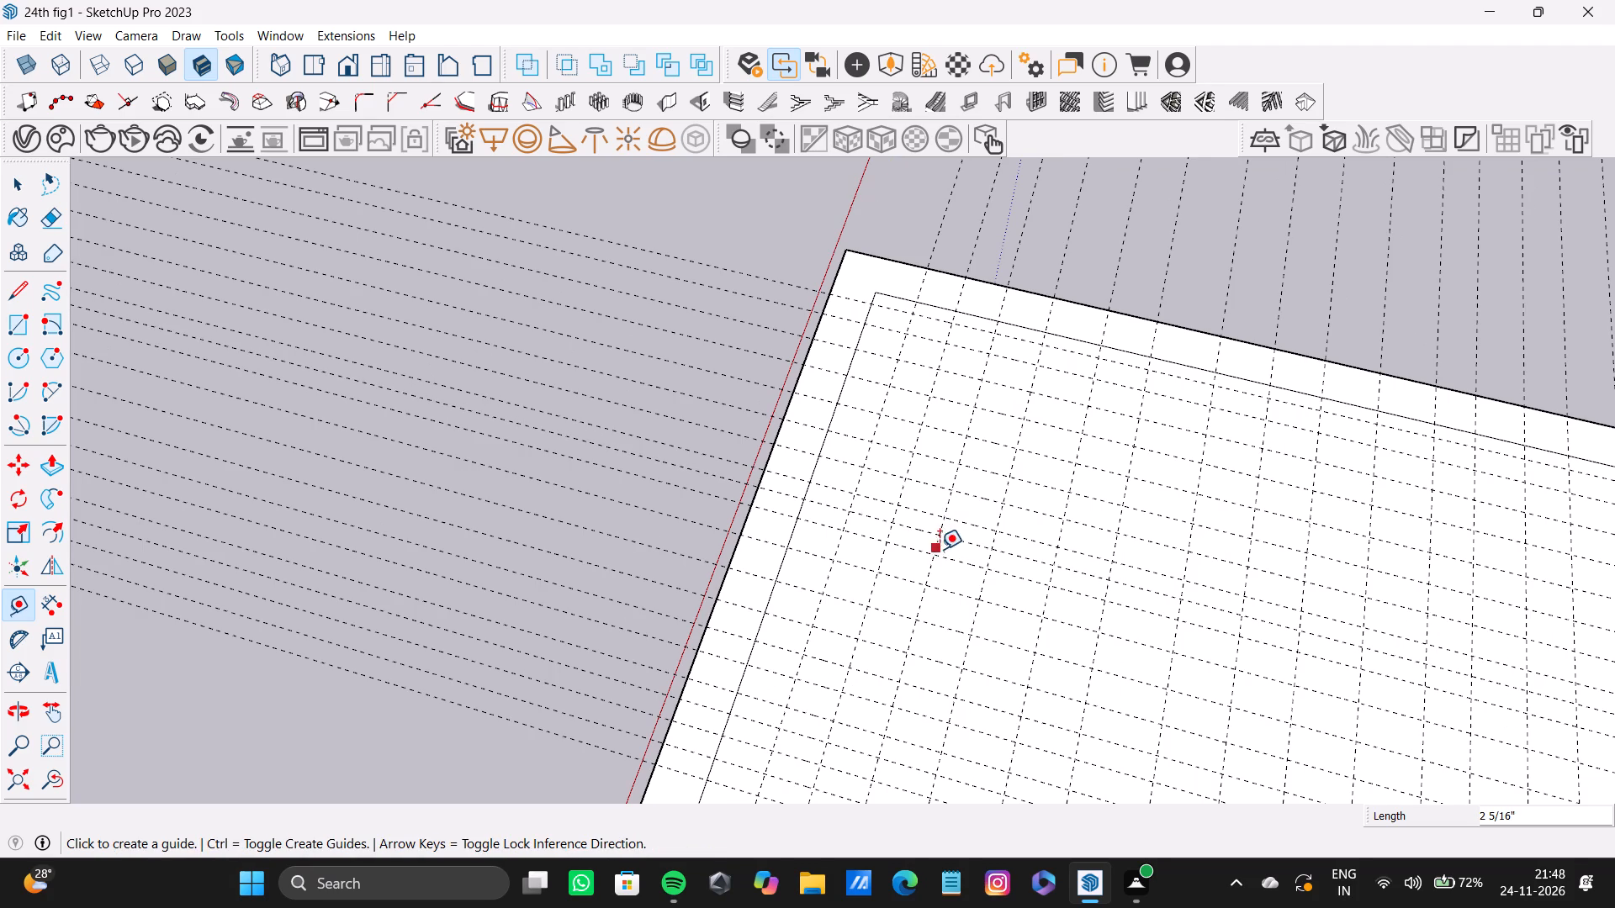
Extend the crossing guides from the last one toward the slab's near end, roughly 2 1/2 inches apart.
{"action": "scroll", "coordinate": [905, 566], "scroll_direction": "down", "scroll_amount": 3}
{"action": "scroll", "coordinate": [945, 504], "scroll_direction": "down", "scroll_amount": 5}
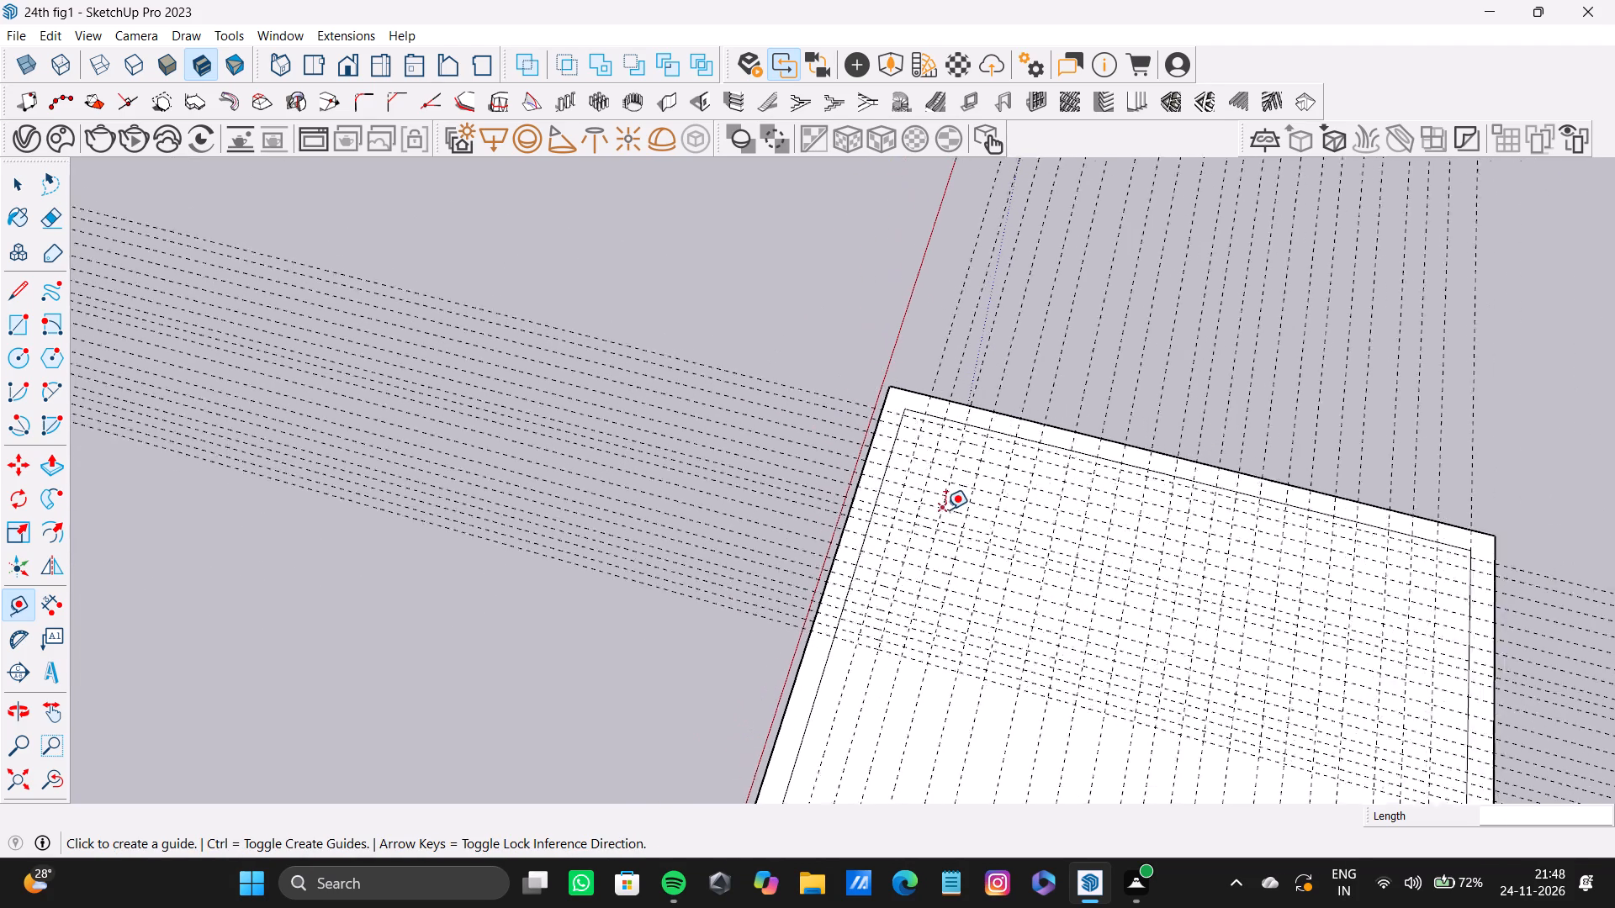
{"action": "scroll", "coordinate": [945, 509], "scroll_direction": "down", "scroll_amount": 2}
{"action": "scroll", "coordinate": [842, 623], "scroll_direction": "up", "scroll_amount": 5}
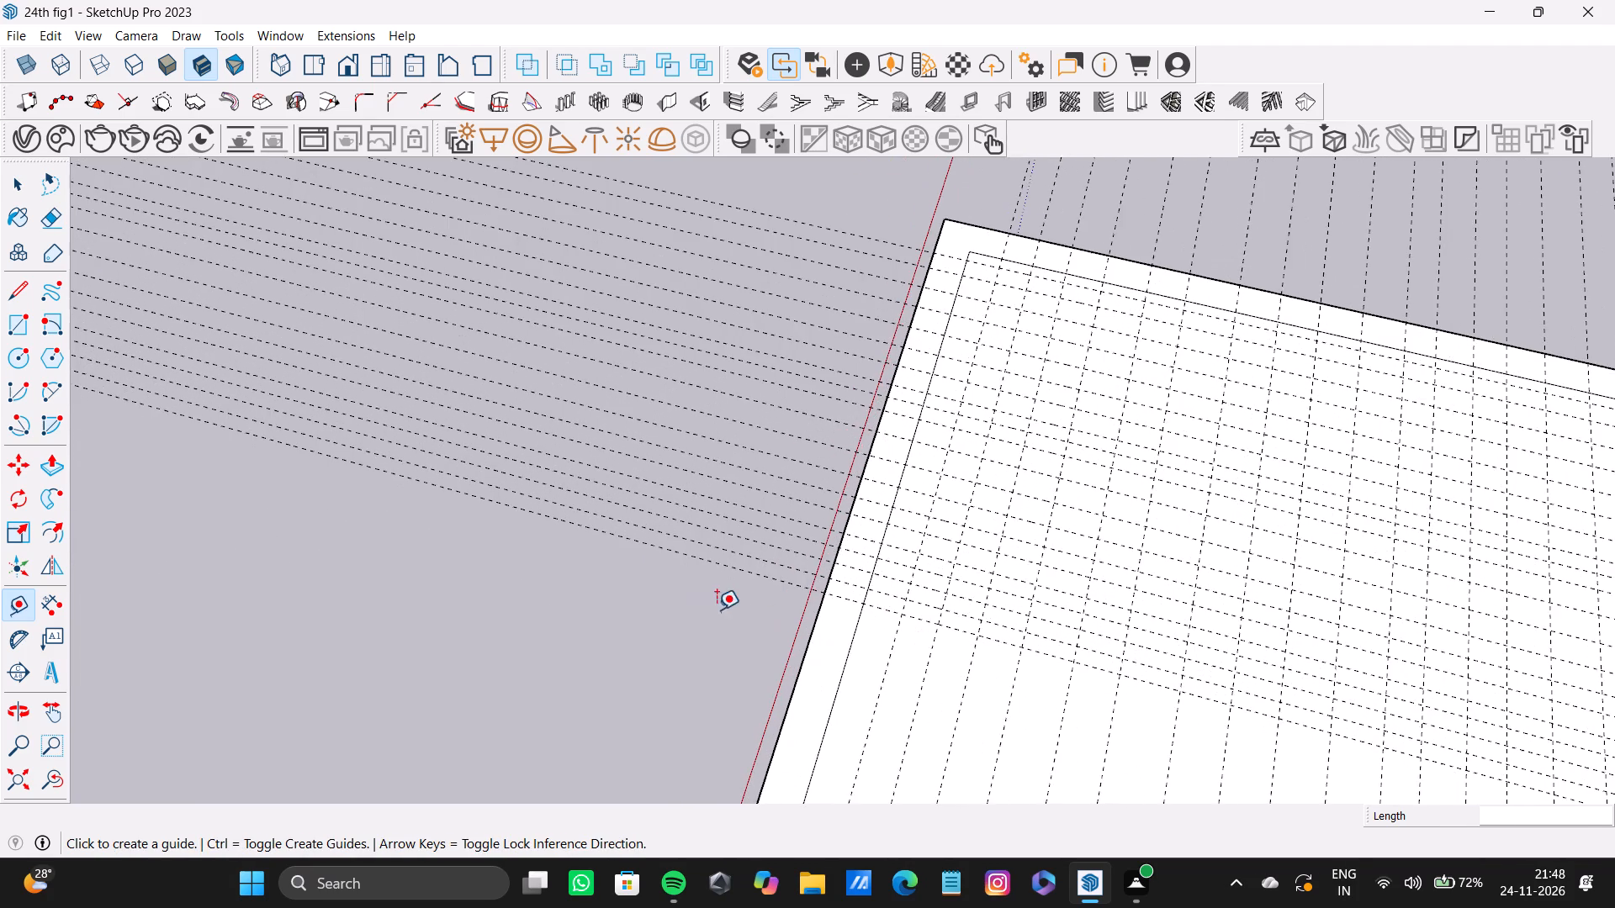
{"action": "scroll", "coordinate": [717, 610], "scroll_direction": "up", "scroll_amount": 6}
{"action": "left_click", "coordinate": [932, 611]}
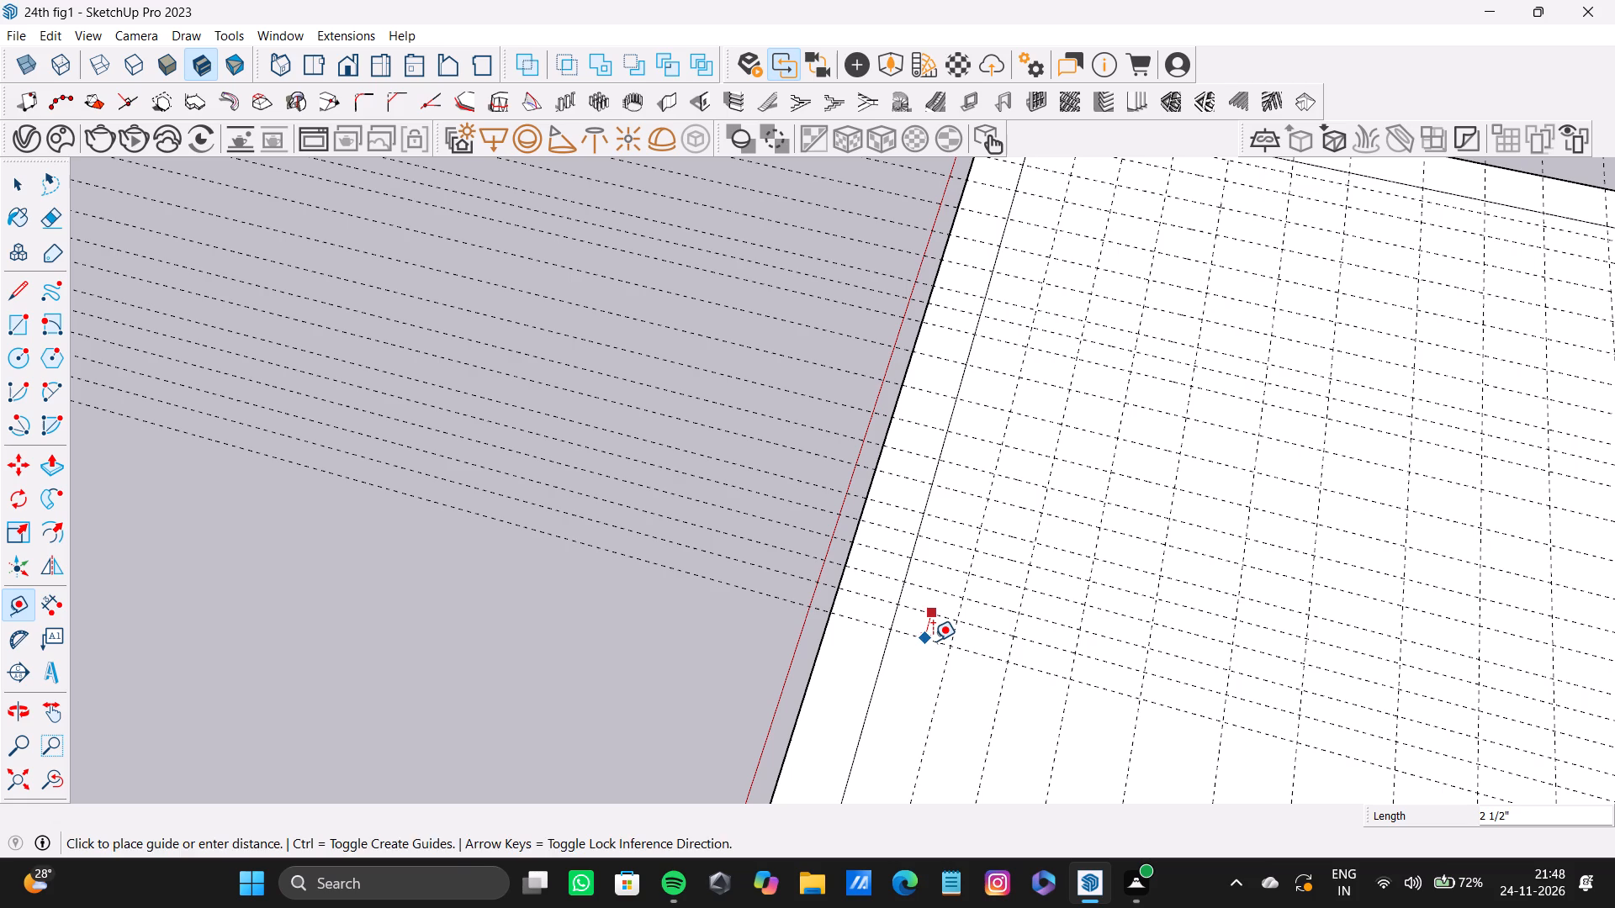
{"action": "double_click", "coordinate": [932, 641]}
{"action": "double_click", "coordinate": [928, 668]}
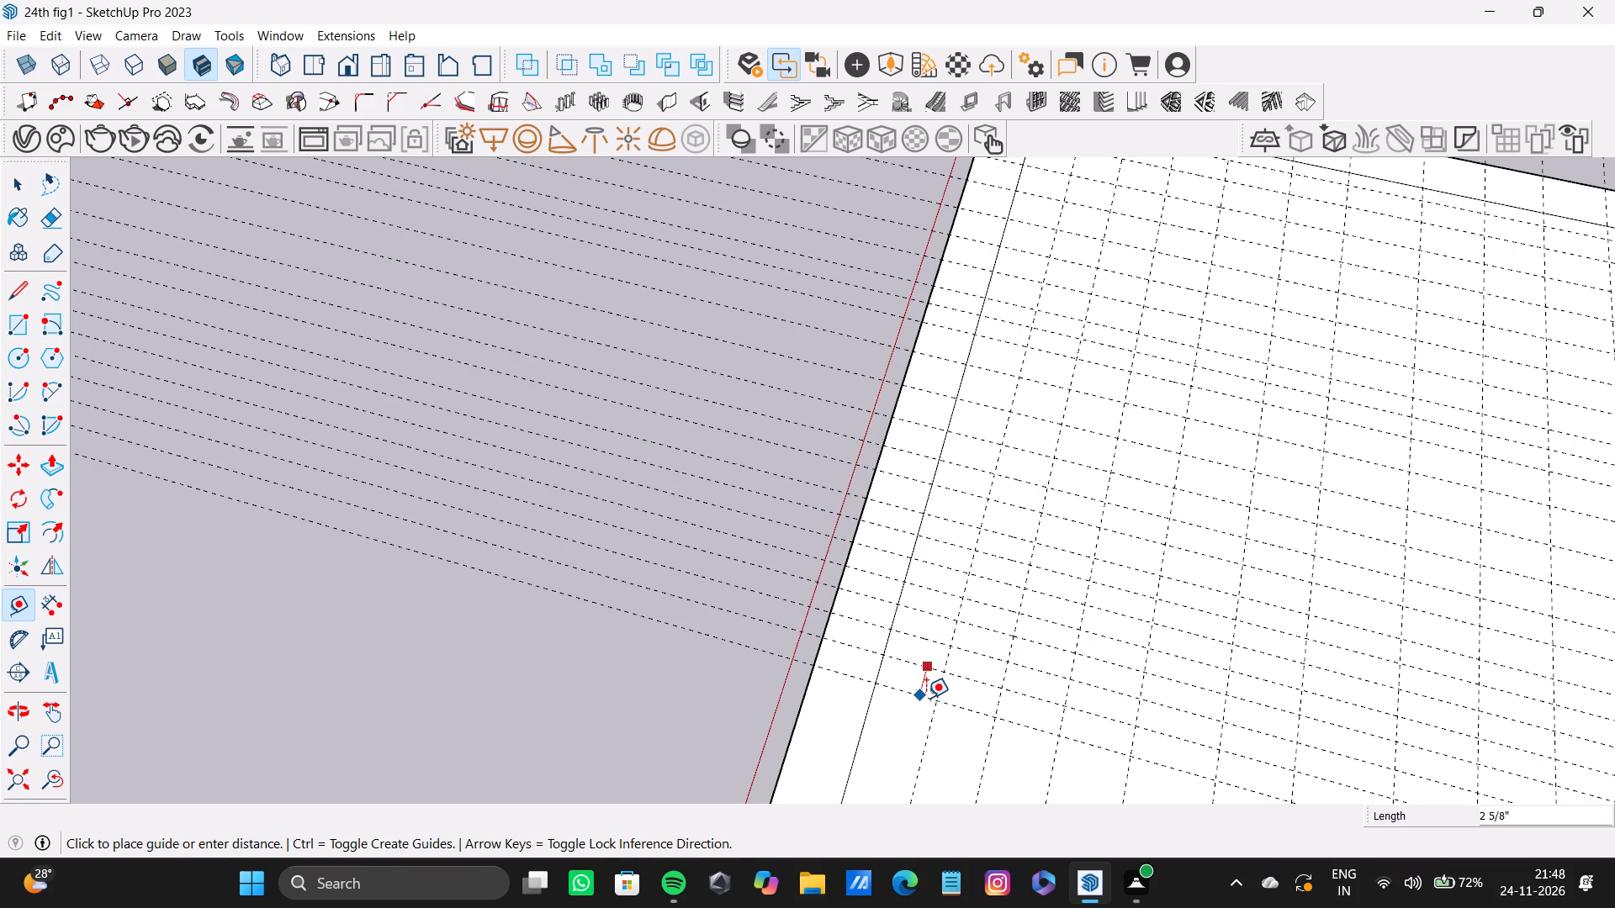
{"action": "double_click", "coordinate": [926, 698]}
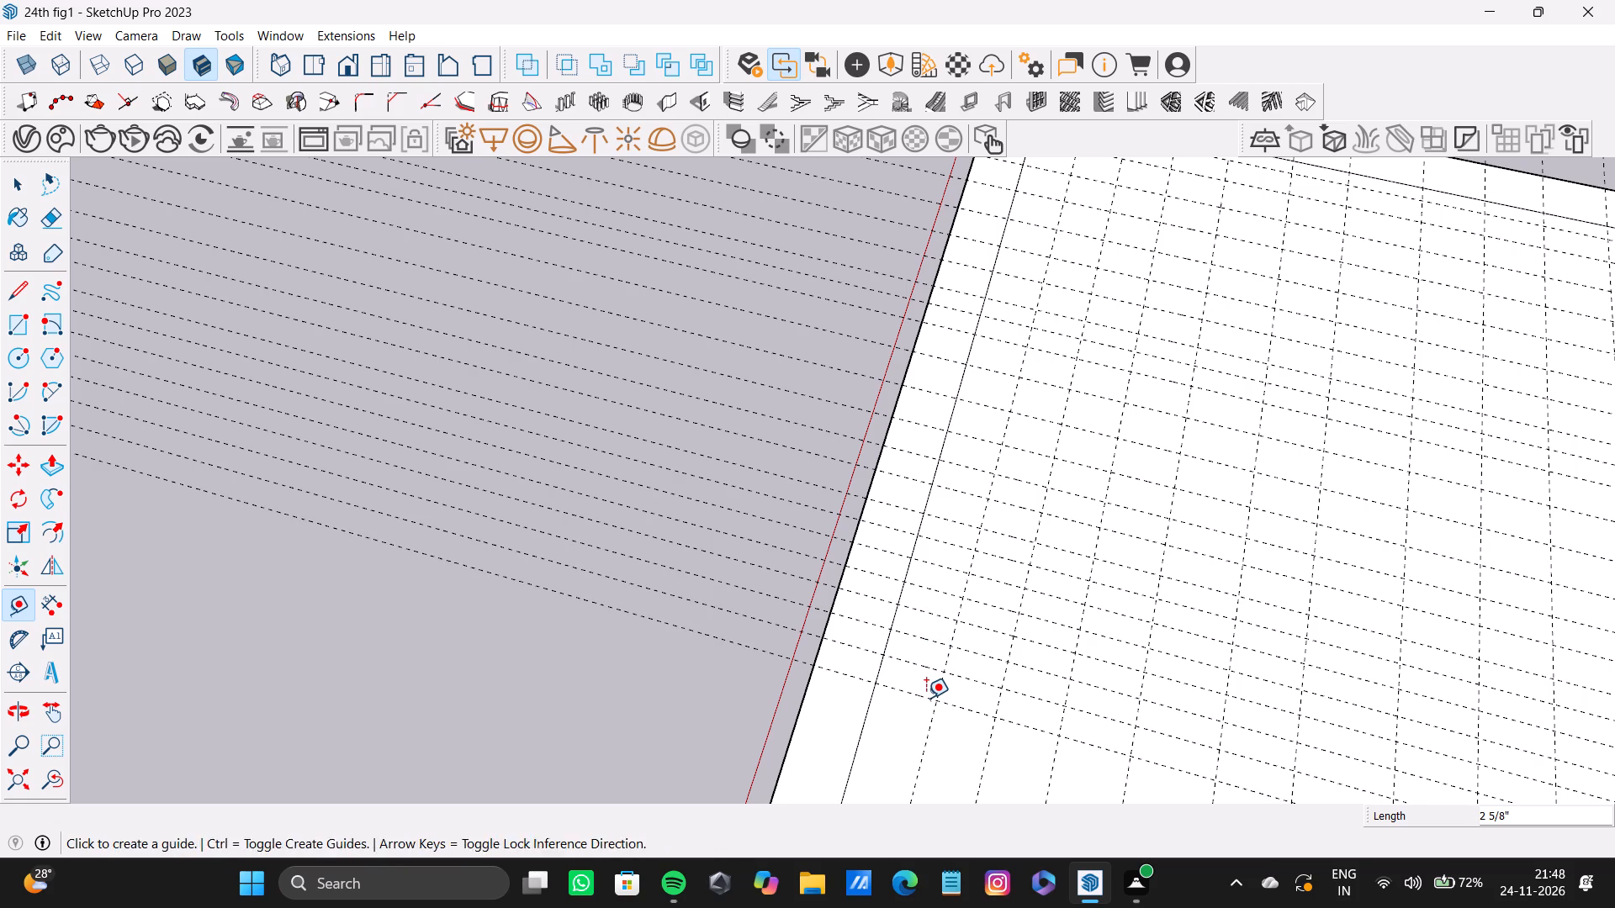
{"action": "left_click", "coordinate": [909, 725]}
Continue the crossing guides farther toward the slab's near end, roughly 1 5/8 to 2 5/8 inches apart.
{"action": "scroll", "coordinate": [859, 673], "scroll_direction": "down", "scroll_amount": 5}
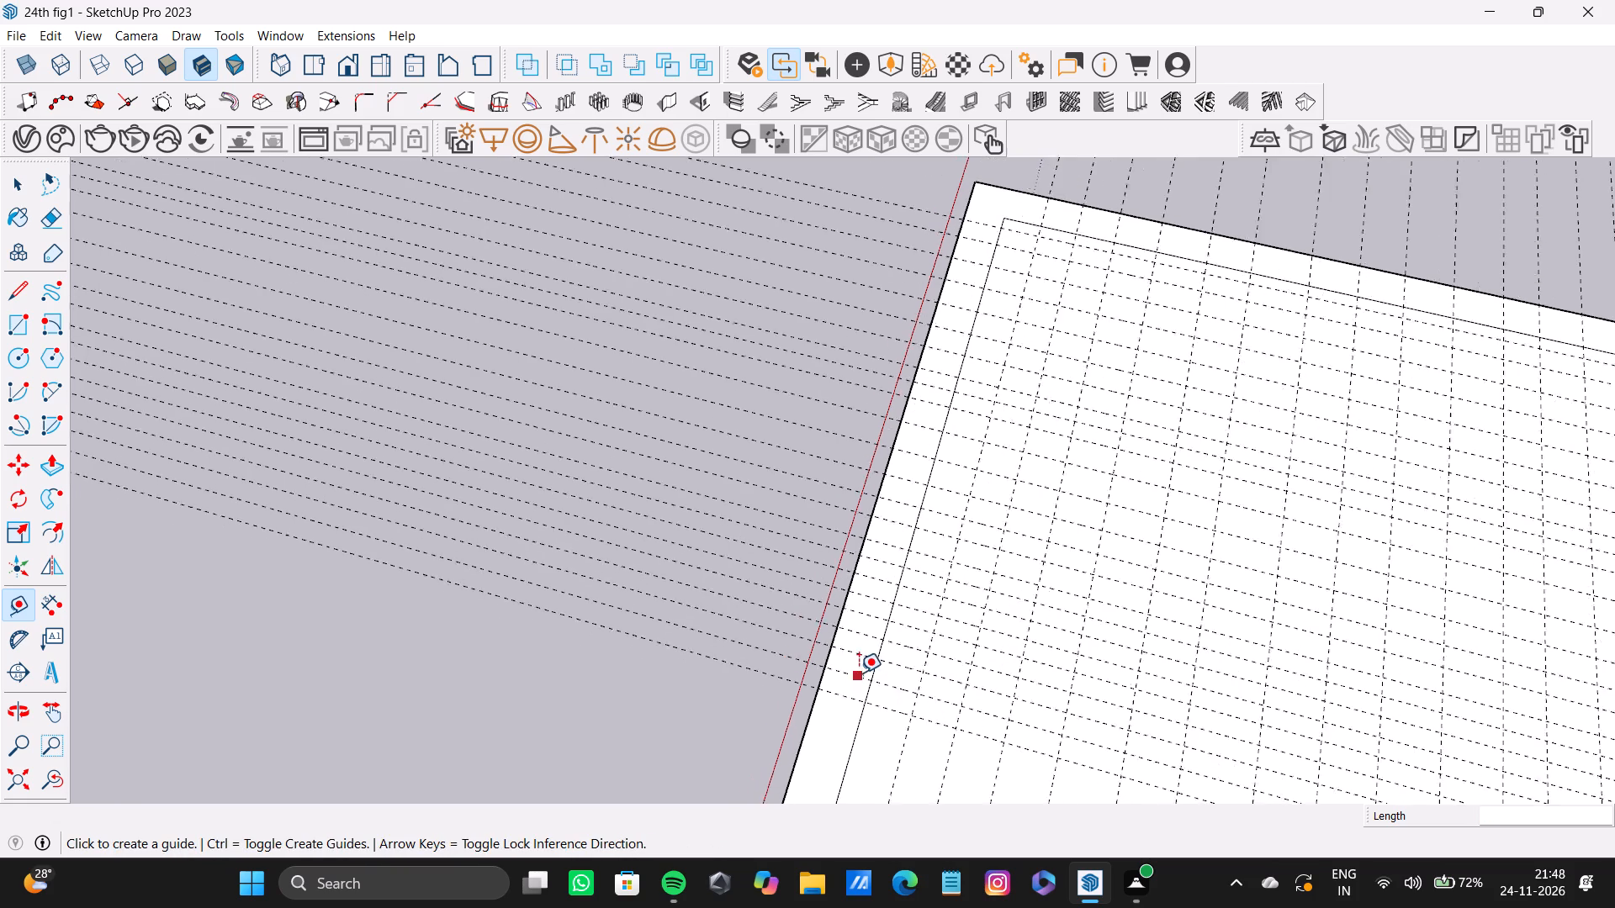
{"action": "scroll", "coordinate": [880, 710], "scroll_direction": "up", "scroll_amount": 4}
{"action": "left_click", "coordinate": [892, 696]}
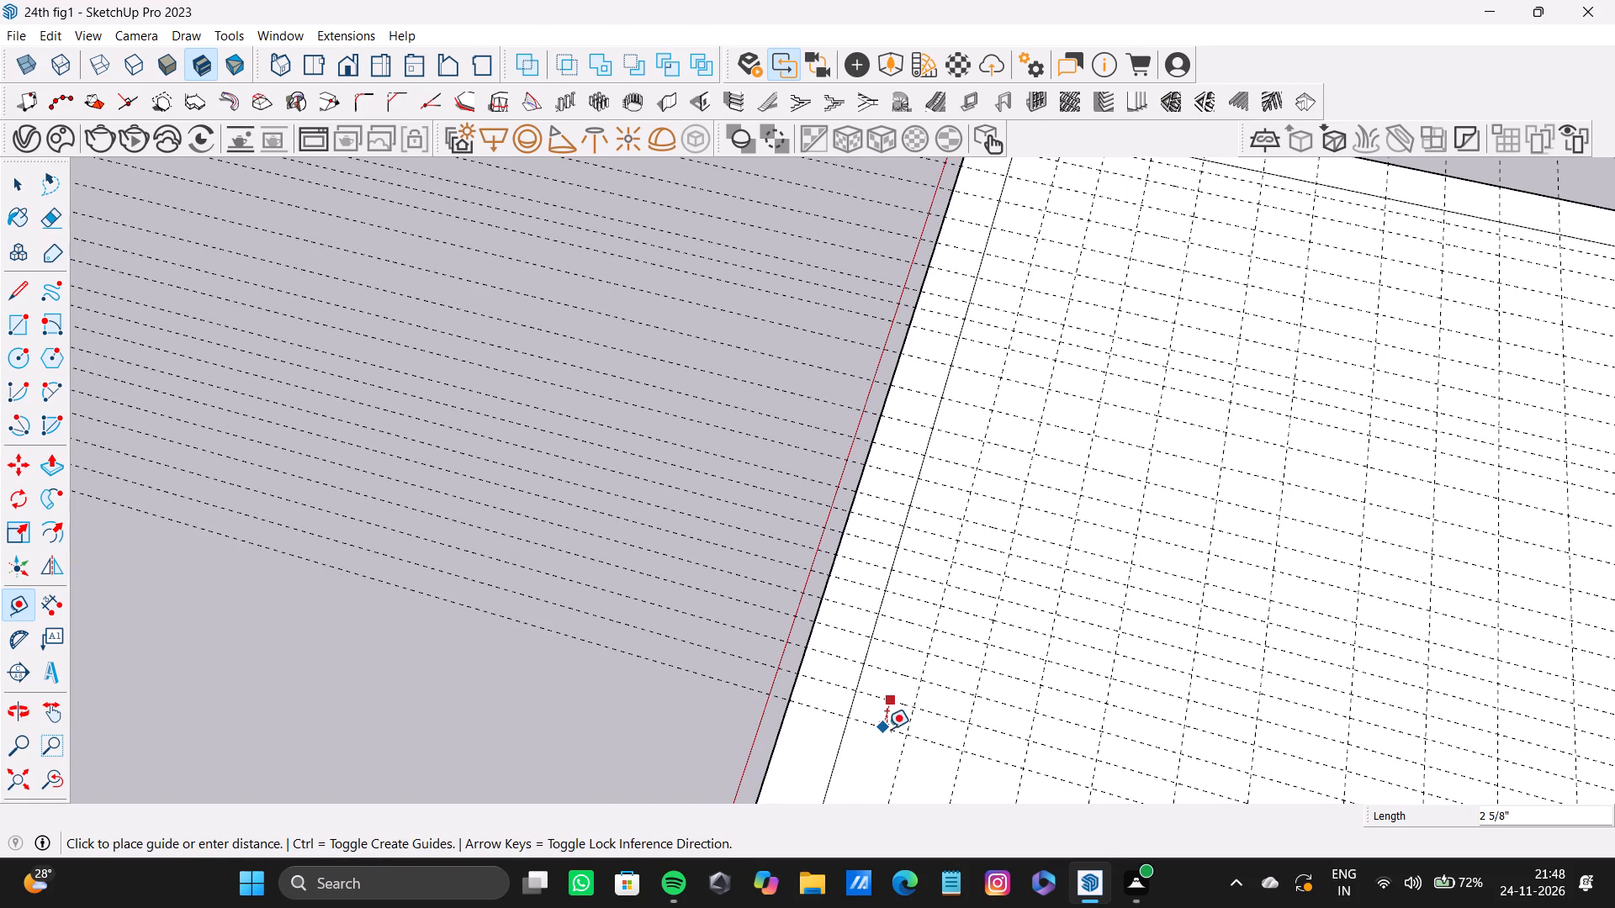
{"action": "double_click", "coordinate": [885, 727]}
{"action": "left_click", "coordinate": [874, 755]}
{"action": "left_click_drag", "start_coordinate": [877, 754], "coordinate": [876, 777]}
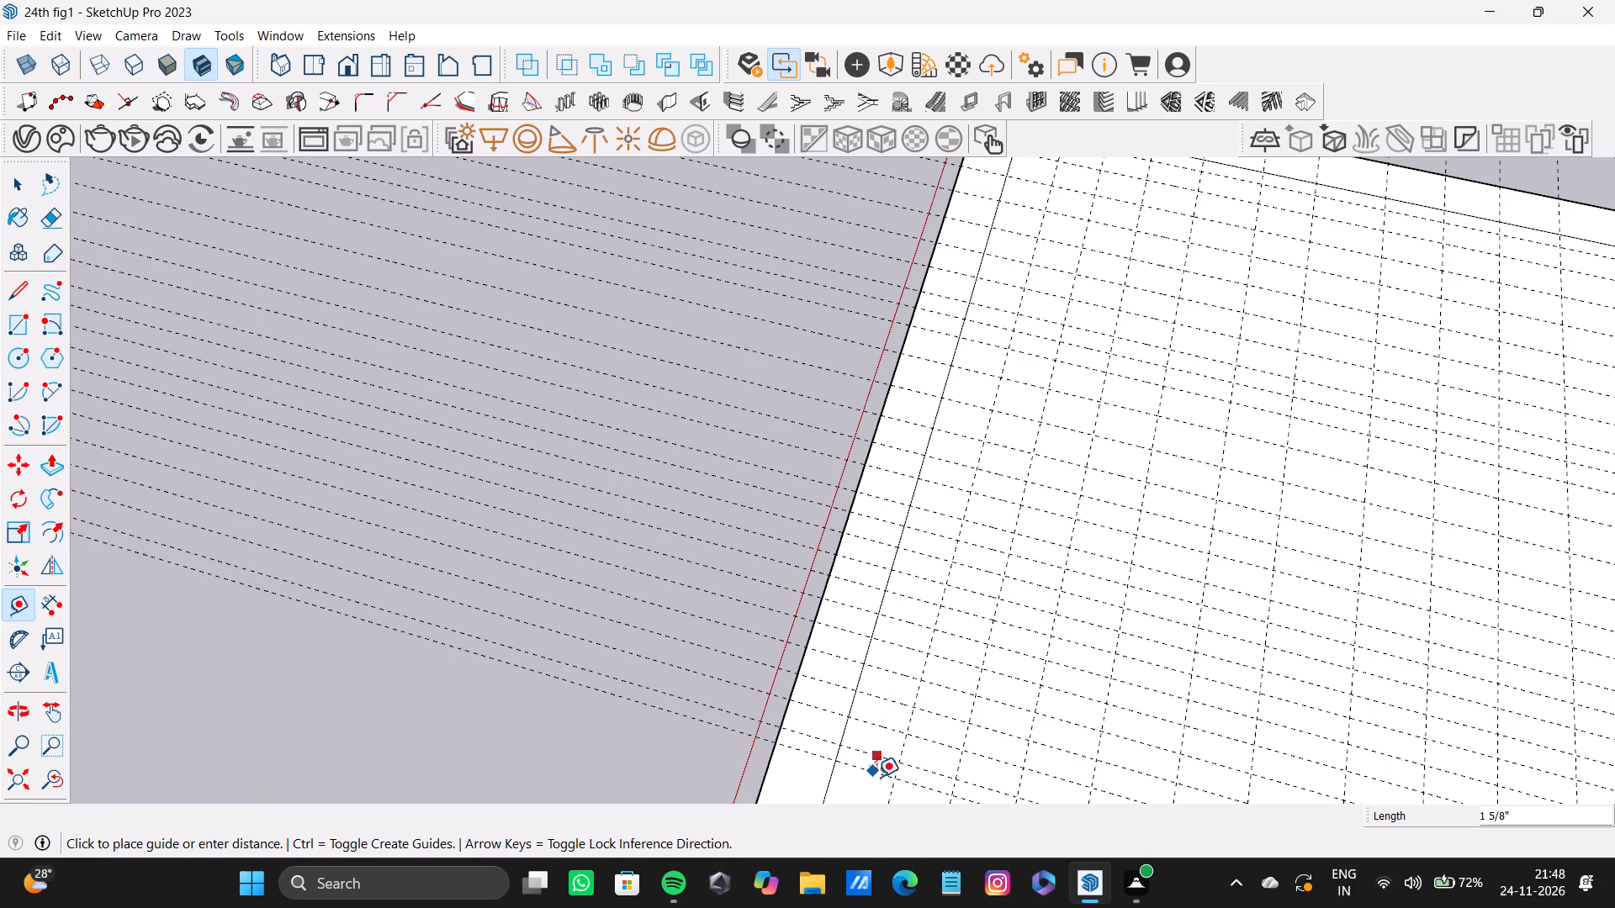
{"action": "left_click_drag", "start_coordinate": [876, 777], "coordinate": [876, 779]}
{"action": "left_click", "coordinate": [871, 781]}
Fill two of the wider gaps between the earlier crossing guides with in-between guides, roughly 2 inches from their neighbours.
{"action": "scroll", "coordinate": [955, 699], "scroll_direction": "down", "scroll_amount": 9}
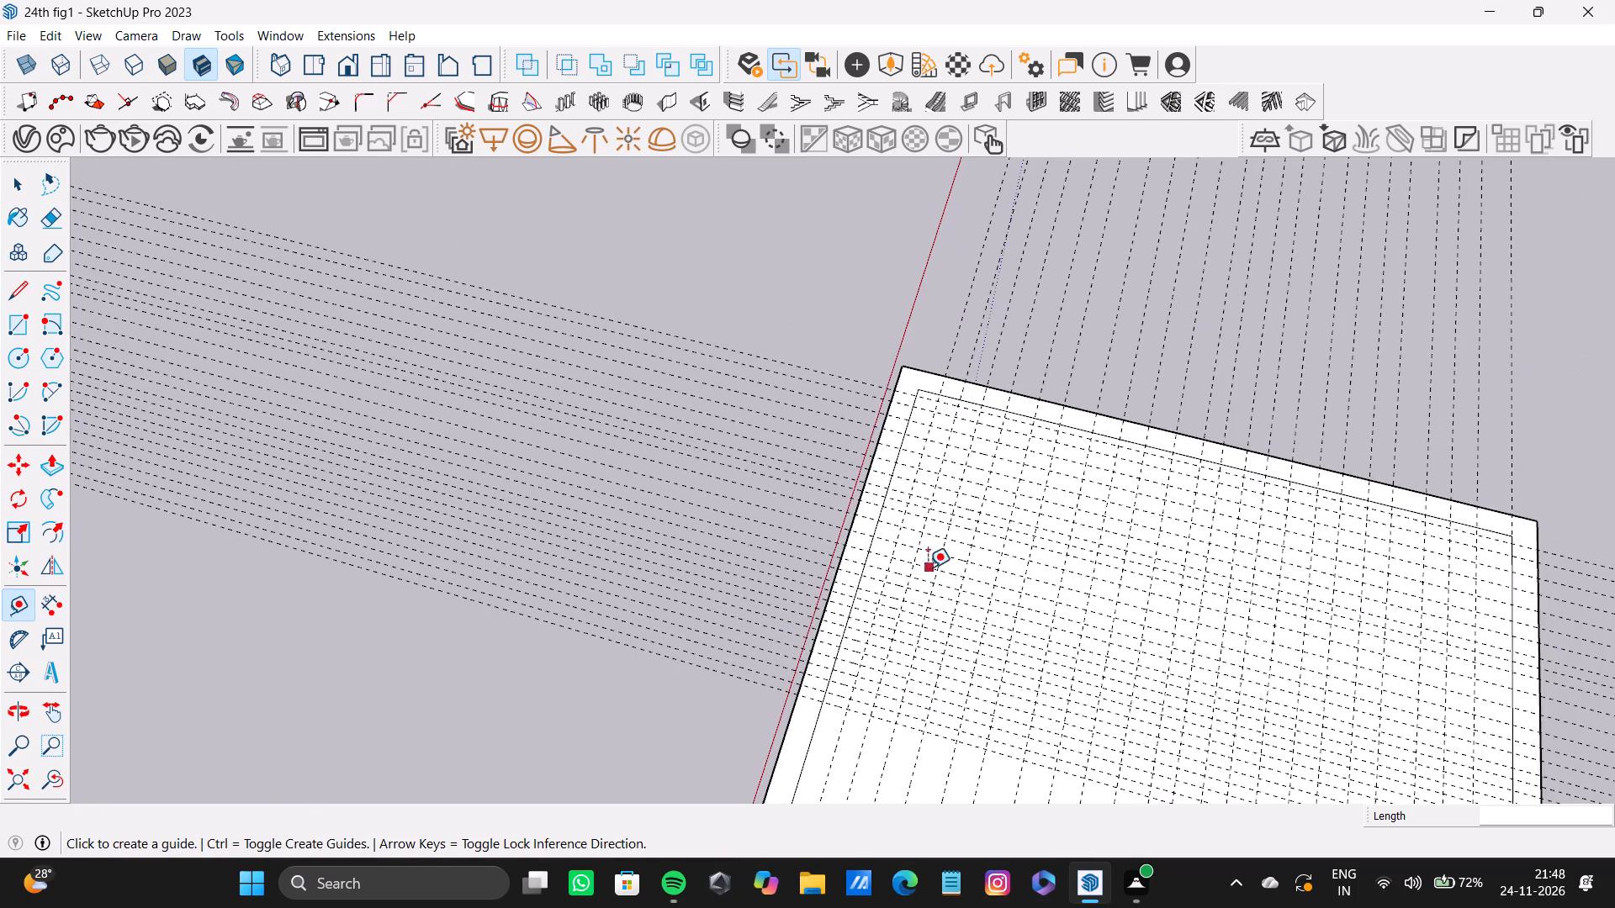
{"action": "scroll", "coordinate": [948, 536], "scroll_direction": "up", "scroll_amount": 8}
{"action": "left_click", "coordinate": [909, 565]}
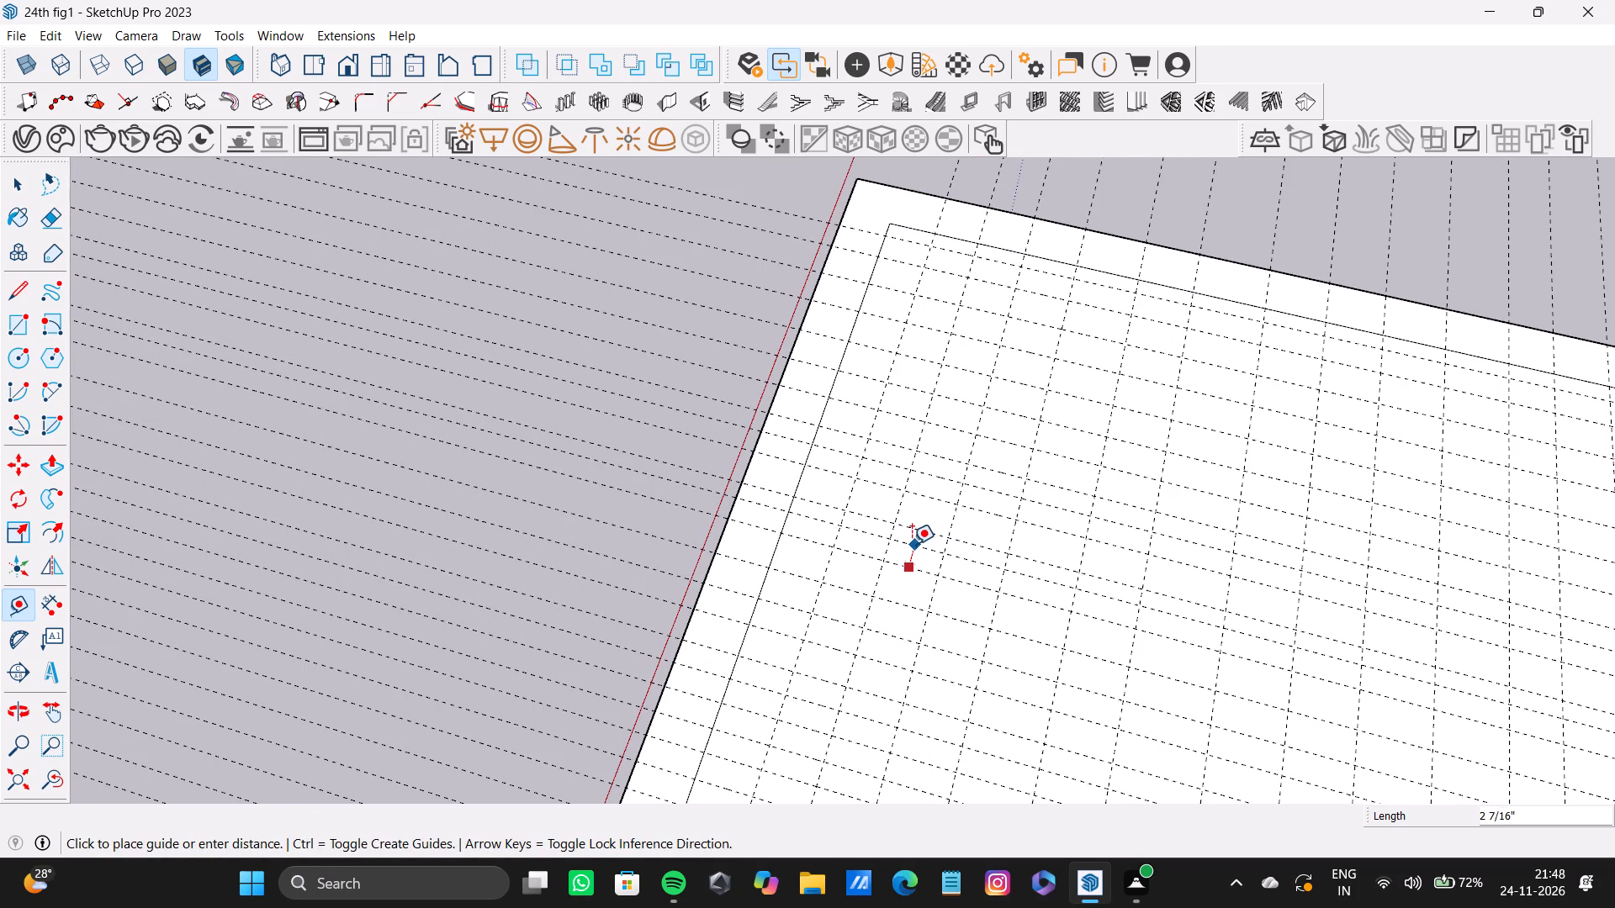
{"action": "left_click", "coordinate": [913, 548]}
{"action": "left_click", "coordinate": [920, 527]}
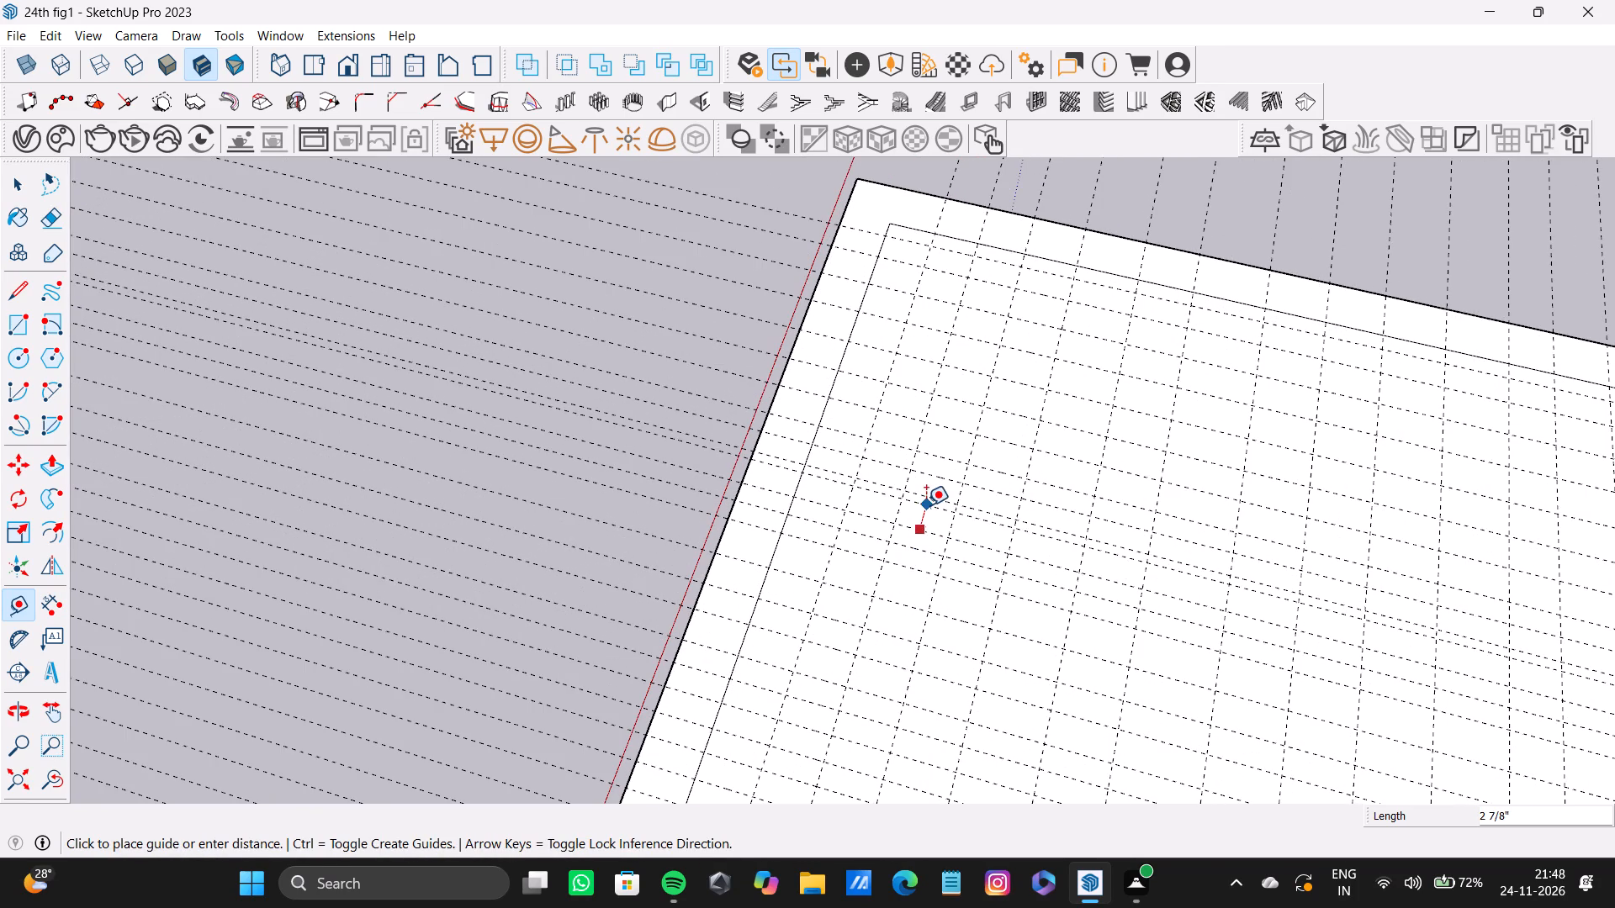
{"action": "left_click", "coordinate": [926, 515]}
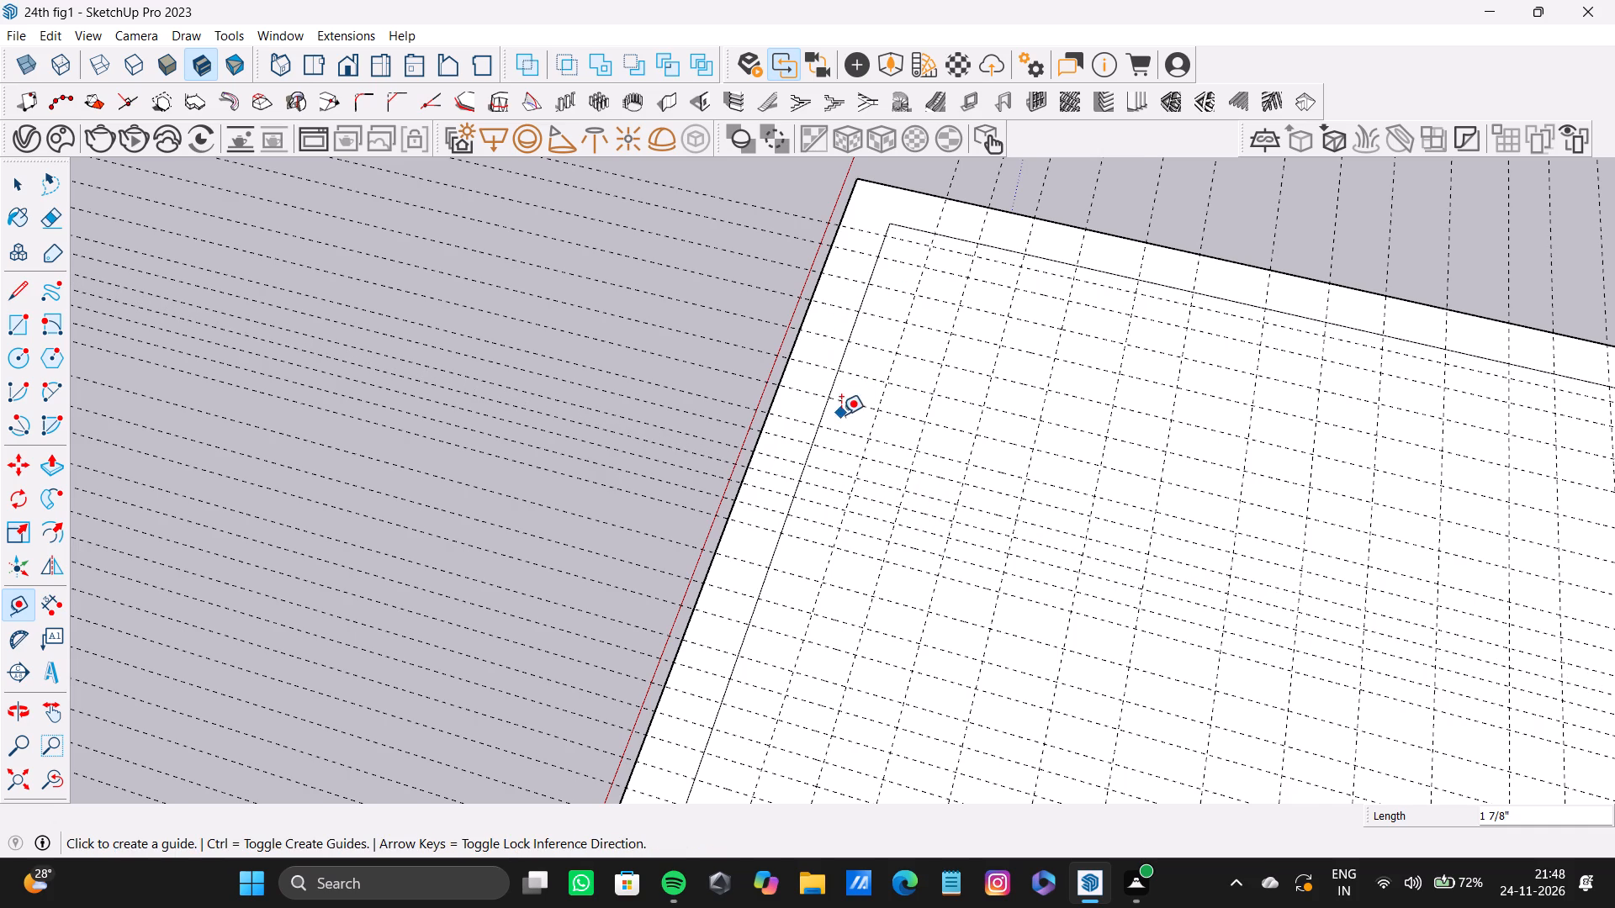
Add in-between guides in the next wide gaps toward the slab's far end, about 2 inches from their neighbours.
{"action": "scroll", "coordinate": [841, 416], "scroll_direction": "up", "scroll_amount": 3}
{"action": "left_click", "coordinate": [847, 441]}
{"action": "left_click", "coordinate": [851, 419]}
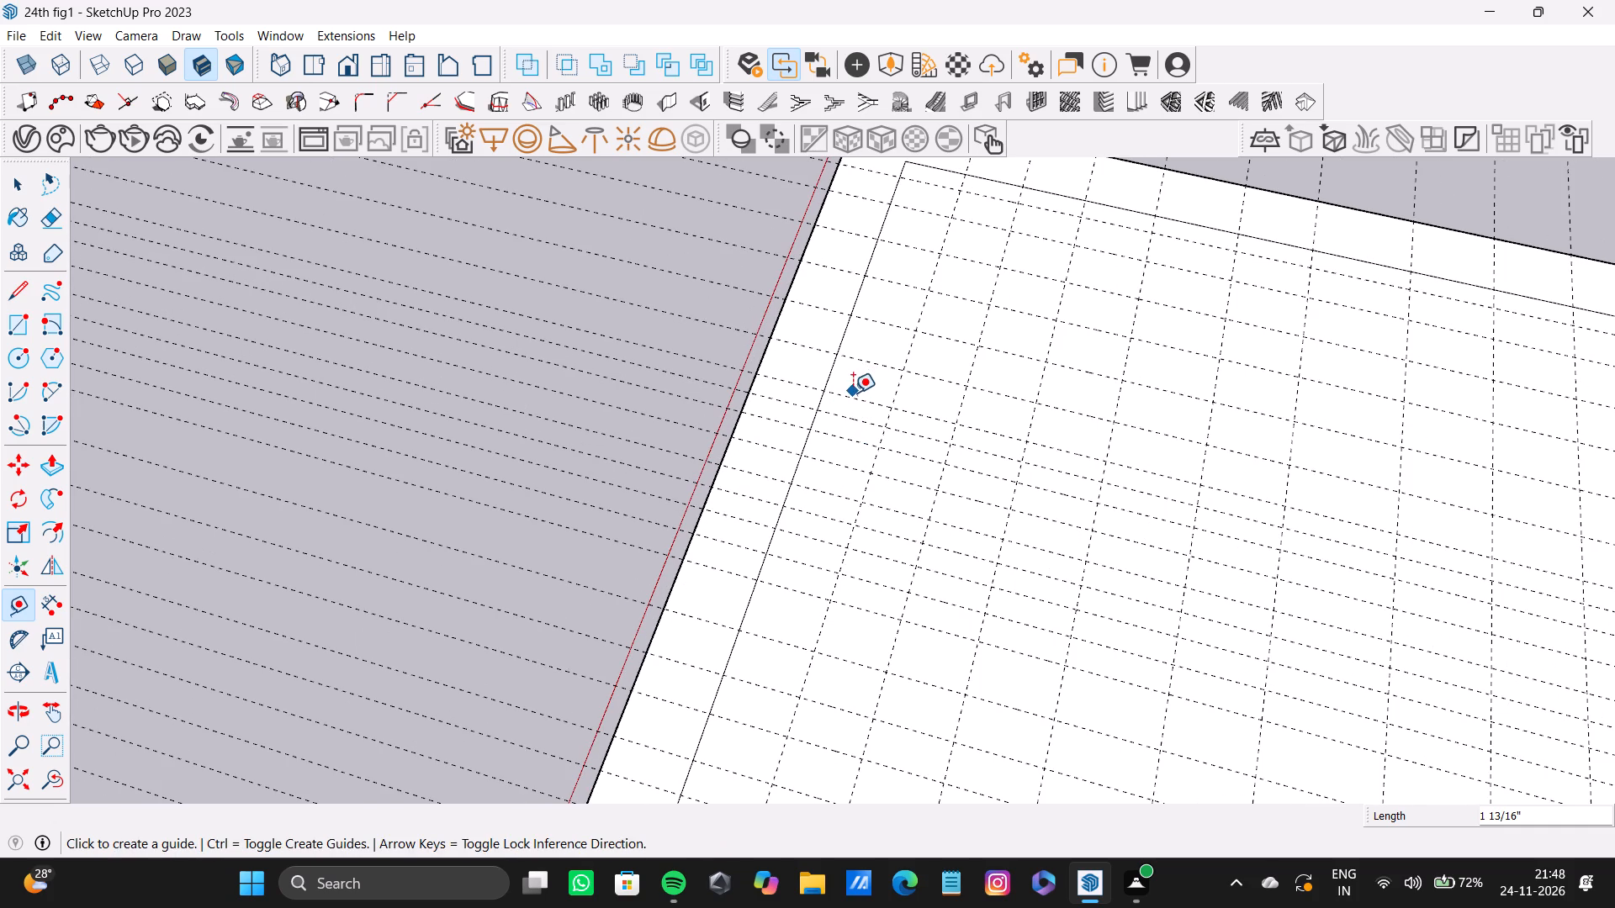
{"action": "left_click", "coordinate": [853, 393]}
{"action": "left_click", "coordinate": [863, 380]}
{"action": "left_click", "coordinate": [863, 356]}
{"action": "left_click", "coordinate": [866, 339]}
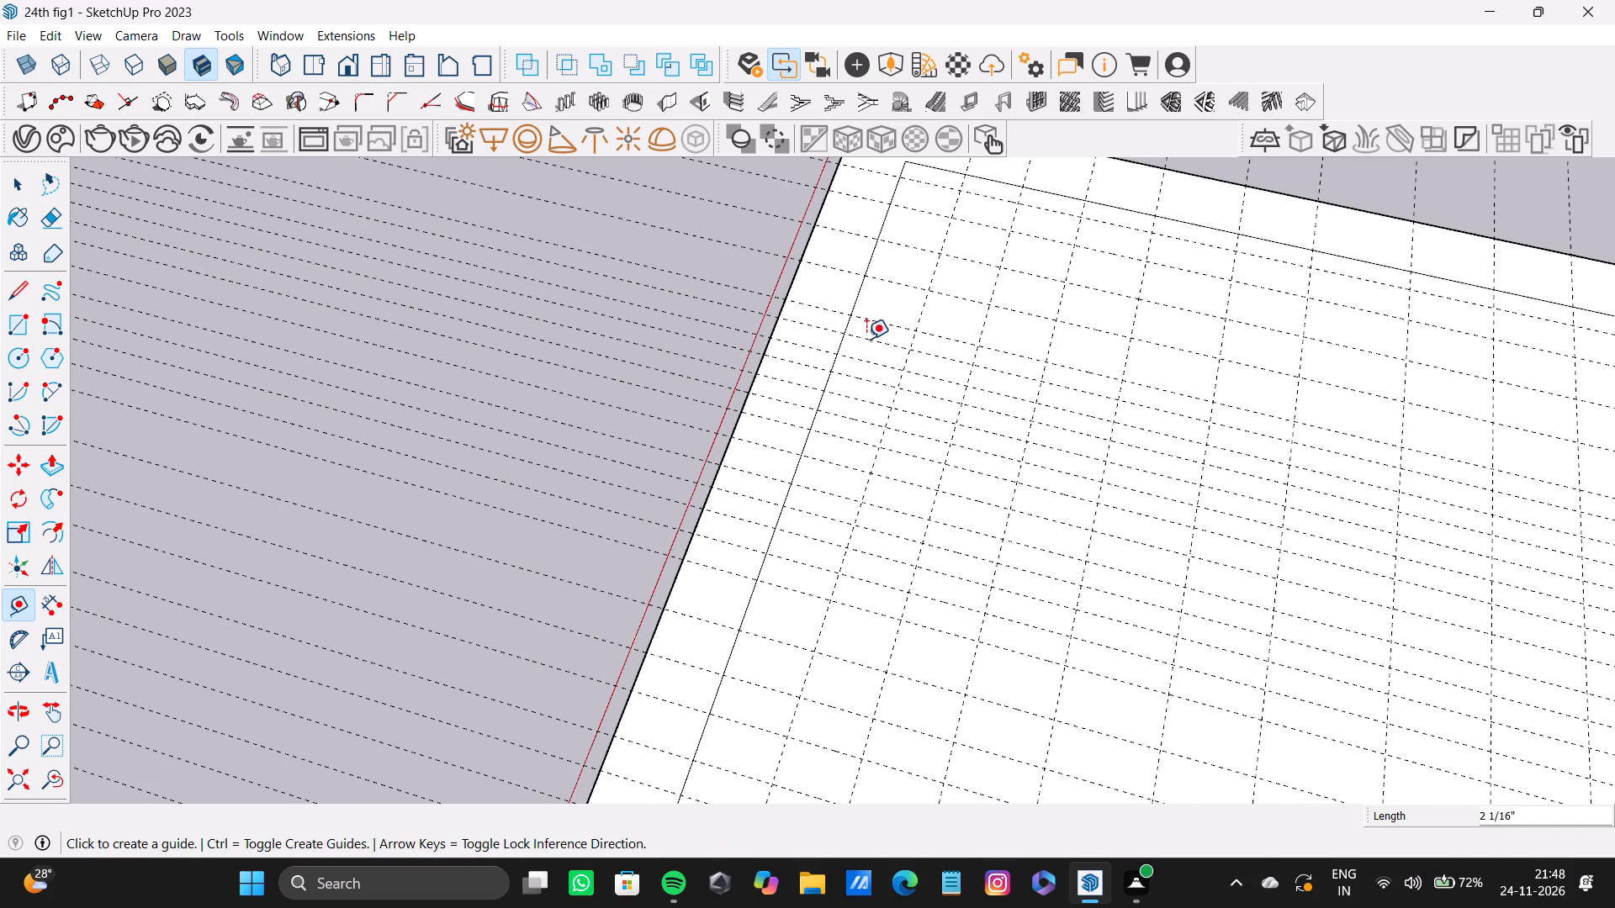
Fill the remaining wide gaps up to the far inner border line with in-between guides, roughly 2 inches from their neighbours.
{"action": "left_click", "coordinate": [871, 312]}
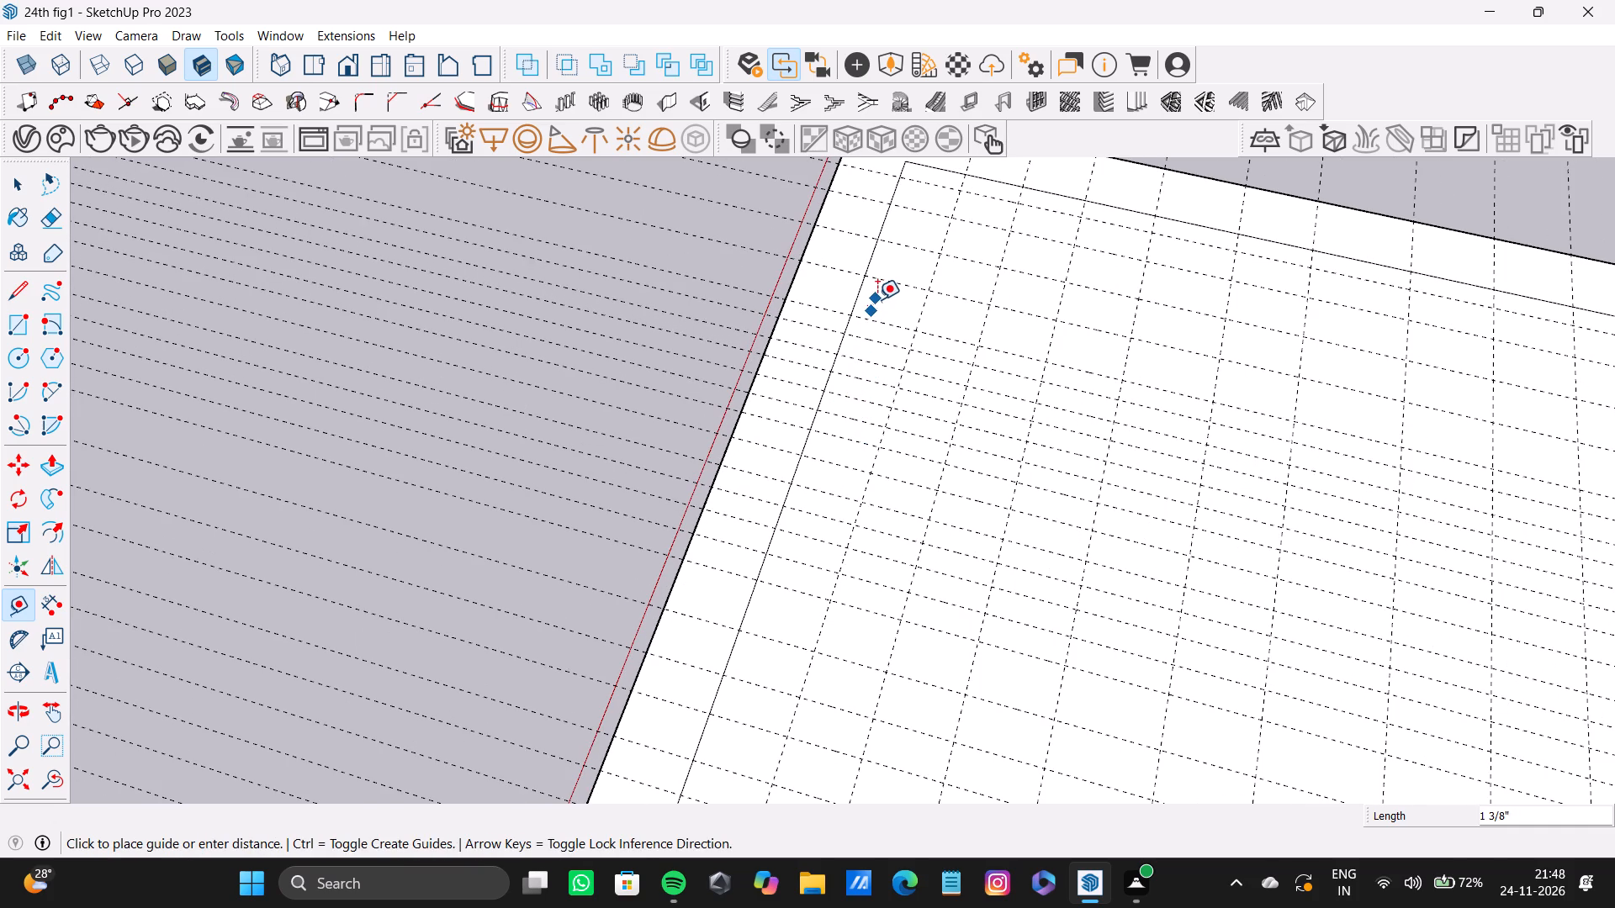
{"action": "key", "text": "space"}
{"action": "type", "text": "t"}
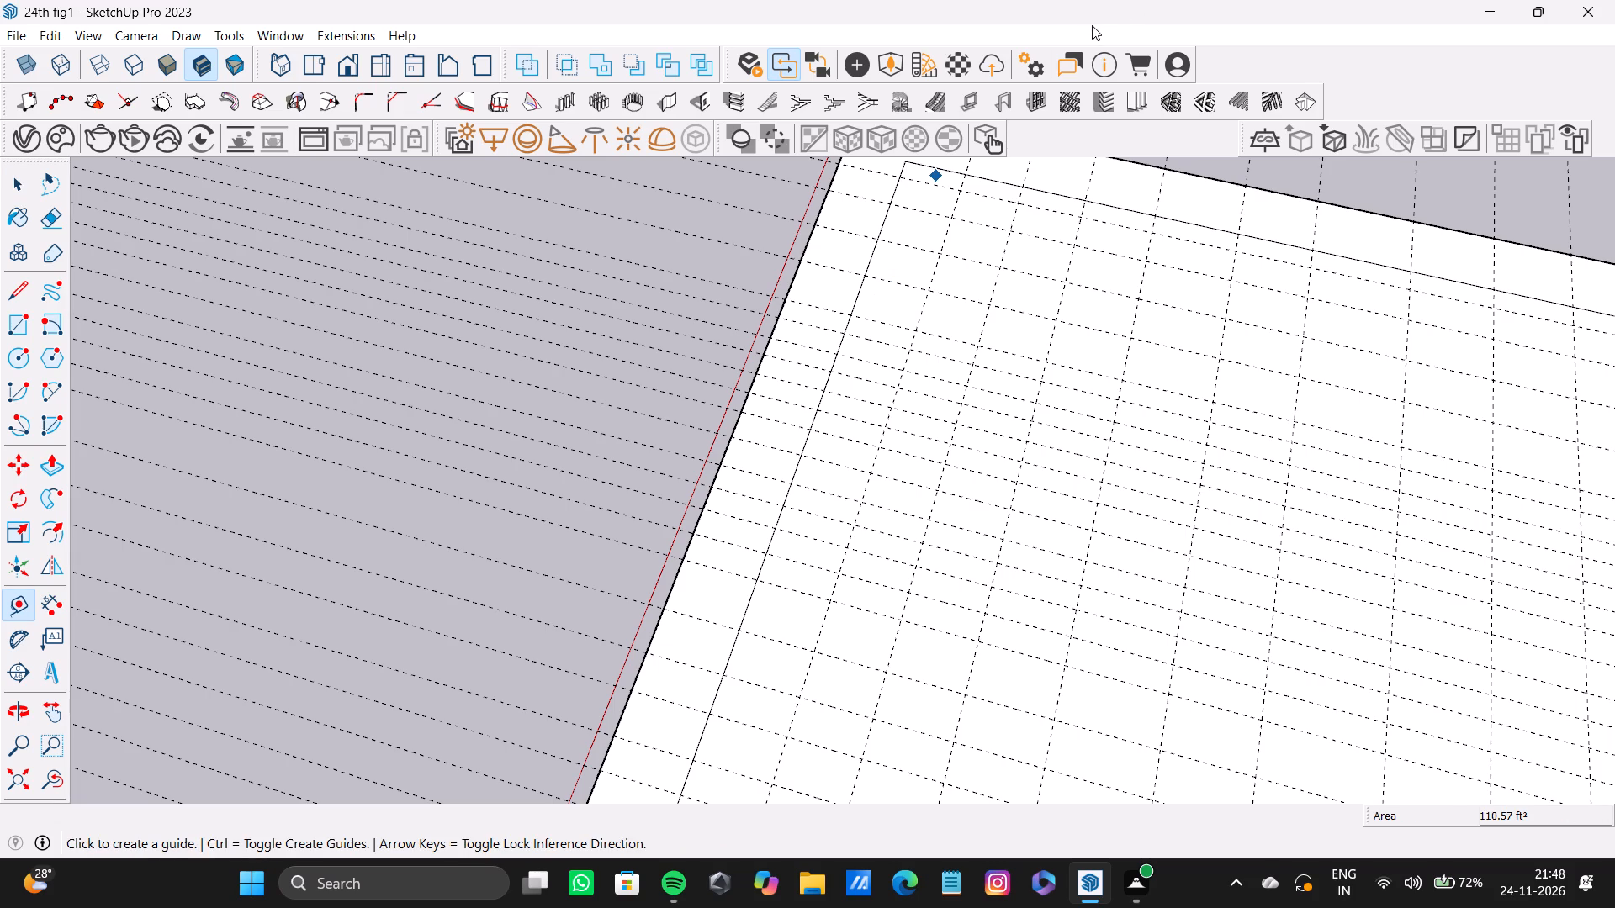
{"action": "left_click", "coordinate": [899, 324]}
{"action": "left_click", "coordinate": [899, 307]}
{"action": "left_click", "coordinate": [905, 283]}
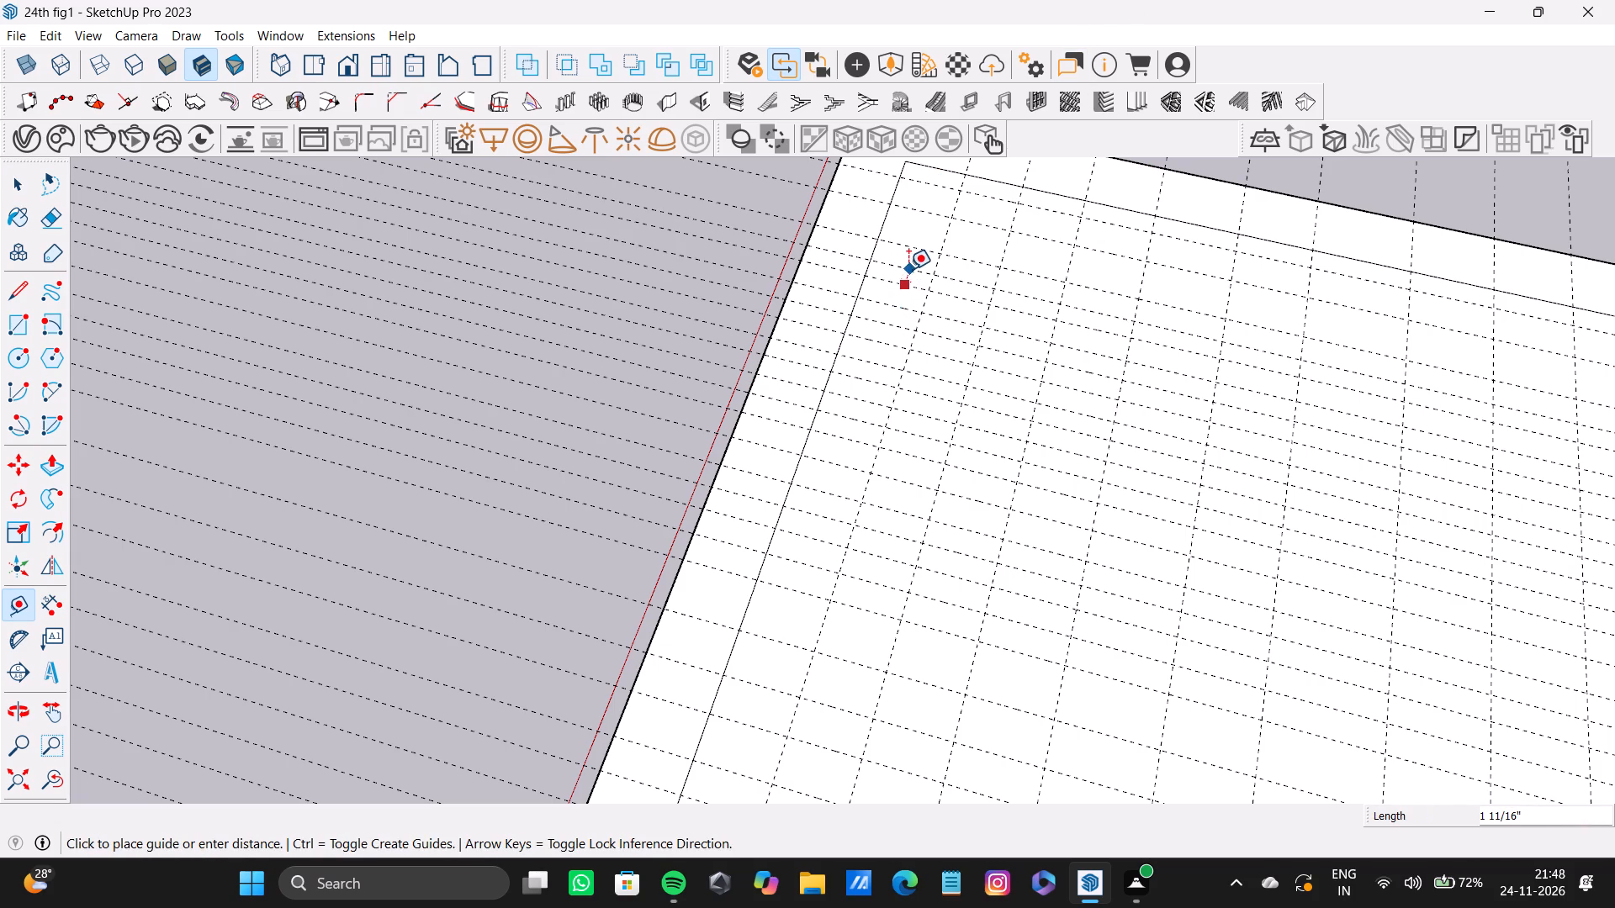
{"action": "left_click", "coordinate": [908, 269]}
{"action": "left_click", "coordinate": [920, 249]}
{"action": "left_click", "coordinate": [924, 228]}
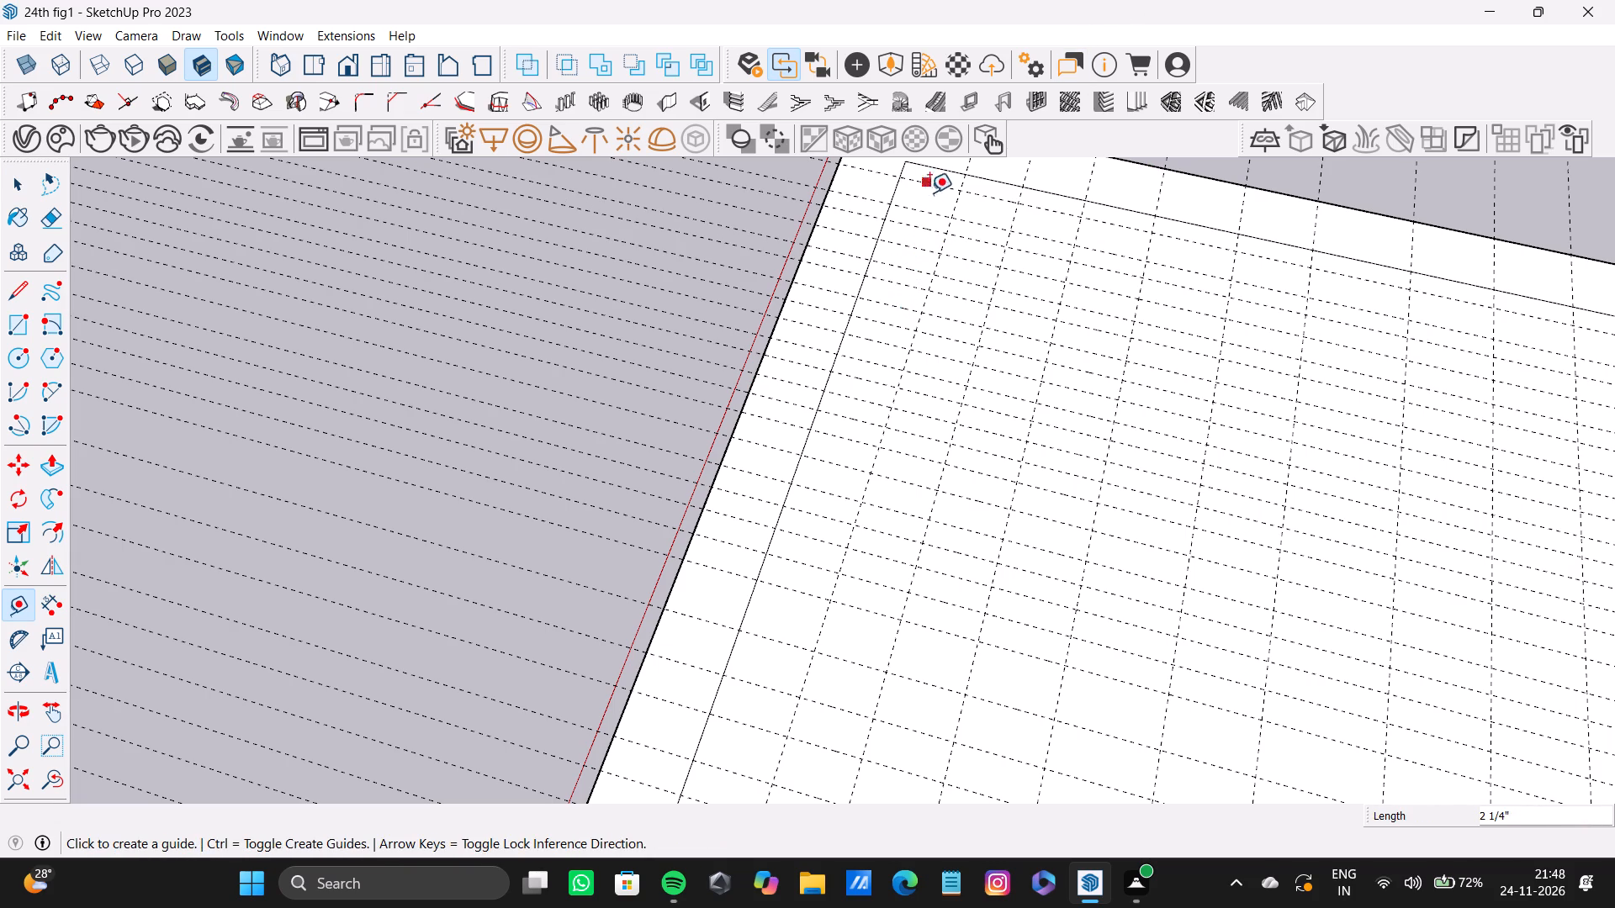
Add a guide beside the far inner border line and in-between guides in two wide gaps nearer the middle, about 1 11/16 to 2 1/16 inches off.
{"action": "left_click", "coordinate": [934, 211]}
{"action": "left_click", "coordinate": [935, 197]}
{"action": "scroll", "coordinate": [872, 306], "scroll_direction": "down", "scroll_amount": 6}
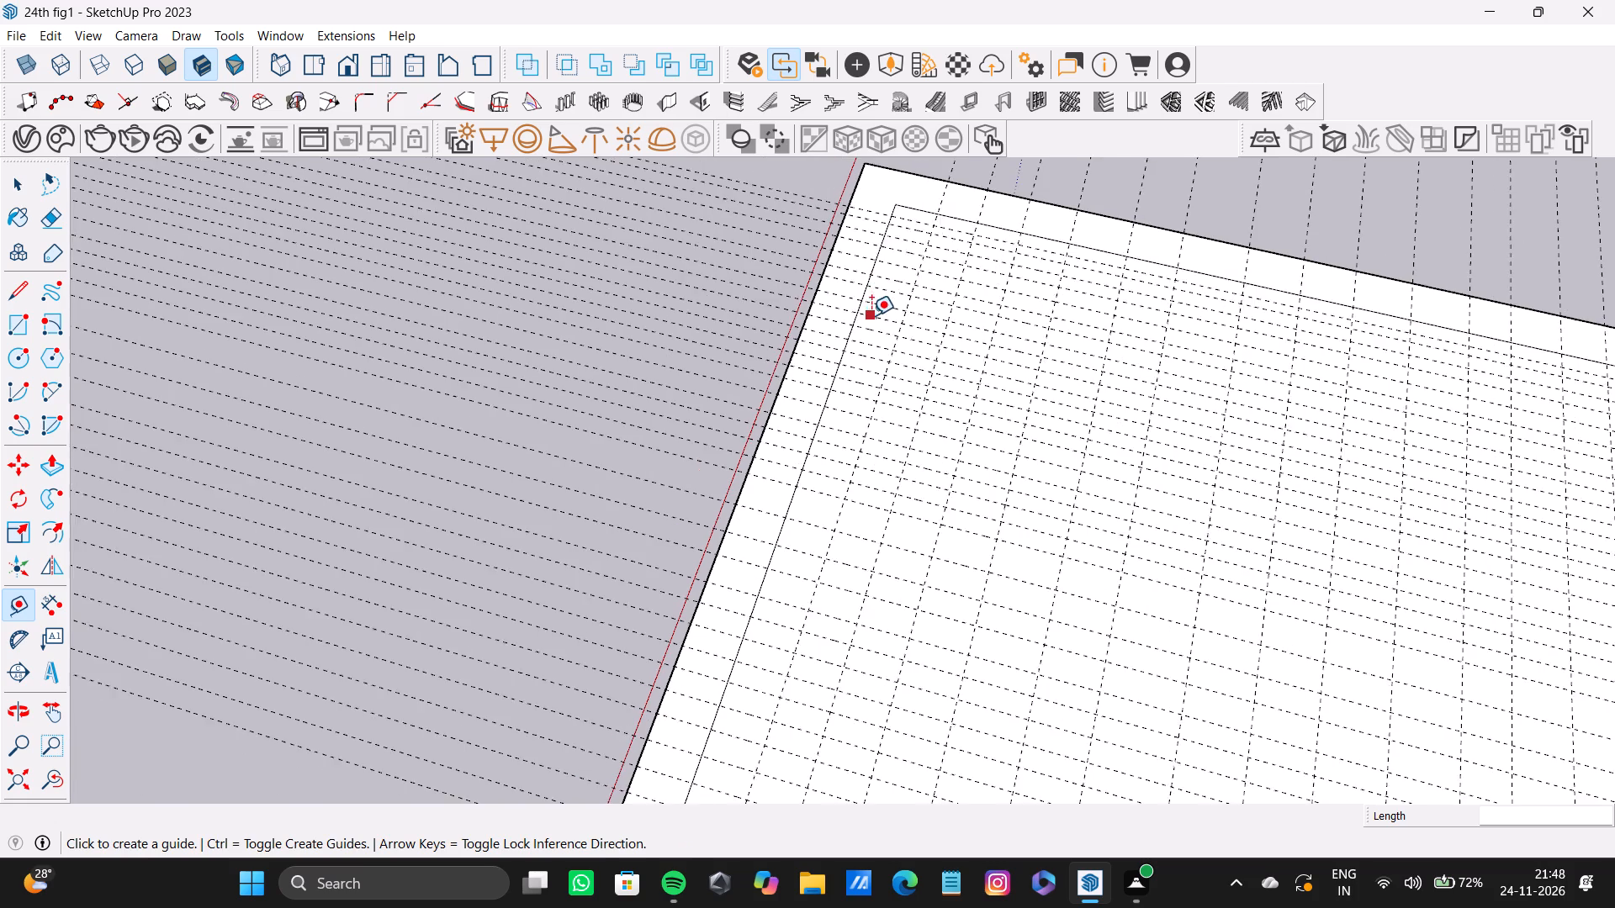
{"action": "scroll", "coordinate": [871, 315], "scroll_direction": "down", "scroll_amount": 3}
{"action": "scroll", "coordinate": [841, 437], "scroll_direction": "up", "scroll_amount": 7}
{"action": "left_click", "coordinate": [845, 406]}
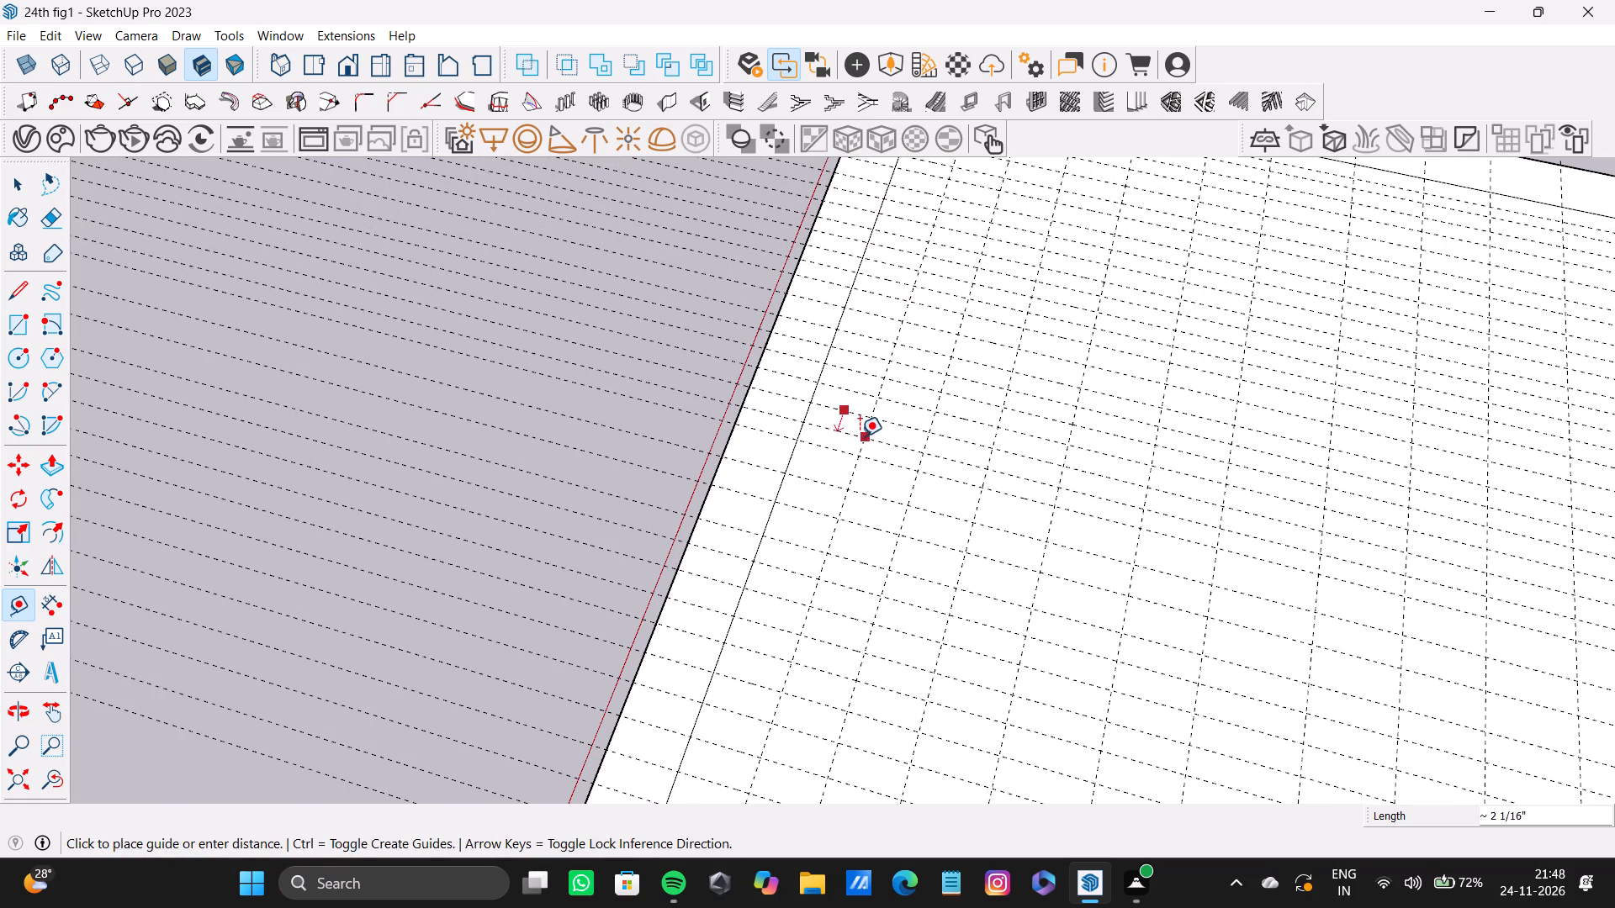
{"action": "left_click", "coordinate": [860, 436]}
{"action": "left_click", "coordinate": [838, 454]}
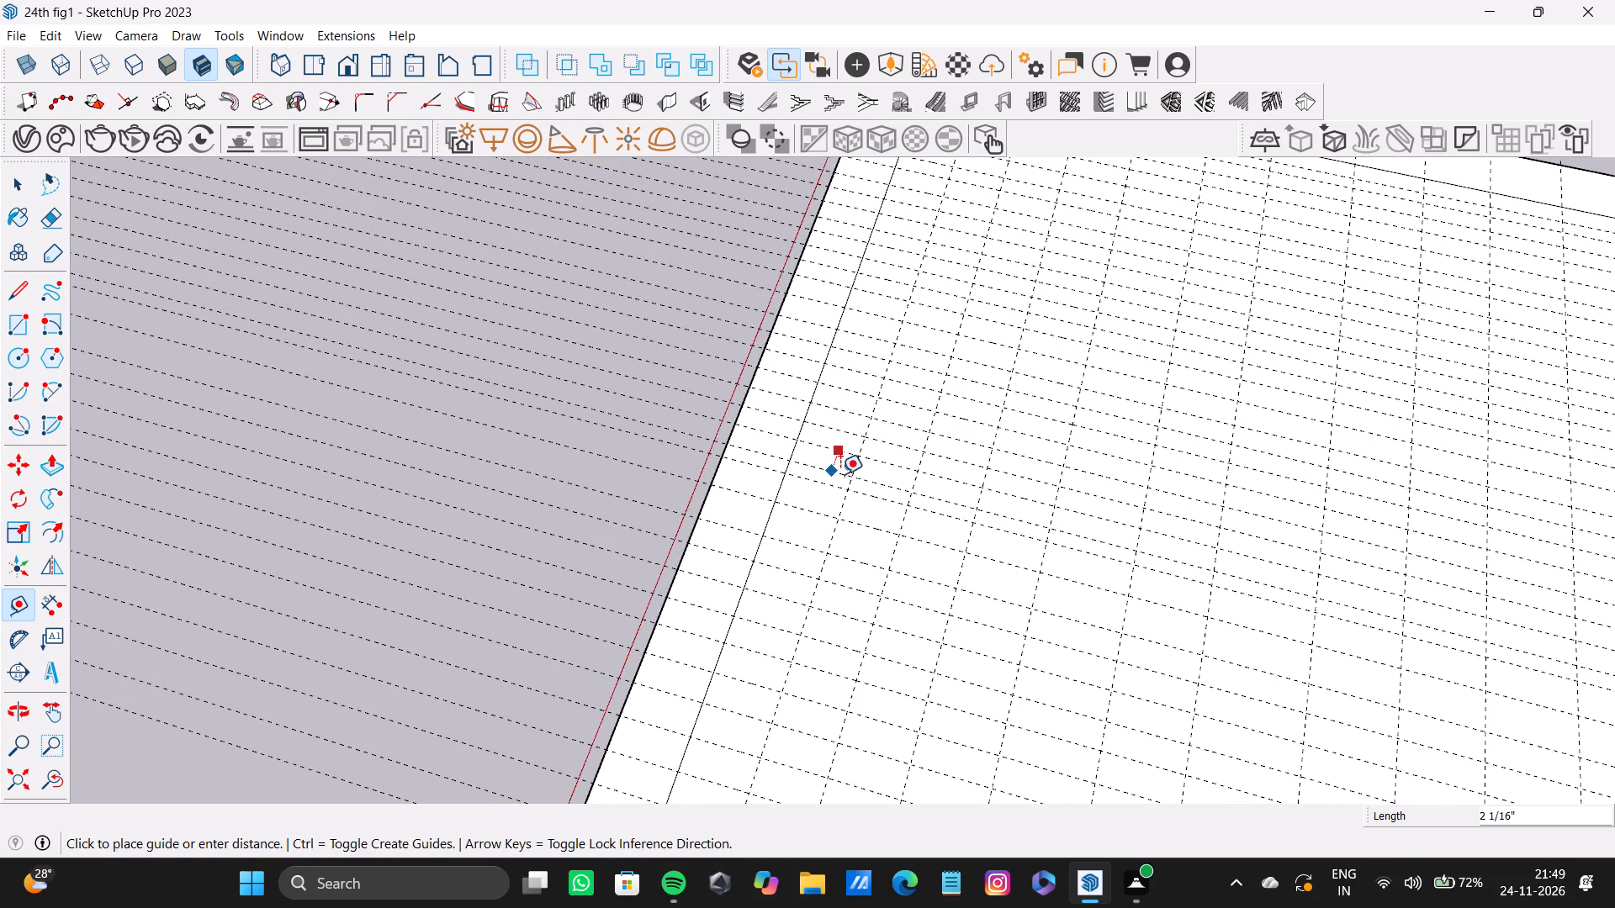
{"action": "left_click", "coordinate": [839, 469]}
Fill the following wide gaps toward the slab's near end with in-between crossing guides, roughly 1 5/16 inches or more from their neighbours.
{"action": "left_click", "coordinate": [813, 512]}
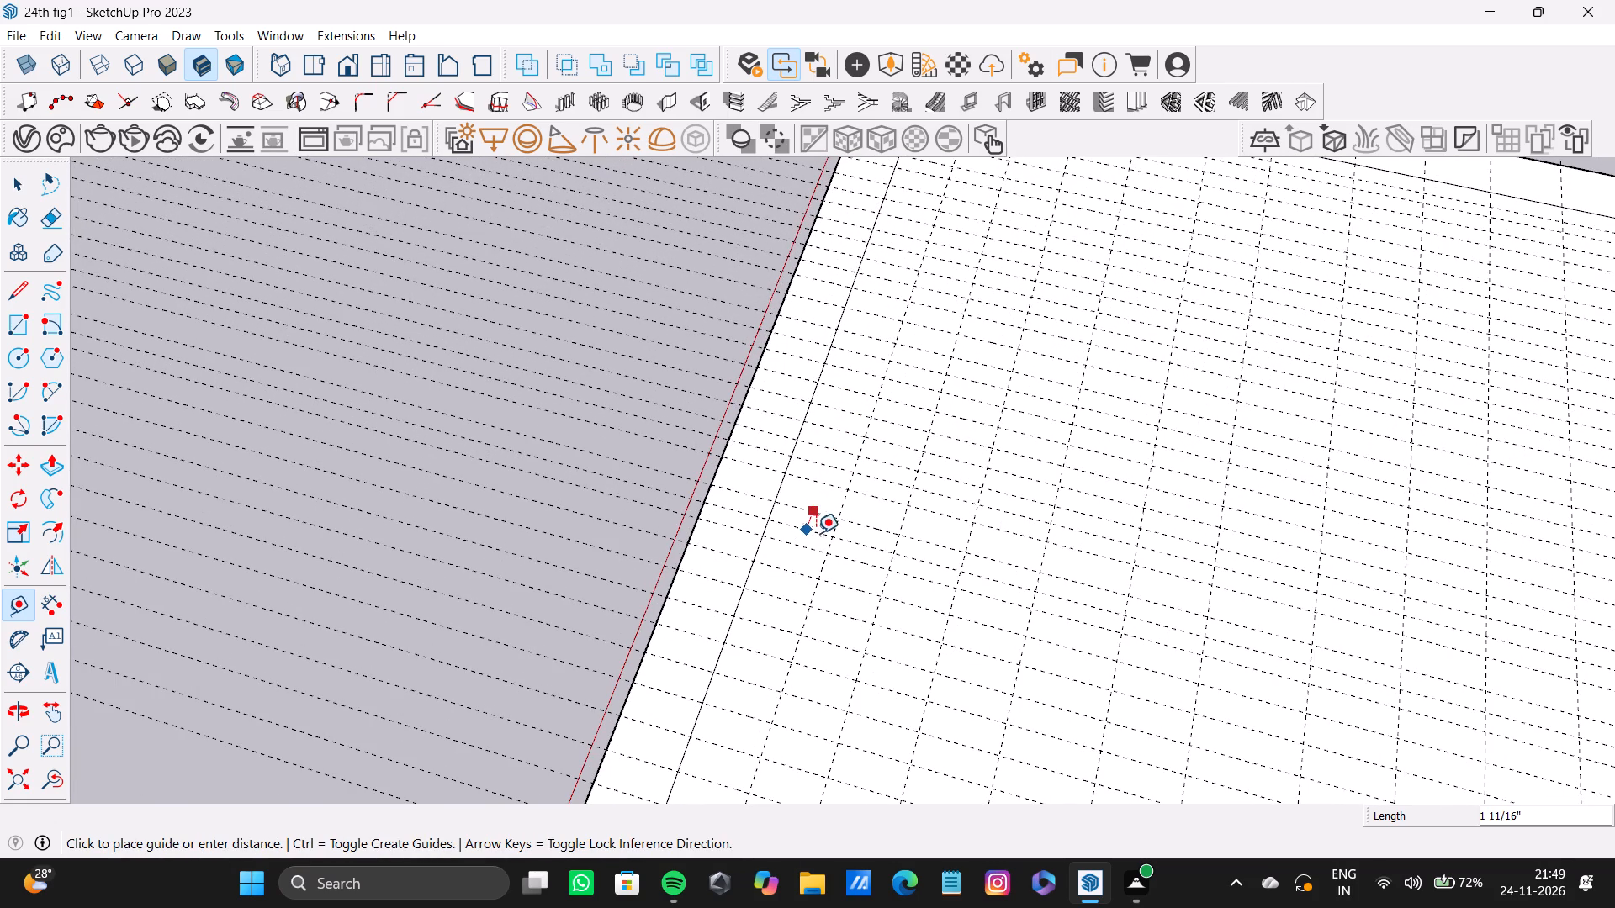
{"action": "left_click", "coordinate": [816, 533]}
{"action": "left_click", "coordinate": [818, 514]}
{"action": "left_click", "coordinate": [826, 500]}
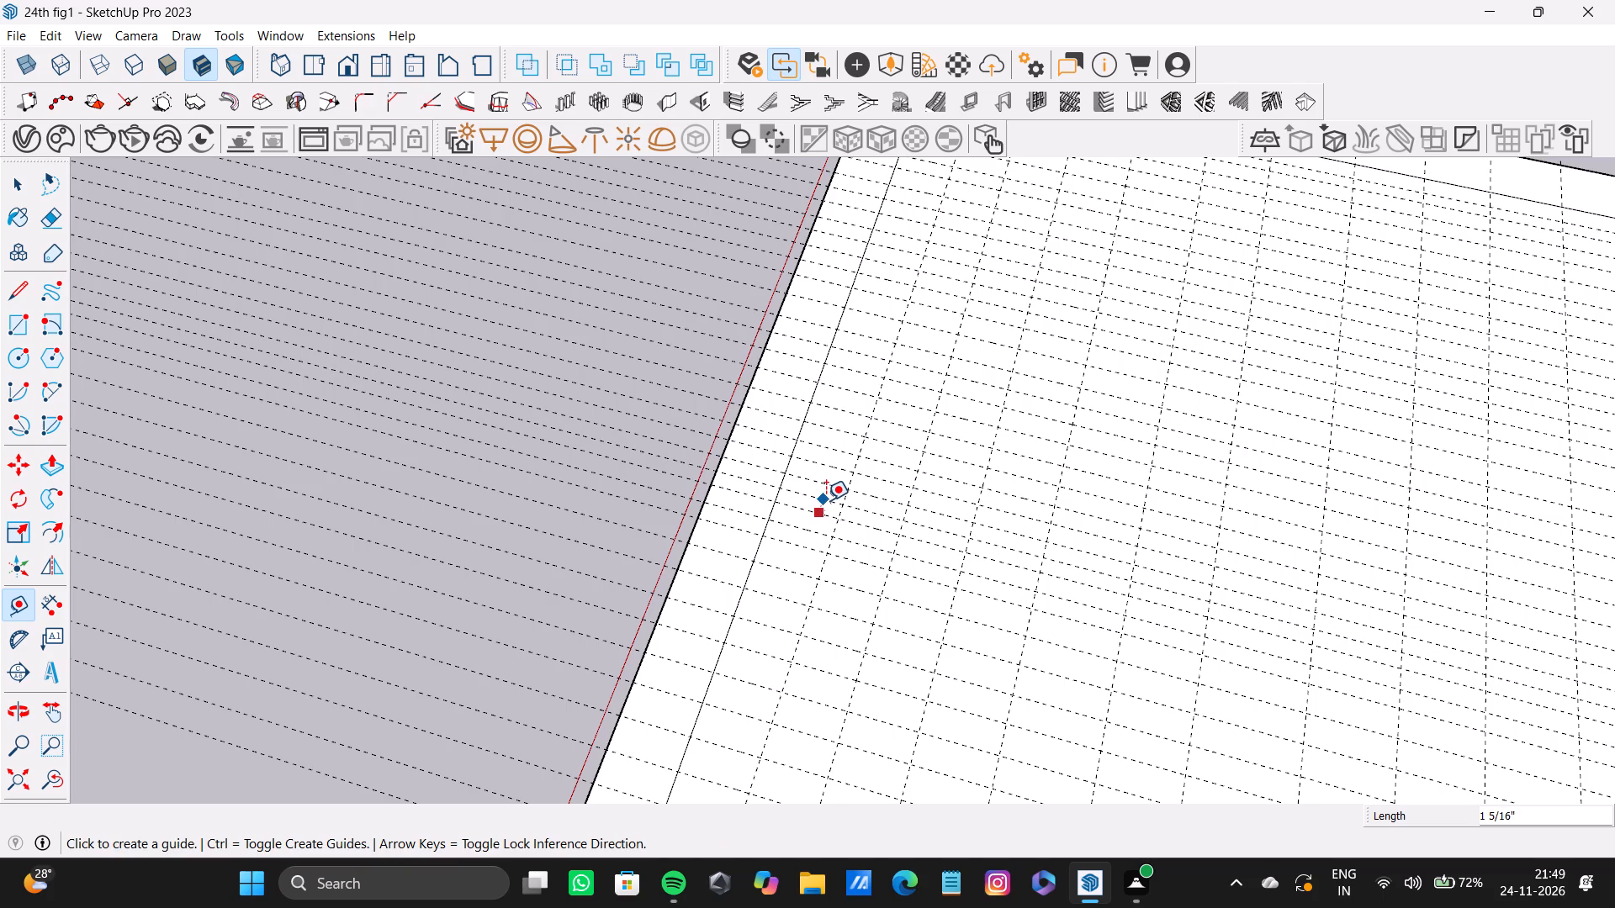
{"action": "scroll", "coordinate": [826, 504], "scroll_direction": "down", "scroll_amount": 3}
{"action": "scroll", "coordinate": [808, 526], "scroll_direction": "up", "scroll_amount": 4}
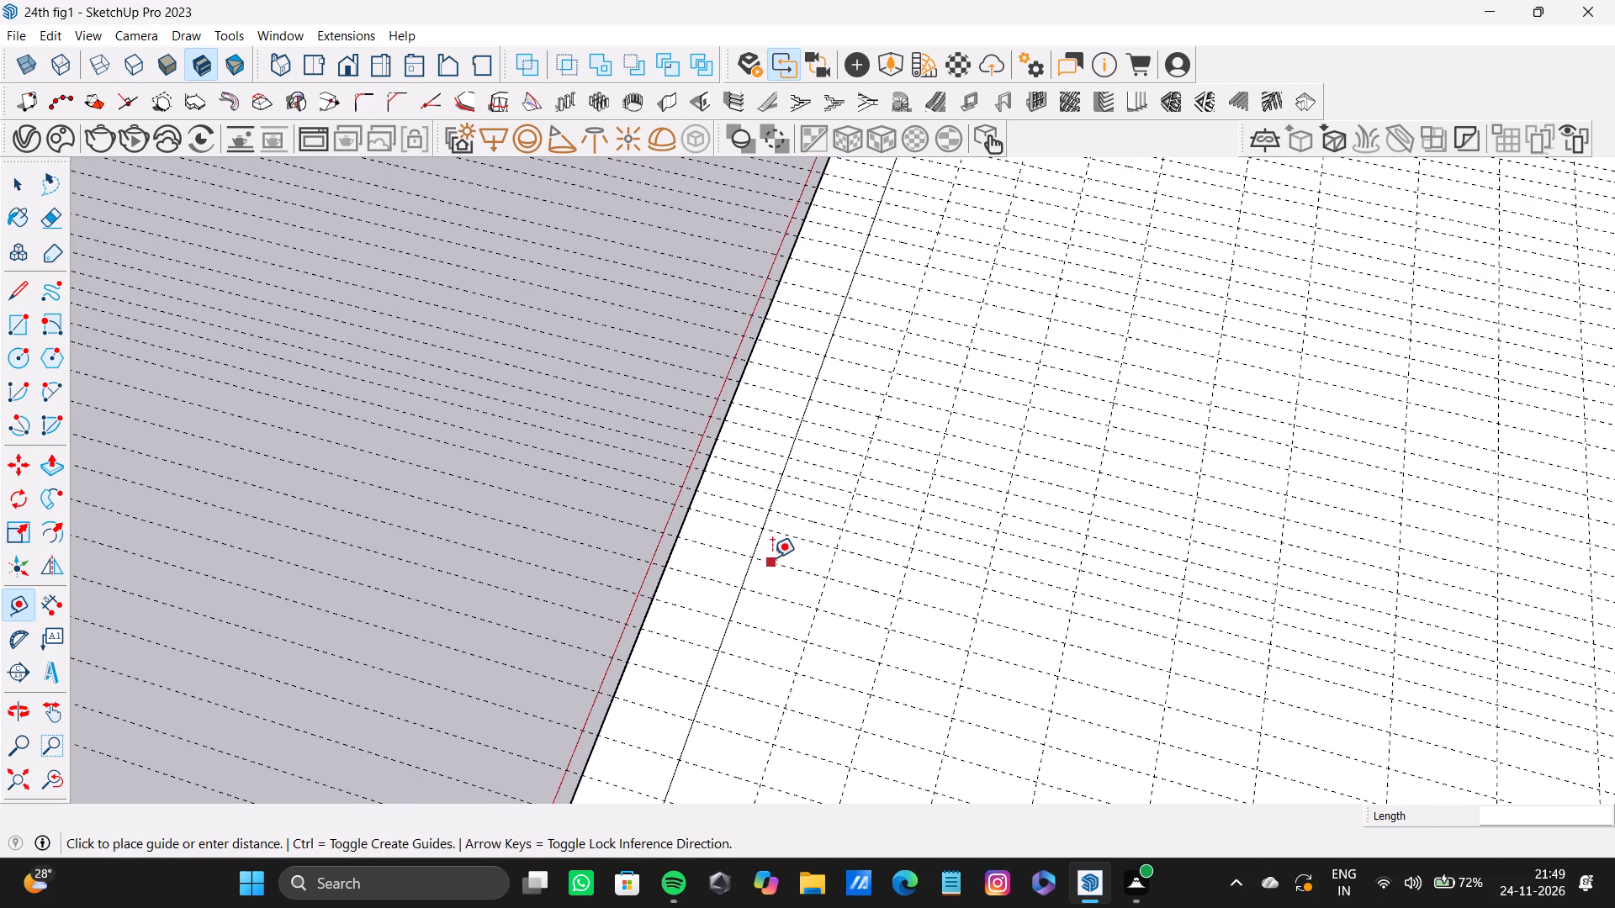
{"action": "left_click", "coordinate": [772, 557]}
{"action": "left_click", "coordinate": [765, 578]}
Add two more crossing guides past the last one toward the slab's near end.
{"action": "scroll", "coordinate": [761, 573], "scroll_direction": "down", "scroll_amount": 2}
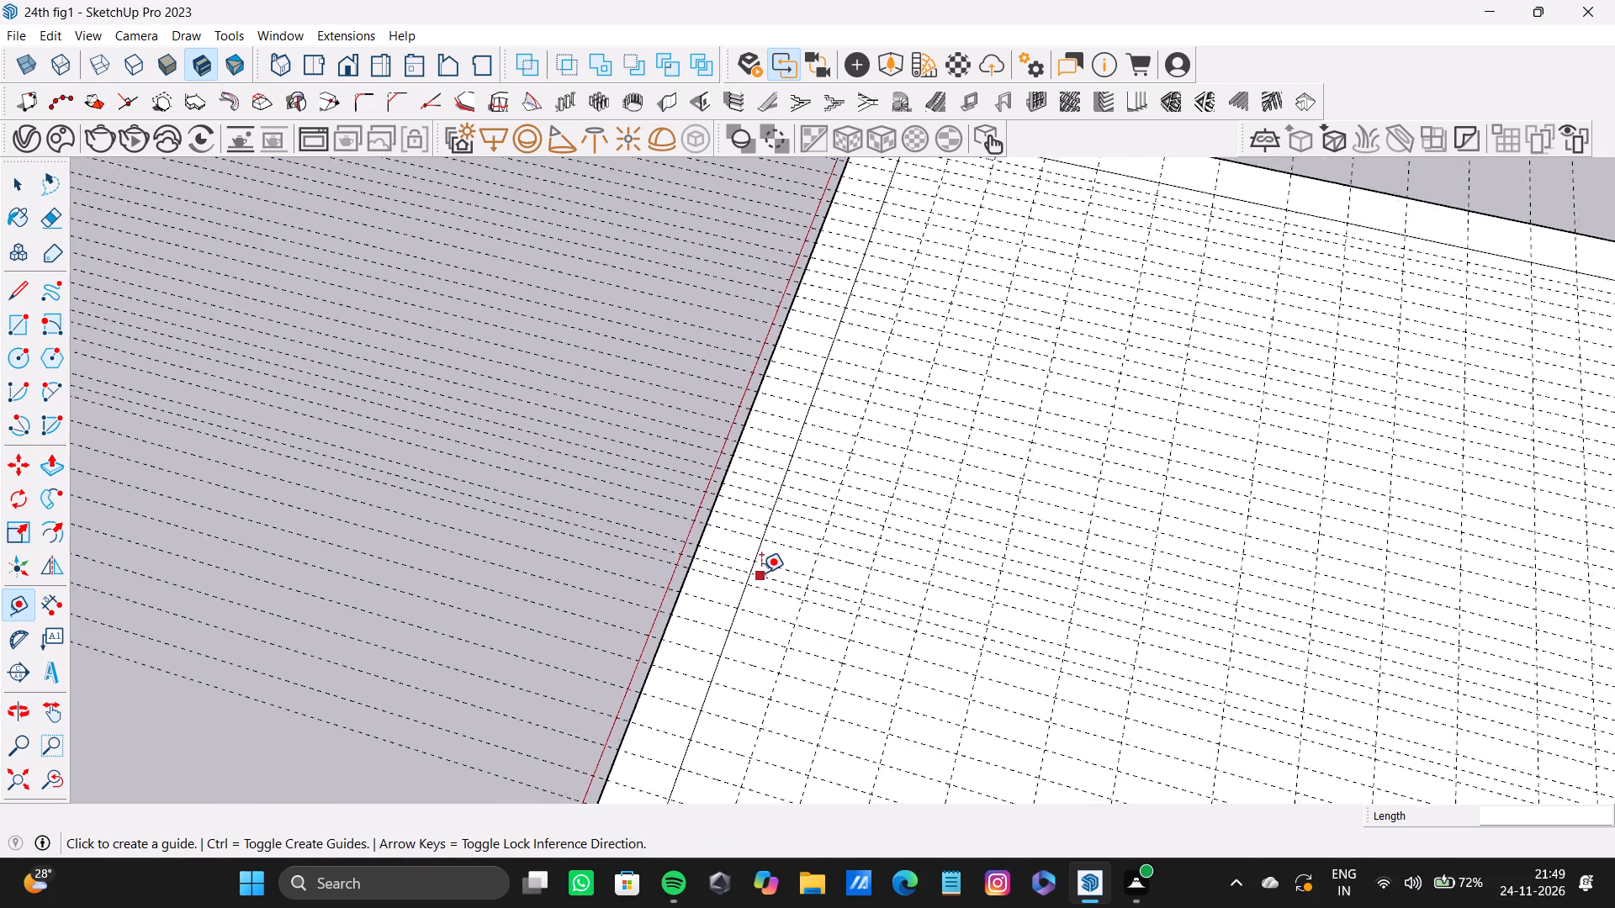
{"action": "scroll", "coordinate": [761, 573], "scroll_direction": "down", "scroll_amount": 6}
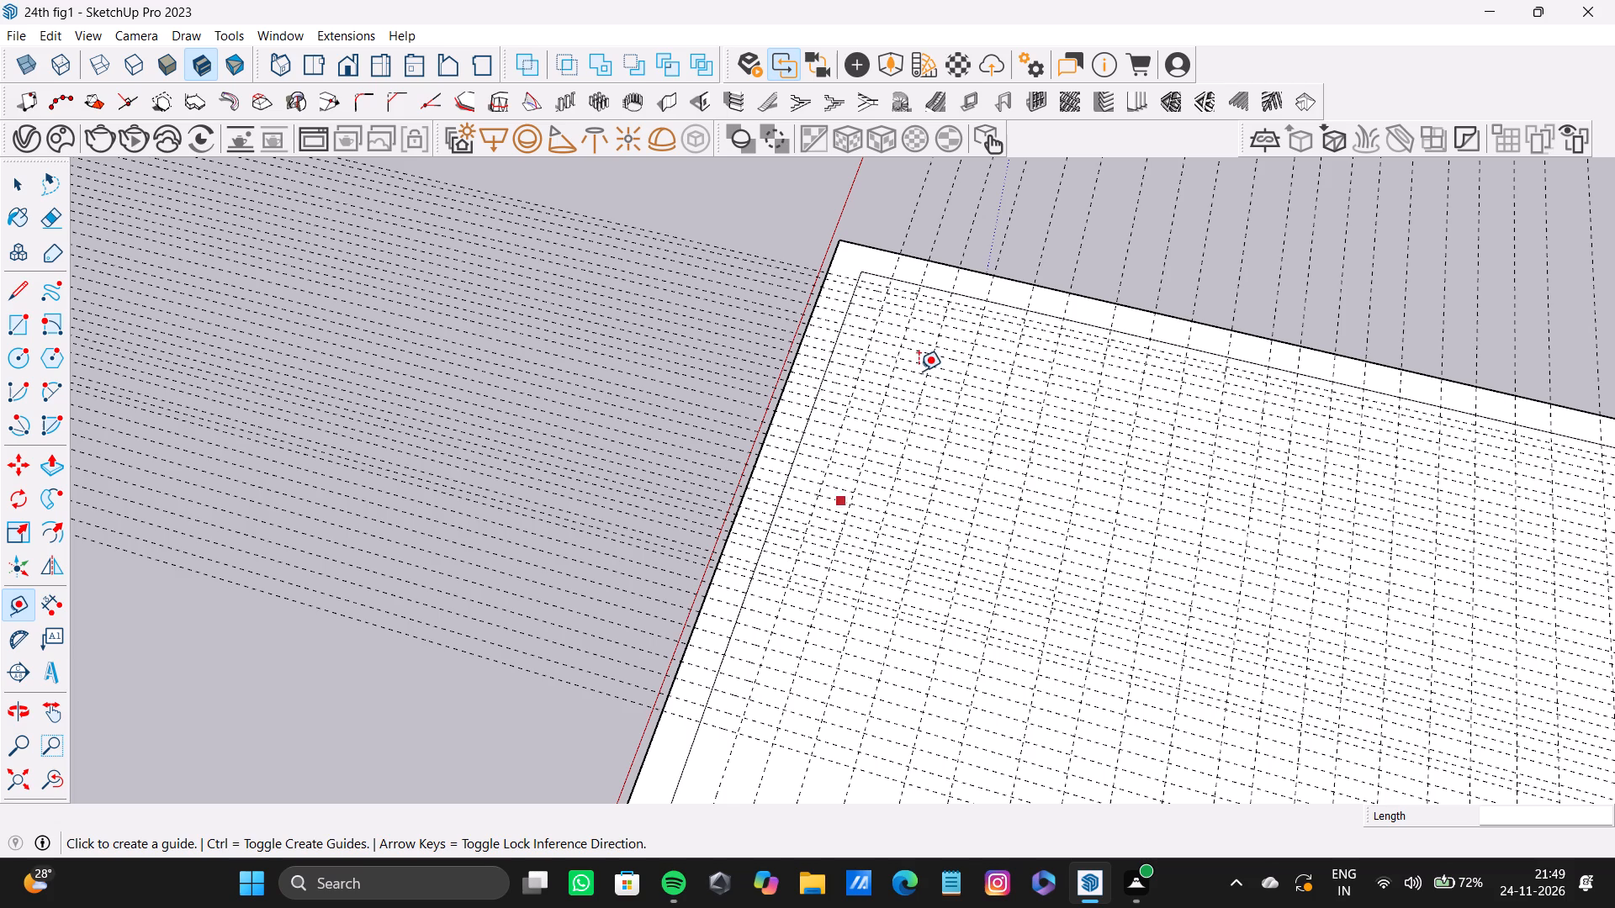
{"action": "scroll", "coordinate": [674, 721], "scroll_direction": "up", "scroll_amount": 8}
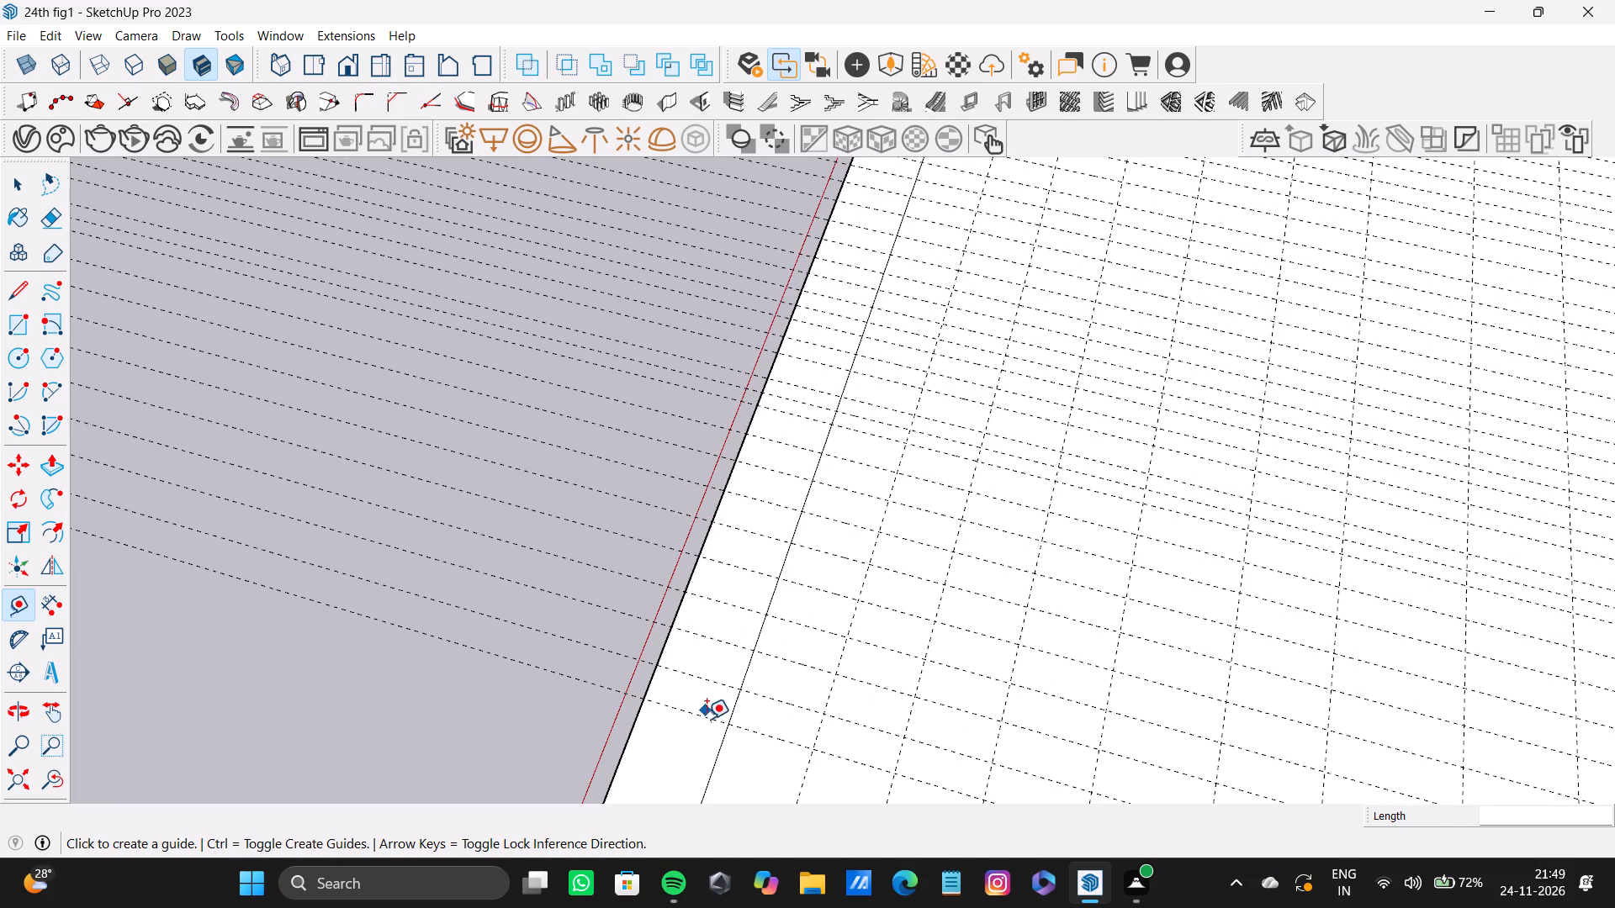
{"action": "left_click", "coordinate": [707, 715]}
{"action": "double_click", "coordinate": [696, 744]}
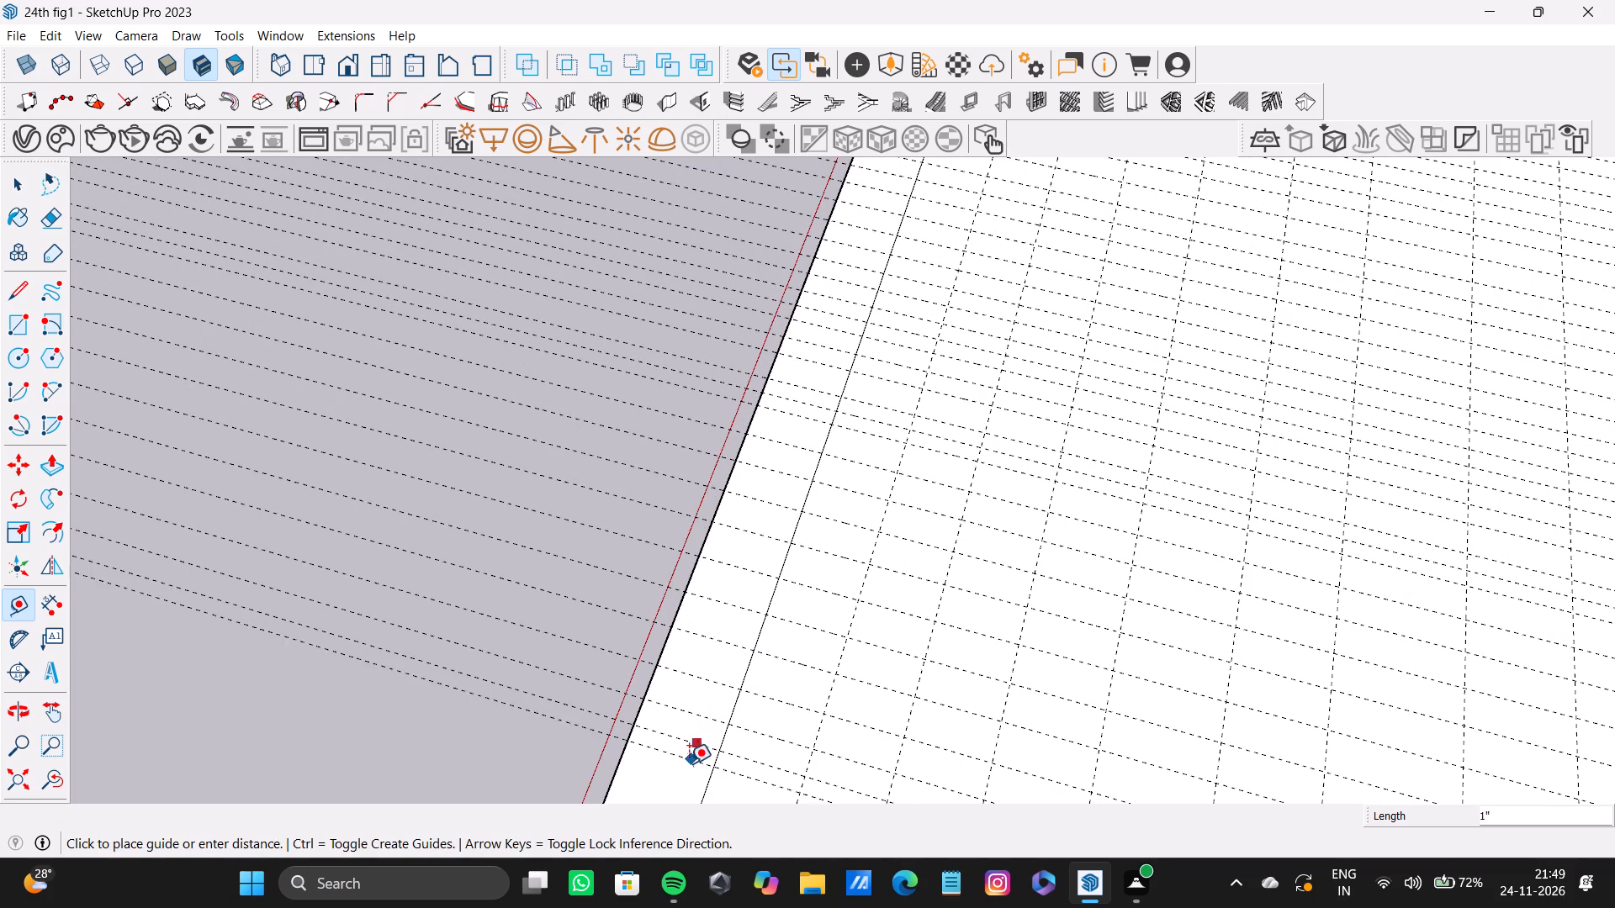
{"action": "left_click", "coordinate": [686, 775]}
Continue with four more crossing guides toward the slab's near end, each about 1 7/8 to 2 3/16 inches from the previous one.
{"action": "scroll", "coordinate": [667, 753], "scroll_direction": "down", "scroll_amount": 8}
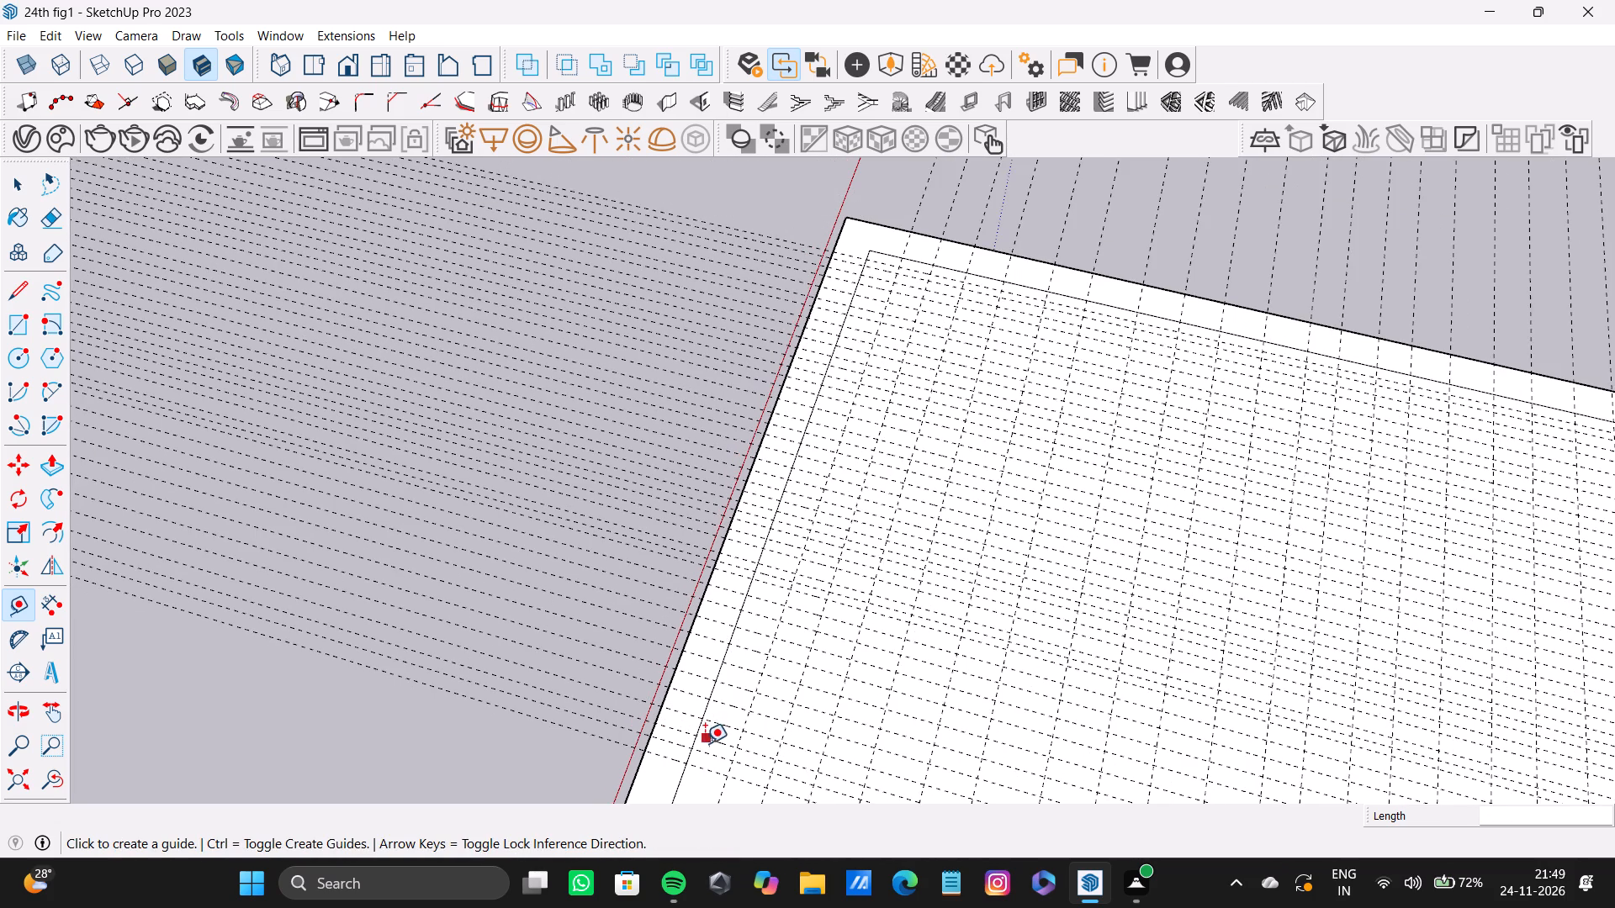
{"action": "scroll", "coordinate": [703, 745], "scroll_direction": "down", "scroll_amount": 4}
{"action": "middle_click_drag", "start_coordinate": [704, 744], "coordinate": [712, 476]}
{"action": "middle_click_drag", "start_coordinate": [702, 629], "coordinate": [787, 540], "text": "shift"}
{"action": "scroll", "coordinate": [675, 491], "scroll_direction": "up", "scroll_amount": 8}
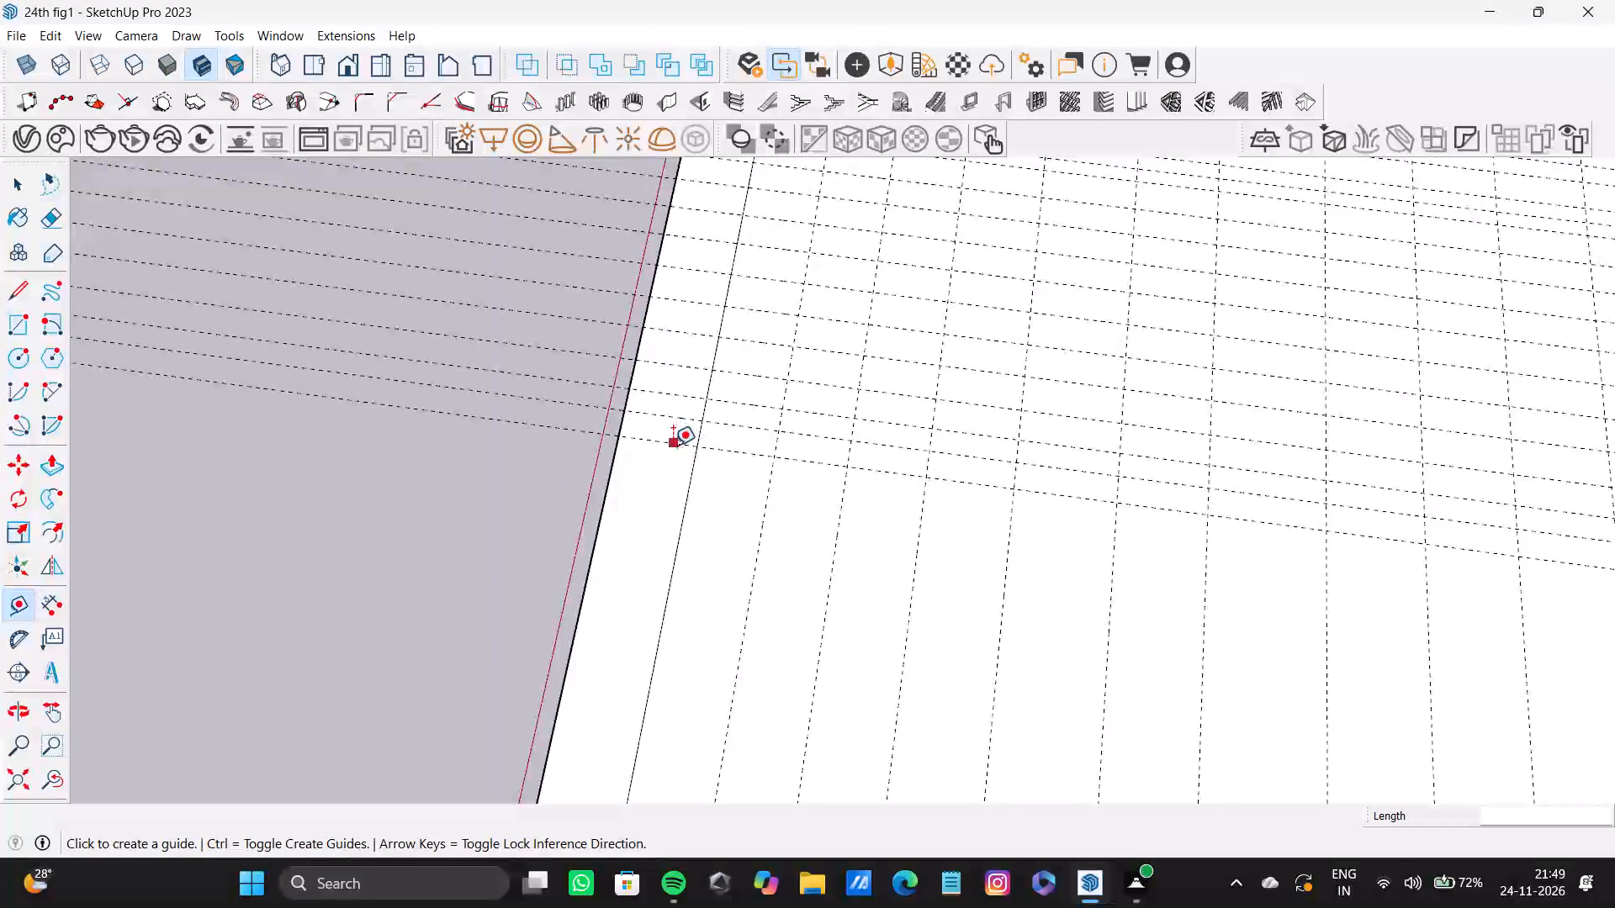
{"action": "left_click", "coordinate": [669, 447]}
{"action": "double_click", "coordinate": [671, 478]}
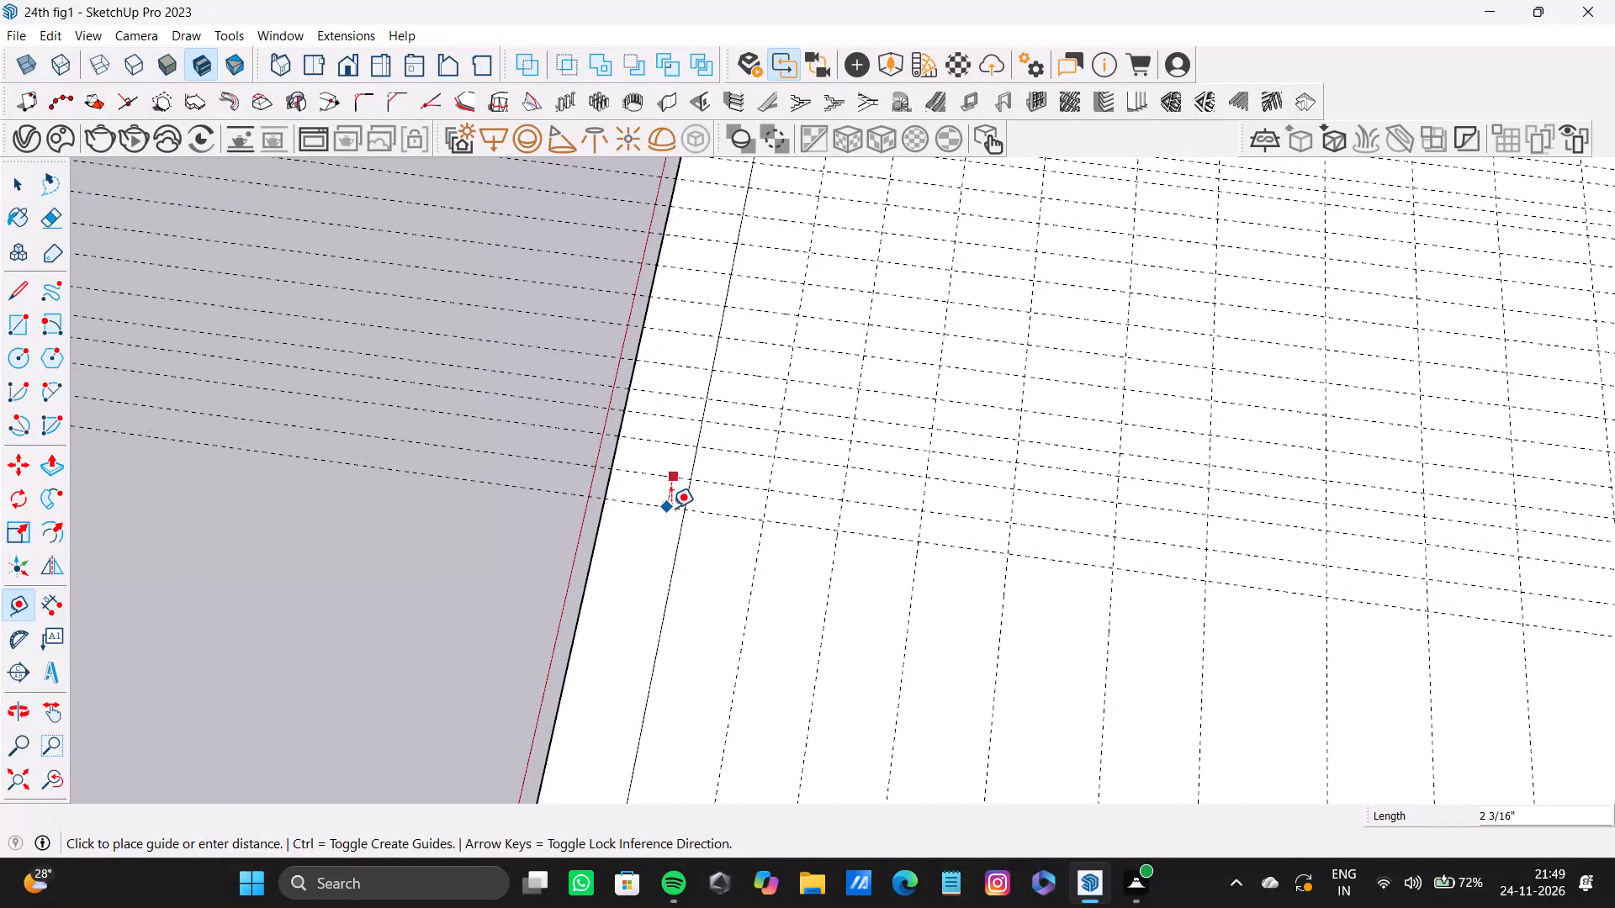
{"action": "double_click", "coordinate": [671, 509]}
{"action": "double_click", "coordinate": [671, 542]}
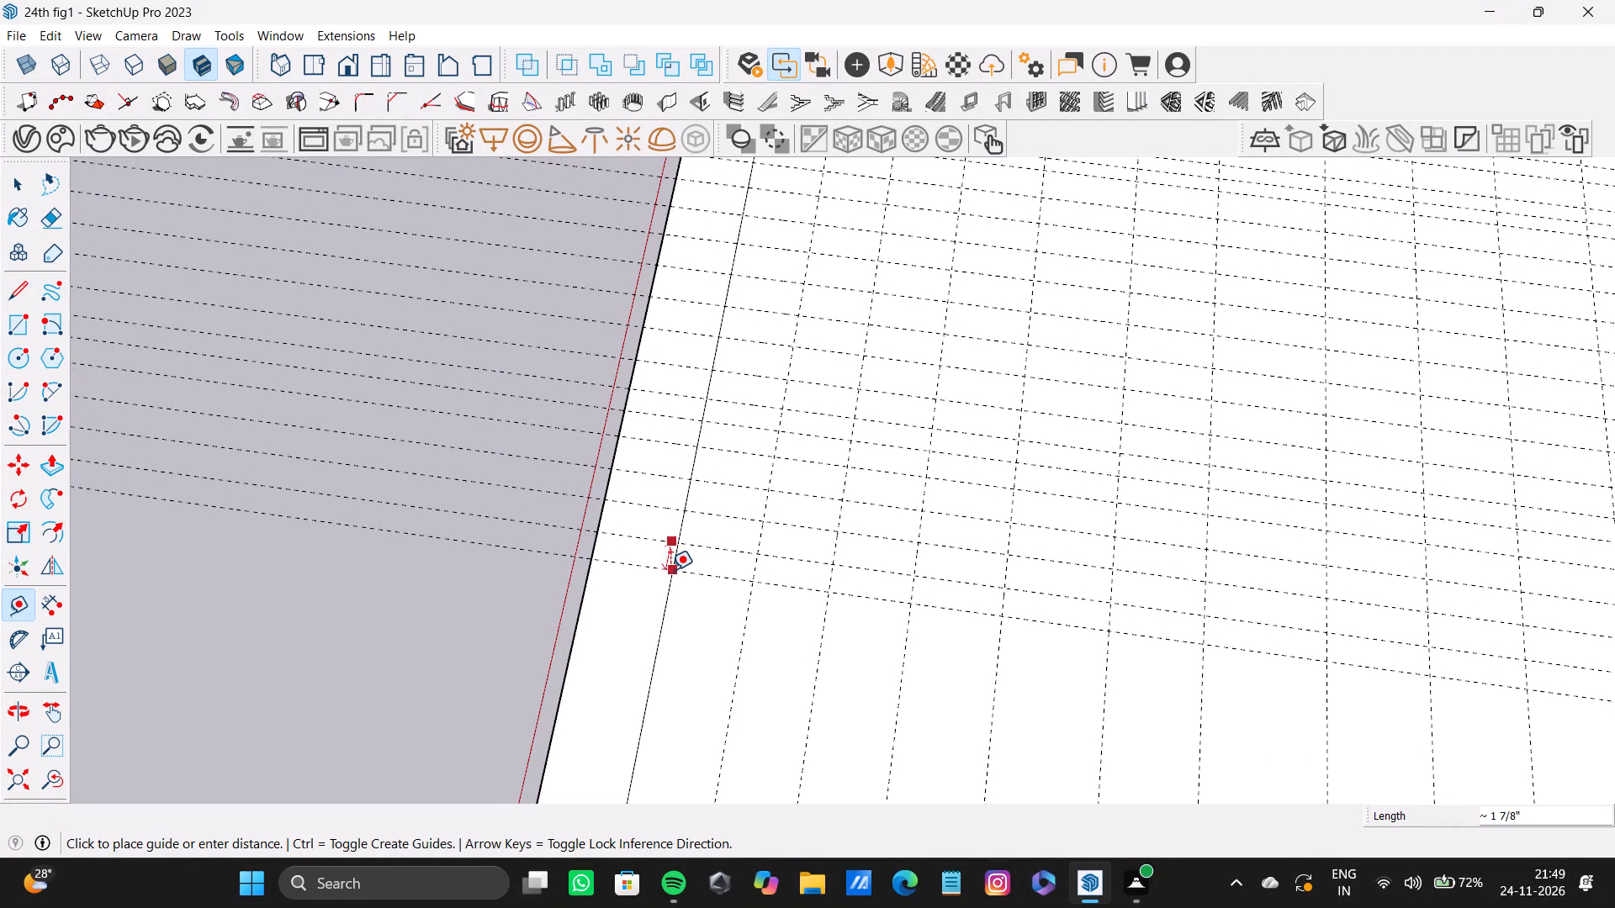
{"action": "double_click", "coordinate": [670, 572]}
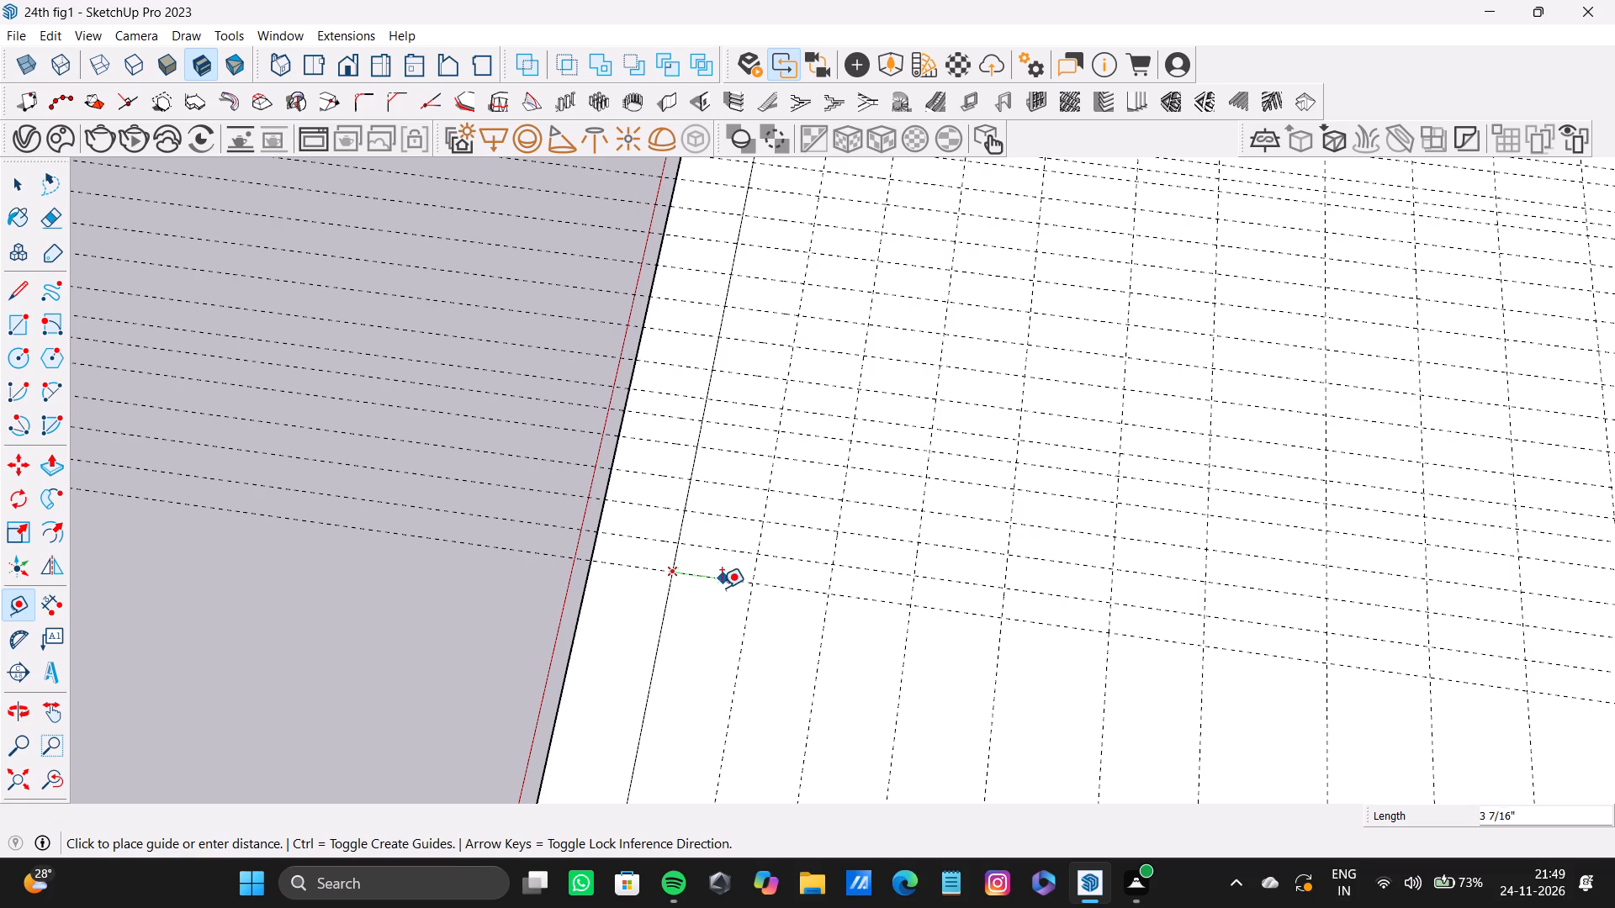
{"action": "key", "text": "space"}
Add another four crossing guides farther toward the slab's near end, spaced about 1 13/16 to 2 1/16 inches apart.
{"action": "type", "text": "t"}
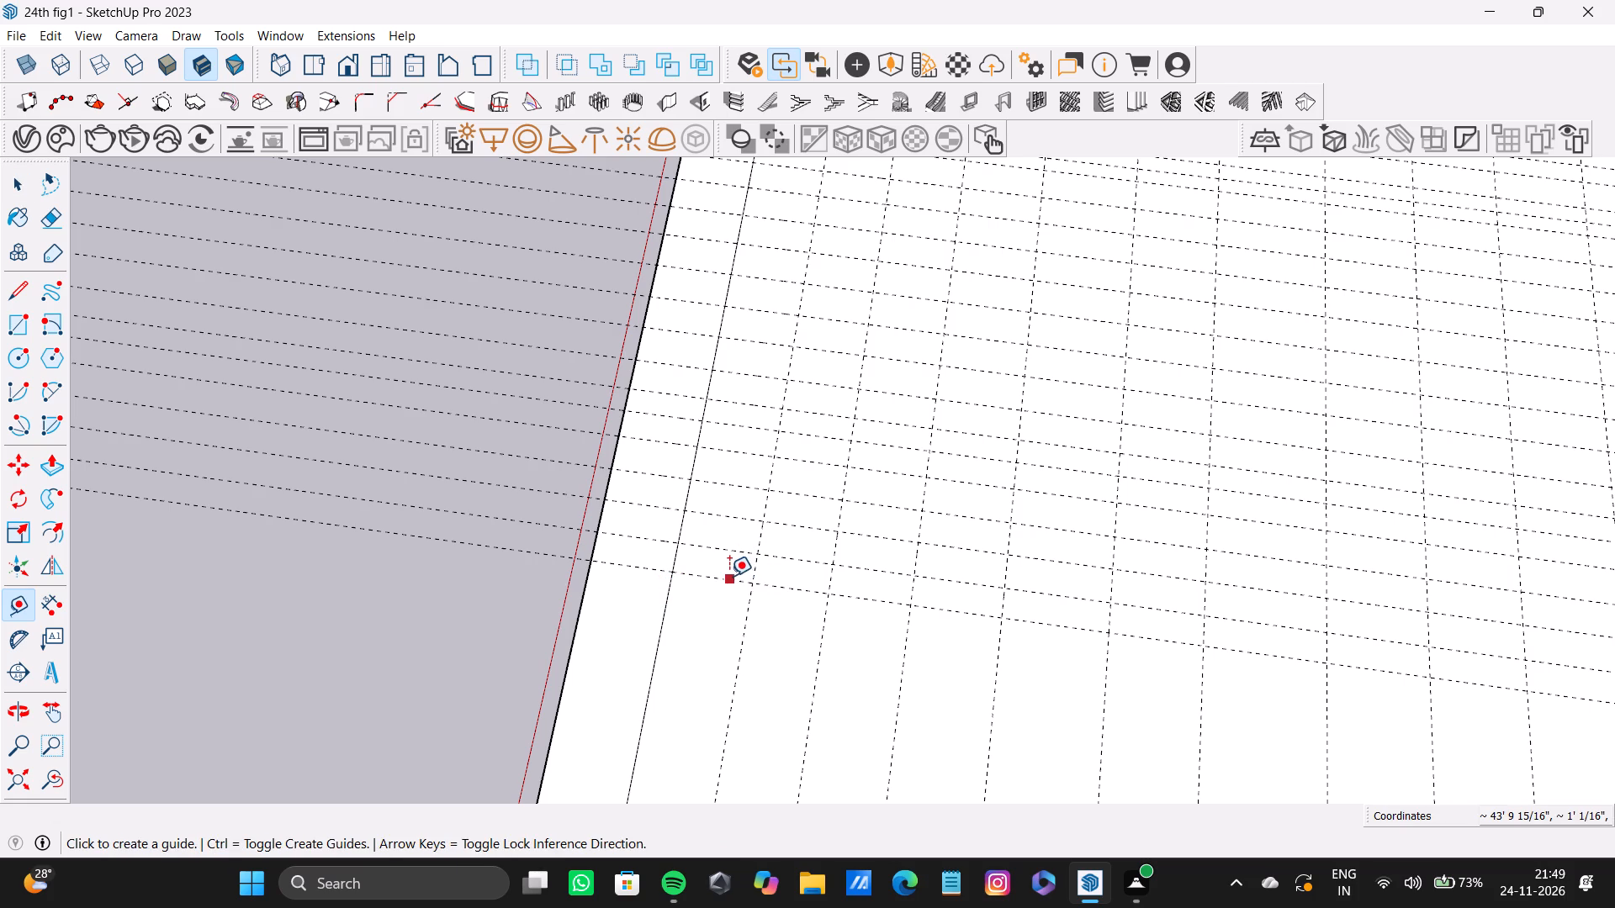
{"action": "left_click", "coordinate": [728, 575]}
{"action": "double_click", "coordinate": [718, 605]}
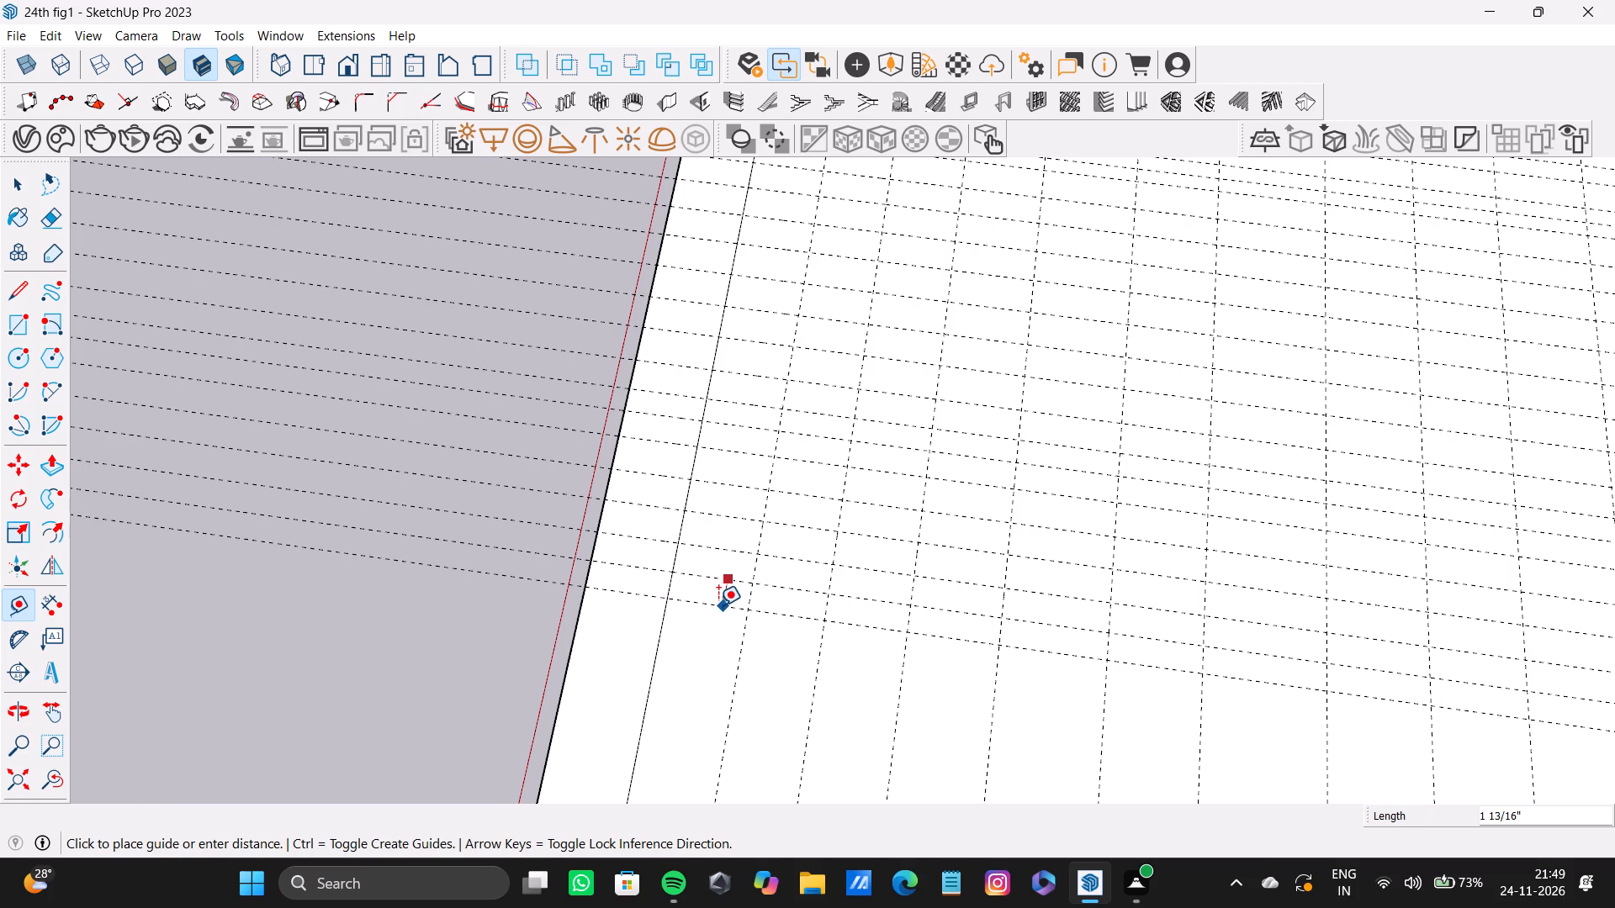
{"action": "double_click", "coordinate": [717, 637]}
{"action": "double_click", "coordinate": [708, 669]}
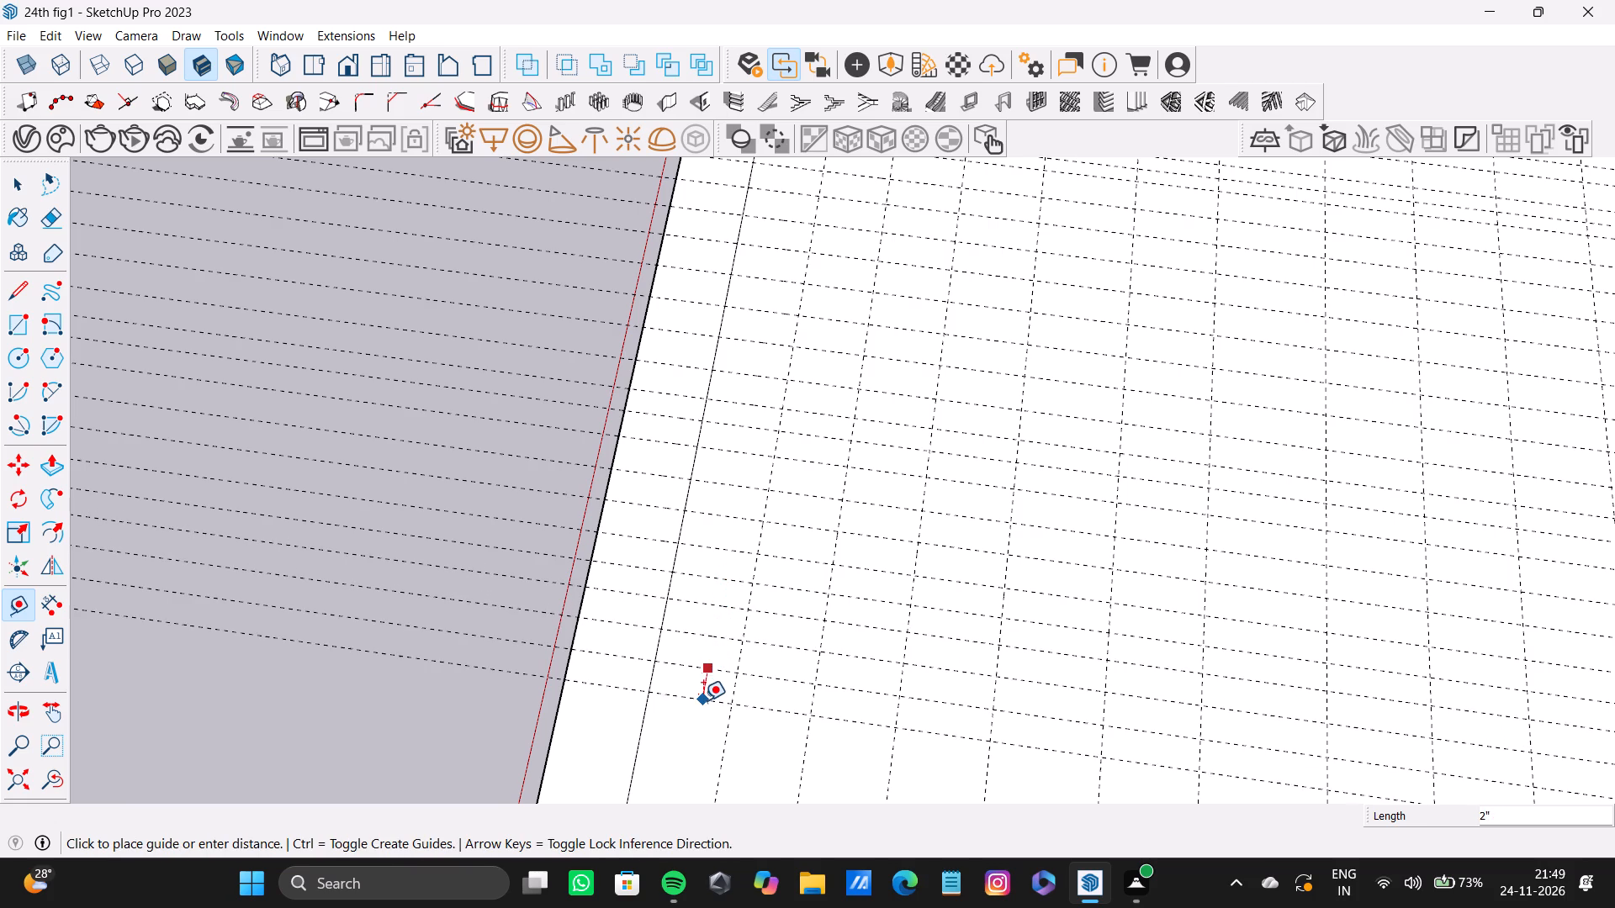
{"action": "left_click", "coordinate": [702, 700]}
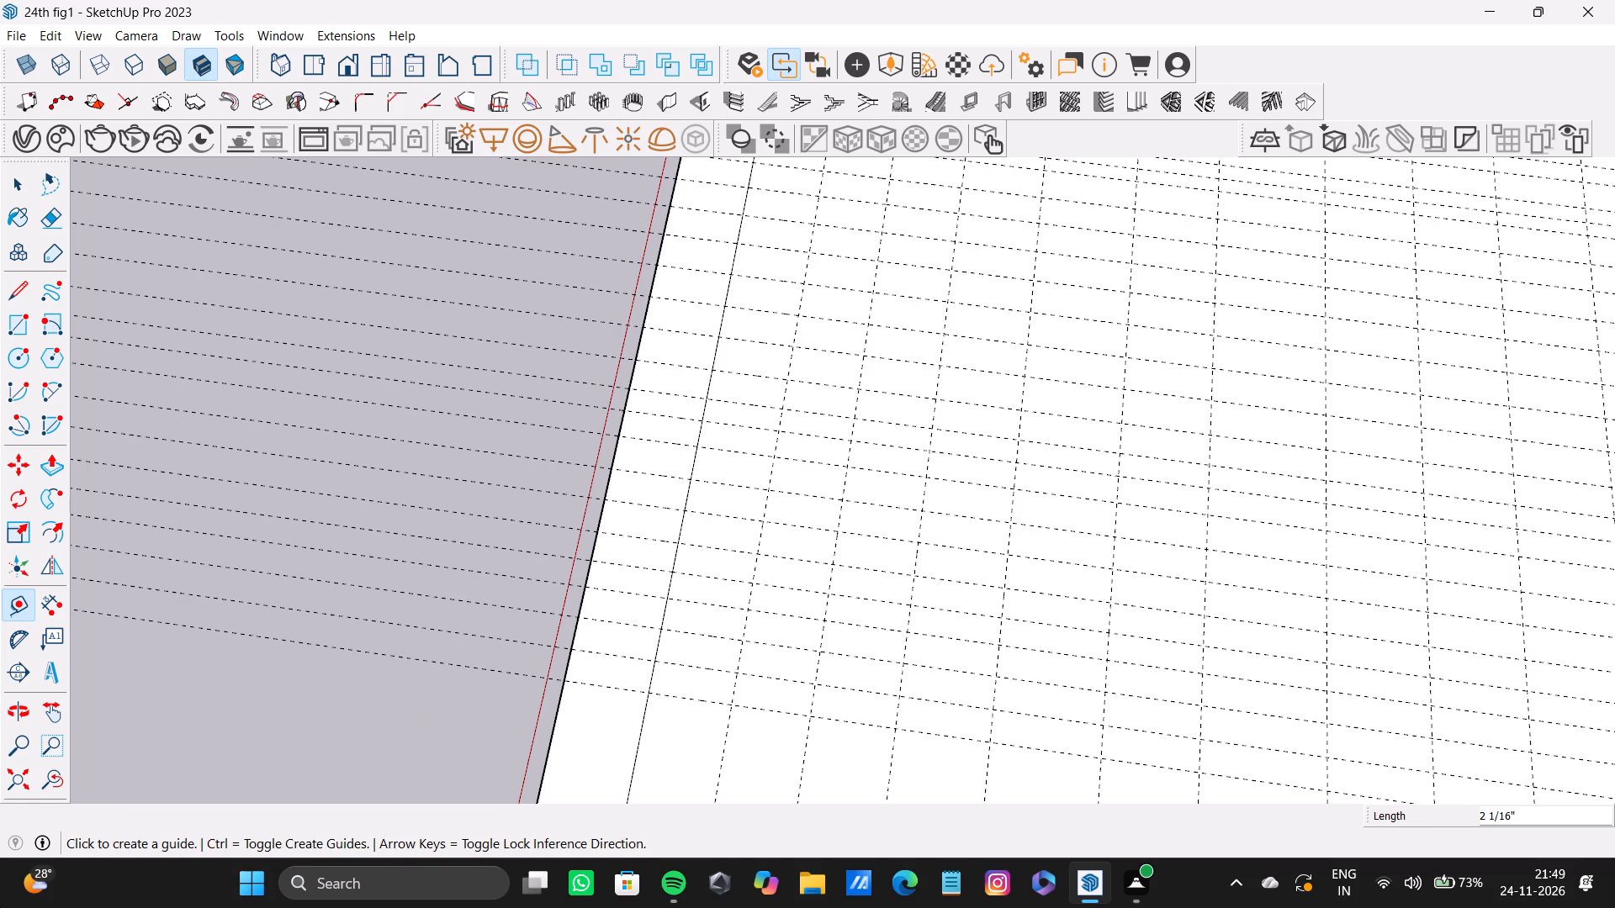
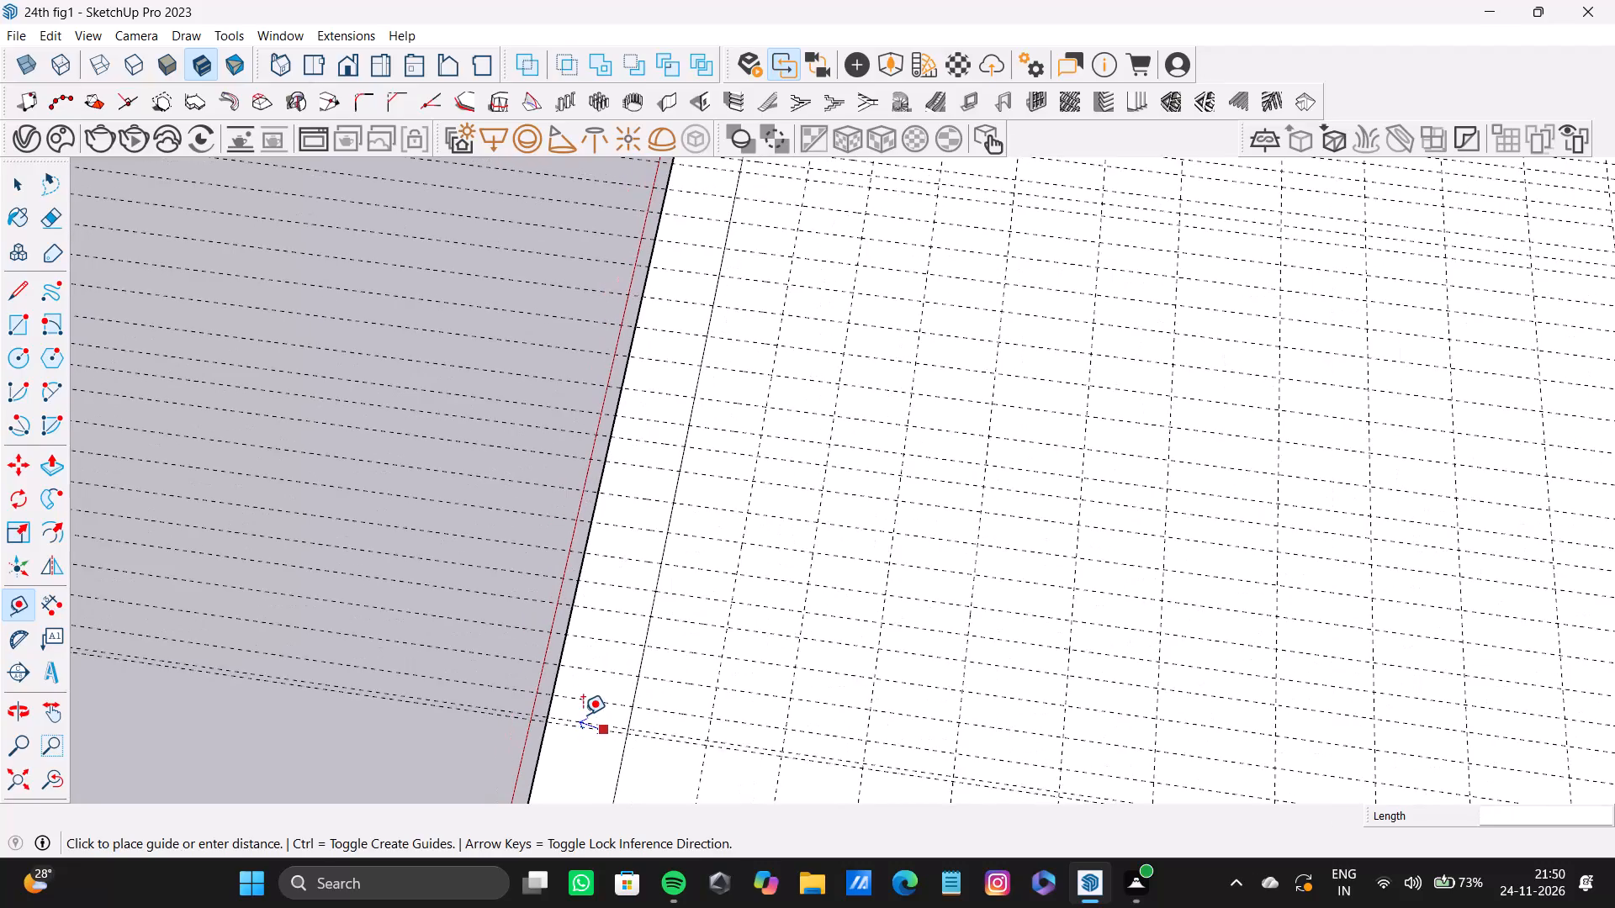
Add the final two crossing guides at the slab's near end, spaced 2 11/16 inches and 3 inches apart.
{"action": "middle_click_drag", "start_coordinate": [584, 705], "coordinate": [687, 393]}
{"action": "double_click", "coordinate": [691, 447]}
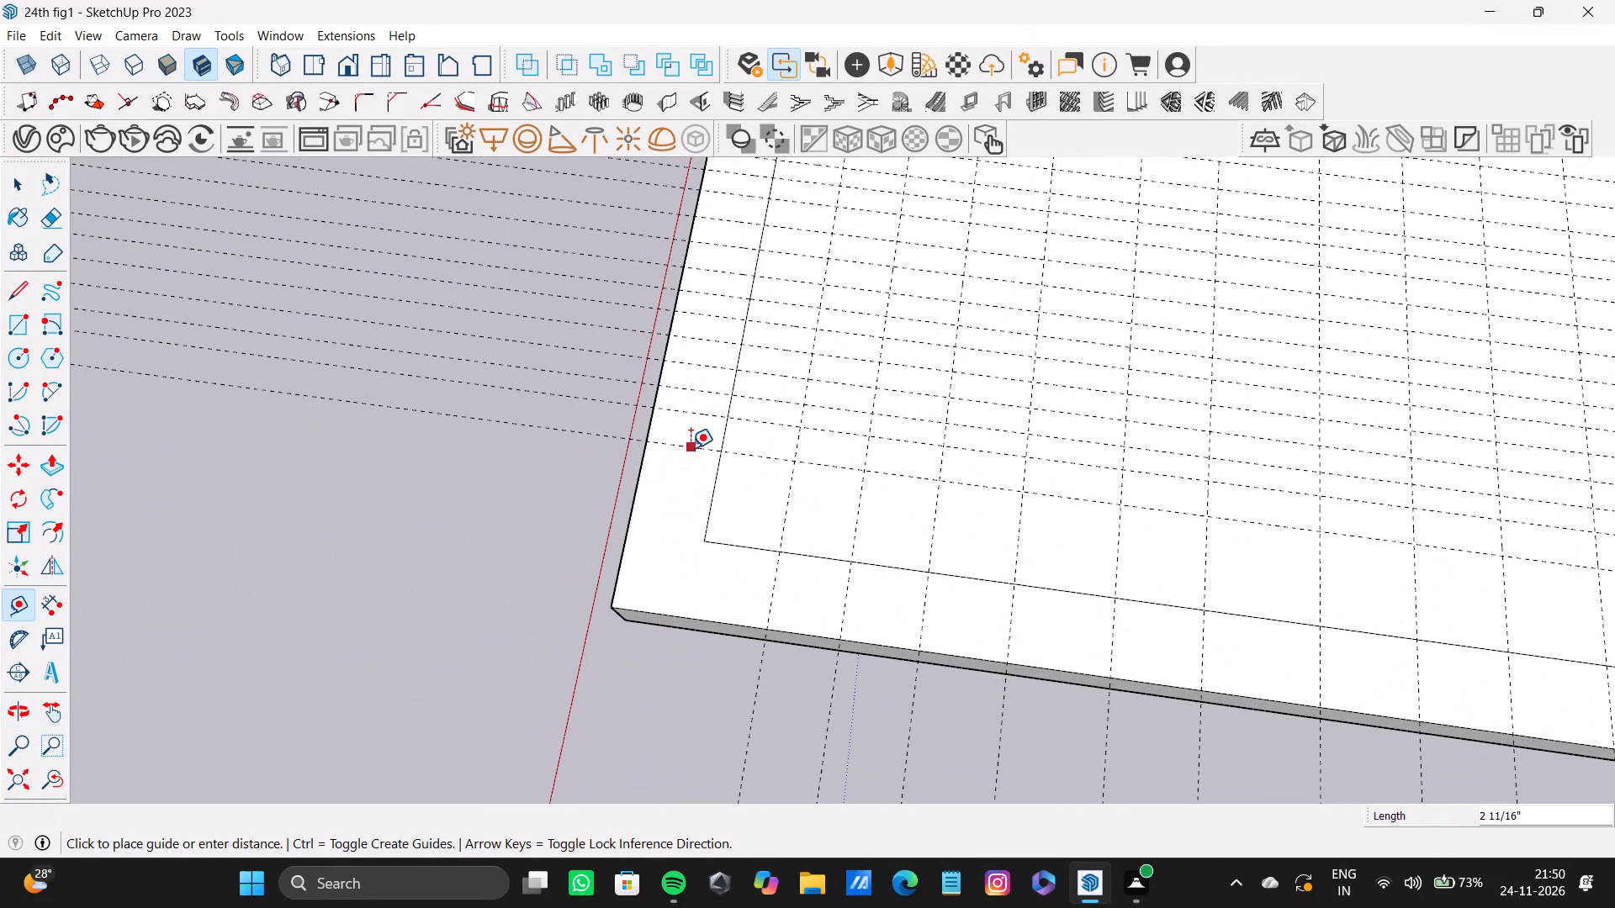
{"action": "left_click", "coordinate": [682, 486]}
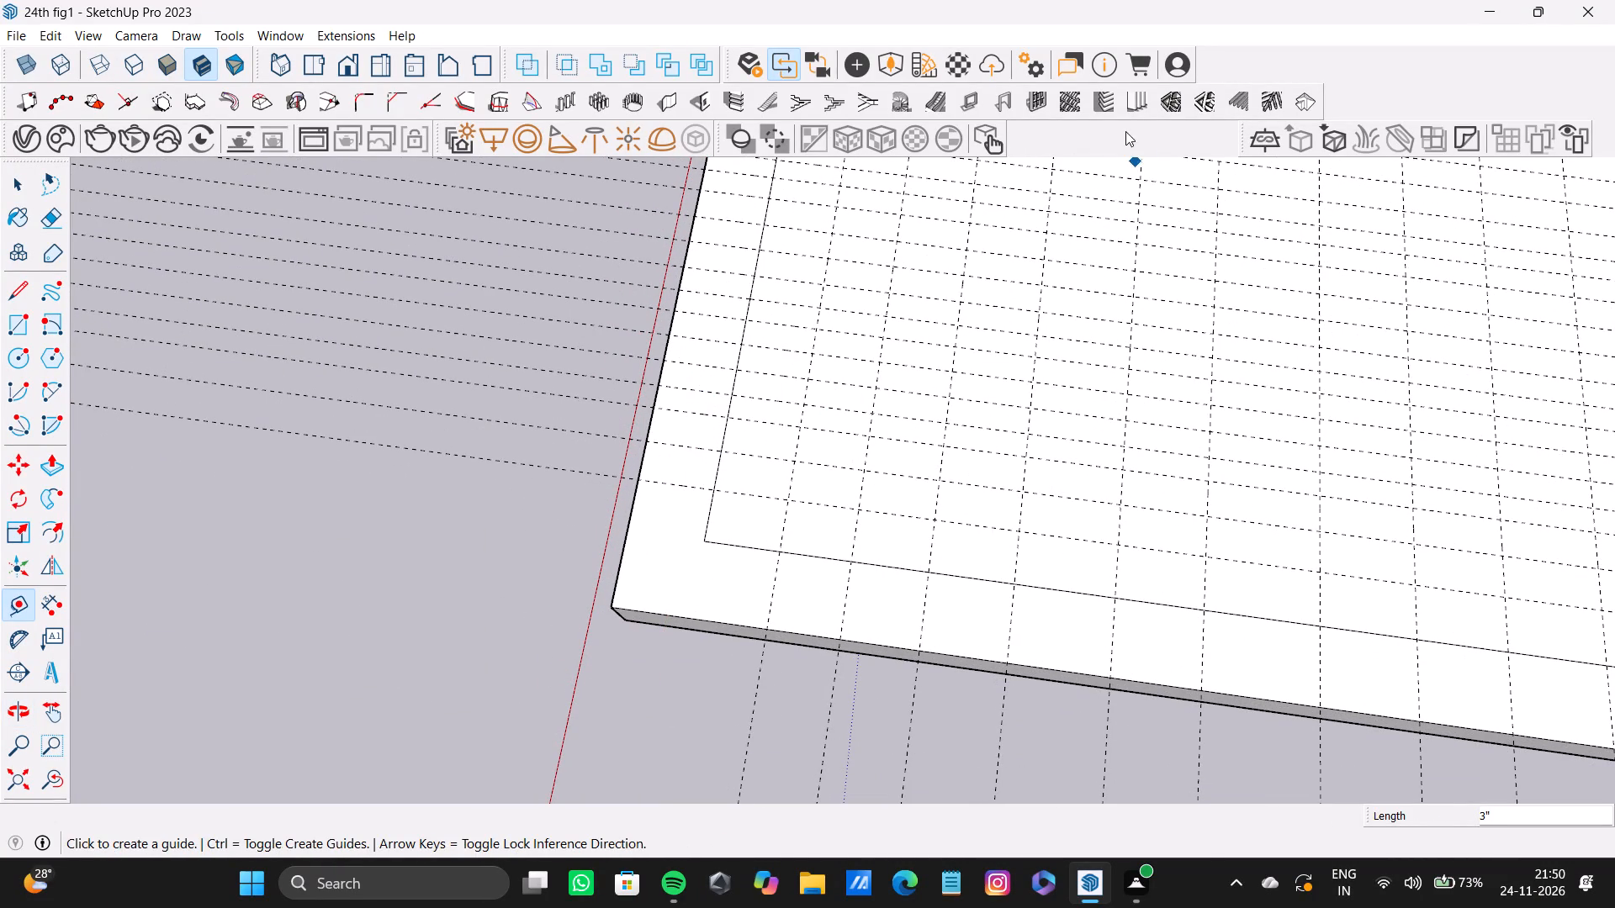
Trace the guide cell at the inner border's near corner with a rectangle about 3 7/8 by 5 7/16 inches.
{"action": "key", "text": "space"}
{"action": "type", "text": "r"}
{"action": "scroll", "coordinate": [722, 497], "scroll_direction": "up", "scroll_amount": 6}
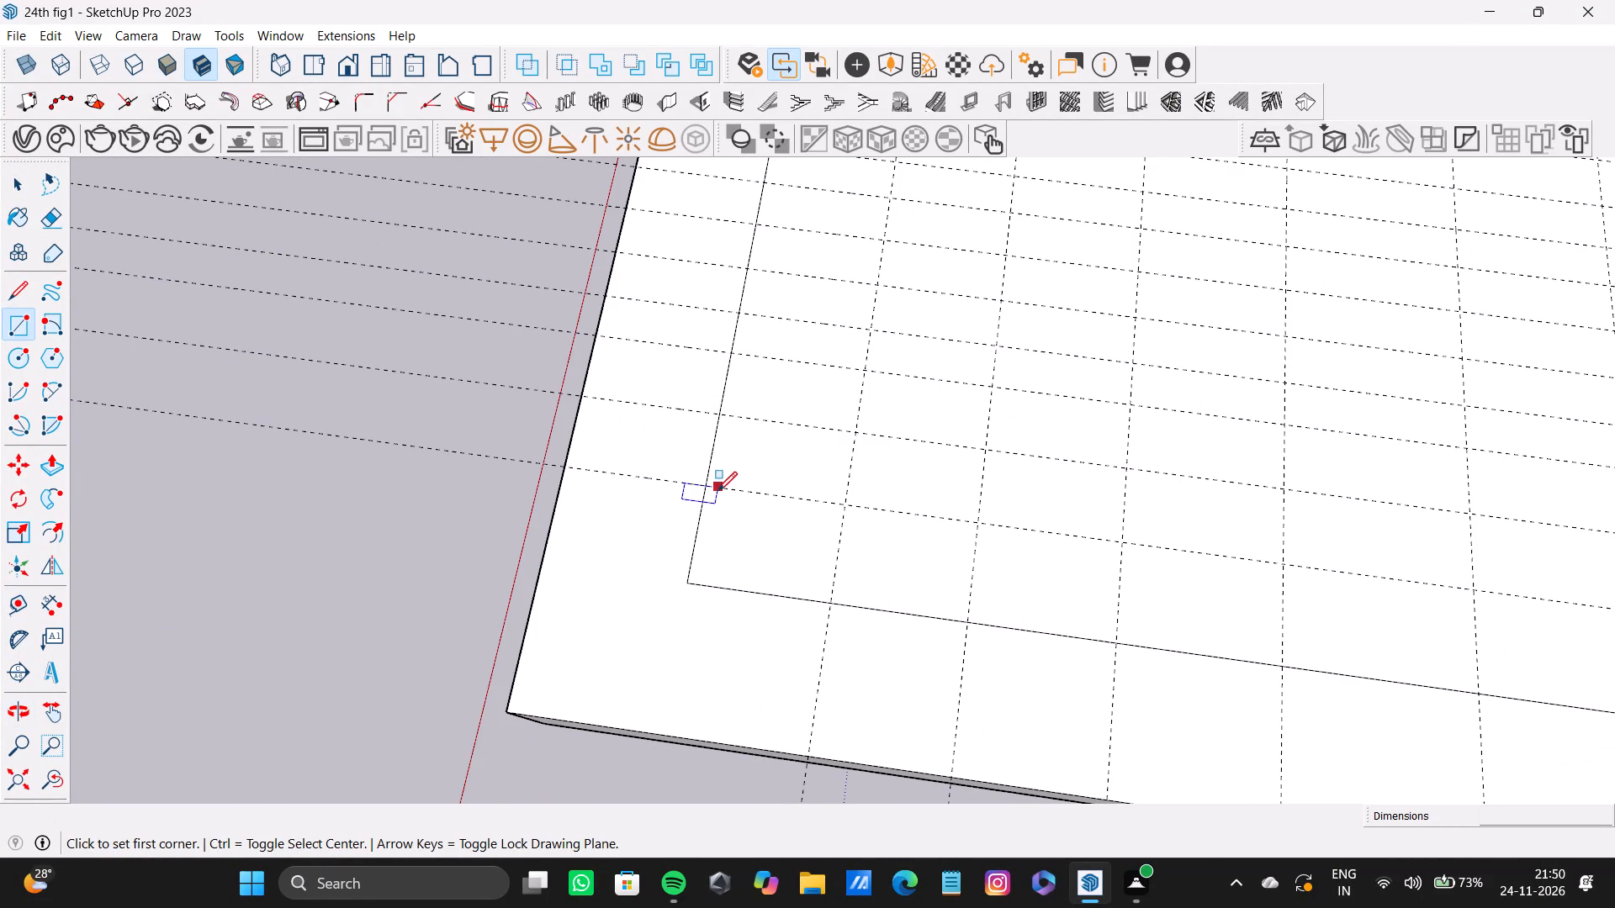
{"action": "left_click", "coordinate": [708, 486]}
{"action": "left_click", "coordinate": [830, 604]}
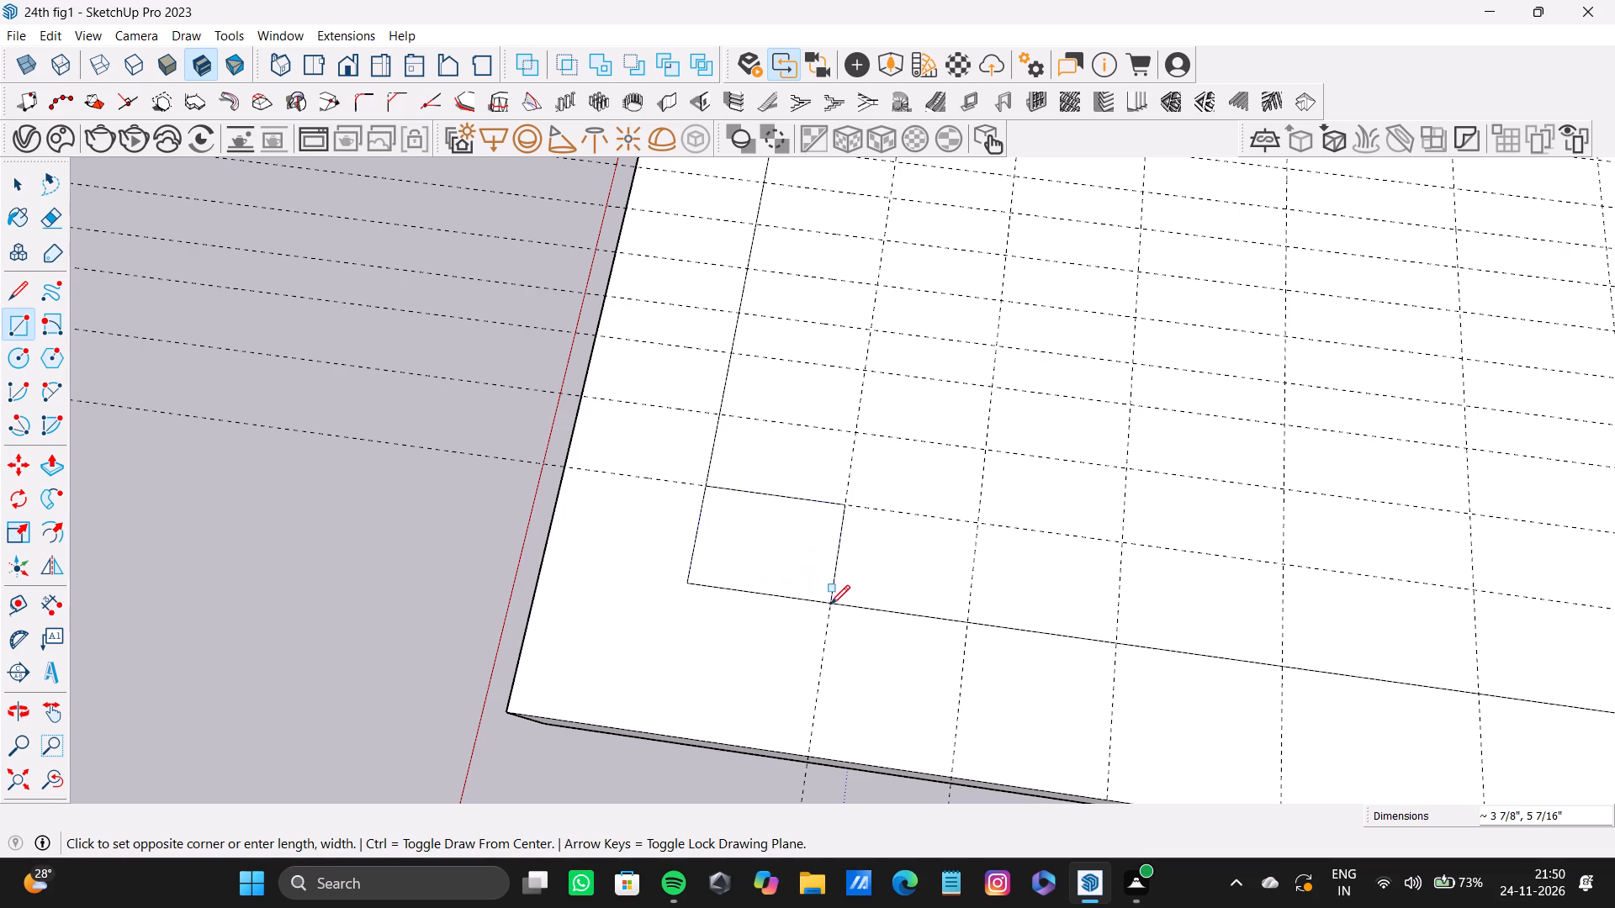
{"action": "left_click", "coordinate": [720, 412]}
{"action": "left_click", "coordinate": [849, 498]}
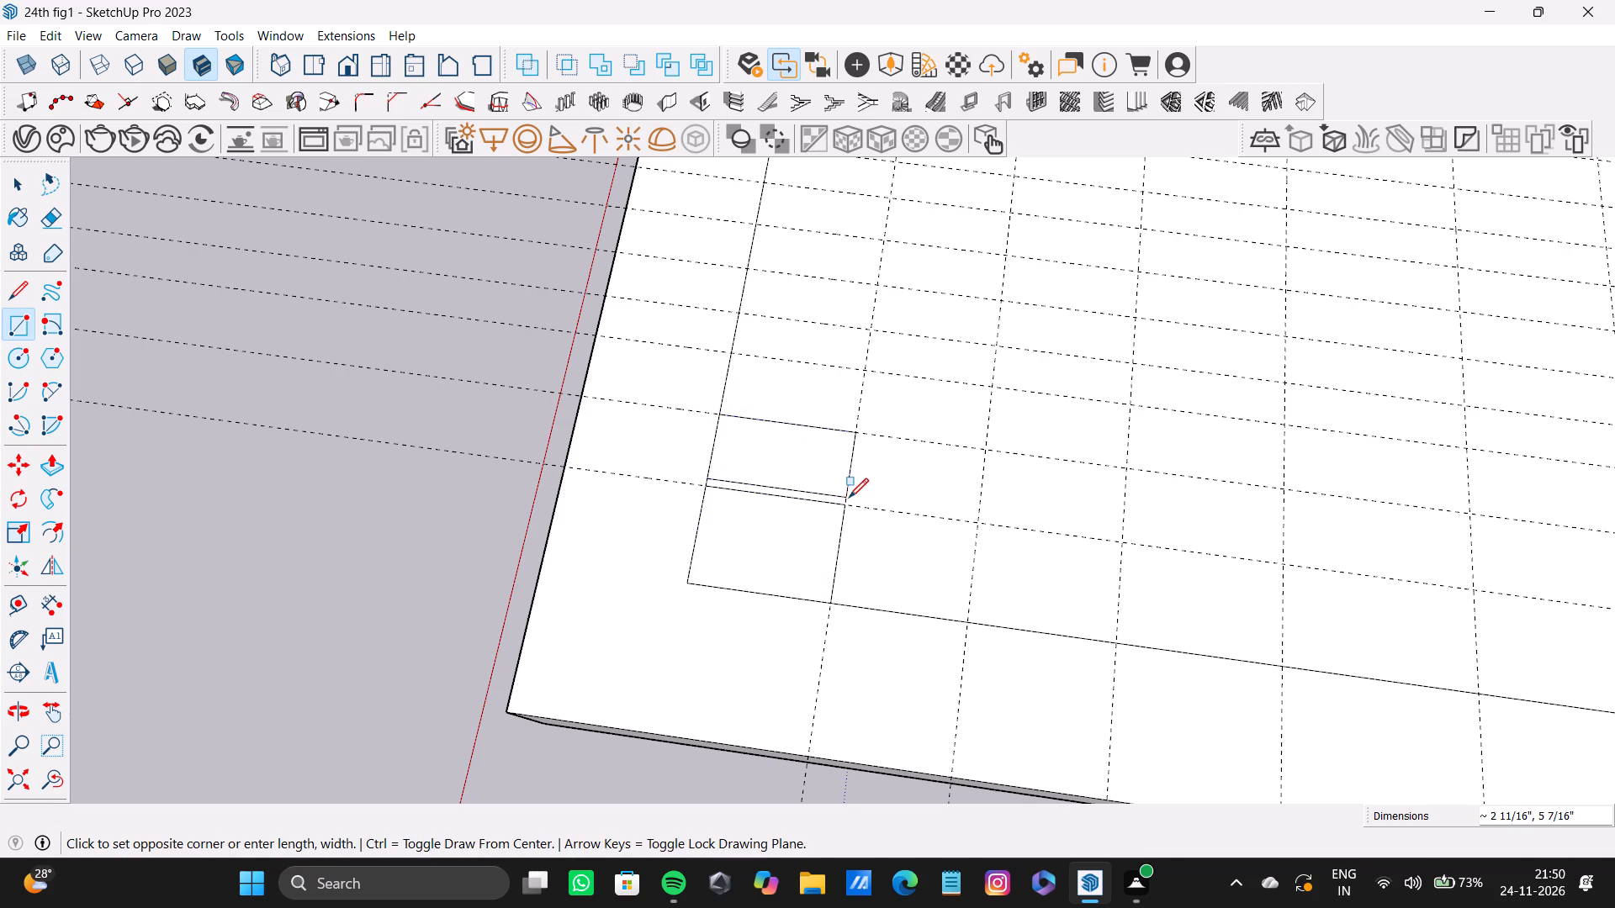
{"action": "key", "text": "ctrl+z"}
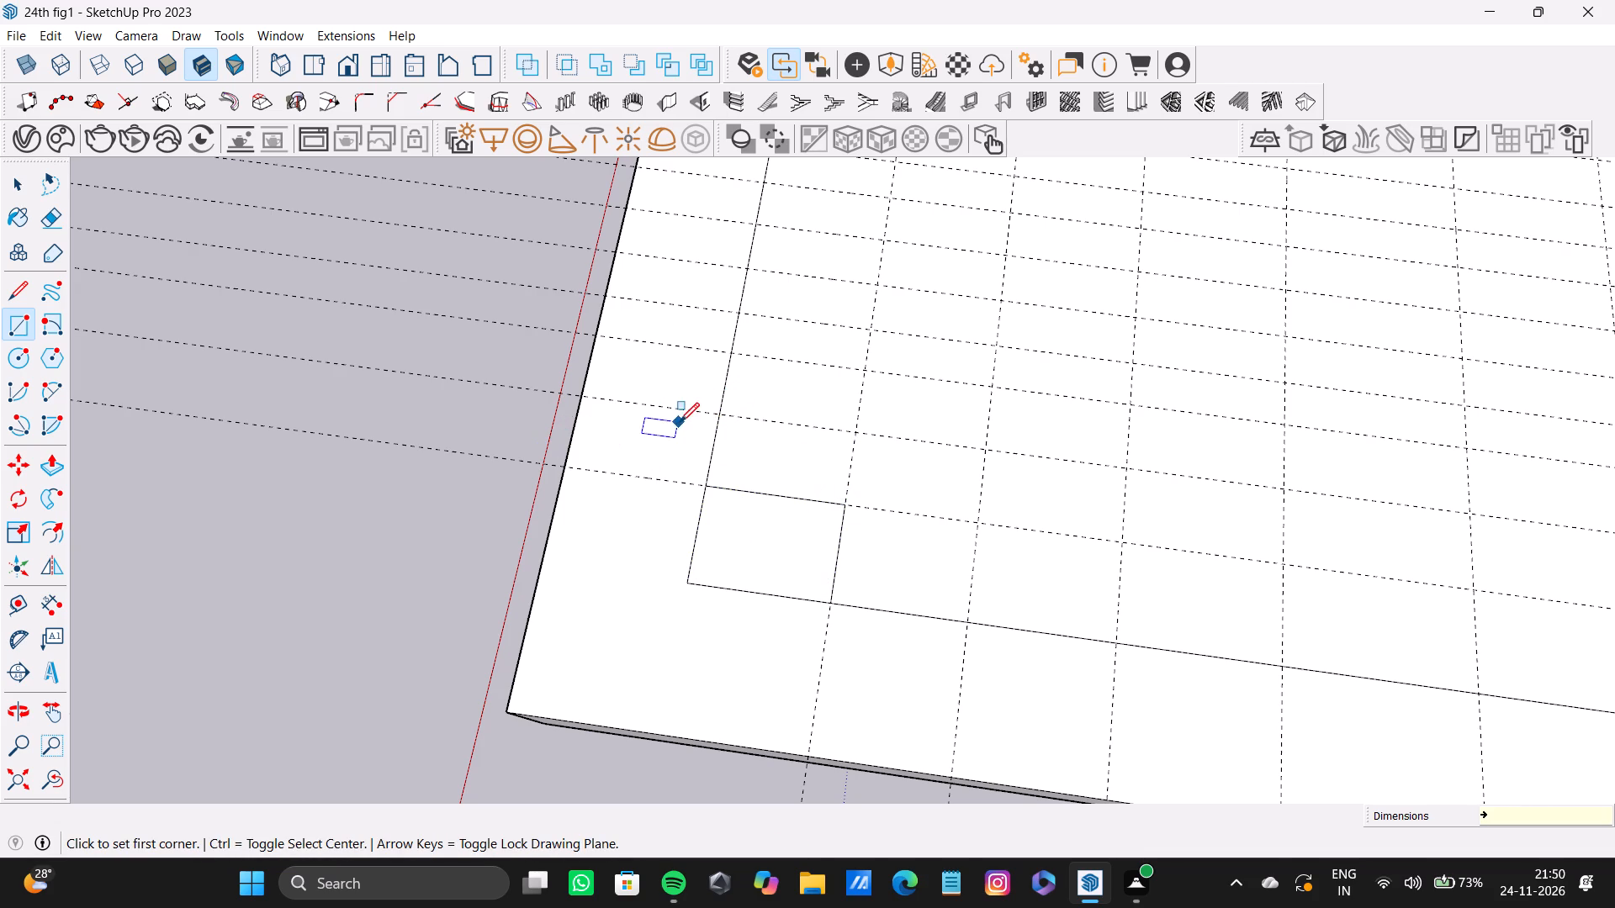
Trace the next three cells along the inner border edge with 5 7/16-inch-wide rectangles, the first 3 inches and the second 2 11/16 inches deep.
{"action": "left_click", "coordinate": [718, 418]}
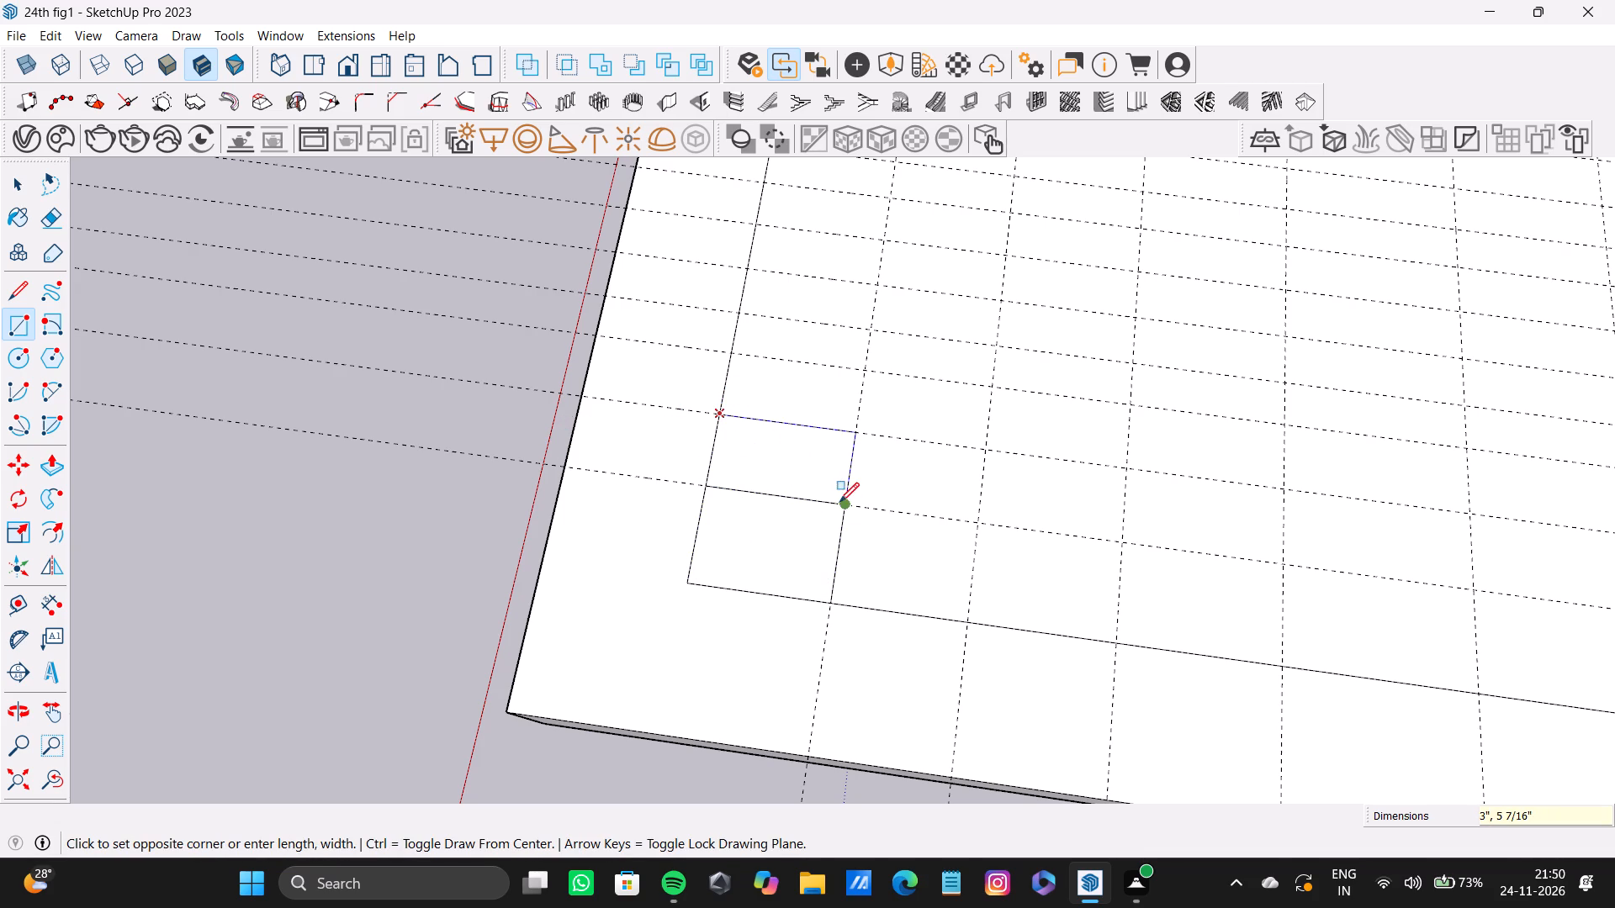
{"action": "left_click", "coordinate": [844, 504]}
{"action": "left_click", "coordinate": [732, 354]}
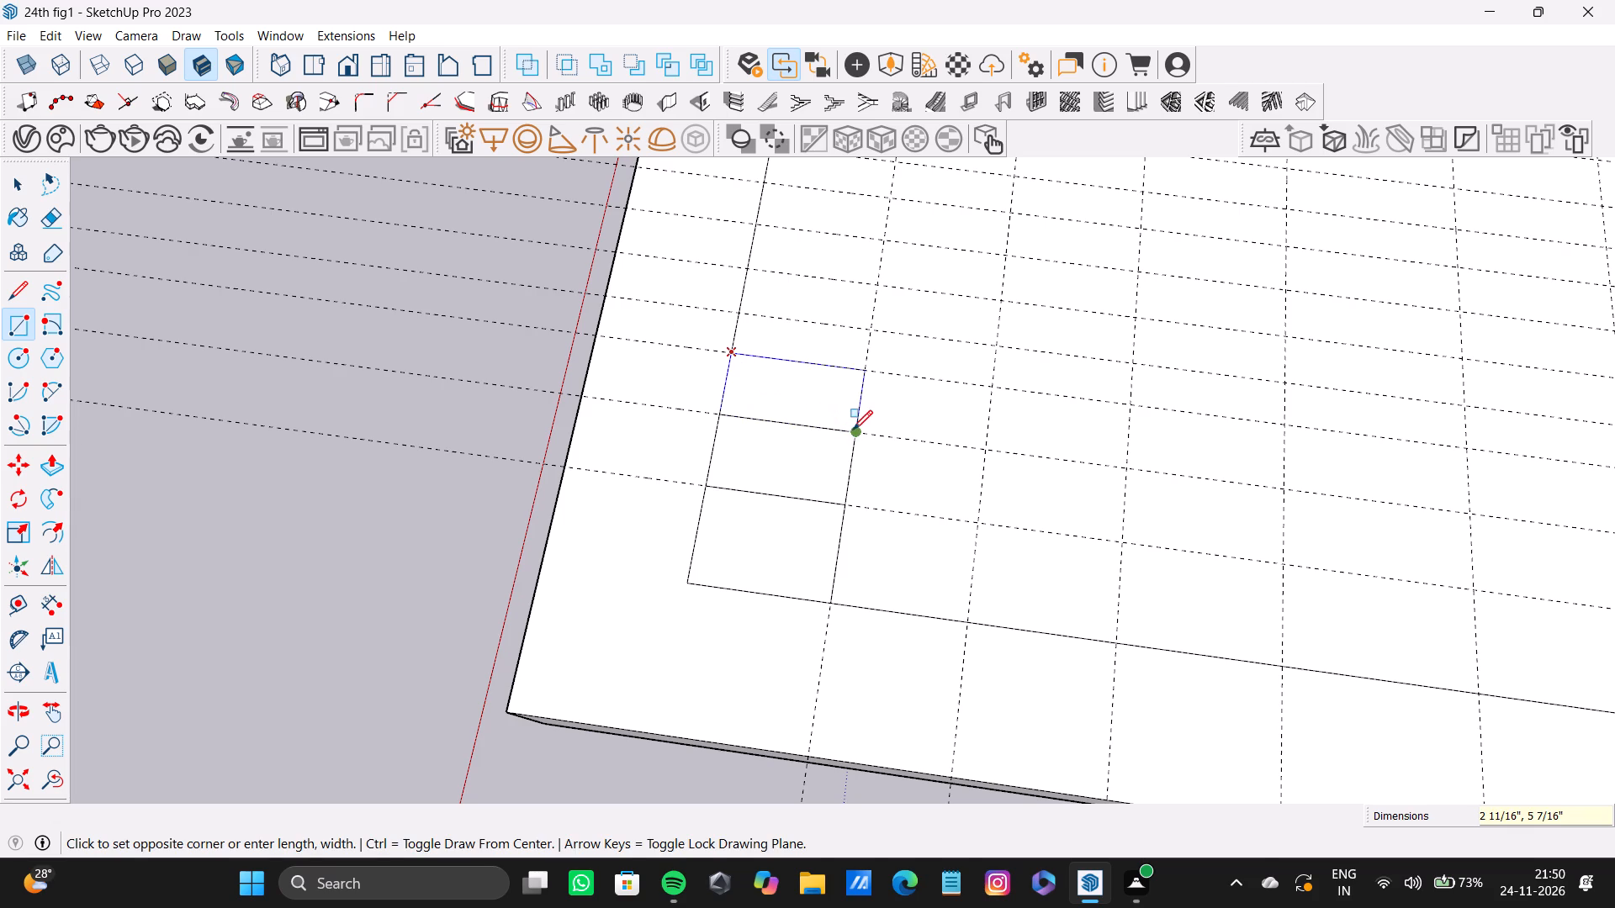
{"action": "left_click", "coordinate": [855, 430]}
{"action": "left_click", "coordinate": [740, 309]}
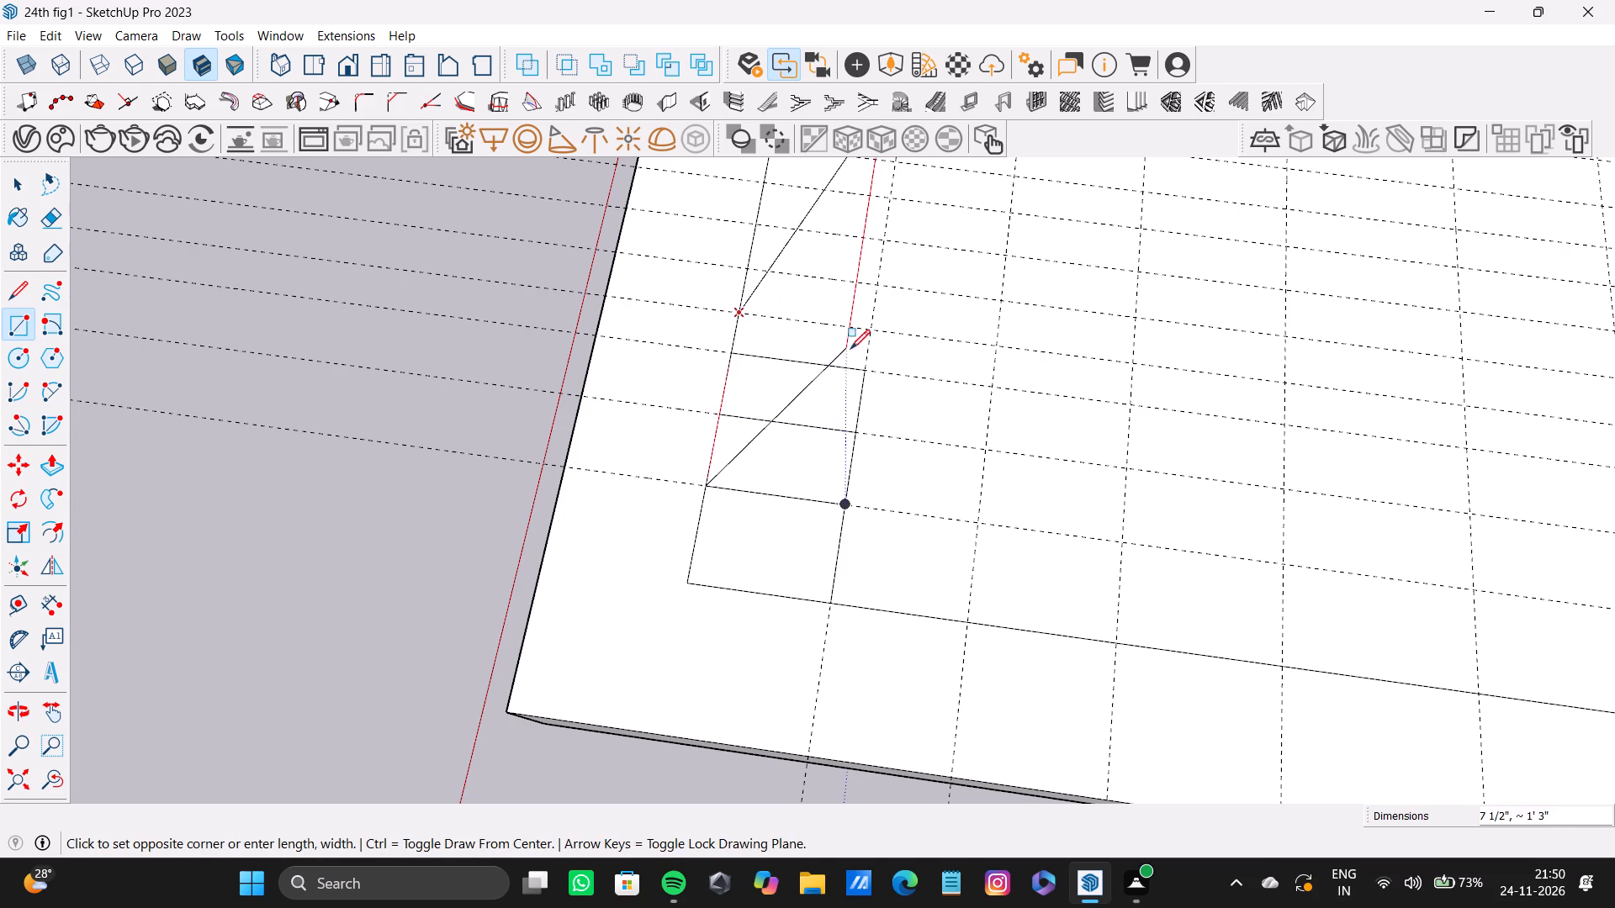
{"action": "left_click", "coordinate": [870, 371]}
Trace the four matching cells of the second row with rectangles snapped to the guide intersections, 5 1/8 inches across the row.
{"action": "scroll", "coordinate": [760, 473], "scroll_direction": "down", "scroll_amount": 4}
{"action": "middle_click_drag", "start_coordinate": [865, 530], "coordinate": [462, 452]}
{"action": "scroll", "coordinate": [755, 486], "scroll_direction": "up", "scroll_amount": 3}
{"action": "left_click", "coordinate": [746, 498]}
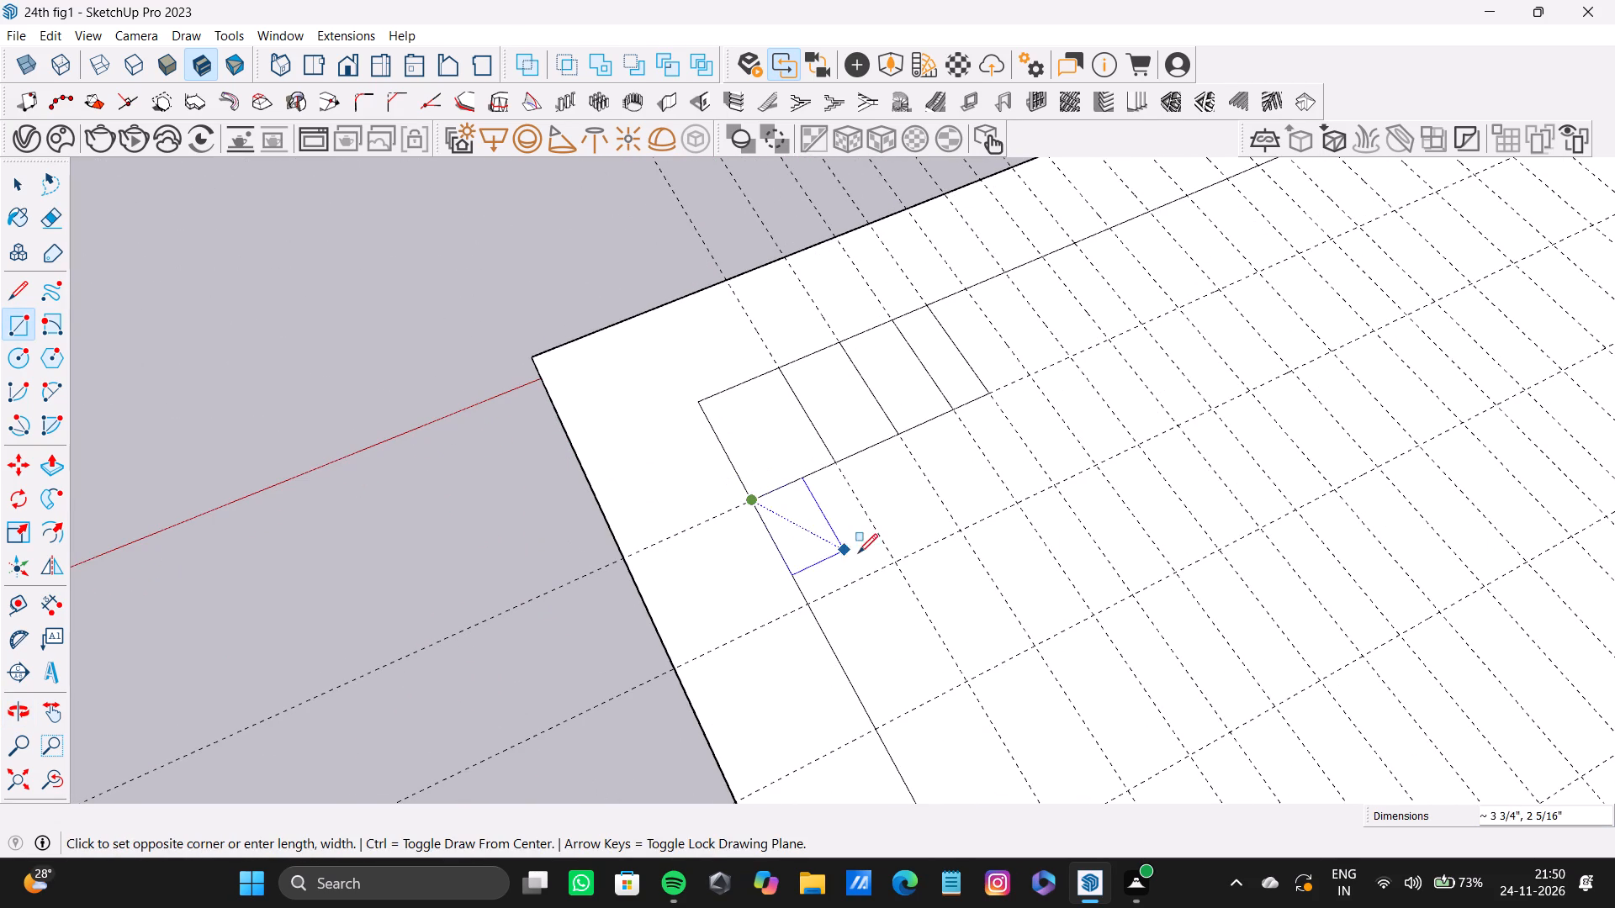
{"action": "left_click", "coordinate": [891, 562]}
{"action": "left_click", "coordinate": [834, 462]}
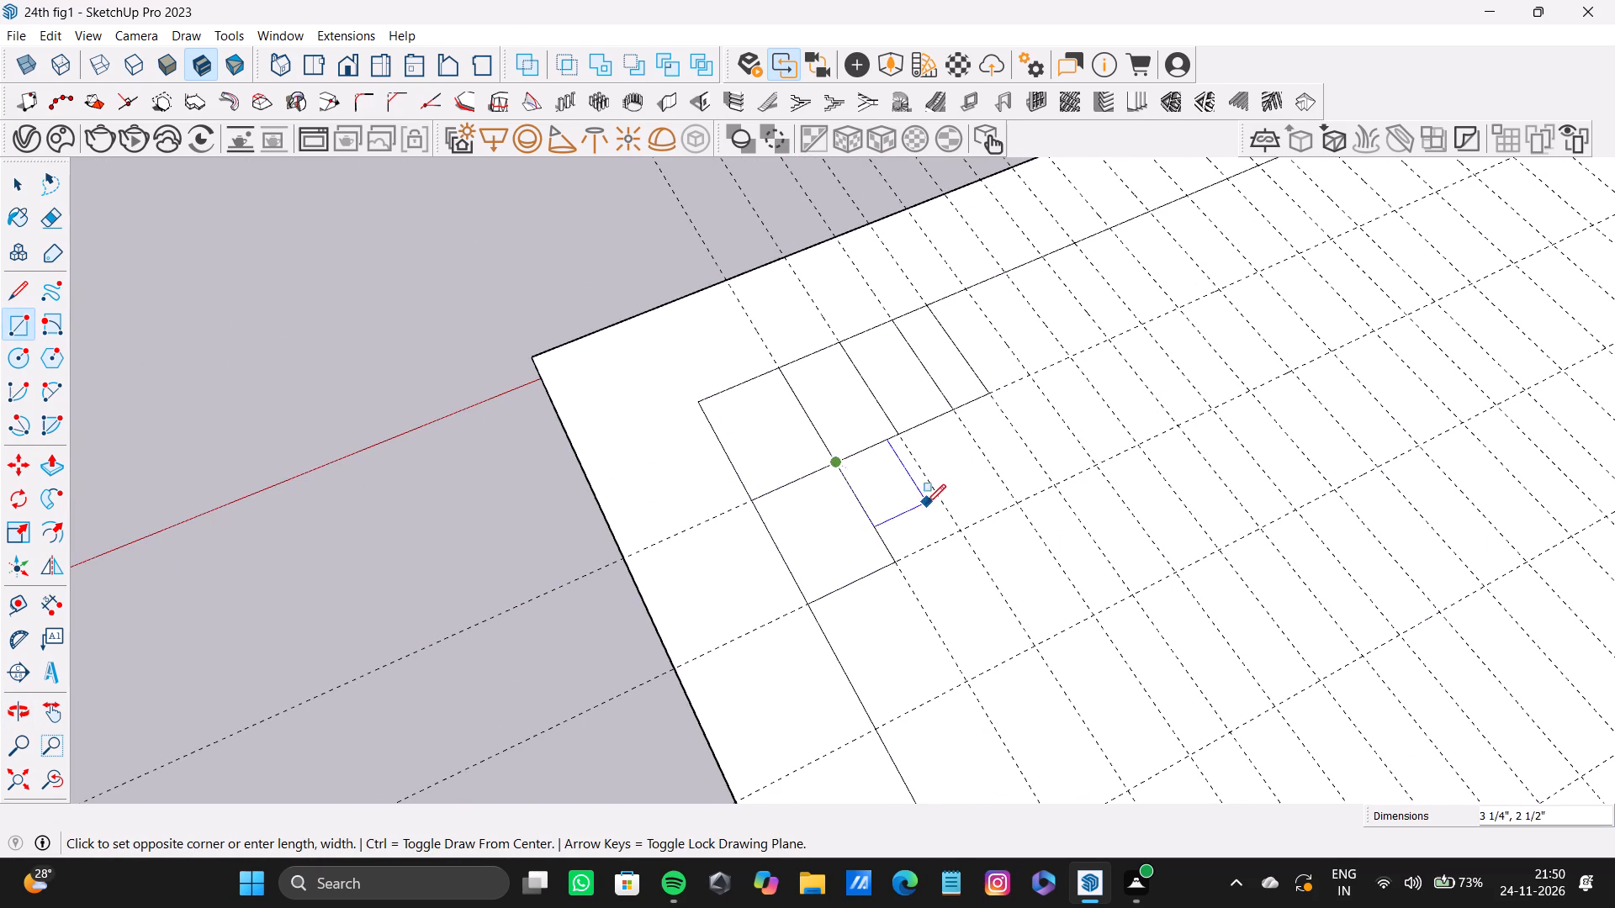
{"action": "left_click", "coordinate": [958, 533]}
{"action": "left_click", "coordinate": [907, 430]}
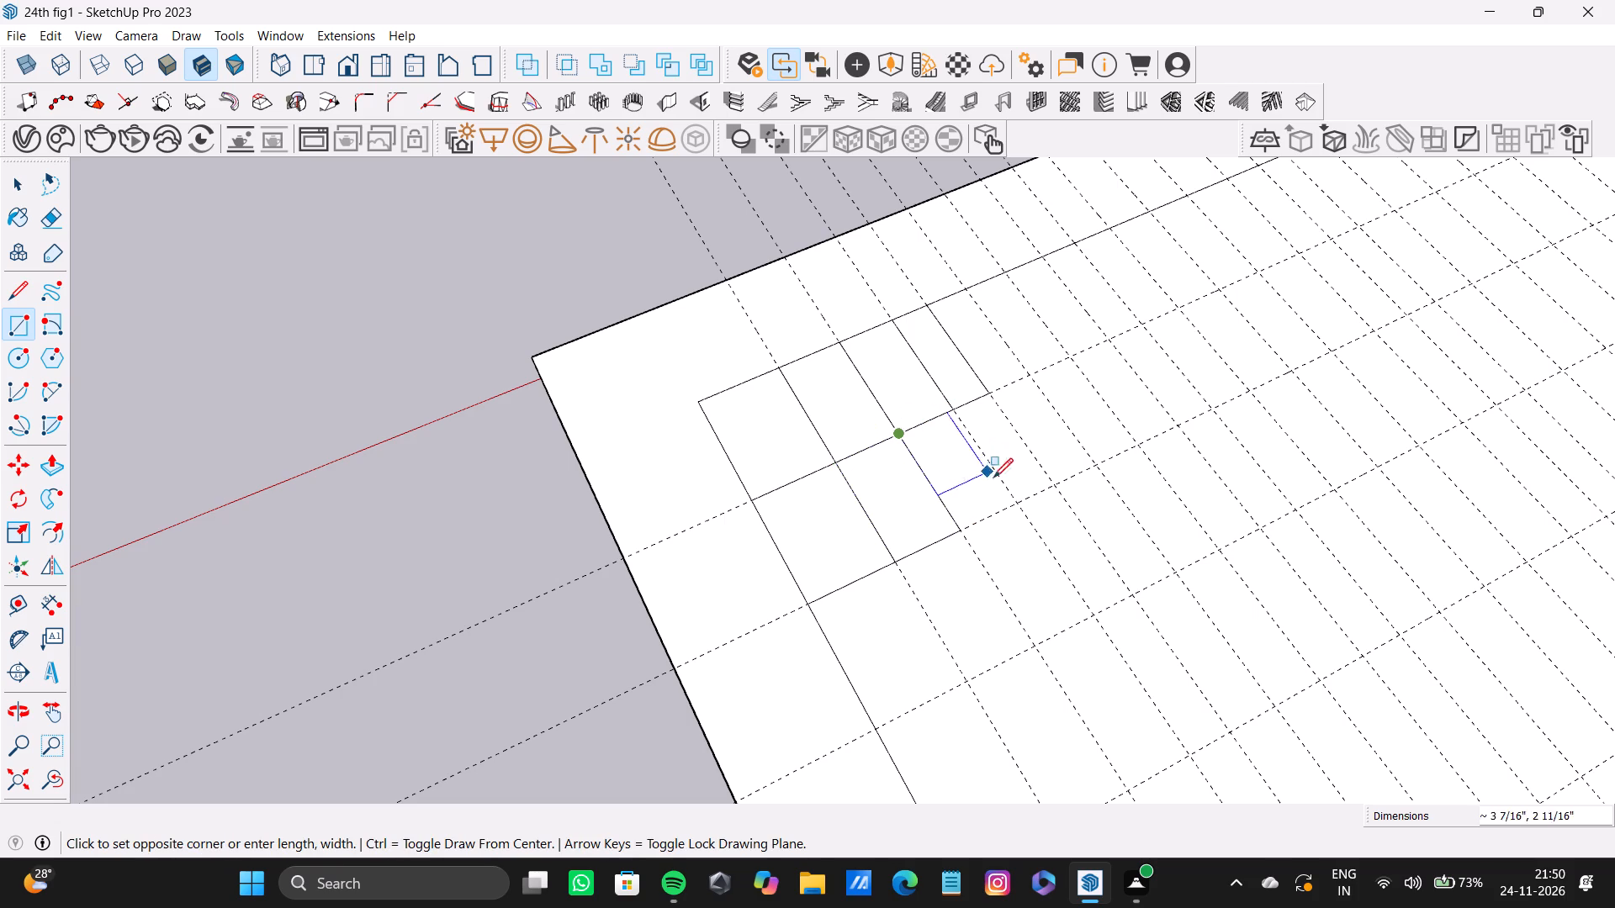
{"action": "left_click", "coordinate": [1016, 504]}
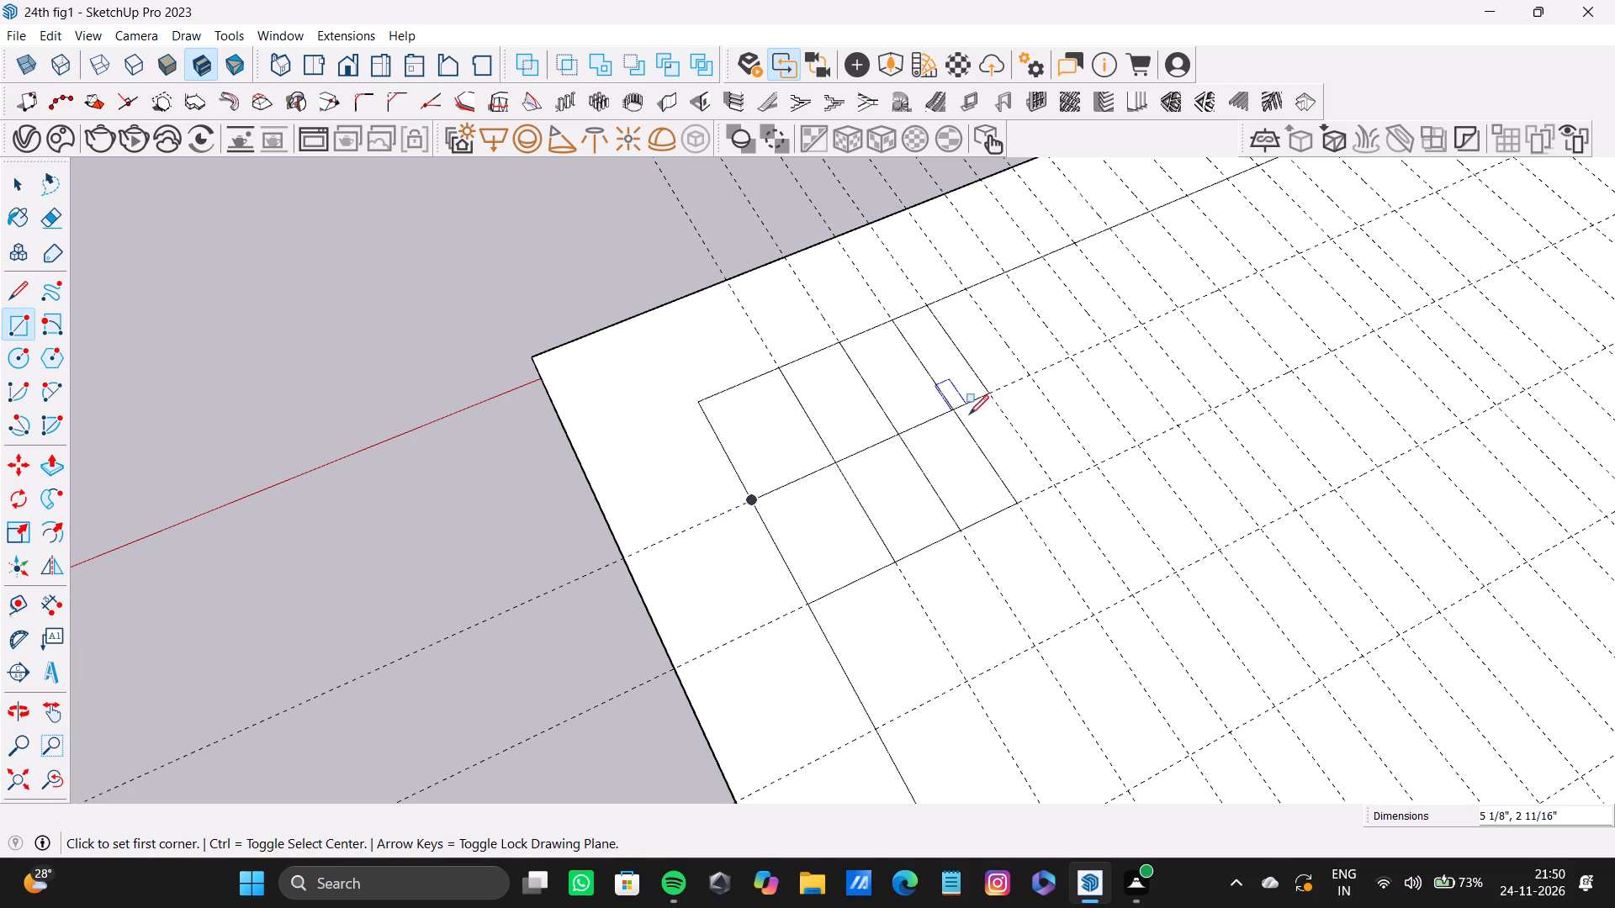
{"action": "left_click", "coordinate": [961, 409]}
{"action": "left_click", "coordinate": [1050, 485]}
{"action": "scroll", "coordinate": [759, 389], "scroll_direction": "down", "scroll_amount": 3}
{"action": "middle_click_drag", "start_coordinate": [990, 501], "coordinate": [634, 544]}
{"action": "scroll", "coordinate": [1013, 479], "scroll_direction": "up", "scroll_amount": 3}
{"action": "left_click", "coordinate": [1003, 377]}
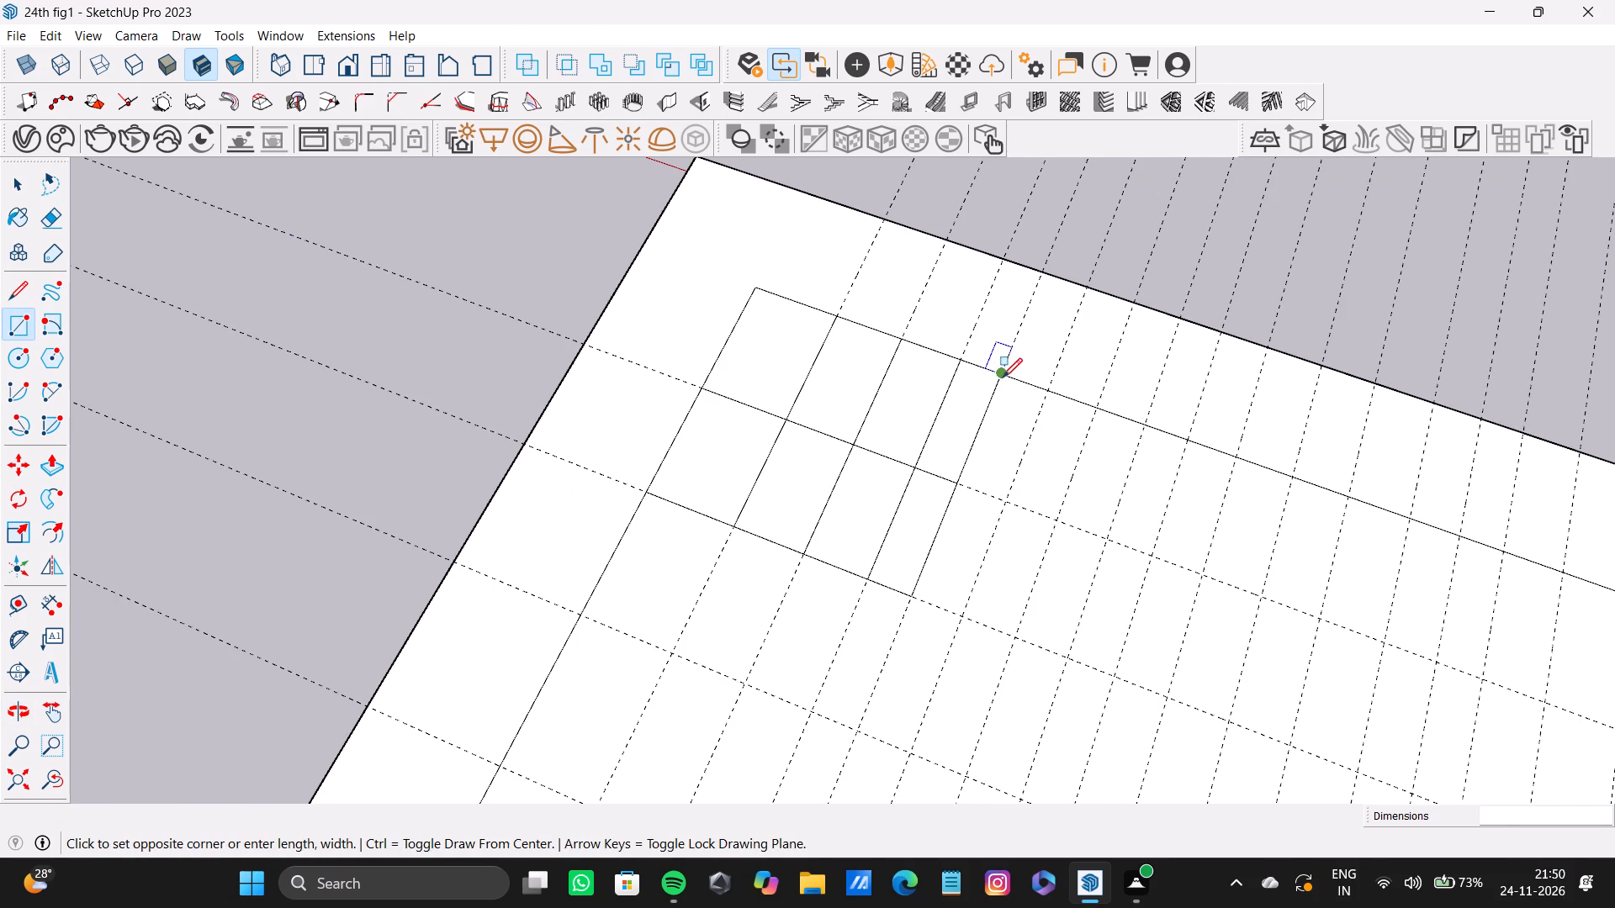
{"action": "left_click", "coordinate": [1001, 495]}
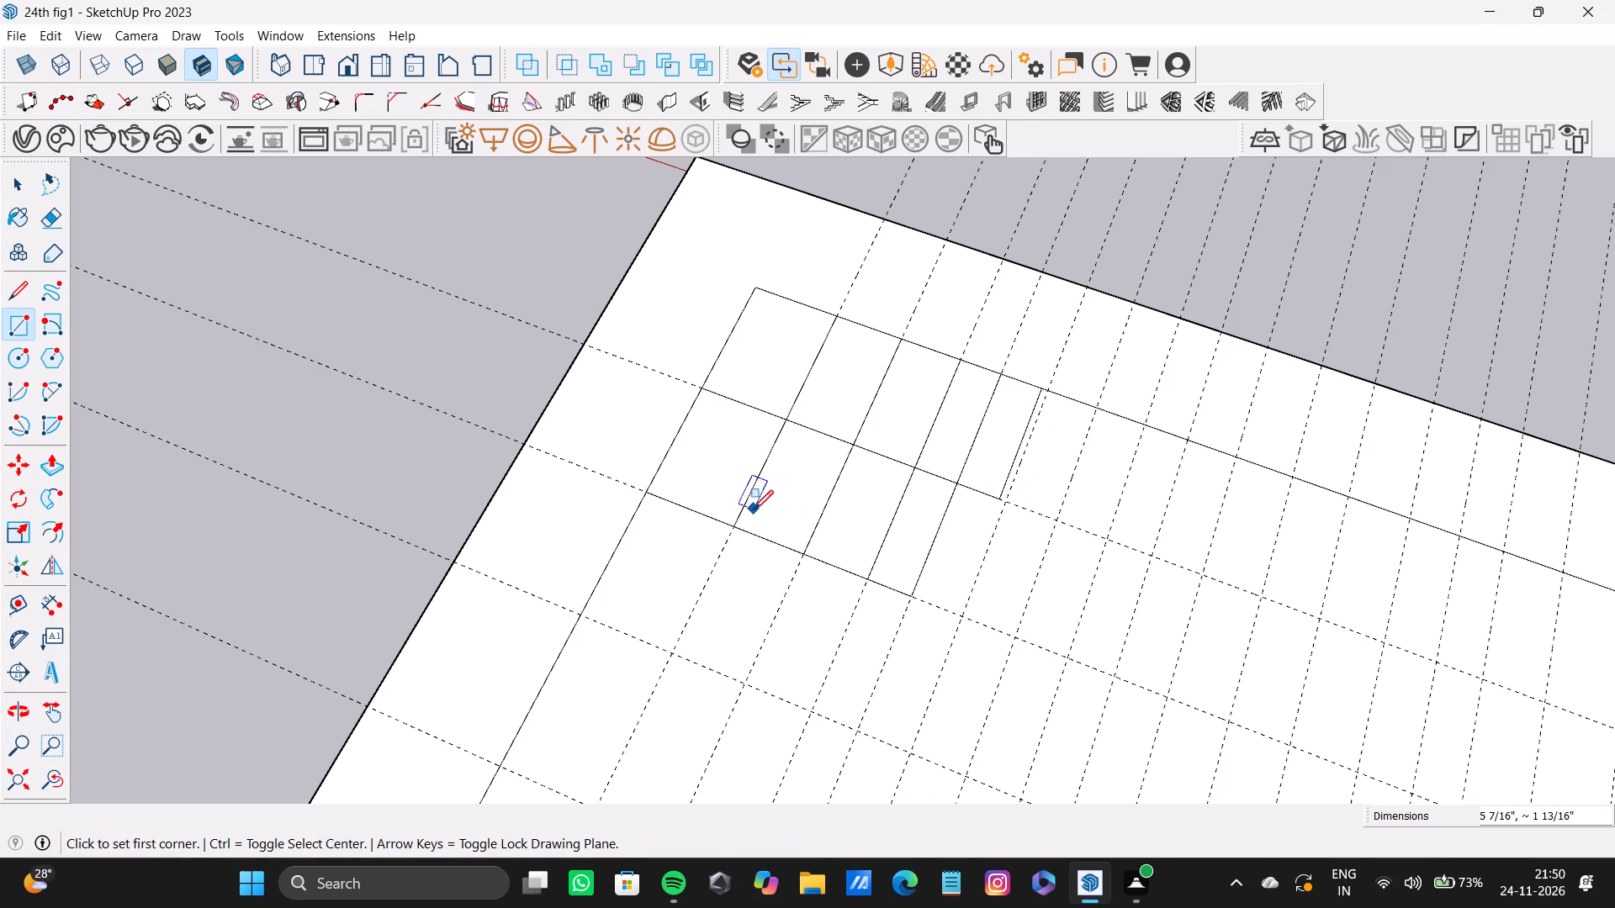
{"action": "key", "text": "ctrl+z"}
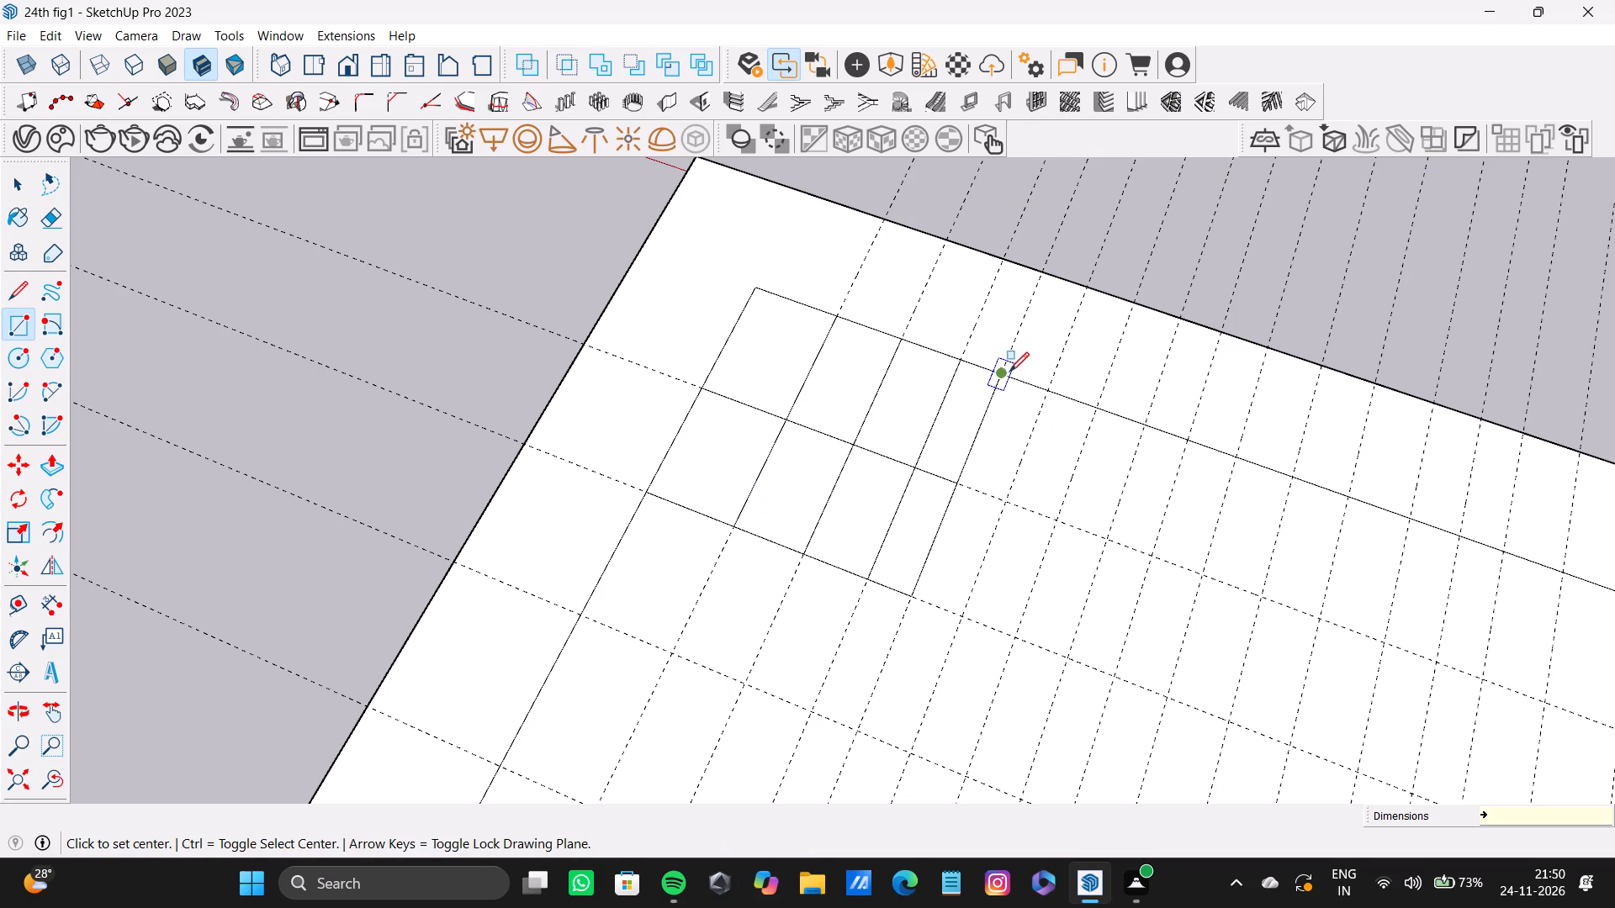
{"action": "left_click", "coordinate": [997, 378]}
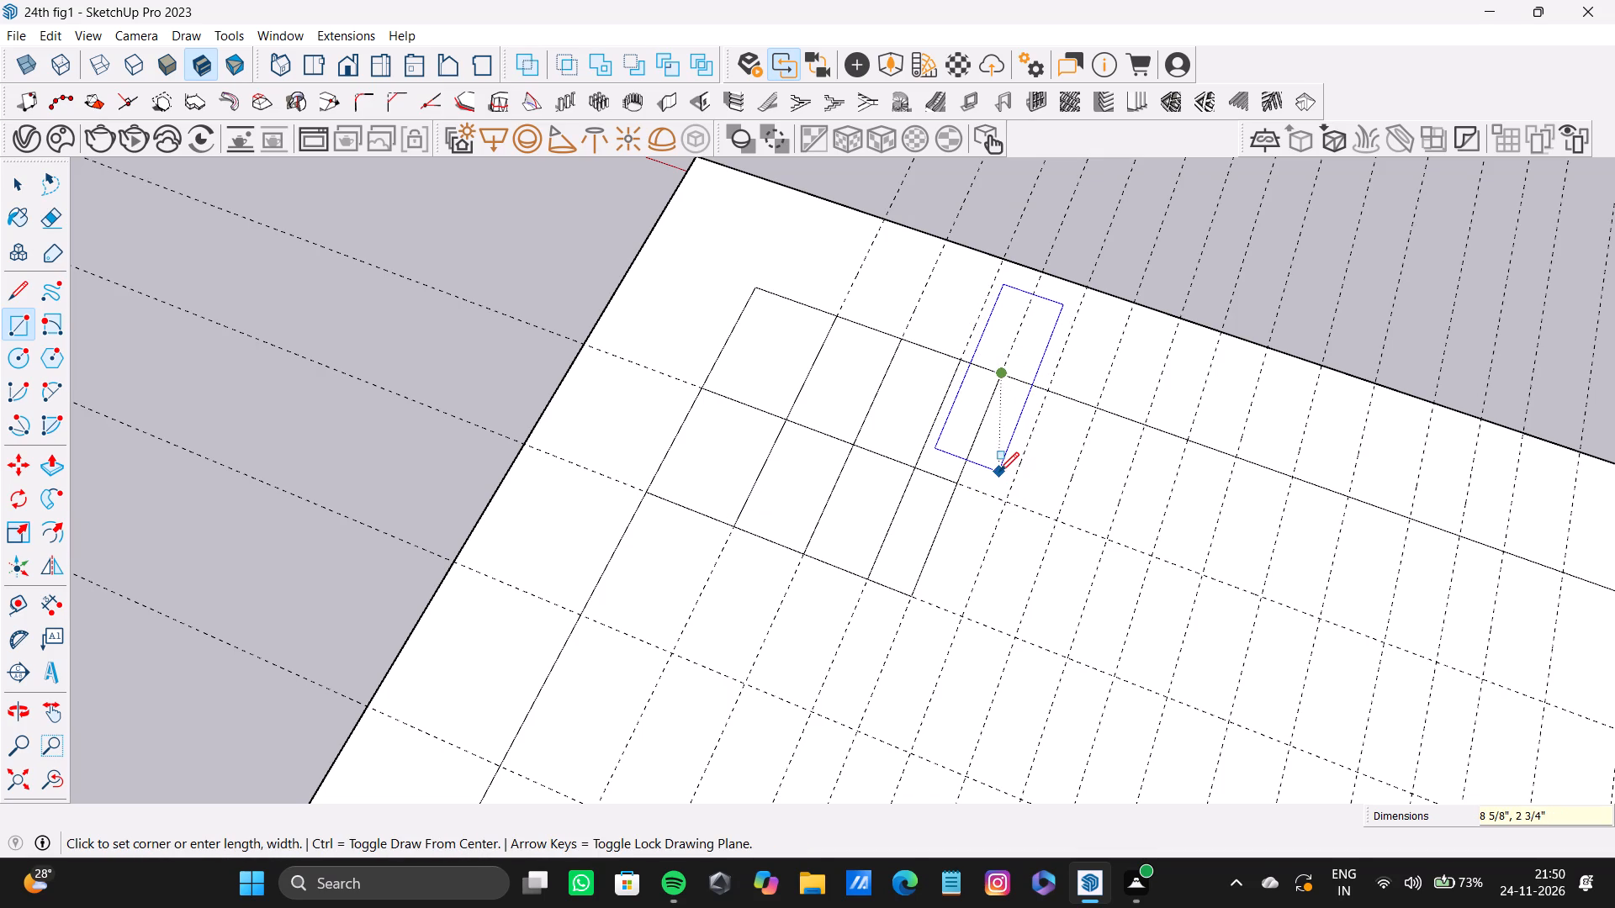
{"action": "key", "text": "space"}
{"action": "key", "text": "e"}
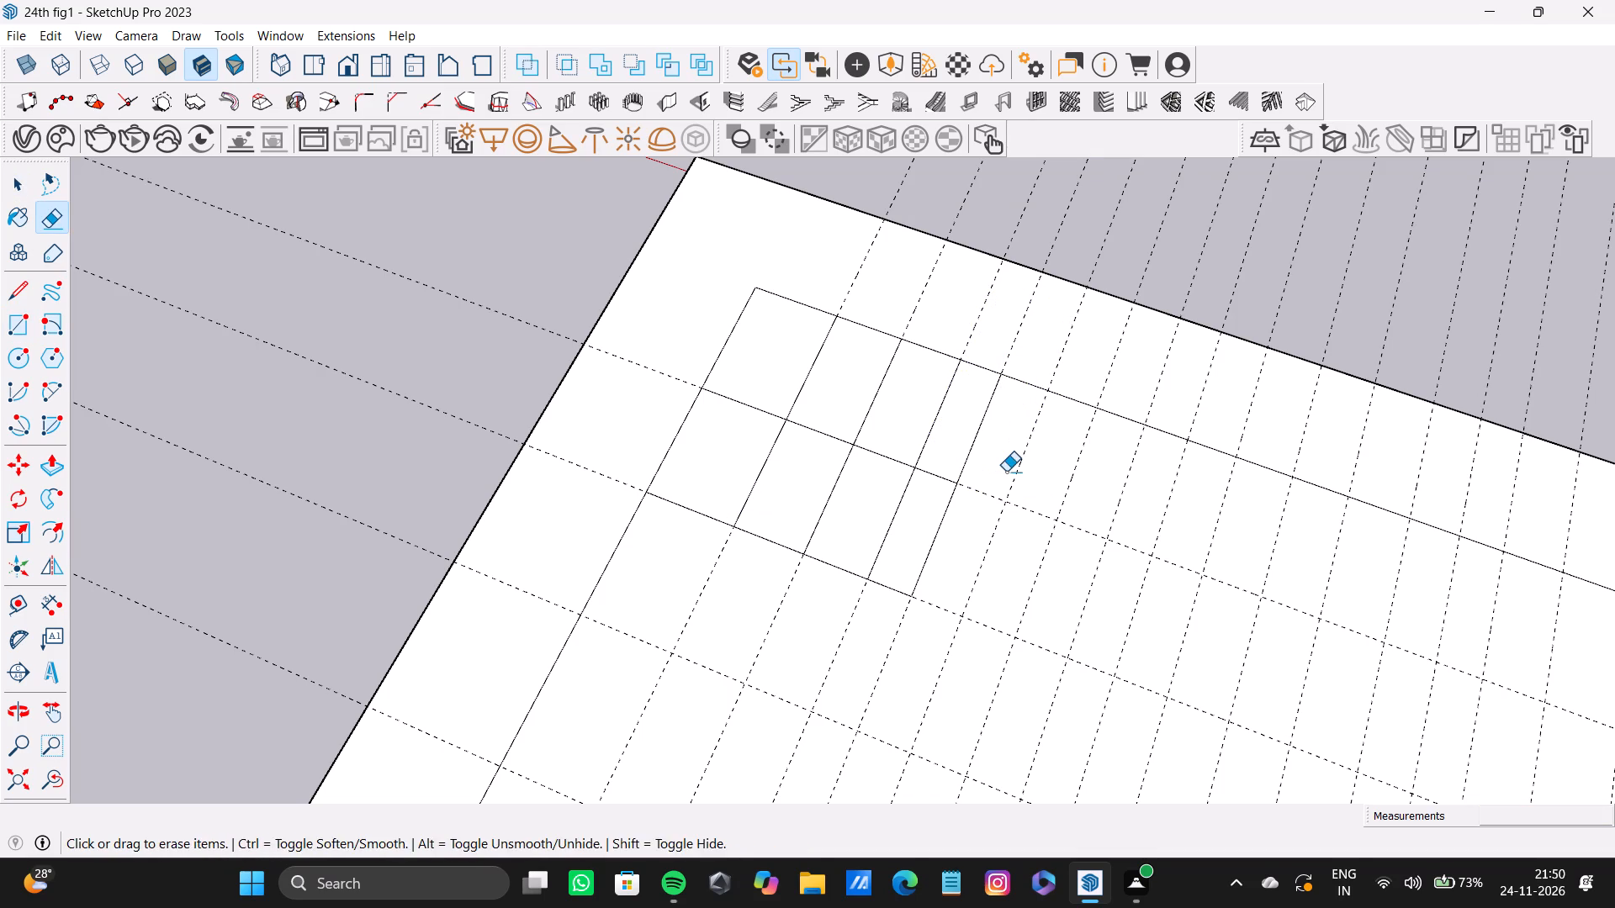
Trace the fifth cell of the first and second rows with rectangles snapped to the guide intersections.
{"action": "key", "text": "r"}
{"action": "scroll", "coordinate": [987, 393], "scroll_direction": "up", "scroll_amount": 3}
{"action": "left_click", "coordinate": [1006, 374]}
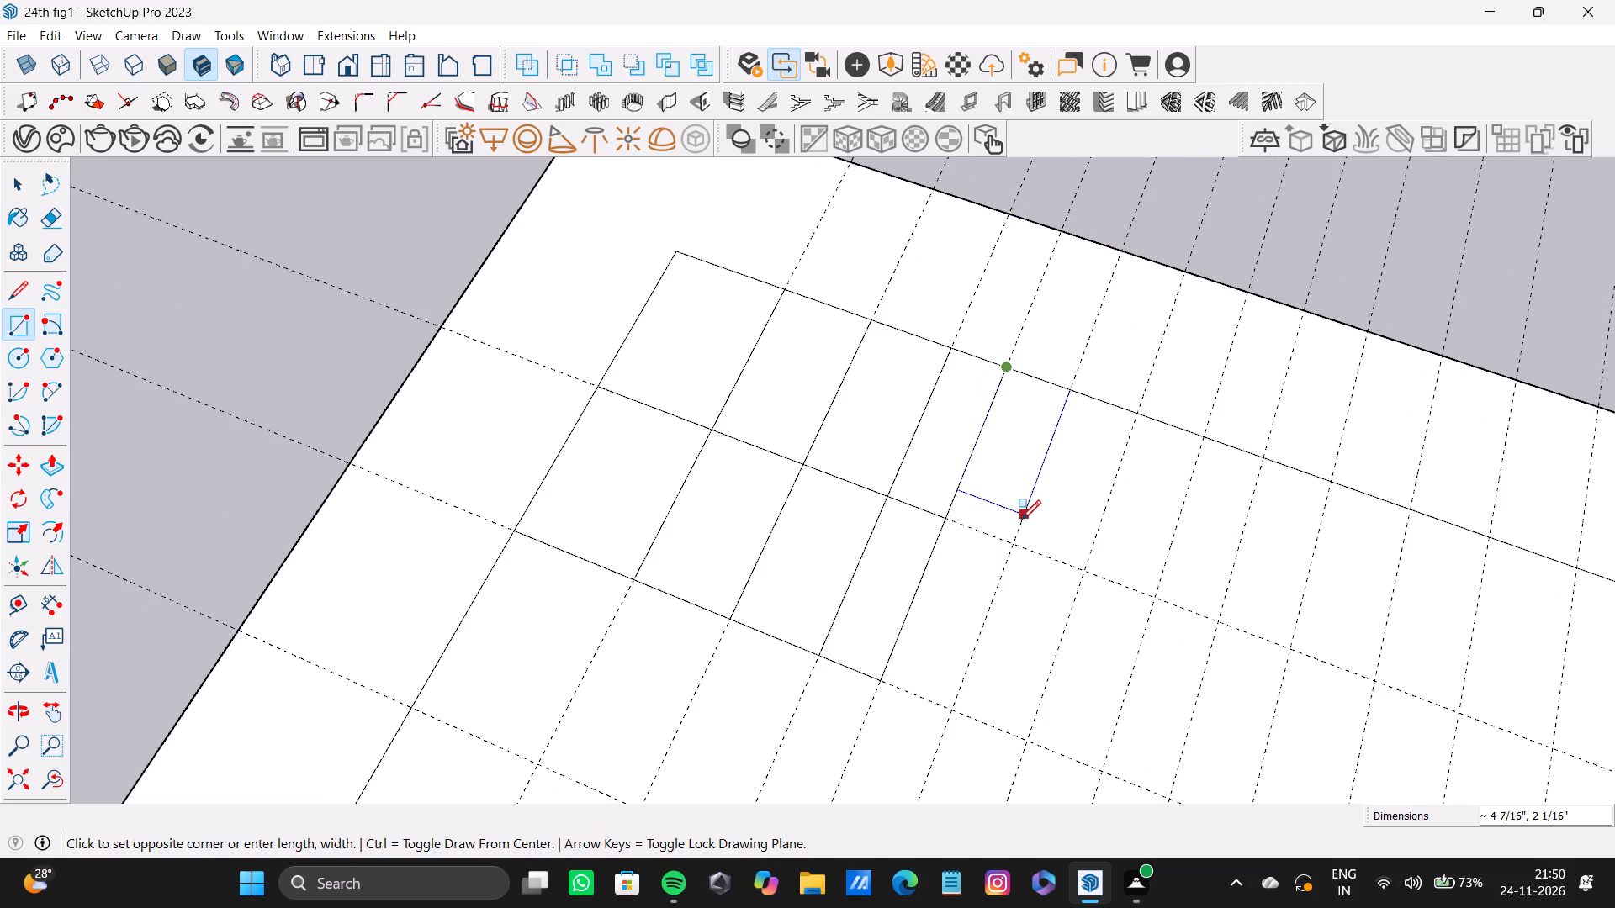
{"action": "left_click", "coordinate": [1017, 540]}
{"action": "left_click", "coordinate": [944, 522]}
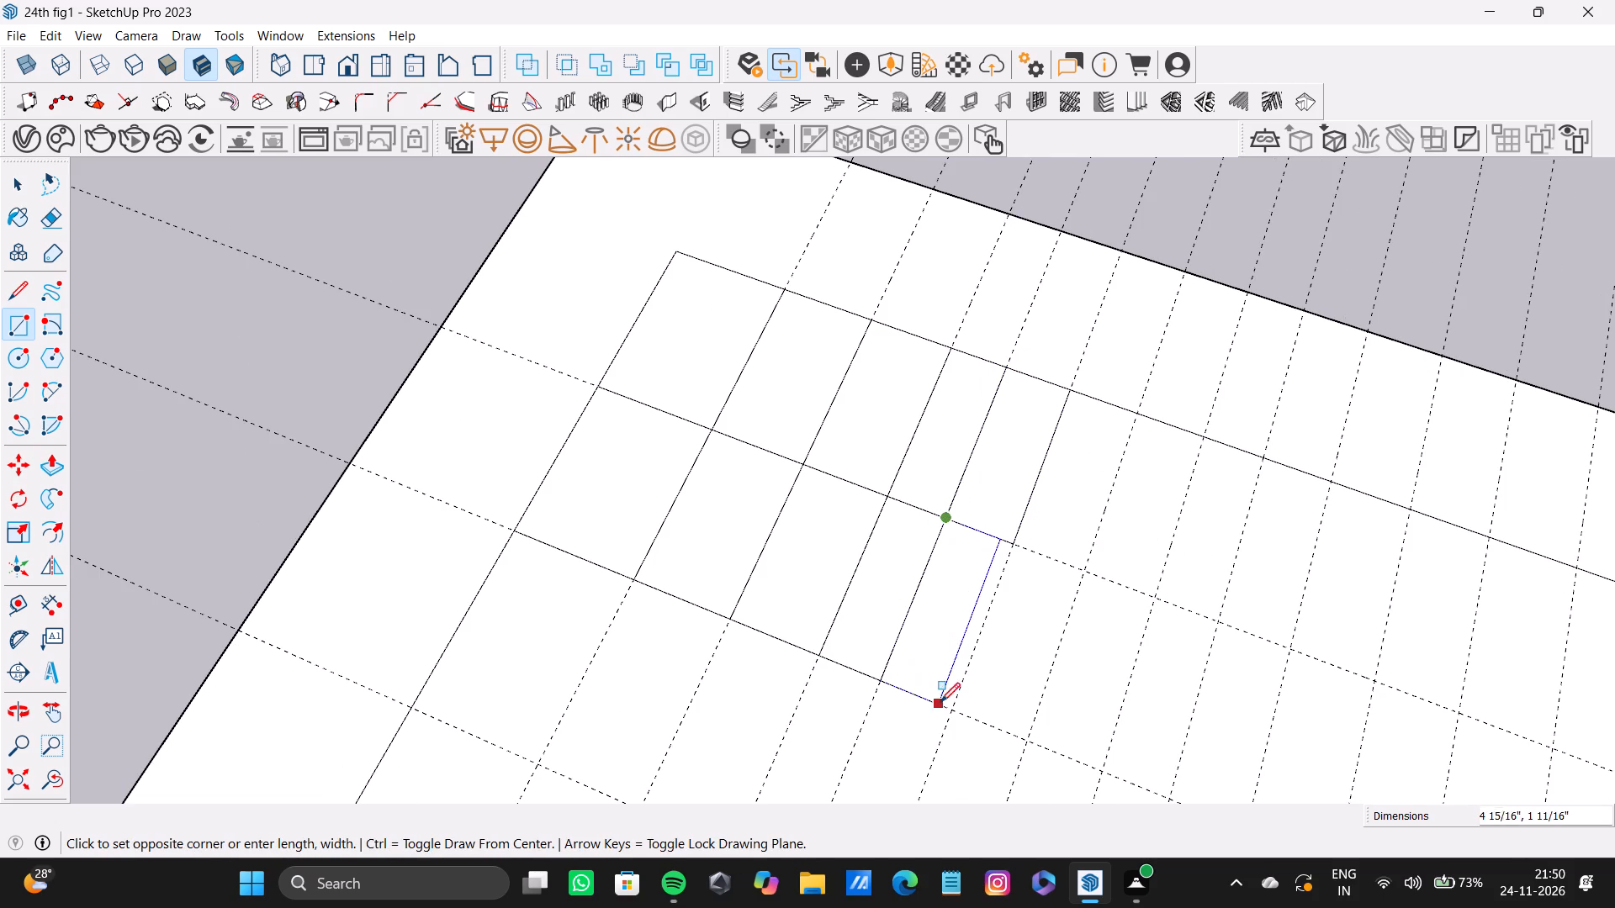
{"action": "left_click", "coordinate": [948, 708]}
Continue both rows of rectangles through the sixth and seventh guide cells from the near corner.
{"action": "left_click", "coordinate": [1062, 399]}
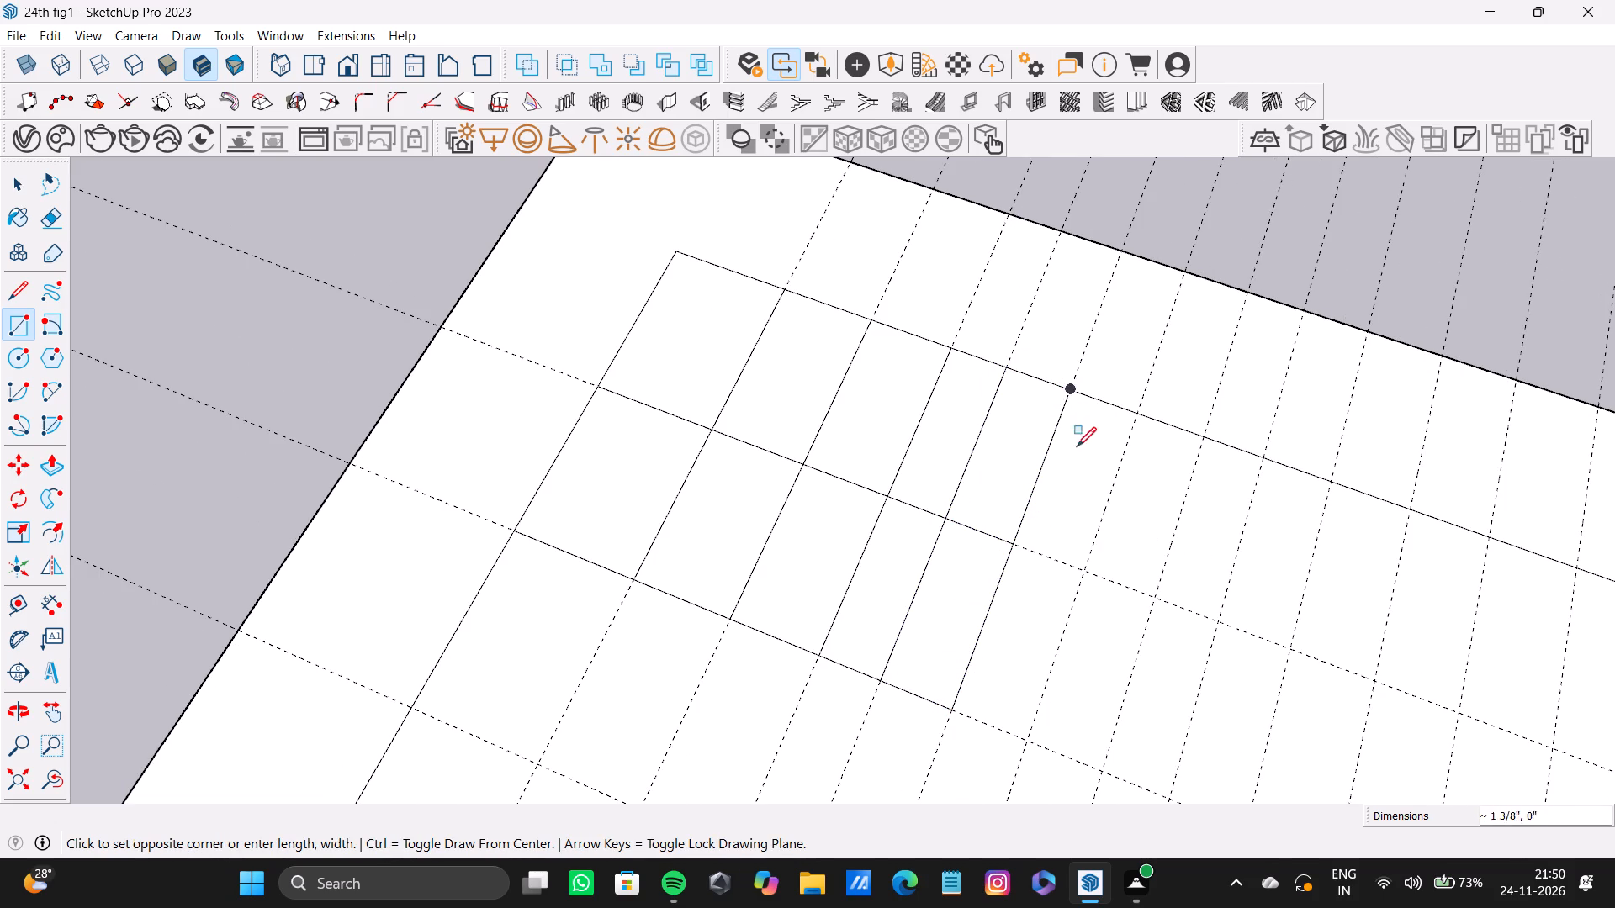
{"action": "left_click", "coordinate": [1088, 573]}
{"action": "left_click", "coordinate": [1009, 545]}
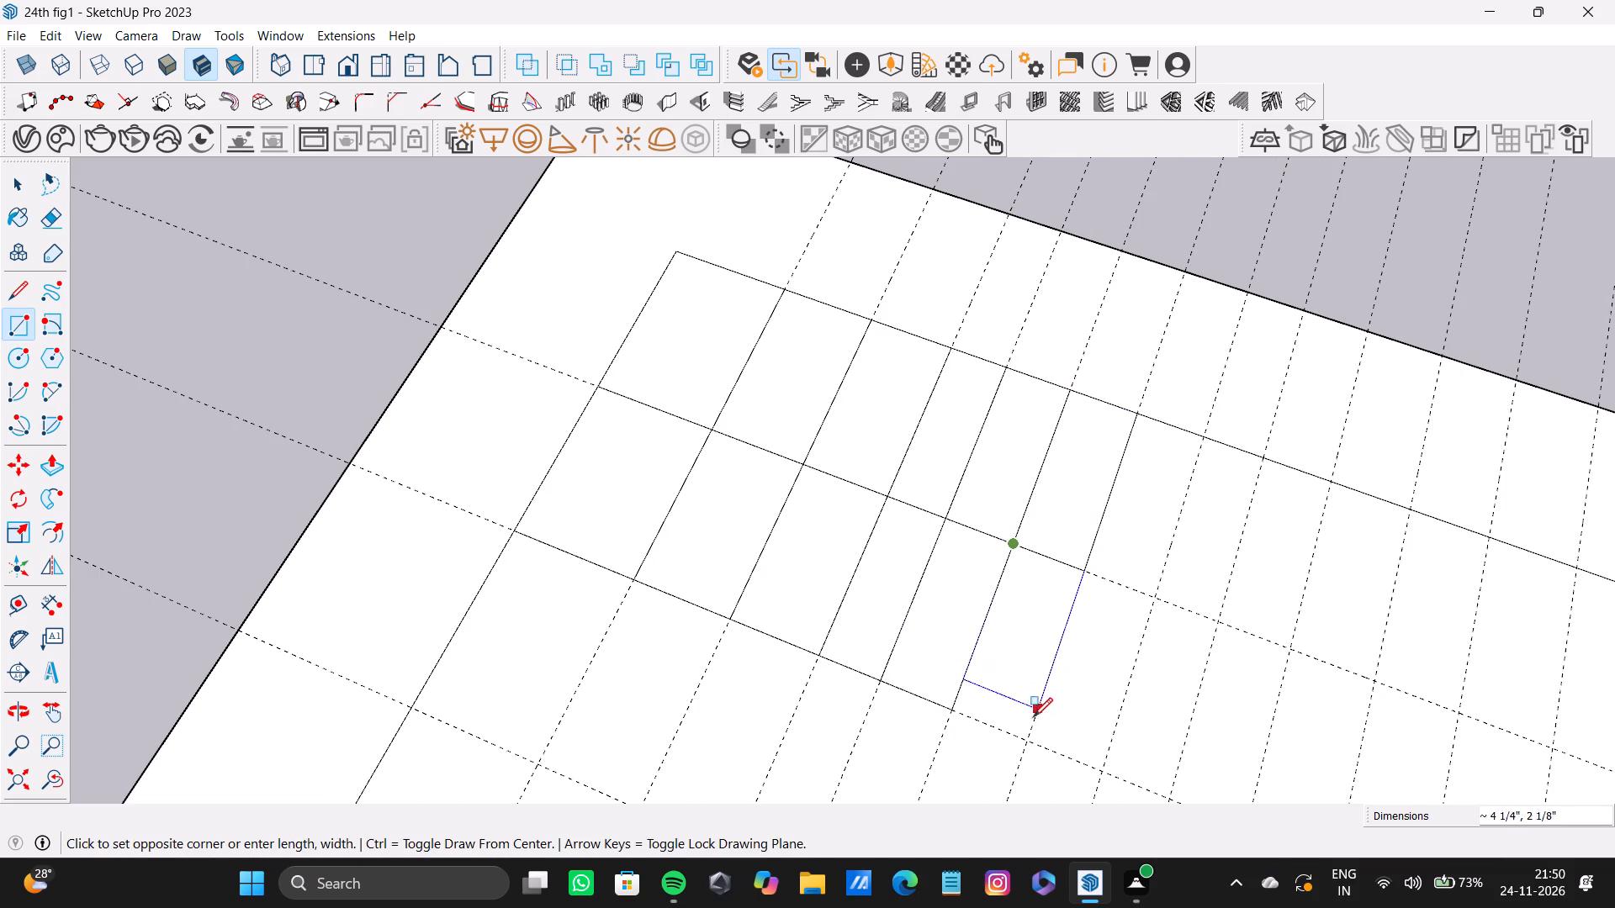
{"action": "left_click", "coordinate": [1028, 738]}
{"action": "left_click", "coordinate": [1137, 411]}
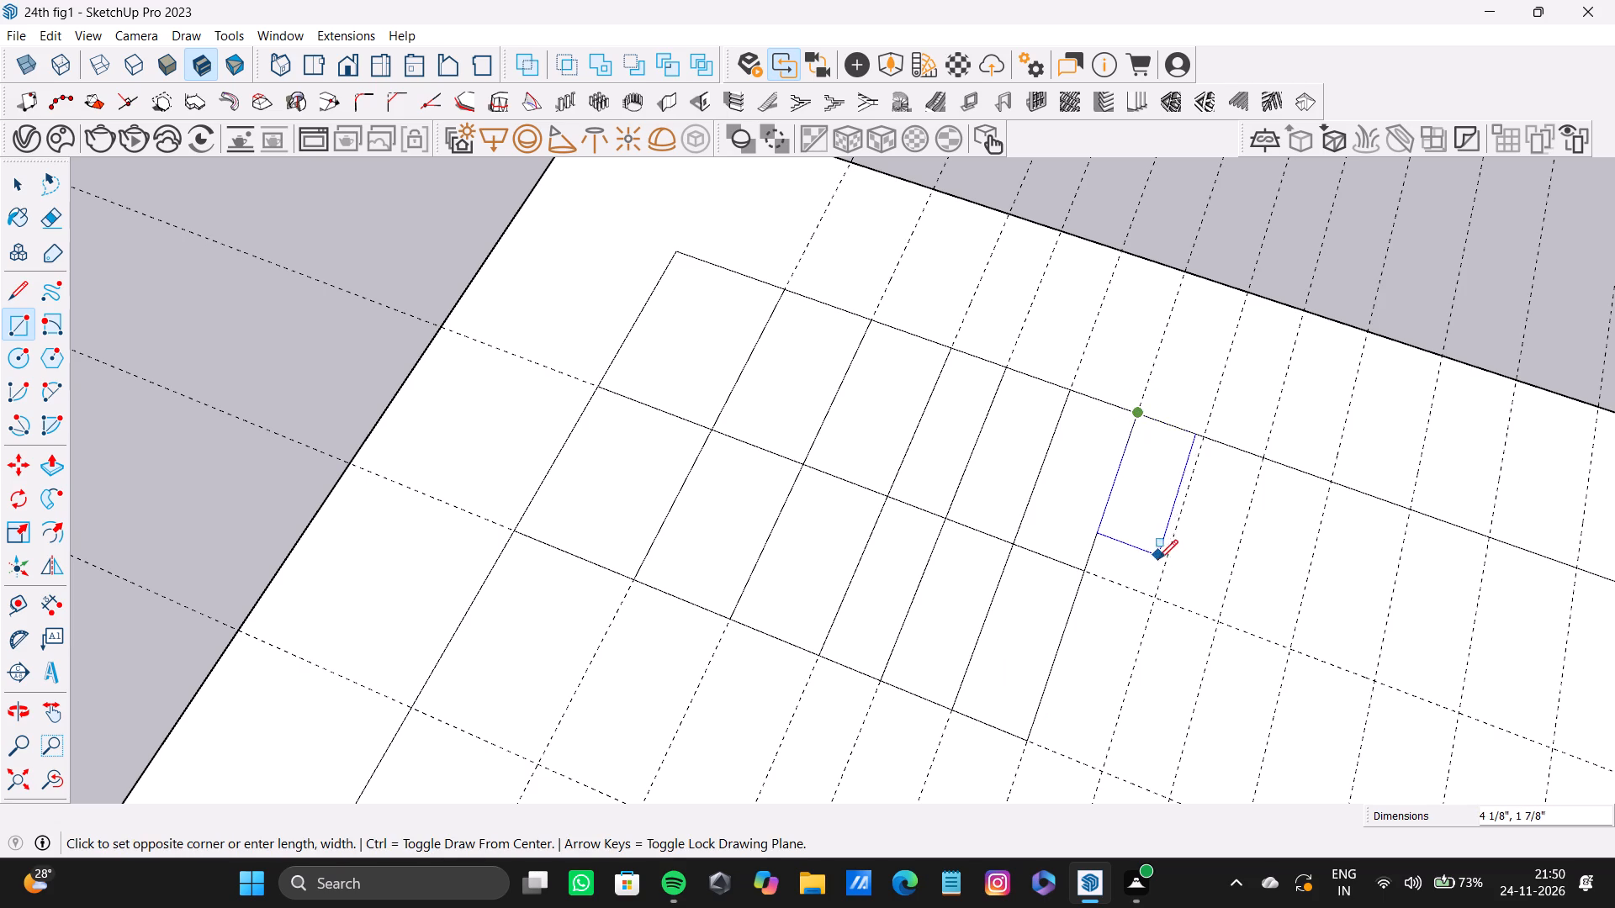
{"action": "left_click", "coordinate": [1152, 602]}
{"action": "left_click", "coordinate": [1086, 574]}
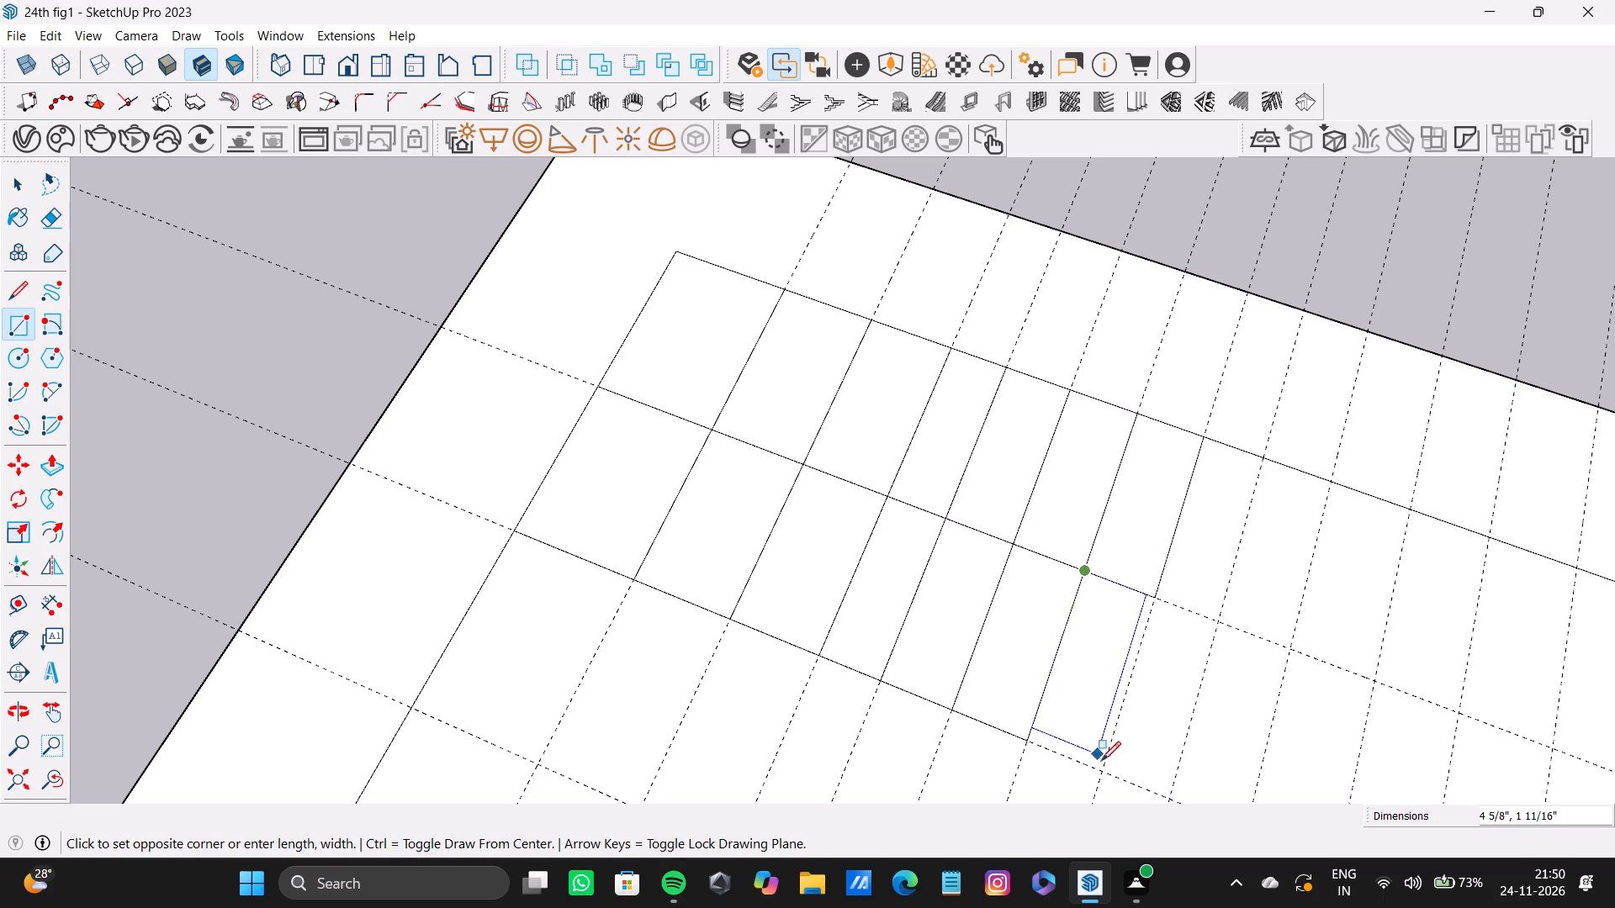
{"action": "left_click", "coordinate": [1099, 775]}
Trace the eighth cell of both rows with rectangles, the first-row one 5 7/16 by 1 13/16 inches.
{"action": "scroll", "coordinate": [932, 647], "scroll_direction": "down", "scroll_amount": 5}
{"action": "middle_click_drag", "start_coordinate": [807, 602], "coordinate": [1136, 591]}
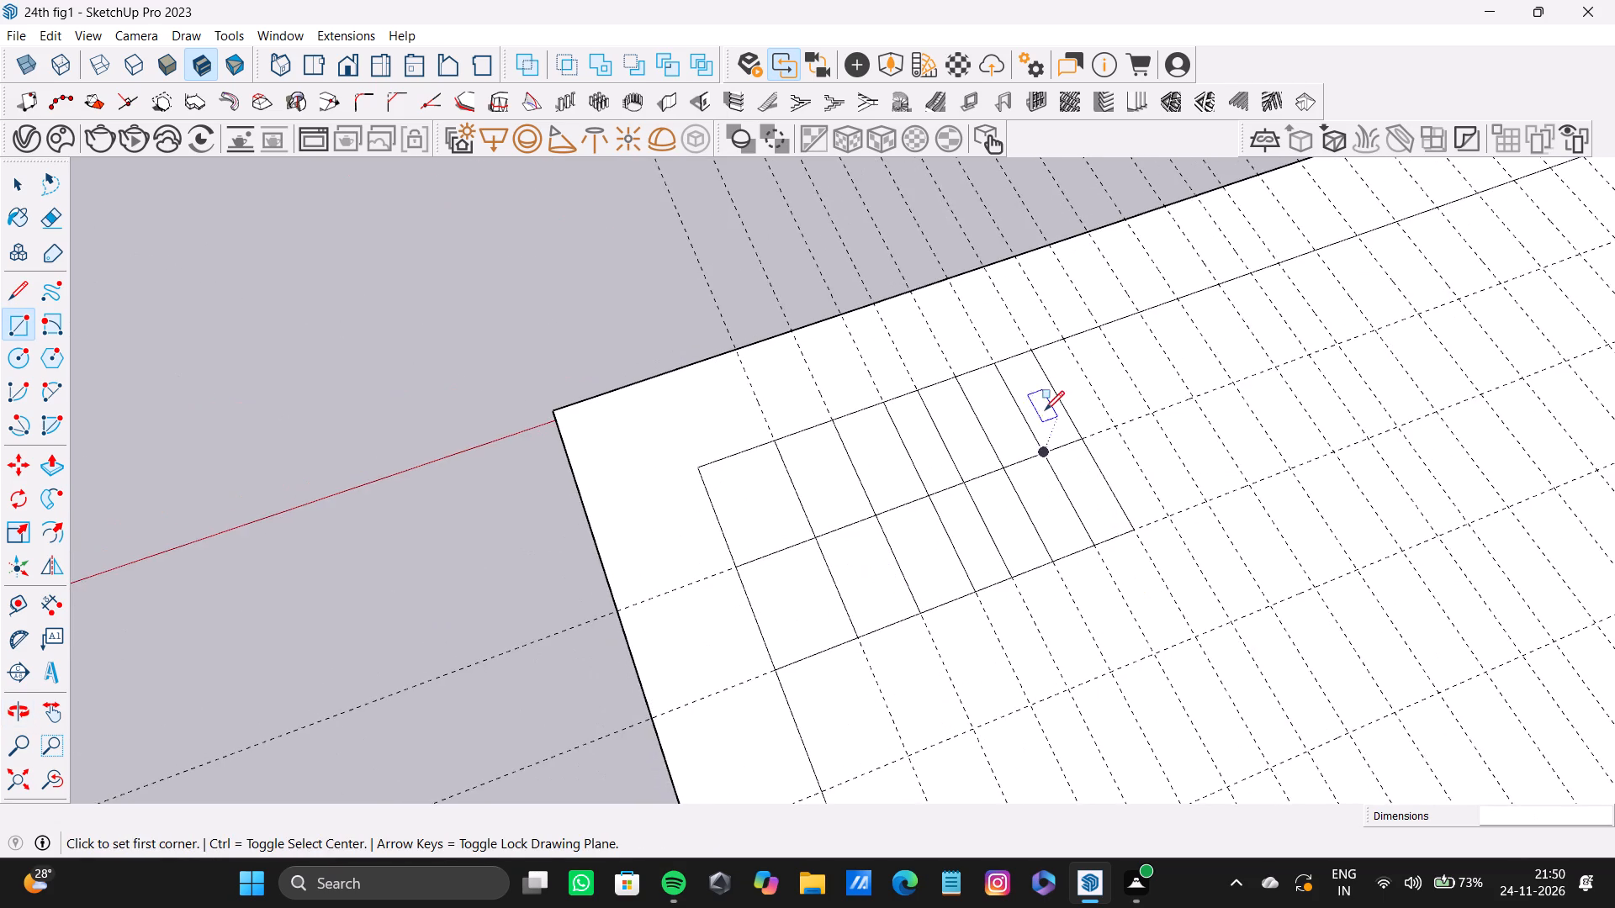
{"action": "scroll", "coordinate": [1055, 400], "scroll_direction": "up", "scroll_amount": 3}
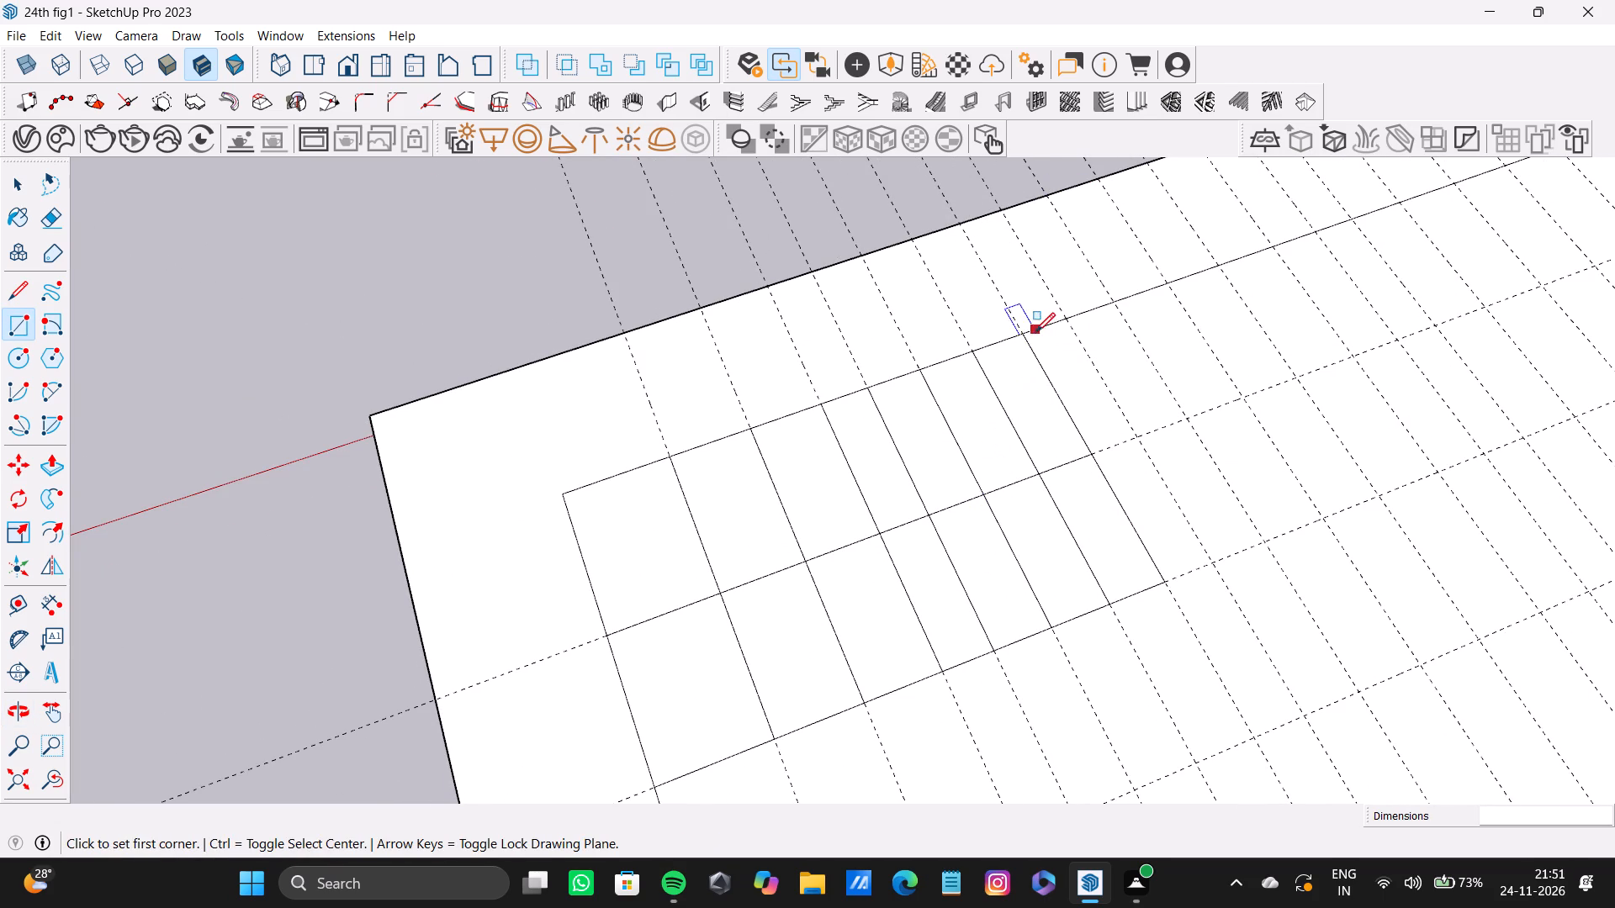
{"action": "left_click", "coordinate": [1029, 335]}
{"action": "left_click", "coordinate": [1130, 434]}
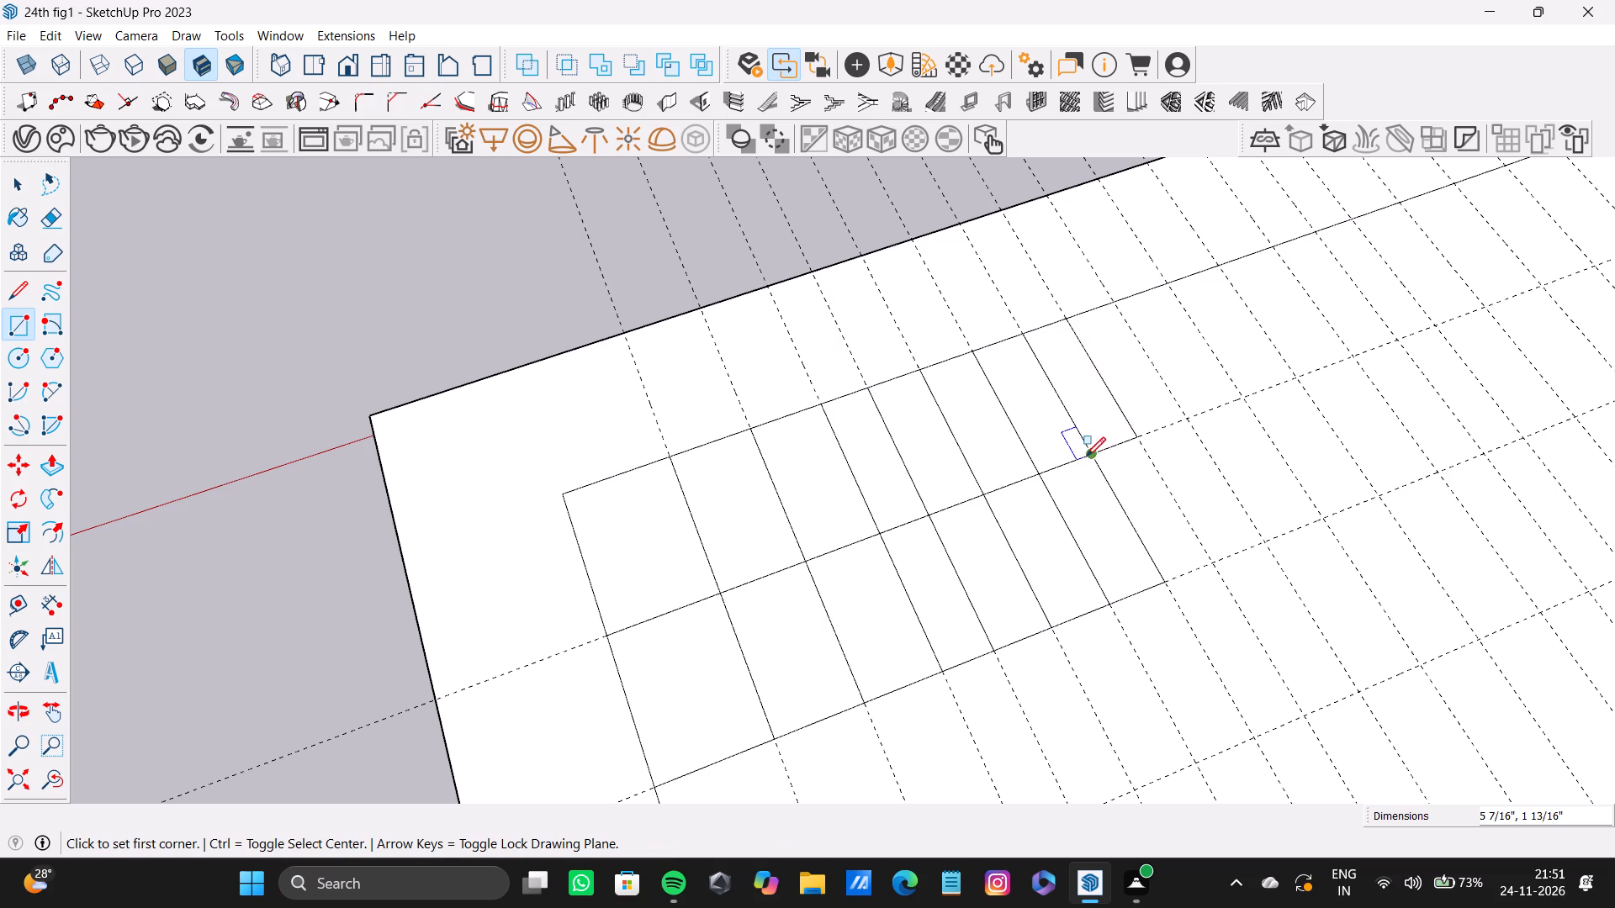
{"action": "left_click_drag", "start_coordinate": [1086, 457], "coordinate": [1097, 457]}
{"action": "left_click", "coordinate": [1211, 566]}
Trace the ninth cell of both rows with rectangles, the second-row one 5 1/8 by about 2 inches.
{"action": "middle_click_drag", "start_coordinate": [1112, 528], "coordinate": [759, 423]}
{"action": "scroll", "coordinate": [1199, 539], "scroll_direction": "up", "scroll_amount": 3}
{"action": "left_click", "coordinate": [1159, 534]}
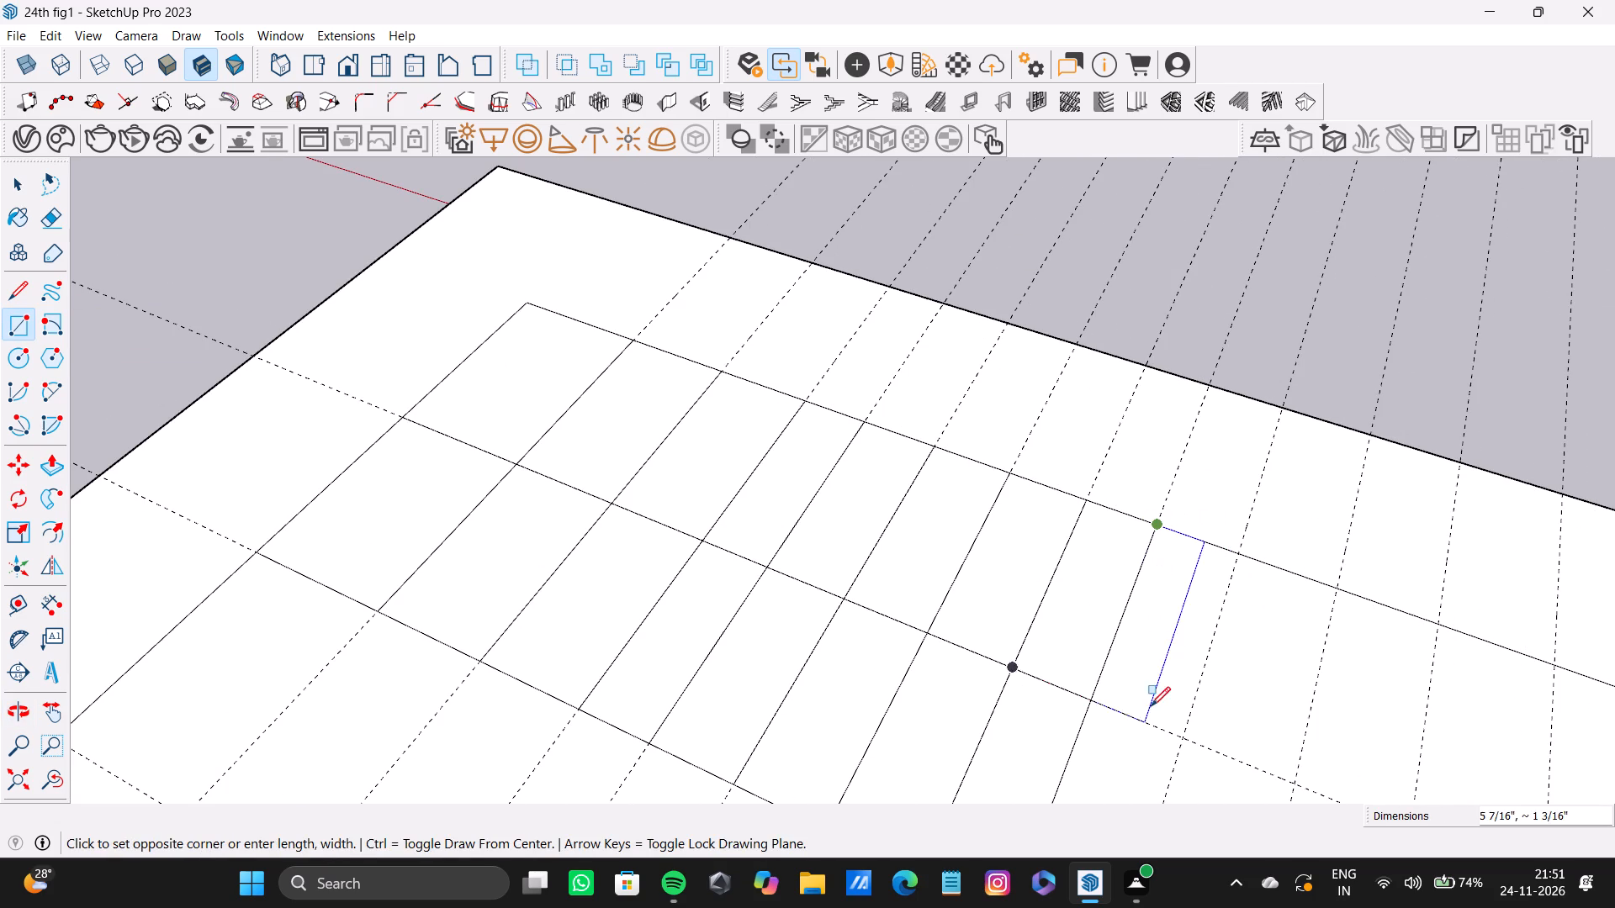
{"action": "left_click", "coordinate": [1183, 726]}
{"action": "scroll", "coordinate": [944, 545], "scroll_direction": "down", "scroll_amount": 8}
{"action": "scroll", "coordinate": [1041, 638], "scroll_direction": "up", "scroll_amount": 4}
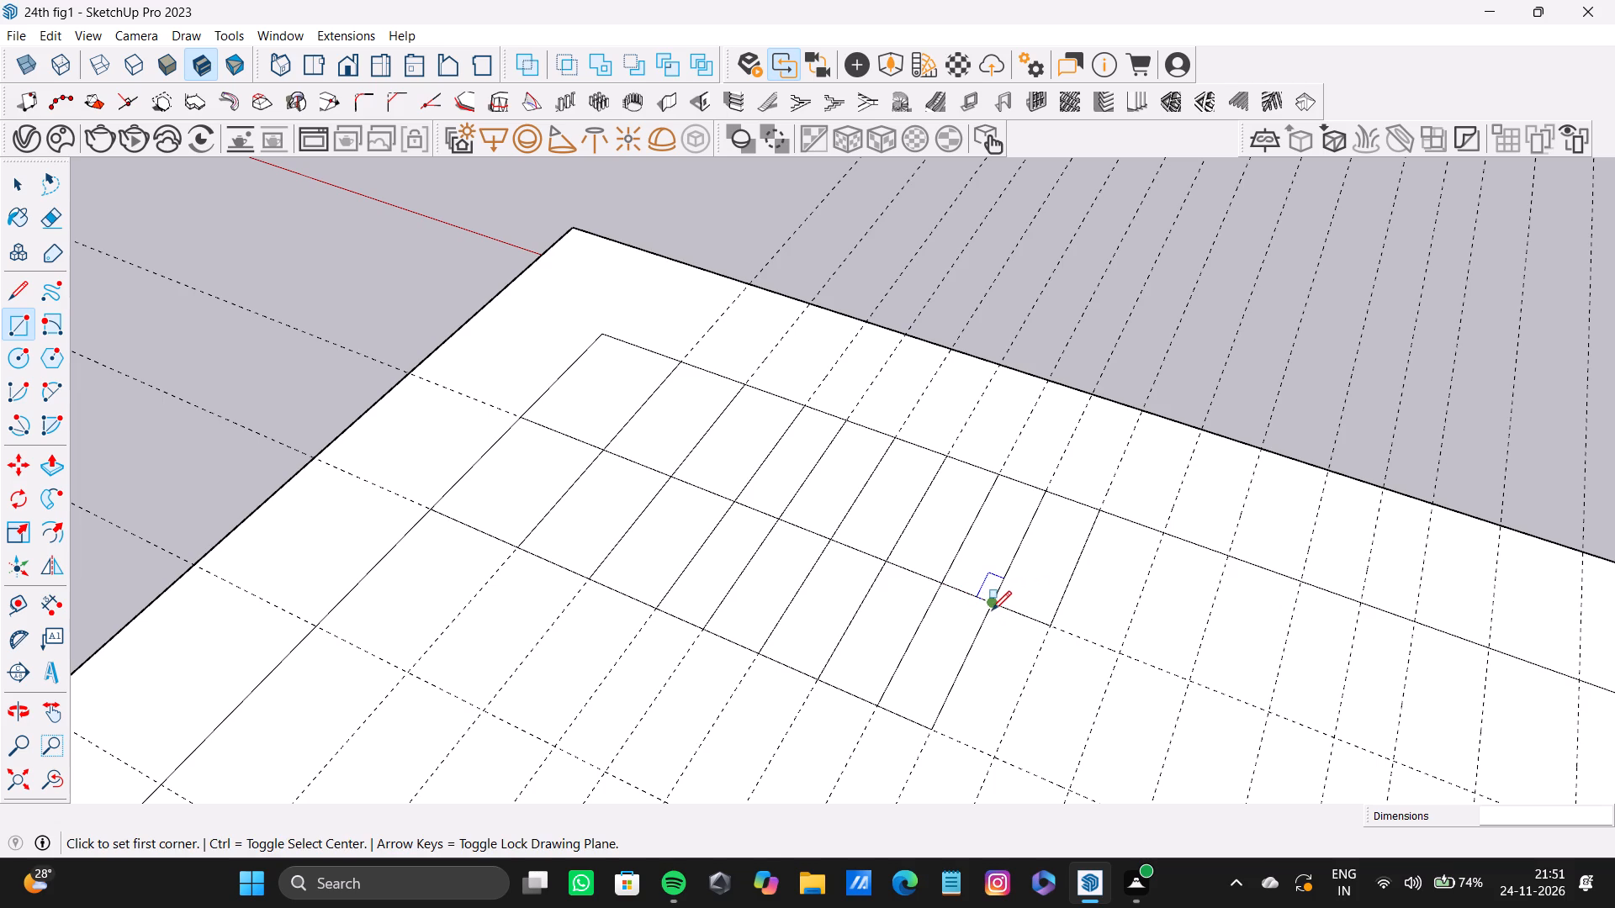
{"action": "left_click", "coordinate": [993, 610]}
{"action": "left_click", "coordinate": [995, 755]}
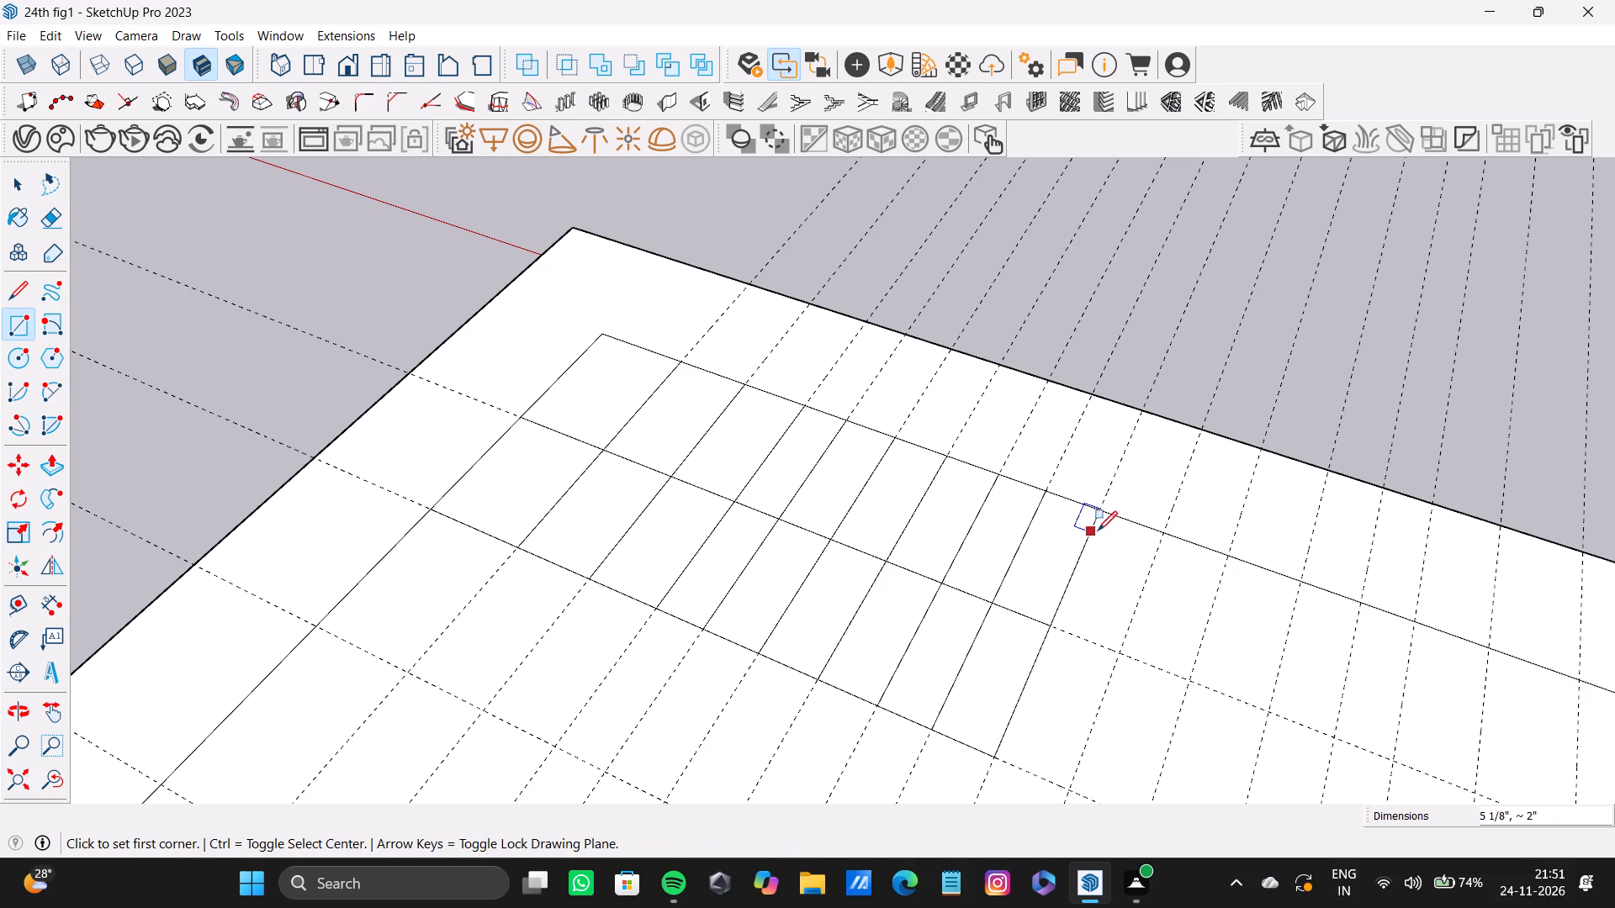
Trace the tenth cell of both rows with rectangles, the first-row one 5 7/16 by 2 5/16 inches.
{"action": "left_click", "coordinate": [1102, 513]}
{"action": "left_click", "coordinate": [1123, 652]}
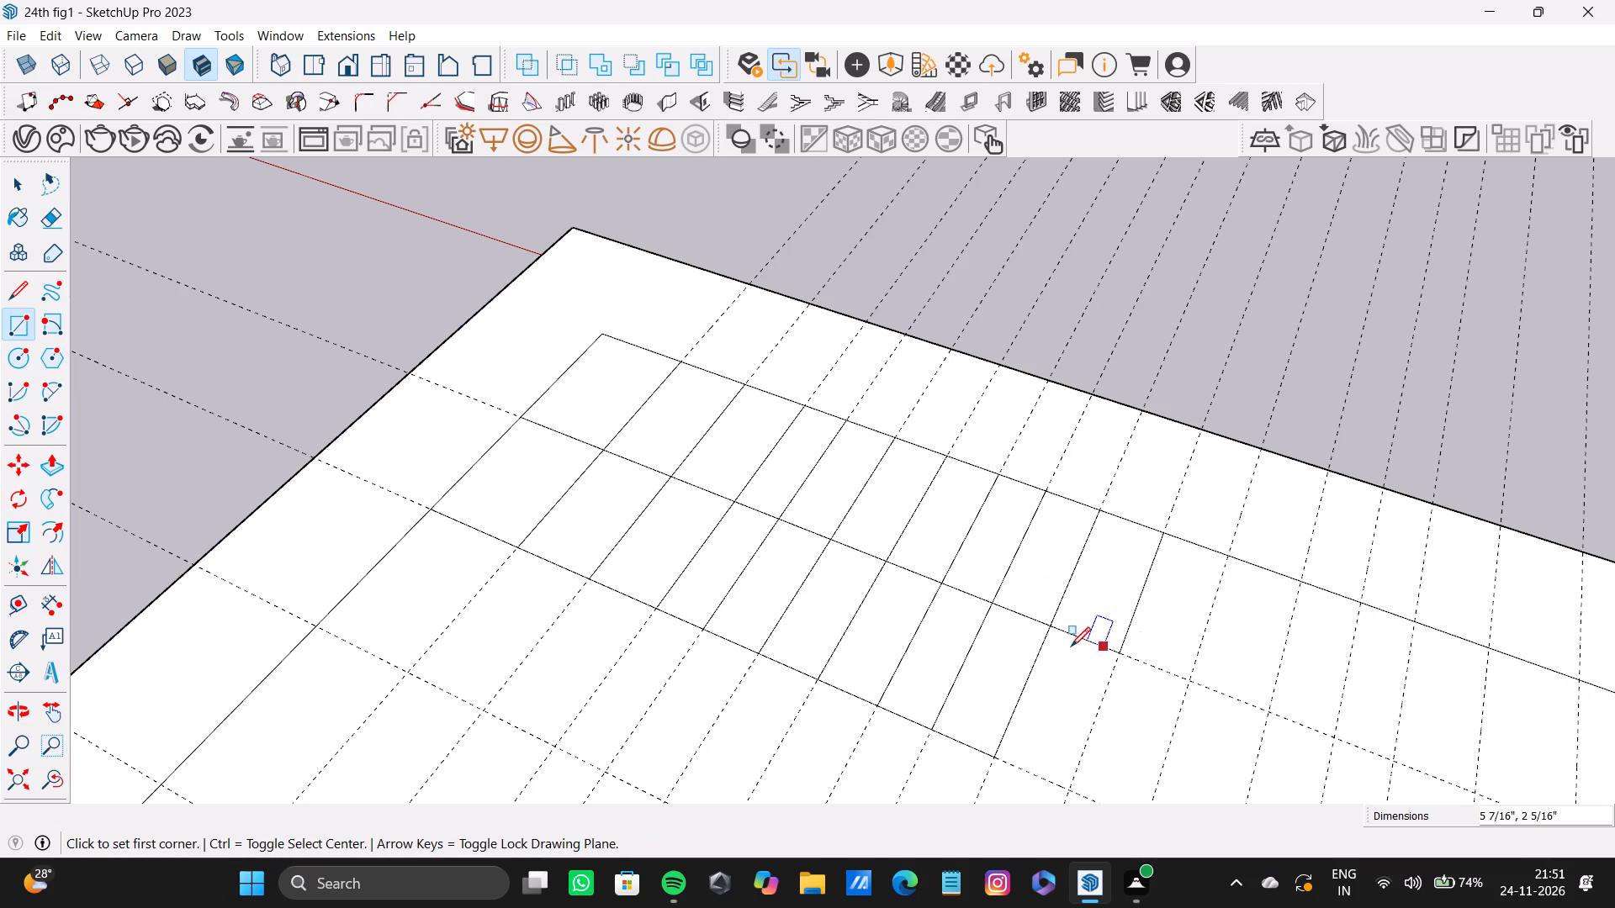
{"action": "left_click", "coordinate": [1046, 629]}
{"action": "left_click", "coordinate": [1067, 793]}
Trace the eleventh cell of both rows with rectangles, the first-row one 5 7/16 by 2 1/4 inches.
{"action": "scroll", "coordinate": [902, 647], "scroll_direction": "down", "scroll_amount": 11}
{"action": "middle_click_drag", "start_coordinate": [883, 624], "coordinate": [1069, 497]}
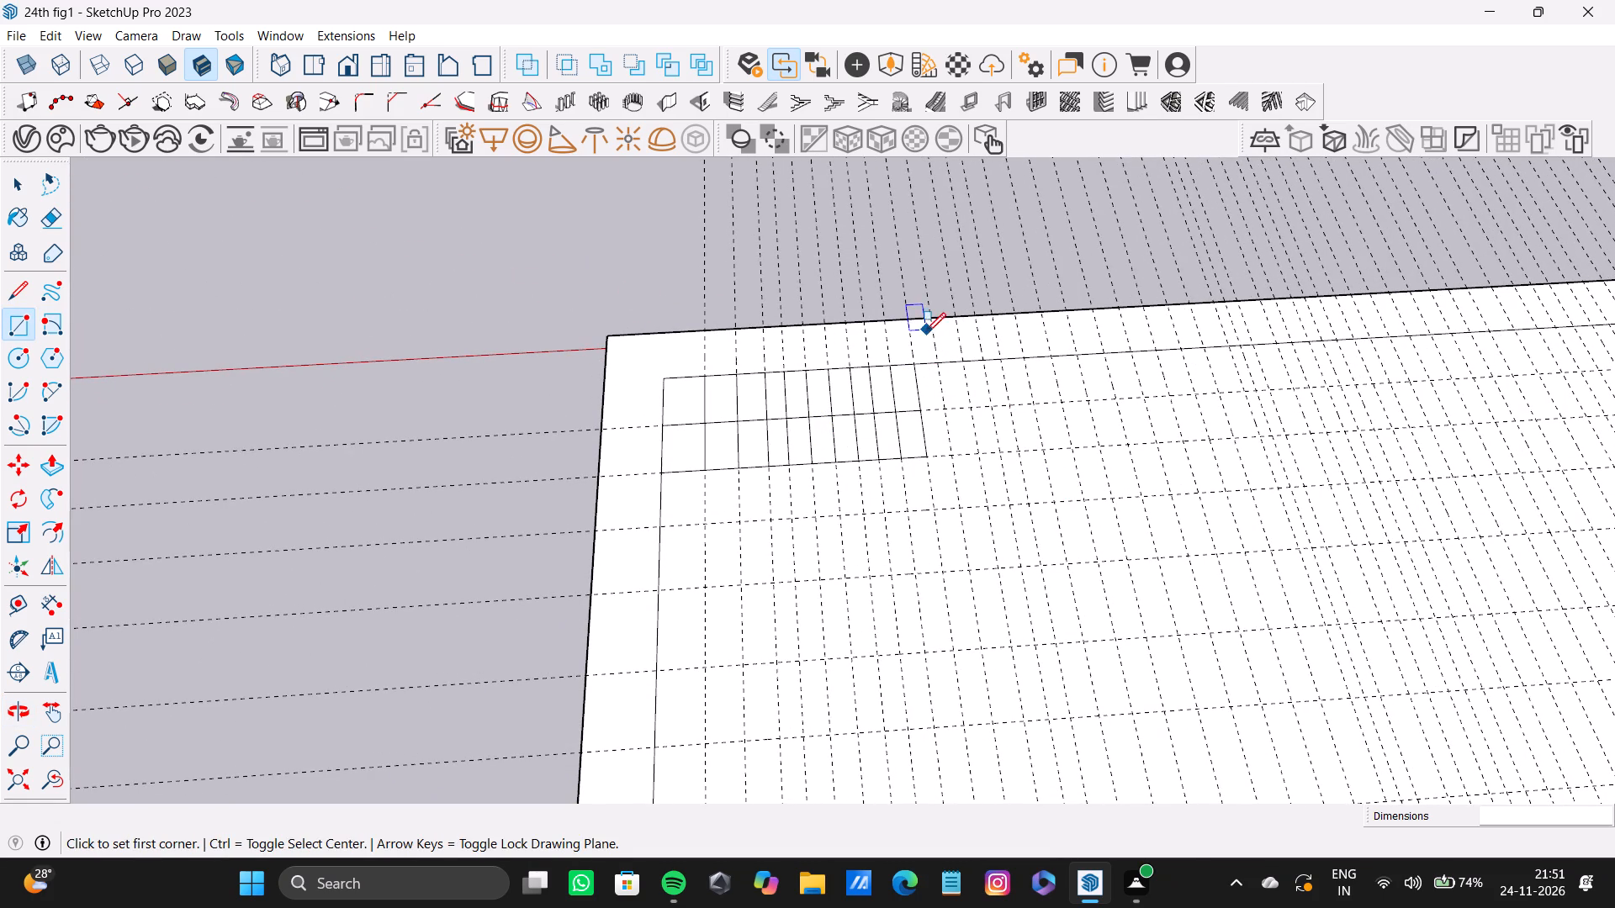
{"action": "scroll", "coordinate": [919, 370], "scroll_direction": "up", "scroll_amount": 4}
{"action": "left_click", "coordinate": [911, 361]}
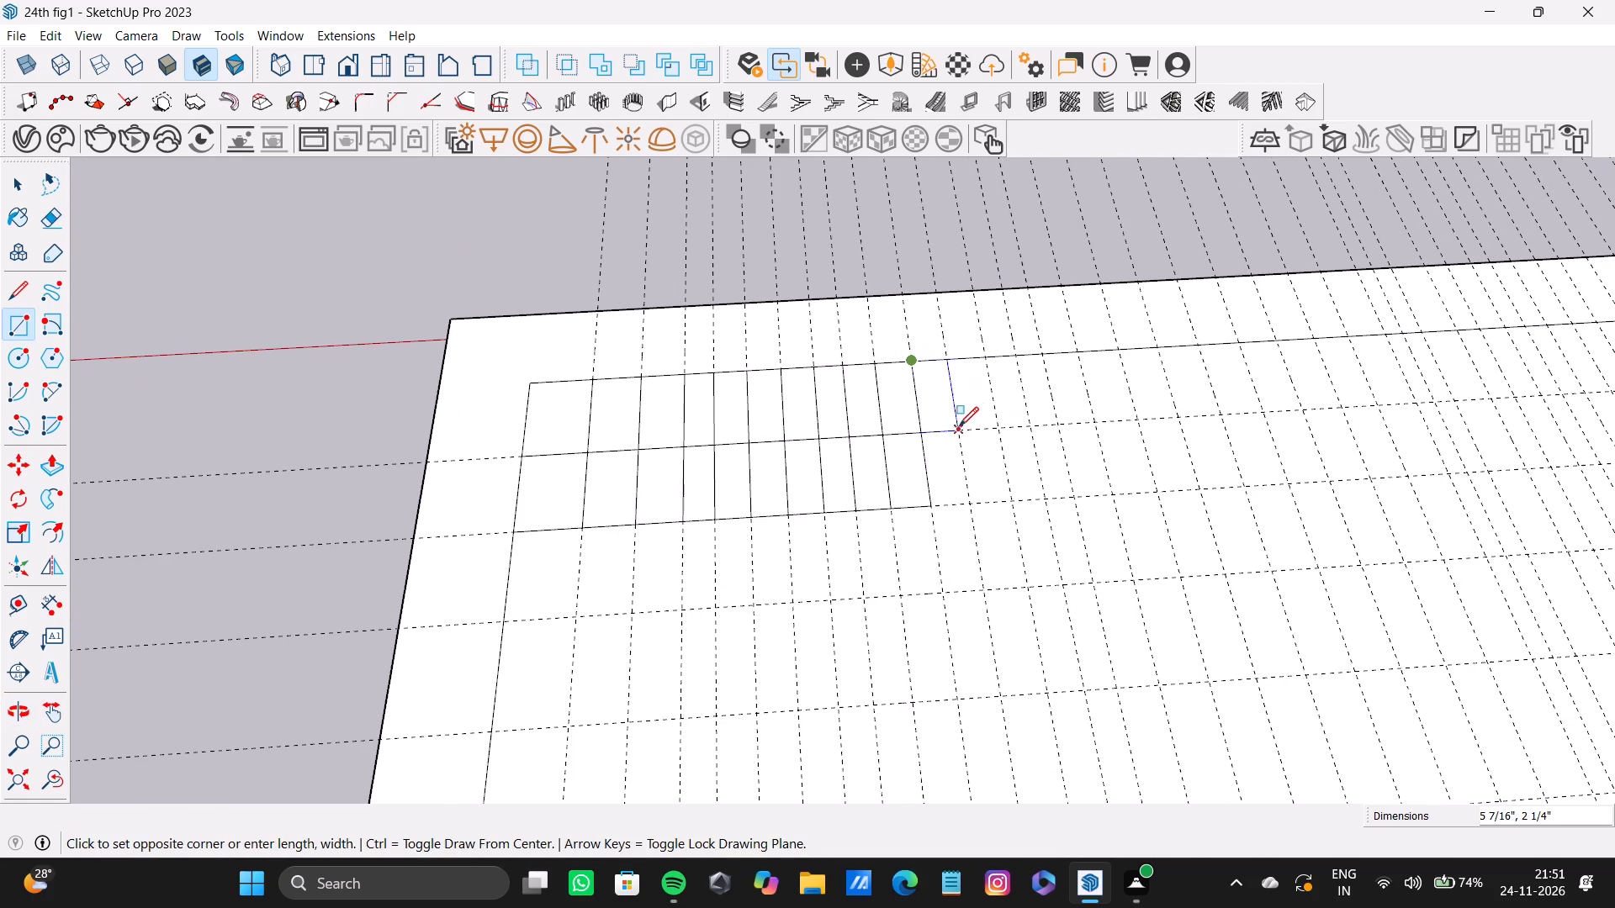
{"action": "left_click", "coordinate": [957, 427]}
{"action": "left_click", "coordinate": [929, 427]}
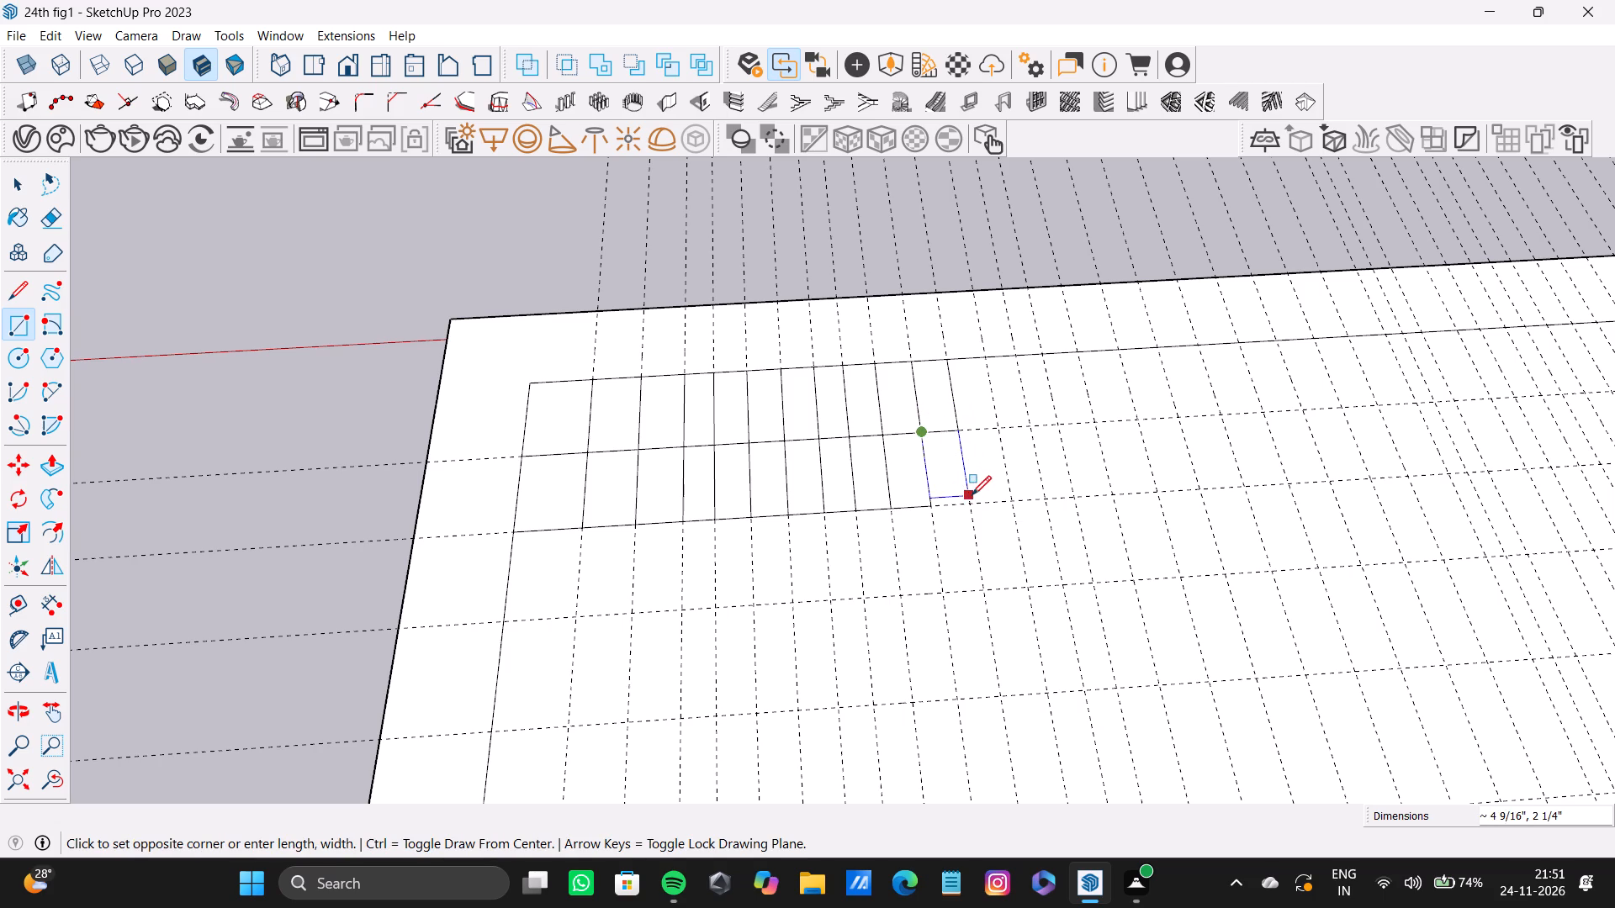
{"action": "left_click", "coordinate": [971, 506]}
Trace the twelfth and thirteenth cells of both rows with rectangles, the second-row ones 5 1/8 by 2 7/16 and 5 1/8 by 1 15/16 inches.
{"action": "left_click", "coordinate": [949, 361]}
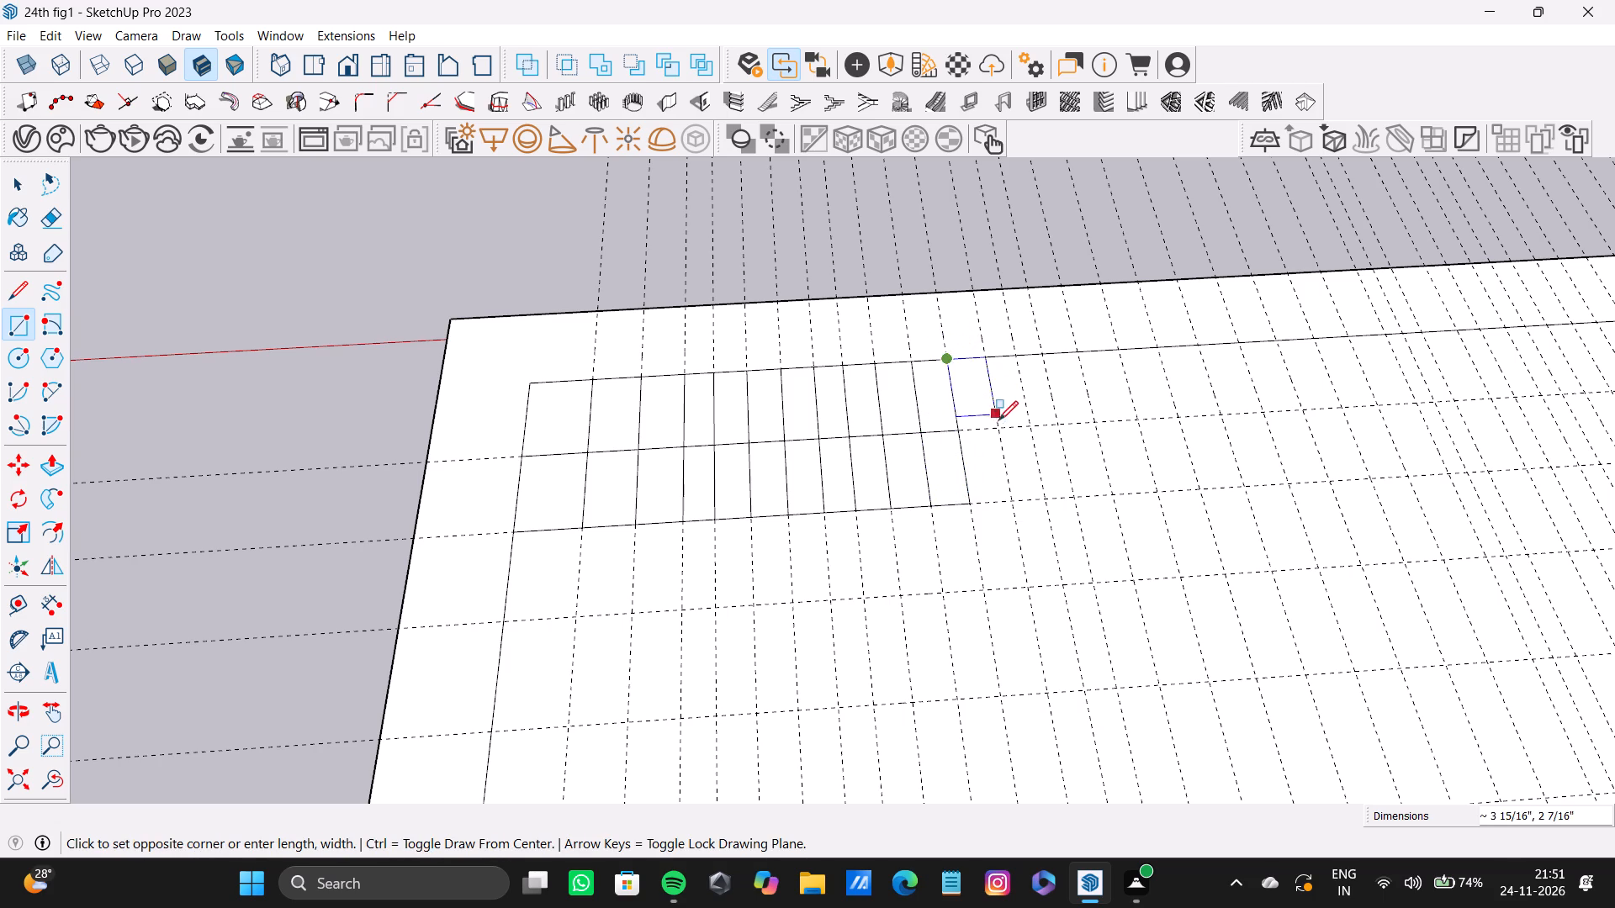
{"action": "left_click", "coordinate": [1001, 426]}
{"action": "left_click", "coordinate": [966, 429]}
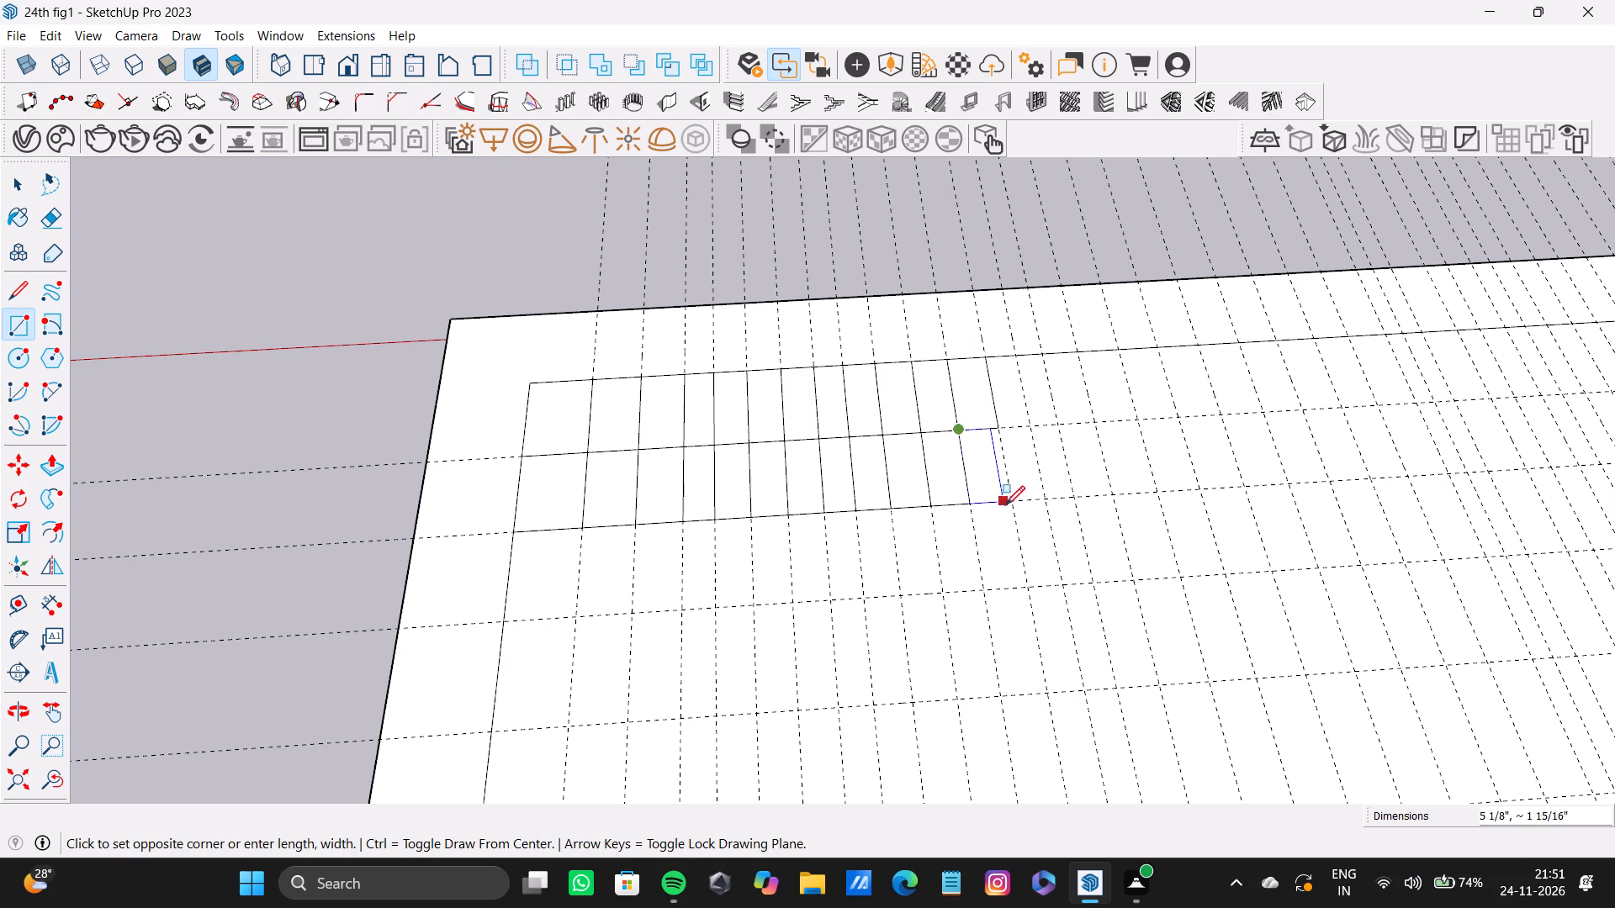
{"action": "left_click", "coordinate": [1011, 504]}
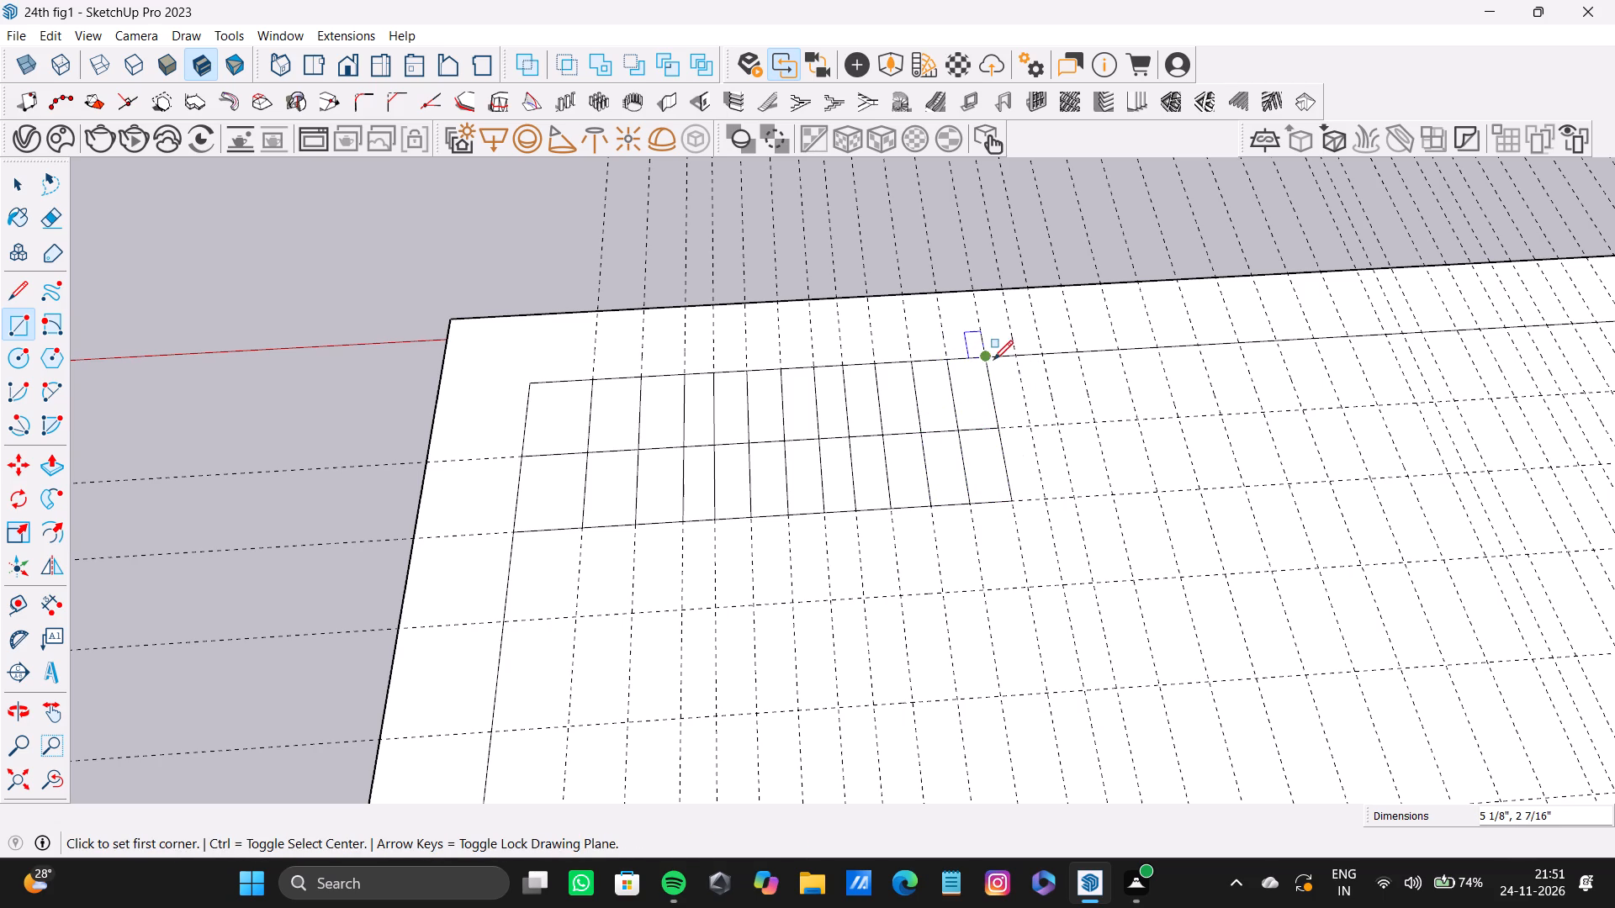
{"action": "left_click", "coordinate": [989, 360]}
{"action": "left_click", "coordinate": [1027, 423]}
{"action": "left_click", "coordinate": [1004, 427]}
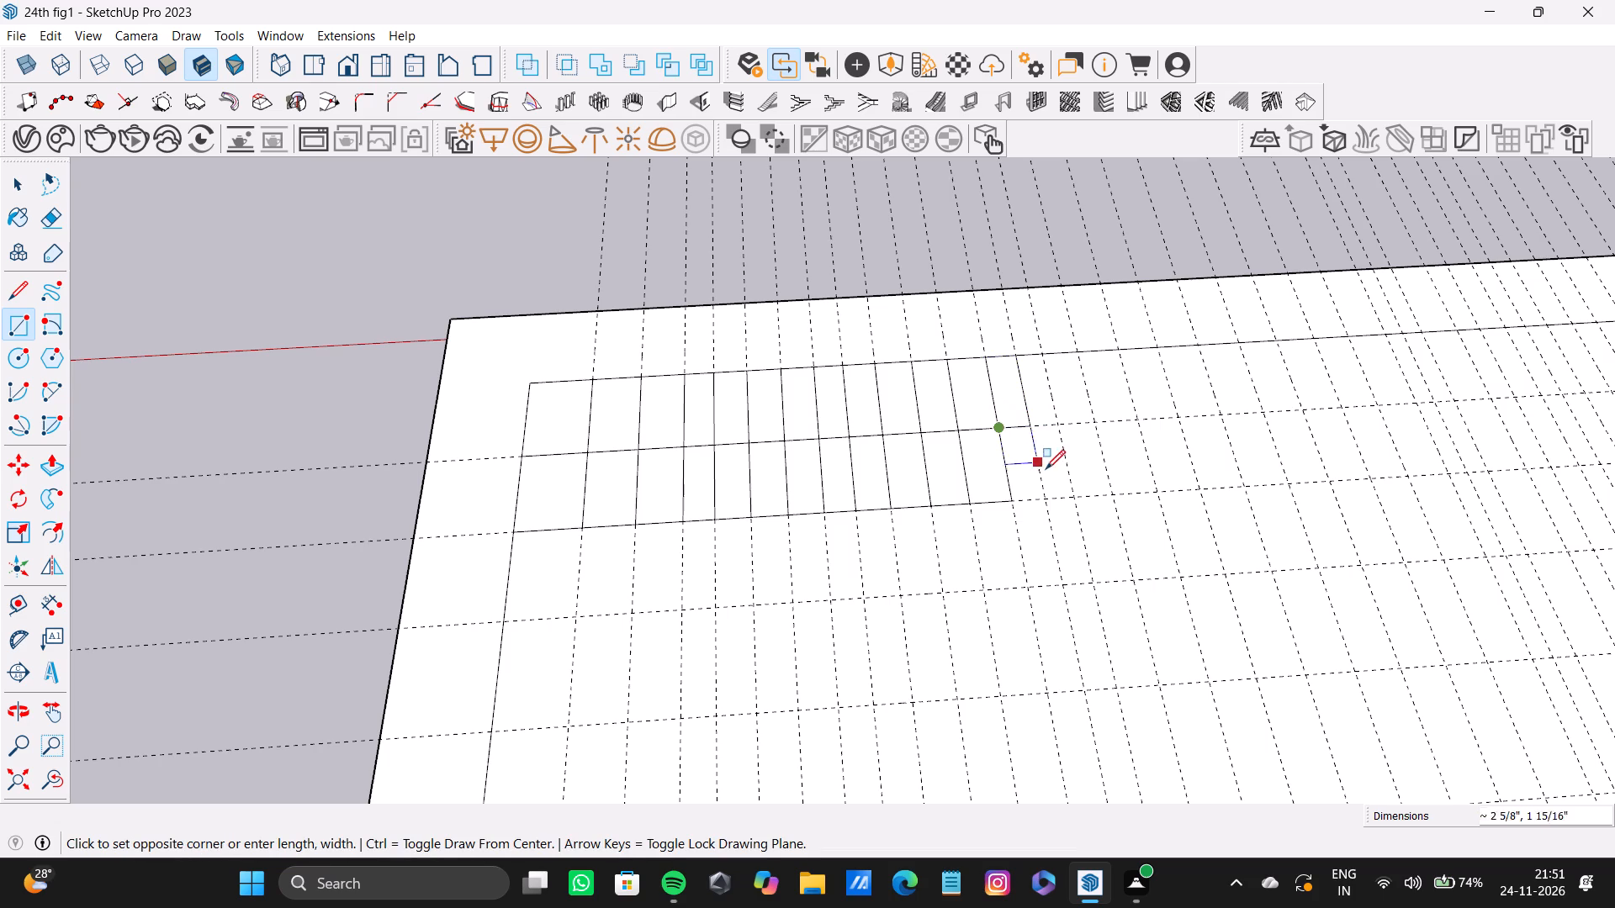
{"action": "left_click", "coordinate": [1049, 498]}
Trace the fourteenth and fifteenth cells of both rows with rectangles, the second-row ones 5 1/8 by 1 11/16 and 5 1/8 by 2 1/4 inches.
{"action": "left_click_drag", "start_coordinate": [1035, 430], "coordinate": [1044, 430]}
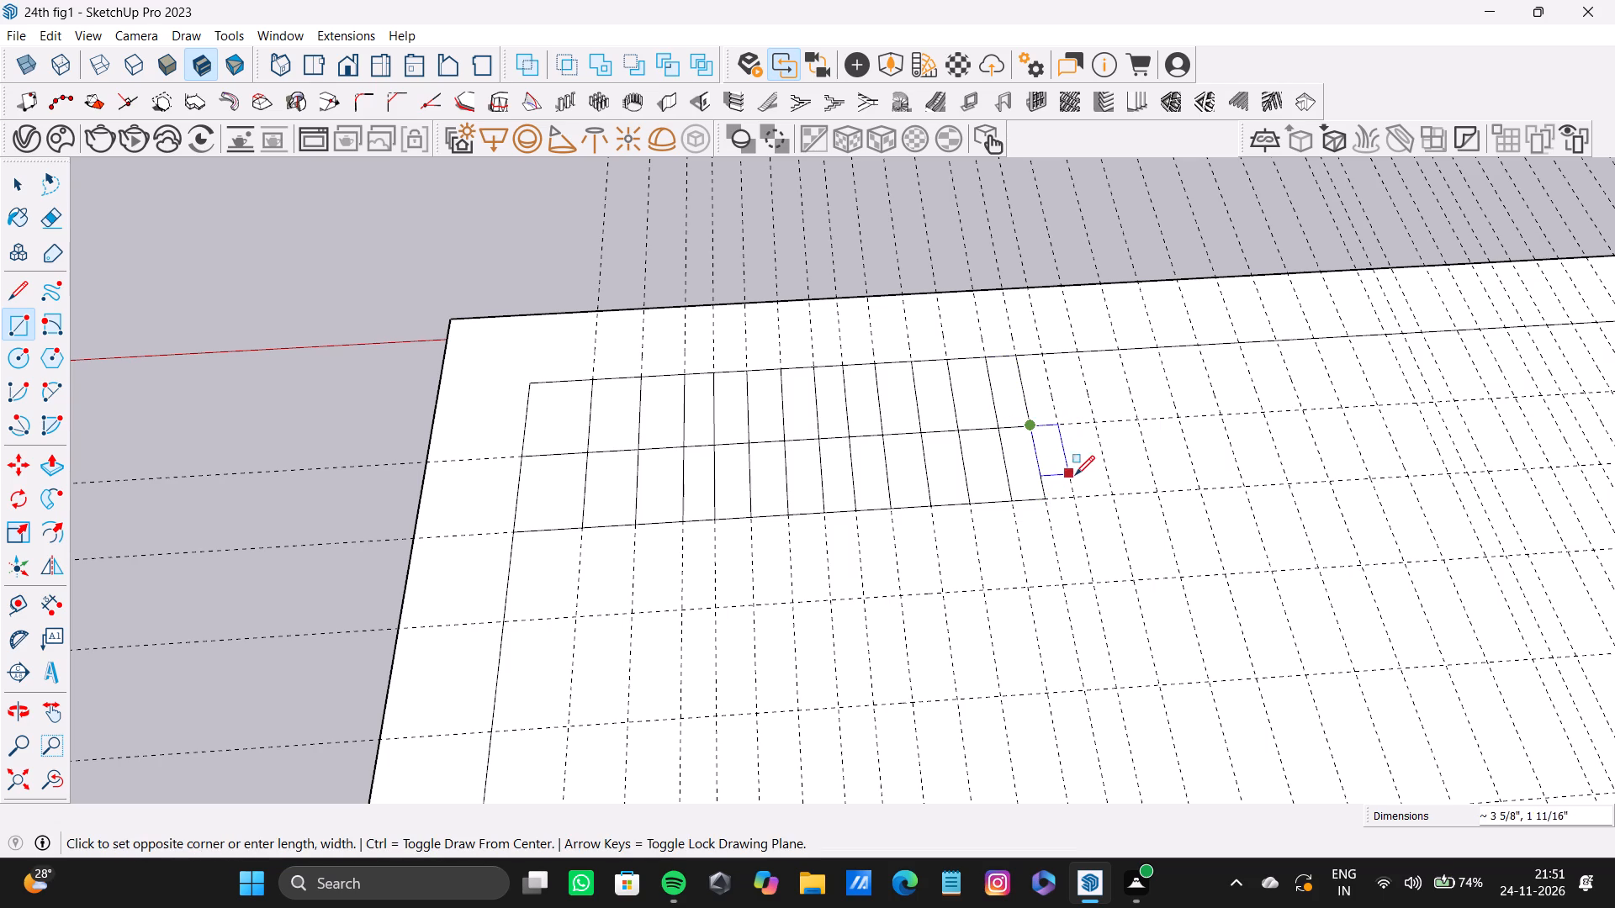
{"action": "left_click", "coordinate": [1078, 494]}
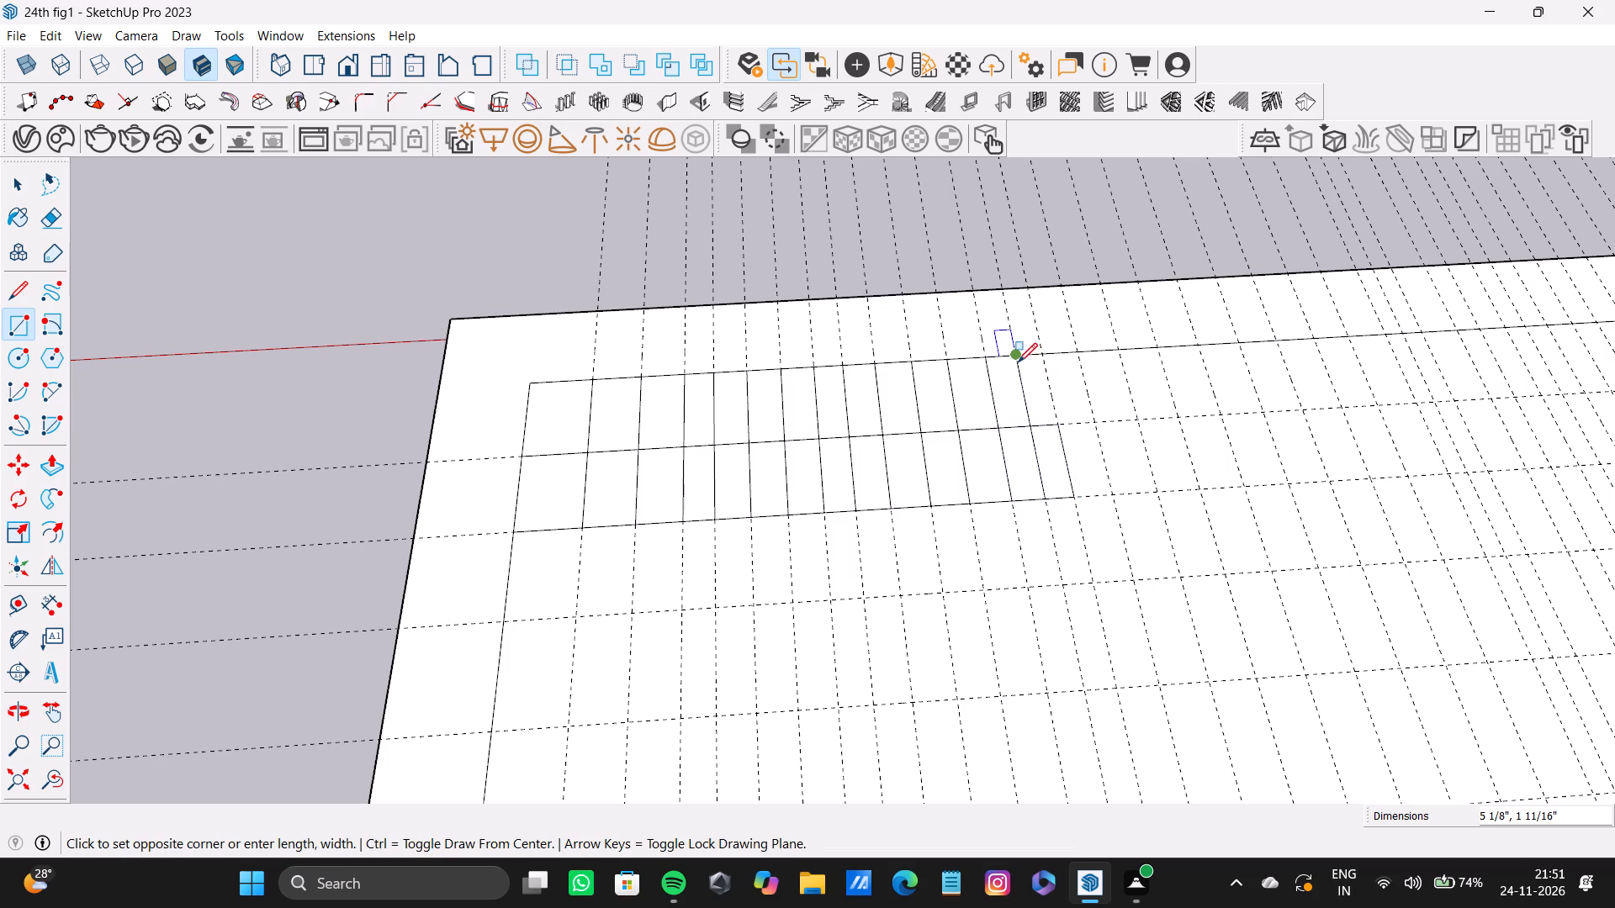
{"action": "left_click", "coordinate": [1018, 362]}
{"action": "left_click", "coordinate": [1061, 420]}
{"action": "left_click", "coordinate": [1043, 358]}
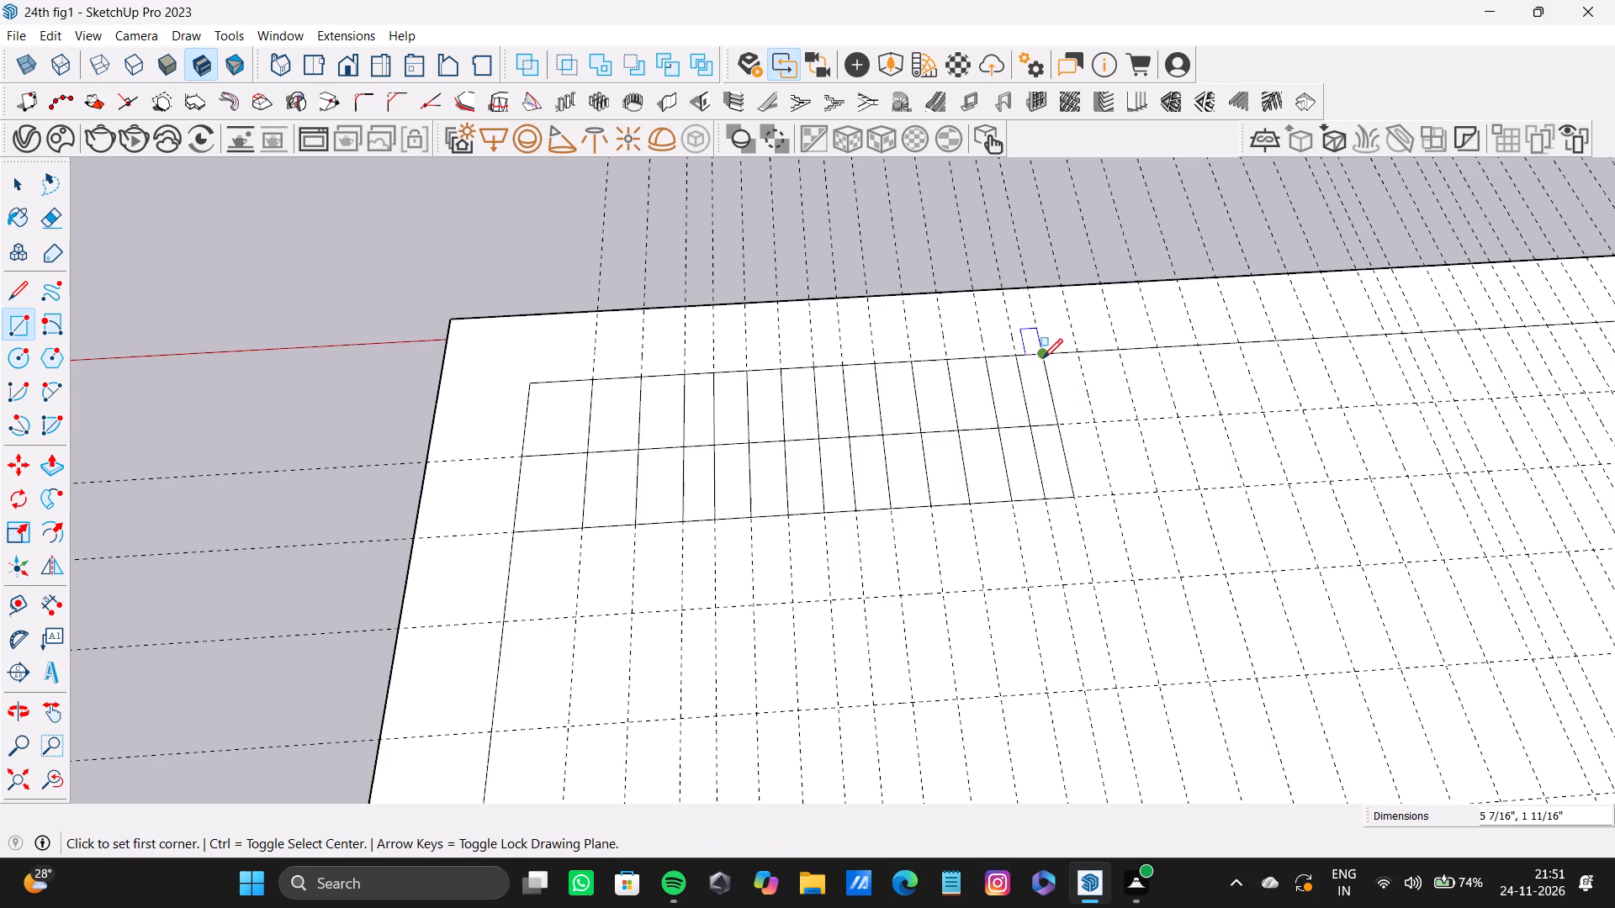
{"action": "left_click", "coordinate": [1090, 415]}
{"action": "left_click", "coordinate": [1061, 428]}
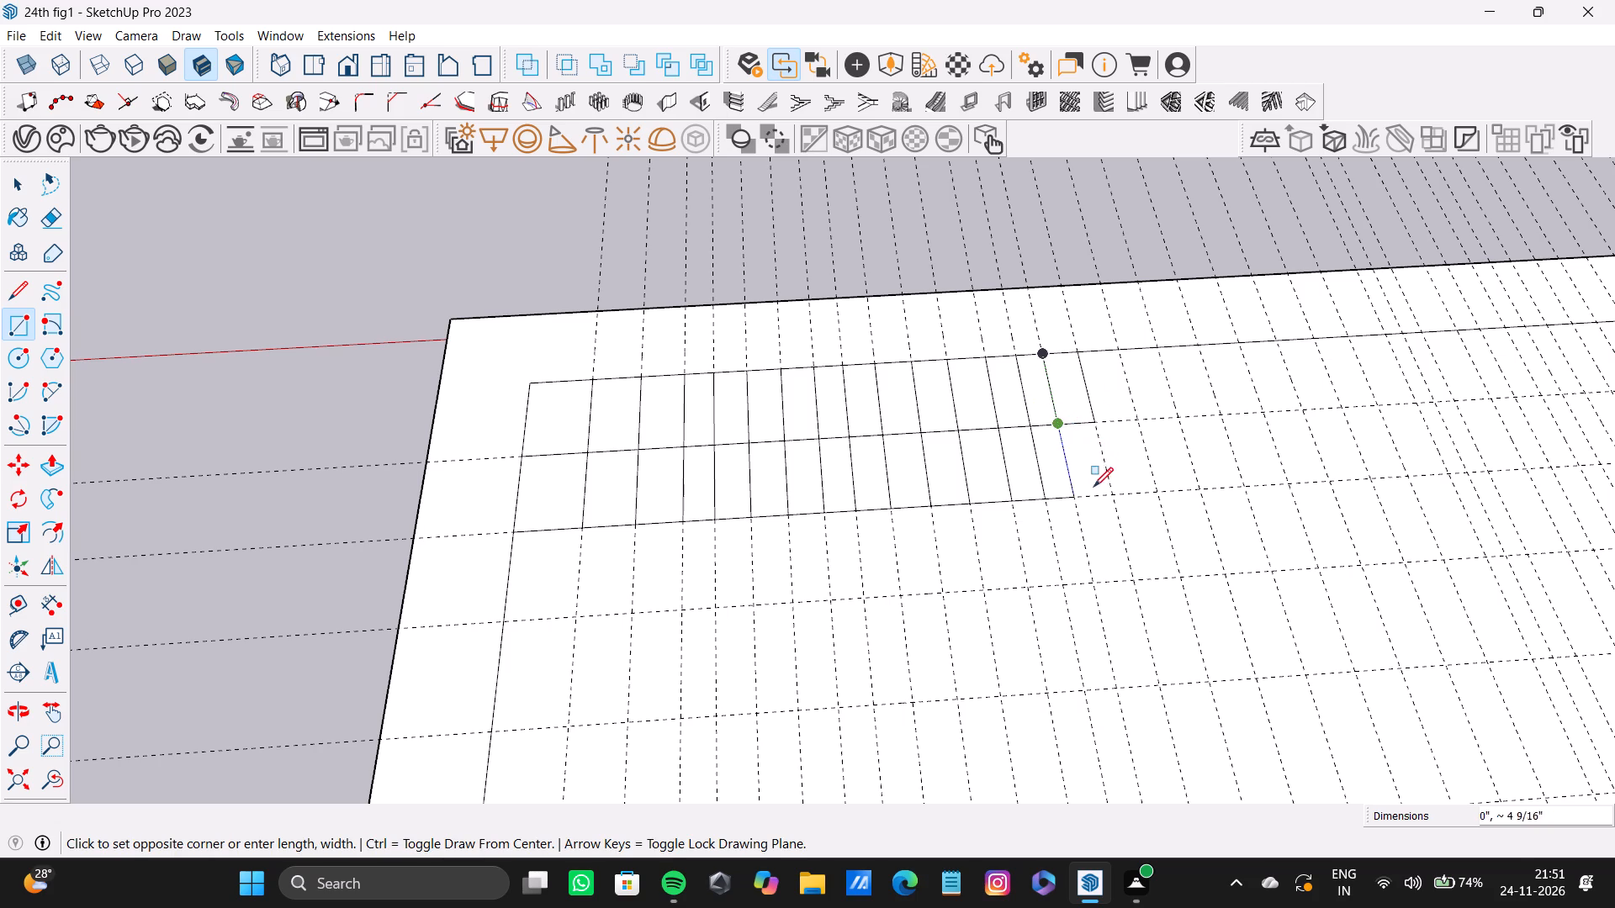
{"action": "left_click", "coordinate": [1115, 495]}
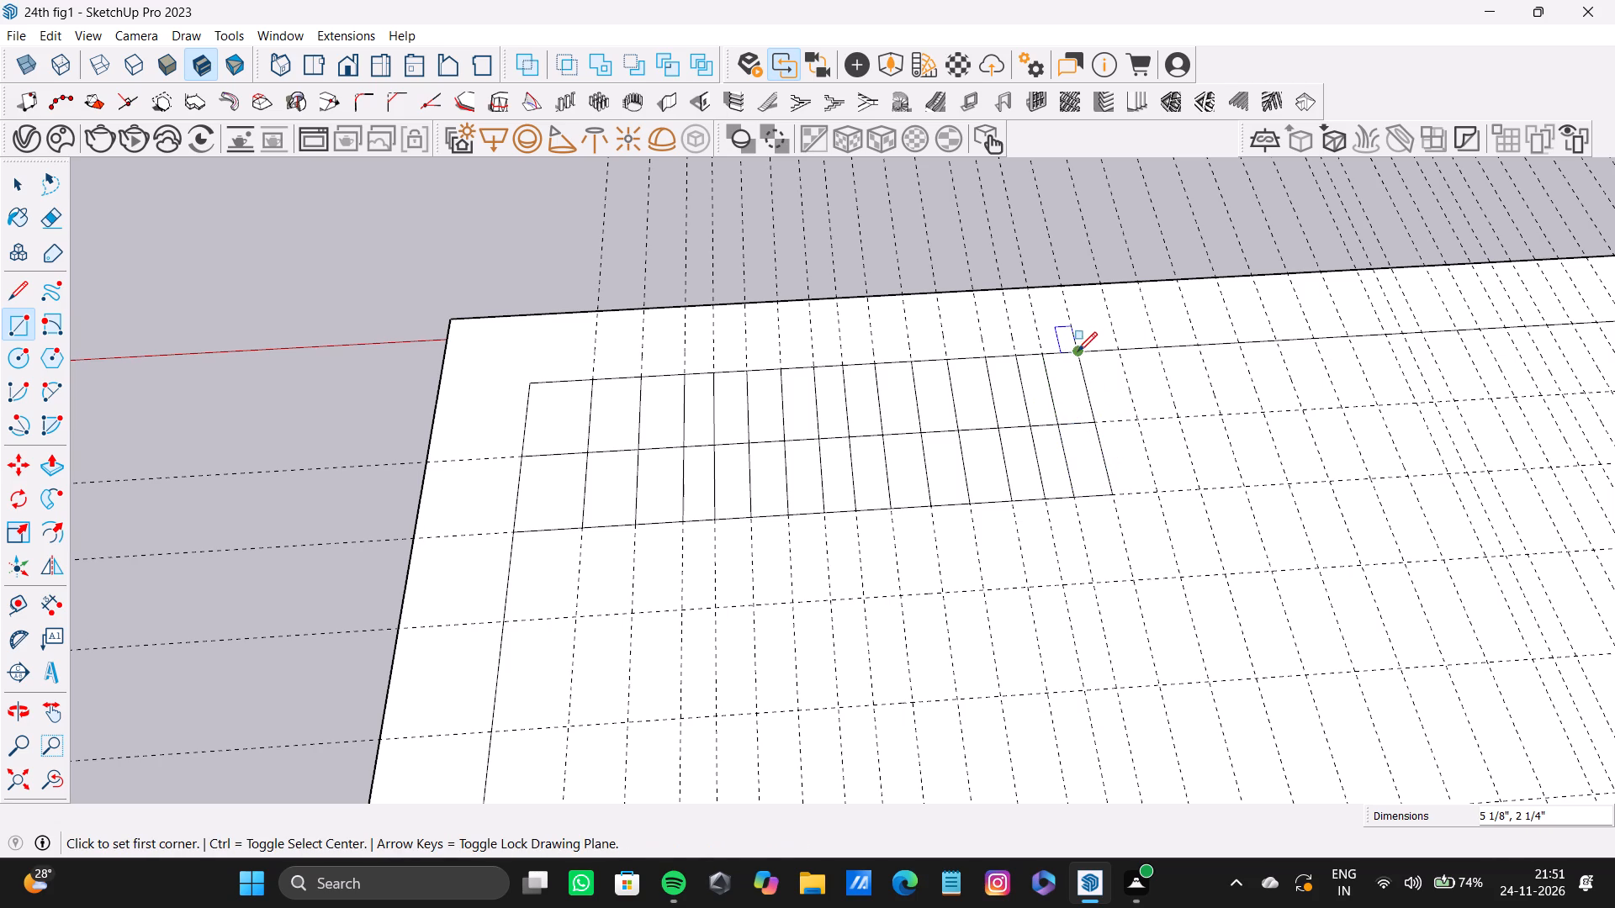
Trace the sixteenth cell of both rows with rectangles, 5 7/16 by 2 5/8 inches in the first row and 5 1/8 by 2 5/8 in the second.
{"action": "left_click", "coordinate": [1078, 351]}
{"action": "left_click", "coordinate": [1136, 409]}
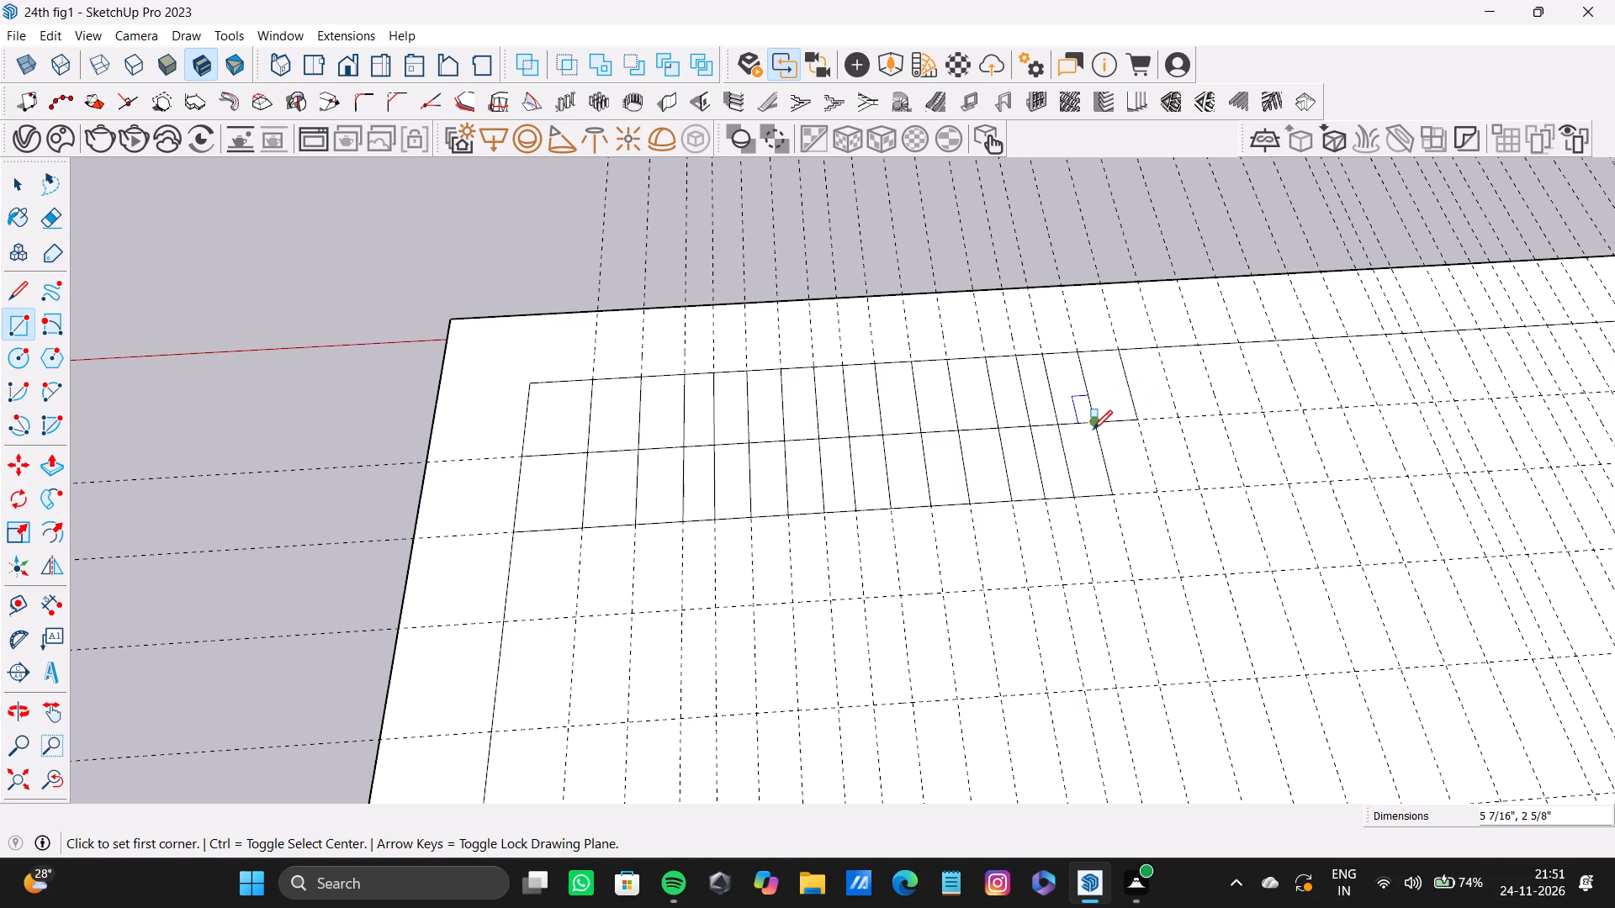
{"action": "left_click", "coordinate": [1089, 425]}
{"action": "left_click", "coordinate": [1160, 497]}
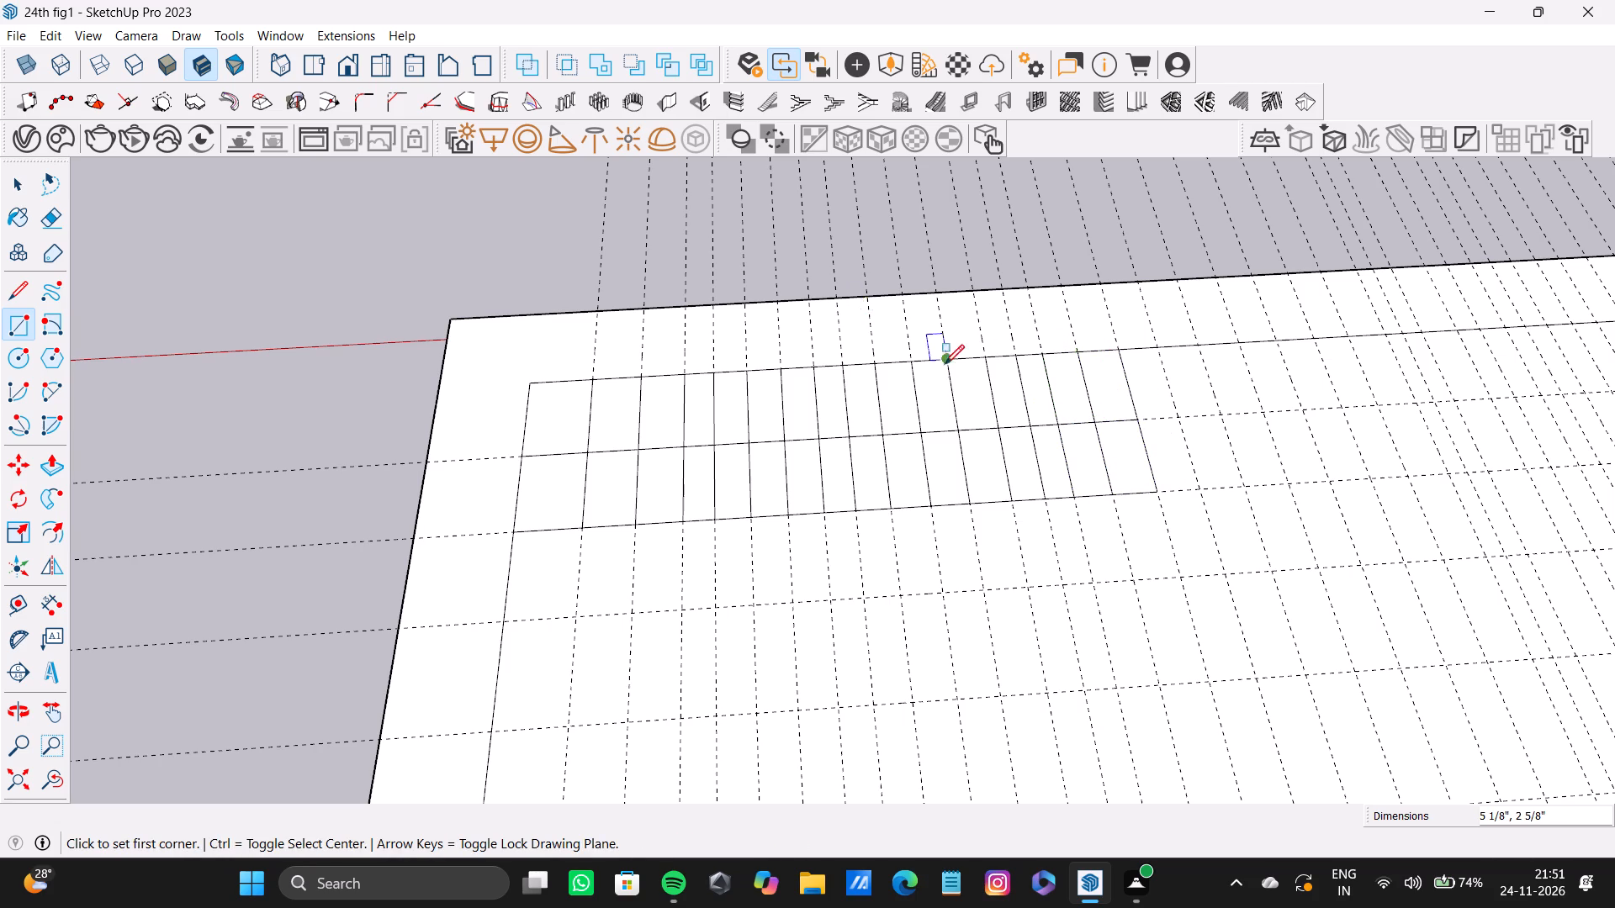
Trace the first three cells of the third row with rectangles, the second 5 1/2 by 3 inches and the third 5 1/2 by 2 11/16.
{"action": "scroll", "coordinate": [949, 376], "scroll_direction": "down", "scroll_amount": 7}
{"action": "middle_click_drag", "start_coordinate": [1121, 417], "coordinate": [903, 409]}
{"action": "scroll", "coordinate": [786, 420], "scroll_direction": "up", "scroll_amount": 6}
{"action": "left_click_drag", "start_coordinate": [705, 467], "coordinate": [707, 456]}
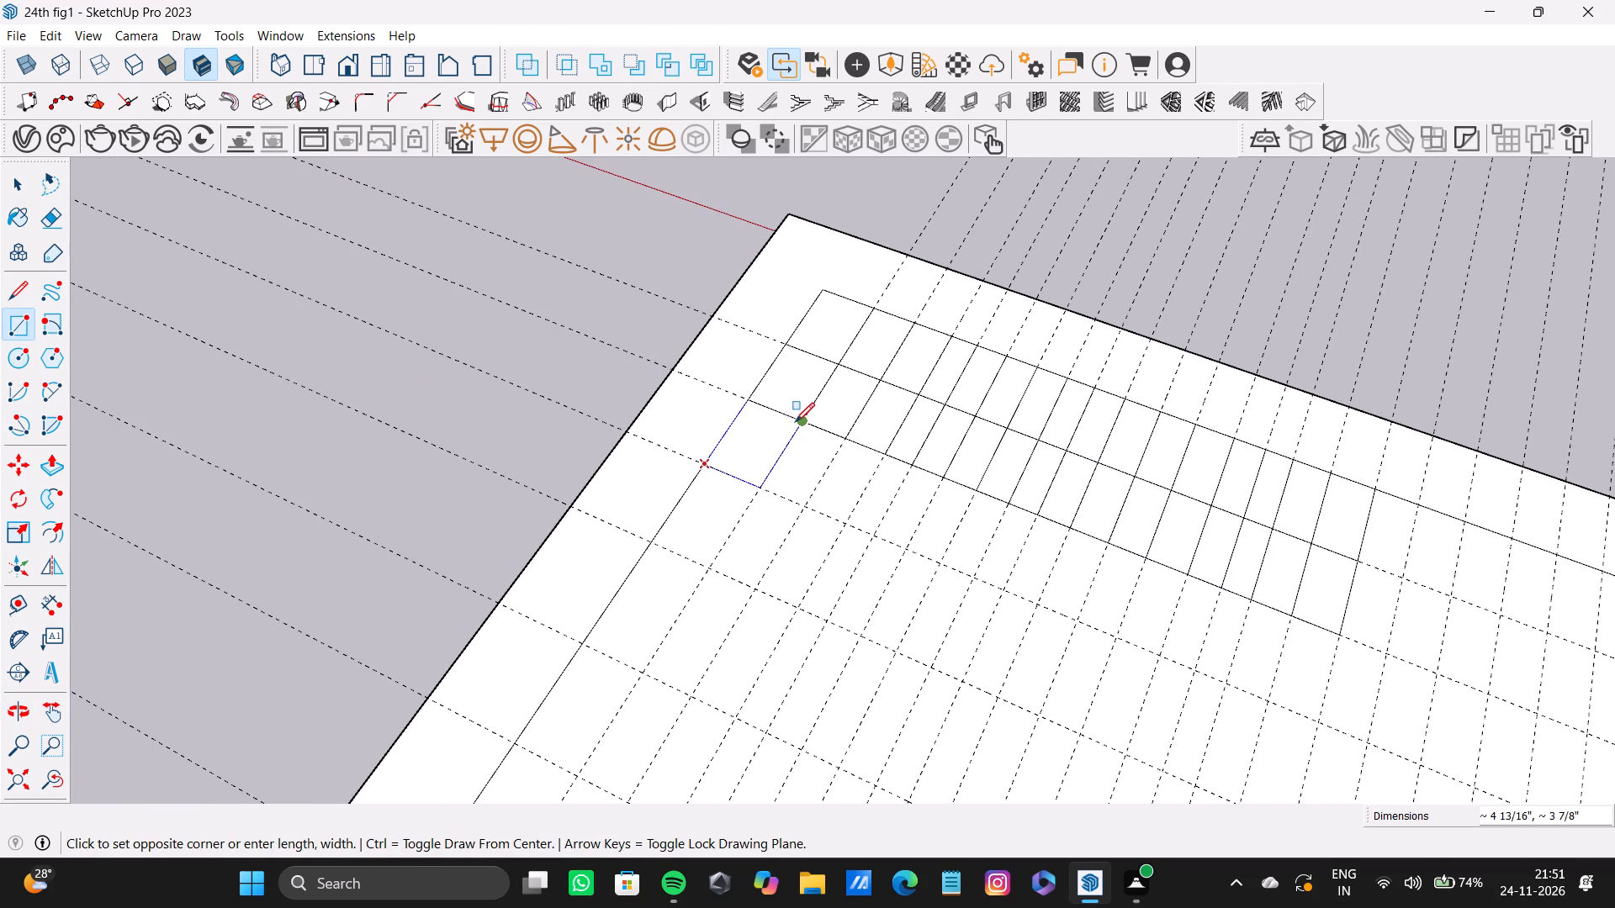
{"action": "left_click", "coordinate": [797, 421]}
{"action": "left_click", "coordinate": [764, 489]}
{"action": "left_click", "coordinate": [850, 441]}
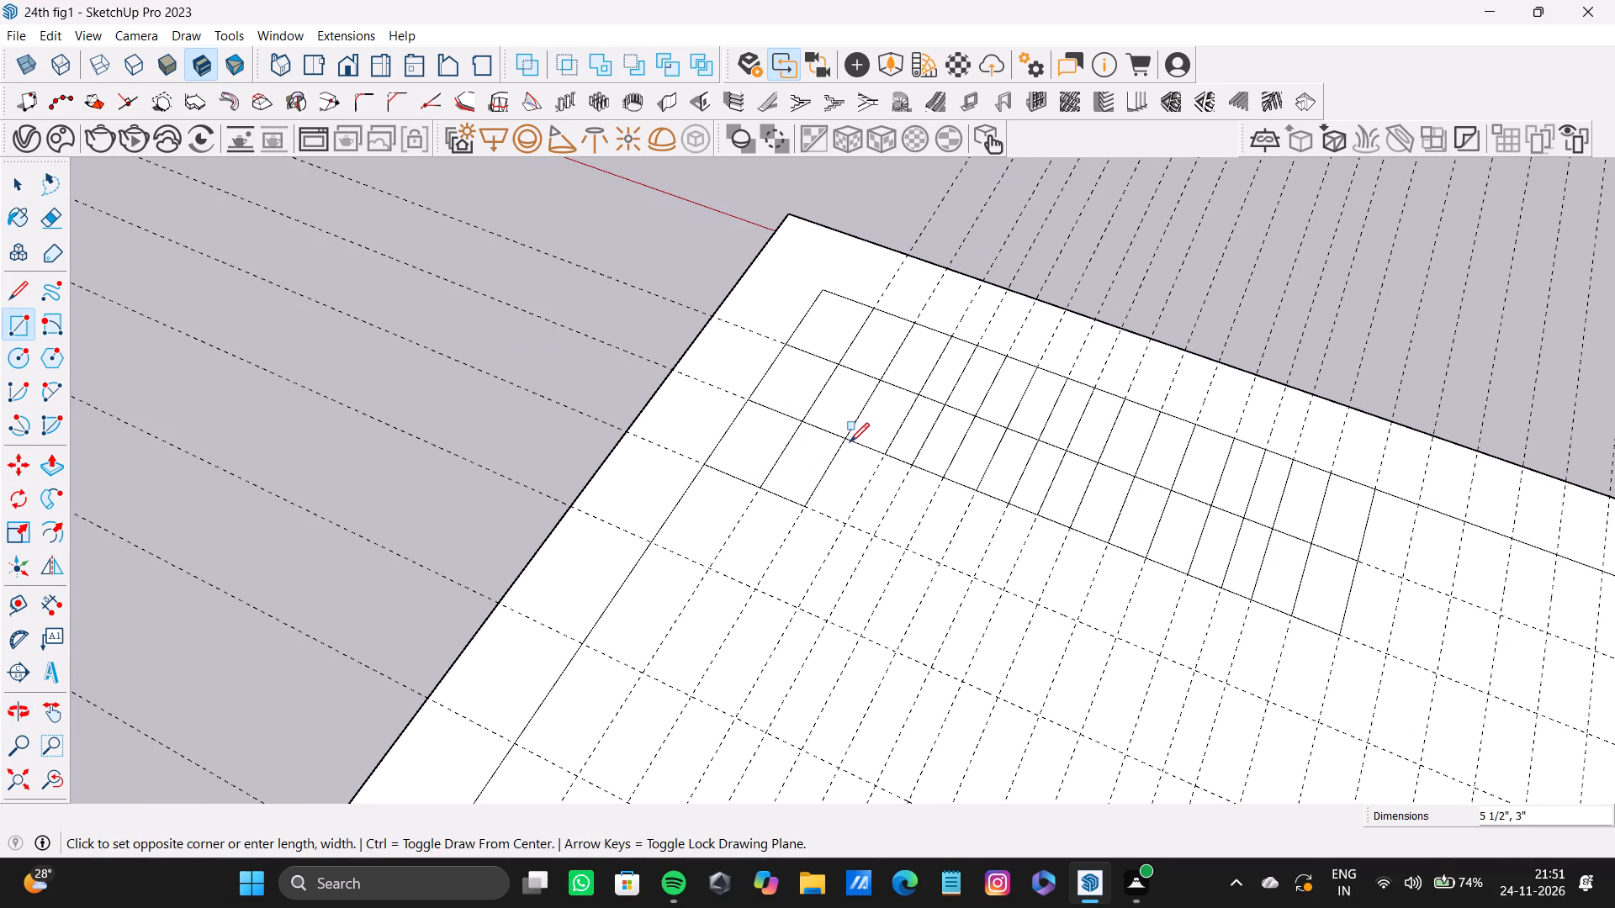
{"action": "left_click", "coordinate": [812, 507]}
{"action": "left_click", "coordinate": [877, 457]}
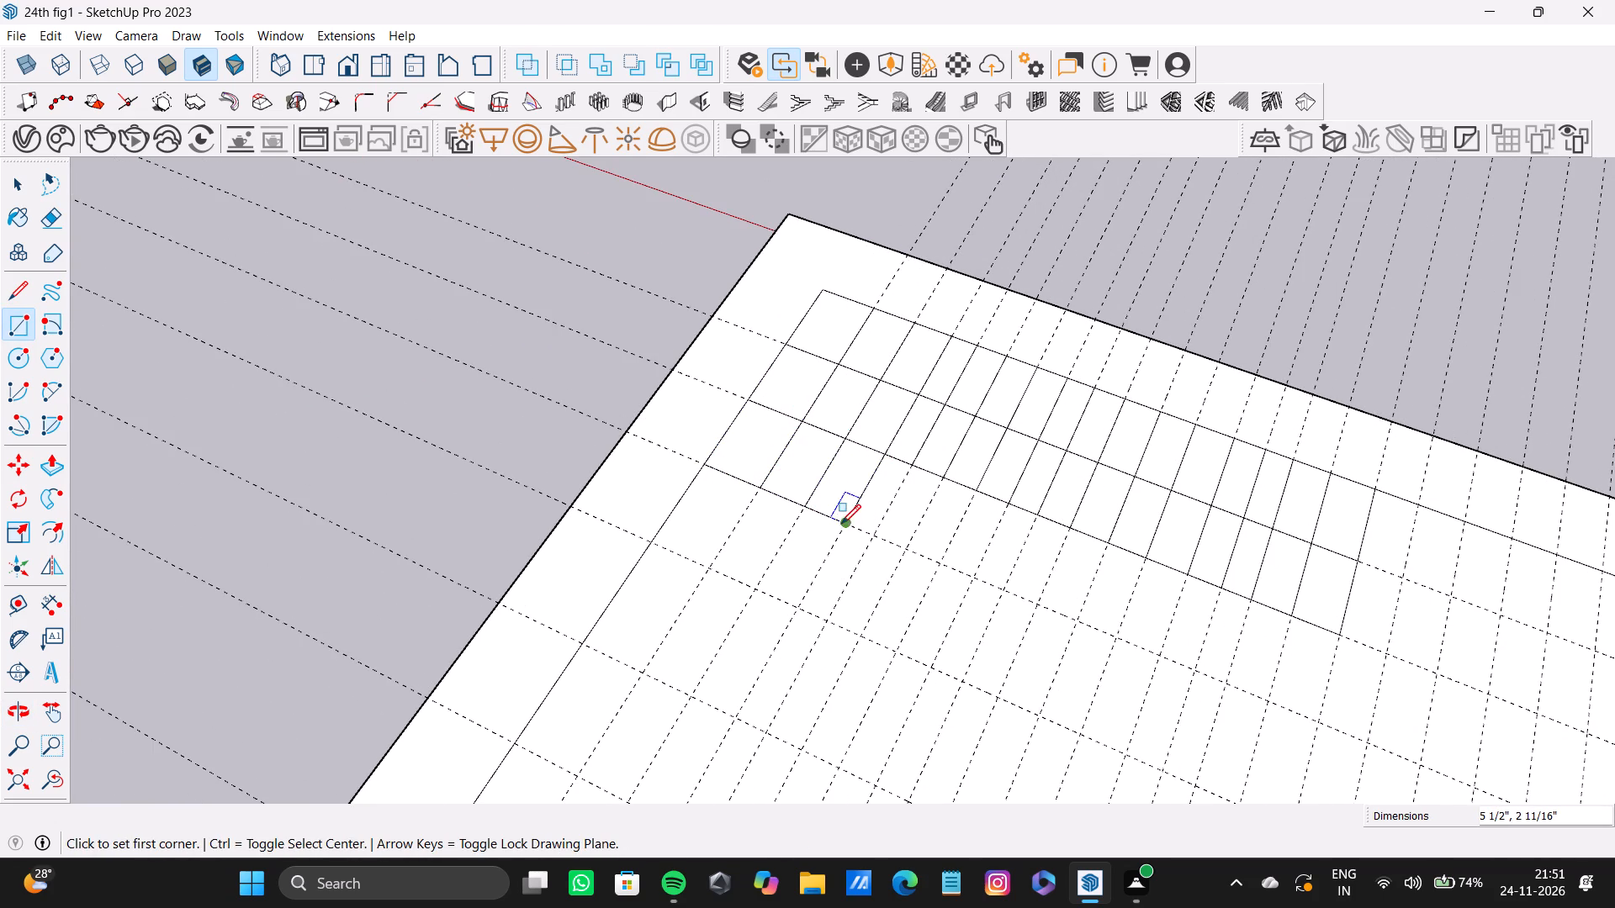
Trace the fourth, fifth and sixth cells of the third row with 5 1/2 inch long rectangles, the fifth 2 1/16 inches wide.
{"action": "left_click_drag", "start_coordinate": [841, 524], "coordinate": [850, 518]}
{"action": "left_click", "coordinate": [907, 467]}
{"action": "left_click_drag", "start_coordinate": [876, 534], "coordinate": [888, 533]}
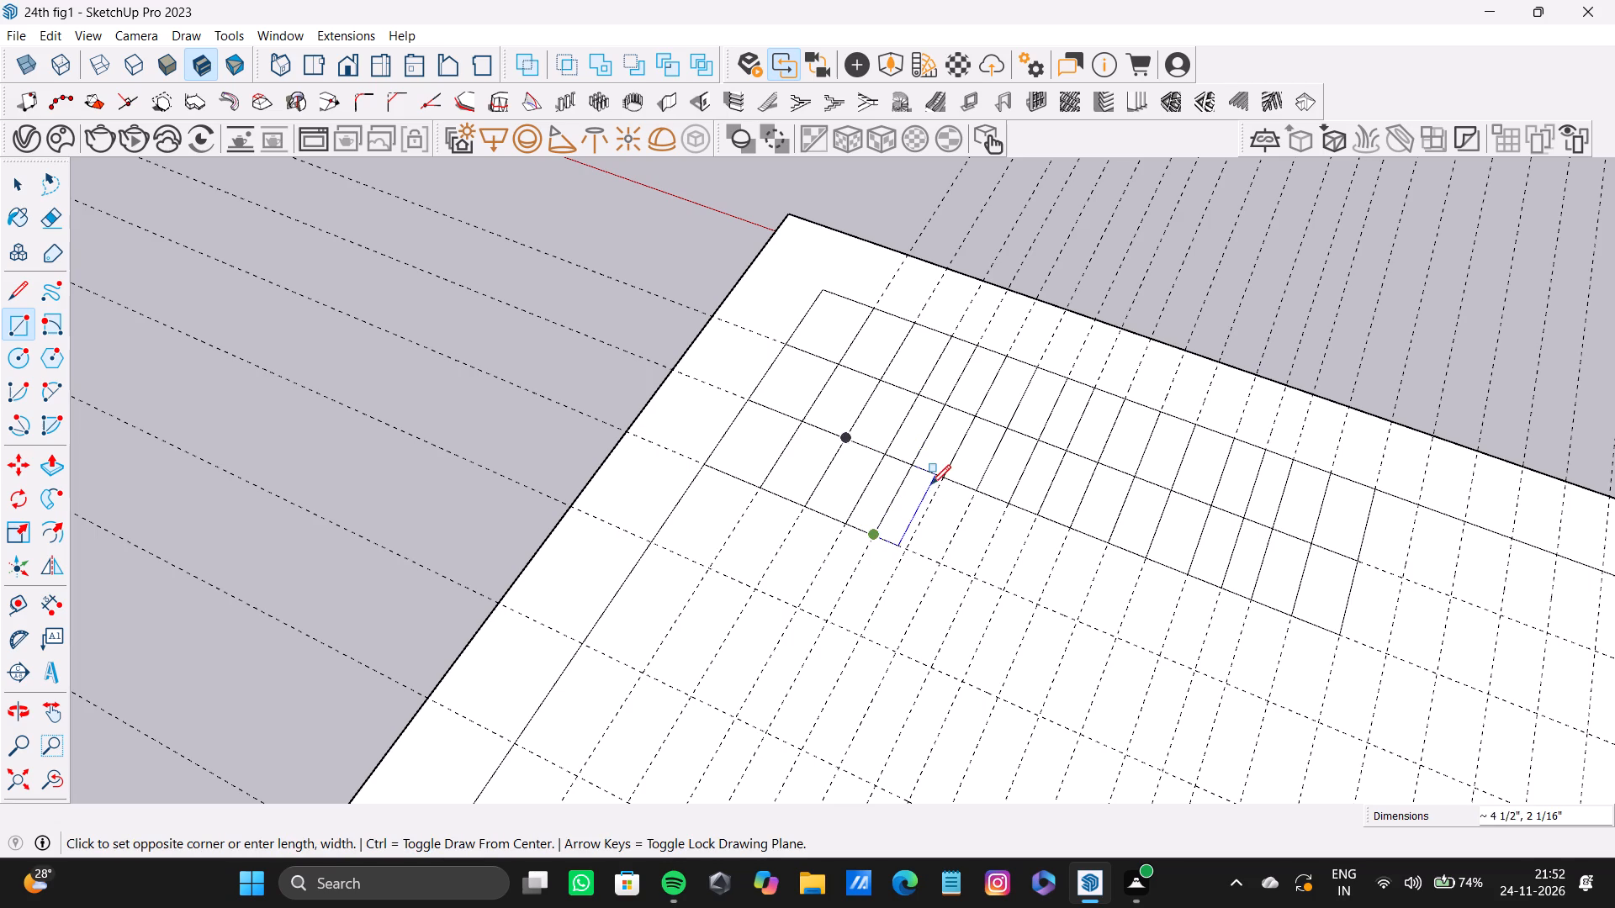
{"action": "left_click", "coordinate": [942, 477]}
{"action": "left_click_drag", "start_coordinate": [913, 552], "coordinate": [923, 541]}
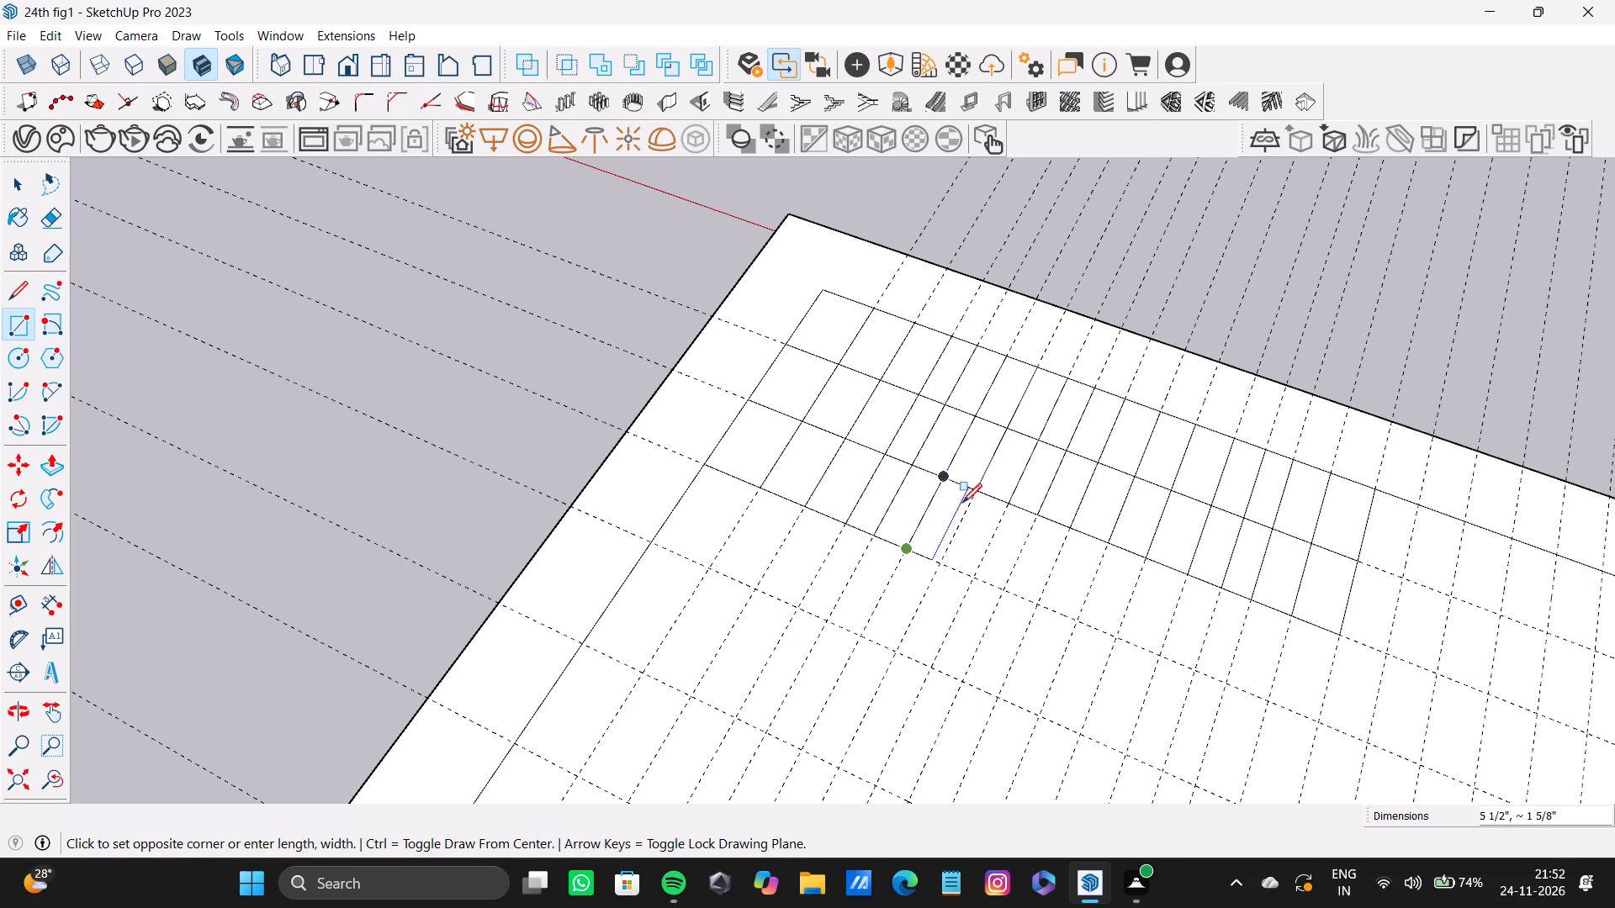
{"action": "left_click", "coordinate": [975, 493]}
Trace the seventh to tenth cells of the third row with 5 1/2 inch long rectangles, the tenth 2 5/16 inches wide.
{"action": "left_click", "coordinate": [983, 492]}
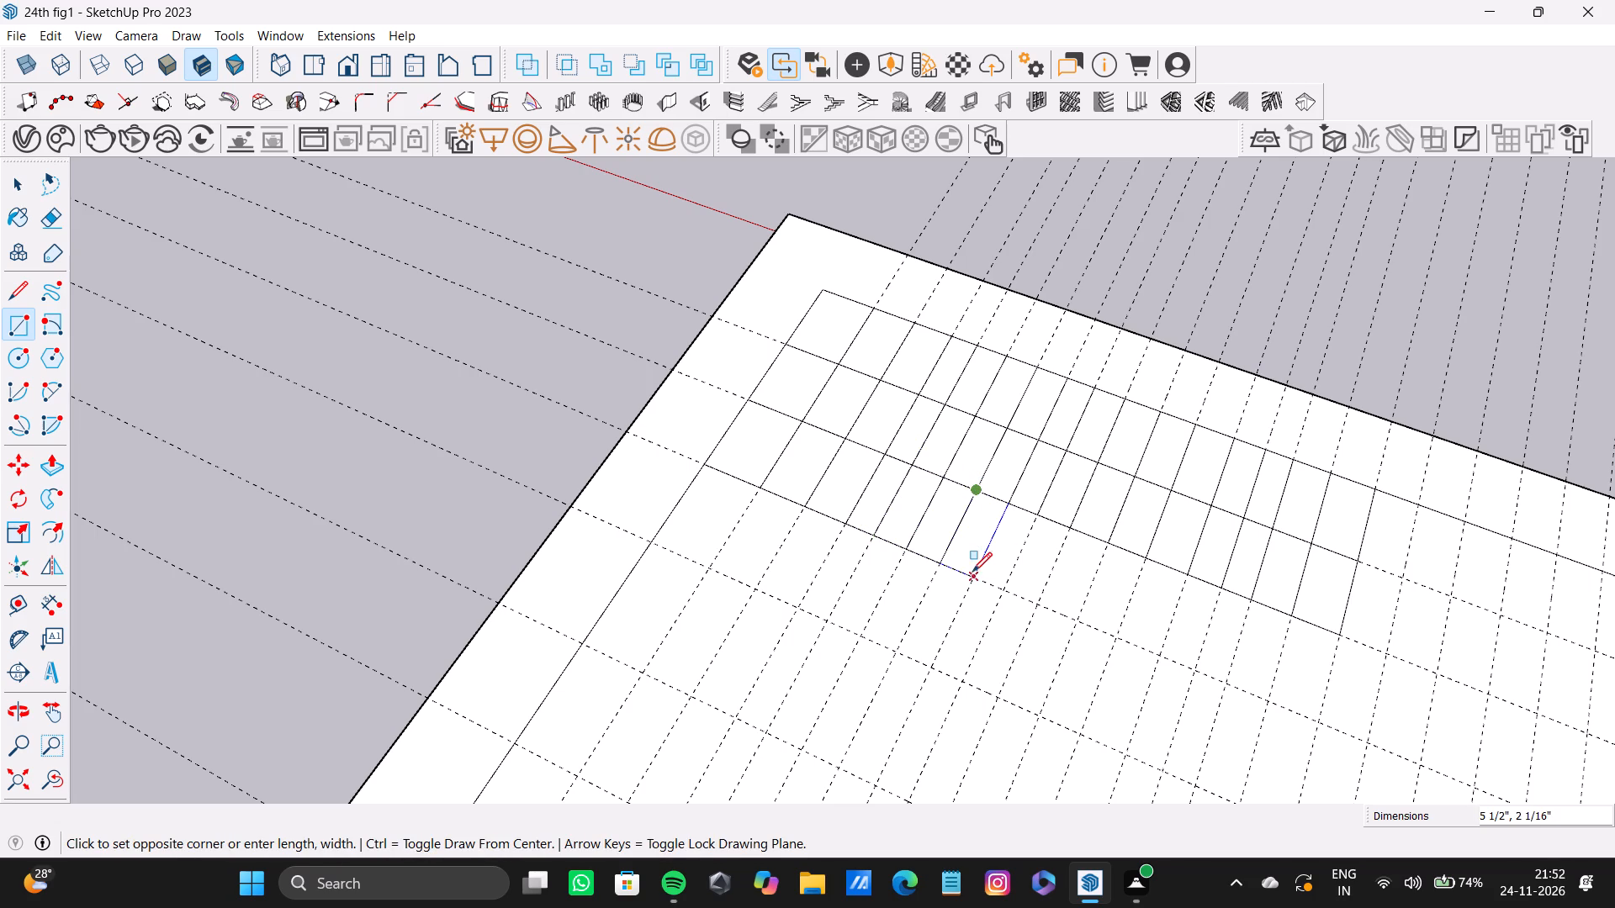
{"action": "left_click", "coordinate": [970, 576]}
{"action": "left_click", "coordinate": [1000, 510]}
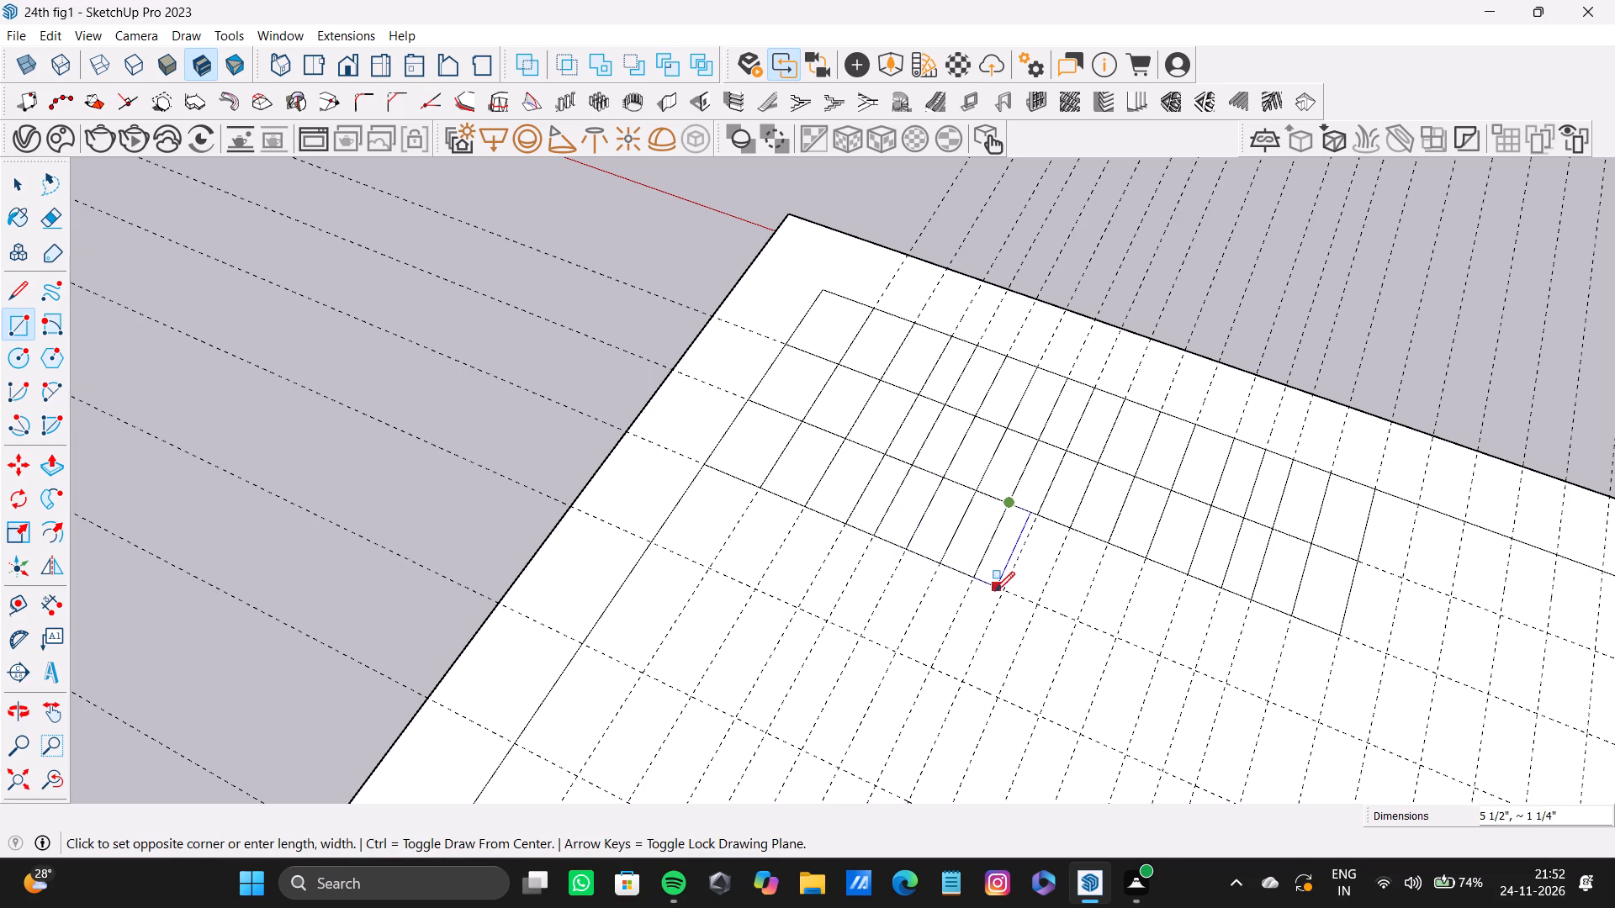
{"action": "left_click", "coordinate": [1003, 592]}
{"action": "left_click", "coordinate": [1036, 519]}
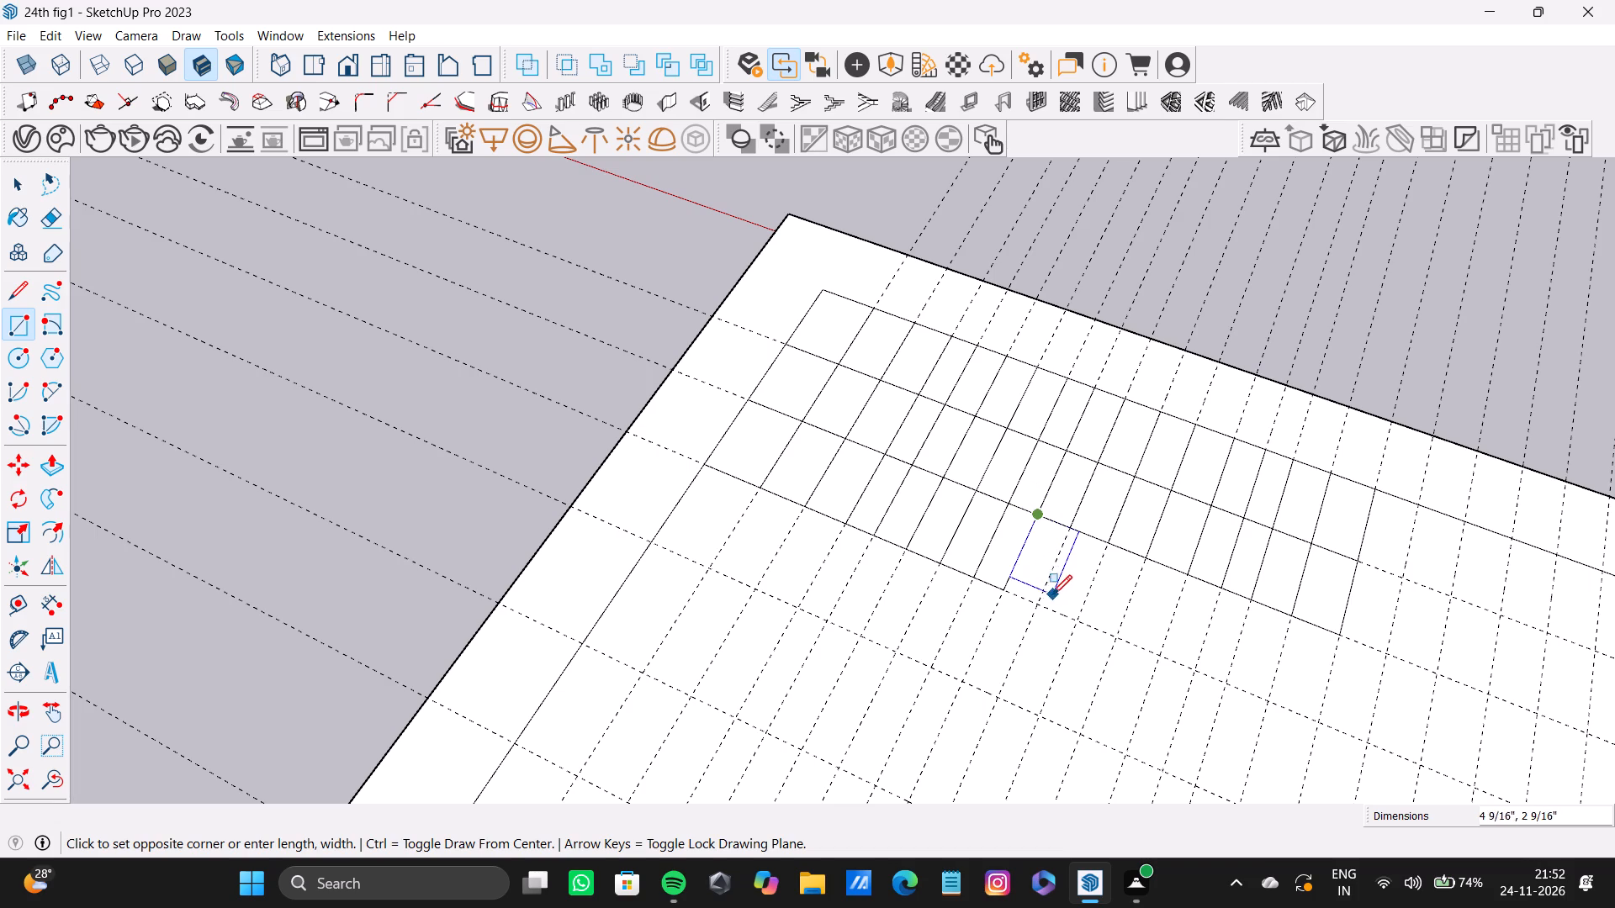
{"action": "left_click", "coordinate": [1041, 604]}
{"action": "left_click", "coordinate": [1071, 533]}
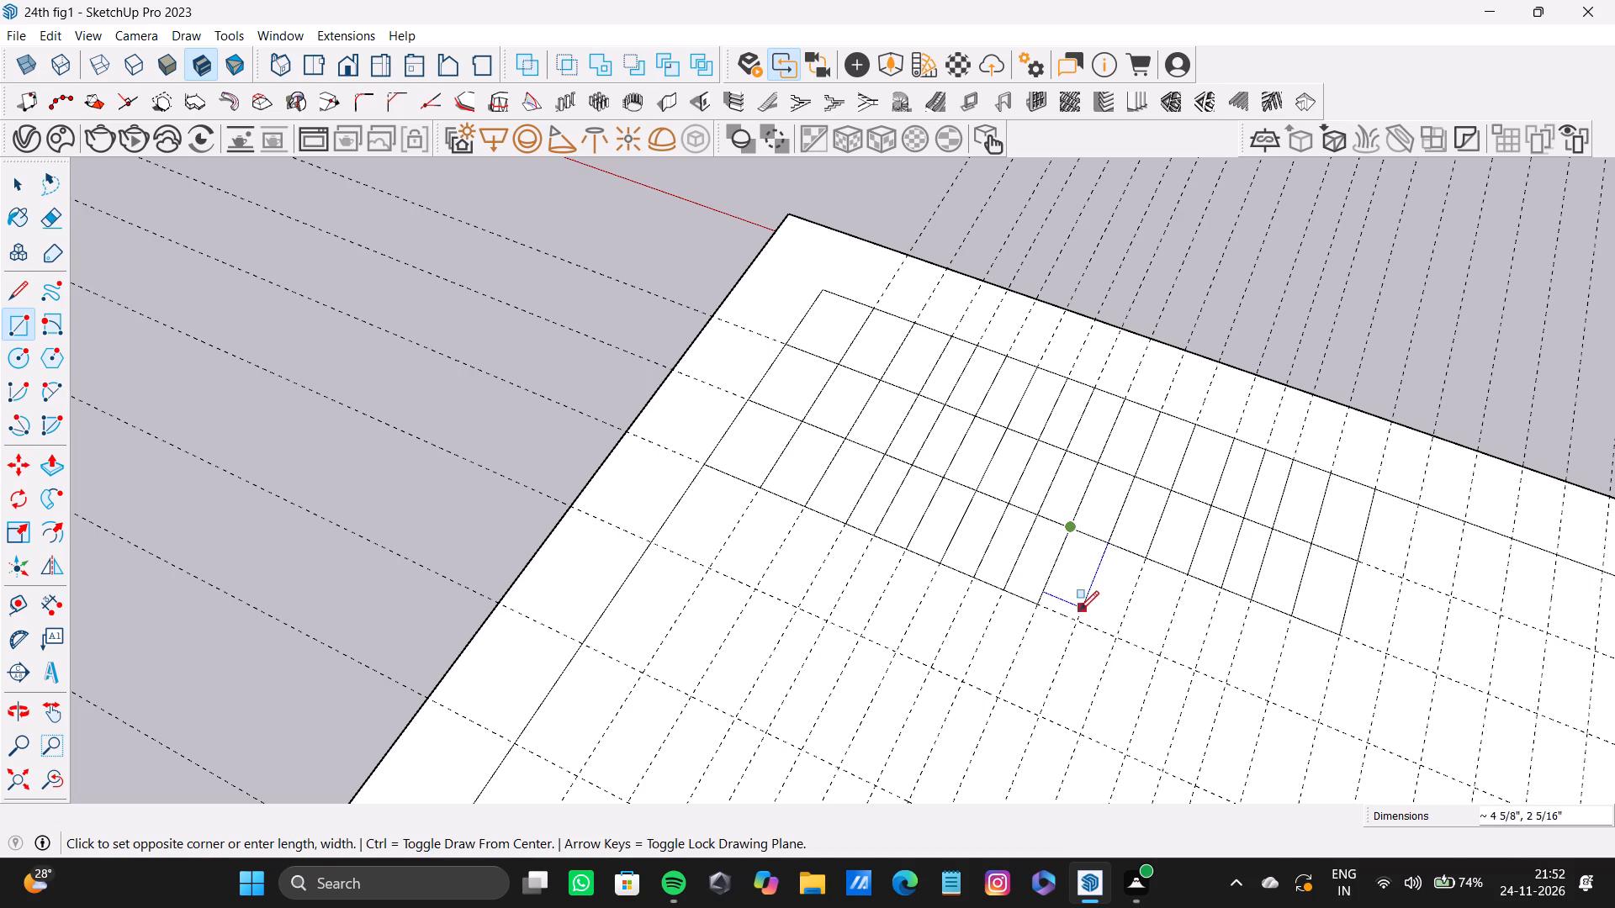
{"action": "left_click", "coordinate": [1077, 615]}
Trace the eleventh to thirteenth cells of the third row with 5 1/2 inch long rectangles, 2 1/4, 2 7/16 and 1 15/16 inches wide.
{"action": "left_click", "coordinate": [1104, 541]}
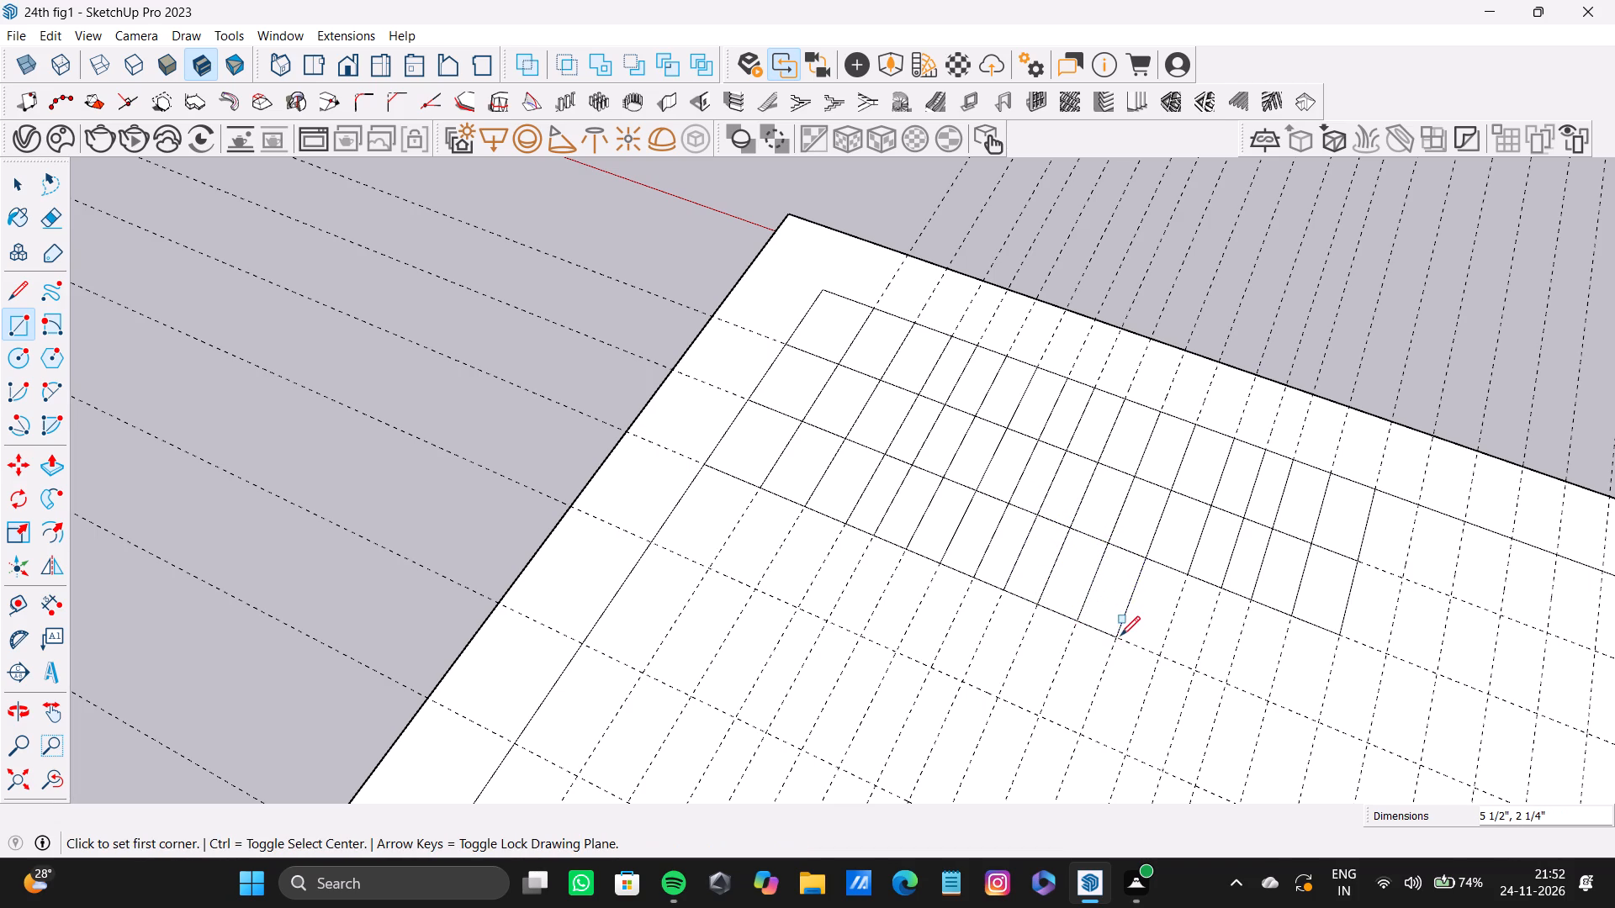
{"action": "left_click", "coordinate": [1120, 636]}
{"action": "left_click", "coordinate": [1148, 565]}
{"action": "left_click", "coordinate": [1158, 653]}
{"action": "left_click", "coordinate": [1188, 584]}
{"action": "left_click", "coordinate": [1194, 669]}
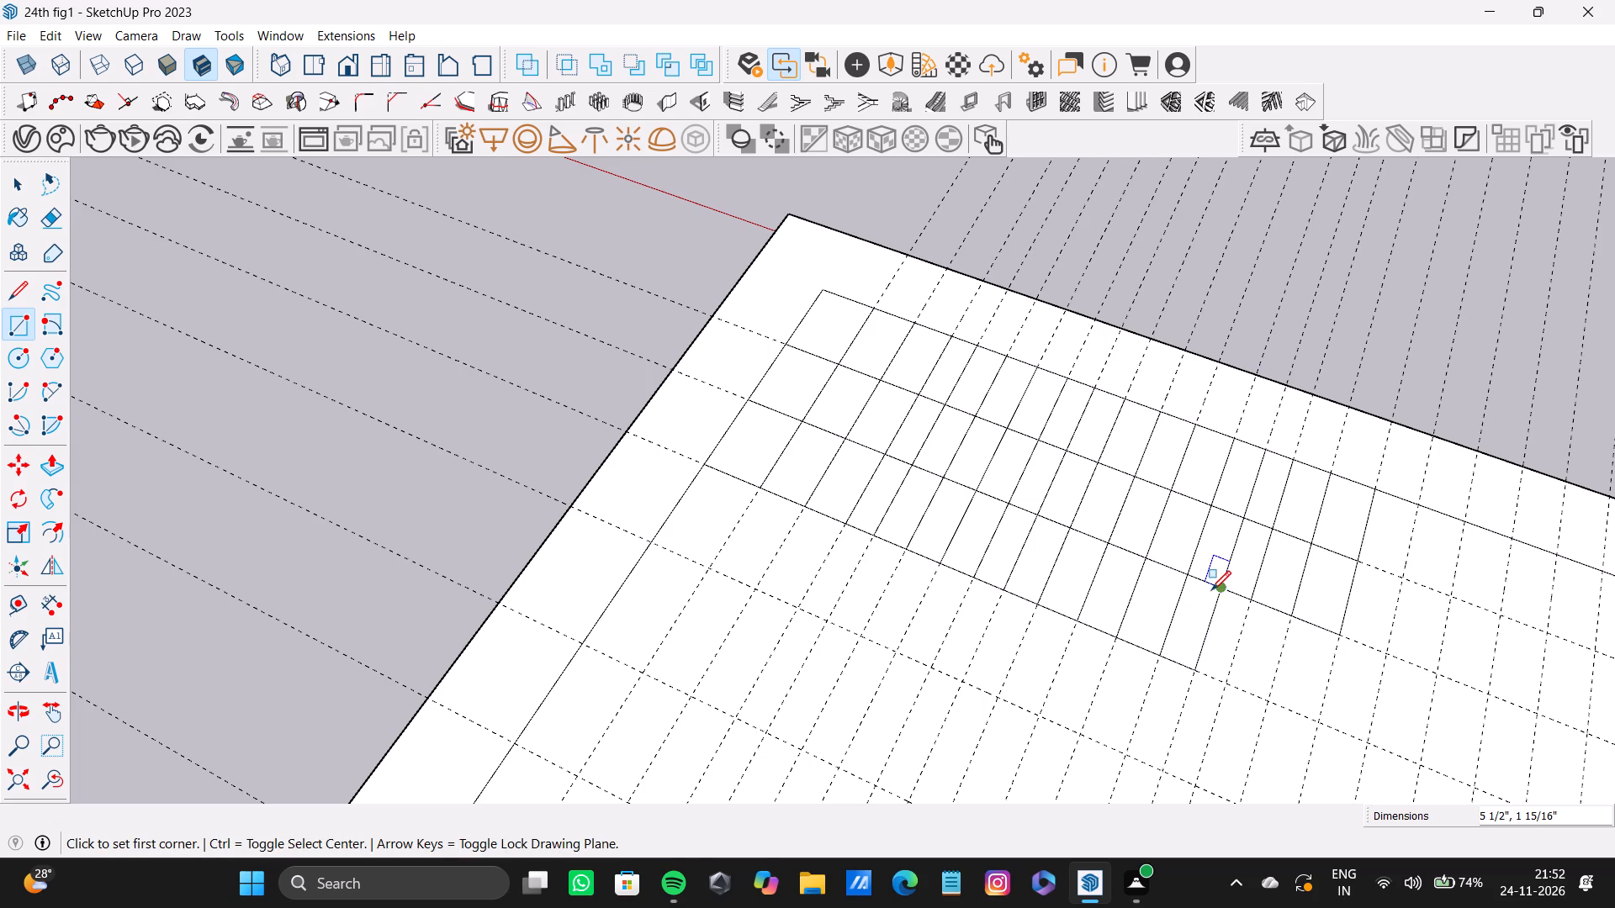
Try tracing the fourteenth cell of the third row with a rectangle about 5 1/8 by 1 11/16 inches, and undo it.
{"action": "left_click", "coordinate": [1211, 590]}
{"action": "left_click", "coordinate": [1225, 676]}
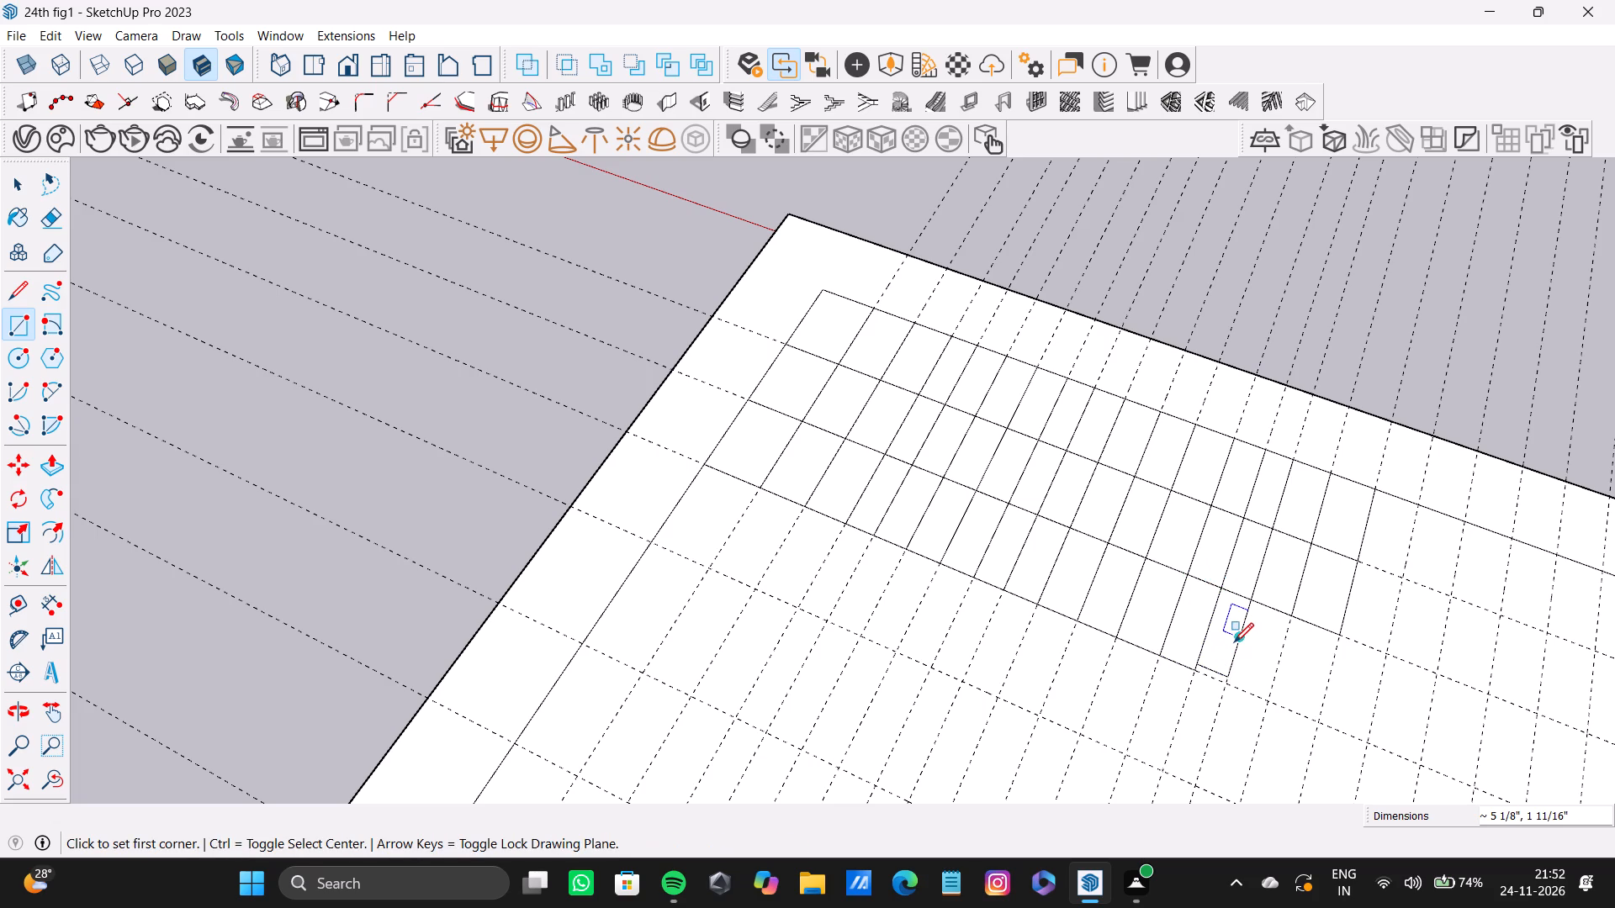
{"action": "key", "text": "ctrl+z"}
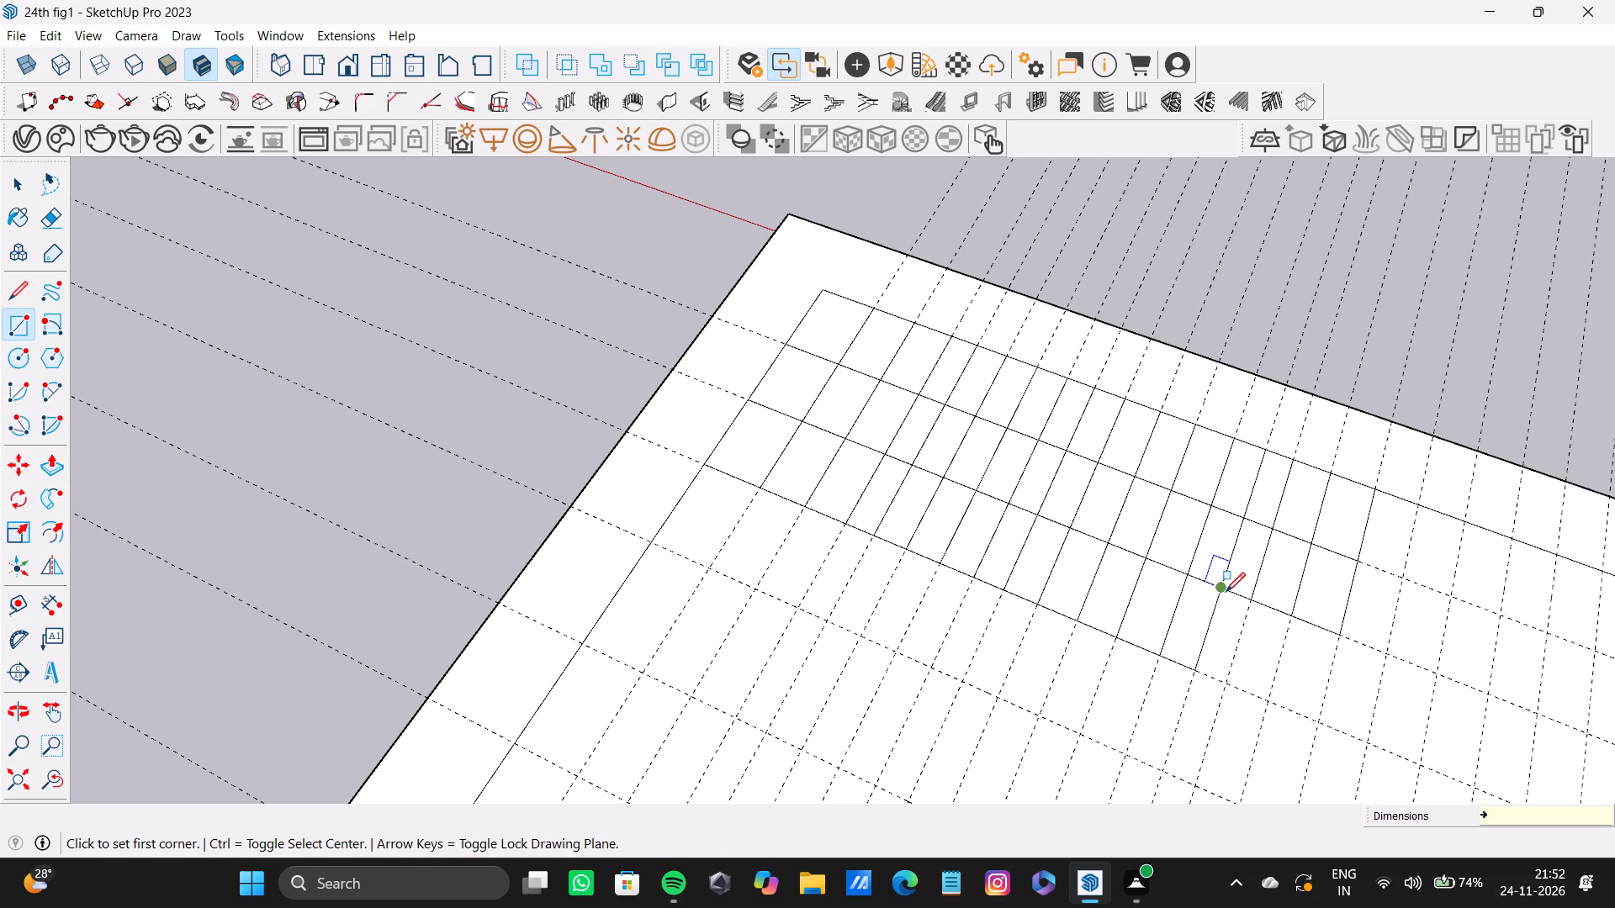
Trace the fourteenth to sixteenth cells of the third row with 5 1/2 inch long rectangles, 1 11/16, 2 1/4 and 2 5/8 inches wide.
{"action": "left_click", "coordinate": [1225, 592]}
{"action": "left_click", "coordinate": [1229, 681]}
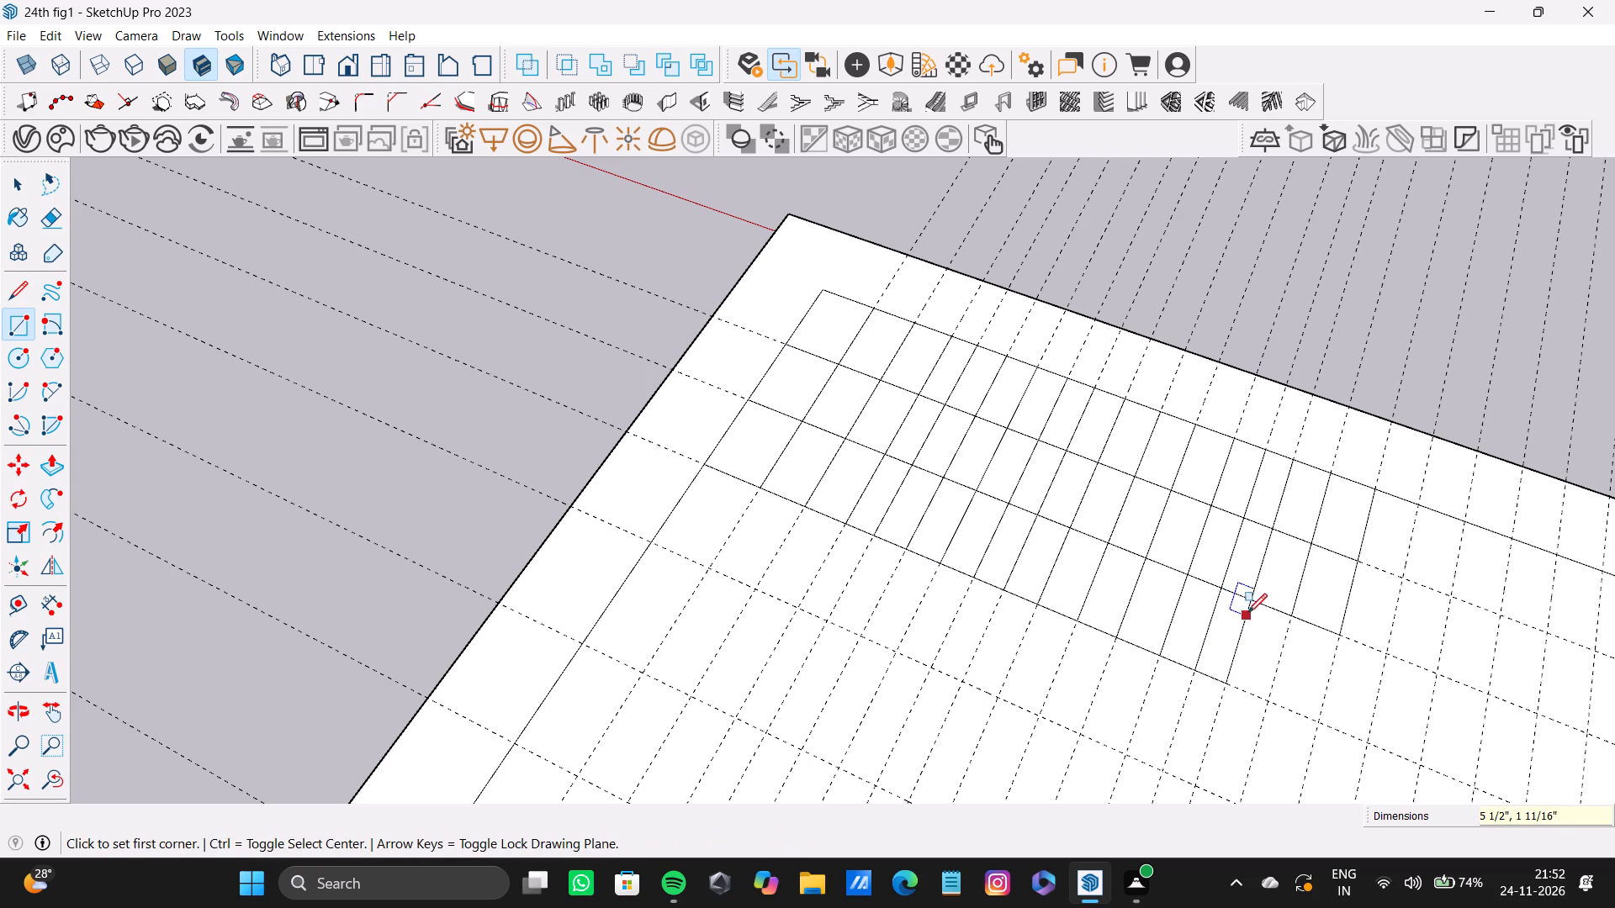
{"action": "left_click", "coordinate": [1247, 604]}
{"action": "left_click", "coordinate": [1268, 697]}
{"action": "left_click", "coordinate": [1289, 615]}
{"action": "left_click", "coordinate": [1315, 726]}
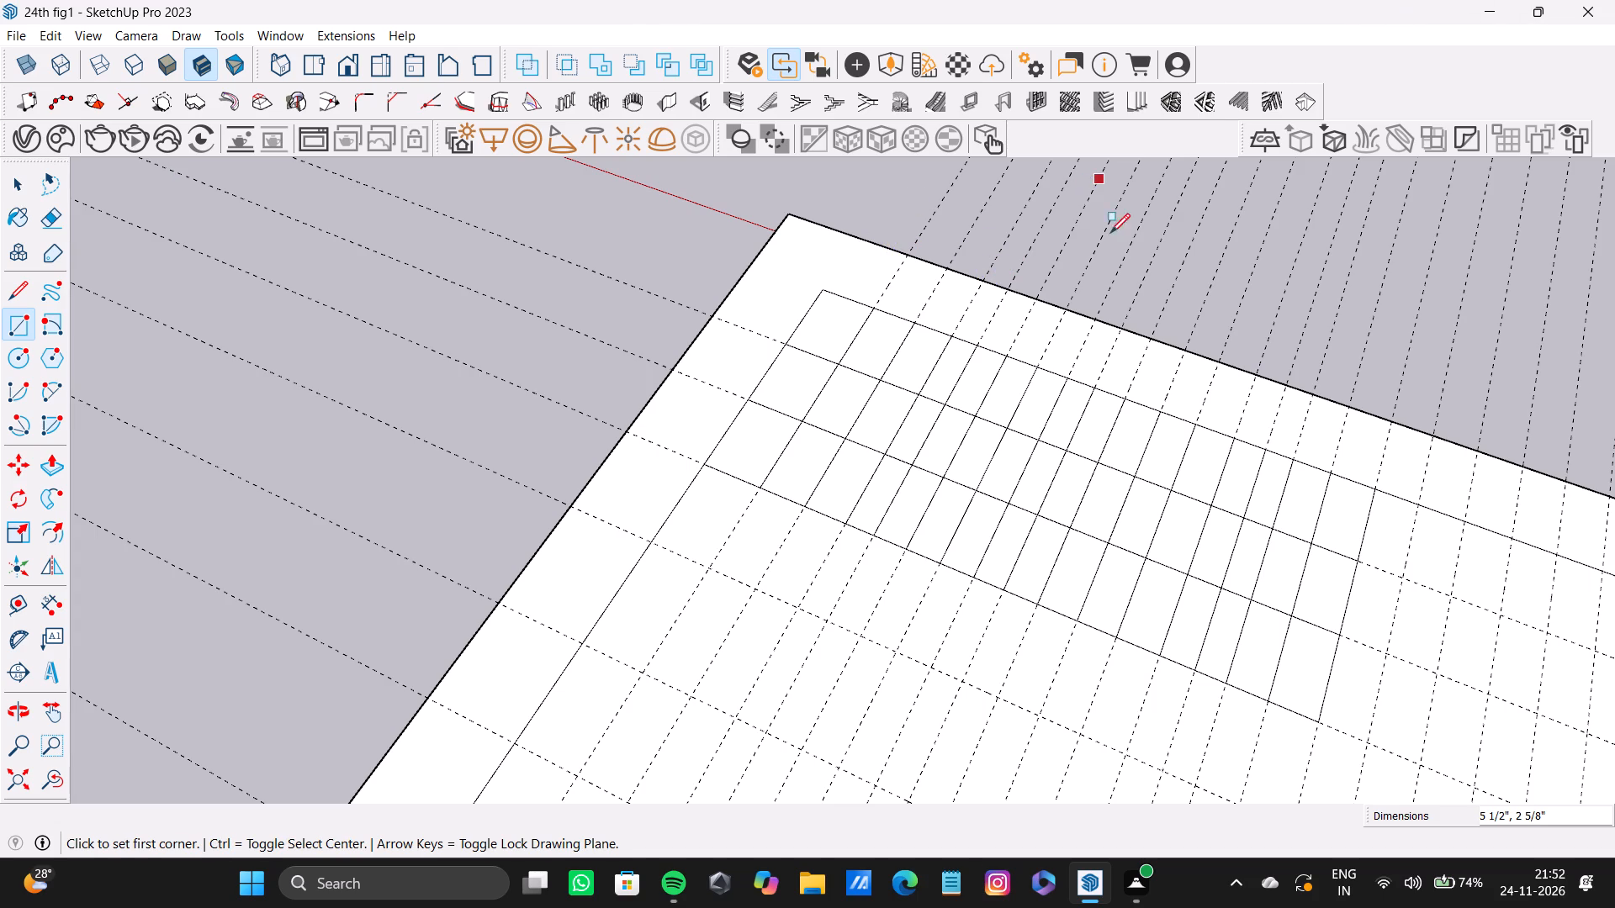
Trace the first four cells of the fourth row with 6 1/16 inch long rectangles, about 3 7/8, 3, 2 11/16 and 1 13/16 inches wide.
{"action": "scroll", "coordinate": [1202, 572], "scroll_direction": "down", "scroll_amount": 4}
{"action": "middle_click_drag", "start_coordinate": [1195, 578], "coordinate": [1422, 725]}
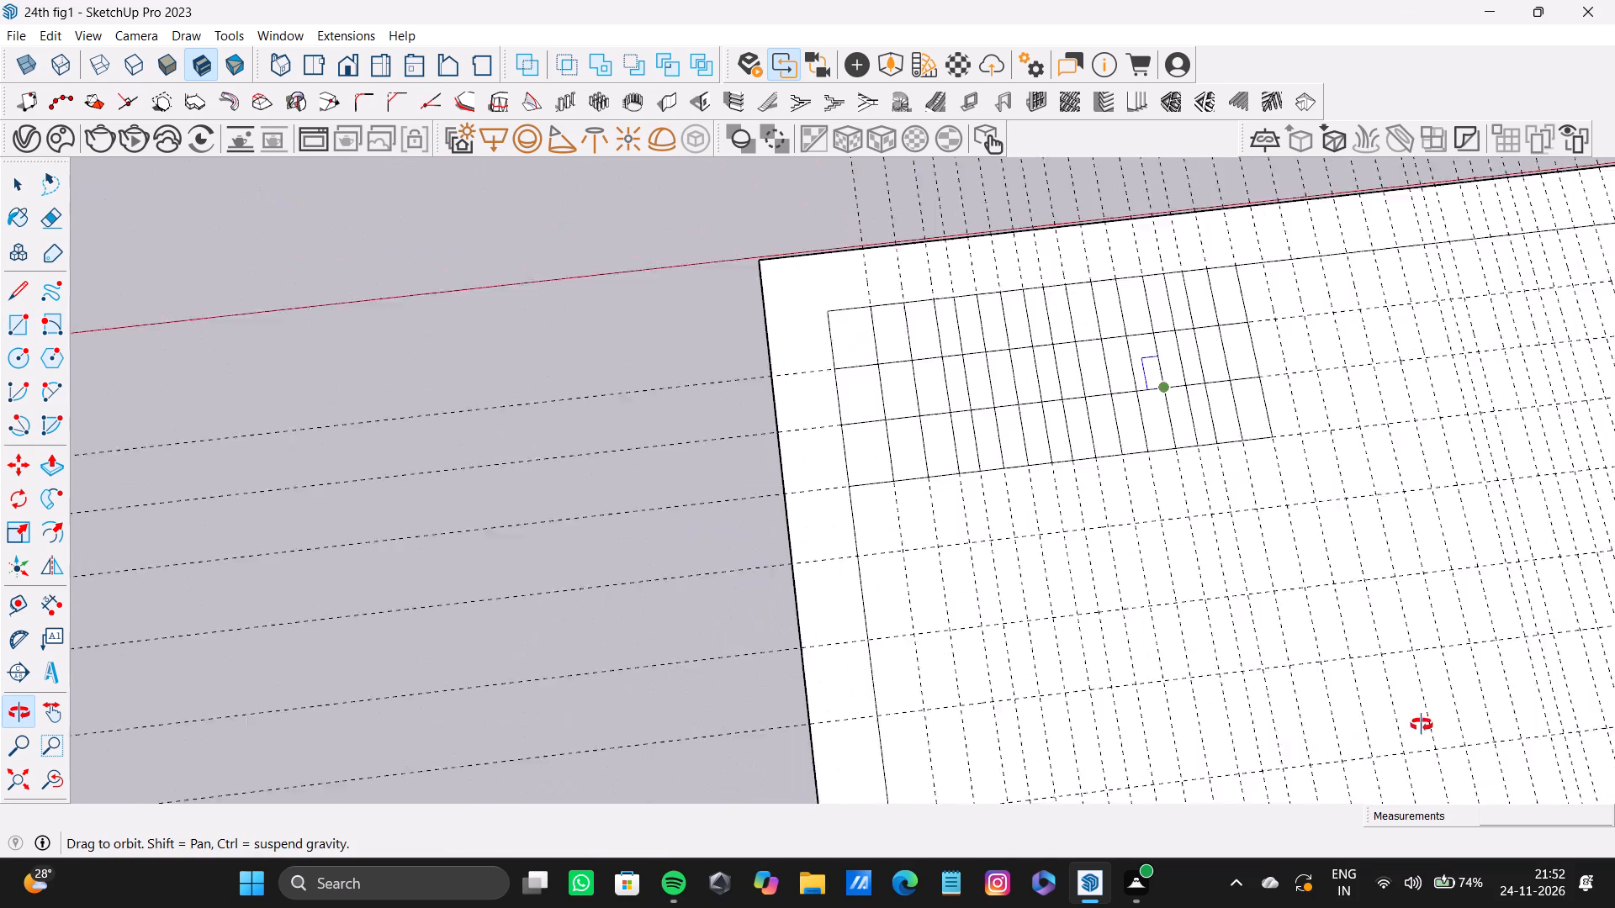
{"action": "middle_click_drag", "start_coordinate": [1422, 725], "coordinate": [1432, 686]}
{"action": "scroll", "coordinate": [609, 510], "scroll_direction": "up", "scroll_amount": 3}
{"action": "scroll", "coordinate": [972, 479], "scroll_direction": "up", "scroll_amount": 3}
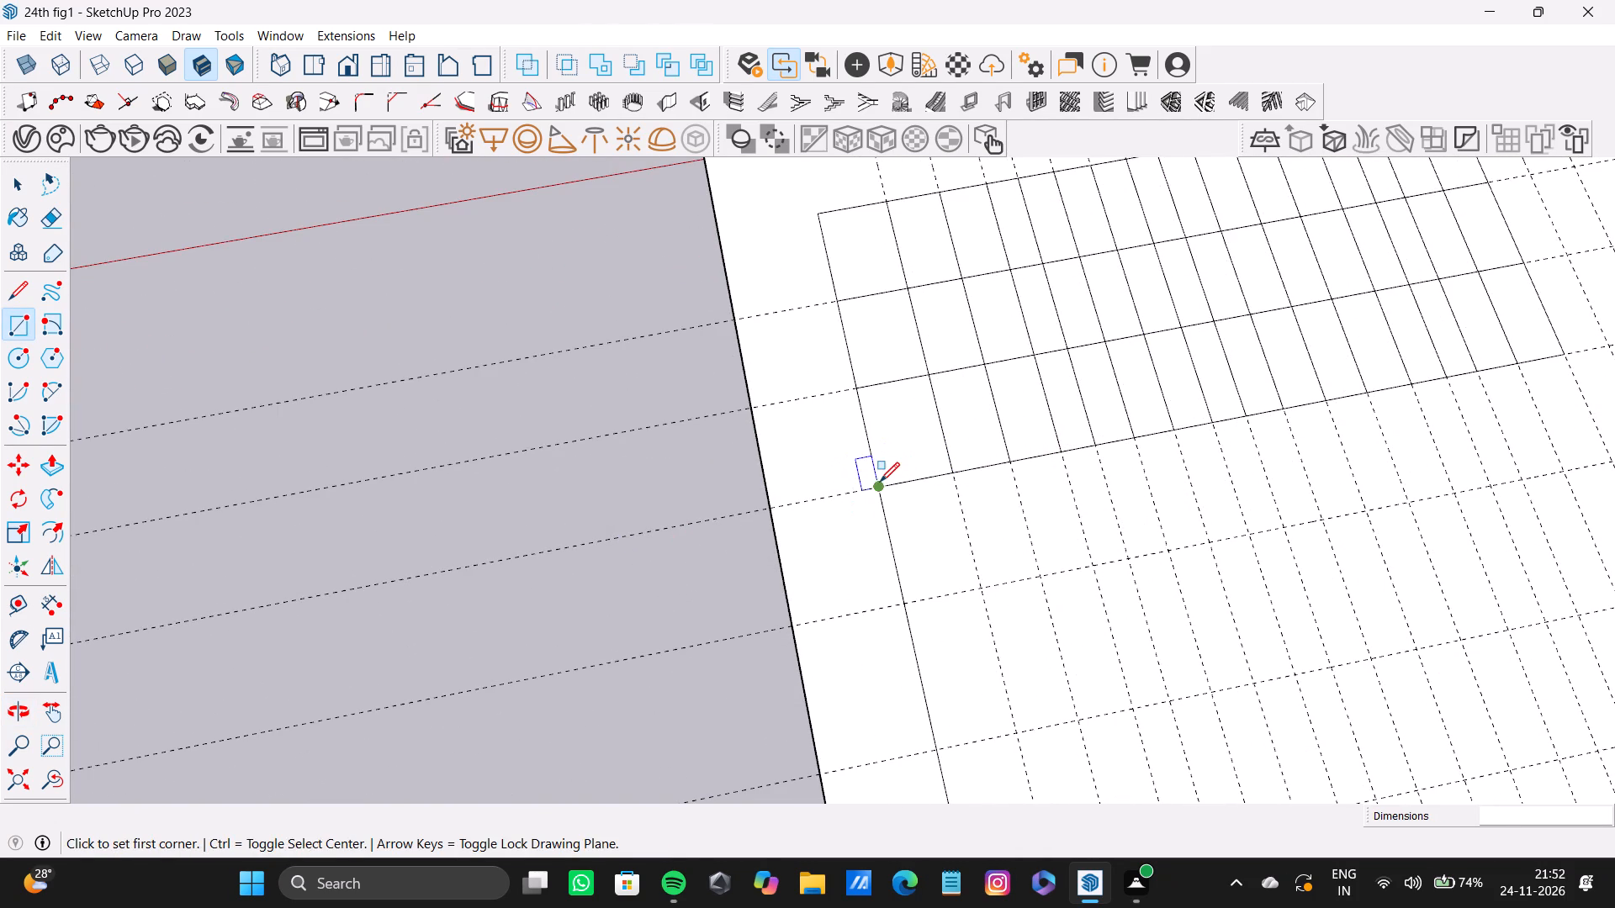
{"action": "left_click", "coordinate": [880, 482]}
{"action": "left_click", "coordinate": [977, 586]}
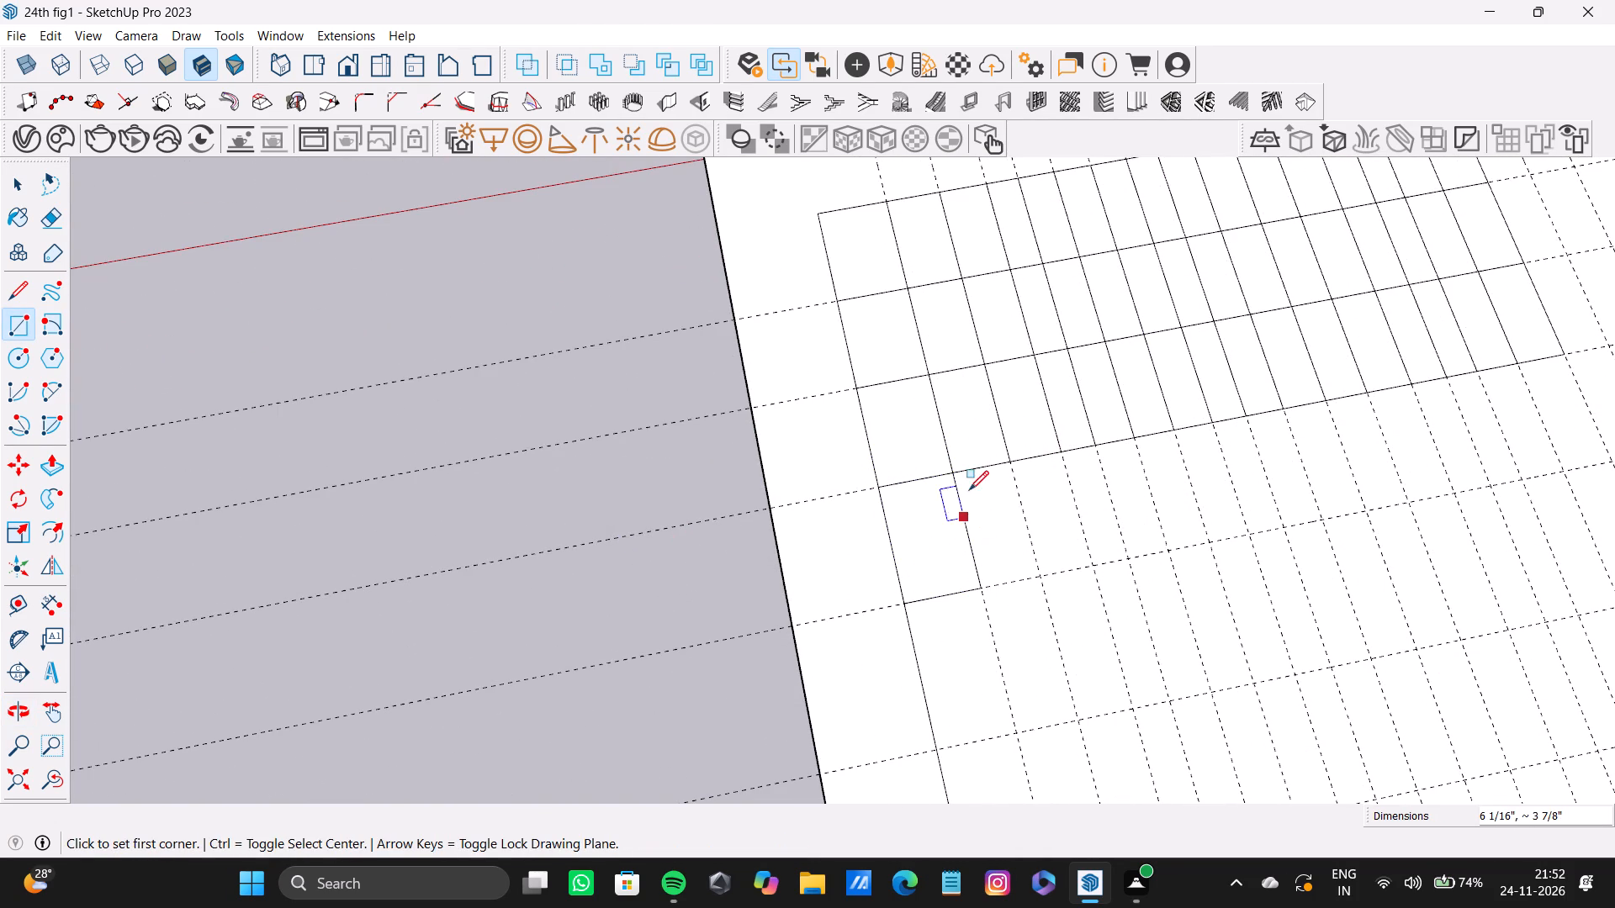
{"action": "left_click", "coordinate": [958, 470]}
{"action": "left_click", "coordinate": [1040, 582]}
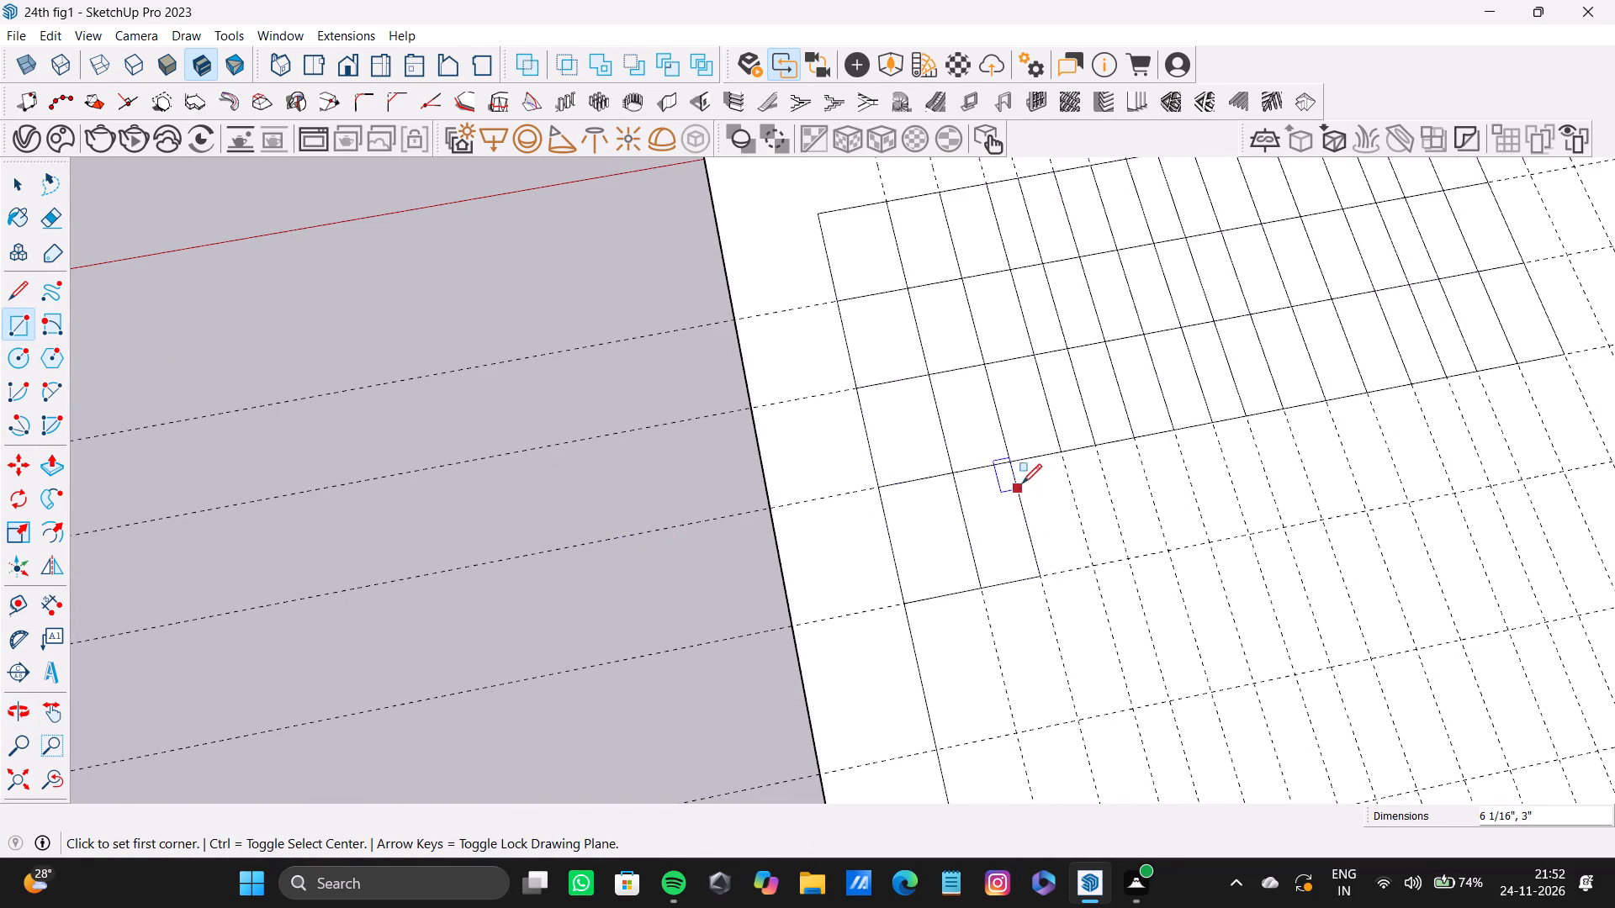
{"action": "left_click", "coordinate": [1014, 464]}
{"action": "left_click", "coordinate": [1097, 565]}
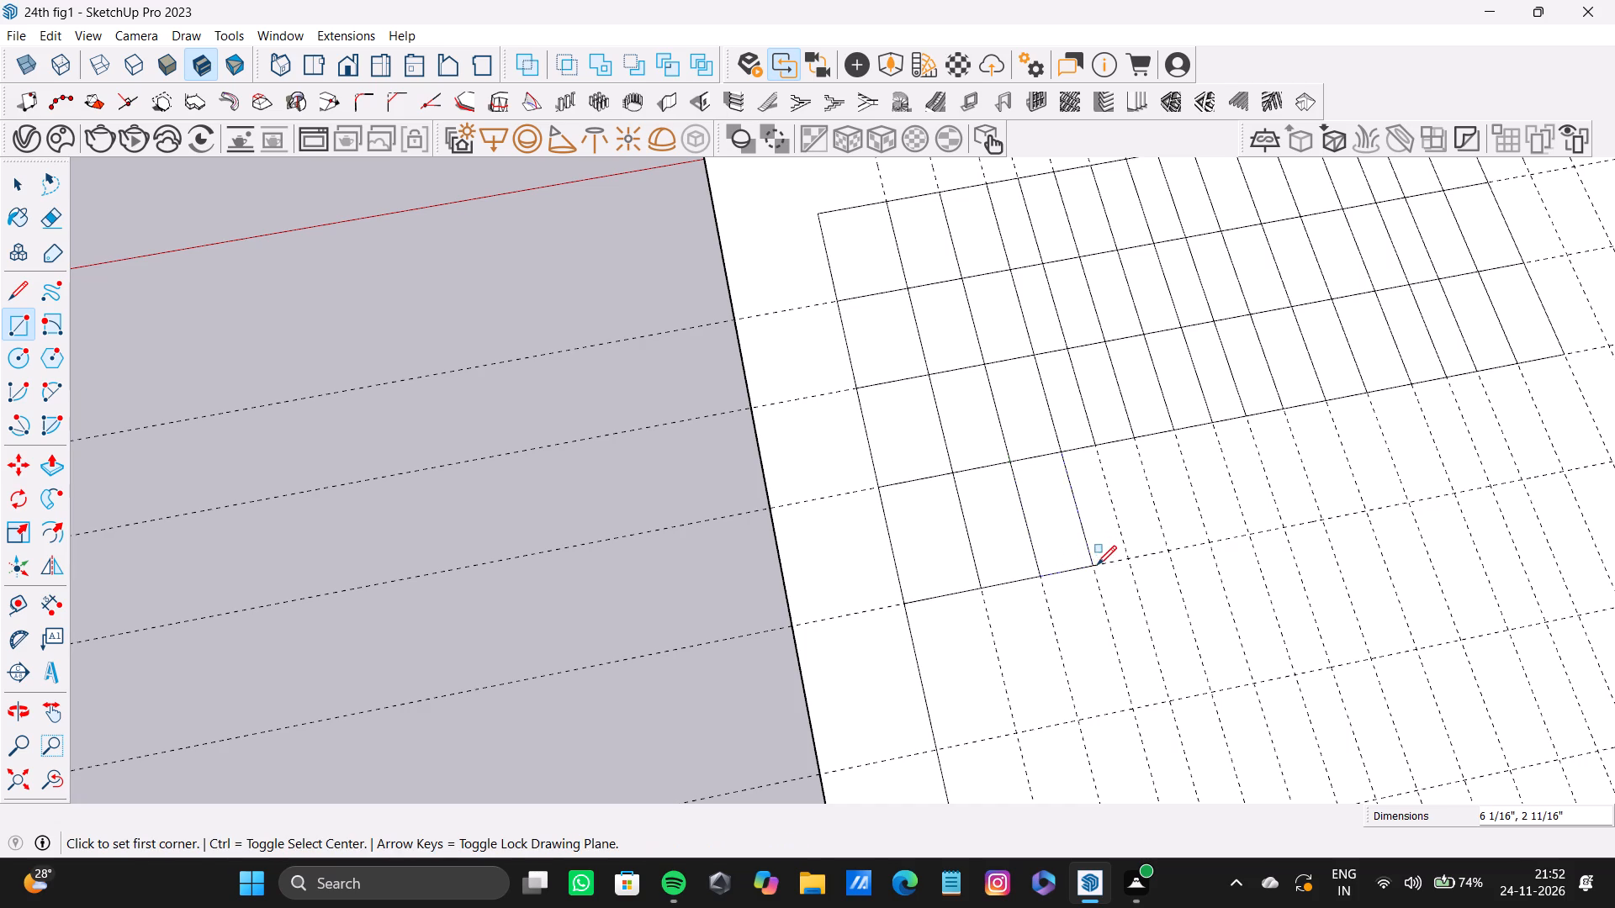
{"action": "left_click_drag", "start_coordinate": [1059, 456], "coordinate": [1076, 458]}
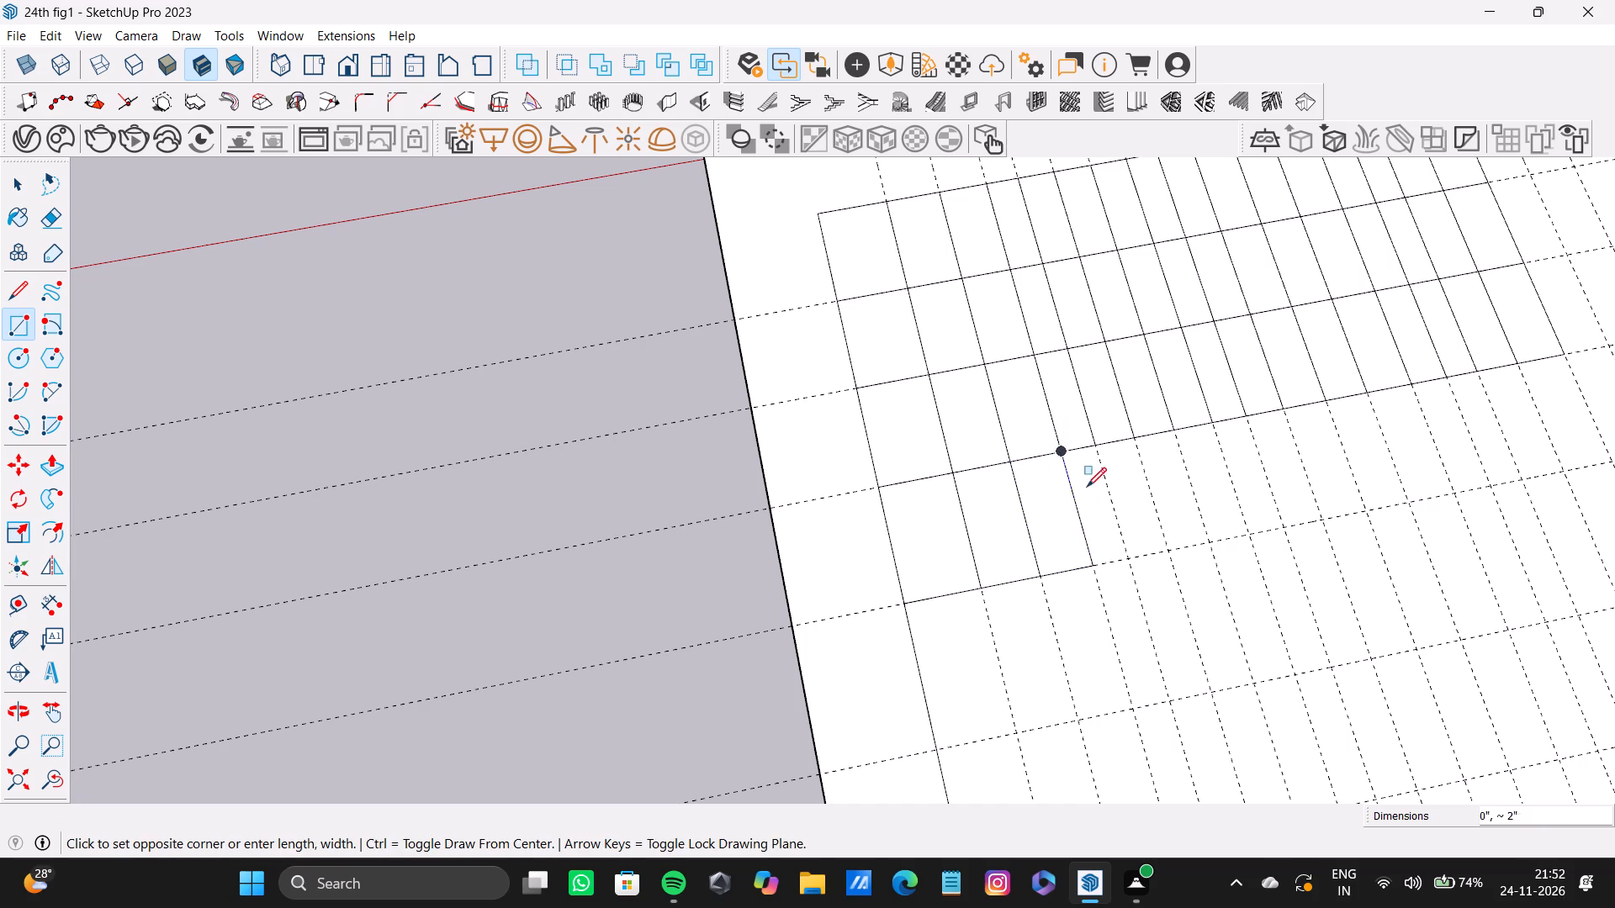
{"action": "left_click", "coordinate": [1125, 558]}
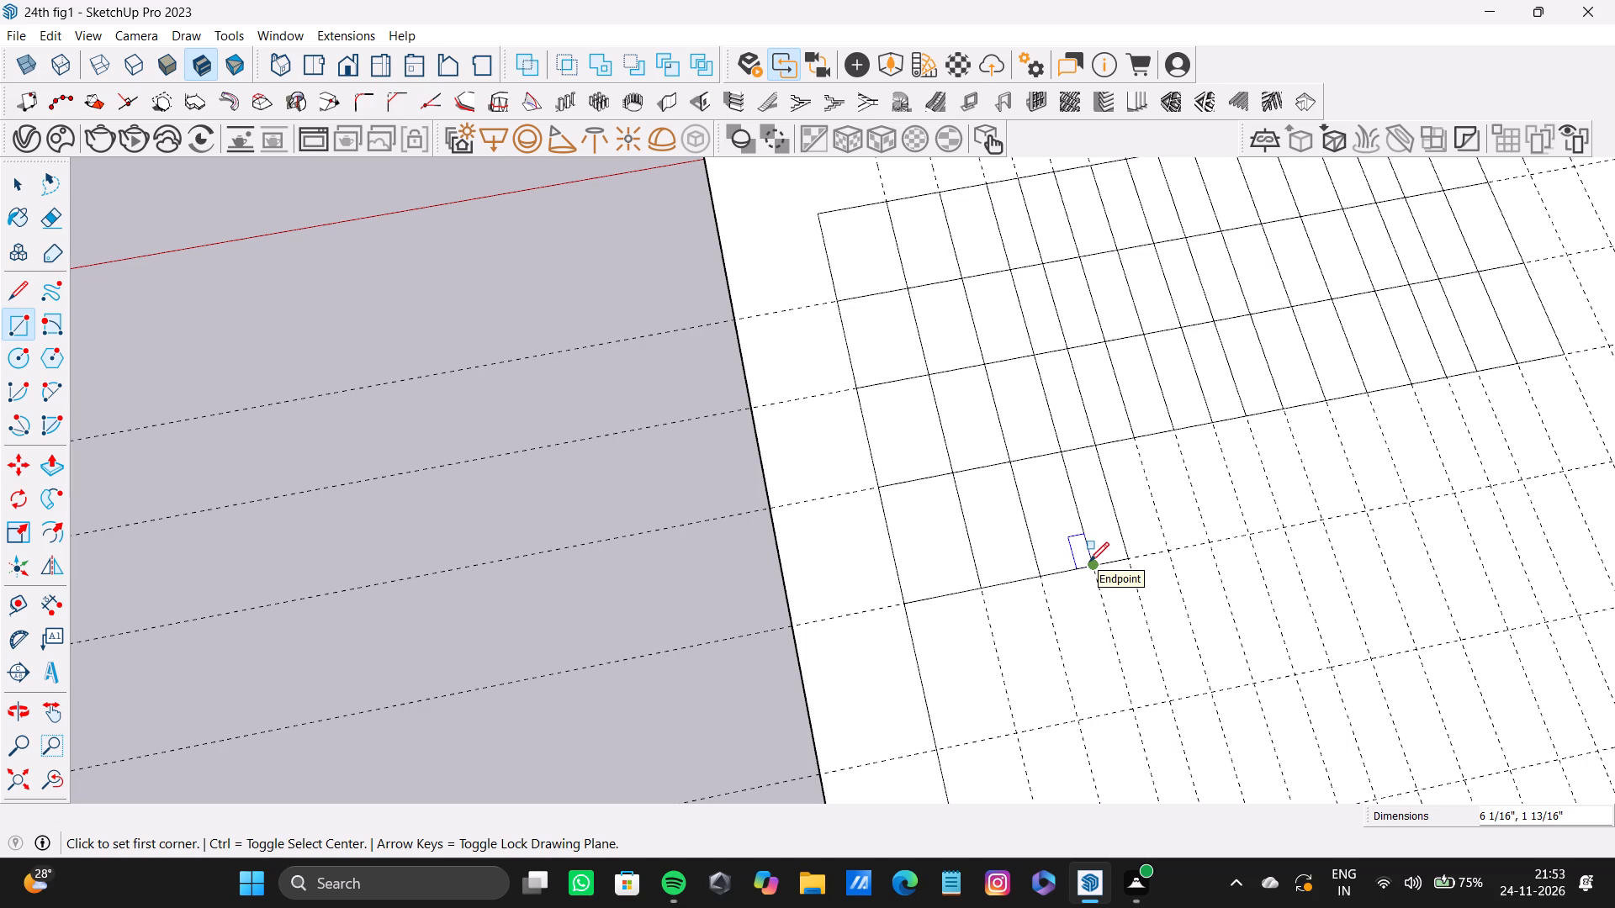
Trace the fifth to seventh cells of the fourth row with 6 1/16 inch long rectangles, 2 1/16, 2 1/8 and 2 1/16 inches wide.
{"action": "scroll", "coordinate": [1118, 451], "scroll_direction": "up", "scroll_amount": 3}
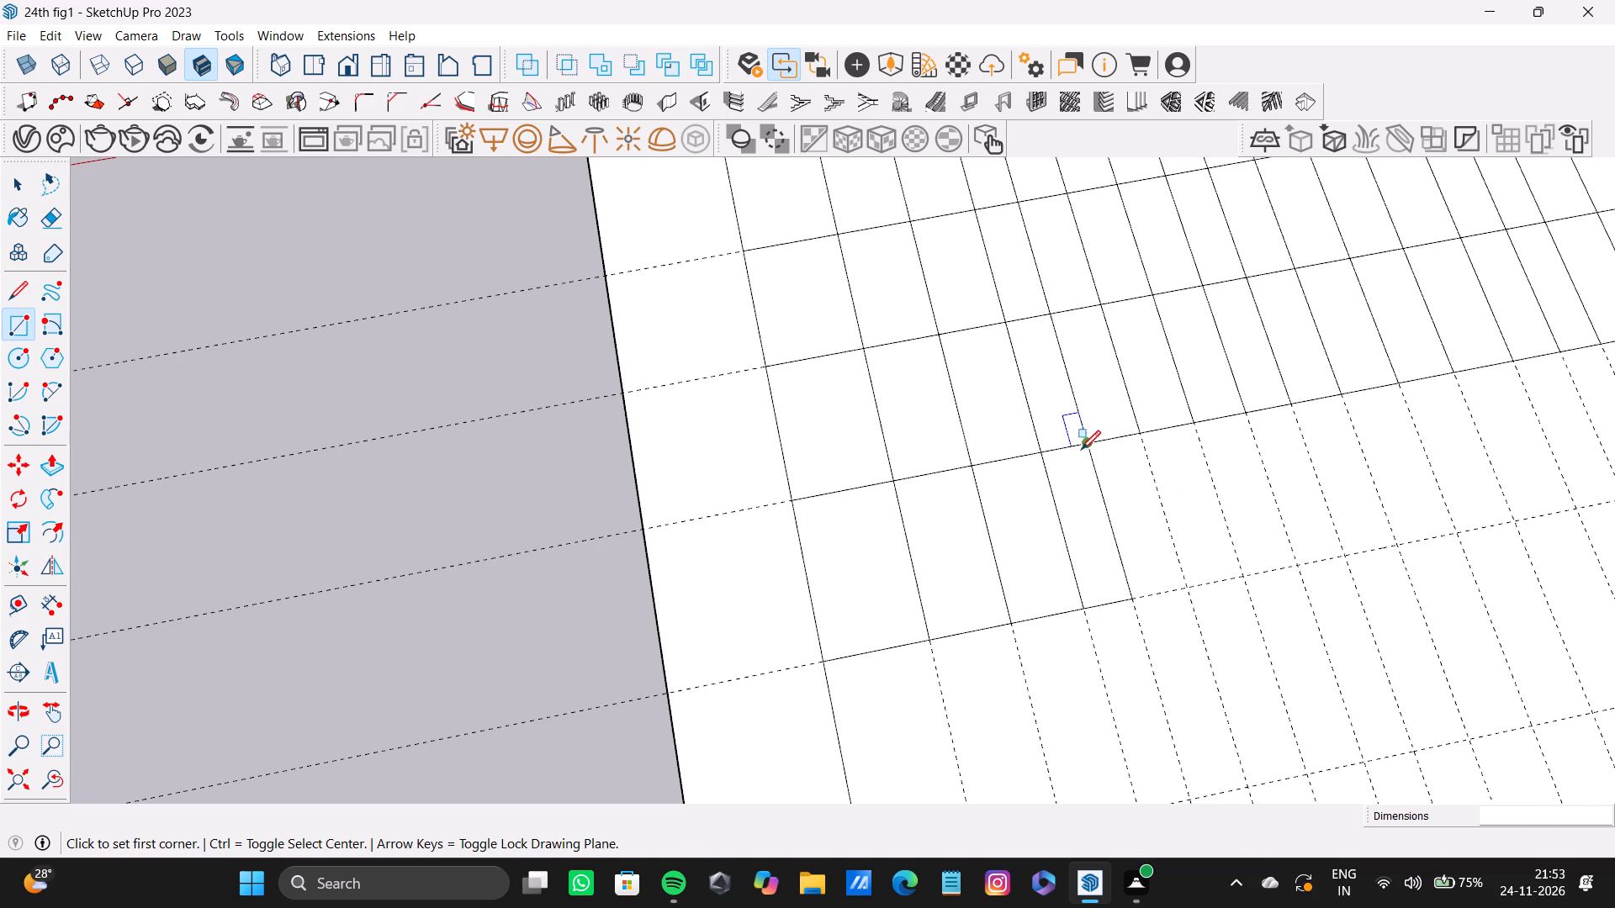
{"action": "left_click", "coordinate": [1089, 450]}
{"action": "left_click", "coordinate": [1194, 593]}
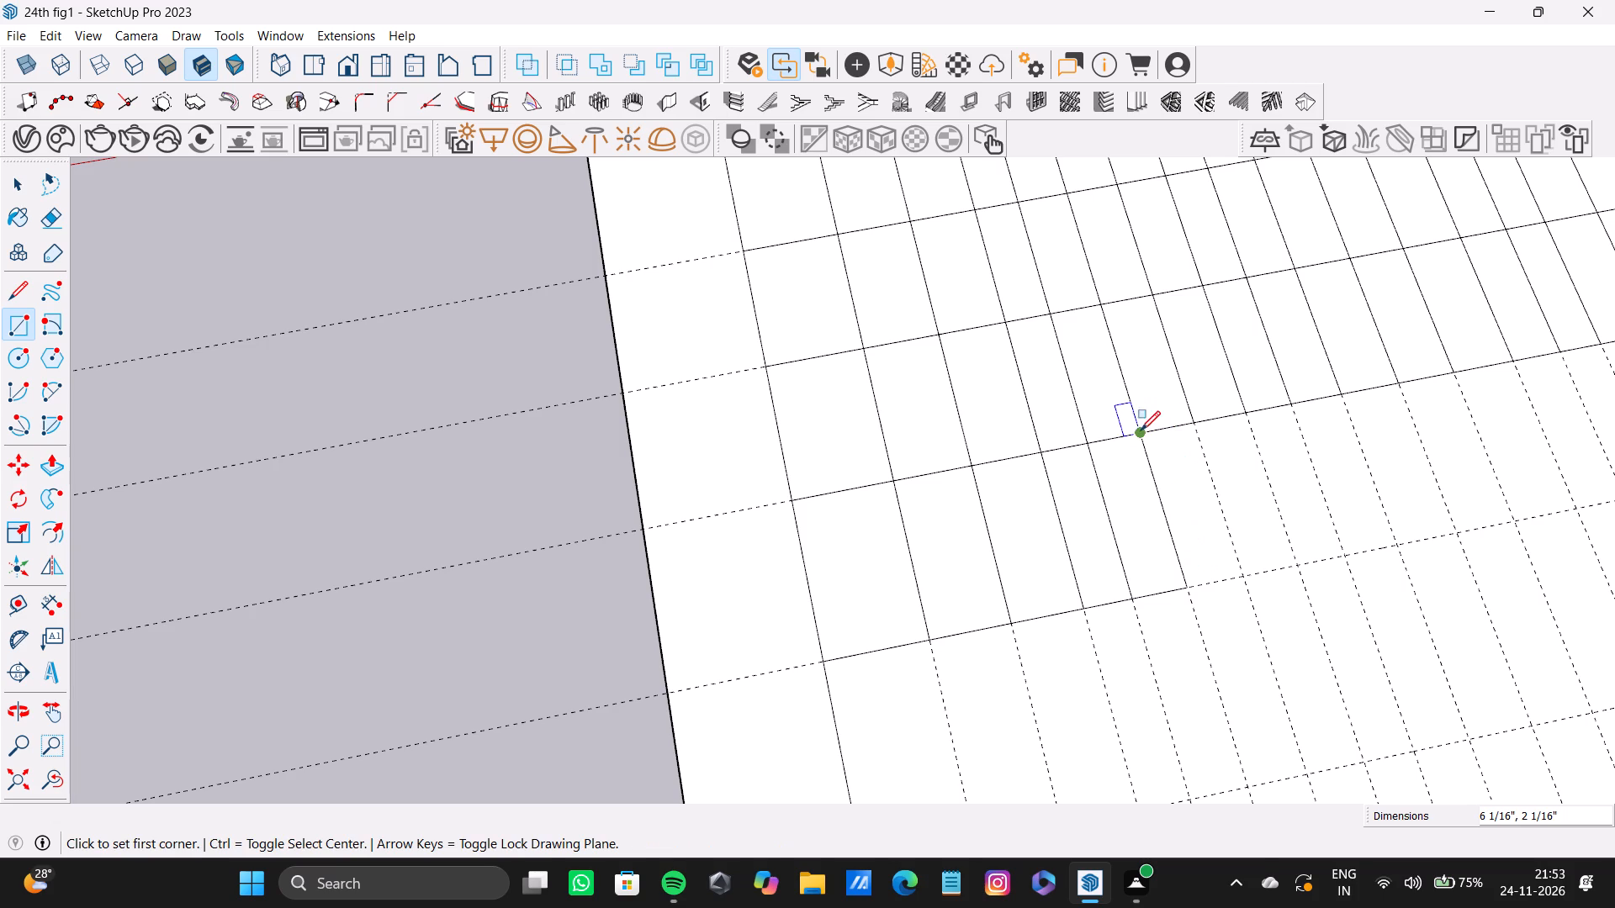
{"action": "left_click_drag", "start_coordinate": [1142, 435], "coordinate": [1154, 441]}
{"action": "left_click", "coordinate": [1240, 572]}
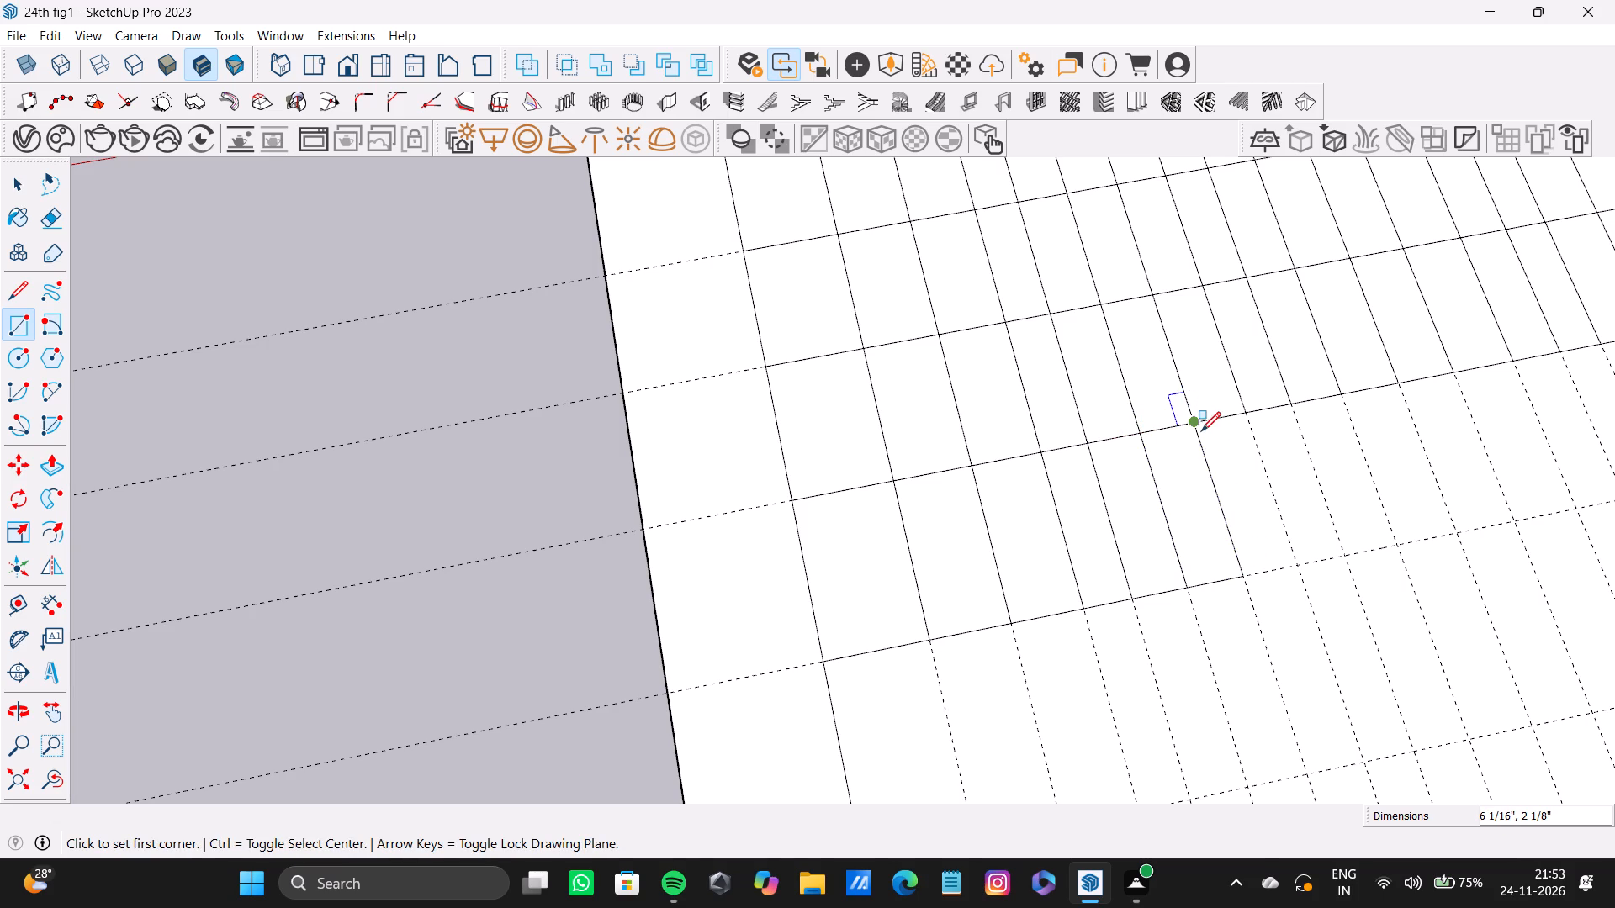
{"action": "left_click", "coordinate": [1197, 427]}
{"action": "left_click", "coordinate": [1294, 562]}
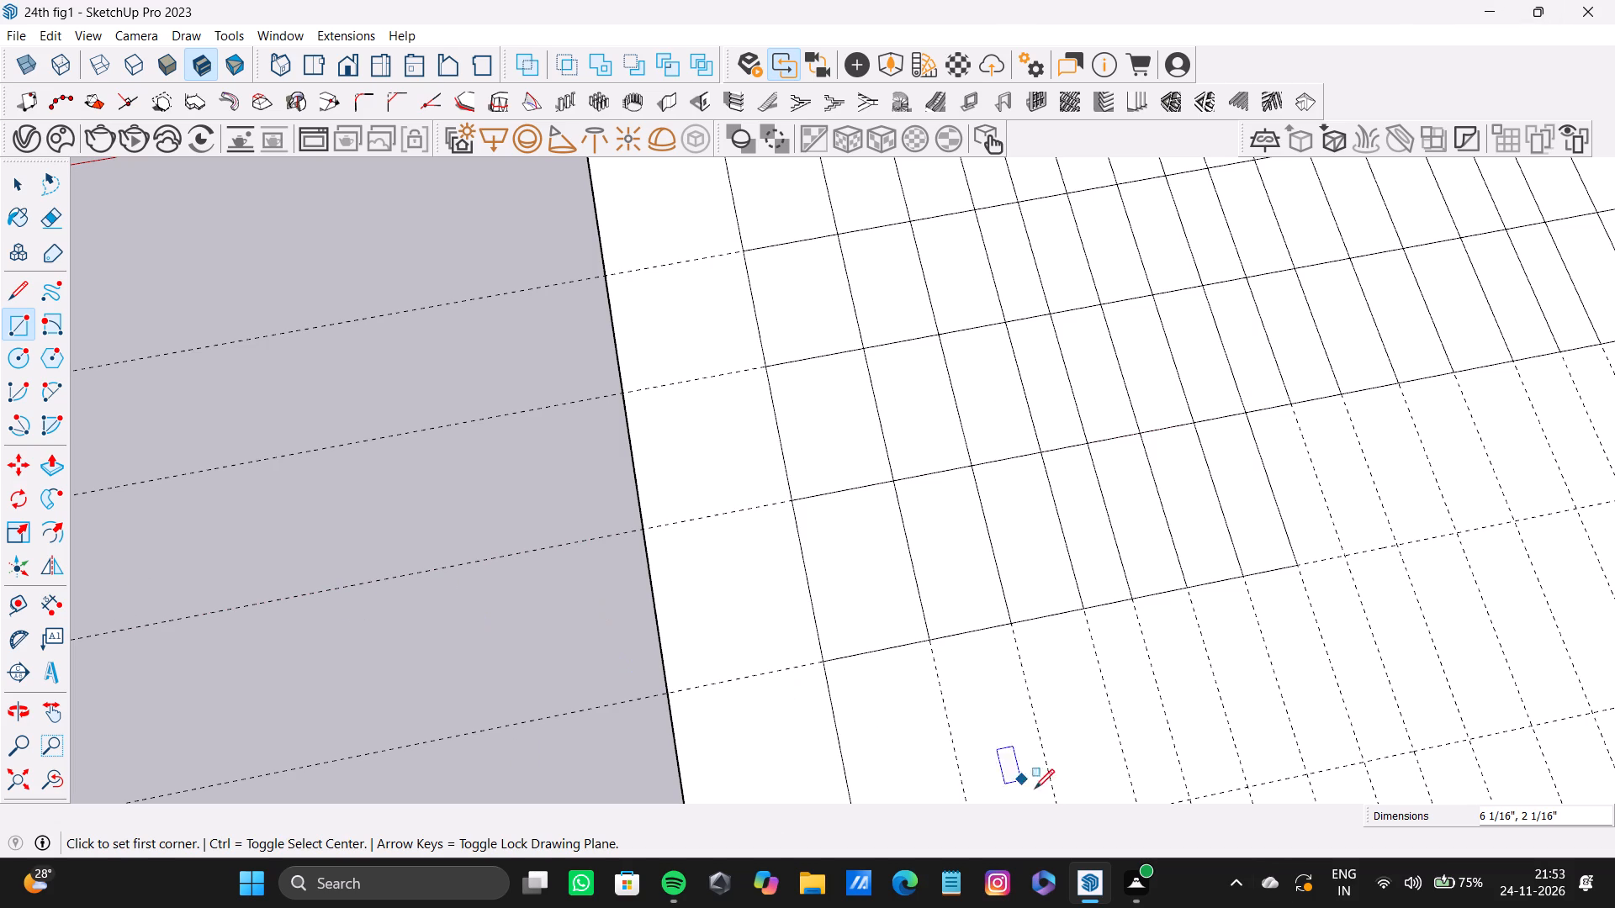
Trace the eighth to tenth cells of the fourth row with rectangles on the guide intersections, the eighth 6 1/16 by 1 13/16 inches.
{"action": "scroll", "coordinate": [806, 578], "scroll_direction": "down", "scroll_amount": 7}
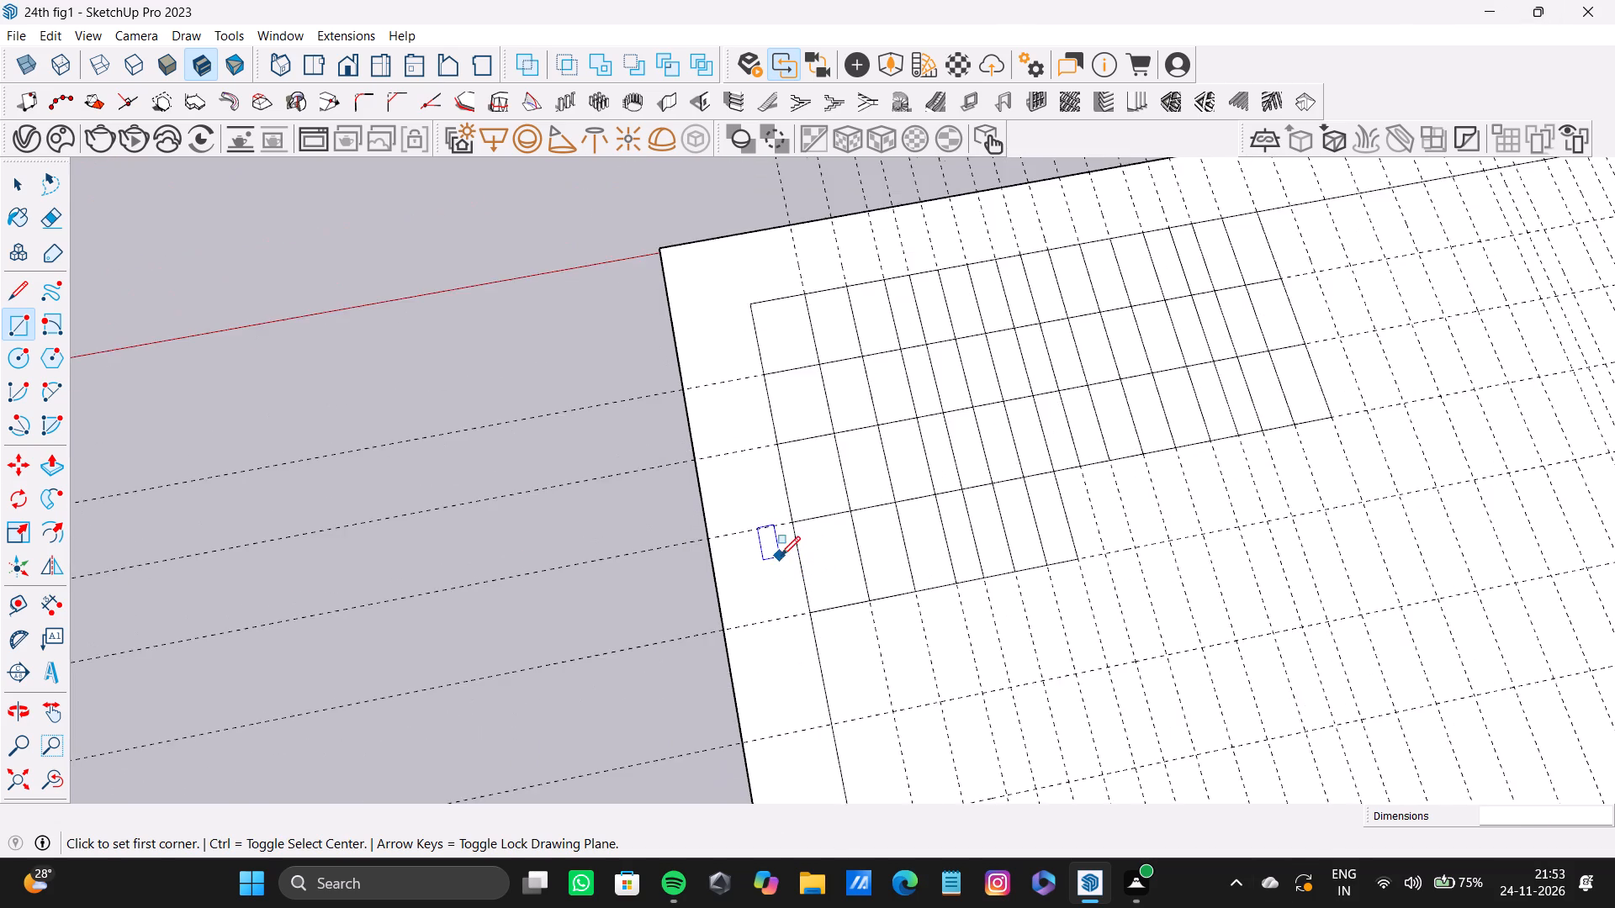
{"action": "scroll", "coordinate": [781, 556], "scroll_direction": "down", "scroll_amount": 2}
{"action": "middle_click_drag", "start_coordinate": [950, 529], "coordinate": [490, 531], "text": "shift"}
{"action": "scroll", "coordinate": [617, 494], "scroll_direction": "up", "scroll_amount": 6}
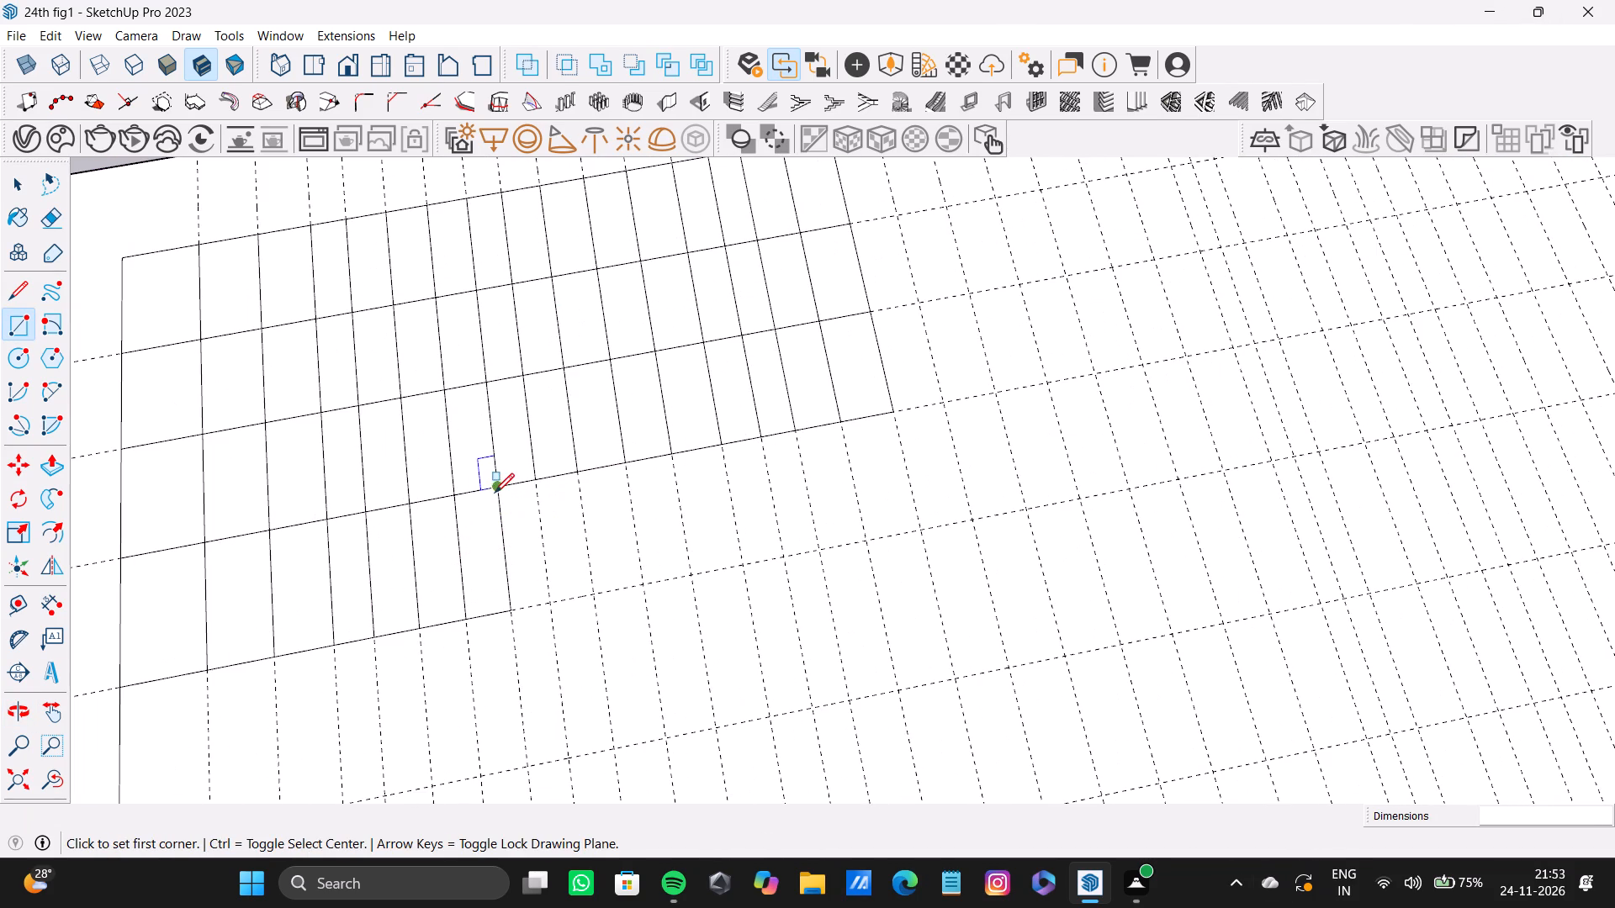
{"action": "left_click", "coordinate": [495, 488]}
{"action": "left_click", "coordinate": [548, 599]}
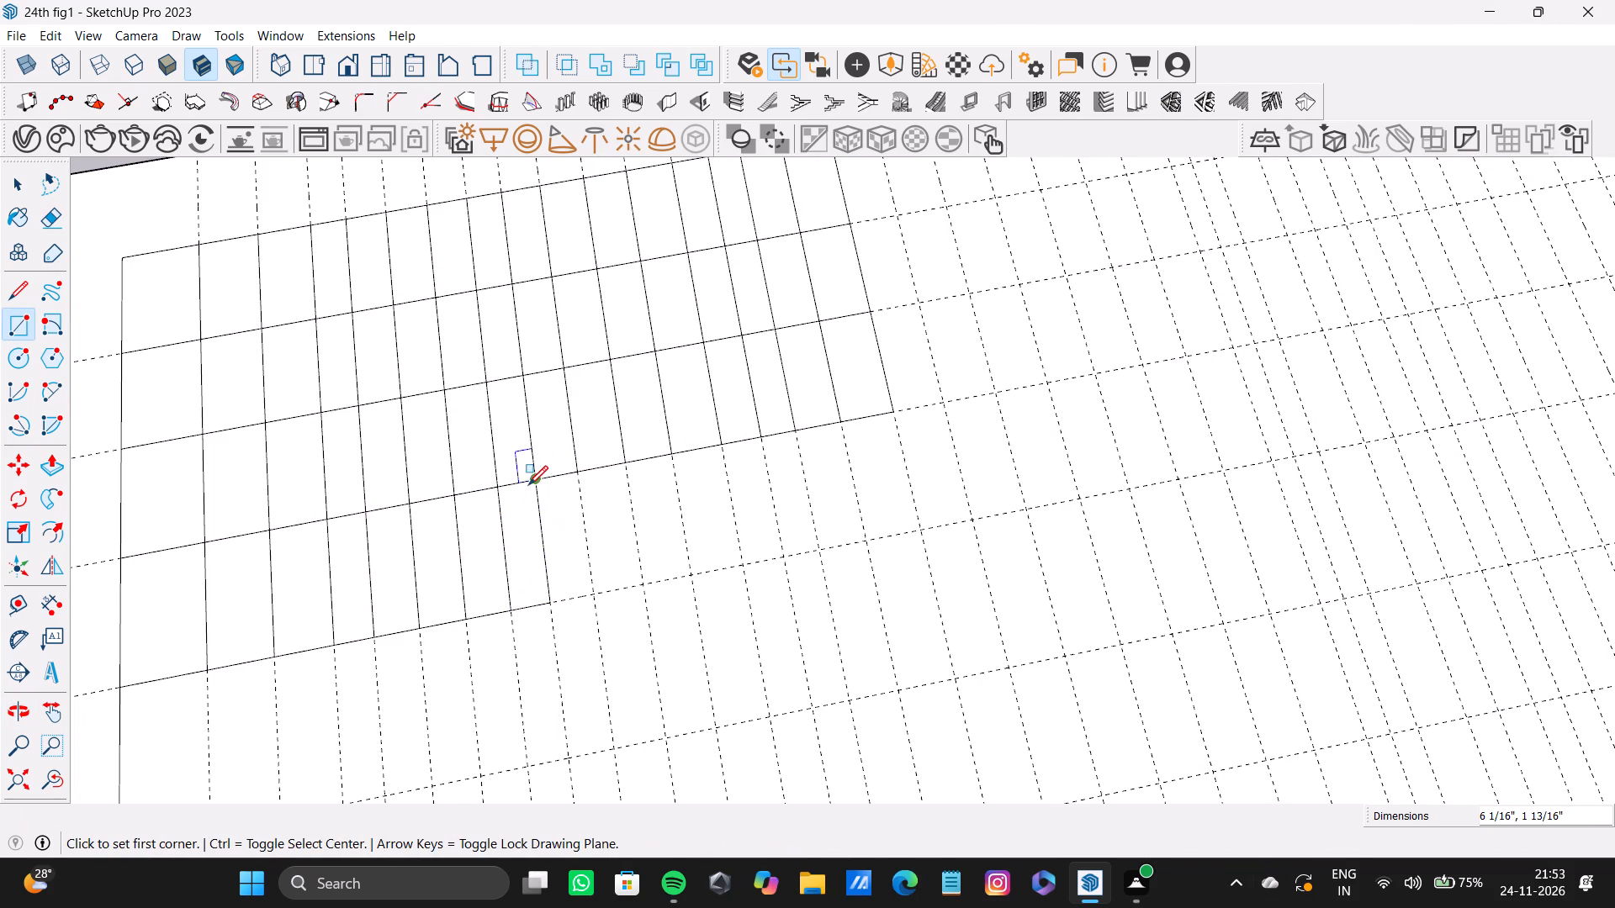
{"action": "left_click", "coordinate": [530, 485]}
{"action": "left_click", "coordinate": [594, 594]}
{"action": "left_click", "coordinate": [582, 471]}
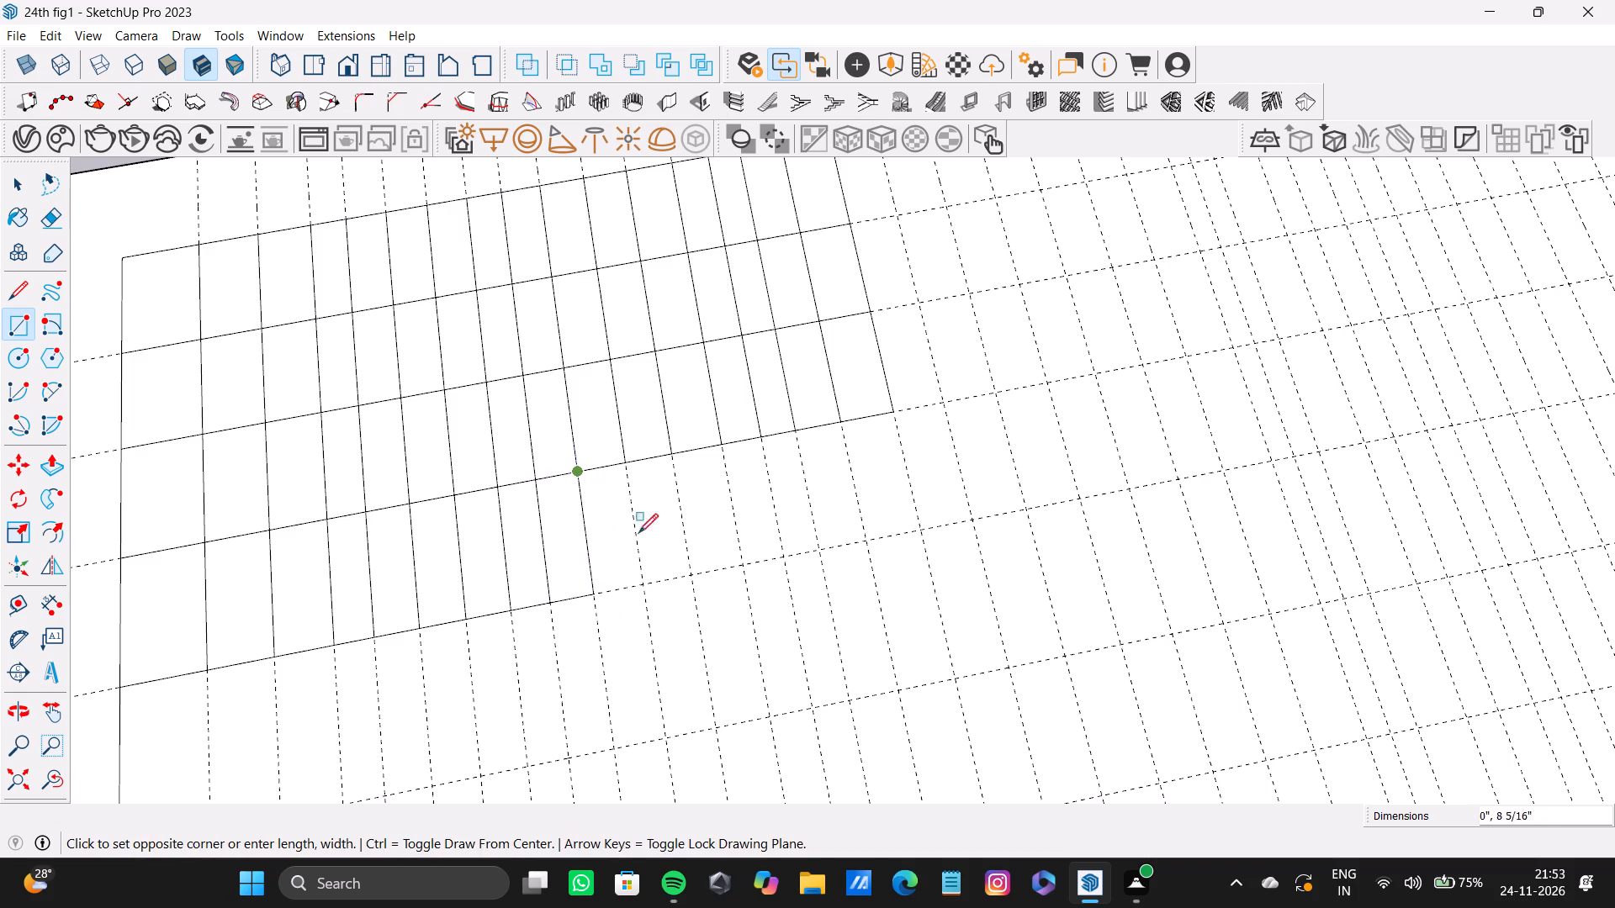
{"action": "left_click", "coordinate": [641, 590]}
Trace the eleventh to thirteenth cells of the fourth row with rectangles down to the next guide, the thirteenth 1 15/16 inches wide.
{"action": "left_click", "coordinate": [622, 463]}
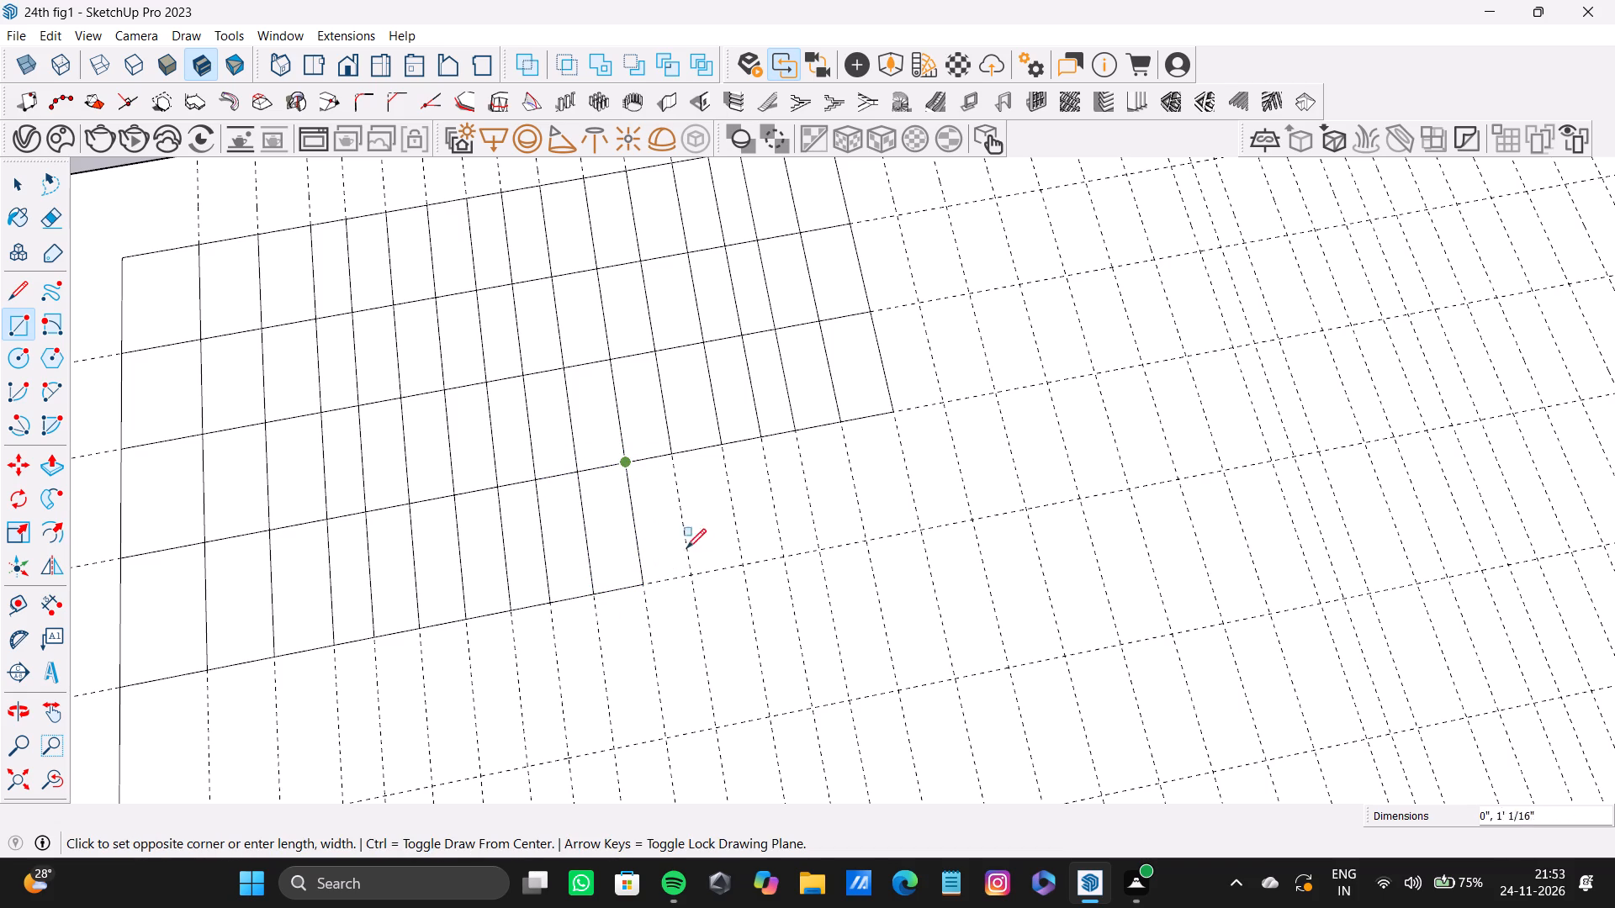
{"action": "left_click", "coordinate": [686, 575]}
{"action": "left_click", "coordinate": [666, 458]}
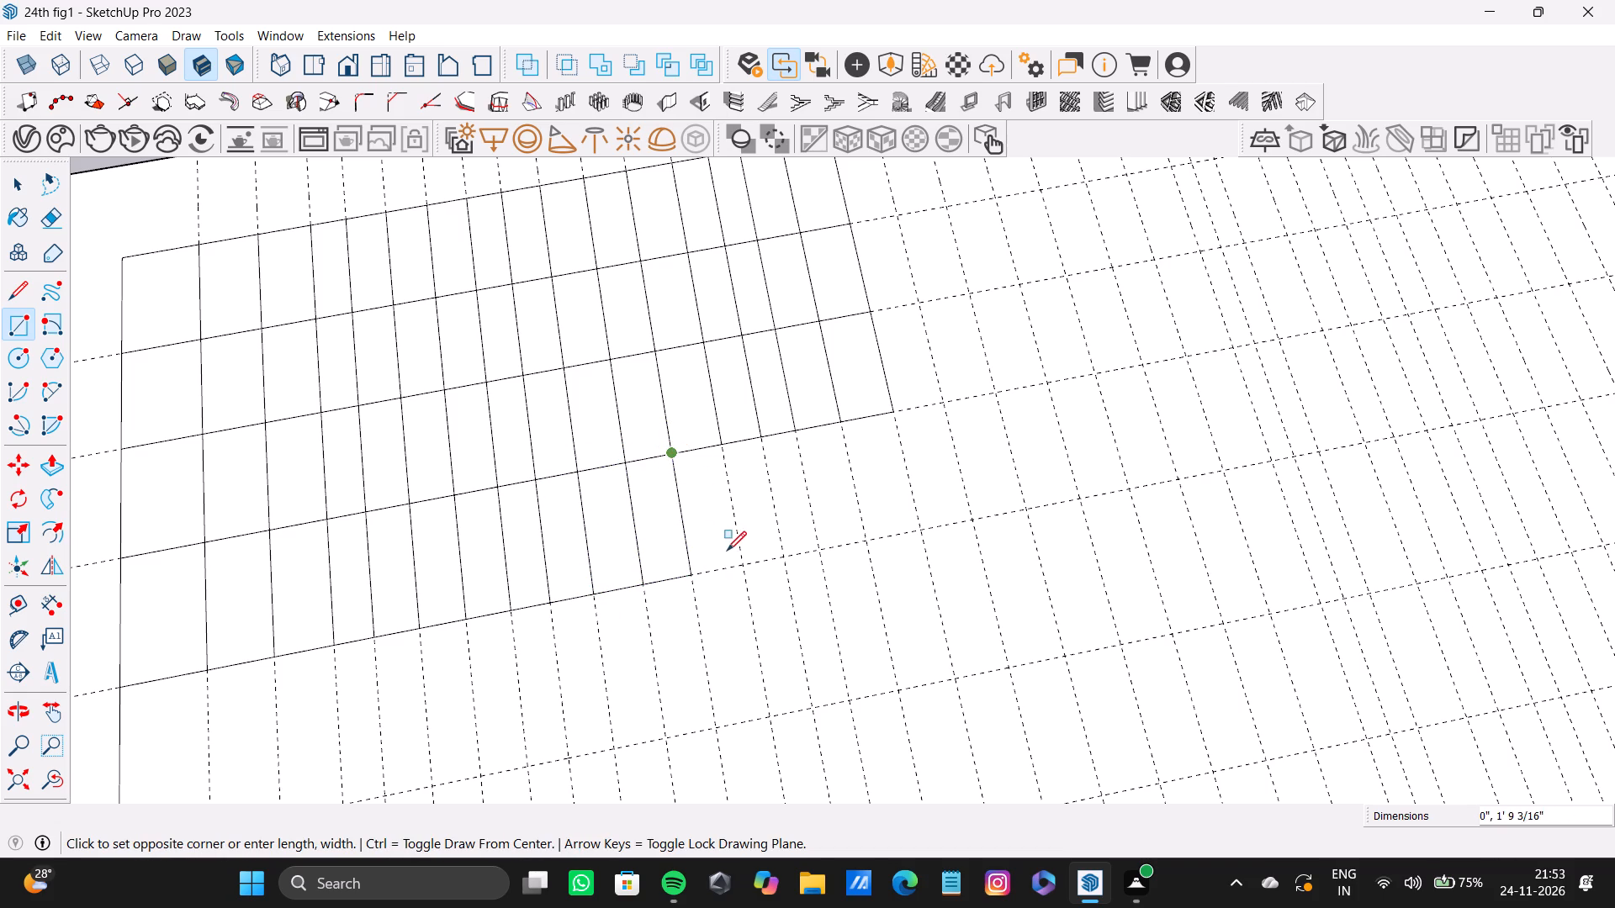
{"action": "left_click", "coordinate": [743, 568]}
{"action": "left_click", "coordinate": [722, 452]}
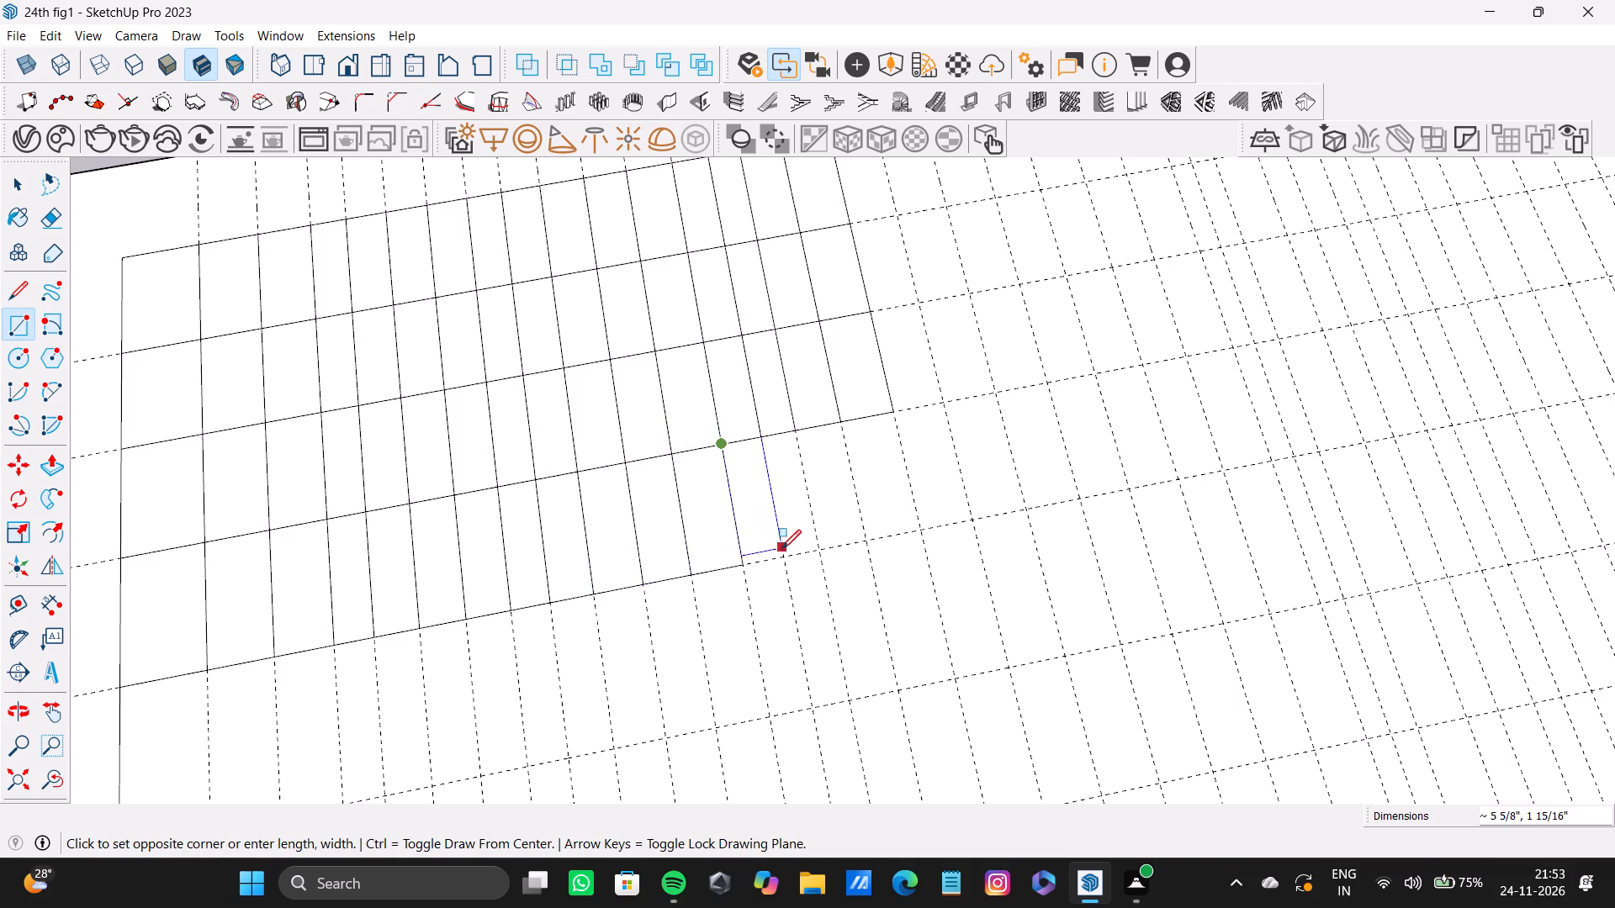
{"action": "left_click", "coordinate": [786, 557]}
Trace the fourteenth to sixteenth cells of the fourth row with 6 1/16 inch long rectangles, 1 11/16, 2 1/4 and 2 5/8 inches wide.
{"action": "left_click", "coordinate": [758, 443]}
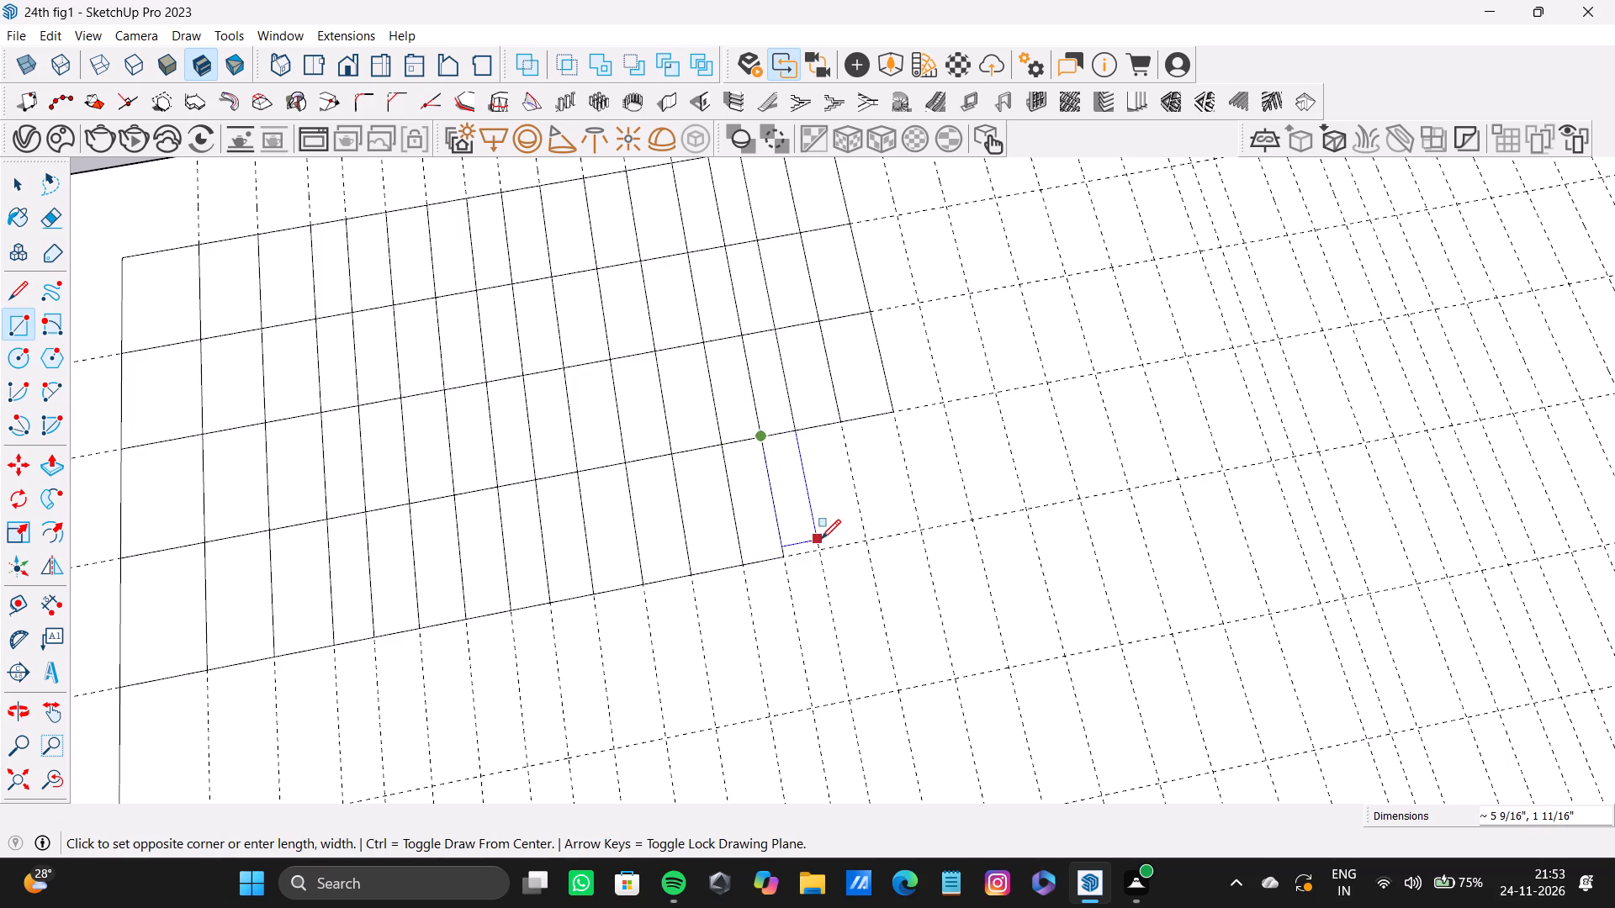
{"action": "left_click", "coordinate": [824, 549]}
{"action": "left_click", "coordinate": [800, 436]}
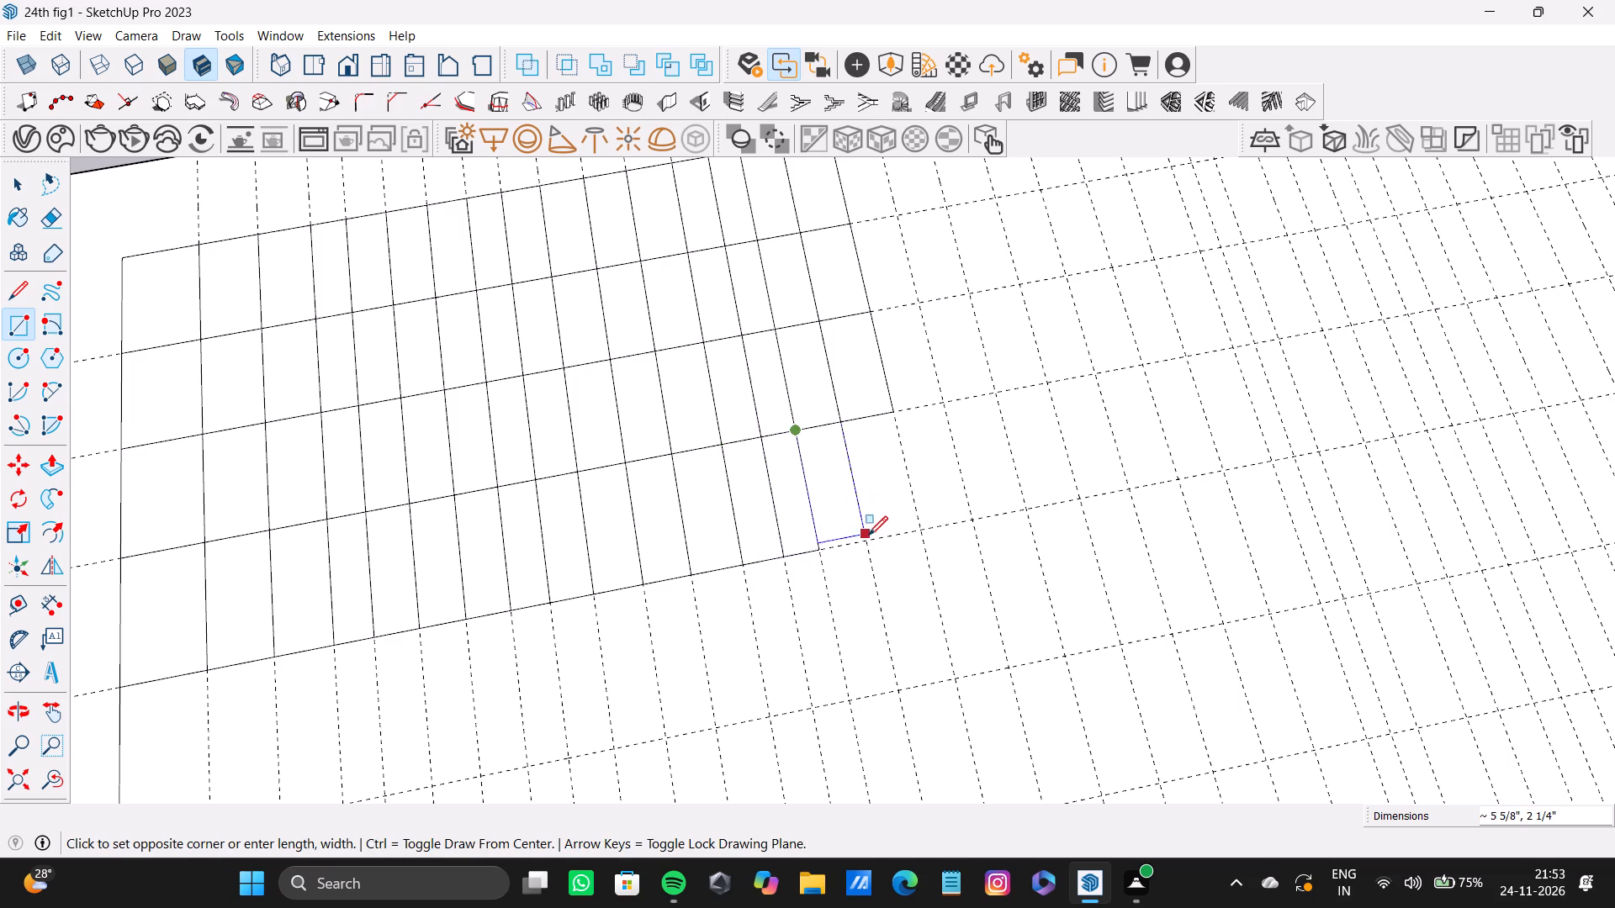
{"action": "left_click", "coordinate": [866, 542]}
{"action": "left_click_drag", "start_coordinate": [838, 420], "coordinate": [858, 426]}
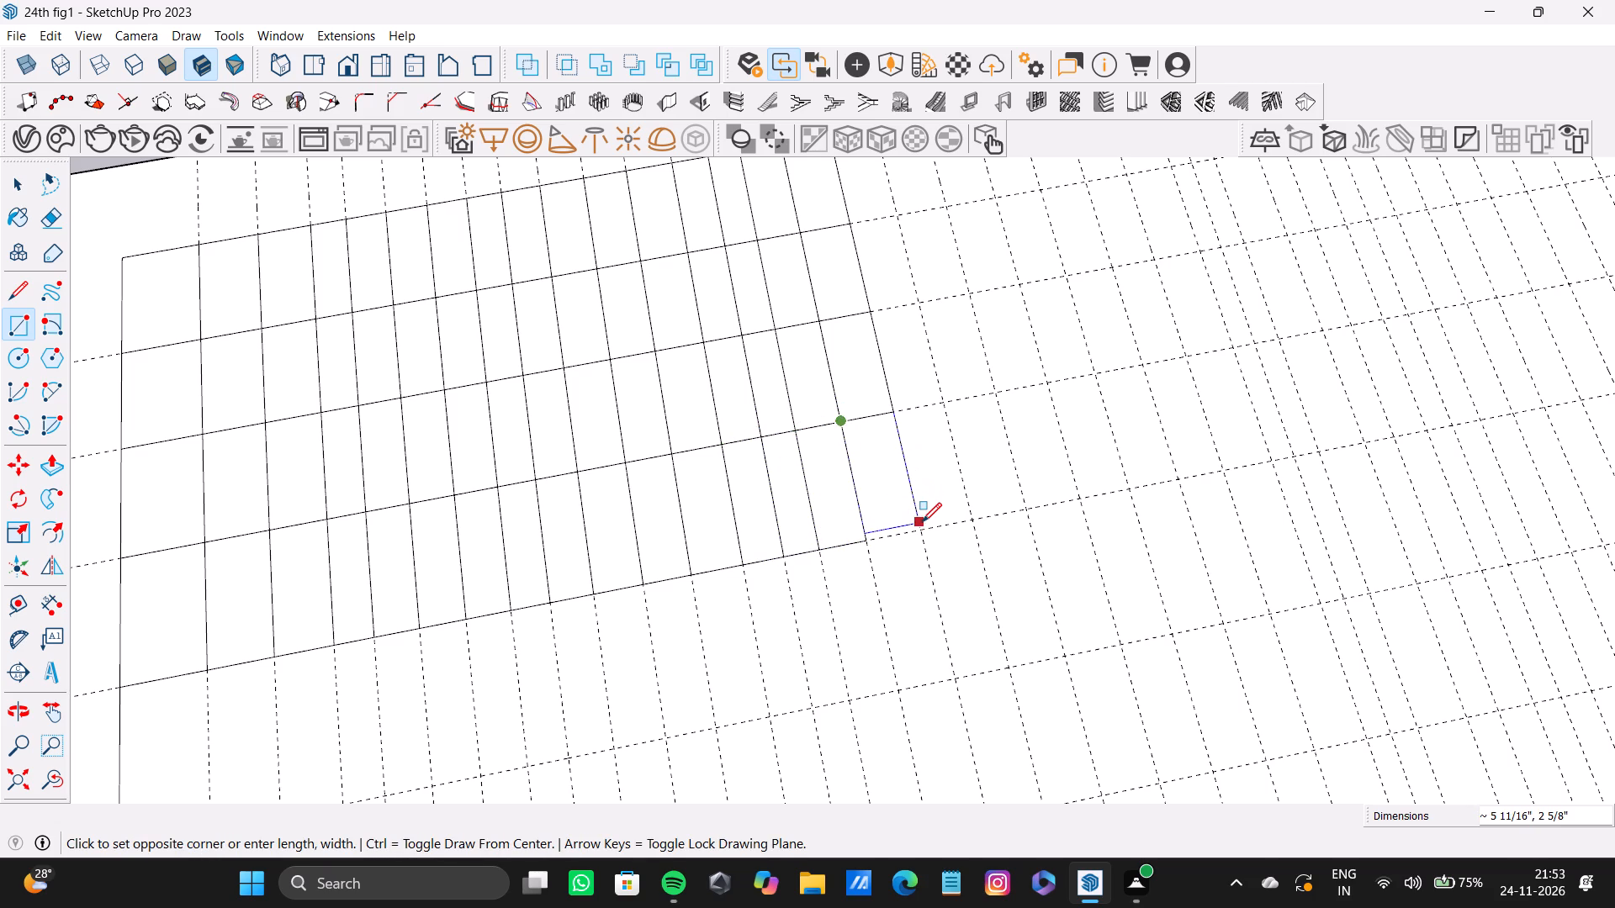
{"action": "left_click", "coordinate": [923, 530]}
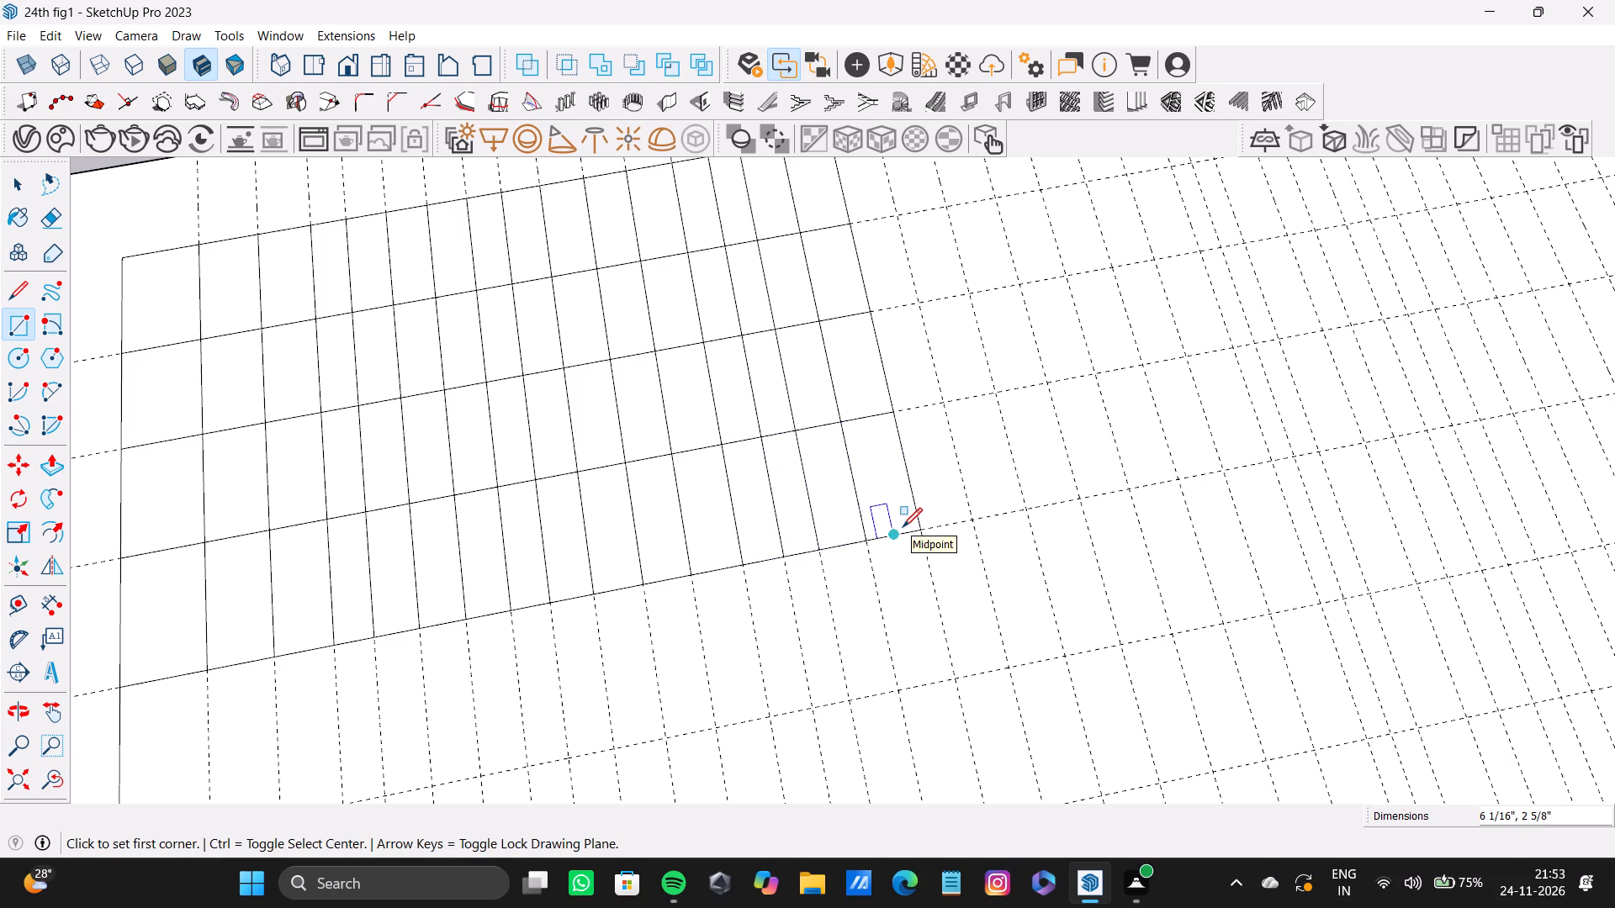
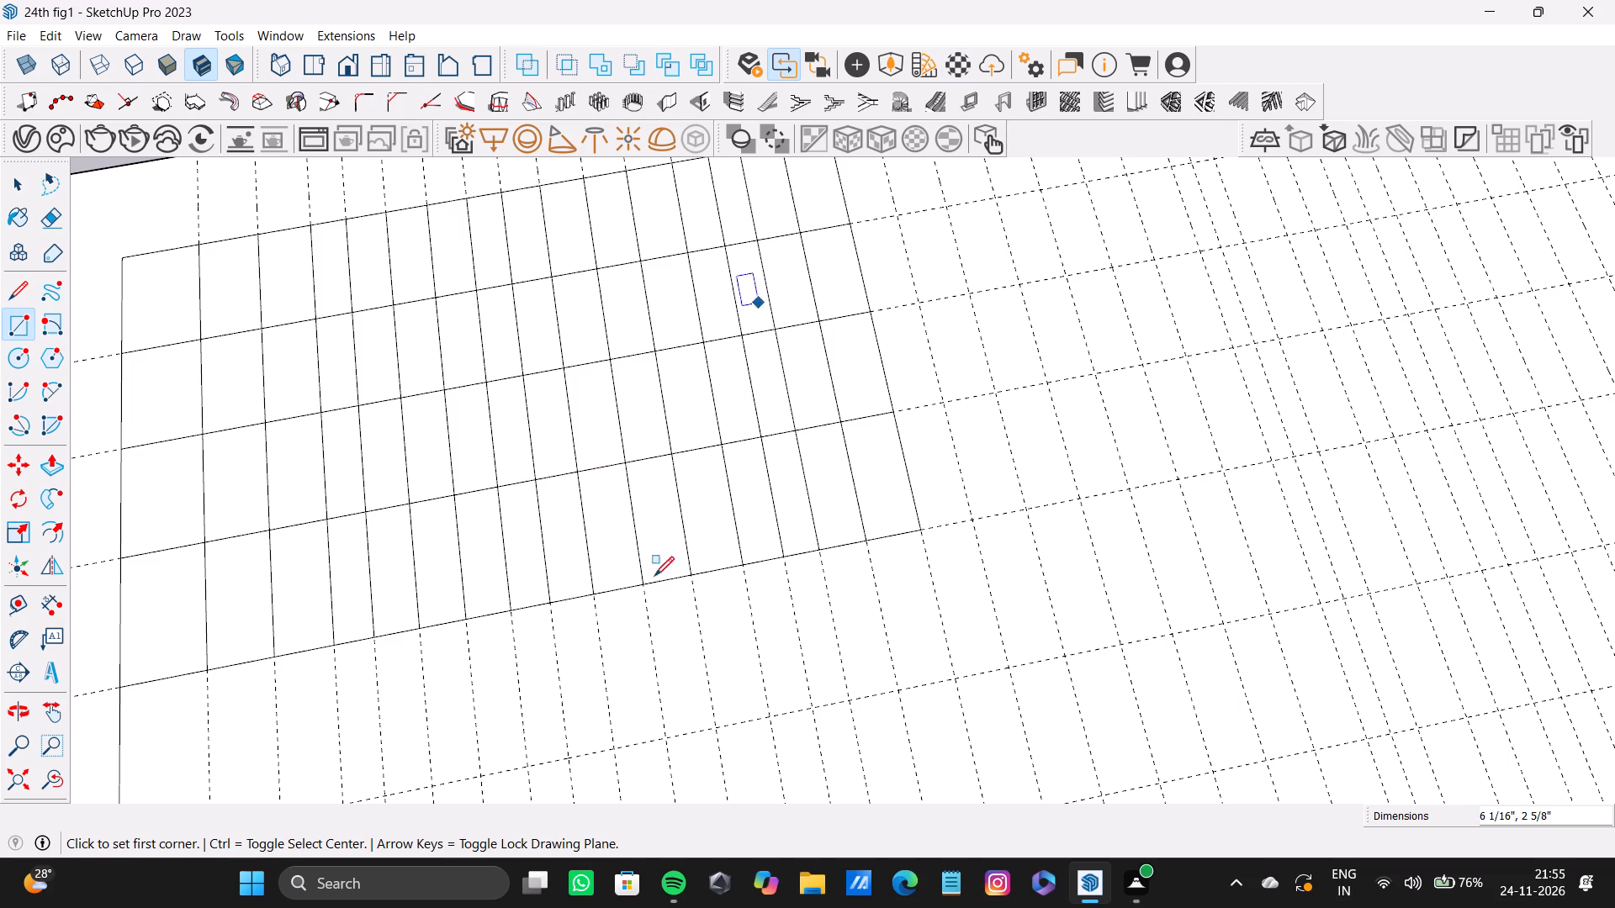
Trace the seventeenth cell of all four rows with 2 1/2 inch wide rectangles, 6 1/16 inches long in the fourth row and 5 7/16 in the first.
{"action": "scroll", "coordinate": [896, 418], "scroll_direction": "up", "scroll_amount": 3}
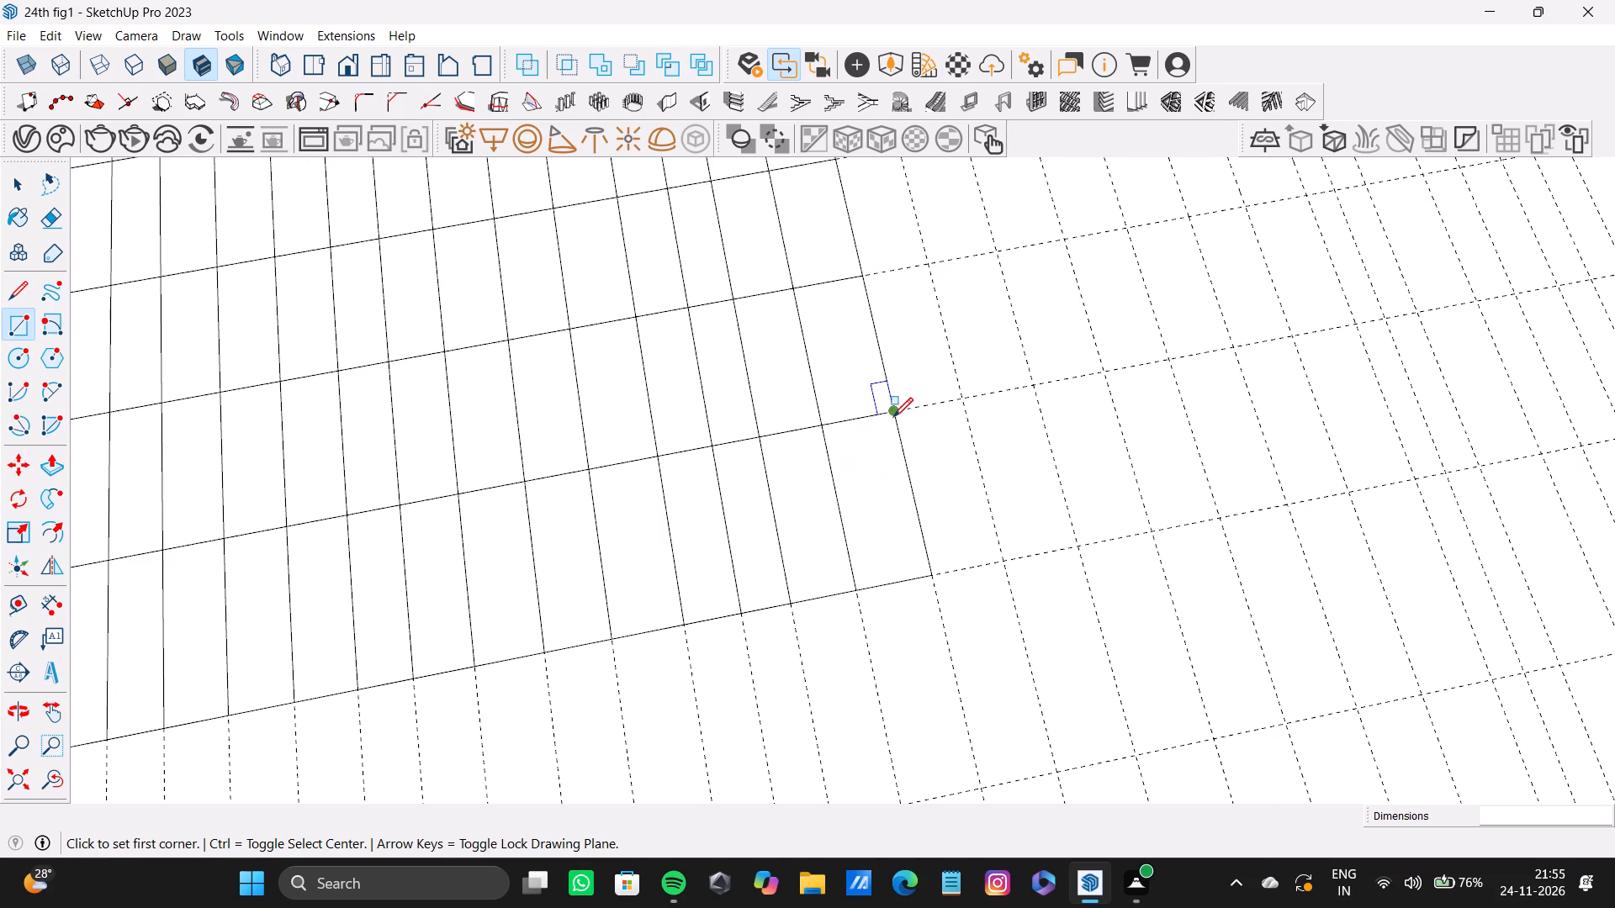
{"action": "left_click", "coordinate": [893, 419]}
{"action": "left_click", "coordinate": [1006, 559]}
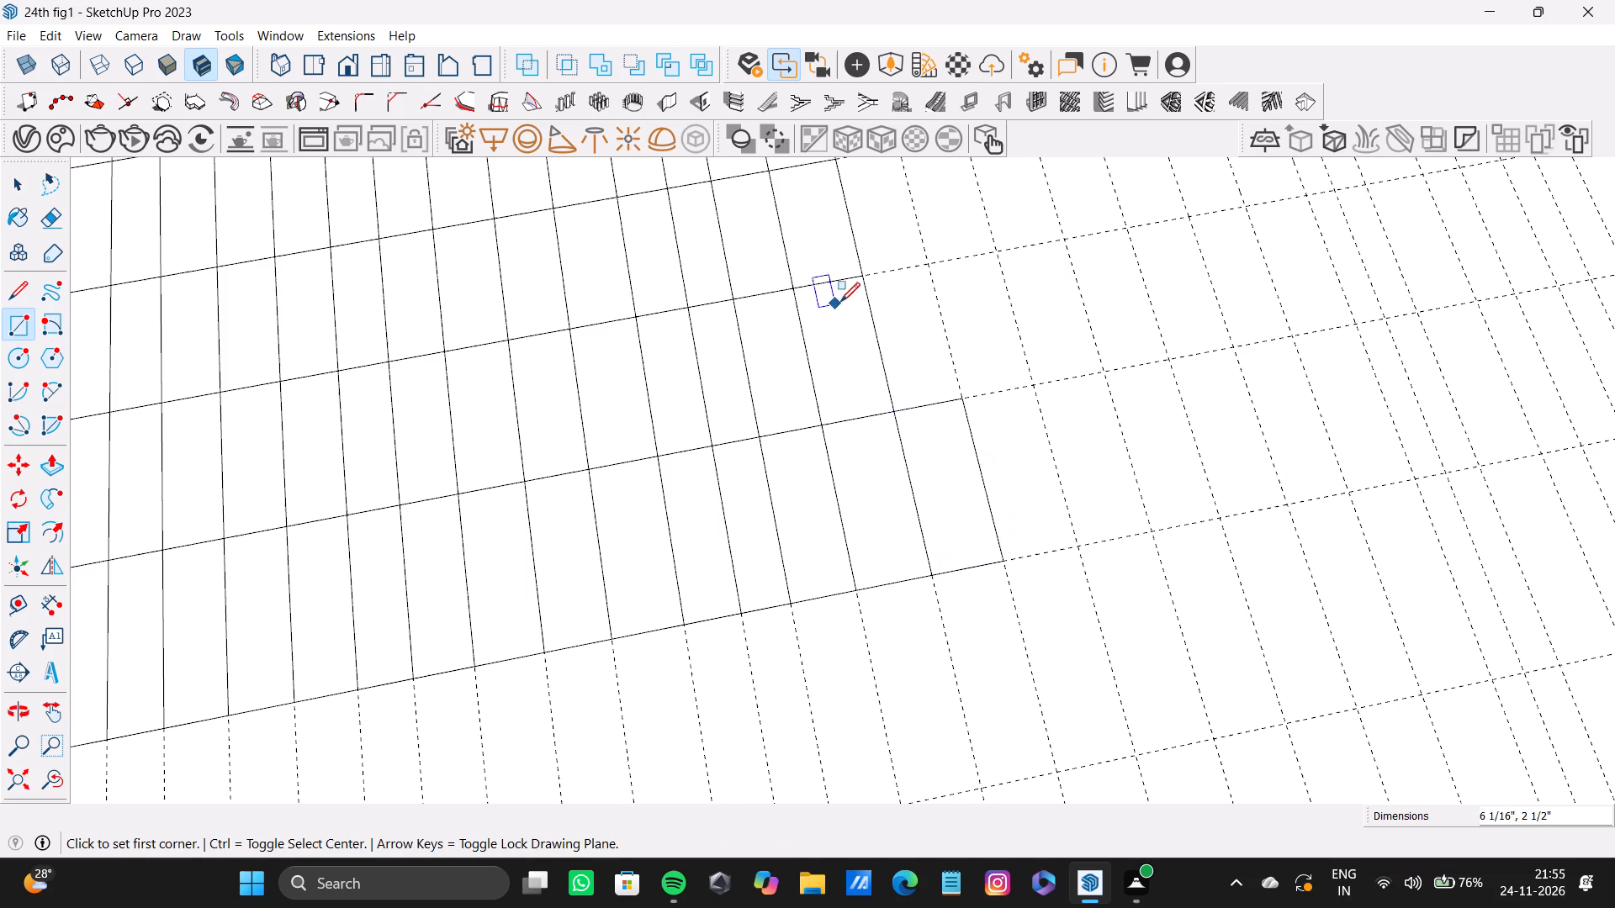
{"action": "left_click", "coordinate": [864, 277]}
{"action": "left_click", "coordinate": [961, 401]}
{"action": "scroll", "coordinate": [857, 315], "scroll_direction": "down", "scroll_amount": 3}
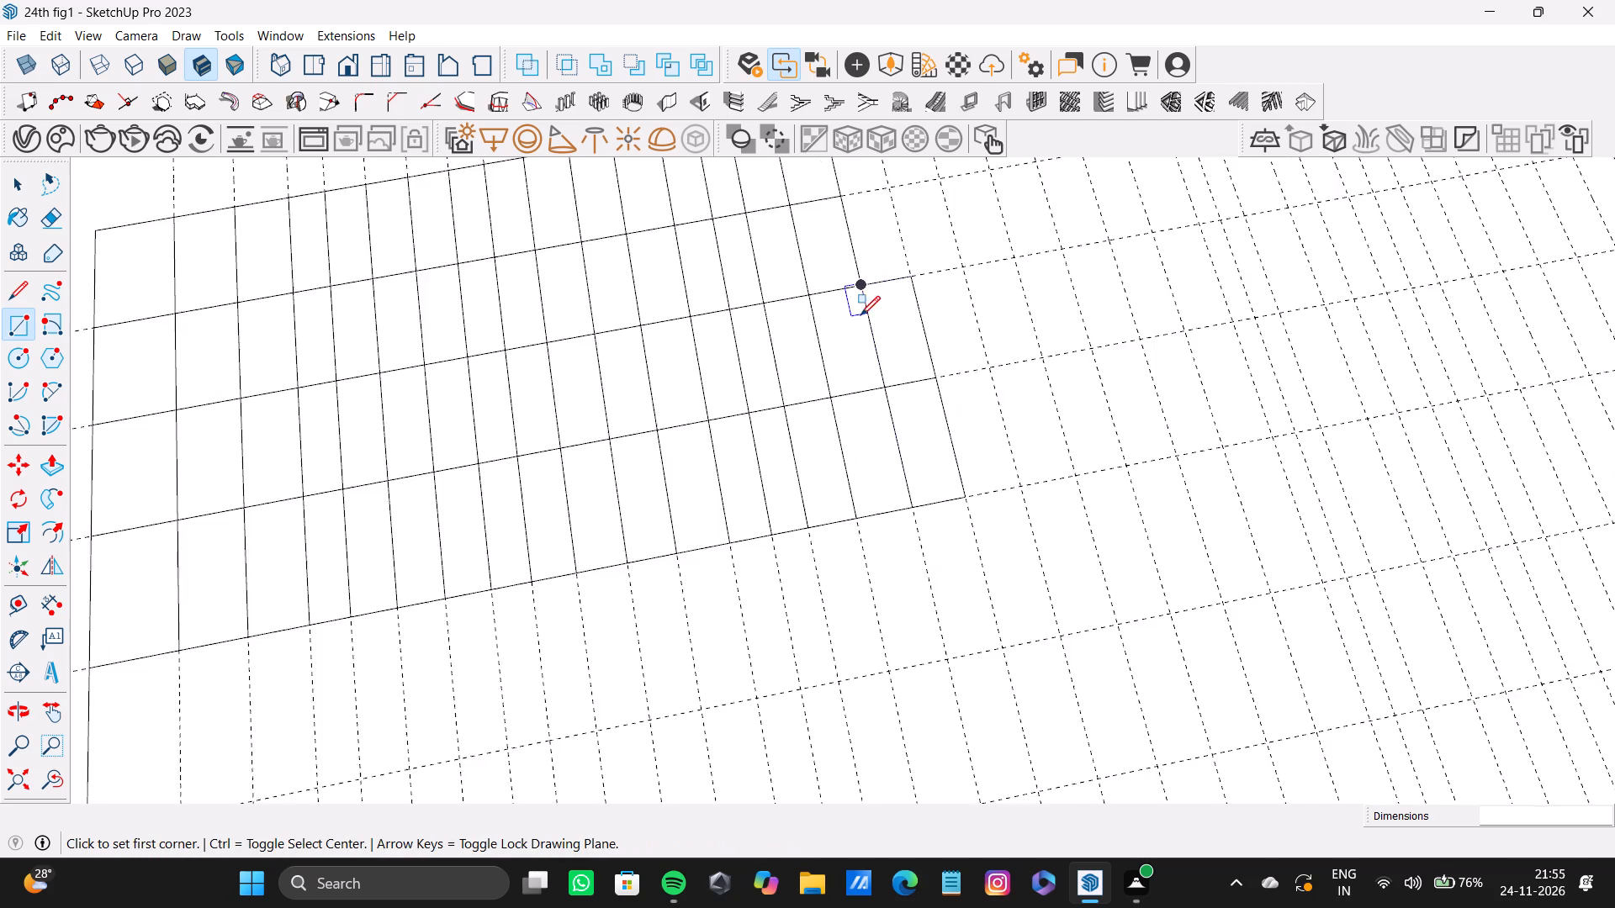
{"action": "middle_click_drag", "start_coordinate": [860, 315], "coordinate": [691, 414]}
{"action": "scroll", "coordinate": [972, 218], "scroll_direction": "up", "scroll_amount": 2}
{"action": "left_click", "coordinate": [974, 204]}
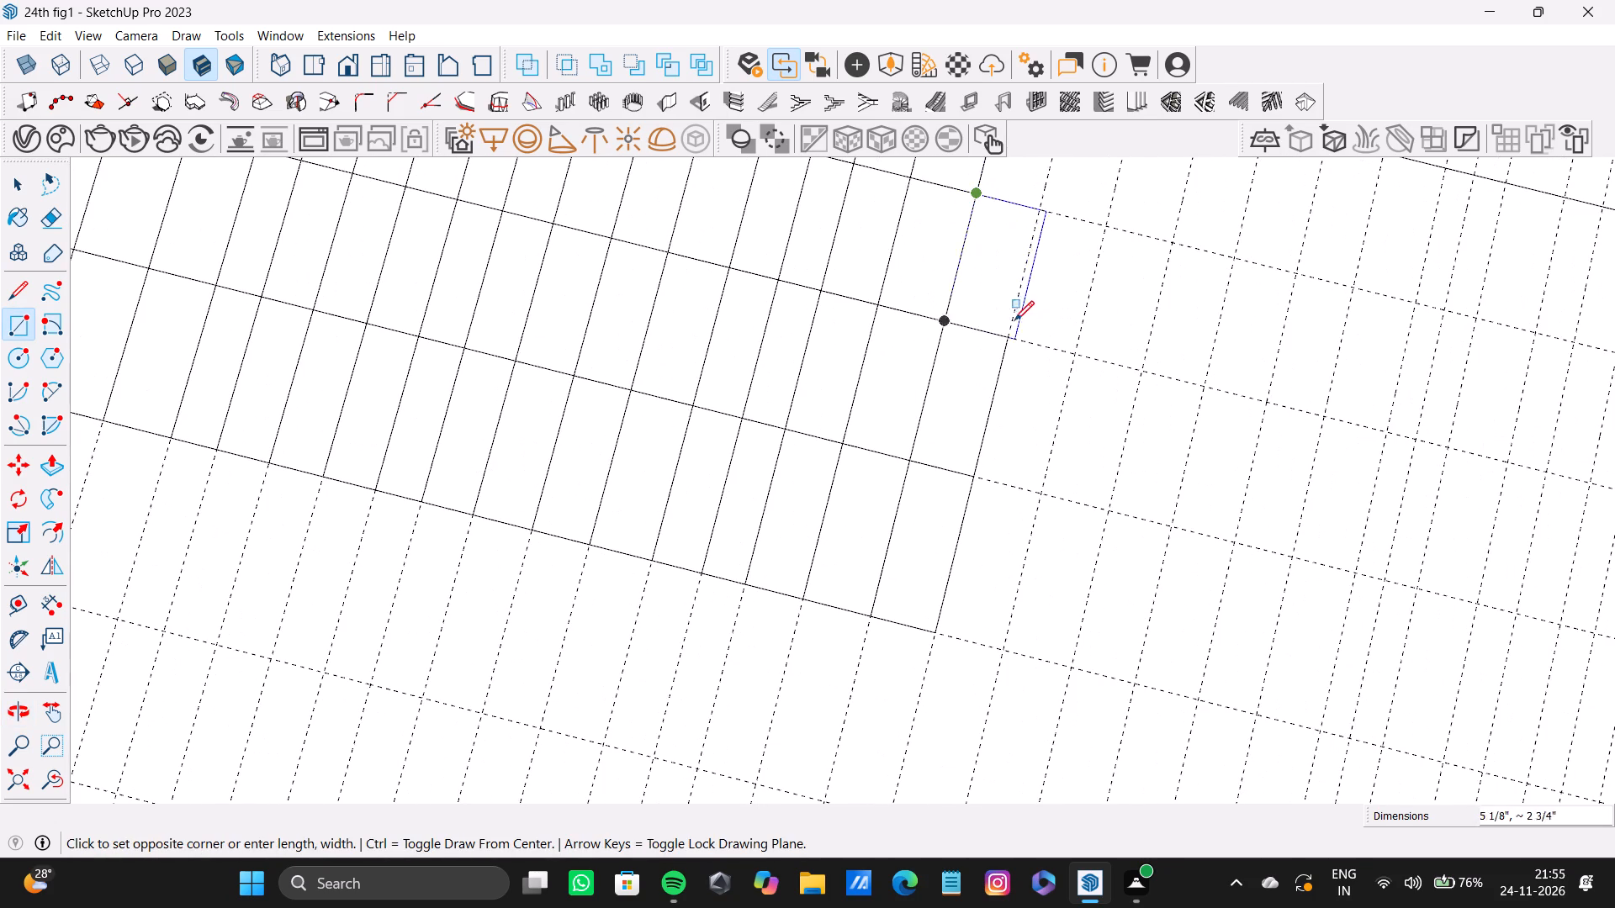
{"action": "left_click", "coordinate": [1003, 336]}
{"action": "scroll", "coordinate": [990, 337], "scroll_direction": "down", "scroll_amount": 8}
{"action": "middle_click_drag", "start_coordinate": [979, 279], "coordinate": [940, 442], "text": "shift"}
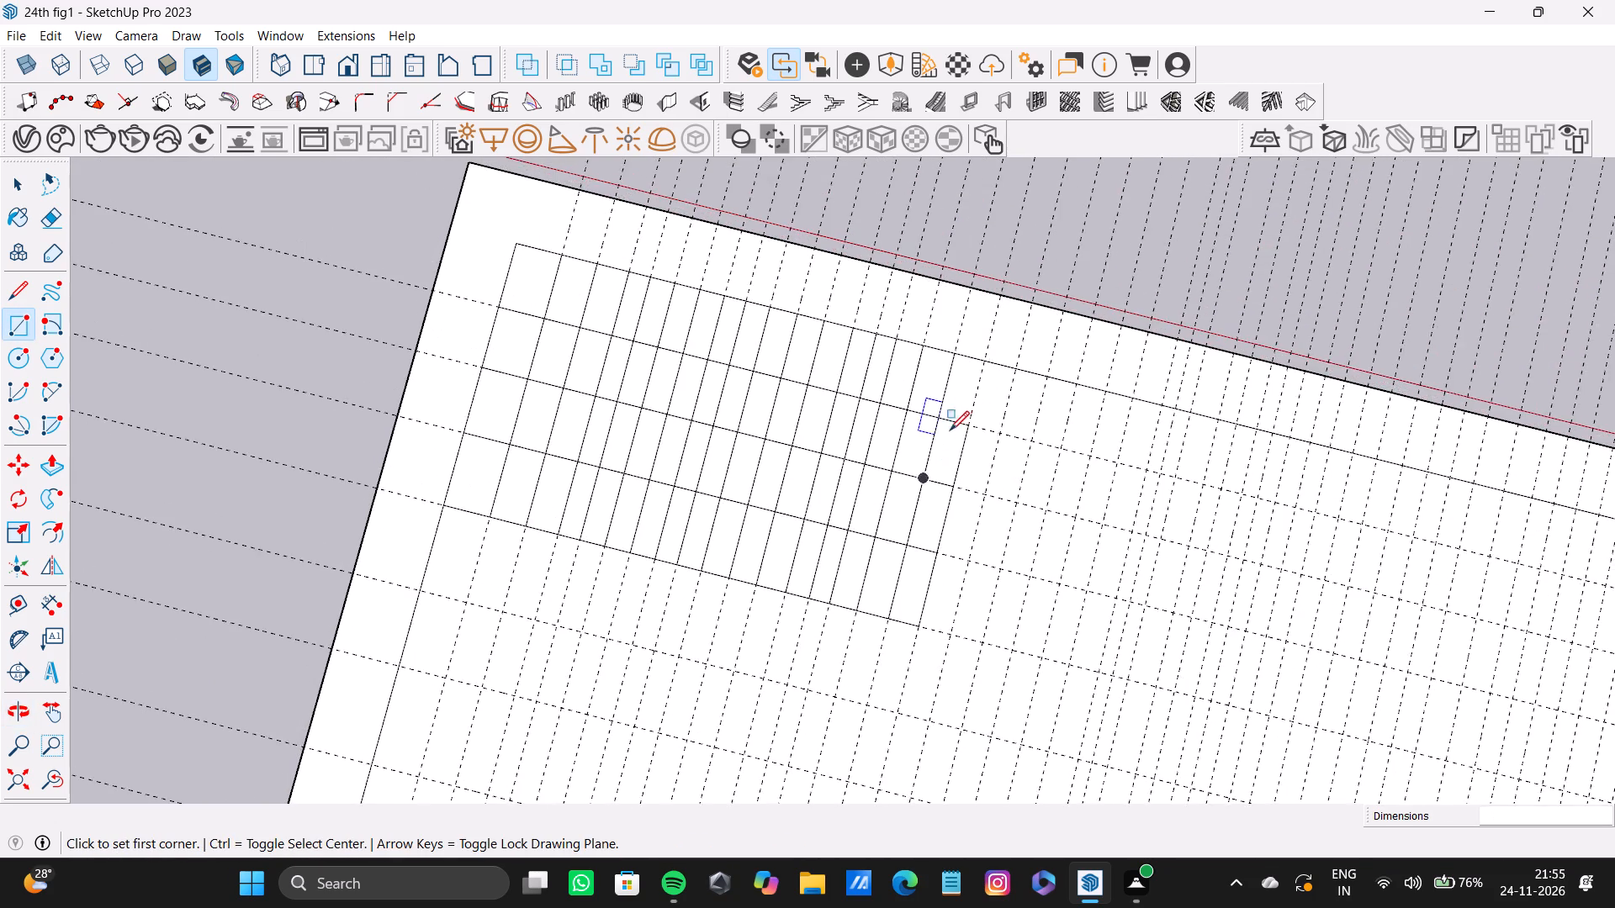
{"action": "scroll", "coordinate": [972, 383], "scroll_direction": "up", "scroll_amount": 4}
{"action": "left_click_drag", "start_coordinate": [950, 344], "coordinate": [957, 347]}
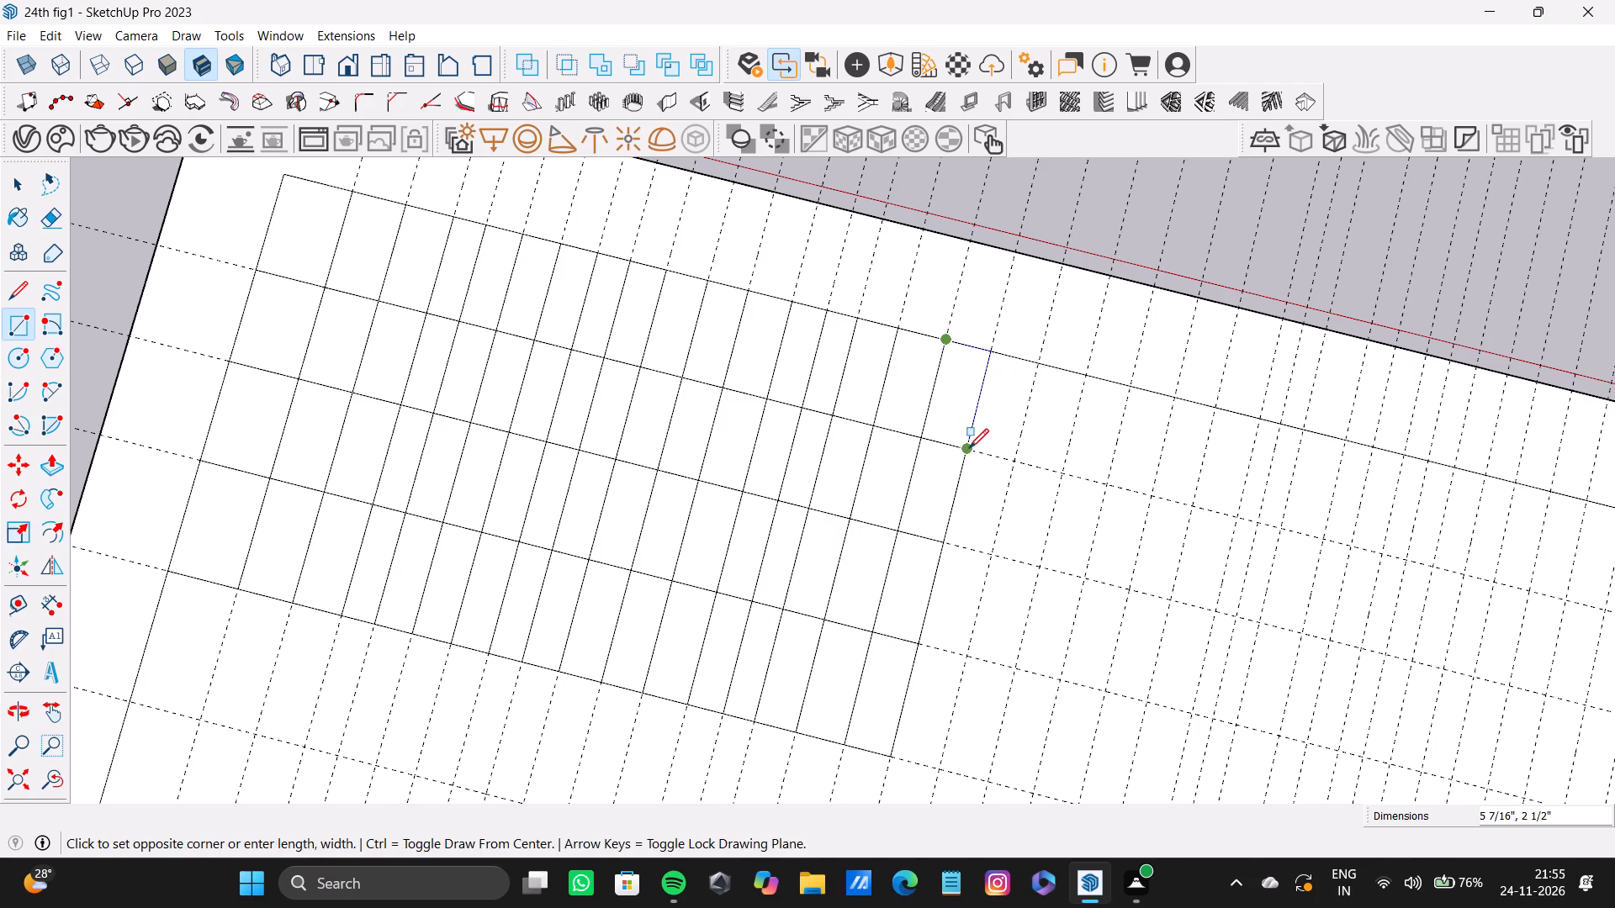
{"action": "left_click", "coordinate": [969, 448]}
Trace the eighteenth cell of rows one to four with 2 5/8 inch wide rectangles, 5 7/16, 5 1/8, 5 1/2 and 6 1/16 inches long.
{"action": "left_click", "coordinate": [988, 356]}
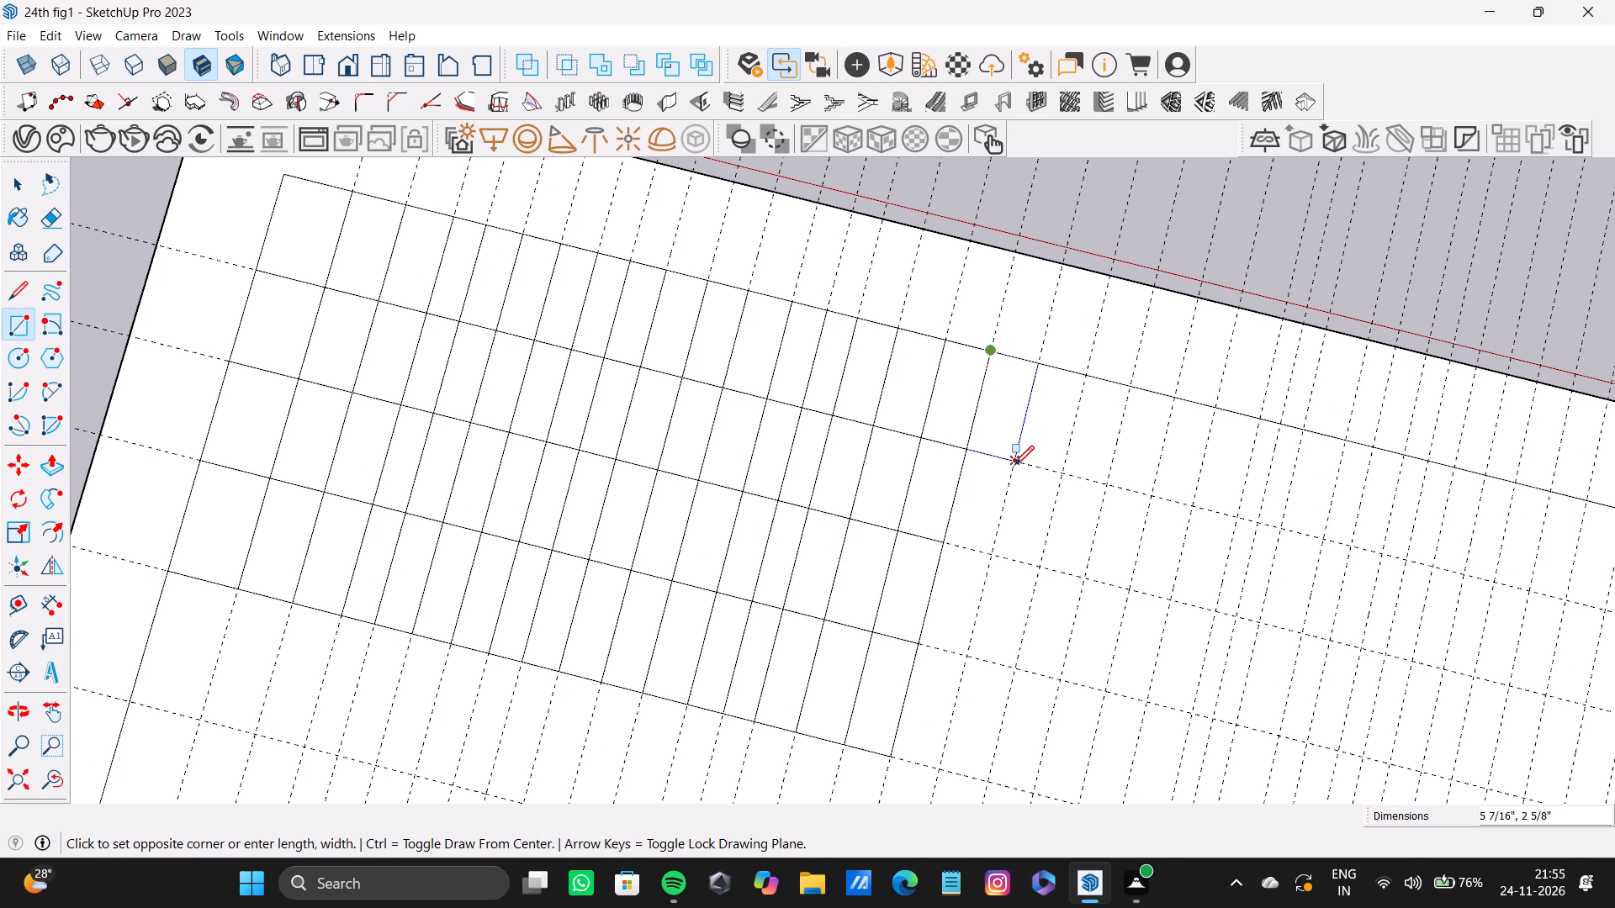
{"action": "left_click", "coordinate": [1013, 465]}
{"action": "left_click", "coordinate": [962, 454]}
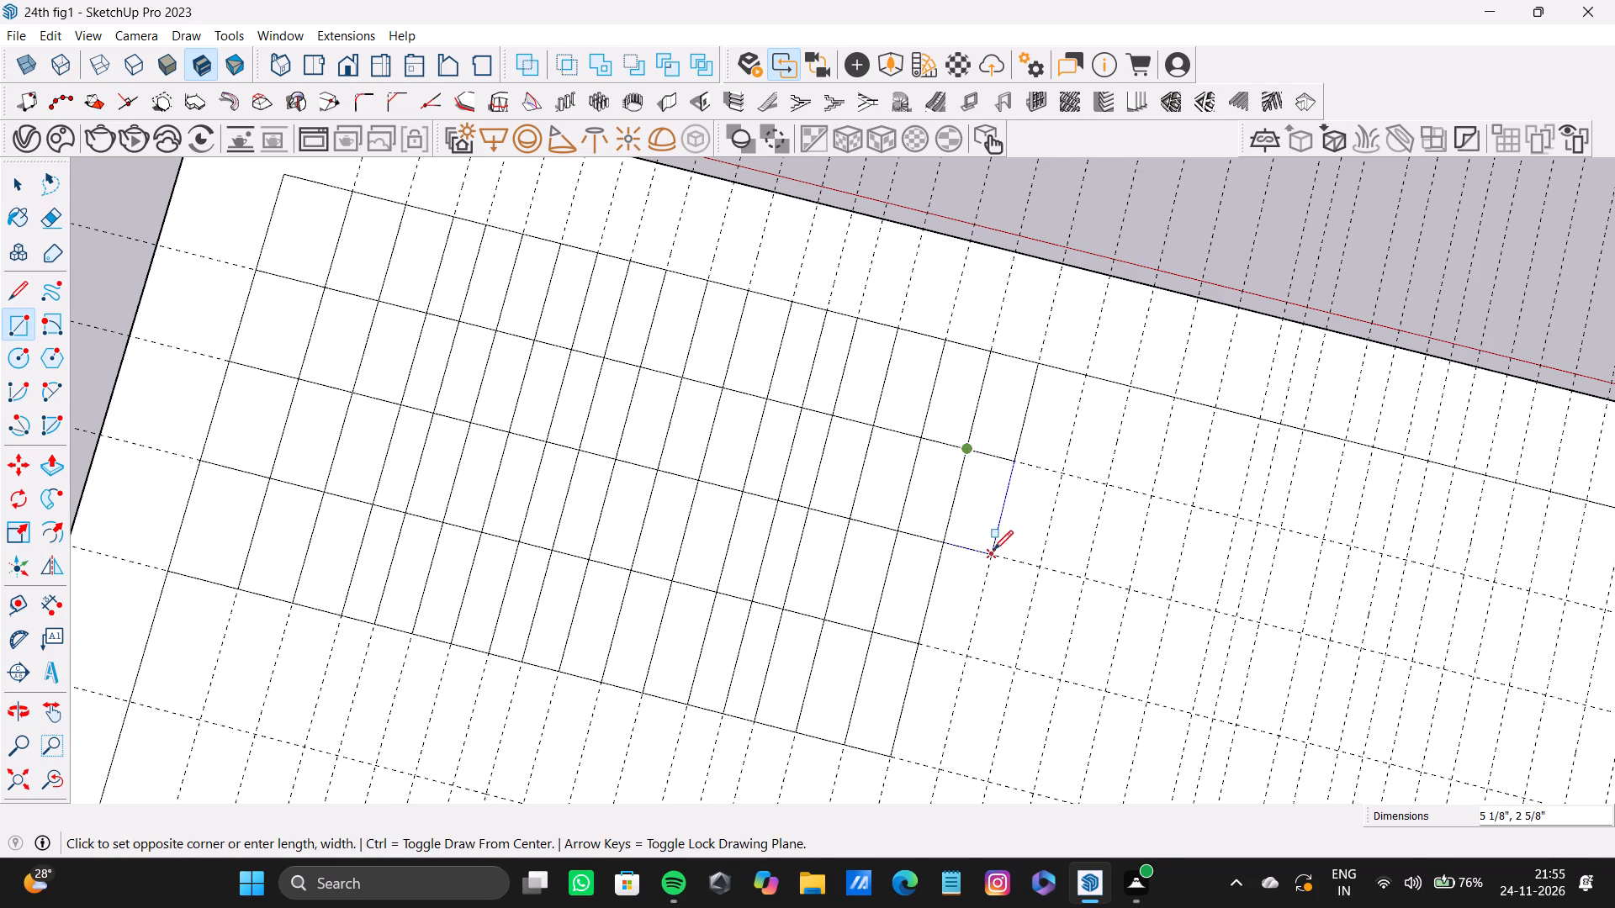
{"action": "left_click", "coordinate": [993, 550]}
{"action": "left_click", "coordinate": [935, 546]}
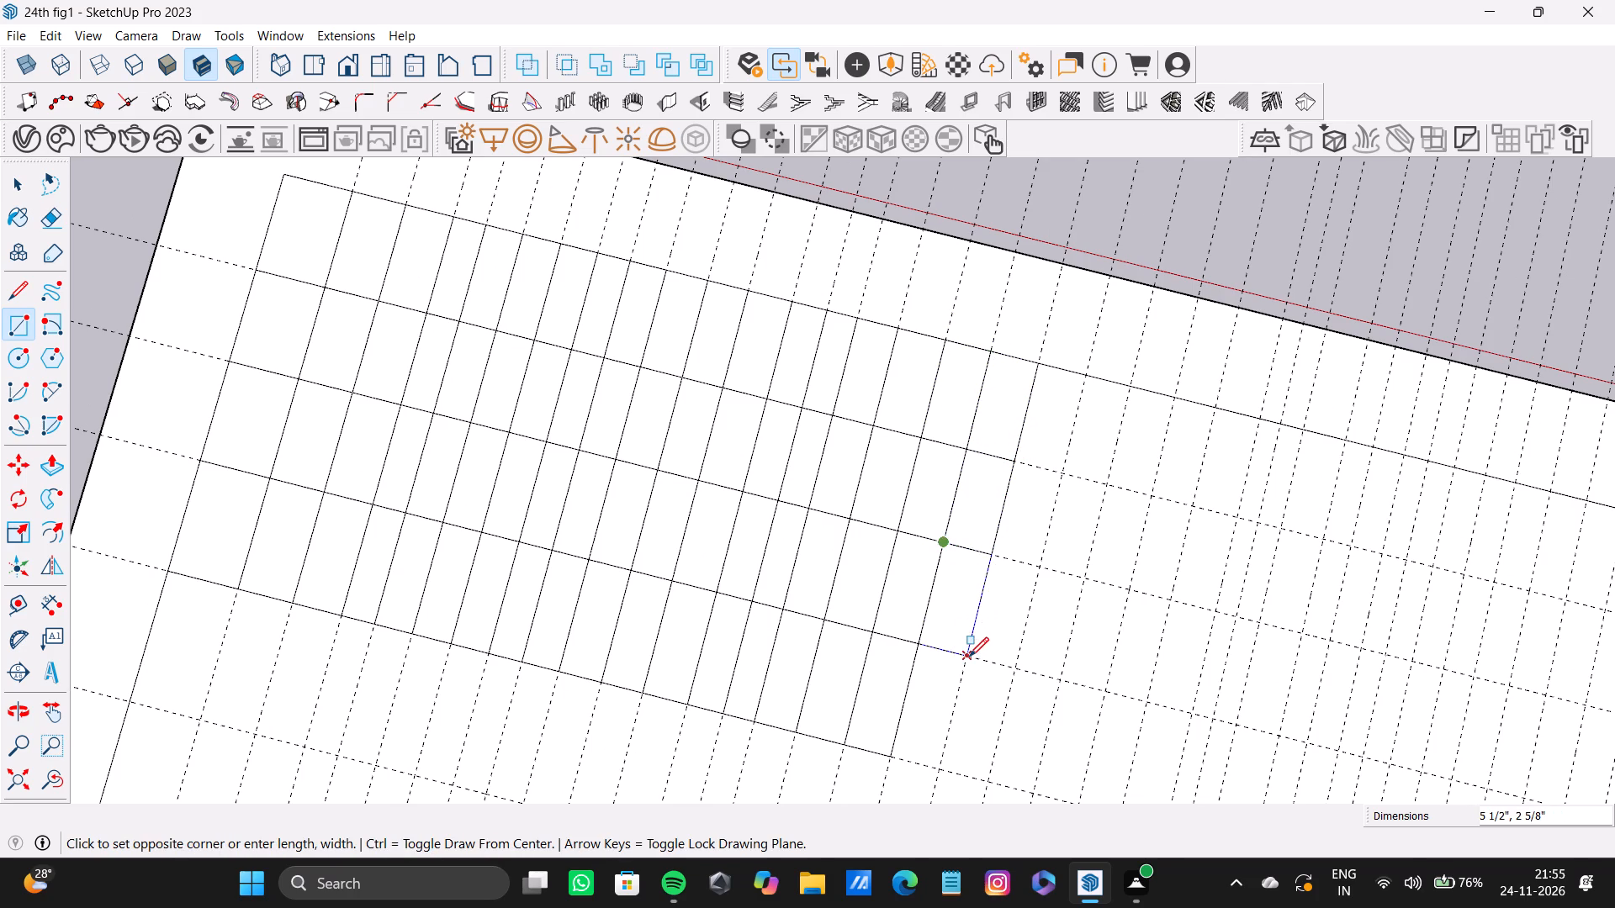
{"action": "left_click", "coordinate": [969, 657]}
{"action": "left_click", "coordinate": [918, 647]}
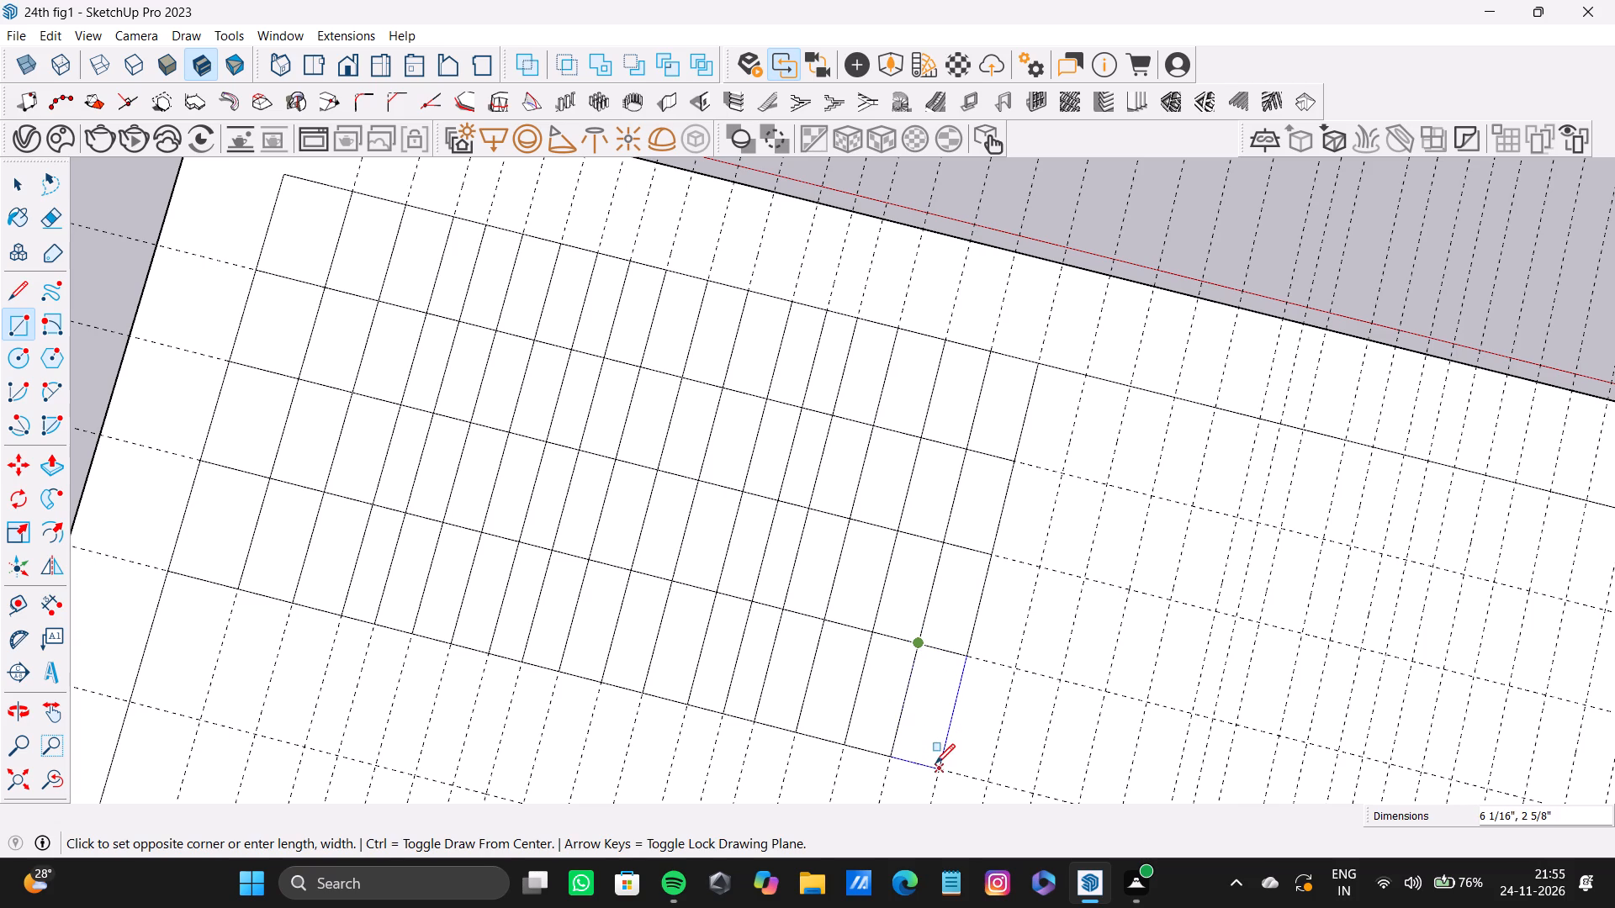
{"action": "left_click", "coordinate": [935, 763]}
Trace the nineteenth and twentieth cells of the first two rows, 2 5/8 and 2 7/16 inches wide, 5 7/16 and 5 1/8 inches long by row.
{"action": "scroll", "coordinate": [840, 602], "scroll_direction": "down", "scroll_amount": 6}
{"action": "middle_click_drag", "start_coordinate": [839, 602], "coordinate": [929, 349]}
{"action": "scroll", "coordinate": [956, 453], "scroll_direction": "up", "scroll_amount": 5}
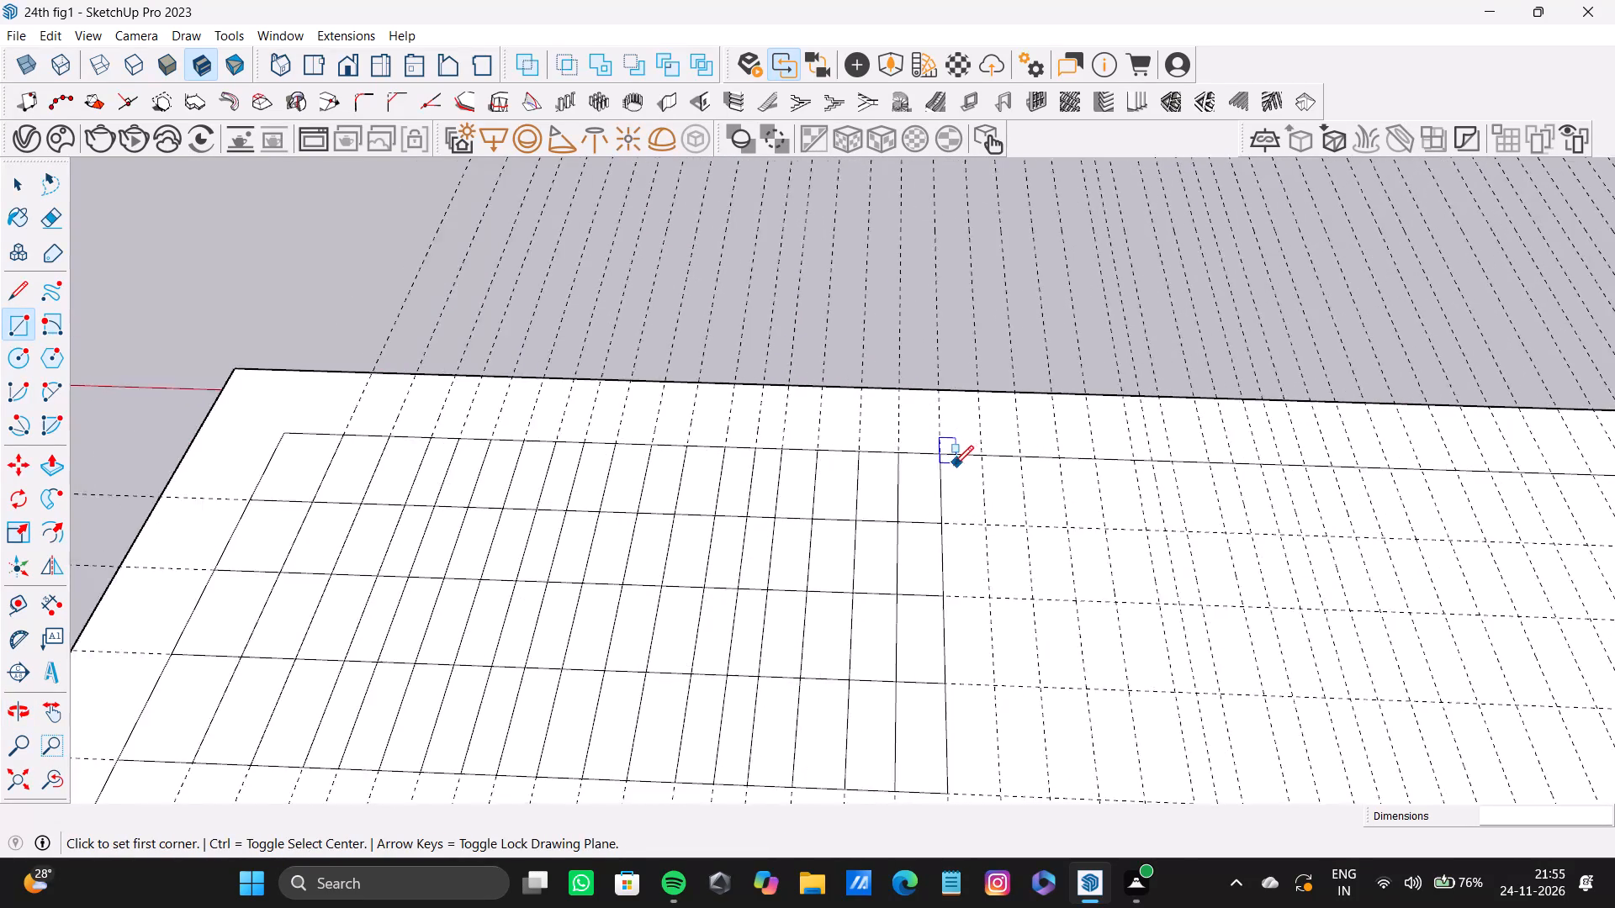
{"action": "scroll", "coordinate": [954, 465], "scroll_direction": "up", "scroll_amount": 2}
{"action": "left_click", "coordinate": [935, 453]}
{"action": "left_click", "coordinate": [998, 546]}
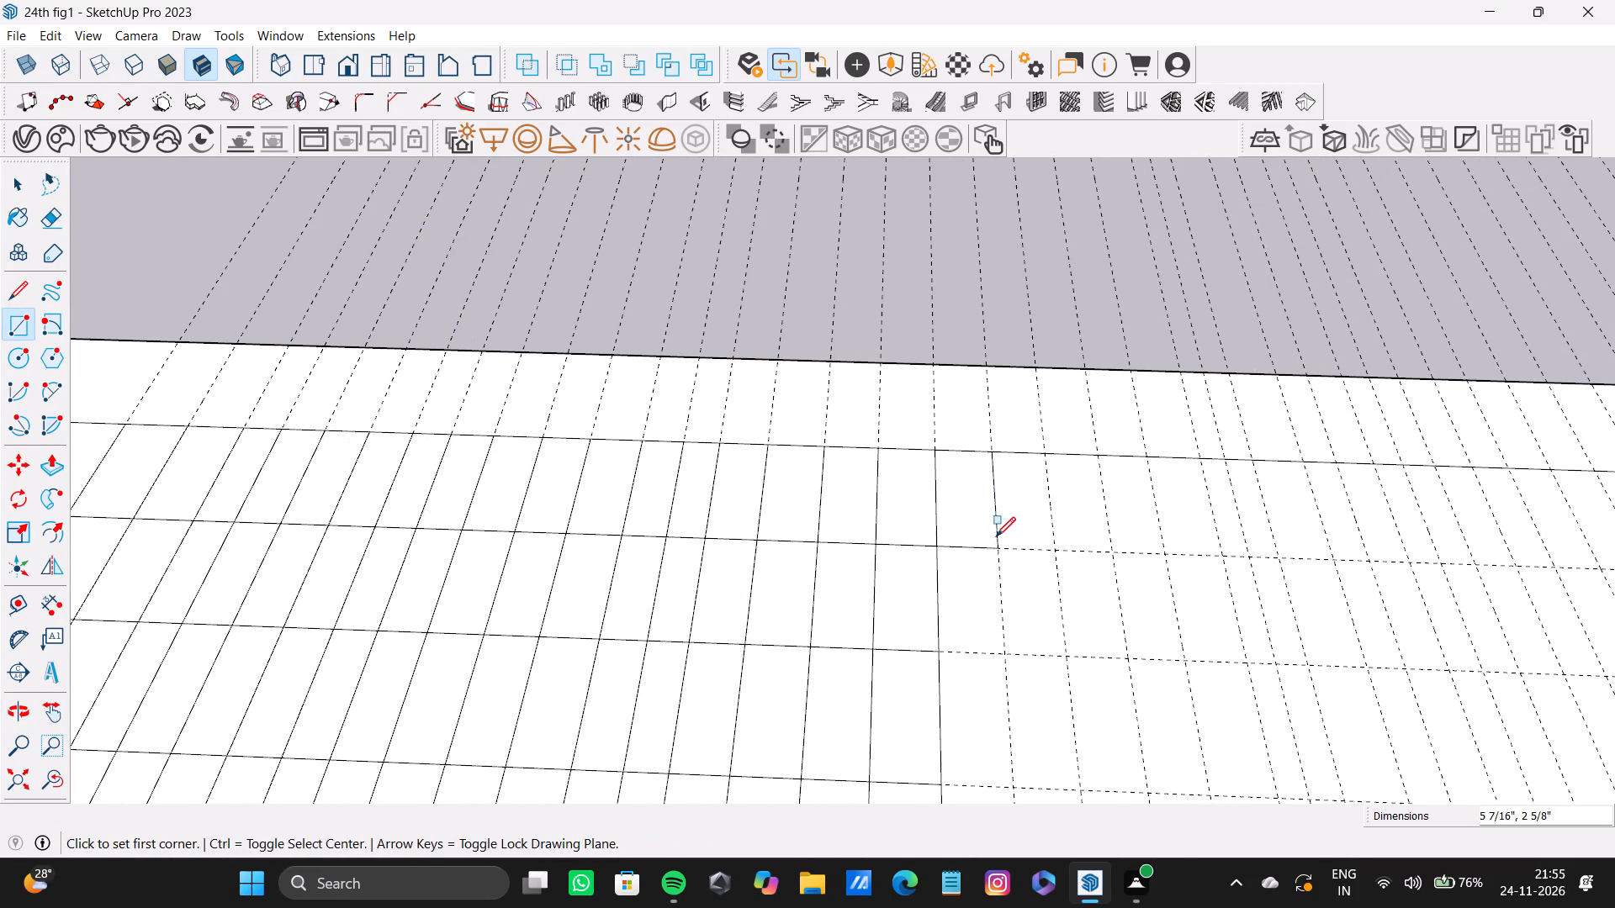
{"action": "left_click", "coordinate": [995, 451]}
{"action": "left_click", "coordinate": [1051, 546]}
{"action": "left_click", "coordinate": [936, 546]}
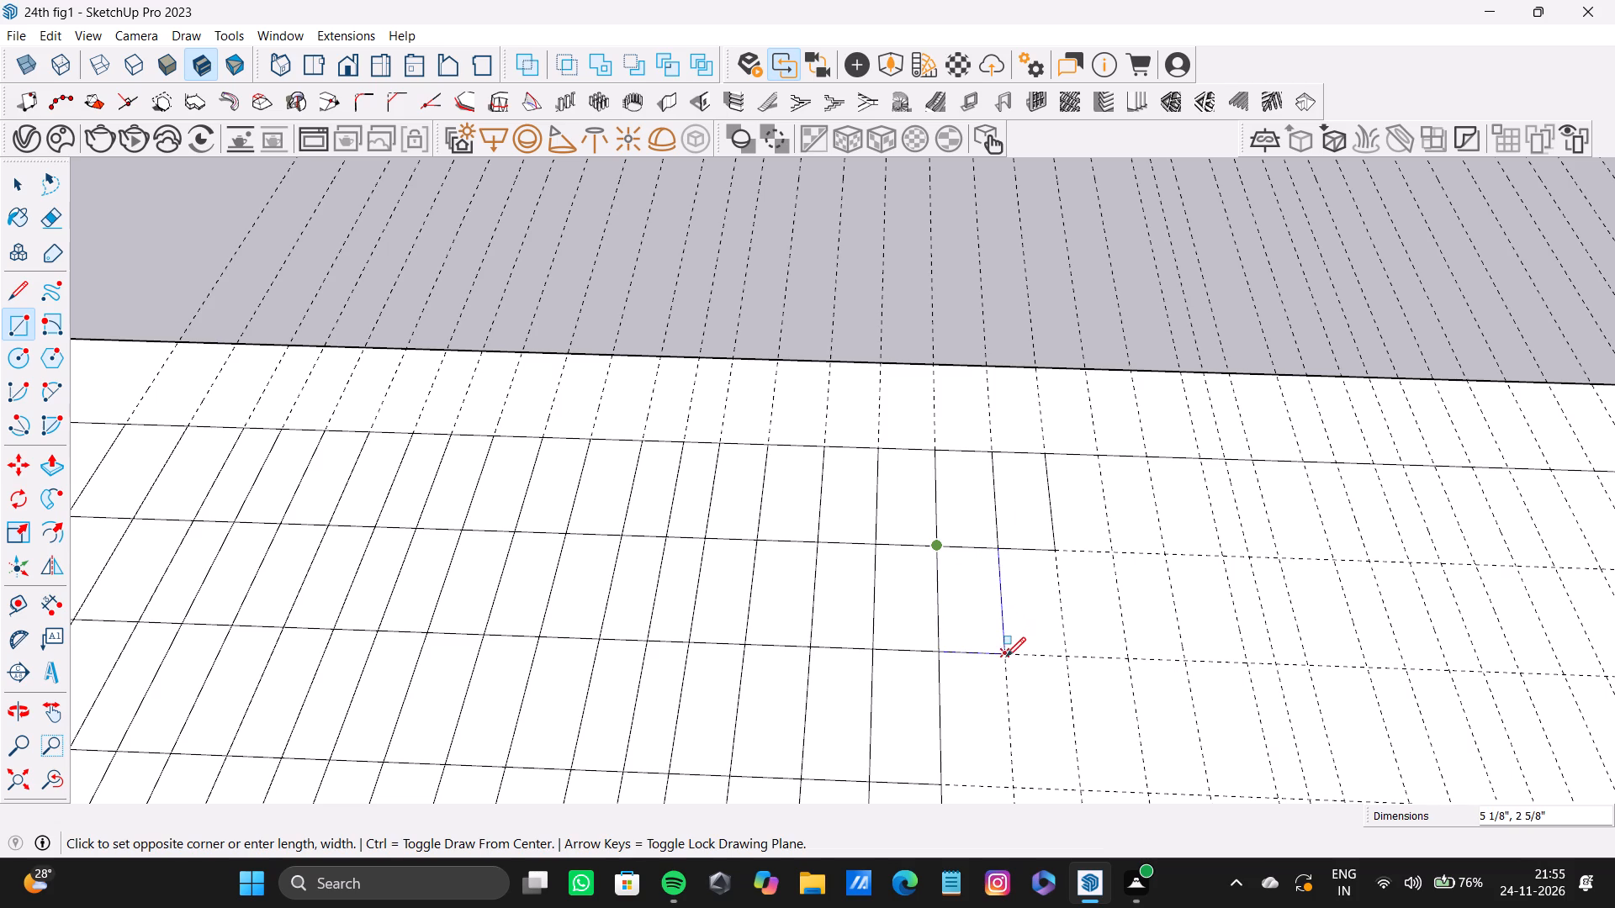
{"action": "left_click", "coordinate": [1006, 658]}
{"action": "left_click", "coordinate": [1003, 547]}
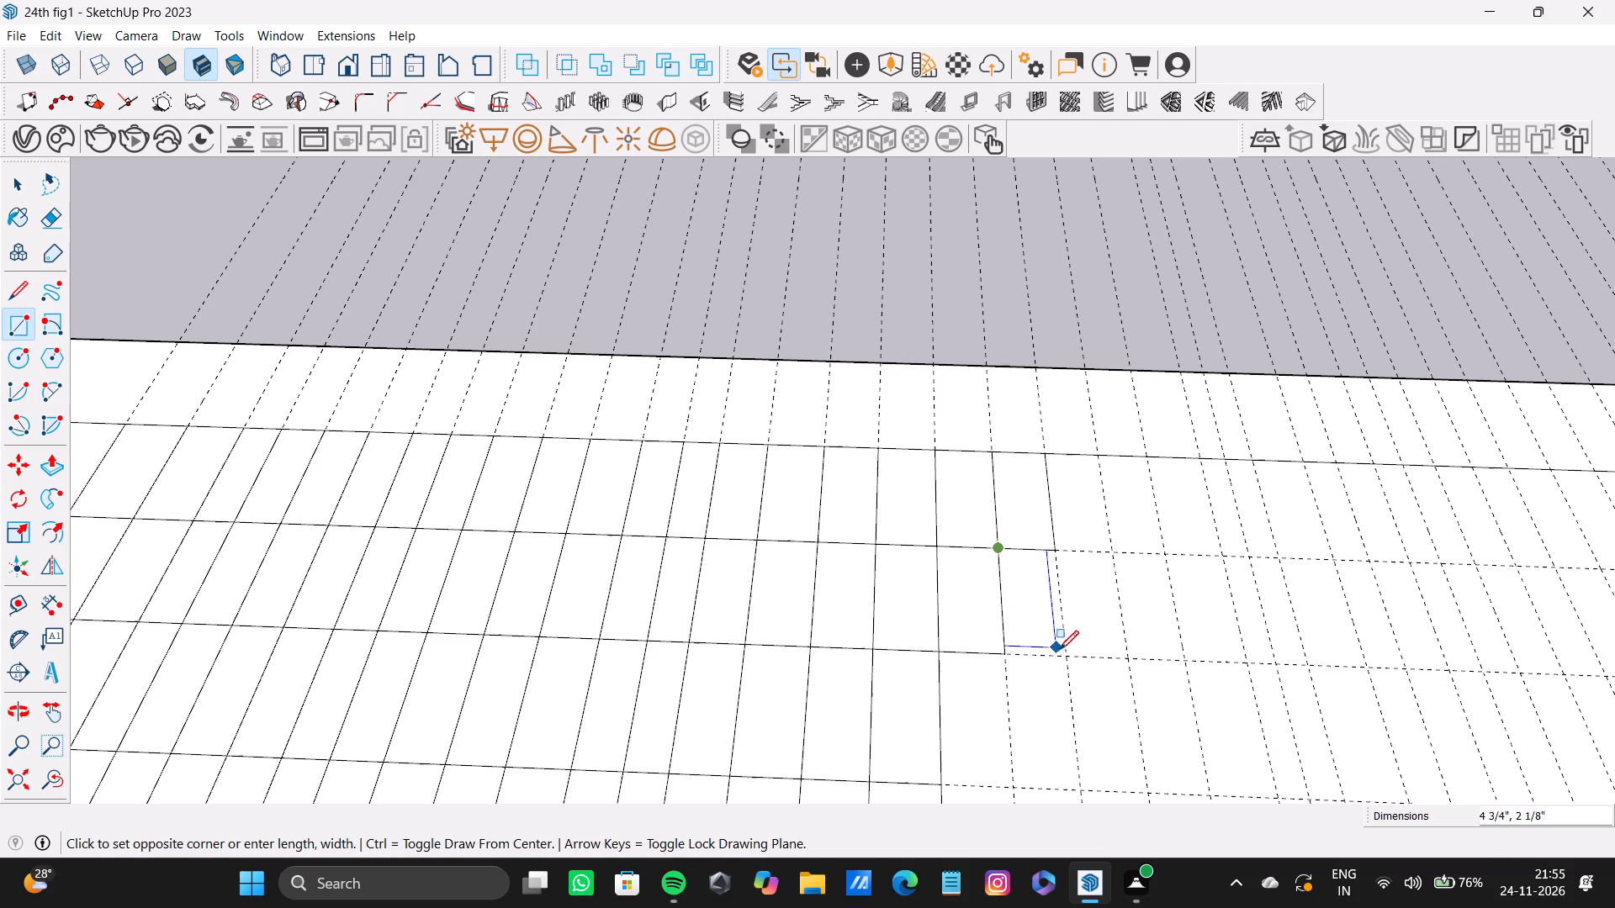
{"action": "left_click", "coordinate": [1064, 656]}
Trace the nineteenth and twentieth cells of the third and fourth rows on the guide intersections, the fourth row's nineteenth 6 1/16 by 2 5/8 inches.
{"action": "scroll", "coordinate": [985, 633], "scroll_direction": "down", "scroll_amount": 9}
{"action": "middle_click_drag", "start_coordinate": [982, 621], "coordinate": [1200, 698]}
{"action": "scroll", "coordinate": [1061, 624], "scroll_direction": "up", "scroll_amount": 6}
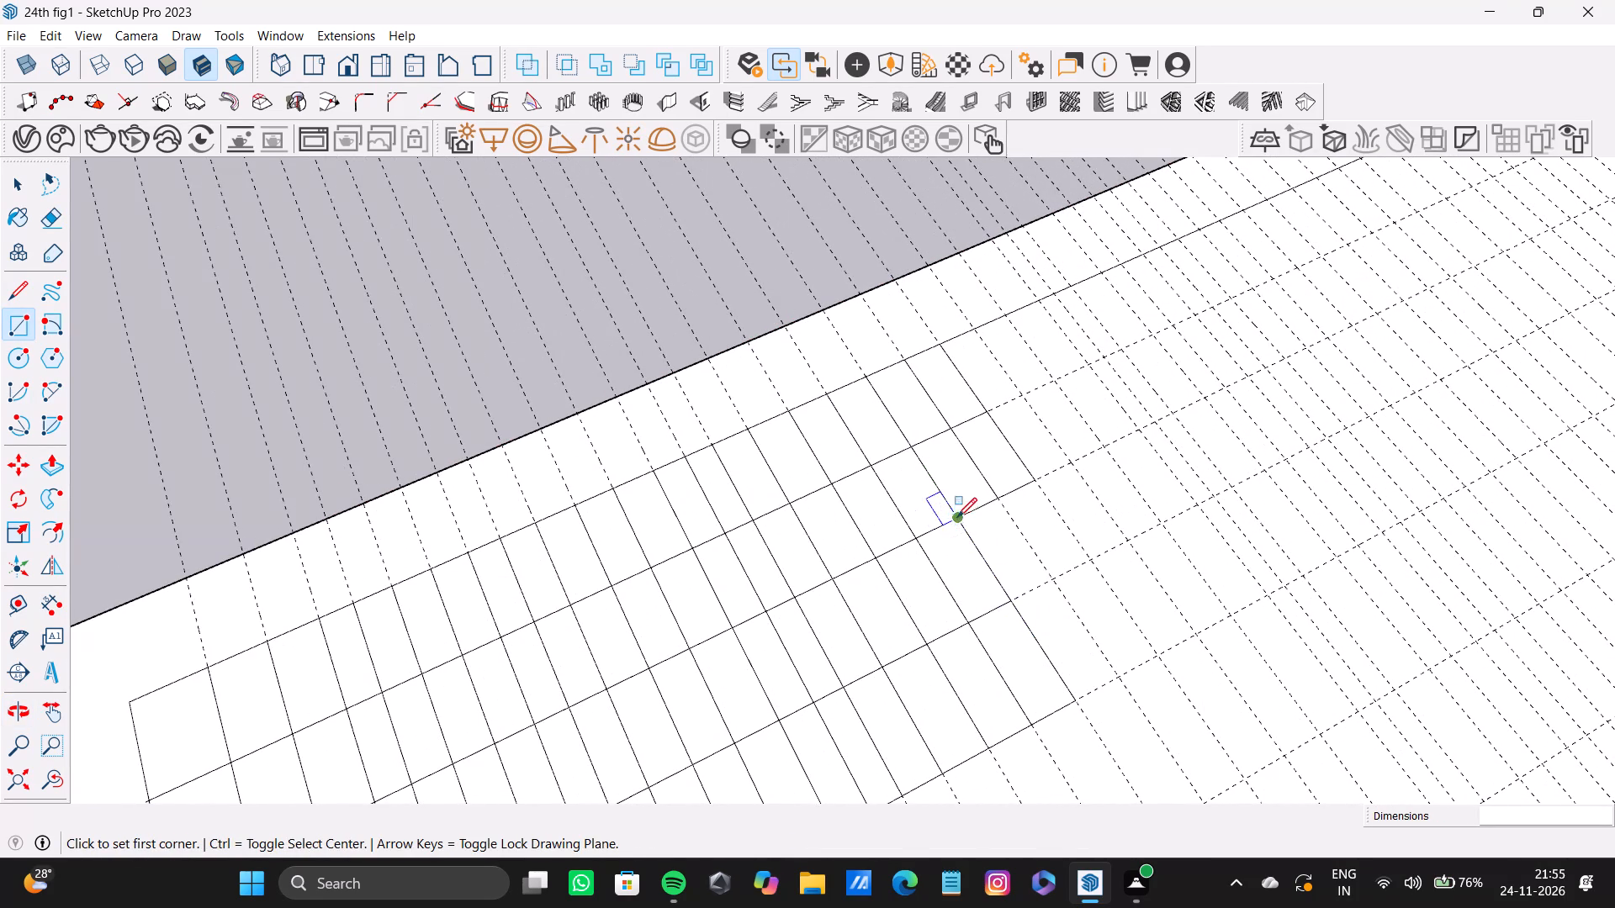
{"action": "left_click", "coordinate": [957, 517]}
{"action": "left_click", "coordinate": [1053, 578]}
{"action": "left_click", "coordinate": [998, 499]}
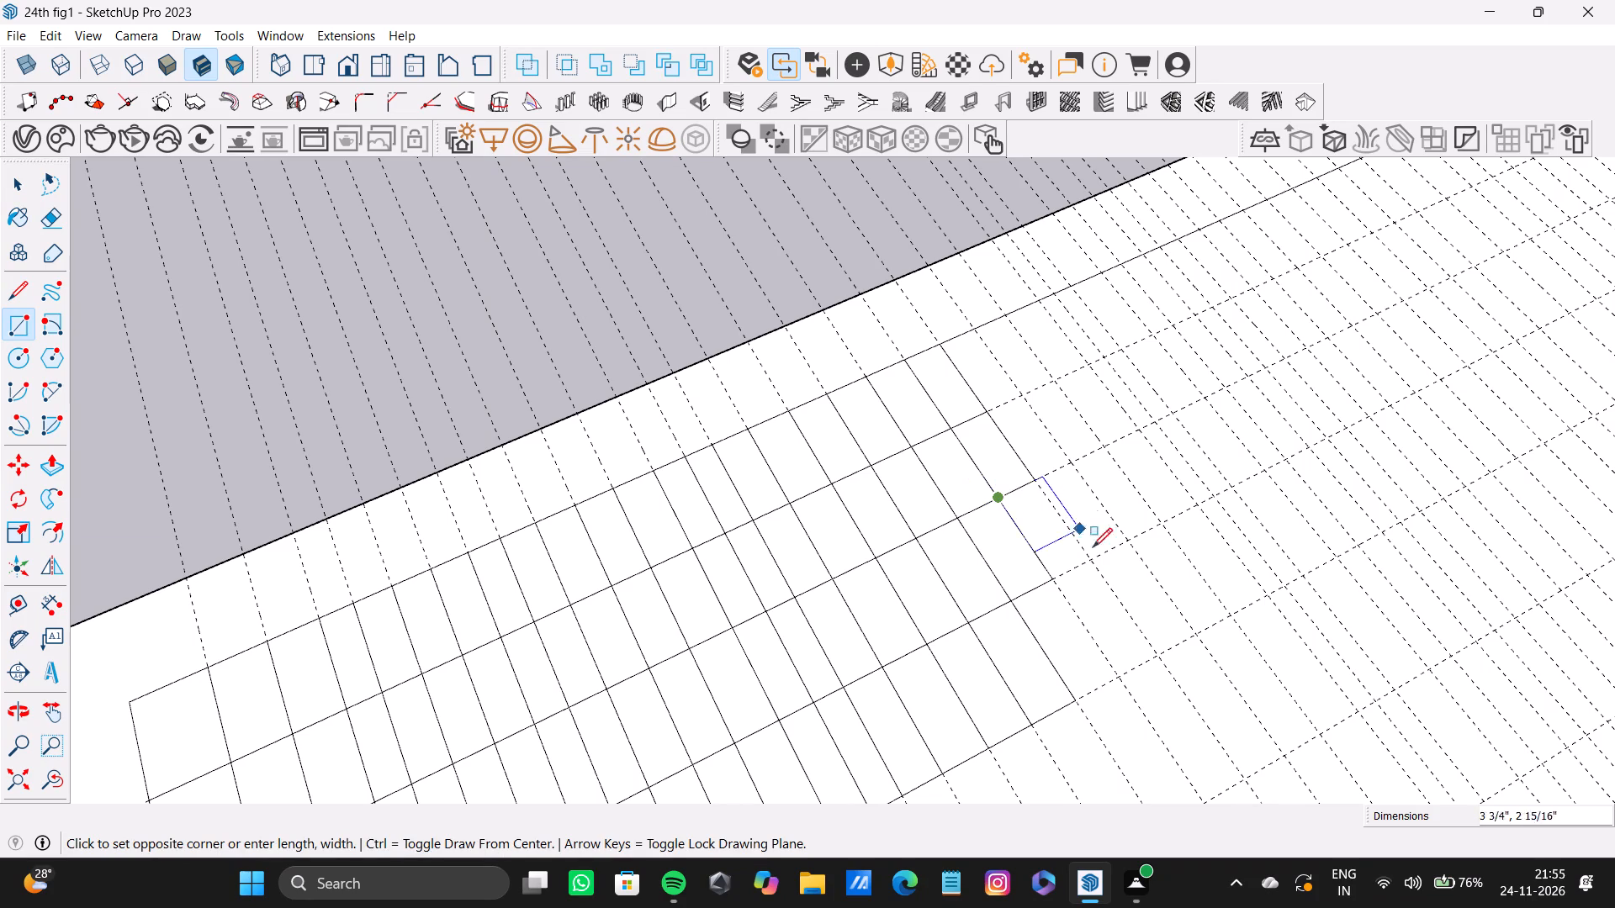
{"action": "left_click", "coordinate": [1084, 557]}
{"action": "left_click_drag", "start_coordinate": [1048, 583], "coordinate": [1071, 596]}
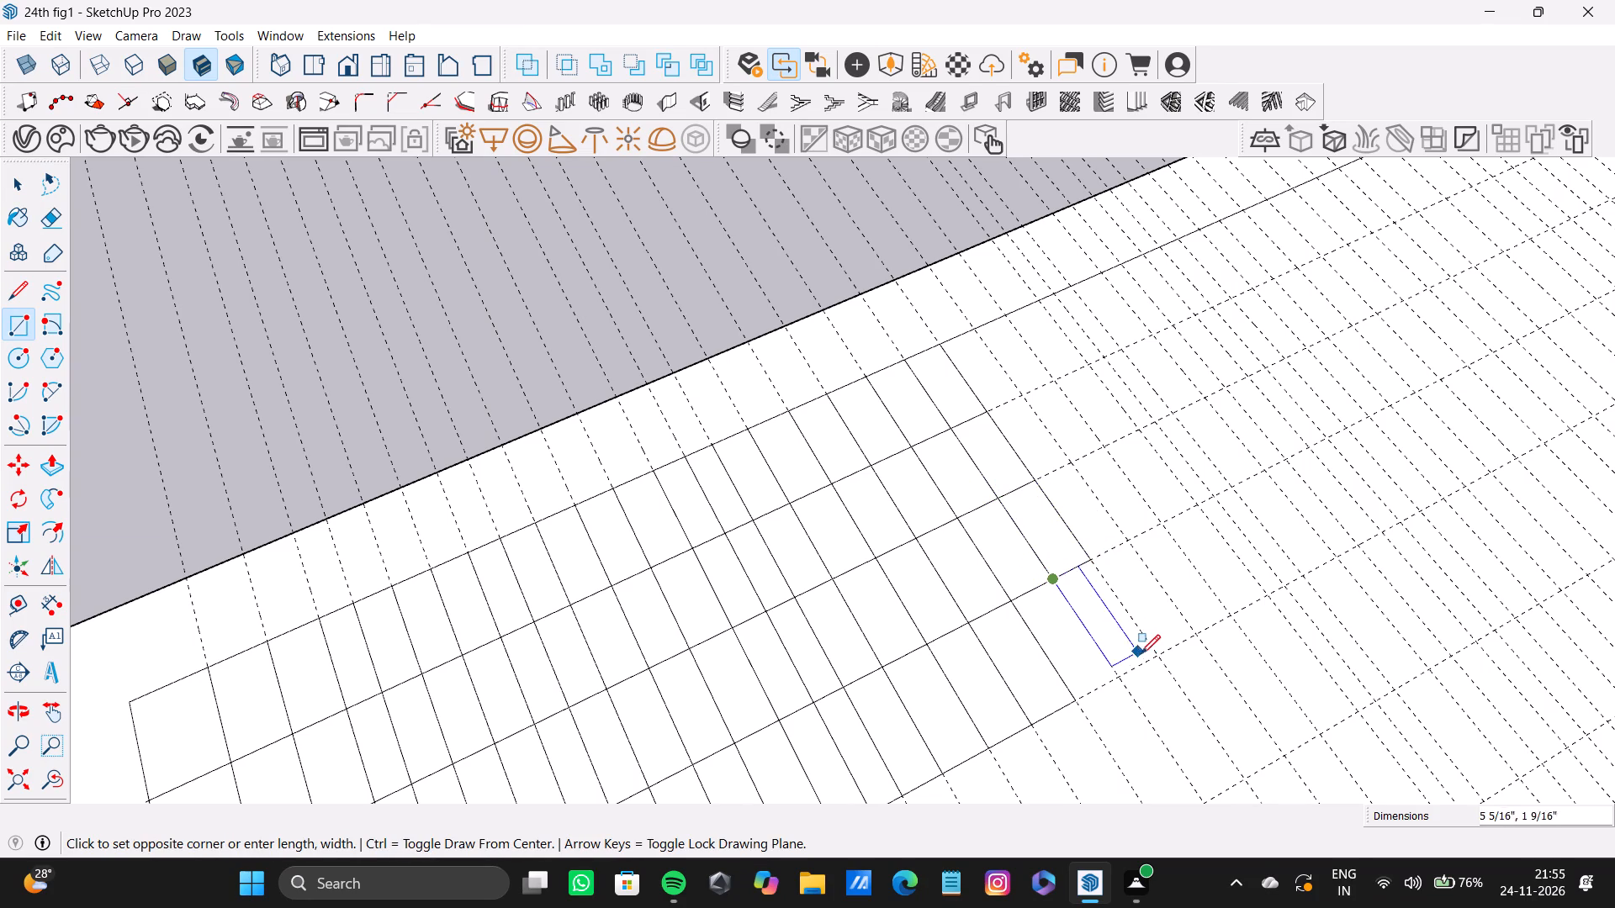
{"action": "left_click", "coordinate": [1152, 654]}
{"action": "left_click", "coordinate": [1009, 604]}
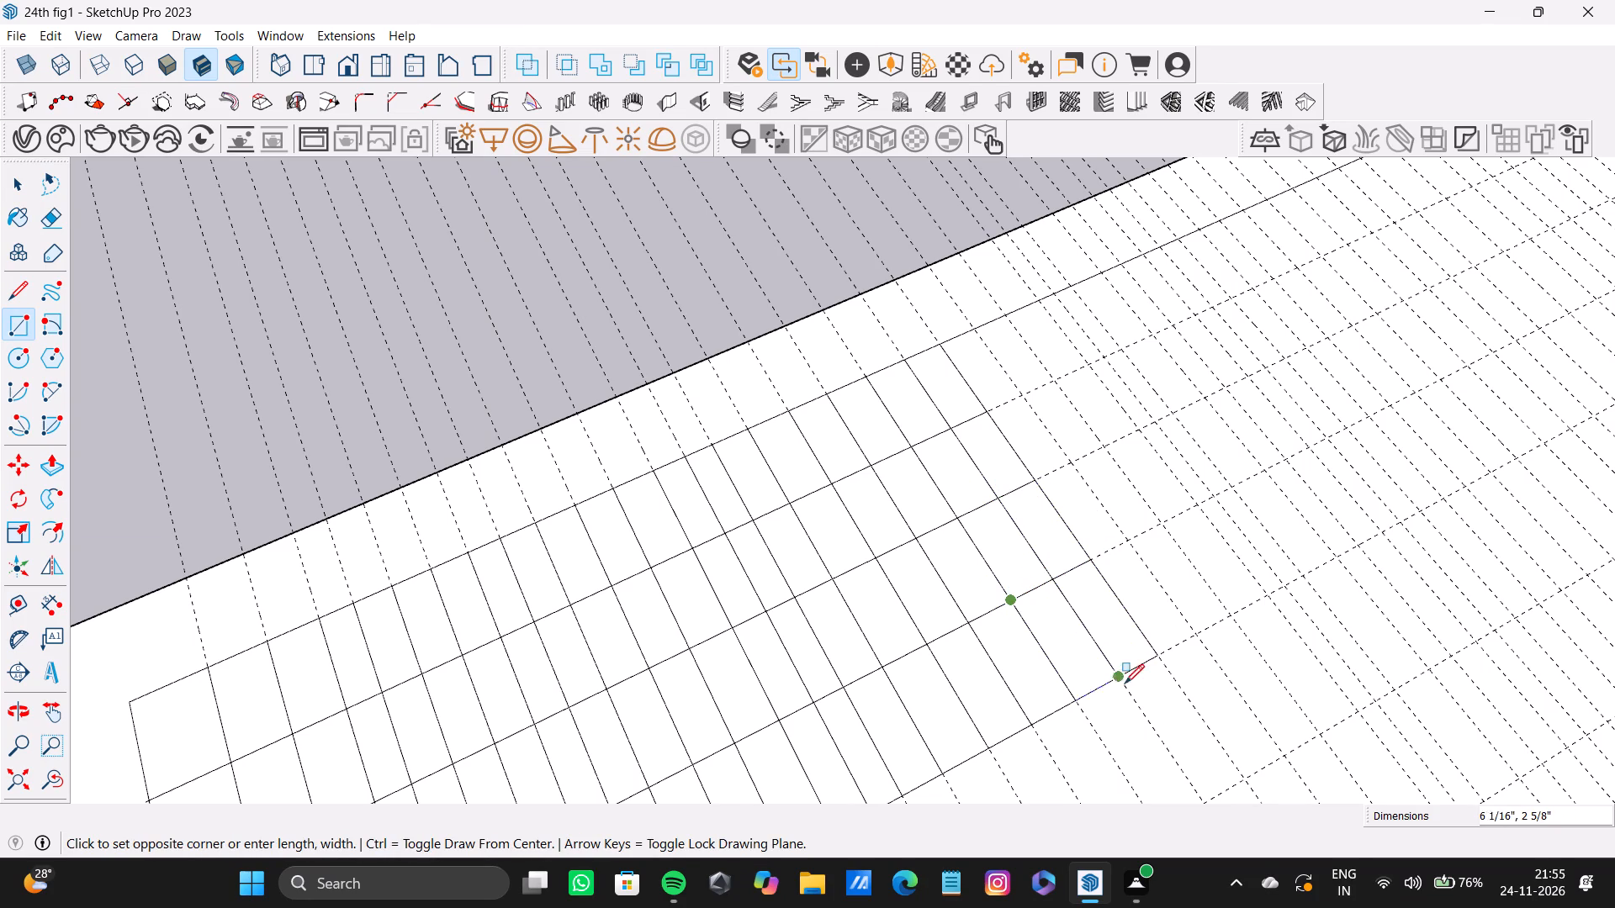
{"action": "left_click", "coordinate": [1110, 670]}
Trace the twenty-first cell of all four rows with 2 7/16 inch wide rectangles, 5 1/8 inches long in the second row and 5 1/2 in the third.
{"action": "left_click", "coordinate": [945, 345]}
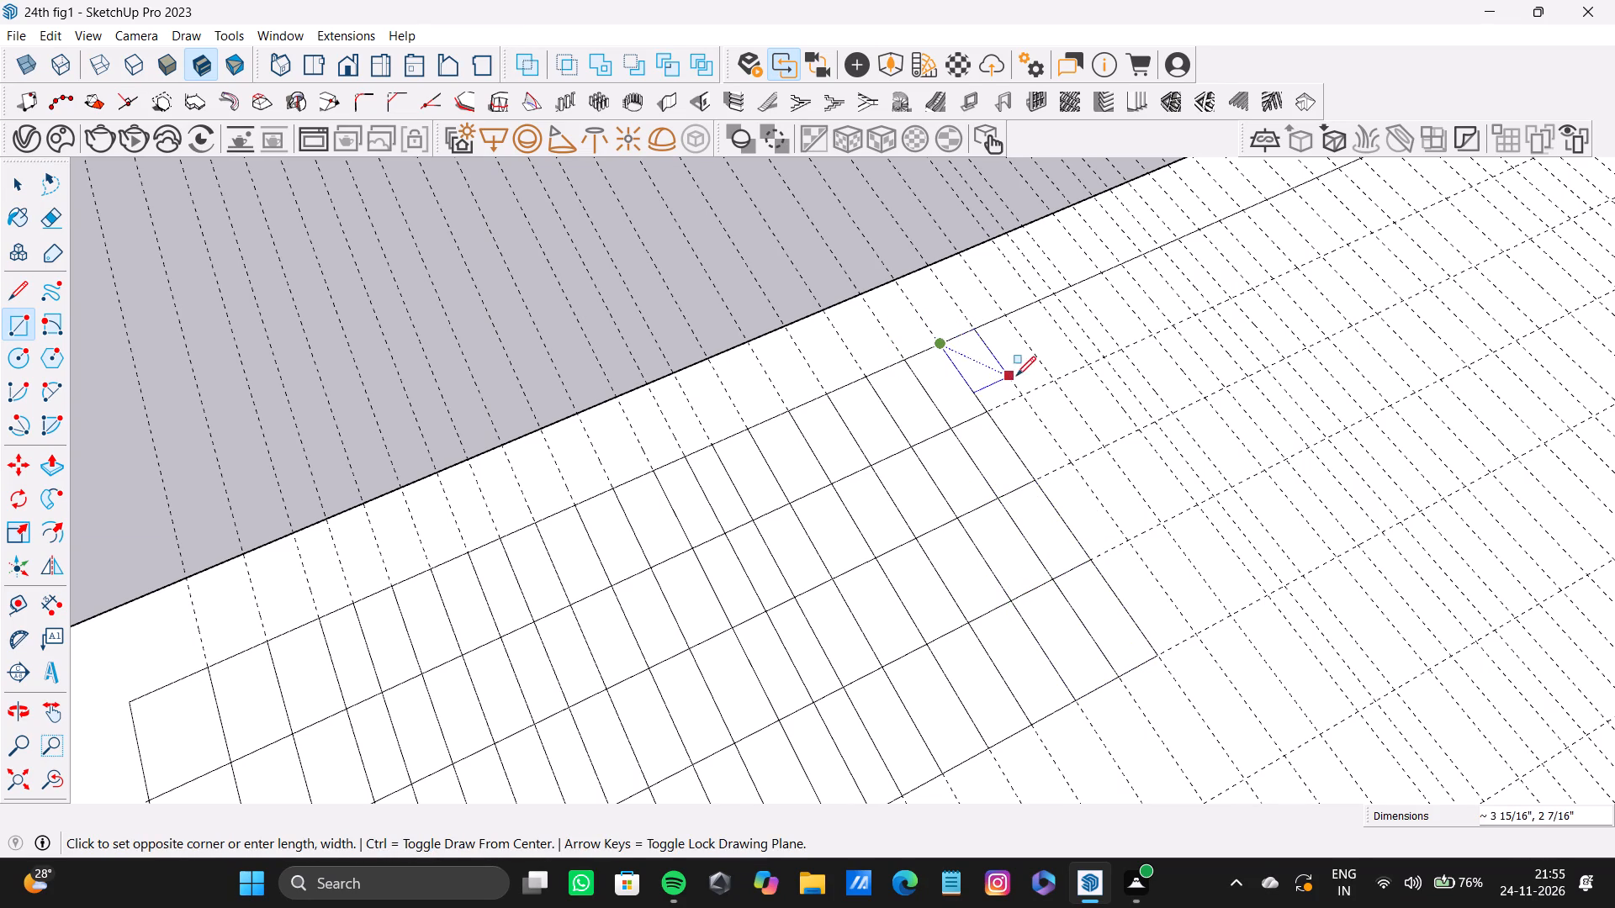
{"action": "left_click", "coordinate": [1026, 392]}
{"action": "left_click", "coordinate": [993, 409]}
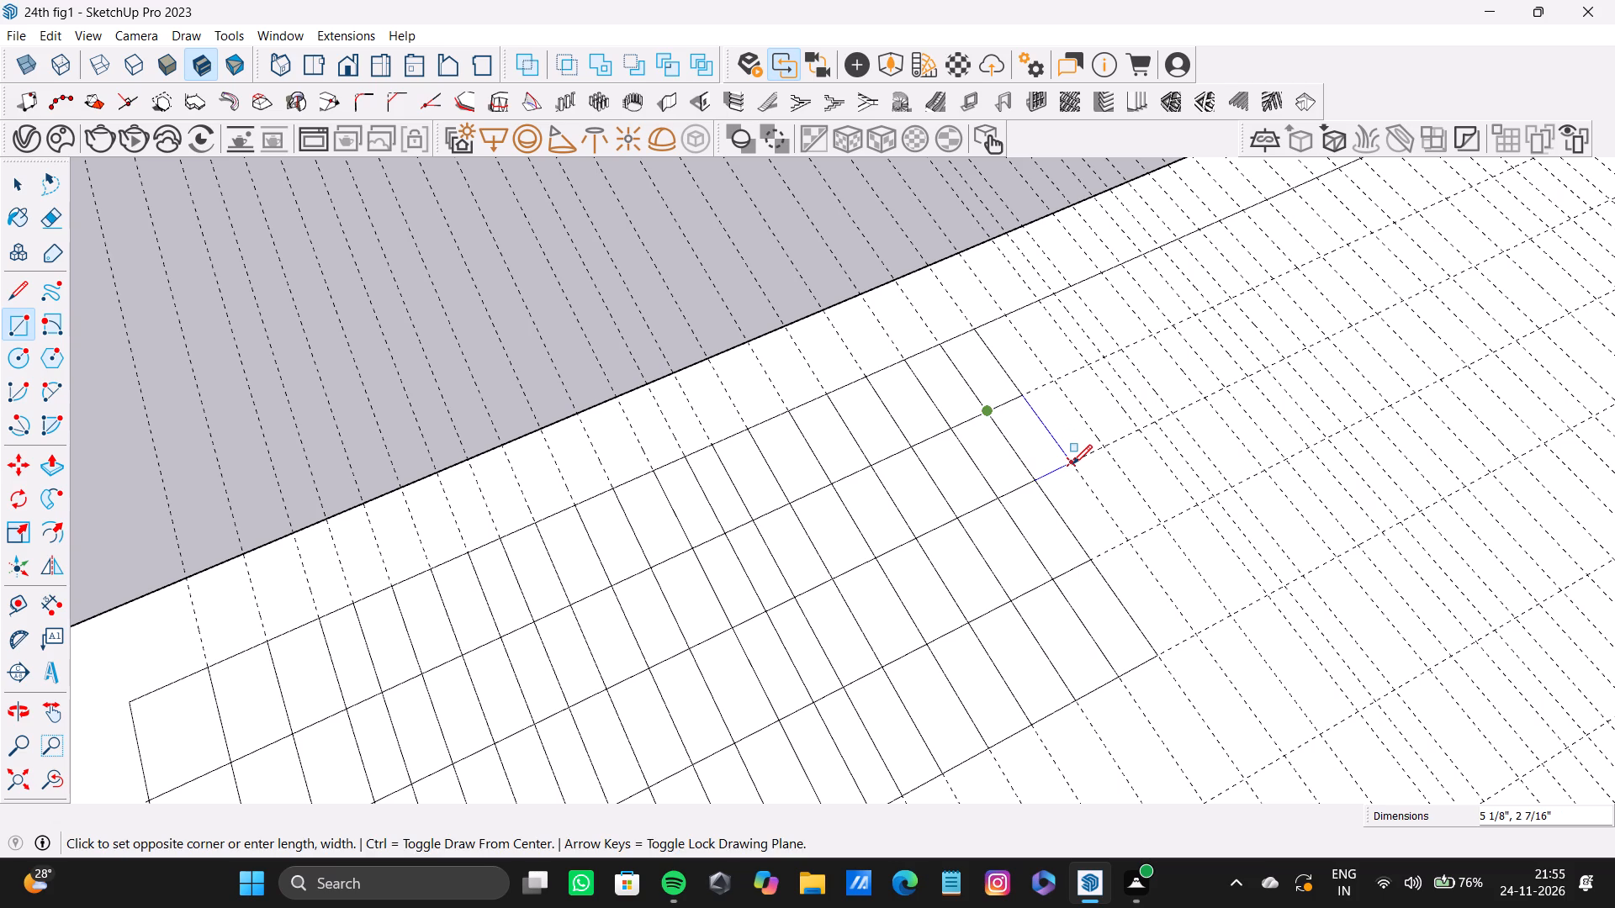
{"action": "left_click", "coordinate": [1072, 464]}
{"action": "left_click", "coordinate": [1042, 478]}
{"action": "left_click", "coordinate": [1123, 535]}
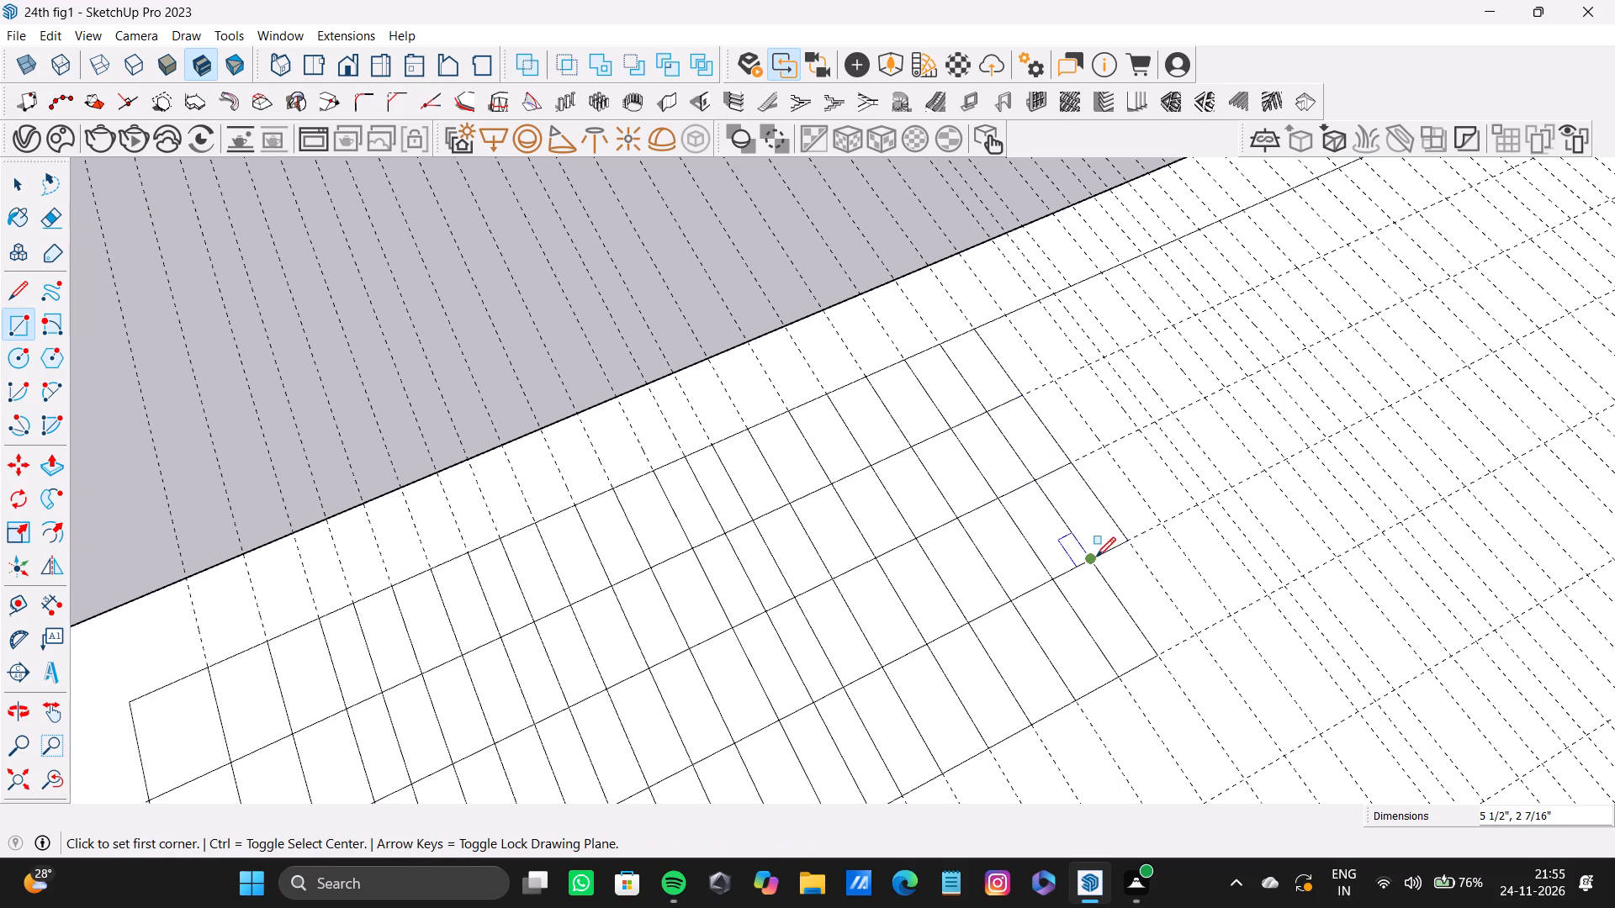
{"action": "left_click", "coordinate": [1098, 557]}
{"action": "left_click", "coordinate": [1194, 635]}
Trace the twenty-second cell of rows one to four with about 2 1/4 inch wide rectangles, 5 7/16, 5 1/8, 5 1/2 and 6 1/16 inches long.
{"action": "scroll", "coordinate": [985, 344], "scroll_direction": "up", "scroll_amount": 2}
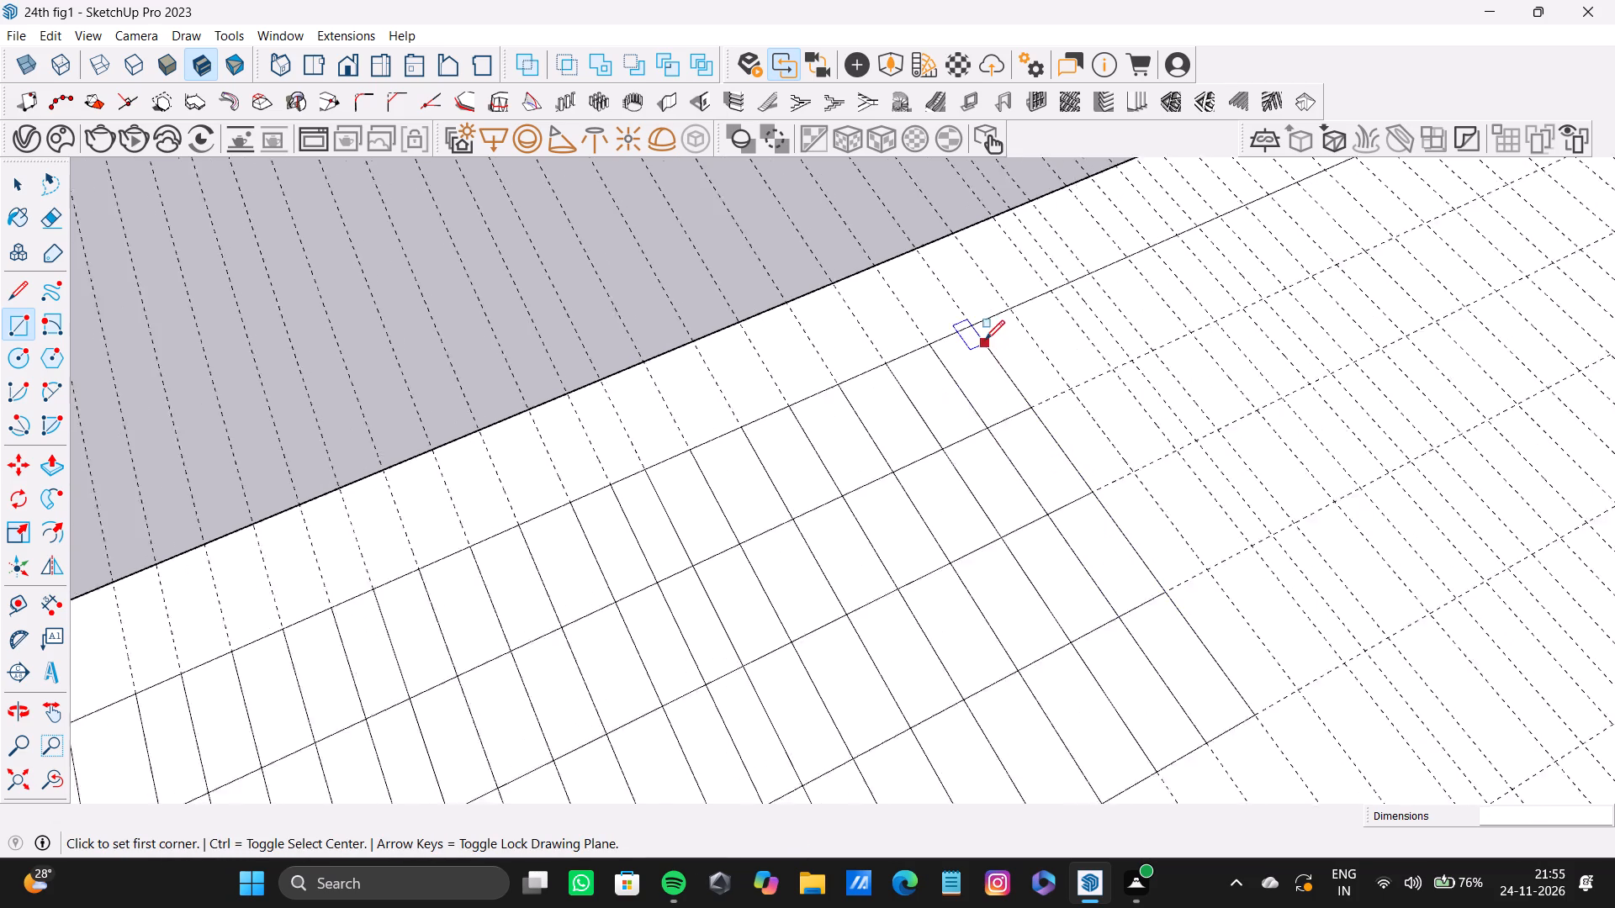
{"action": "scroll", "coordinate": [985, 340], "scroll_direction": "up", "scroll_amount": 4}
{"action": "left_click", "coordinate": [960, 319]}
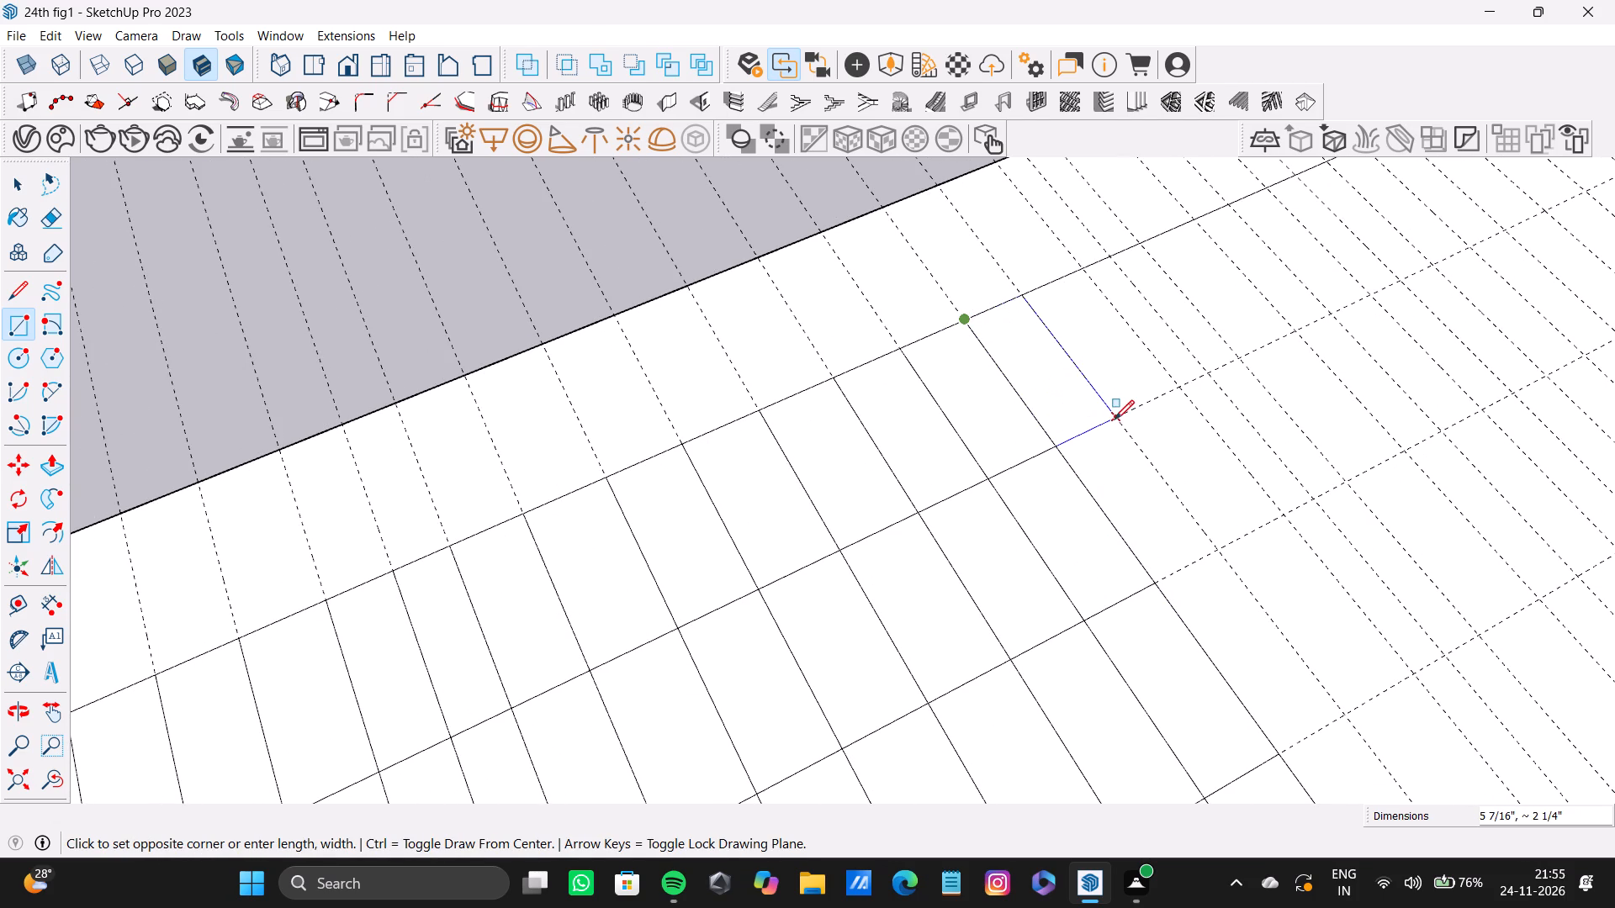
{"action": "left_click", "coordinate": [1115, 420]}
{"action": "left_click", "coordinate": [1062, 451]}
{"action": "left_click", "coordinate": [1215, 546]}
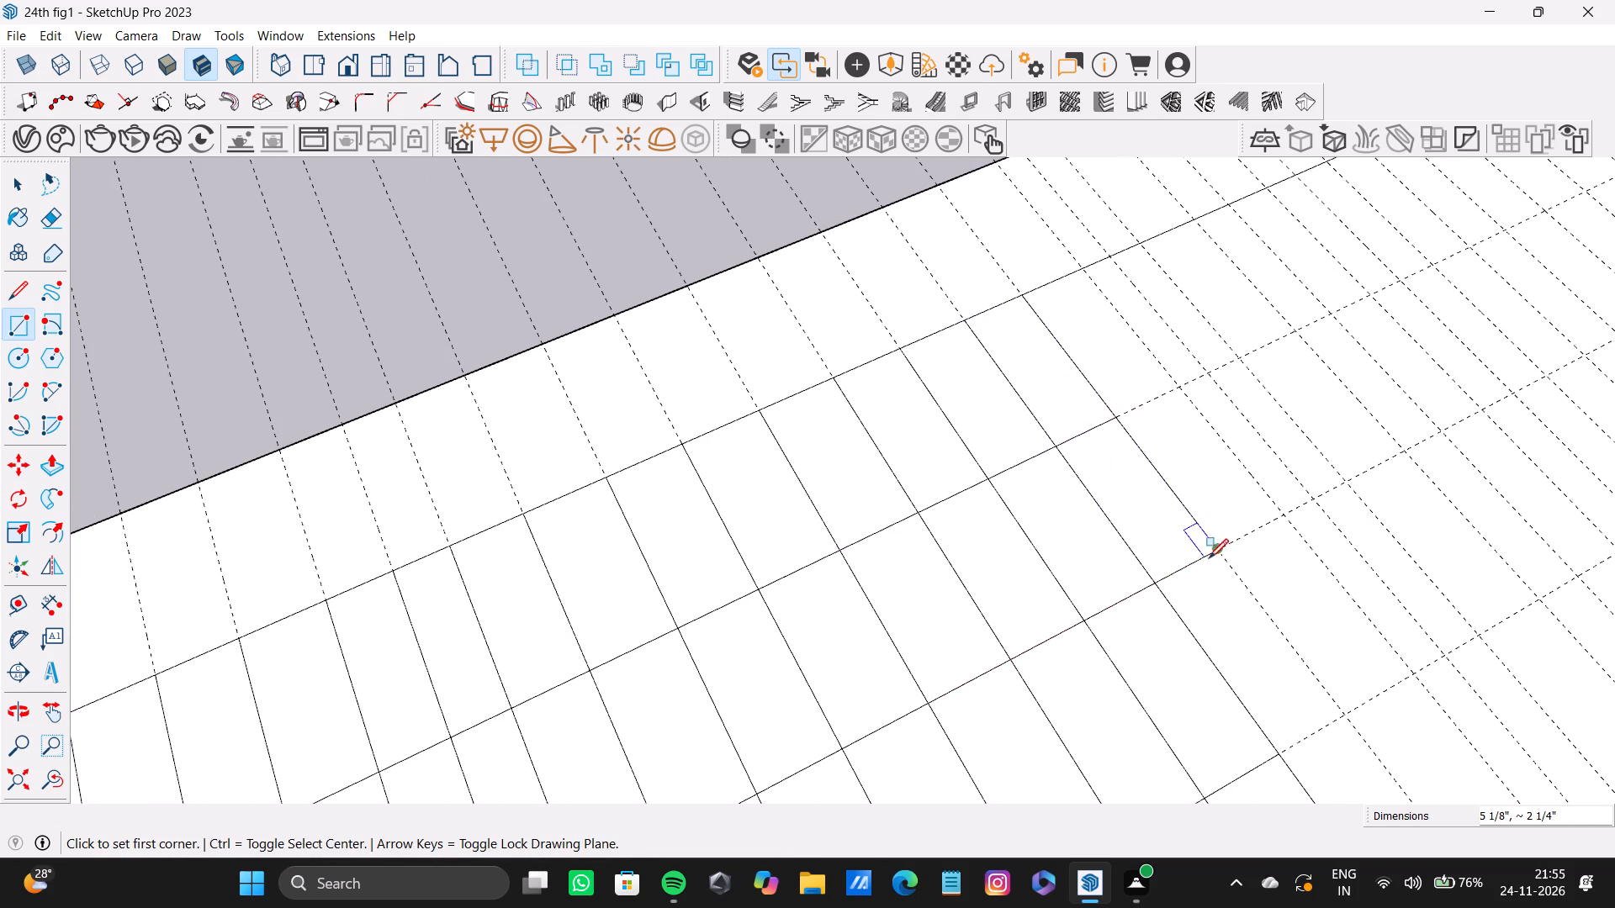
{"action": "left_click", "coordinate": [1152, 581]}
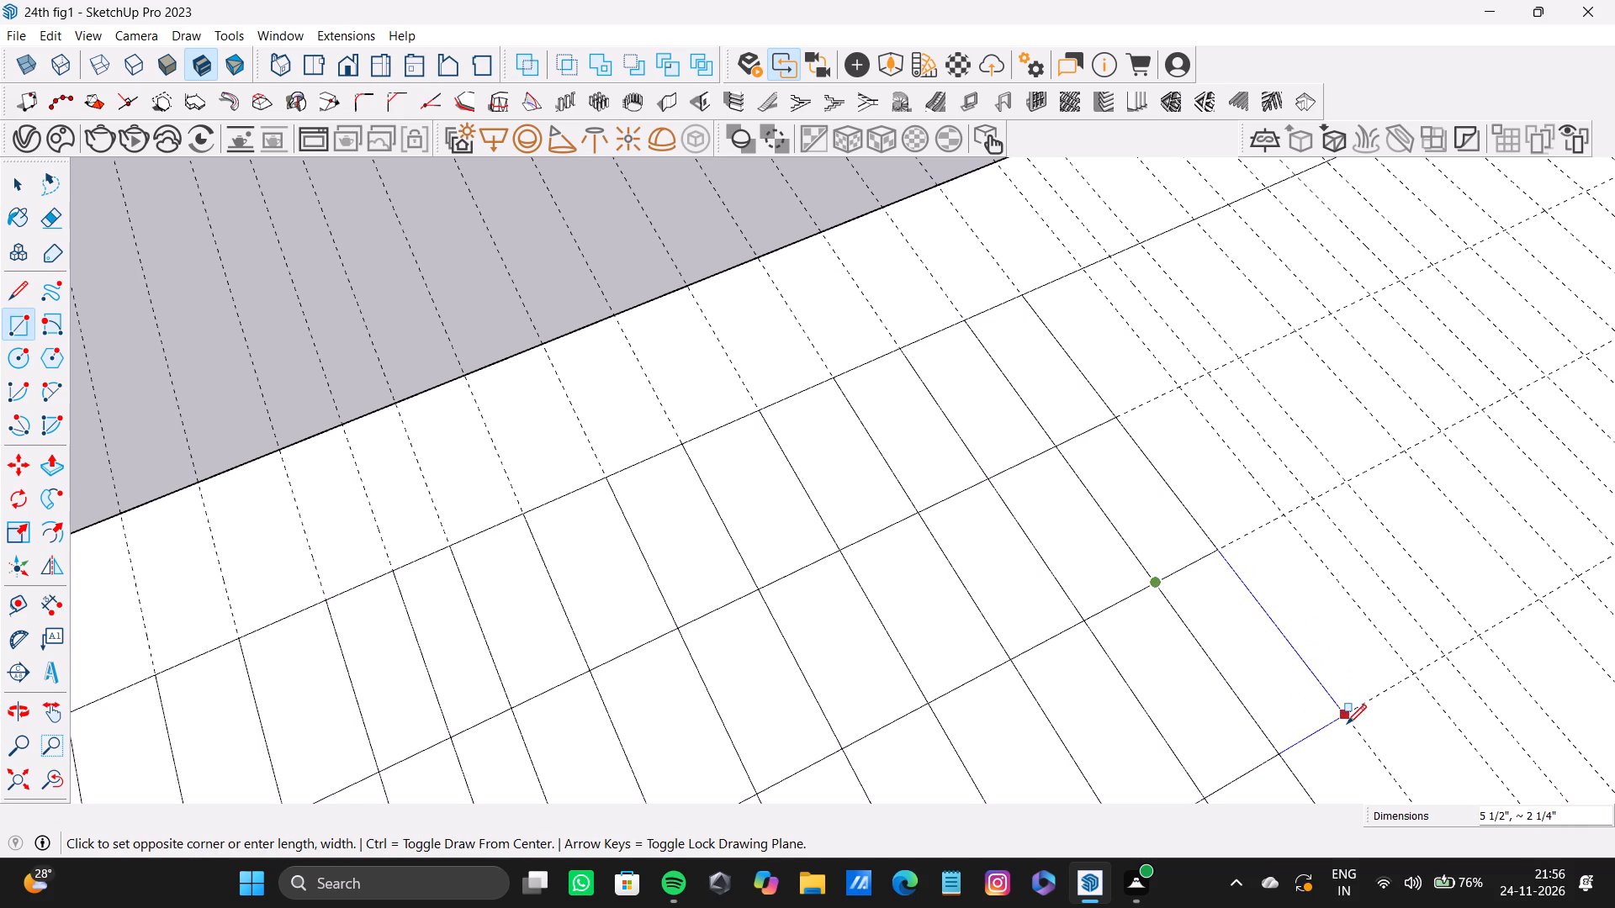
{"action": "left_click_drag", "start_coordinate": [1347, 724], "coordinate": [1344, 715]}
{"action": "scroll", "coordinate": [1144, 606], "scroll_direction": "down", "scroll_amount": 8}
{"action": "middle_click_drag", "start_coordinate": [1158, 618], "coordinate": [1166, 643]}
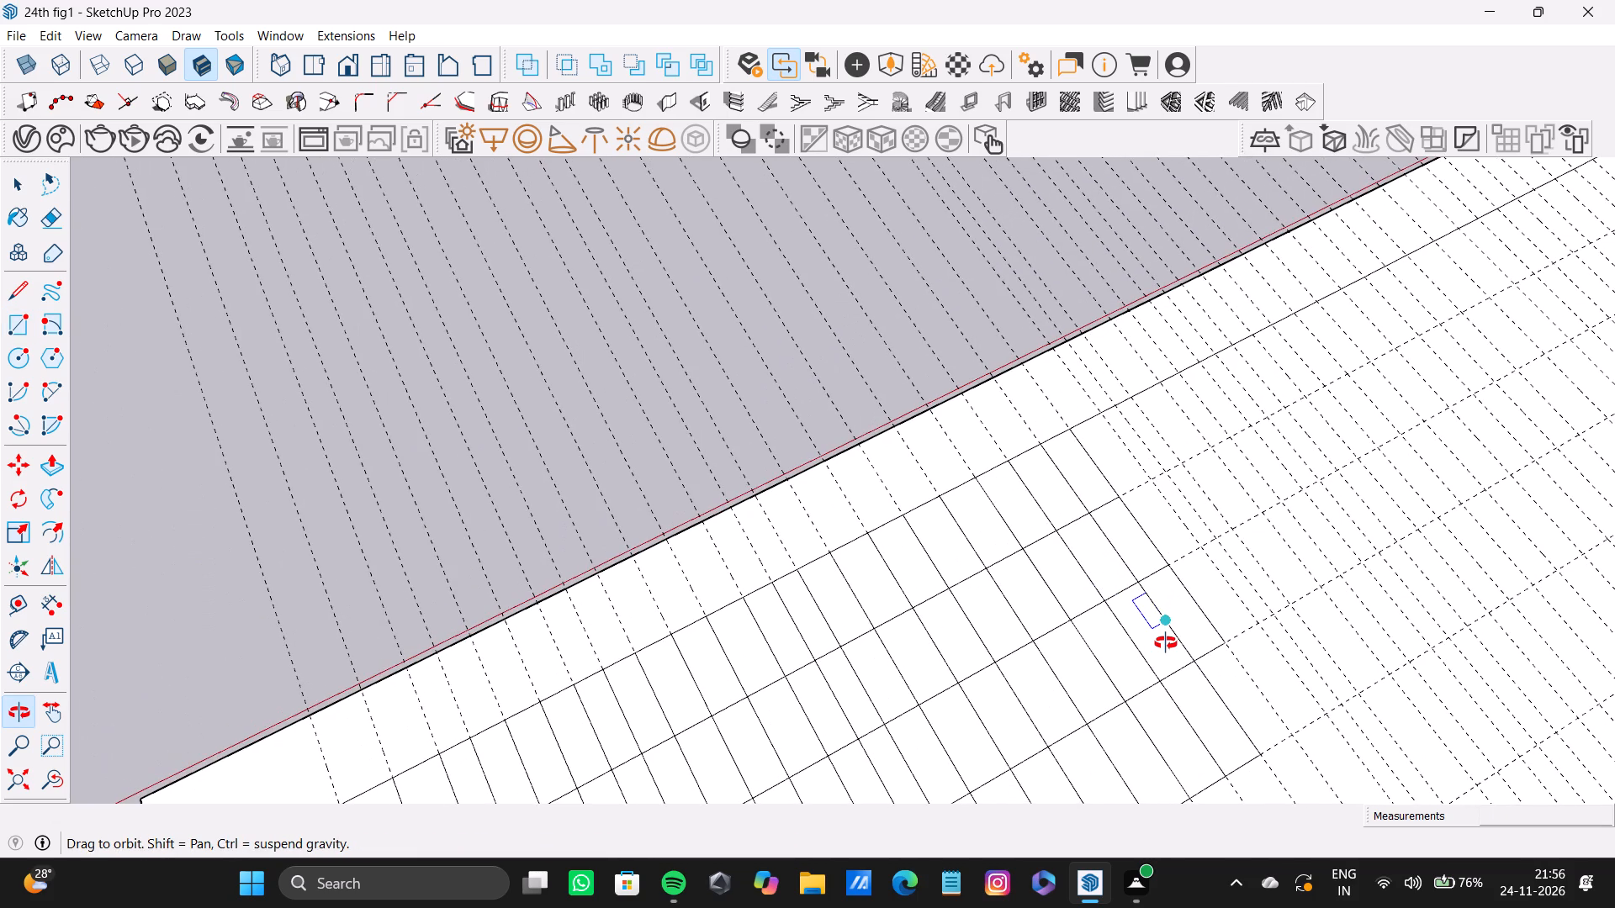
{"action": "middle_click_drag", "start_coordinate": [1166, 643], "coordinate": [1081, 479]}
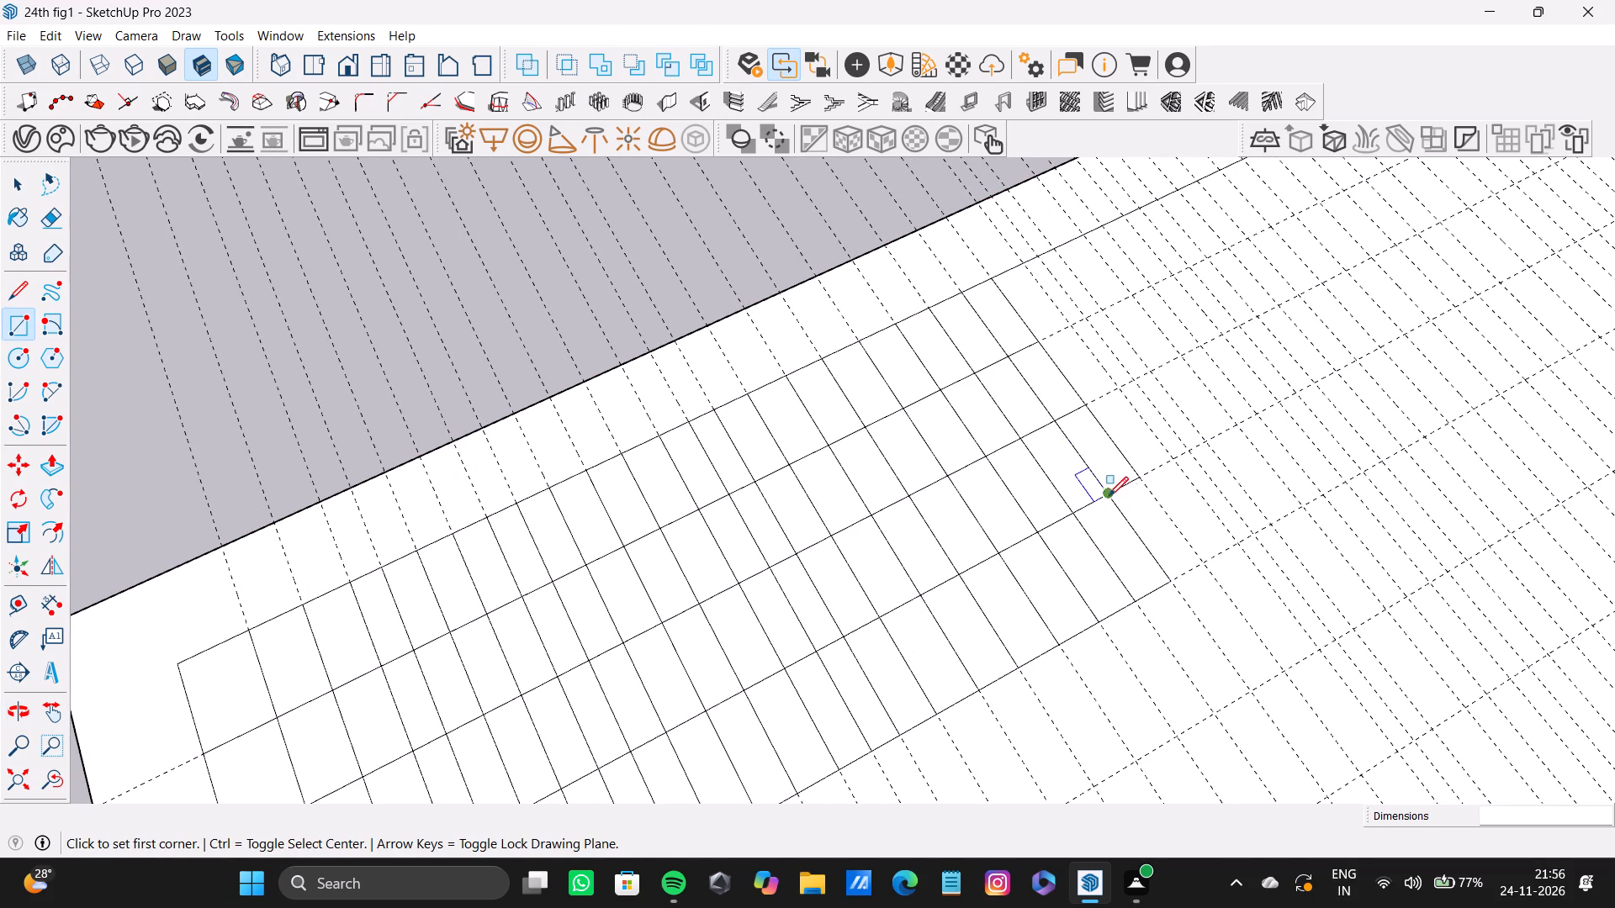
{"action": "left_click_drag", "start_coordinate": [1114, 494], "coordinate": [1202, 558]}
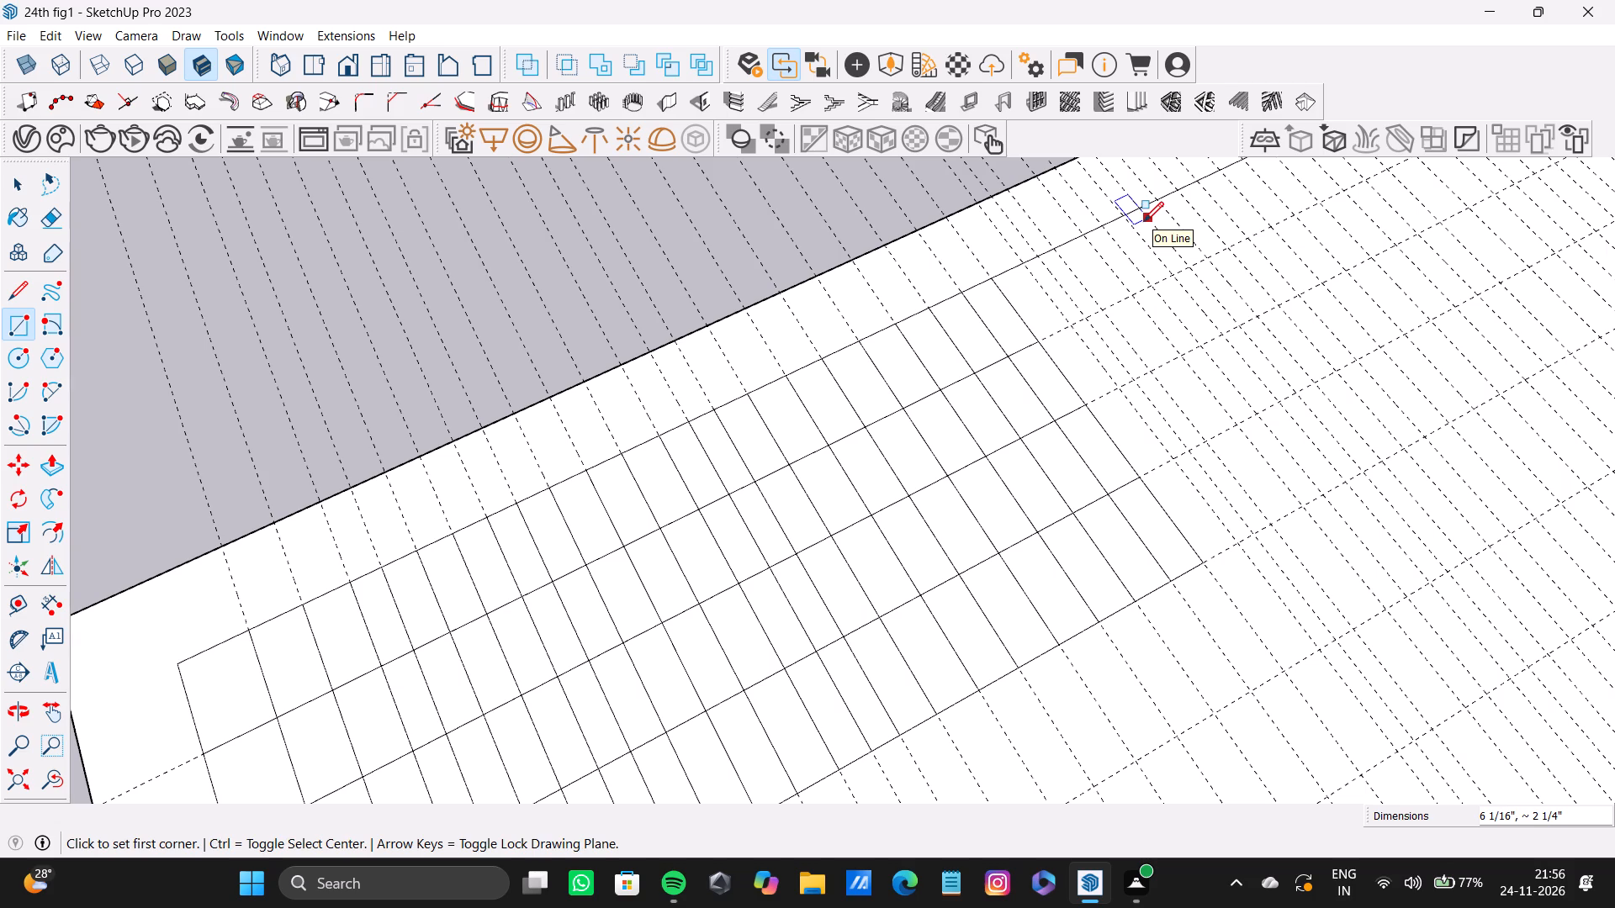
Trace the twenty-third cell of all four rows with 2 7/16 inch wide rectangles, 5 7/16 inches long in the first row and 6 1/16 in the fourth.
{"action": "scroll", "coordinate": [1016, 288], "scroll_direction": "up", "scroll_amount": 4}
{"action": "middle_click_drag", "start_coordinate": [1020, 336], "coordinate": [890, 369]}
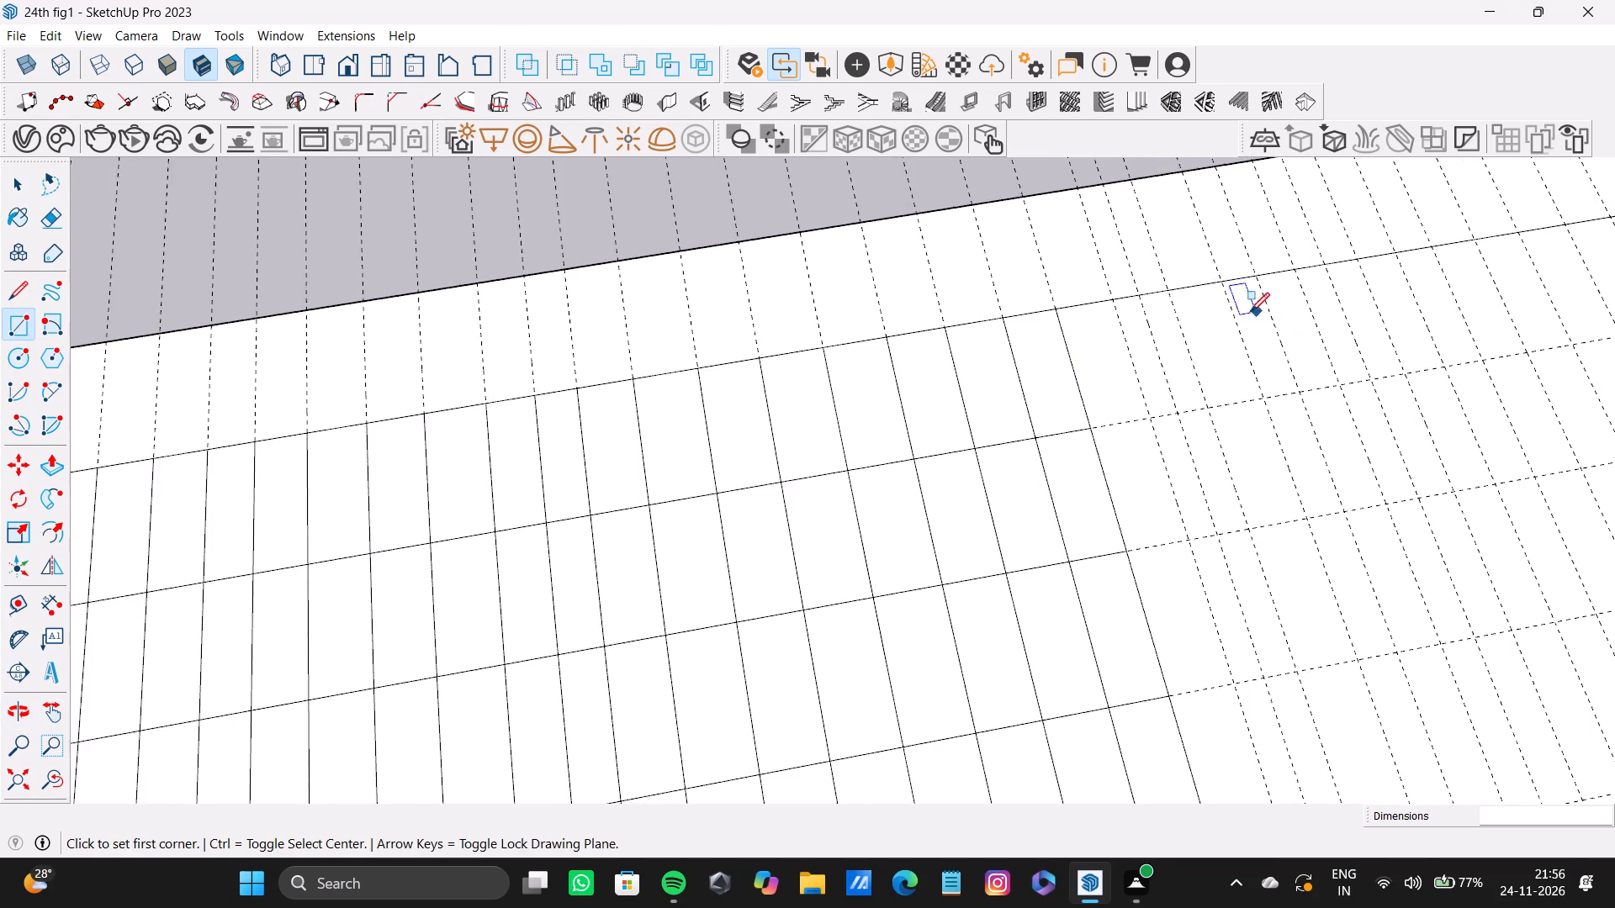
{"action": "scroll", "coordinate": [1231, 311], "scroll_direction": "up", "scroll_amount": 4}
{"action": "left_click", "coordinate": [983, 309]}
{"action": "left_click", "coordinate": [1116, 478]}
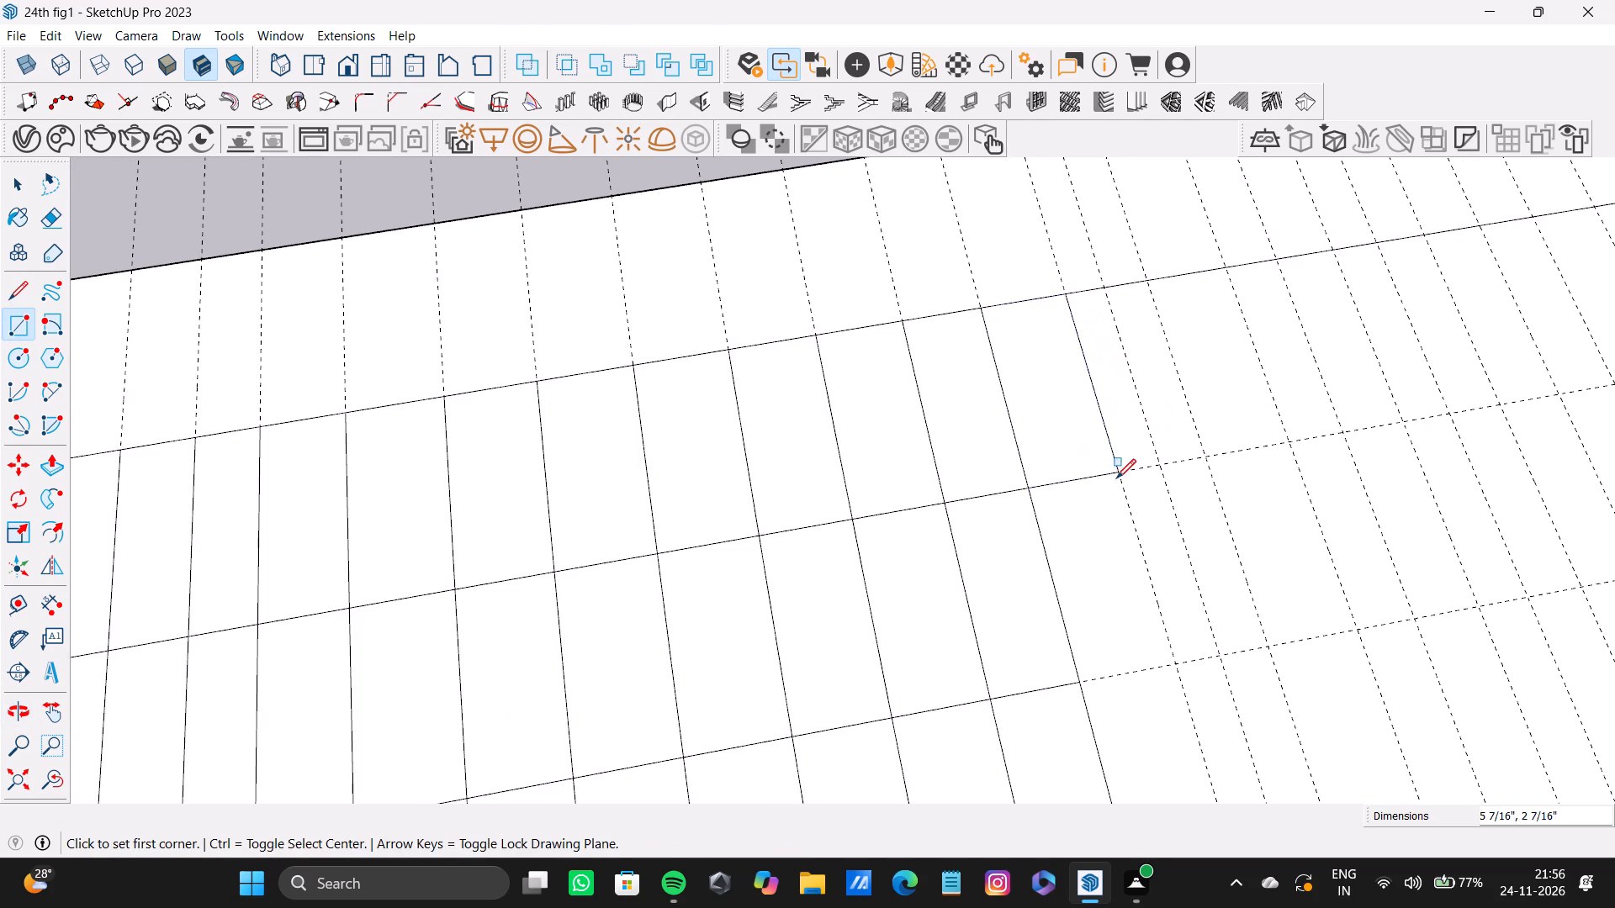
{"action": "left_click", "coordinate": [1030, 487]}
{"action": "left_click", "coordinate": [1178, 660]}
{"action": "scroll", "coordinate": [974, 599], "scroll_direction": "down", "scroll_amount": 2}
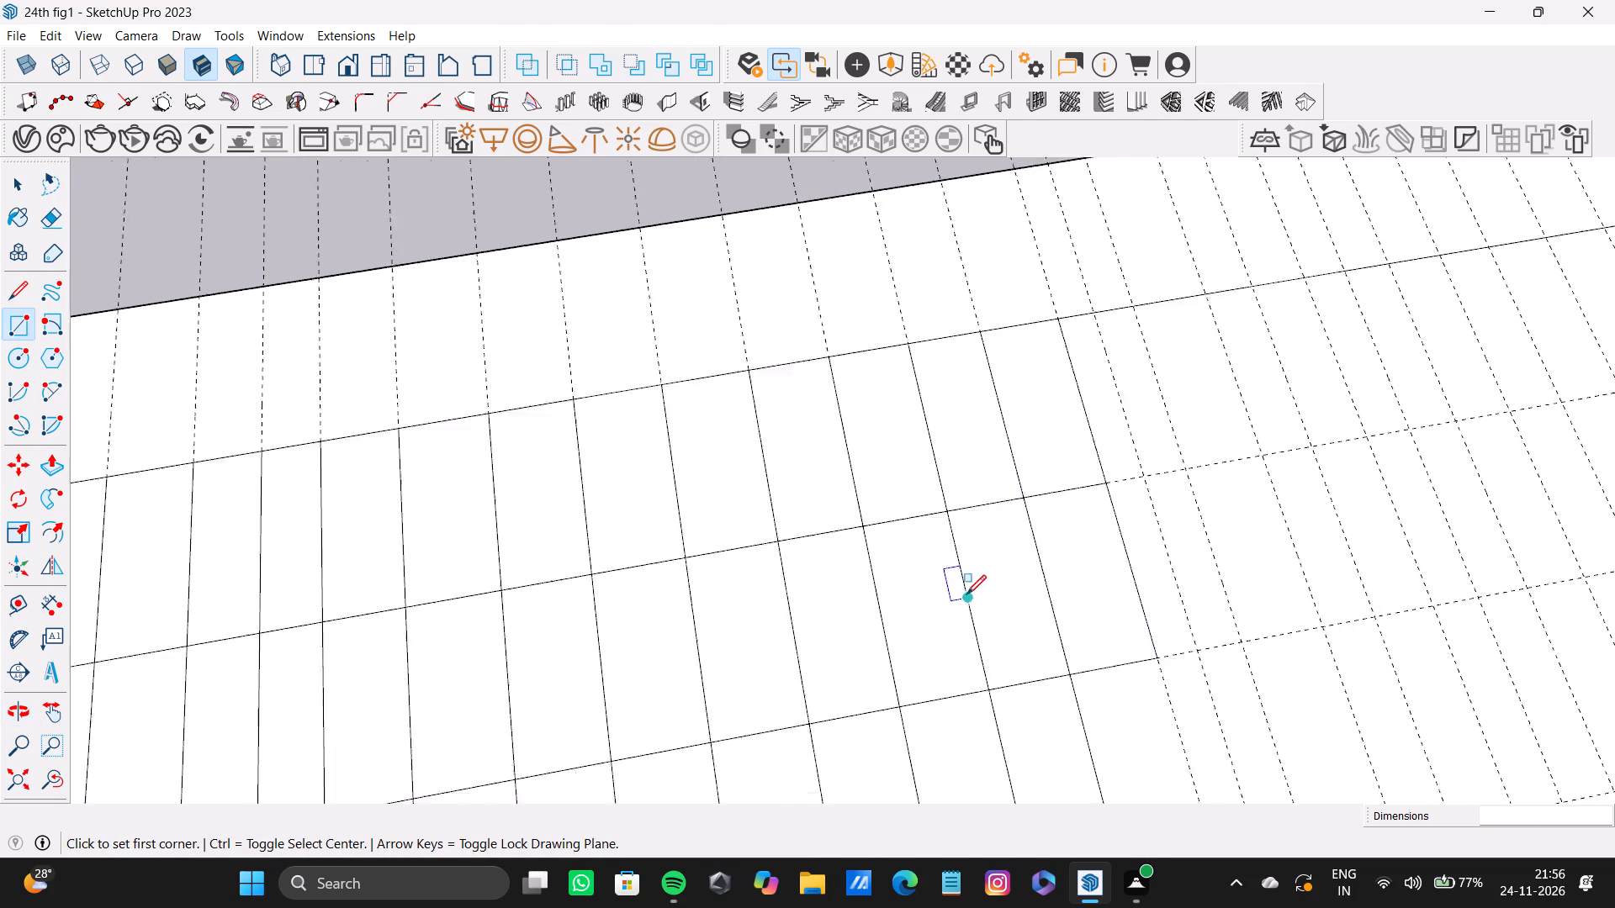
{"action": "scroll", "coordinate": [966, 594], "scroll_direction": "down", "scroll_amount": 5}
{"action": "middle_click_drag", "start_coordinate": [919, 556], "coordinate": [1349, 548]}
{"action": "scroll", "coordinate": [1062, 424], "scroll_direction": "up", "scroll_amount": 3}
{"action": "left_click_drag", "start_coordinate": [1031, 433], "coordinate": [1042, 430]}
{"action": "left_click", "coordinate": [1189, 430]}
{"action": "left_click", "coordinate": [1176, 478]}
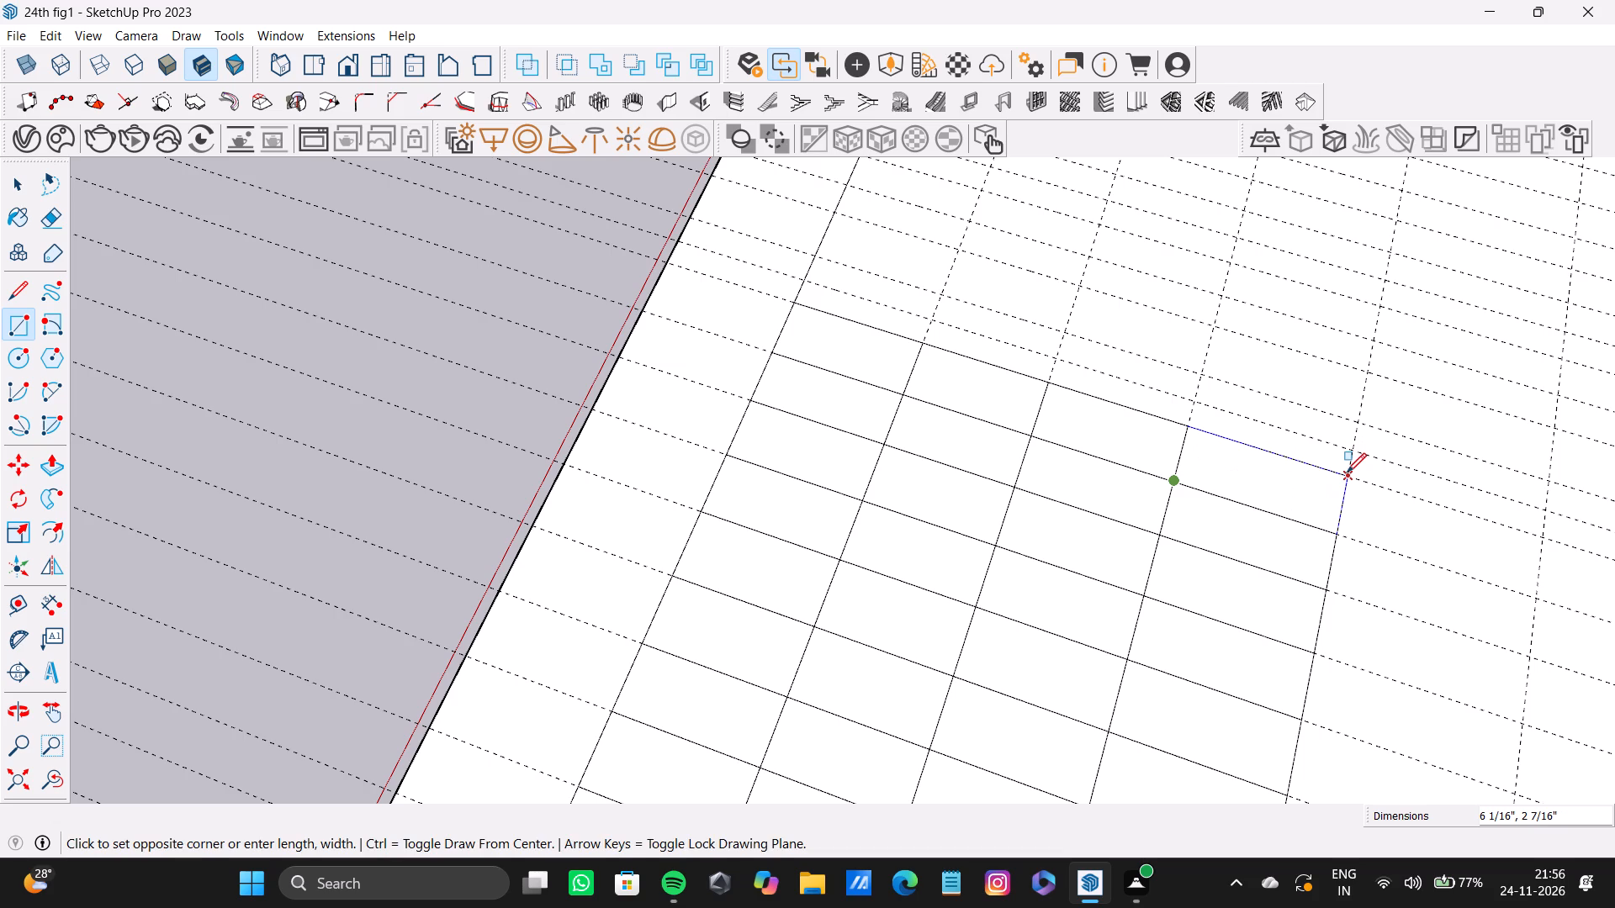
{"action": "left_click", "coordinate": [1348, 472]}
Trace the fifth row's twenty-third down to nineteenth cells with 7 1/16 inch long rectangles, the twenty-first 2 7/16 and nineteenth 2 5/8 inches wide.
{"action": "scroll", "coordinate": [973, 360], "scroll_direction": "down", "scroll_amount": 5}
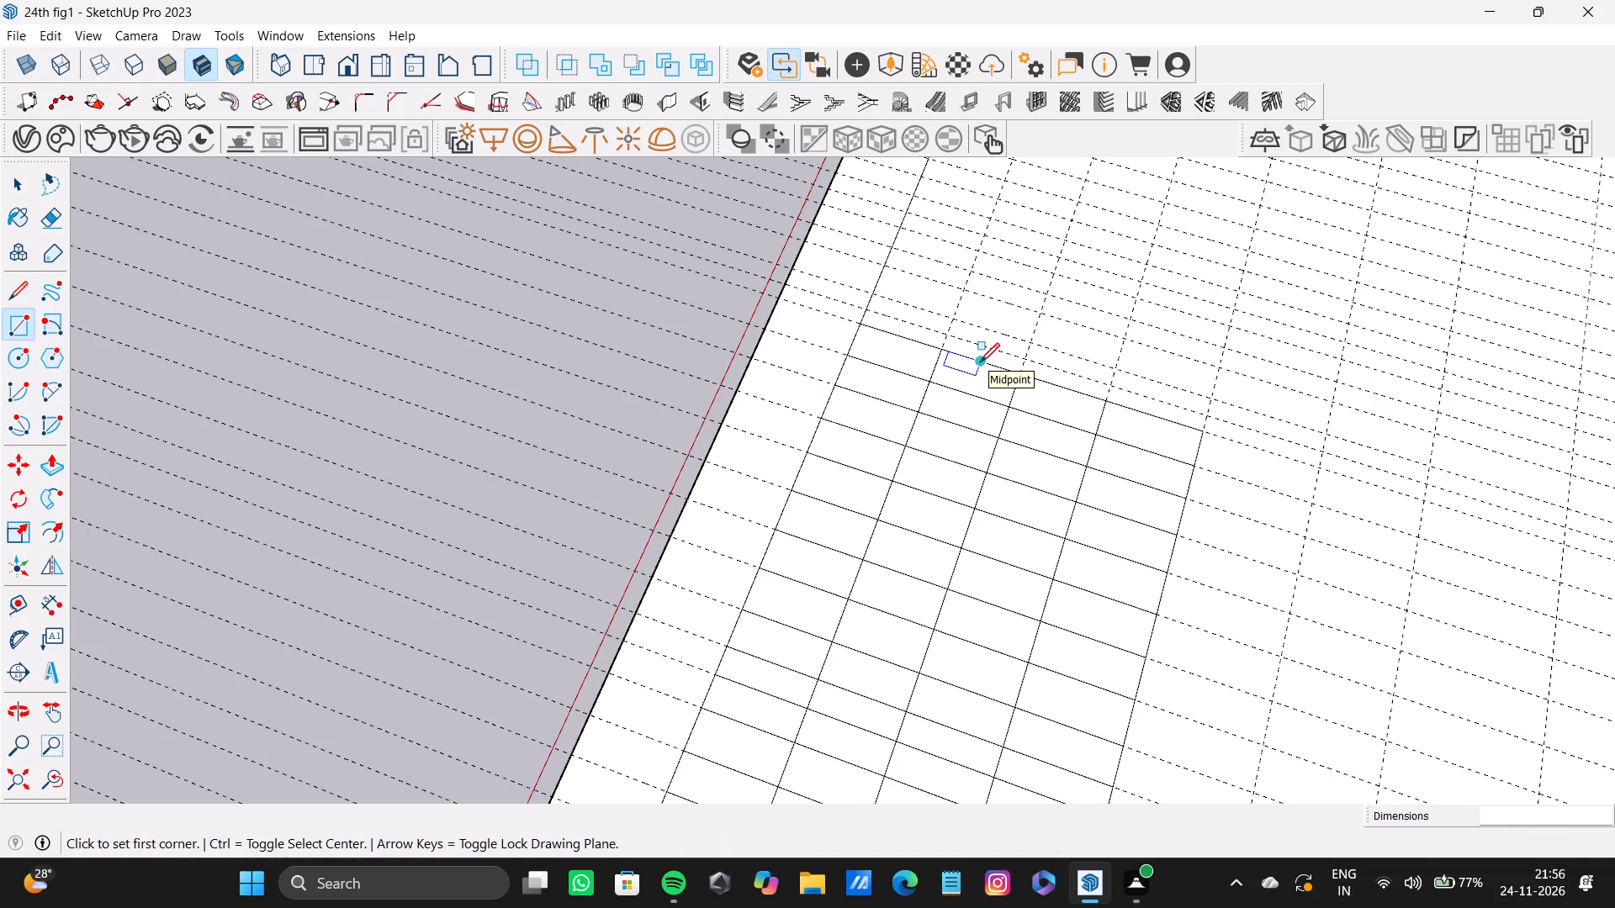
{"action": "scroll", "coordinate": [982, 362], "scroll_direction": "down", "scroll_amount": 5}
{"action": "scroll", "coordinate": [1160, 431], "scroll_direction": "up", "scroll_amount": 8}
{"action": "left_click", "coordinate": [1087, 384]}
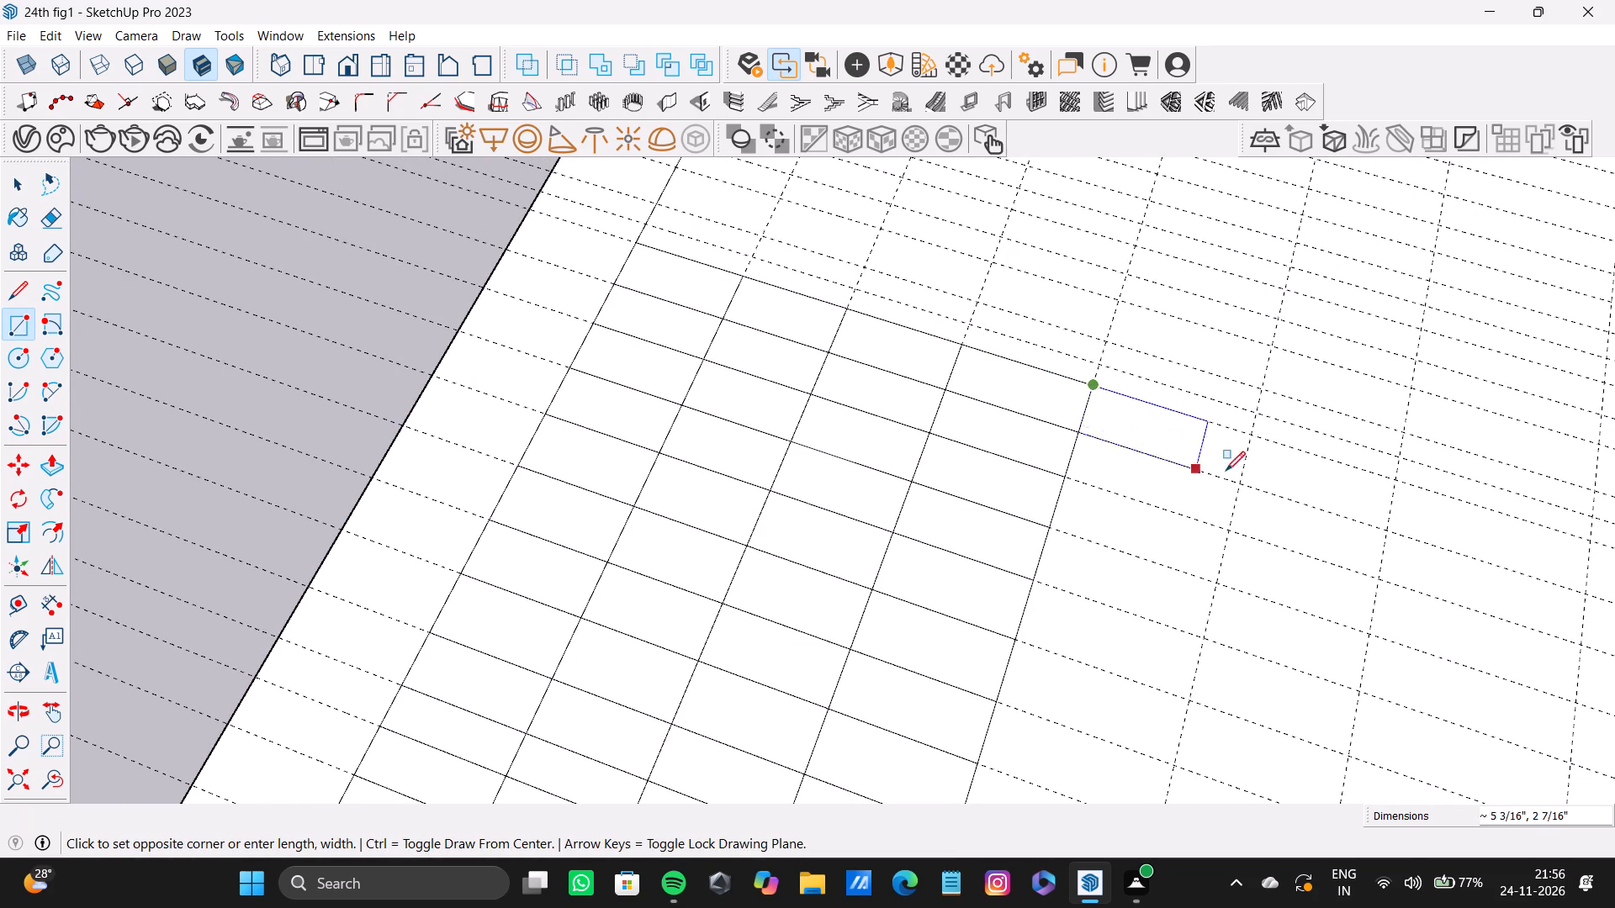
{"action": "left_click", "coordinate": [1242, 478]}
{"action": "left_click", "coordinate": [1083, 427]}
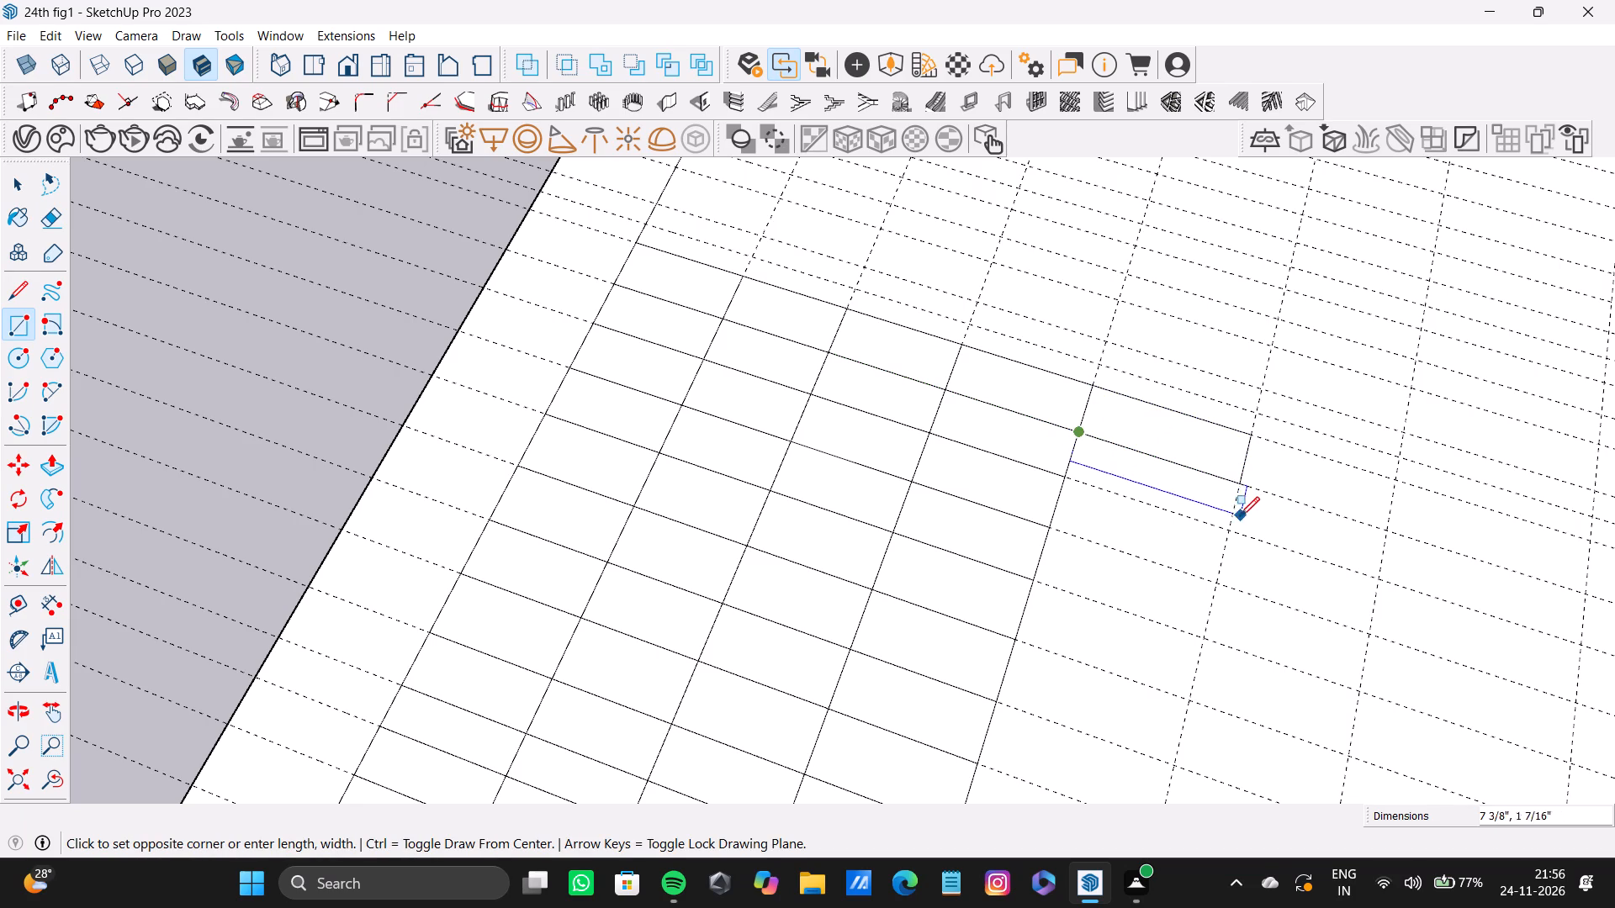
{"action": "left_click", "coordinate": [1233, 524]}
{"action": "left_click", "coordinate": [1060, 482]}
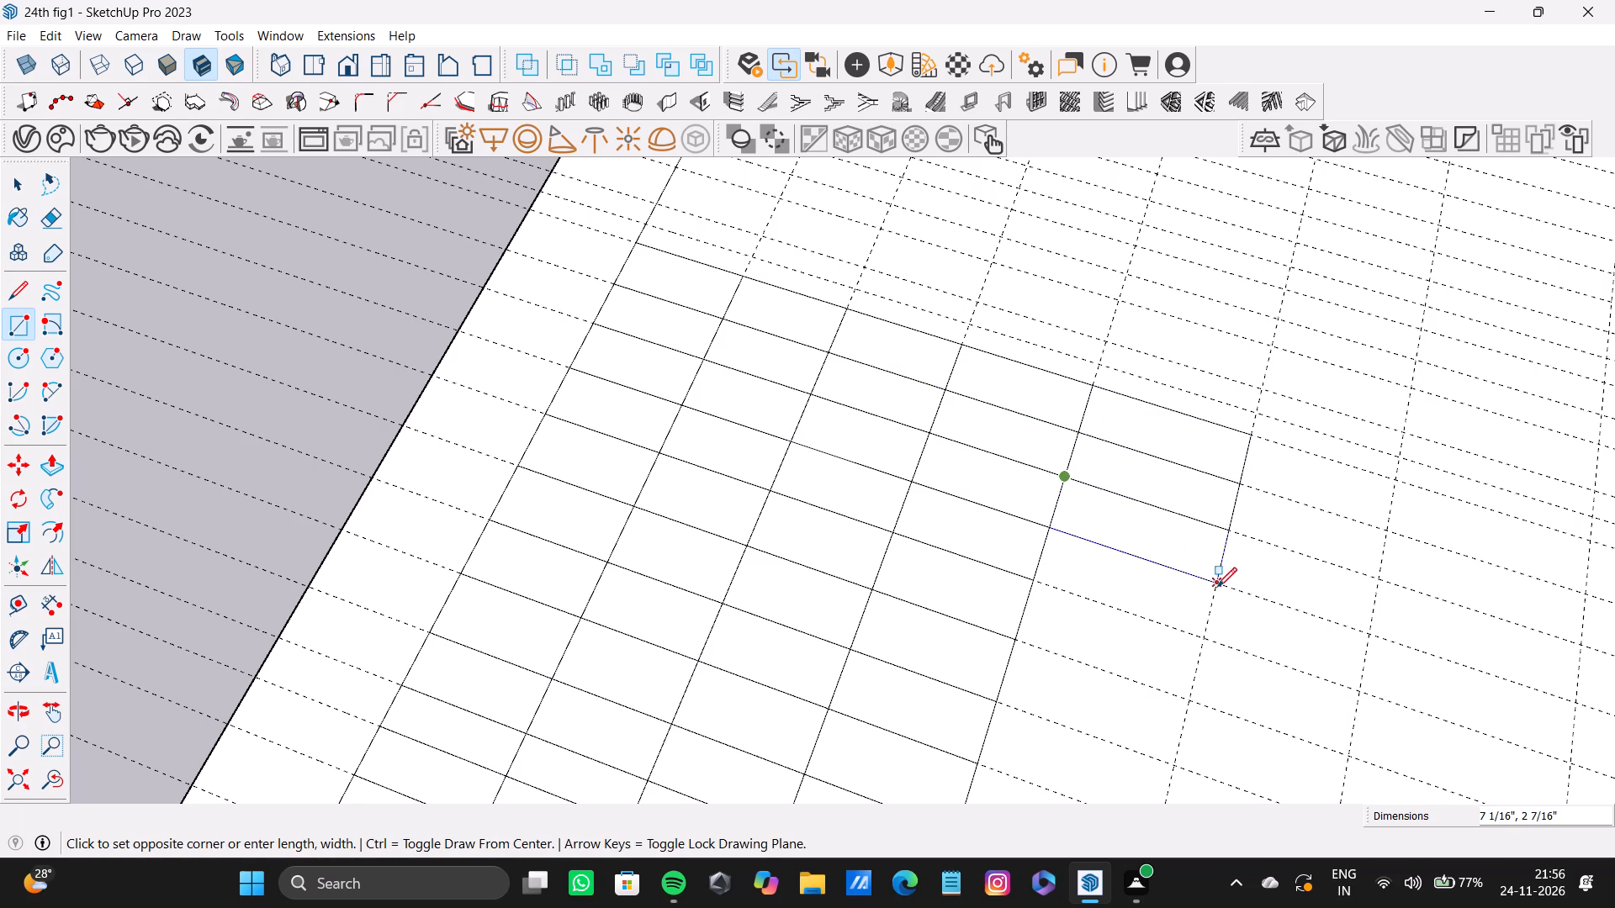
{"action": "left_click", "coordinate": [1217, 584]}
{"action": "left_click", "coordinate": [1049, 527]}
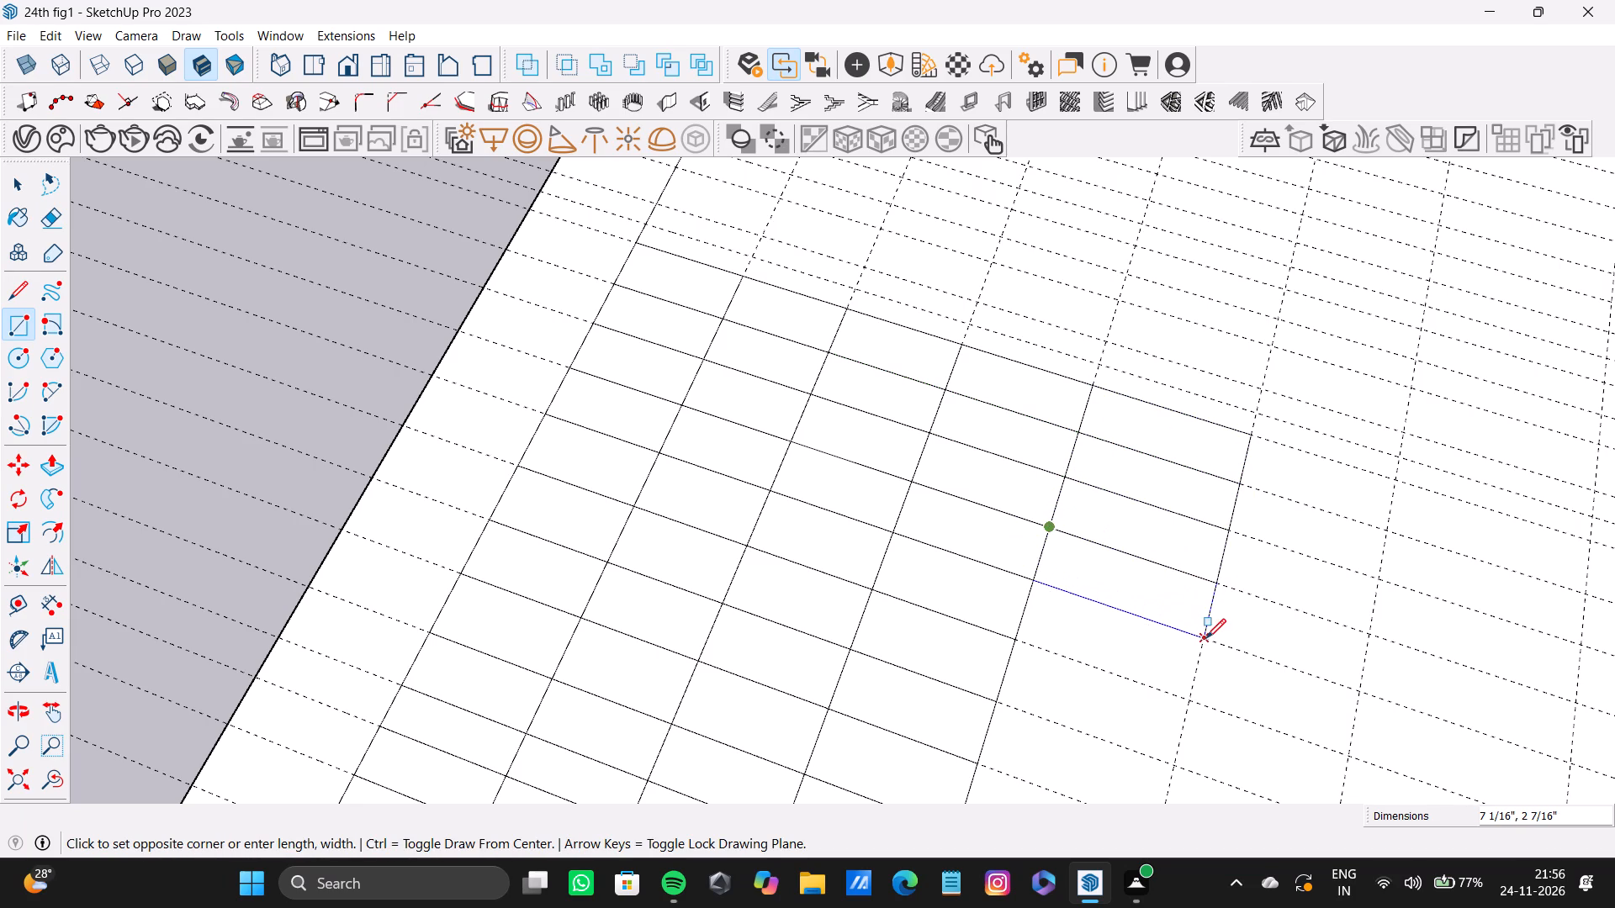
{"action": "left_click", "coordinate": [1206, 638]}
{"action": "left_click", "coordinate": [1025, 578]}
{"action": "left_click", "coordinate": [1187, 703]}
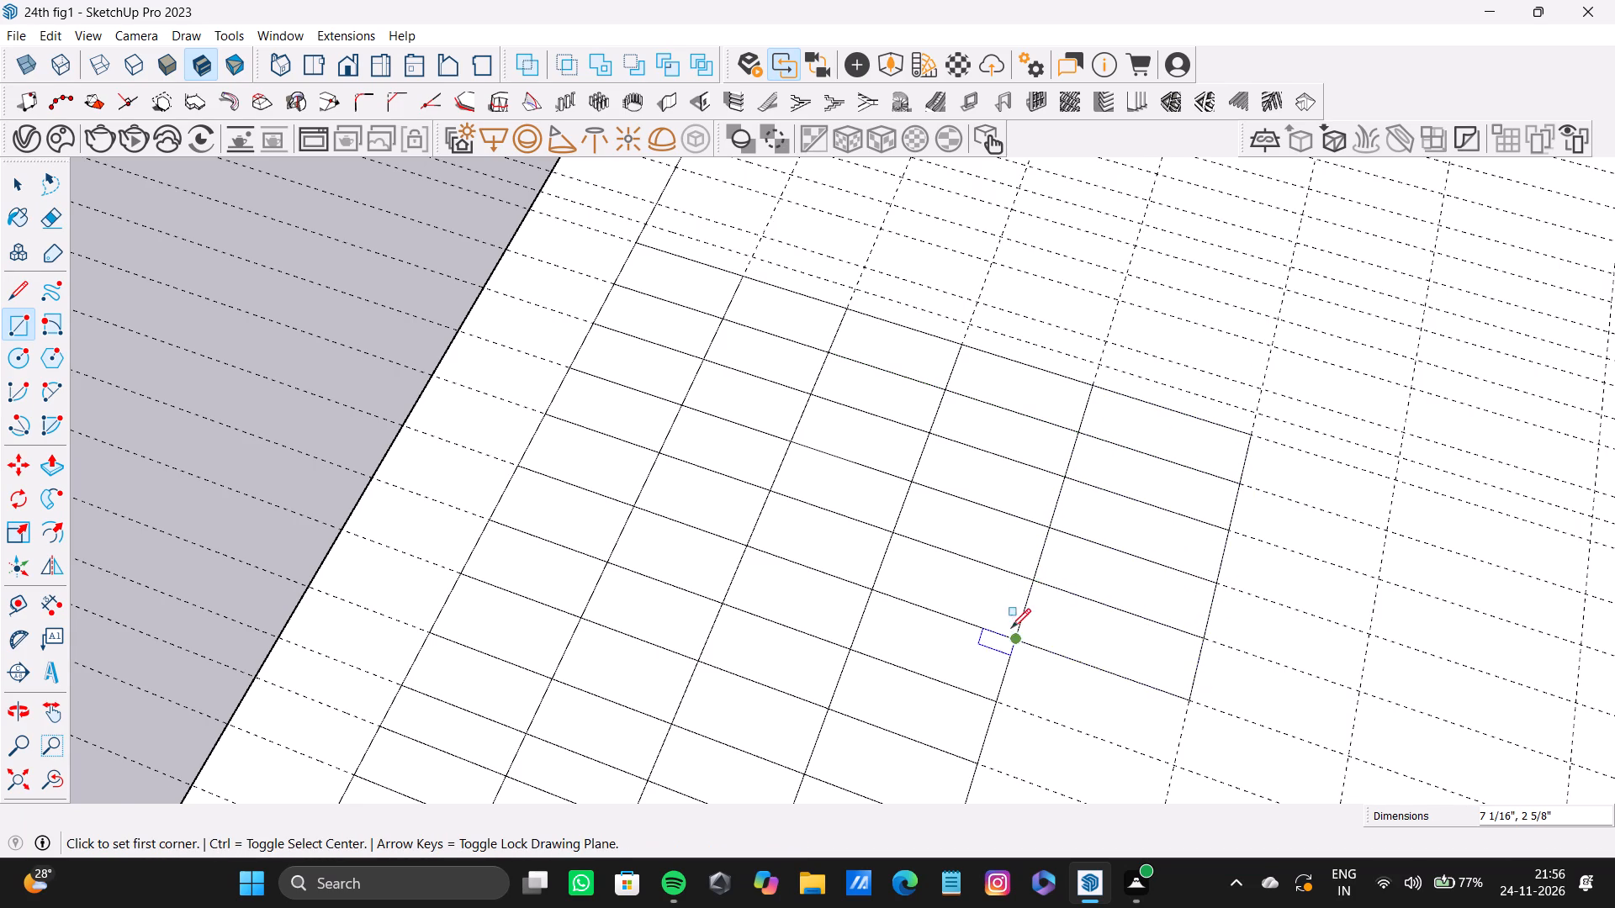
Trace the fifth row's eighteenth, seventeenth and sixteenth cells with rectangles, the eighteenth 7 1/16 by 2 5/8 inches and seventeenth 7 1/16 by 2 1/2.
{"action": "scroll", "coordinate": [1010, 627], "scroll_direction": "down", "scroll_amount": 6}
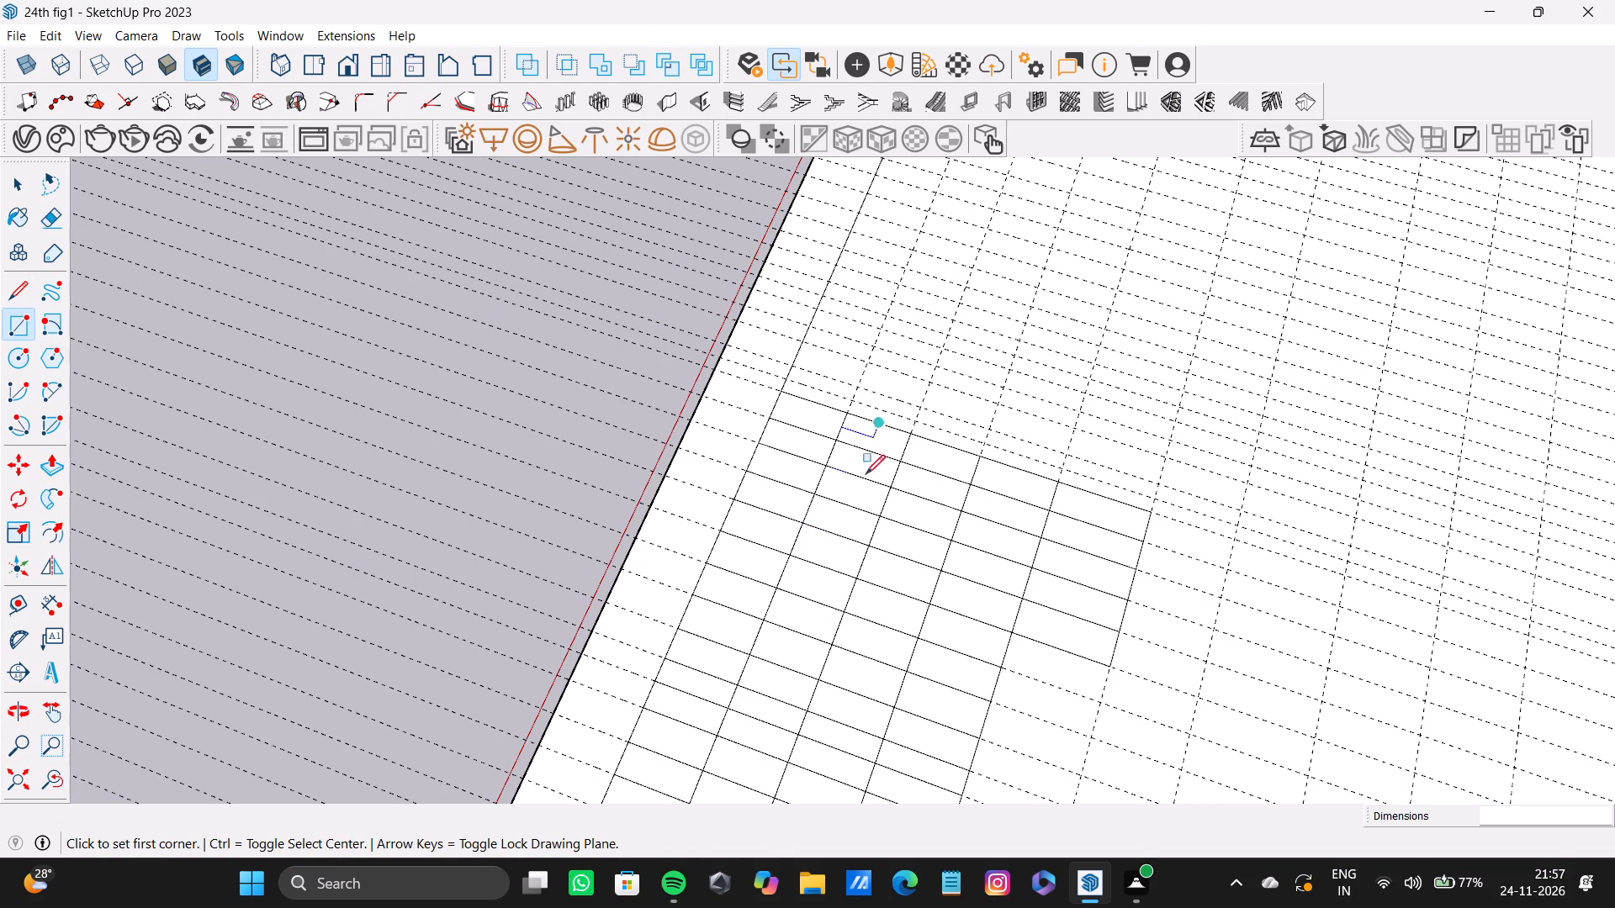
{"action": "scroll", "coordinate": [1022, 662], "scroll_direction": "up", "scroll_amount": 5}
{"action": "scroll", "coordinate": [1019, 662], "scroll_direction": "down", "scroll_amount": 9}
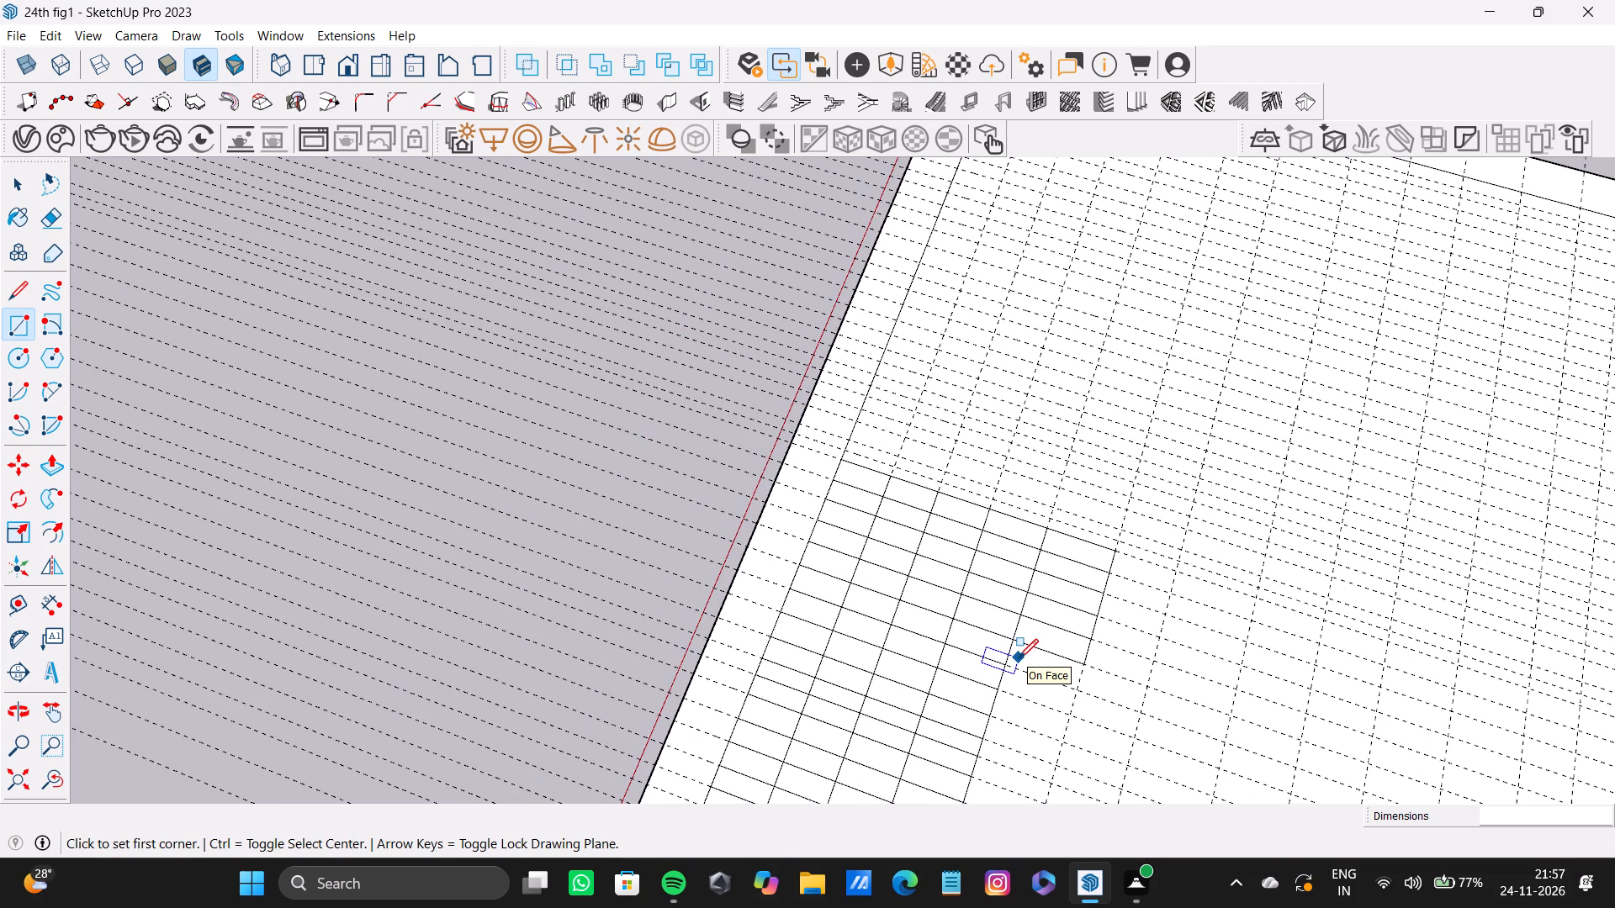
{"action": "scroll", "coordinate": [1019, 658], "scroll_direction": "down", "scroll_amount": 4}
{"action": "middle_click_drag", "start_coordinate": [1018, 655], "coordinate": [898, 340], "text": "shift"}
{"action": "scroll", "coordinate": [882, 426], "scroll_direction": "up", "scroll_amount": 4}
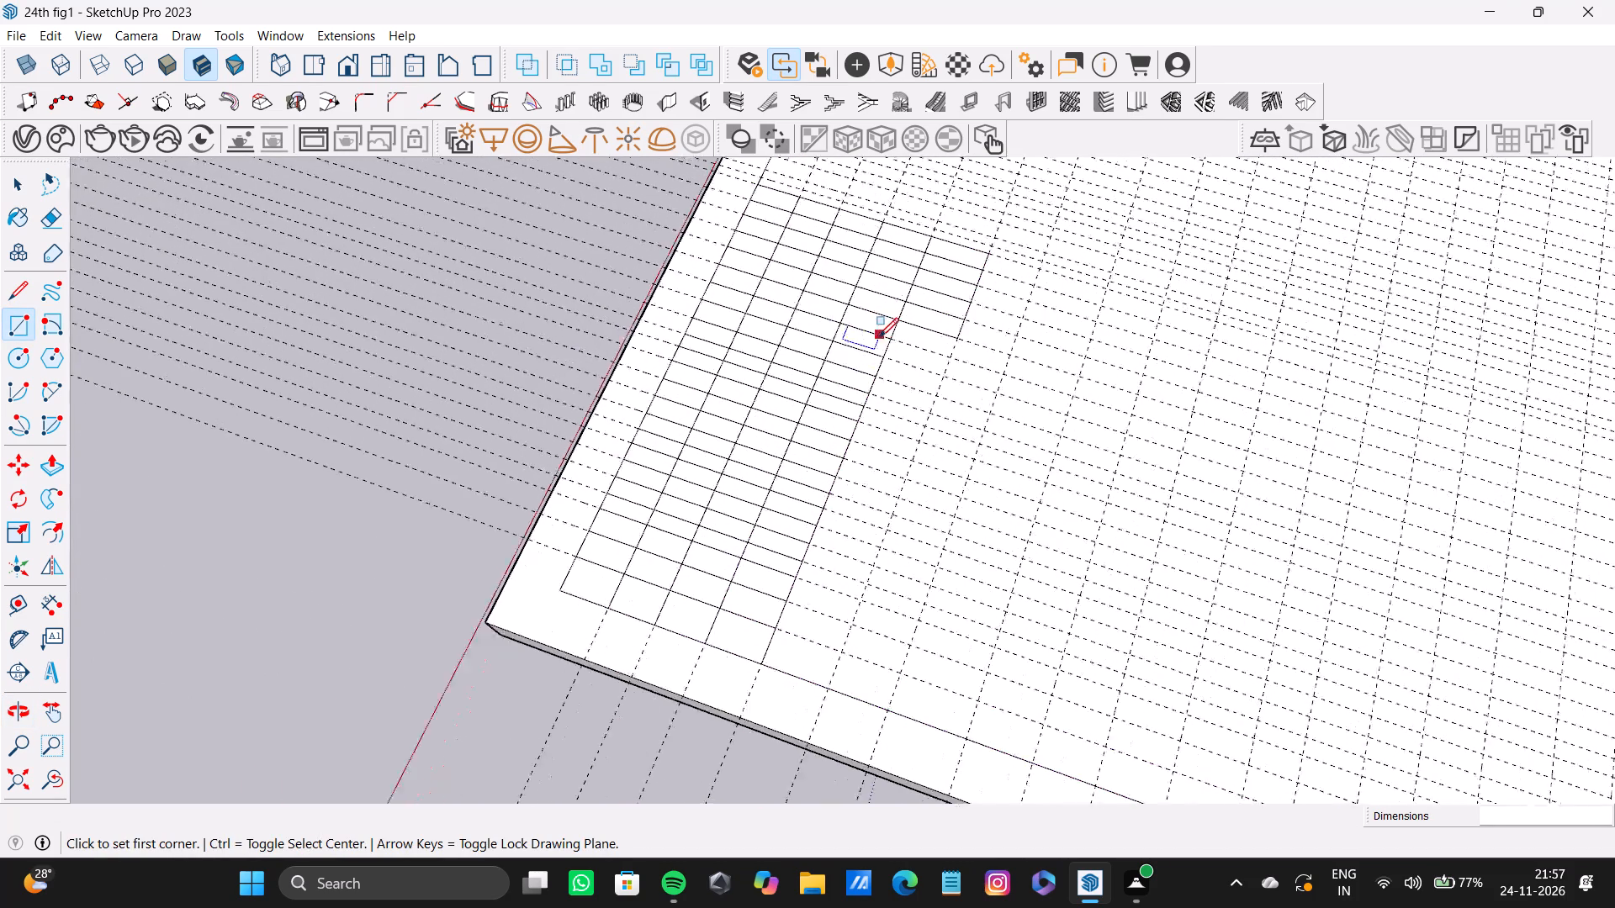
{"action": "scroll", "coordinate": [879, 337], "scroll_direction": "up", "scroll_amount": 9}
{"action": "left_click_drag", "start_coordinate": [929, 288], "coordinate": [934, 298]}
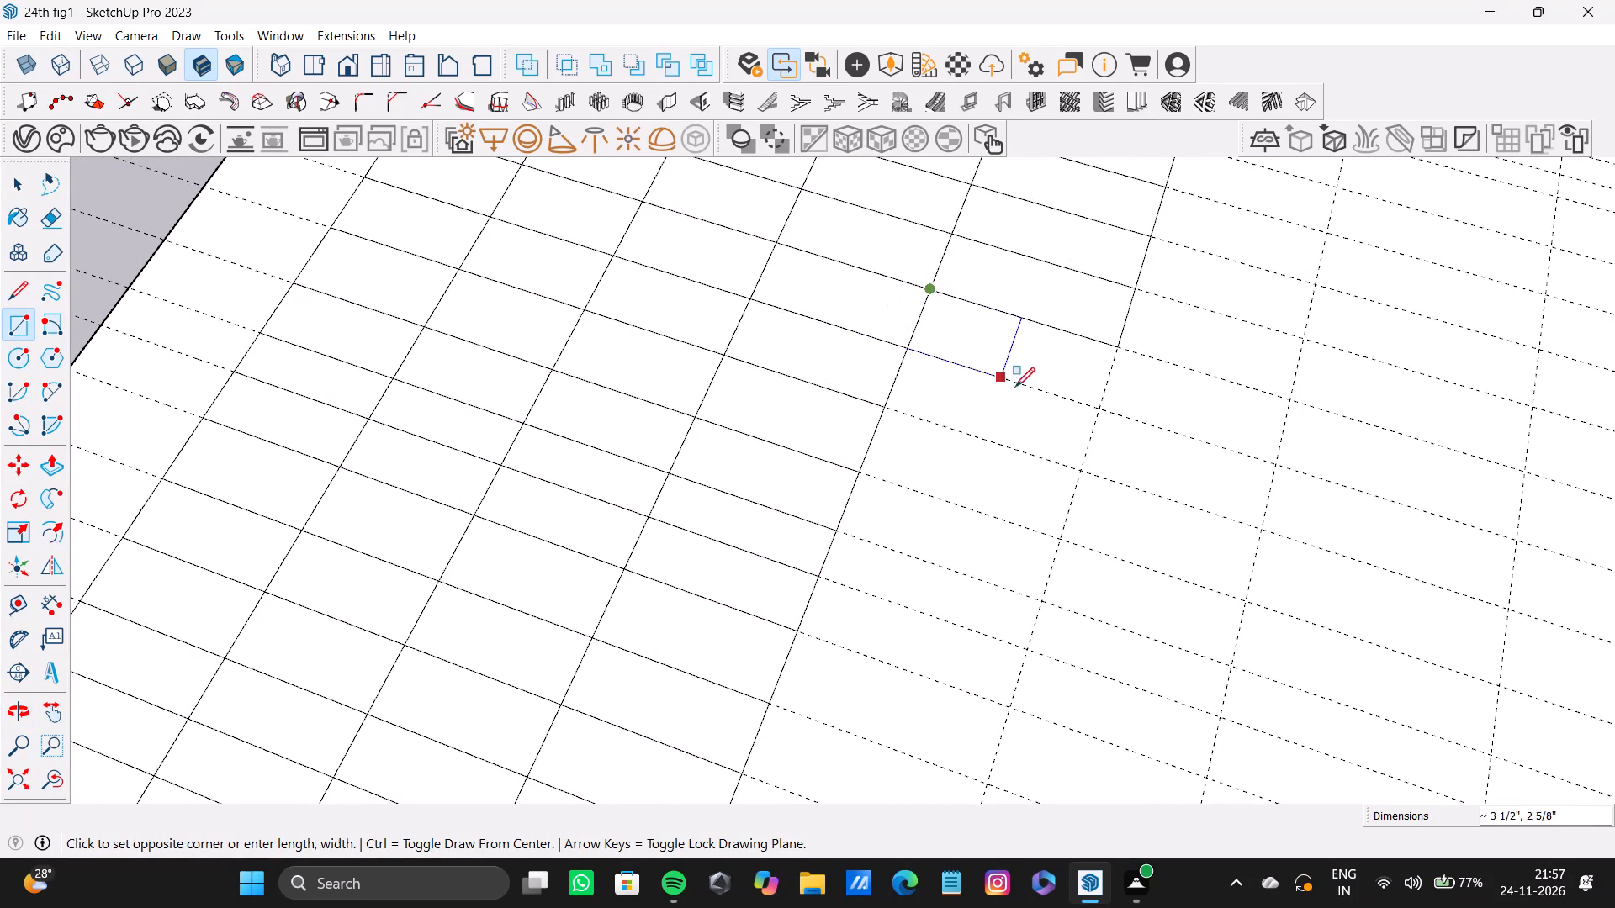
{"action": "left_click", "coordinate": [1103, 409]}
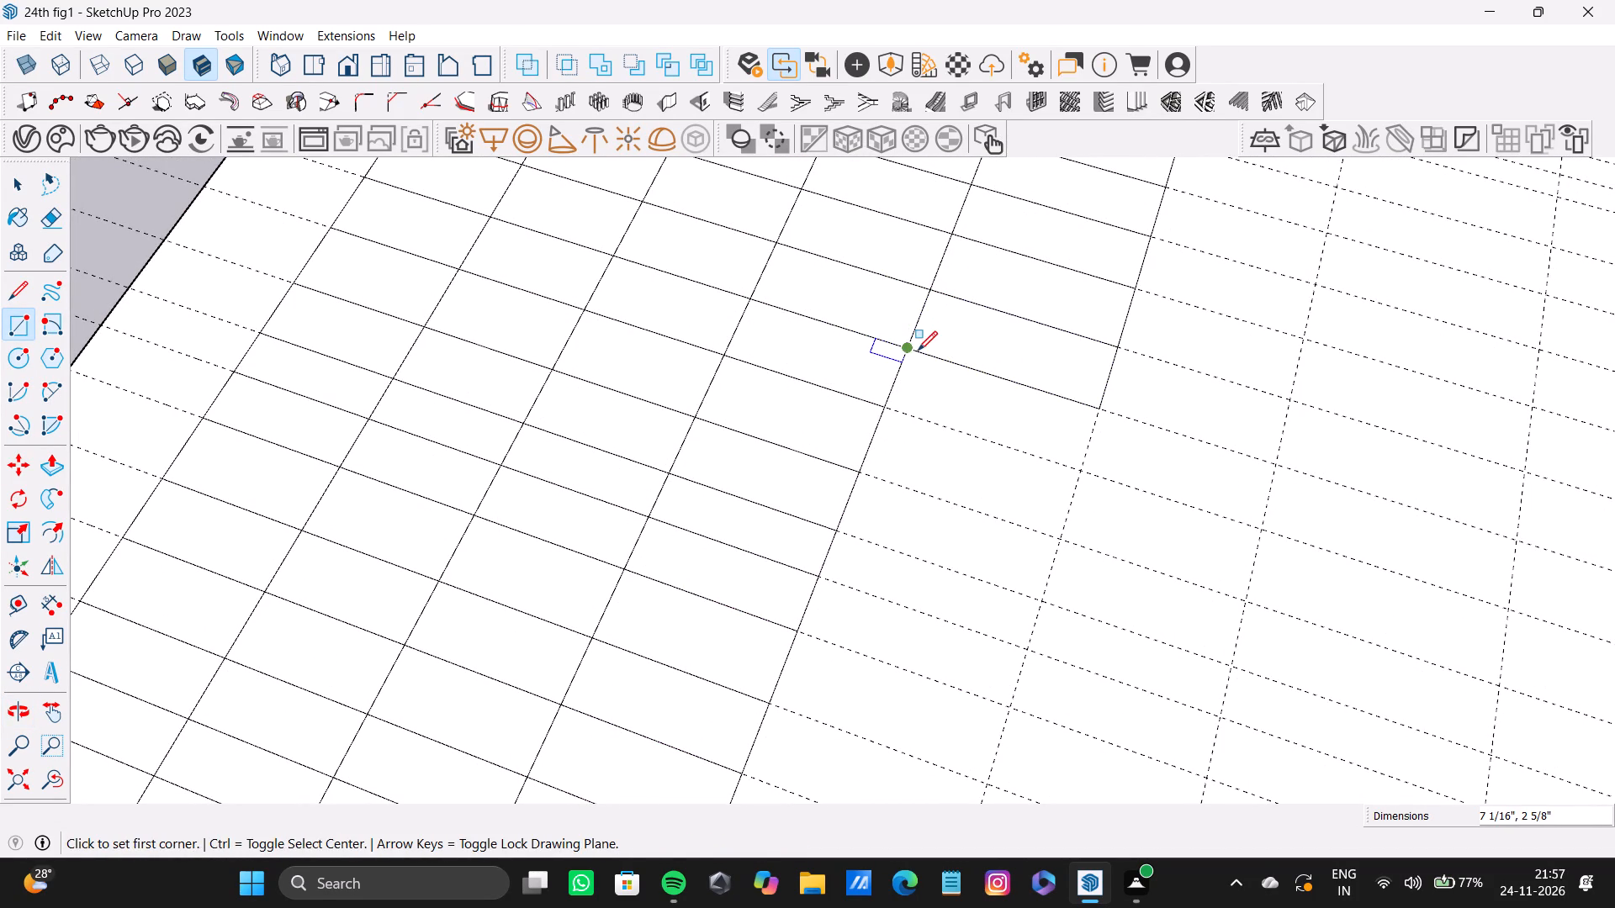
{"action": "left_click", "coordinate": [913, 345]}
{"action": "left_click", "coordinate": [1079, 469]}
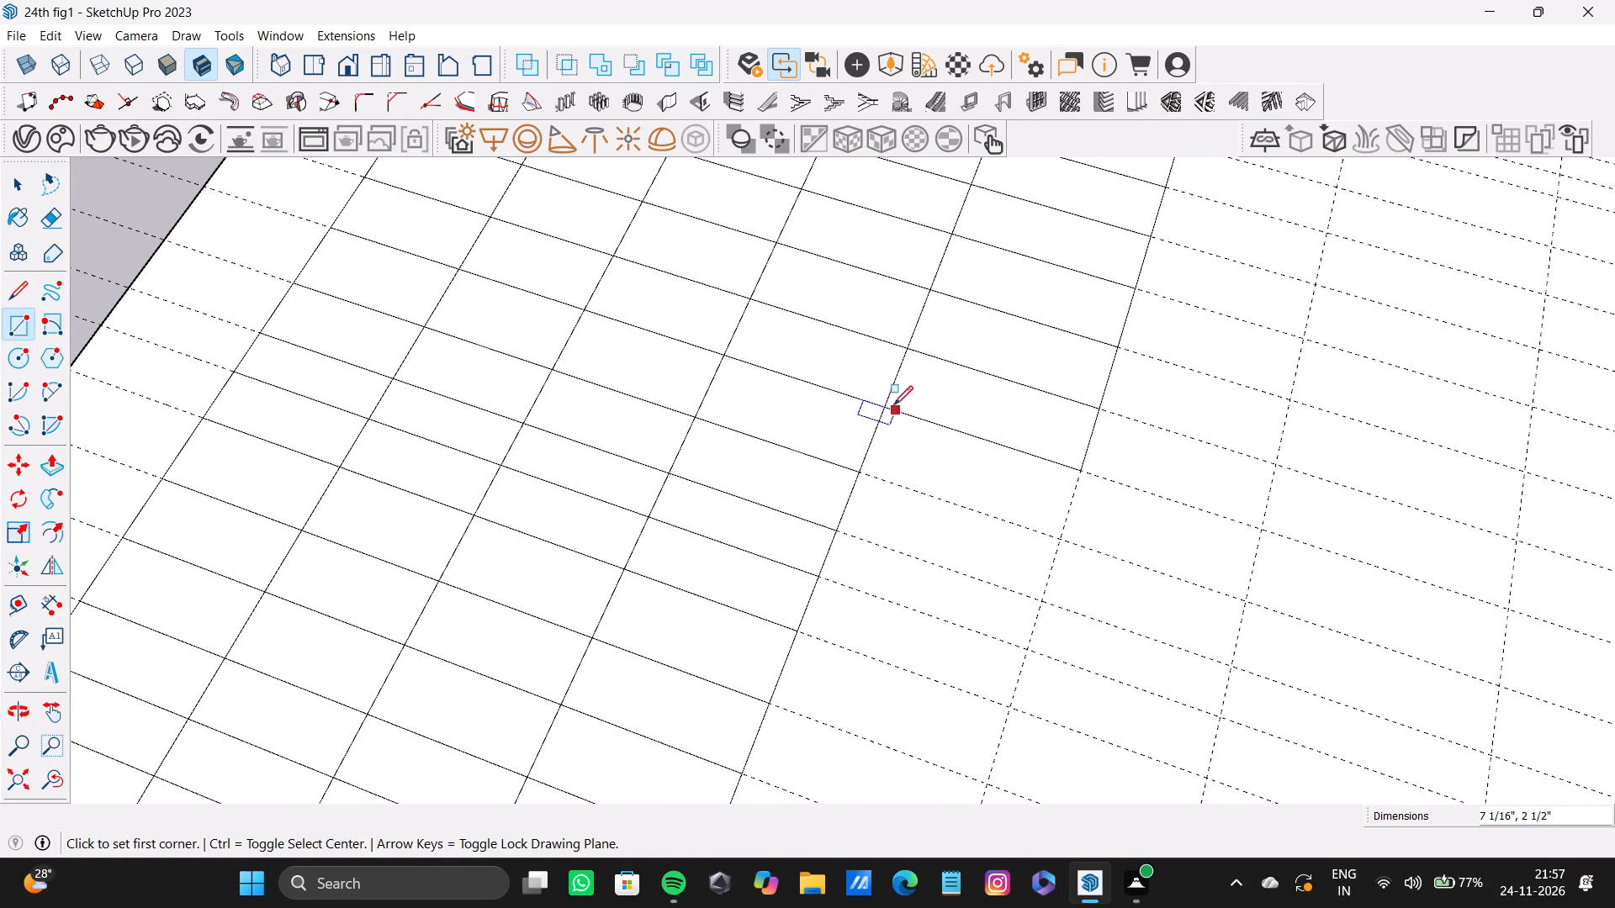
{"action": "left_click", "coordinate": [886, 402]}
{"action": "left_click", "coordinate": [1060, 538]}
Trace the fifth row's fifteenth down to twelfth cells with rectangles, the fourteenth 7 1/16 by 1 11/16 inches and thirteenth 7 1/16 by 1 15/16.
{"action": "left_click", "coordinate": [857, 475]}
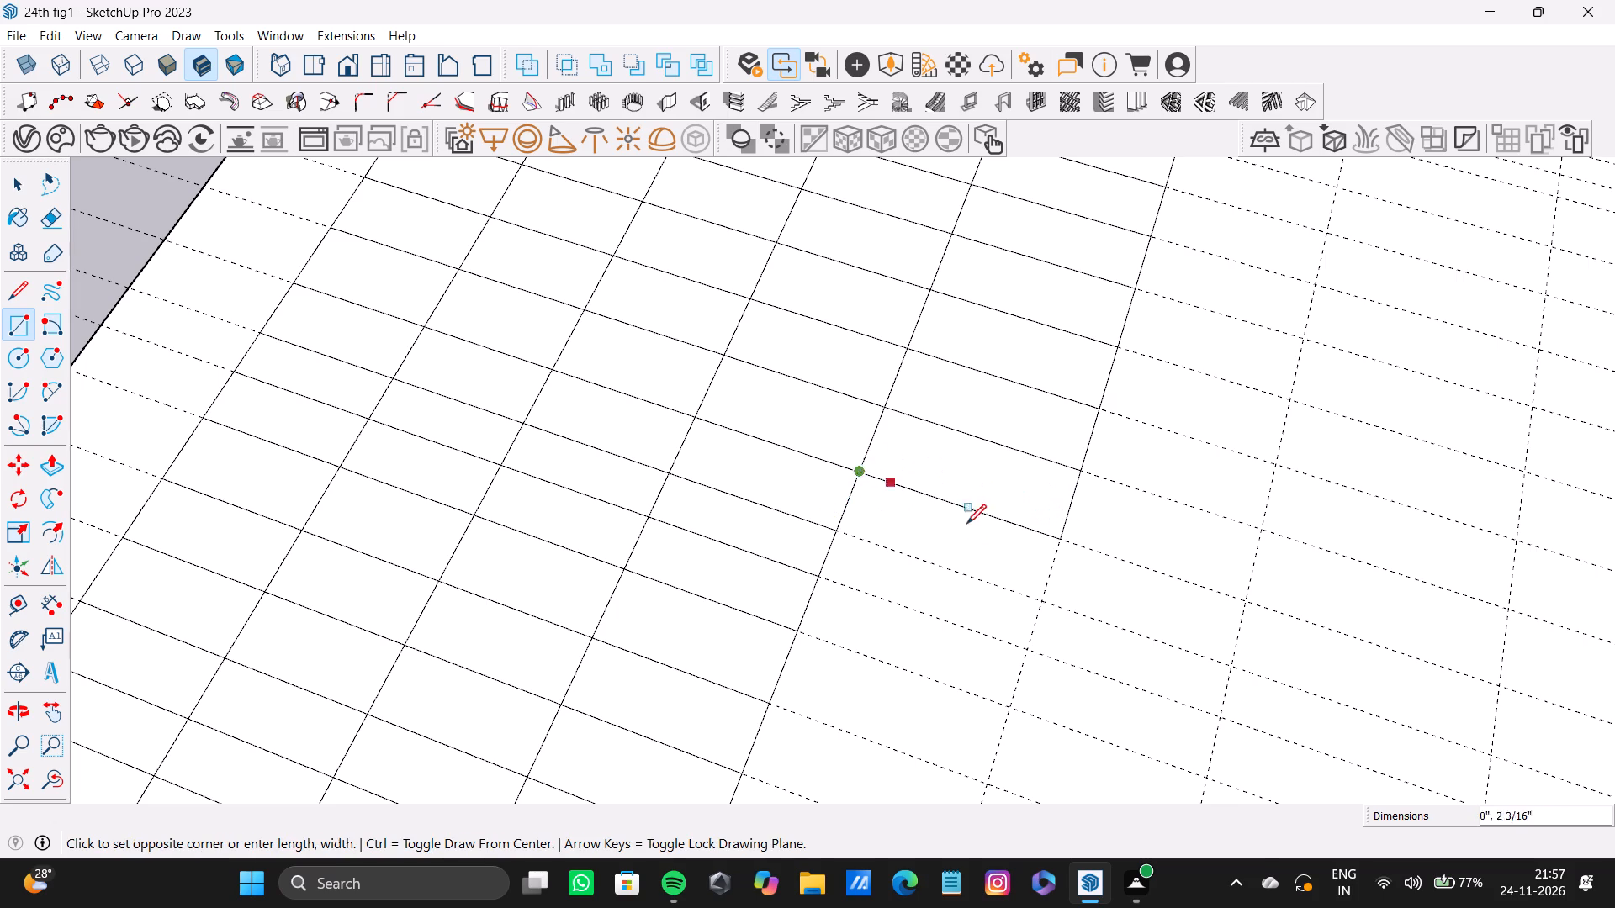
{"action": "left_click", "coordinate": [1047, 600]}
{"action": "left_click", "coordinate": [843, 520]}
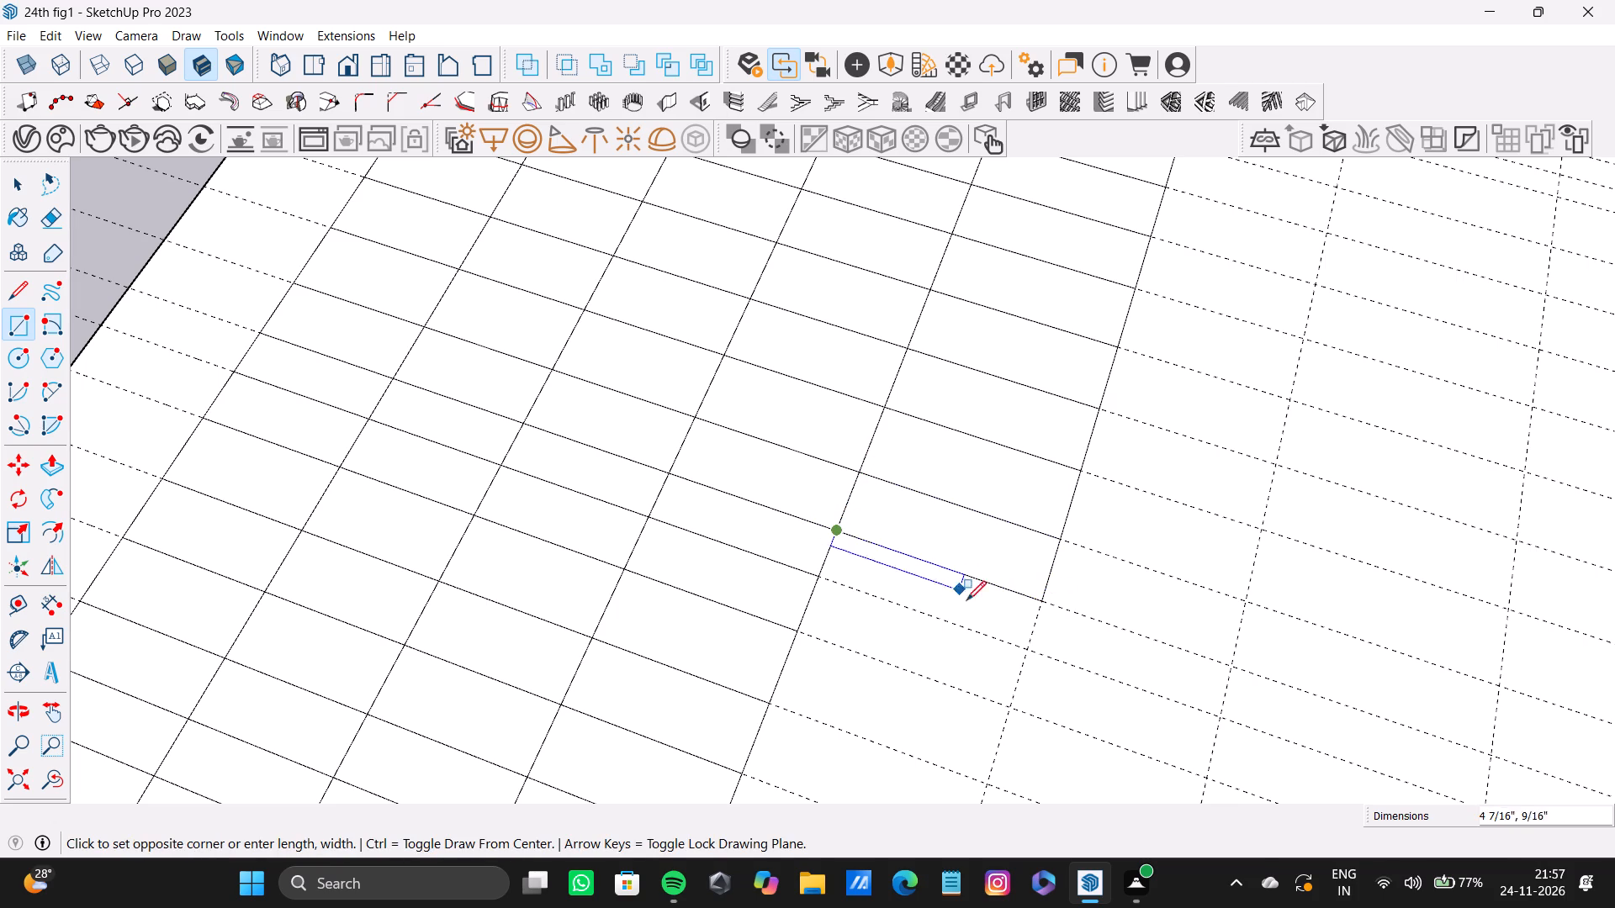
{"action": "left_click", "coordinate": [1026, 646]}
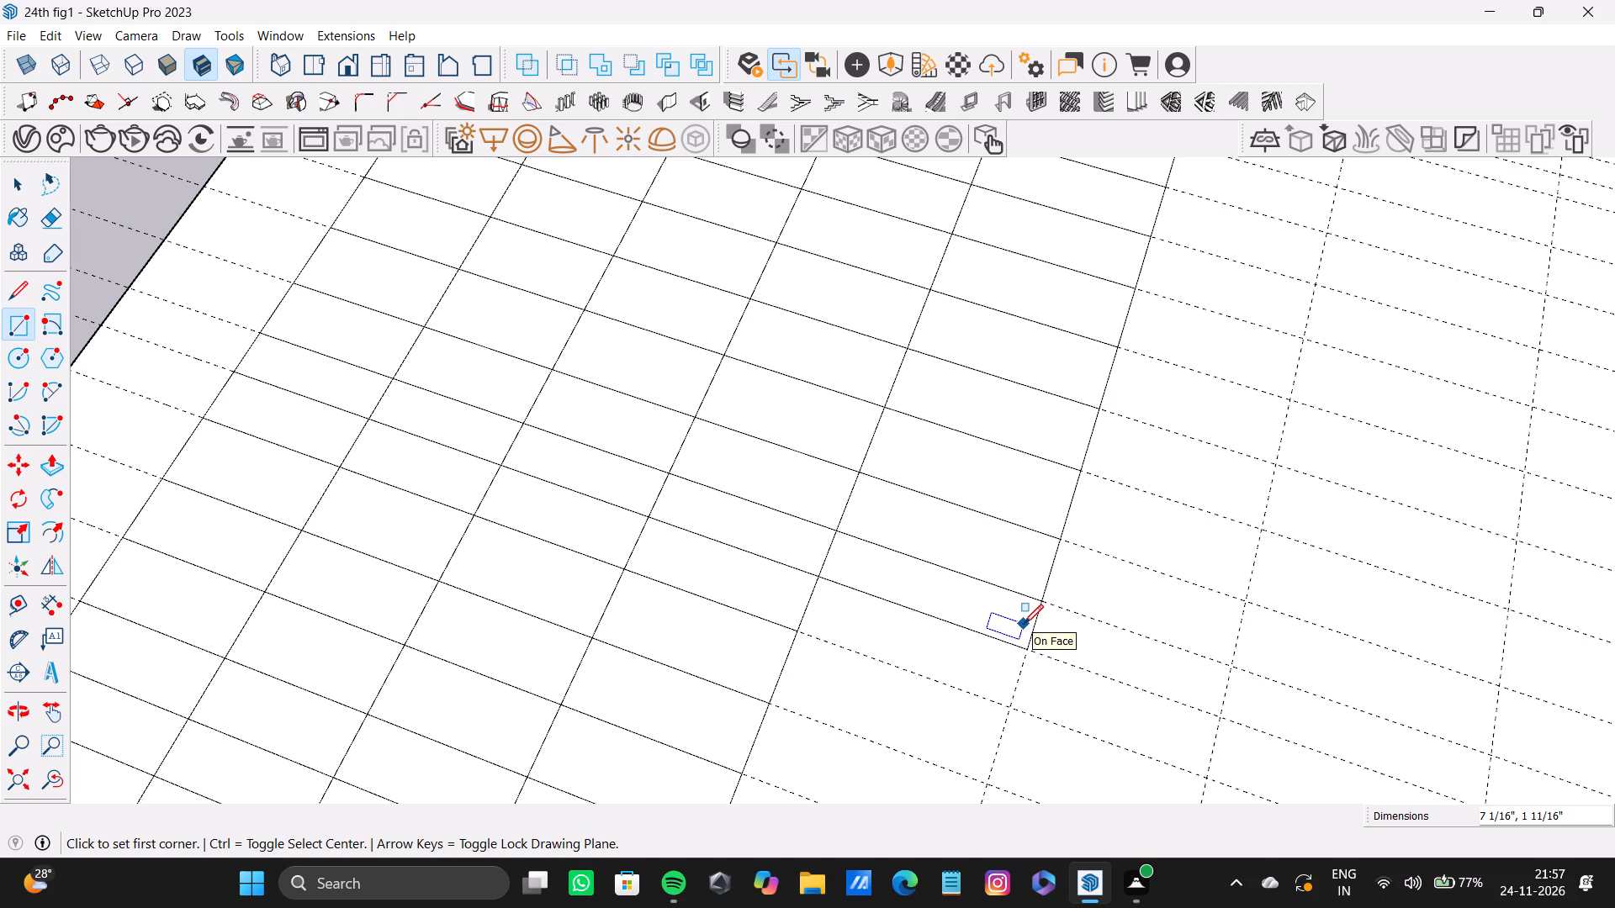
{"action": "left_click", "coordinate": [816, 574]}
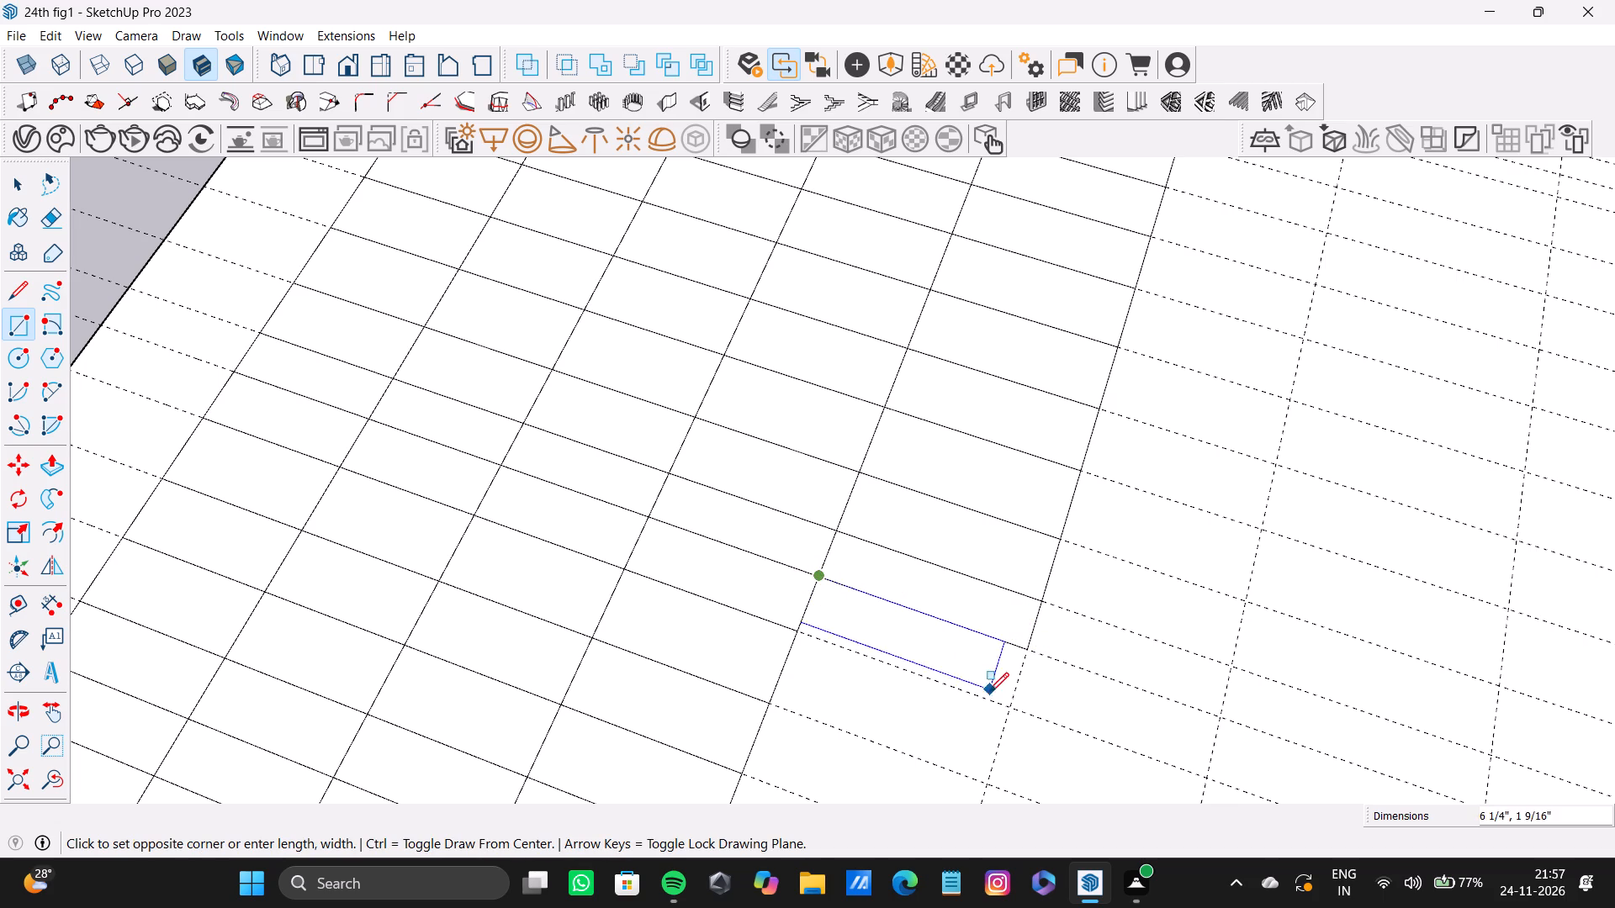
{"action": "left_click", "coordinate": [1009, 705]}
{"action": "left_click", "coordinate": [797, 625]}
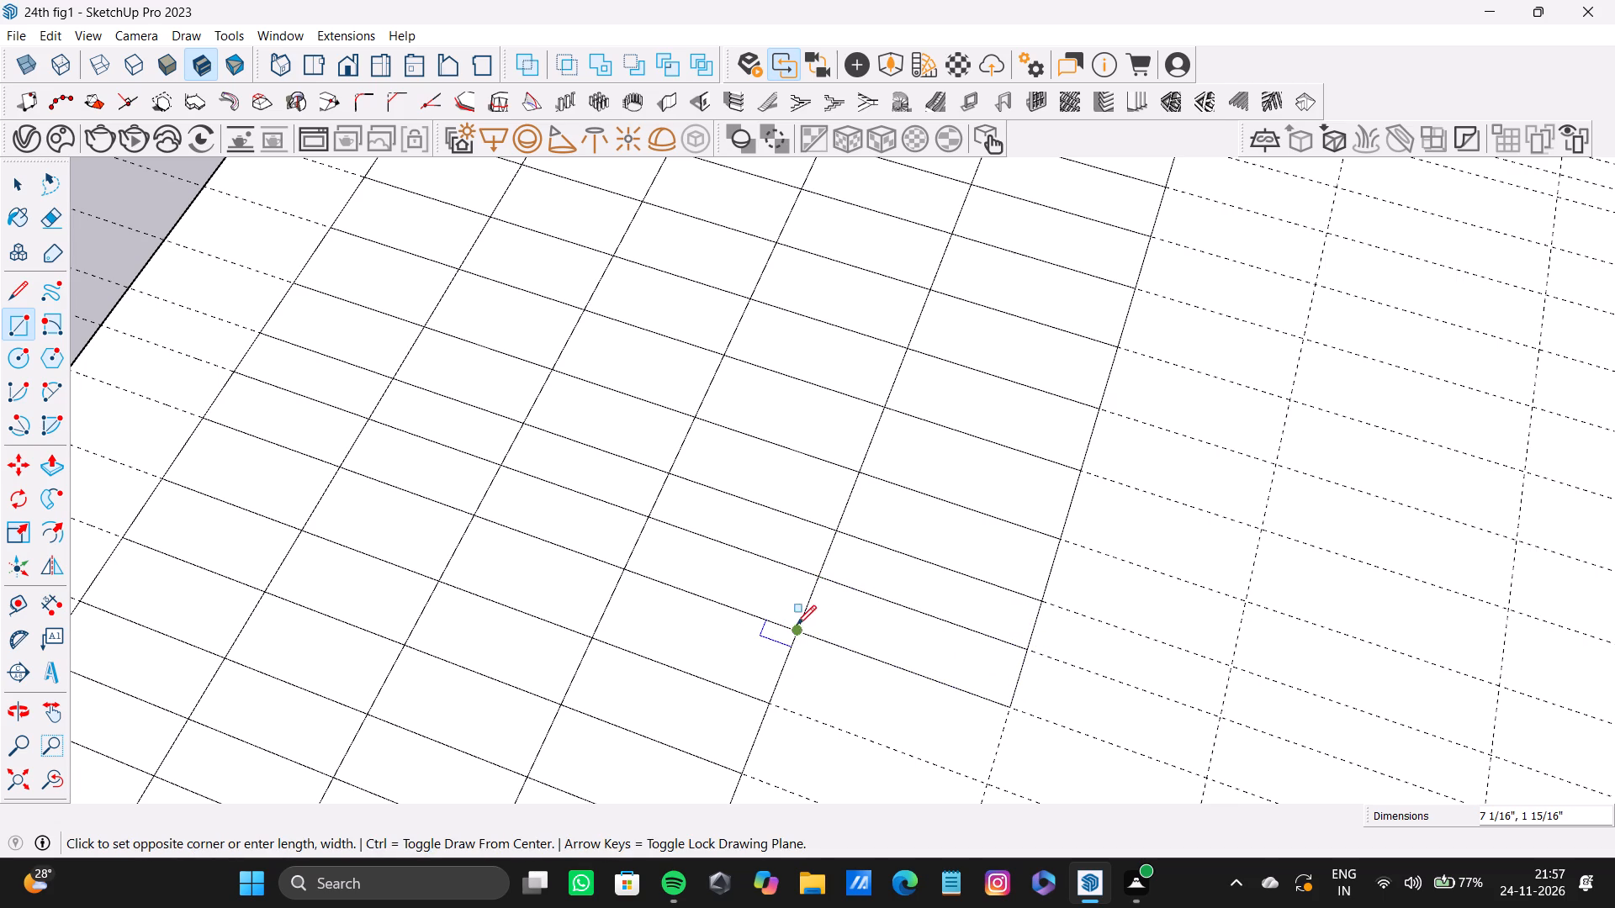
{"action": "scroll", "coordinate": [950, 736], "scroll_direction": "down", "scroll_amount": 2}
{"action": "left_click", "coordinate": [980, 773]}
Trace the fifth row's eleventh and tenth cells with rectangles between the guide intersections, the eleventh 7 1/16 inches long.
{"action": "scroll", "coordinate": [776, 681], "scroll_direction": "down", "scroll_amount": 5}
{"action": "middle_click_drag", "start_coordinate": [776, 681], "coordinate": [1097, 619]}
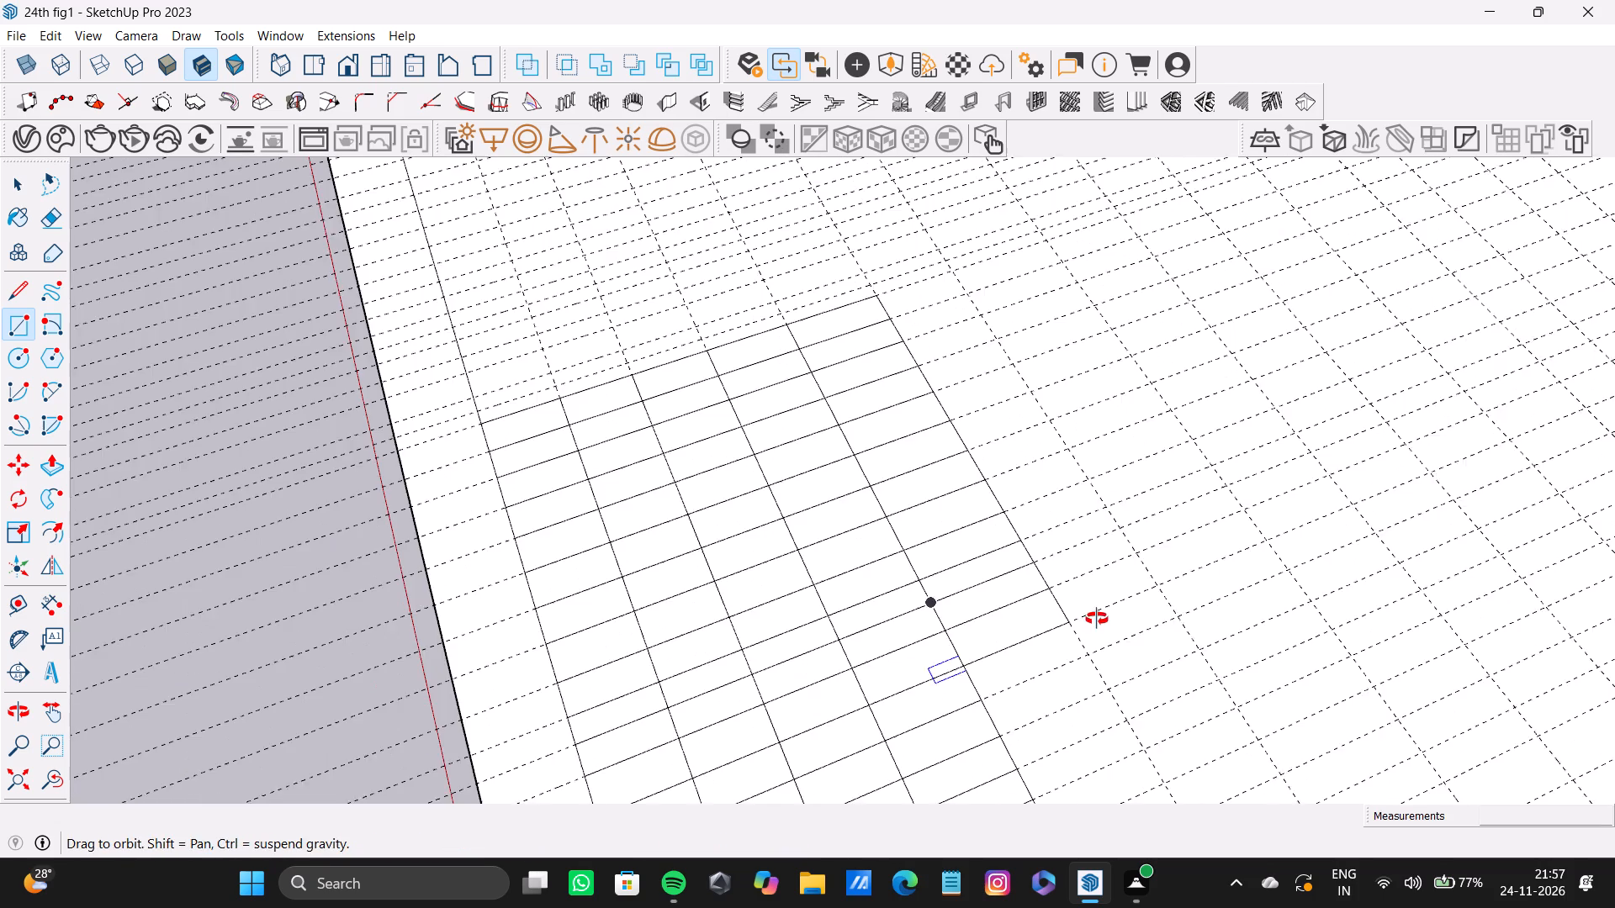
{"action": "middle_click_drag", "start_coordinate": [1097, 619], "coordinate": [1098, 619]}
{"action": "scroll", "coordinate": [942, 640], "scroll_direction": "up", "scroll_amount": 4}
{"action": "left_click_drag", "start_coordinate": [971, 670], "coordinate": [986, 673]}
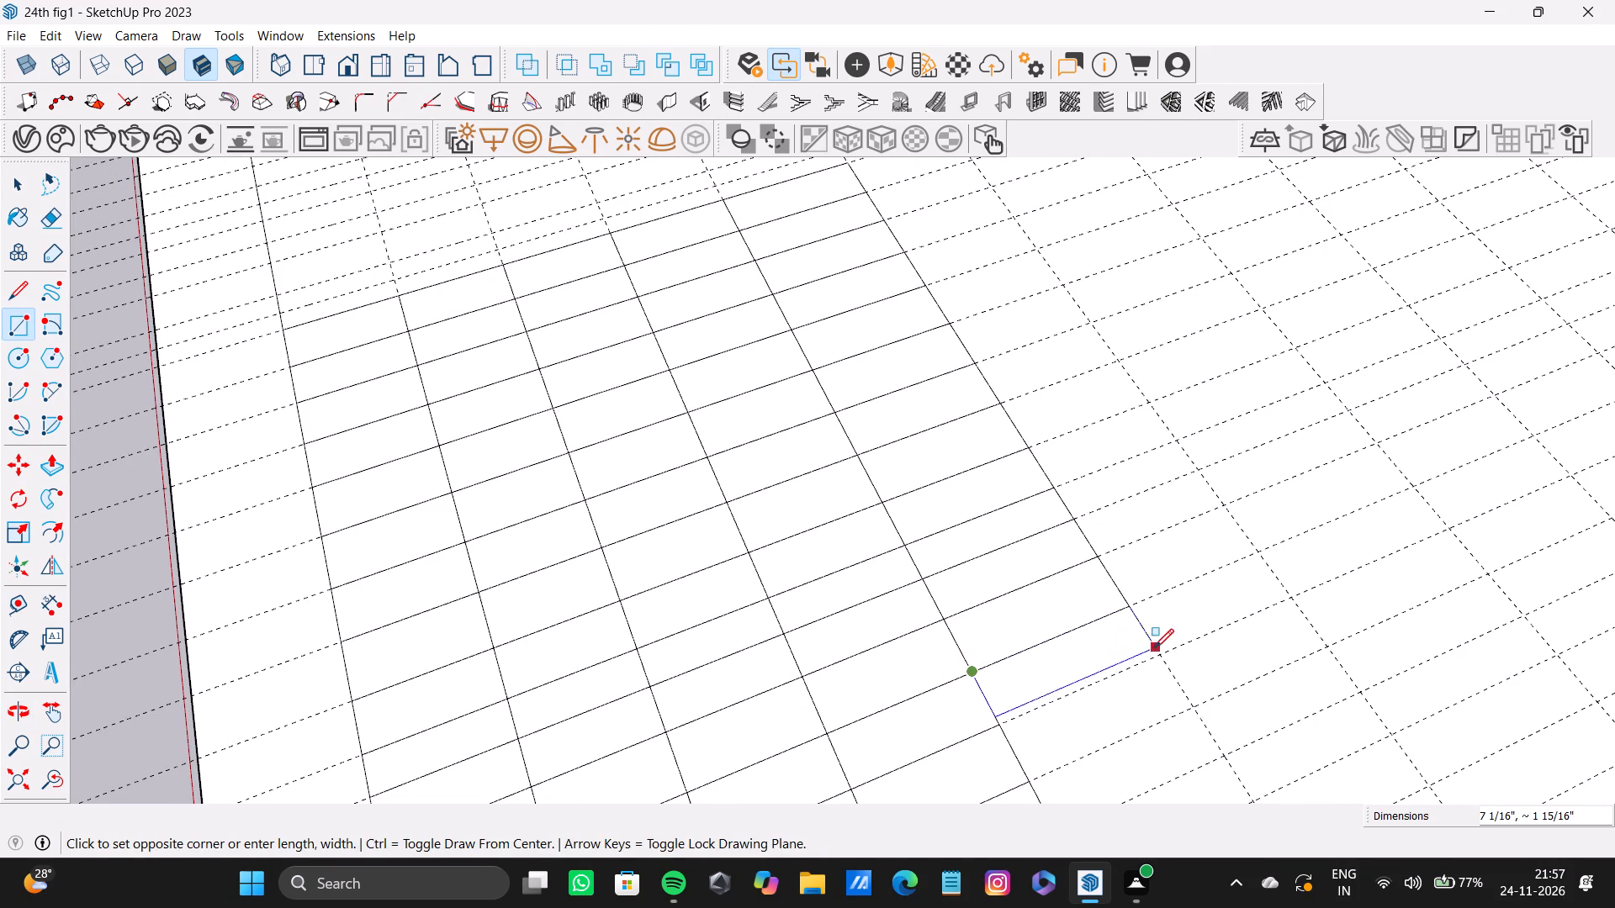
{"action": "left_click", "coordinate": [1157, 656]}
{"action": "left_click", "coordinate": [998, 725]}
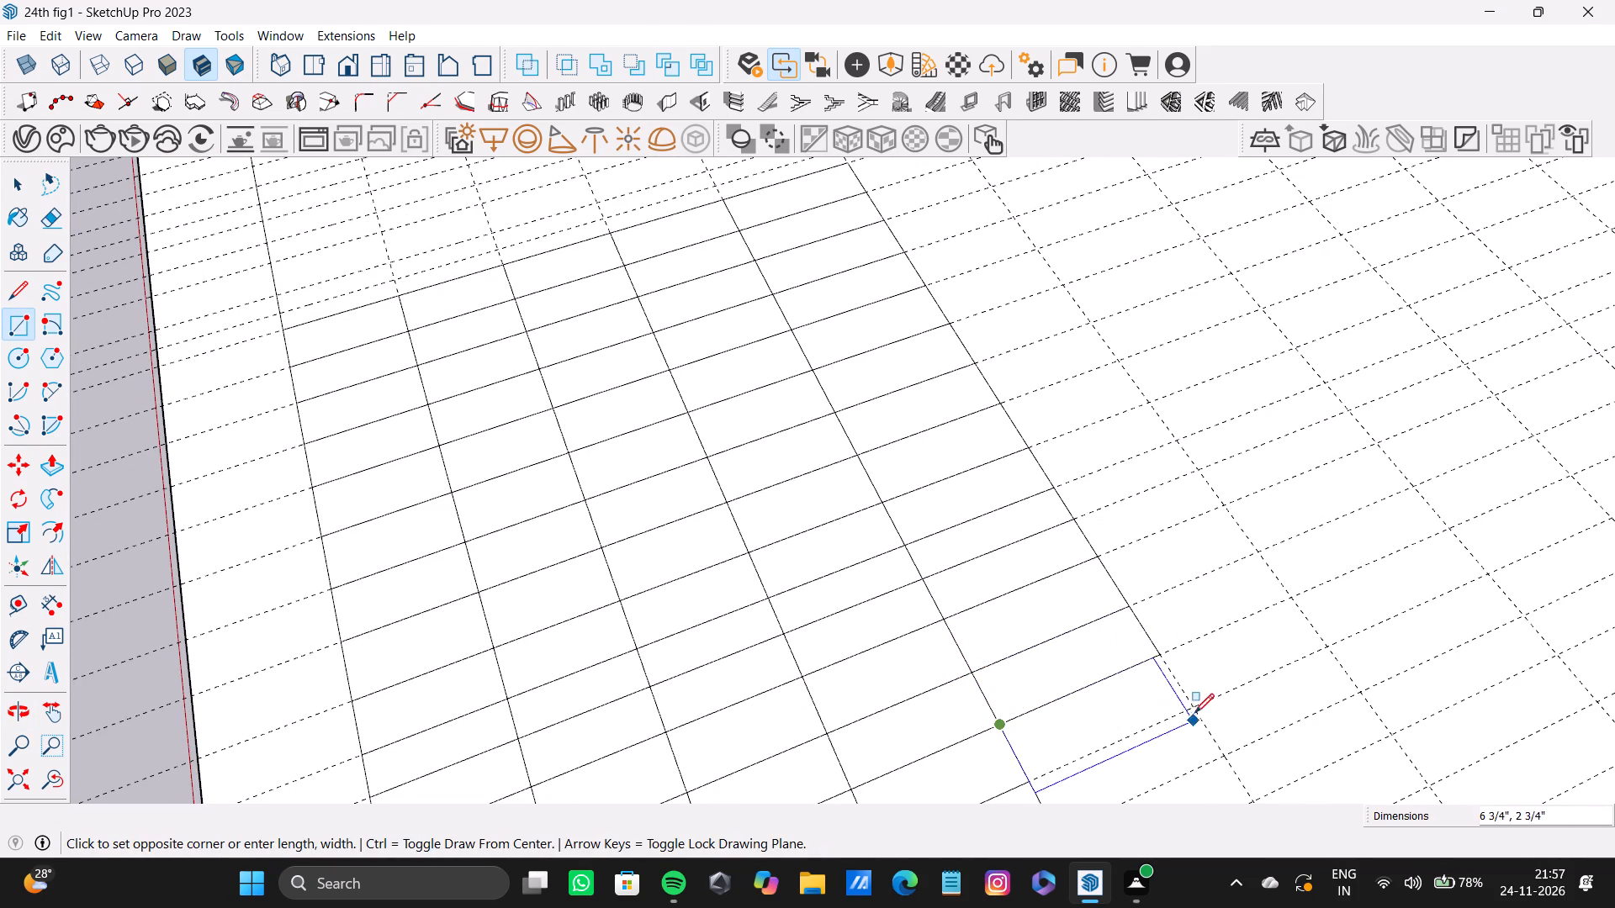
{"action": "left_click", "coordinate": [1194, 705]}
Trace the fifth row's ninth down to sixth cells with rectangles, the eighth 1 13/16, seventh 2 1/16 and sixth 2 1/8 inches wide.
{"action": "scroll", "coordinate": [918, 641], "scroll_direction": "down", "scroll_amount": 9}
{"action": "middle_click_drag", "start_coordinate": [1033, 636], "coordinate": [1000, 507], "text": "shift"}
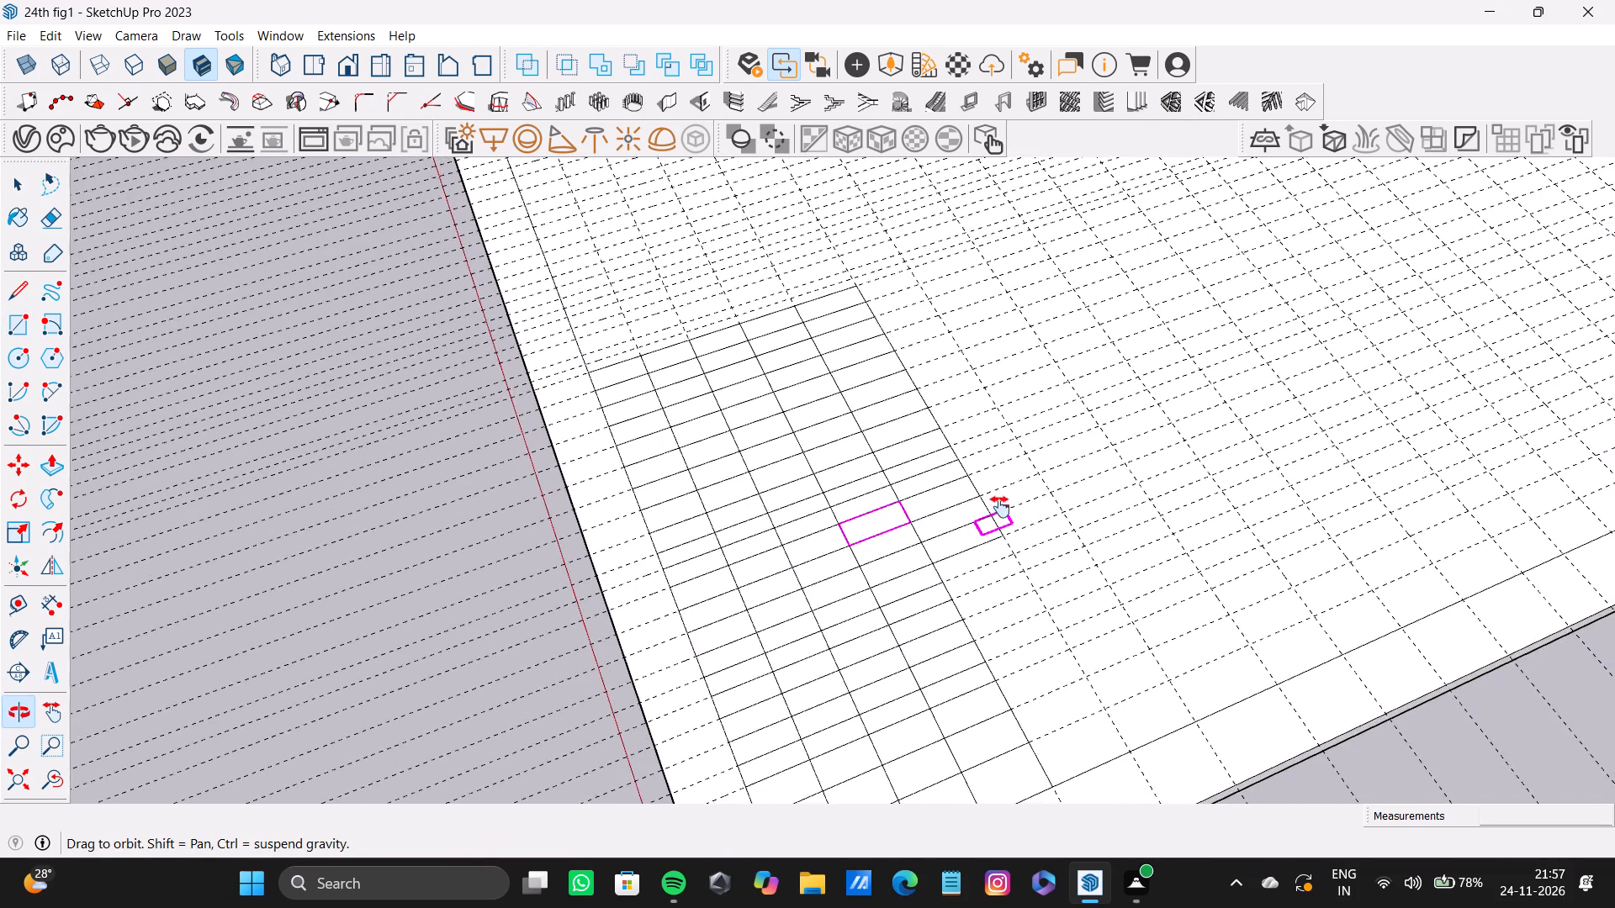
{"action": "middle_click_drag", "start_coordinate": [1000, 507], "coordinate": [942, 365], "text": "shift"}
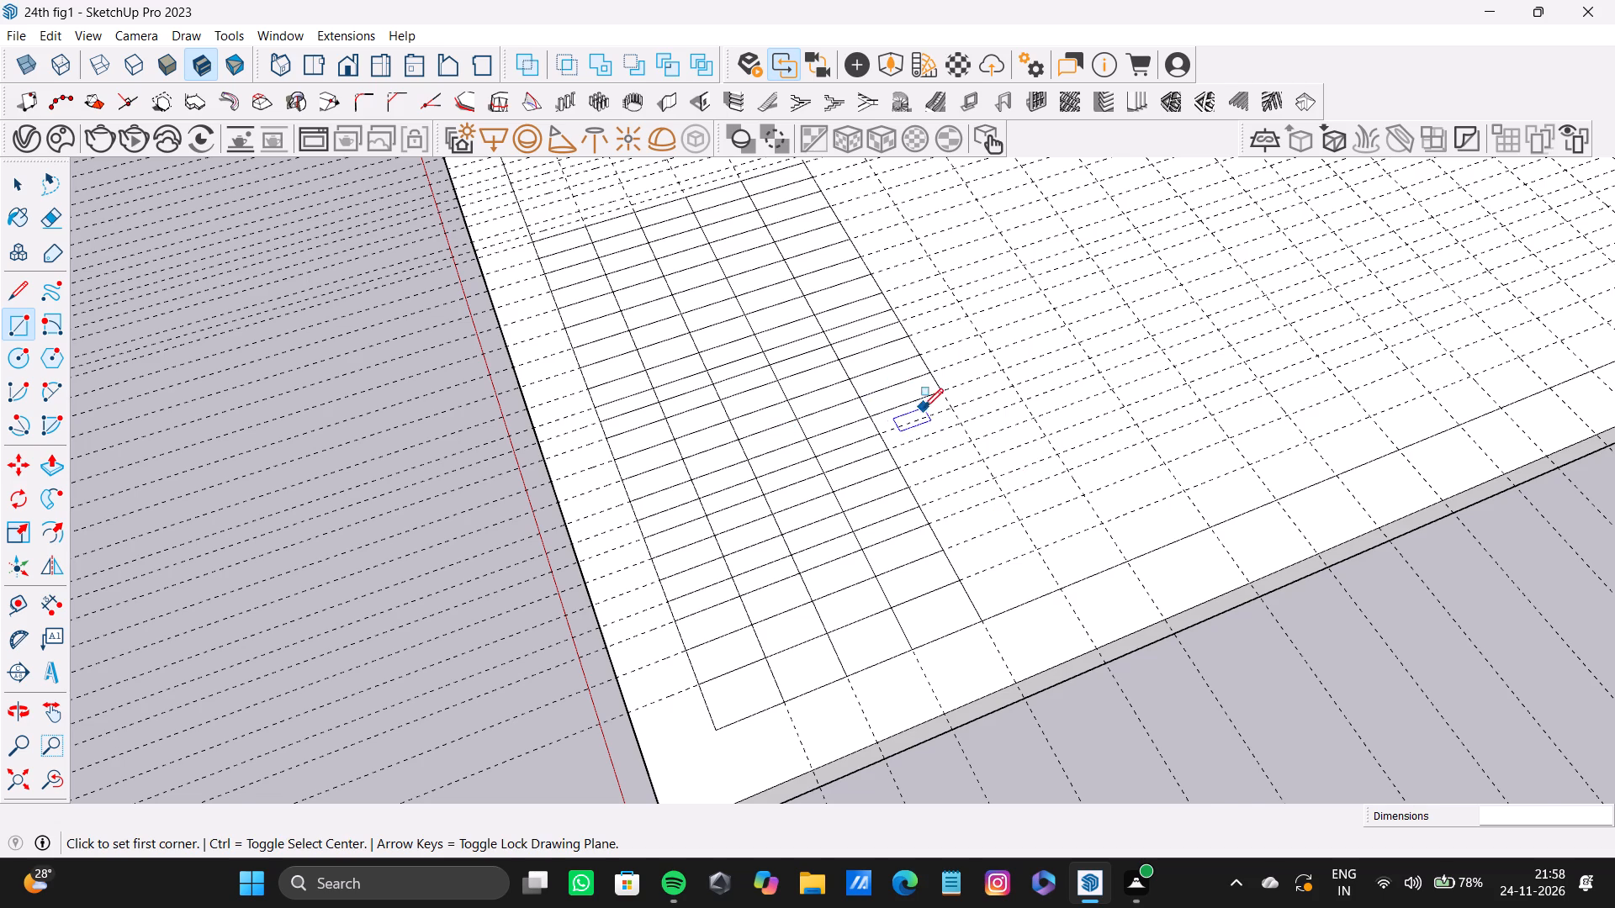
{"action": "scroll", "coordinate": [908, 414], "scroll_direction": "up", "scroll_amount": 4}
{"action": "left_click_drag", "start_coordinate": [848, 416], "coordinate": [866, 415]}
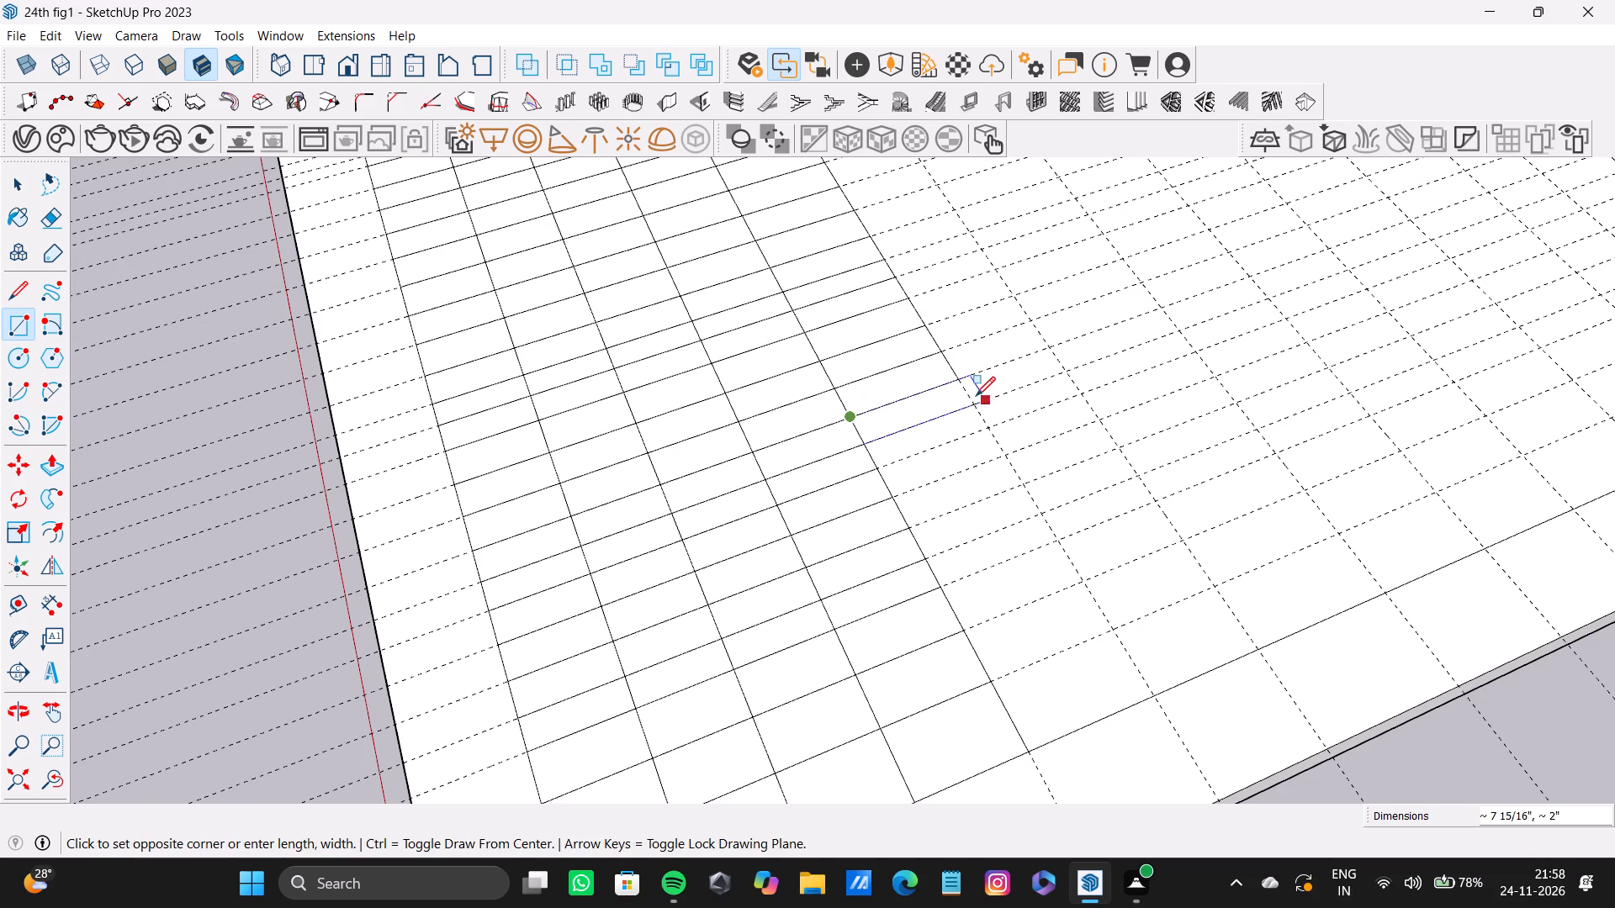
{"action": "left_click", "coordinate": [976, 402]}
{"action": "left_click", "coordinate": [867, 446]}
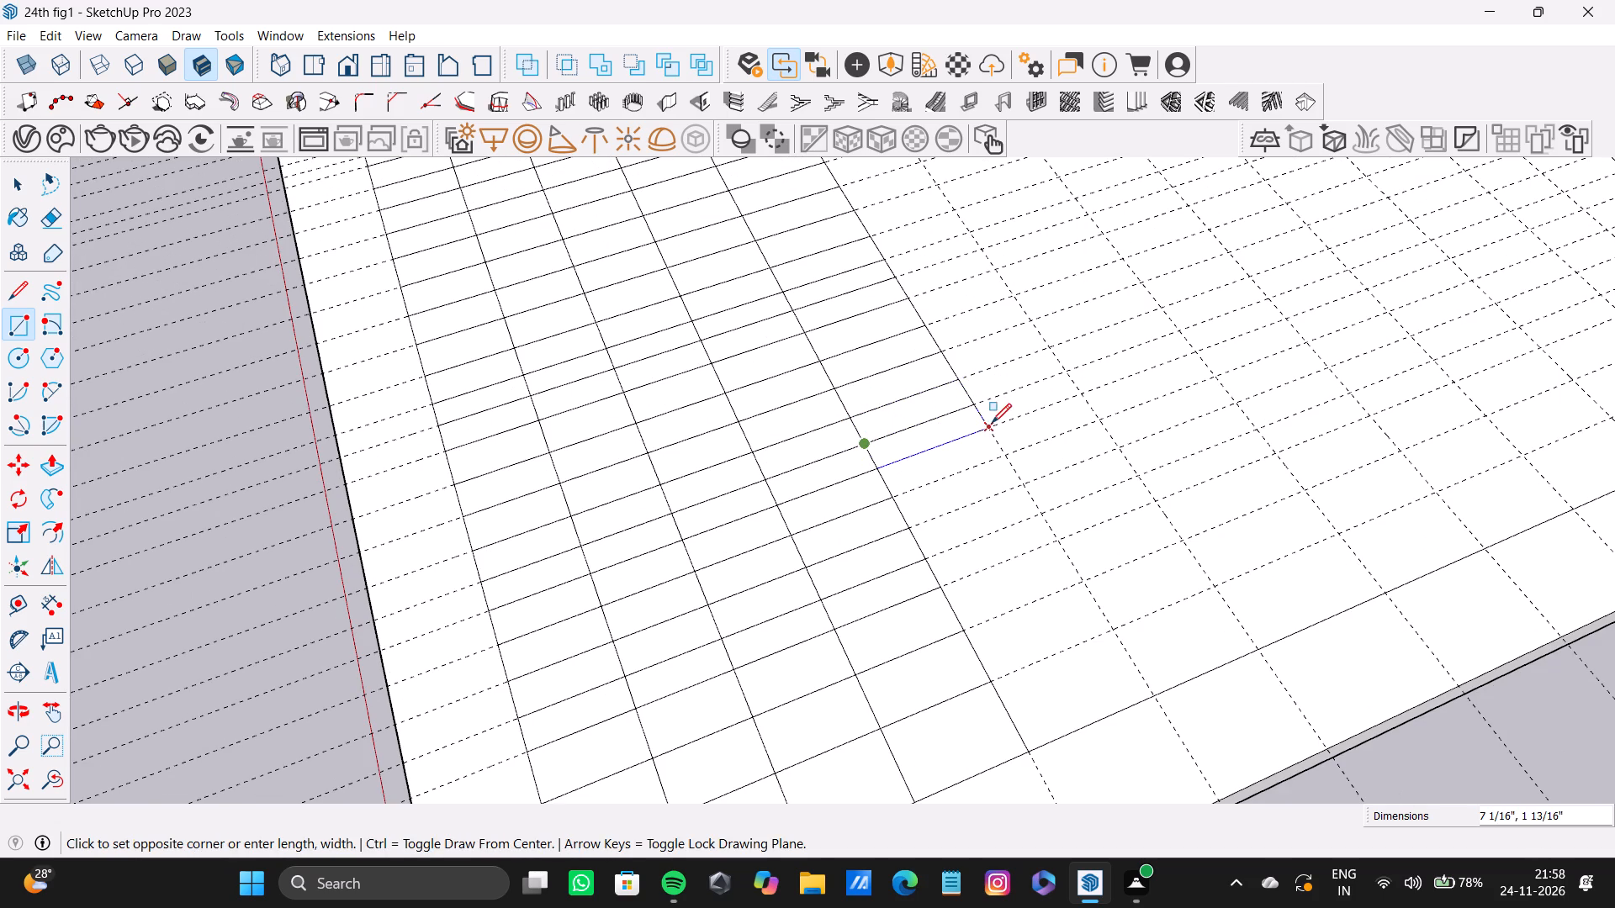
{"action": "left_click", "coordinate": [990, 423]}
{"action": "left_click", "coordinate": [880, 472]}
{"action": "left_click", "coordinate": [1004, 451]}
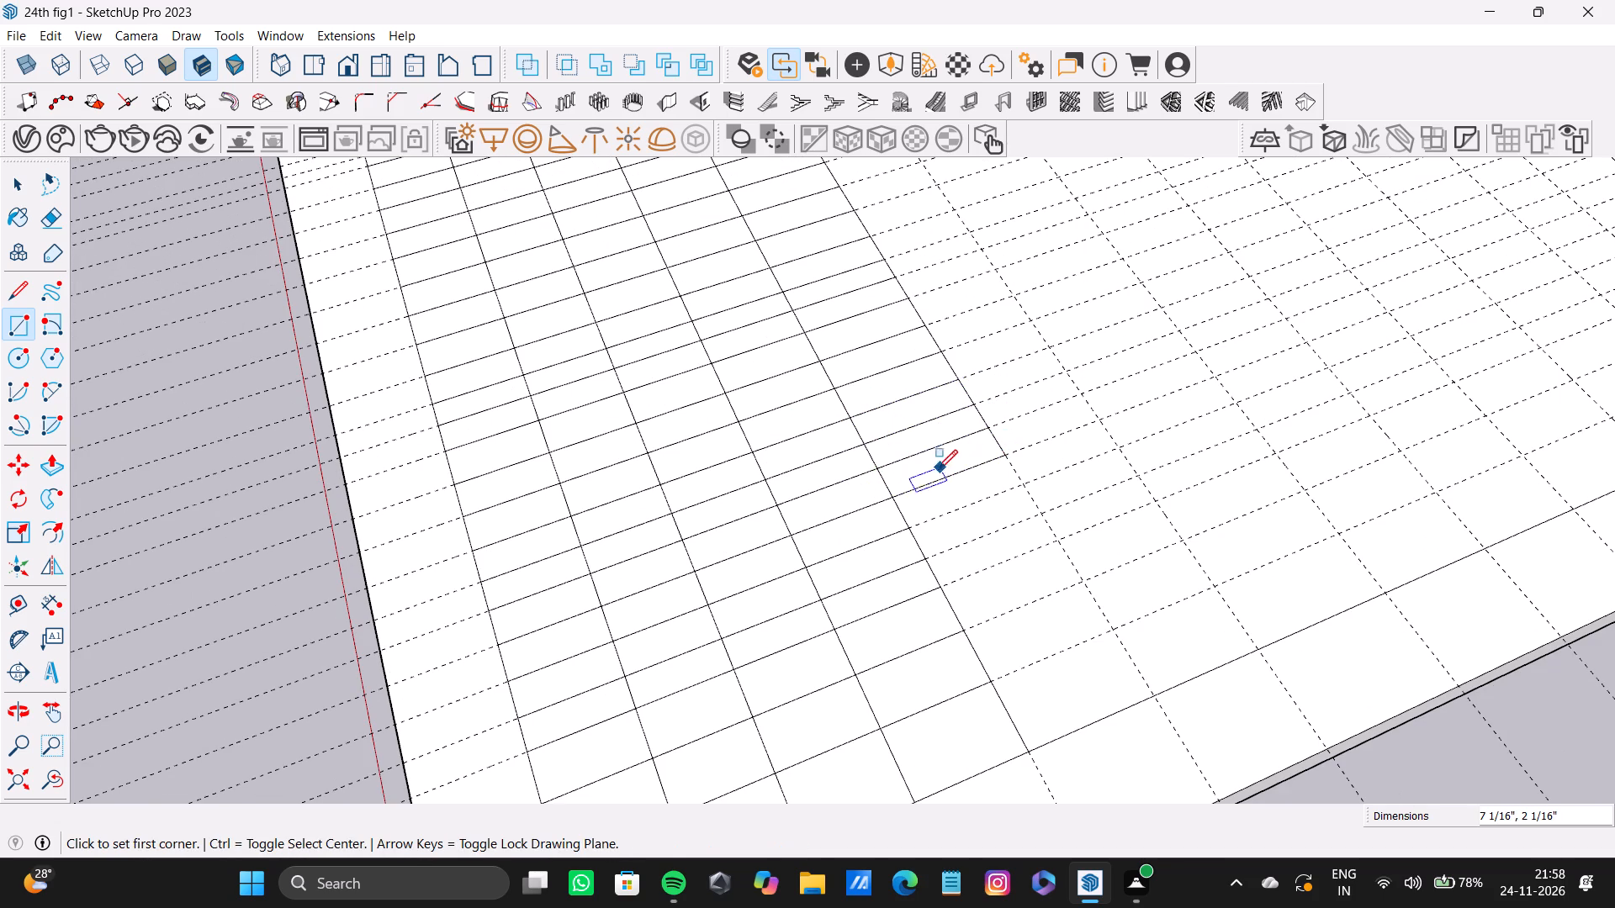
{"action": "left_click", "coordinate": [892, 499]}
{"action": "left_click", "coordinate": [1020, 484]}
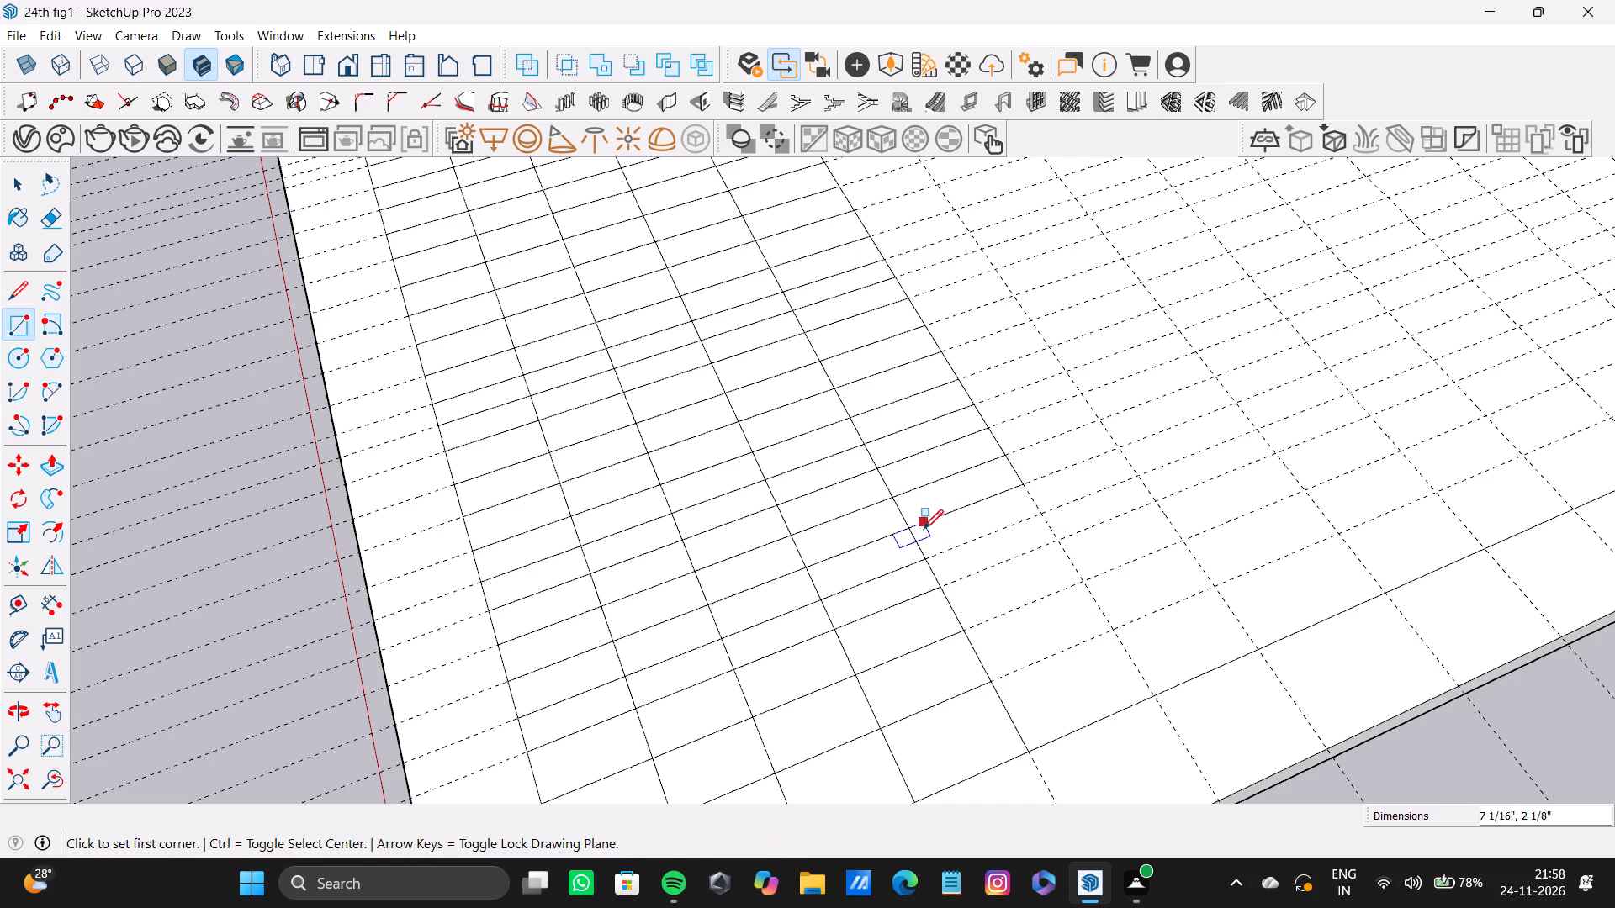
Trace the fifth row's last five cells down to the slab's border, the fifth 7 1/16 by 2 1/16 inches and the first 7 1/16 by about 3 7/8.
{"action": "left_click_drag", "start_coordinate": [914, 531], "coordinate": [924, 531]}
{"action": "left_click", "coordinate": [1044, 510]}
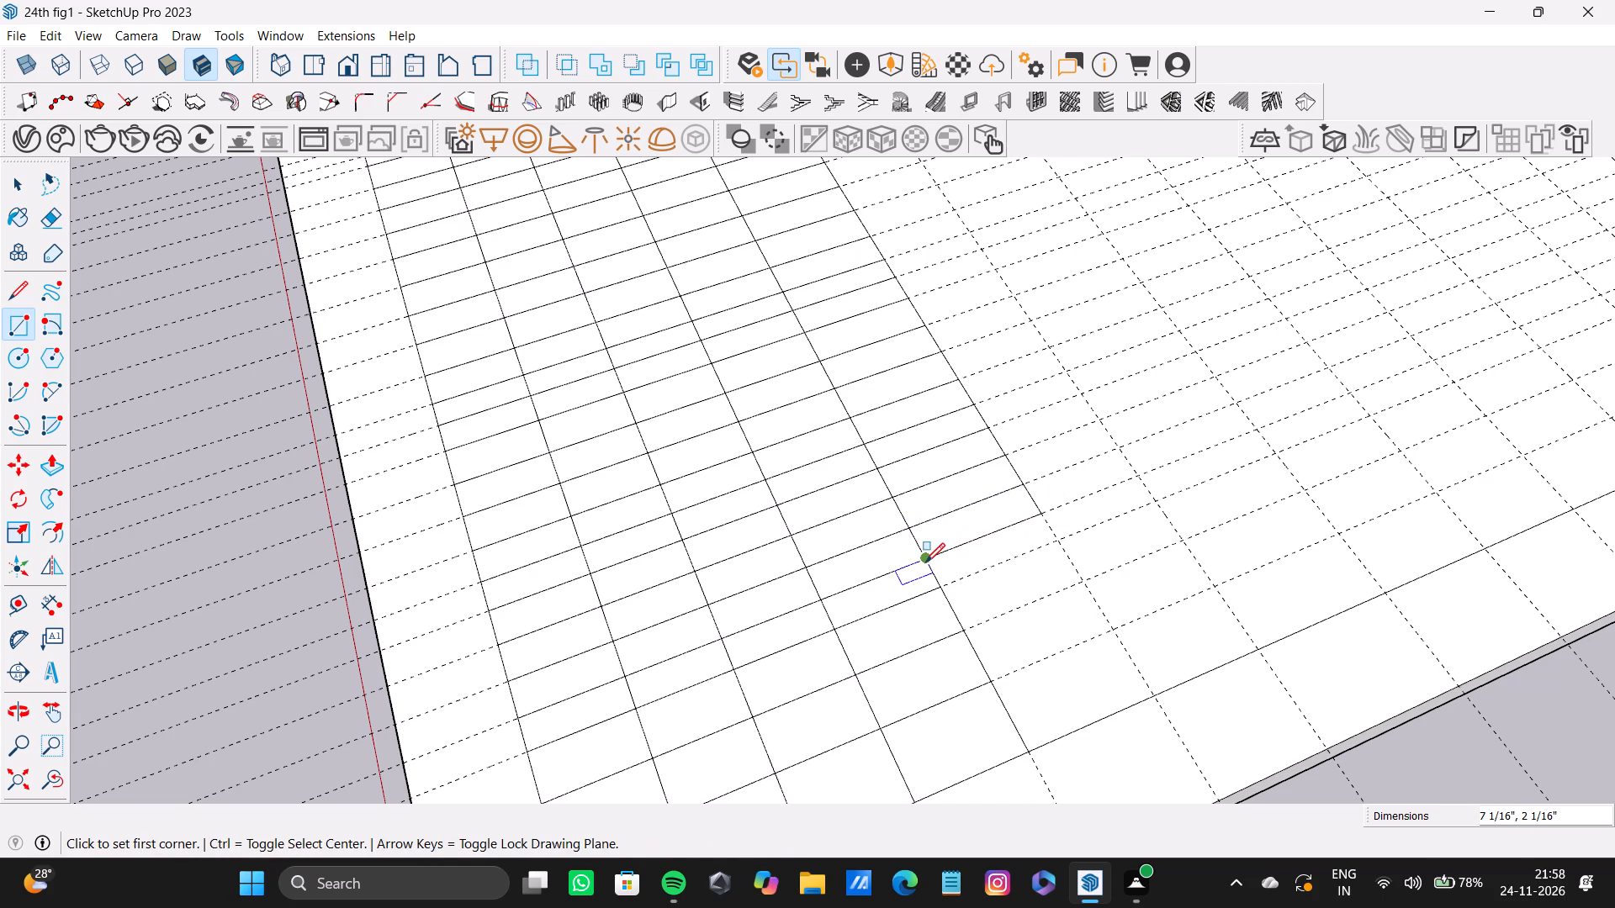
{"action": "left_click", "coordinate": [925, 562]}
{"action": "left_click", "coordinate": [1055, 538]}
{"action": "left_click_drag", "start_coordinate": [940, 592], "coordinate": [949, 591]}
{"action": "left_click", "coordinate": [1086, 581]}
{"action": "left_click_drag", "start_coordinate": [965, 628], "coordinate": [975, 628]}
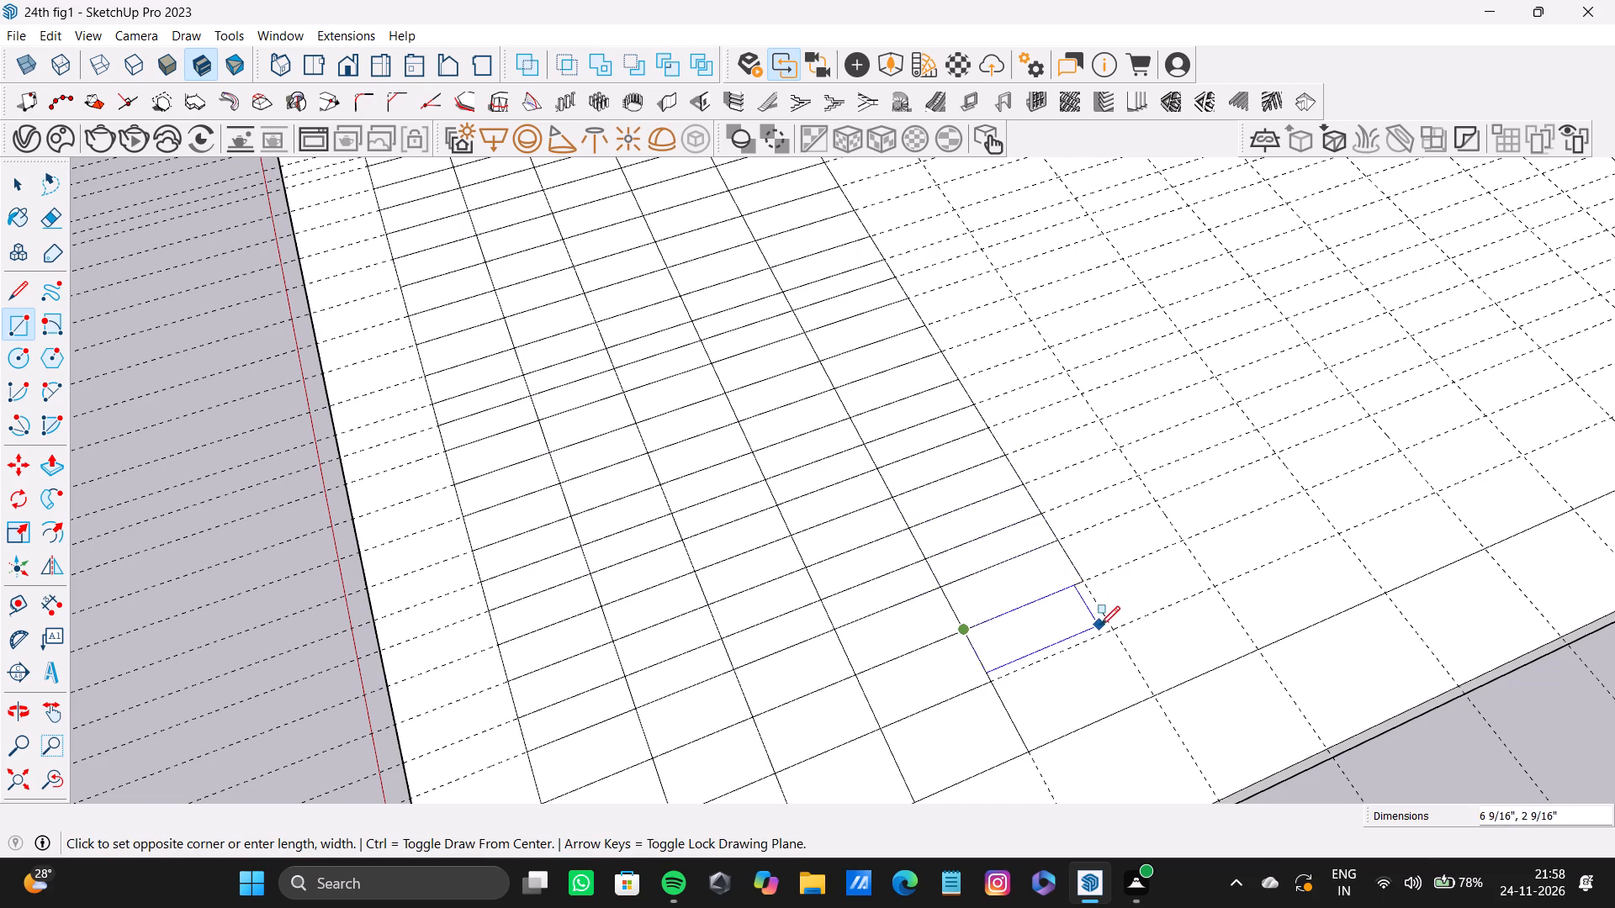
{"action": "left_click", "coordinate": [1113, 630]}
{"action": "left_click", "coordinate": [997, 677]}
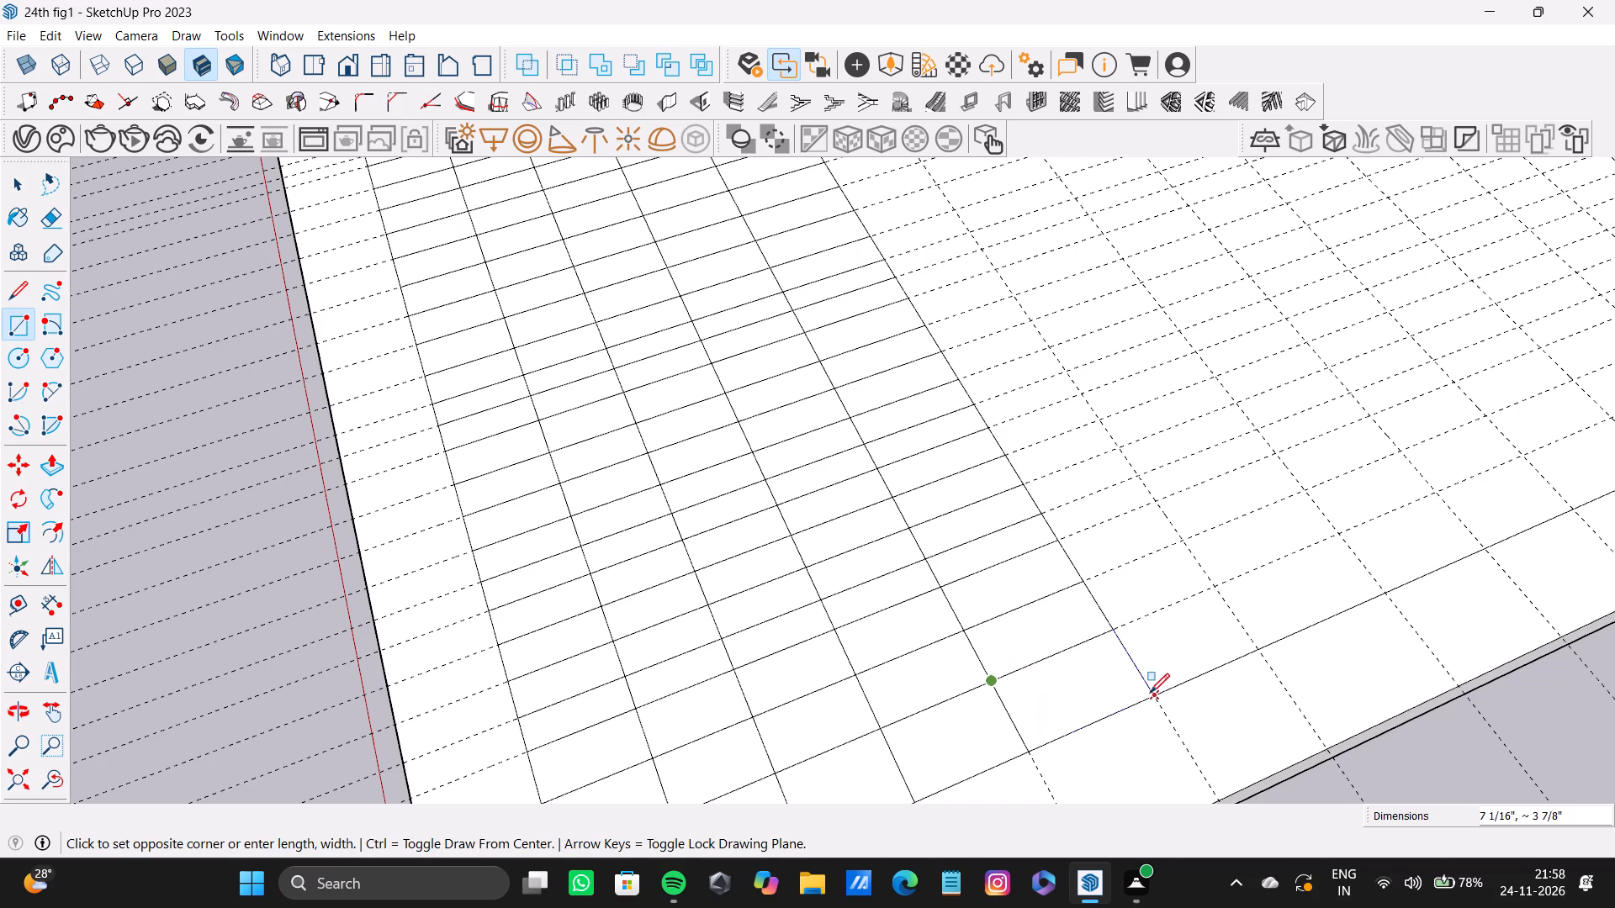
{"action": "left_click", "coordinate": [1148, 692]}
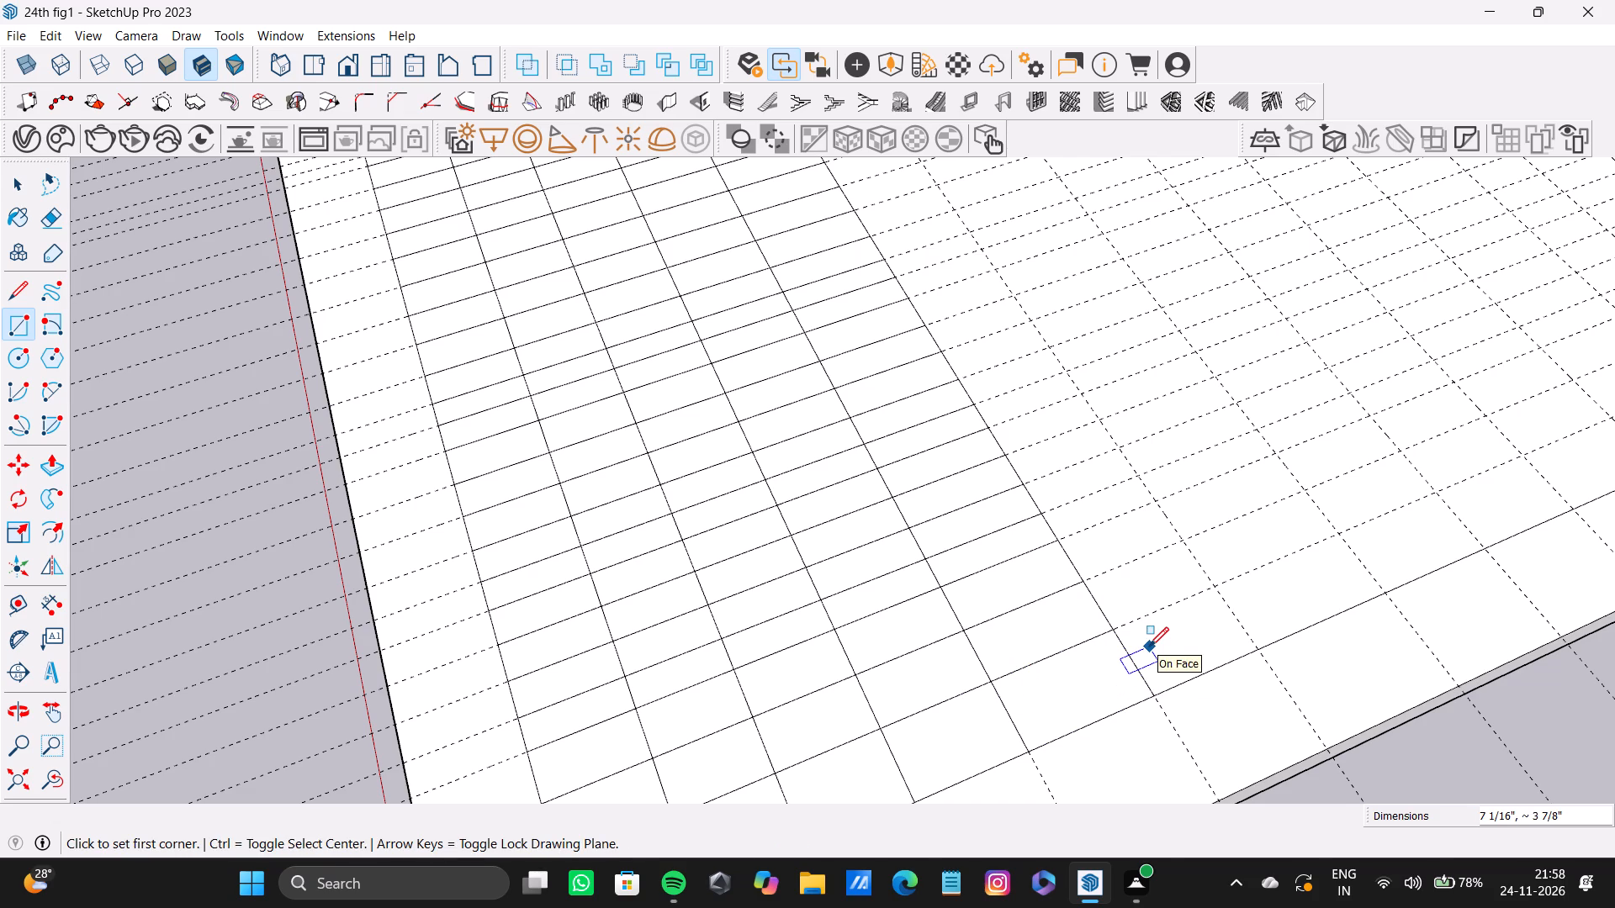
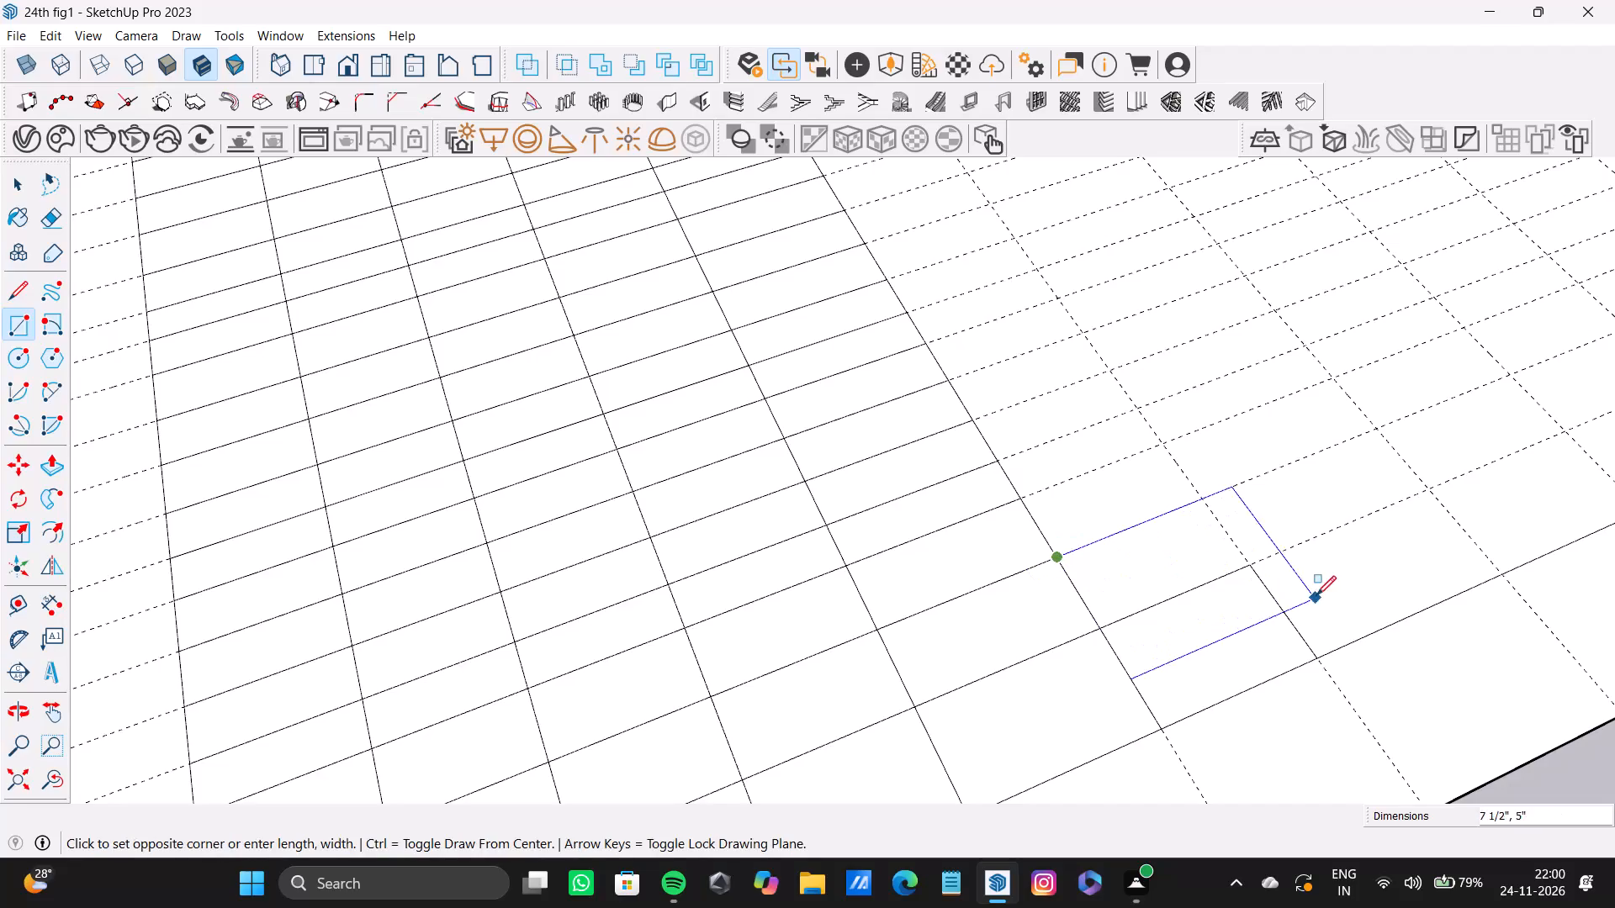
Trace the sixth row's second to fourth cells up from the slab's border with rectangles, 6 3/16 inches long.
{"action": "left_click", "coordinate": [1252, 562]}
{"action": "left_click", "coordinate": [1019, 493]}
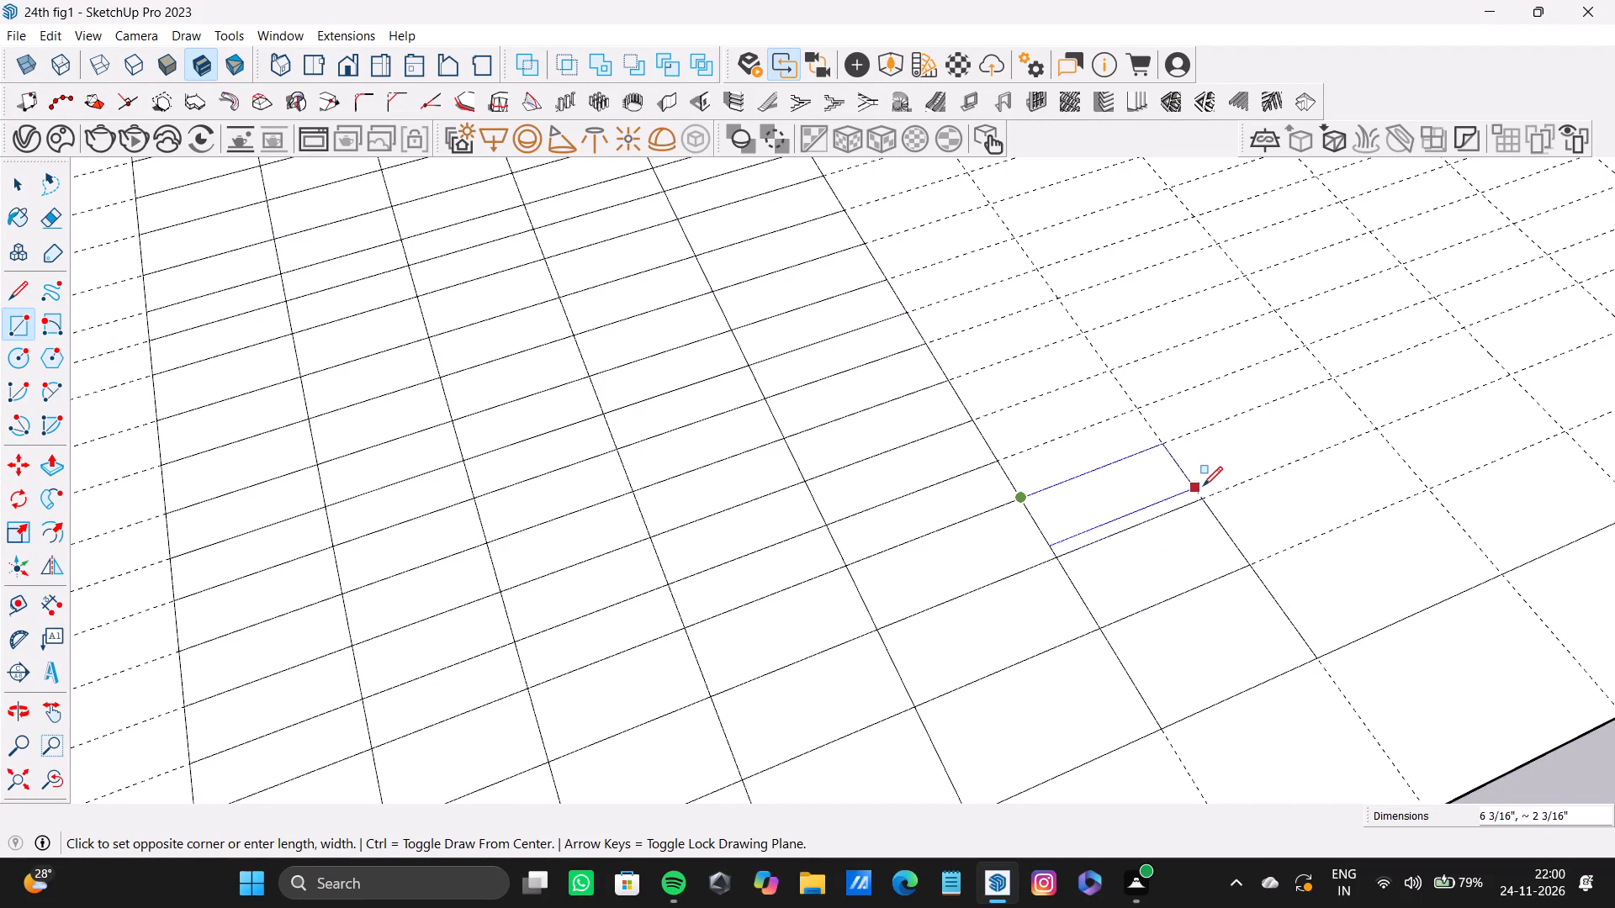
{"action": "left_click", "coordinate": [1201, 496]}
{"action": "left_click", "coordinate": [1001, 458]}
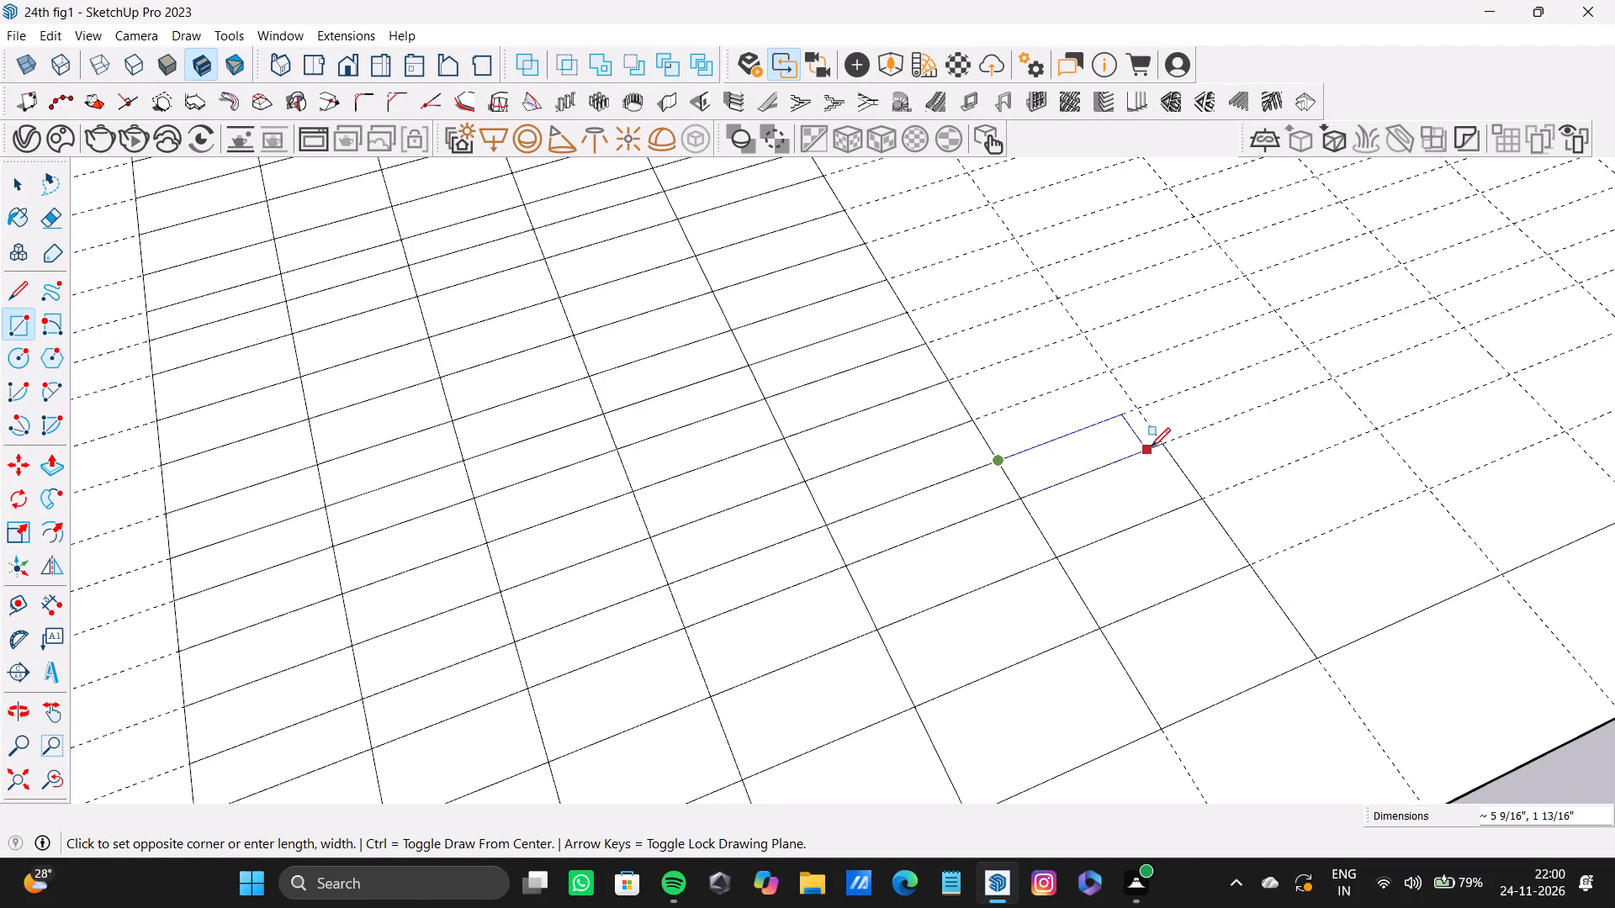
{"action": "left_click", "coordinate": [1162, 441]}
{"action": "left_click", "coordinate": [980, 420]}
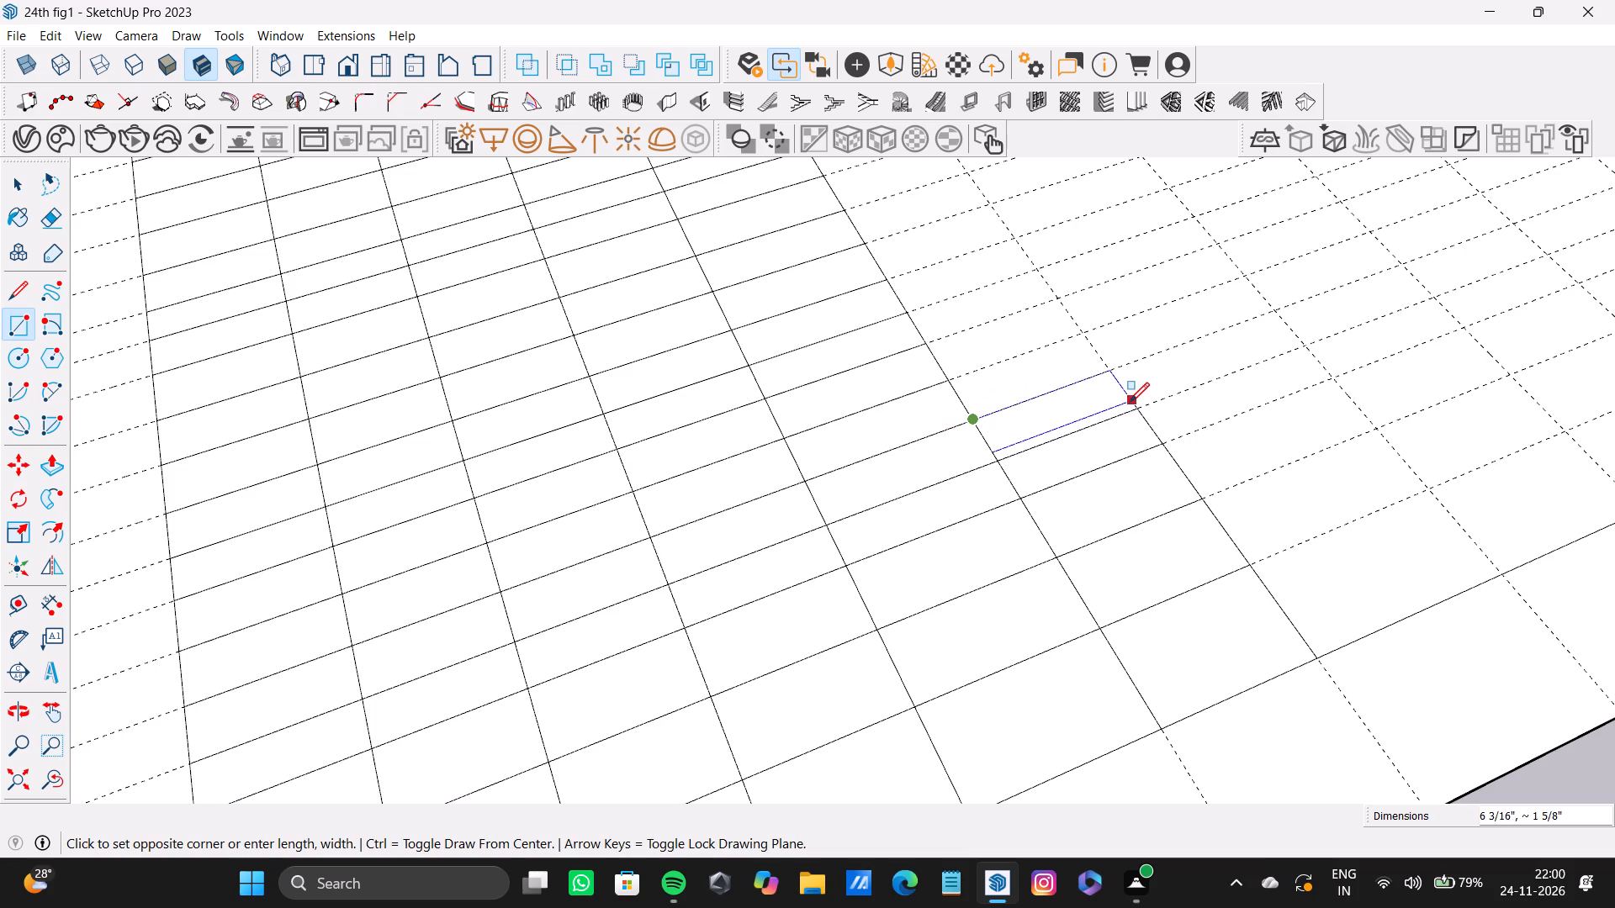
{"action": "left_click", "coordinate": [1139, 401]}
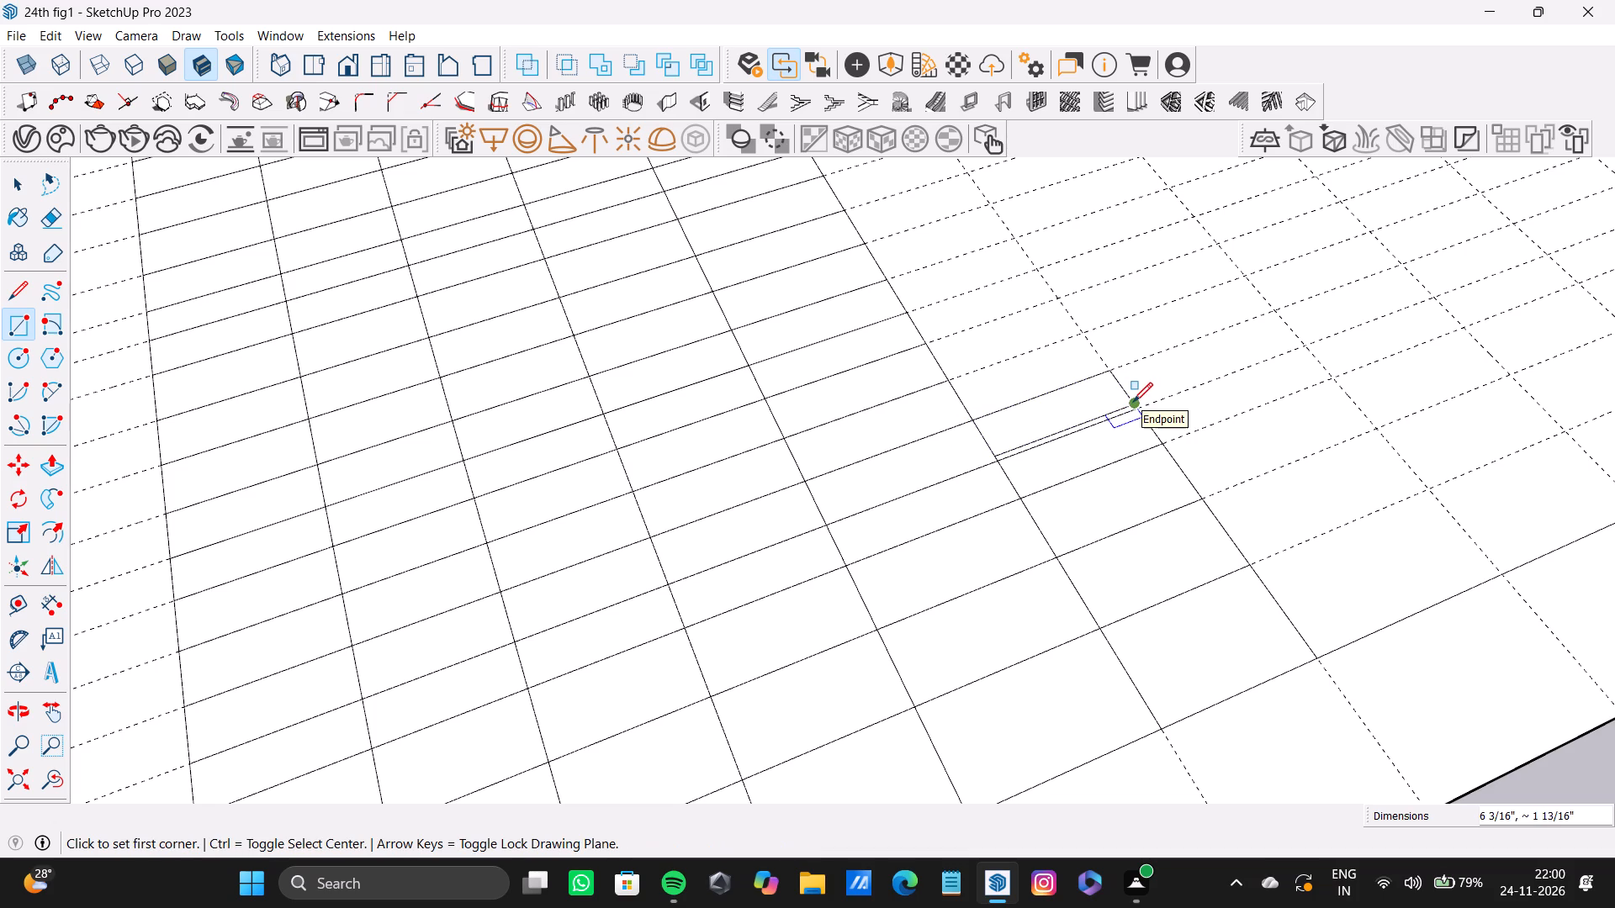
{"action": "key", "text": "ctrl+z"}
Trace the sixth row's fifth and sixth cells with rectangles between the guide intersections, the sixth 6 3/16 by 2 1/8 inches.
{"action": "left_click_drag", "start_coordinate": [971, 421], "coordinate": [978, 417]}
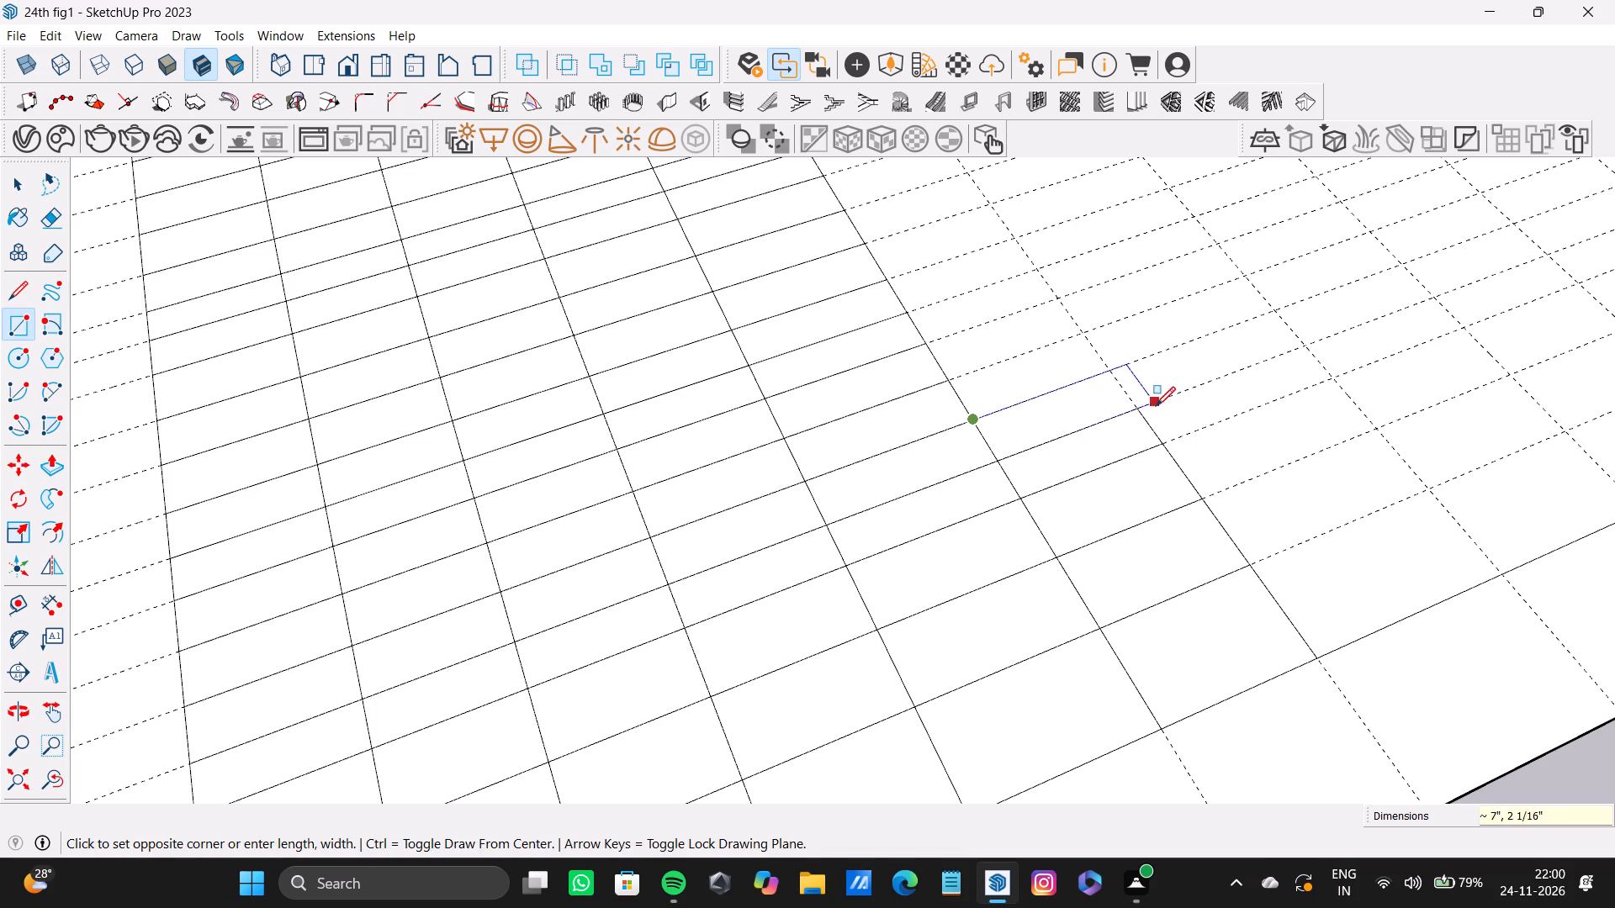
{"action": "left_click", "coordinate": [1136, 410]}
{"action": "scroll", "coordinate": [1038, 436], "scroll_direction": "down", "scroll_amount": 8}
{"action": "middle_click_drag", "start_coordinate": [1042, 426], "coordinate": [968, 594], "text": "shift"}
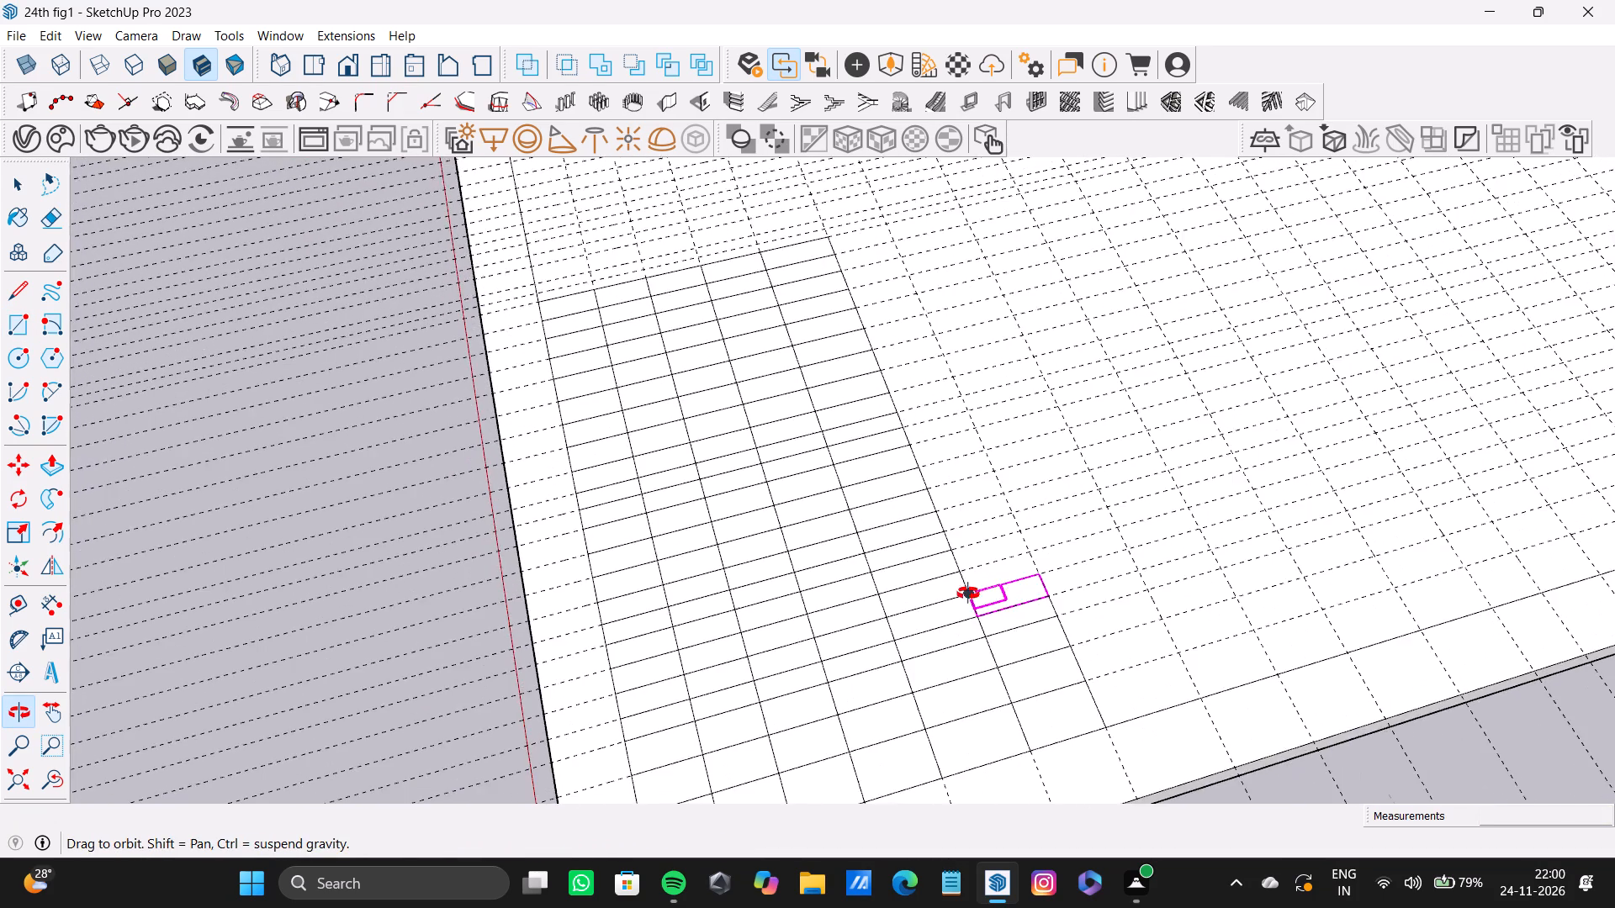
{"action": "middle_click_drag", "start_coordinate": [968, 594], "coordinate": [966, 595], "text": "shift"}
{"action": "scroll", "coordinate": [965, 562], "scroll_direction": "up", "scroll_amount": 7}
{"action": "left_click_drag", "start_coordinate": [946, 574], "coordinate": [968, 574]}
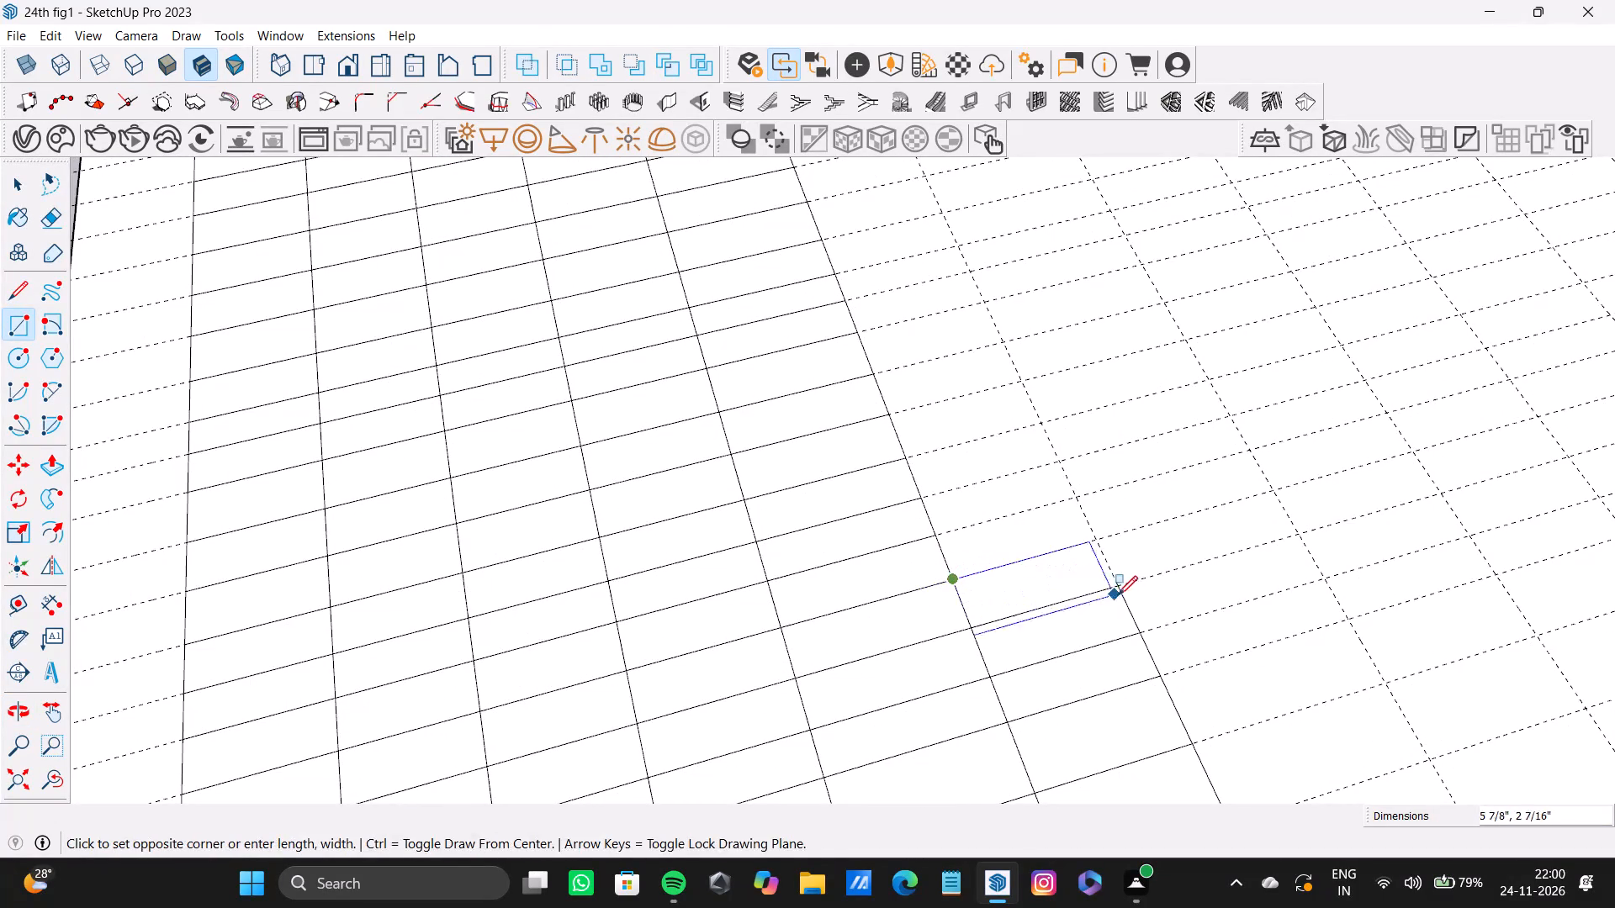
{"action": "left_click", "coordinate": [1108, 583]}
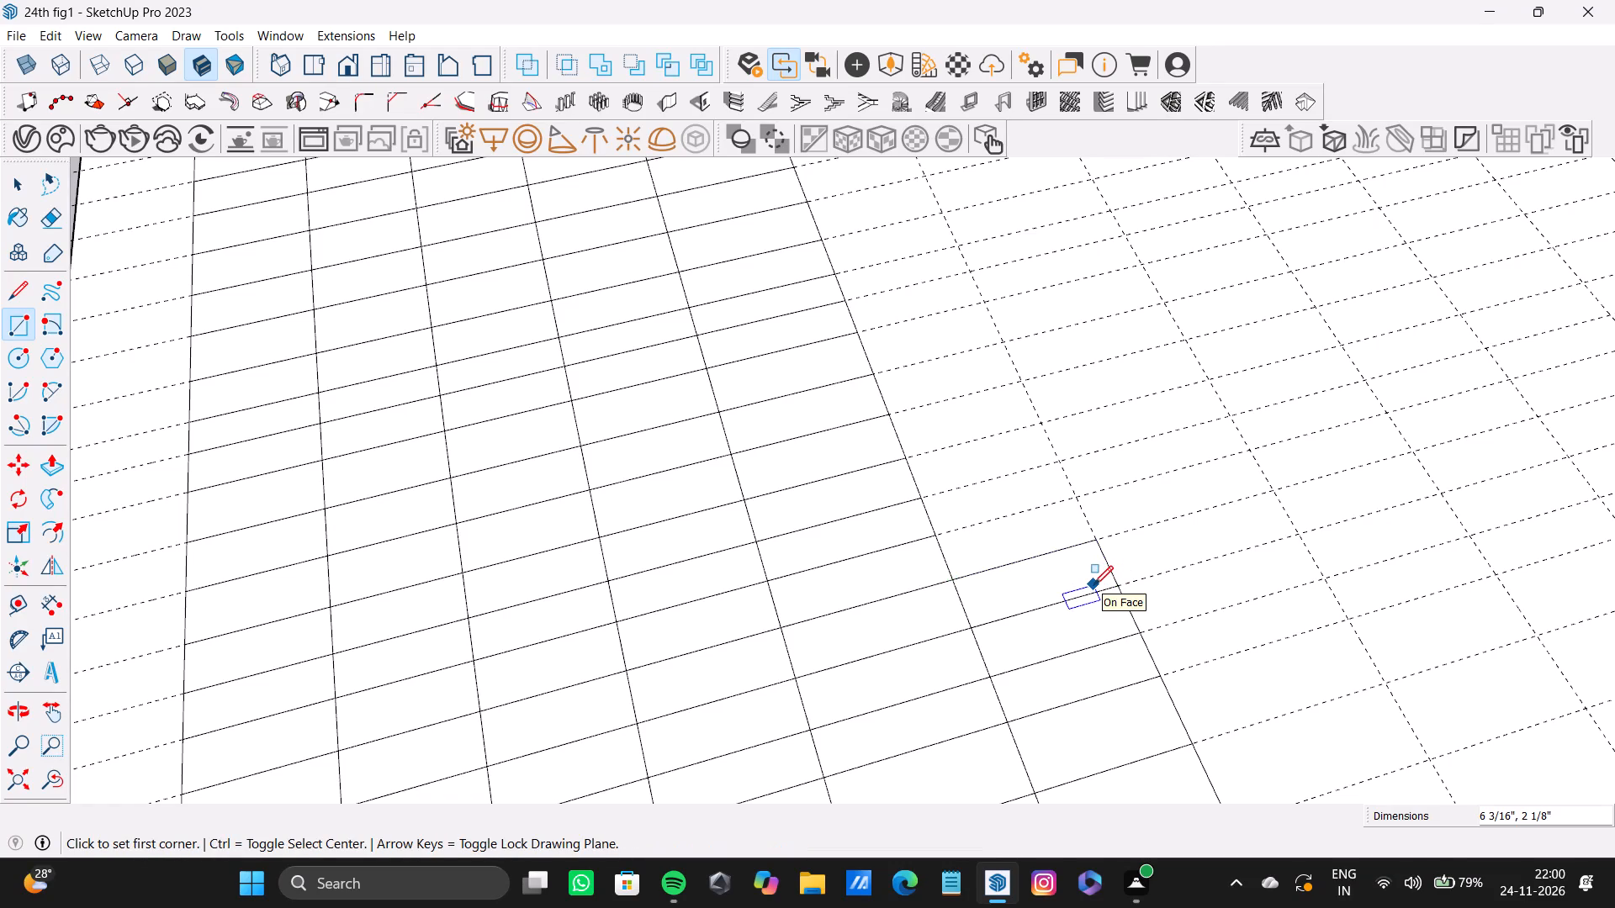
Trace the sixth row's seventh, eighth and ninth cells with rectangles snapped to the guide intersections.
{"action": "left_click", "coordinate": [938, 536]}
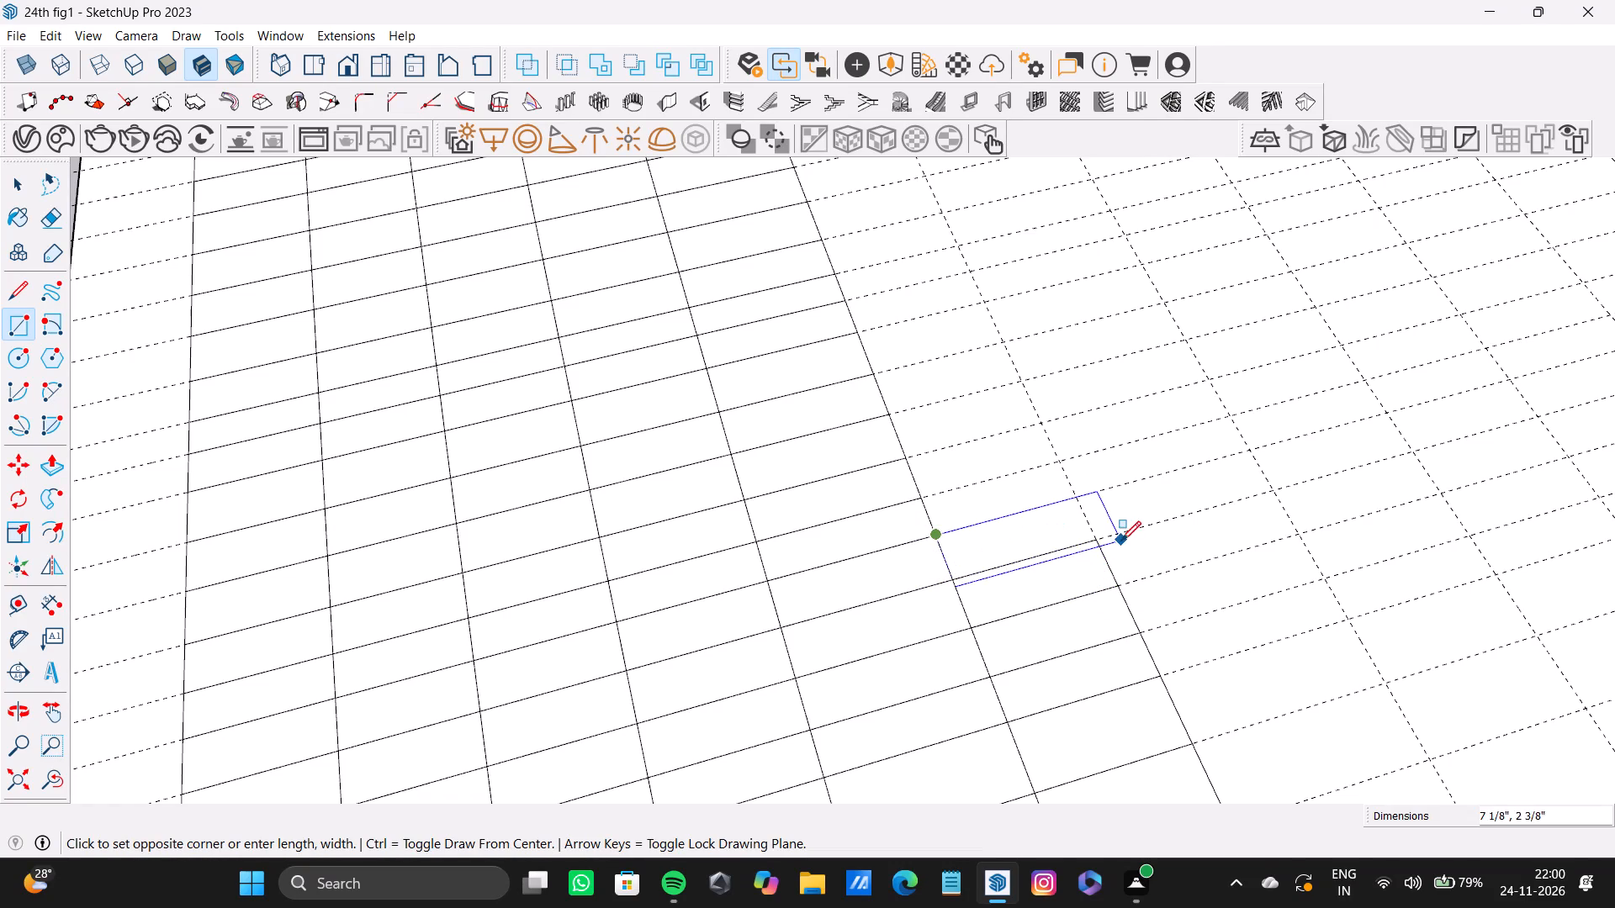
{"action": "left_click", "coordinate": [1102, 541]}
{"action": "left_click", "coordinate": [933, 498]}
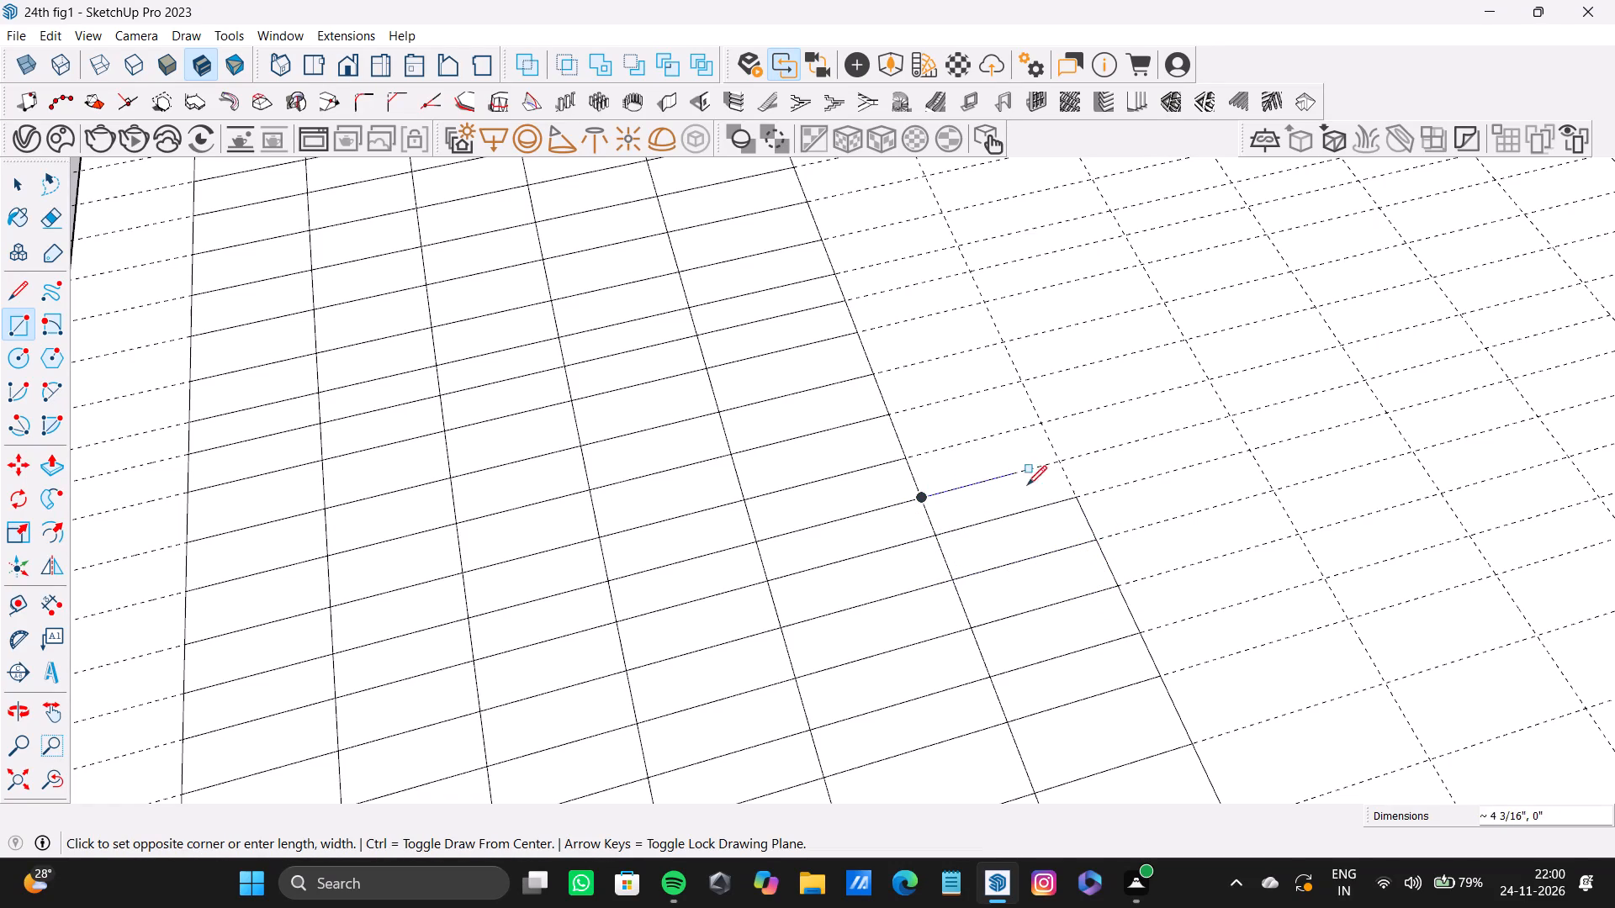
{"action": "left_click", "coordinate": [1075, 504]}
{"action": "left_click", "coordinate": [913, 455]}
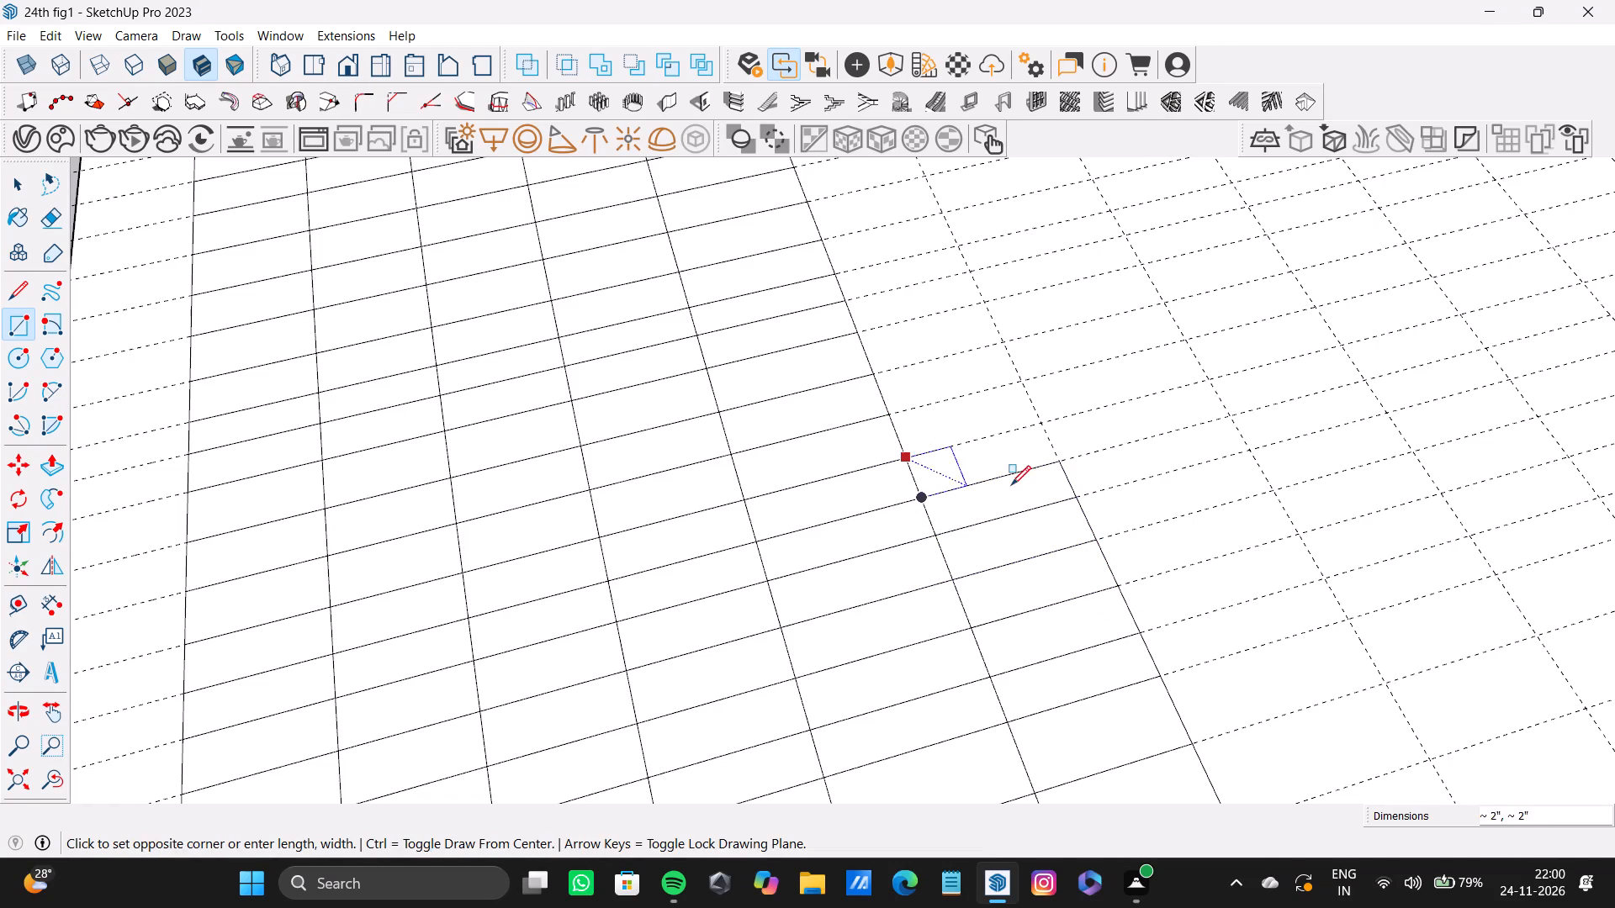
{"action": "left_click", "coordinate": [1054, 464]}
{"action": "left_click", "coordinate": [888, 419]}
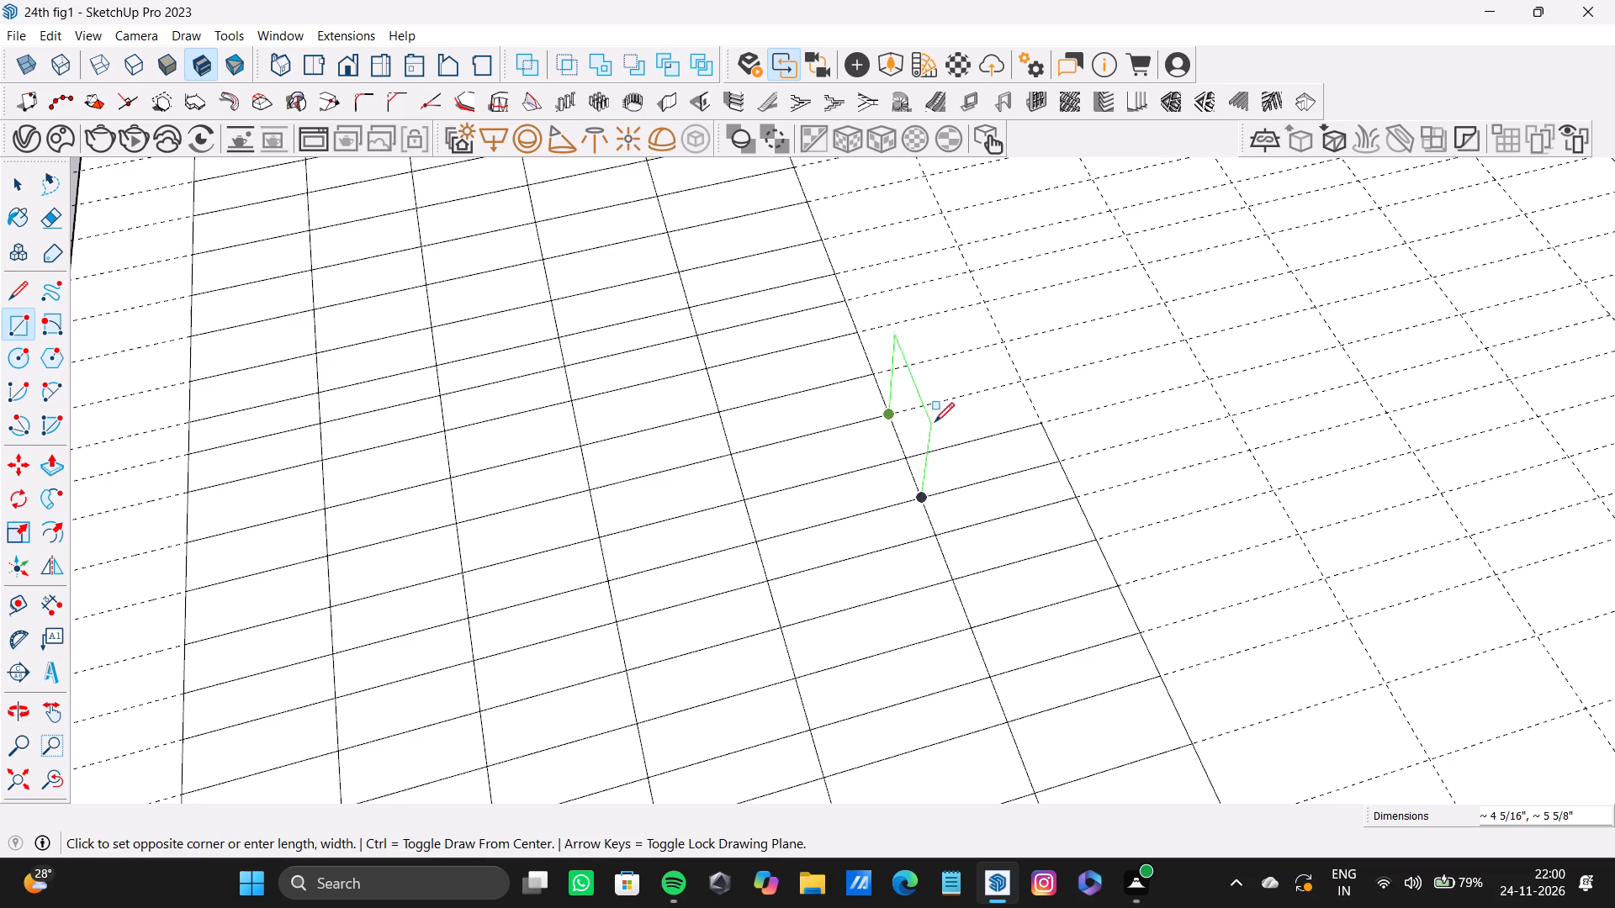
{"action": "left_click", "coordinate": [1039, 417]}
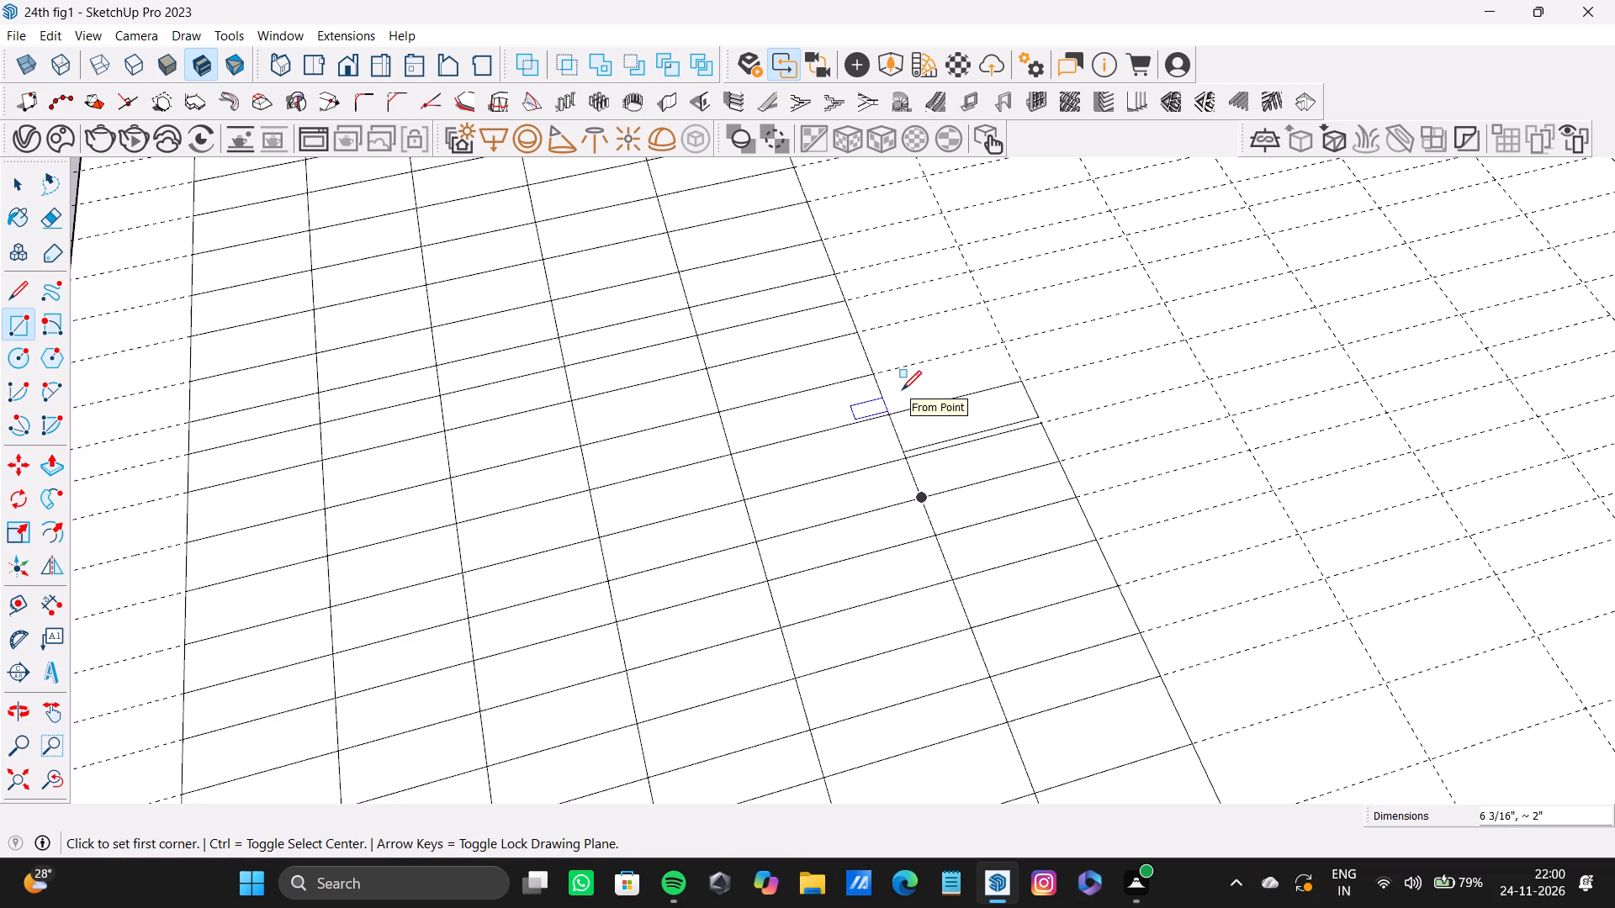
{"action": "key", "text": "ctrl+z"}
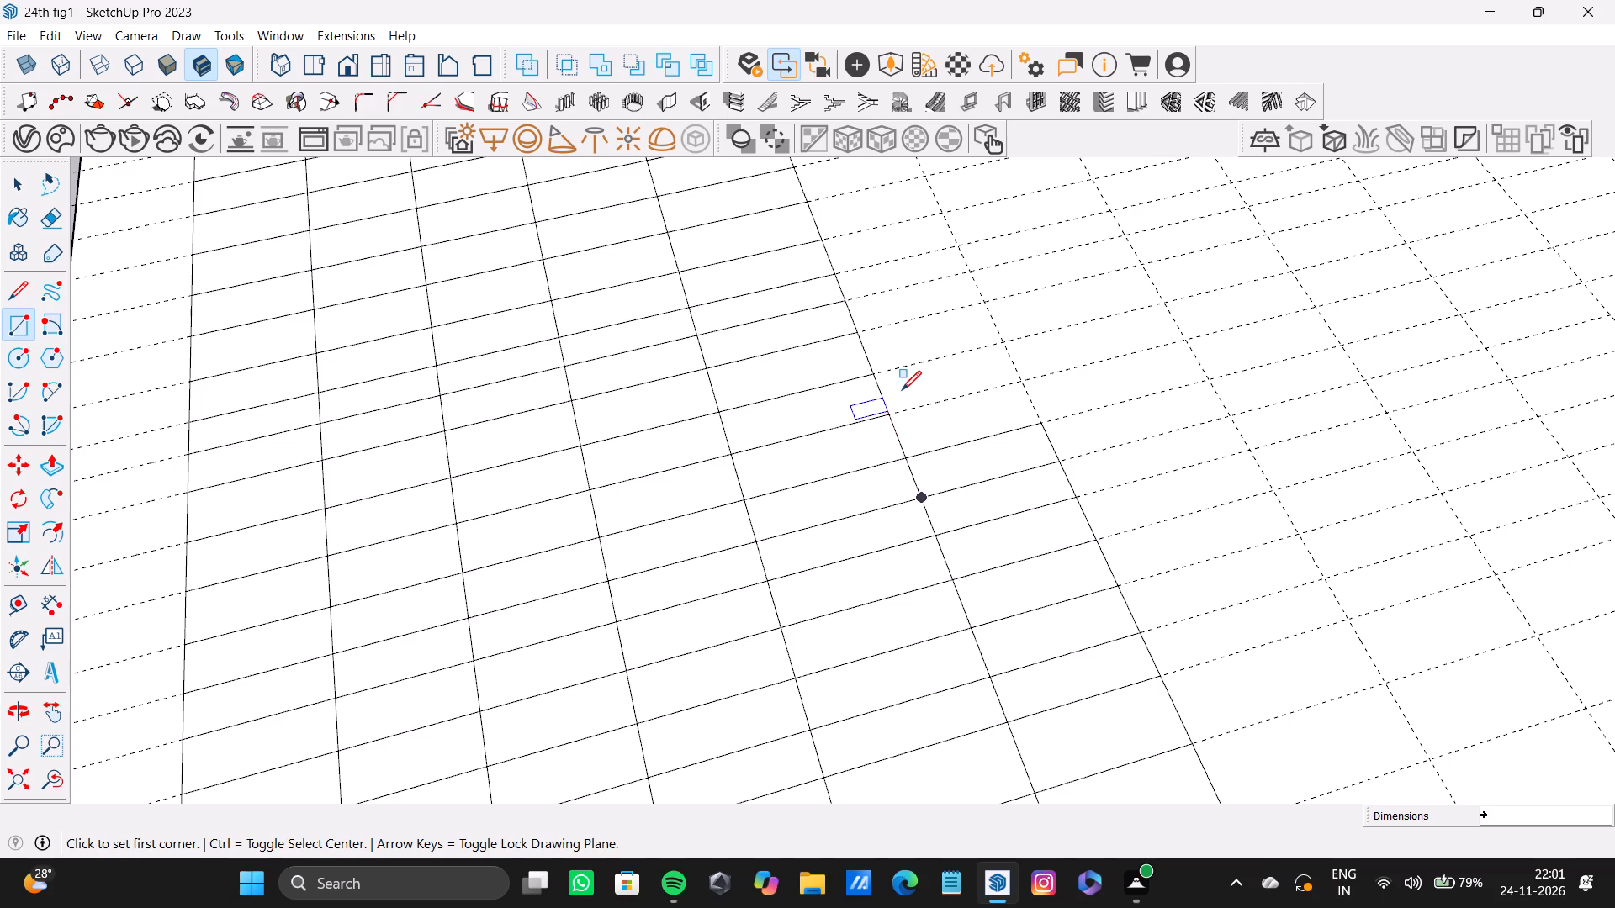
Trace the sixth row's tenth to twelfth cells with rectangles, the tenth 6 3/16 by 2 5/16 inches and the eleventh 6 3/16 by 2 1/4.
{"action": "scroll", "coordinate": [903, 406], "scroll_direction": "up", "scroll_amount": 6}
{"action": "left_click", "coordinate": [882, 419]}
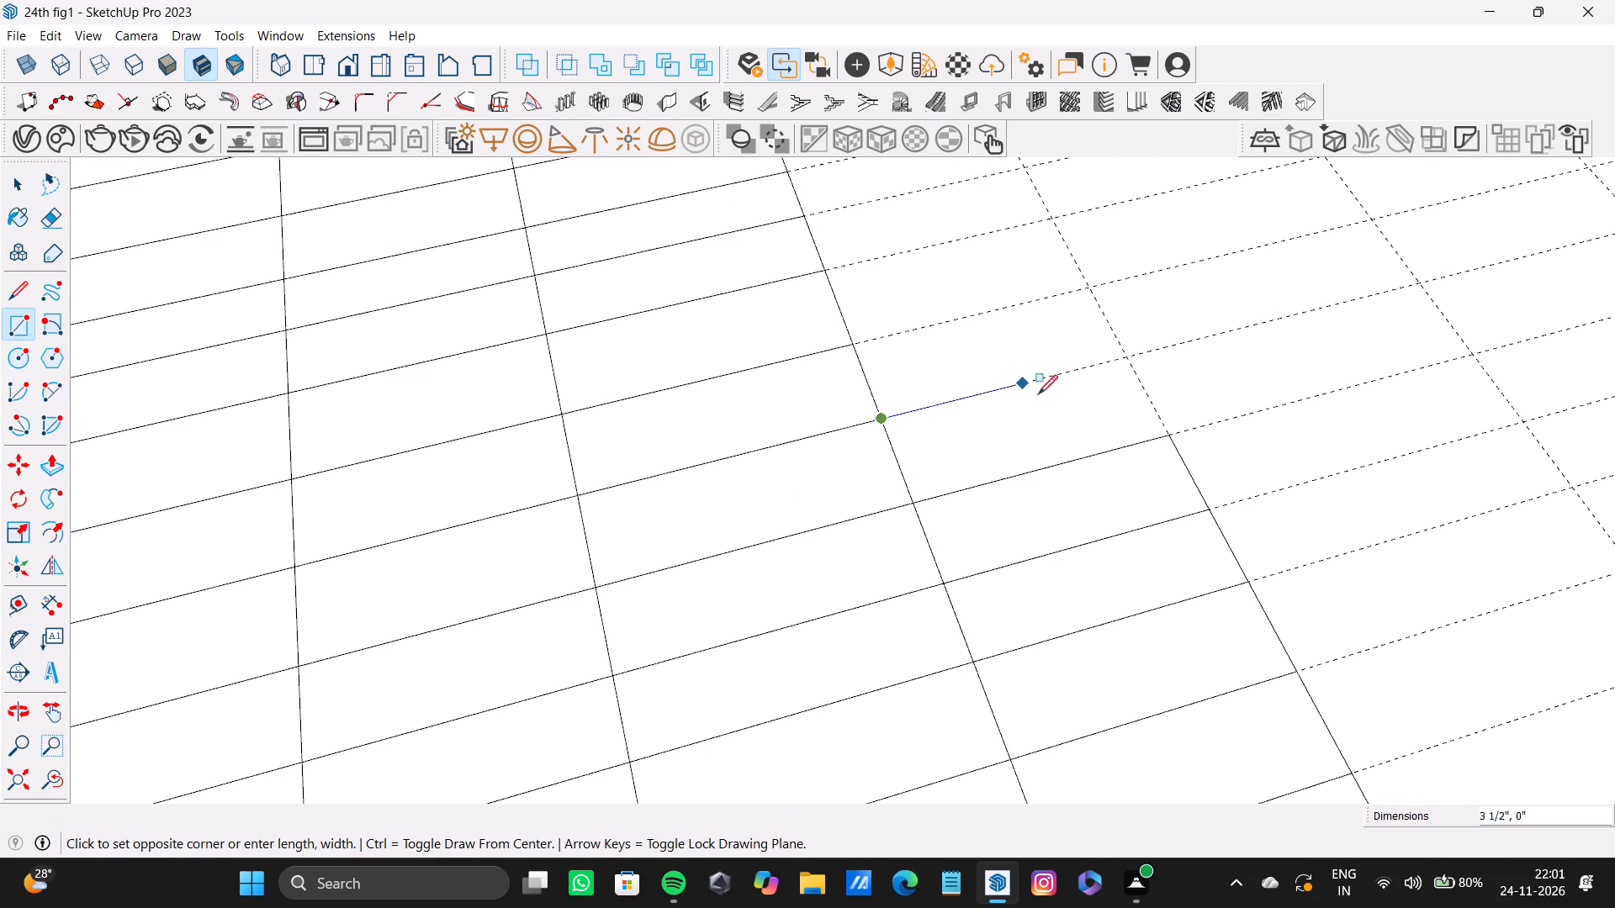
{"action": "left_click", "coordinate": [1164, 436]}
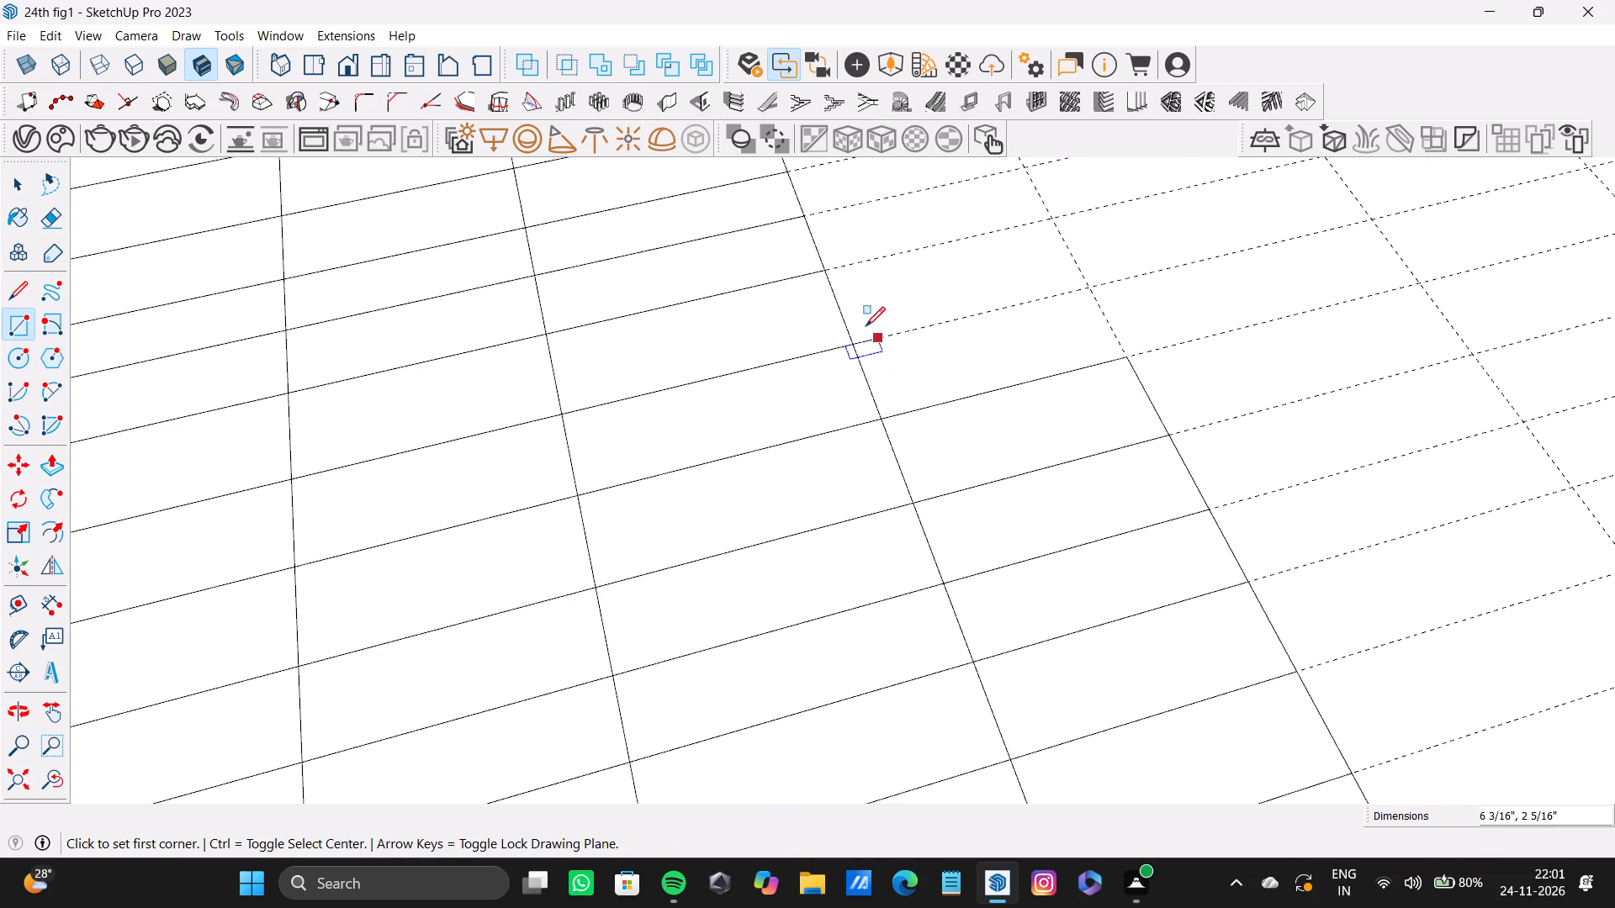
{"action": "left_click", "coordinate": [843, 338]}
{"action": "left_click", "coordinate": [1123, 352]}
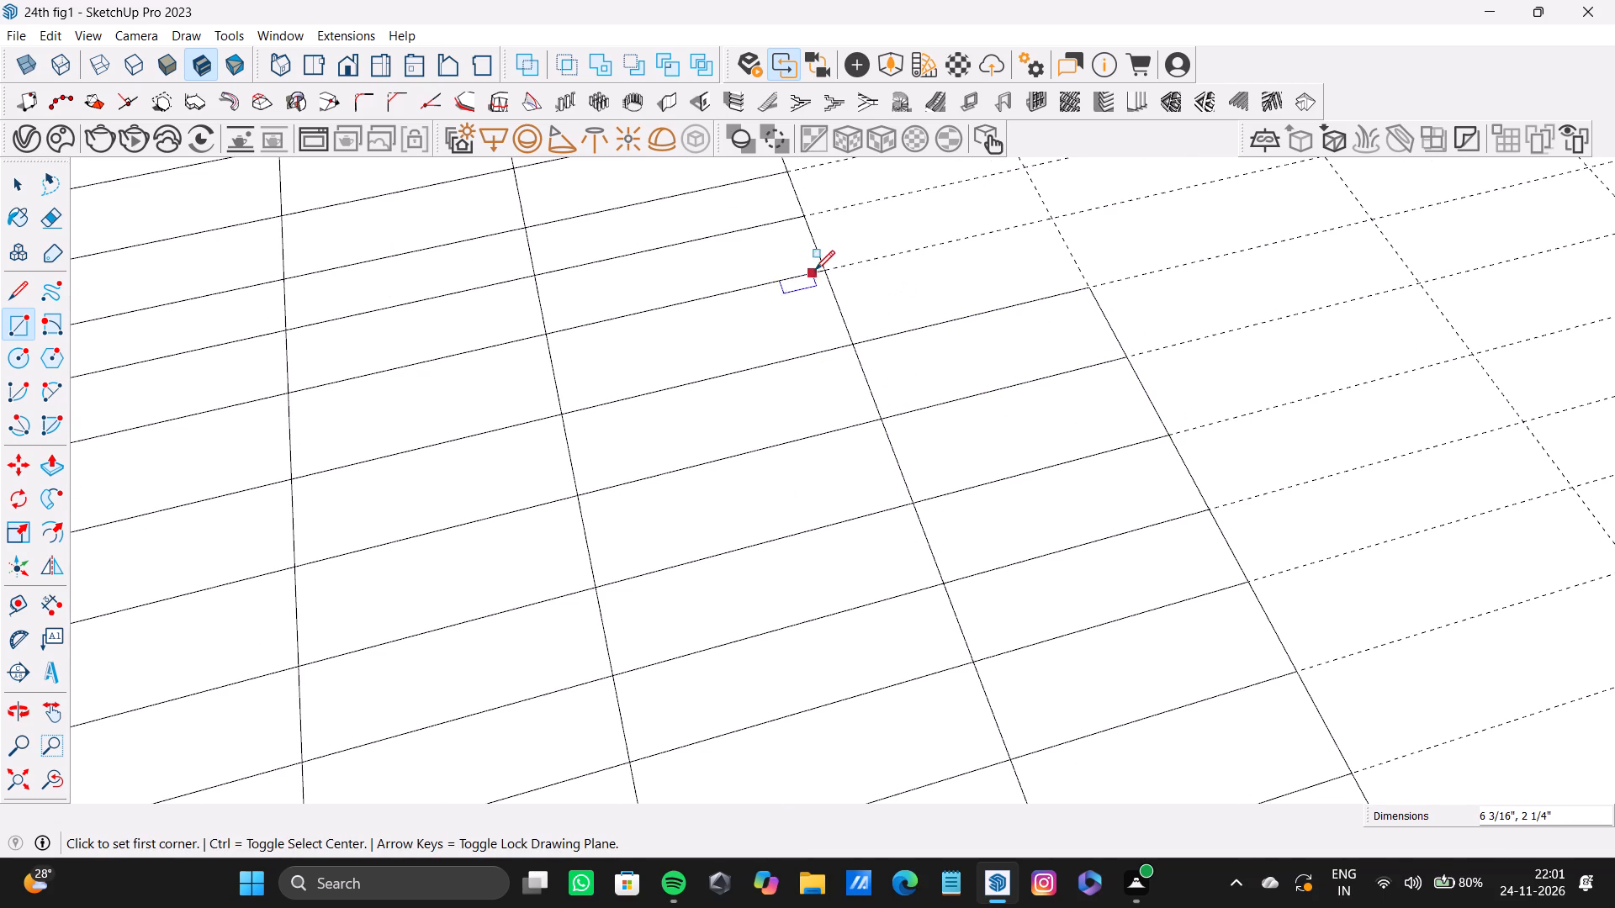
{"action": "left_click", "coordinate": [822, 265]}
{"action": "left_click", "coordinate": [1092, 282]}
{"action": "scroll", "coordinate": [889, 319], "scroll_direction": "down", "scroll_amount": 4}
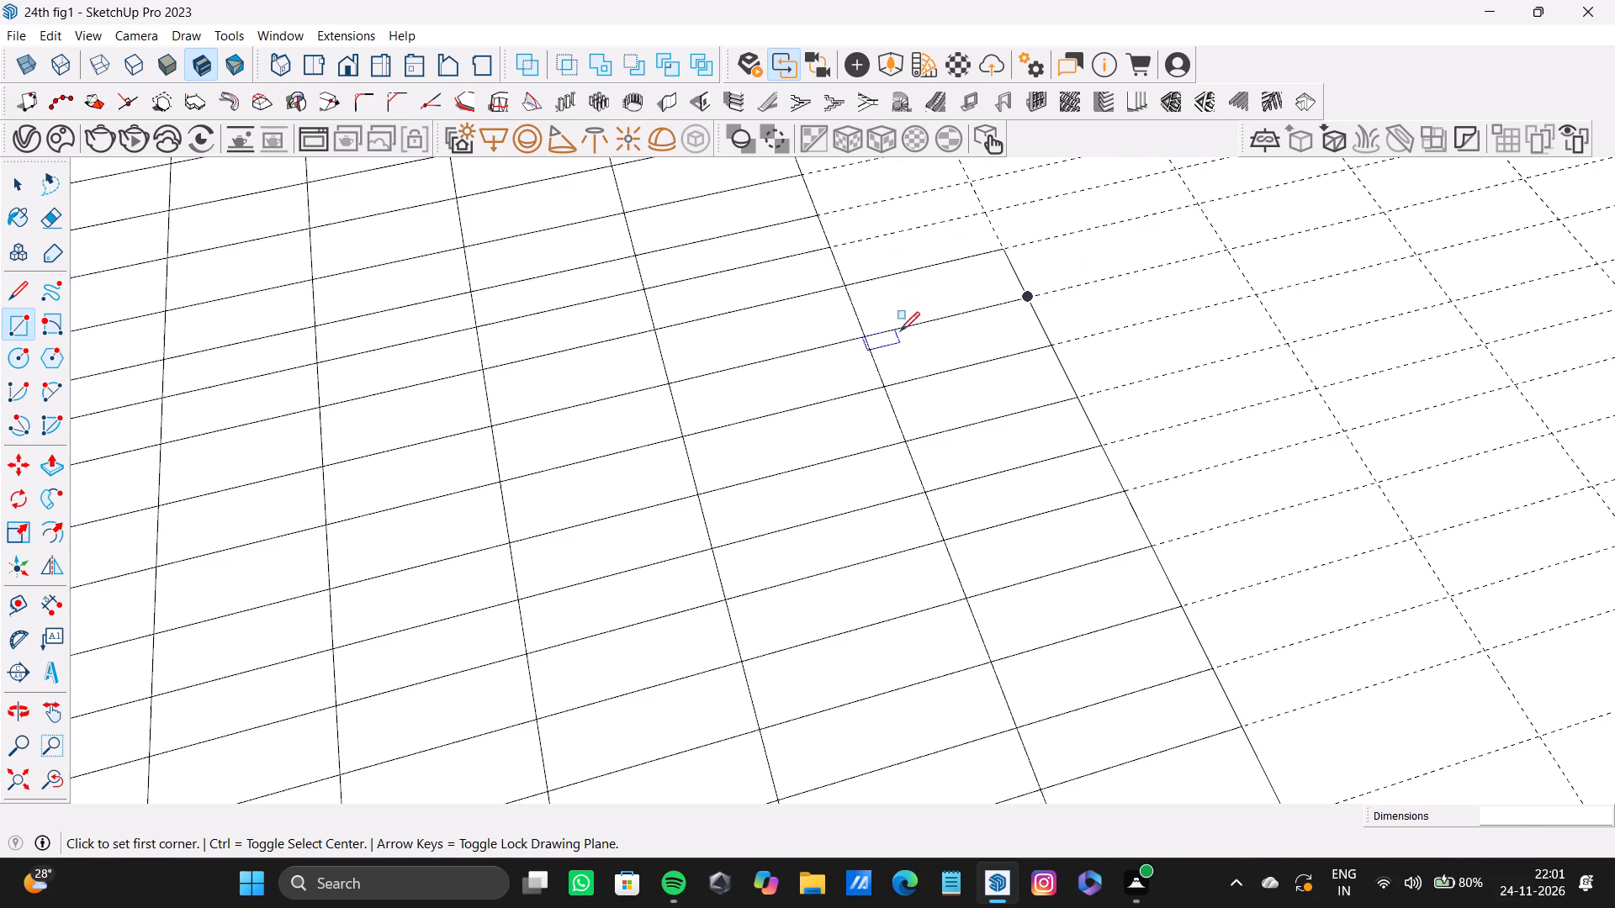
{"action": "middle_click_drag", "start_coordinate": [880, 365], "coordinate": [776, 350]}
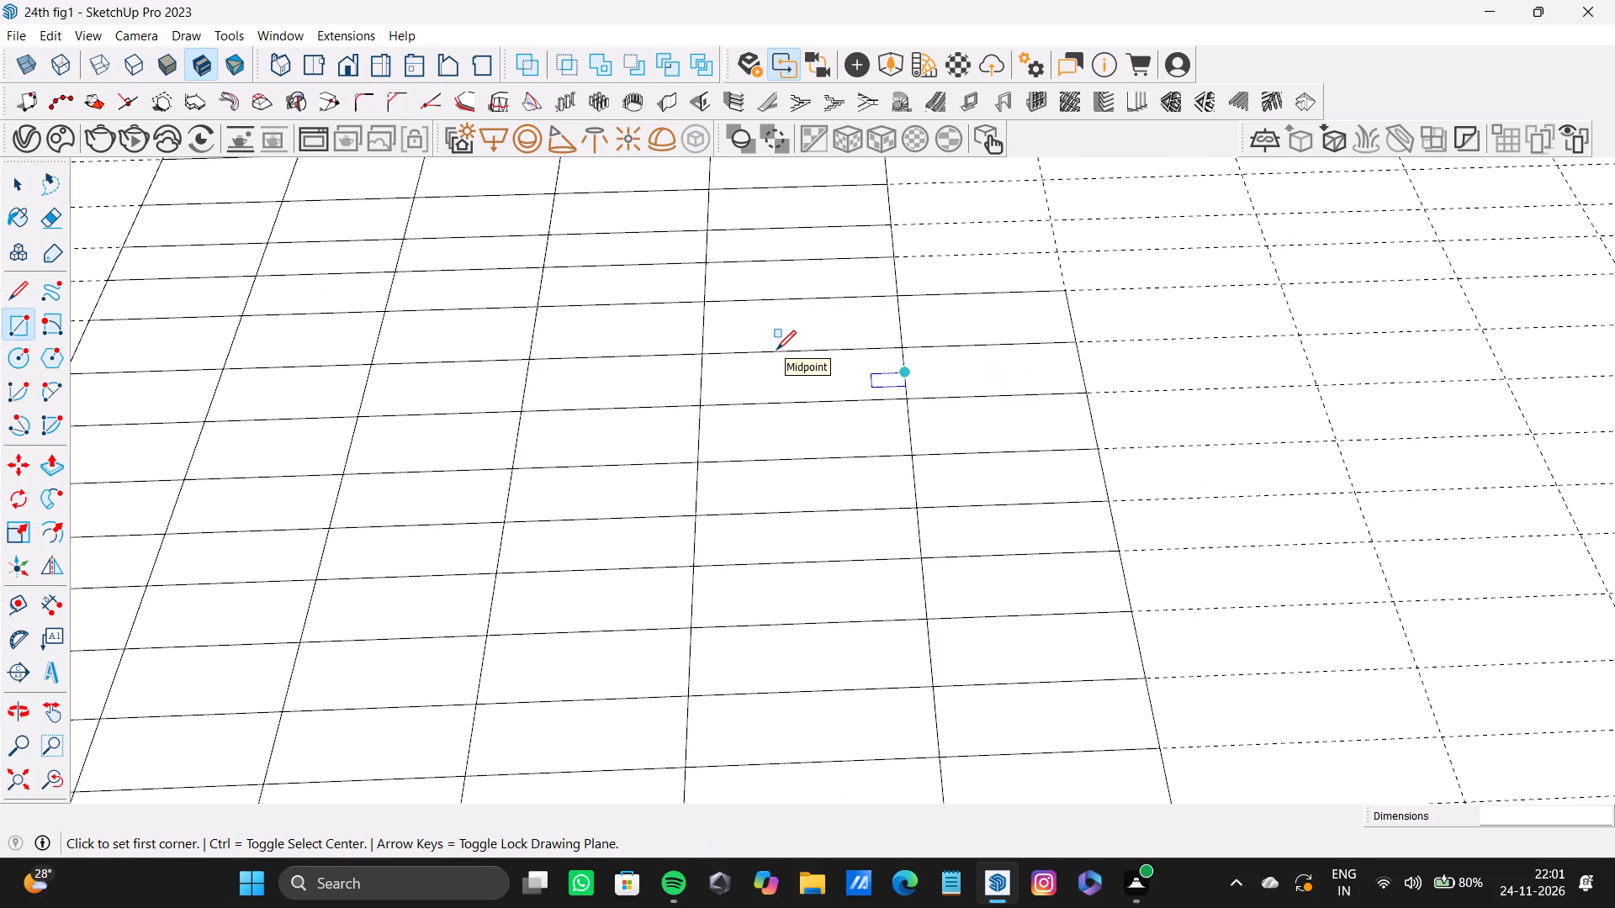
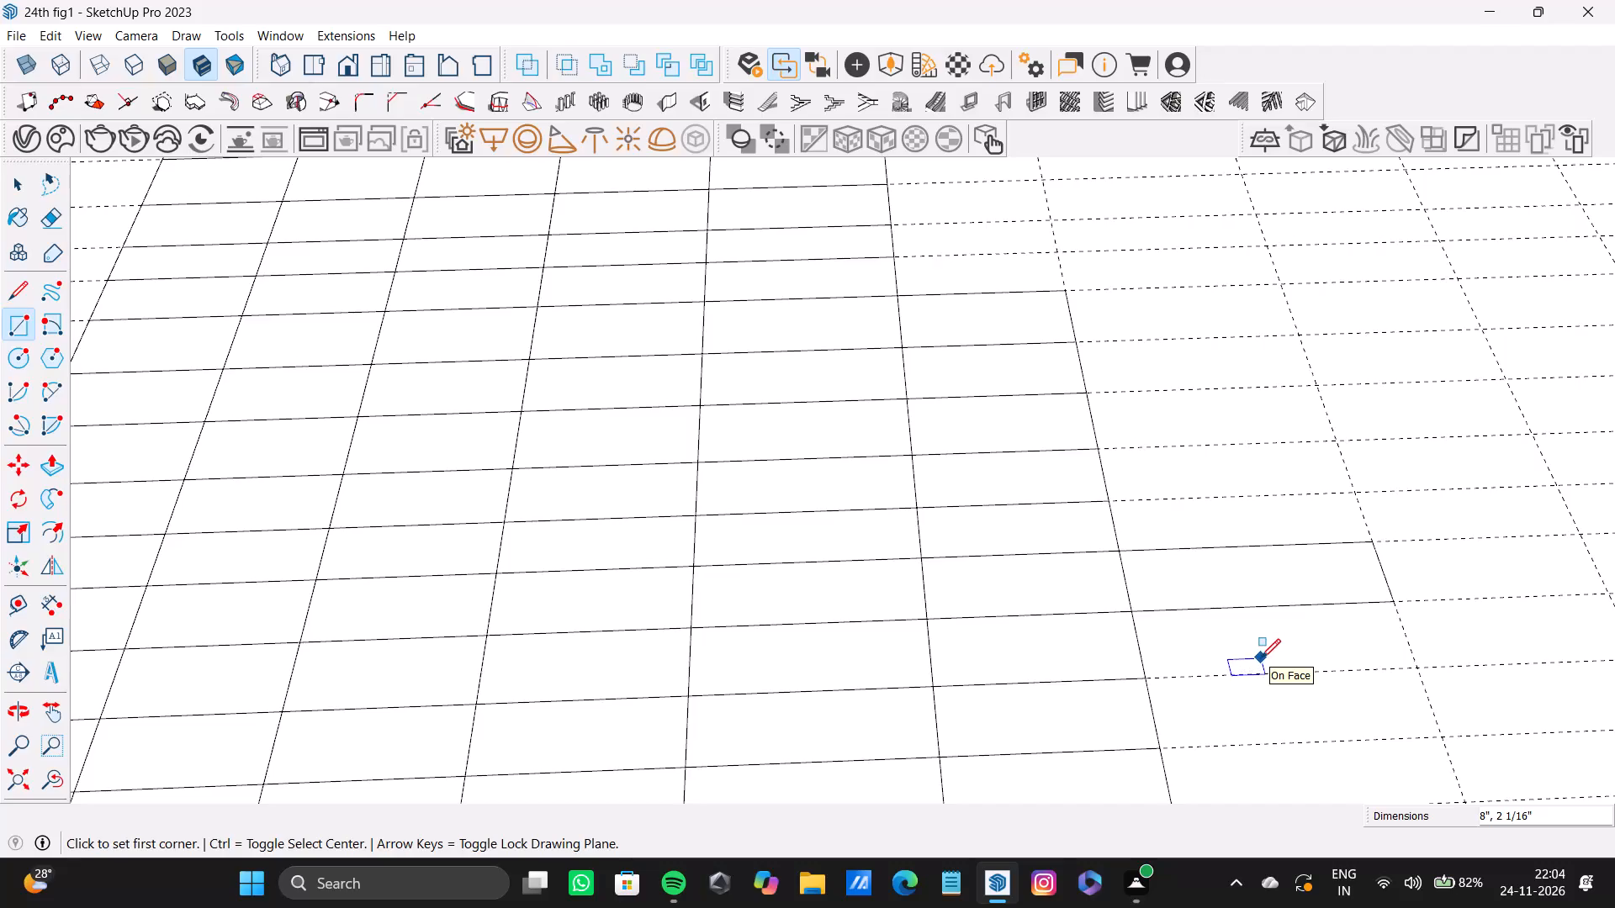
Trace four cells of the seventh row with rectangles, two on each side of the row's already traced cell, 8 inches long.
{"action": "left_click_drag", "start_coordinate": [1148, 681], "coordinate": [1167, 681]}
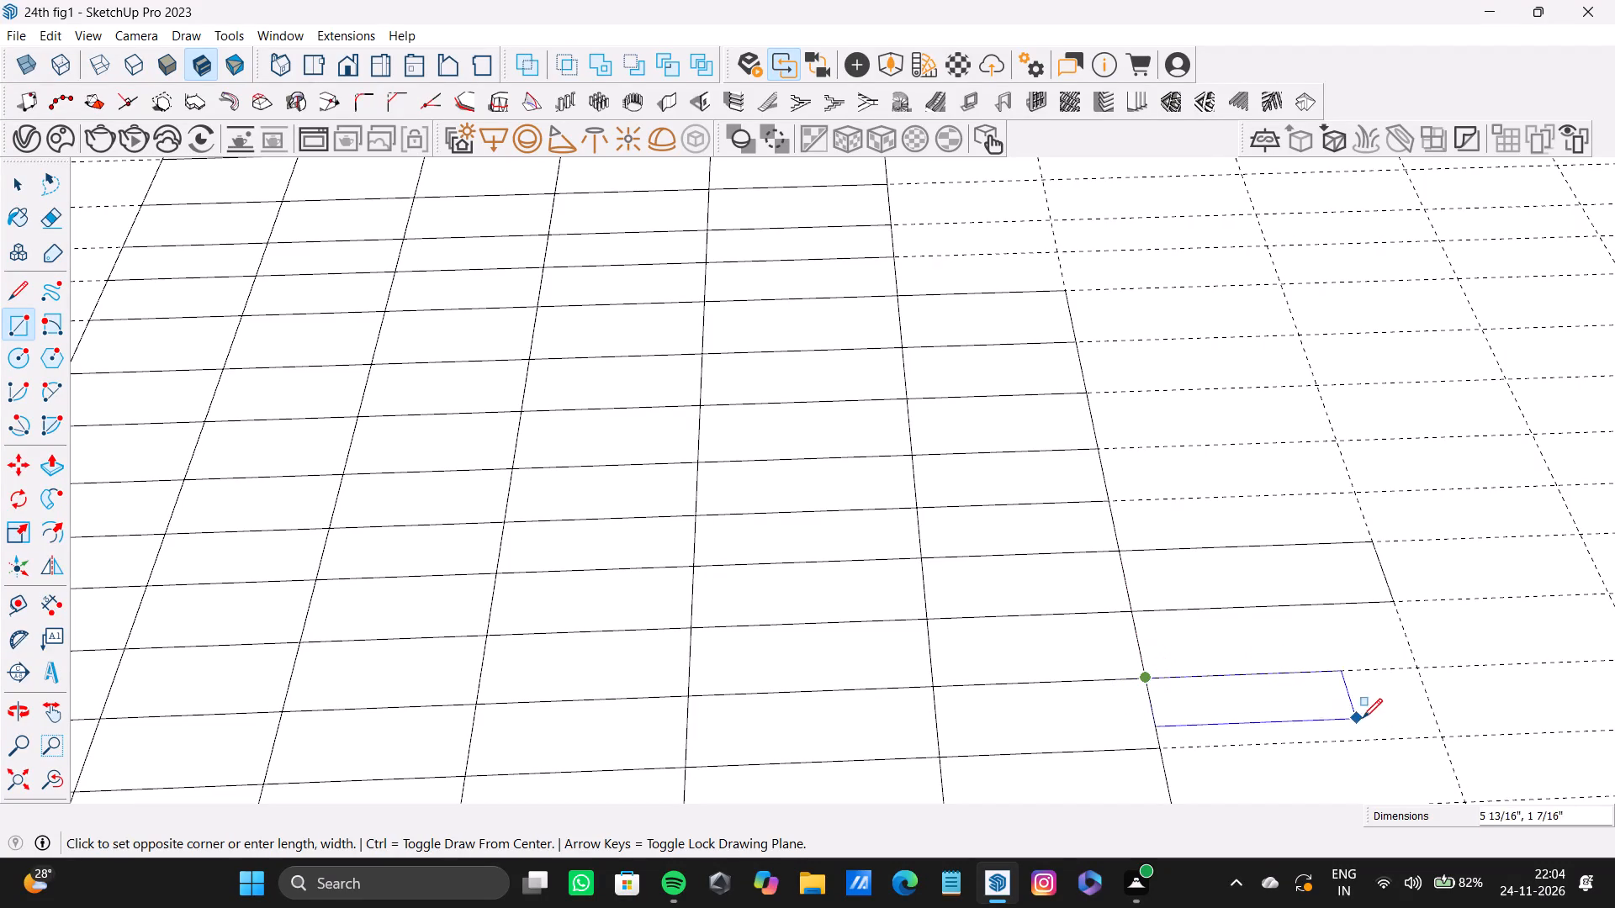
{"action": "left_click", "coordinate": [1440, 735]}
{"action": "left_click_drag", "start_coordinate": [1129, 613], "coordinate": [1215, 645]}
{"action": "left_click", "coordinate": [1412, 668]}
{"action": "left_click_drag", "start_coordinate": [1114, 499], "coordinate": [1125, 499]}
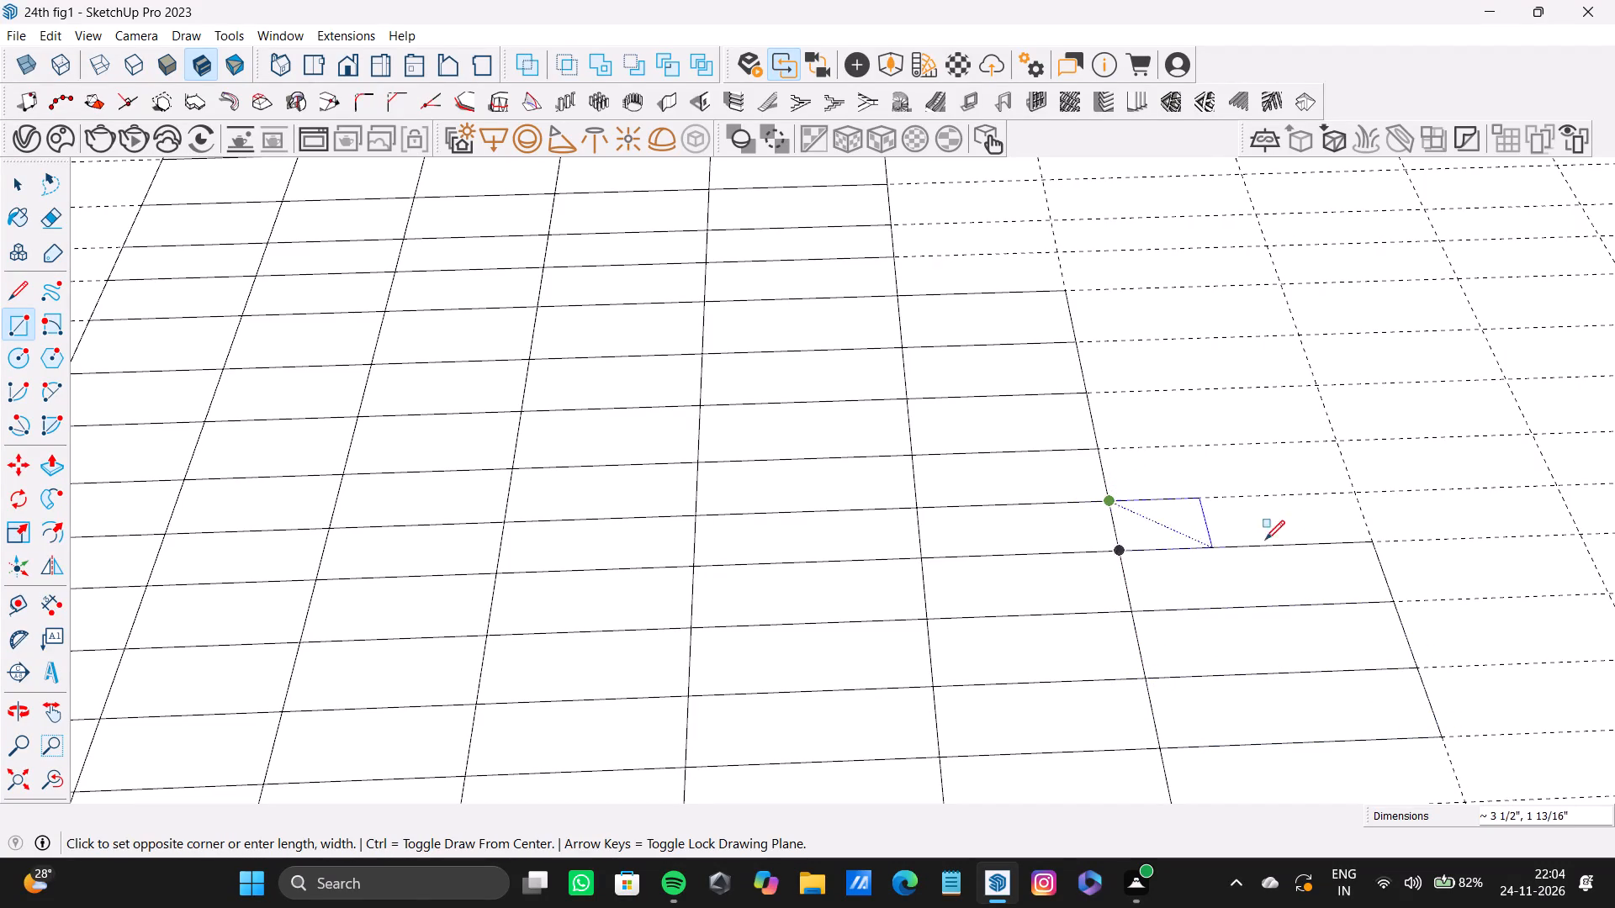
{"action": "left_click", "coordinate": [1374, 536]}
{"action": "left_click", "coordinate": [1093, 446]}
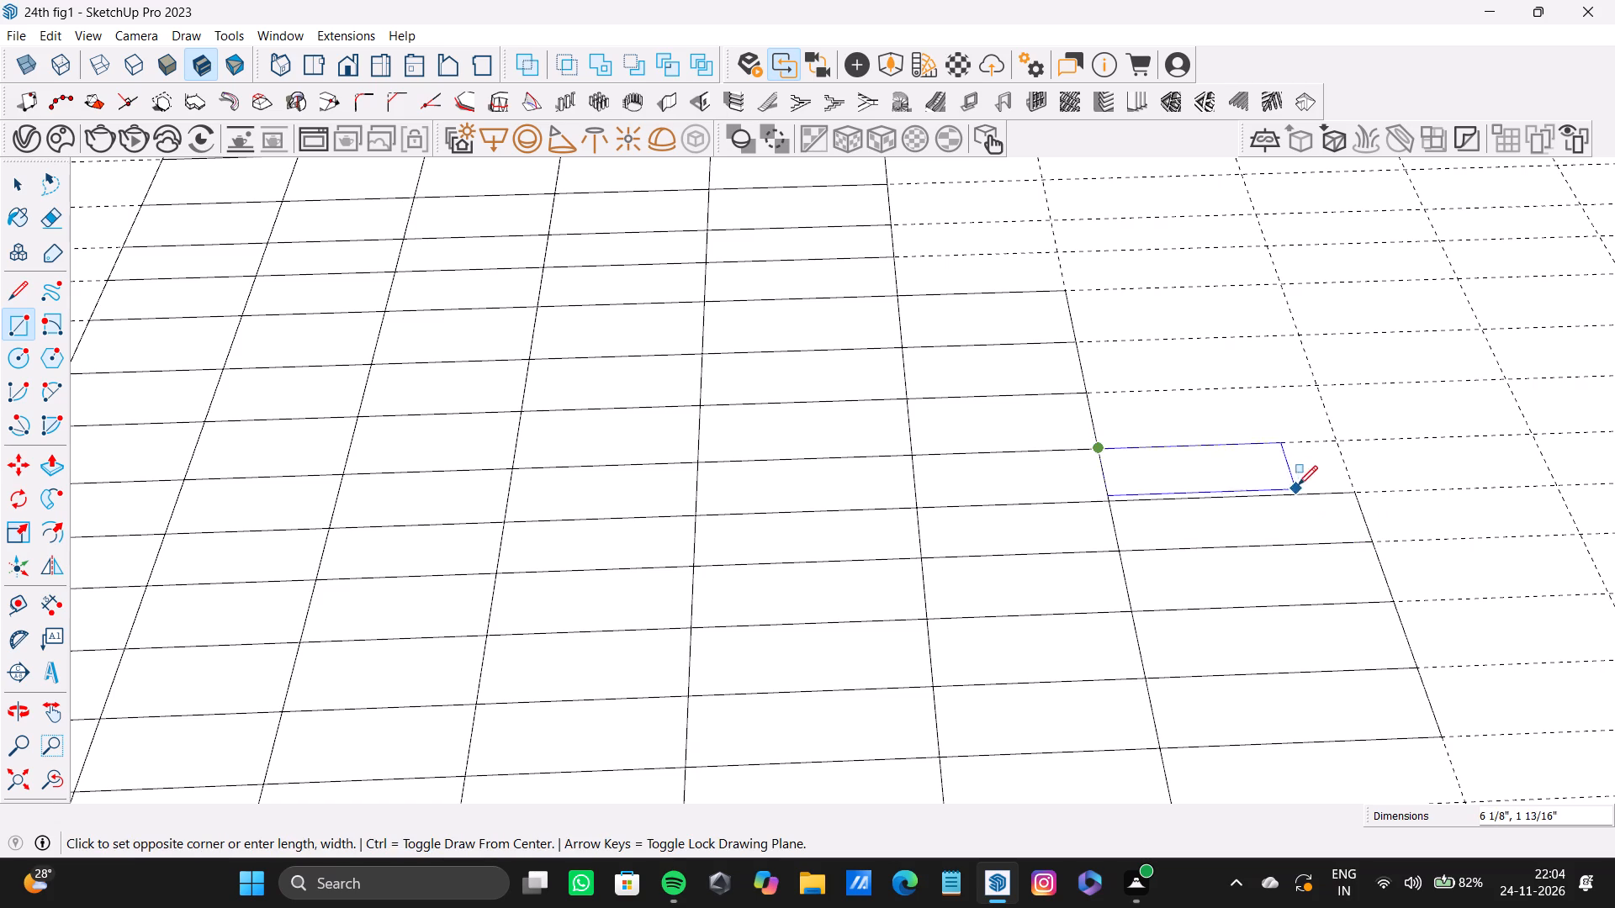
{"action": "left_click", "coordinate": [1358, 495]}
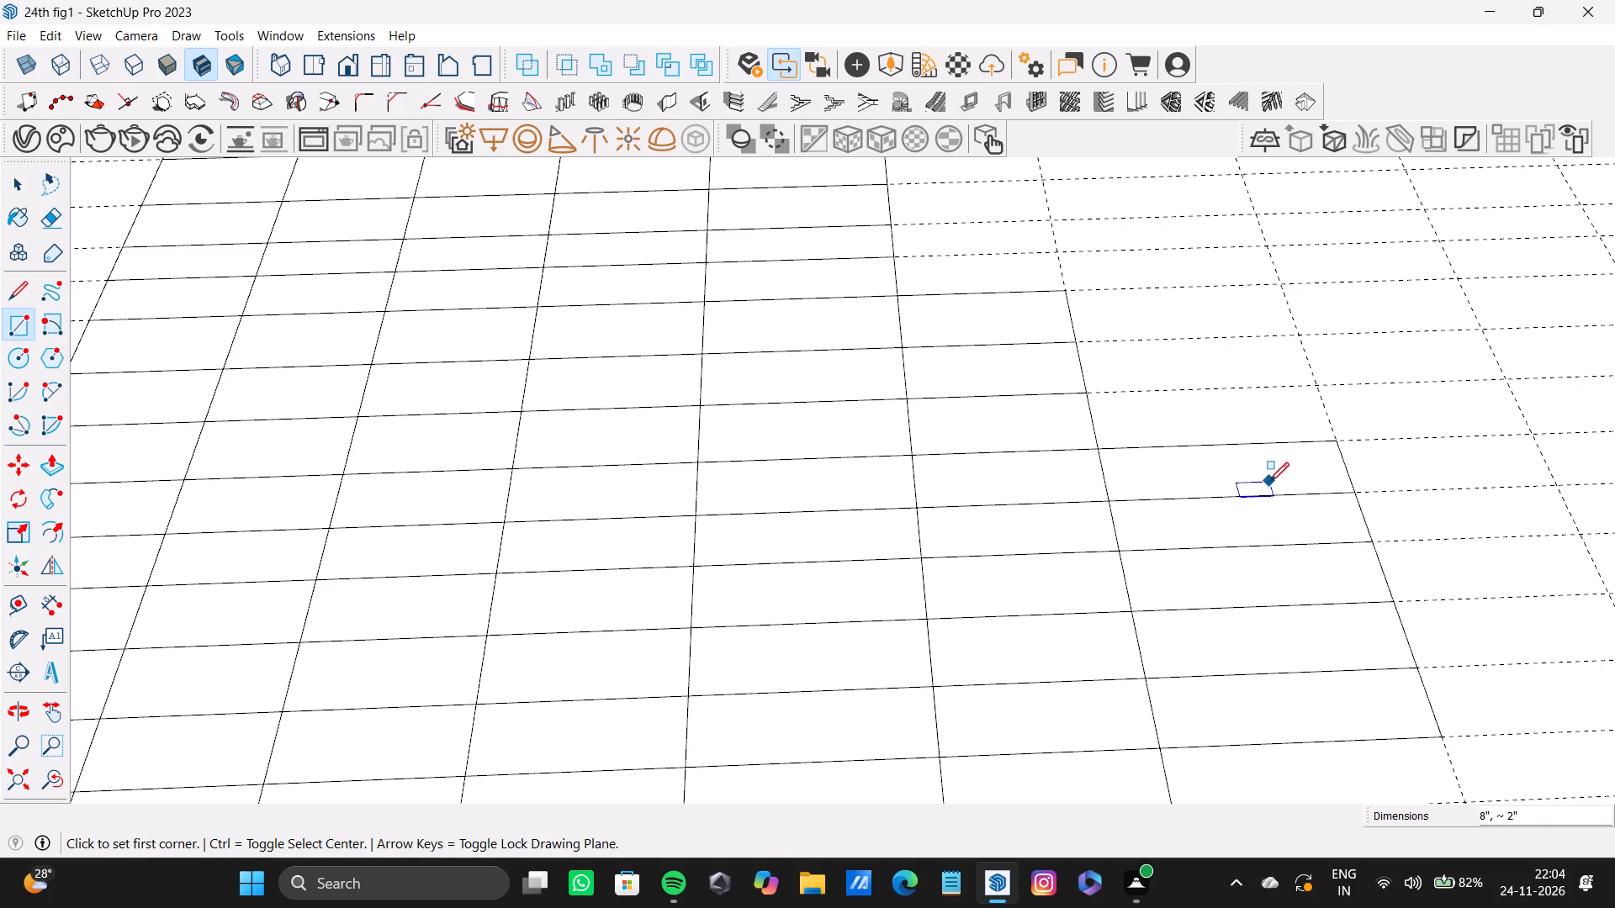
Trace the sixth row's next three untraced cells with rectangles, 6 3/16 inches by 1 15/16, 1 11/16 and 2 1/4 inches.
{"action": "scroll", "coordinate": [953, 352], "scroll_direction": "down", "scroll_amount": 10}
{"action": "middle_click_drag", "start_coordinate": [1166, 418], "coordinate": [736, 311]}
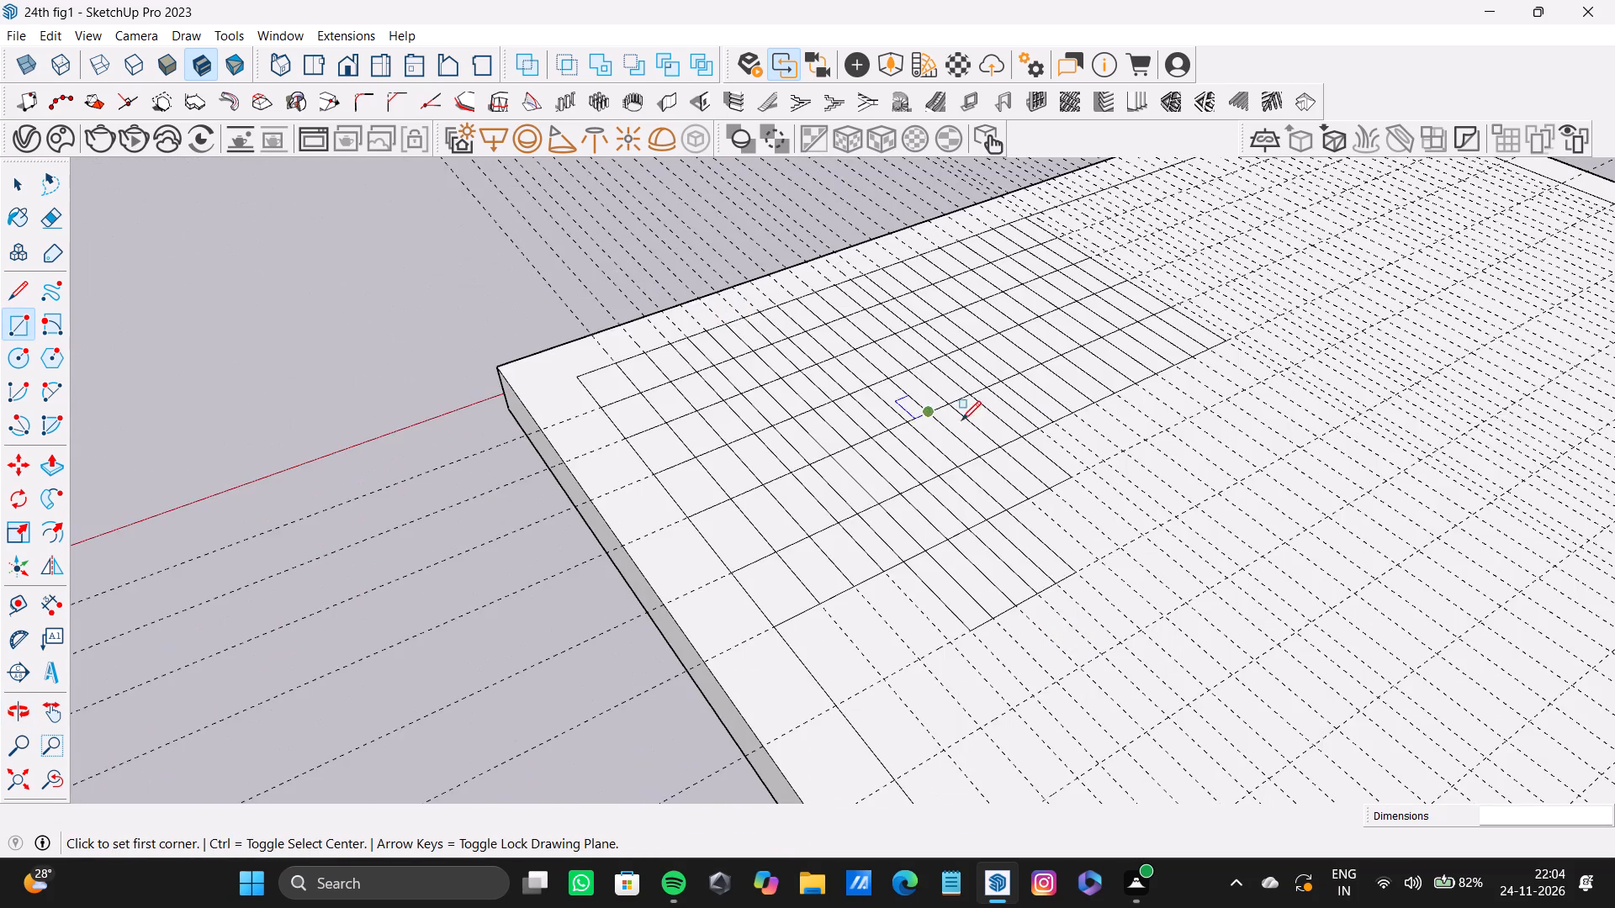
{"action": "scroll", "coordinate": [1123, 417], "scroll_direction": "up", "scroll_amount": 4}
{"action": "scroll", "coordinate": [999, 457], "scroll_direction": "up", "scroll_amount": 6}
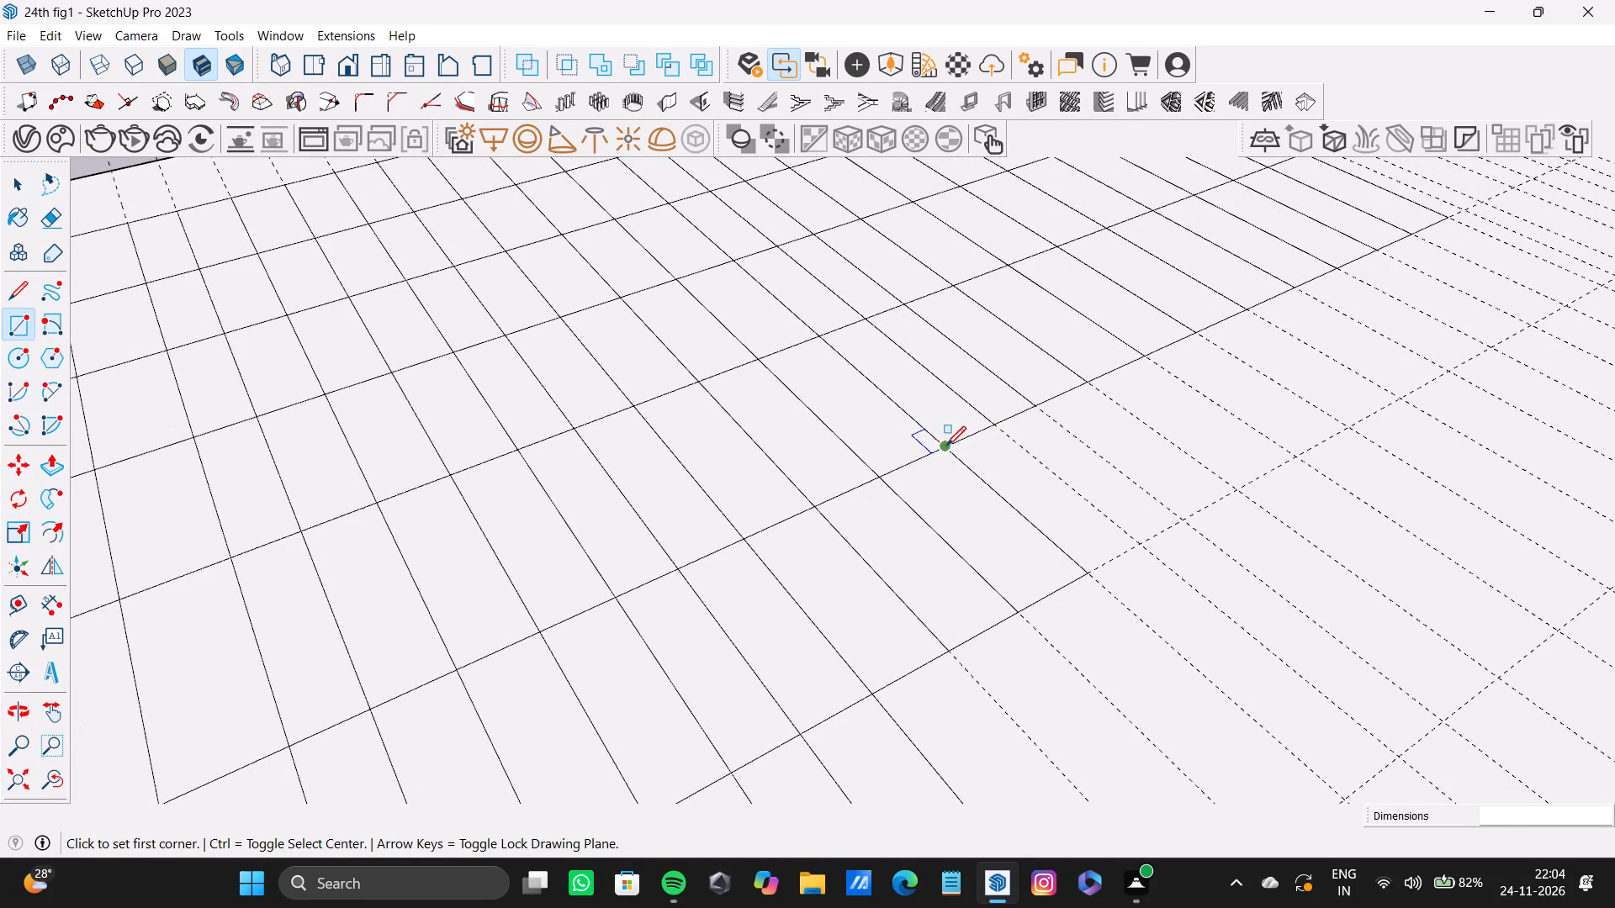
{"action": "left_click", "coordinate": [946, 446]}
{"action": "left_click", "coordinate": [1136, 546]}
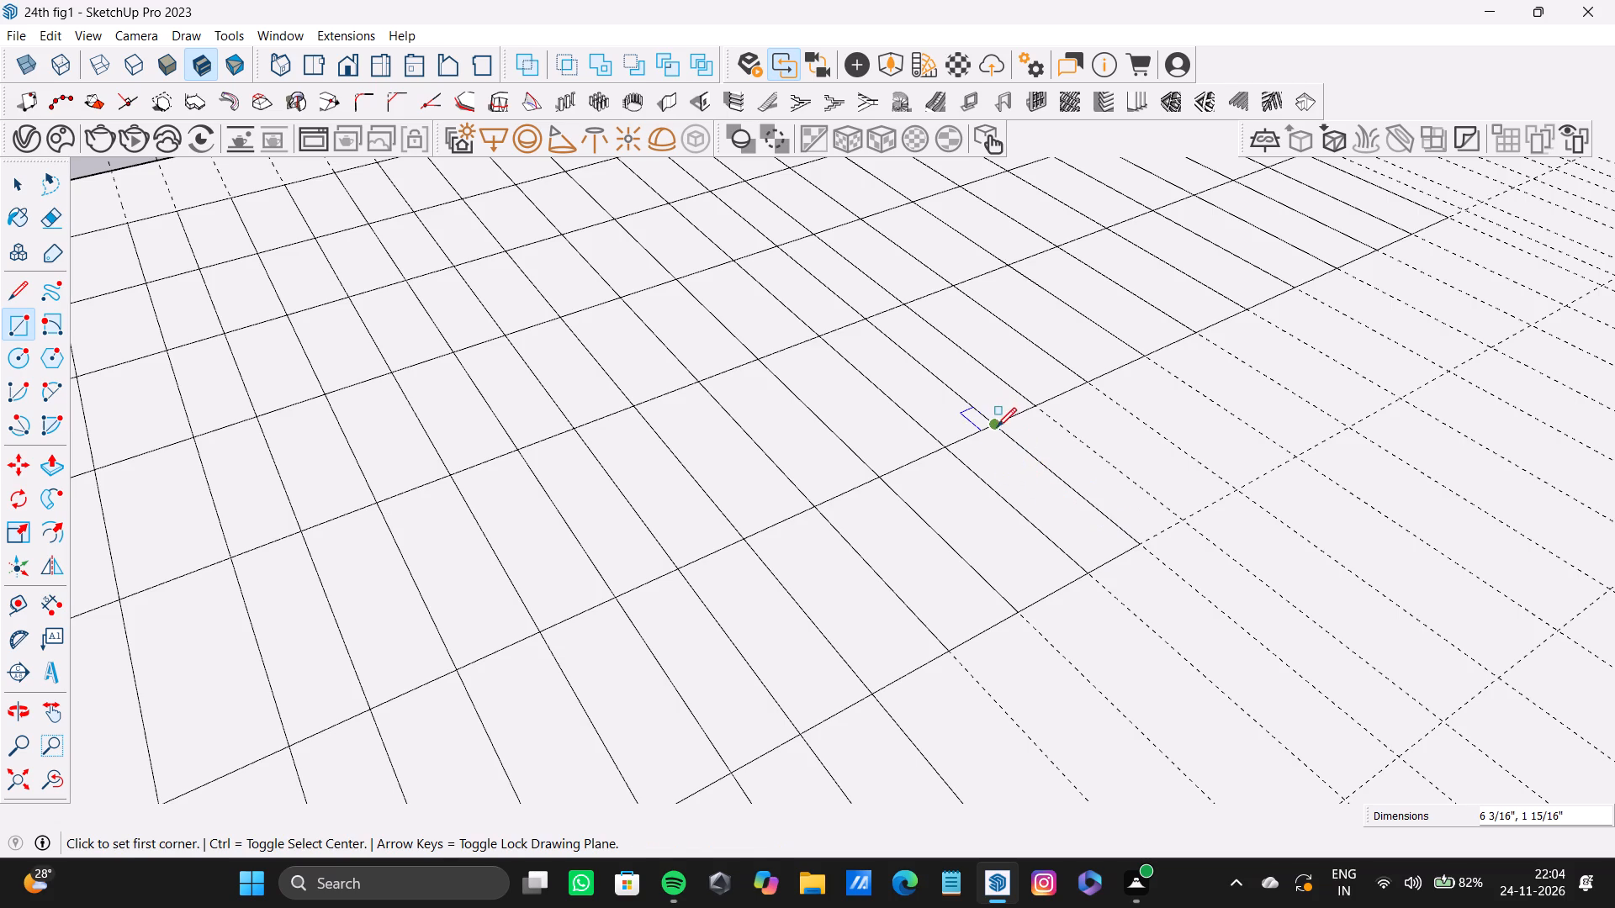
{"action": "left_click", "coordinate": [997, 427]}
{"action": "left_click", "coordinate": [1185, 518]}
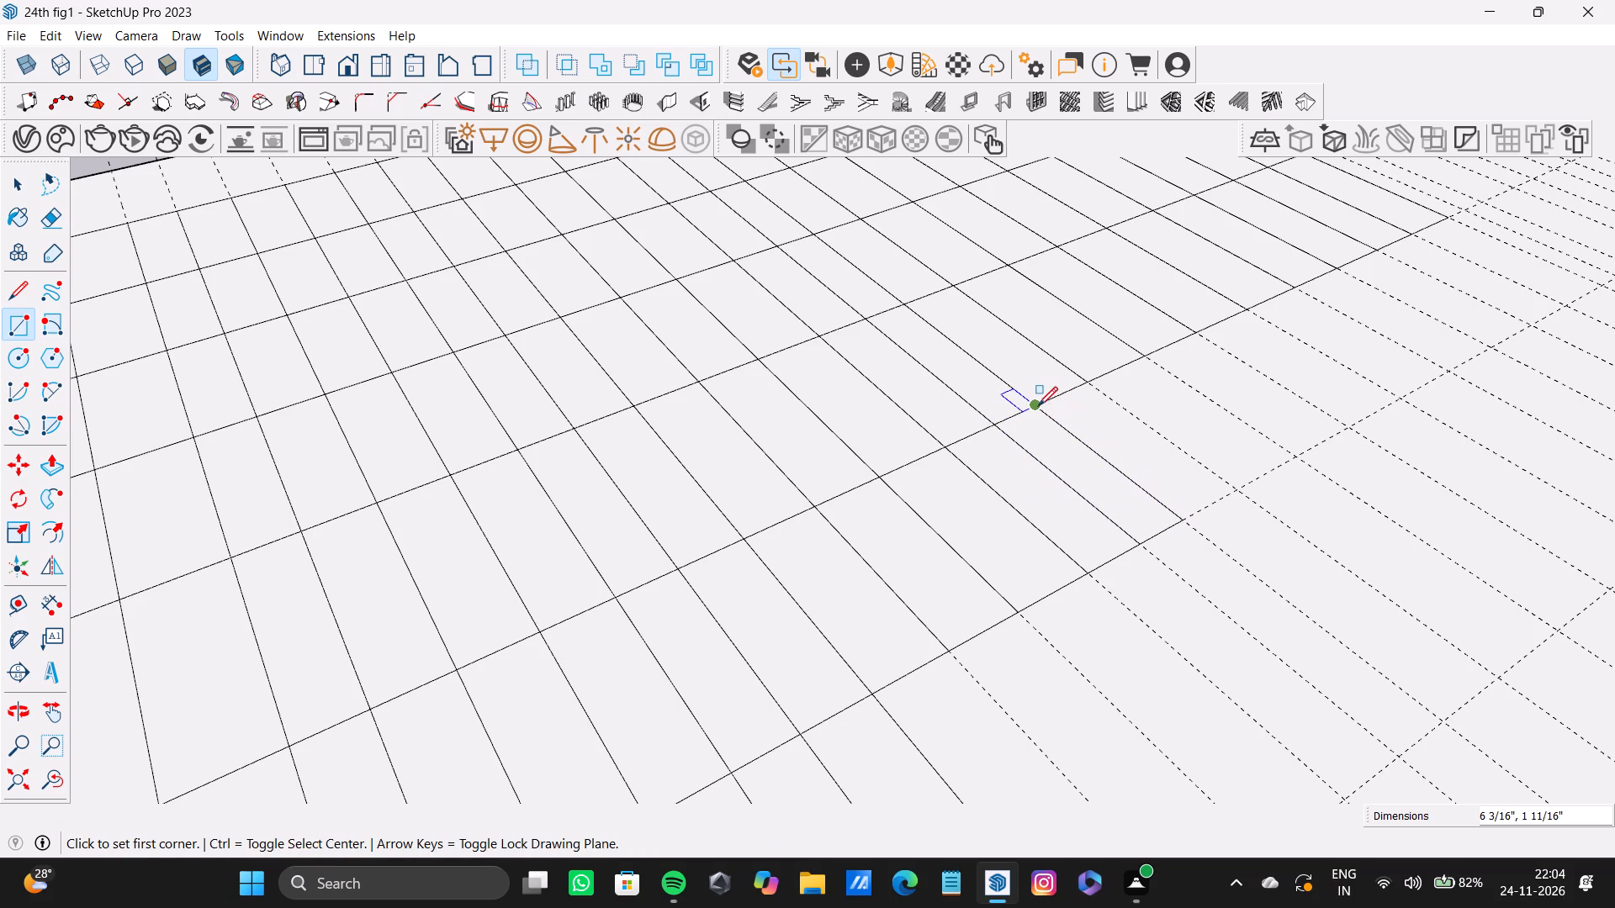
{"action": "left_click", "coordinate": [1035, 405]}
{"action": "left_click", "coordinate": [1236, 496]}
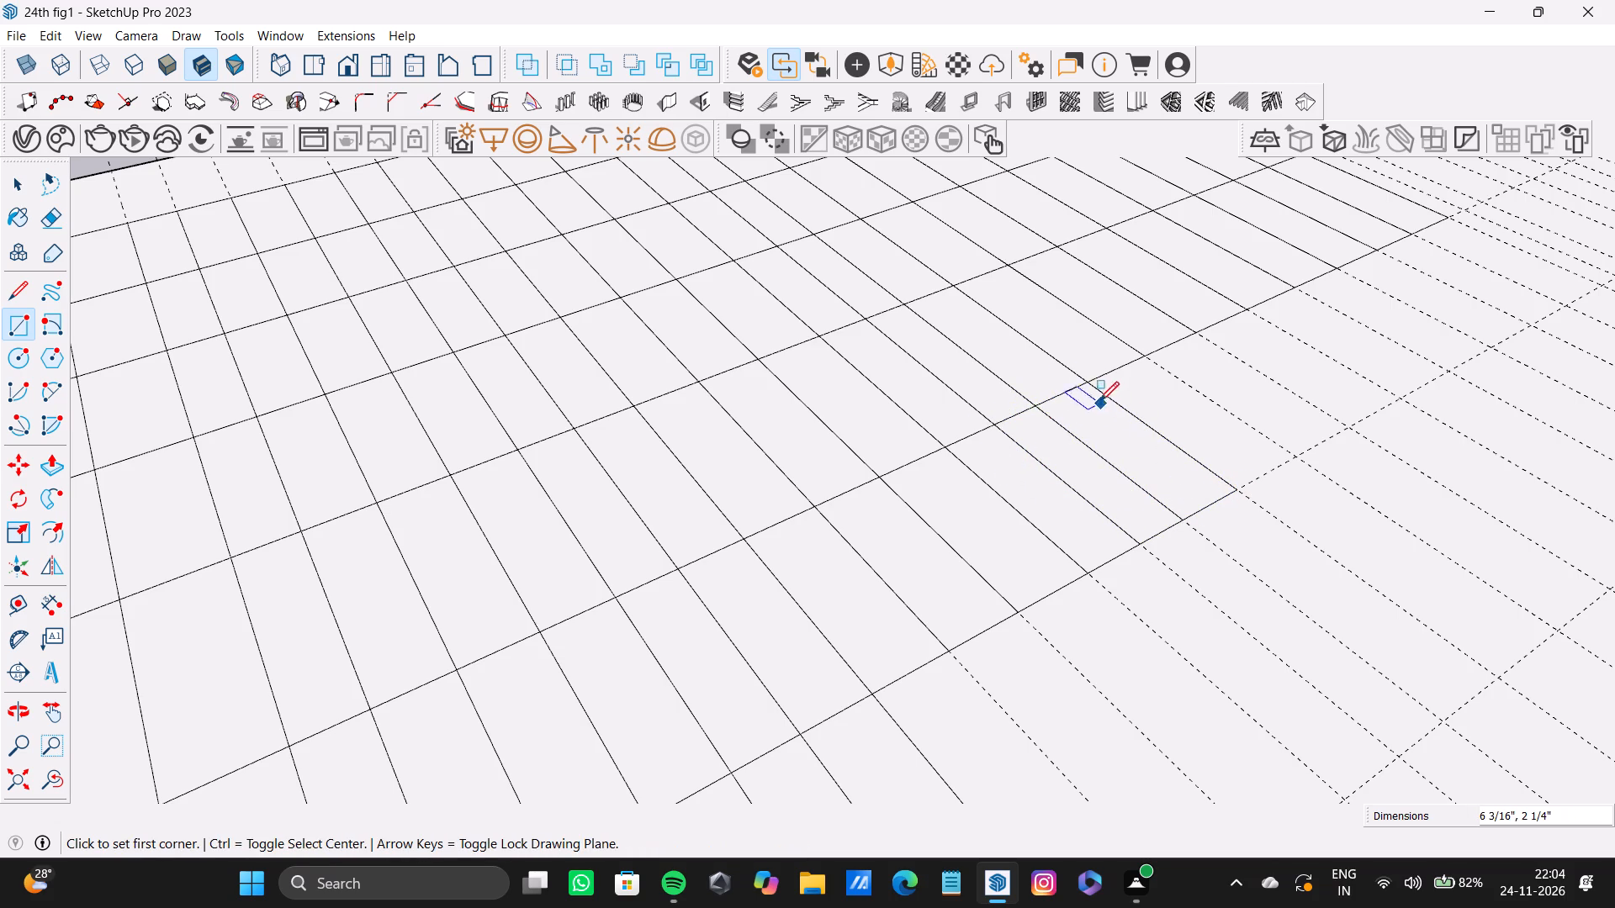
Trace the following three sixth-row cells with rectangles, 6 3/16 inches by 2 5/8, 2 1/2 and 2 5/8 inches.
{"action": "left_click", "coordinate": [1088, 390]}
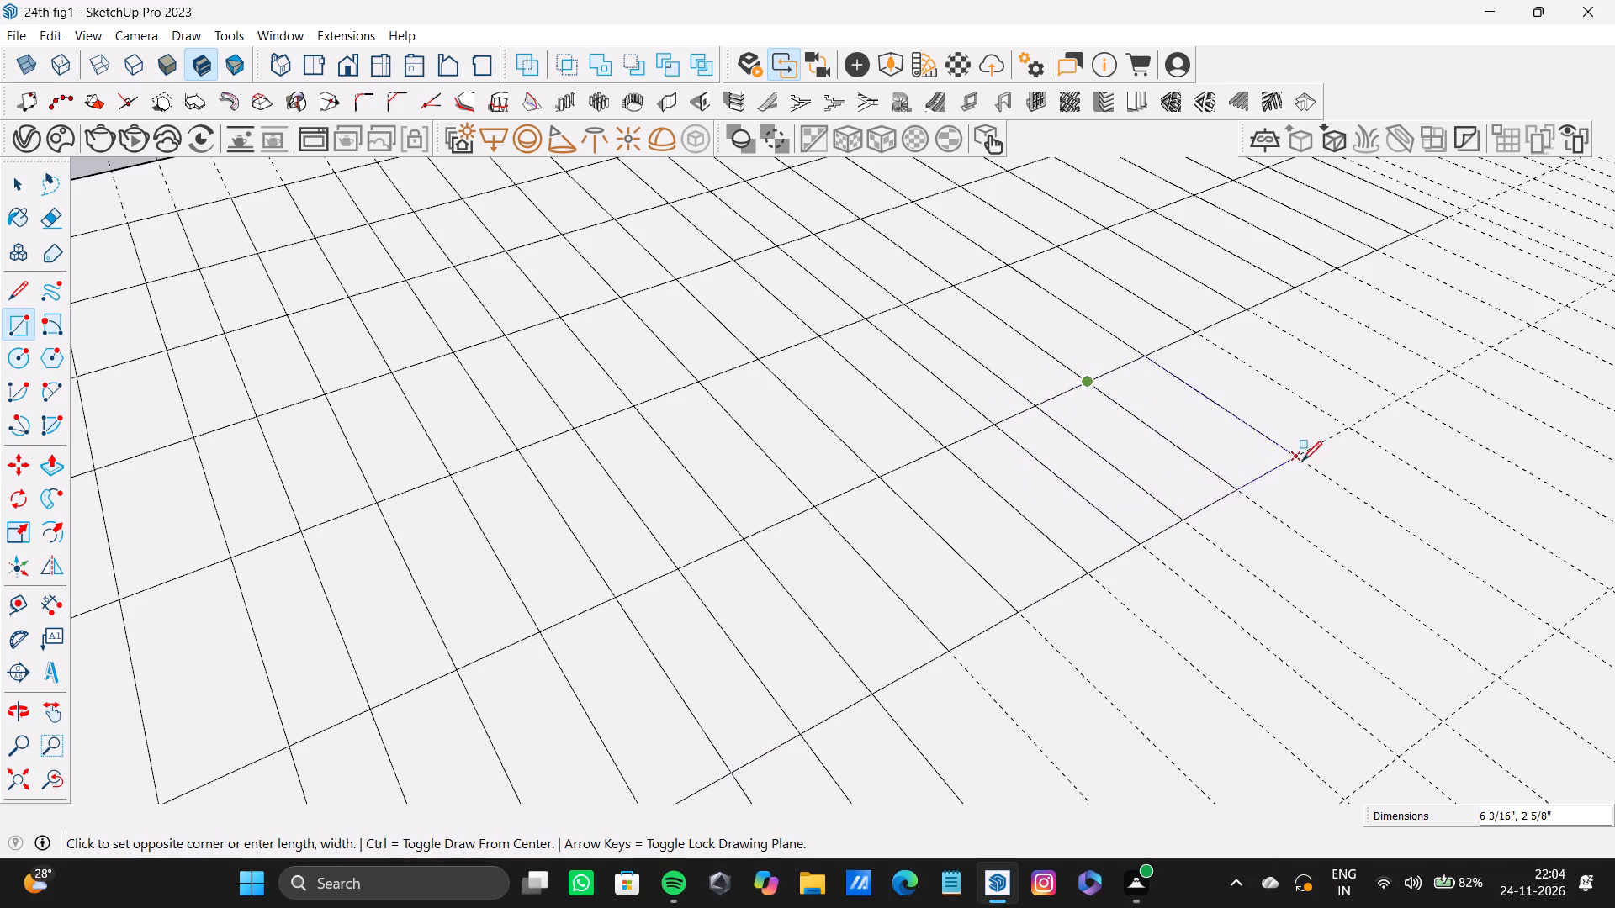
{"action": "left_click", "coordinate": [1302, 459]}
{"action": "left_click_drag", "start_coordinate": [1144, 352], "coordinate": [1174, 367]}
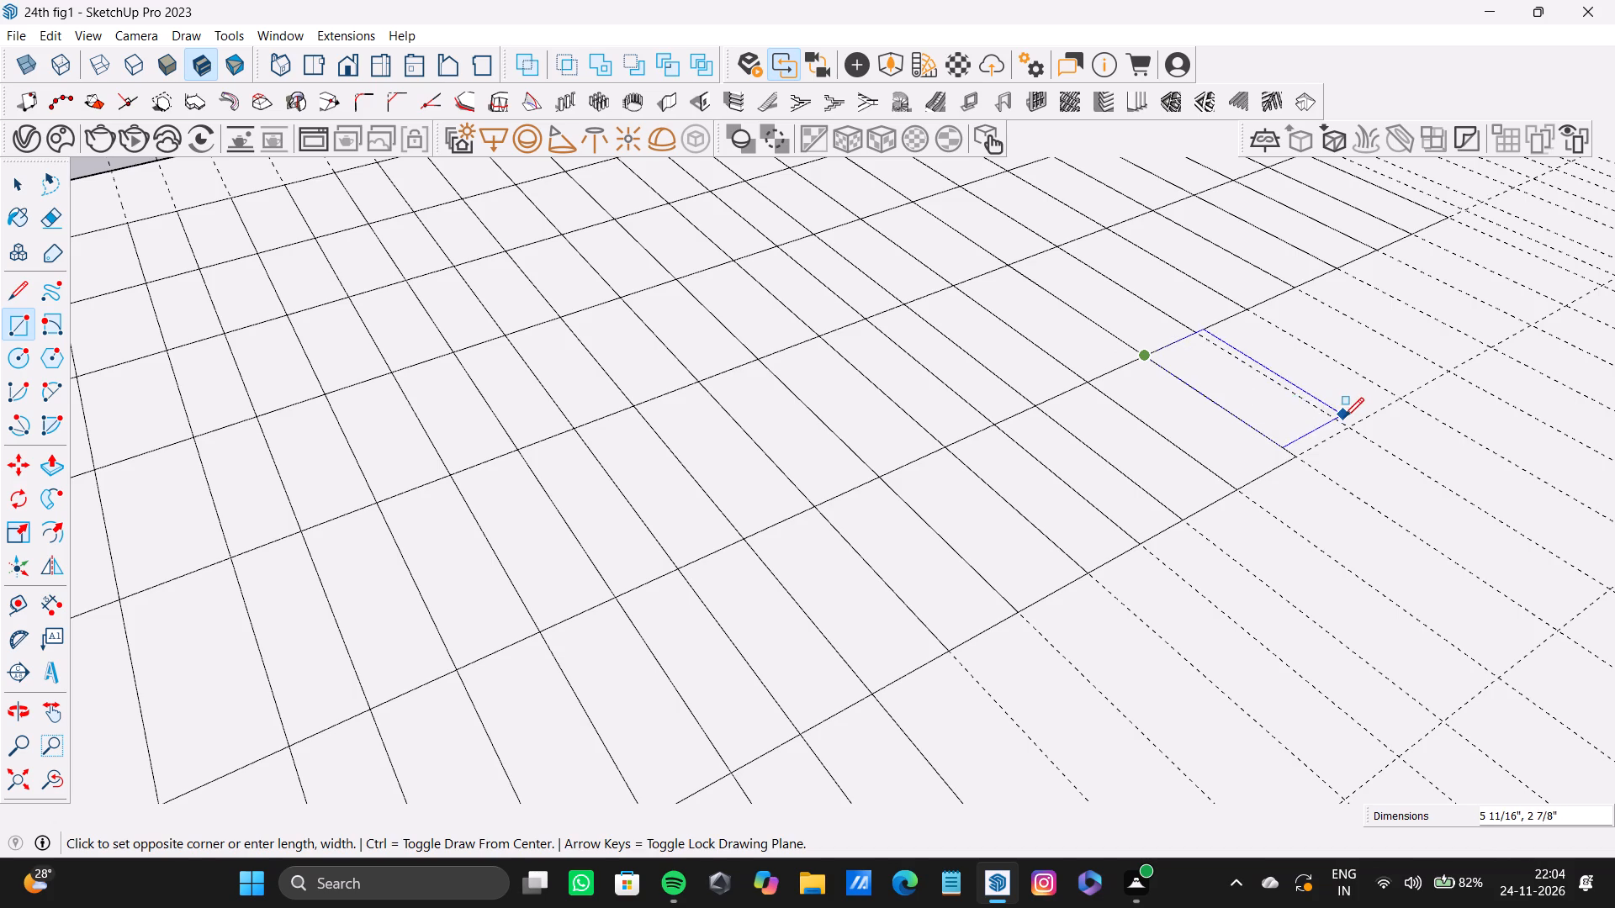
{"action": "left_click", "coordinate": [1345, 418]}
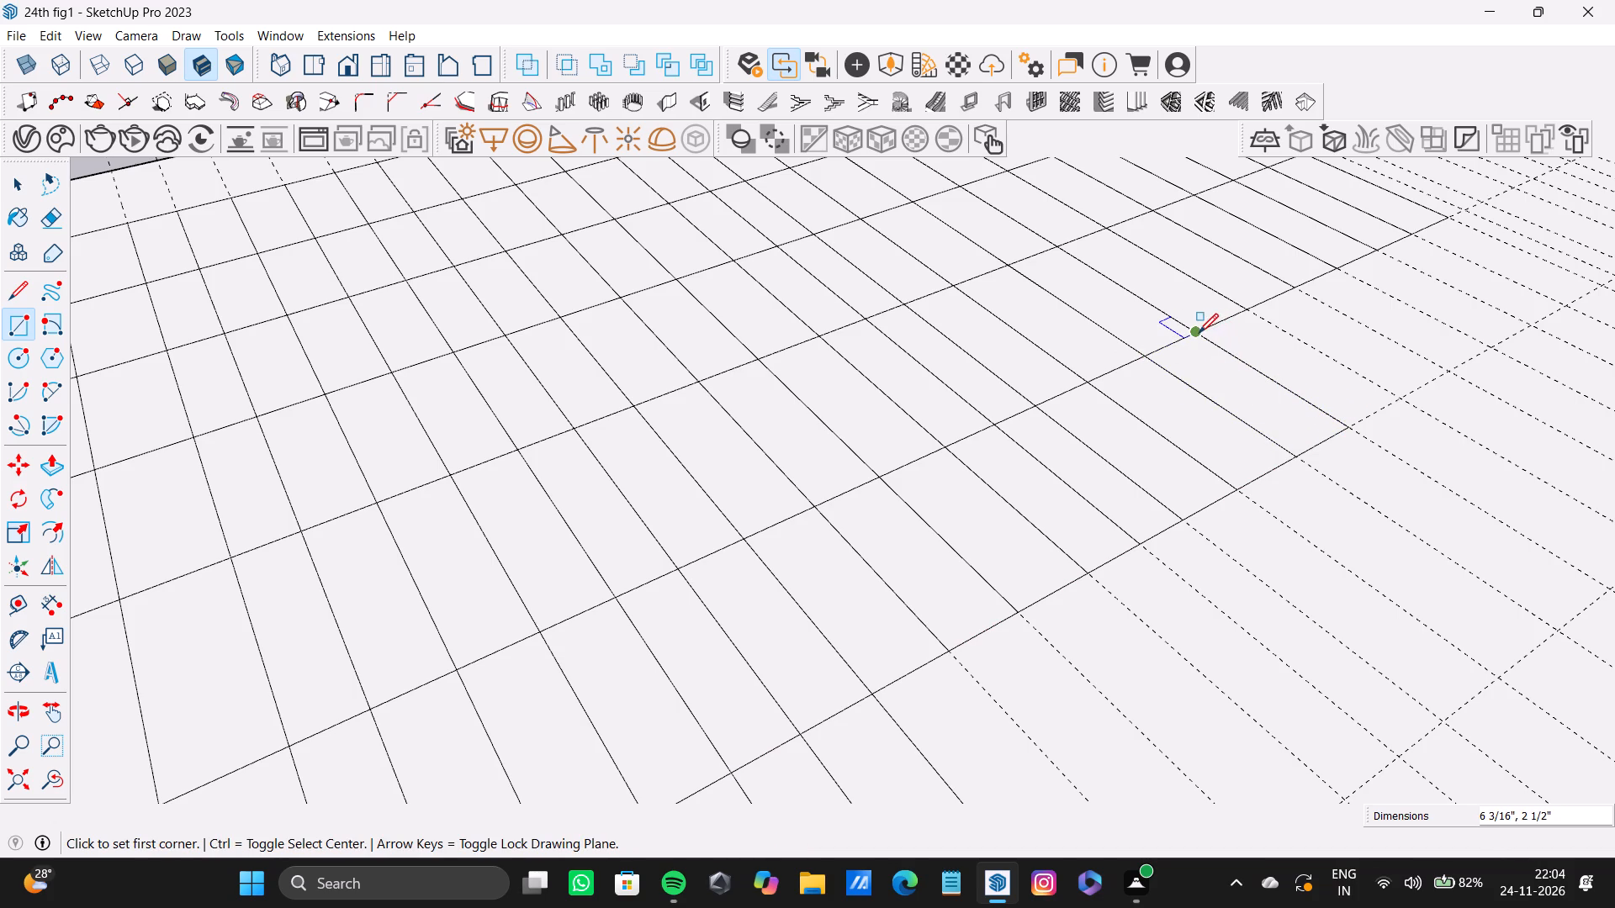
{"action": "left_click_drag", "start_coordinate": [1199, 333], "coordinate": [1207, 335]}
{"action": "left_click", "coordinate": [1403, 406]}
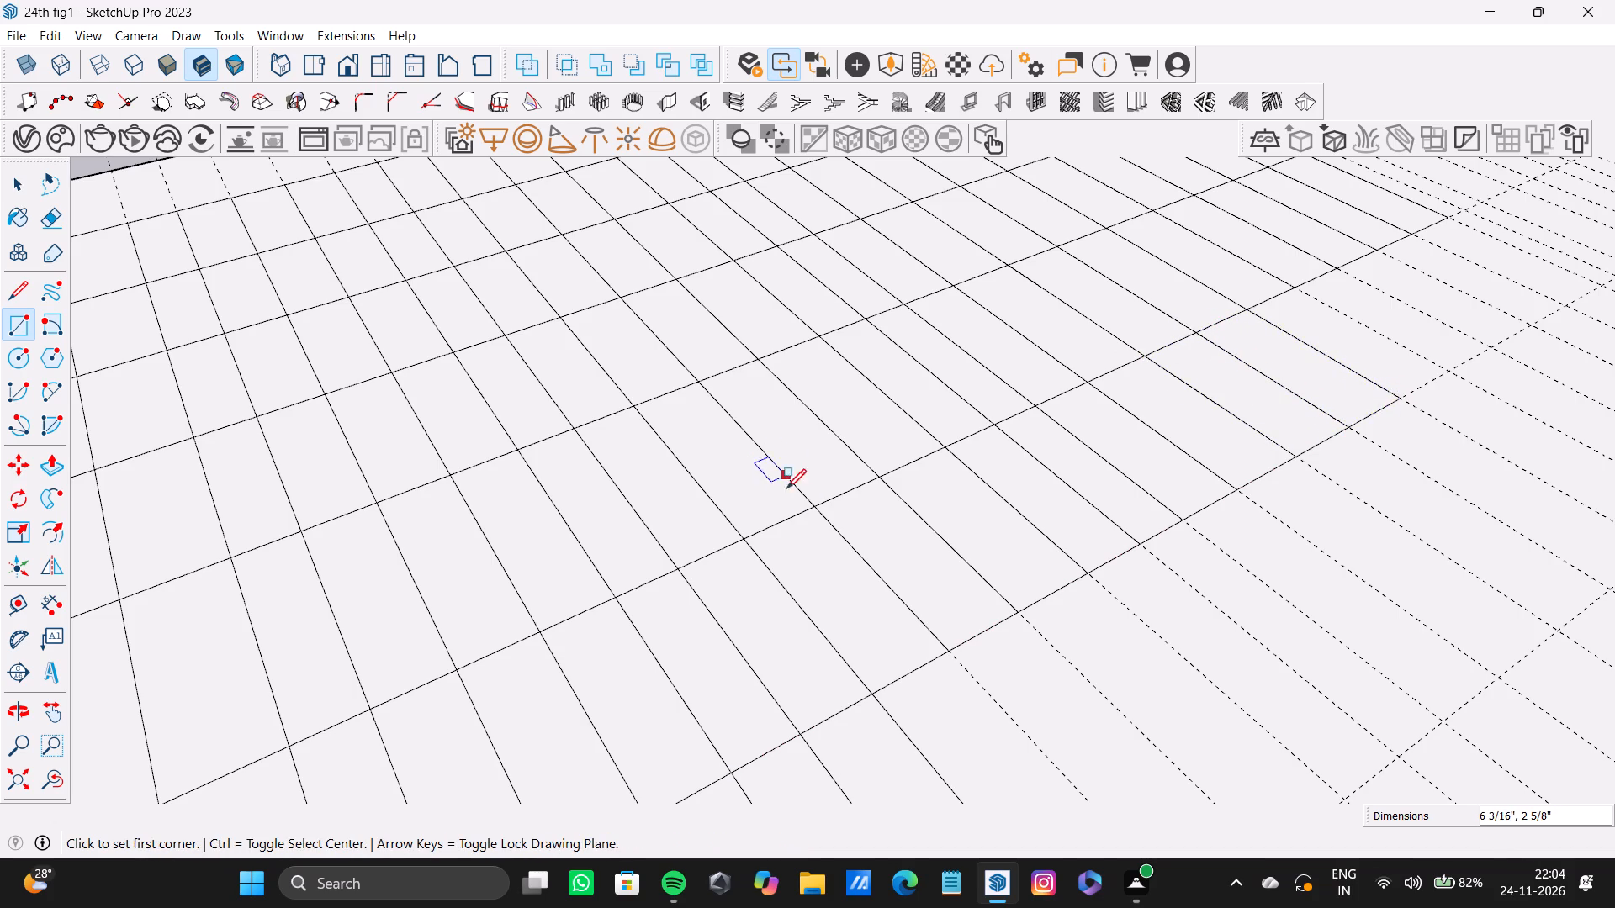
Trace the sixth row's next five cells with 6 3/16-inch-long rectangles, bringing the row level with the end of the fifth row.
{"action": "scroll", "coordinate": [792, 503], "scroll_direction": "down", "scroll_amount": 10}
{"action": "middle_click_drag", "start_coordinate": [1124, 522], "coordinate": [792, 519]}
{"action": "scroll", "coordinate": [1194, 515], "scroll_direction": "down", "scroll_amount": 7}
{"action": "middle_click_drag", "start_coordinate": [1155, 515], "coordinate": [801, 493]}
{"action": "scroll", "coordinate": [1221, 606], "scroll_direction": "up", "scroll_amount": 7}
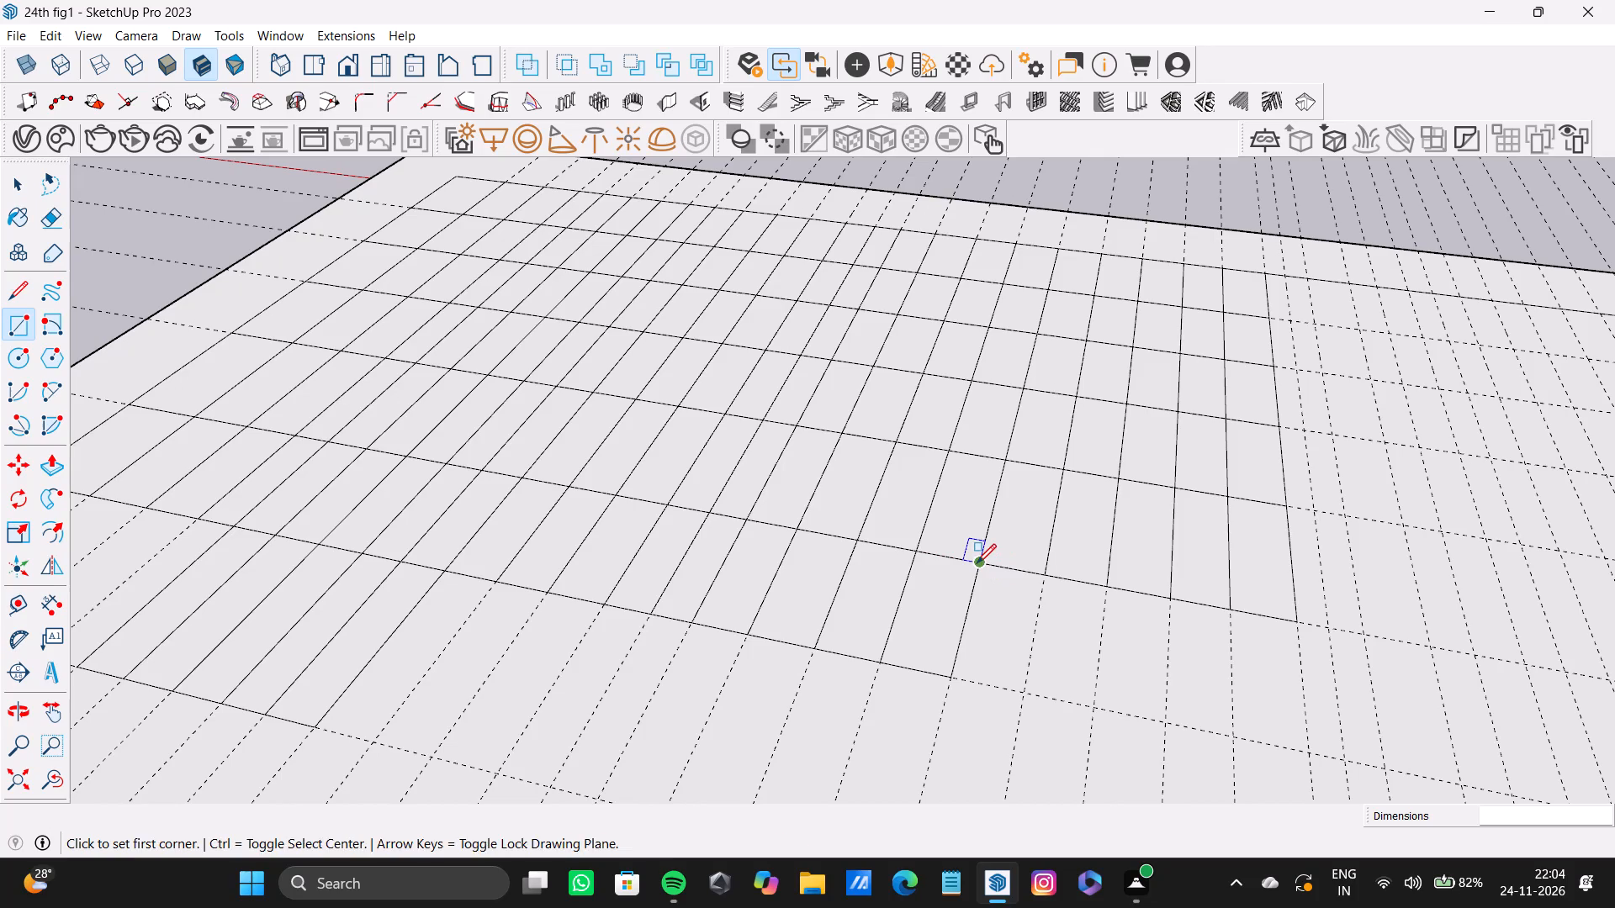
{"action": "left_click", "coordinate": [977, 563]}
{"action": "left_click", "coordinate": [1027, 688]}
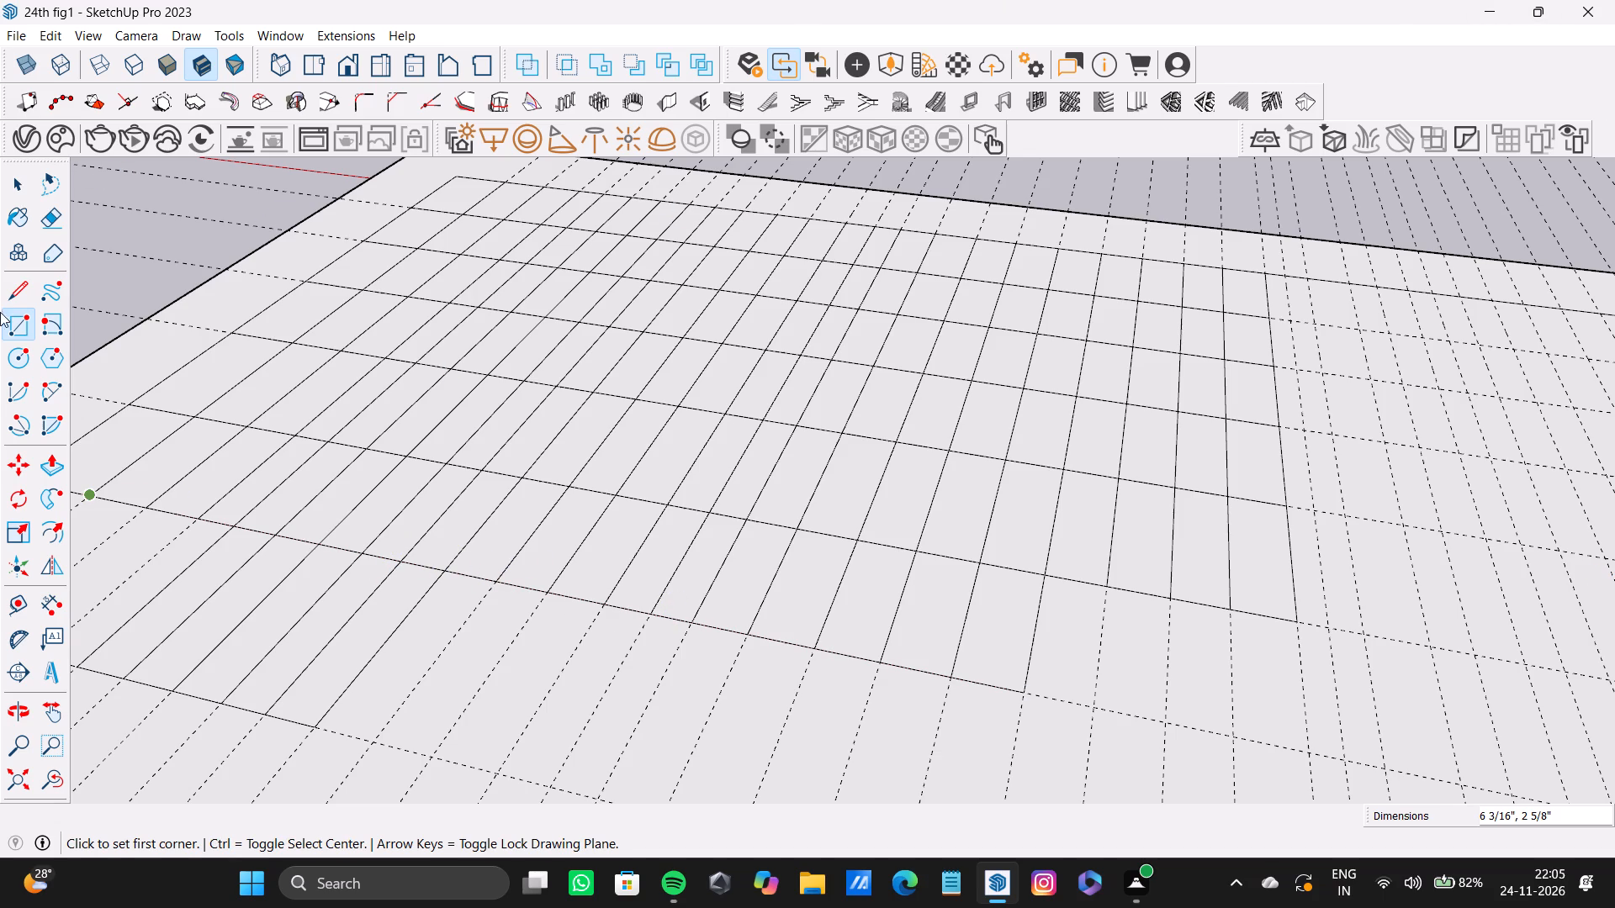
{"action": "left_click", "coordinate": [1051, 574]}
{"action": "left_click", "coordinate": [1090, 708]}
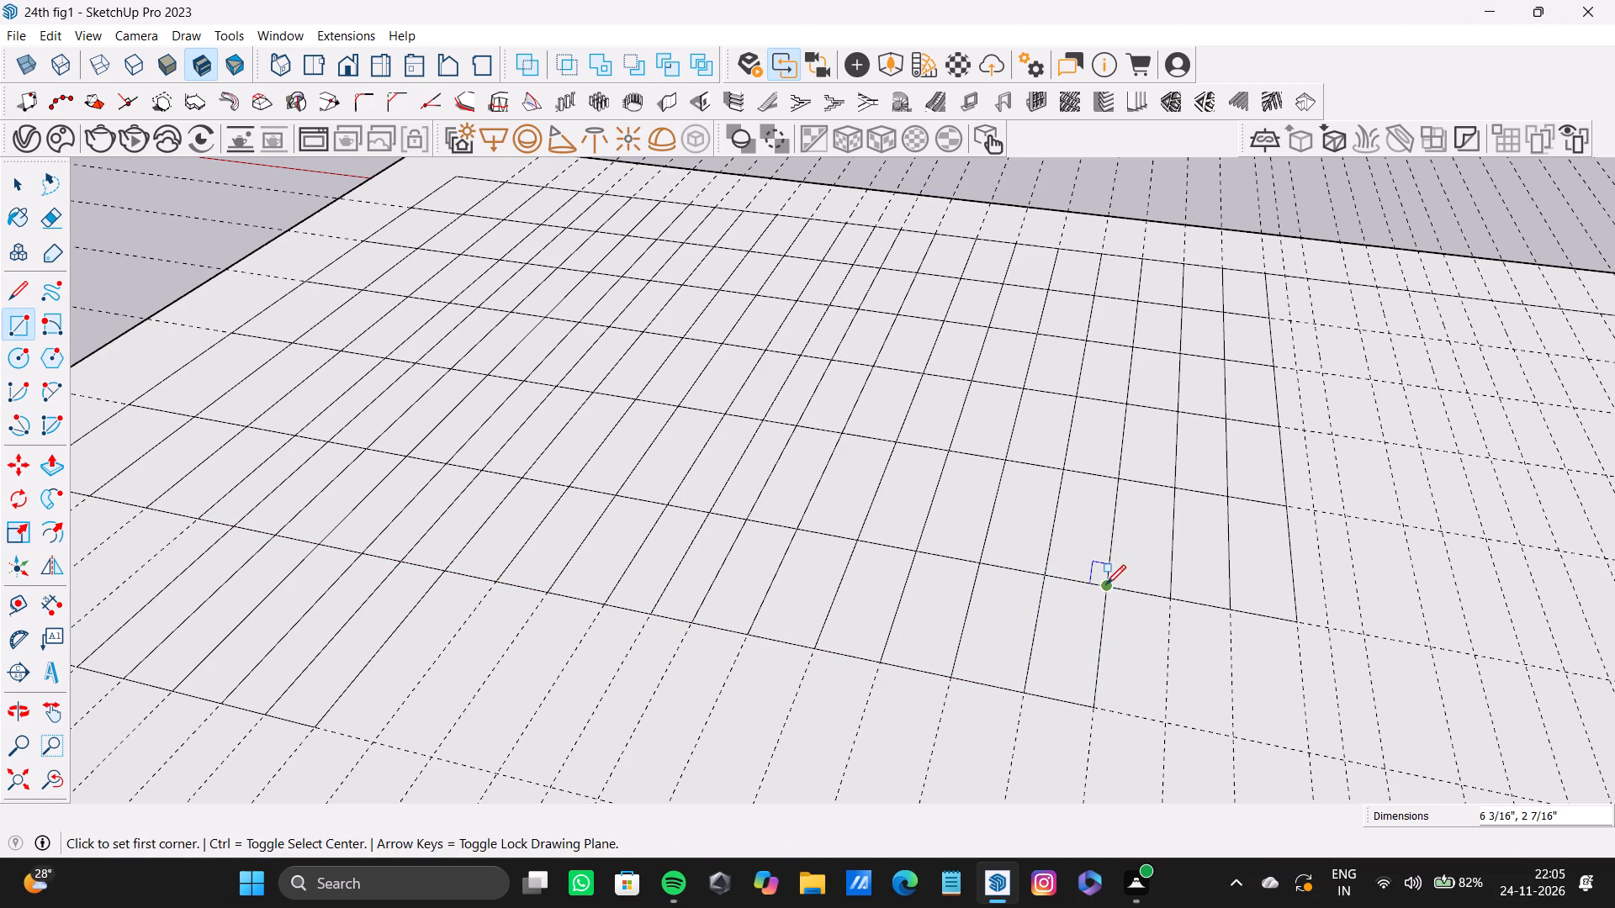
{"action": "left_click", "coordinate": [1106, 584]}
{"action": "left_click", "coordinate": [1168, 721]}
{"action": "left_click", "coordinate": [1175, 600]}
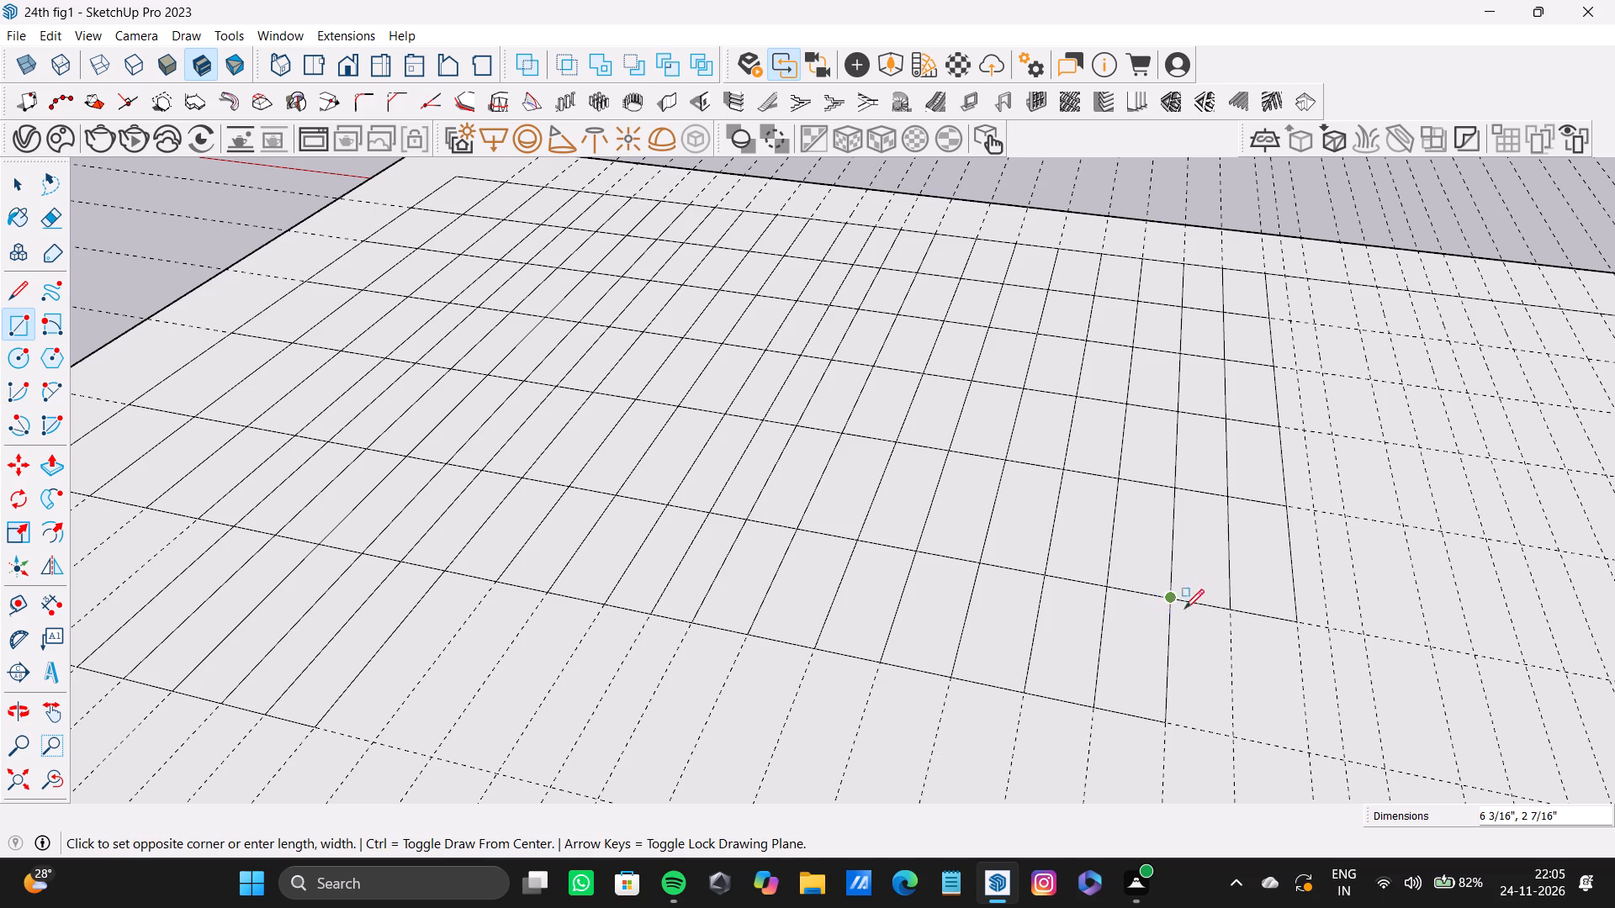
{"action": "left_click", "coordinate": [1231, 735]}
{"action": "left_click_drag", "start_coordinate": [1233, 612], "coordinate": [1242, 622]}
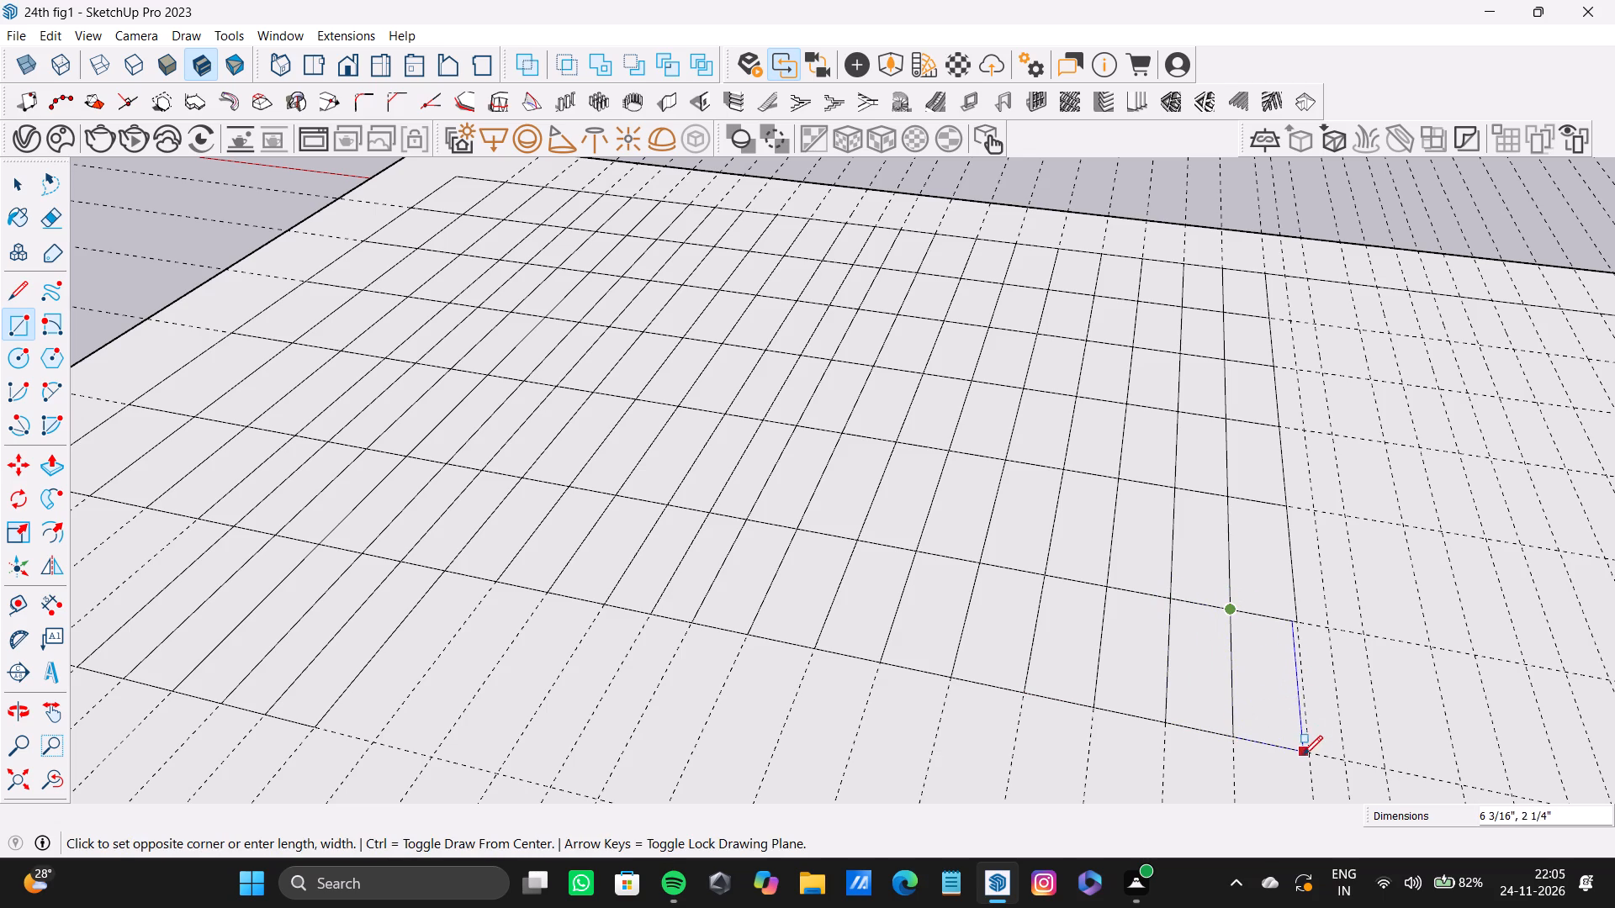
{"action": "left_click", "coordinate": [1310, 758]}
Trace the seventh row's first four cells from the slab's border with 8-inch-long rectangles, up to the cells already traced there.
{"action": "scroll", "coordinate": [952, 448], "scroll_direction": "down", "scroll_amount": 10}
{"action": "middle_click_drag", "start_coordinate": [965, 455], "coordinate": [1237, 420]}
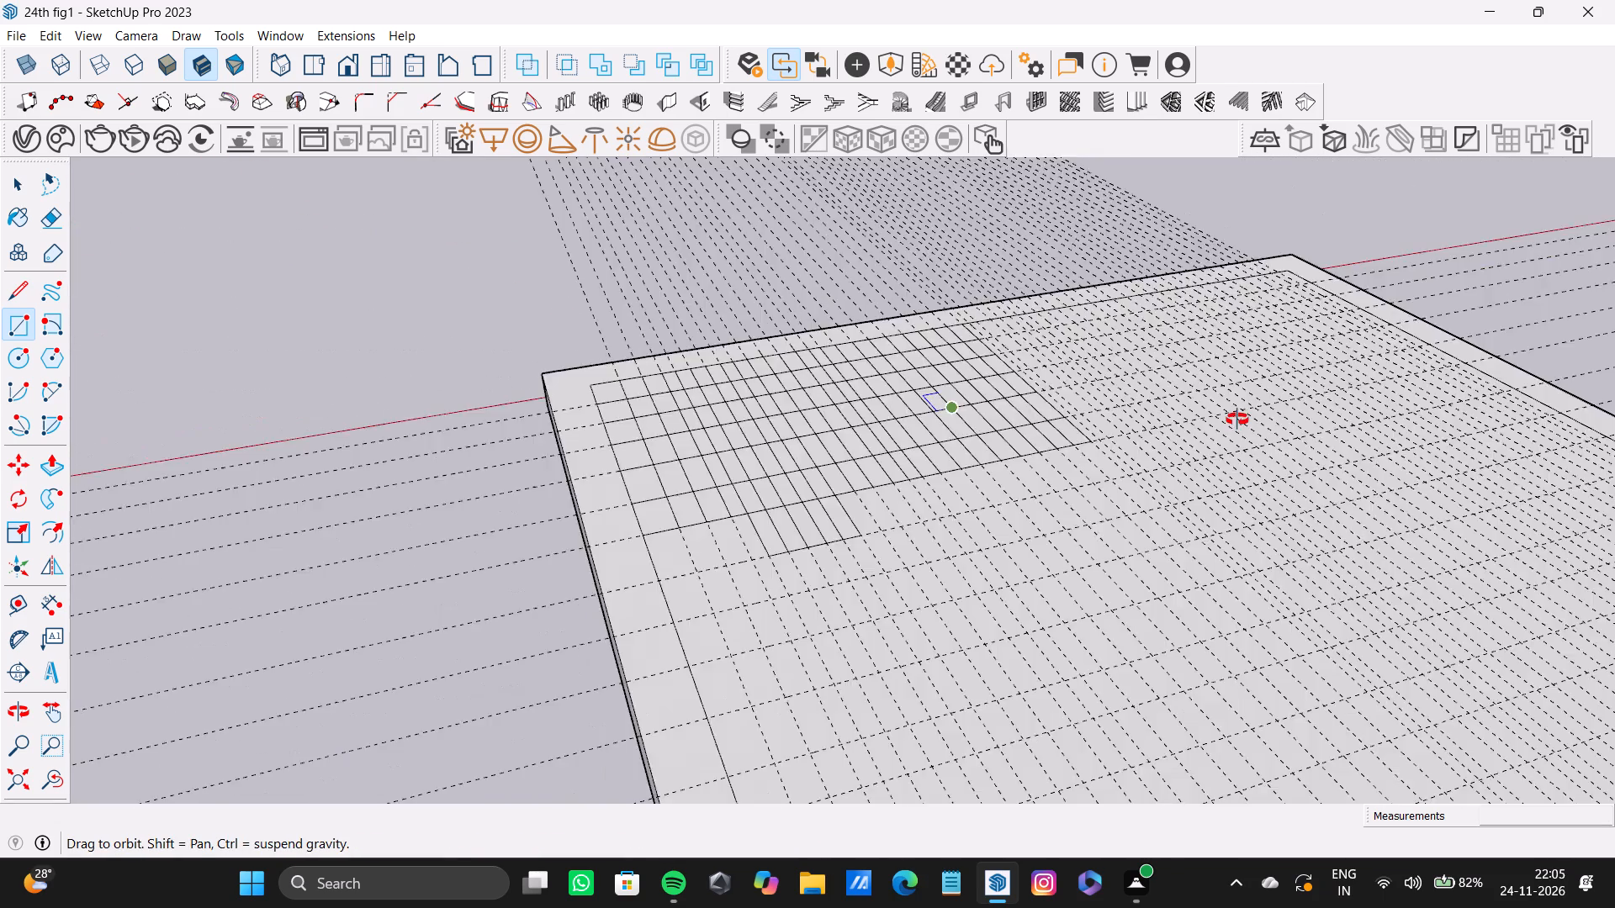
{"action": "middle_click_drag", "start_coordinate": [1237, 420], "coordinate": [1409, 615]}
{"action": "scroll", "coordinate": [940, 376], "scroll_direction": "down", "scroll_amount": 9}
{"action": "scroll", "coordinate": [992, 444], "scroll_direction": "up", "scroll_amount": 6}
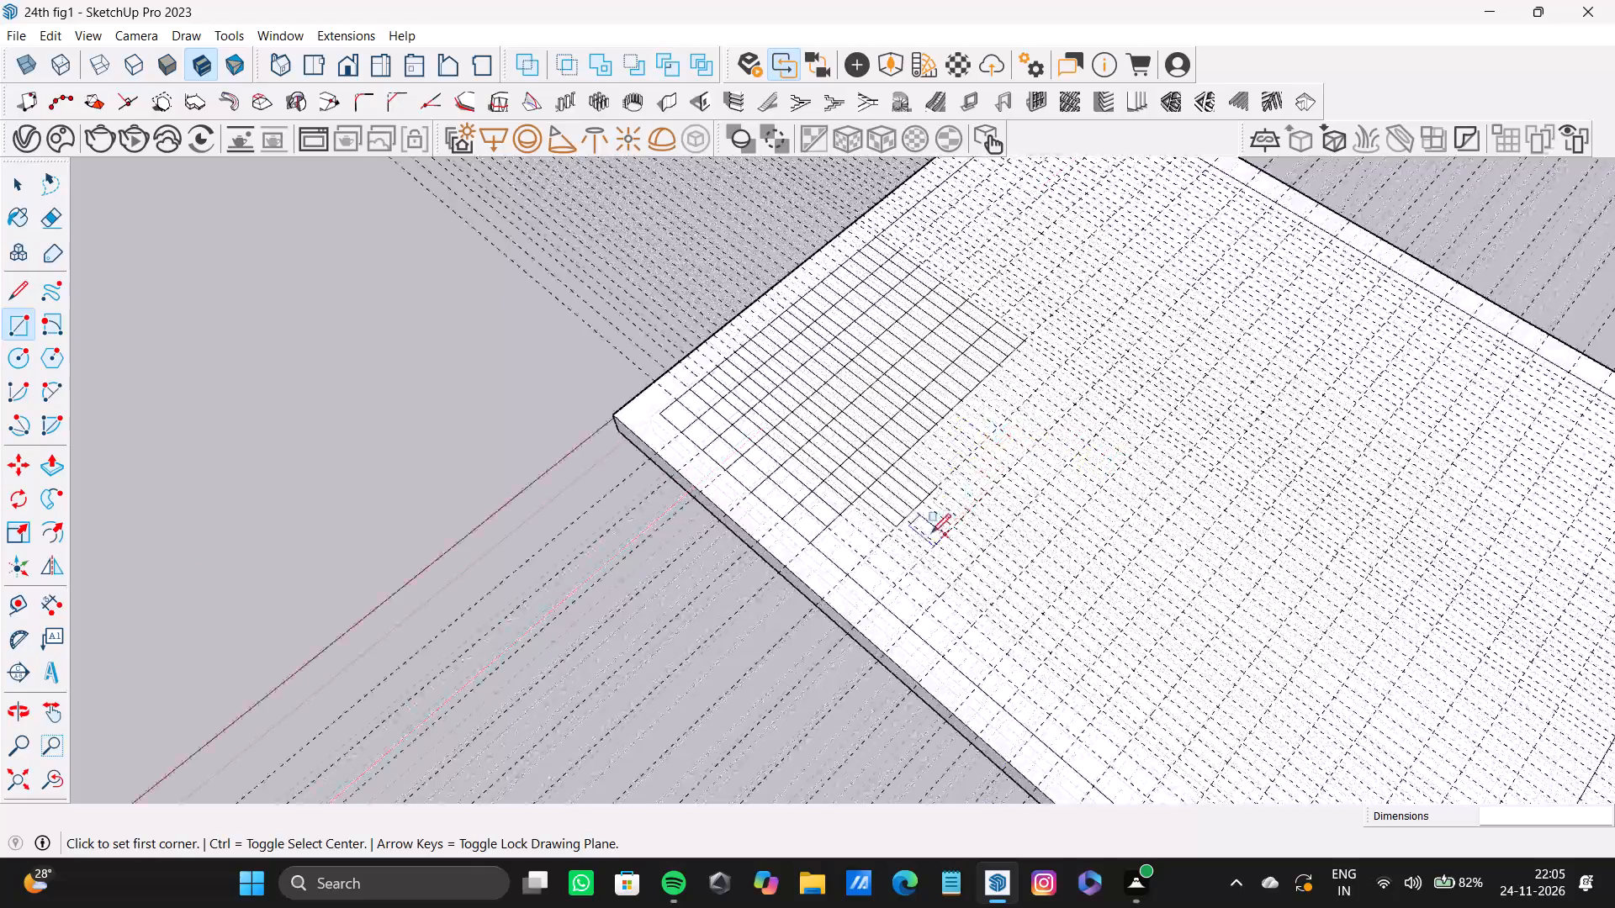
{"action": "scroll", "coordinate": [931, 533], "scroll_direction": "up", "scroll_amount": 7}
{"action": "left_click", "coordinate": [712, 531]}
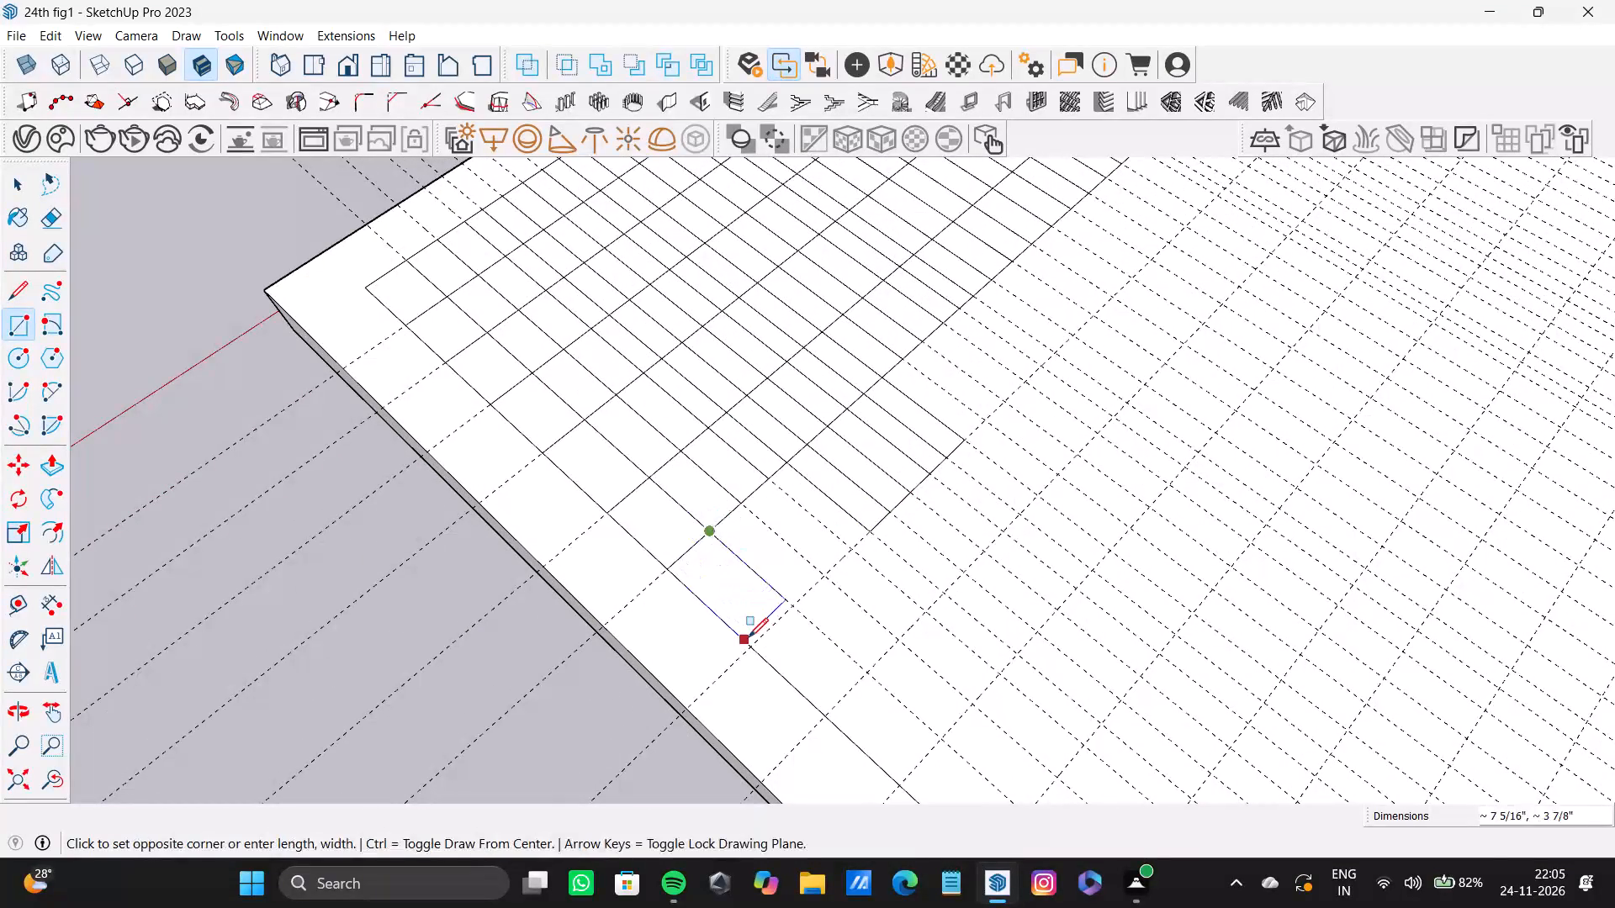
{"action": "left_click", "coordinate": [747, 646]}
{"action": "left_click", "coordinate": [748, 509]}
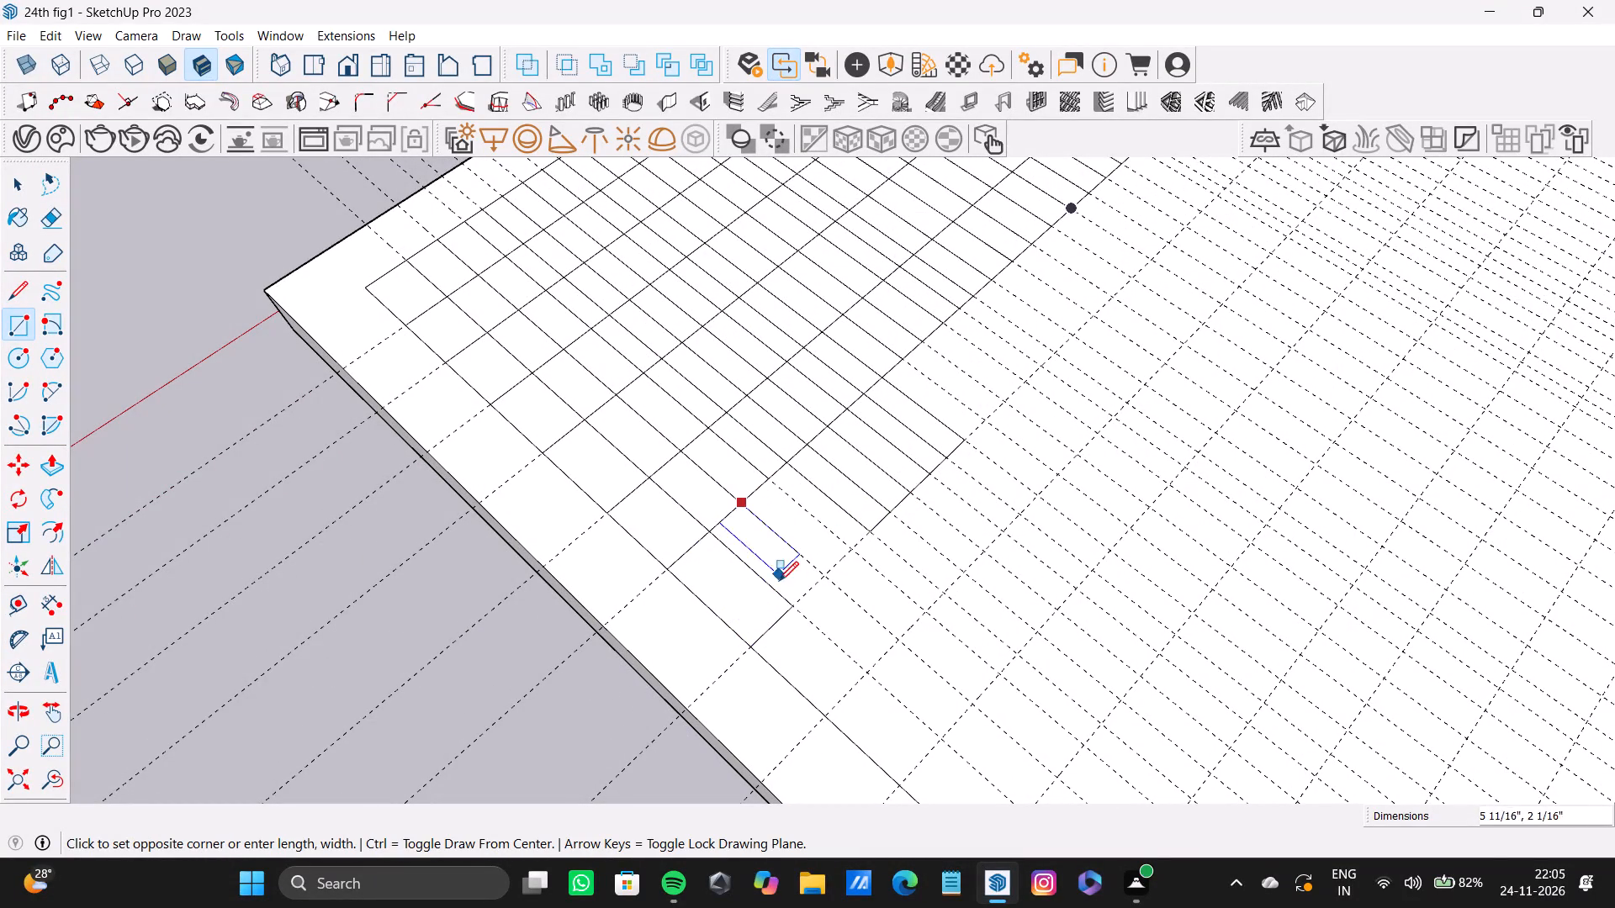
{"action": "left_click", "coordinate": [797, 602]}
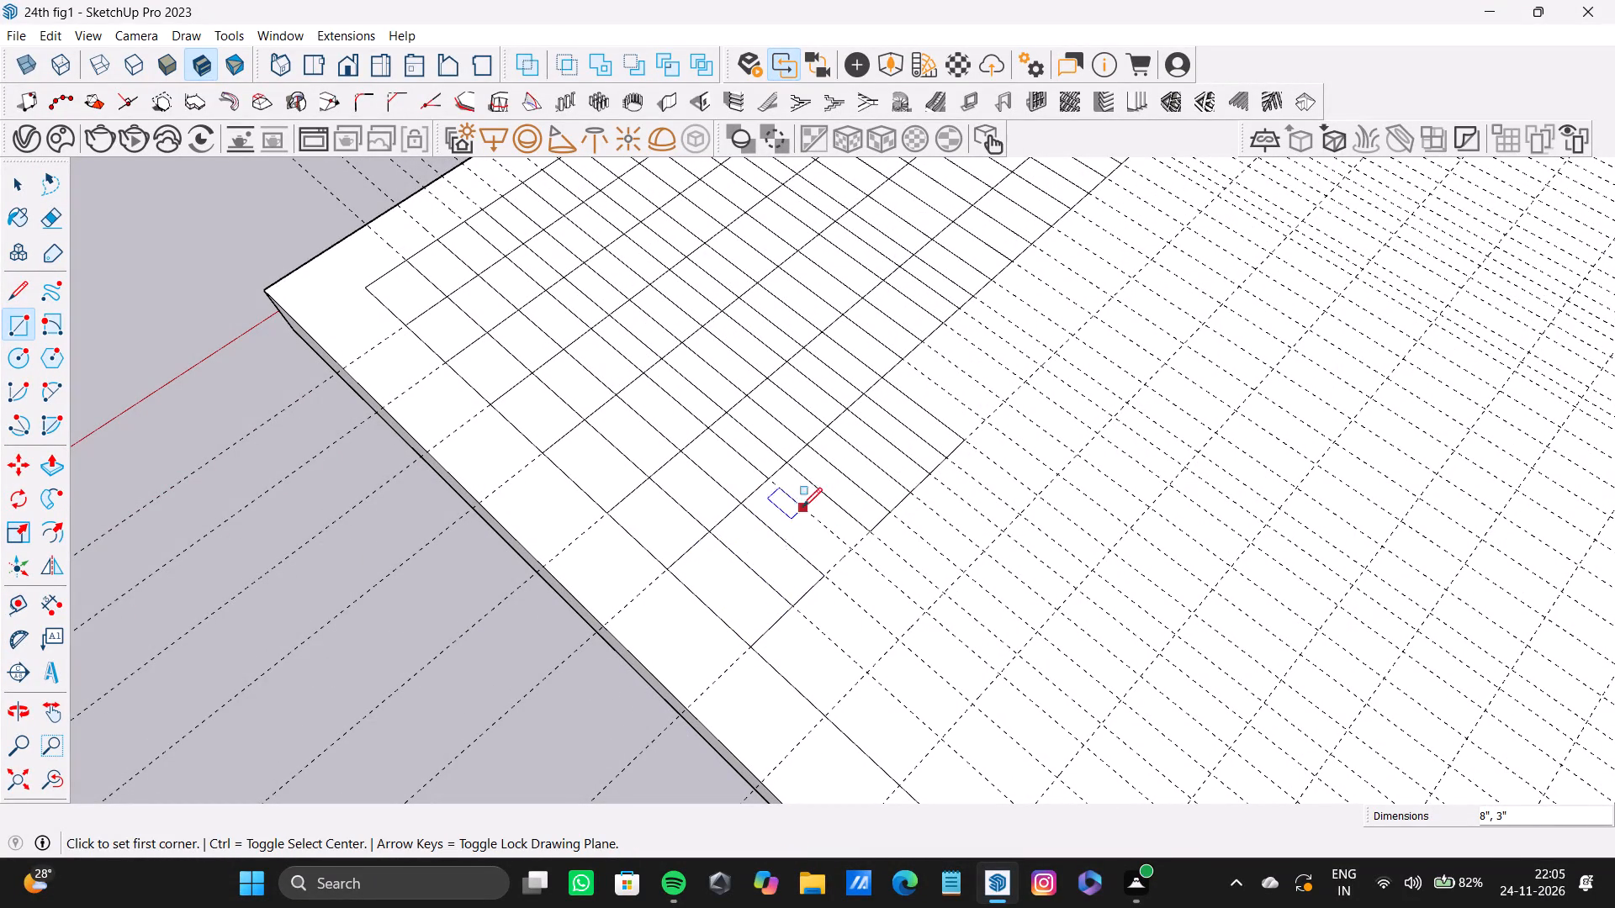
{"action": "left_click_drag", "start_coordinate": [765, 482], "coordinate": [772, 488]}
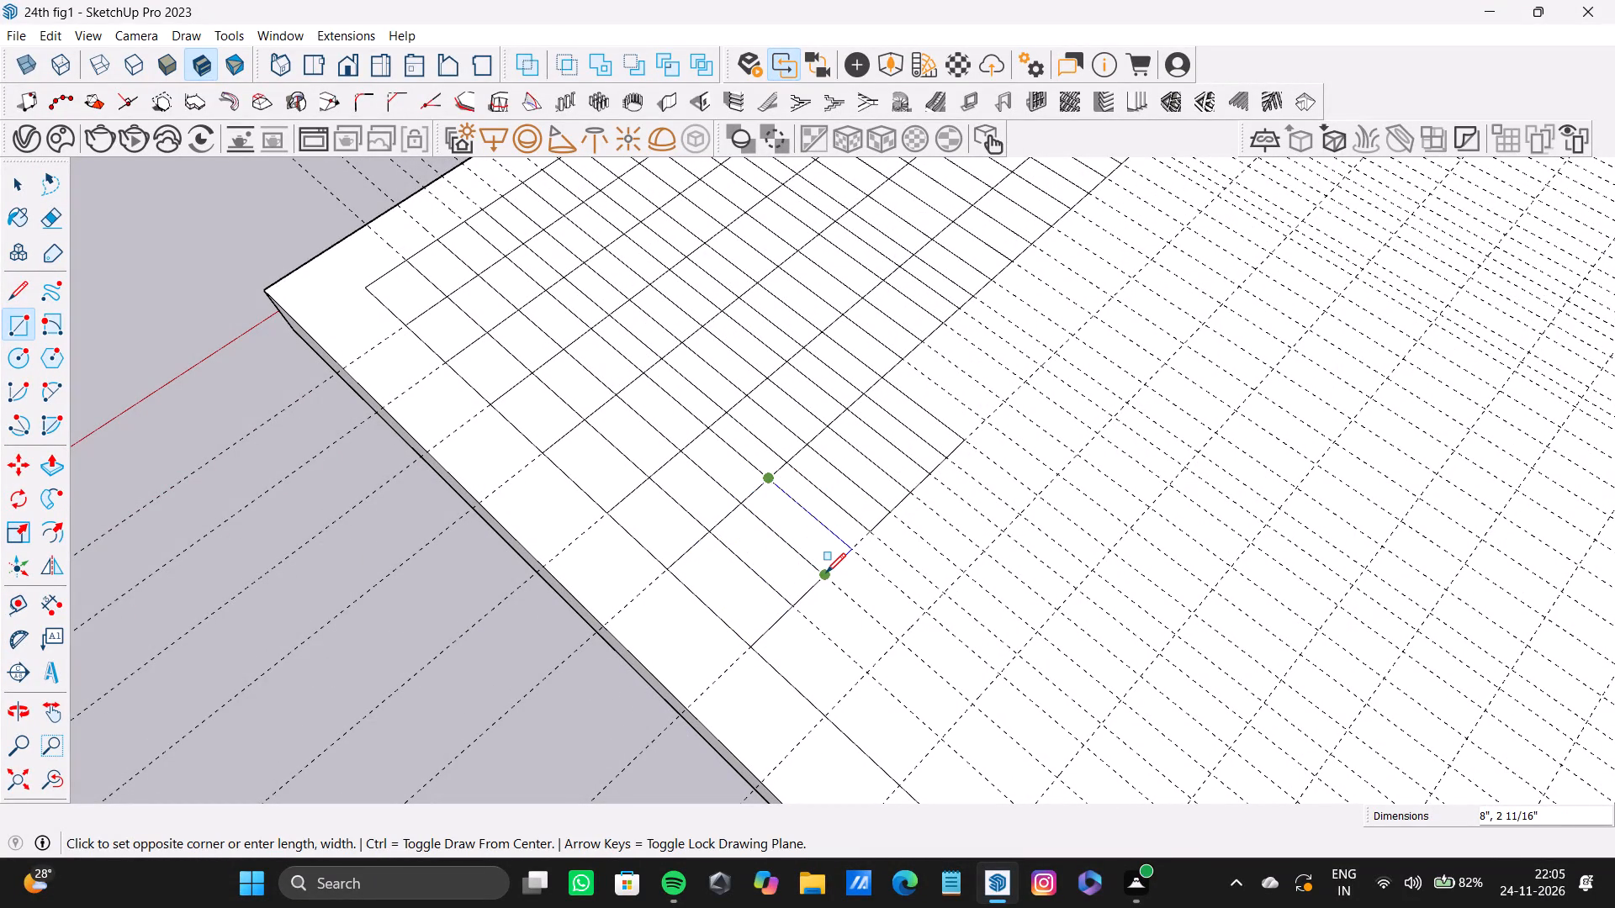
{"action": "left_click", "coordinate": [826, 573]}
{"action": "left_click", "coordinate": [788, 460]}
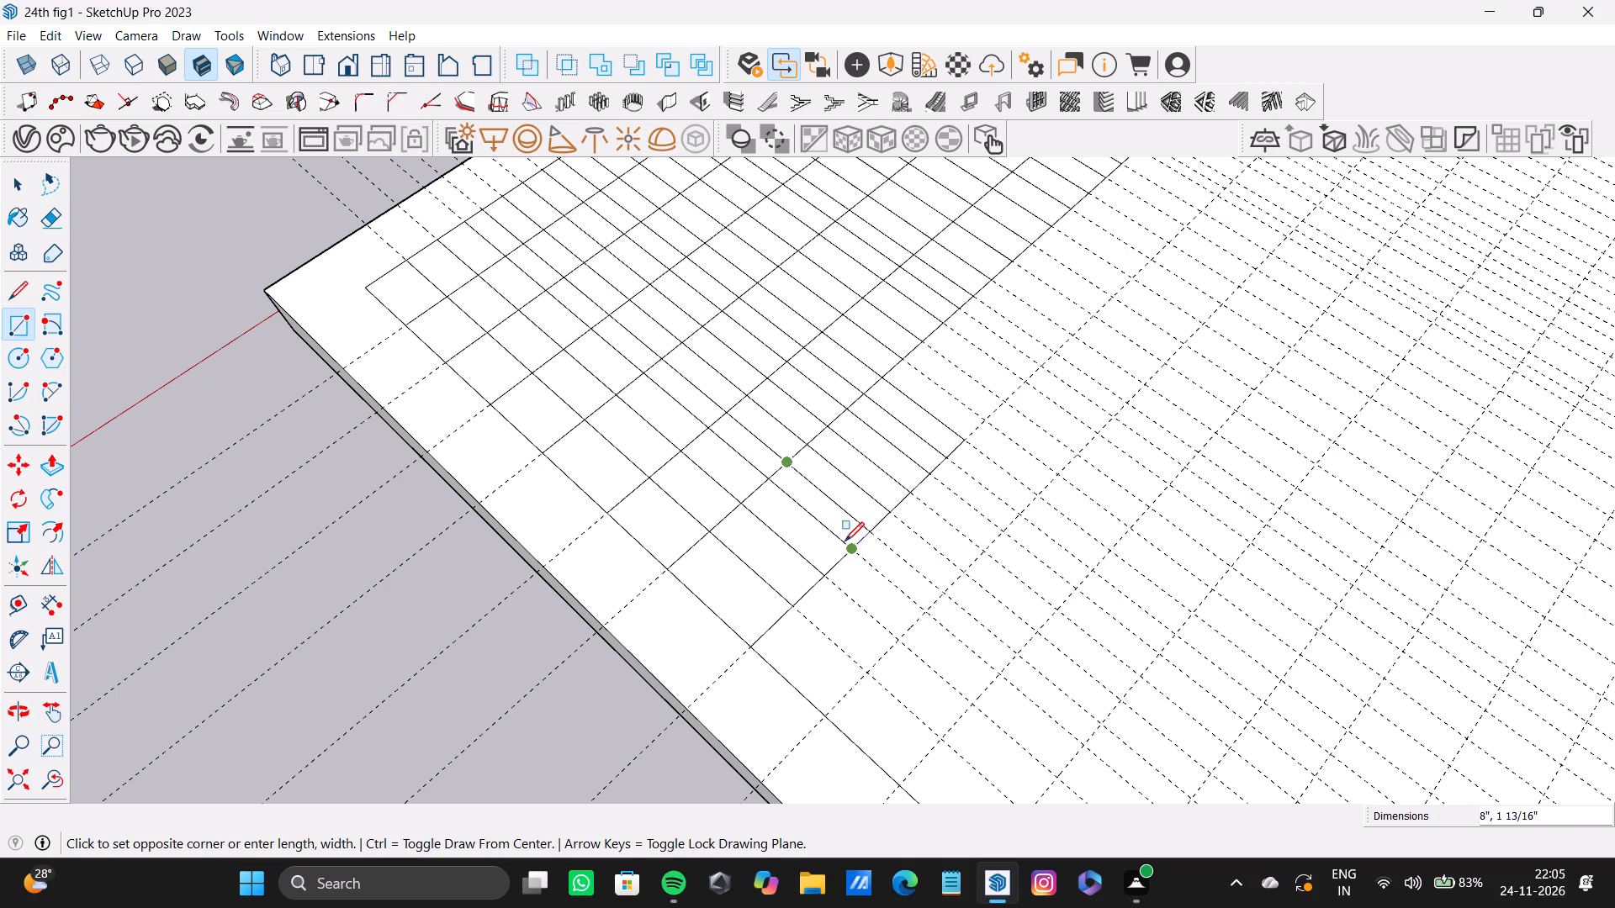
{"action": "left_click", "coordinate": [848, 541]}
Trace five more seventh-row cells beyond the already traced block with 8-inch-long rectangles, the first 2 5/16 and second 2 1/4 inches wide.
{"action": "left_click_drag", "start_coordinate": [903, 356], "coordinate": [929, 377]}
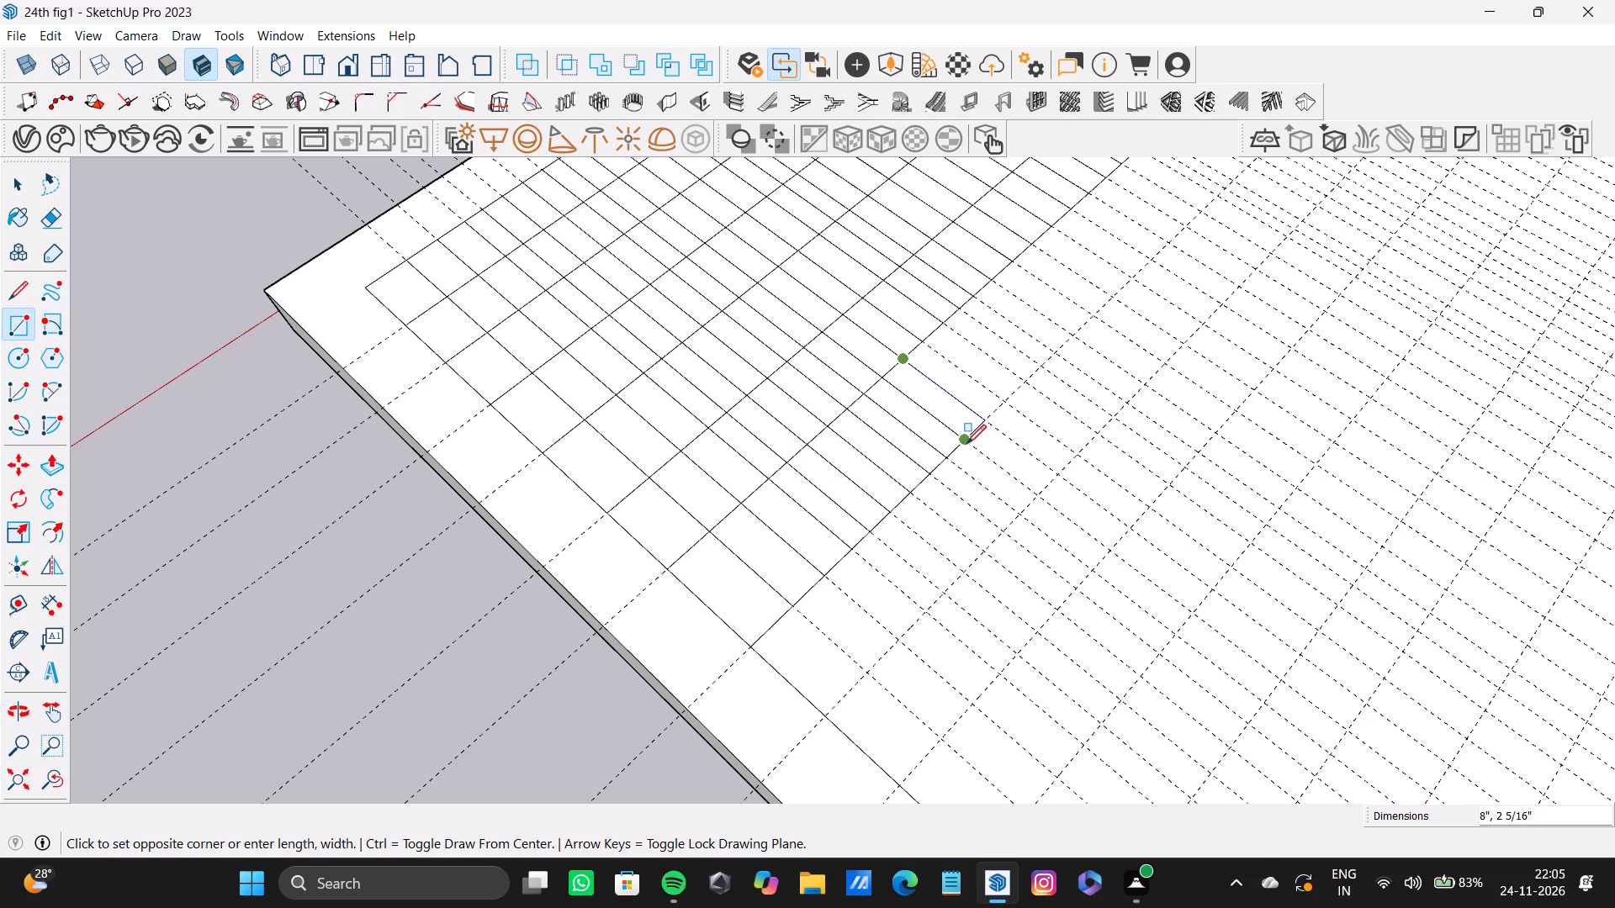
{"action": "left_click", "coordinate": [966, 444]}
{"action": "left_click", "coordinate": [923, 336]}
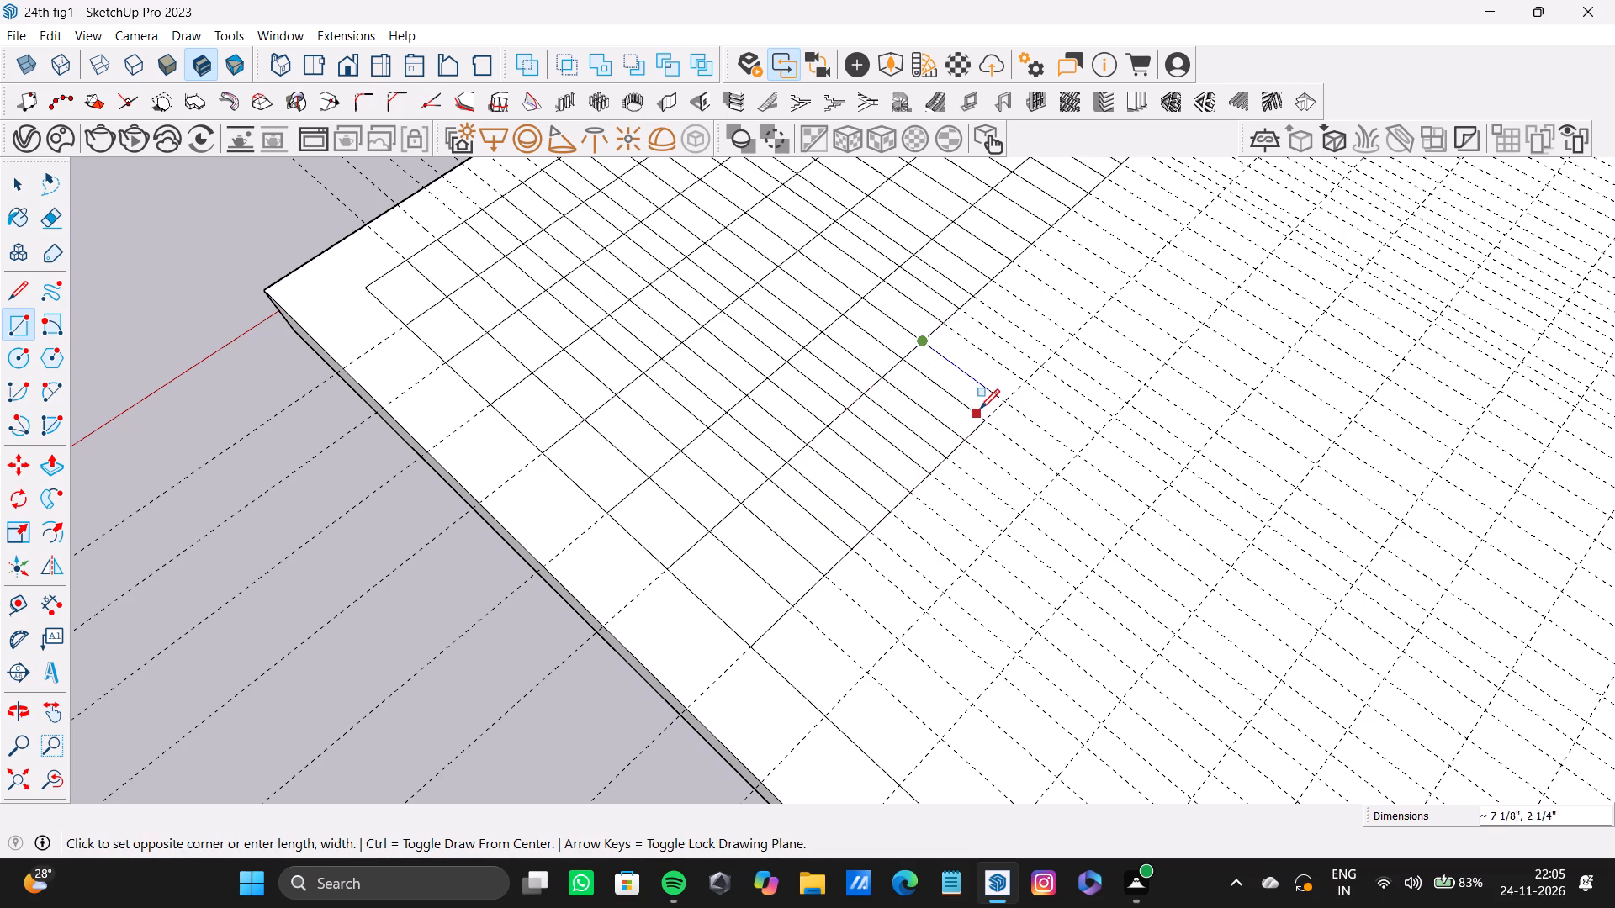
{"action": "left_click", "coordinate": [978, 417]}
{"action": "left_click_drag", "start_coordinate": [943, 319], "coordinate": [949, 322]}
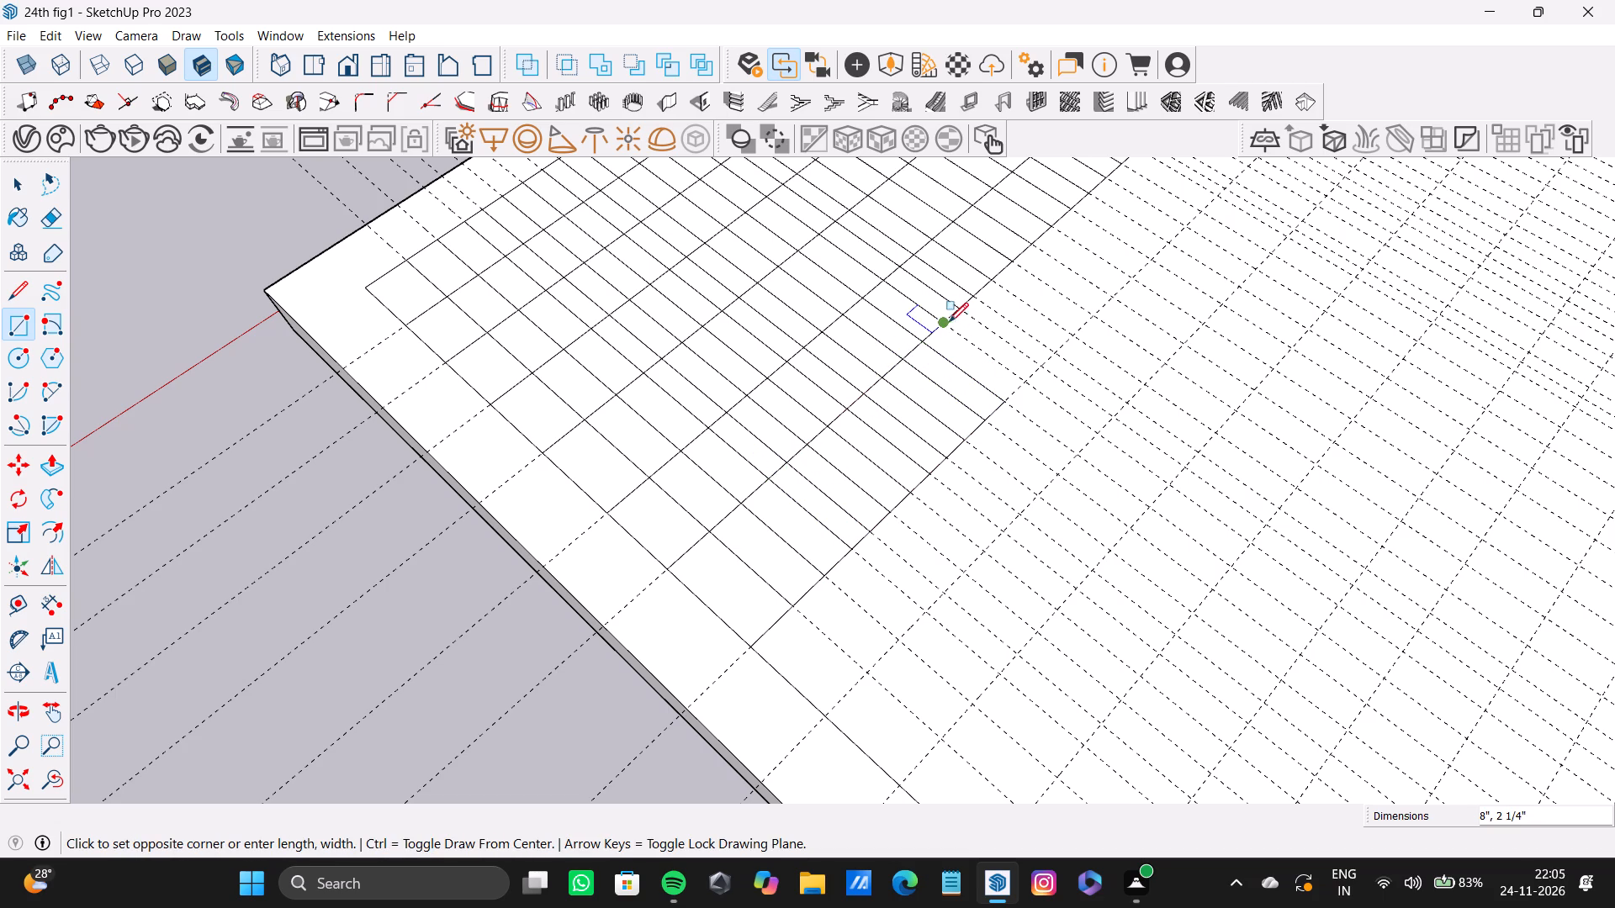
{"action": "left_click_drag", "start_coordinate": [949, 322], "coordinate": [956, 326]}
{"action": "left_click", "coordinate": [998, 404]}
{"action": "left_click", "coordinate": [958, 305]}
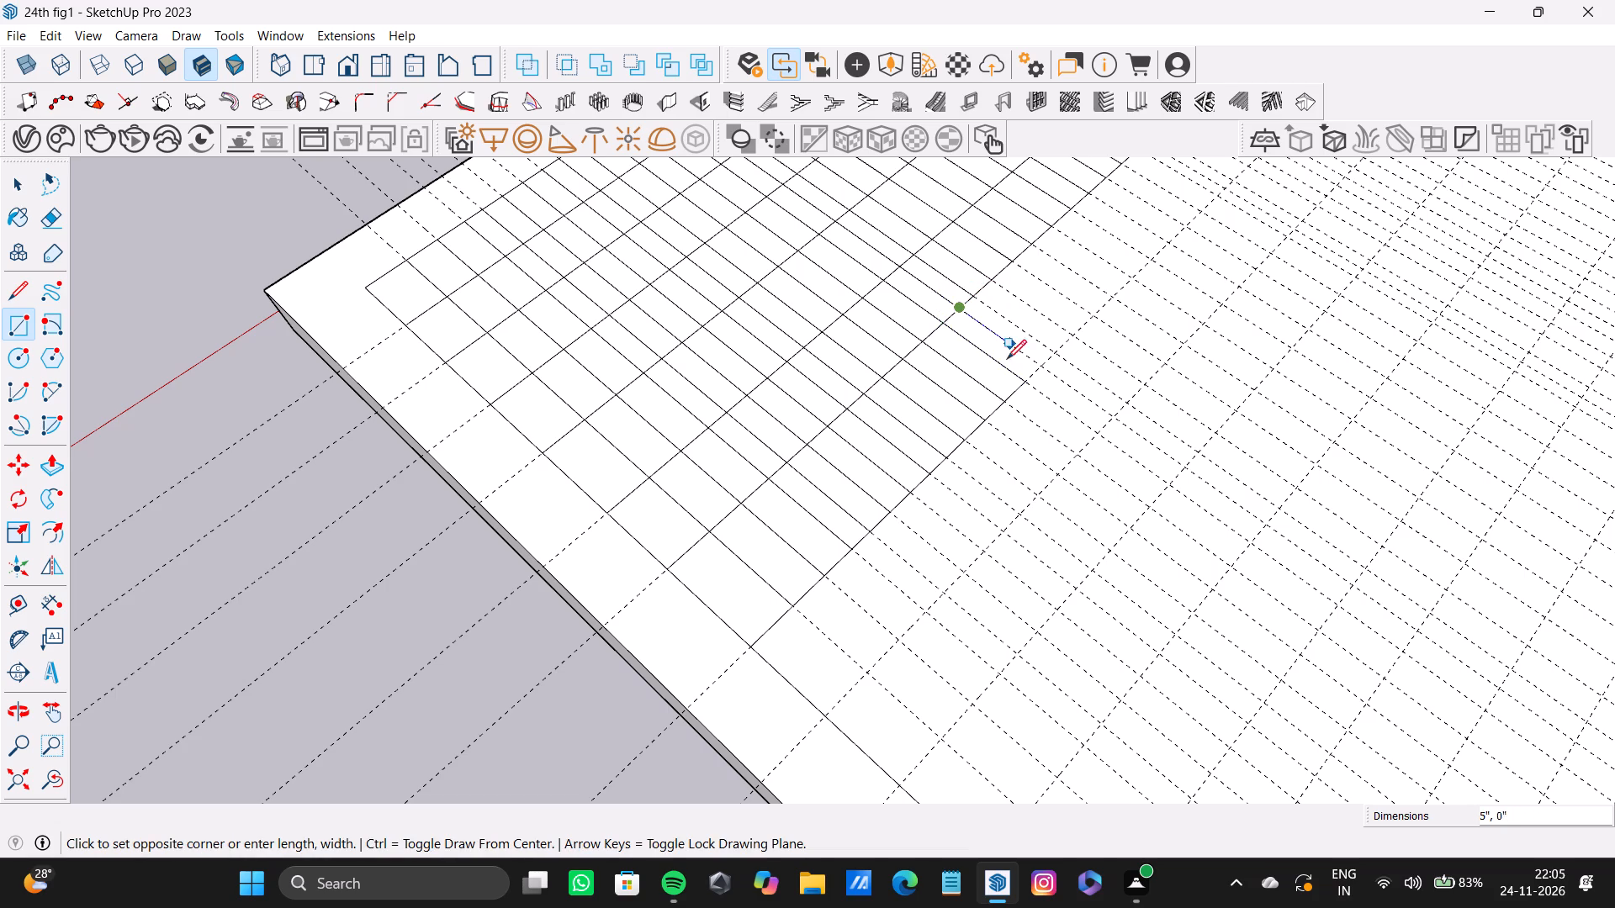
{"action": "left_click", "coordinate": [1024, 384]}
{"action": "left_click", "coordinate": [971, 300]}
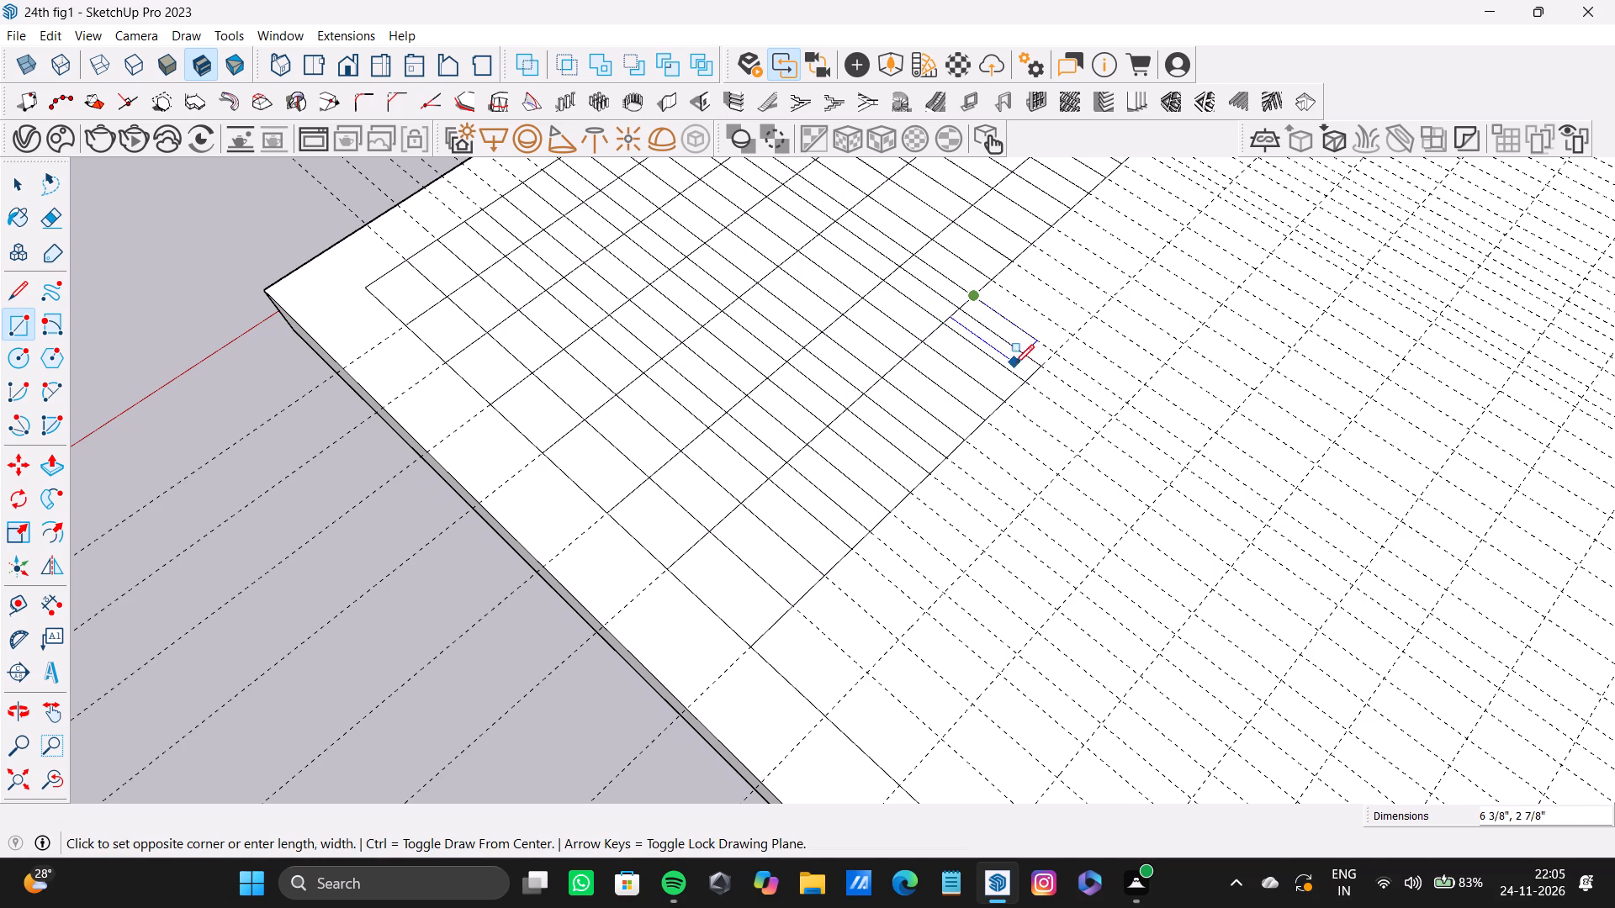
{"action": "left_click", "coordinate": [1039, 375]}
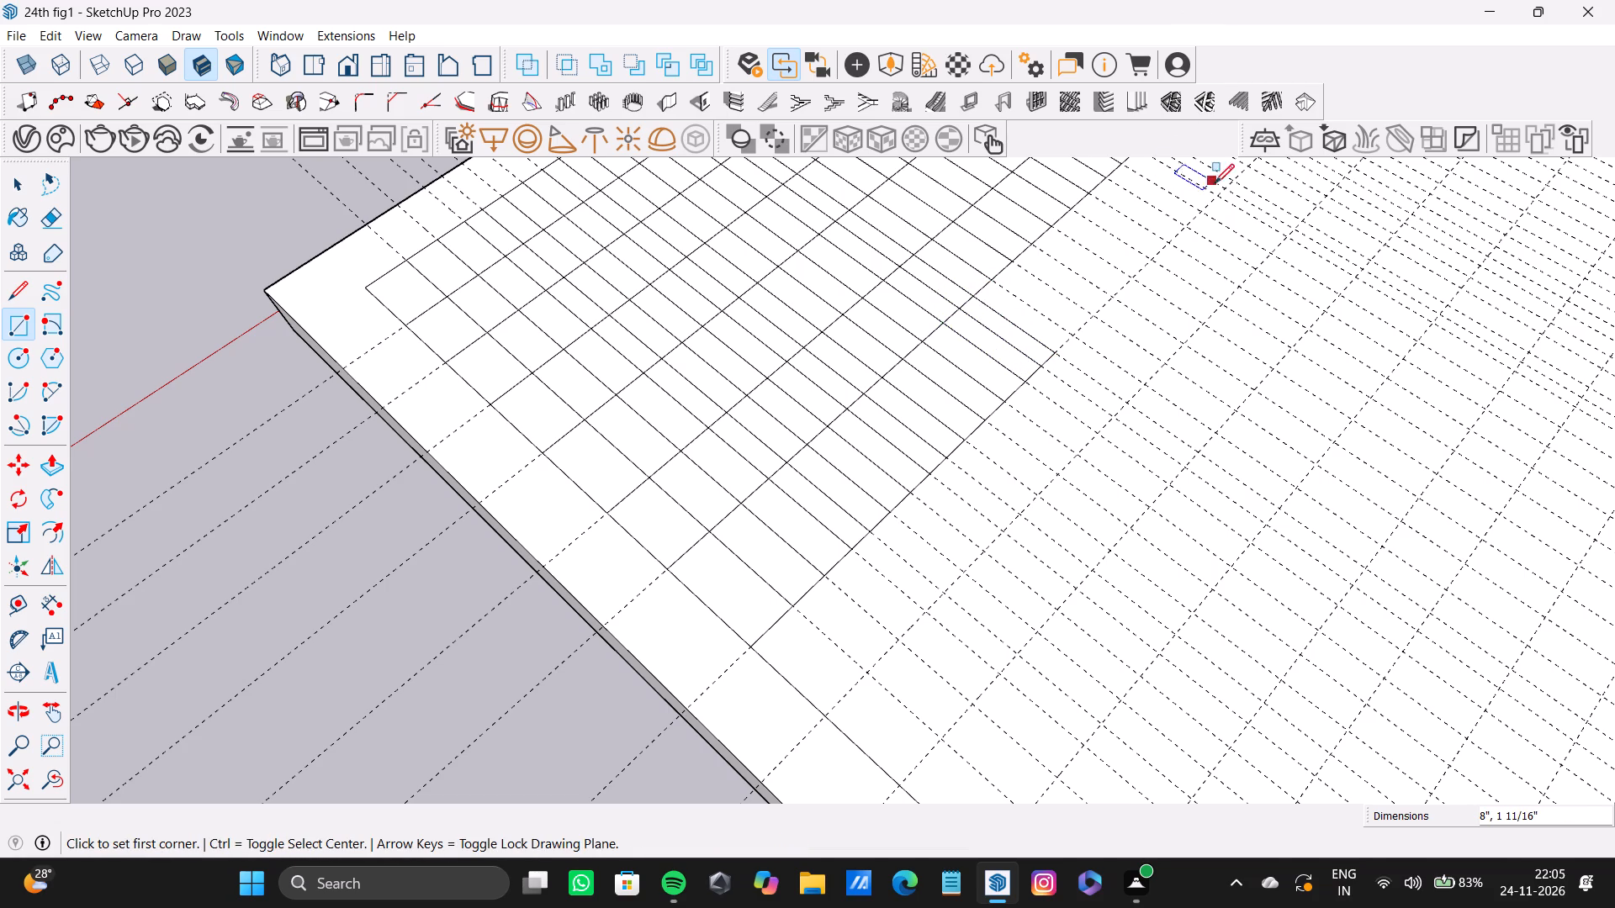
Trace the seventh row's next two cells with rectangles, 8 by about 2 1/2 inches and 8 by 2 5/8 inches.
{"action": "middle_click_drag", "start_coordinate": [1333, 410], "coordinate": [907, 429]}
{"action": "scroll", "coordinate": [1313, 573], "scroll_direction": "up", "scroll_amount": 3}
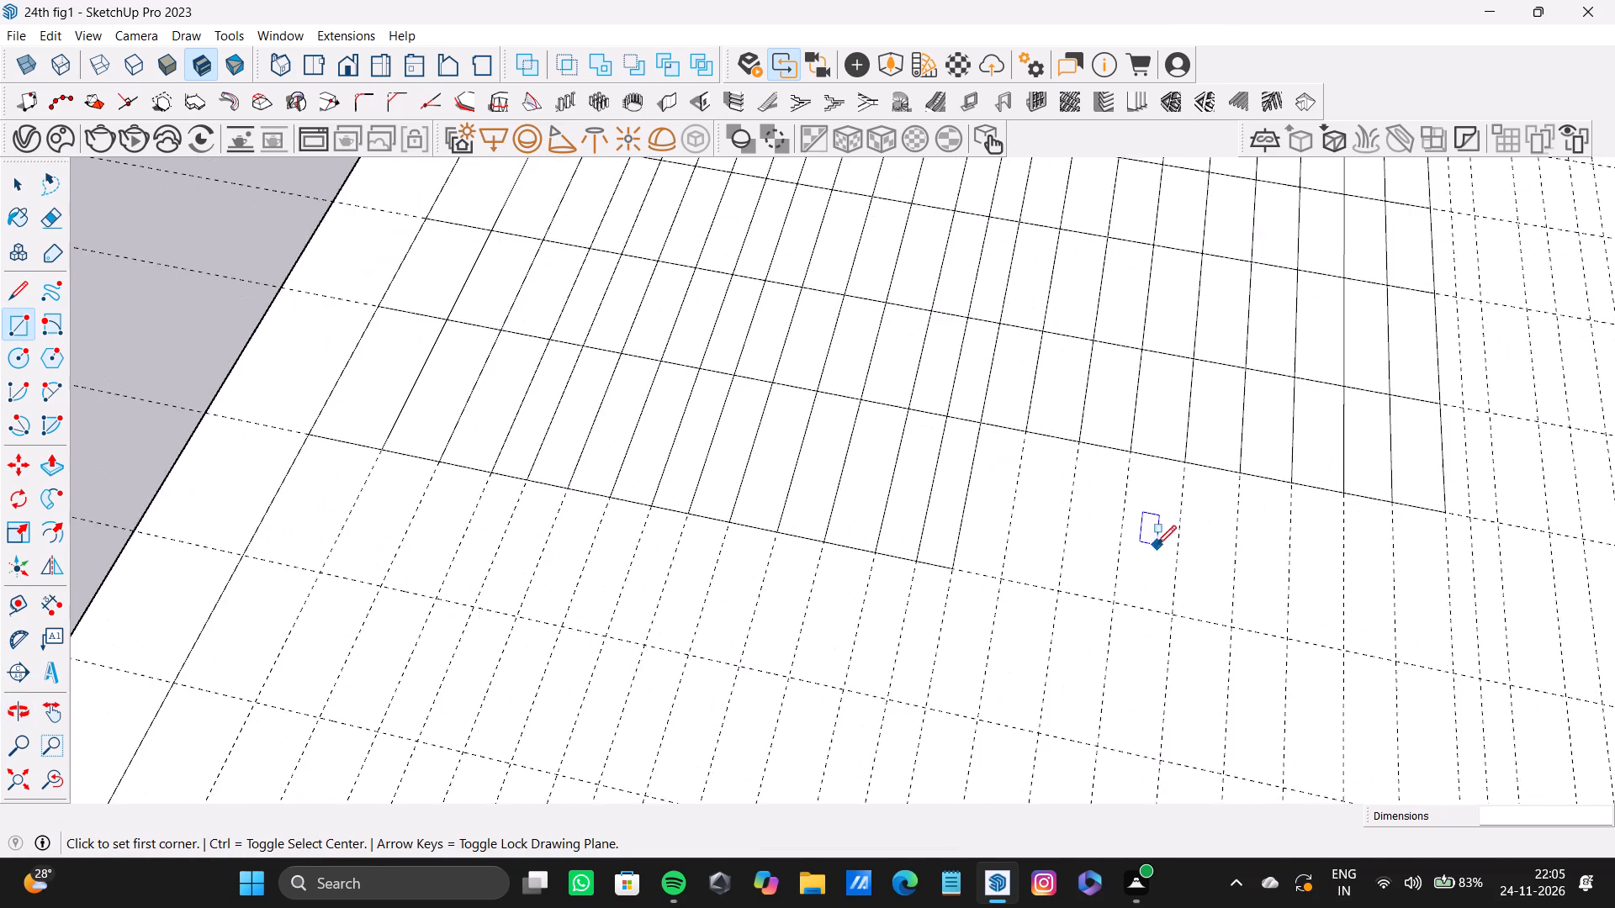
{"action": "scroll", "coordinate": [1157, 545], "scroll_direction": "up", "scroll_amount": 3}
{"action": "left_click", "coordinate": [968, 401]}
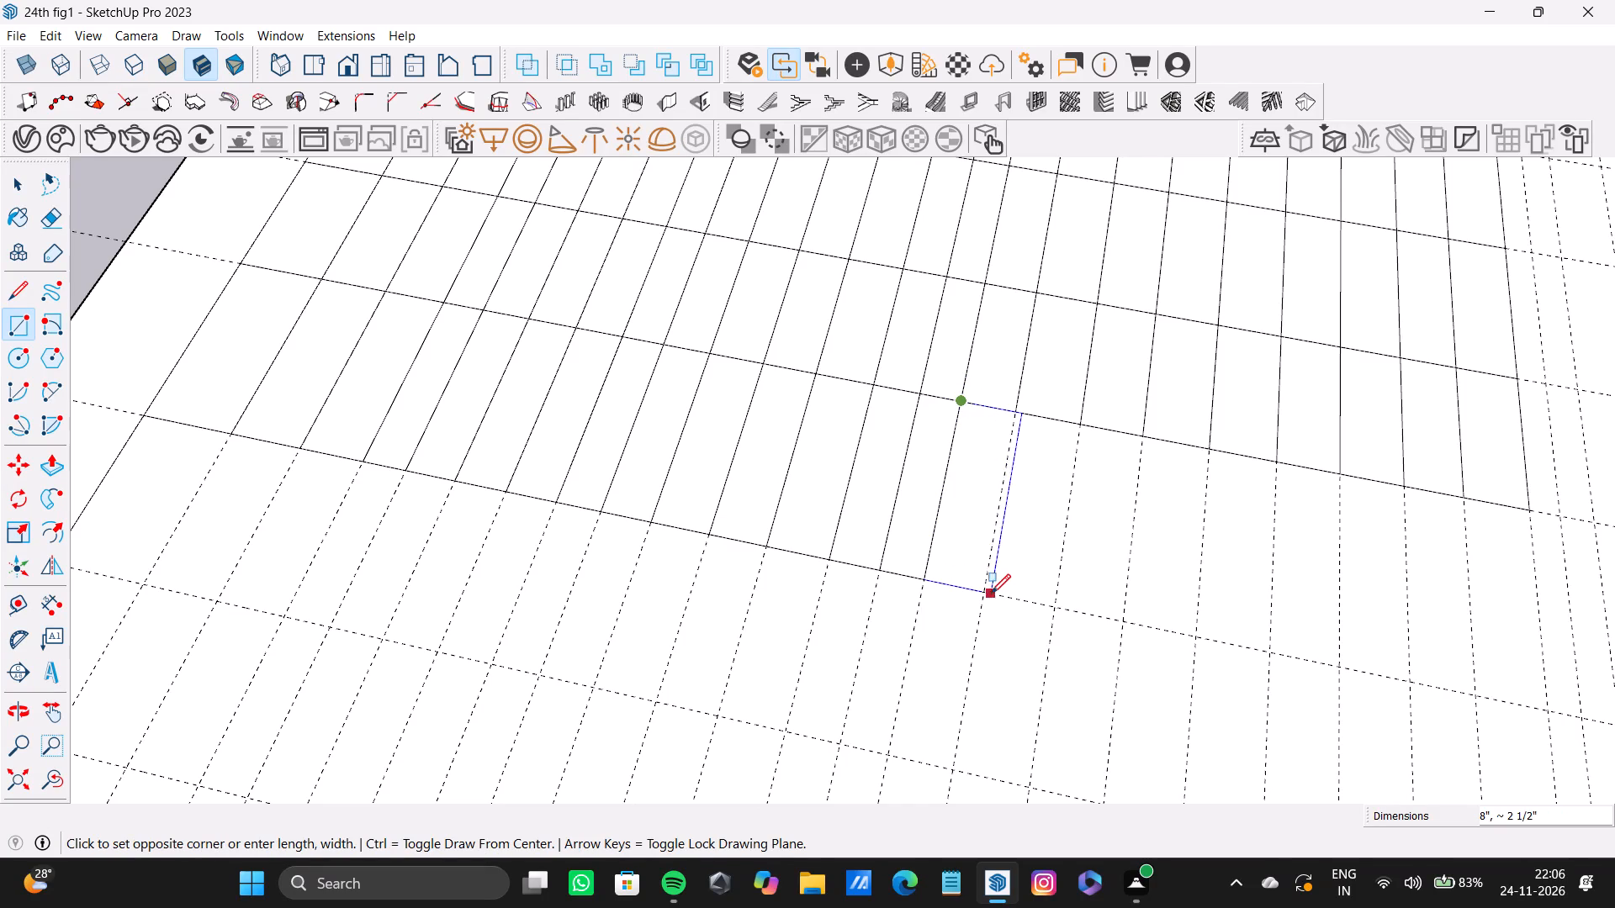
{"action": "left_click", "coordinate": [987, 596]}
{"action": "left_click", "coordinate": [1014, 408]}
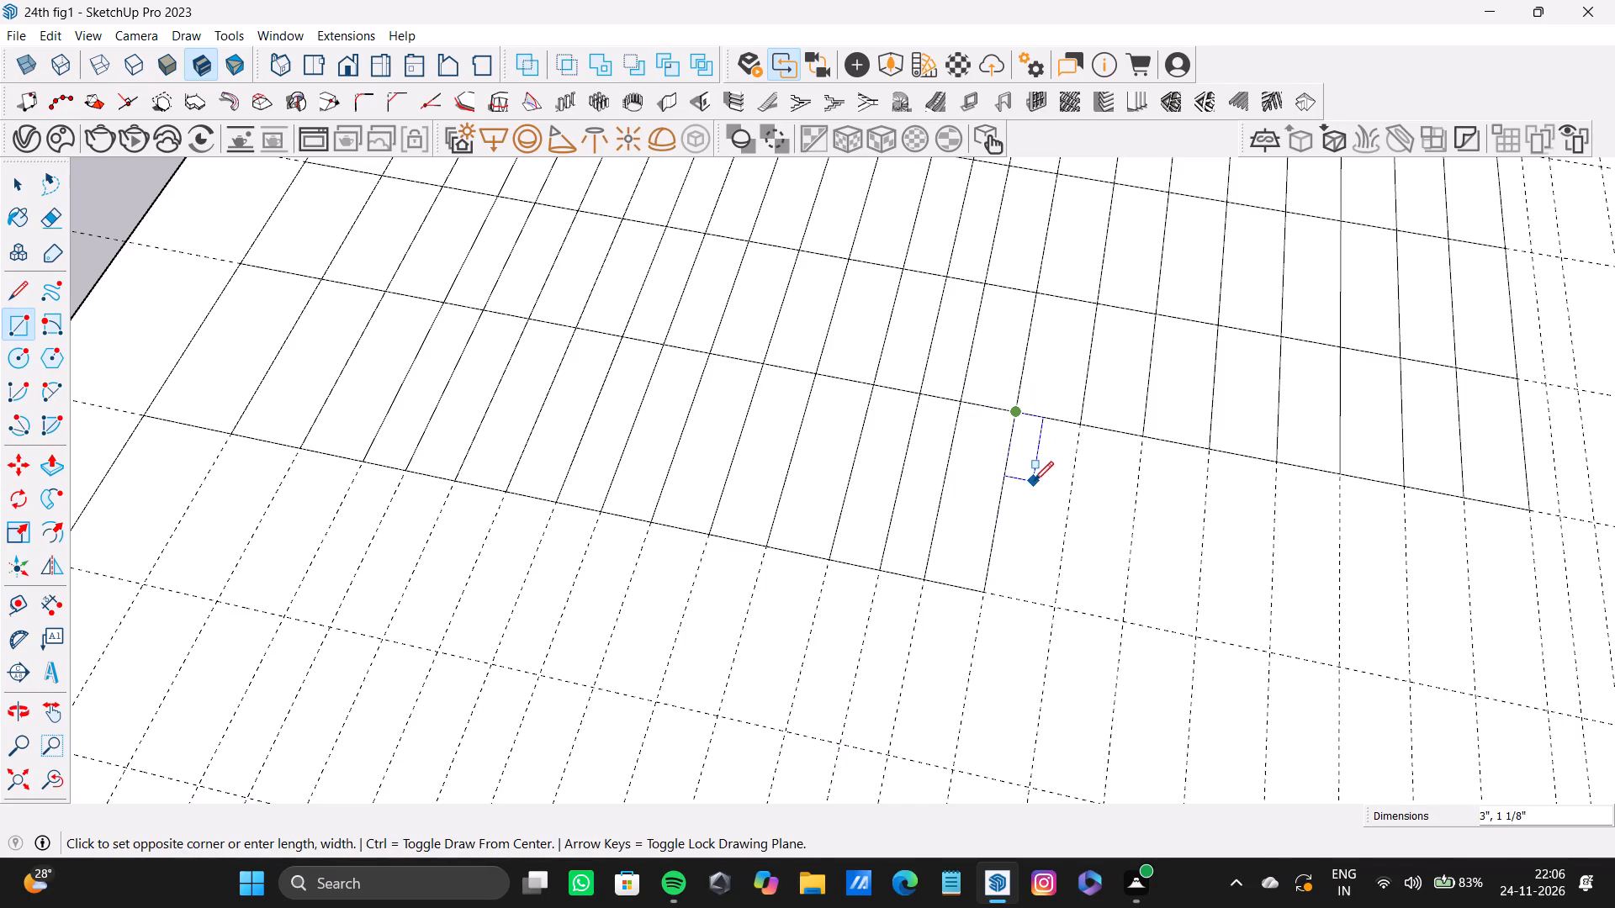
{"action": "left_click", "coordinate": [1059, 599]}
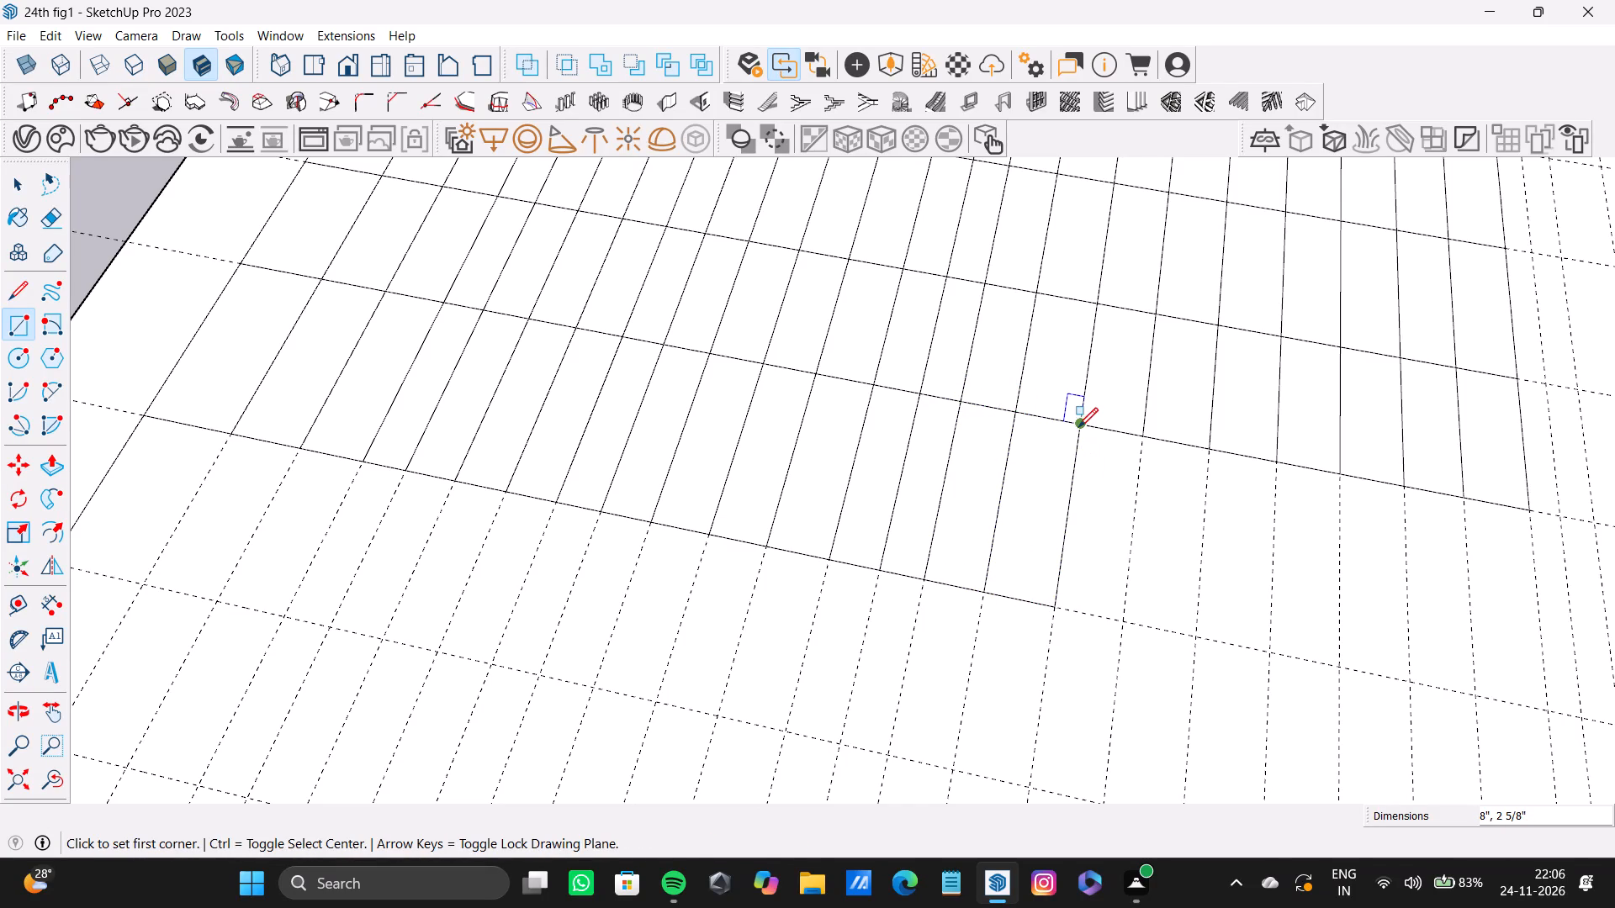
Trace the seventh row's next five cells with 8-inch-long rectangles, 2 1/2, 2 5/8, 2 5/8, 2 7/16 and 2 7/16 inches wide.
{"action": "left_click", "coordinate": [1078, 427]}
{"action": "left_click", "coordinate": [1118, 619]}
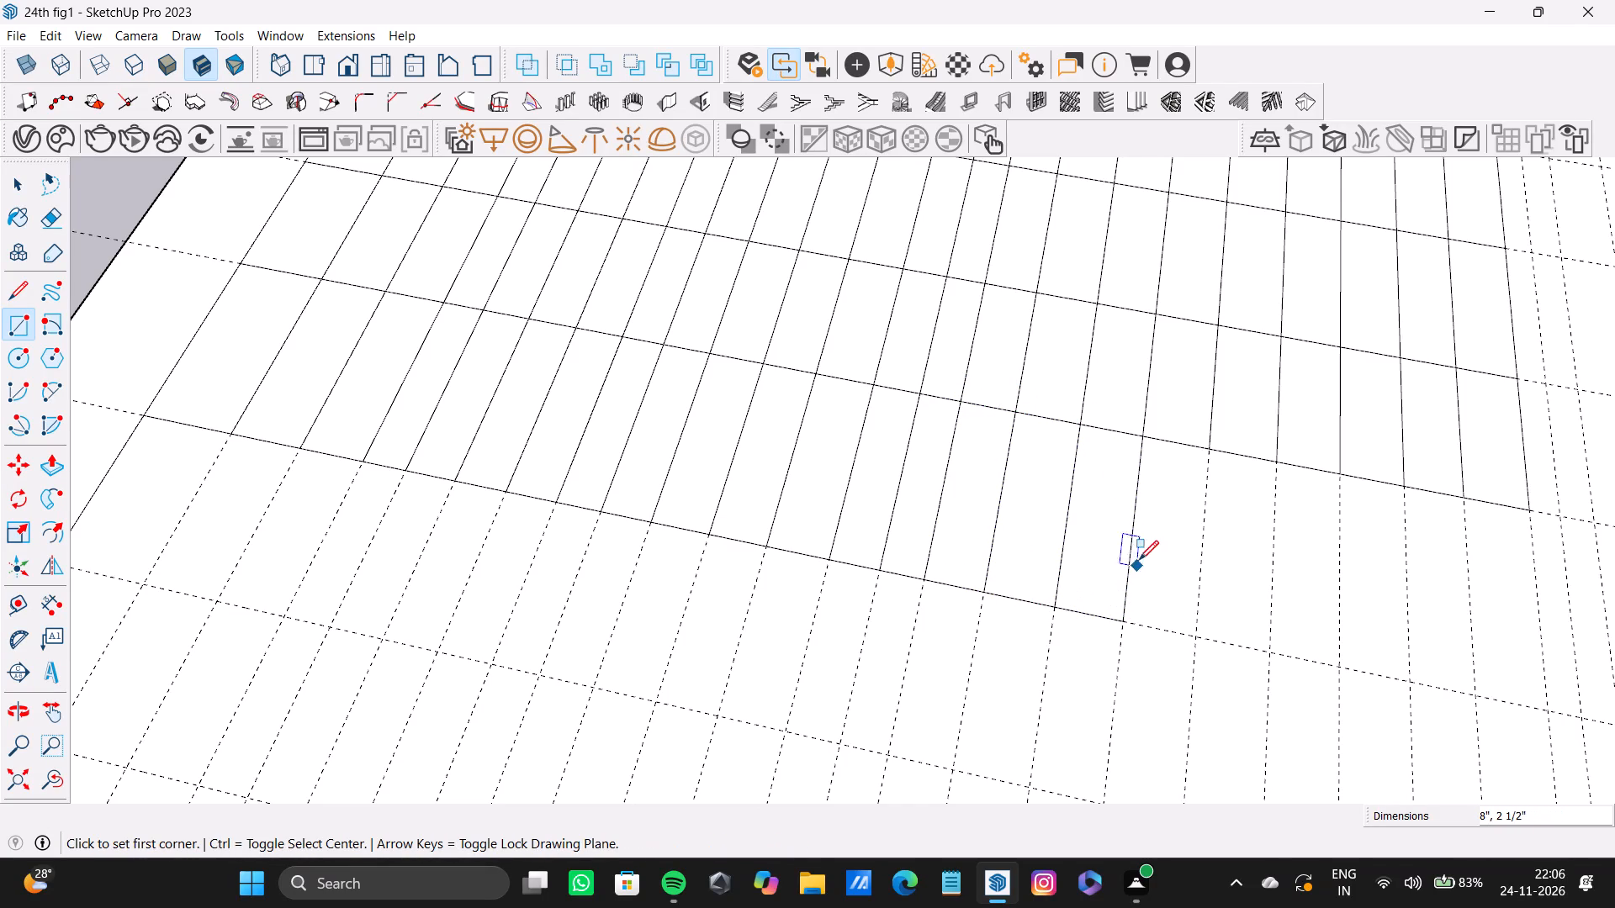
{"action": "left_click", "coordinate": [1148, 437]}
{"action": "left_click", "coordinate": [1199, 633]}
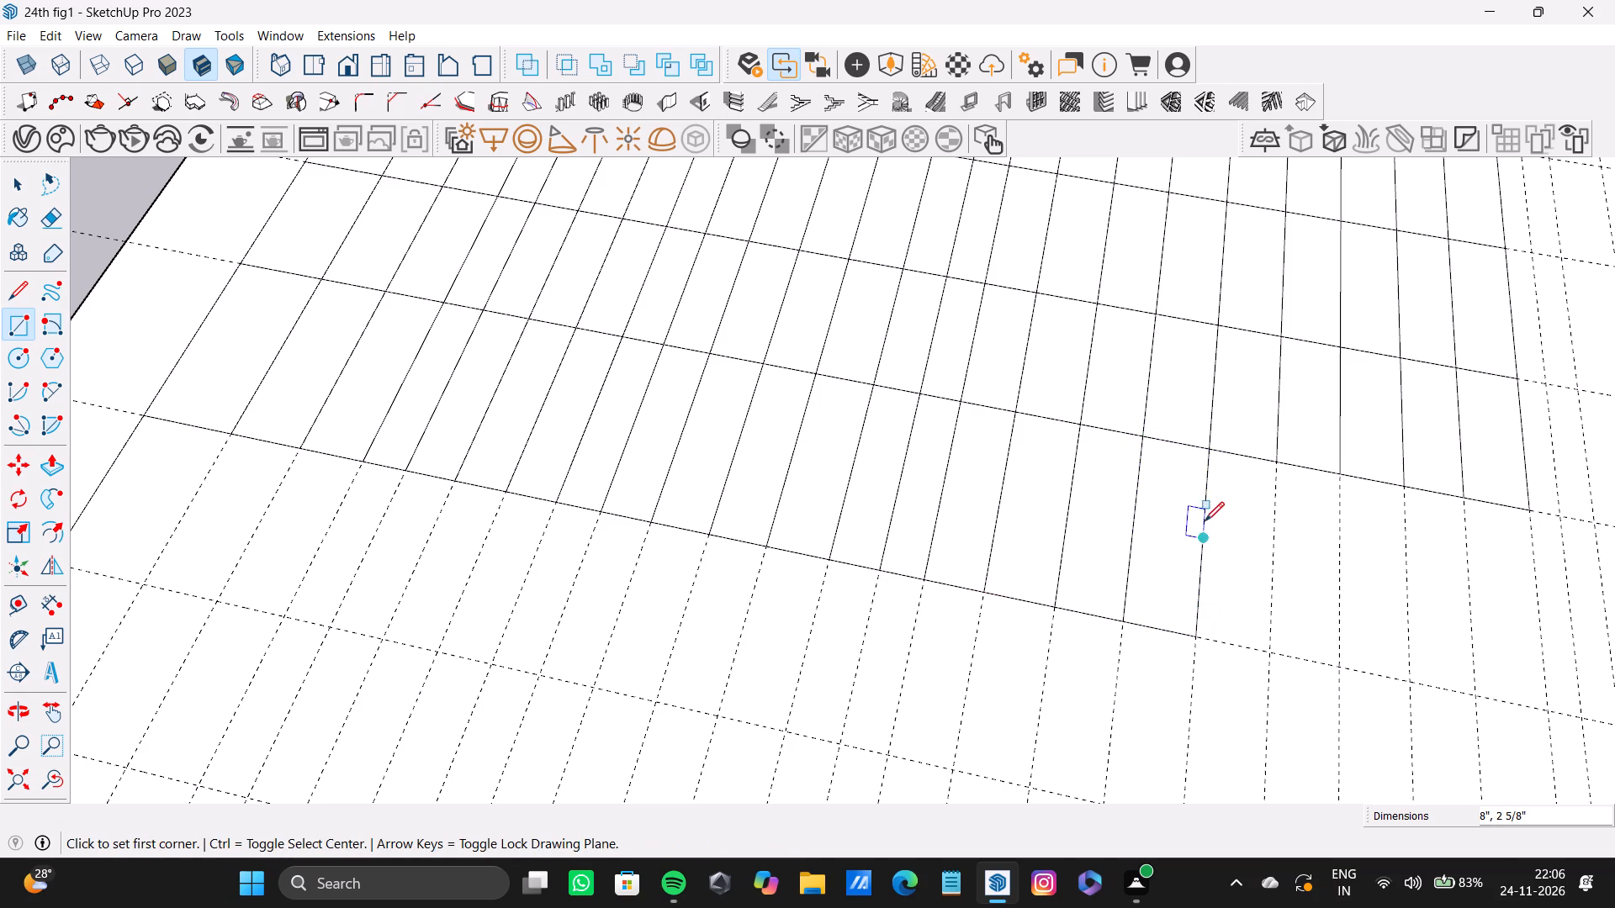
{"action": "left_click", "coordinate": [1214, 454]}
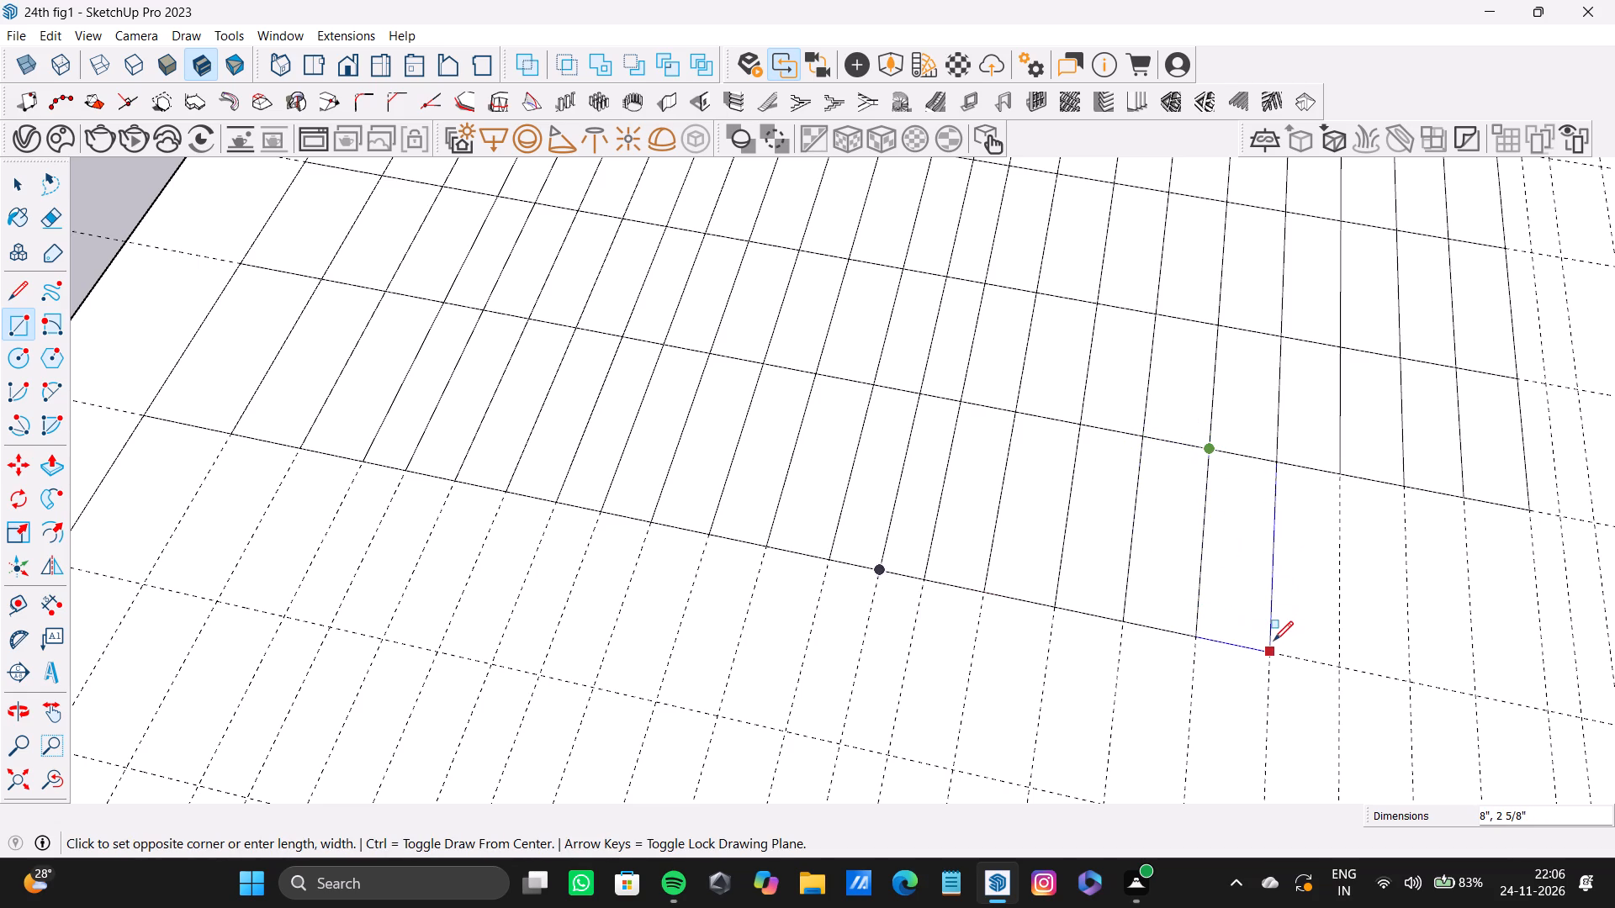
{"action": "left_click", "coordinate": [1273, 641]}
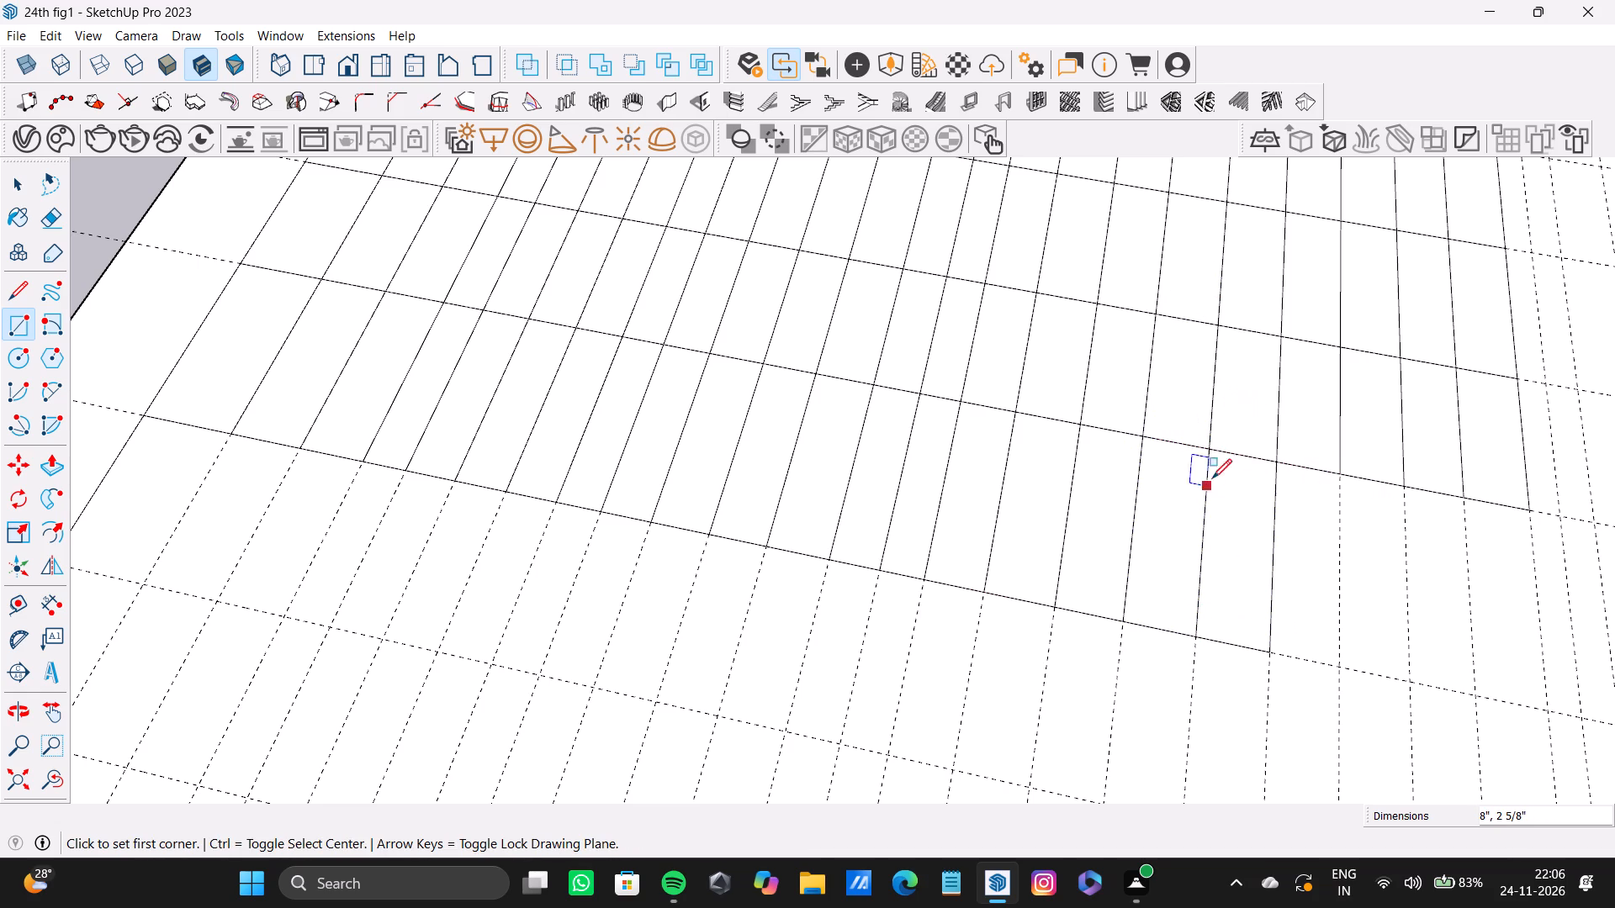
{"action": "left_click", "coordinate": [1279, 467]}
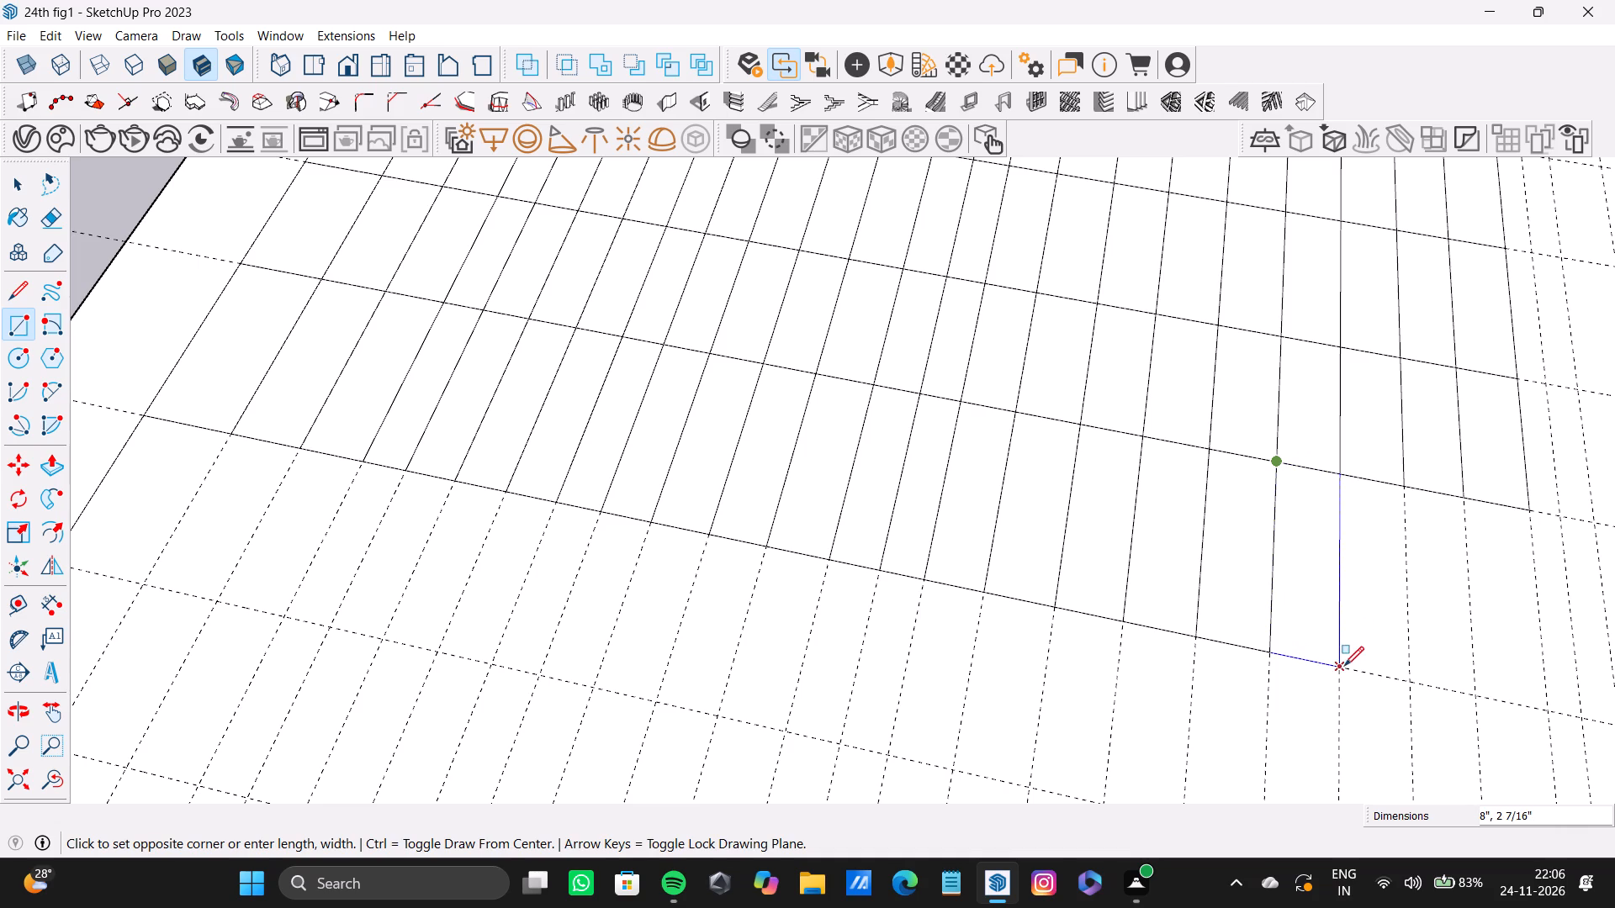
{"action": "left_click", "coordinate": [1344, 666]}
{"action": "left_click", "coordinate": [1344, 478]}
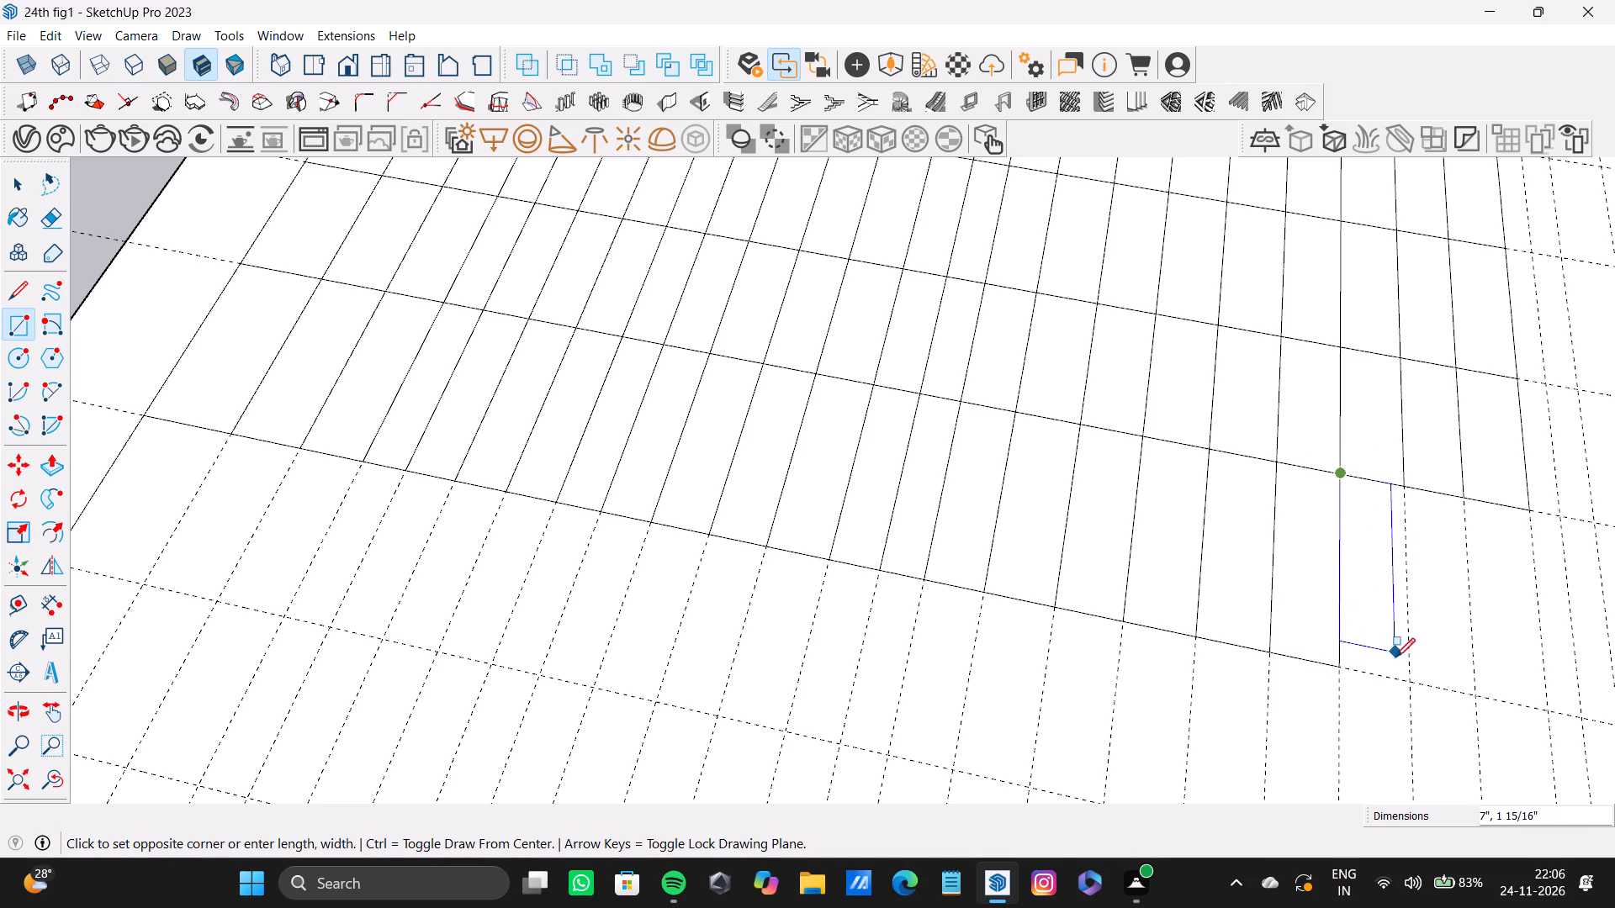
{"action": "left_click_drag", "start_coordinate": [1410, 678], "coordinate": [1399, 668]}
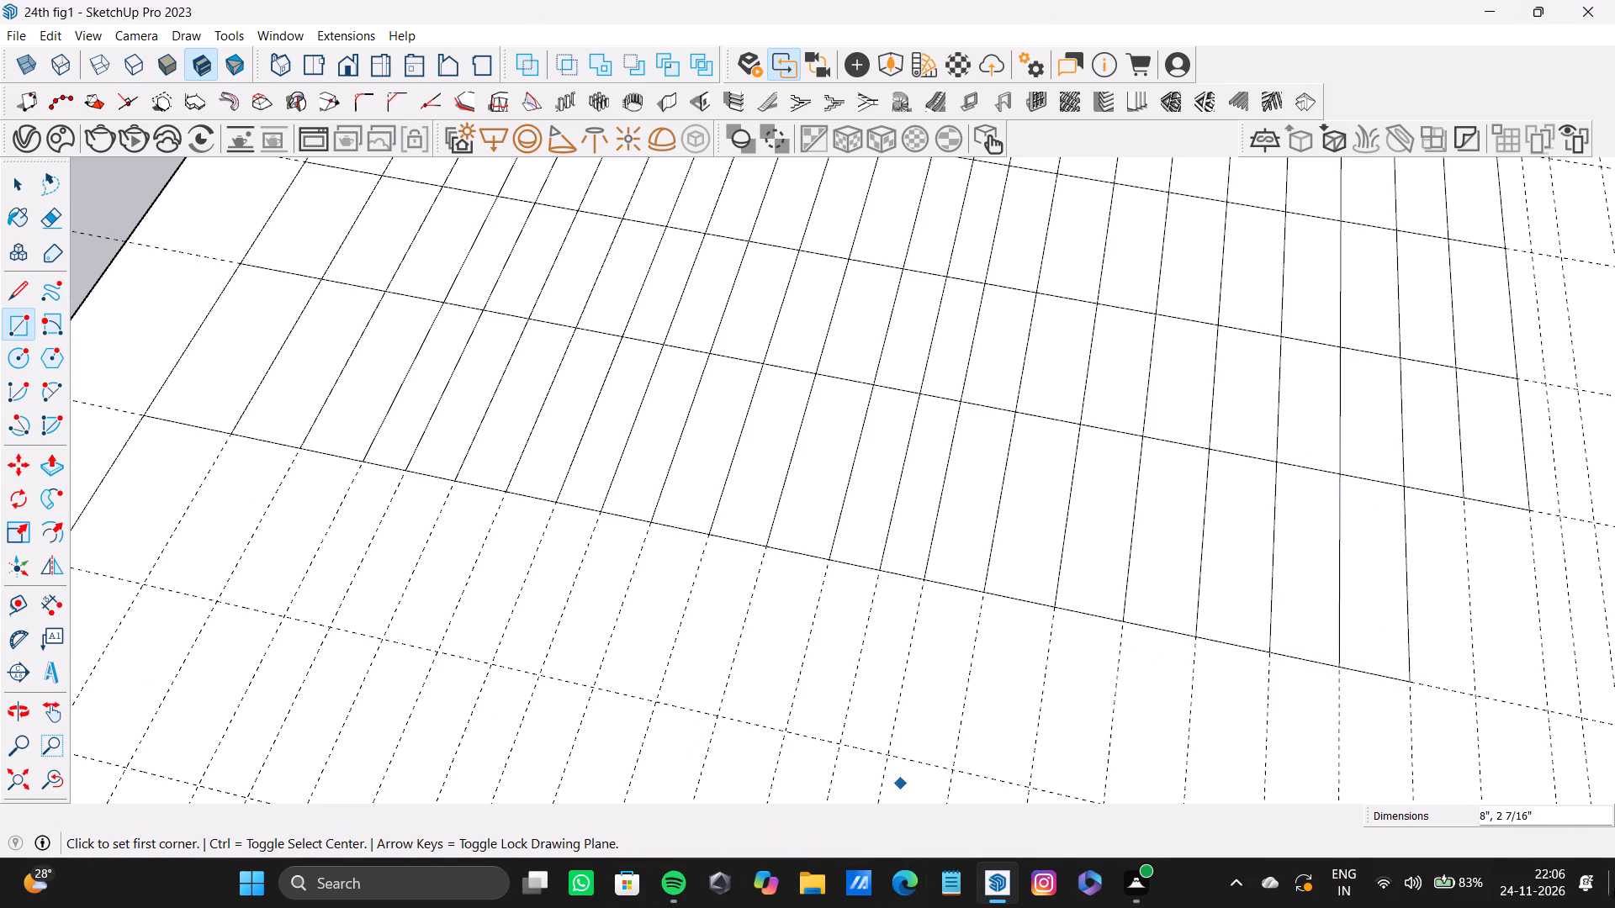
Trace the seventh row's last two cells with rectangles 8 by about 2 1/4 and 8 by 2 7/16 inches, level with the sixth row's end.
{"action": "scroll", "coordinate": [793, 441], "scroll_direction": "down", "scroll_amount": 10}
{"action": "middle_click_drag", "start_coordinate": [894, 544], "coordinate": [1103, 564]}
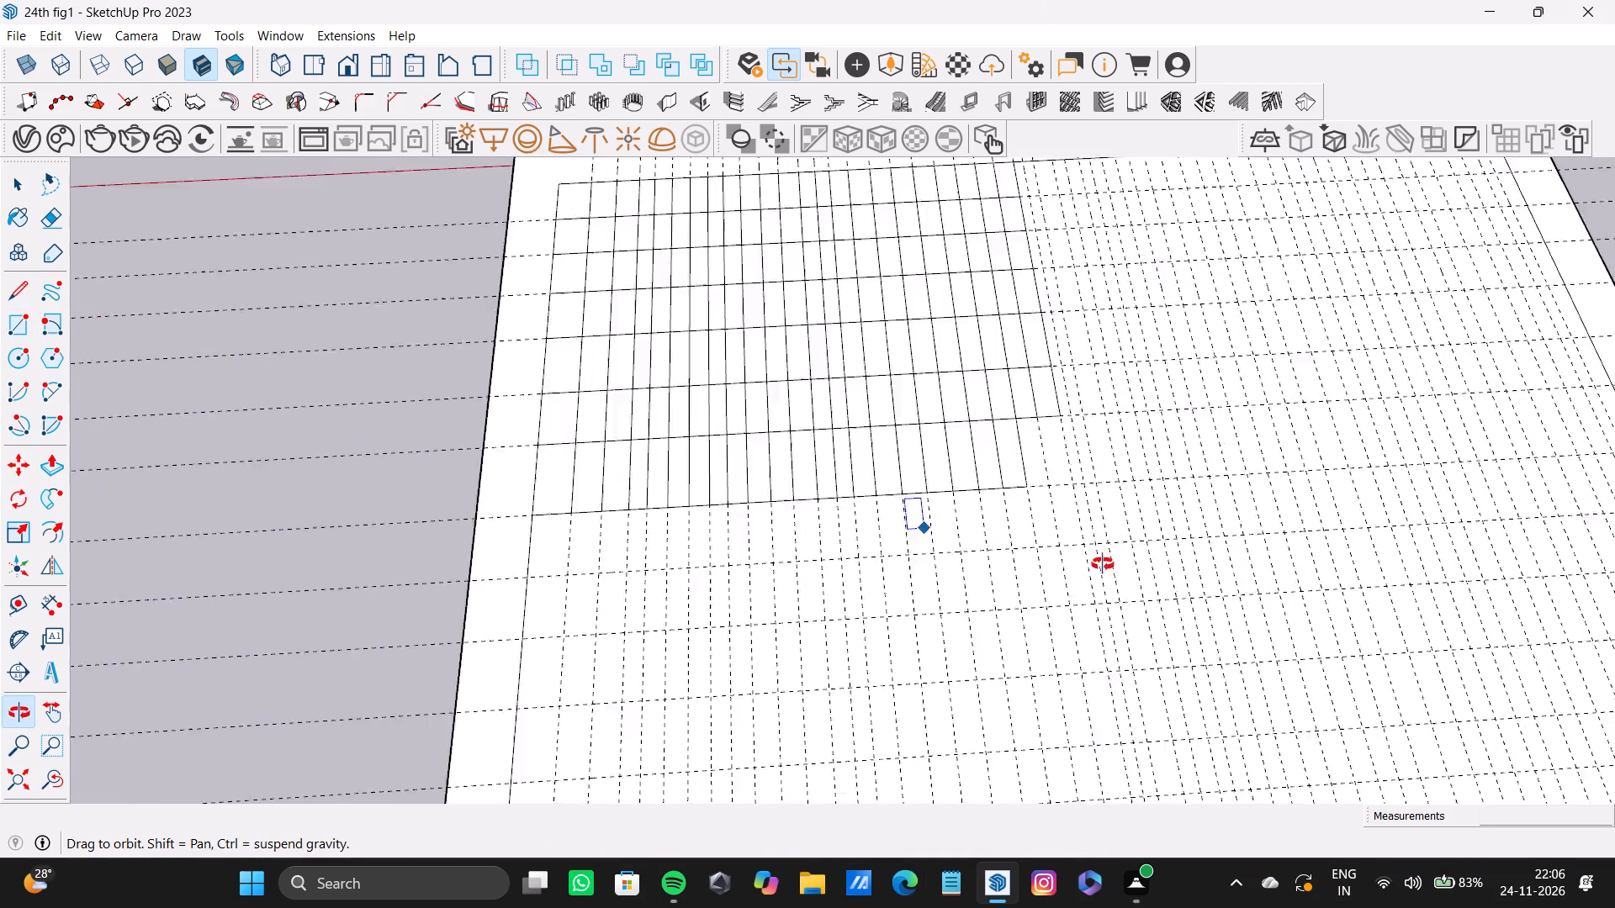
{"action": "middle_click_drag", "start_coordinate": [1103, 564], "coordinate": [1116, 557]}
{"action": "scroll", "coordinate": [941, 399], "scroll_direction": "up", "scroll_amount": 10}
{"action": "left_click", "coordinate": [996, 348]}
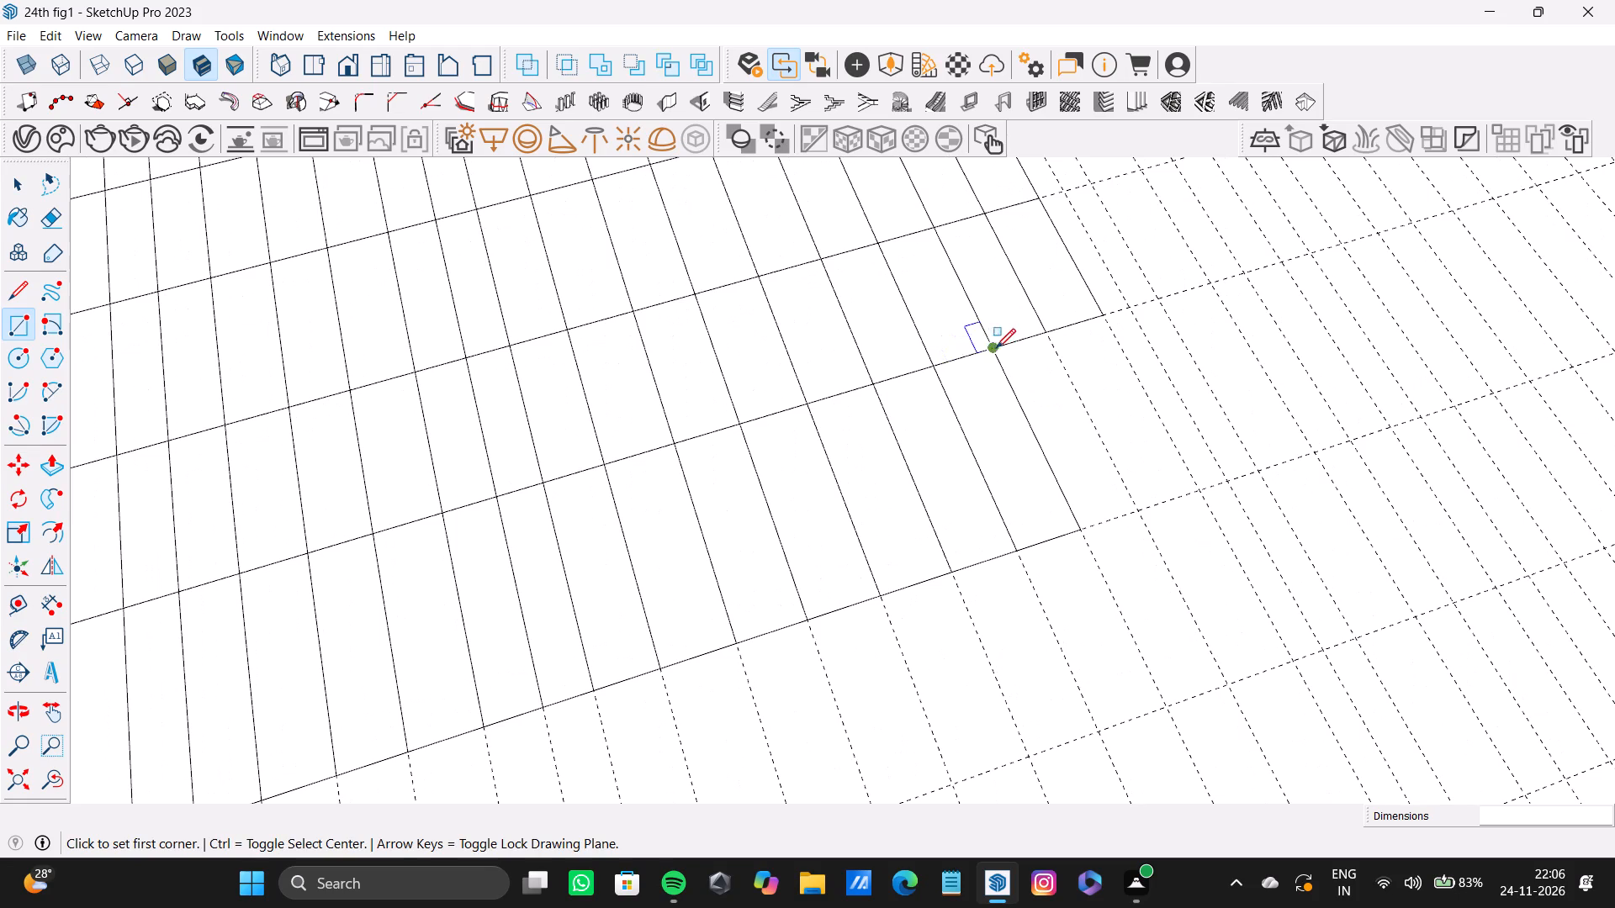
{"action": "left_click", "coordinate": [1139, 510]}
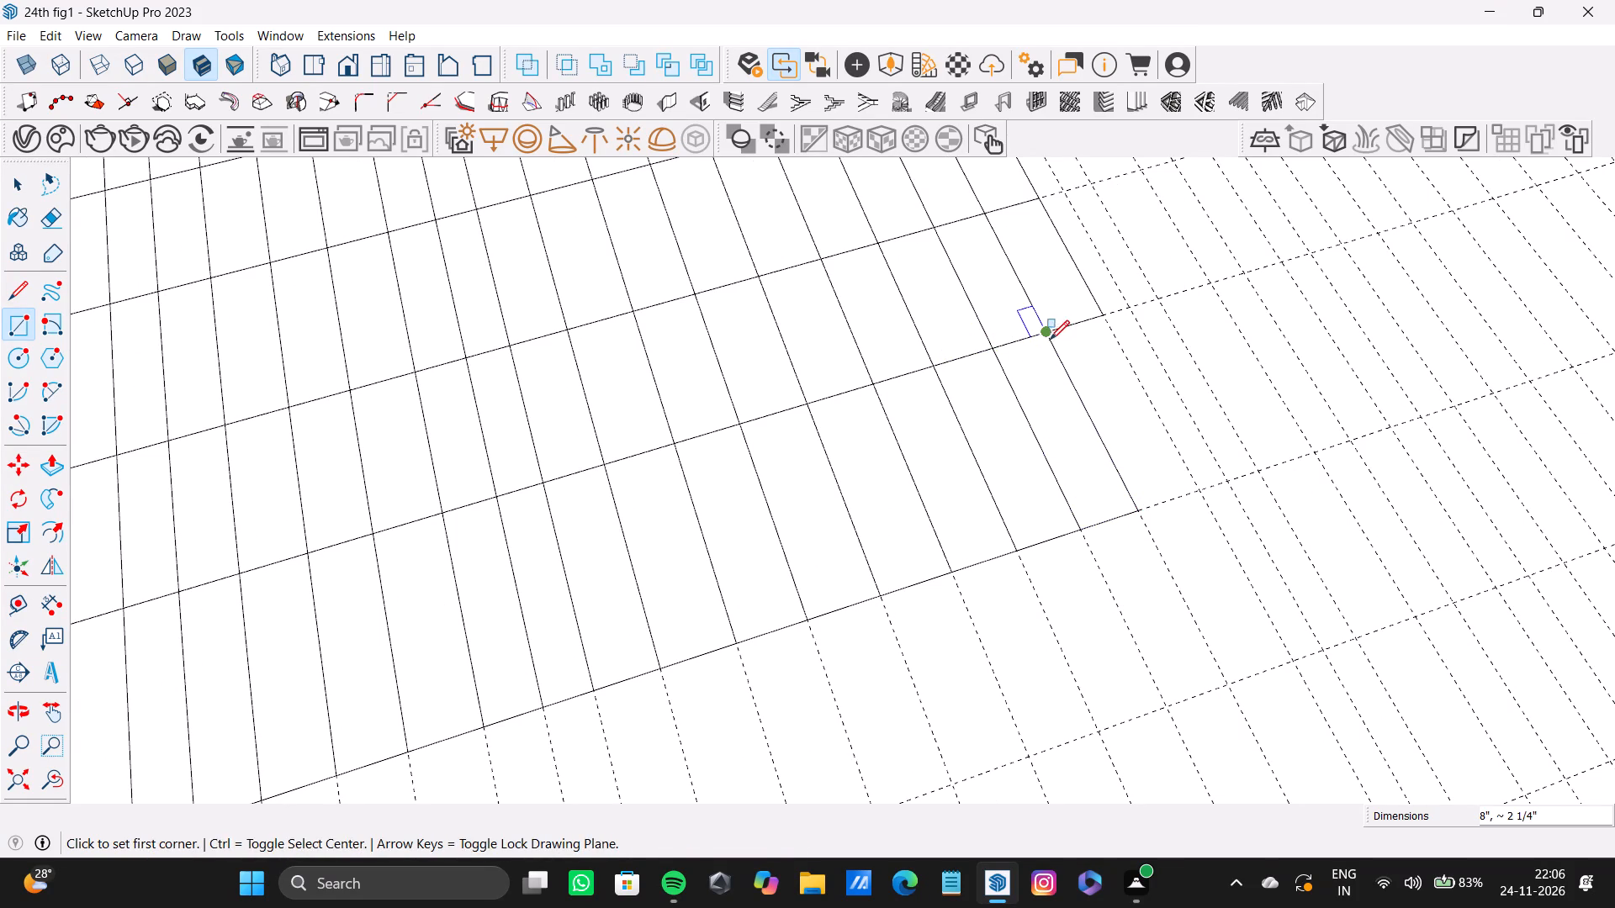
{"action": "left_click", "coordinate": [1045, 332]}
{"action": "left_click", "coordinate": [1198, 492]}
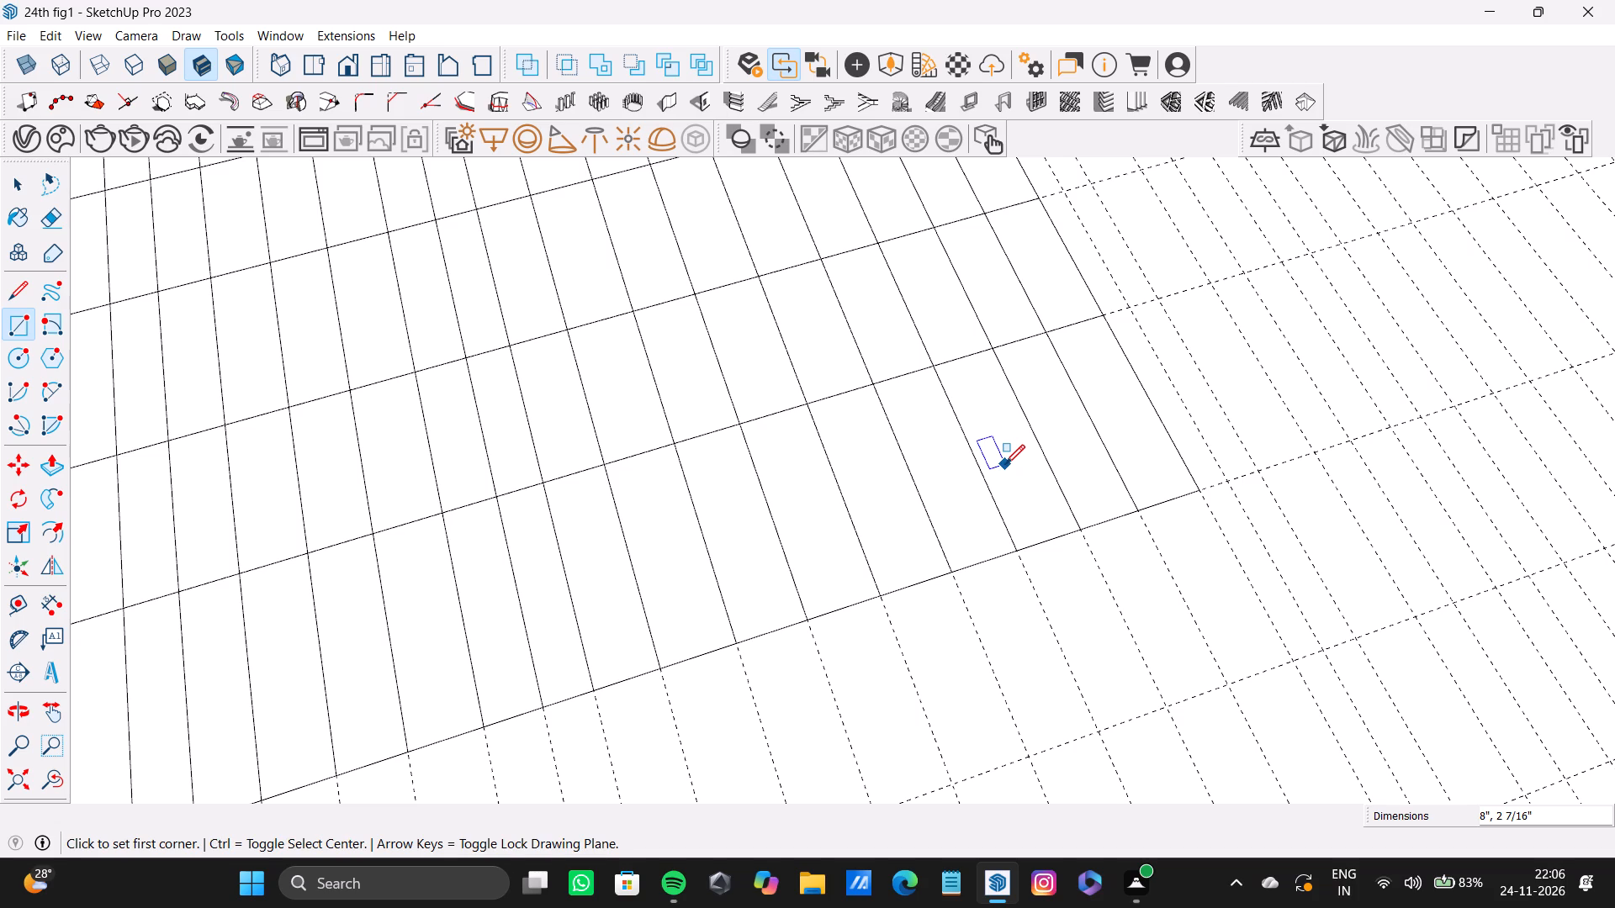
Trace the eighth row's first four cells from the slab's border with 6 5/8-inch-long rectangles, about 4 1/8, 3, 2 11/16 and 1 13/16 inches wide.
{"action": "scroll", "coordinate": [995, 532], "scroll_direction": "down", "scroll_amount": 14}
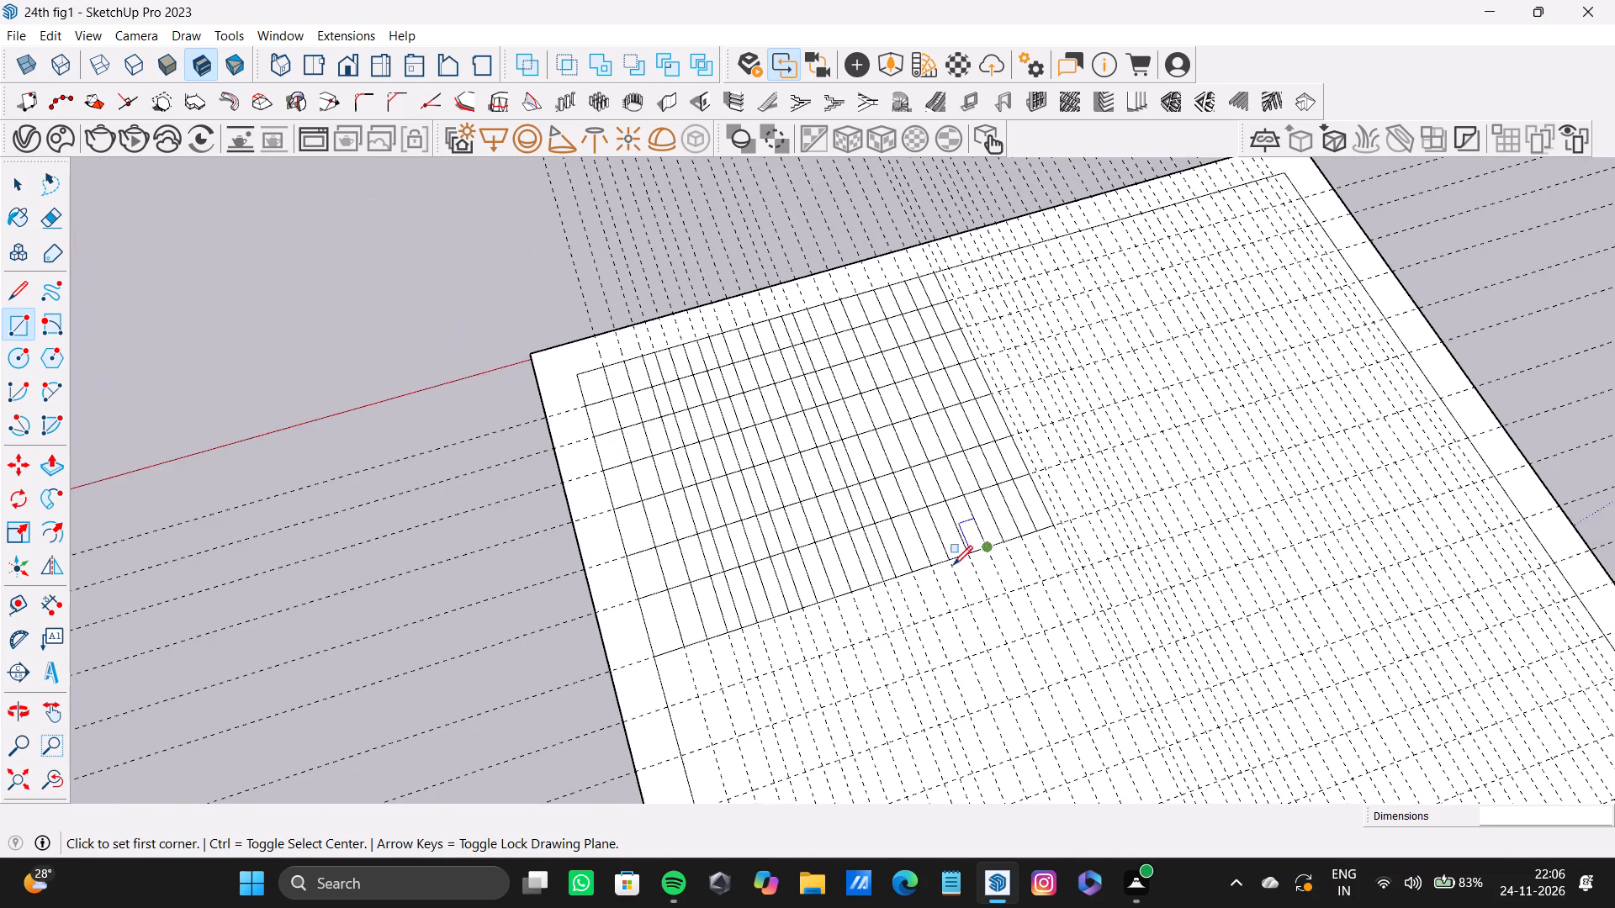
{"action": "scroll", "coordinate": [658, 700], "scroll_direction": "up", "scroll_amount": 8}
{"action": "left_click", "coordinate": [651, 618]}
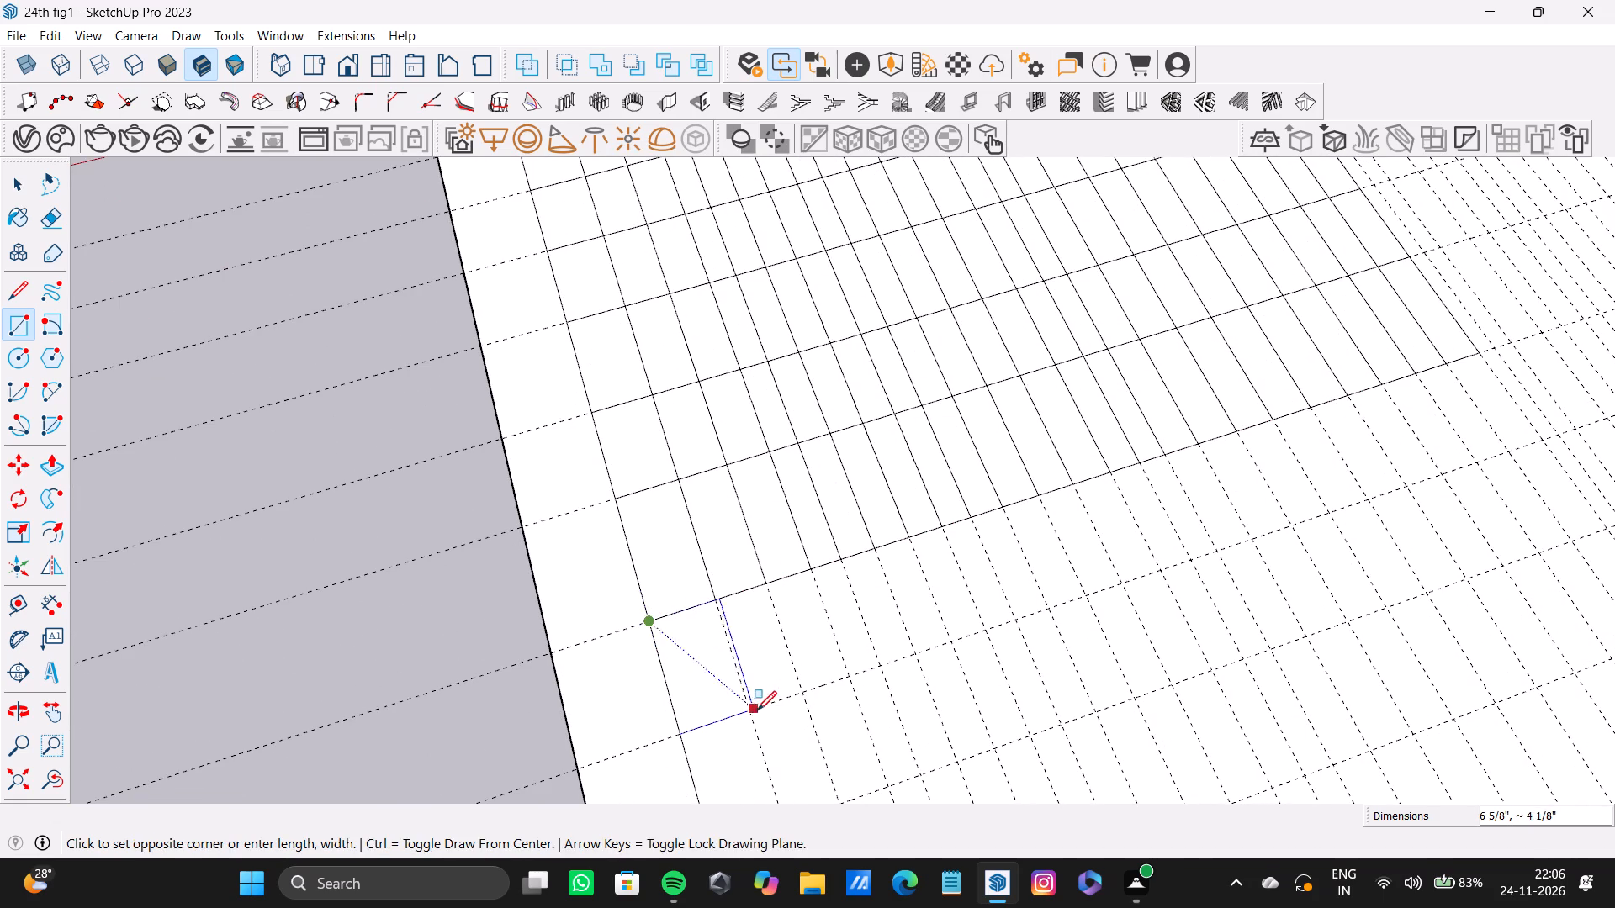
{"action": "left_click", "coordinate": [754, 714]}
{"action": "left_click_drag", "start_coordinate": [715, 606], "coordinate": [739, 610]}
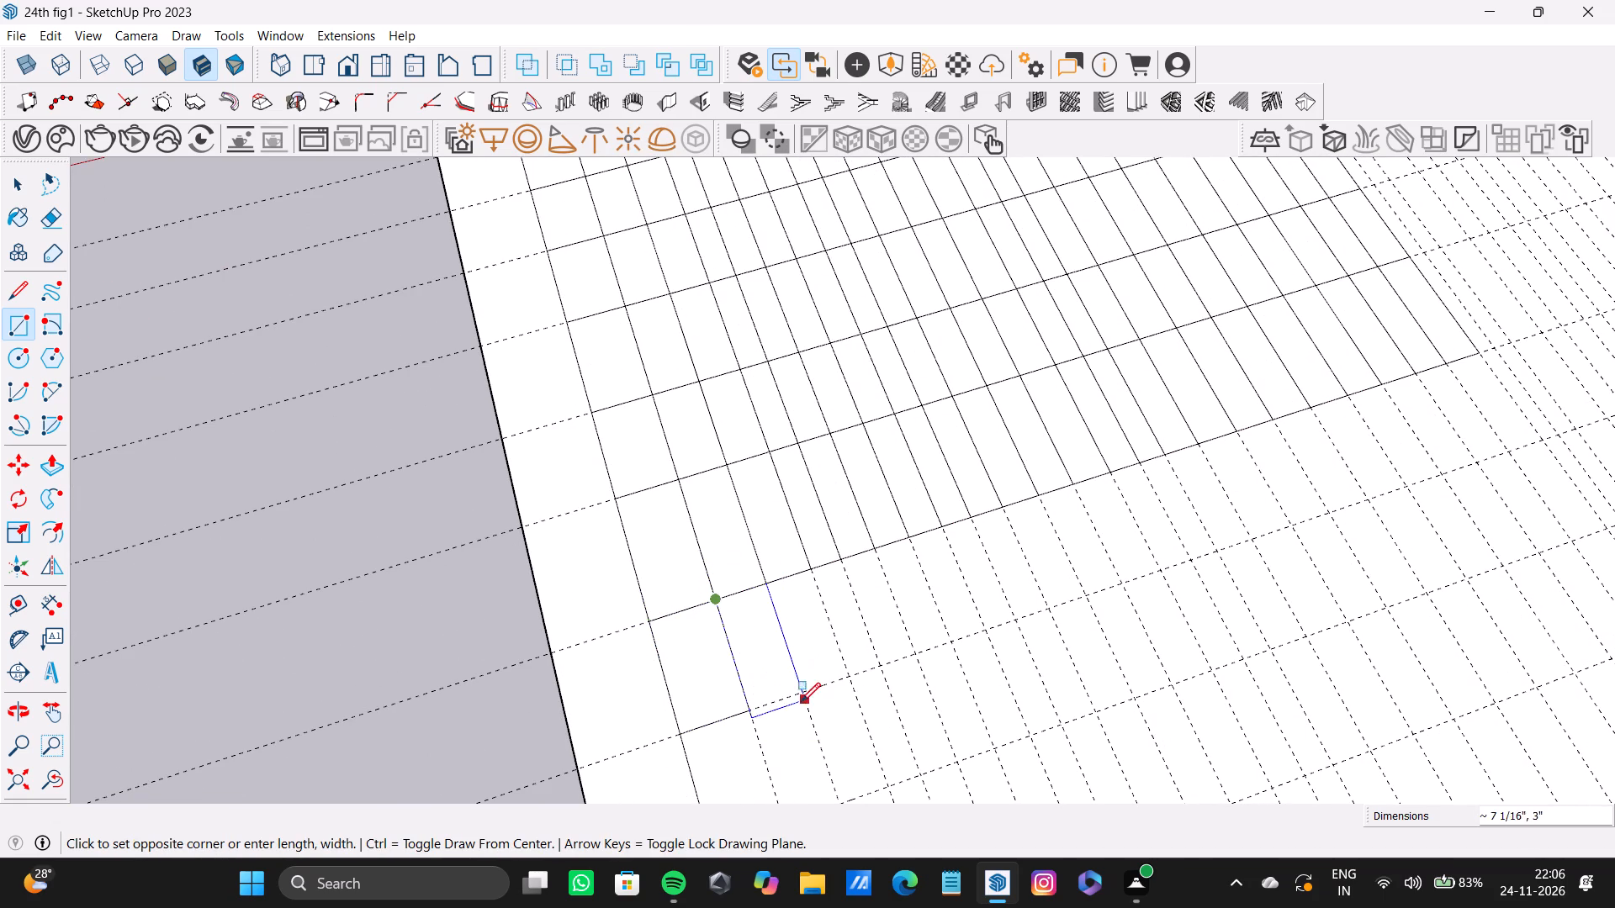
{"action": "left_click", "coordinate": [798, 694]}
{"action": "left_click", "coordinate": [771, 578]}
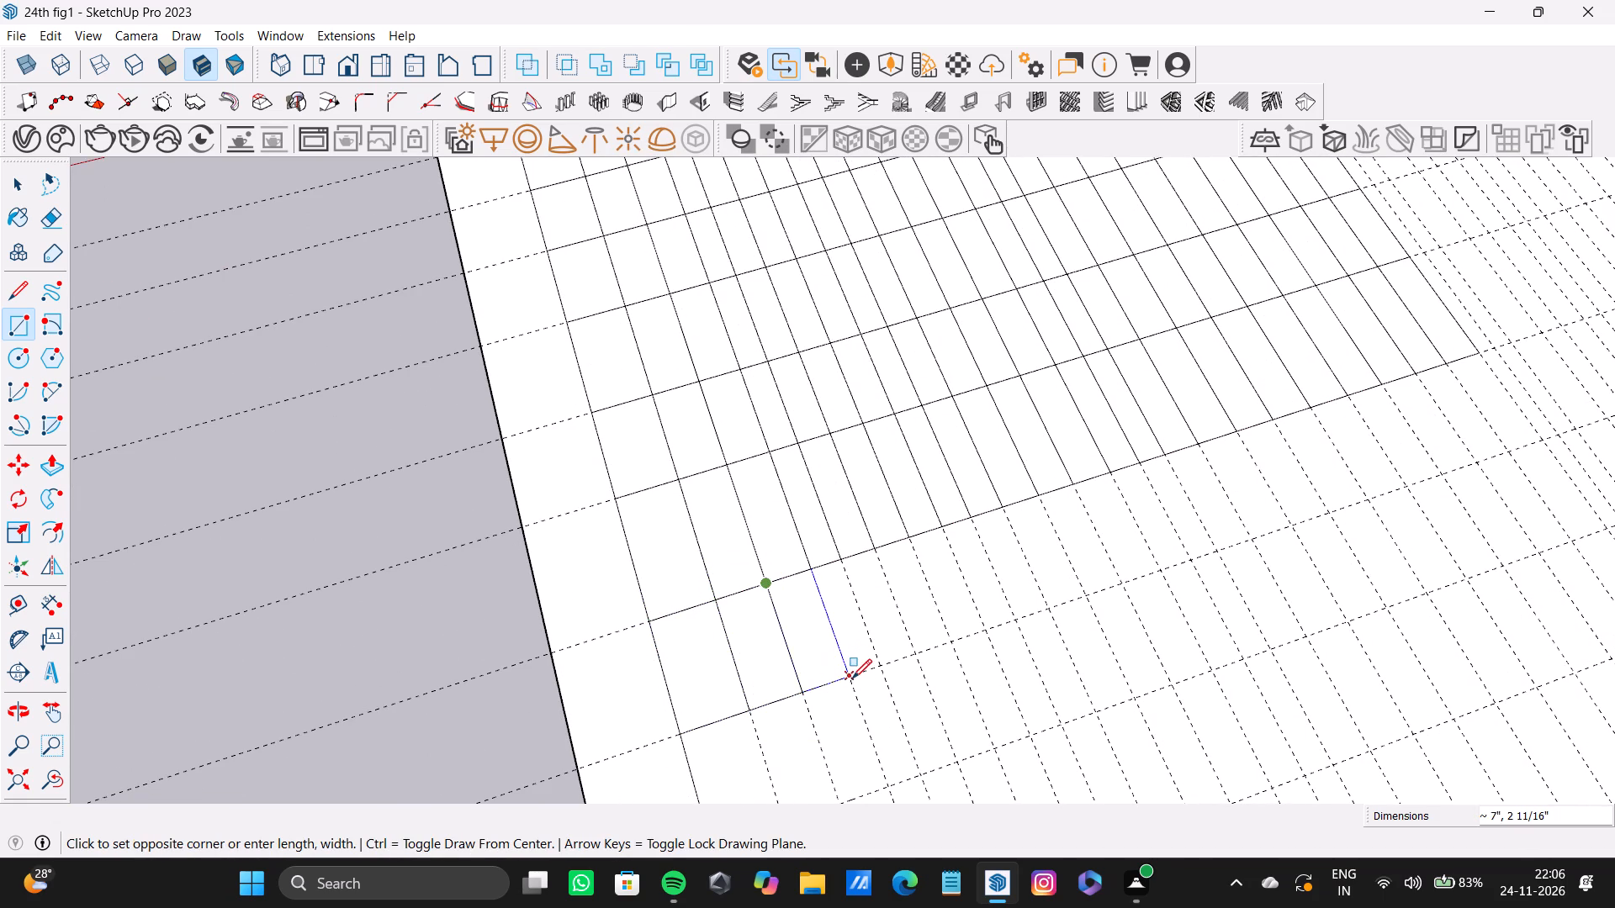
{"action": "left_click", "coordinate": [852, 678]}
{"action": "left_click", "coordinate": [813, 570]}
{"action": "left_click", "coordinate": [879, 666]}
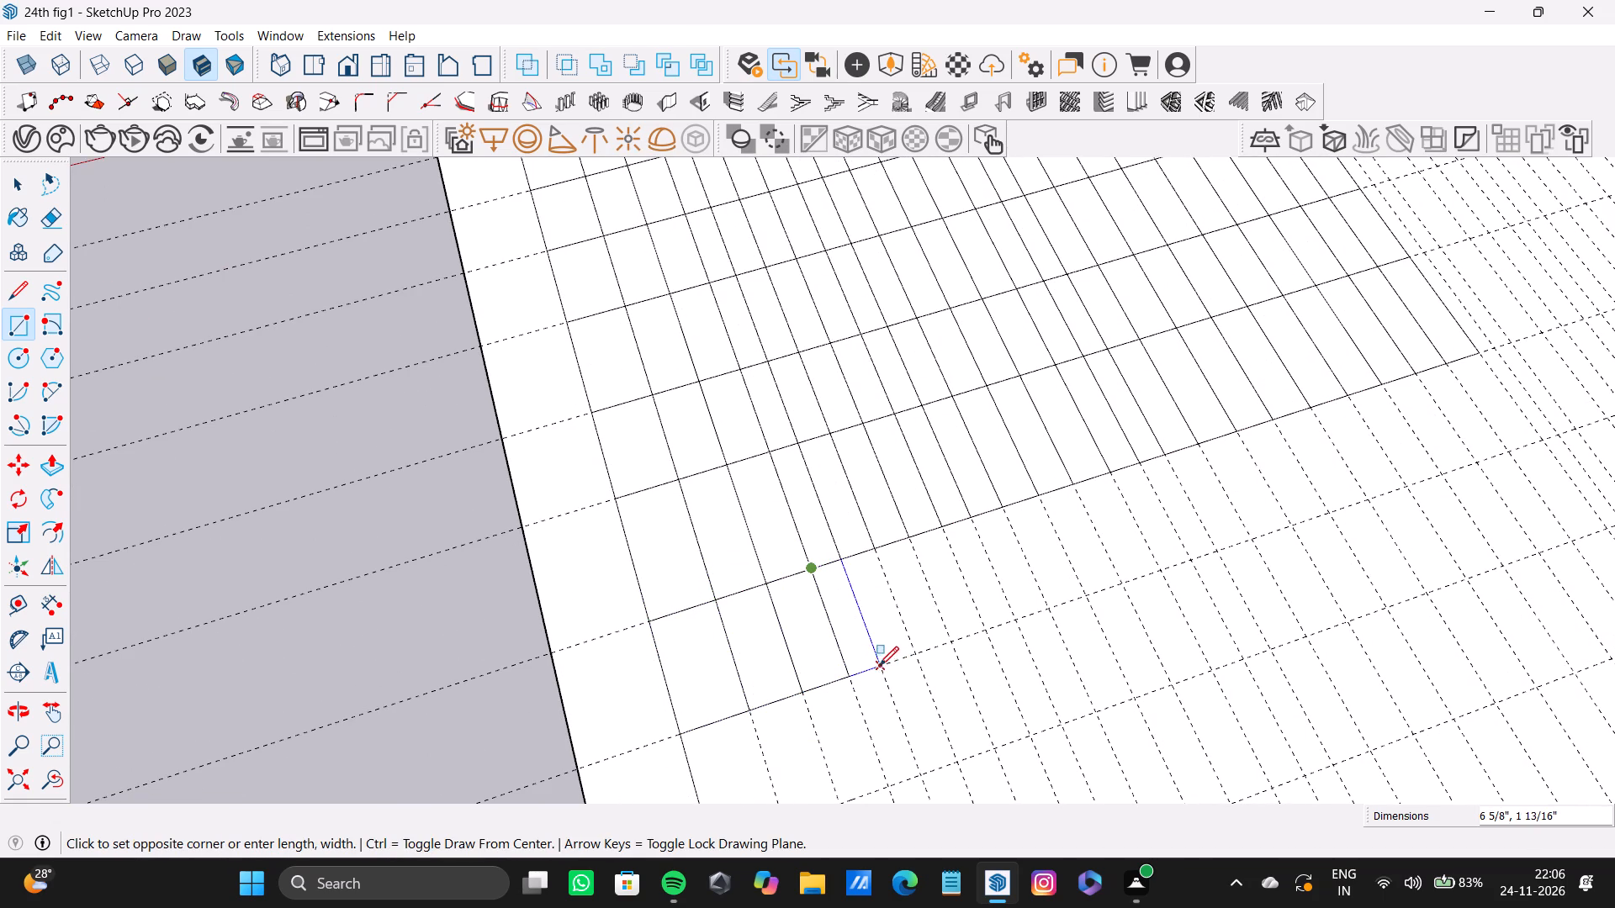
Trace four more eighth-row cells with 6 5/8-inch-long rectangles, 2 1/16, 2 1/8, 2 1/16 and 1 13/16 inches wide.
{"action": "left_click", "coordinate": [848, 552]}
{"action": "left_click", "coordinate": [916, 657]}
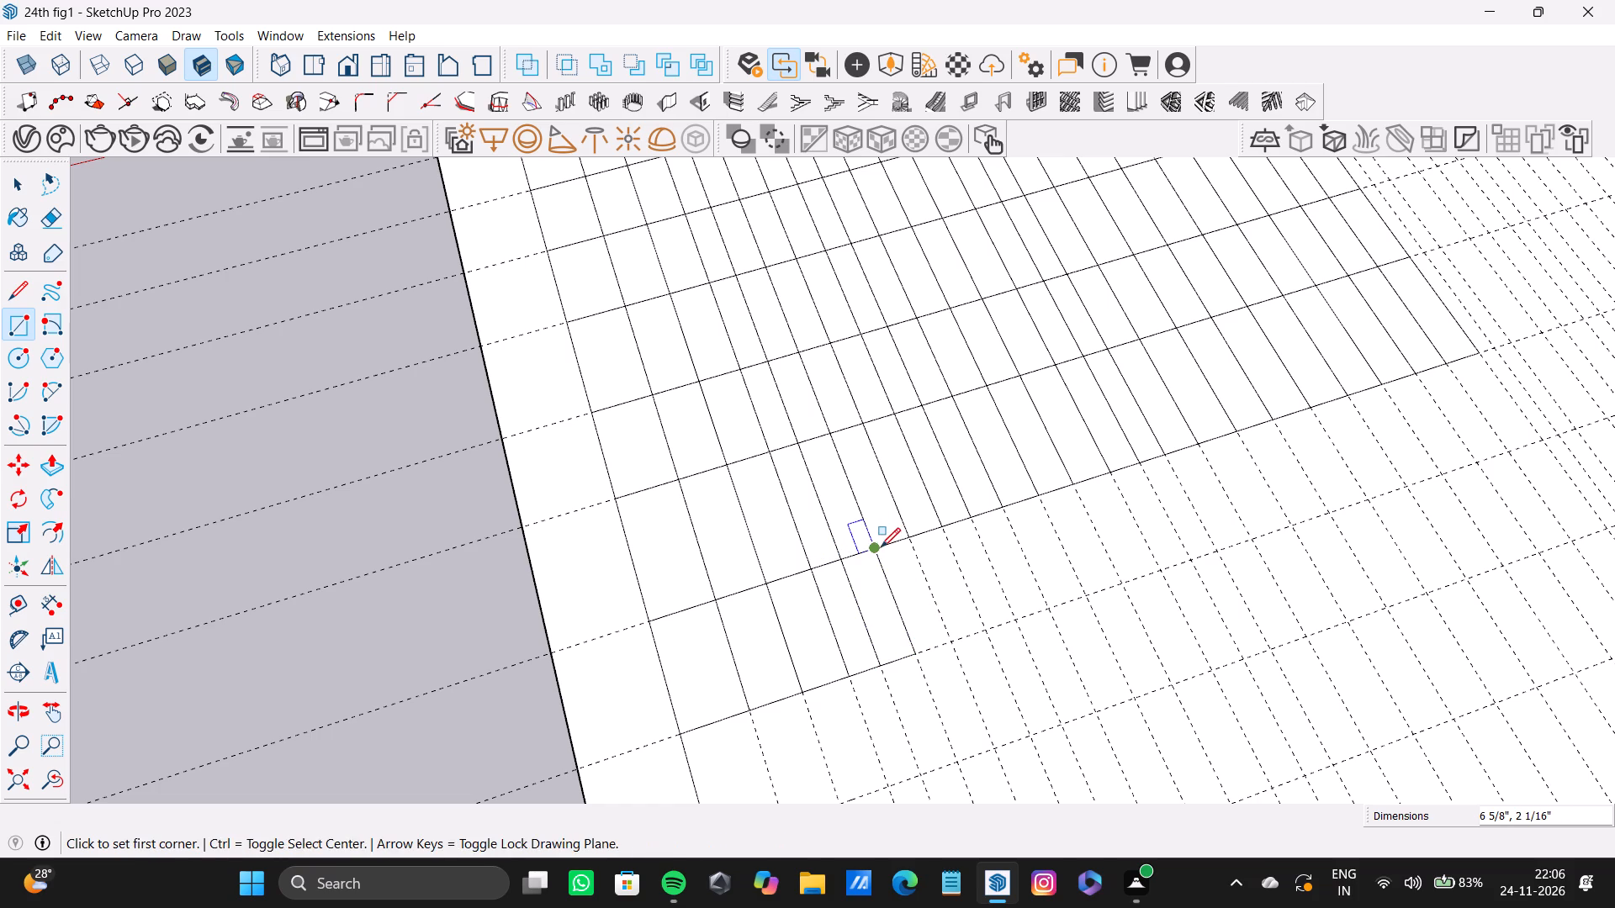
{"action": "left_click", "coordinate": [881, 547]}
{"action": "left_click", "coordinate": [954, 640]}
{"action": "left_click", "coordinate": [906, 539]}
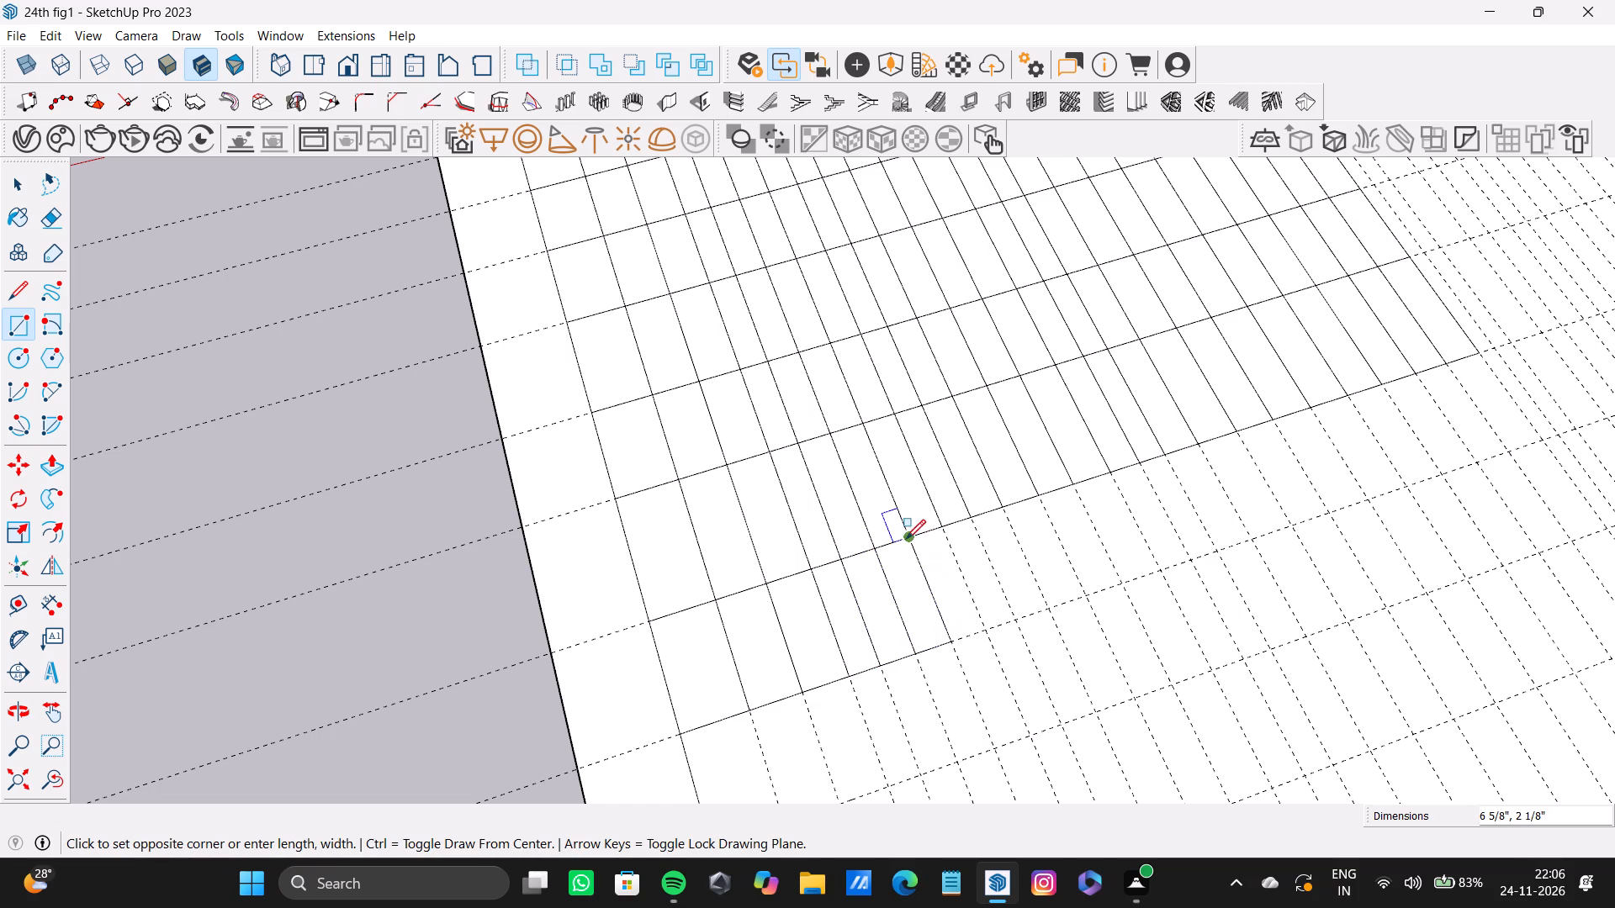
{"action": "left_click", "coordinate": [984, 626]}
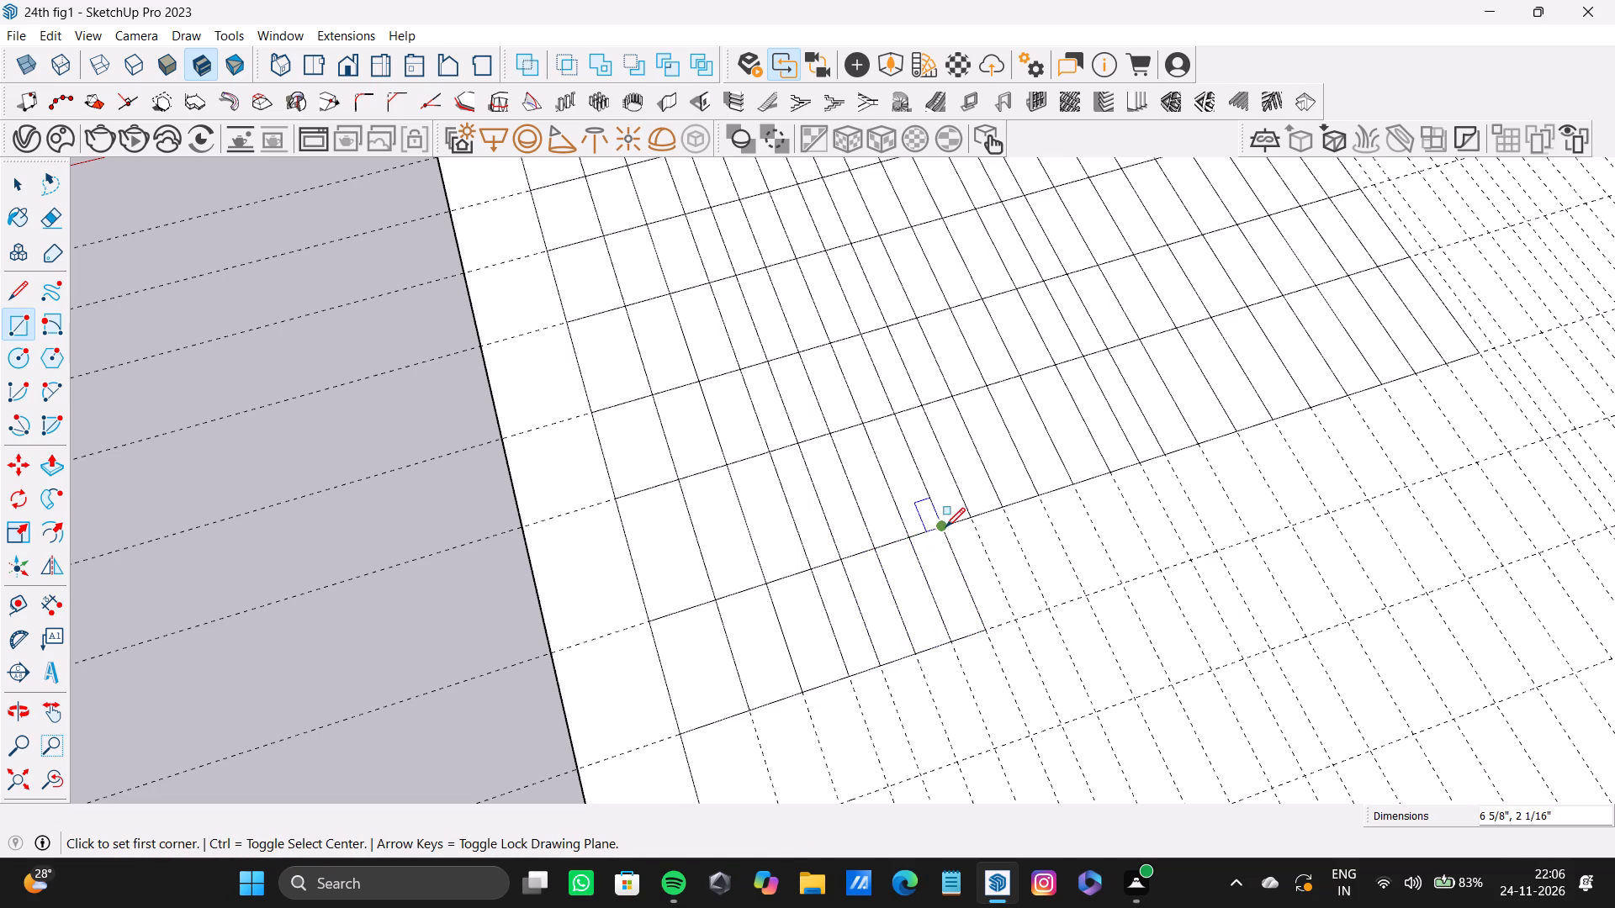
{"action": "left_click", "coordinate": [945, 527]}
{"action": "left_click", "coordinate": [1014, 620]}
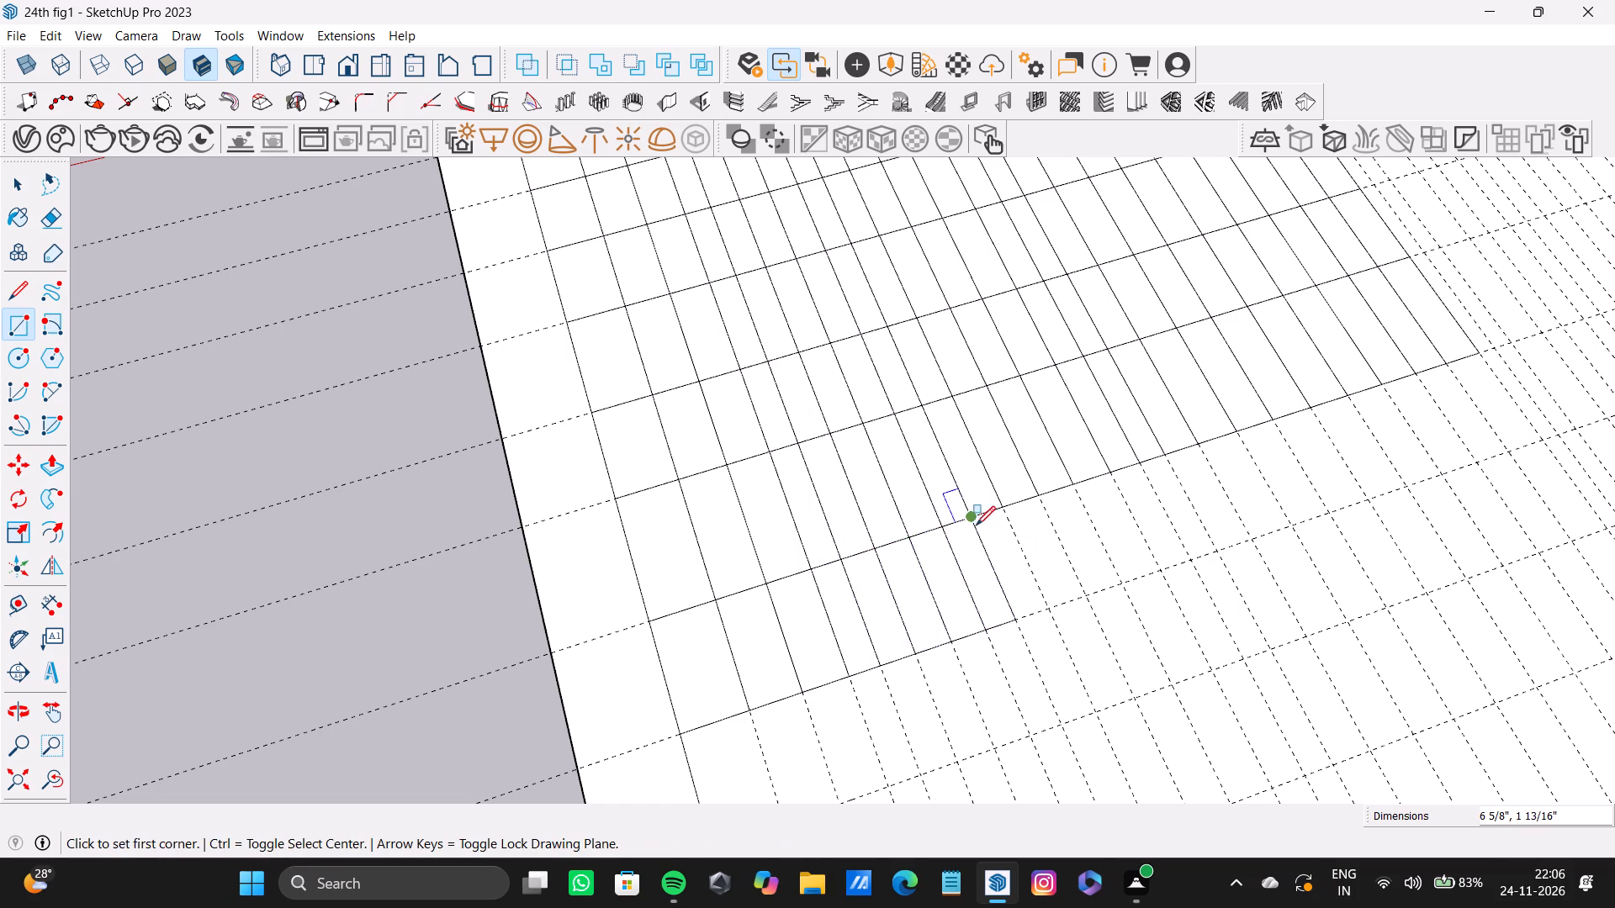
Trace the eighth row's next four cells with 6 5/8-inch-long rectangles, the first about 2, second 2 5/16 and fourth 2 7/16 inches wide.
{"action": "left_click", "coordinate": [971, 522]}
{"action": "left_click", "coordinate": [1047, 613]}
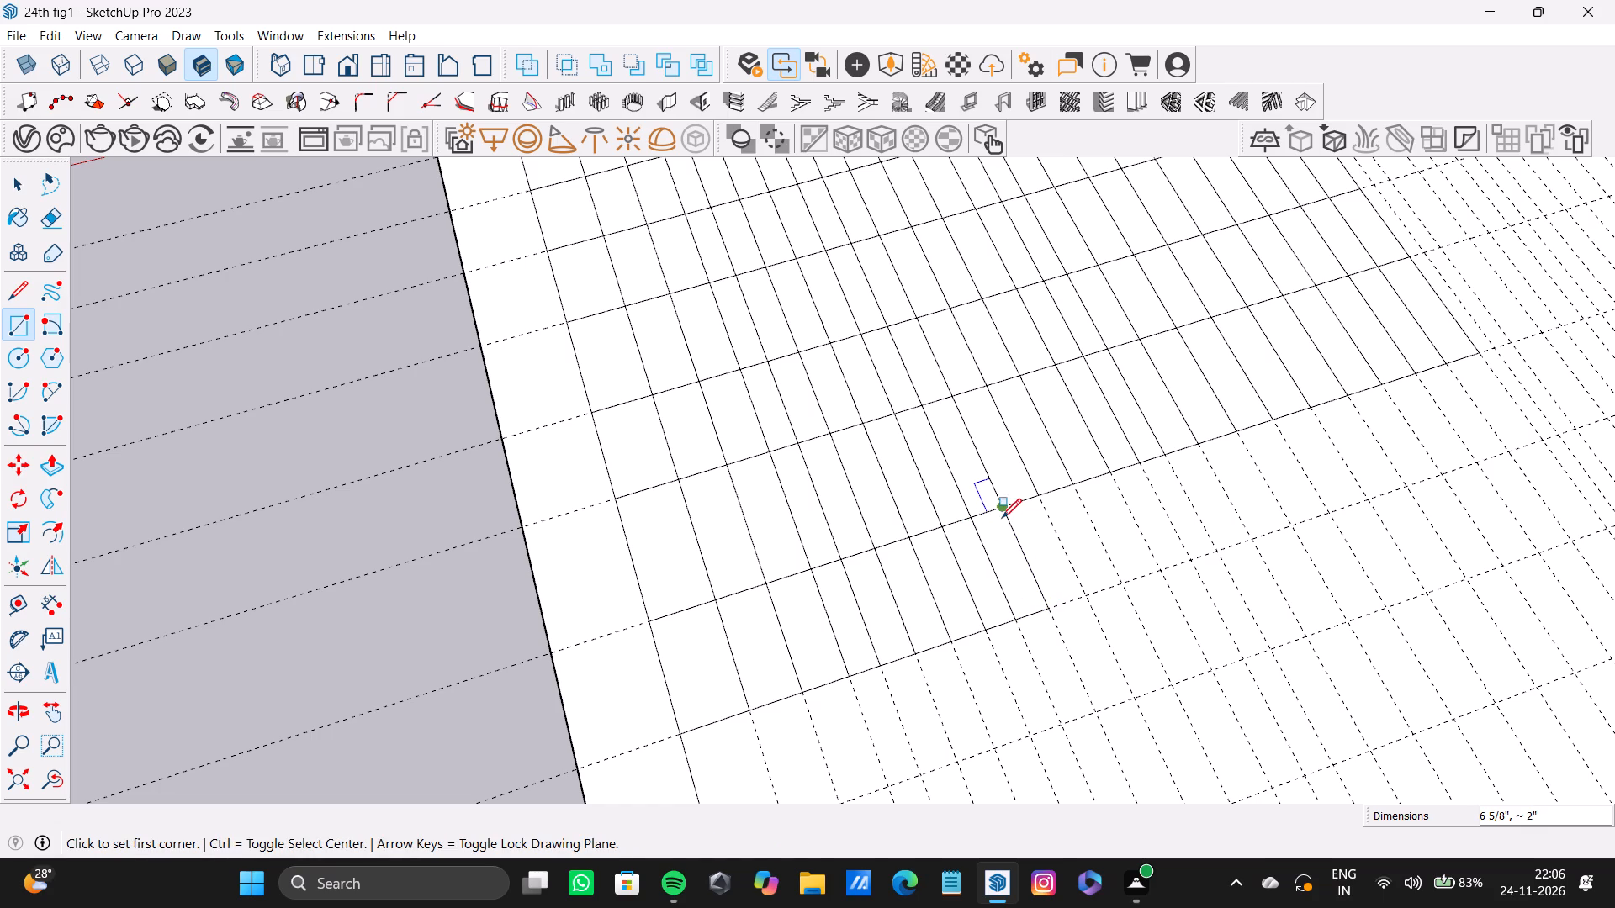
{"action": "left_click", "coordinate": [1002, 511]}
{"action": "left_click", "coordinate": [1087, 594]}
{"action": "left_click", "coordinate": [1044, 494]}
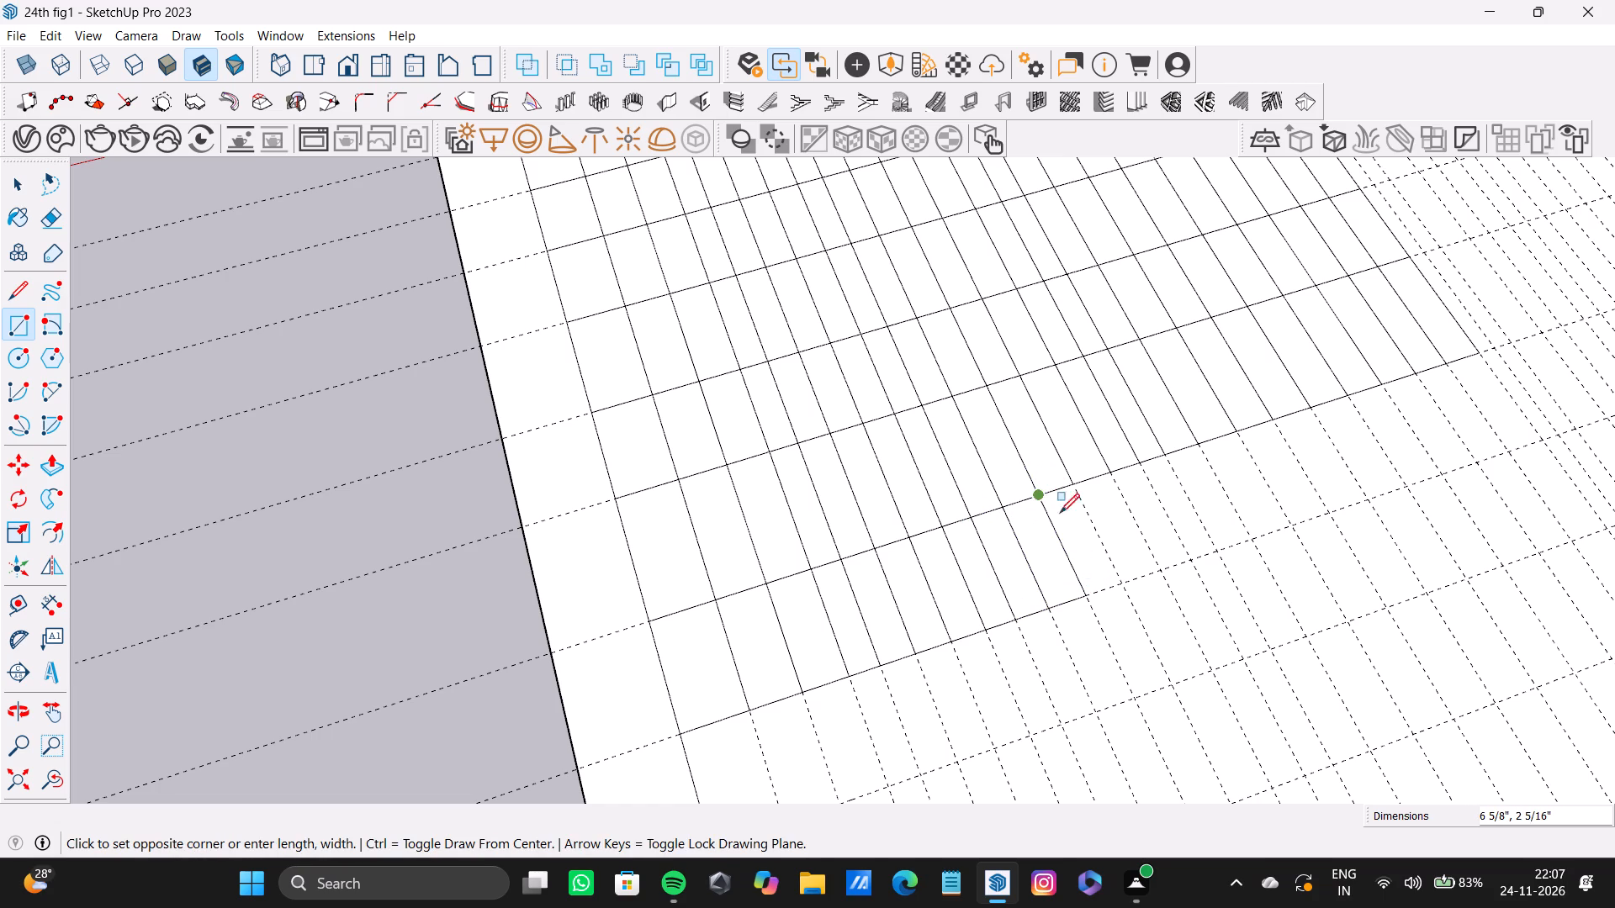
{"action": "left_click", "coordinate": [1119, 581]}
{"action": "scroll", "coordinate": [992, 544], "scroll_direction": "down", "scroll_amount": 9}
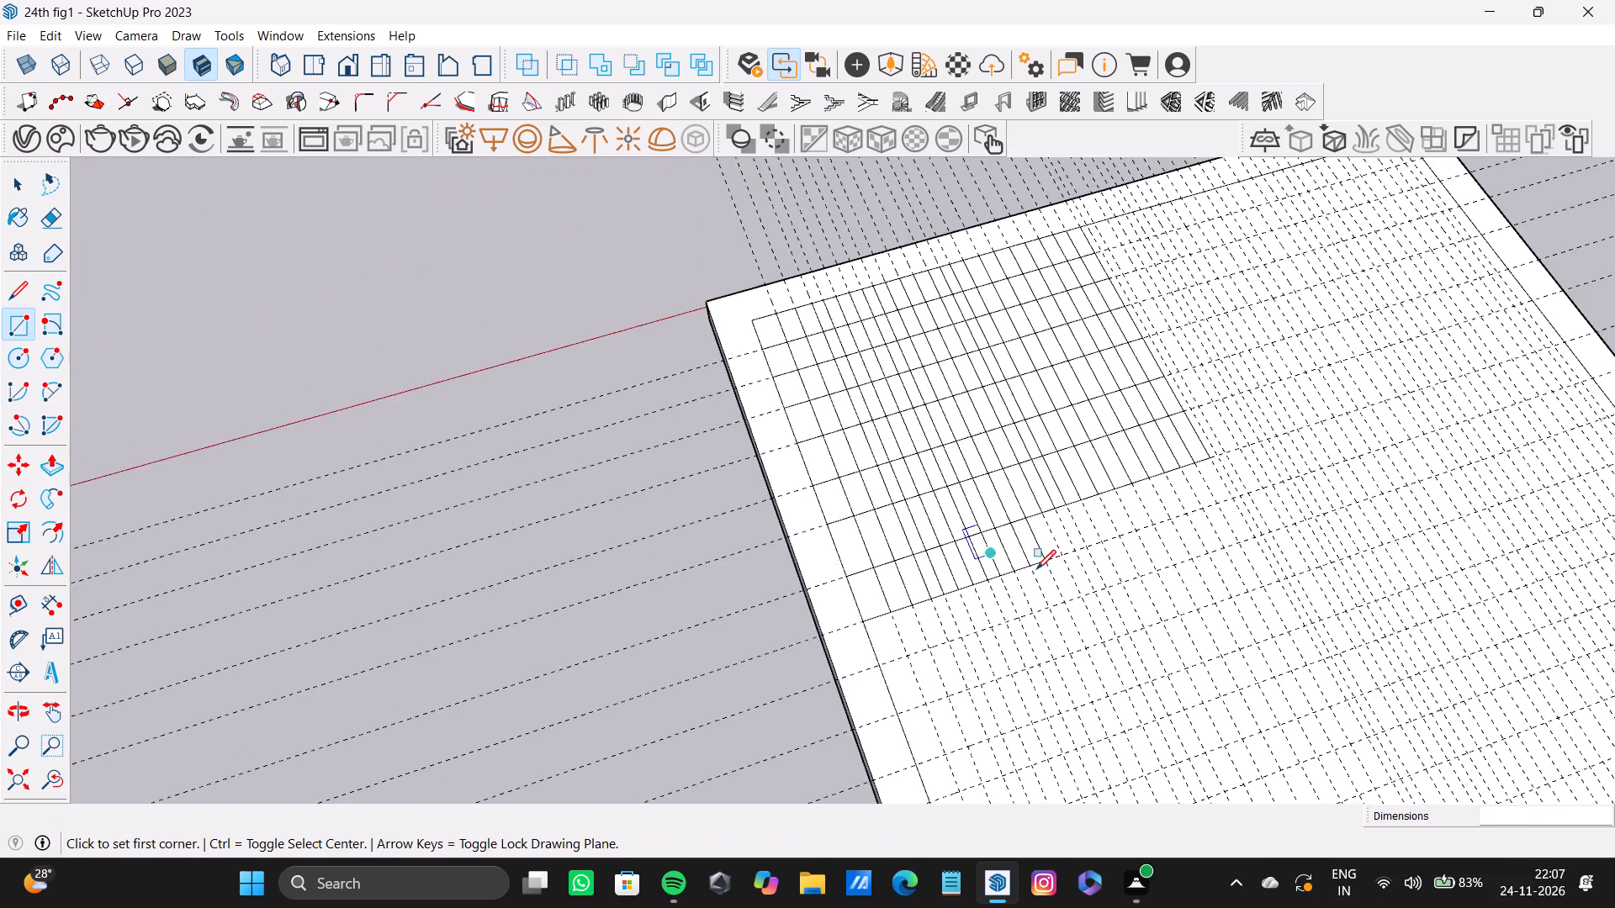
{"action": "middle_click_drag", "start_coordinate": [1045, 571], "coordinate": [797, 557]}
{"action": "scroll", "coordinate": [975, 599], "scroll_direction": "up", "scroll_amount": 7}
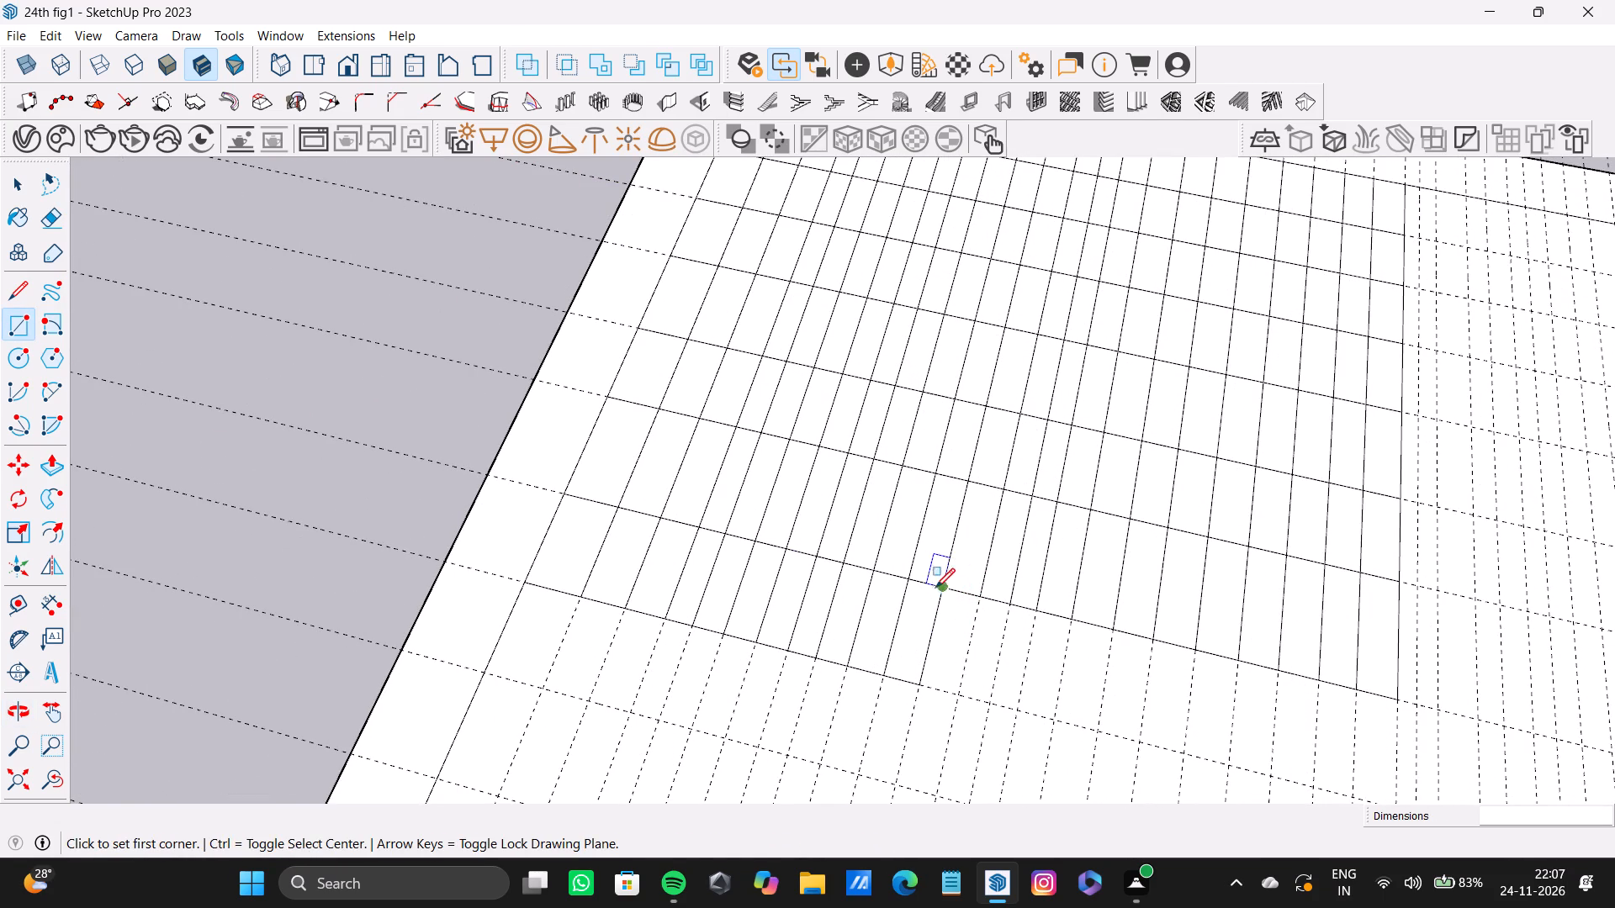
{"action": "left_click", "coordinate": [934, 586]}
{"action": "left_click", "coordinate": [961, 692]}
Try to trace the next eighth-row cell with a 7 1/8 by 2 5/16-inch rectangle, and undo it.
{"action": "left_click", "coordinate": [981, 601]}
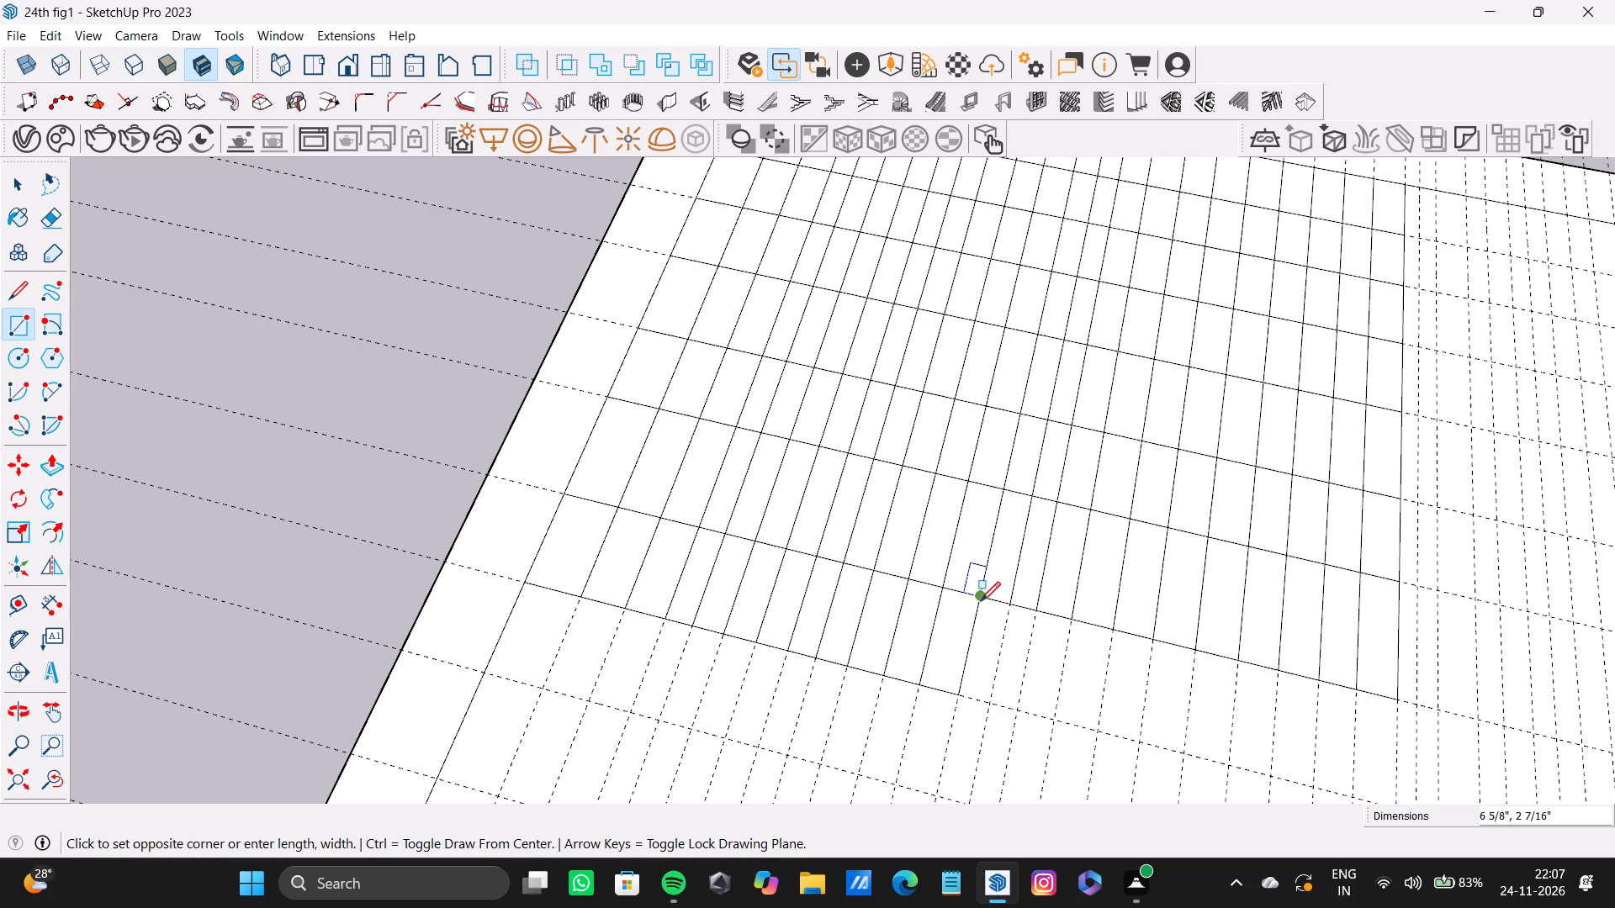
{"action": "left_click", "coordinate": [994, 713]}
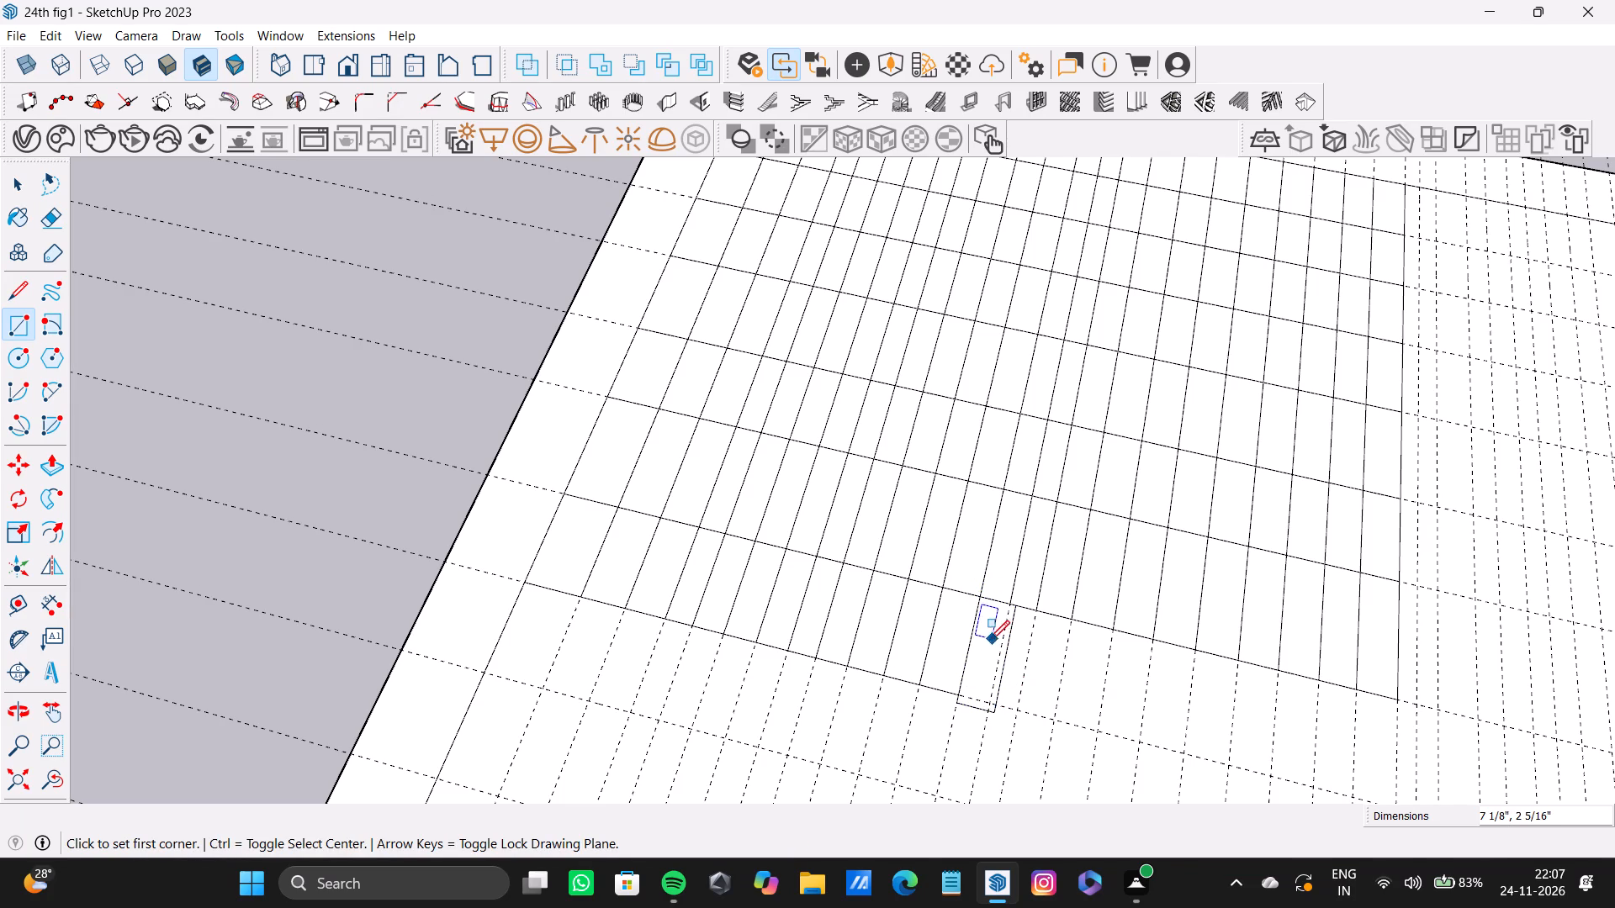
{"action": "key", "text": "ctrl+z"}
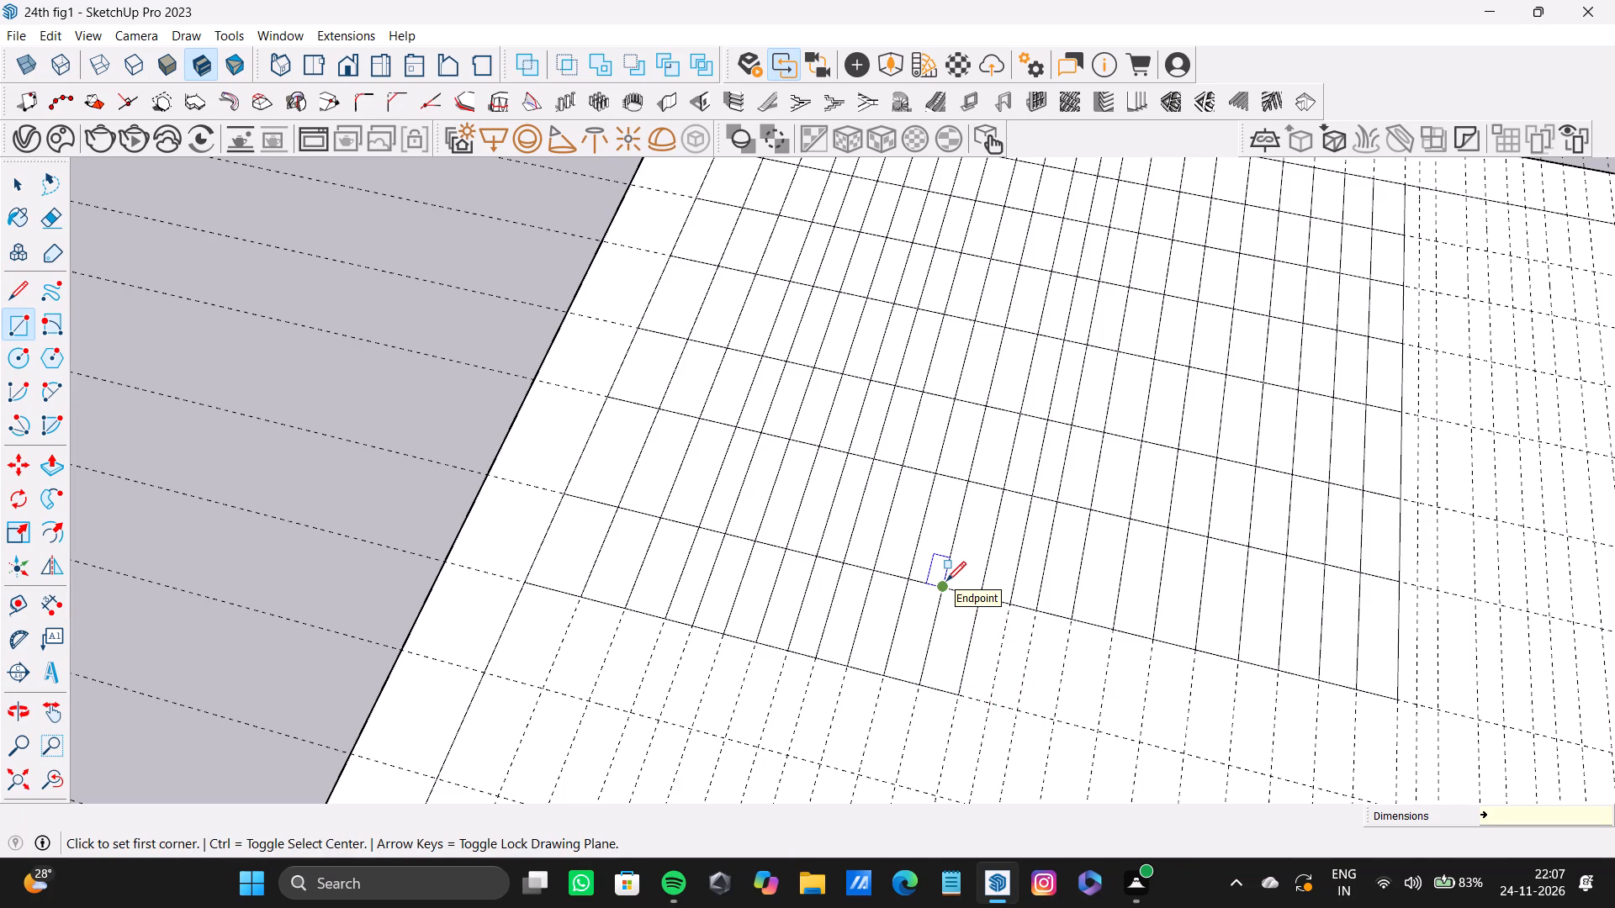
Trace the next five eighth-row cells with 6 5/8-inch-long rectangles, 1 15/16, 1 11/16, 2 1/4, 2 5/8 and 2 1/2 inches wide.
{"action": "scroll", "coordinate": [984, 615], "scroll_direction": "up", "scroll_amount": 4}
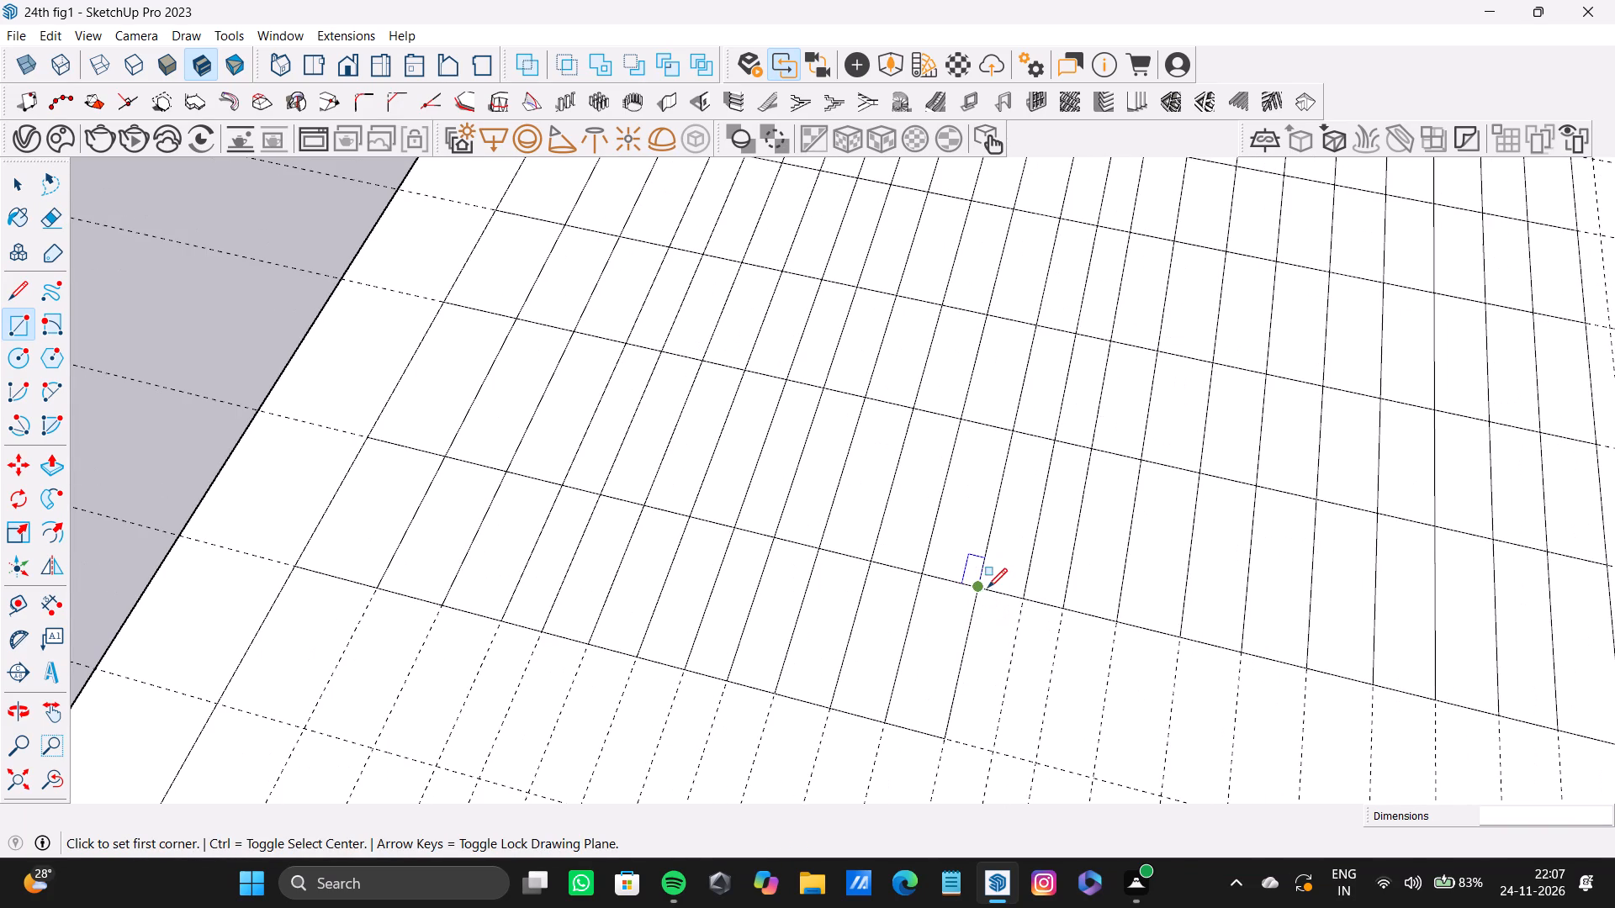
{"action": "left_click", "coordinate": [983, 591]}
{"action": "left_click", "coordinate": [998, 751]}
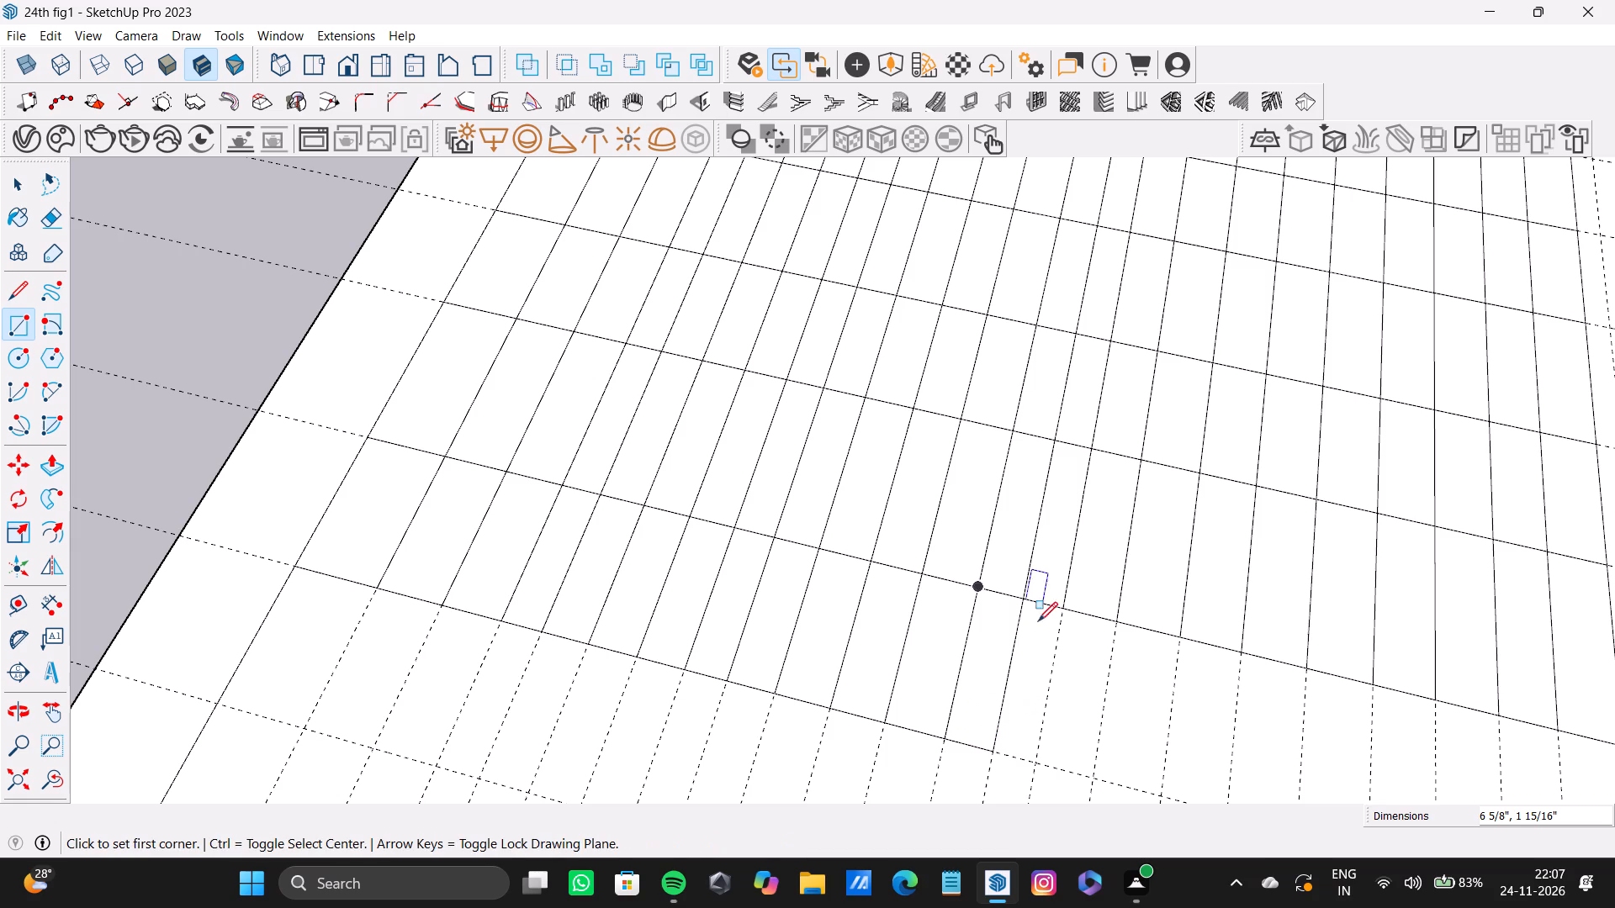
{"action": "left_click", "coordinate": [1033, 600]}
{"action": "left_click", "coordinate": [1040, 763]}
{"action": "left_click", "coordinate": [1063, 612]}
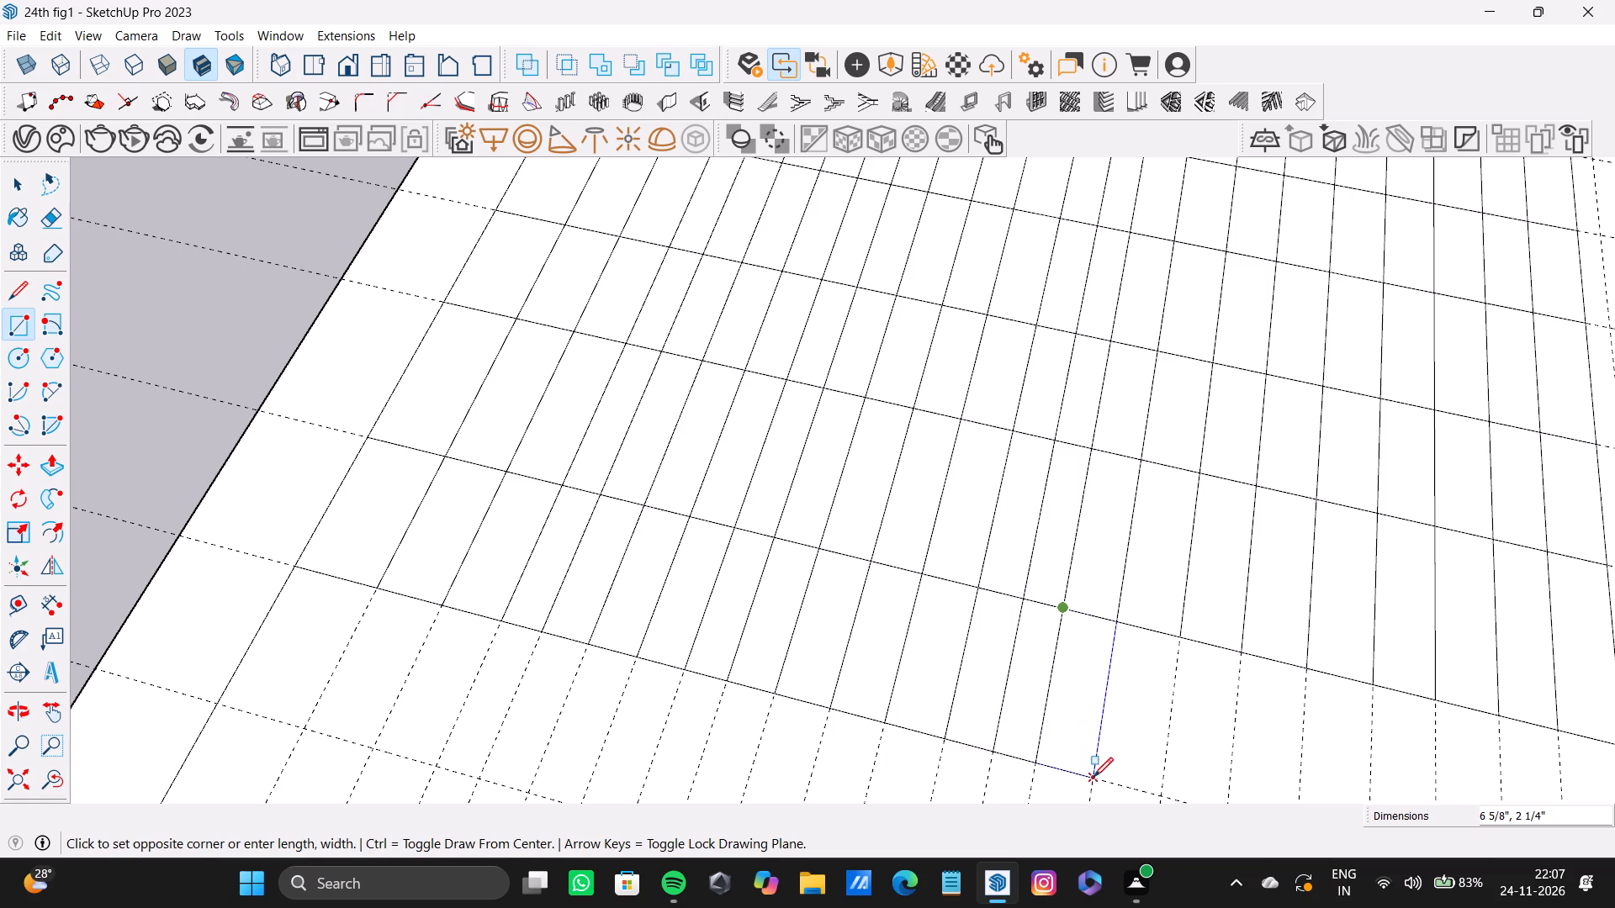
{"action": "left_click", "coordinate": [1093, 777]}
{"action": "left_click", "coordinate": [1111, 624]}
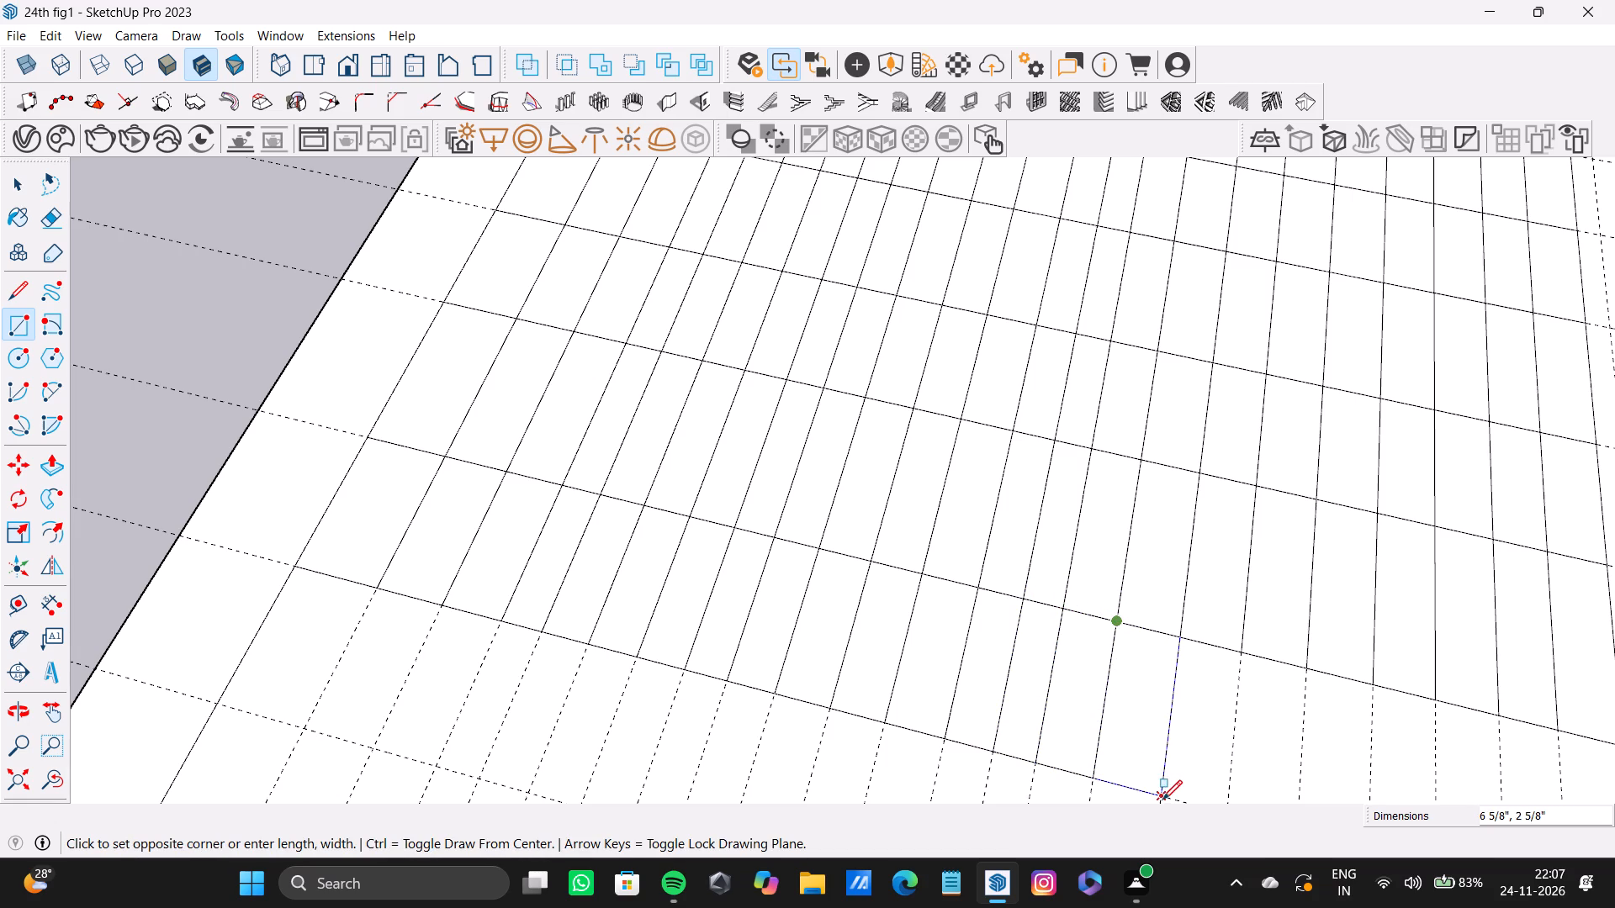
{"action": "left_click", "coordinate": [1162, 797]}
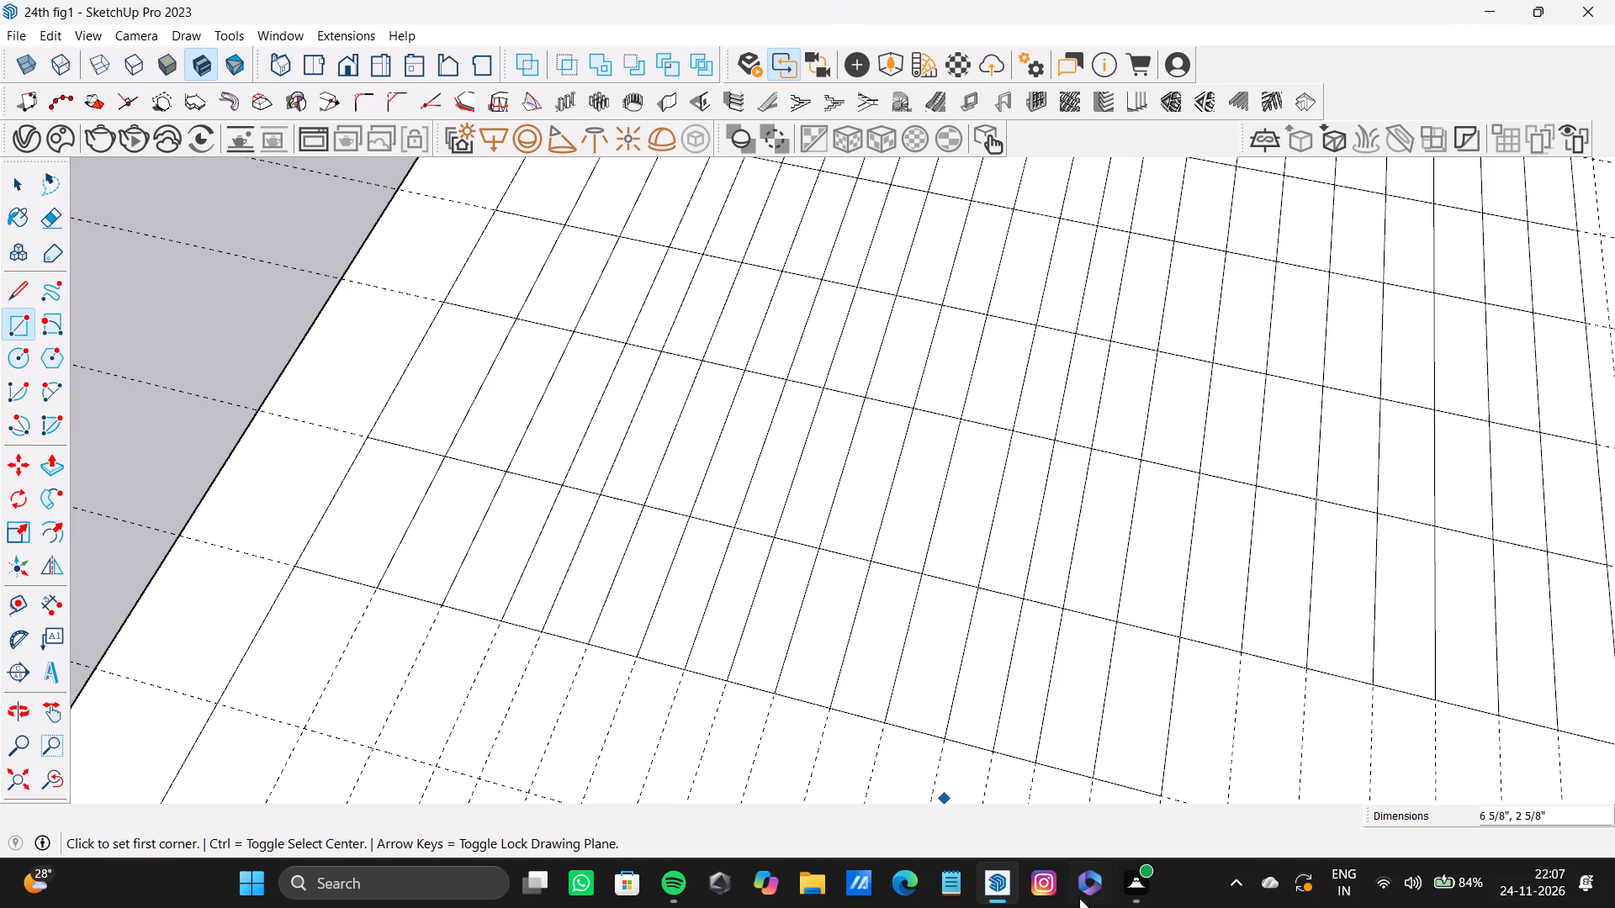
{"action": "left_click", "coordinate": [1181, 641]}
{"action": "scroll", "coordinate": [1220, 748], "scroll_direction": "down", "scroll_amount": 3}
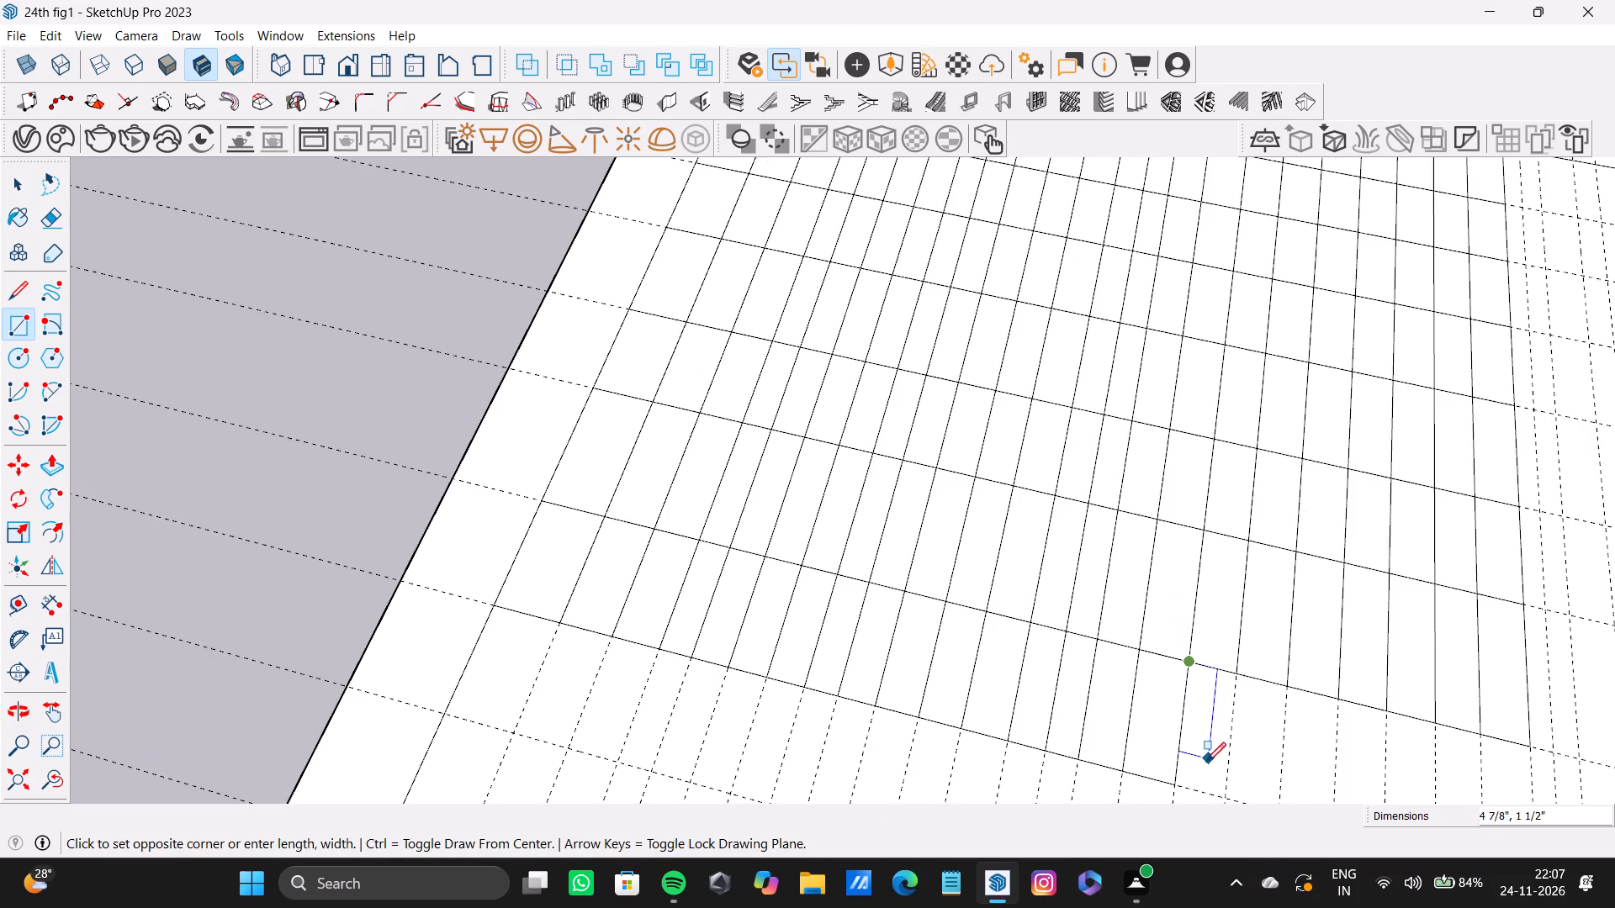
{"action": "middle_click_drag", "start_coordinate": [1206, 762], "coordinate": [1365, 721]}
{"action": "scroll", "coordinate": [1352, 618], "scroll_direction": "up", "scroll_amount": 3}
{"action": "left_click", "coordinate": [1296, 626]}
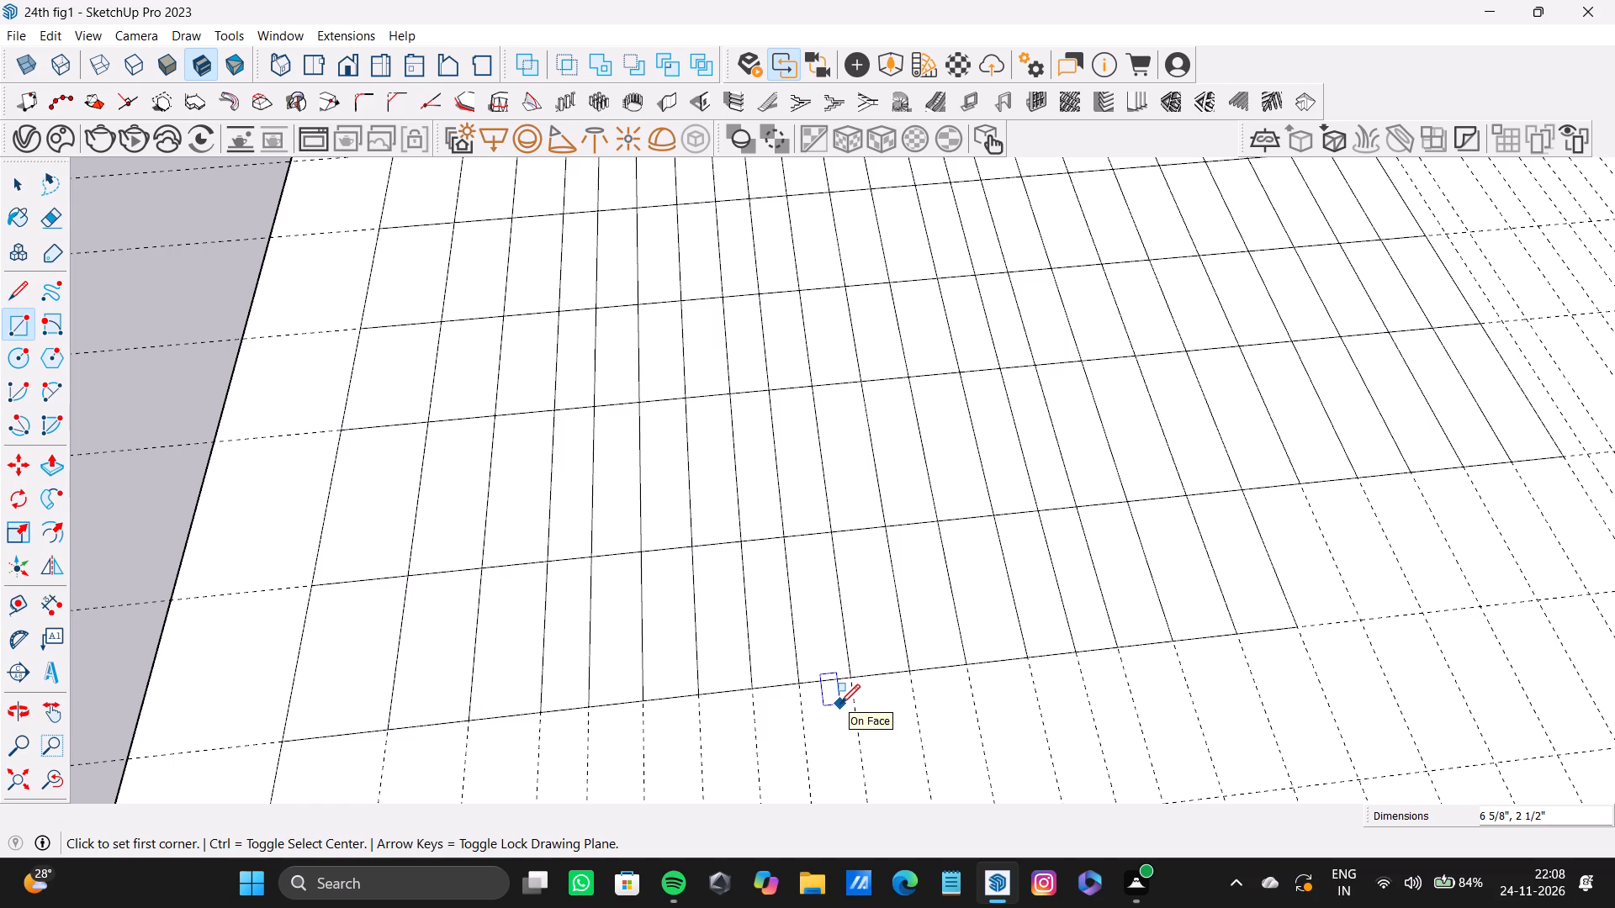
Trace the next two eighth-row cells with rectangles, each 6 5/8 inches long and 2 5/8 inches wide.
{"action": "scroll", "coordinate": [1225, 571], "scroll_direction": "down", "scroll_amount": 4}
{"action": "middle_click_drag", "start_coordinate": [1213, 590], "coordinate": [1031, 582]}
{"action": "scroll", "coordinate": [1263, 682], "scroll_direction": "up", "scroll_amount": 4}
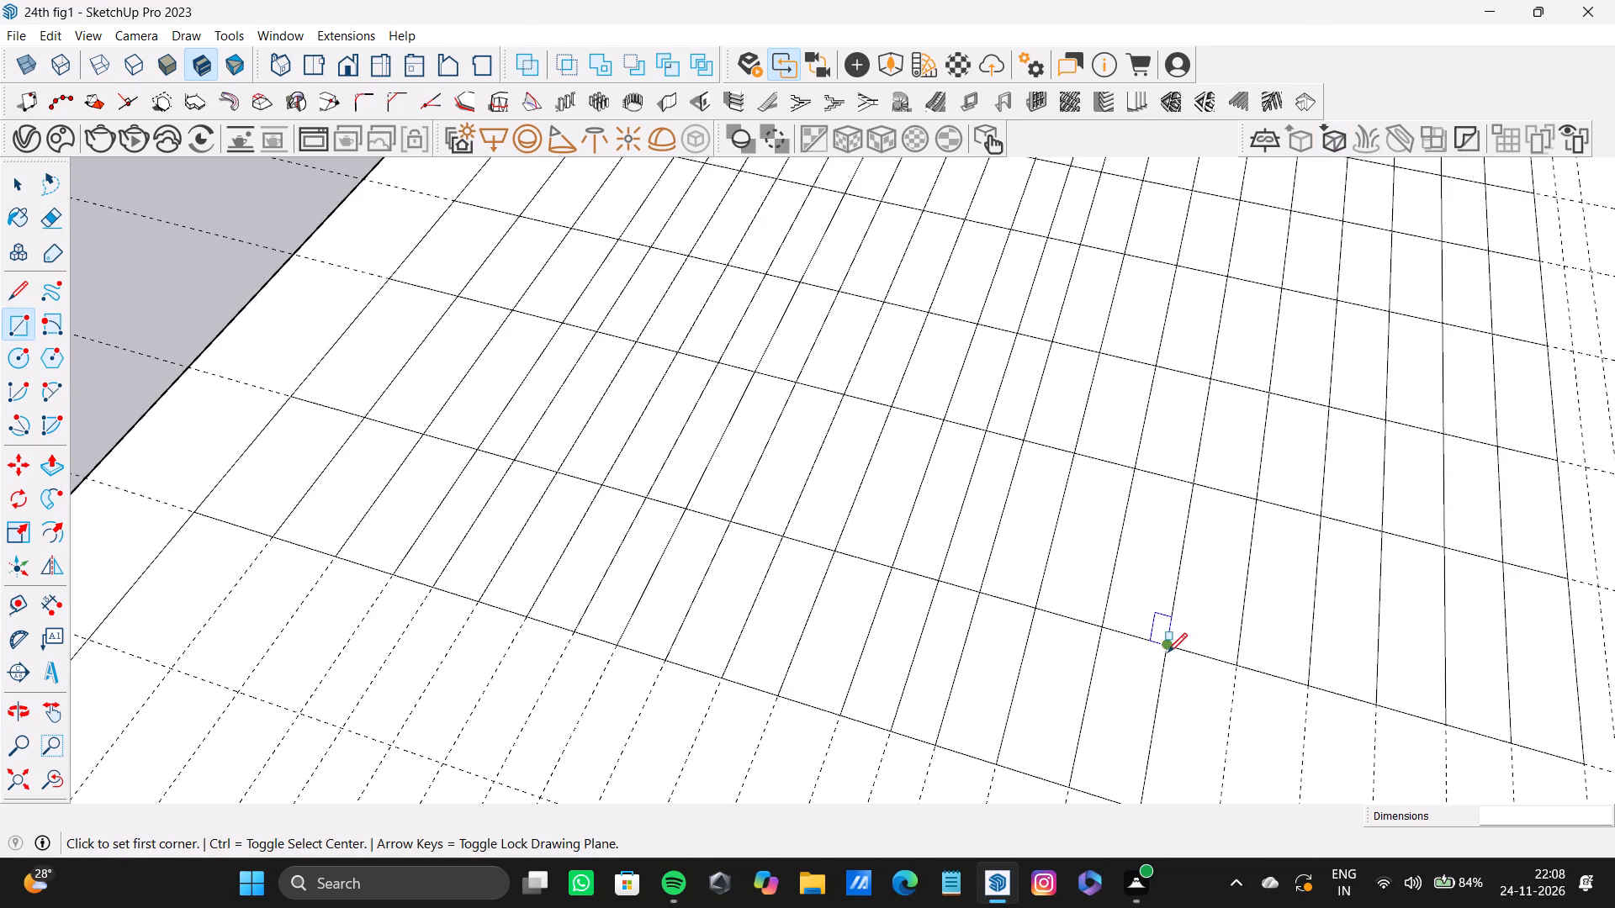
{"action": "left_click", "coordinate": [1168, 652]}
{"action": "scroll", "coordinate": [1205, 723], "scroll_direction": "down", "scroll_amount": 4}
{"action": "middle_click_drag", "start_coordinate": [1204, 750], "coordinate": [1215, 681]}
{"action": "left_click", "coordinate": [1236, 747]}
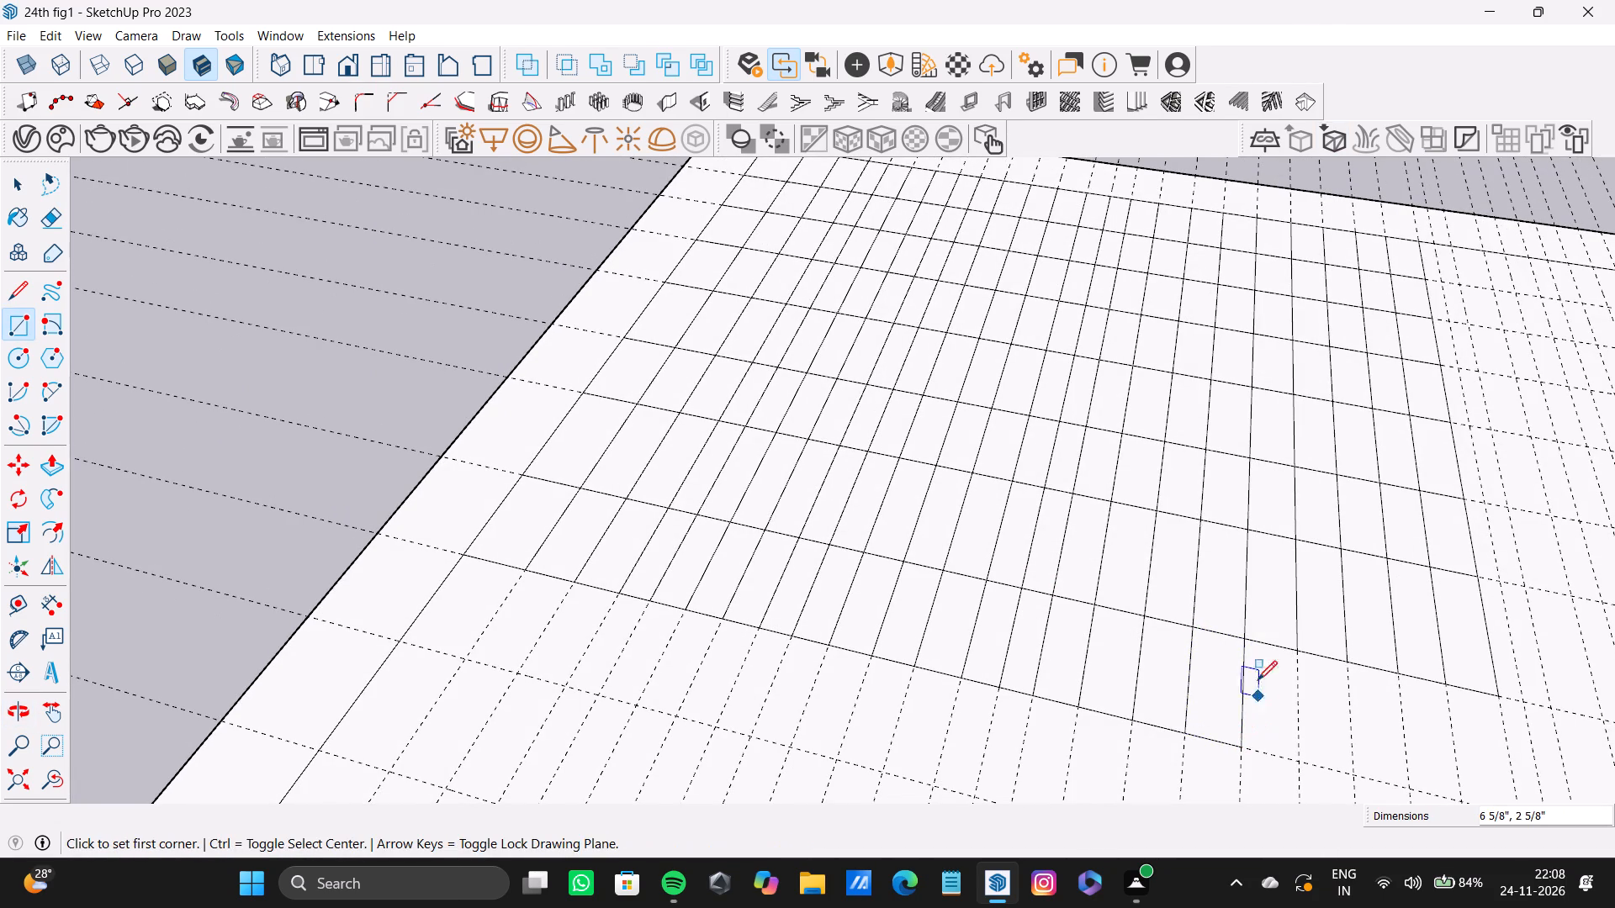
{"action": "left_click", "coordinate": [1242, 645]}
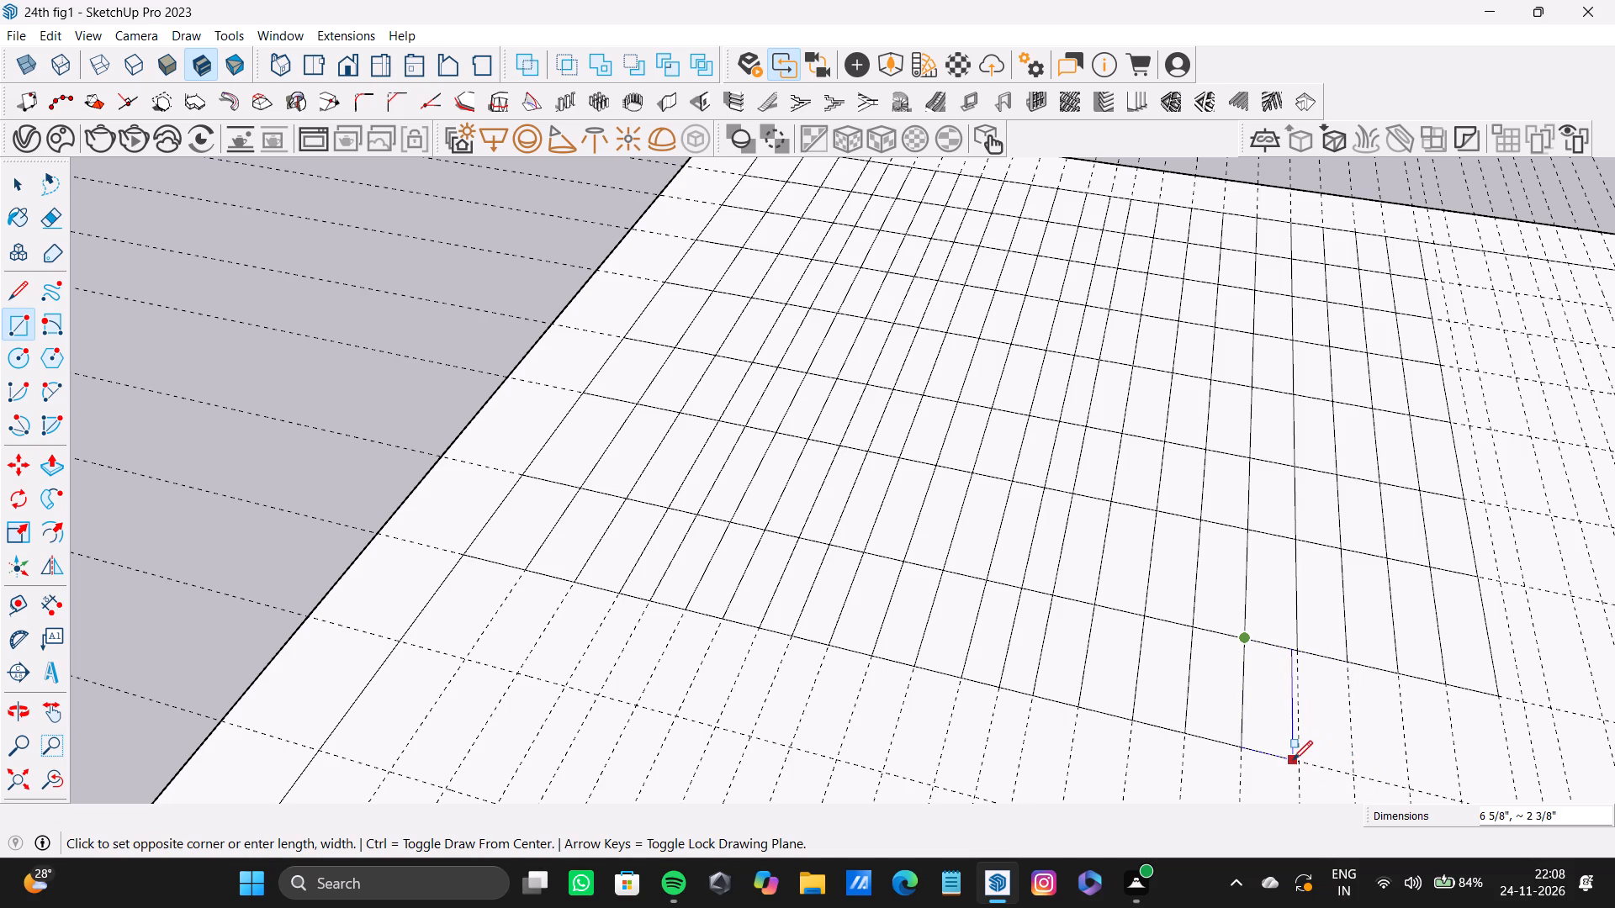
{"action": "left_click", "coordinate": [1300, 762]}
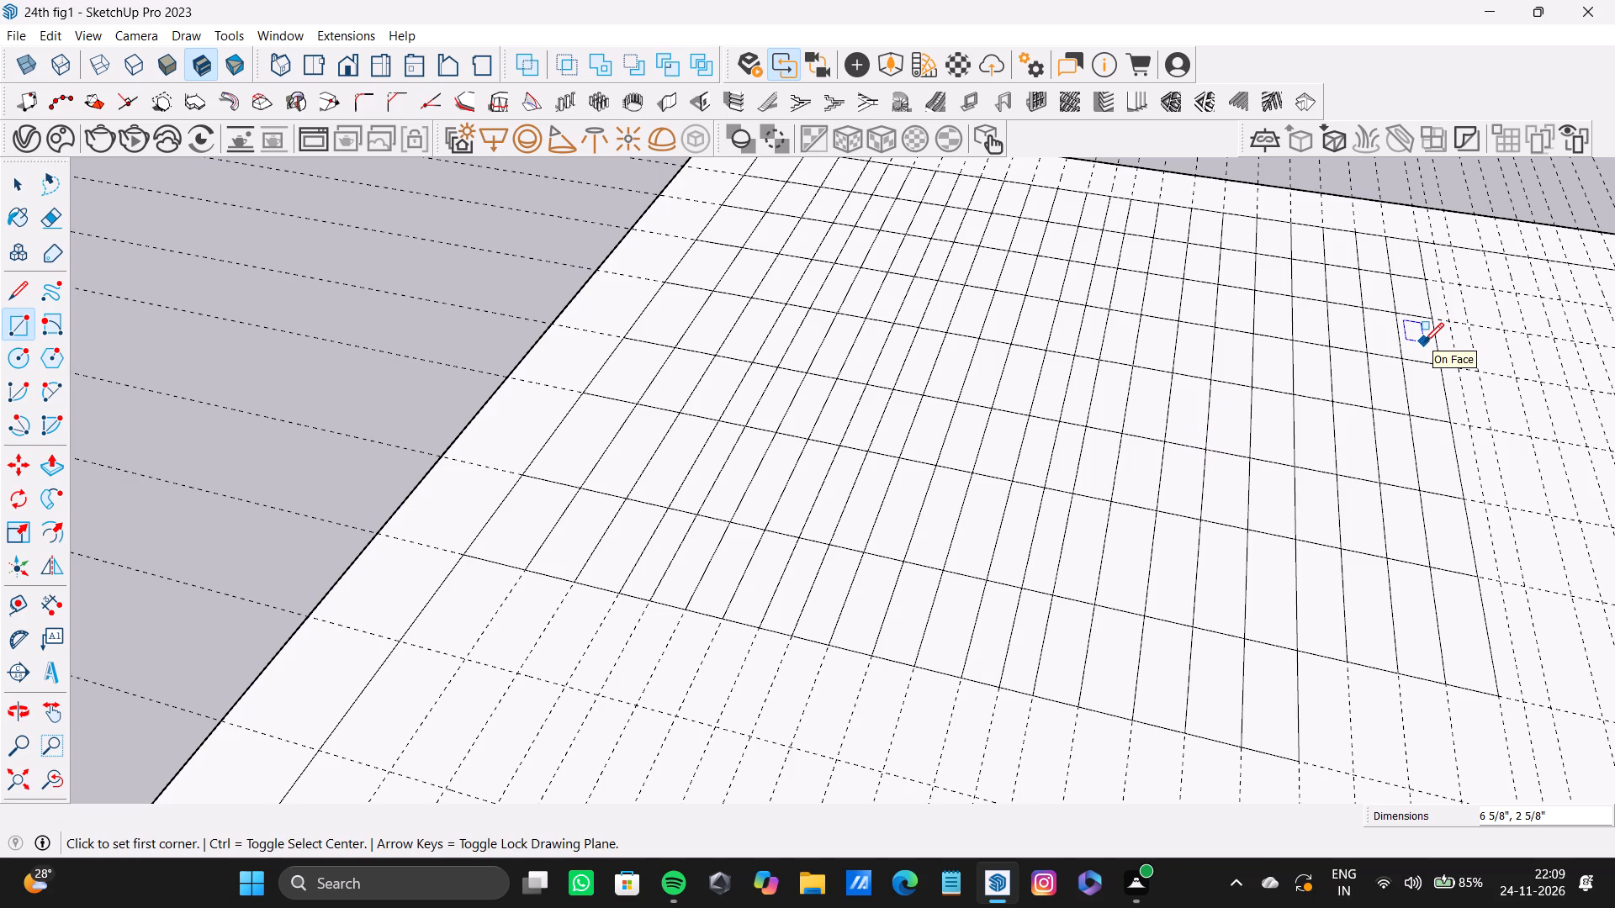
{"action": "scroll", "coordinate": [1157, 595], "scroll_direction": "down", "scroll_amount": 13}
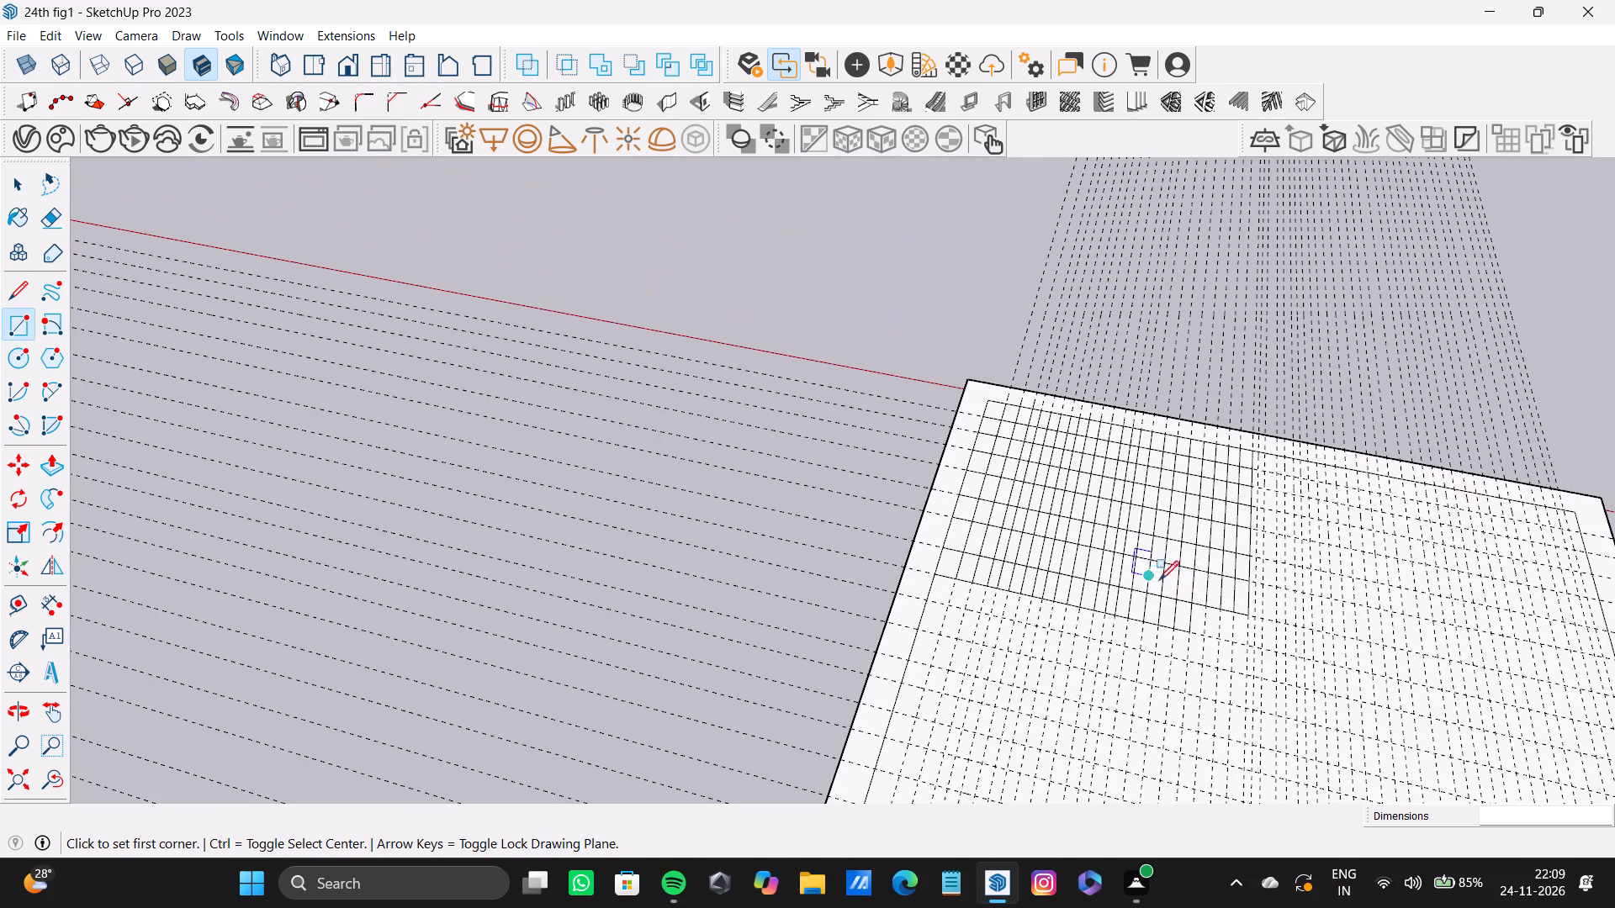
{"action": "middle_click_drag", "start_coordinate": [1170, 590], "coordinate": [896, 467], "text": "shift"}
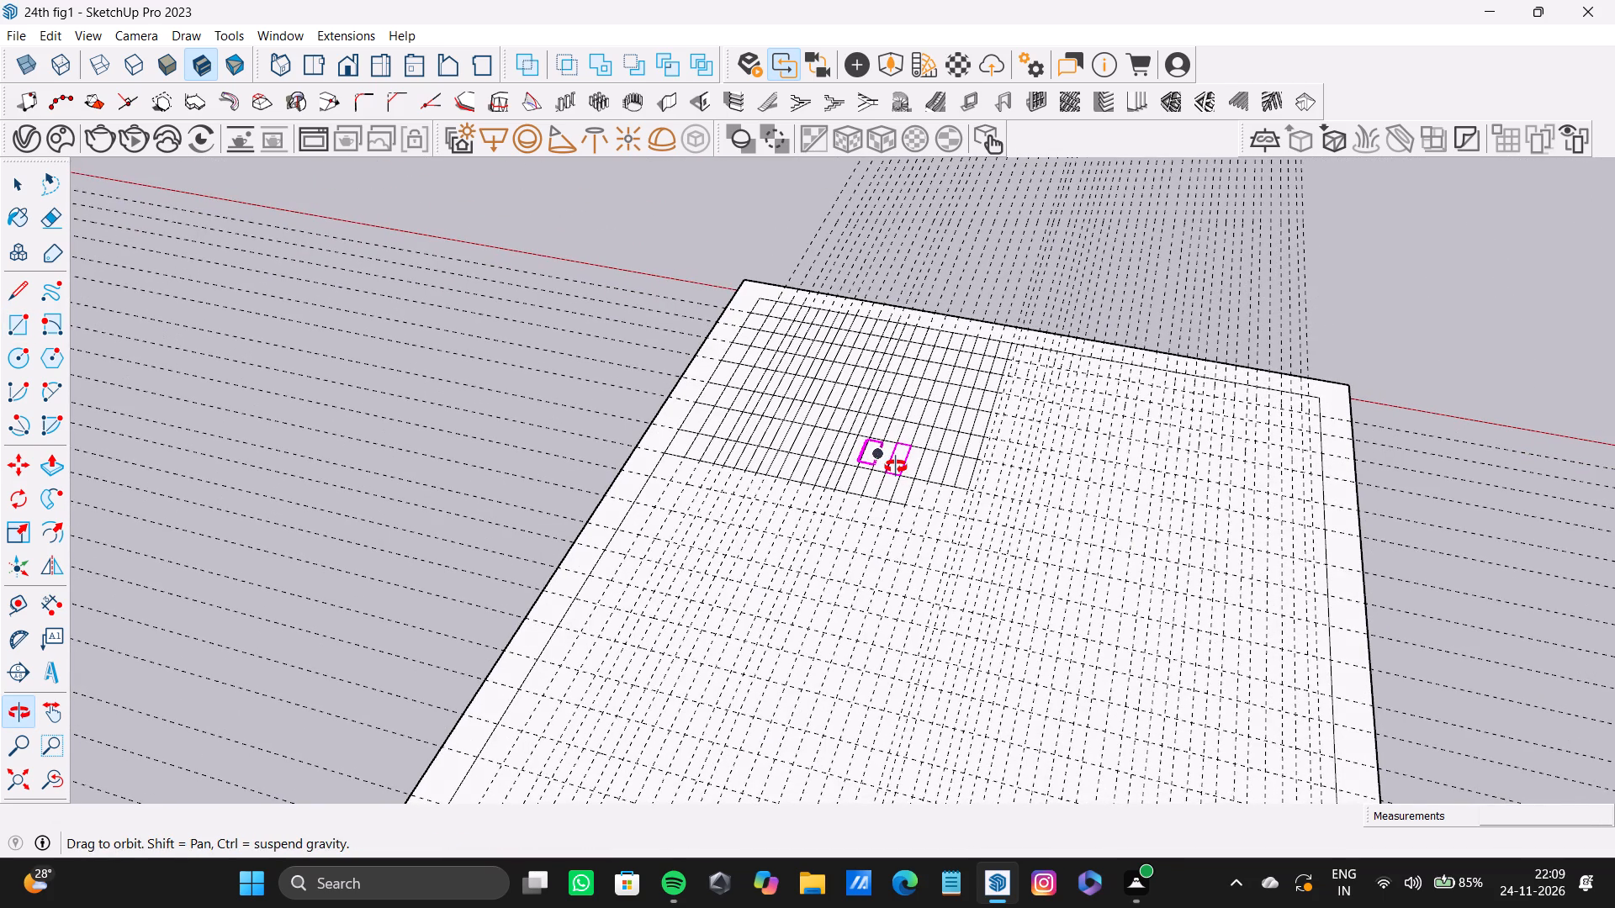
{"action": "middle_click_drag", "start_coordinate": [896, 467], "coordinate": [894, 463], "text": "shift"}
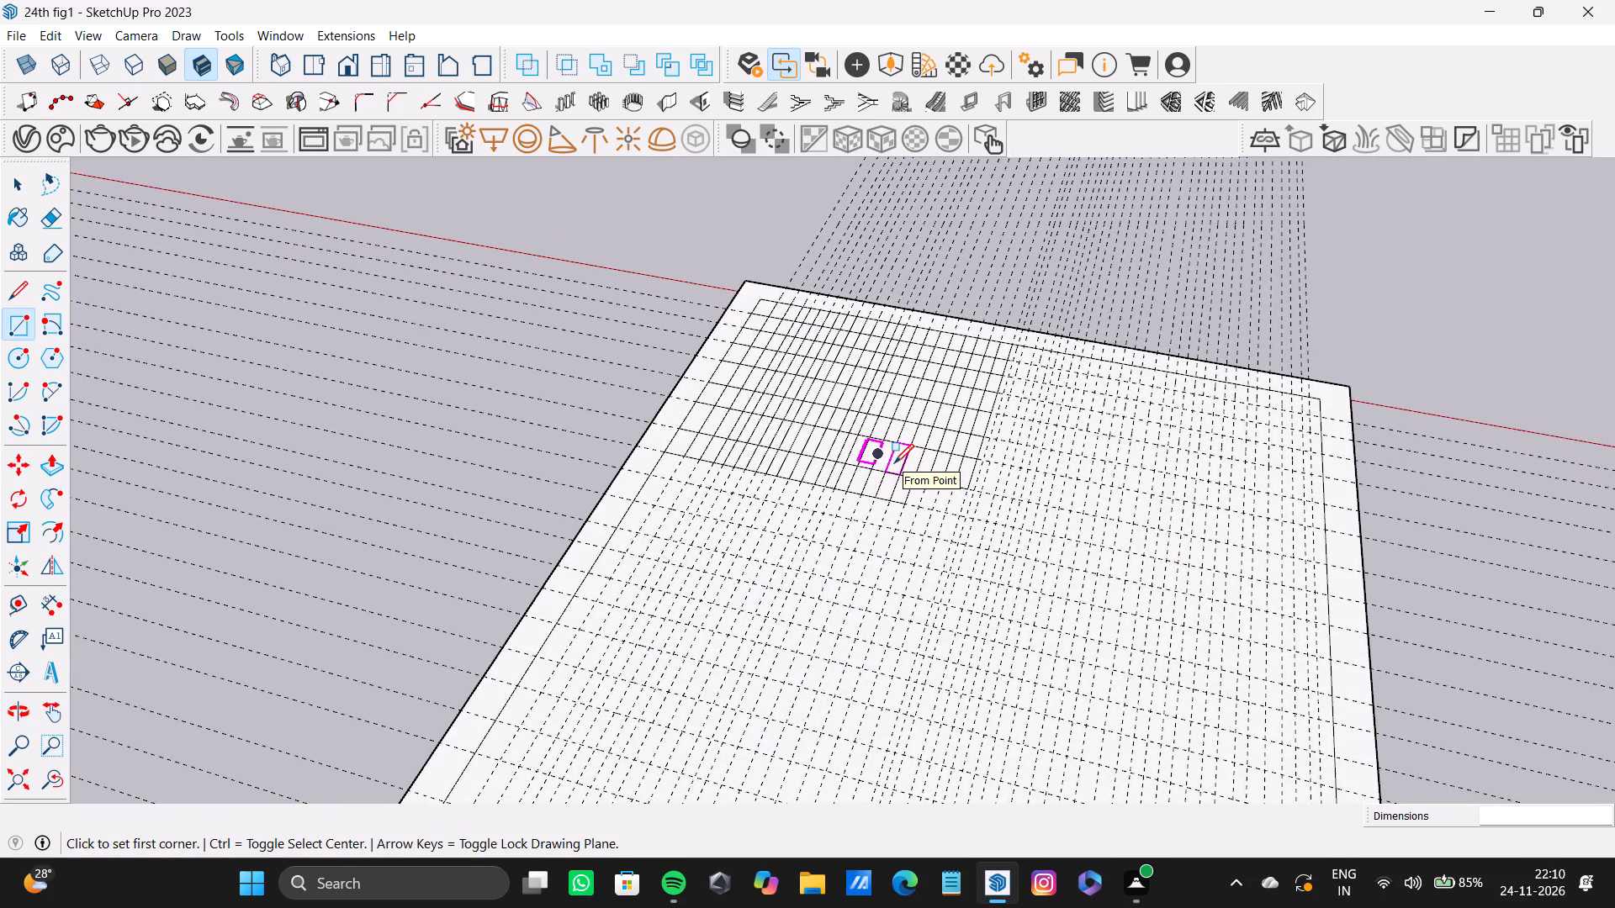
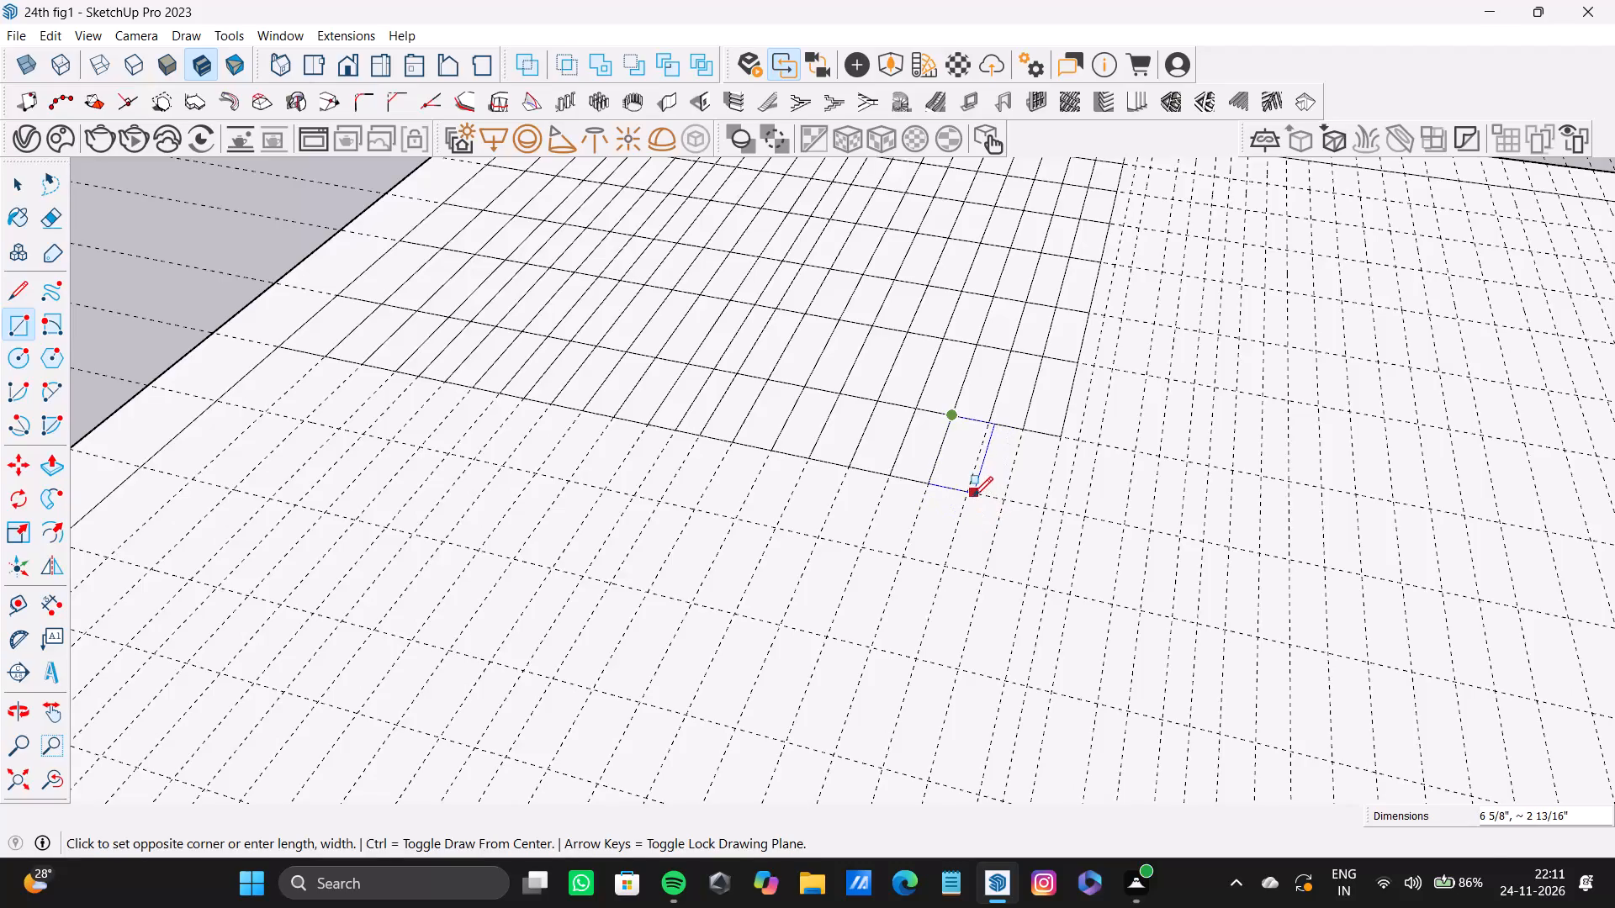
Trace the eighth row's last three cells with 6 5/8-inch-long rectangles, the first about 2 13/16 inches wide.
{"action": "left_click", "coordinate": [972, 495]}
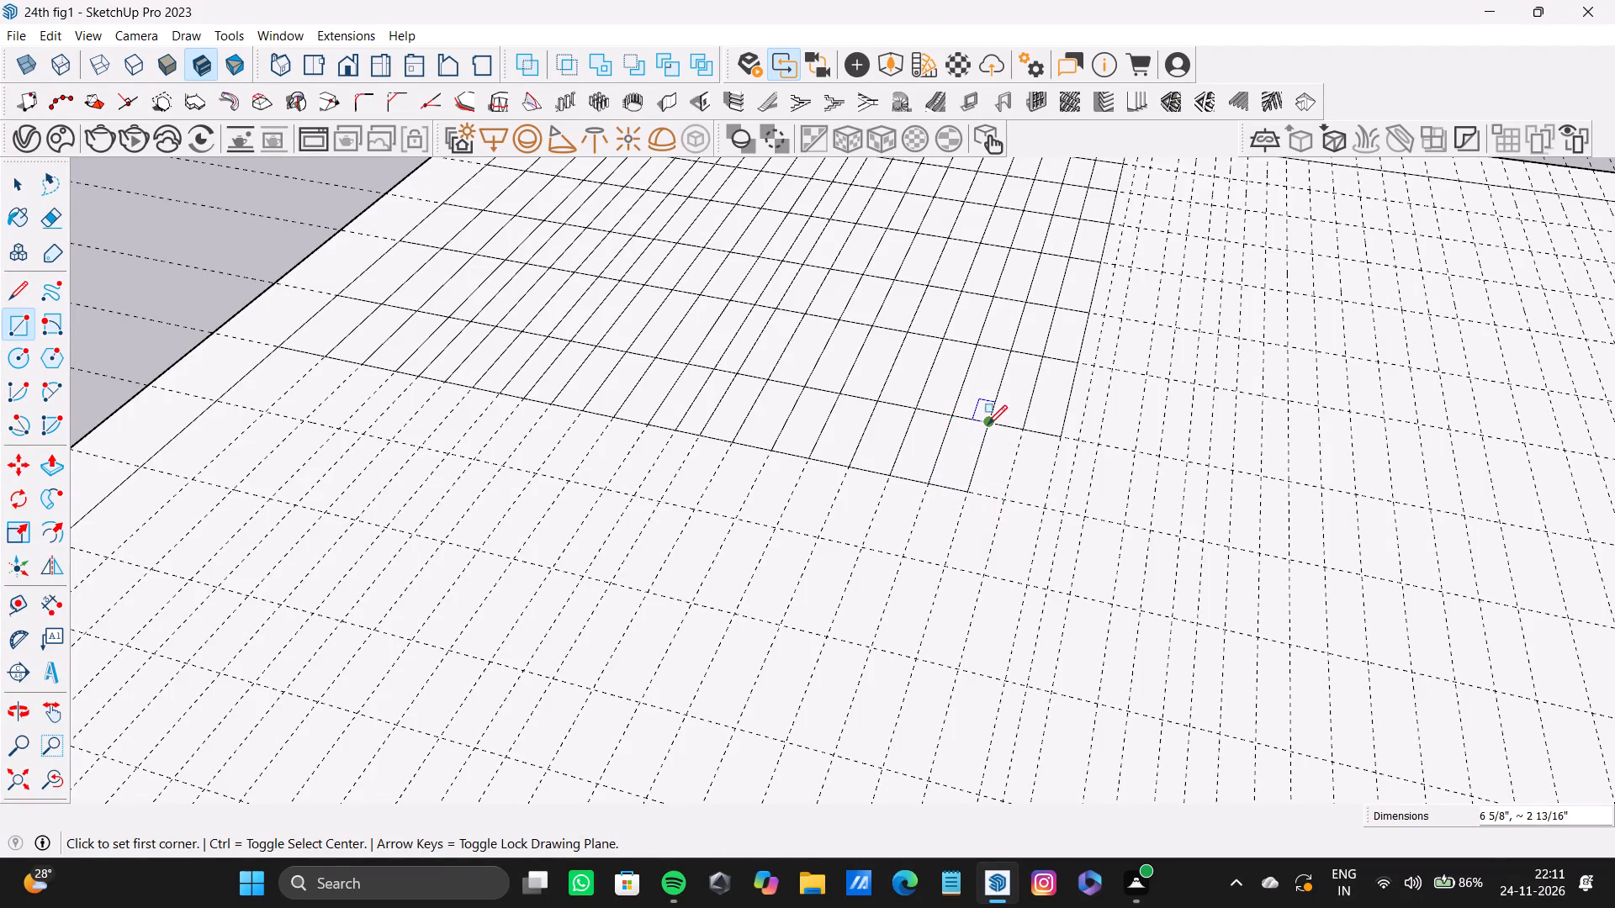
{"action": "left_click", "coordinate": [988, 424]}
{"action": "left_click", "coordinate": [1006, 496]}
{"action": "left_click_drag", "start_coordinate": [1018, 428], "coordinate": [1027, 431]}
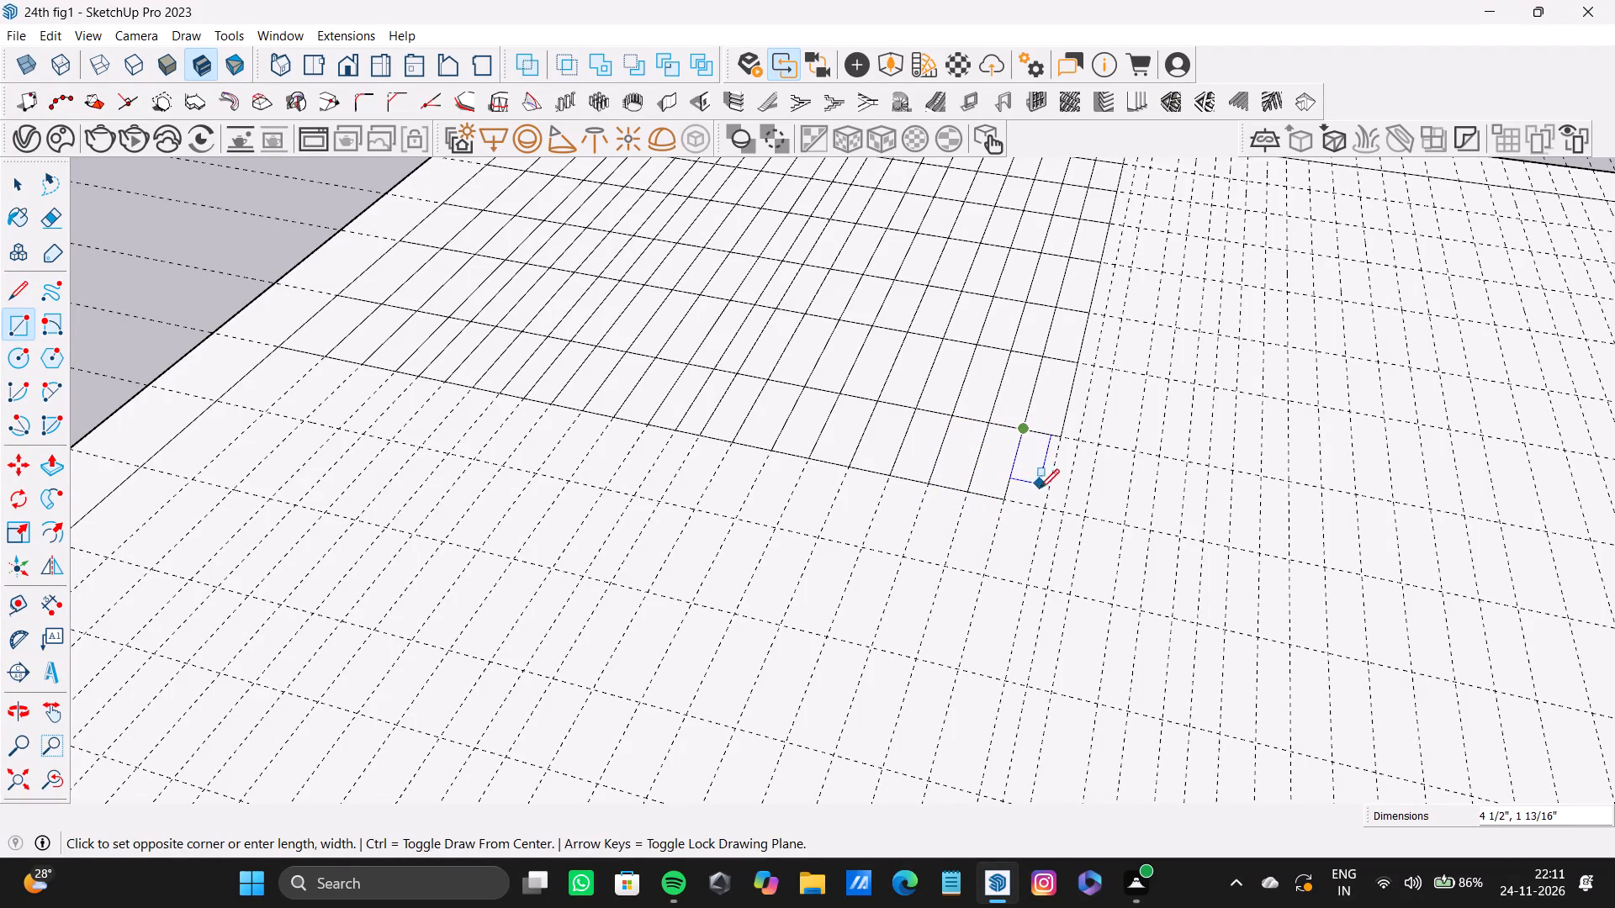
{"action": "left_click", "coordinate": [1039, 508]}
Trace the ninth row's first six cells with 6 3/16-inch-long rectangles, the first about 3 7/8 and sixth 2 1/8 inches wide.
{"action": "scroll", "coordinate": [807, 439], "scroll_direction": "down", "scroll_amount": 4}
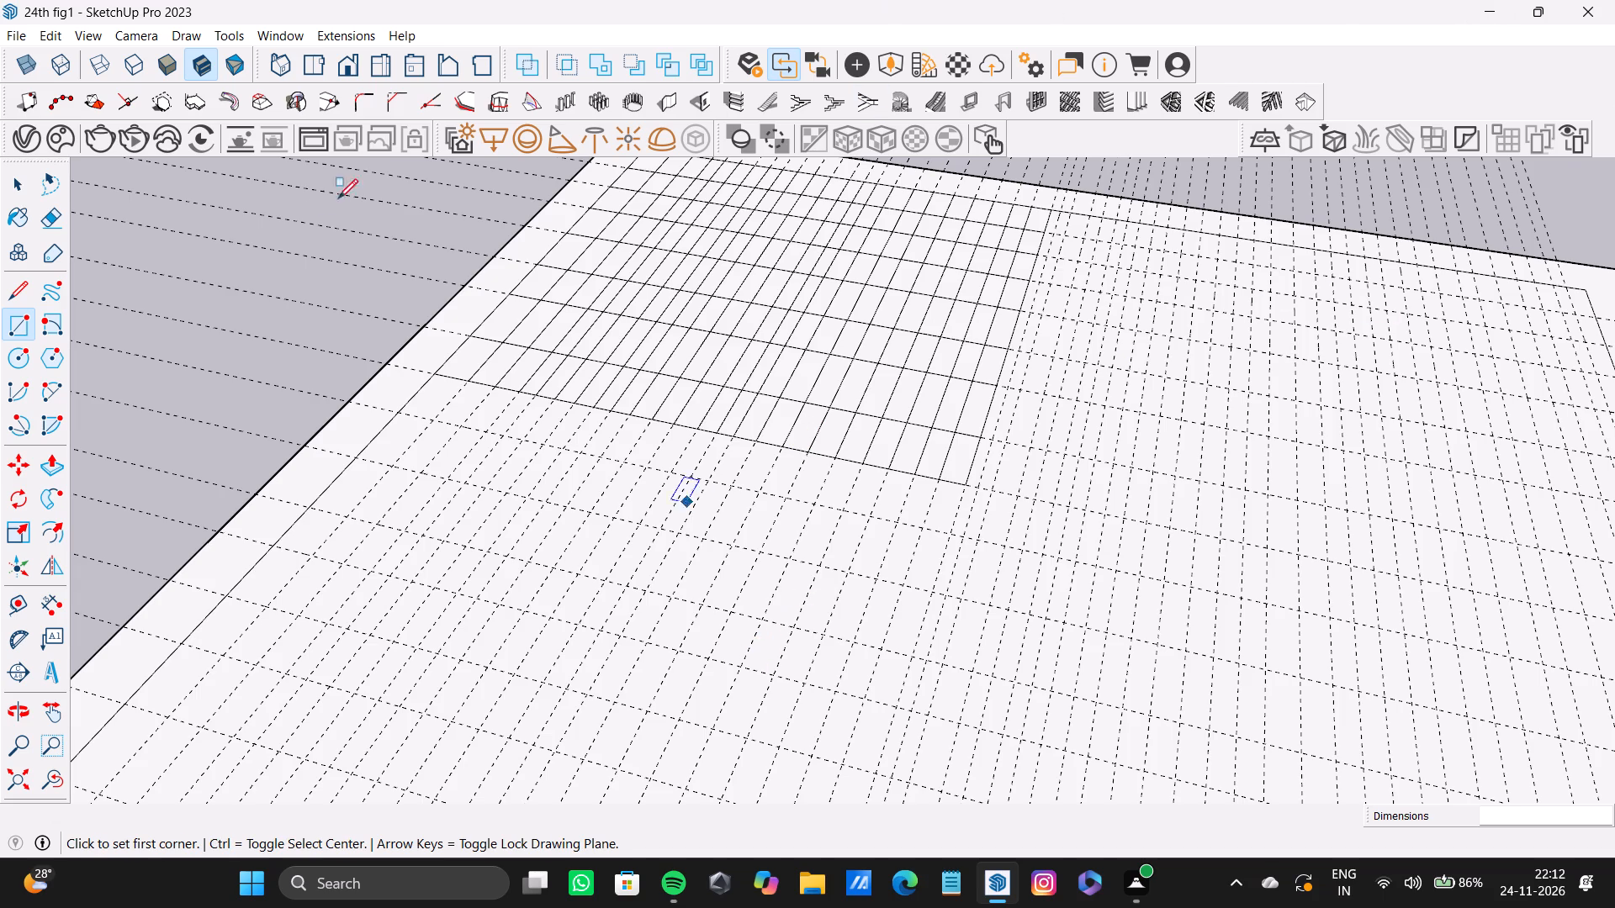
{"action": "scroll", "coordinate": [465, 397], "scroll_direction": "up", "scroll_amount": 11}
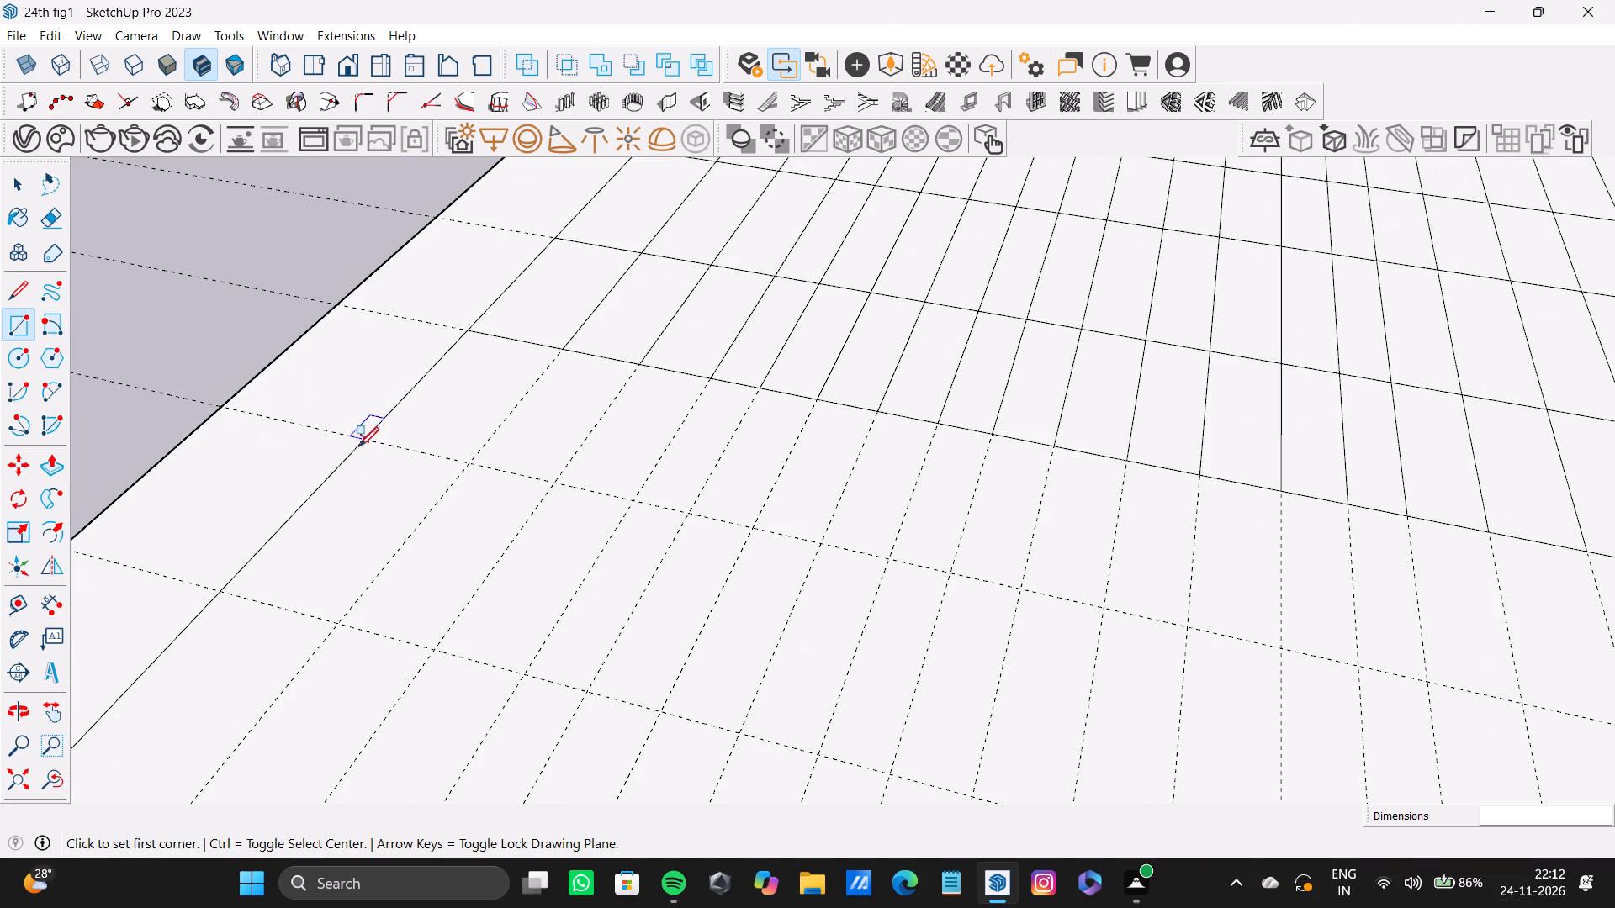
{"action": "left_click", "coordinate": [365, 436]}
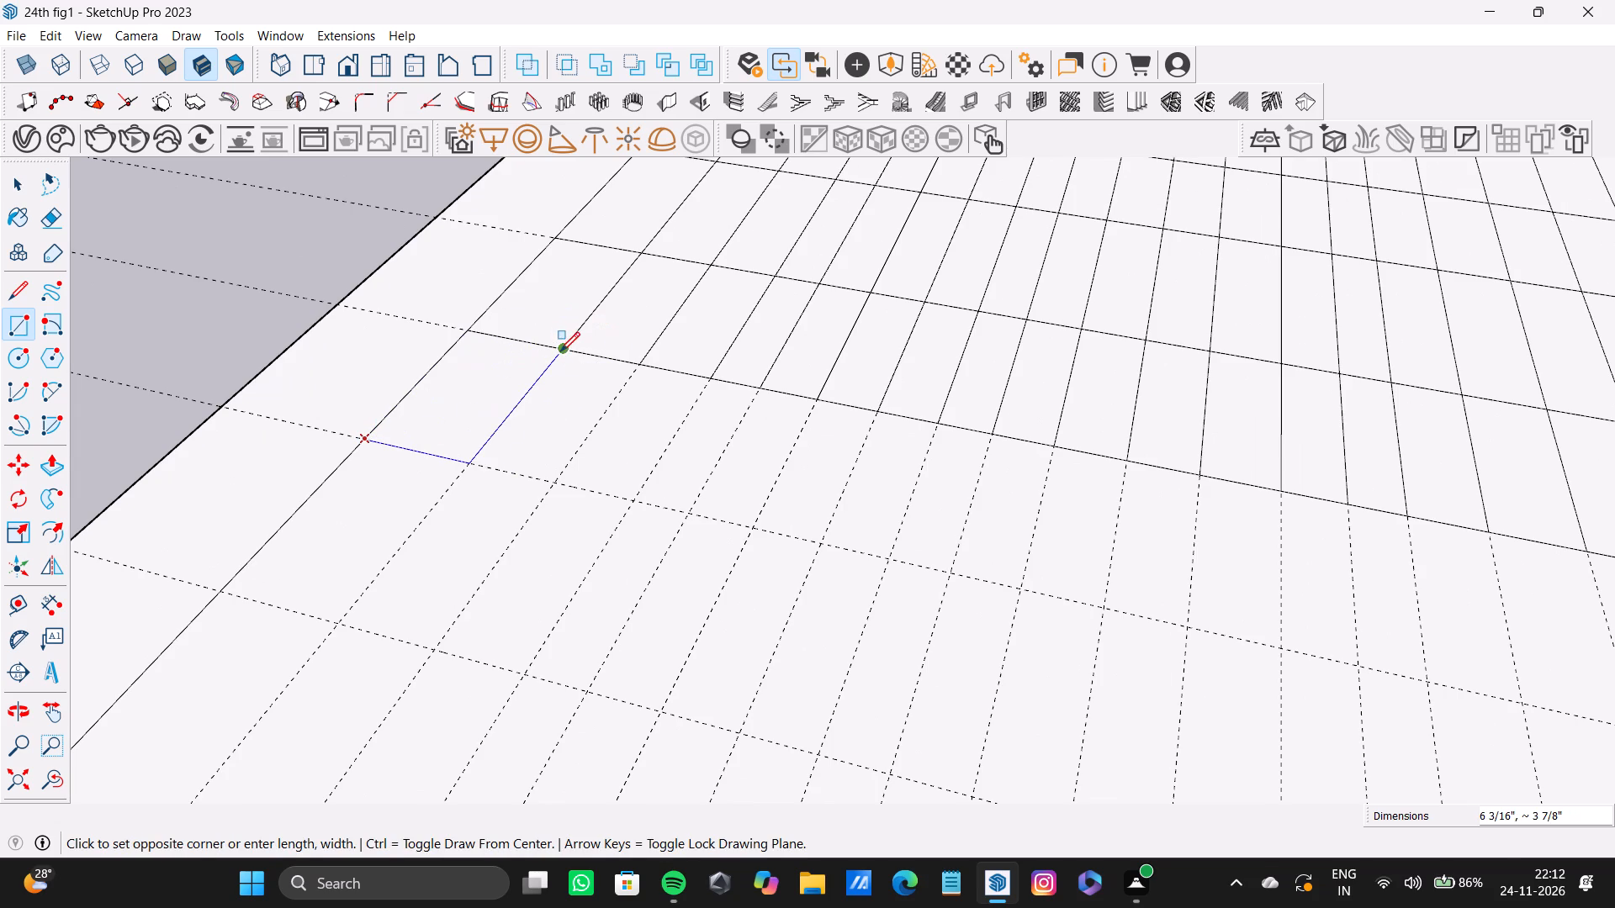
{"action": "left_click", "coordinate": [560, 351]}
{"action": "left_click", "coordinate": [474, 463]}
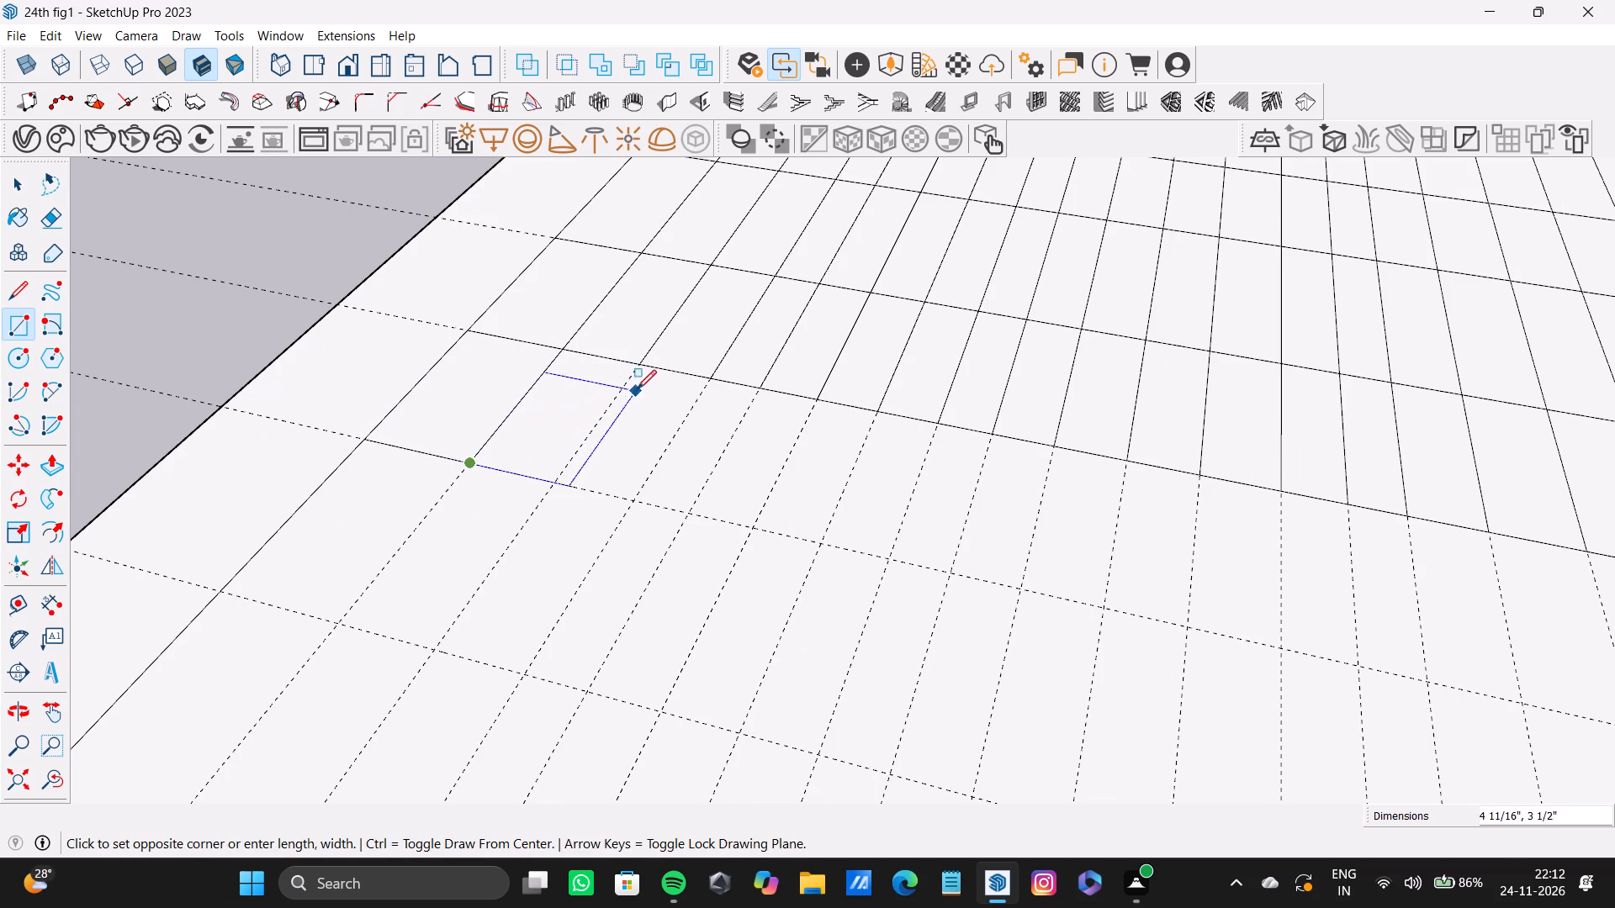
{"action": "left_click", "coordinate": [637, 370]}
{"action": "left_click", "coordinate": [554, 485]}
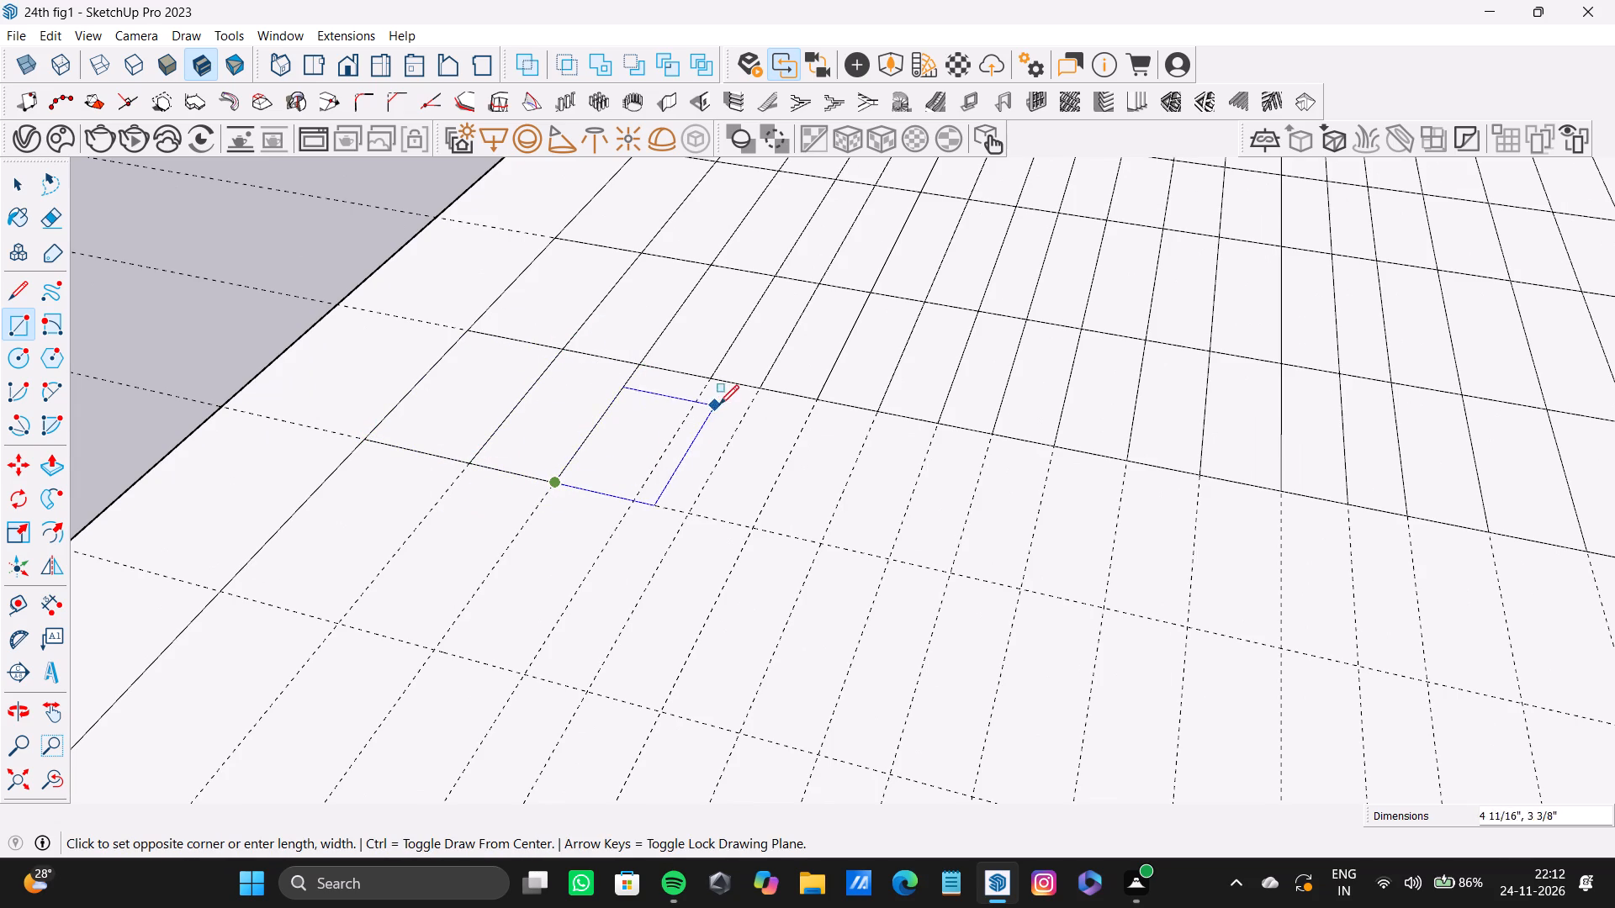
{"action": "left_click", "coordinate": [721, 382]}
{"action": "left_click", "coordinate": [636, 498]}
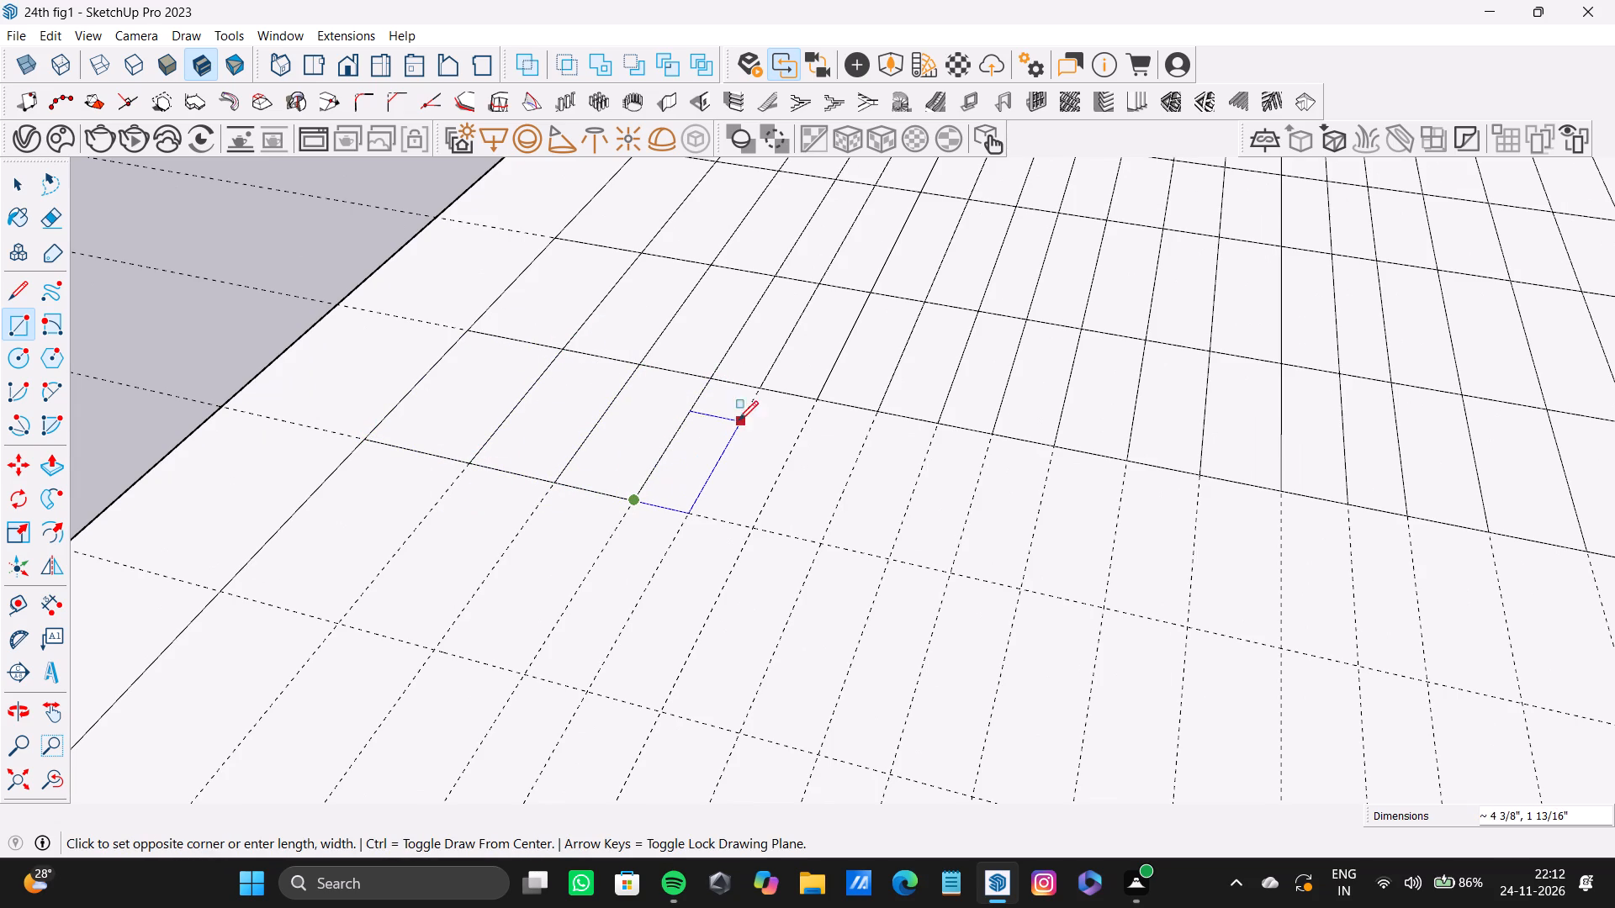
{"action": "left_click", "coordinate": [766, 391]}
{"action": "left_click", "coordinate": [685, 514]}
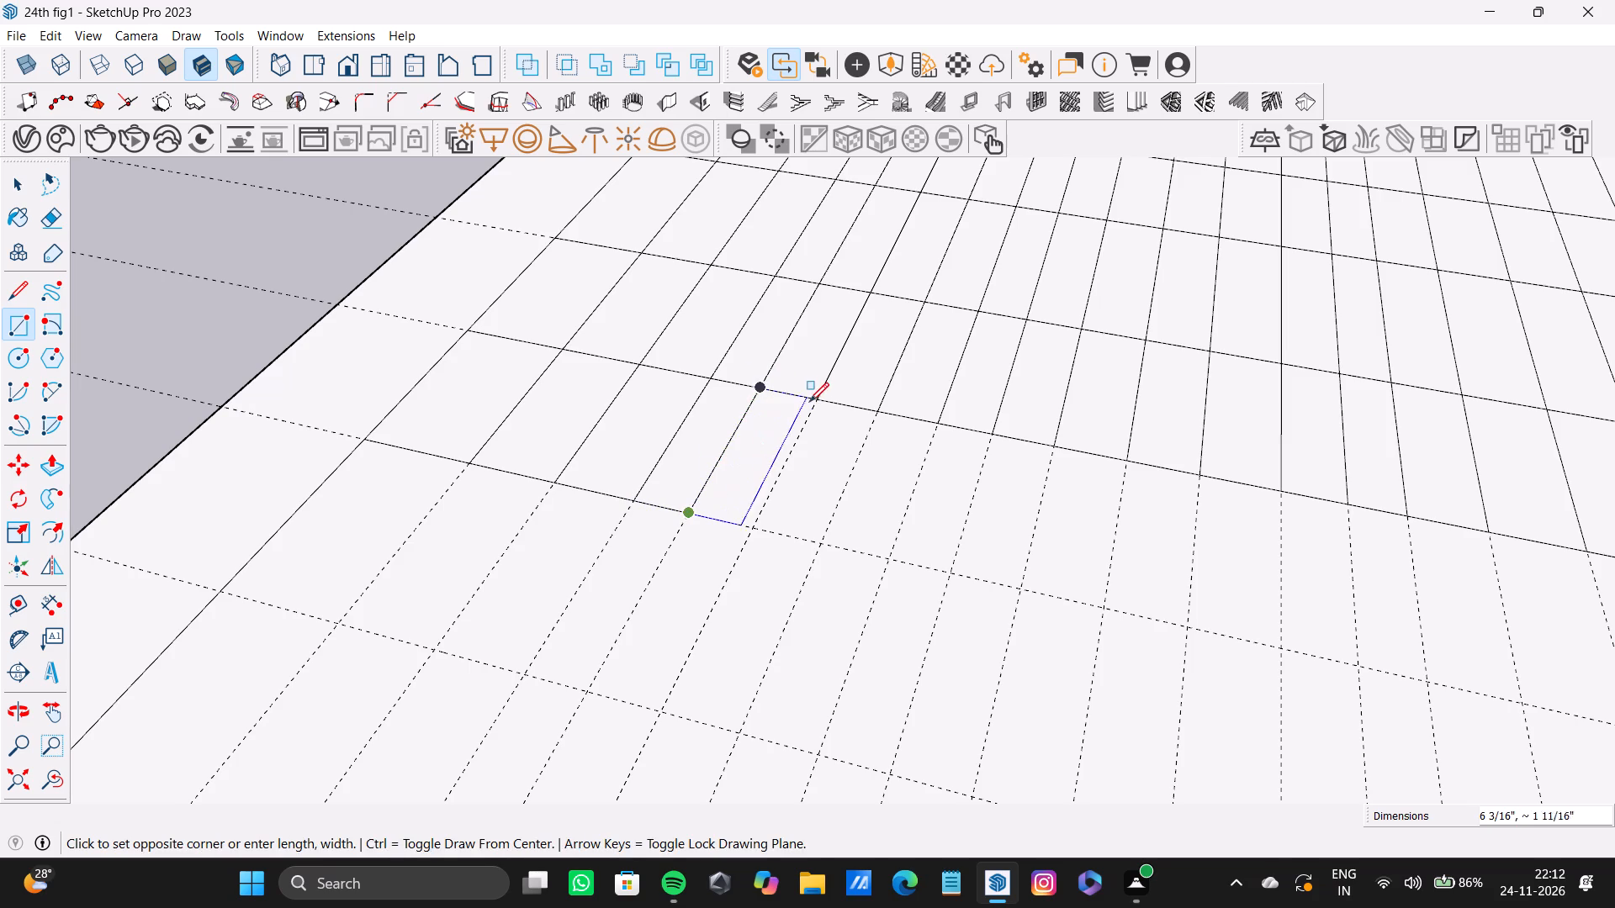
{"action": "left_click", "coordinate": [811, 399]}
{"action": "left_click", "coordinate": [750, 523]}
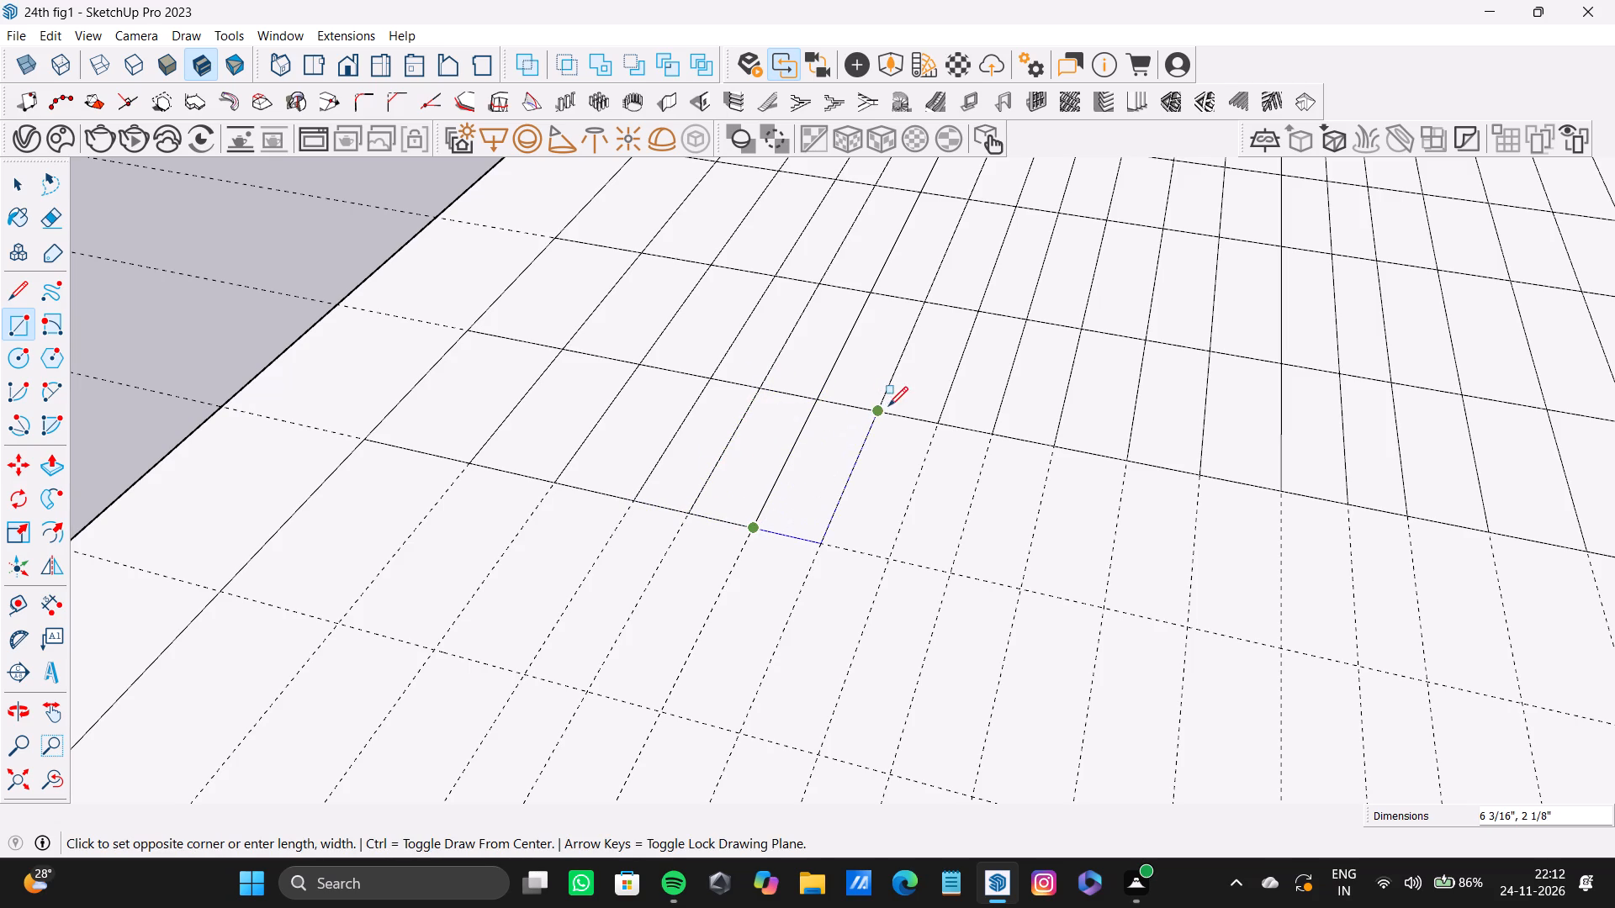
{"action": "left_click", "coordinate": [884, 408]}
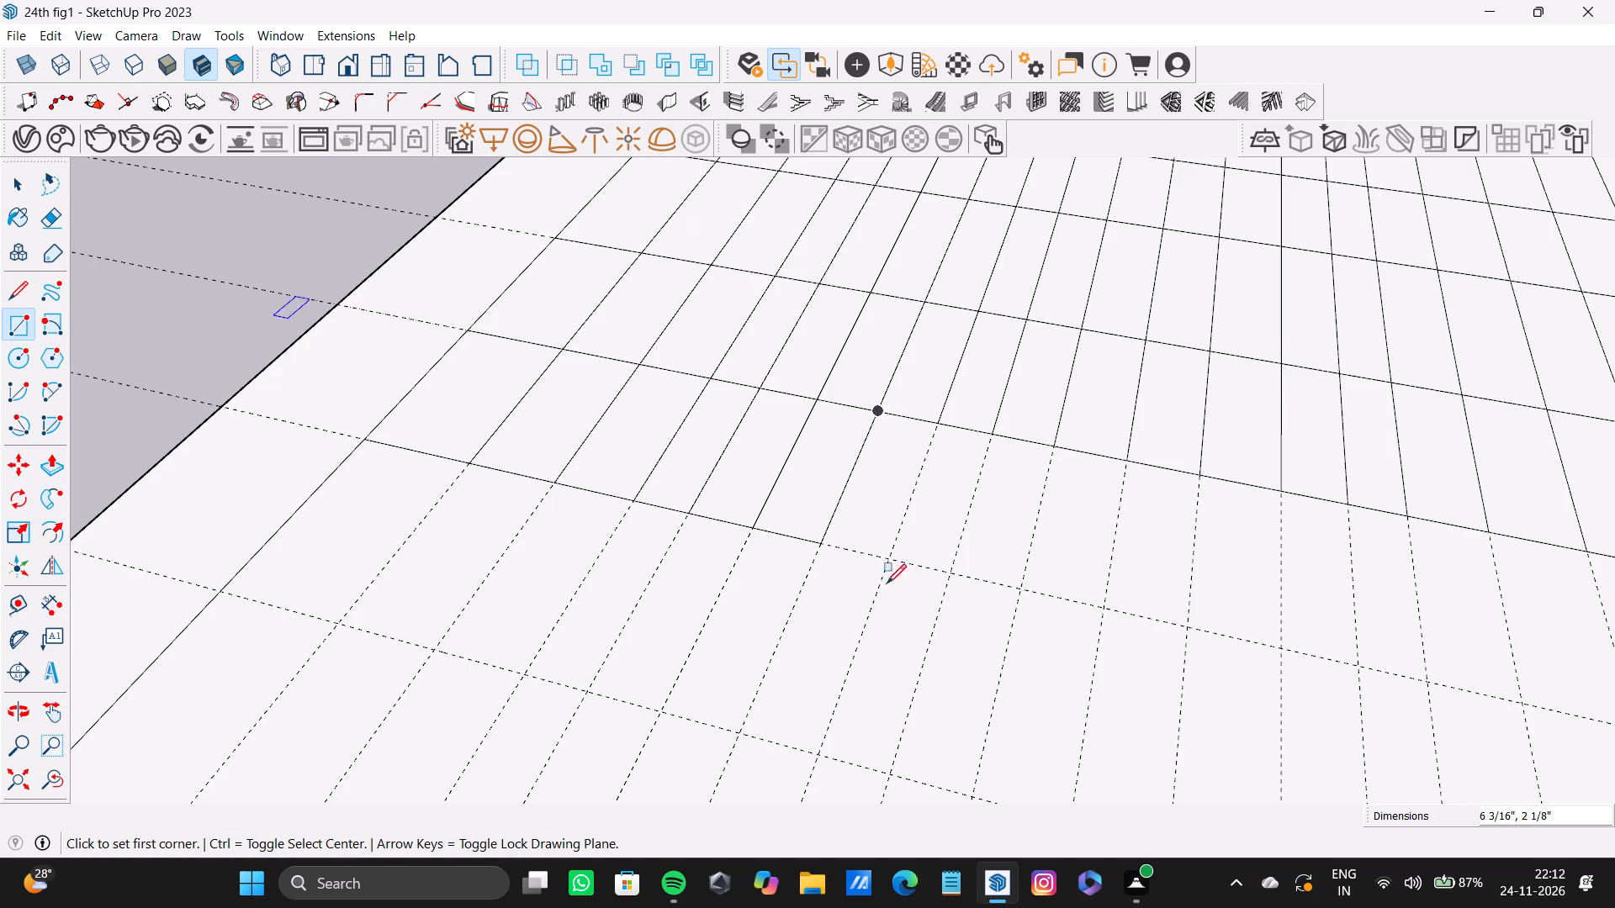
Trace the next six ninth-row cells with 6 3/16-inch-long rectangles, the last three 2 5/16, 2 1/4 and 2 7/16 inches wide.
{"action": "left_click", "coordinate": [877, 416]}
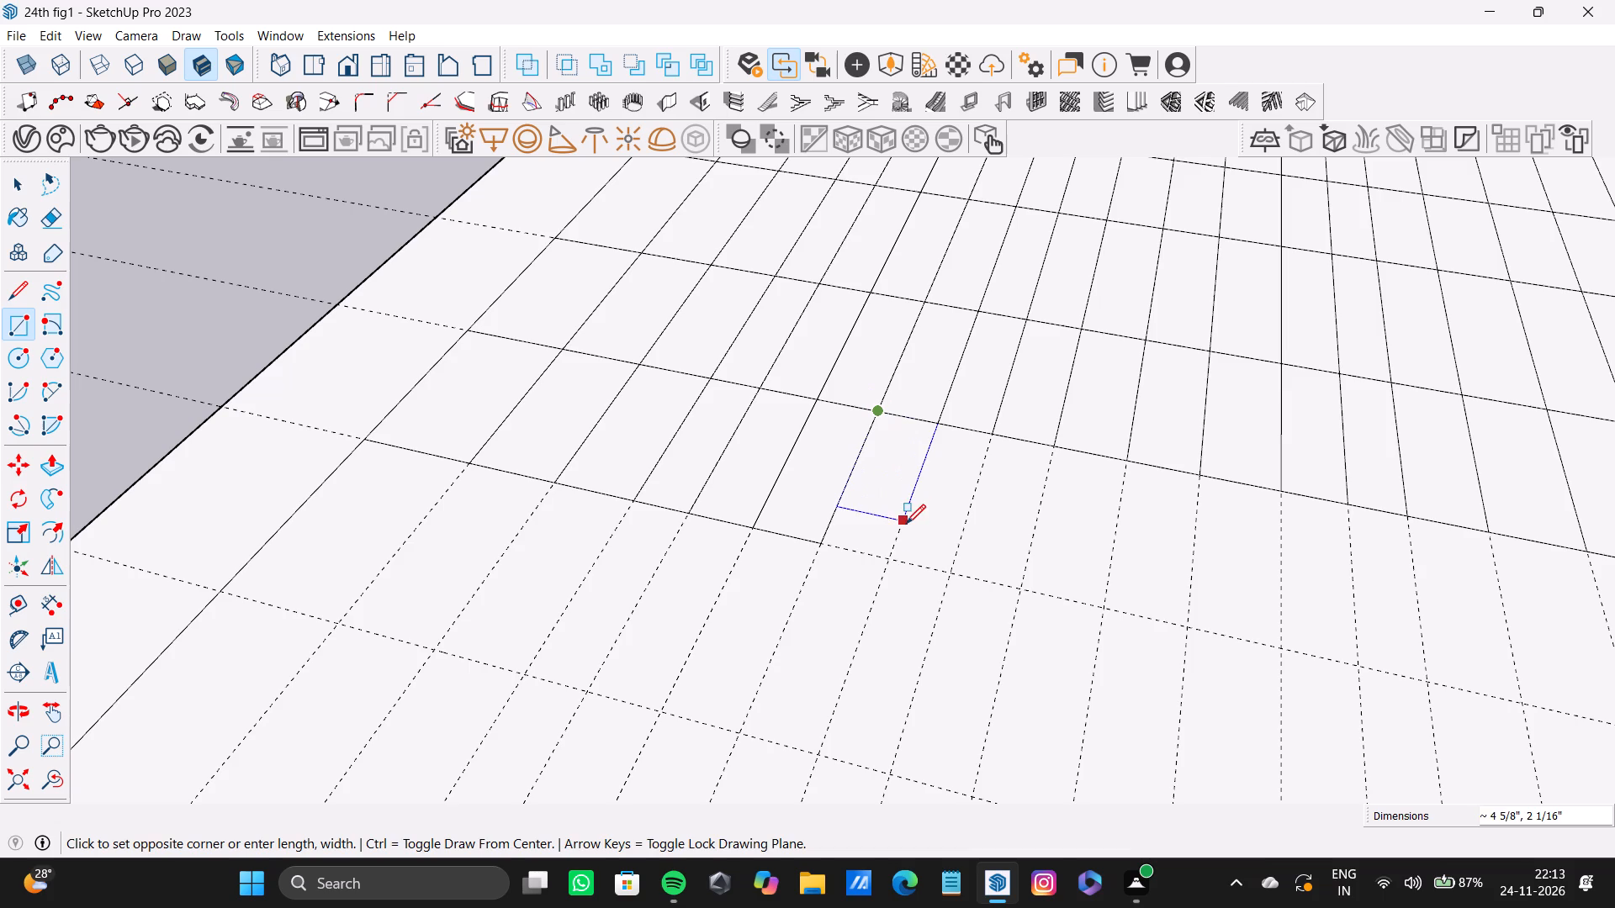
{"action": "left_click", "coordinate": [891, 560]}
{"action": "left_click", "coordinate": [937, 432]}
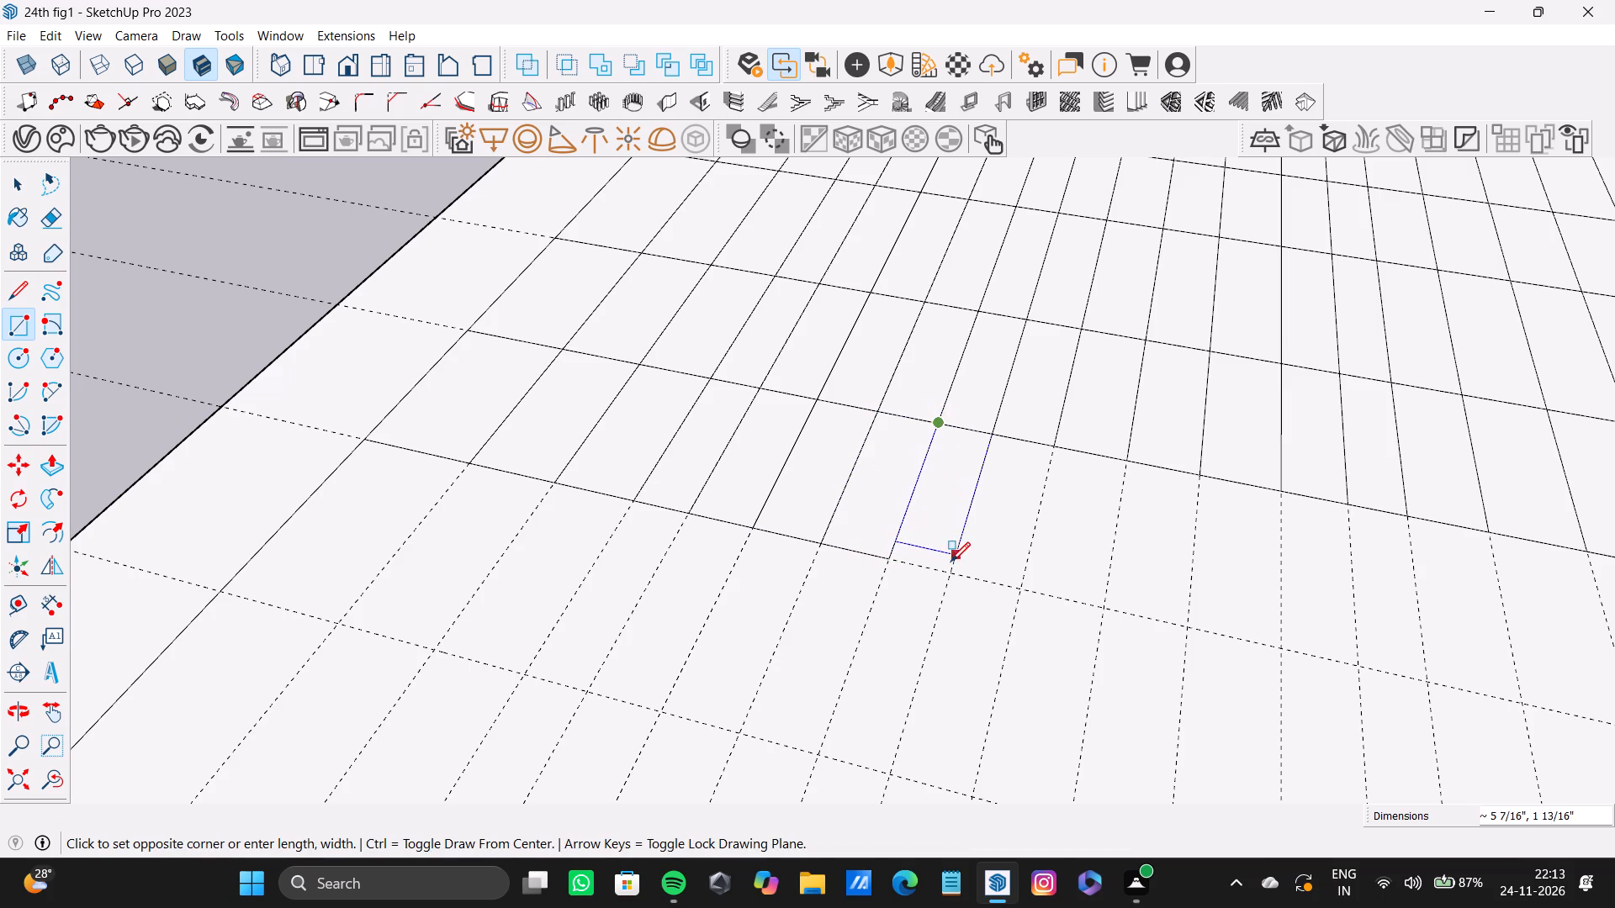
{"action": "left_click", "coordinate": [950, 562]}
{"action": "left_click", "coordinate": [990, 441]}
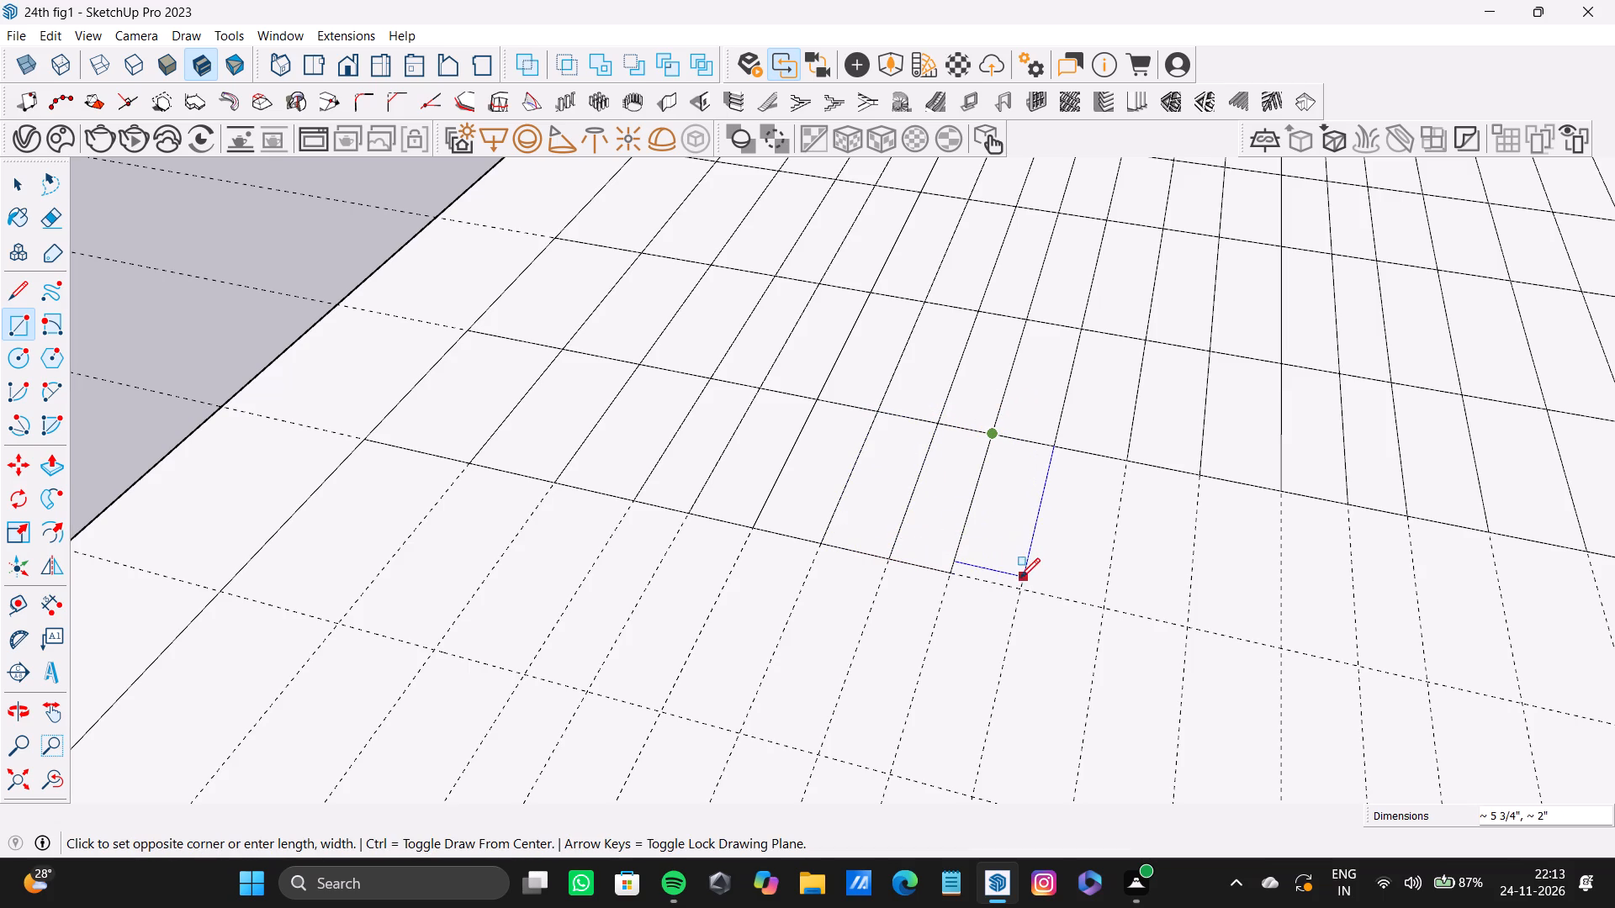
{"action": "left_click", "coordinate": [1021, 582]}
{"action": "left_click", "coordinate": [1046, 449]}
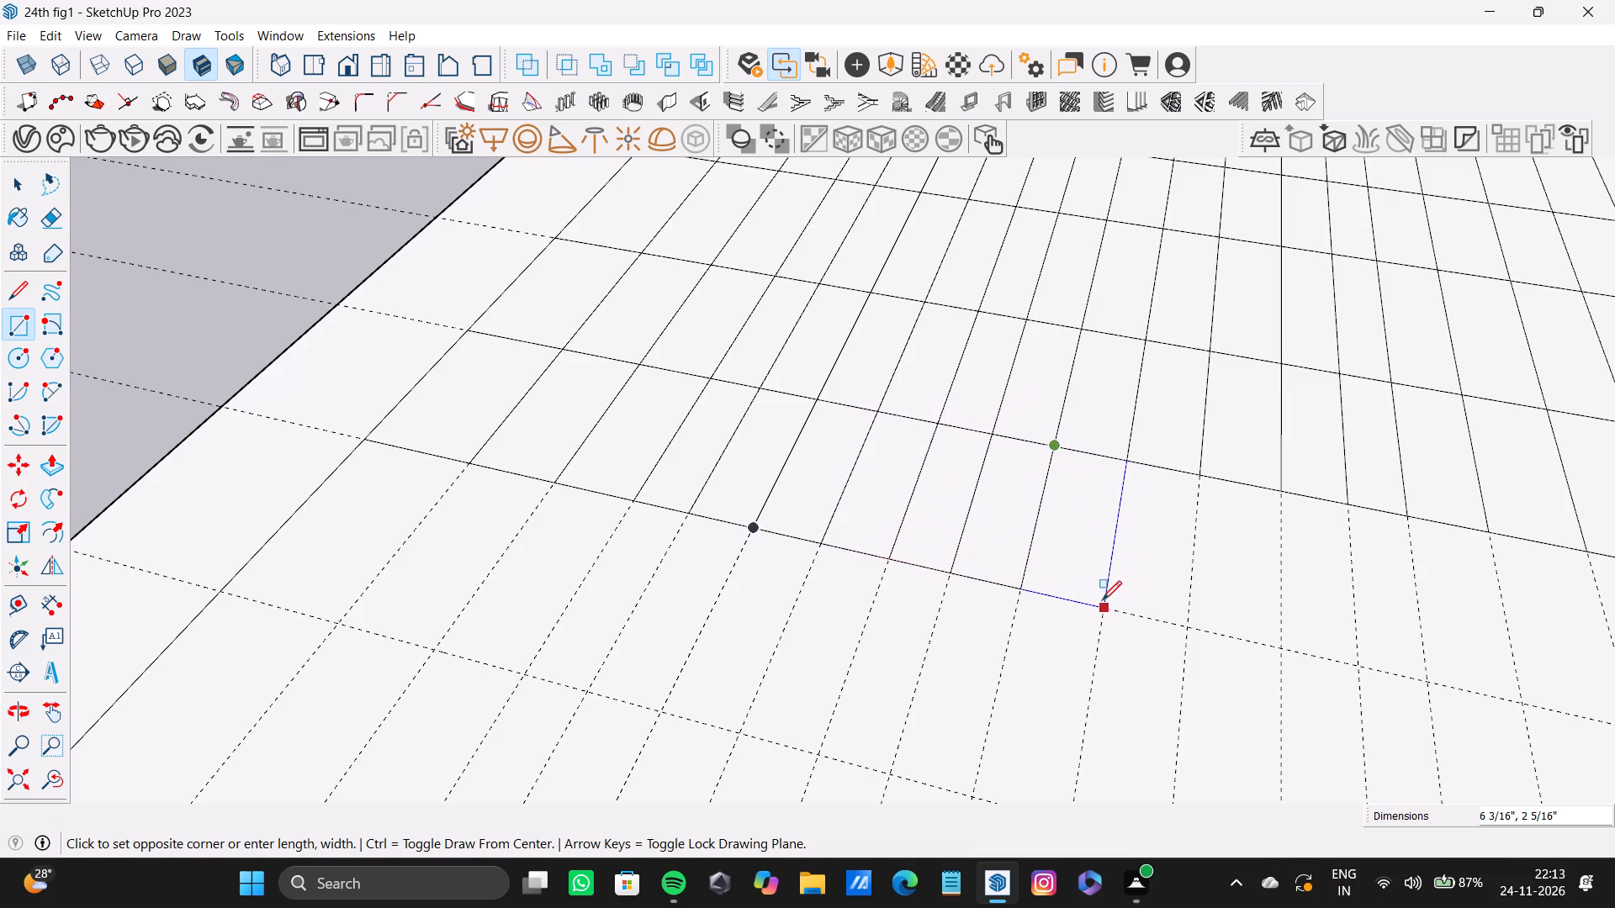
{"action": "left_click", "coordinate": [1101, 600]}
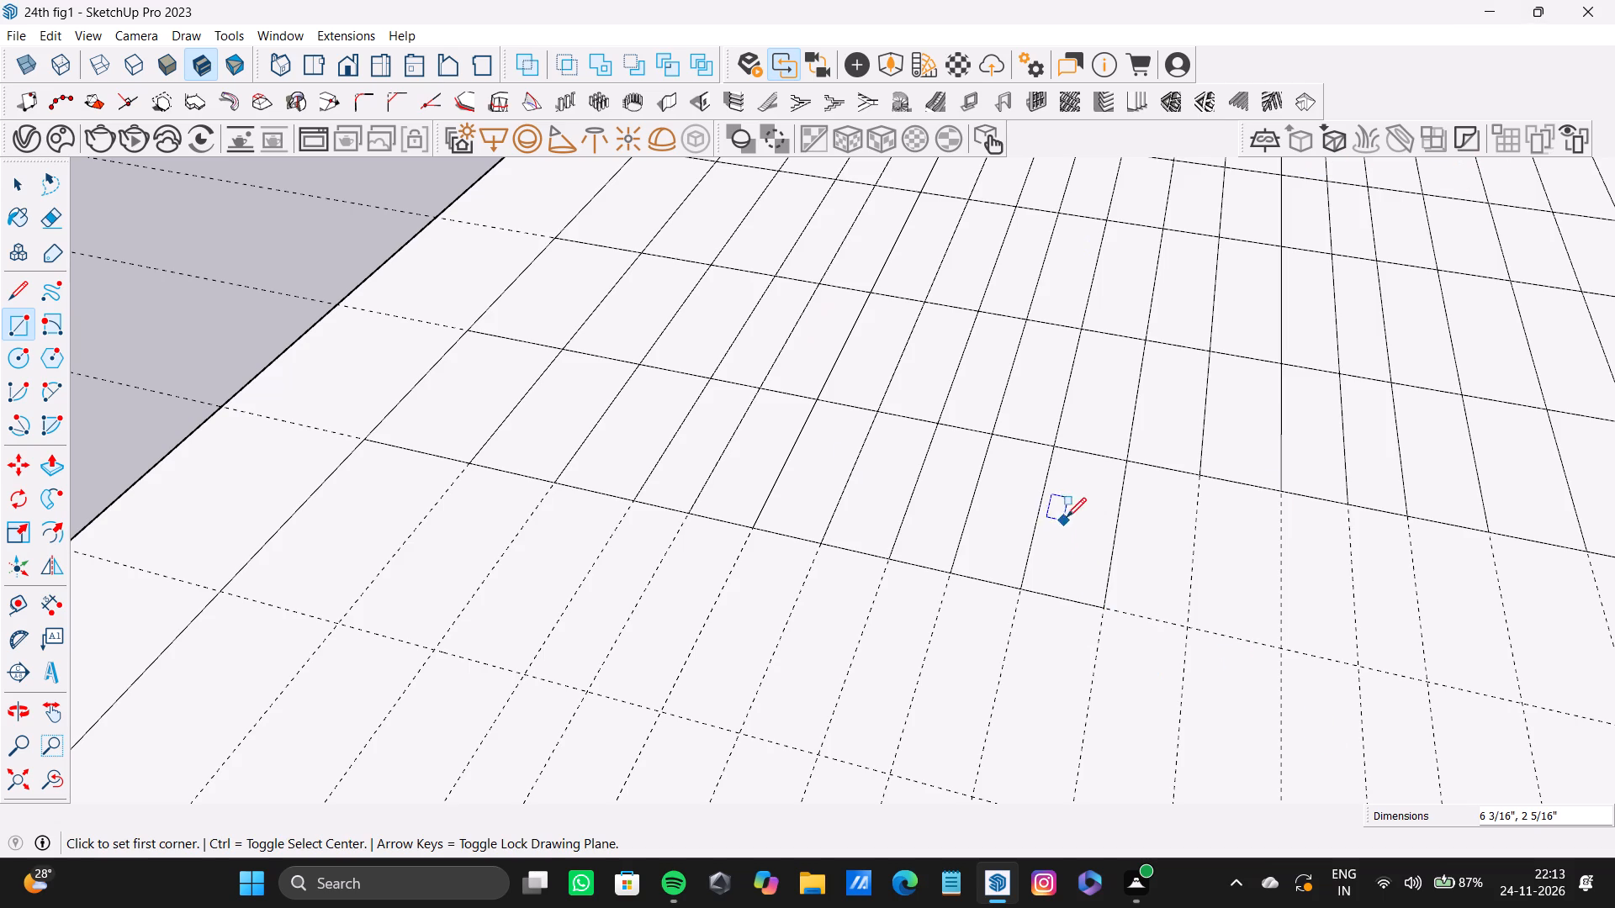
{"action": "left_click", "coordinate": [1129, 468]}
{"action": "left_click", "coordinate": [1188, 621]}
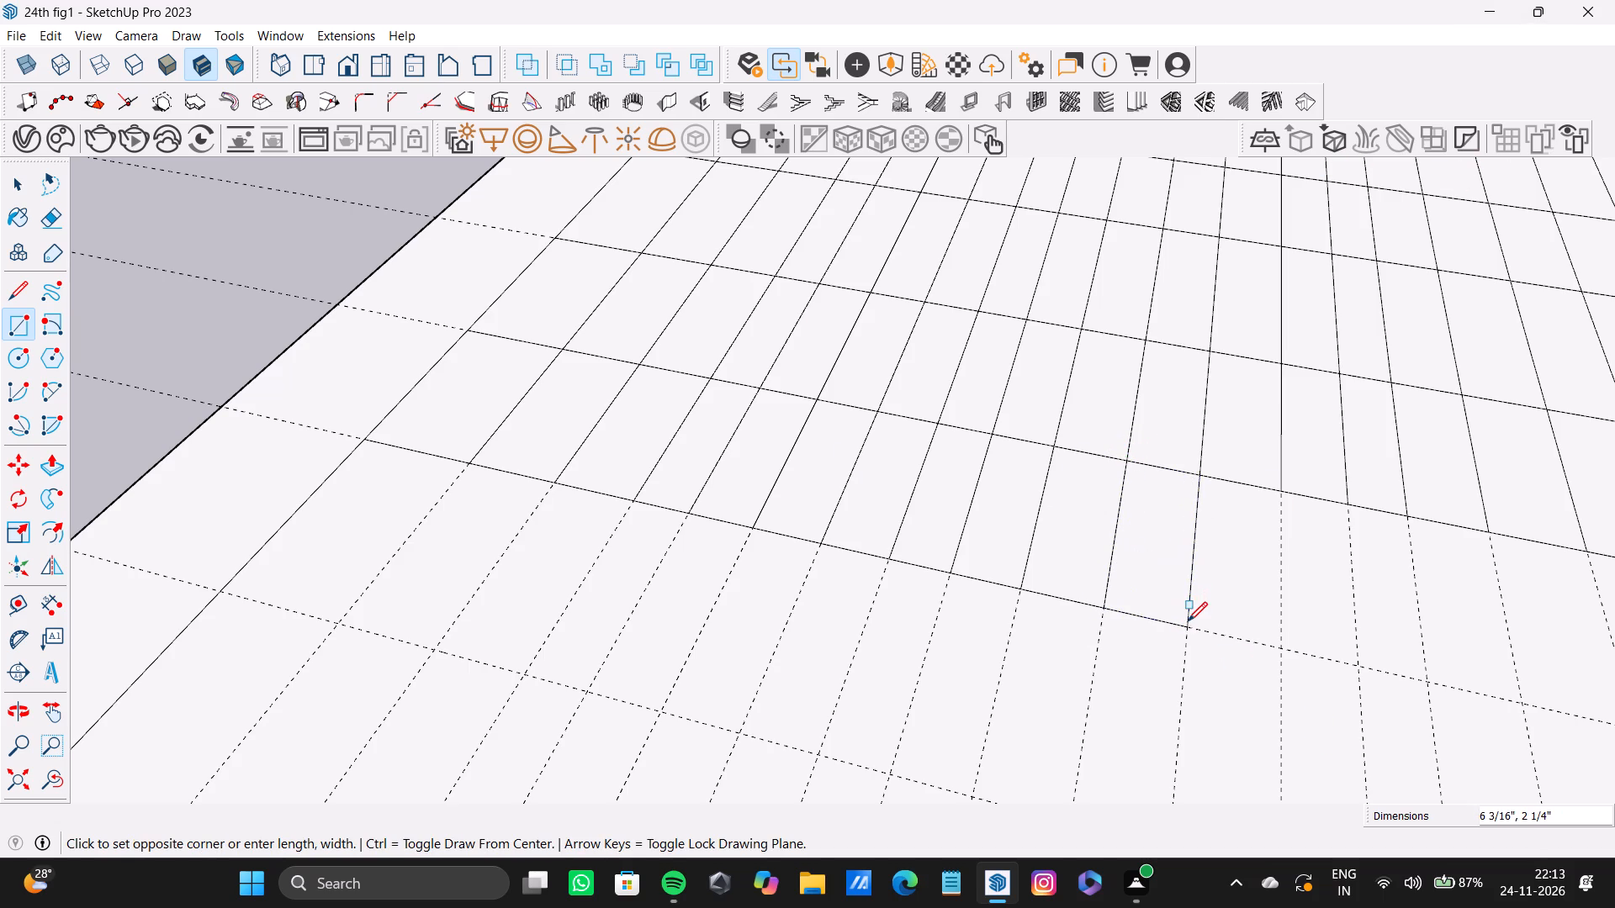
{"action": "left_click", "coordinate": [1203, 479]}
{"action": "left_click", "coordinate": [1282, 649]}
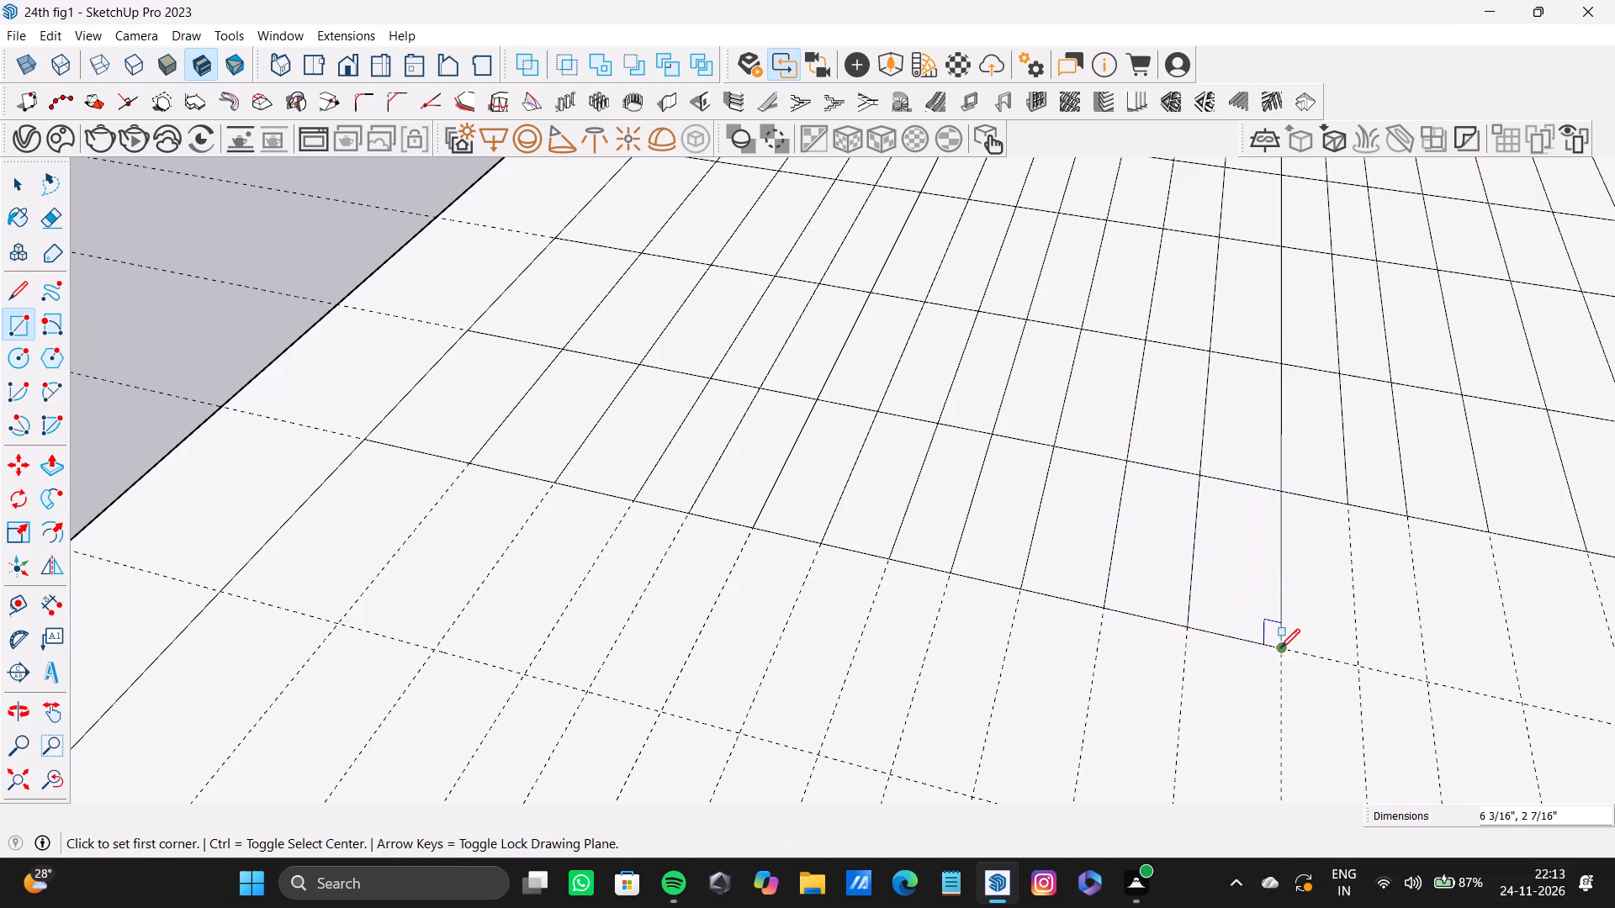
Trace the next two ninth-row cells with 6 3/16-inch-long rectangles, the second 1 11/16 inches wide.
{"action": "scroll", "coordinate": [1112, 567], "scroll_direction": "down", "scroll_amount": 5}
{"action": "middle_click_drag", "start_coordinate": [1204, 557], "coordinate": [852, 436]}
{"action": "scroll", "coordinate": [839, 604], "scroll_direction": "up", "scroll_amount": 3}
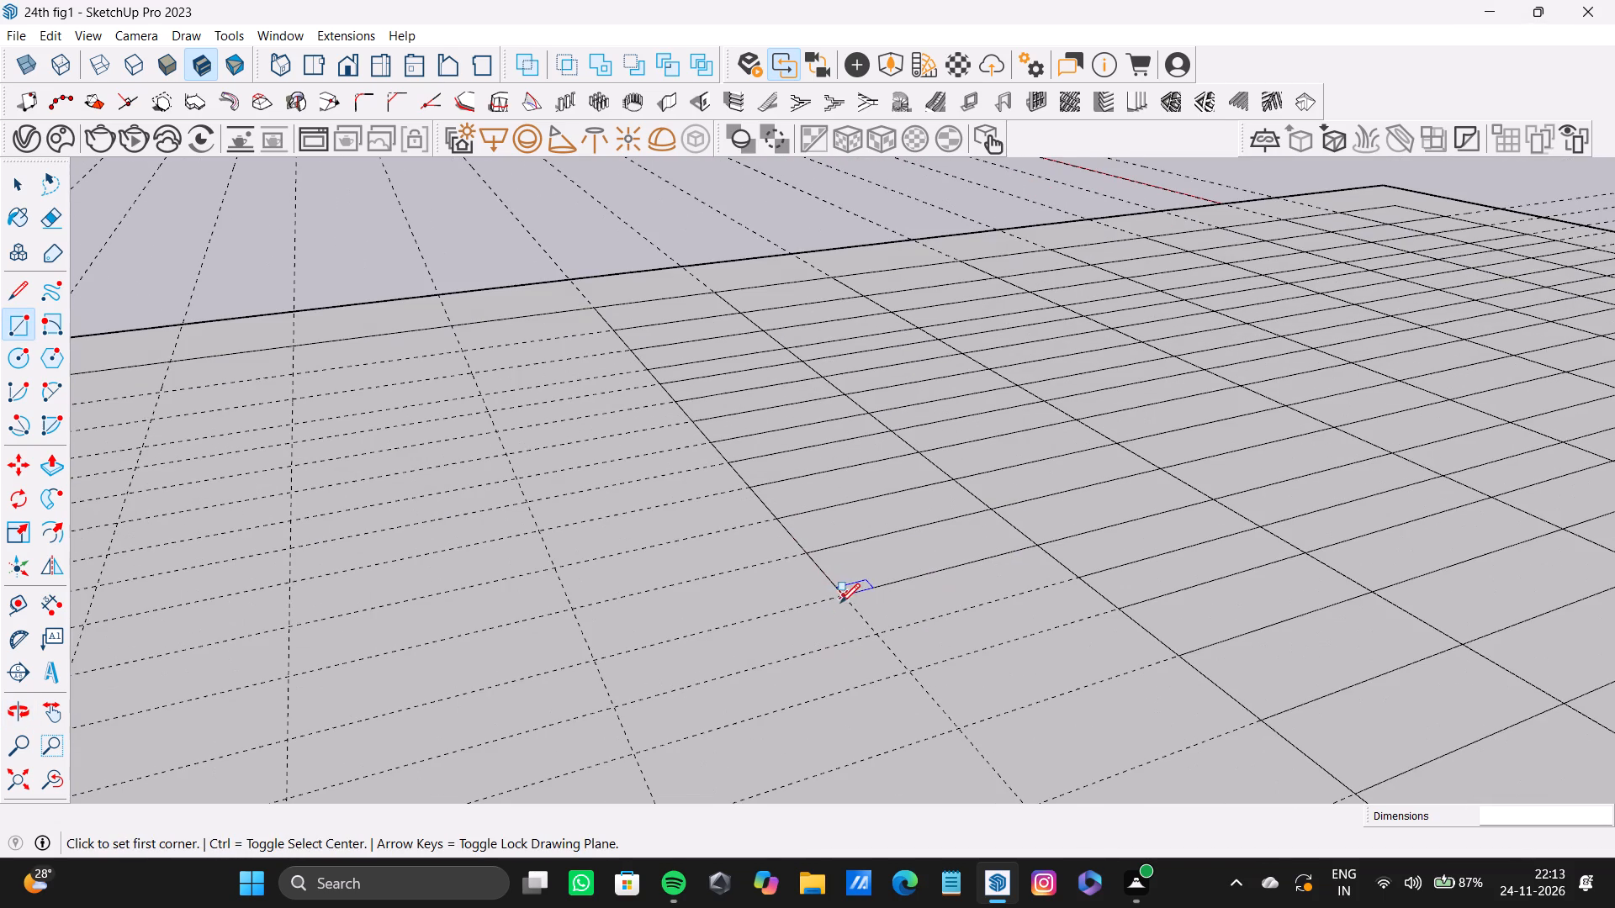
{"action": "left_click", "coordinate": [848, 599]}
{"action": "left_click", "coordinate": [1069, 574]}
{"action": "scroll", "coordinate": [787, 509], "scroll_direction": "down", "scroll_amount": 10}
{"action": "middle_click_drag", "start_coordinate": [773, 514], "coordinate": [1192, 661]}
{"action": "scroll", "coordinate": [969, 502], "scroll_direction": "up", "scroll_amount": 9}
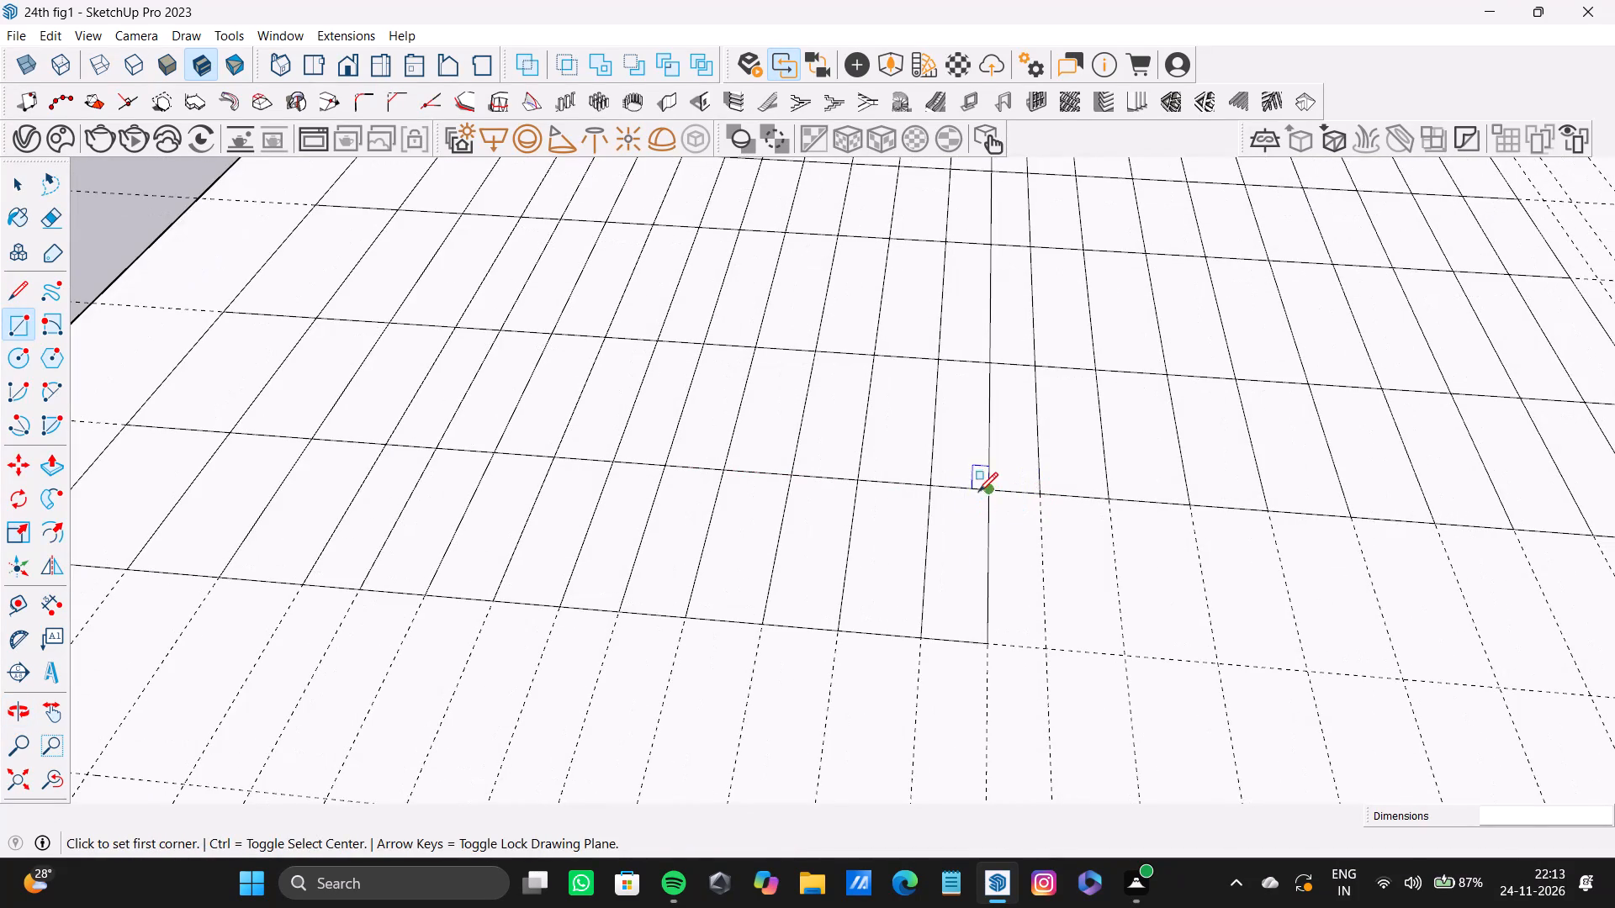
{"action": "left_click", "coordinate": [978, 490]}
{"action": "left_click", "coordinate": [1048, 643]}
Trace the next four ninth-row cells with 6 3/16-inch-long rectangles, the third 2 1/2 and fourth 2 5/8 inches wide.
{"action": "left_click", "coordinate": [1040, 493]}
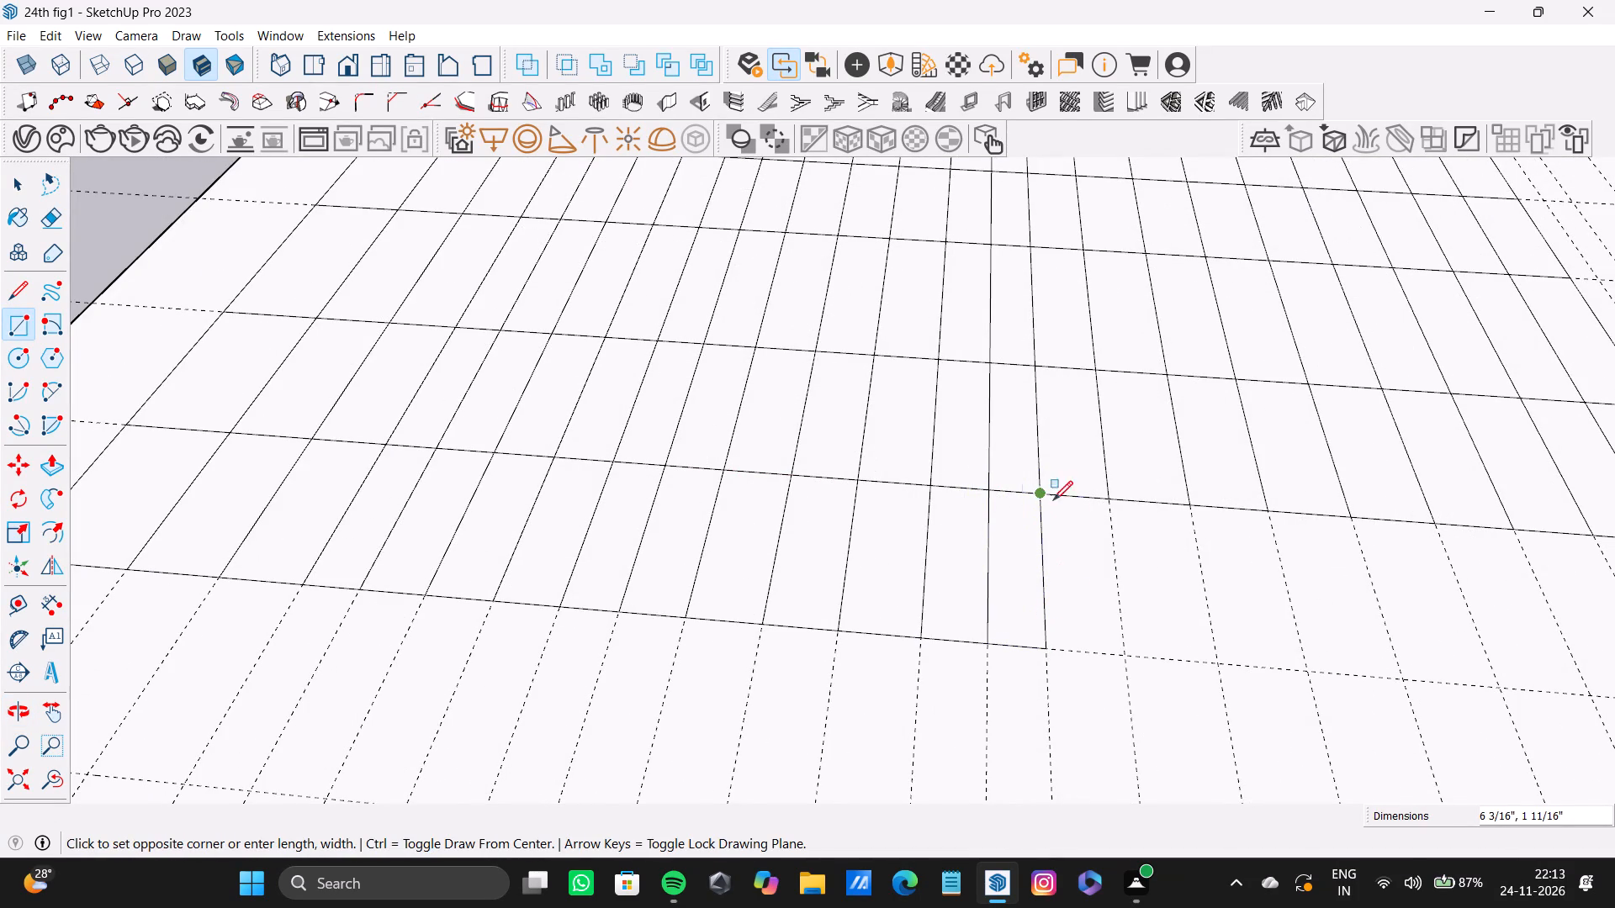
{"action": "left_click", "coordinate": [1125, 652]}
{"action": "left_click", "coordinate": [1109, 504]}
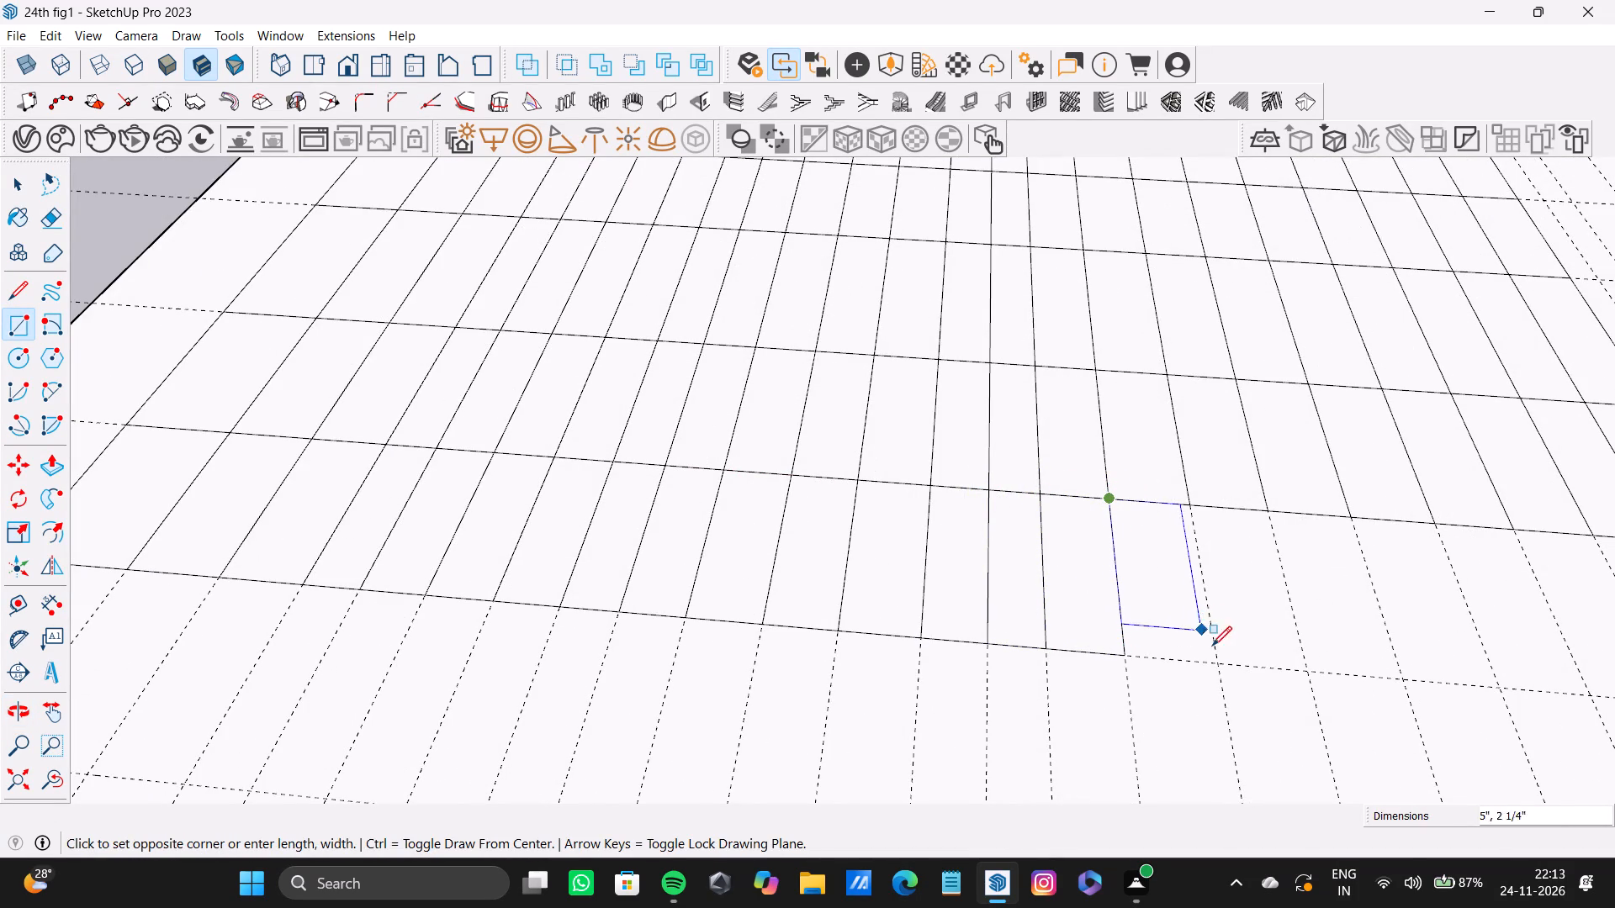
{"action": "left_click", "coordinate": [1219, 659]}
{"action": "left_click", "coordinate": [1186, 504]}
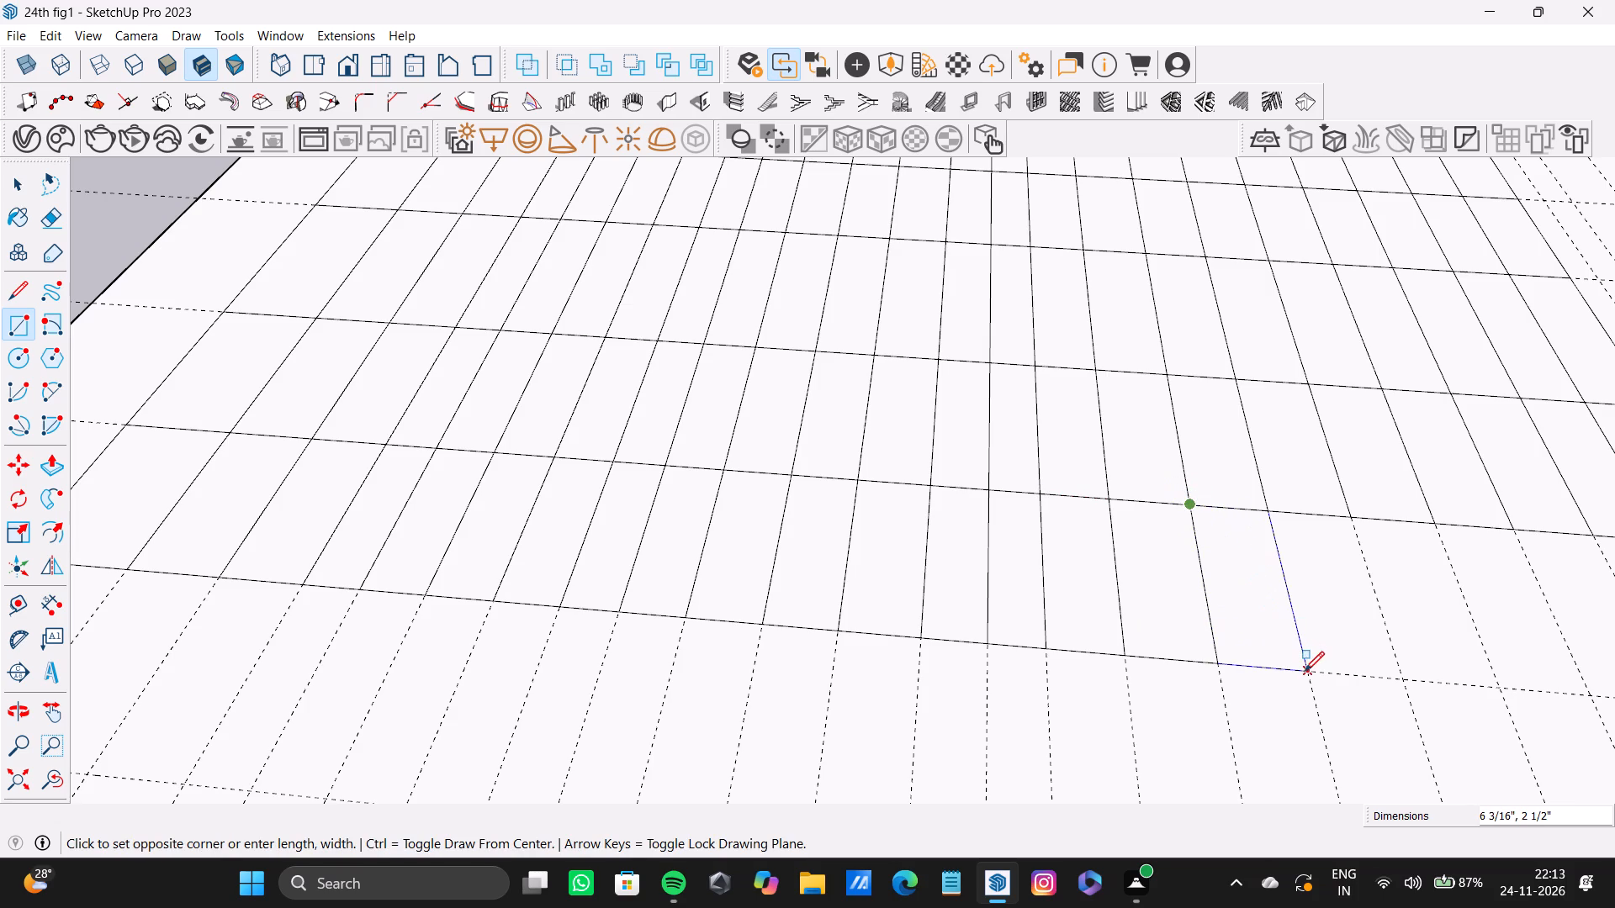
{"action": "left_click", "coordinate": [1305, 671]}
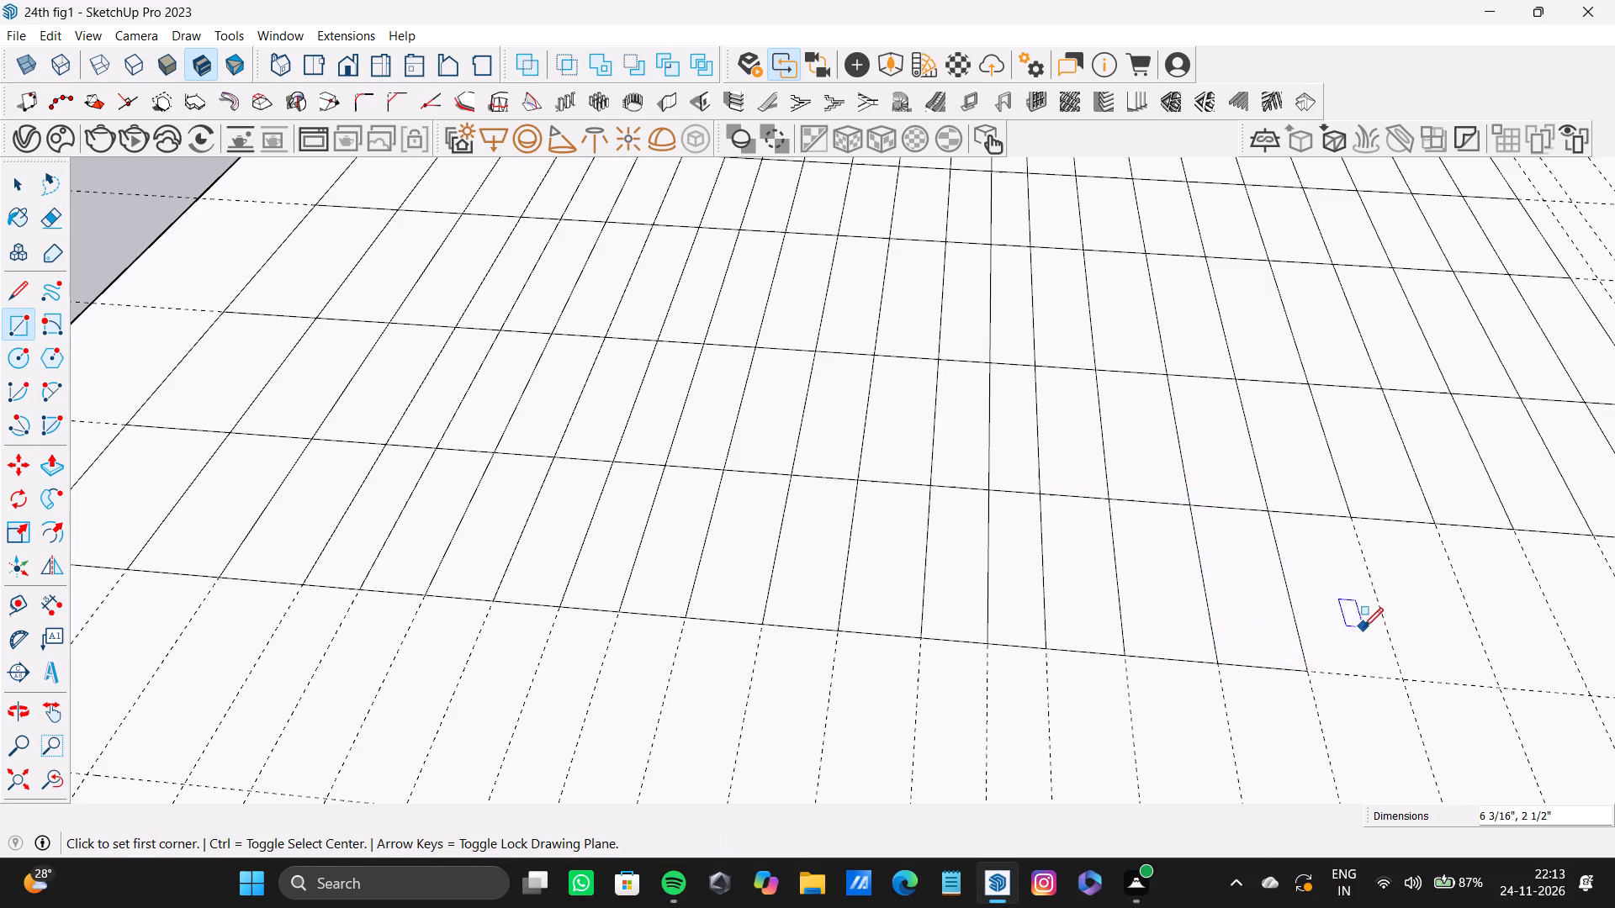
{"action": "middle_click_drag", "start_coordinate": [1411, 624], "coordinate": [1411, 625]}
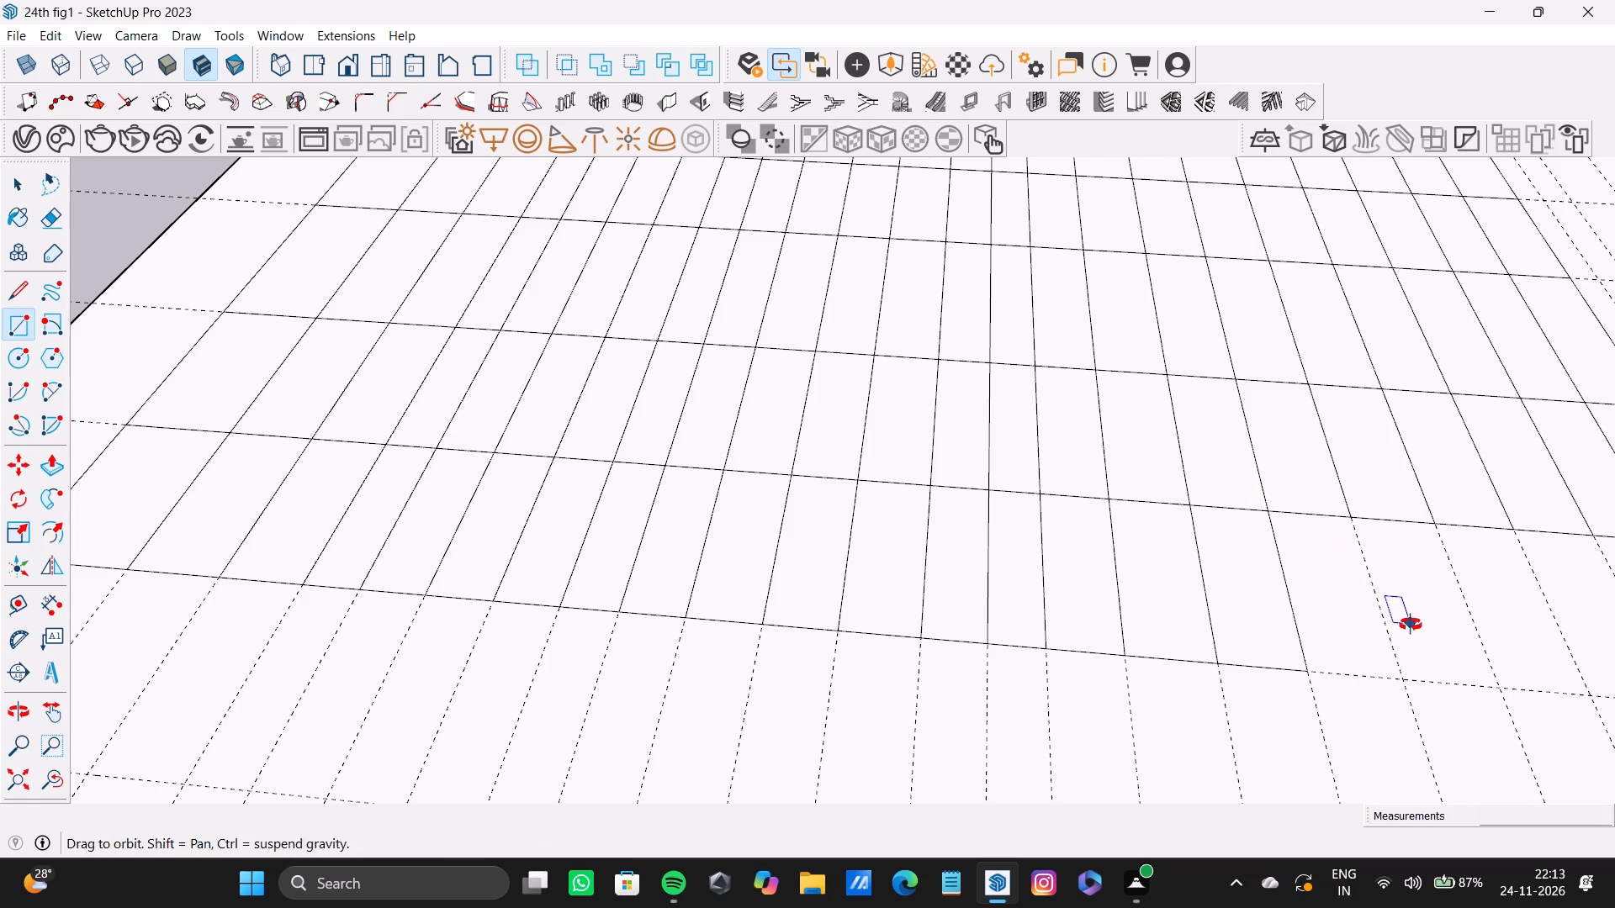
{"action": "middle_click_drag", "start_coordinate": [1411, 625], "coordinate": [1367, 623]}
{"action": "left_click", "coordinate": [1266, 546]}
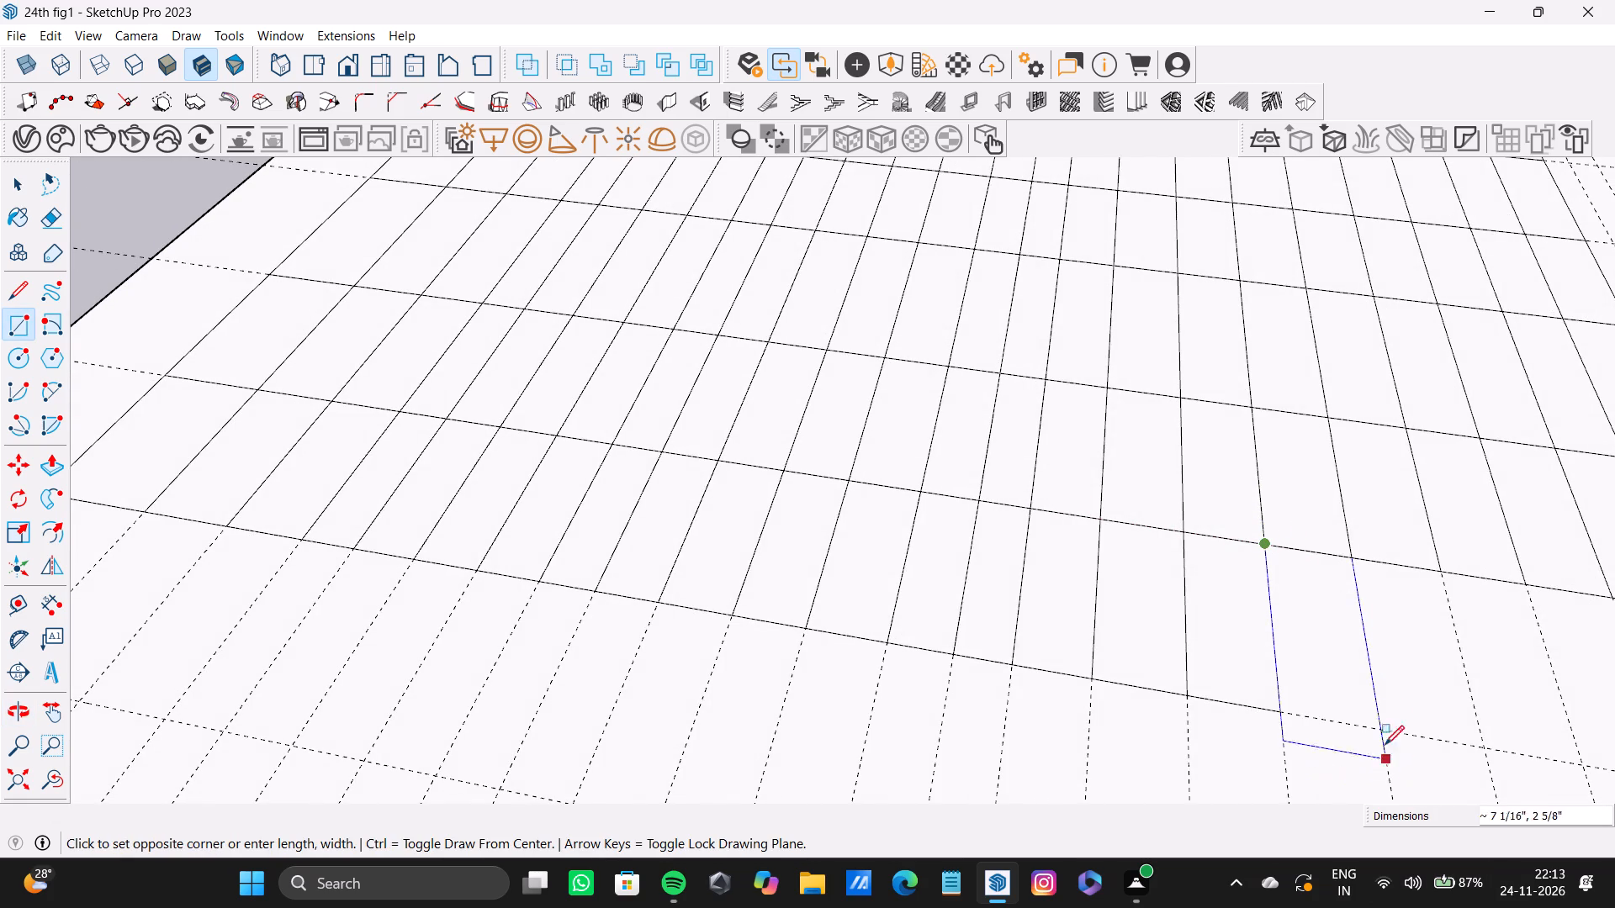
{"action": "left_click", "coordinate": [1381, 729]}
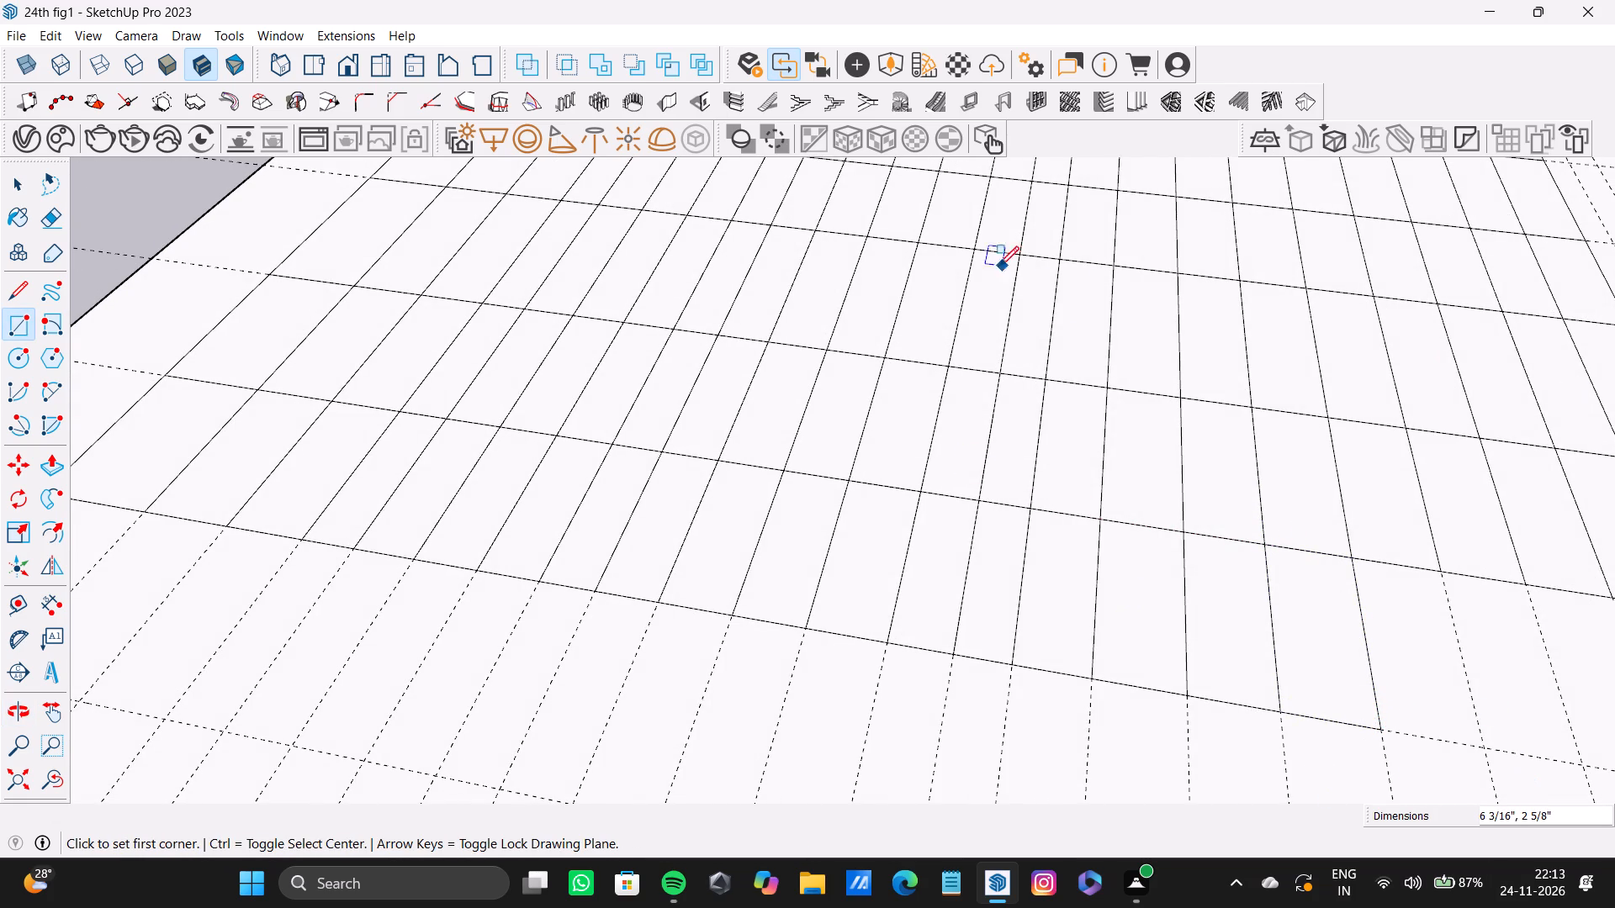
Trace the ninth row's last four cells with 6 3/16-inch-long rectangles, 2 5/8, 2 7/16, 2 7/16 and about 2 1/2 inches wide.
{"action": "scroll", "coordinate": [905, 408], "scroll_direction": "down", "scroll_amount": 9}
{"action": "middle_click_drag", "start_coordinate": [961, 456], "coordinate": [1067, 500]}
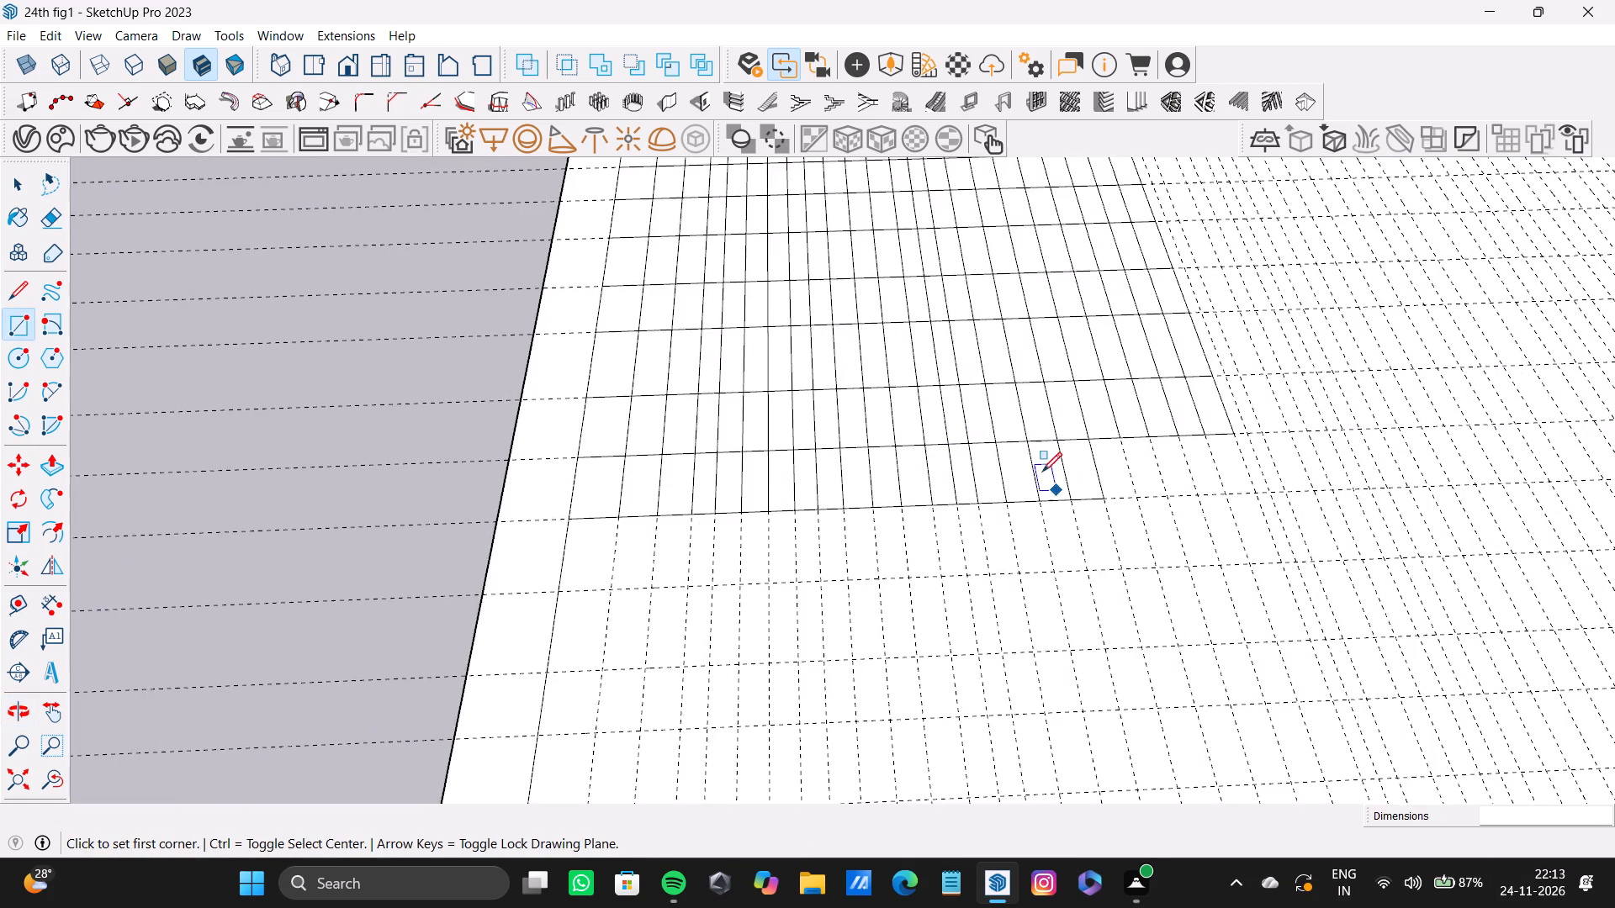
{"action": "scroll", "coordinate": [1040, 471], "scroll_direction": "up", "scroll_amount": 9}
{"action": "left_click", "coordinate": [1122, 408]}
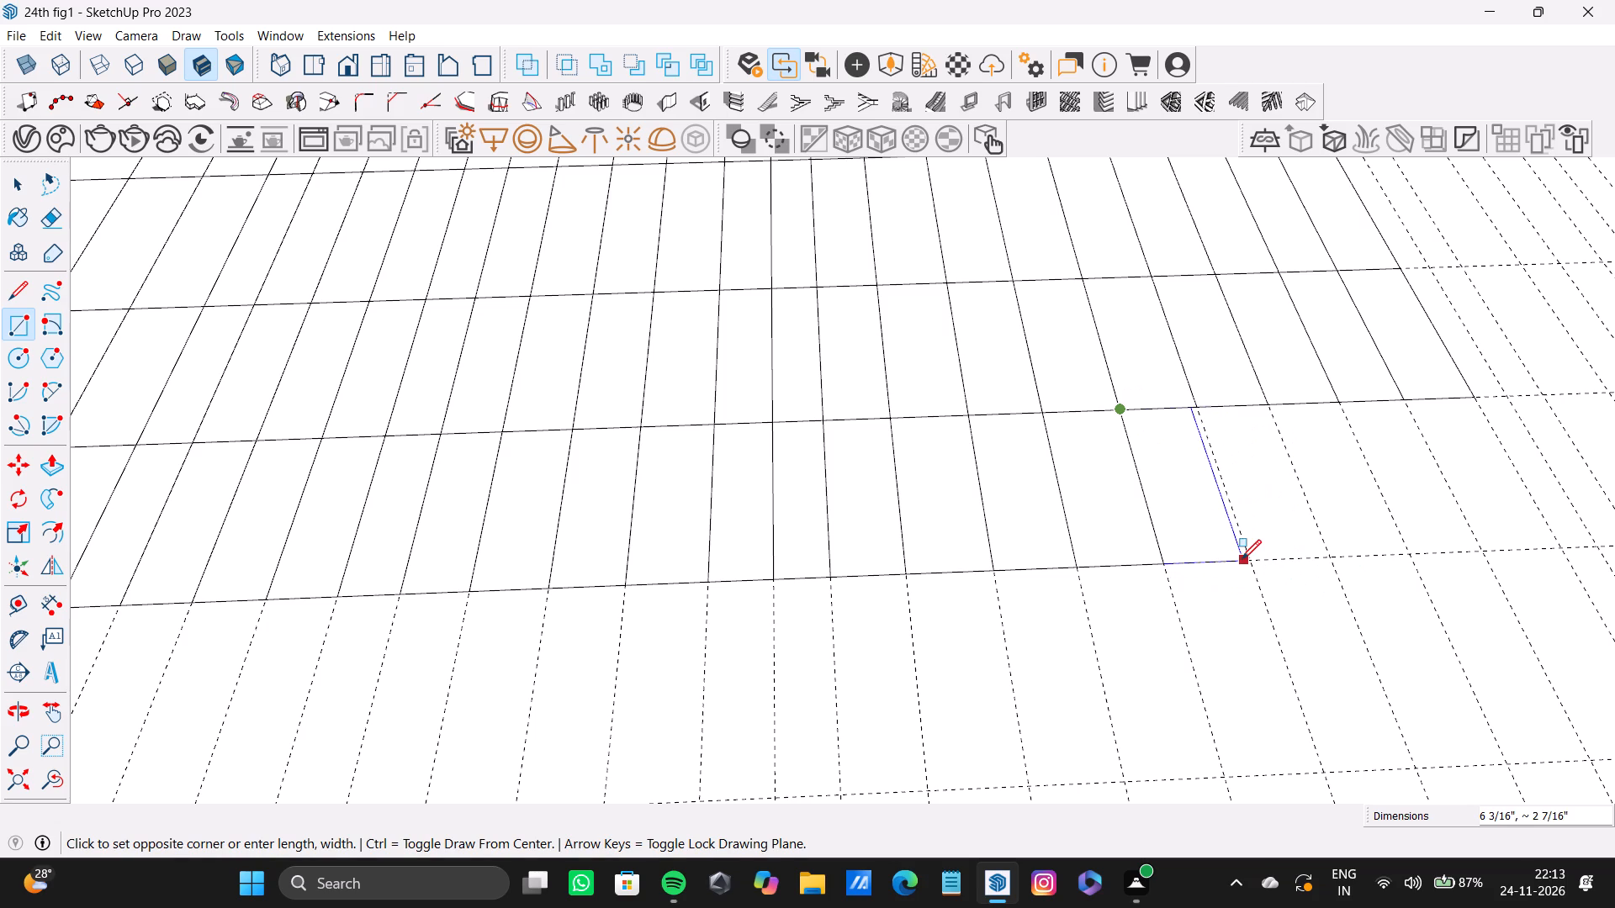
{"action": "left_click", "coordinate": [1253, 557]}
{"action": "left_click", "coordinate": [1196, 402]}
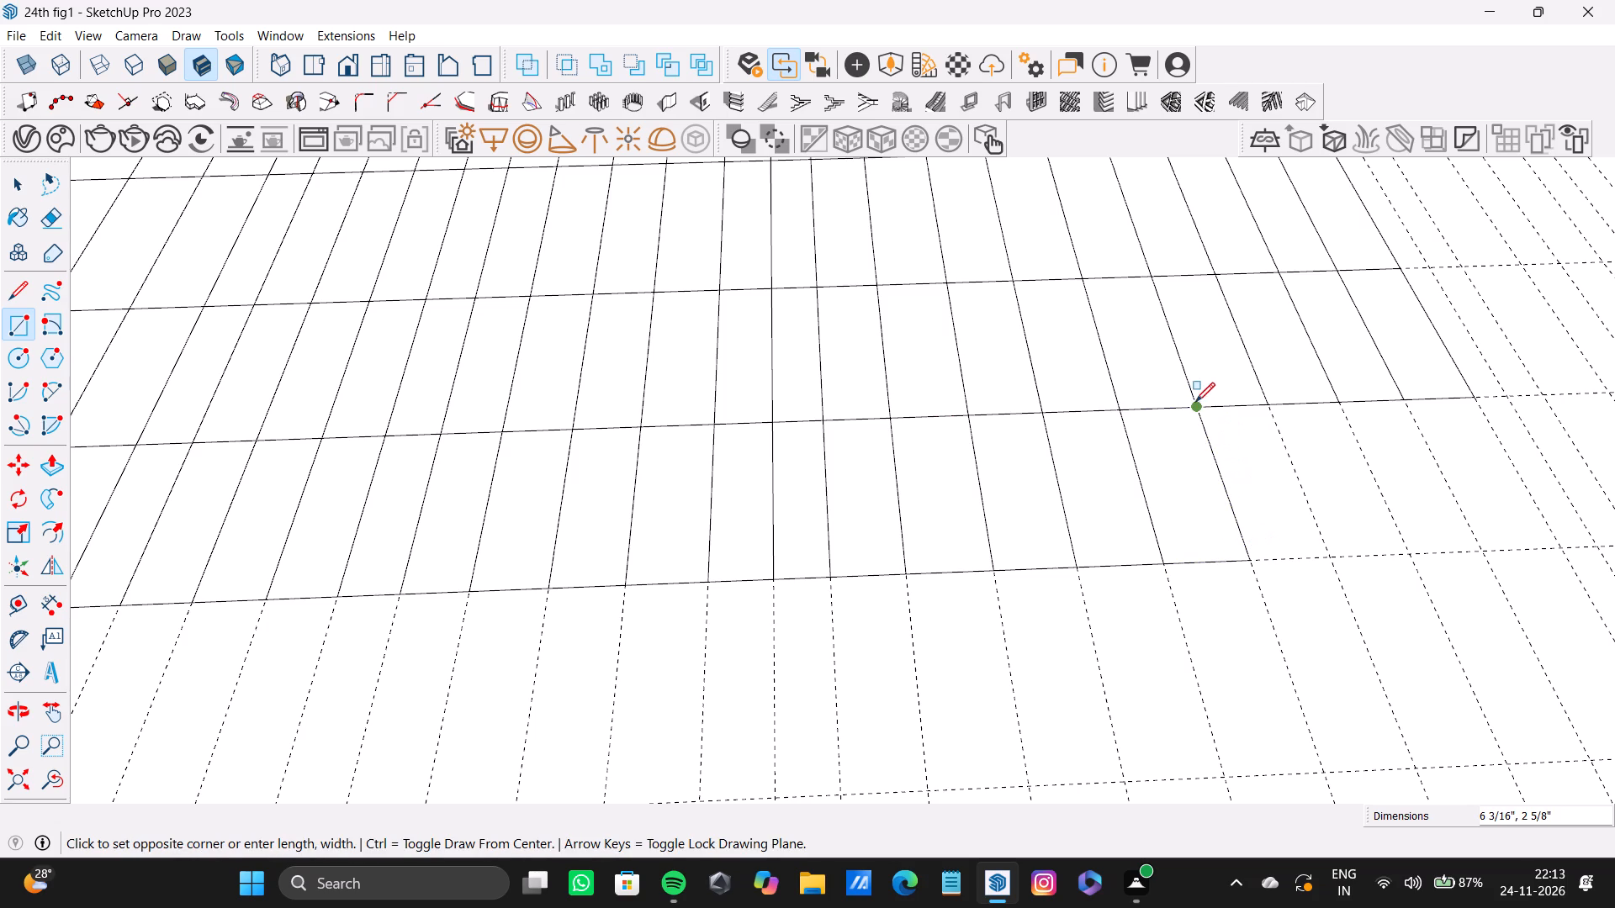
{"action": "left_click", "coordinate": [1329, 552]}
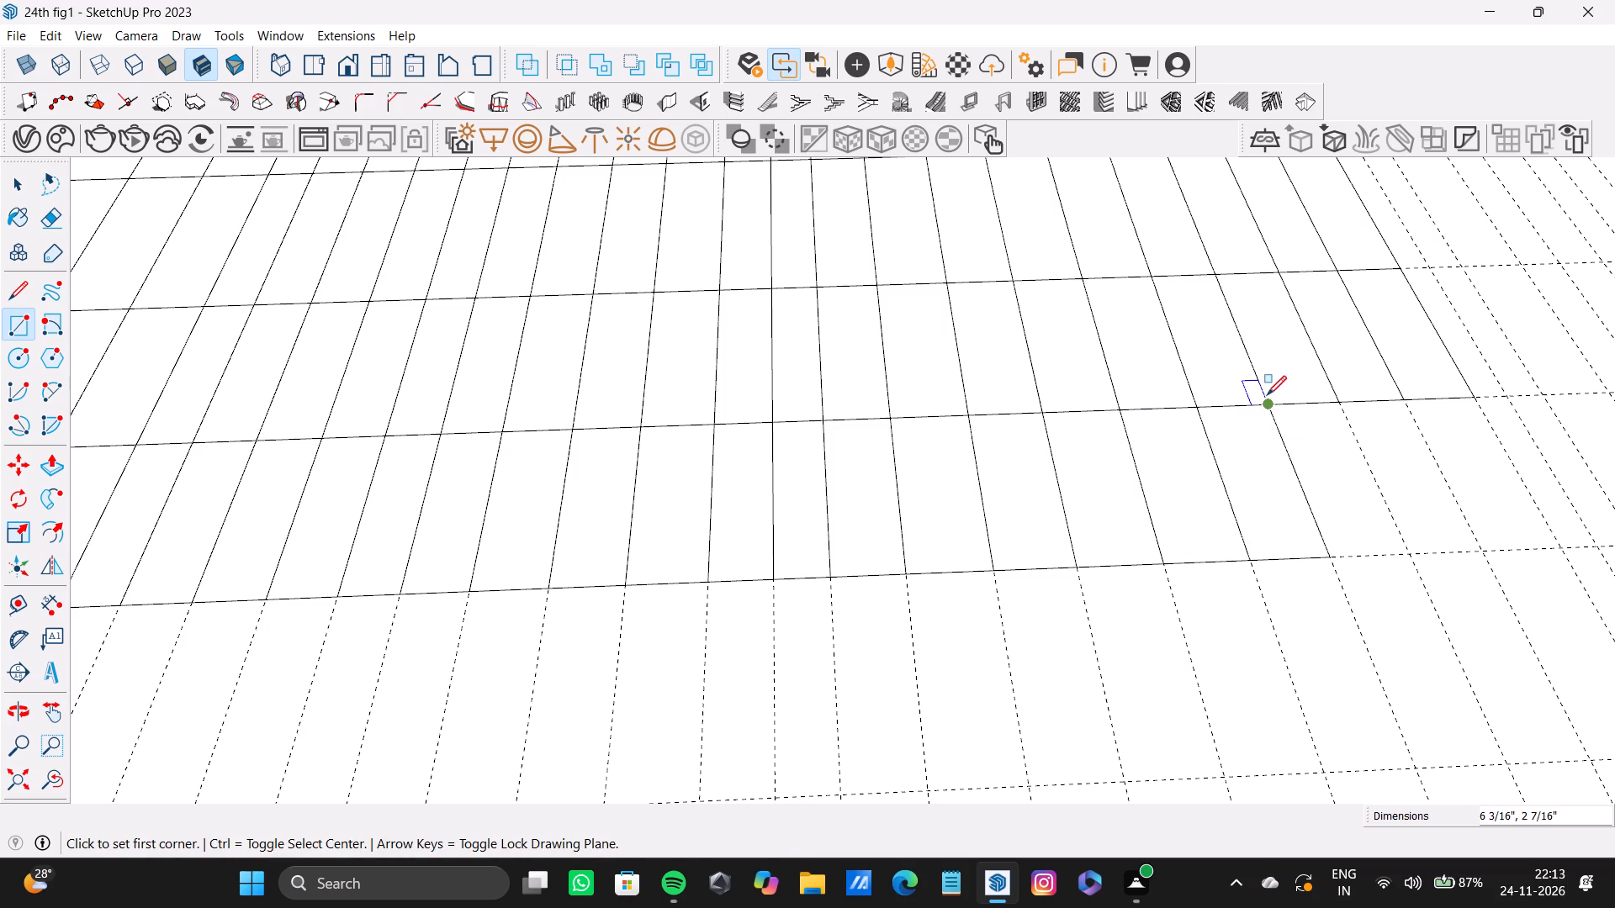
{"action": "left_click", "coordinate": [1267, 395]}
{"action": "left_click", "coordinate": [1410, 559]}
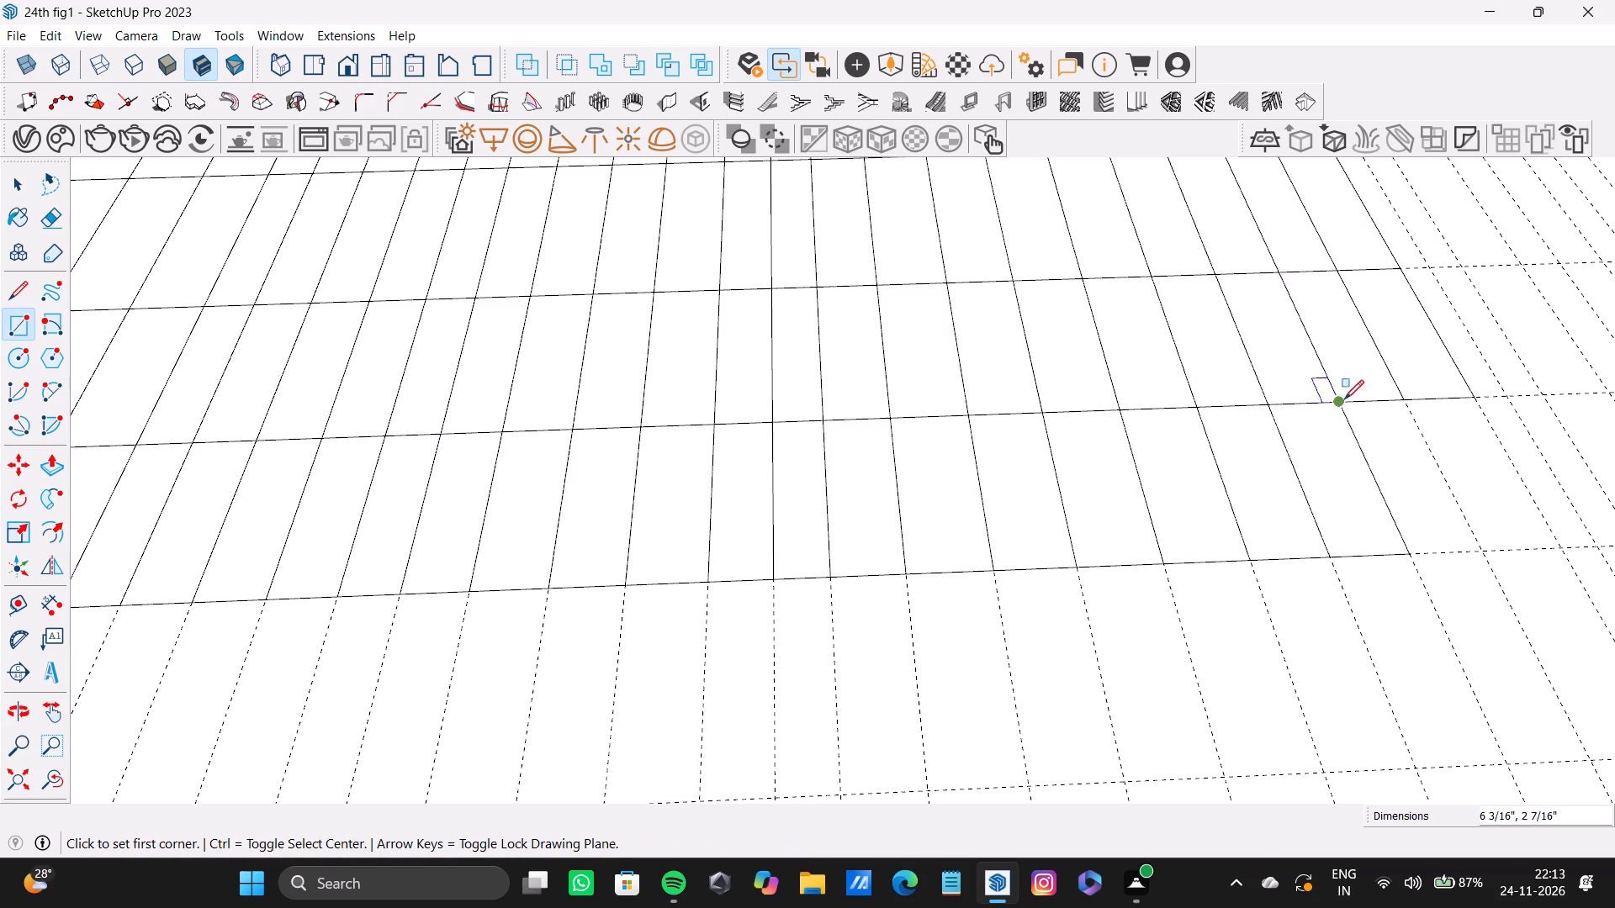
{"action": "left_click", "coordinate": [1332, 410]}
{"action": "left_click", "coordinate": [1479, 547]}
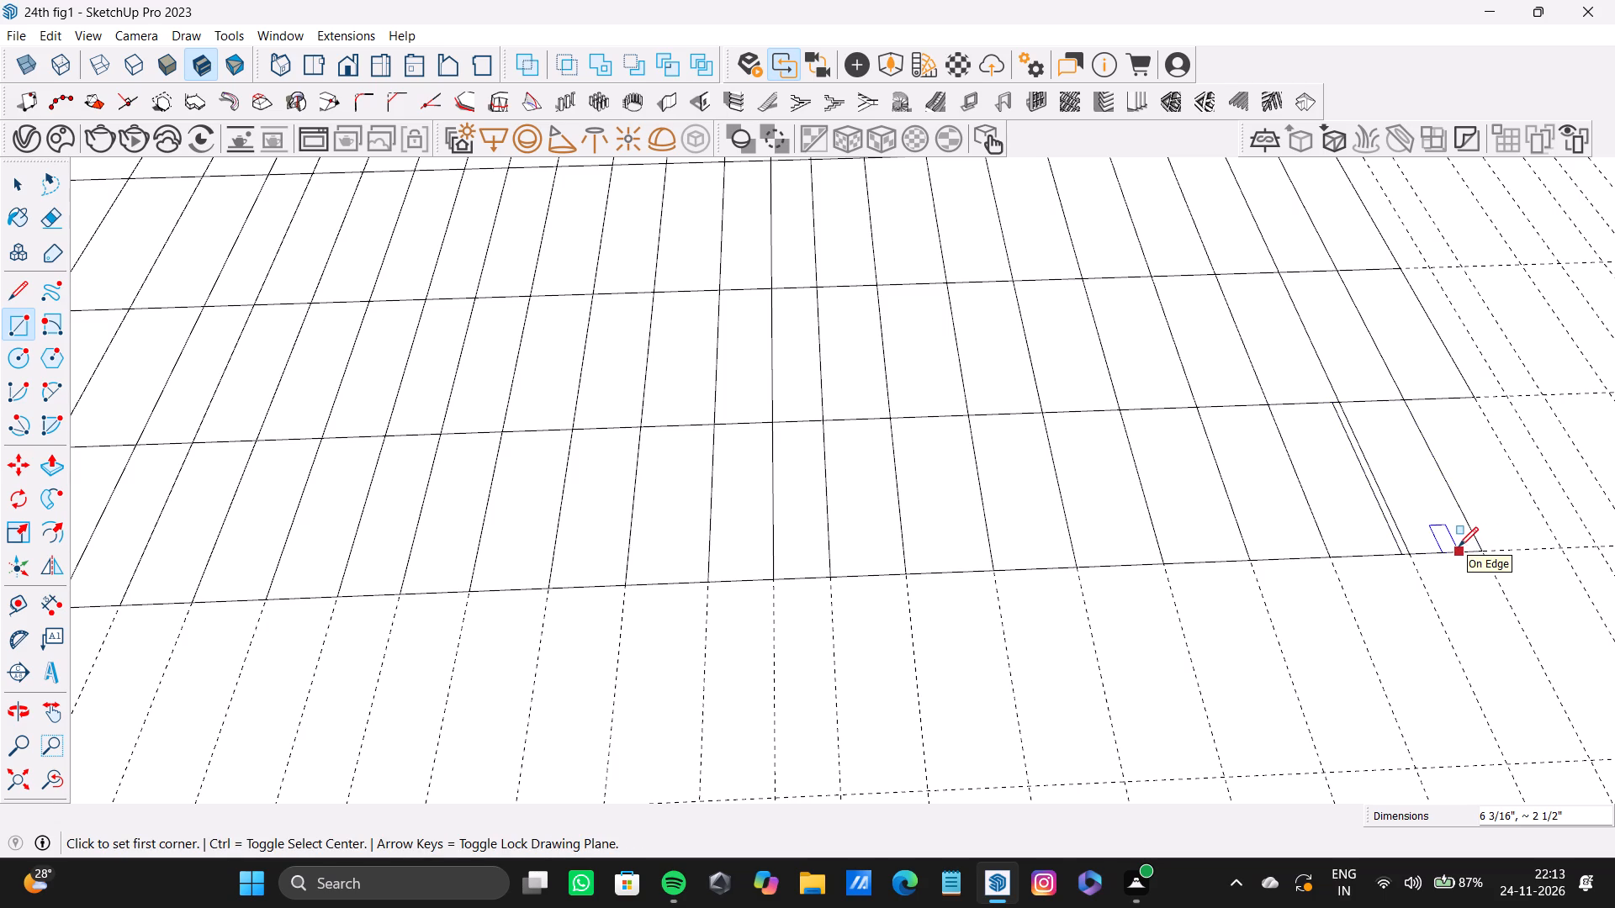
Trace the tenth row's first cell with a rectangle 6 5/8 inches long and about 3 7/8 inches wide.
{"action": "scroll", "coordinate": [1054, 430], "scroll_direction": "down", "scroll_amount": 4}
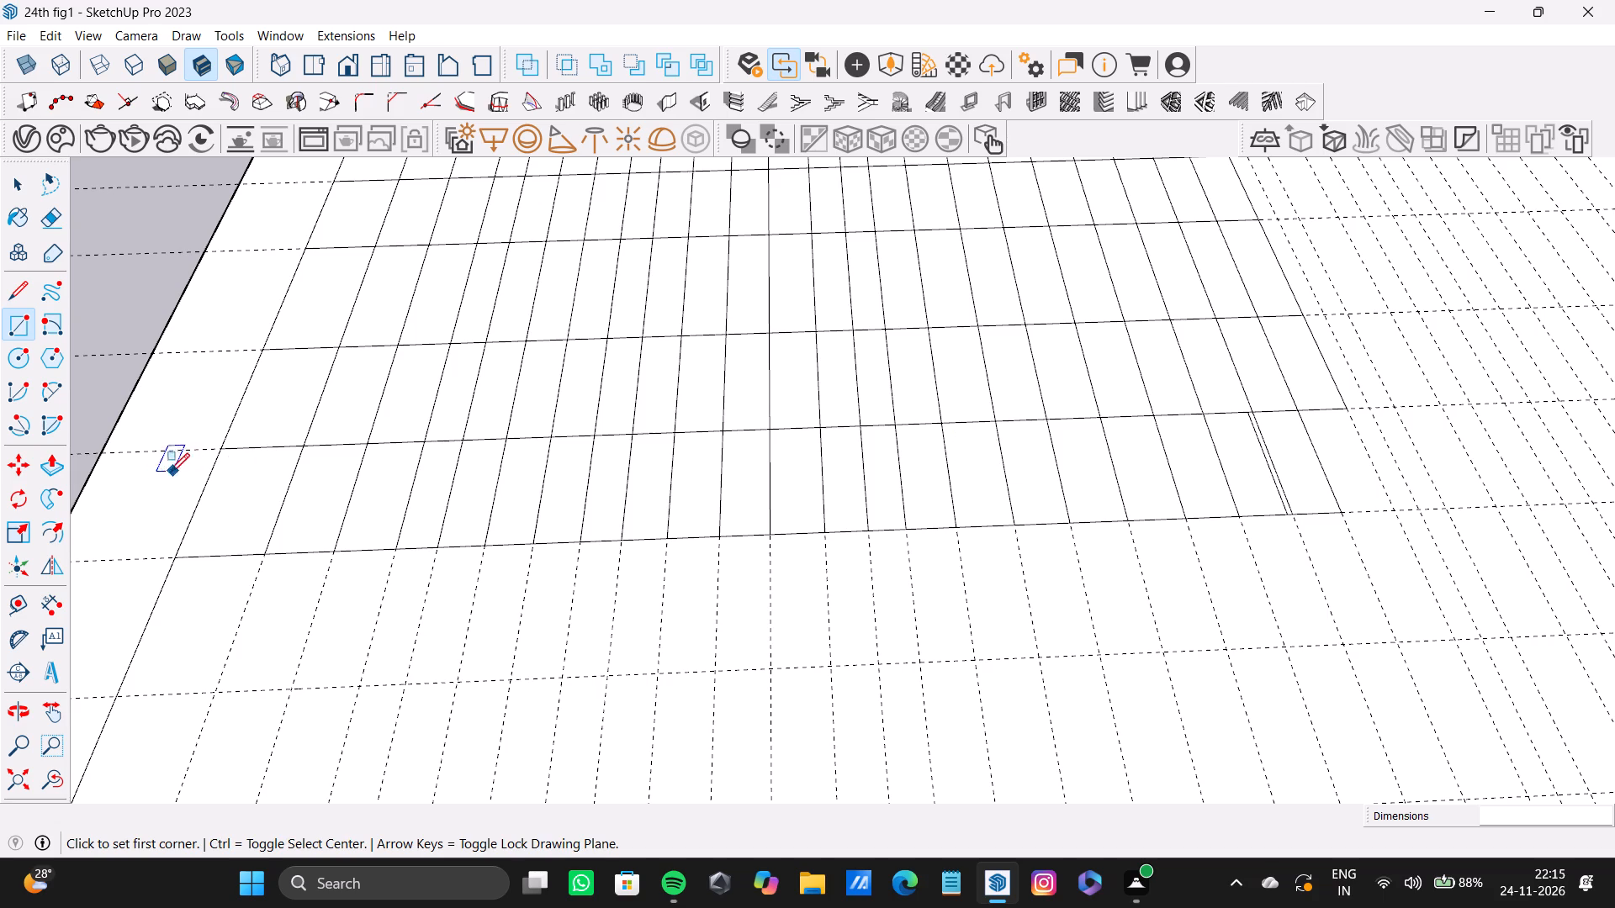
{"action": "left_click", "coordinate": [177, 554]}
{"action": "left_click", "coordinate": [212, 698]}
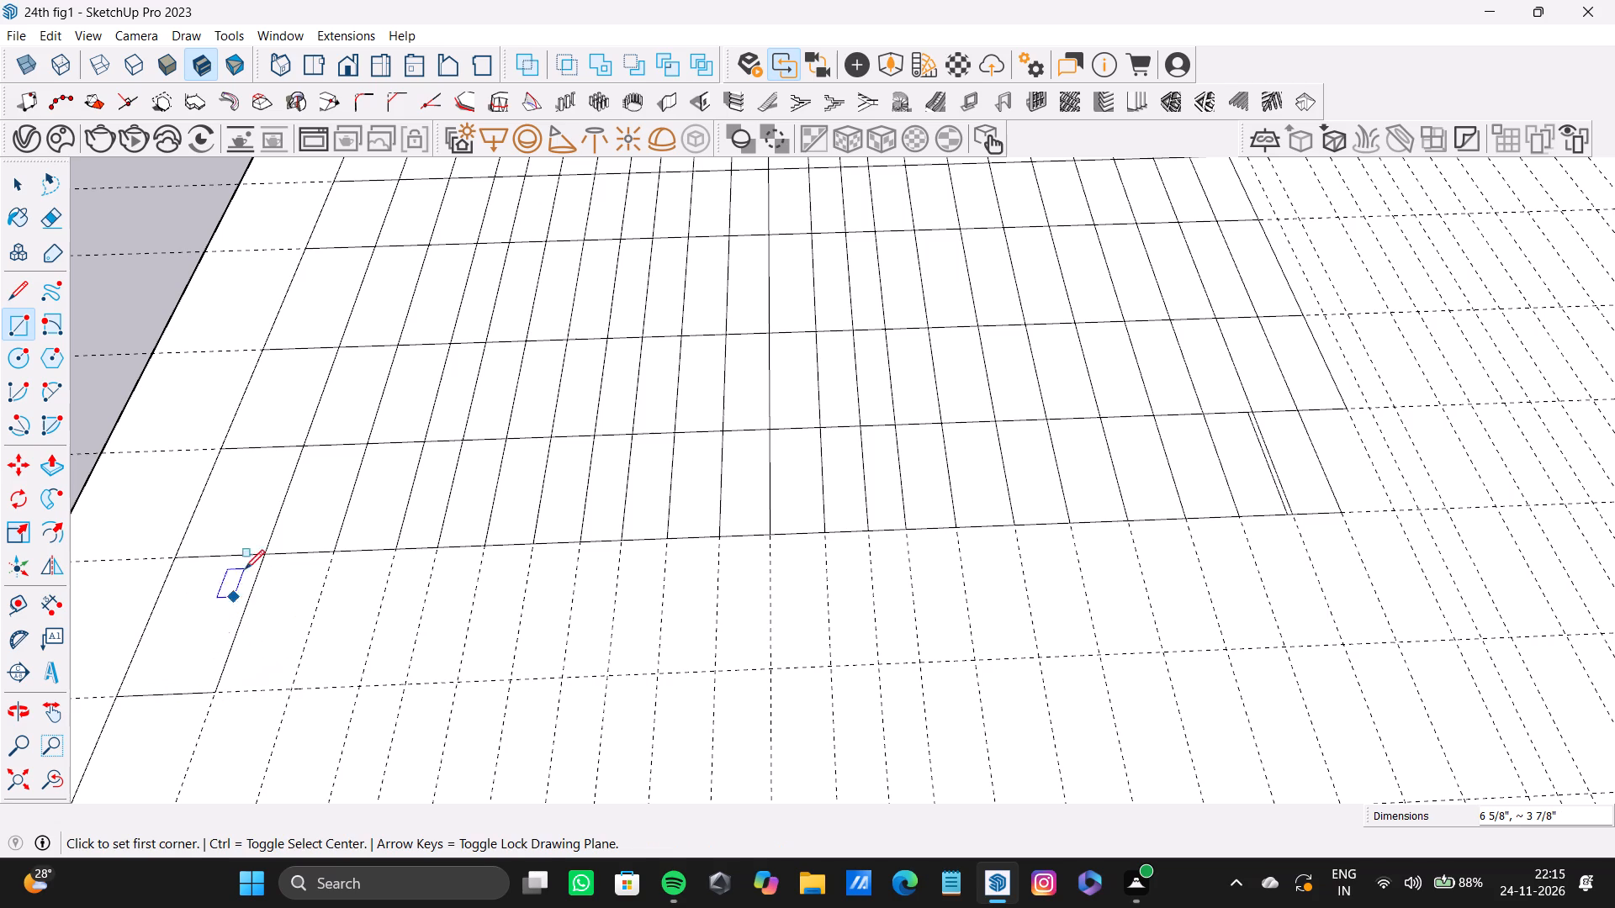
Trace the tenth row's next four cells with 6 5/8-inch-long rectangles, the first 3 inches and the second 2 11/16 inches wide.
{"action": "left_click_drag", "start_coordinate": [266, 549], "coordinate": [269, 557]}
{"action": "left_click_drag", "start_coordinate": [294, 690], "coordinate": [294, 678]}
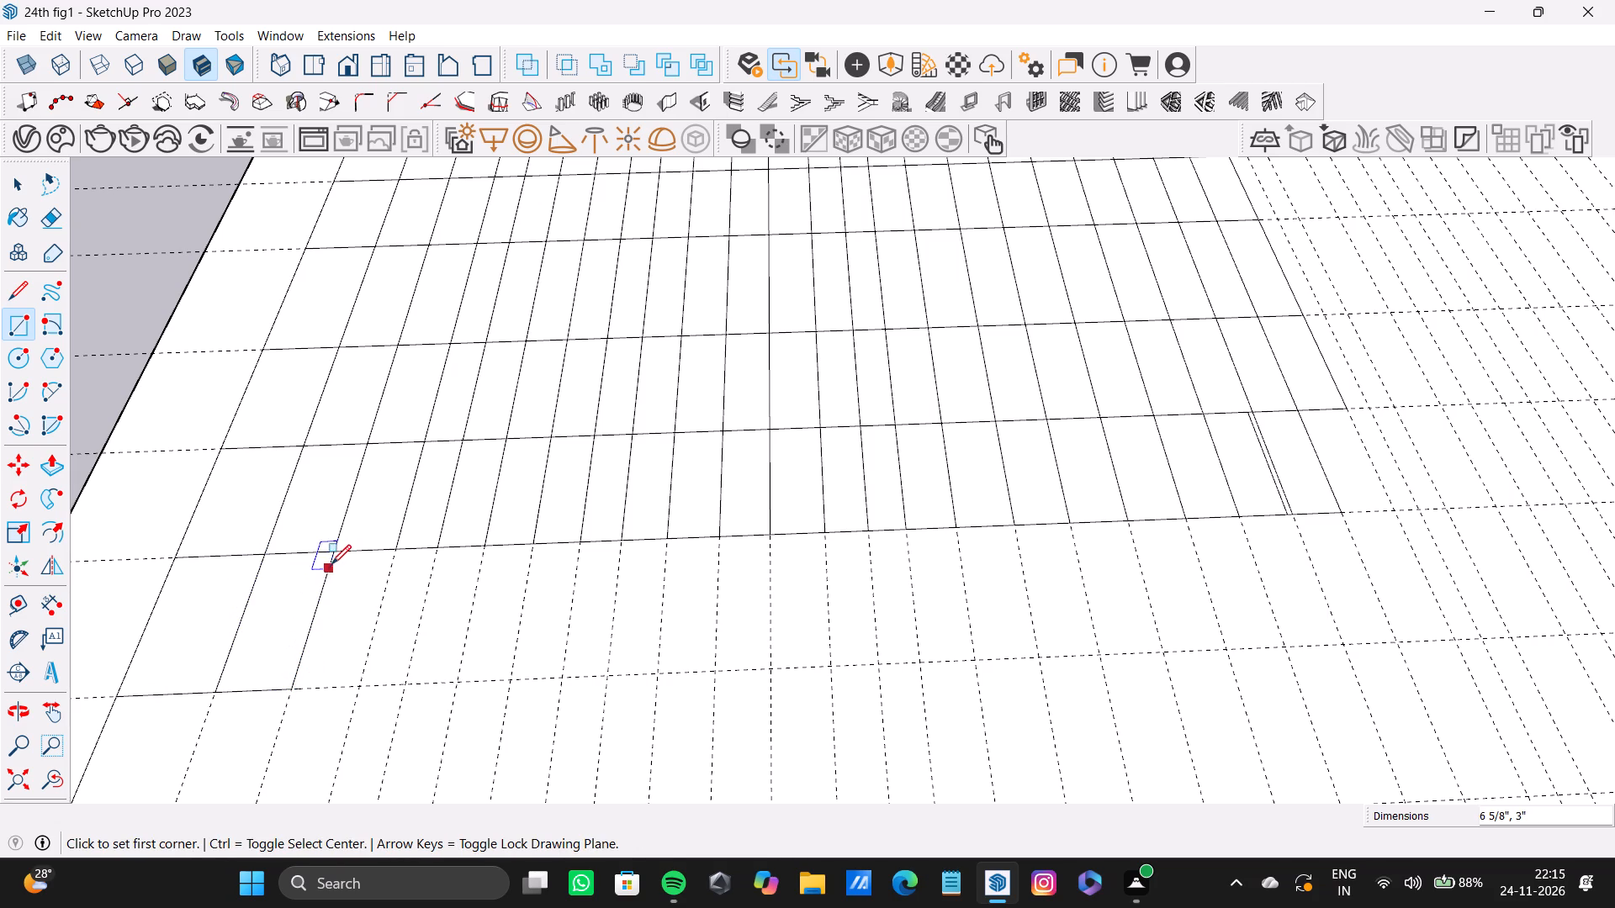
{"action": "left_click", "coordinate": [334, 547]}
{"action": "left_click", "coordinate": [363, 688]}
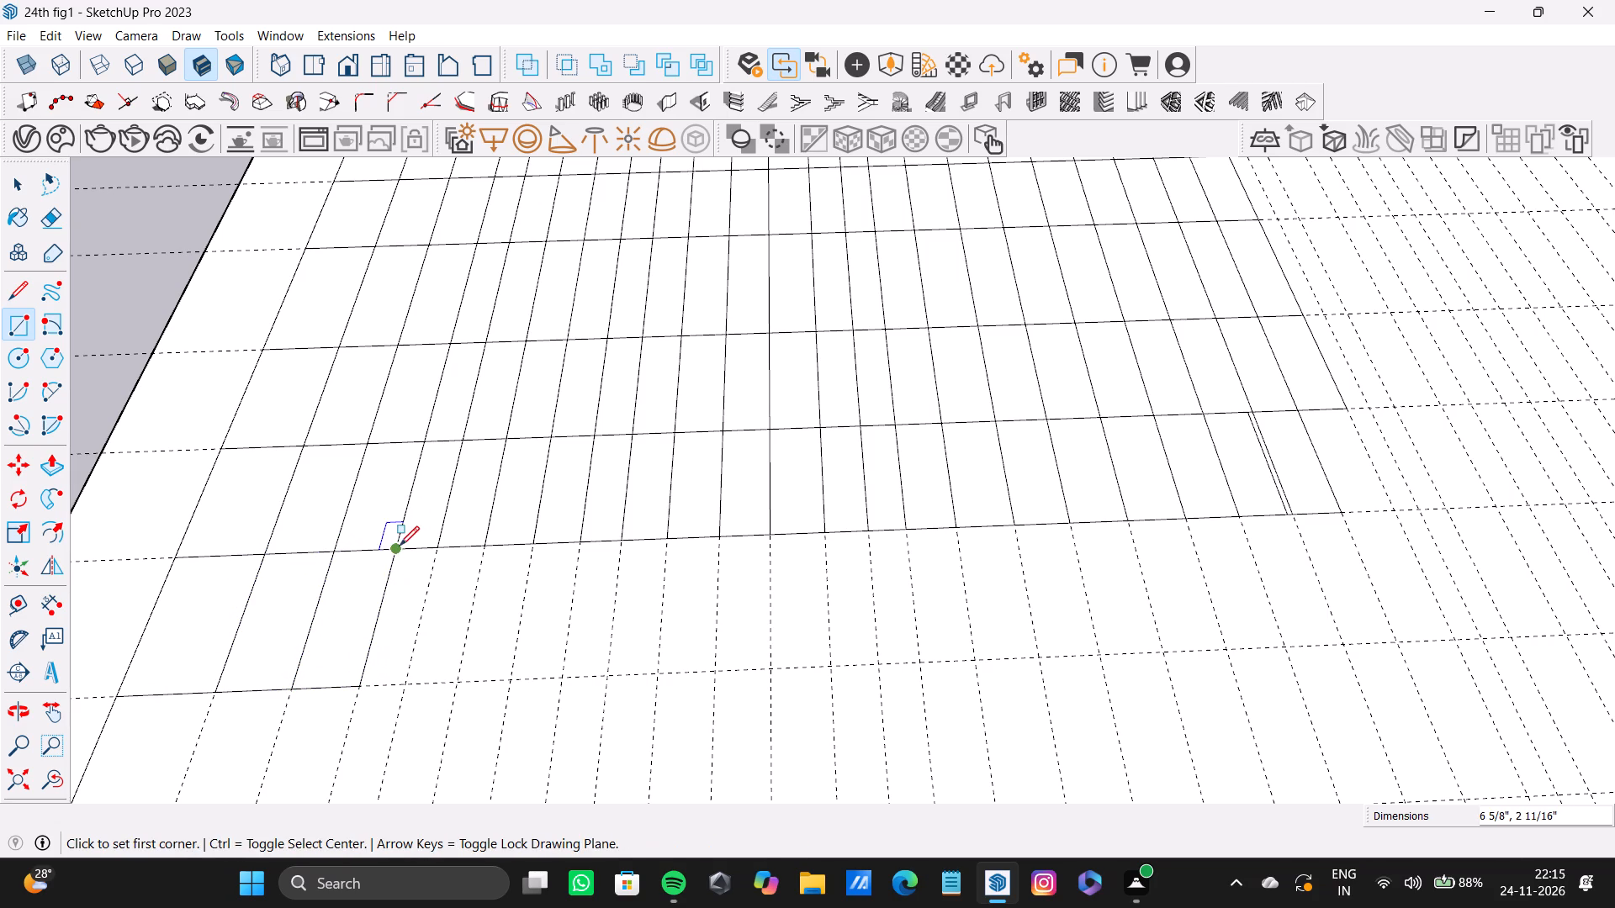
{"action": "left_click", "coordinate": [400, 546]}
{"action": "left_click", "coordinate": [405, 685]}
{"action": "left_click", "coordinate": [434, 553]}
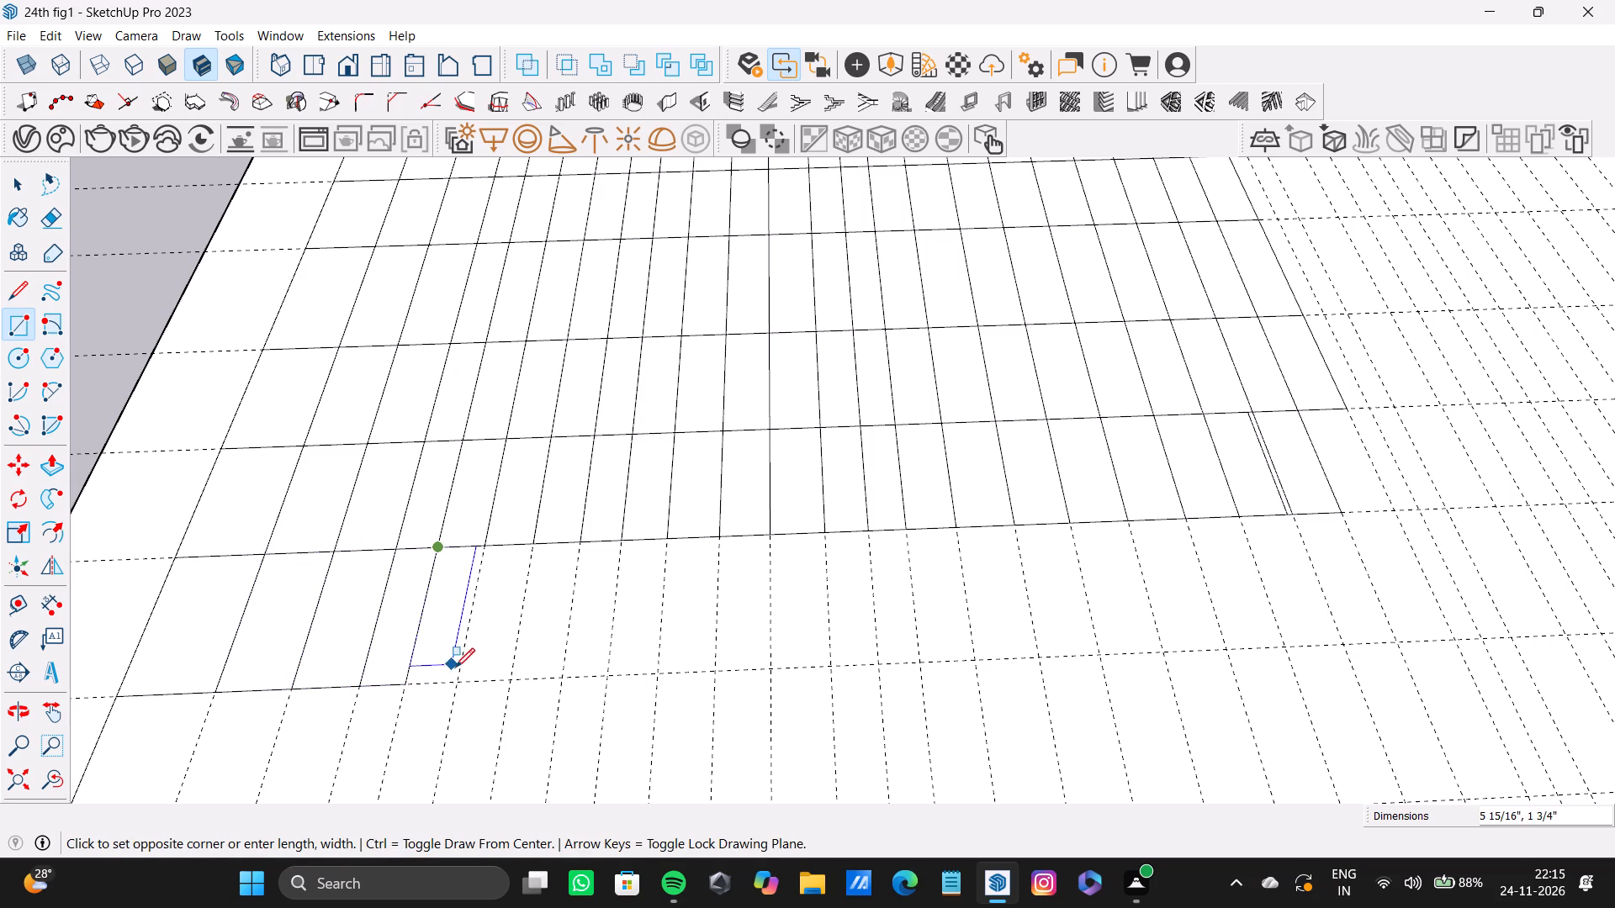
{"action": "left_click", "coordinate": [458, 682]}
Trace the next three tenth-row cells with 6 5/8-inch-long rectangles, 2 1/8, 2 1/16 and 1 13/16 inches wide.
{"action": "left_click", "coordinate": [488, 549]}
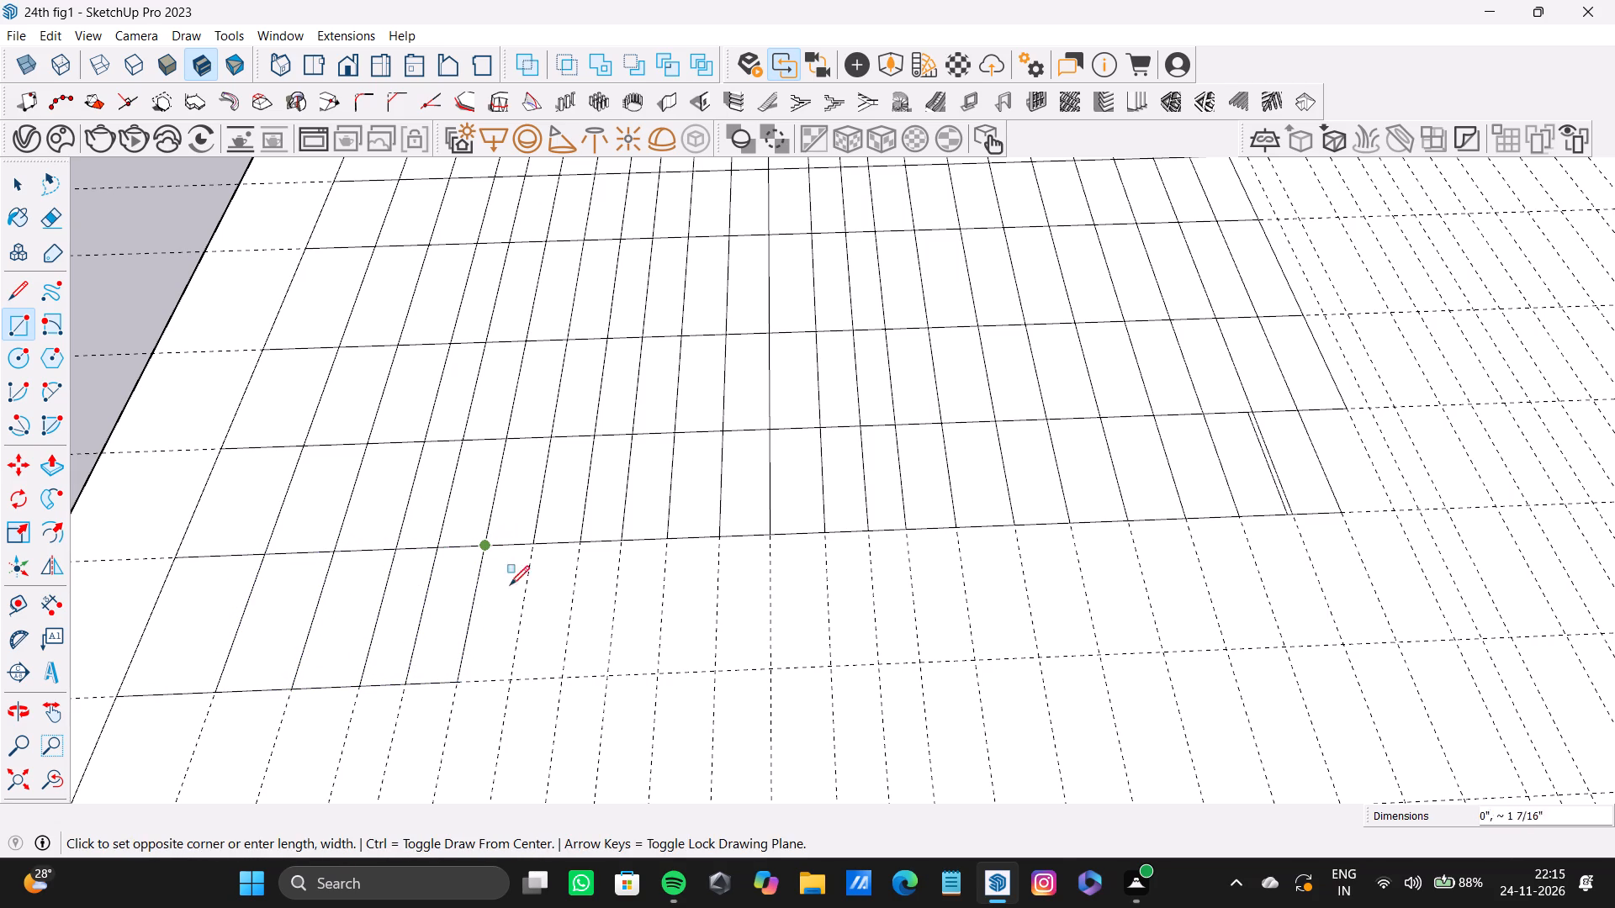
{"action": "left_click", "coordinate": [506, 685]}
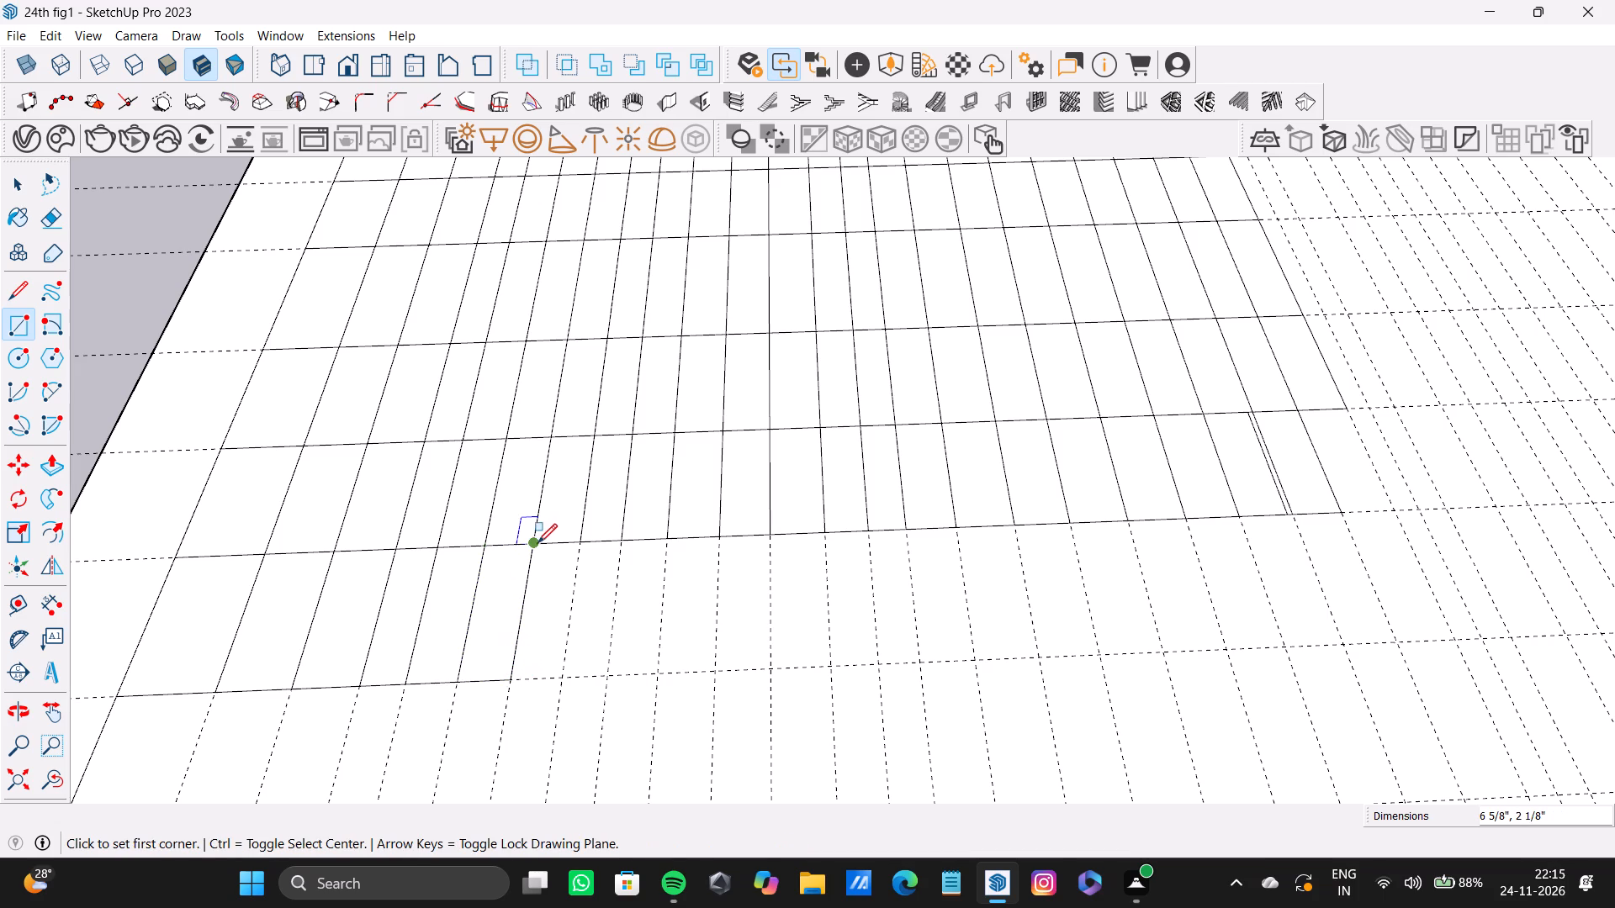
{"action": "left_click", "coordinate": [538, 538]}
{"action": "left_click", "coordinate": [560, 675]}
{"action": "left_click", "coordinate": [575, 543]}
{"action": "left_click", "coordinate": [607, 673]}
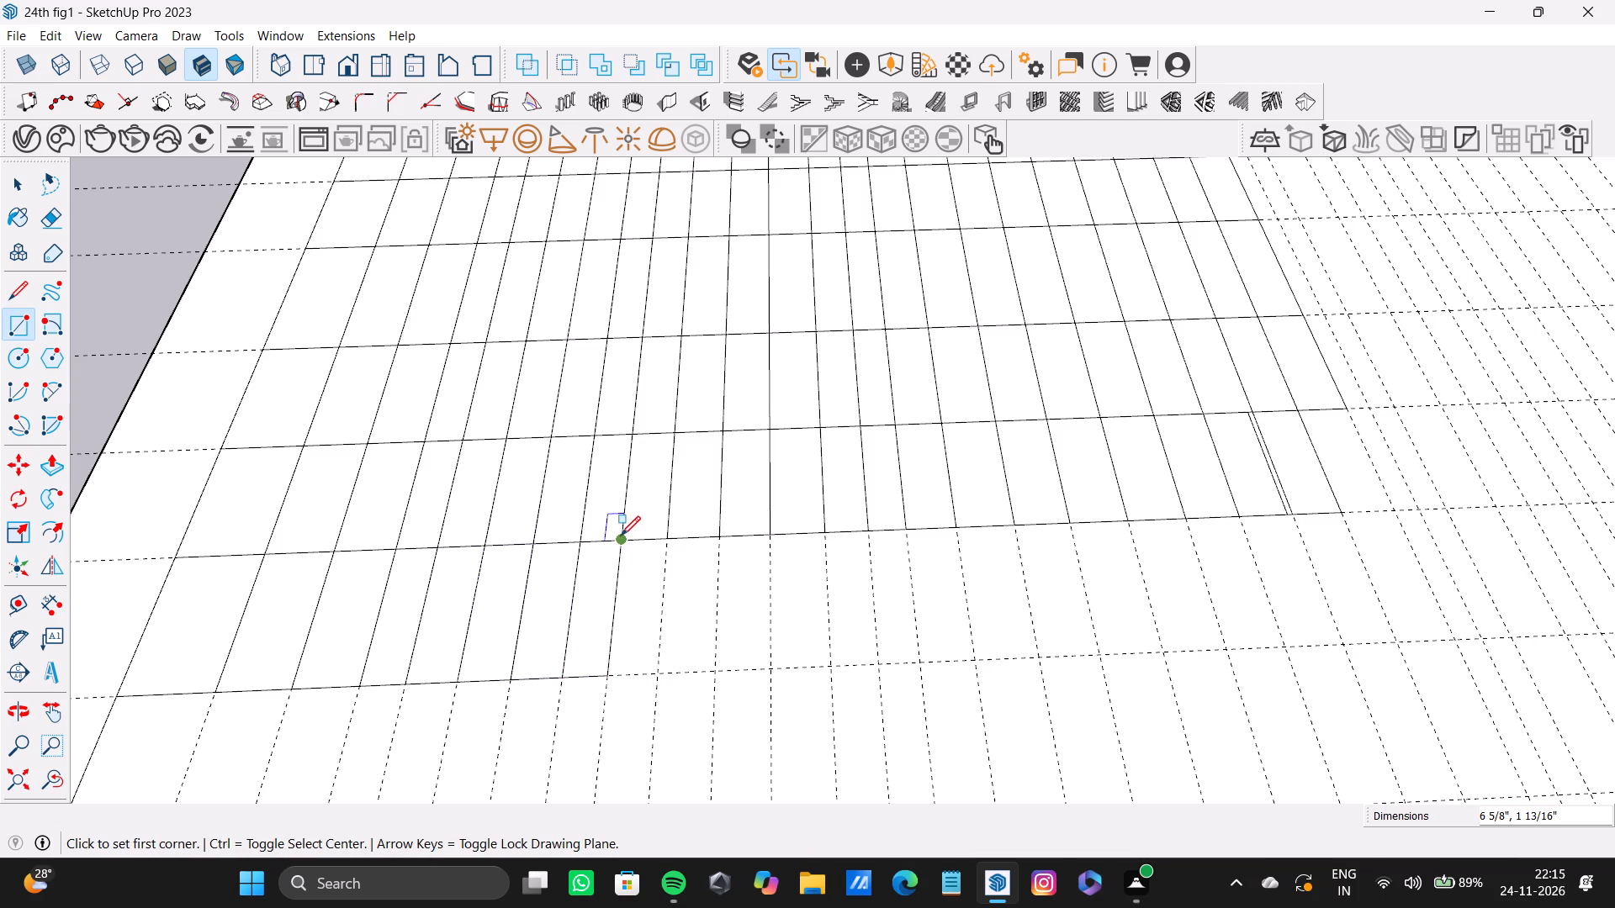
Trace the next three tenth-row cells with 6 5/8-inch-long rectangles, about 2, 2 5/16 and 2 1/4 inches wide.
{"action": "left_click", "coordinate": [621, 536]}
{"action": "left_click", "coordinate": [655, 678]}
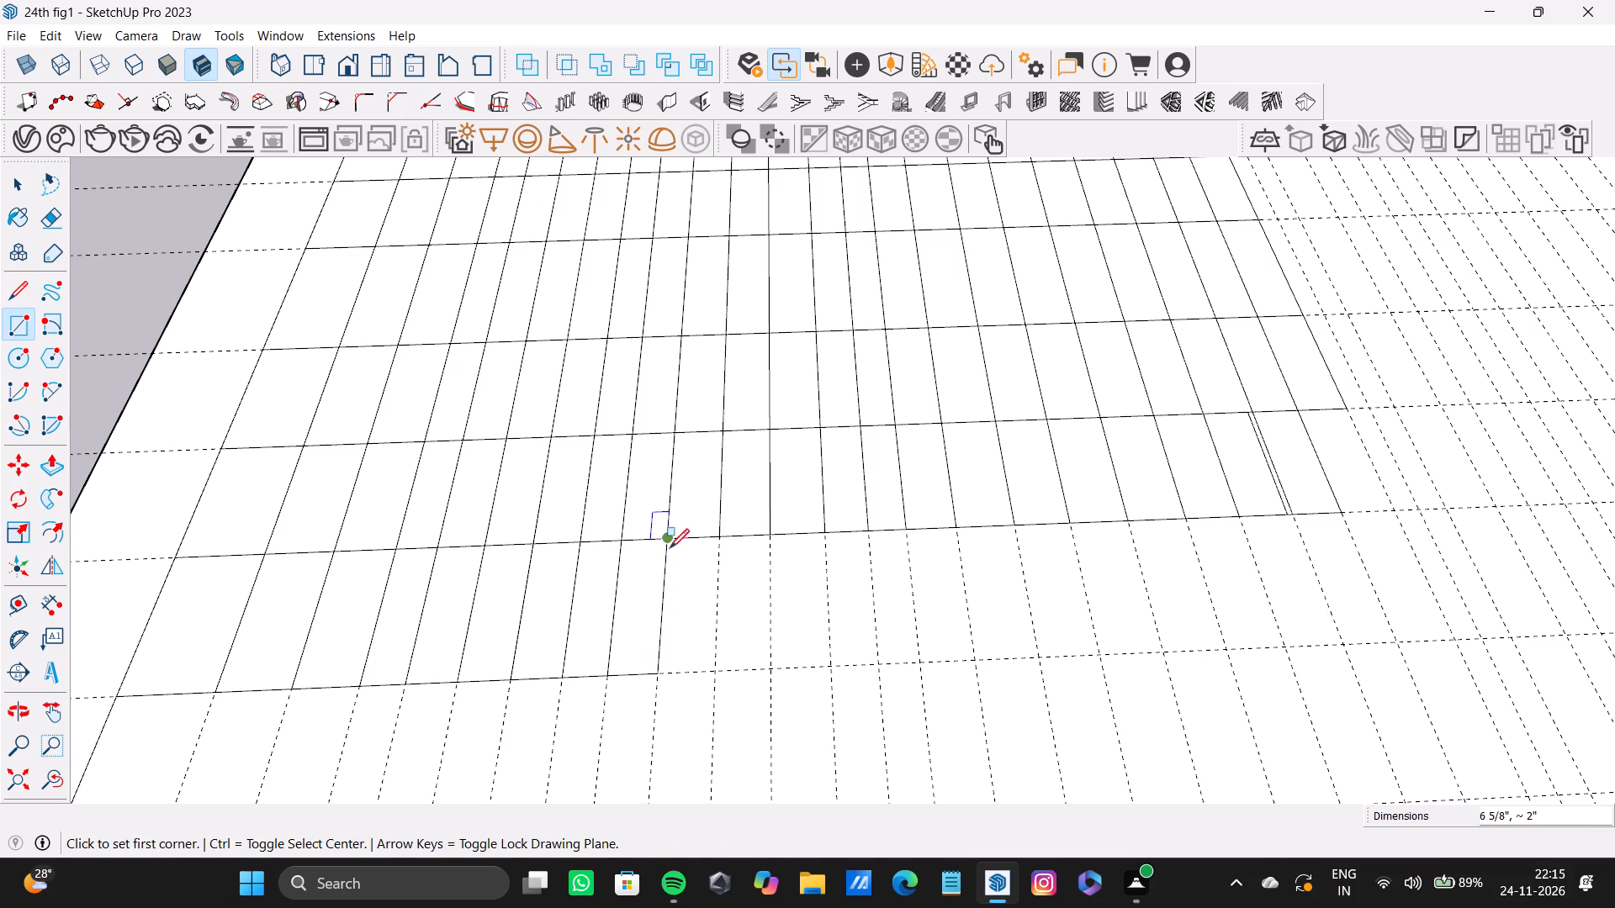
{"action": "left_click_drag", "start_coordinate": [663, 544], "coordinate": [675, 554]}
{"action": "left_click", "coordinate": [714, 669]}
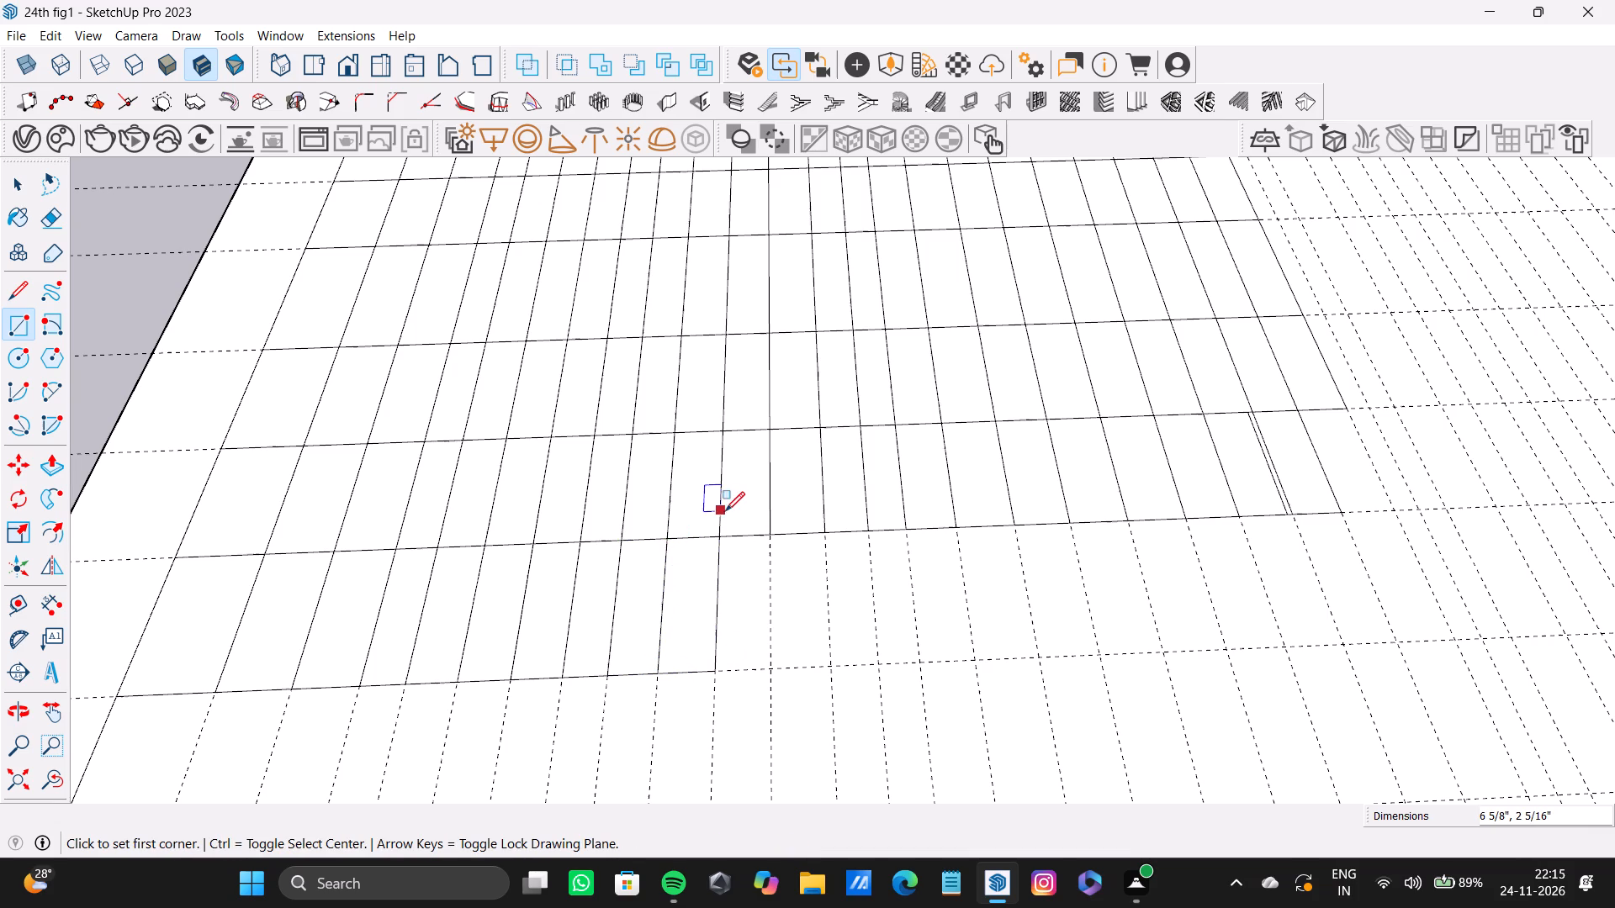
{"action": "left_click_drag", "start_coordinate": [722, 531], "coordinate": [727, 542]}
{"action": "left_click", "coordinate": [770, 666]}
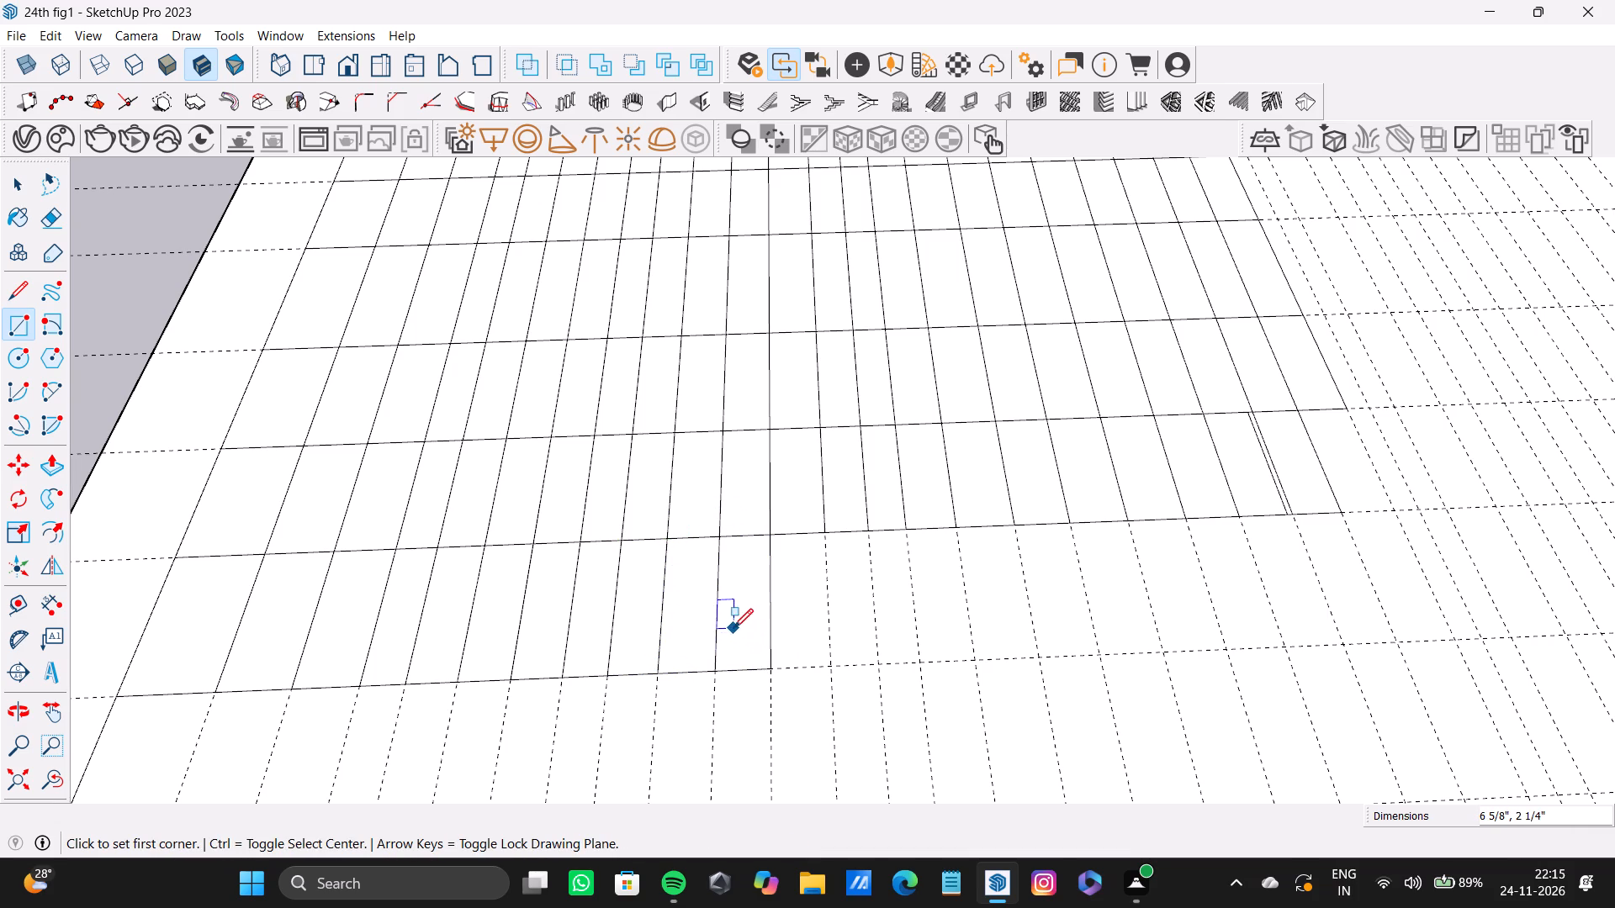
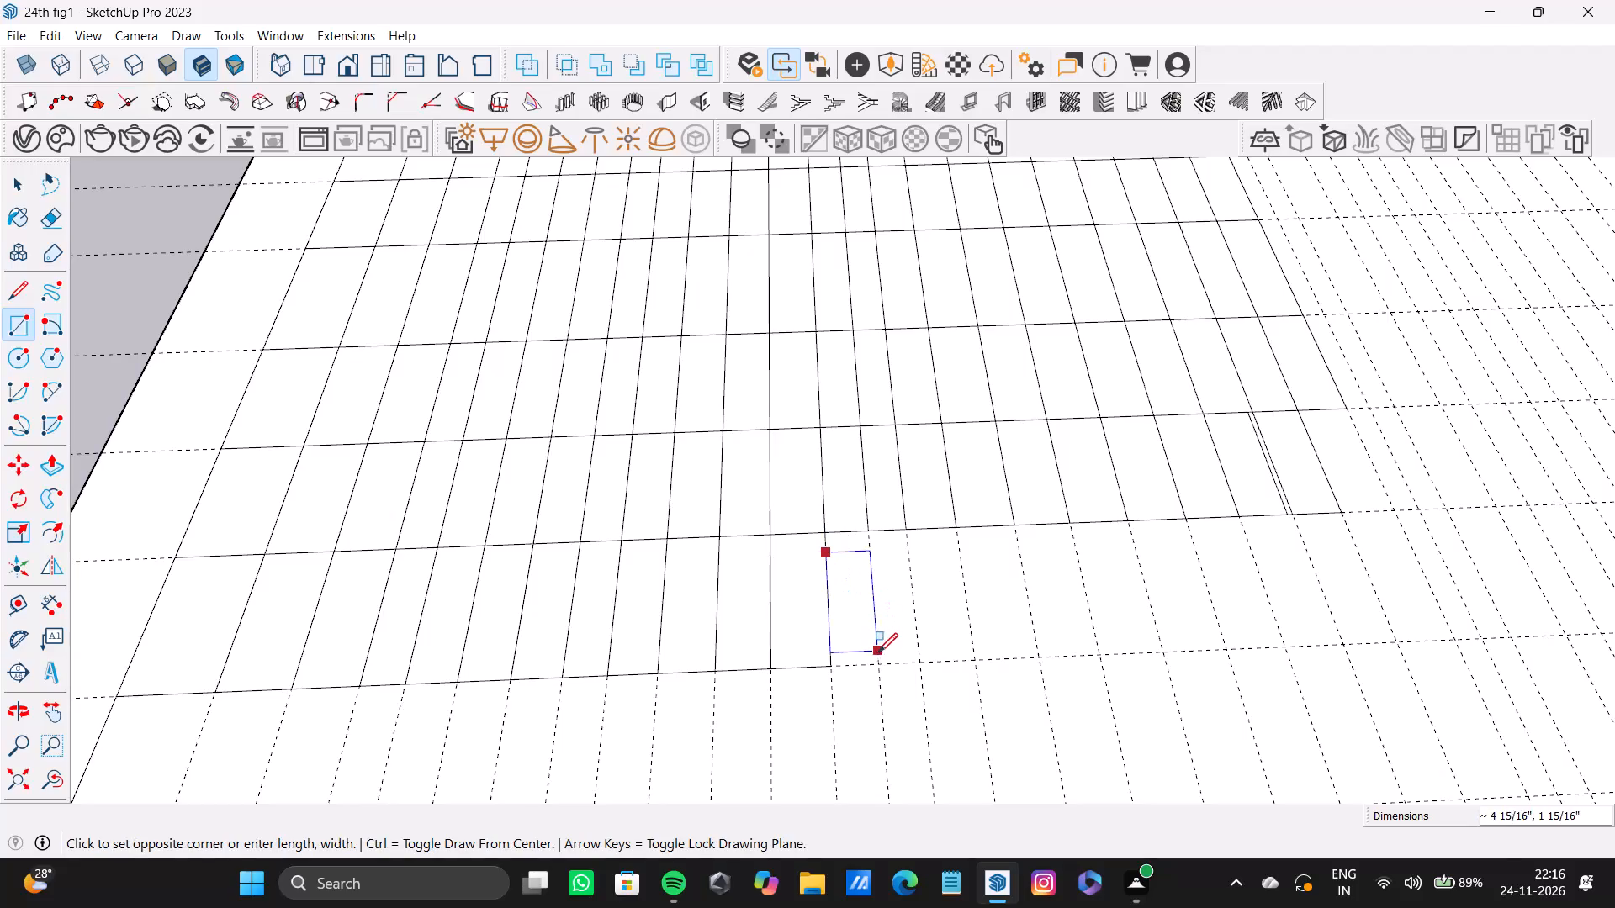
Draw six side-by-side rectangles along the guide grid's unfinished front row, most about 6 5/8" long, with widths from about 1 7/16" to 2 7/8".
{"action": "left_click", "coordinate": [878, 664]}
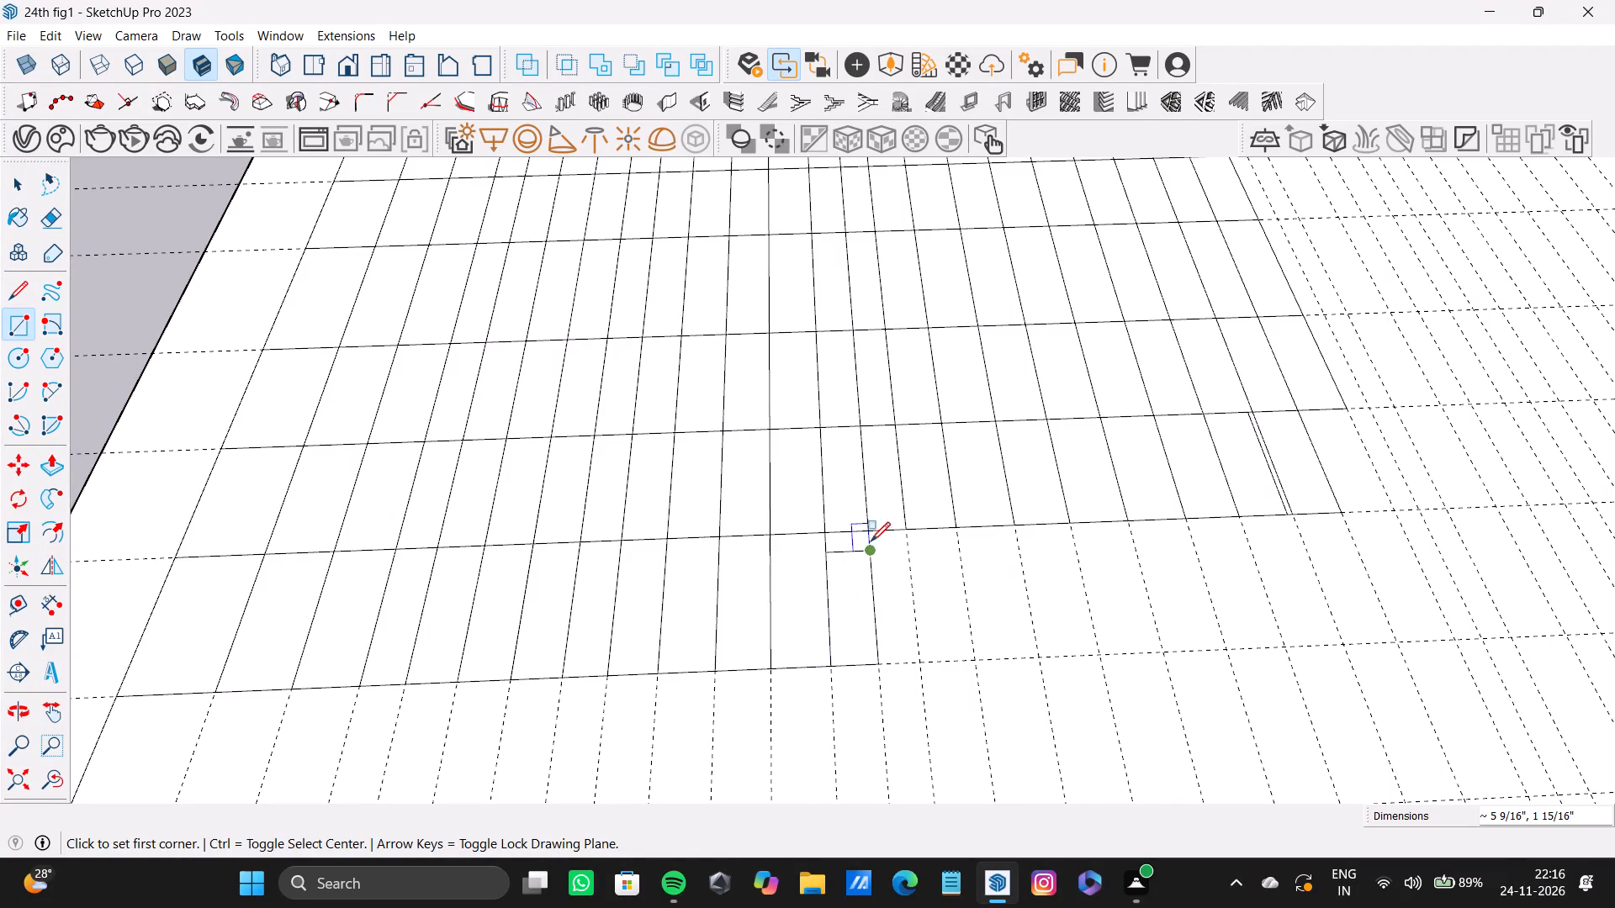
{"action": "left_click", "coordinate": [871, 522]}
{"action": "left_click", "coordinate": [914, 666]}
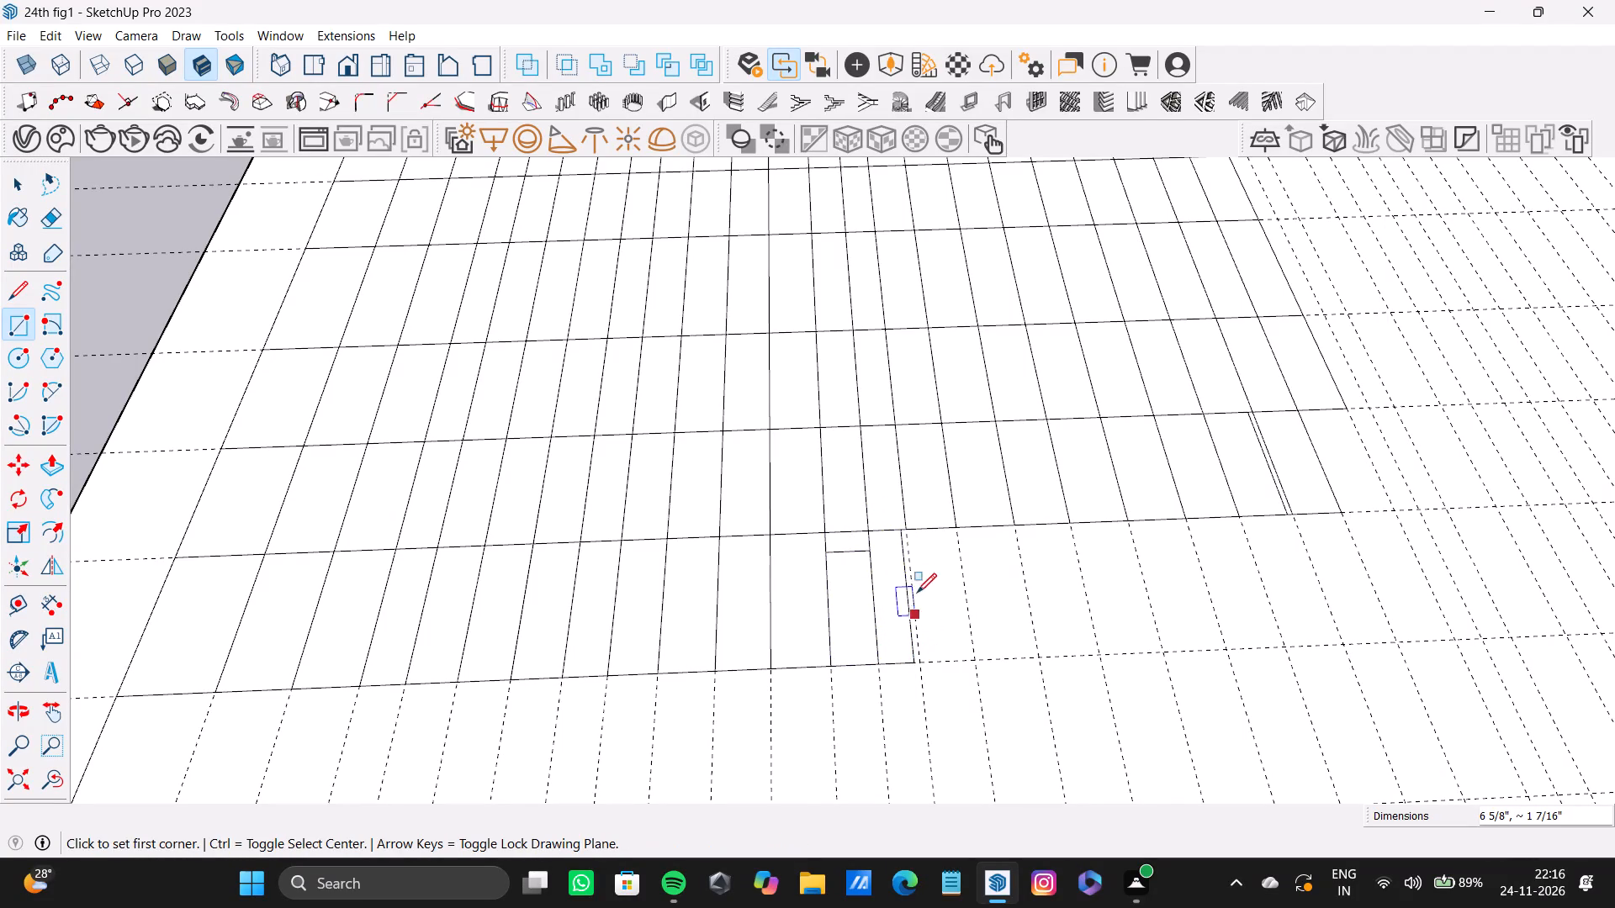
{"action": "left_click", "coordinate": [903, 533]}
{"action": "left_click", "coordinate": [970, 657]}
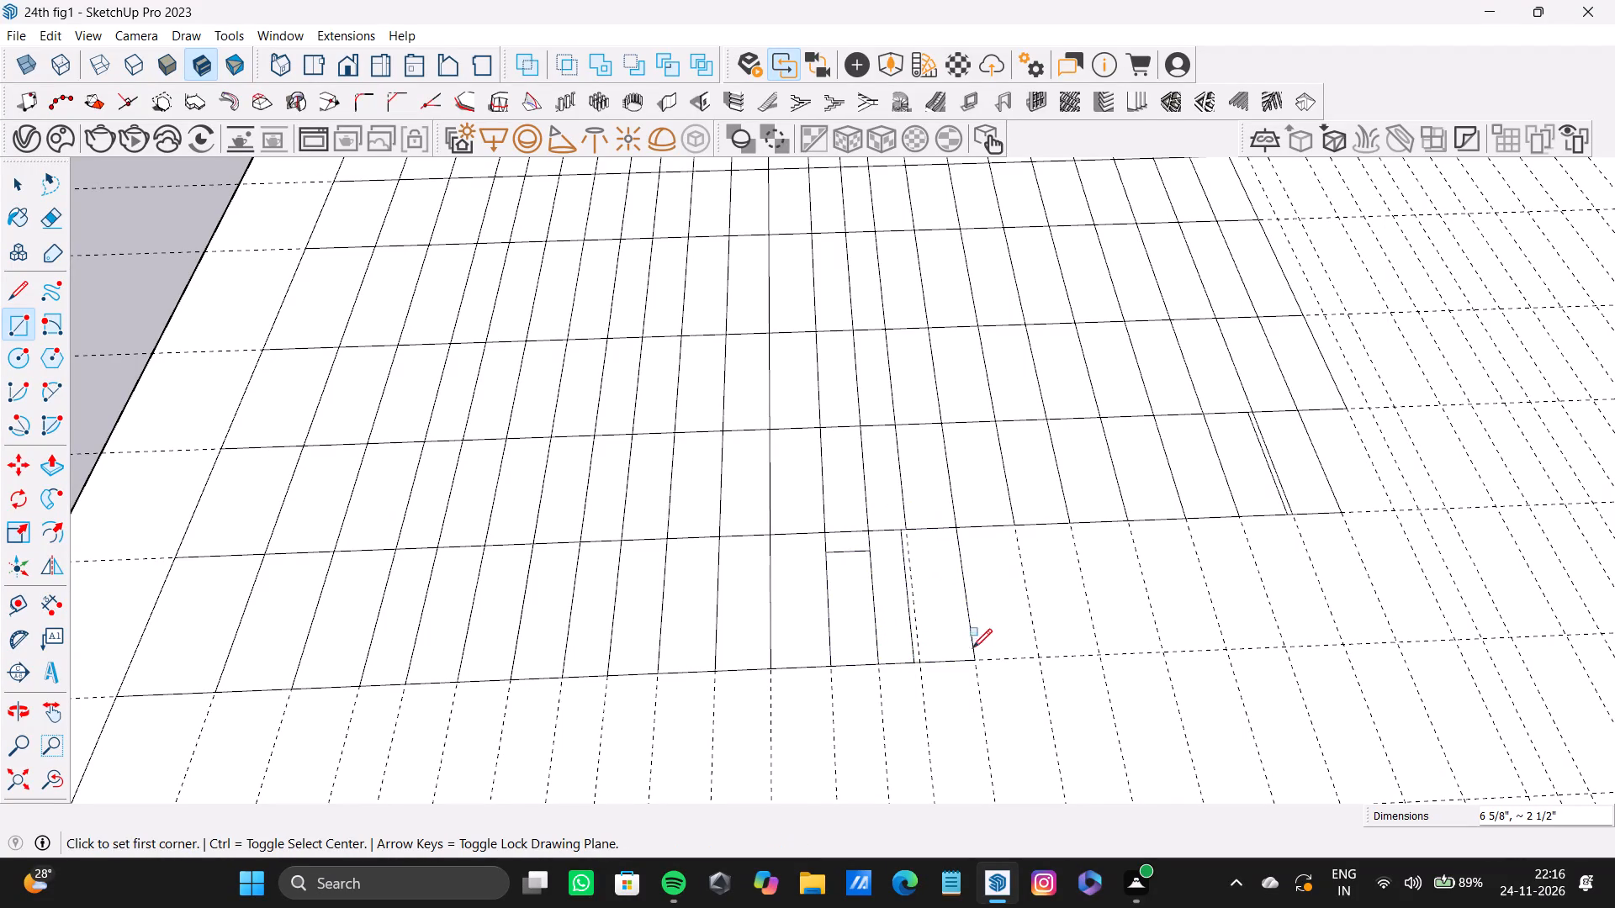
{"action": "left_click", "coordinate": [956, 531]}
{"action": "left_click", "coordinate": [1045, 657]}
{"action": "left_click_drag", "start_coordinate": [1017, 522], "coordinate": [1031, 529]}
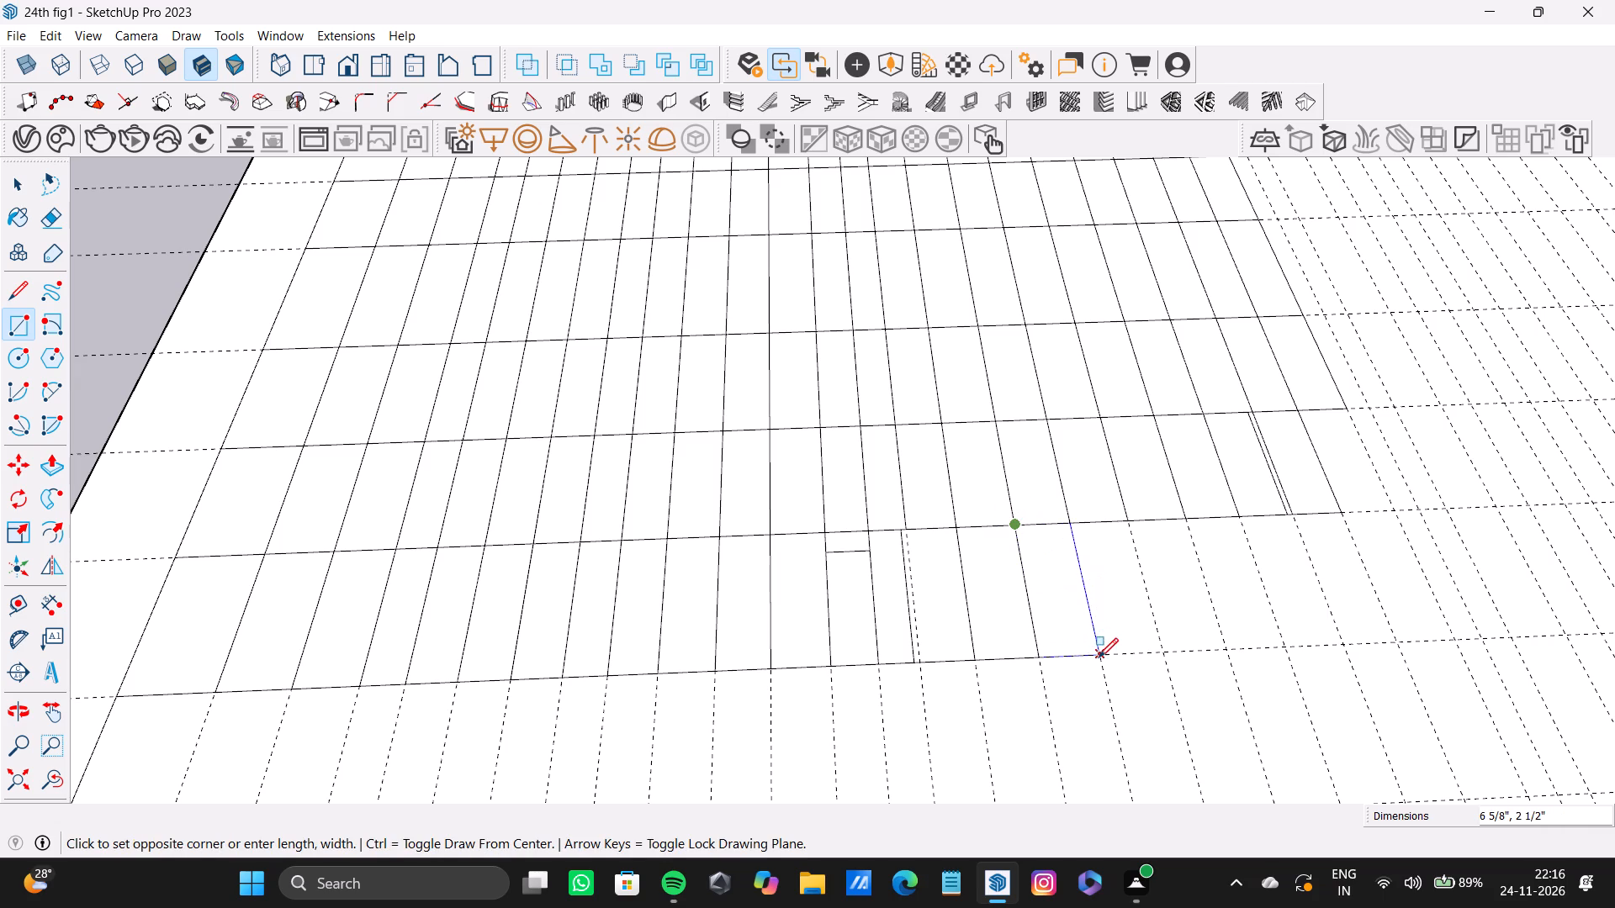
{"action": "left_click", "coordinate": [1099, 657]}
{"action": "left_click", "coordinate": [1072, 519]}
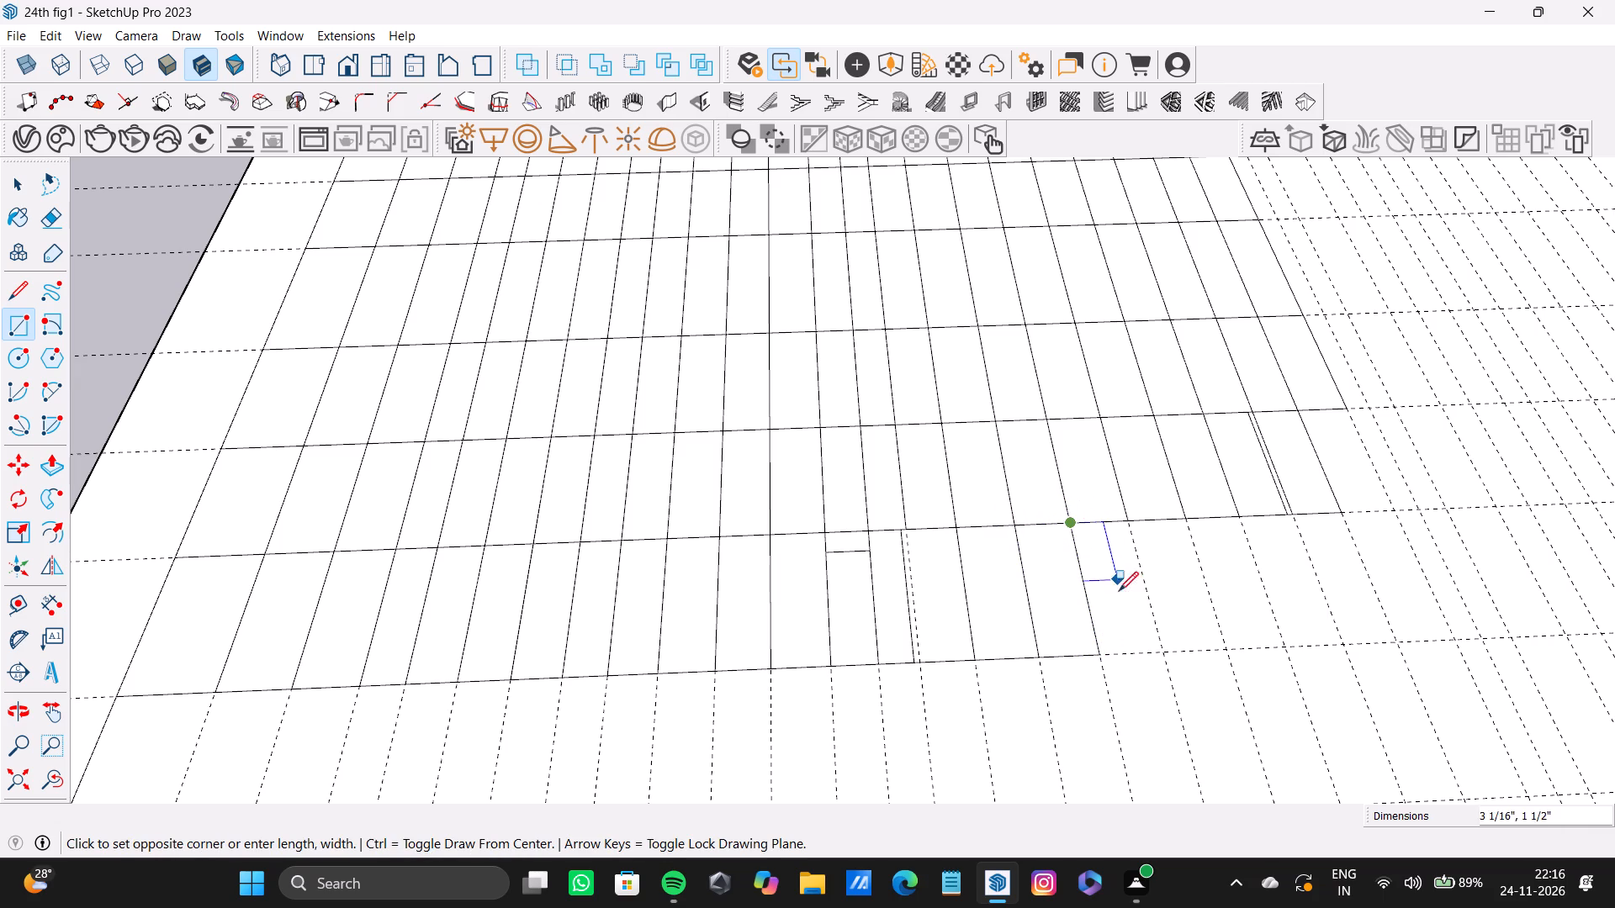
{"action": "left_click", "coordinate": [1162, 653]}
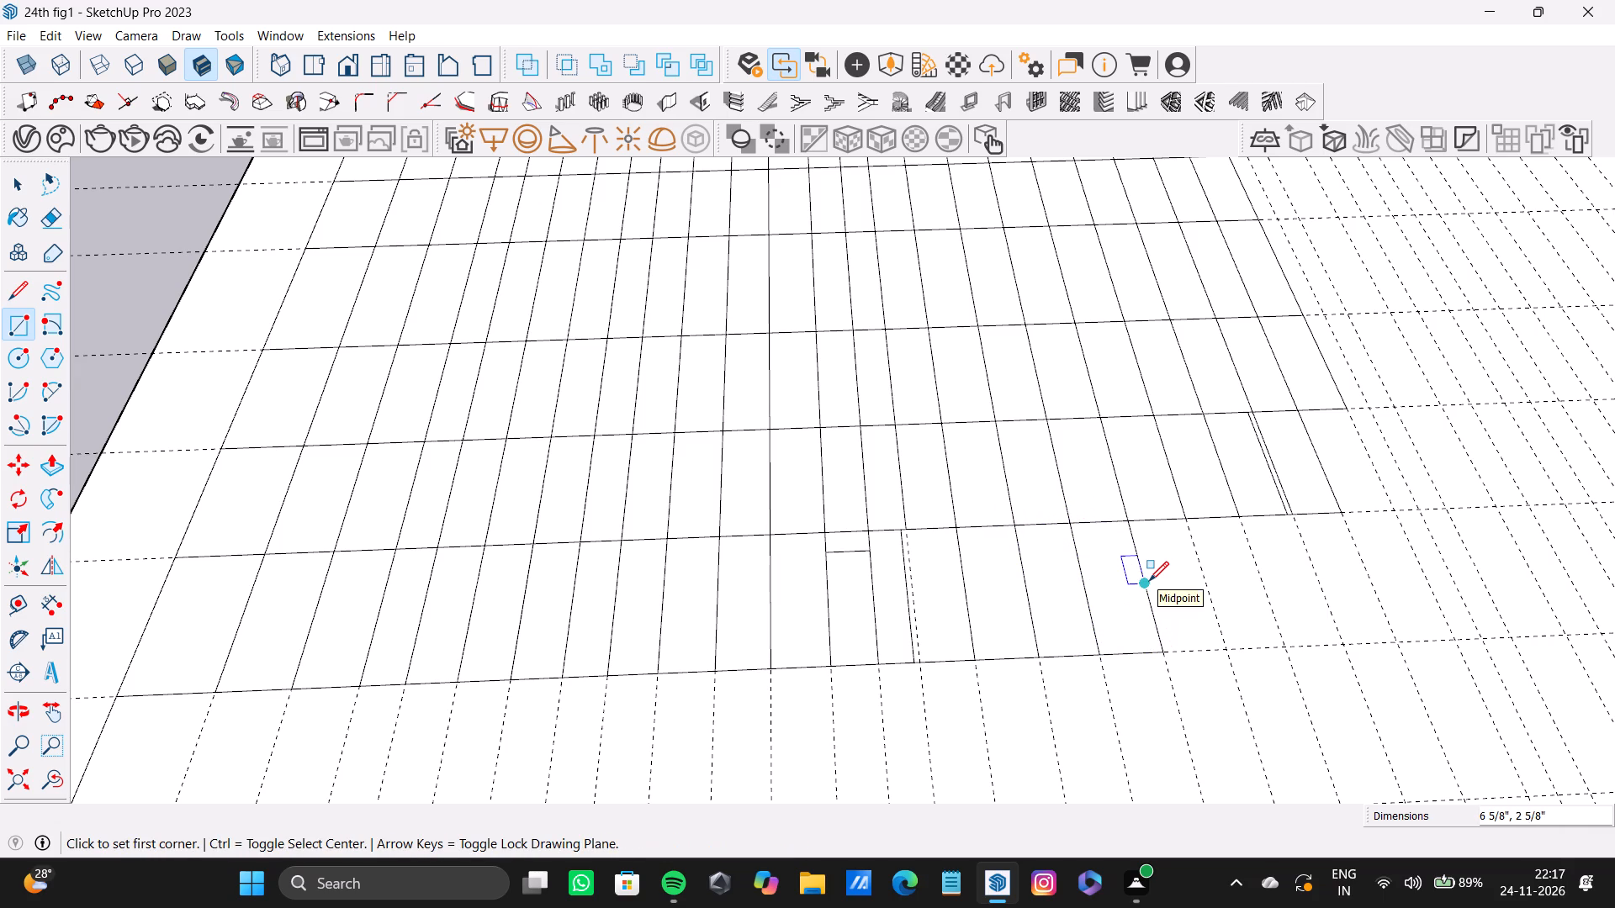
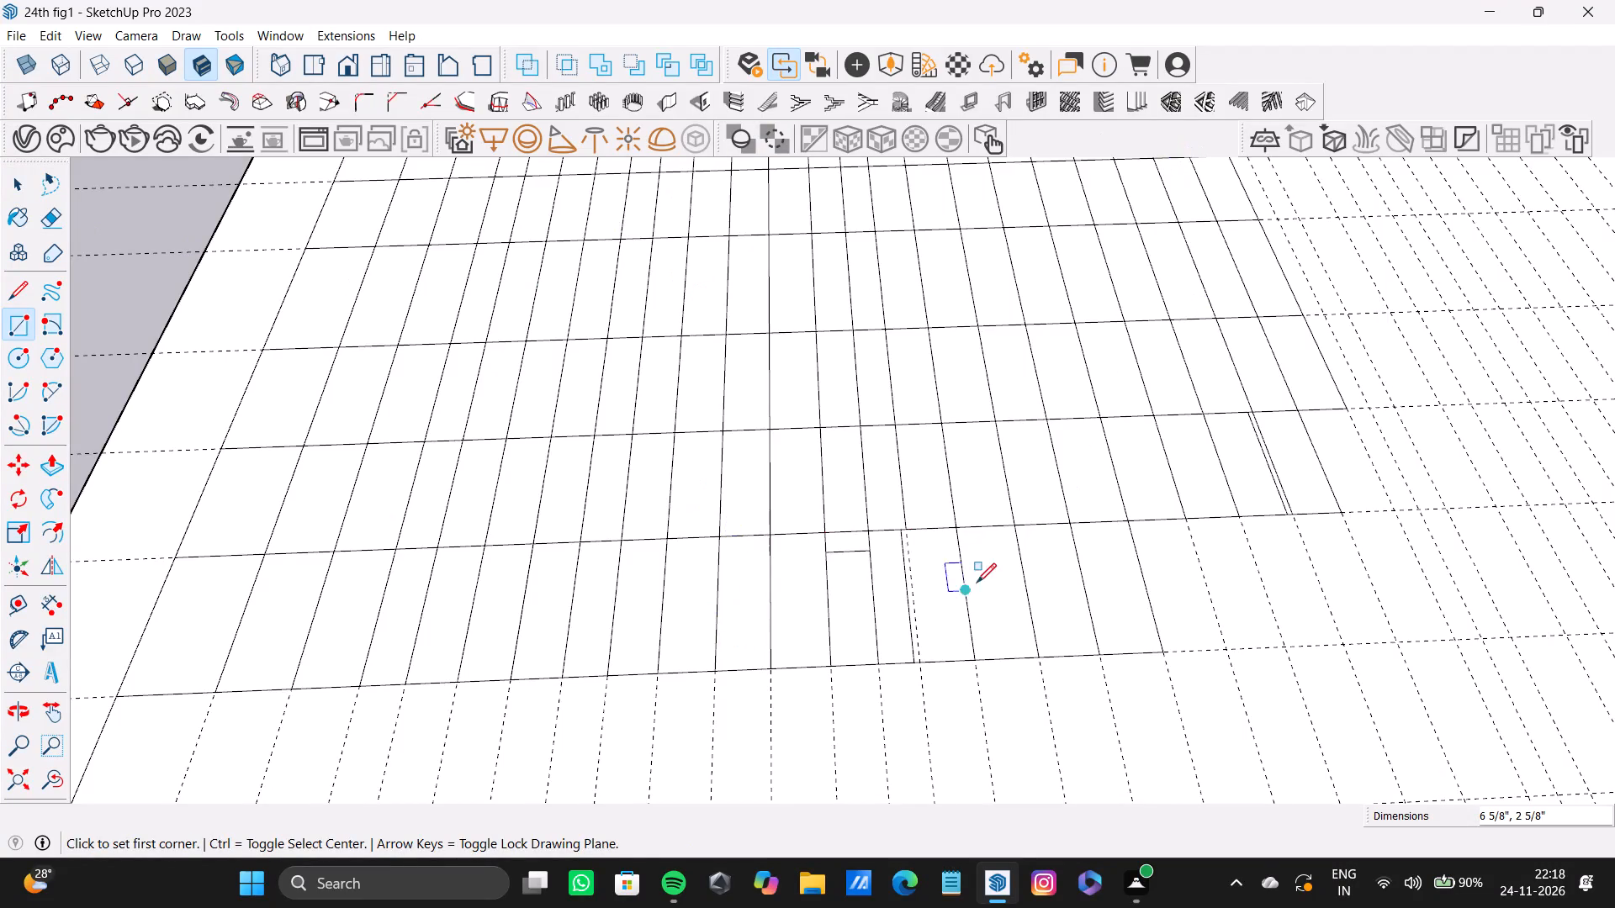
Continue the partly traced front row with four more adjoining rectangles along the guides, each about 6 5/8" long and up to about 2 5/8" wide.
{"action": "scroll", "coordinate": [967, 583], "scroll_direction": "down", "scroll_amount": 8}
{"action": "middle_click_drag", "start_coordinate": [1067, 551], "coordinate": [1030, 576]}
{"action": "scroll", "coordinate": [1012, 578], "scroll_direction": "up", "scroll_amount": 3}
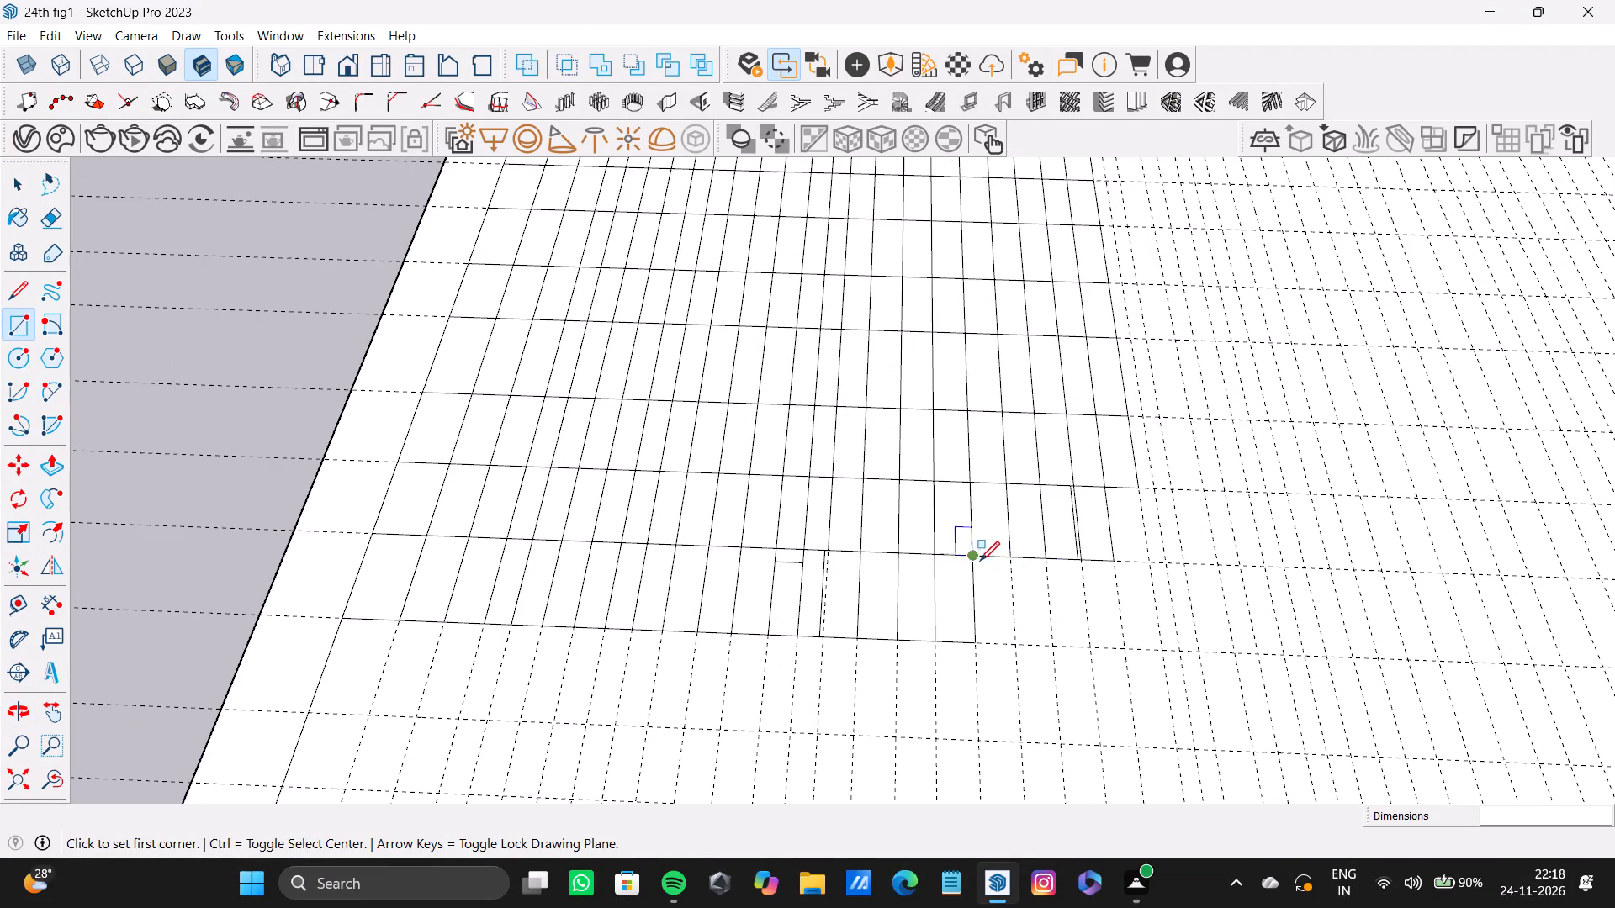
{"action": "left_click", "coordinate": [970, 558]}
{"action": "left_click", "coordinate": [1014, 646]}
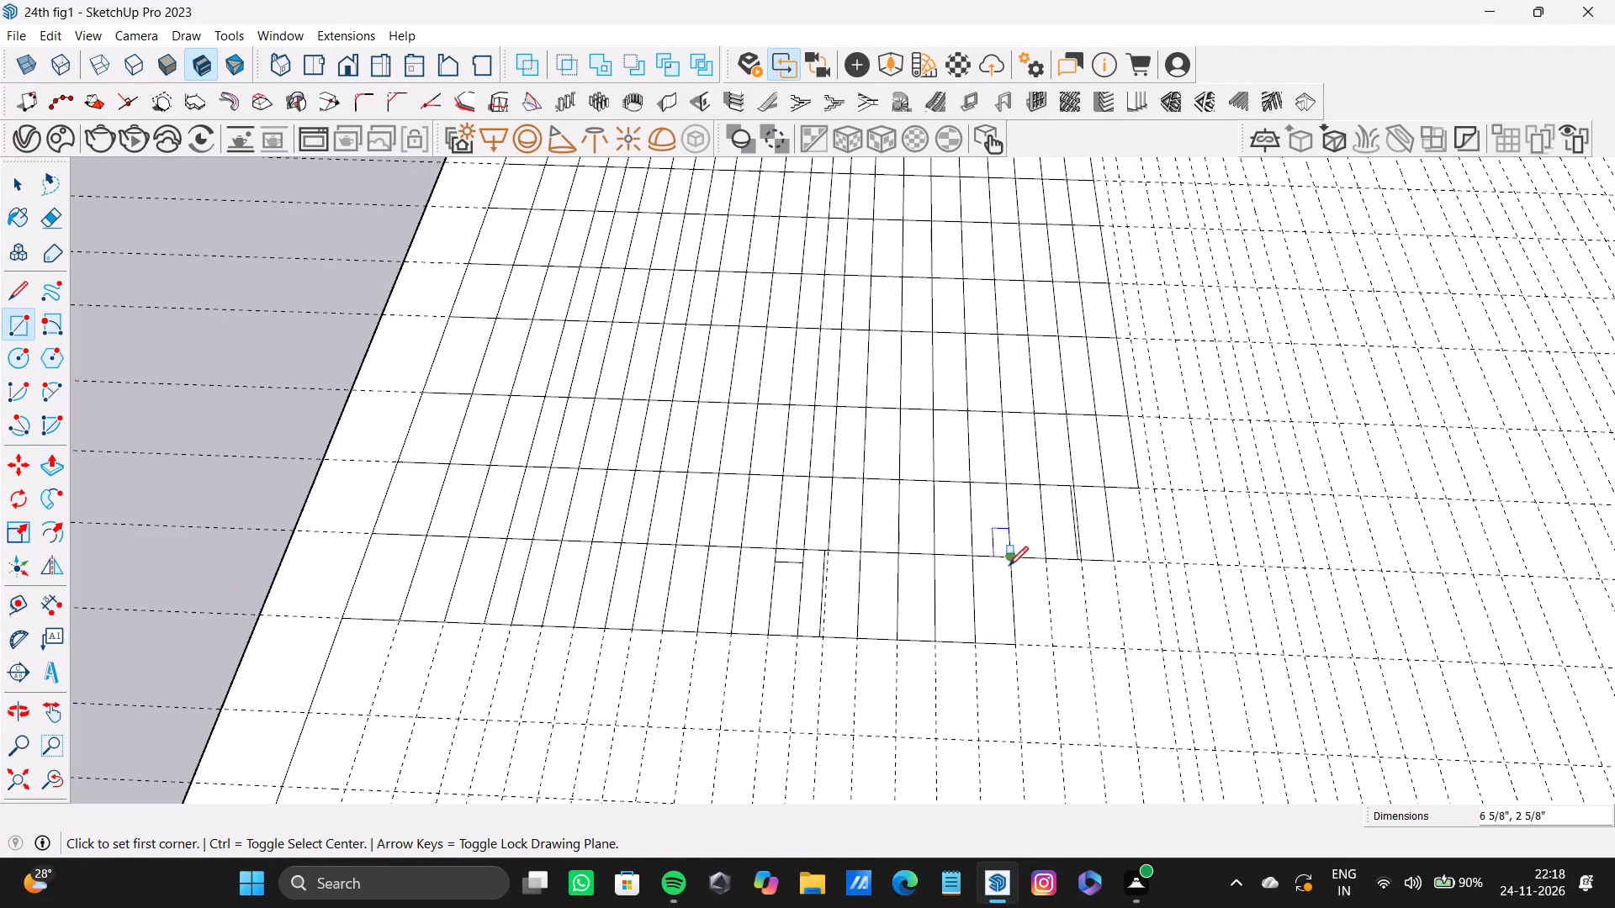
{"action": "left_click", "coordinate": [1009, 564]}
{"action": "left_click_drag", "start_coordinate": [1055, 646], "coordinate": [1055, 638]}
{"action": "left_click_drag", "start_coordinate": [1040, 563], "coordinate": [1048, 565]}
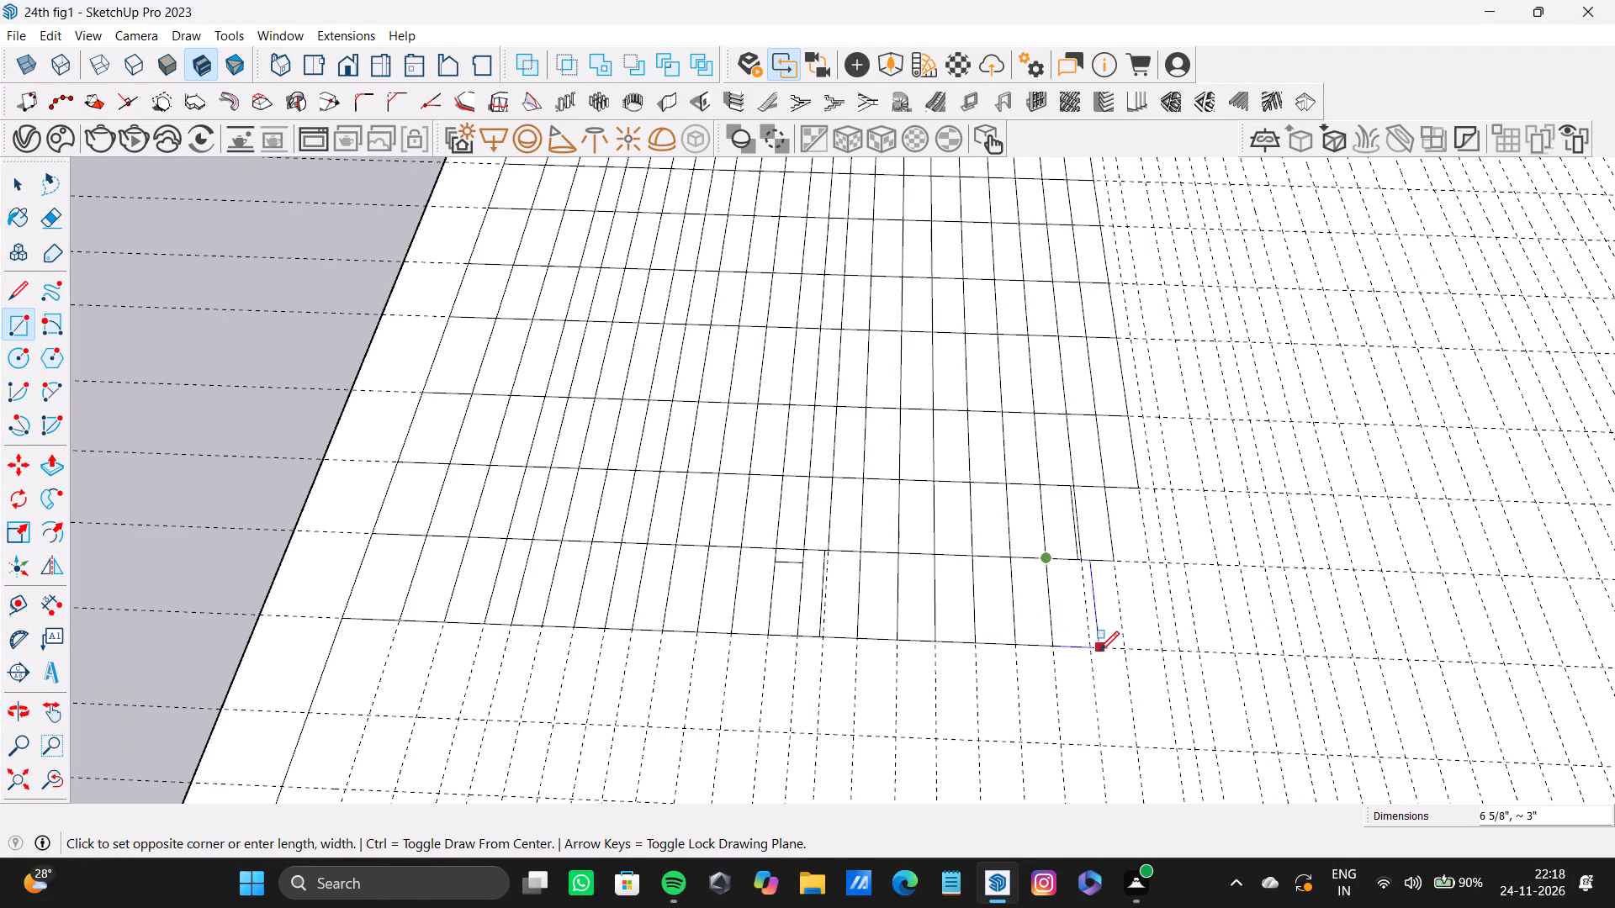
{"action": "left_click", "coordinate": [1089, 647]}
{"action": "left_click", "coordinate": [1080, 562]}
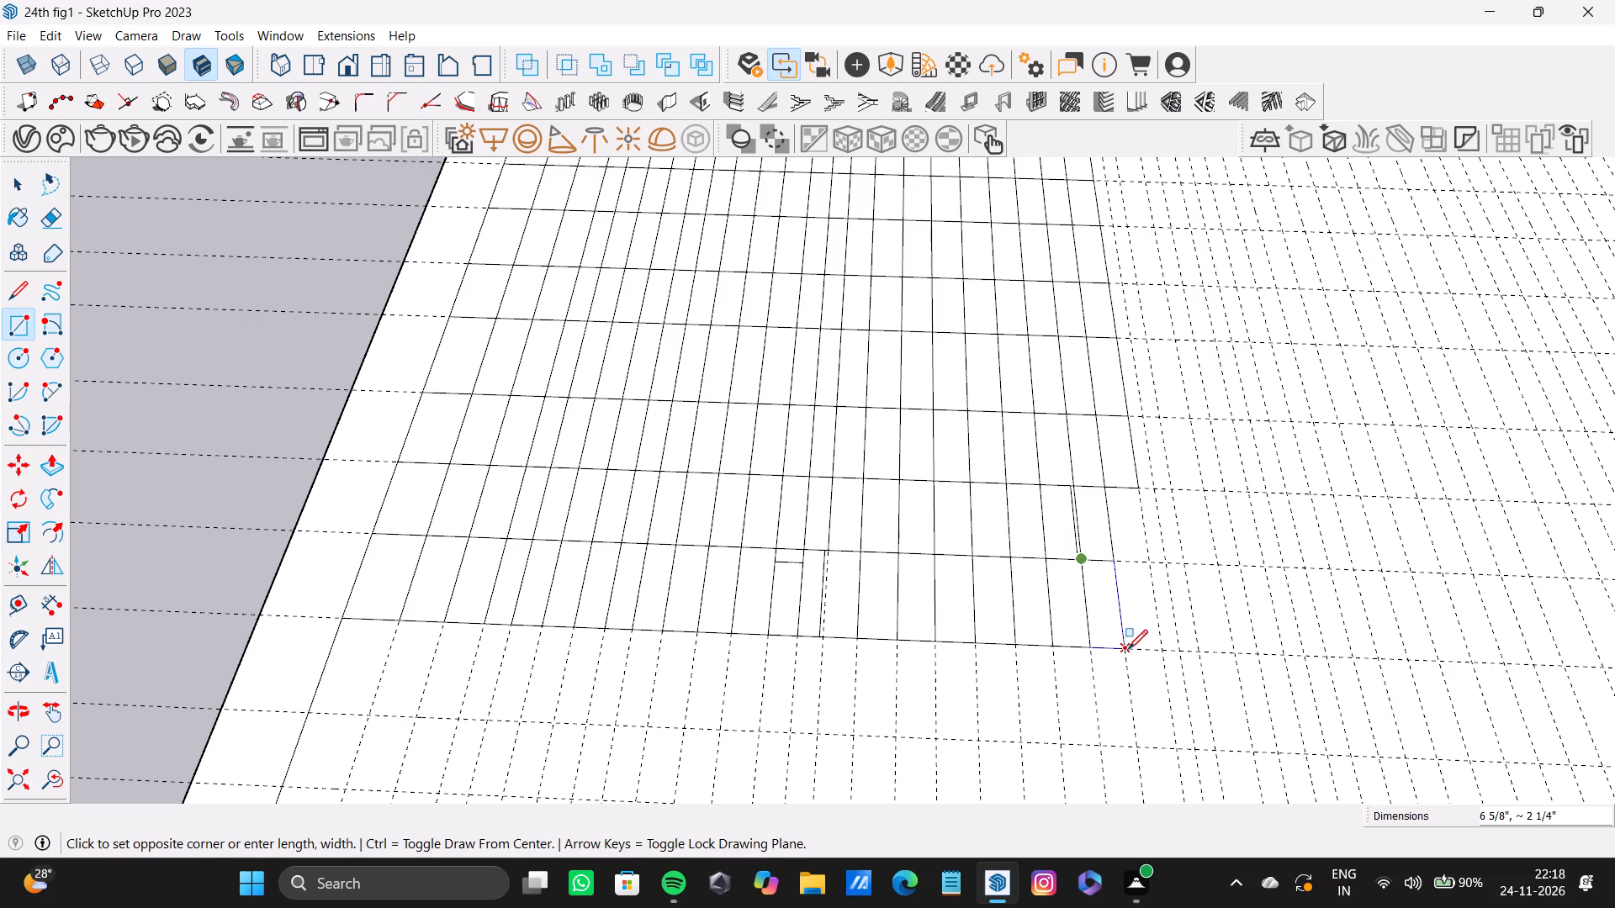
{"action": "left_click", "coordinate": [1128, 650]}
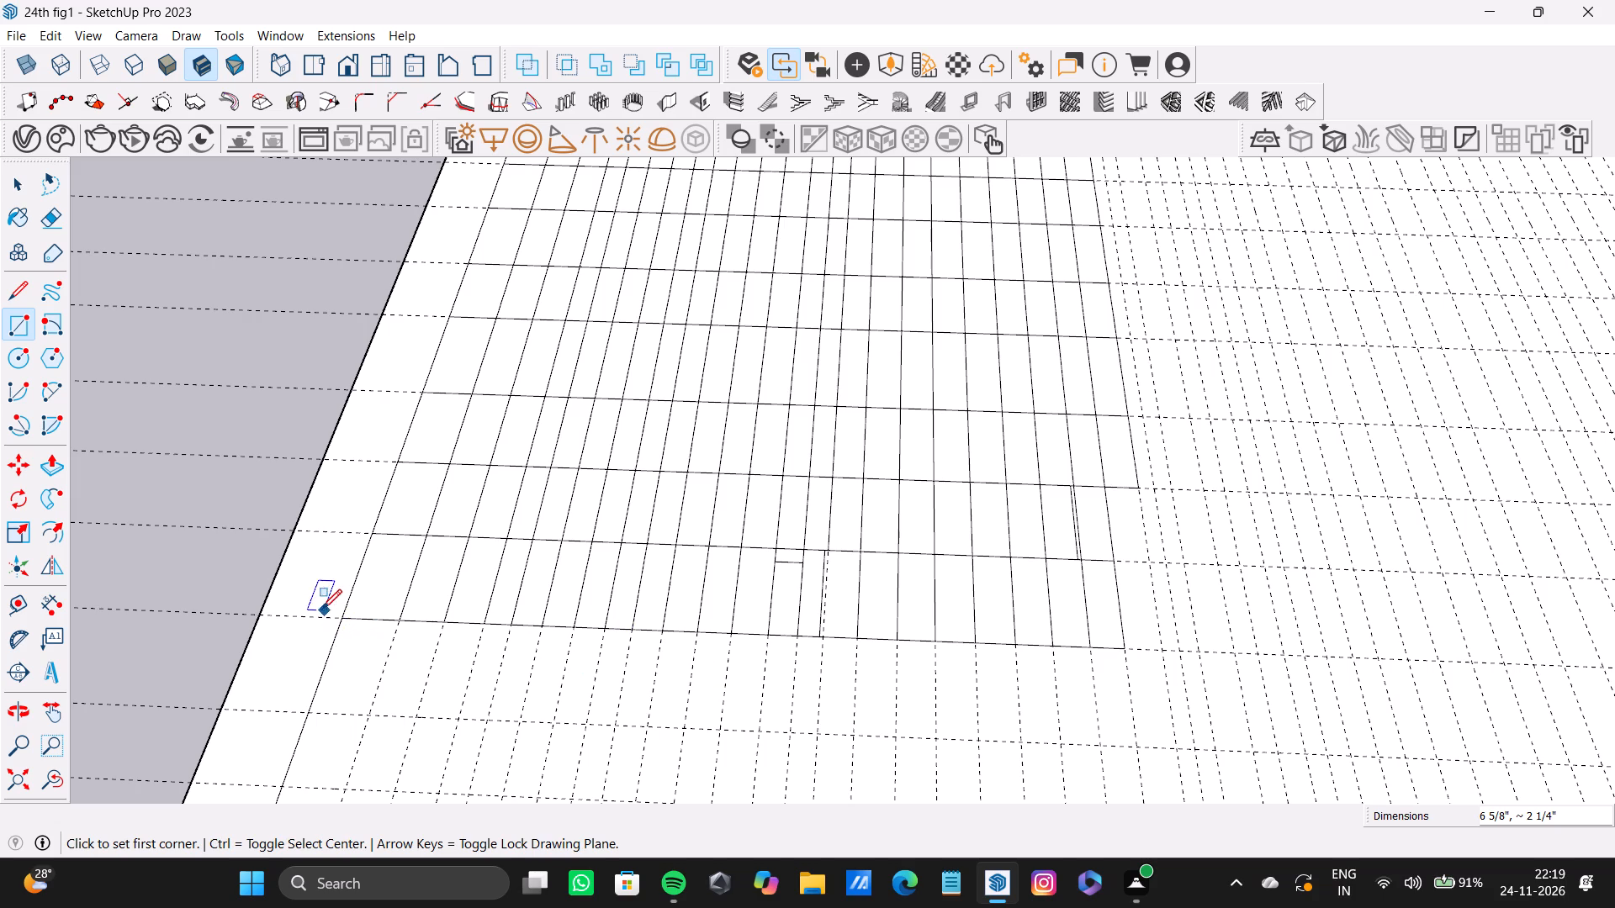
Begin the next row forward from the panel's outer side edge with four adjoining rectangles about 6 5/8" long, about 3 7/8", 3", 2 11/16" and 1 13/16" wide.
{"action": "left_click", "coordinate": [345, 619]}
{"action": "left_click", "coordinate": [368, 713]}
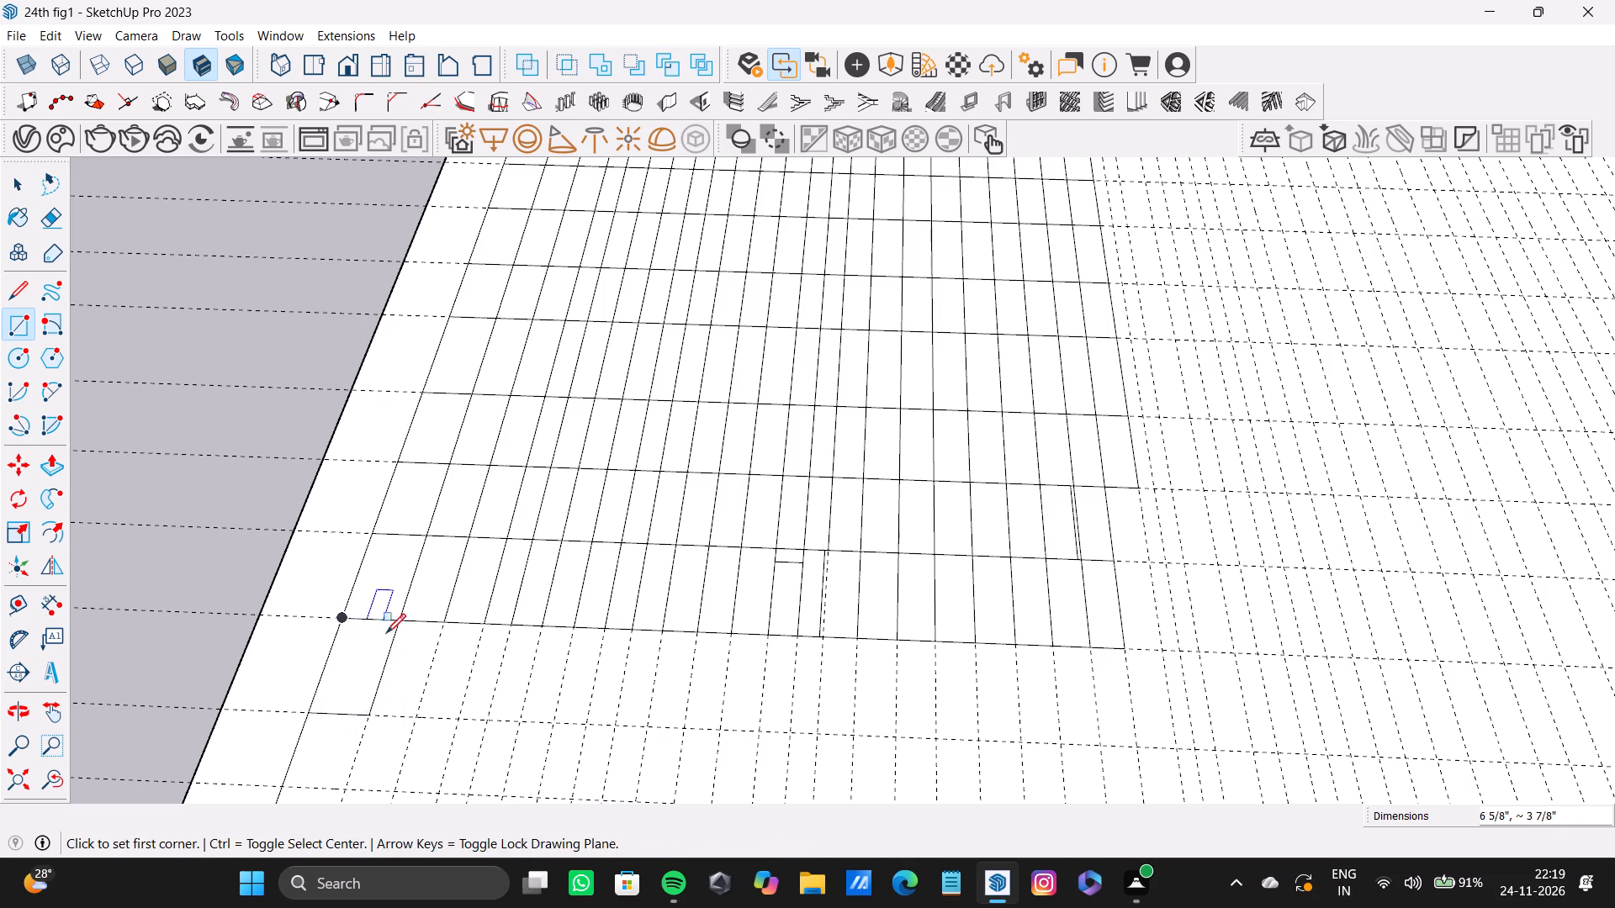
{"action": "left_click", "coordinate": [392, 625]}
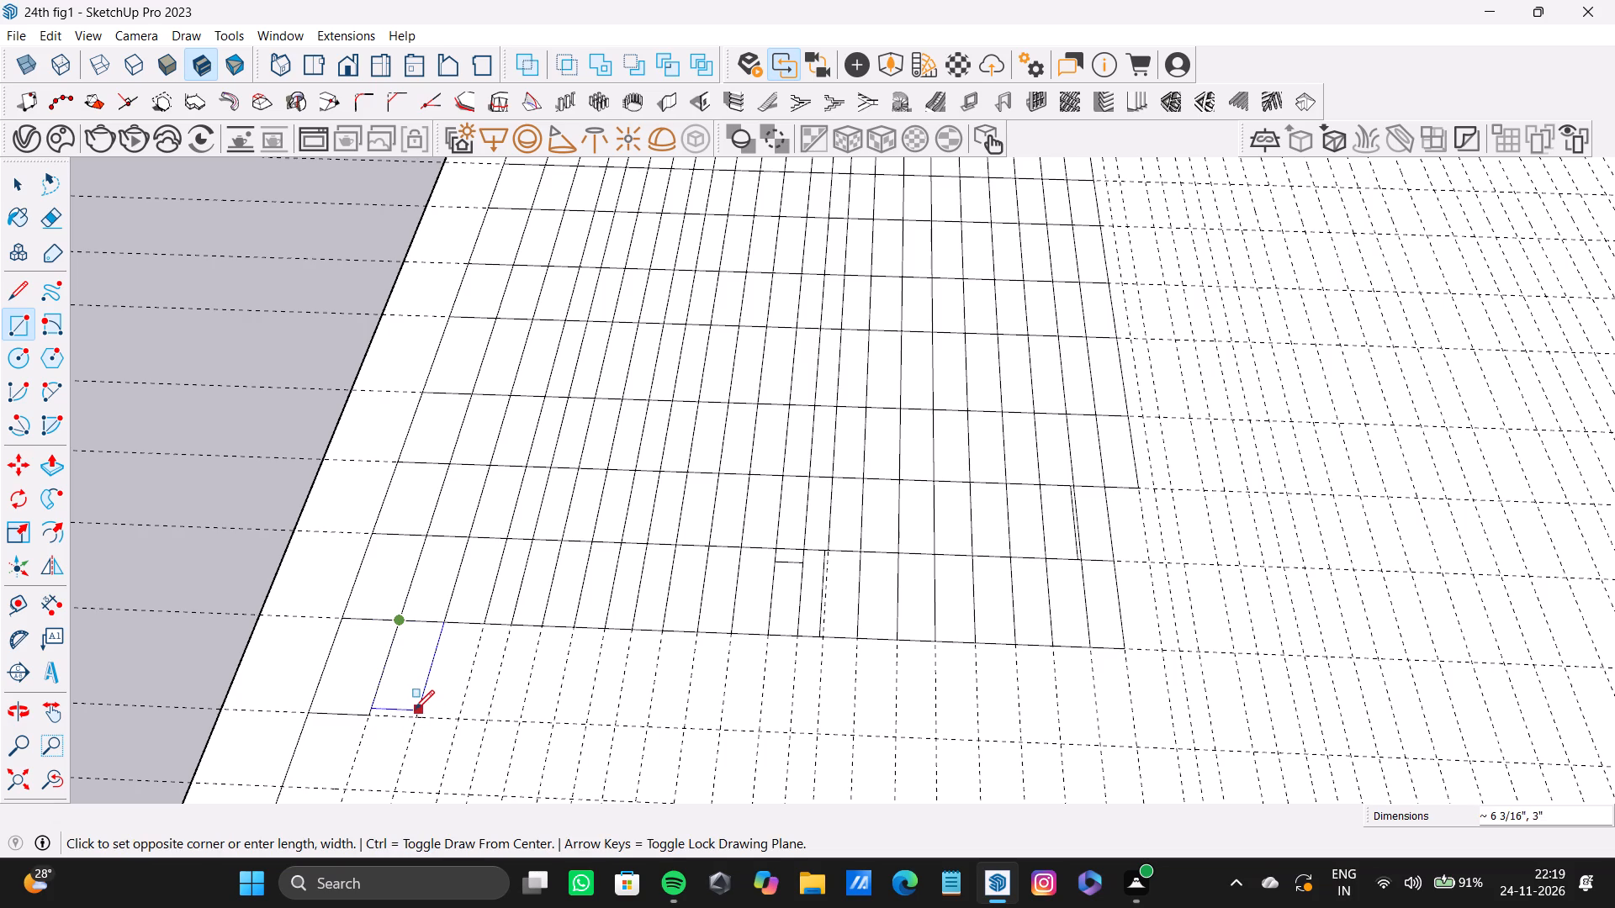
{"action": "left_click", "coordinate": [413, 715]}
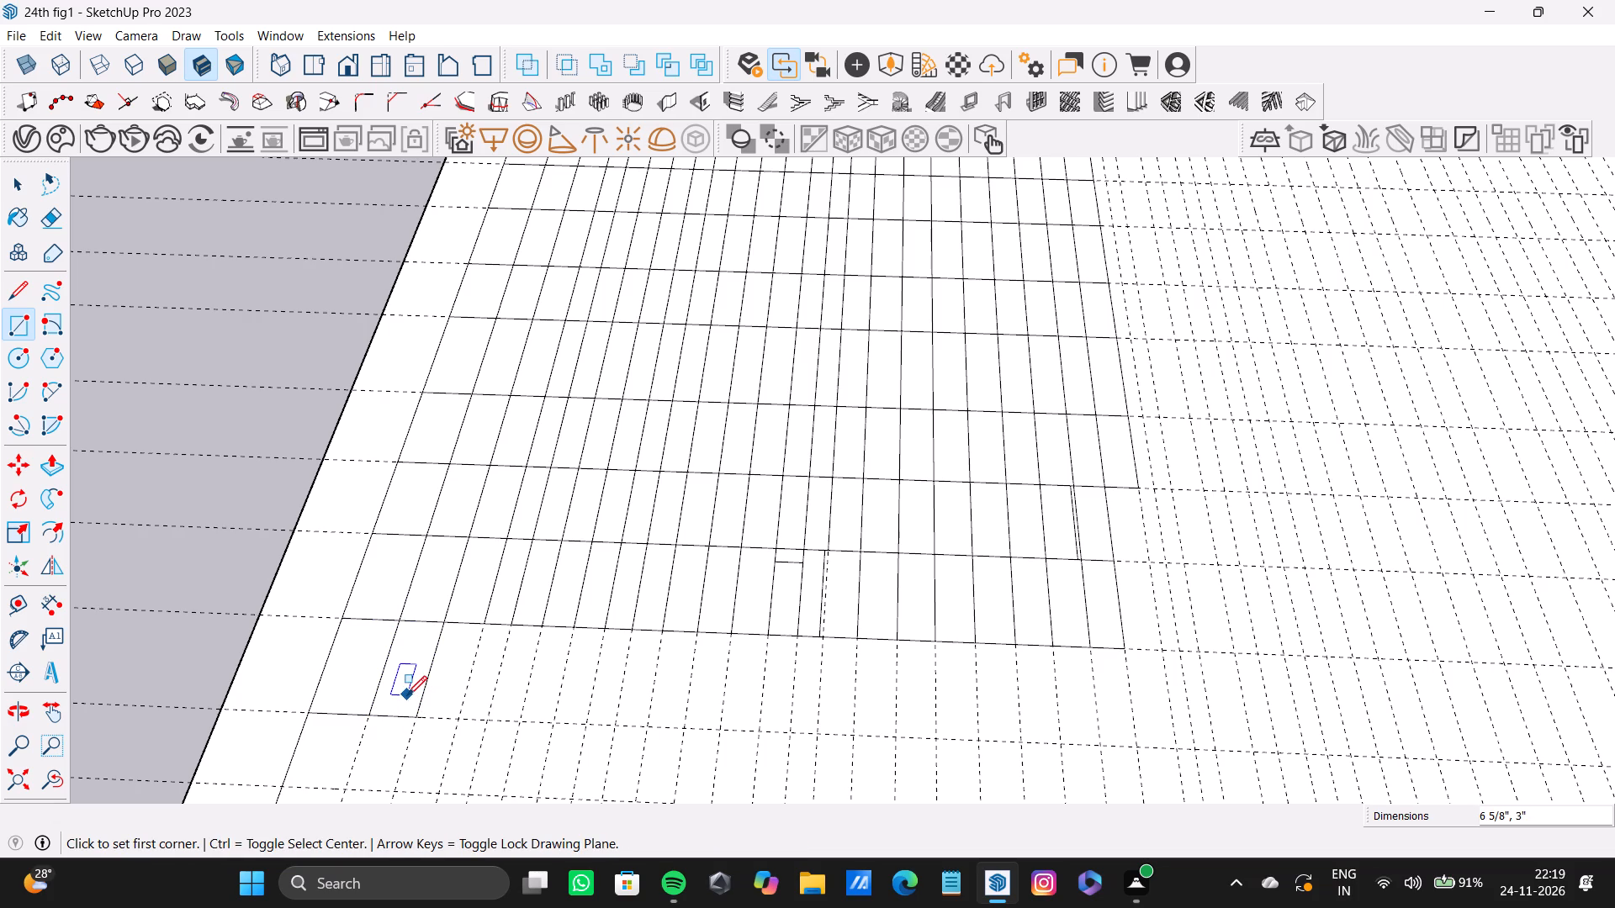
{"action": "left_click", "coordinate": [439, 629]}
{"action": "left_click", "coordinate": [456, 719]}
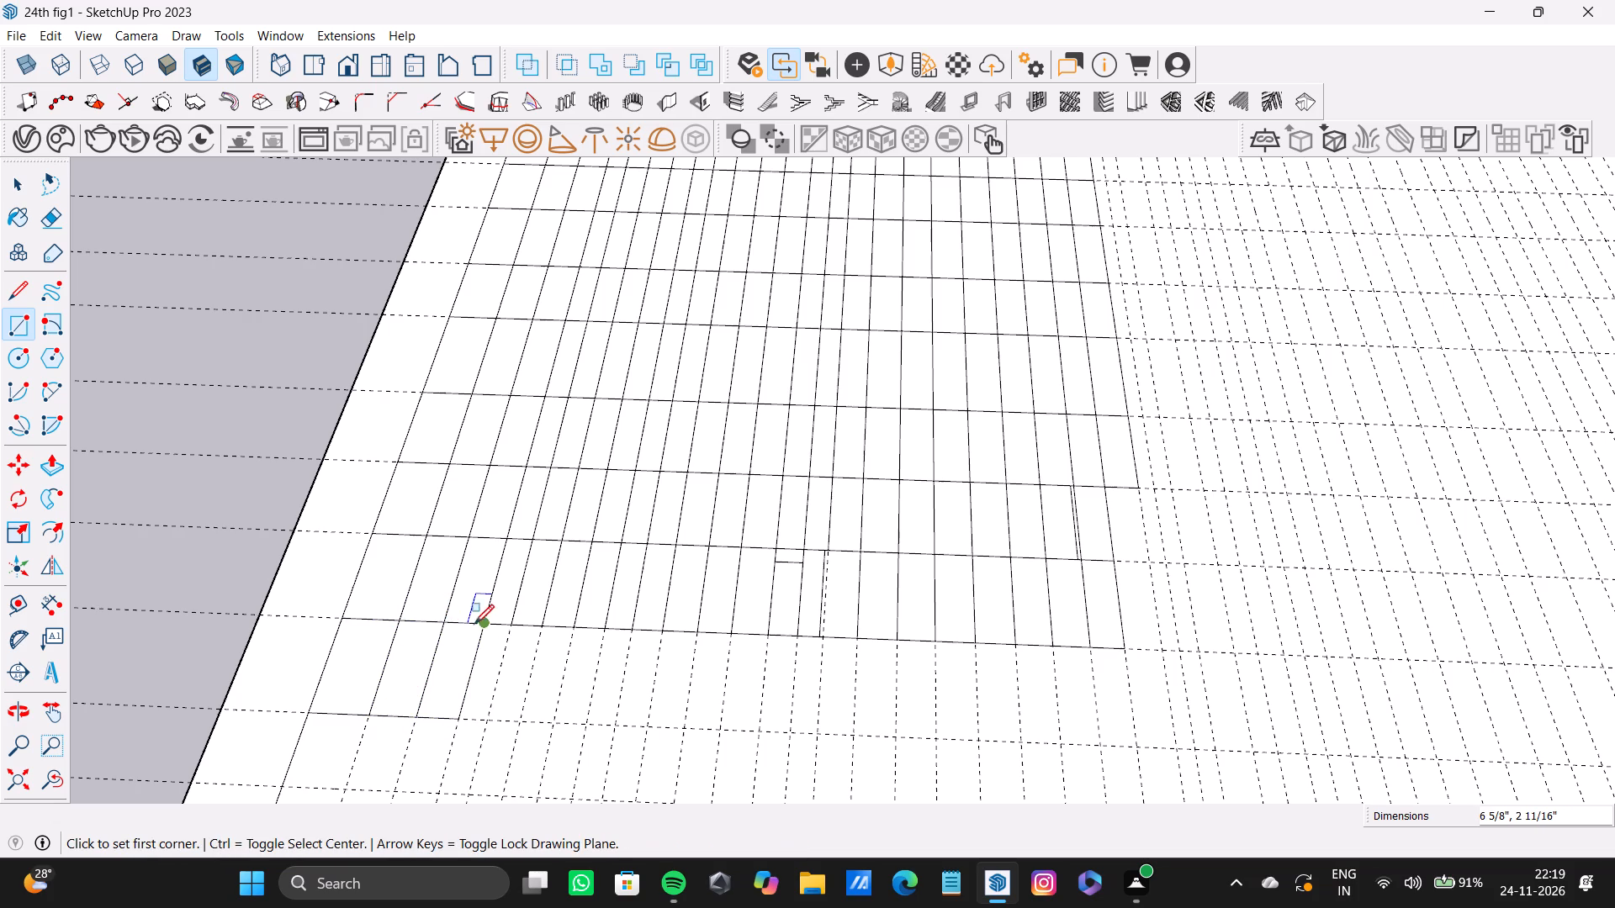
{"action": "left_click", "coordinate": [485, 620]}
{"action": "left_click", "coordinate": [493, 721]}
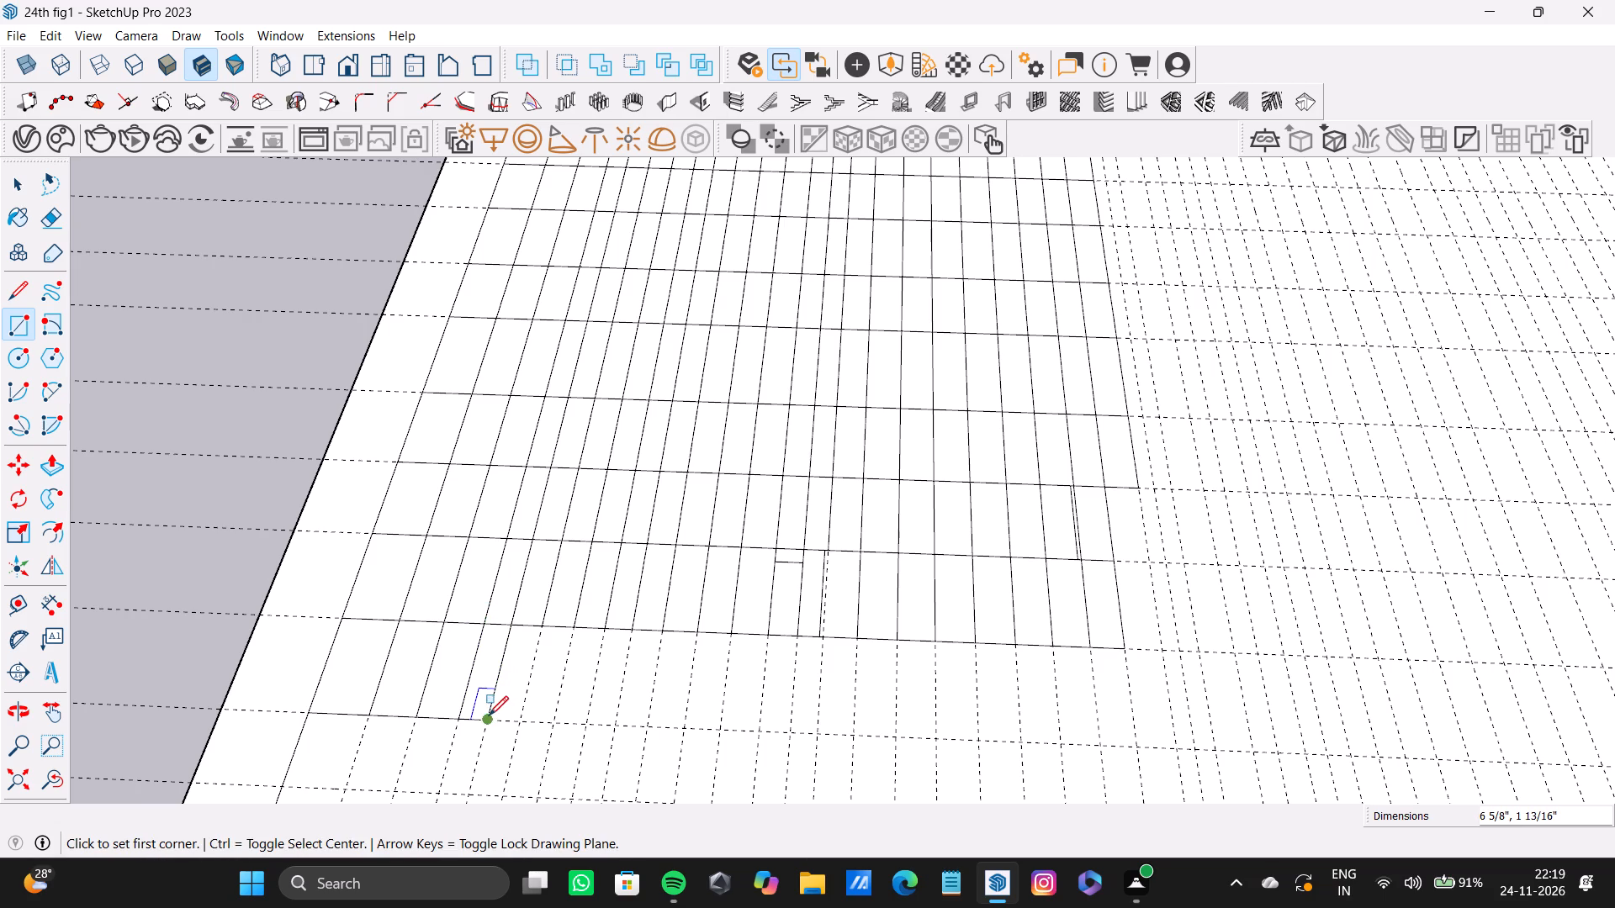
Extend the new row with four more adjoining rectangles about 6 5/8" long, about 2 1/16", 2 1/8", 2 1/16" and 1 13/16" wide.
{"action": "left_click", "coordinate": [515, 626]}
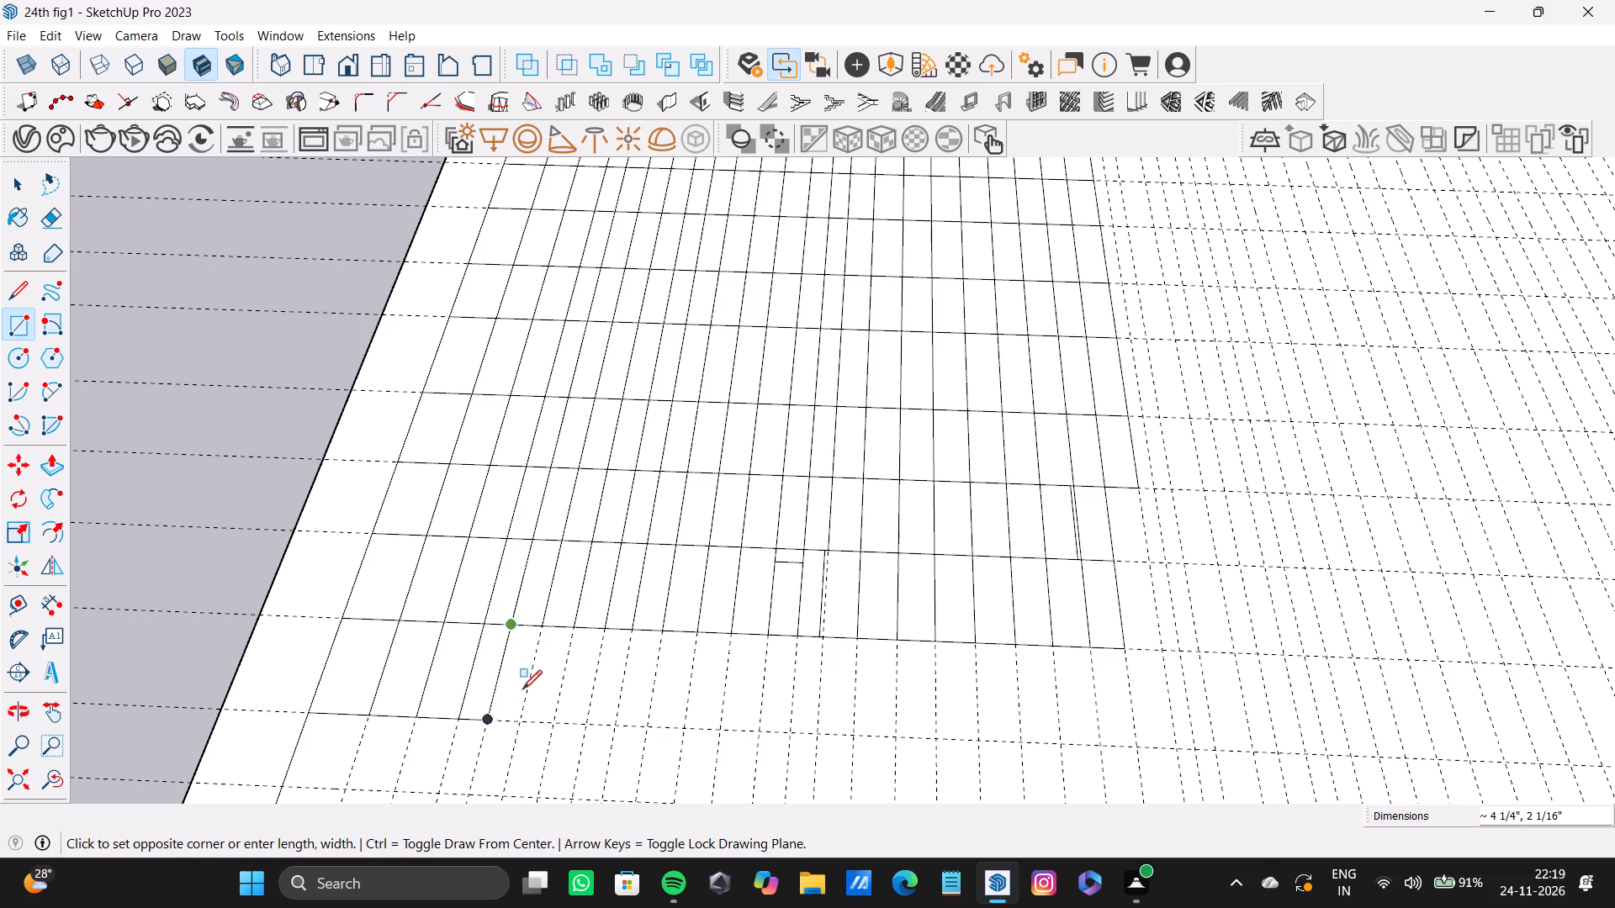
{"action": "left_click", "coordinate": [522, 726]}
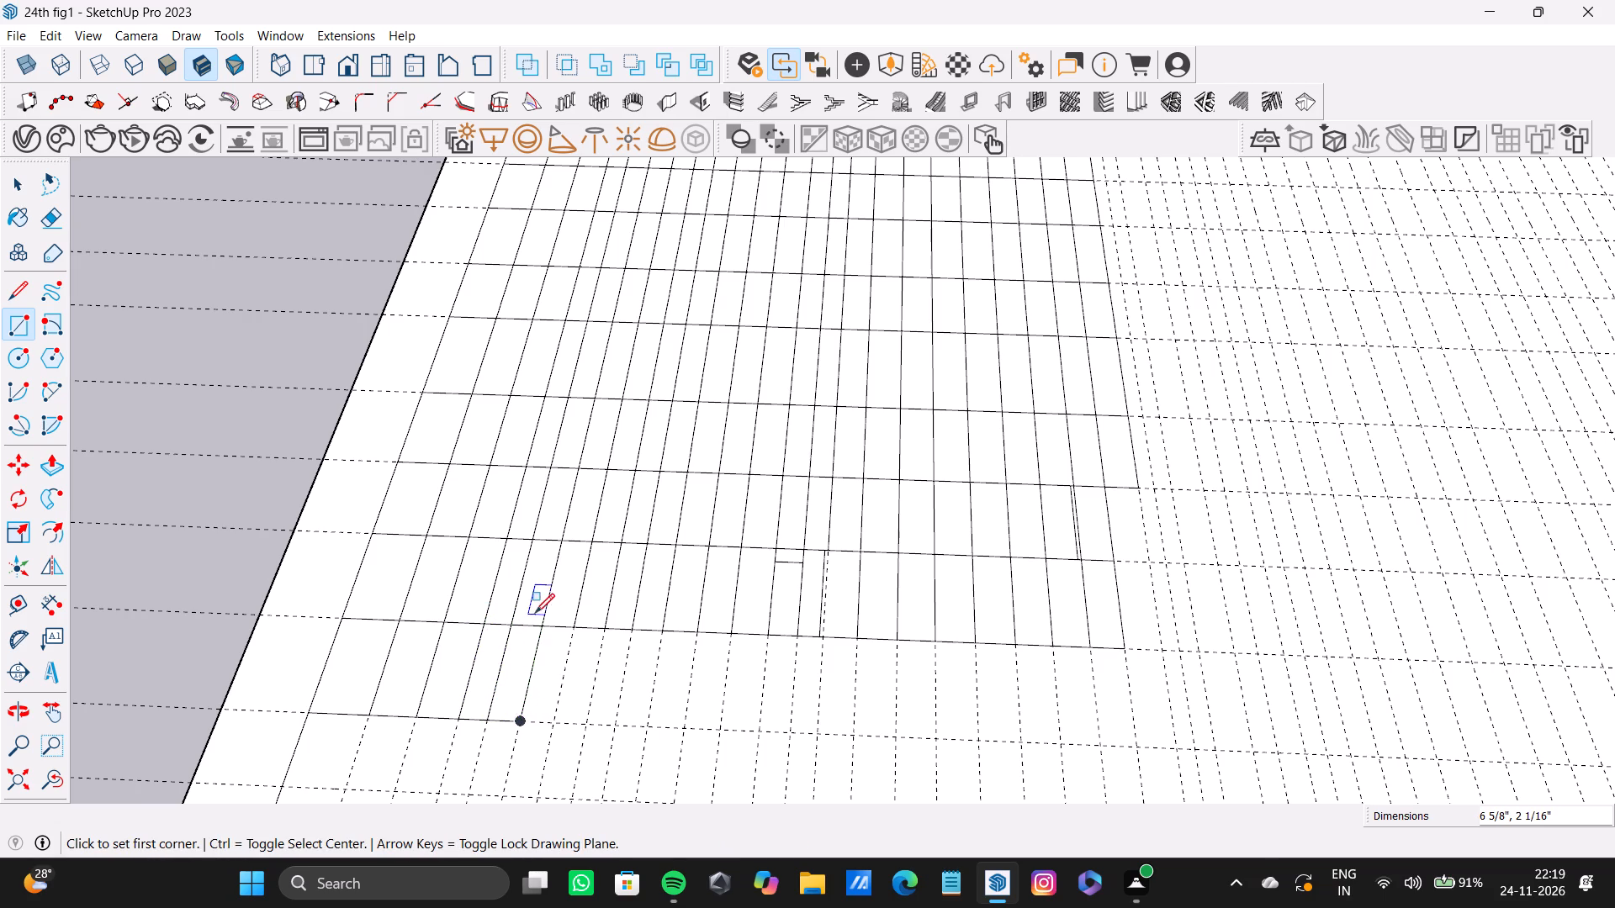
{"action": "left_click", "coordinate": [546, 625]}
{"action": "left_click", "coordinate": [558, 718]}
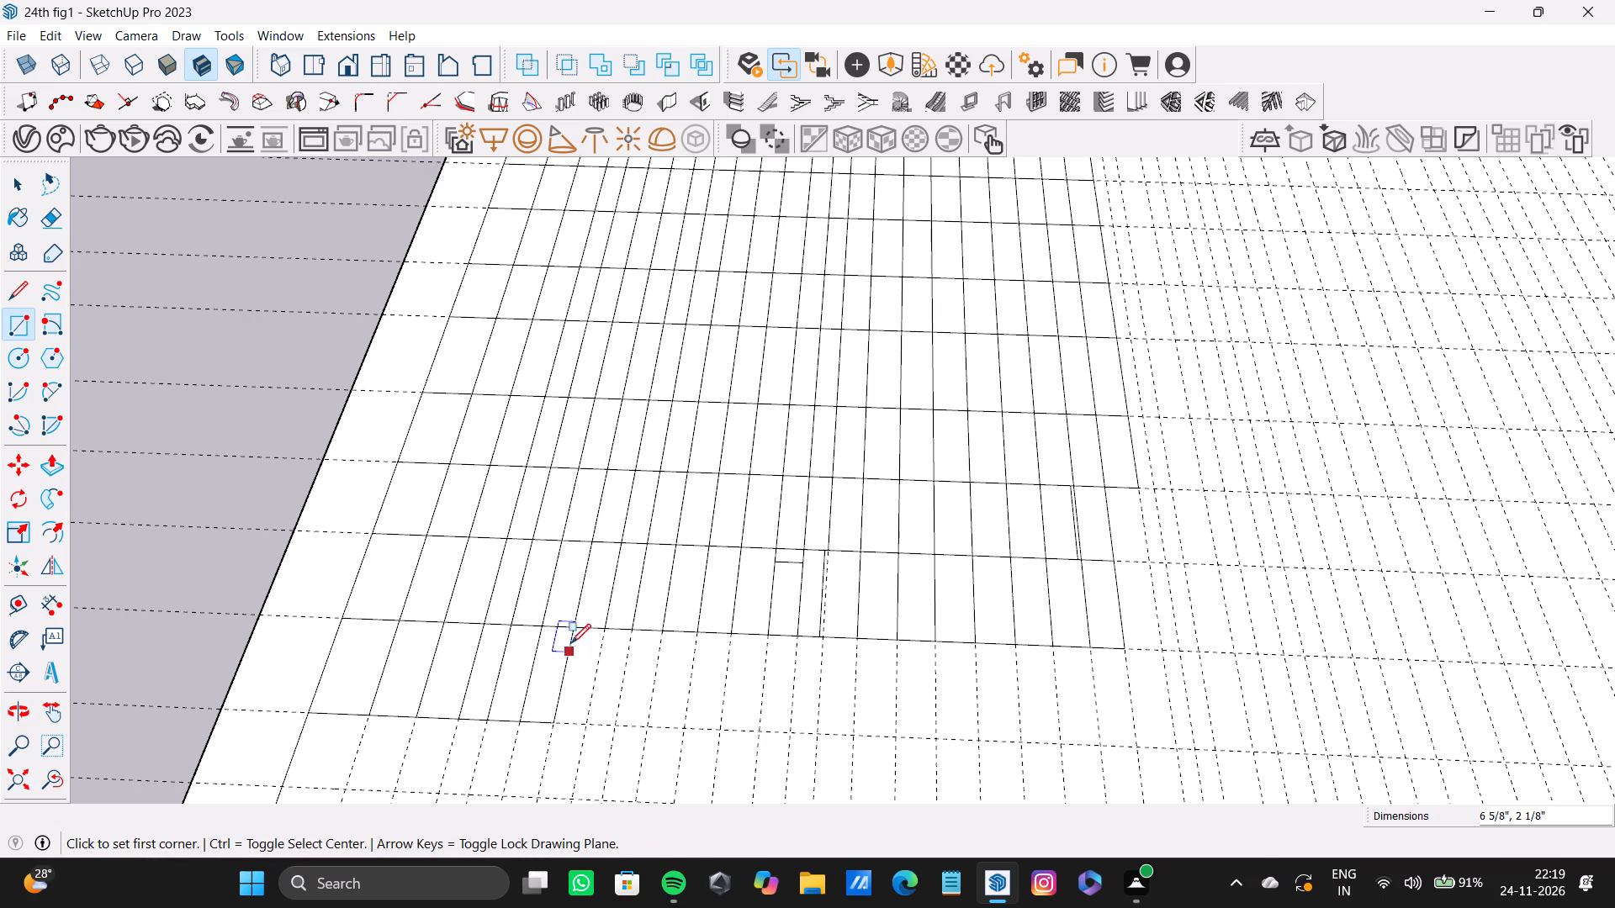
{"action": "left_click", "coordinate": [575, 633]}
{"action": "left_click", "coordinate": [588, 721]}
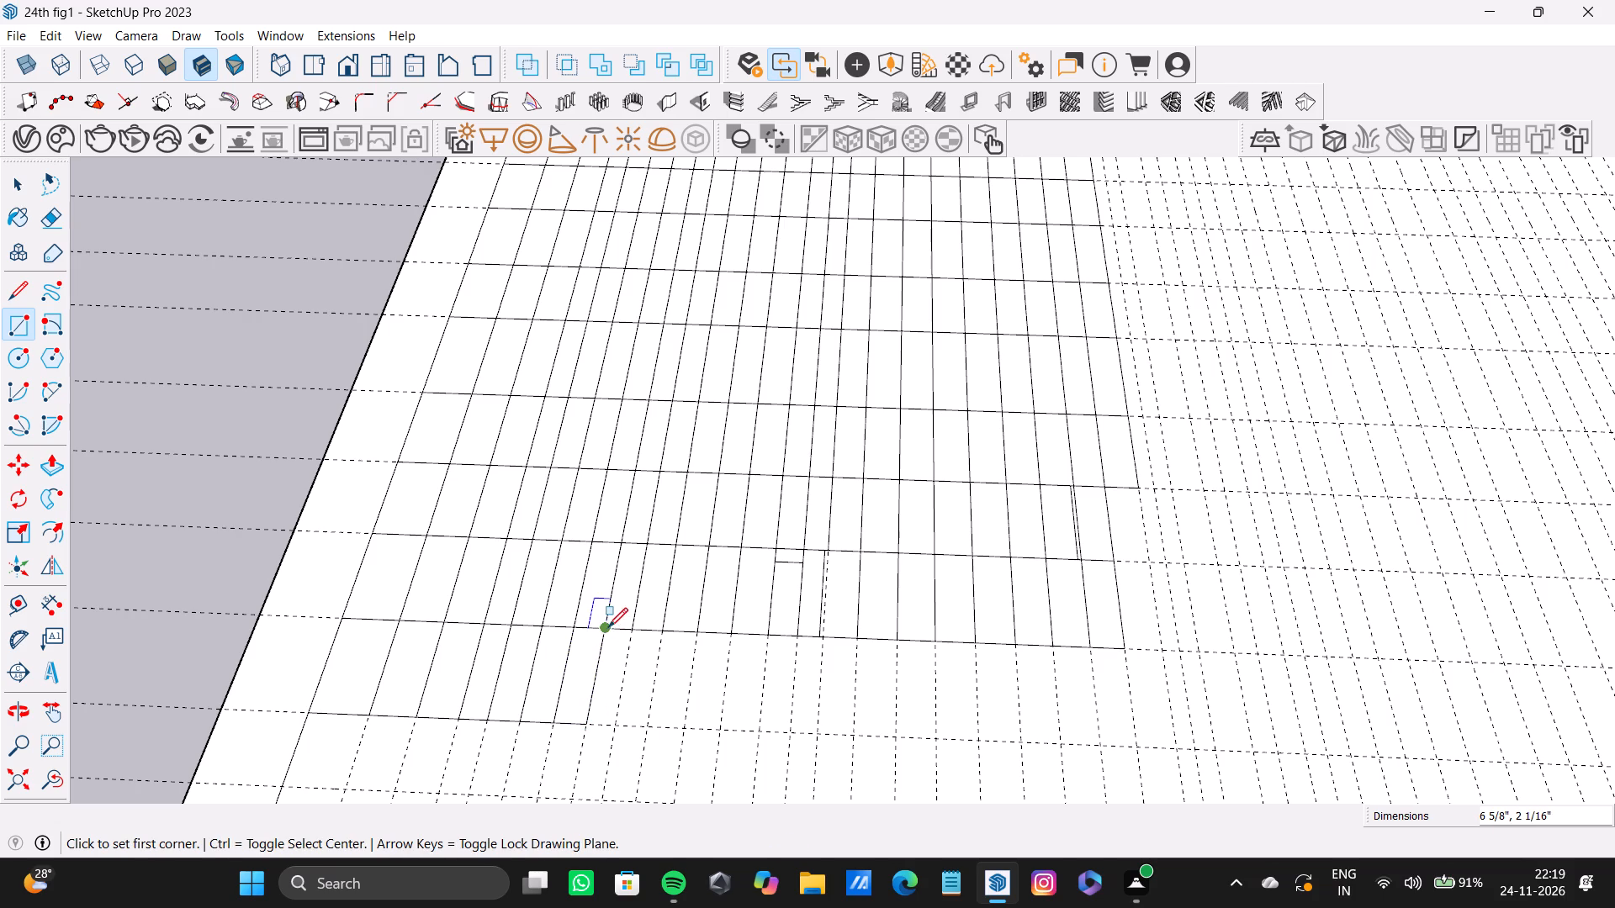
{"action": "left_click", "coordinate": [609, 626]}
{"action": "left_click", "coordinate": [614, 723]}
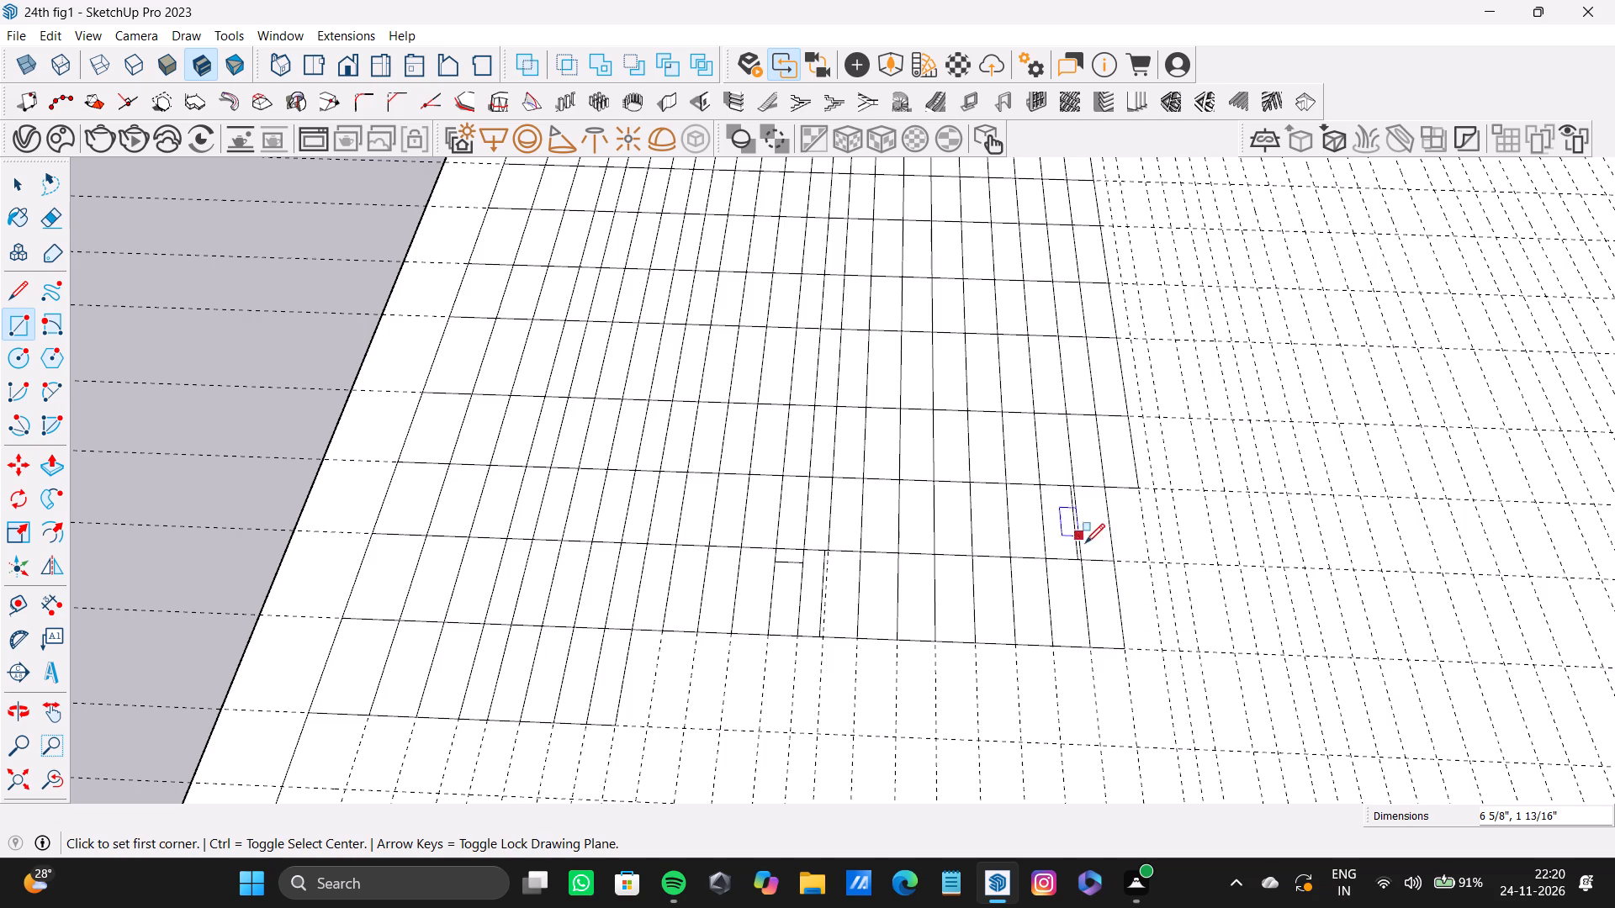
Add a rectangle about 6 5/8" by 2 7/16" at the open inner end of the row behind the new one.
{"action": "scroll", "coordinate": [1107, 558], "scroll_direction": "up", "scroll_amount": 6}
{"action": "left_click", "coordinate": [1113, 561]}
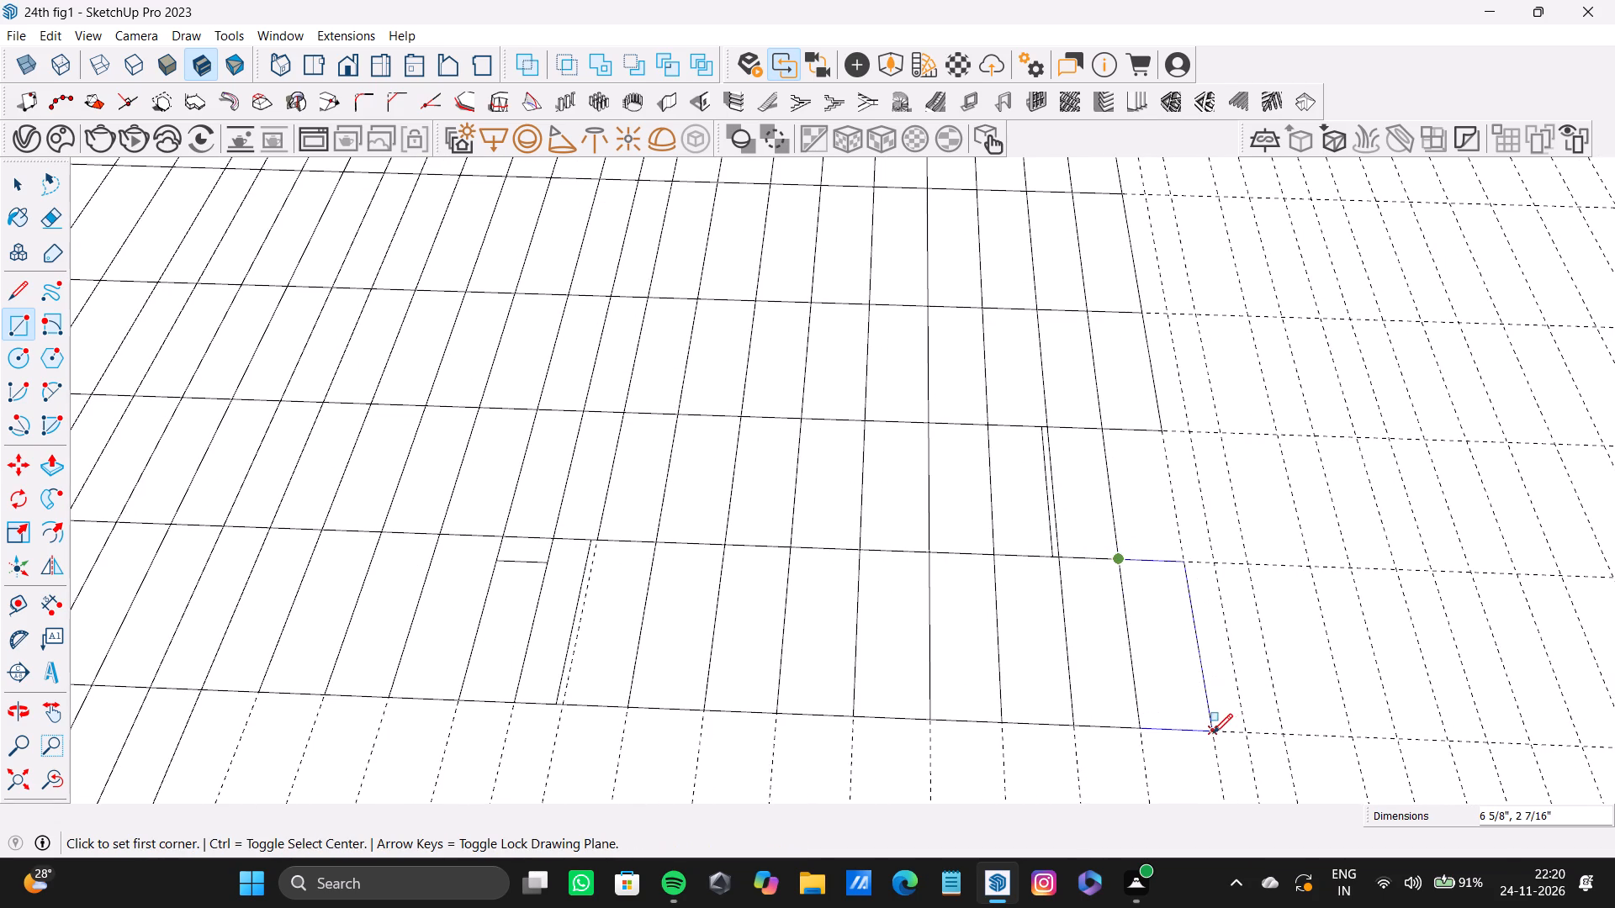
{"action": "left_click", "coordinate": [1213, 733]}
Continue the unfinished front row with three adjoining rectangles about 6 5/8" long, about 2", 2 5/16" and 2 1/4" wide.
{"action": "scroll", "coordinate": [616, 560], "scroll_direction": "down", "scroll_amount": 10}
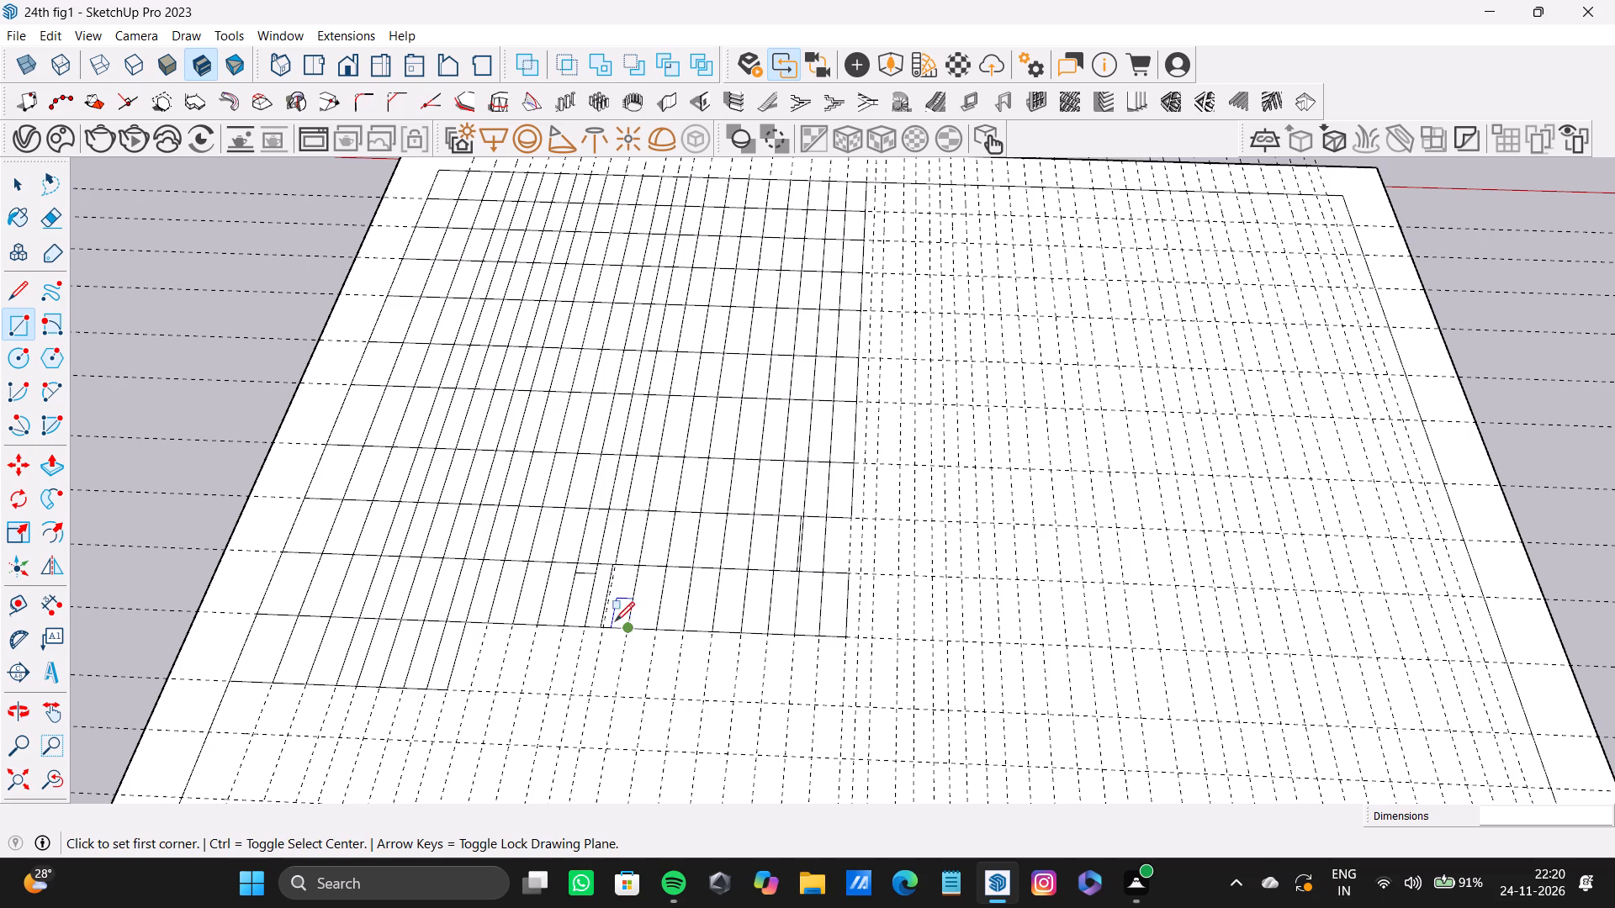
{"action": "scroll", "coordinate": [466, 639], "scroll_direction": "up", "scroll_amount": 7}
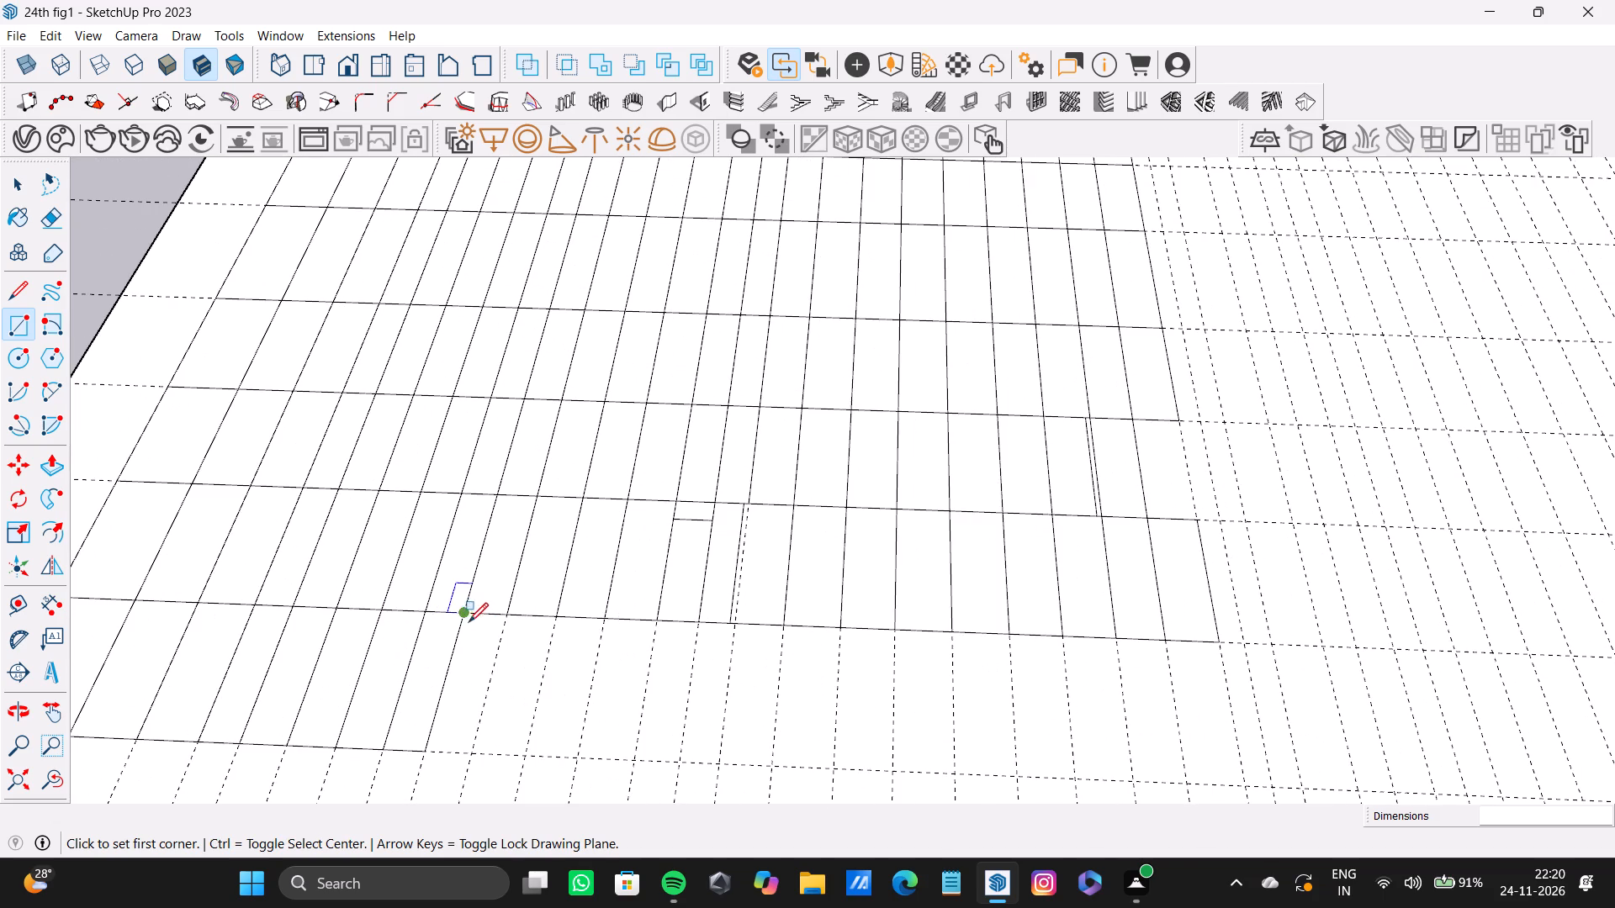
{"action": "left_click", "coordinate": [465, 616]}
{"action": "left_click", "coordinate": [469, 757]}
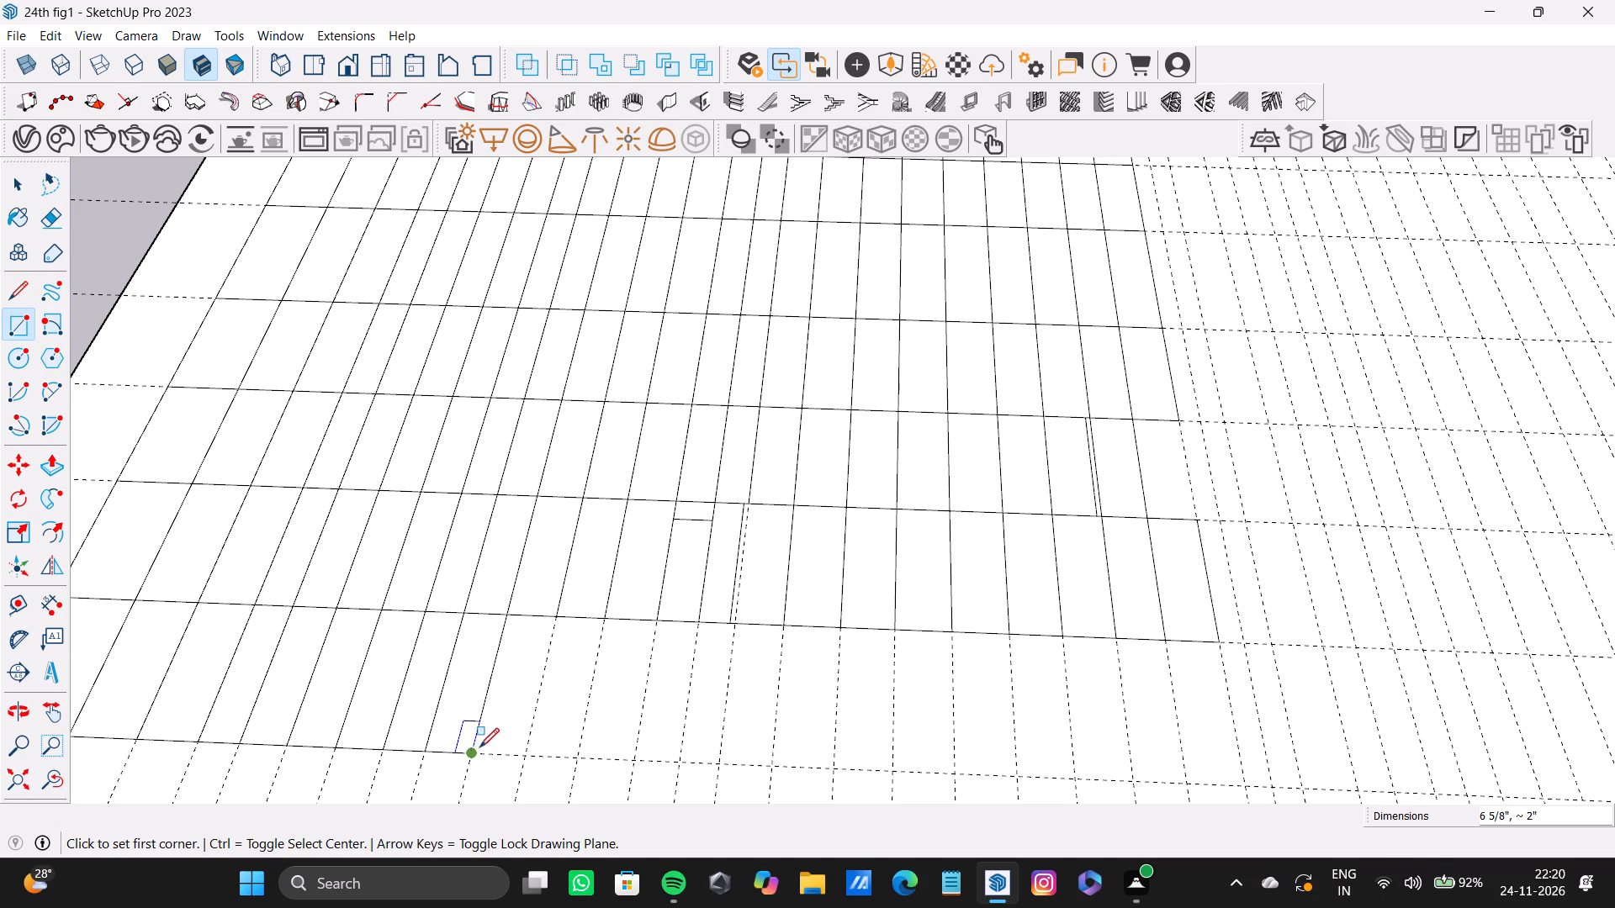
{"action": "left_click", "coordinate": [503, 612]}
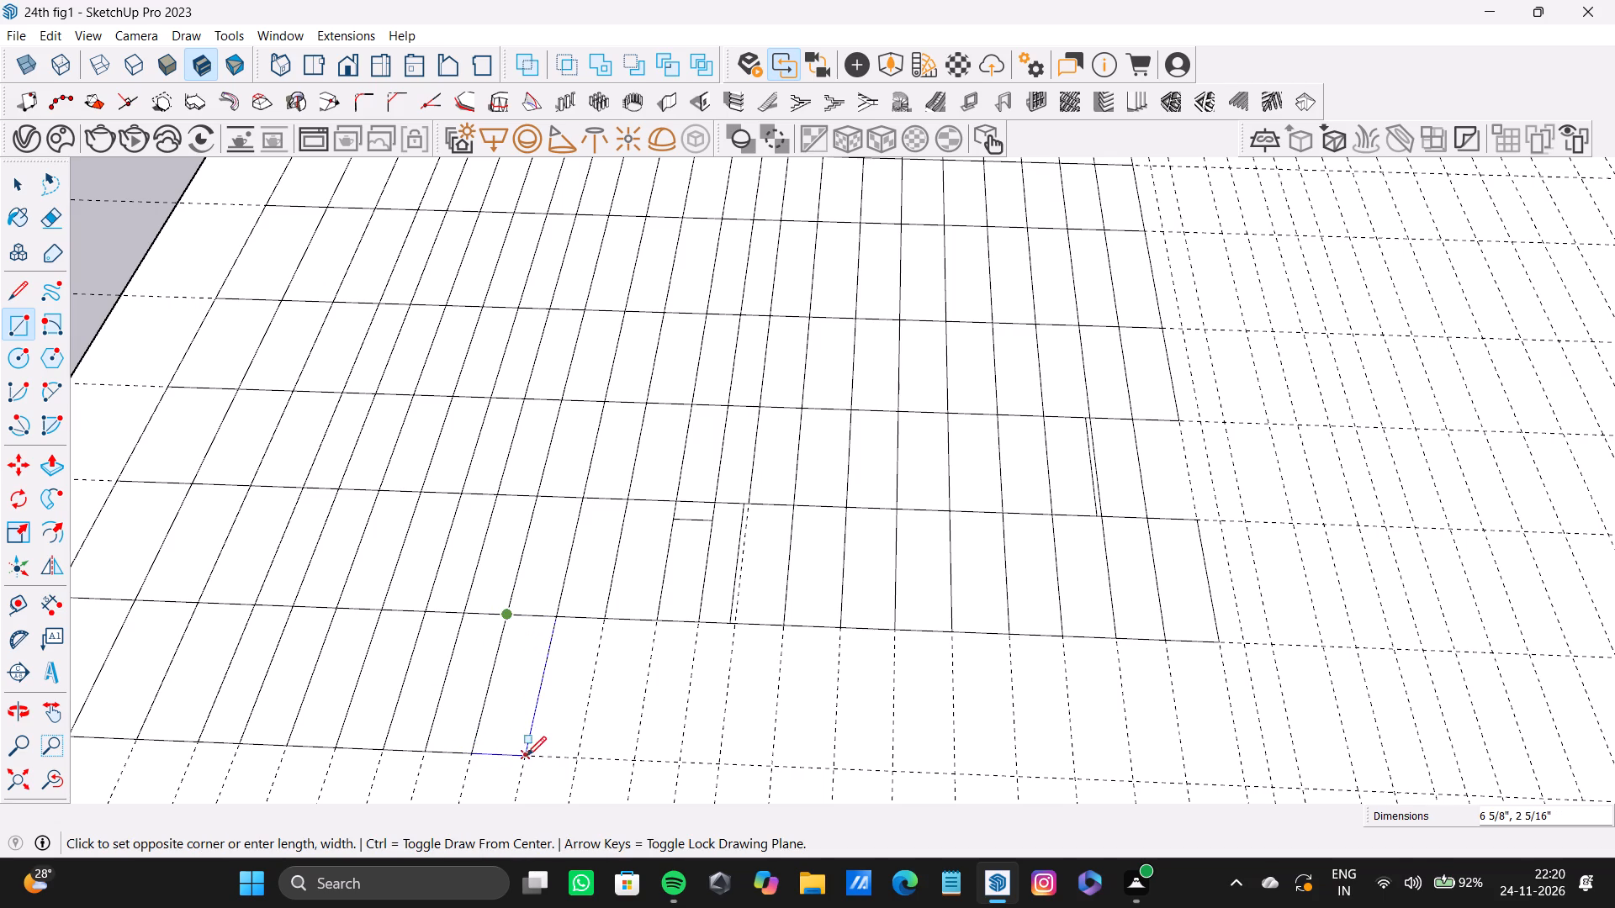
{"action": "left_click", "coordinate": [529, 756]}
{"action": "left_click", "coordinate": [553, 616]}
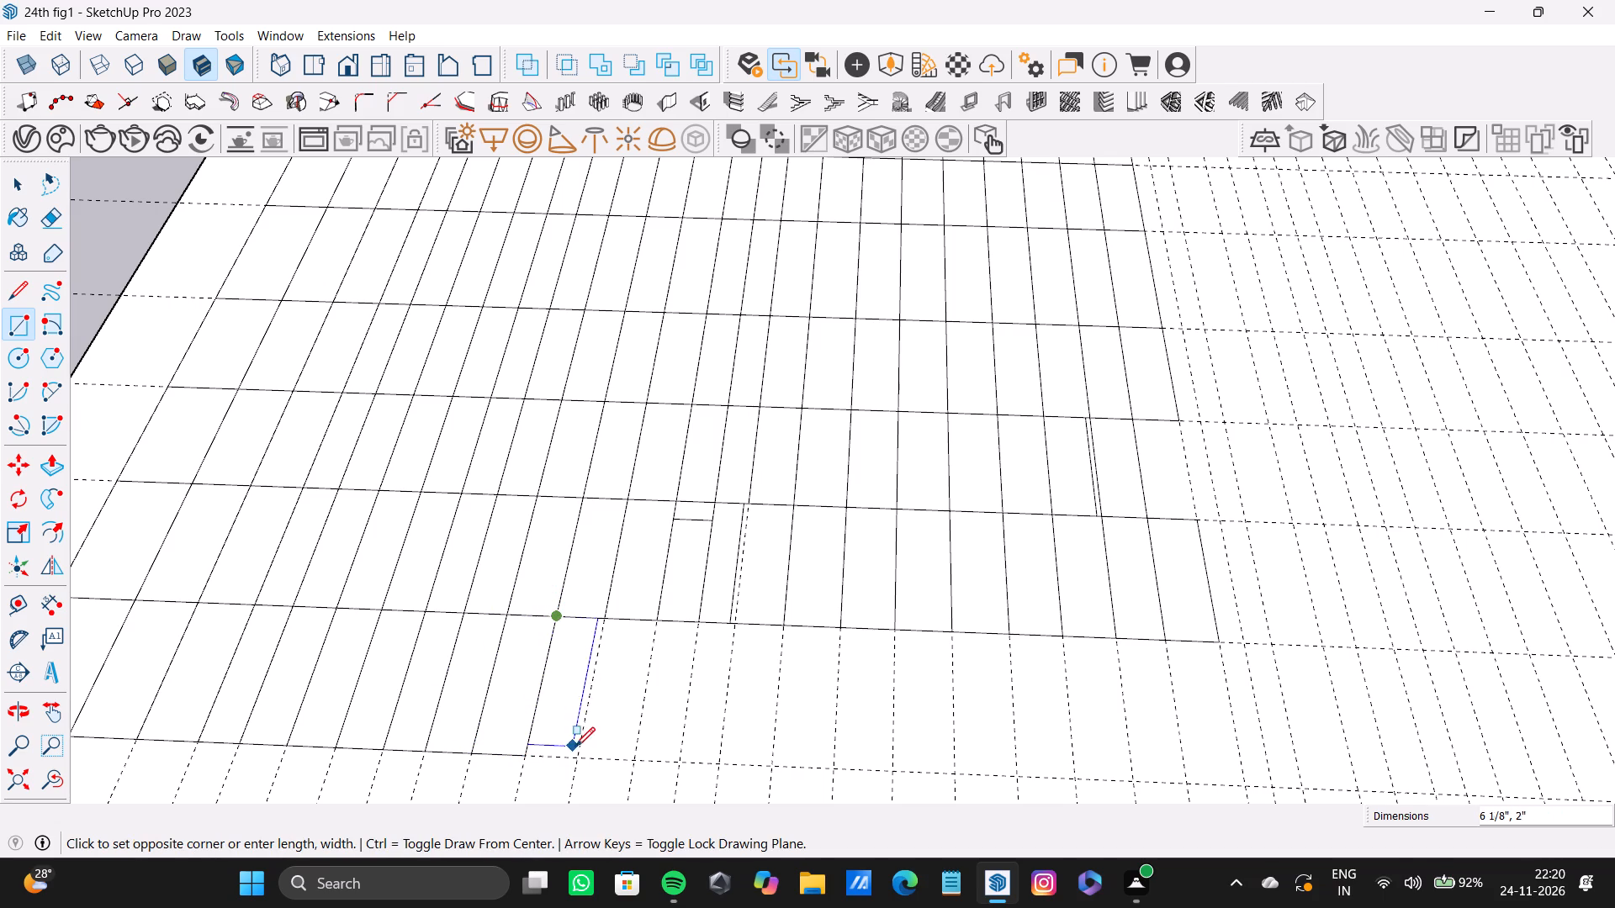
{"action": "left_click", "coordinate": [582, 751]}
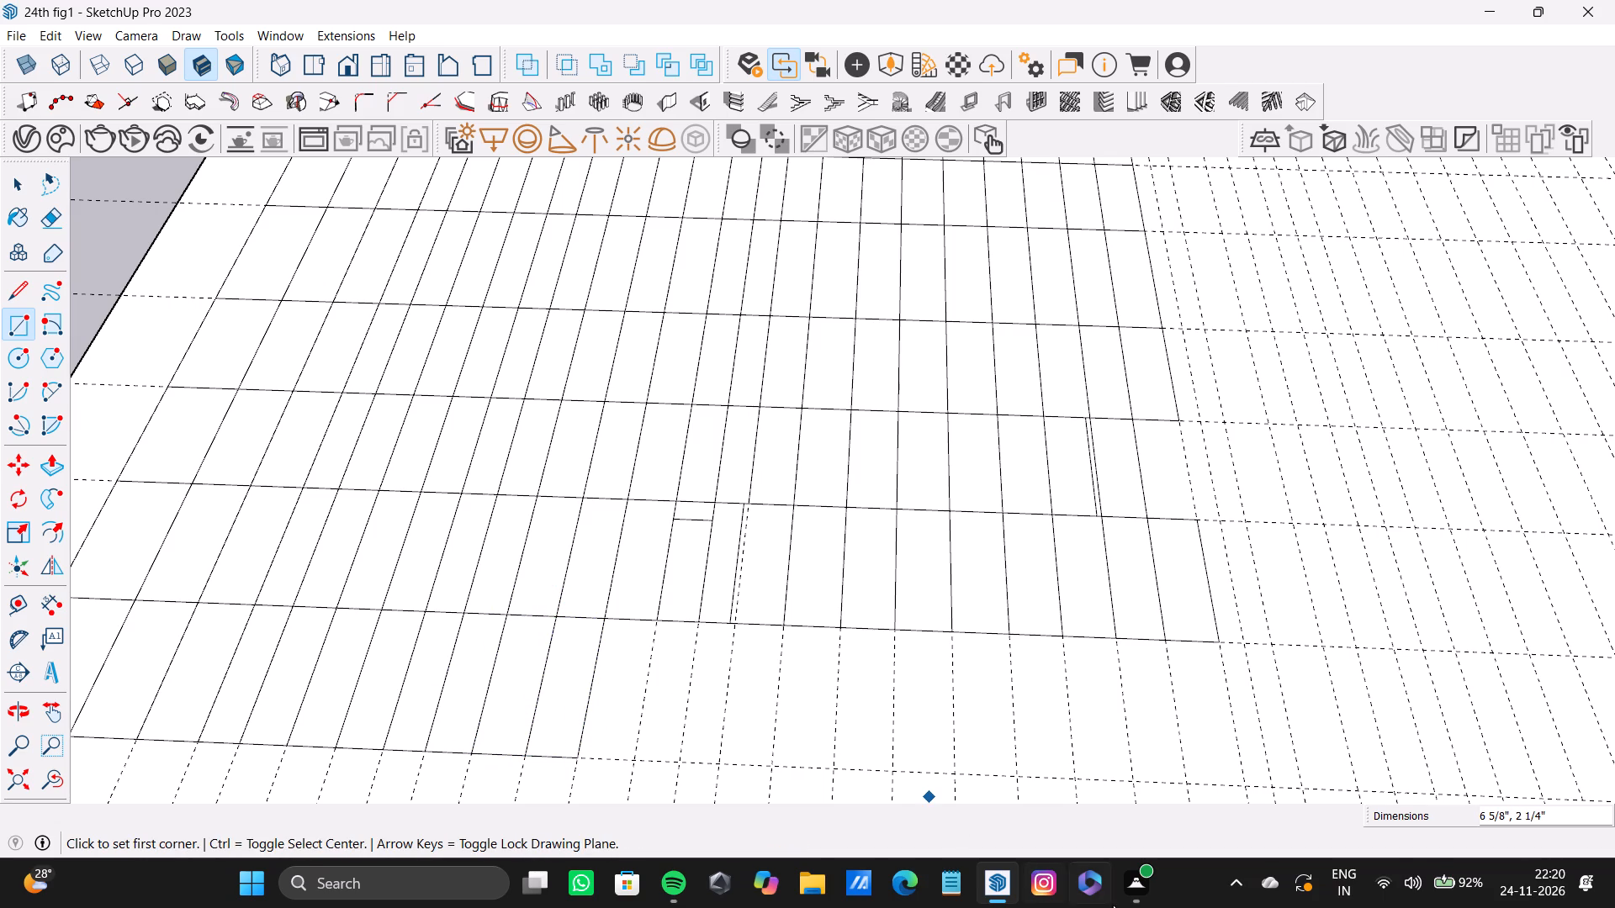
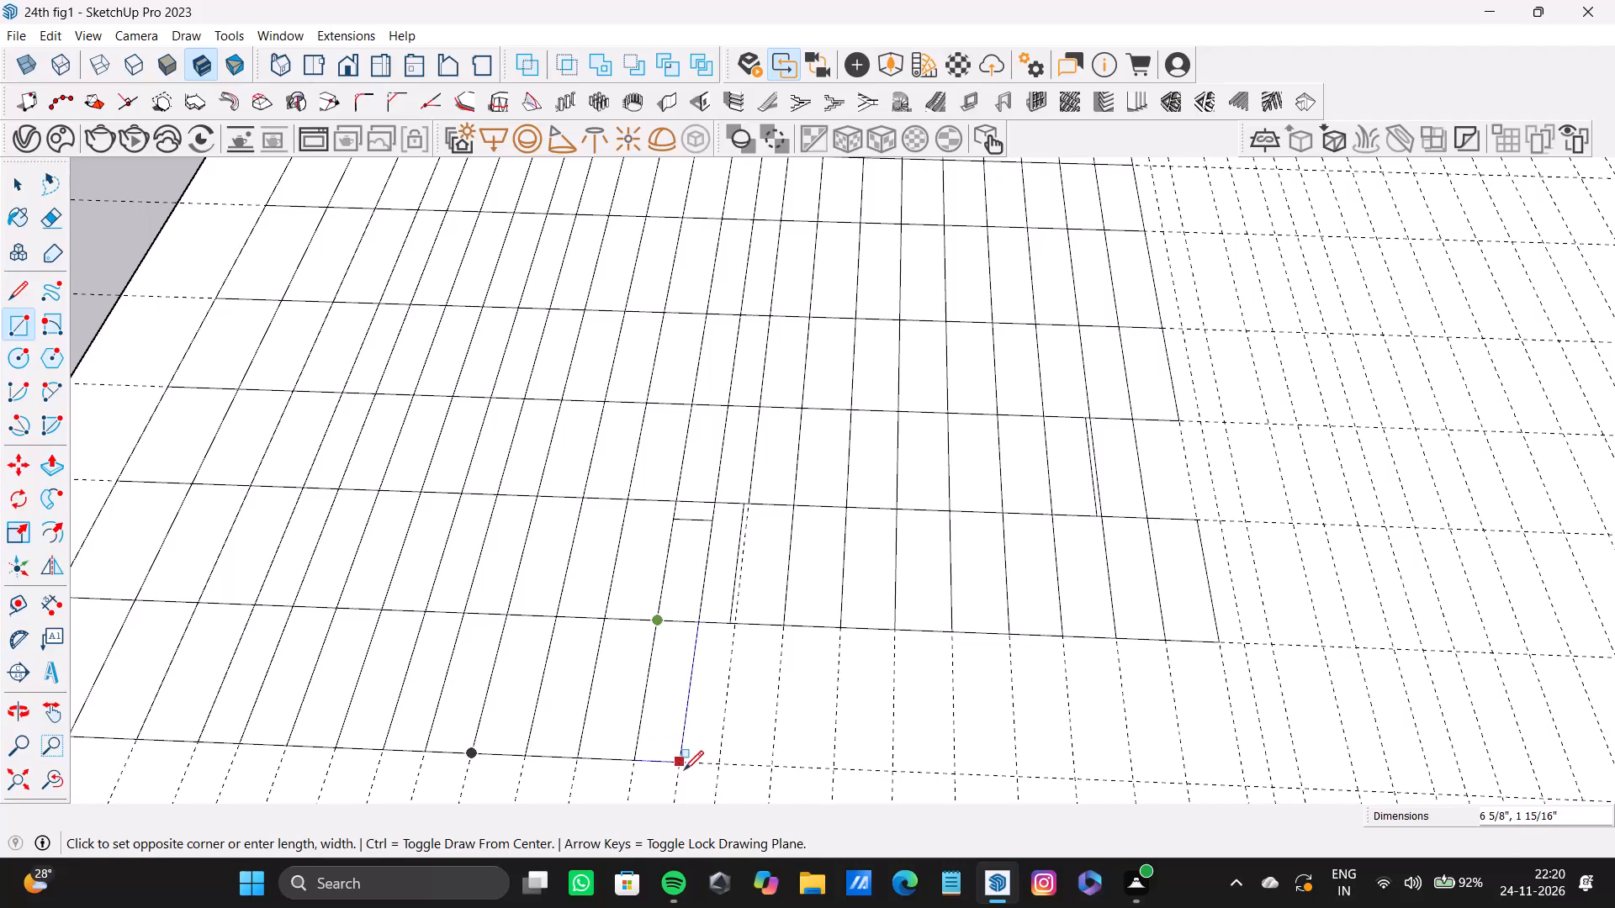
Continue the unfinished front row with three adjoining rectangles about 6 5/8" long, about 1 15/16", 1 11/16" and 1 7/8" wide.
{"action": "left_click", "coordinate": [684, 769]}
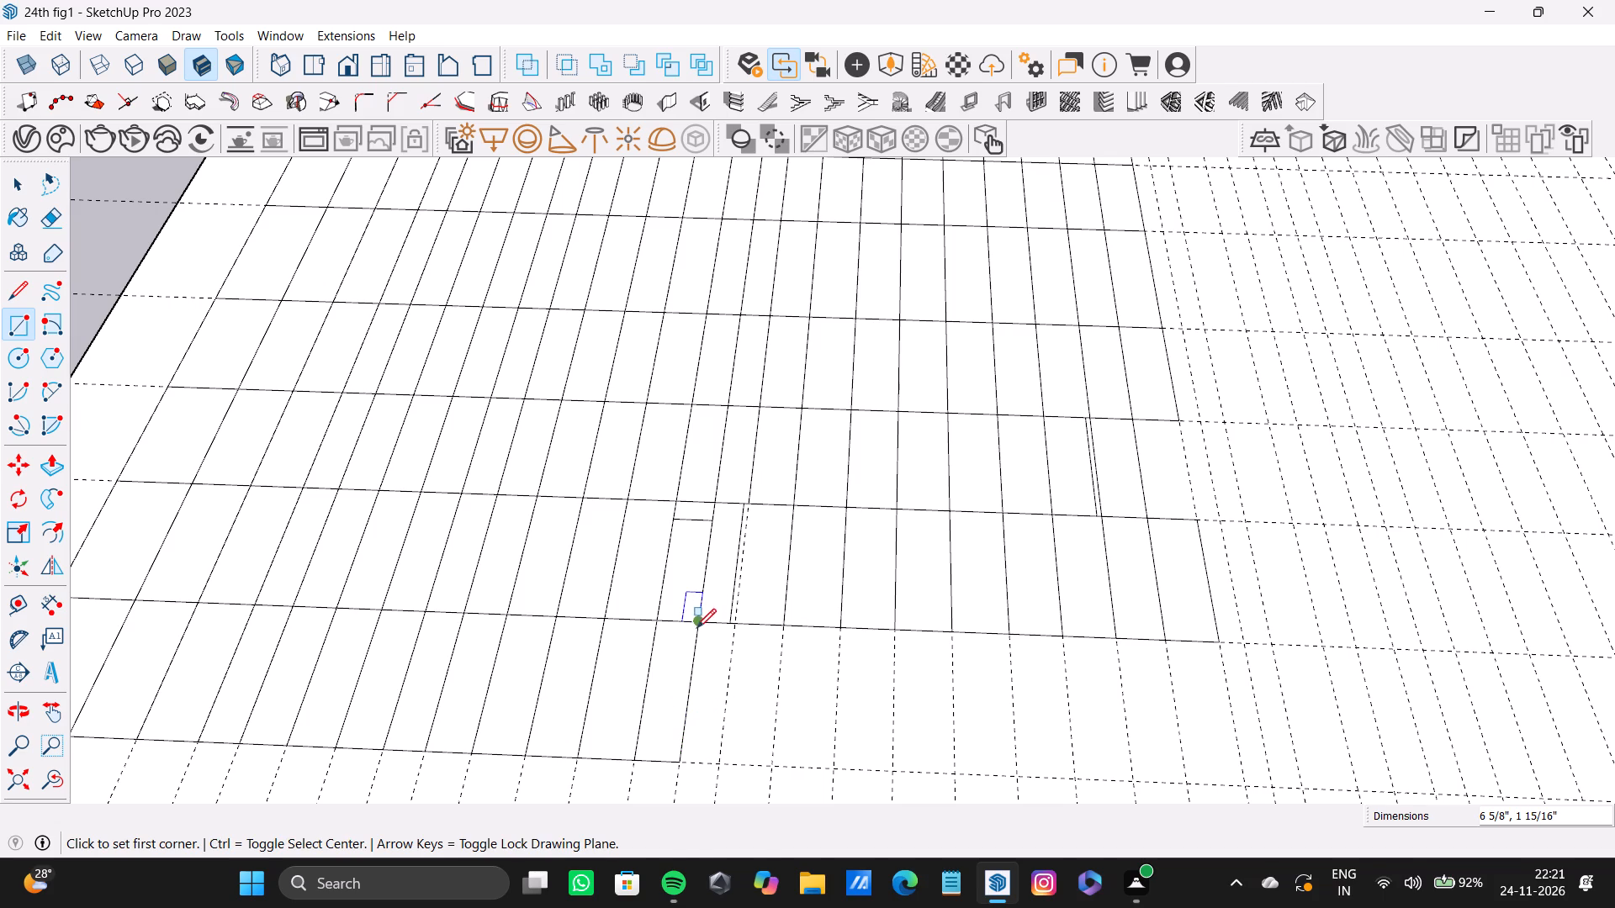
{"action": "left_click", "coordinate": [700, 626]}
{"action": "left_click", "coordinate": [717, 761]}
{"action": "left_click", "coordinate": [737, 621]}
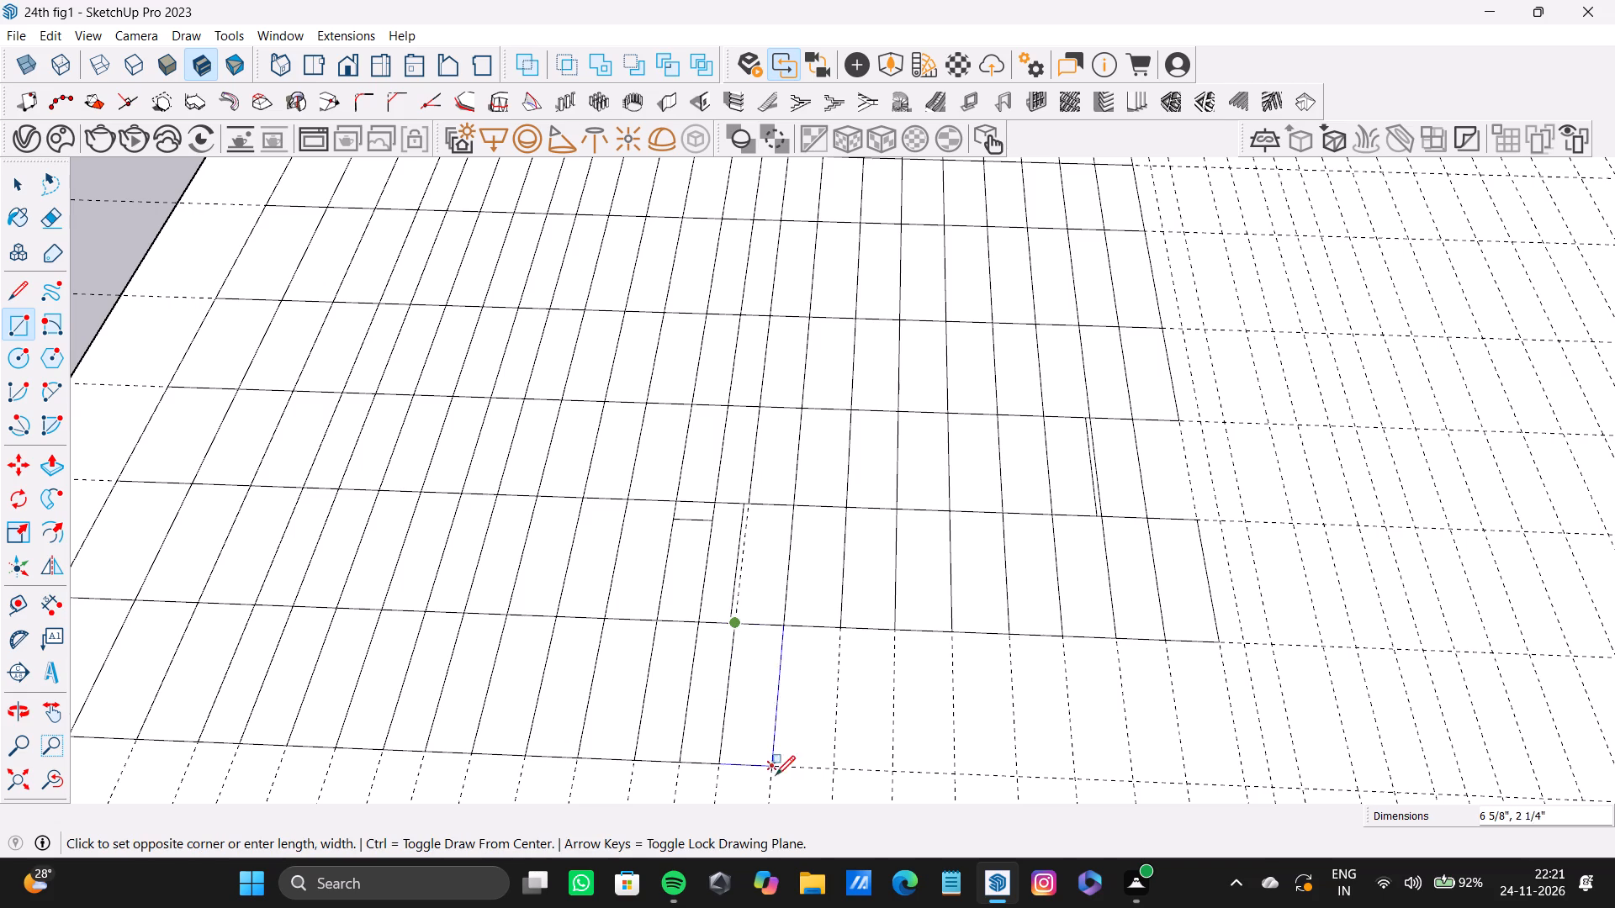
{"action": "left_click", "coordinate": [763, 766]}
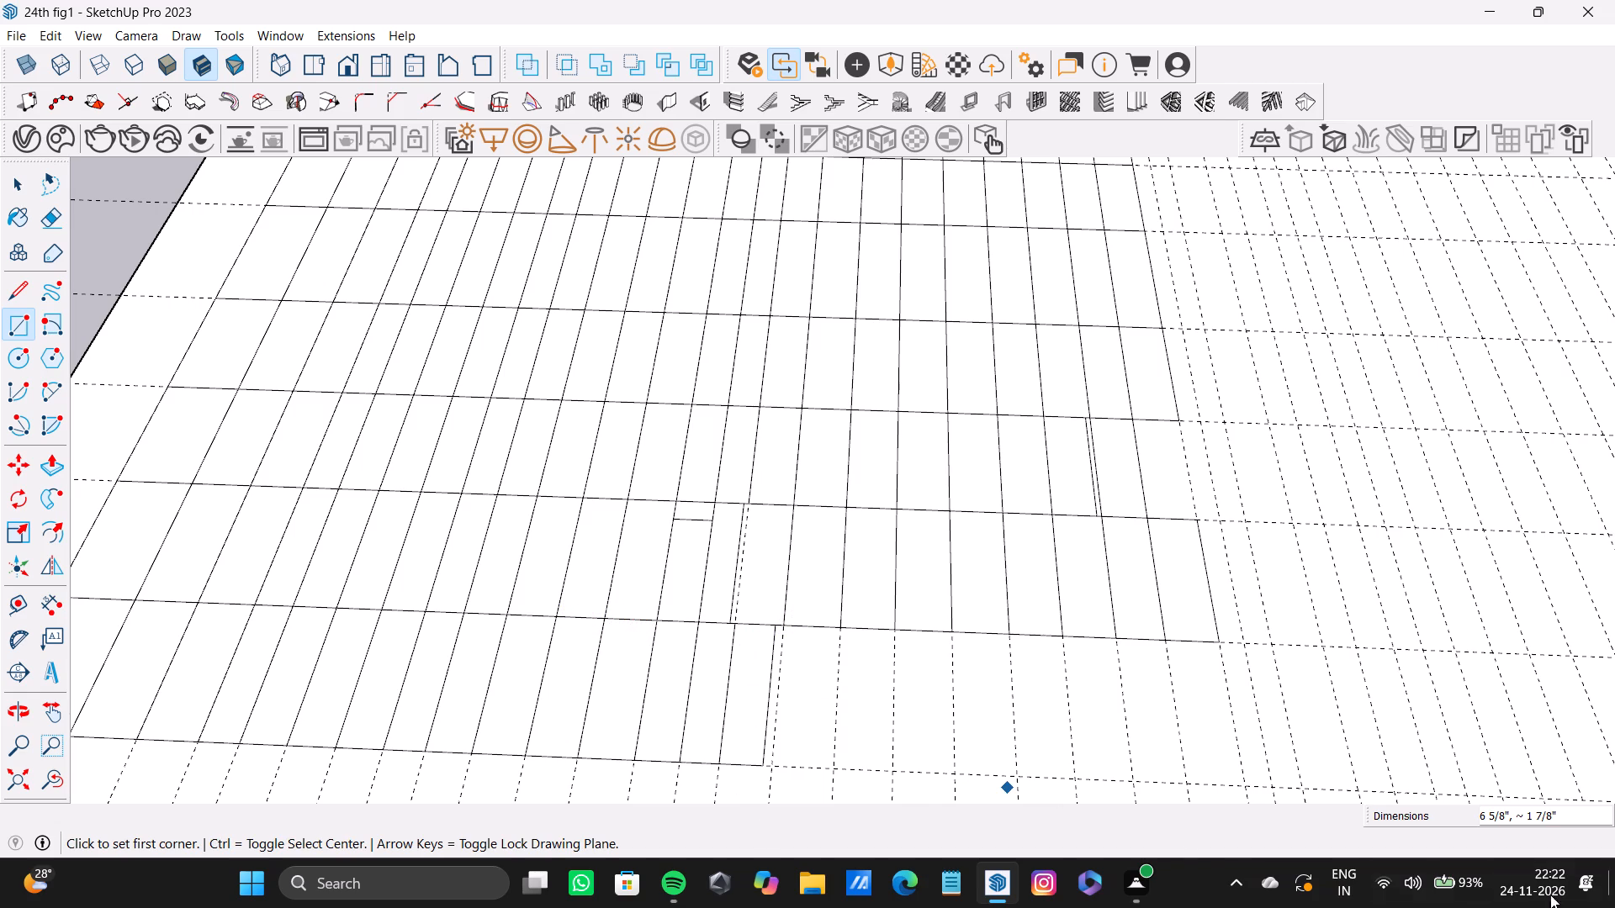
Extend the front row with four more adjoining rectangles about 6 5/8" long, about 2 5/8", 2 1/2", 2 5/8" and 2 5/8" wide.
{"action": "left_click", "coordinate": [787, 628]}
{"action": "left_click", "coordinate": [833, 765]}
{"action": "left_click", "coordinate": [833, 633]}
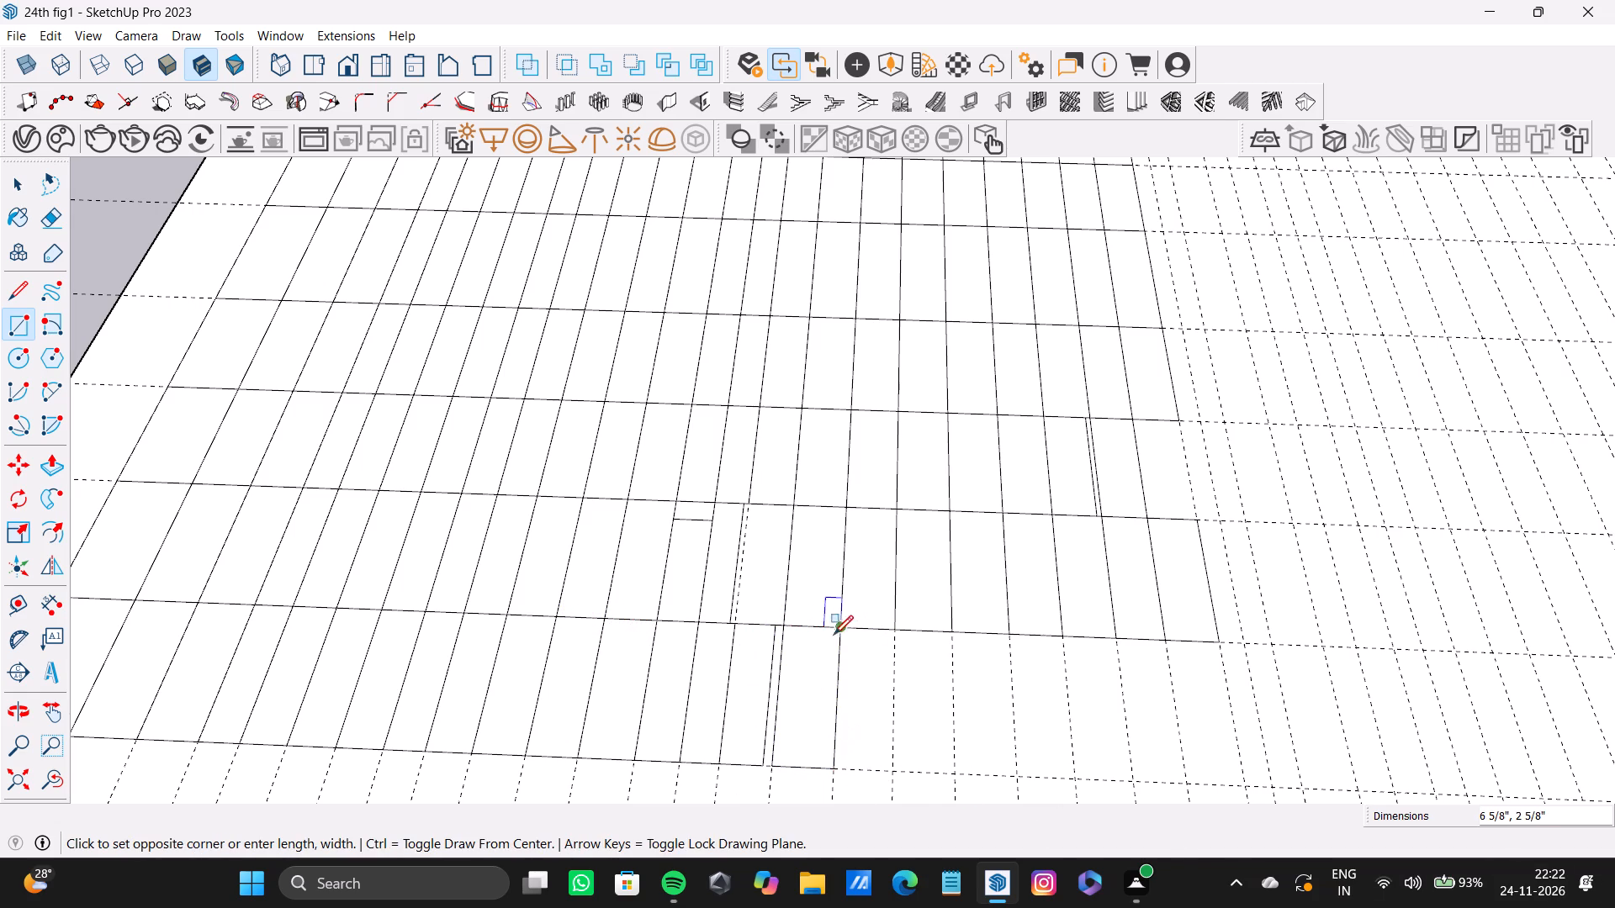
{"action": "left_click", "coordinate": [892, 768]}
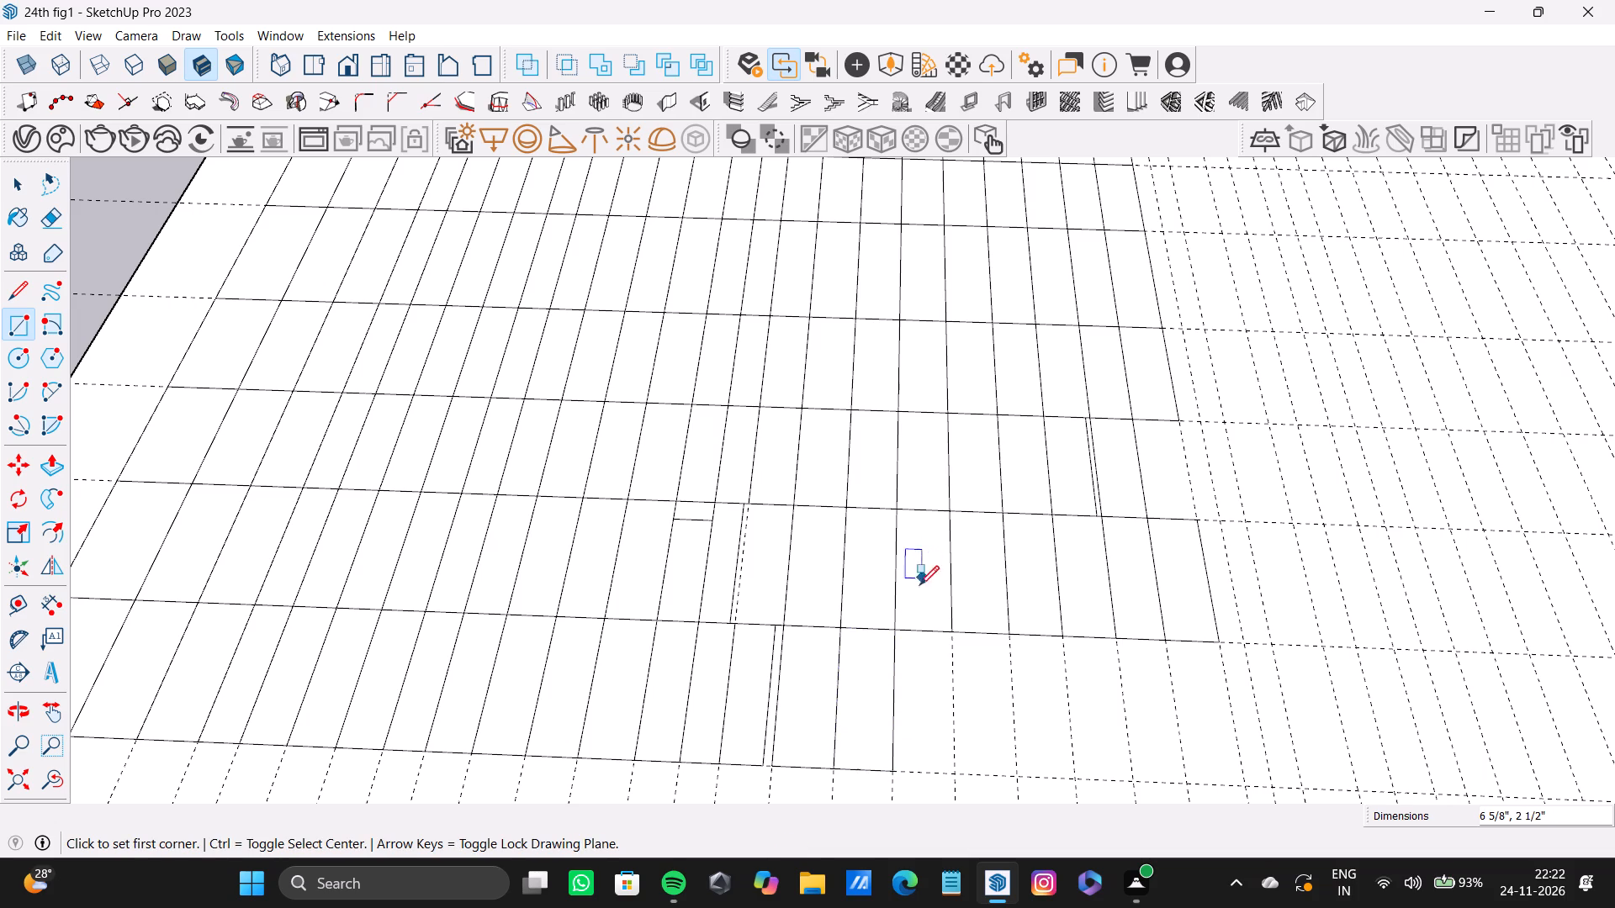
{"action": "left_click_drag", "start_coordinate": [896, 627], "coordinate": [906, 636]}
{"action": "left_click", "coordinate": [954, 770]}
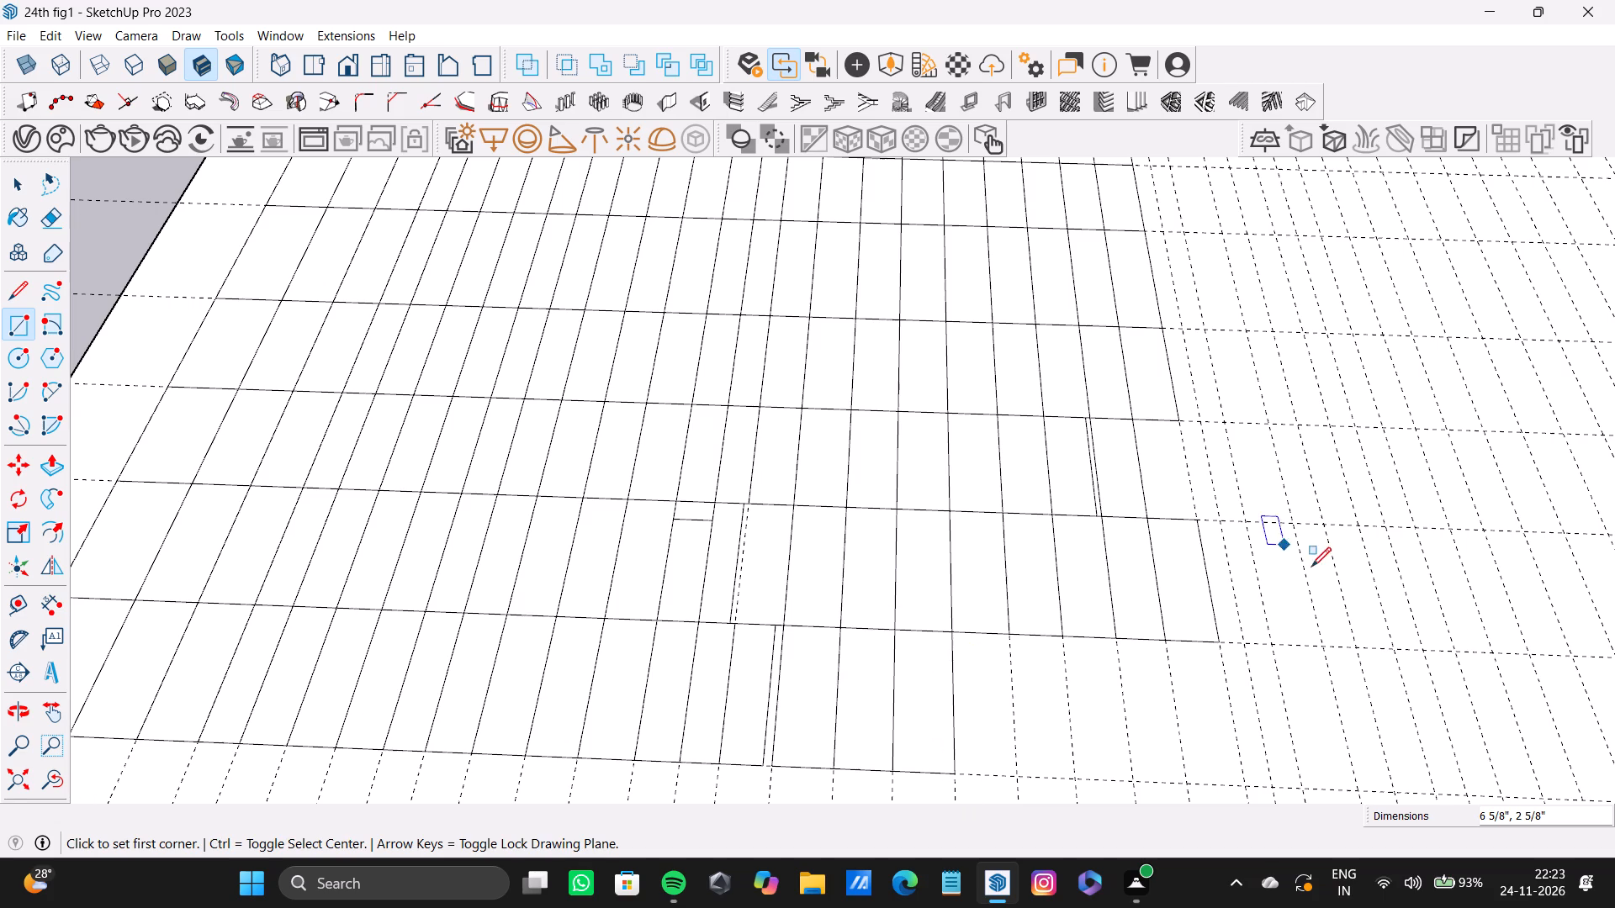
{"action": "left_click", "coordinate": [950, 629]}
{"action": "left_click", "coordinate": [1018, 779]}
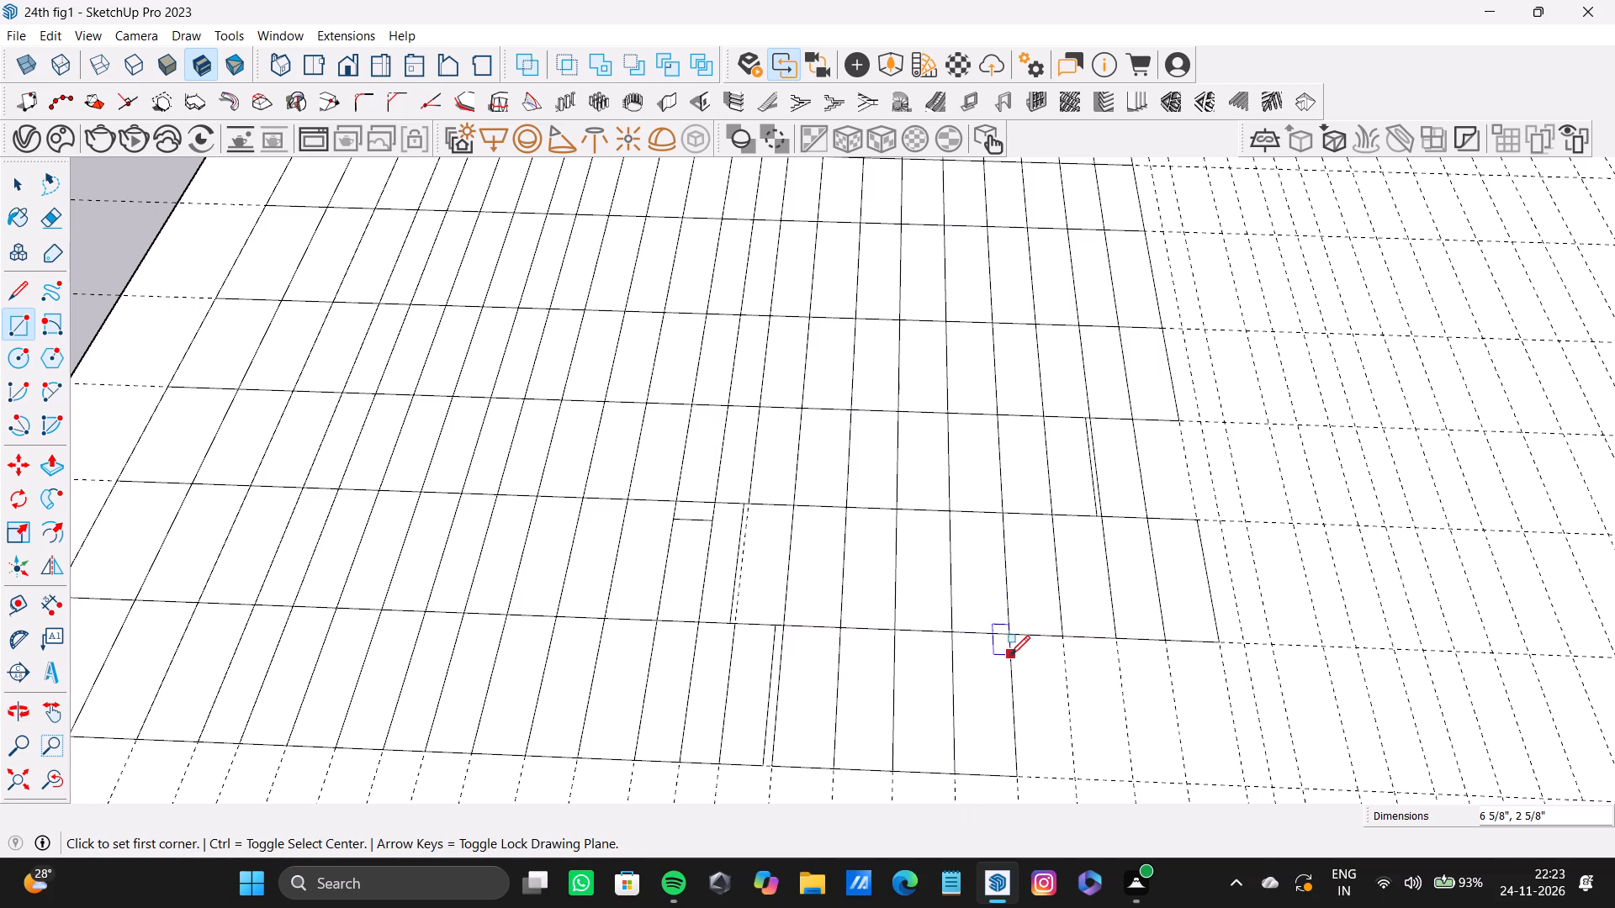
Complete the row to the panel's inner edge with four rectangles about 6 5/8" long, the first three about 2 3/4", 2 7/16" and 2 1/4" wide.
{"action": "left_click", "coordinate": [1003, 644]}
{"action": "left_click", "coordinate": [1073, 772]}
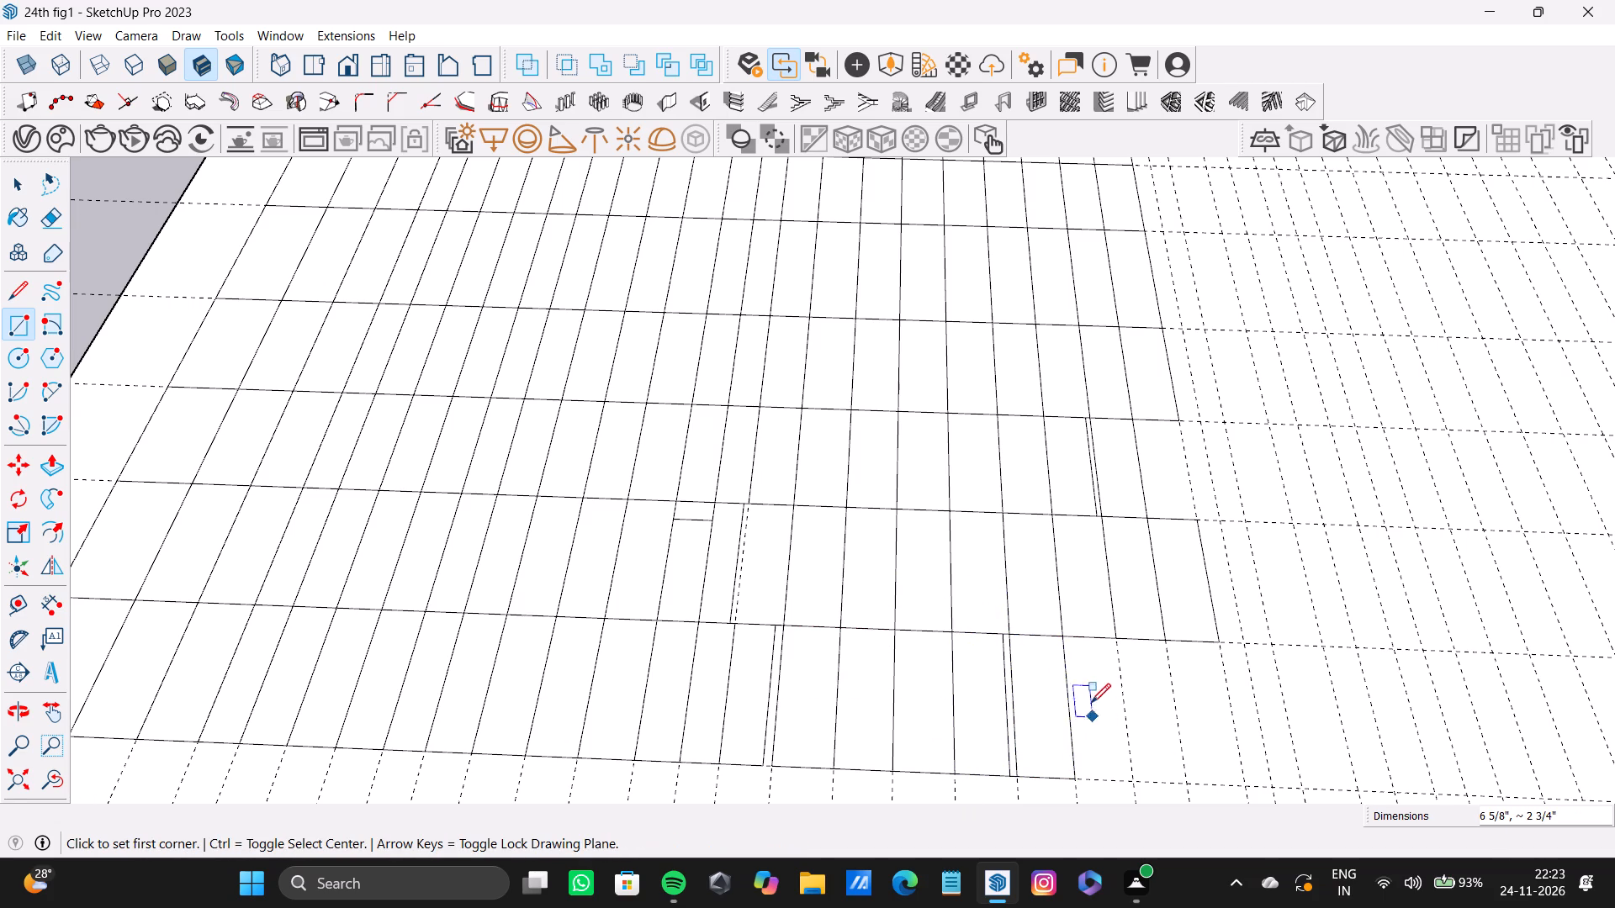
{"action": "left_click", "coordinate": [1069, 644]}
{"action": "left_click", "coordinate": [1136, 775]}
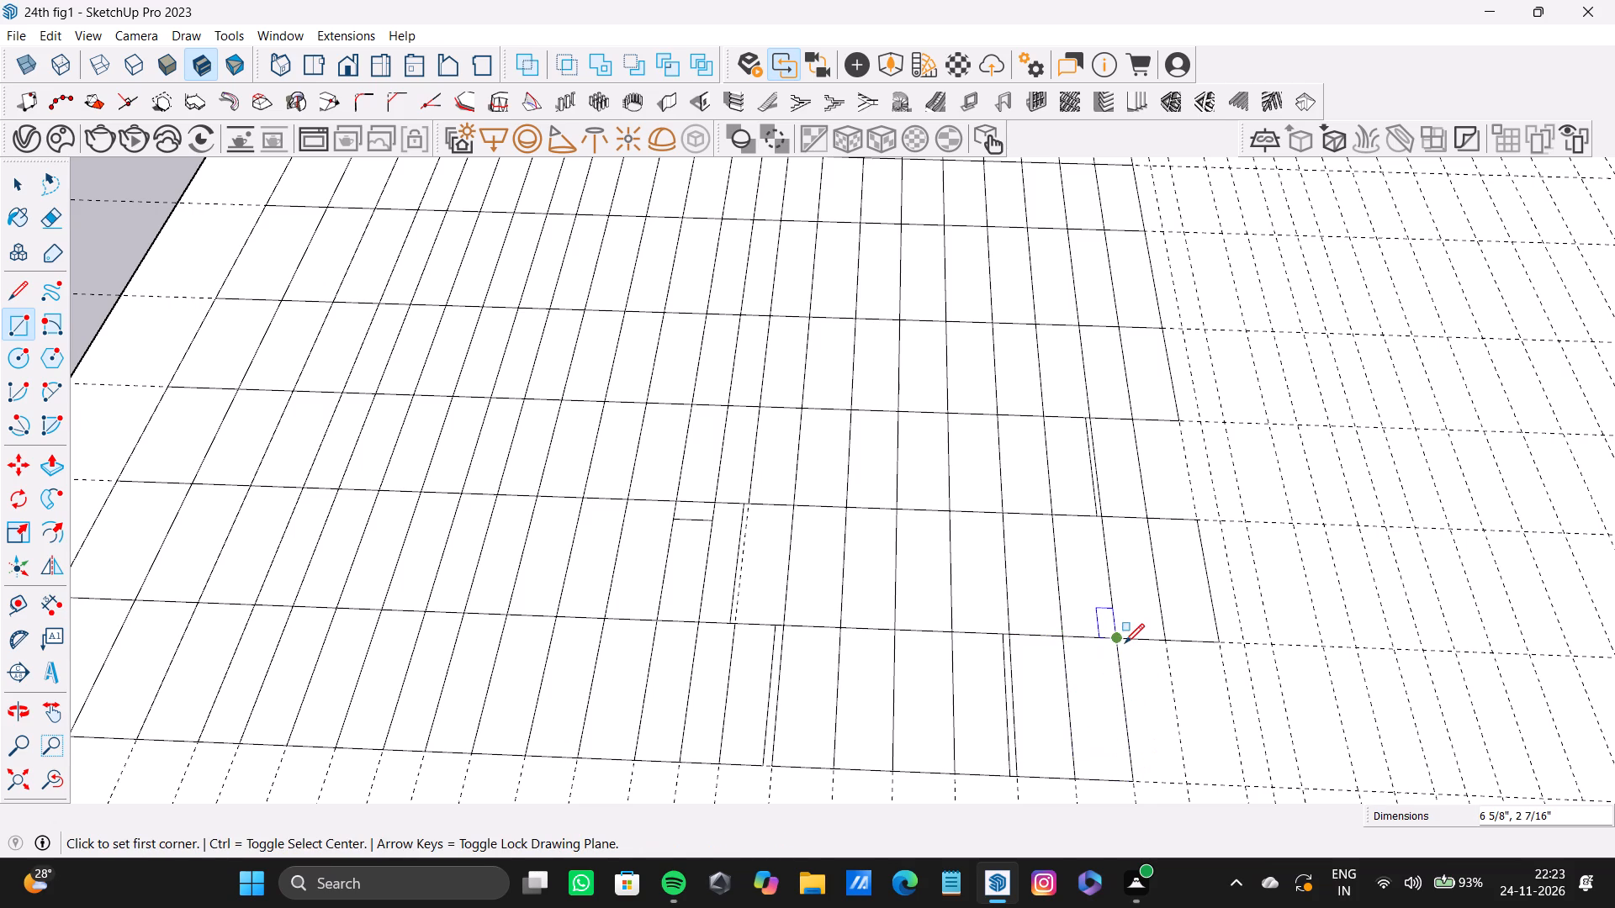
{"action": "left_click", "coordinate": [1125, 643]}
{"action": "left_click", "coordinate": [1190, 789]}
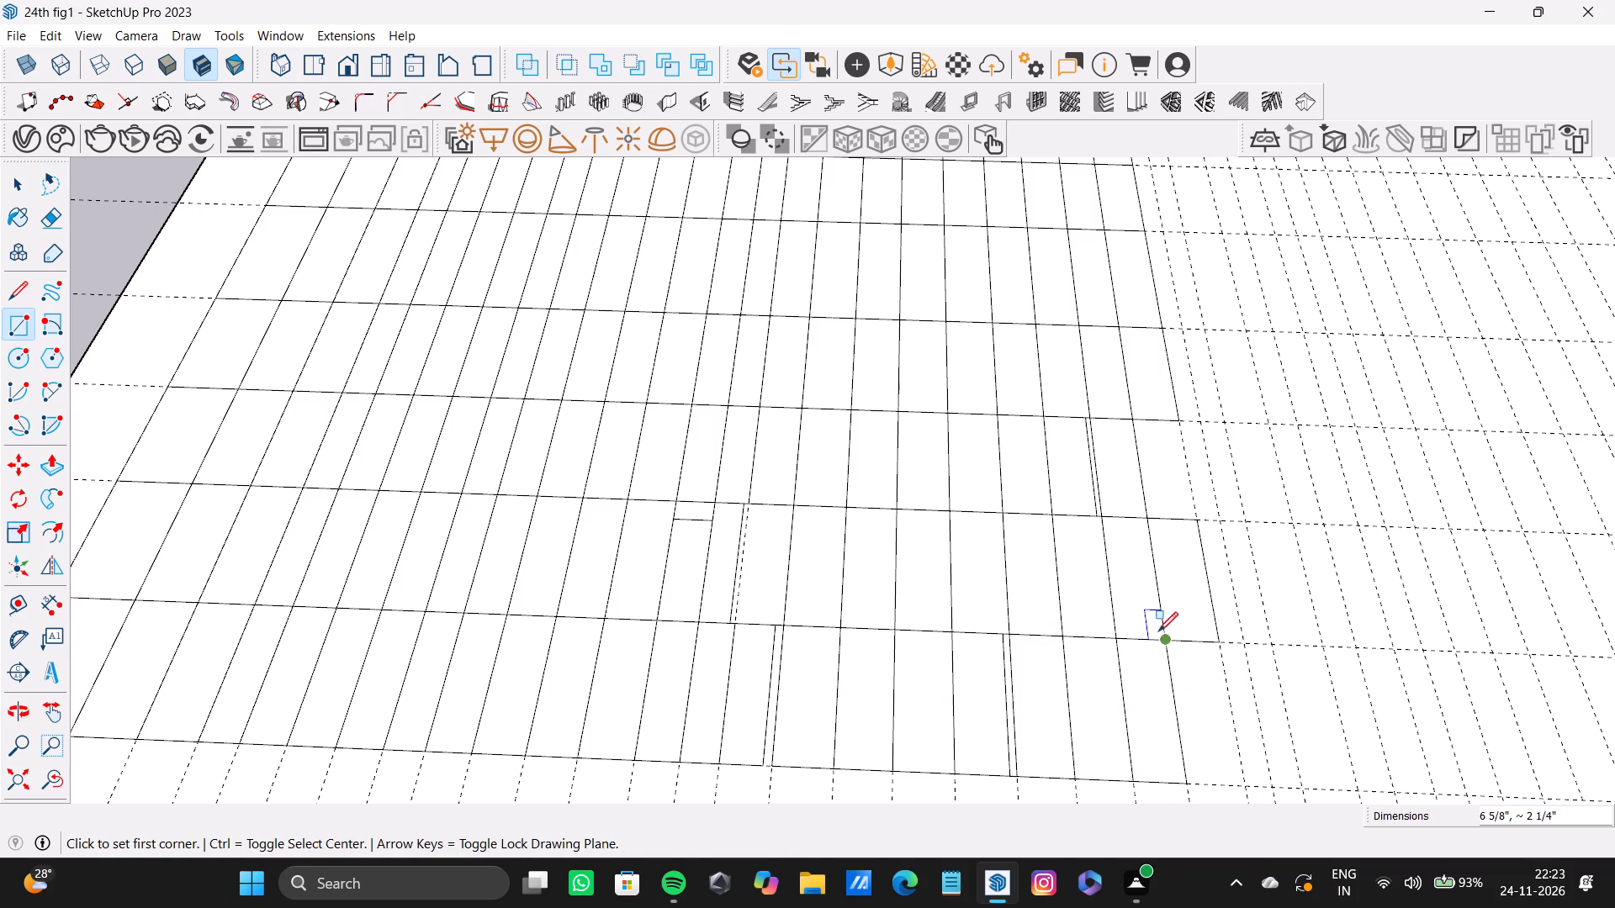
{"action": "left_click", "coordinate": [1168, 638]}
{"action": "left_click", "coordinate": [1241, 791]}
Begin the next row forward from the outer side edge with four adjoining rectangles about 4 11/16" long, the first two about 3 7/8" and 2 7/8" wide.
{"action": "scroll", "coordinate": [583, 594], "scroll_direction": "down", "scroll_amount": 3}
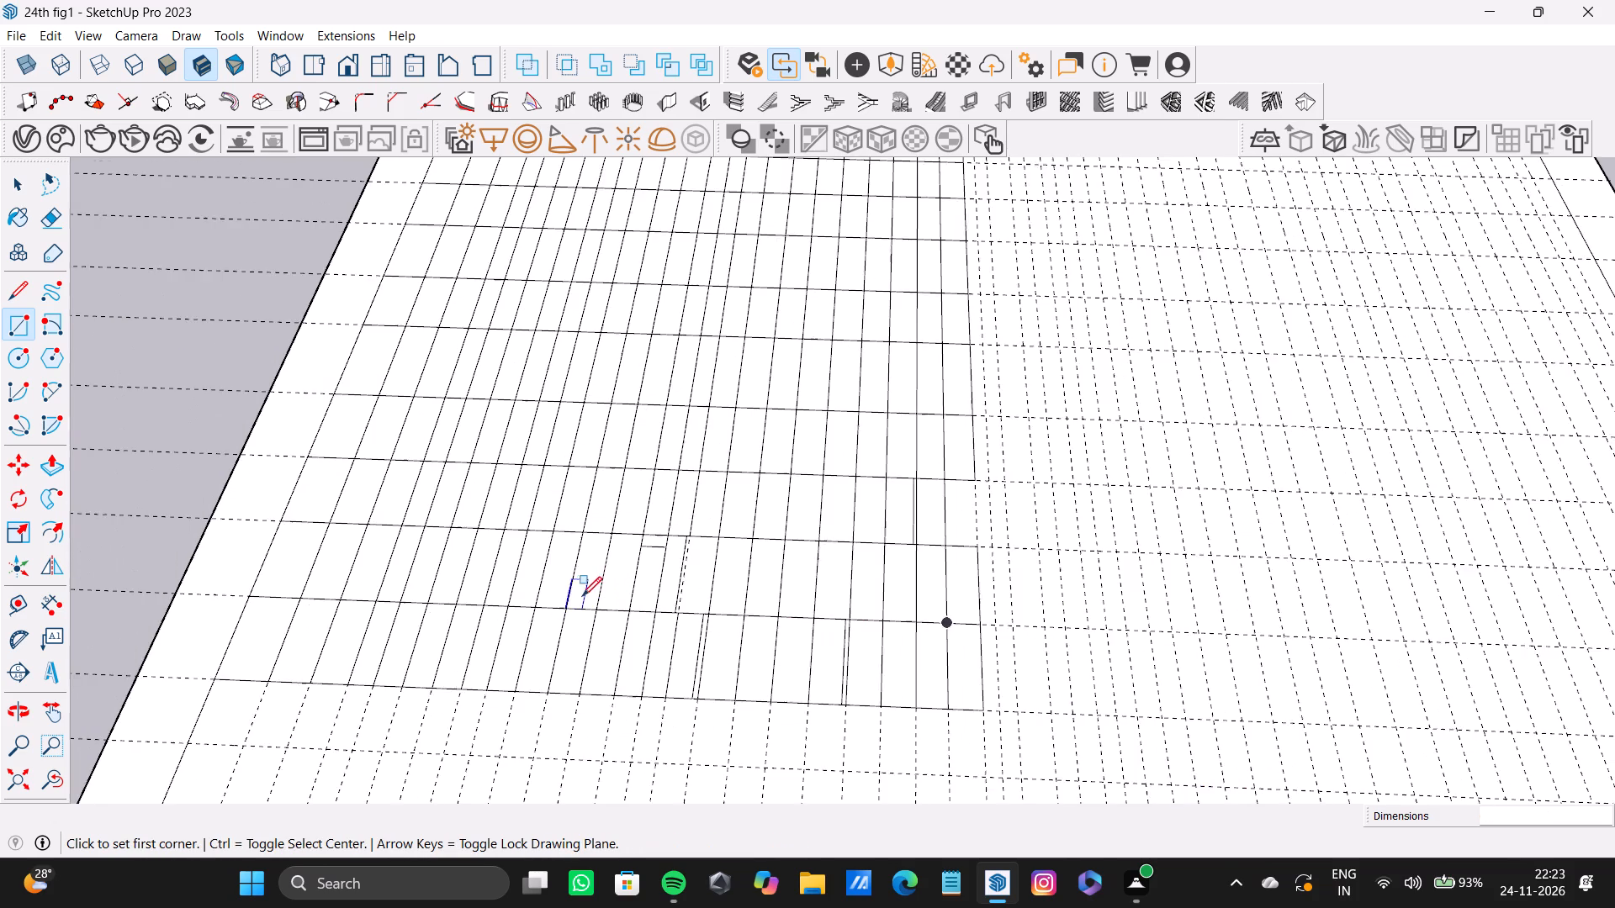
{"action": "scroll", "coordinate": [582, 596], "scroll_direction": "down", "scroll_amount": 6}
{"action": "scroll", "coordinate": [380, 703], "scroll_direction": "up", "scroll_amount": 4}
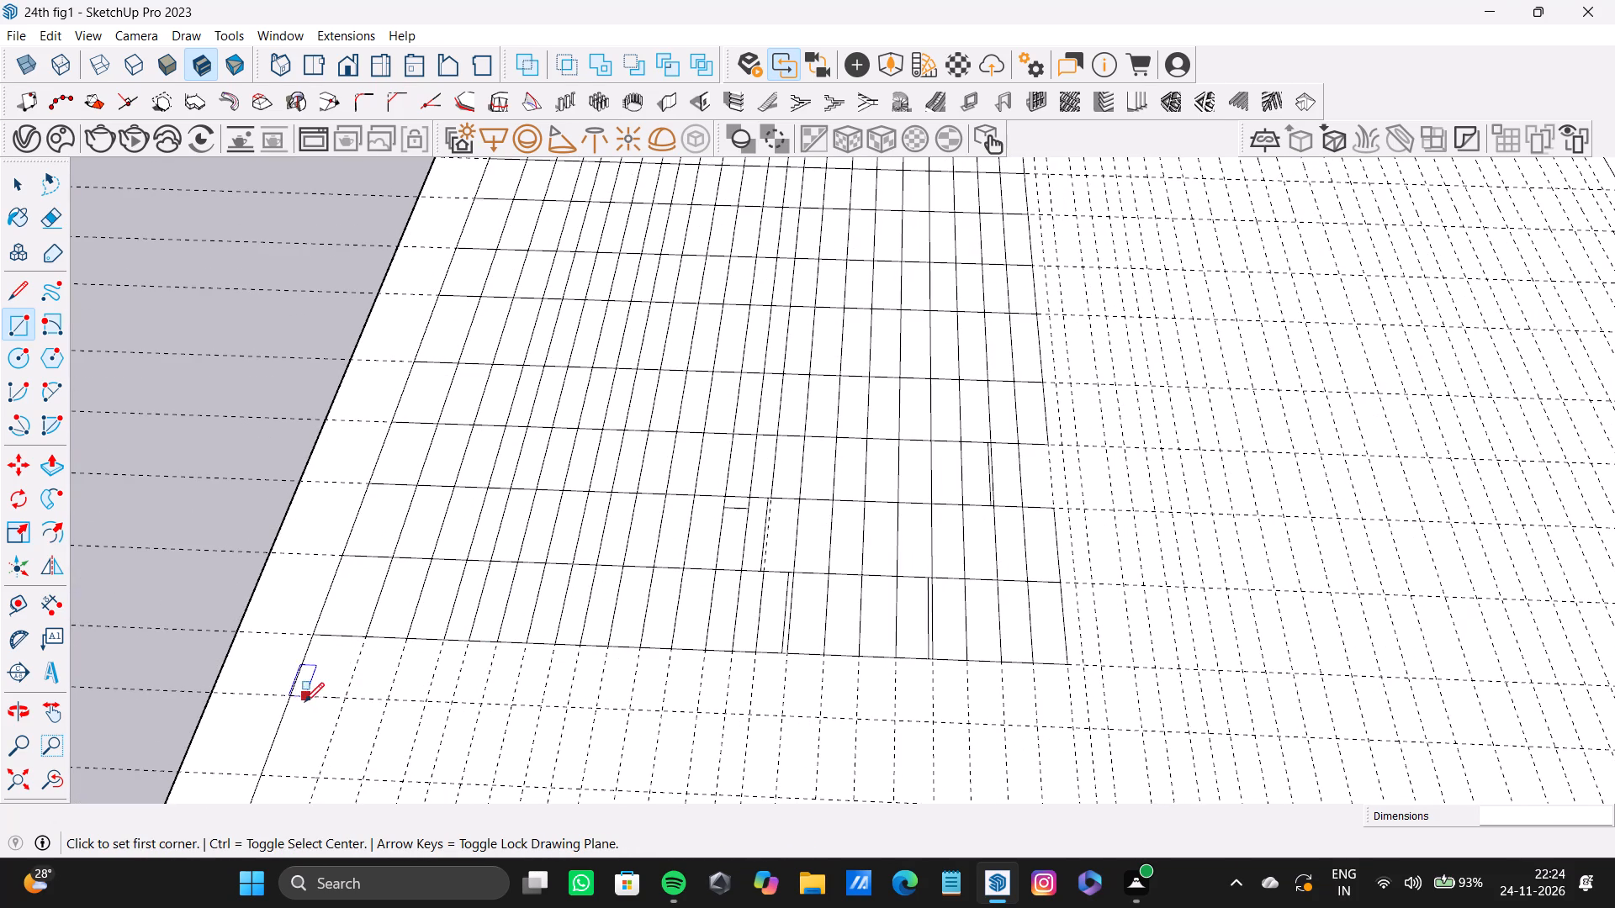
{"action": "left_click", "coordinate": [294, 697]}
{"action": "left_click", "coordinate": [367, 637]}
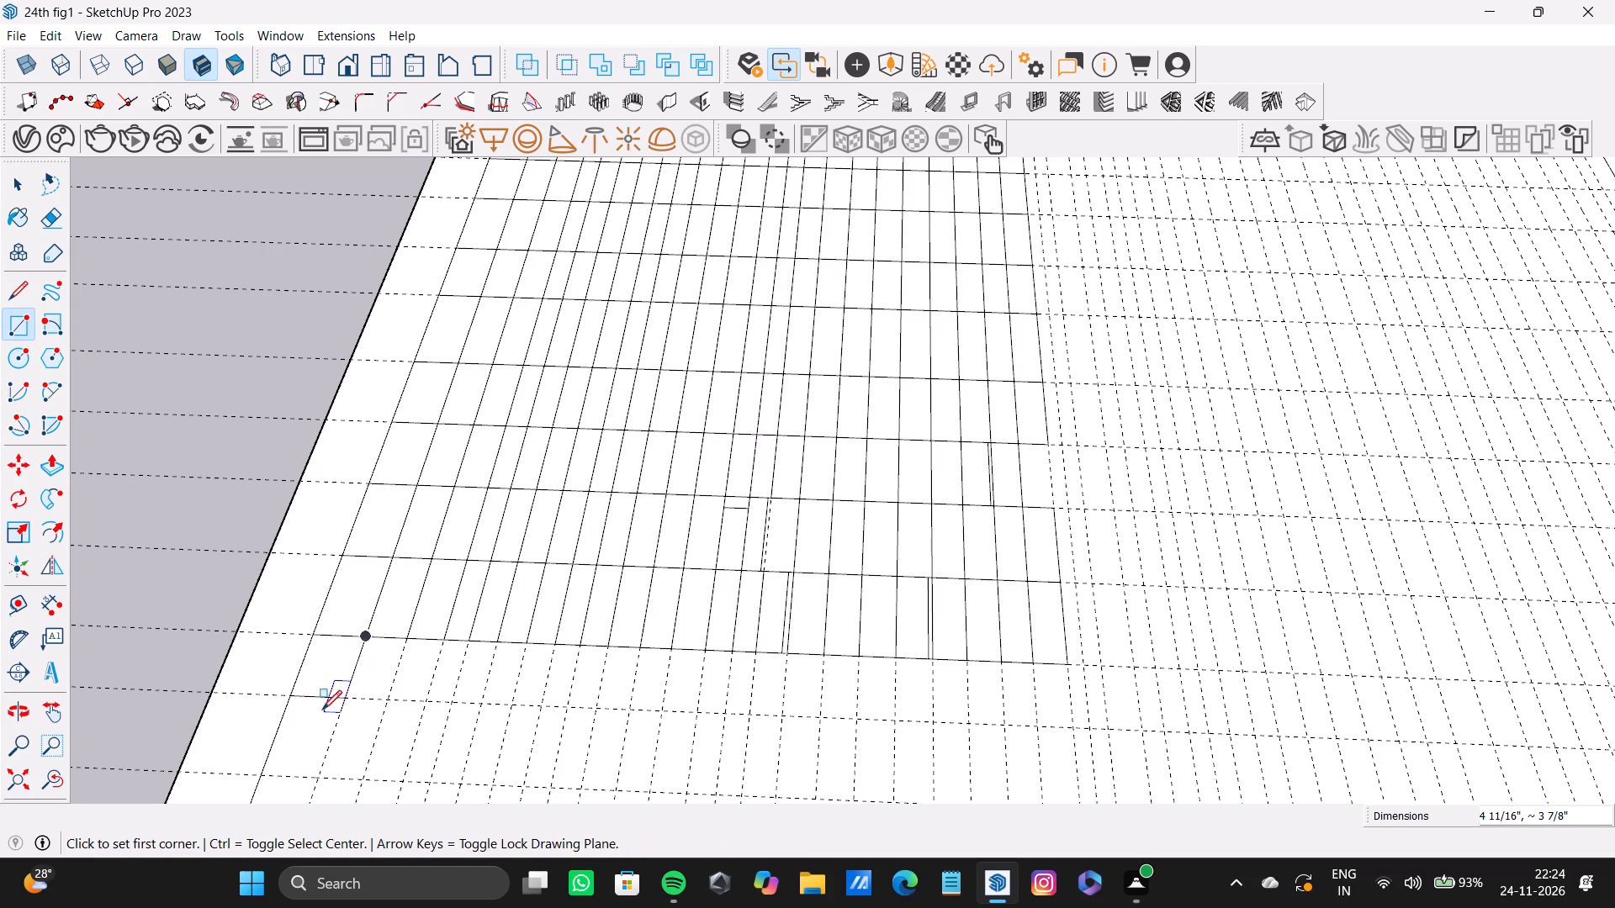
{"action": "left_click", "coordinate": [342, 697]}
{"action": "left_click", "coordinate": [410, 645]}
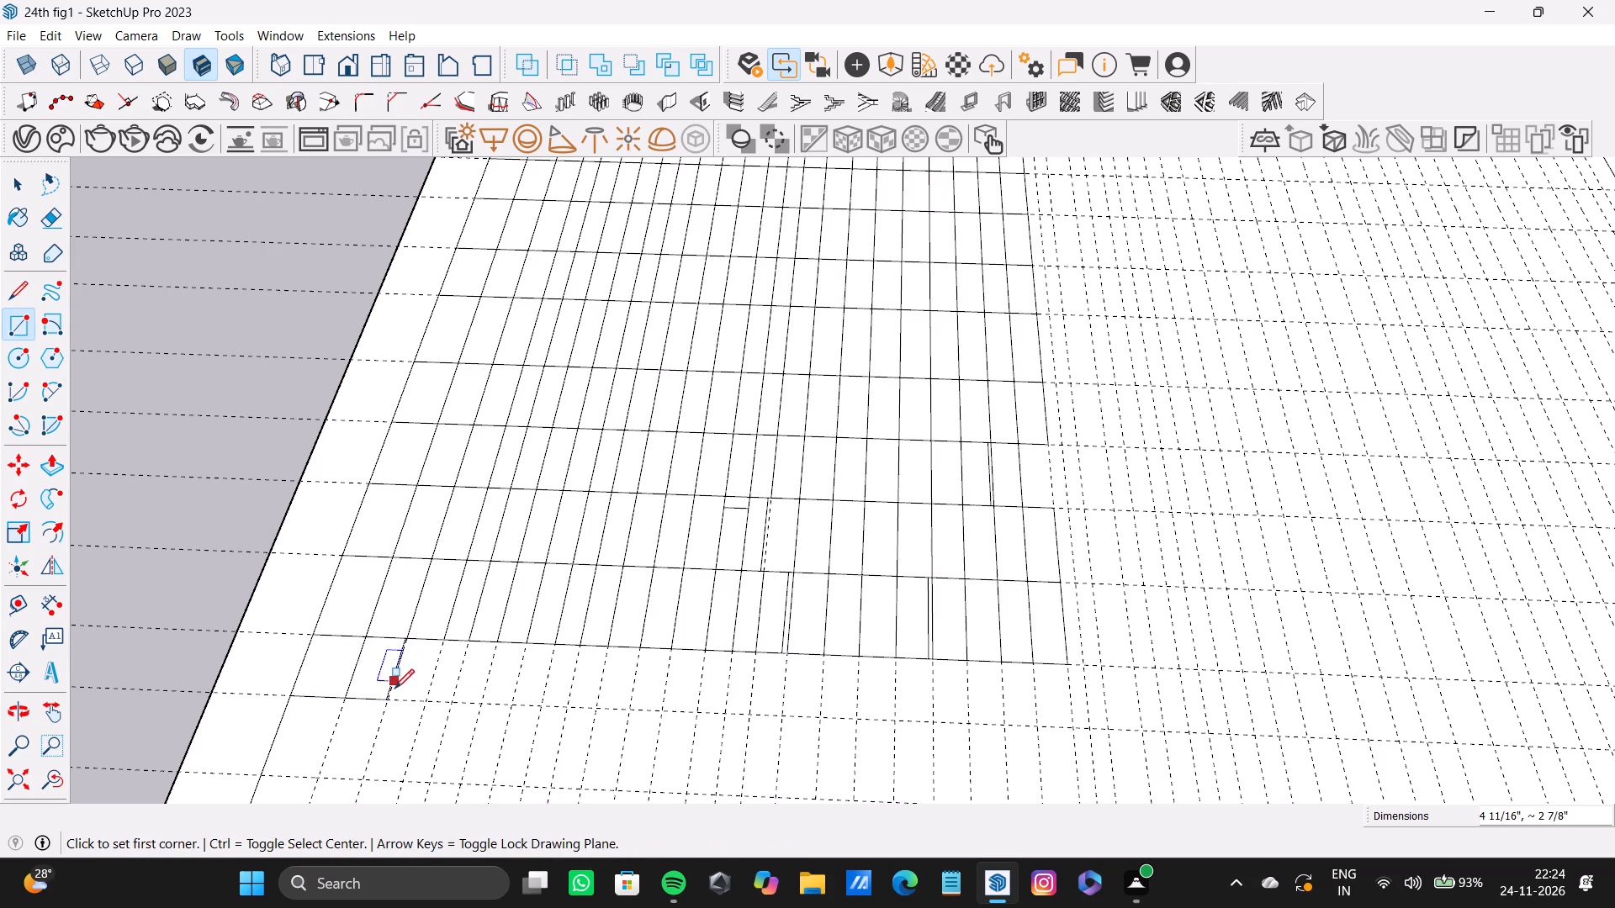
{"action": "left_click", "coordinate": [394, 689]}
{"action": "left_click", "coordinate": [439, 639]}
{"action": "left_click_drag", "start_coordinate": [429, 701], "coordinate": [432, 692]}
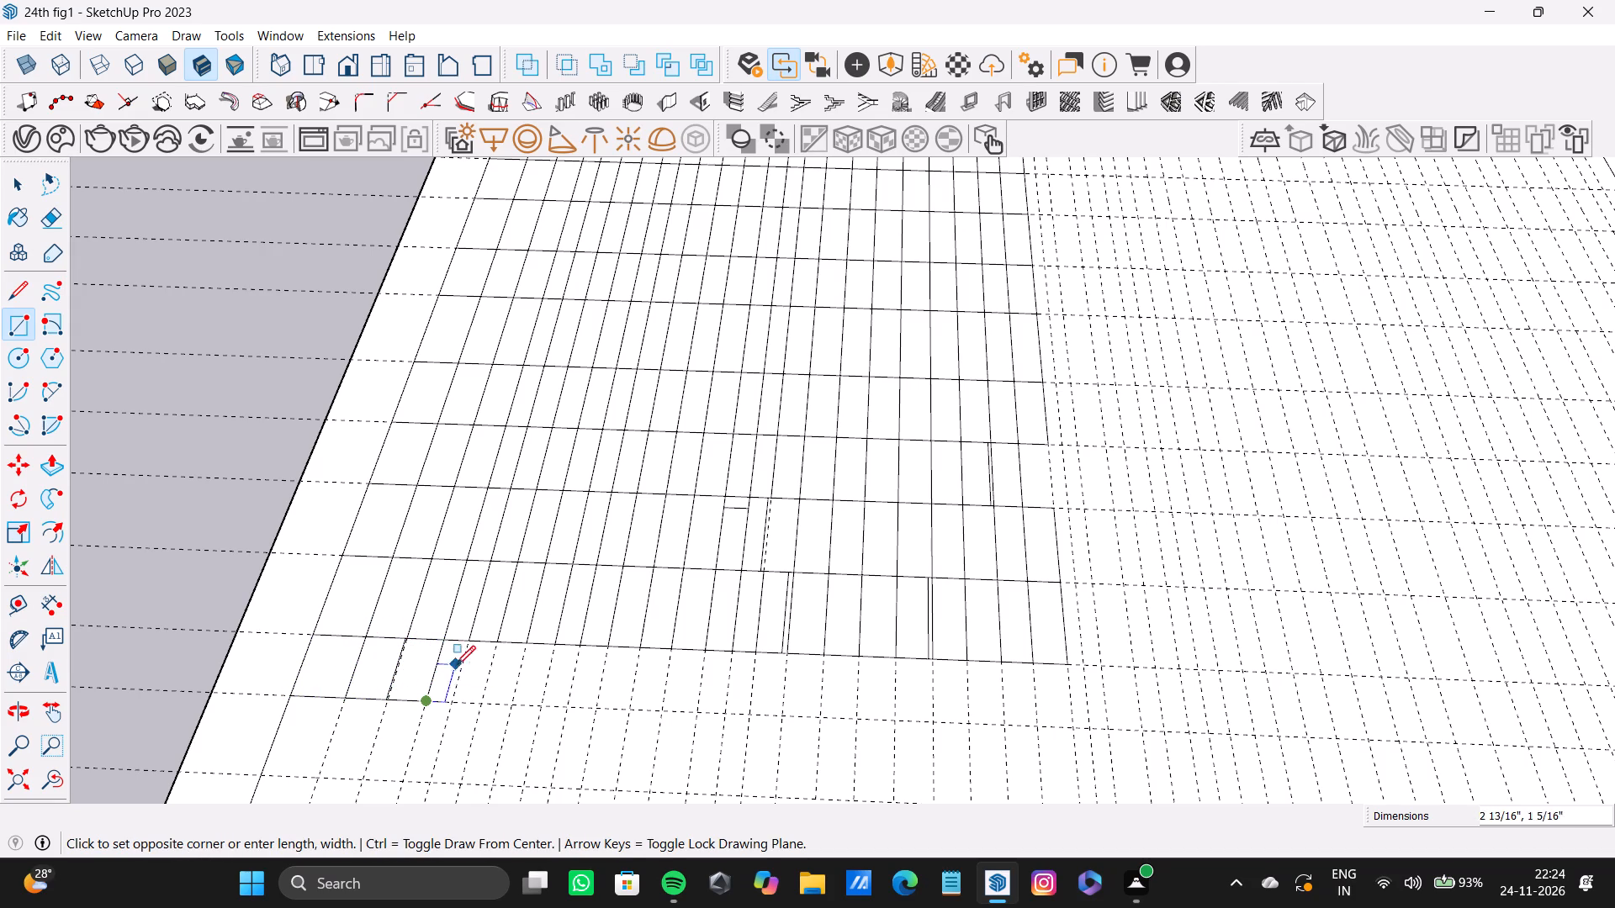
{"action": "left_click", "coordinate": [468, 644]}
Extend the new row with five adjoining rectangles about 4 11/16" long and about 1 13/16" to 2 1/8" wide, following the guides.
{"action": "left_click_drag", "start_coordinate": [450, 703], "coordinate": [460, 692]}
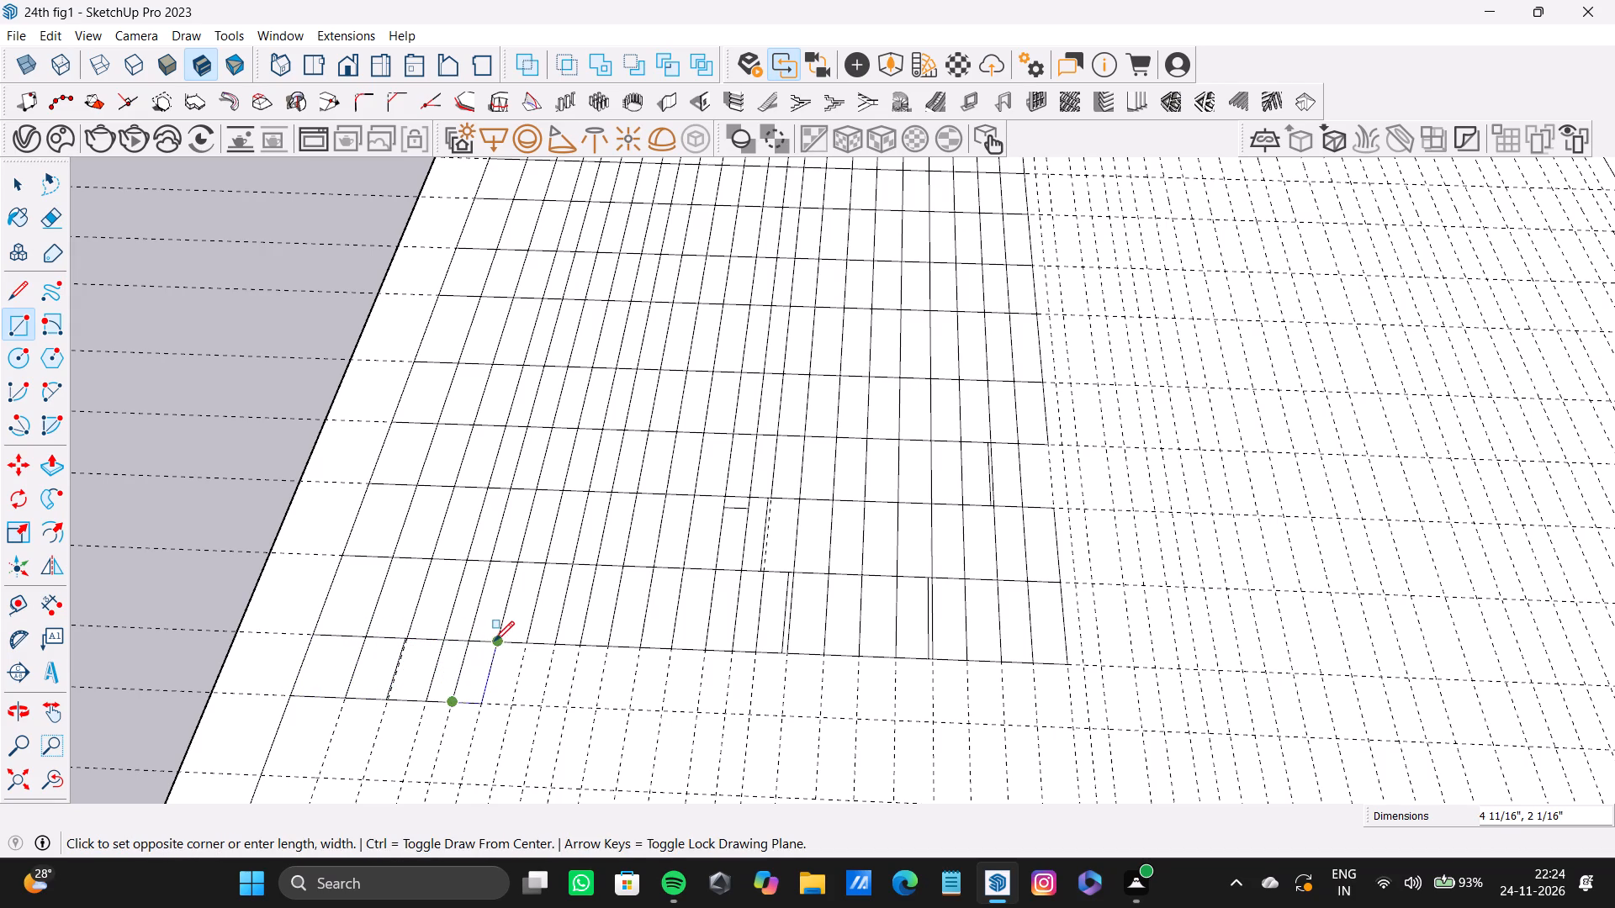
{"action": "left_click", "coordinate": [495, 641]}
{"action": "left_click", "coordinate": [485, 697]}
{"action": "left_click", "coordinate": [524, 637]}
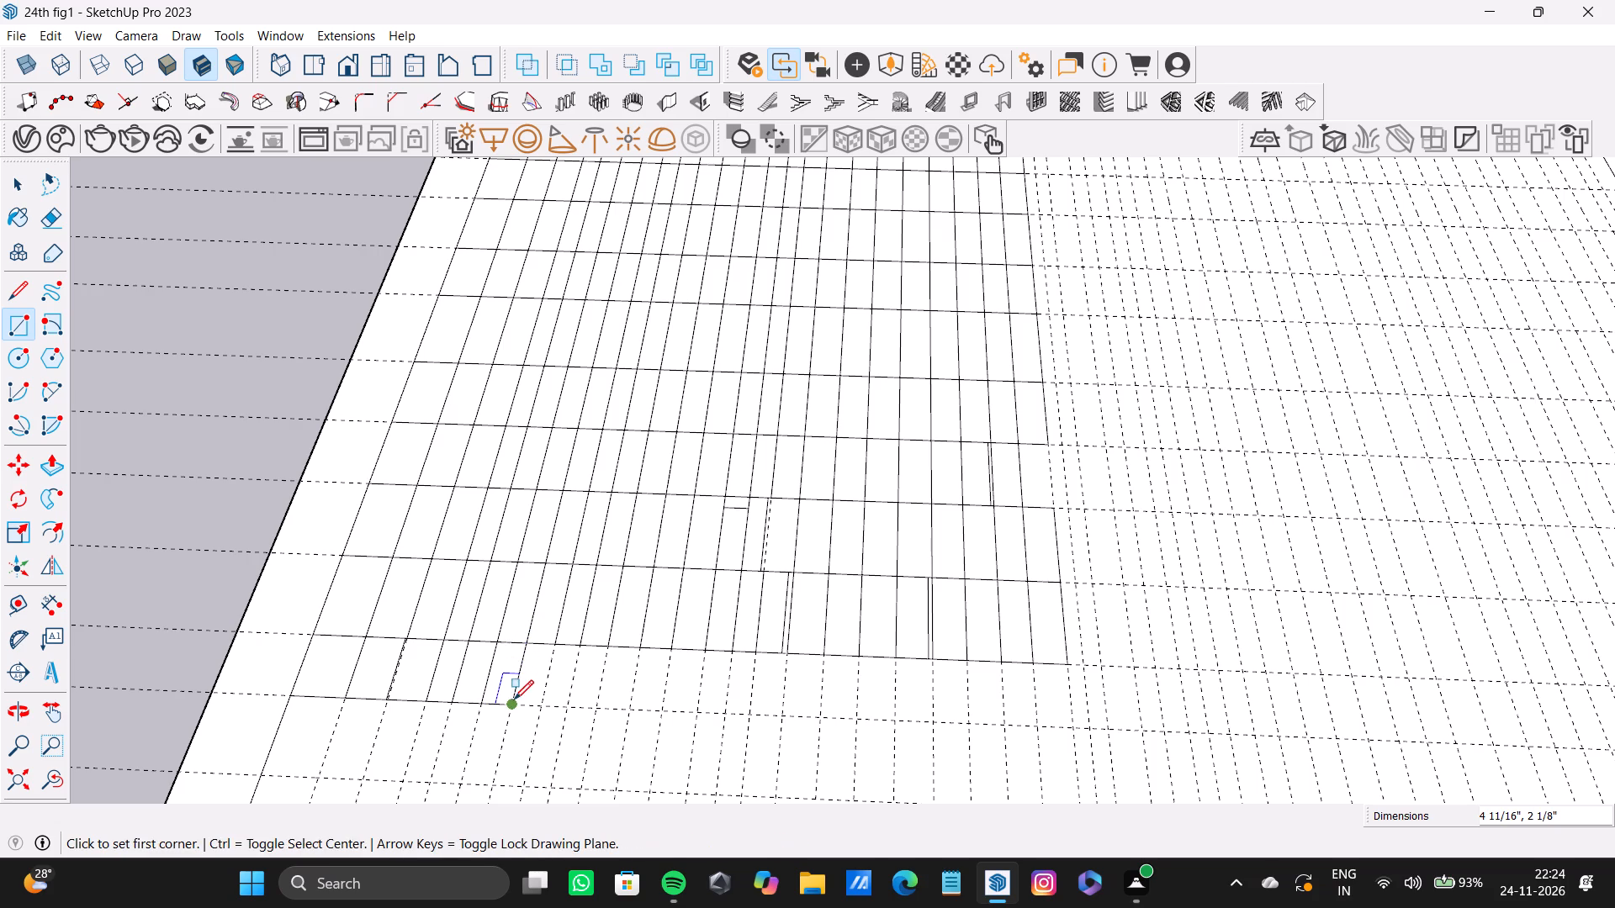
{"action": "left_click", "coordinate": [515, 700]}
{"action": "left_click", "coordinate": [553, 641]}
{"action": "left_click", "coordinate": [549, 695]}
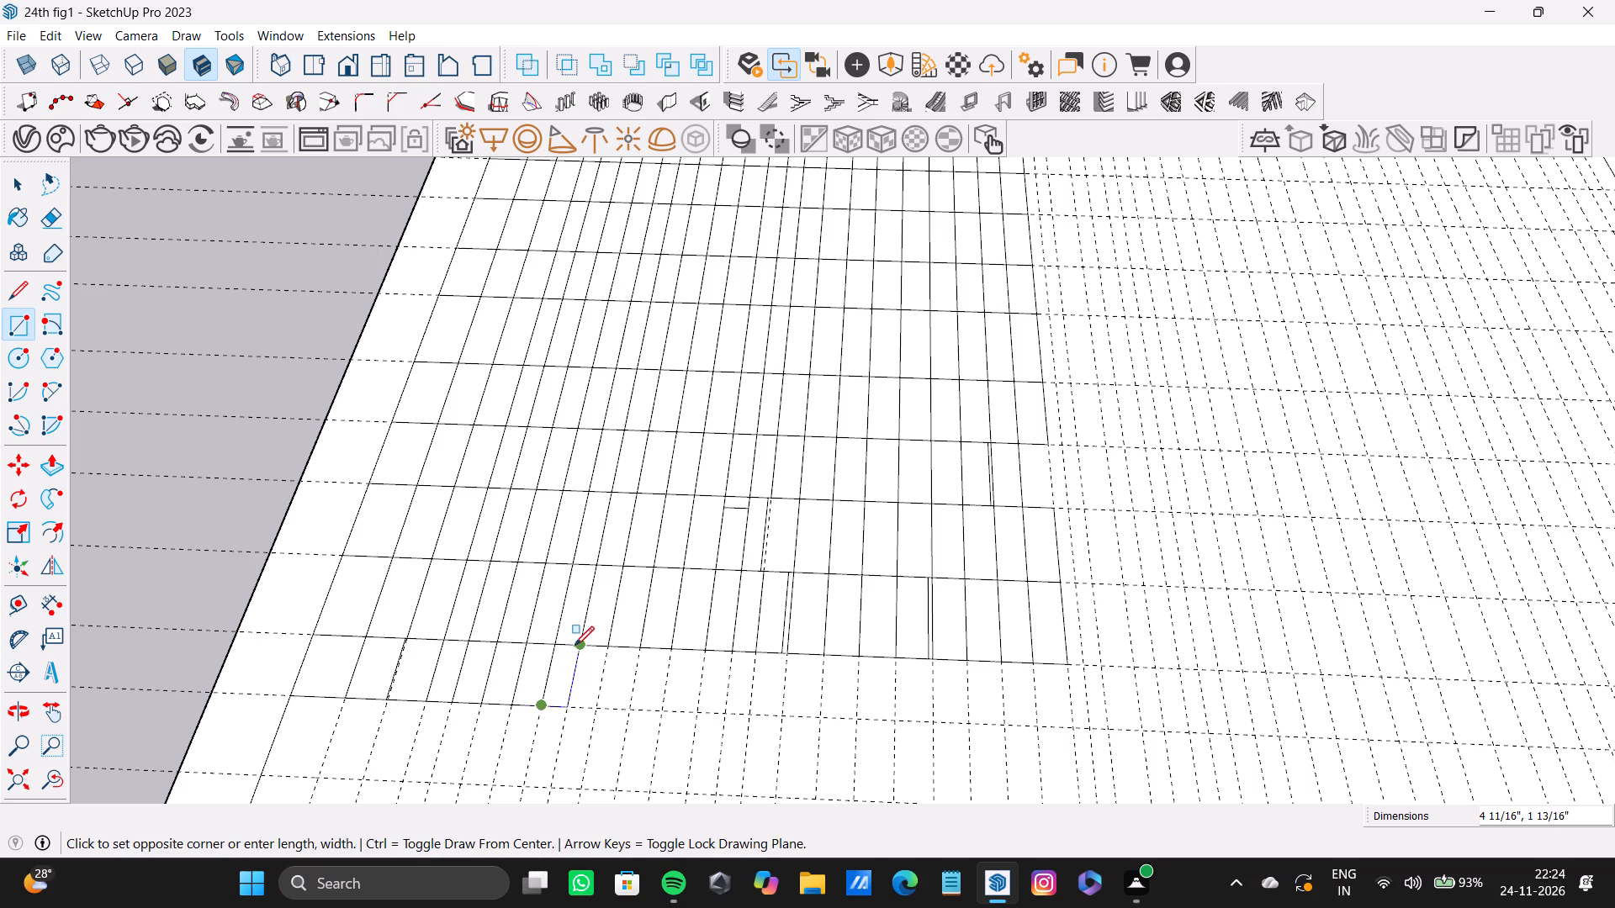
{"action": "left_click", "coordinate": [575, 646]}
{"action": "left_click", "coordinate": [571, 703]}
{"action": "left_click", "coordinate": [606, 657]}
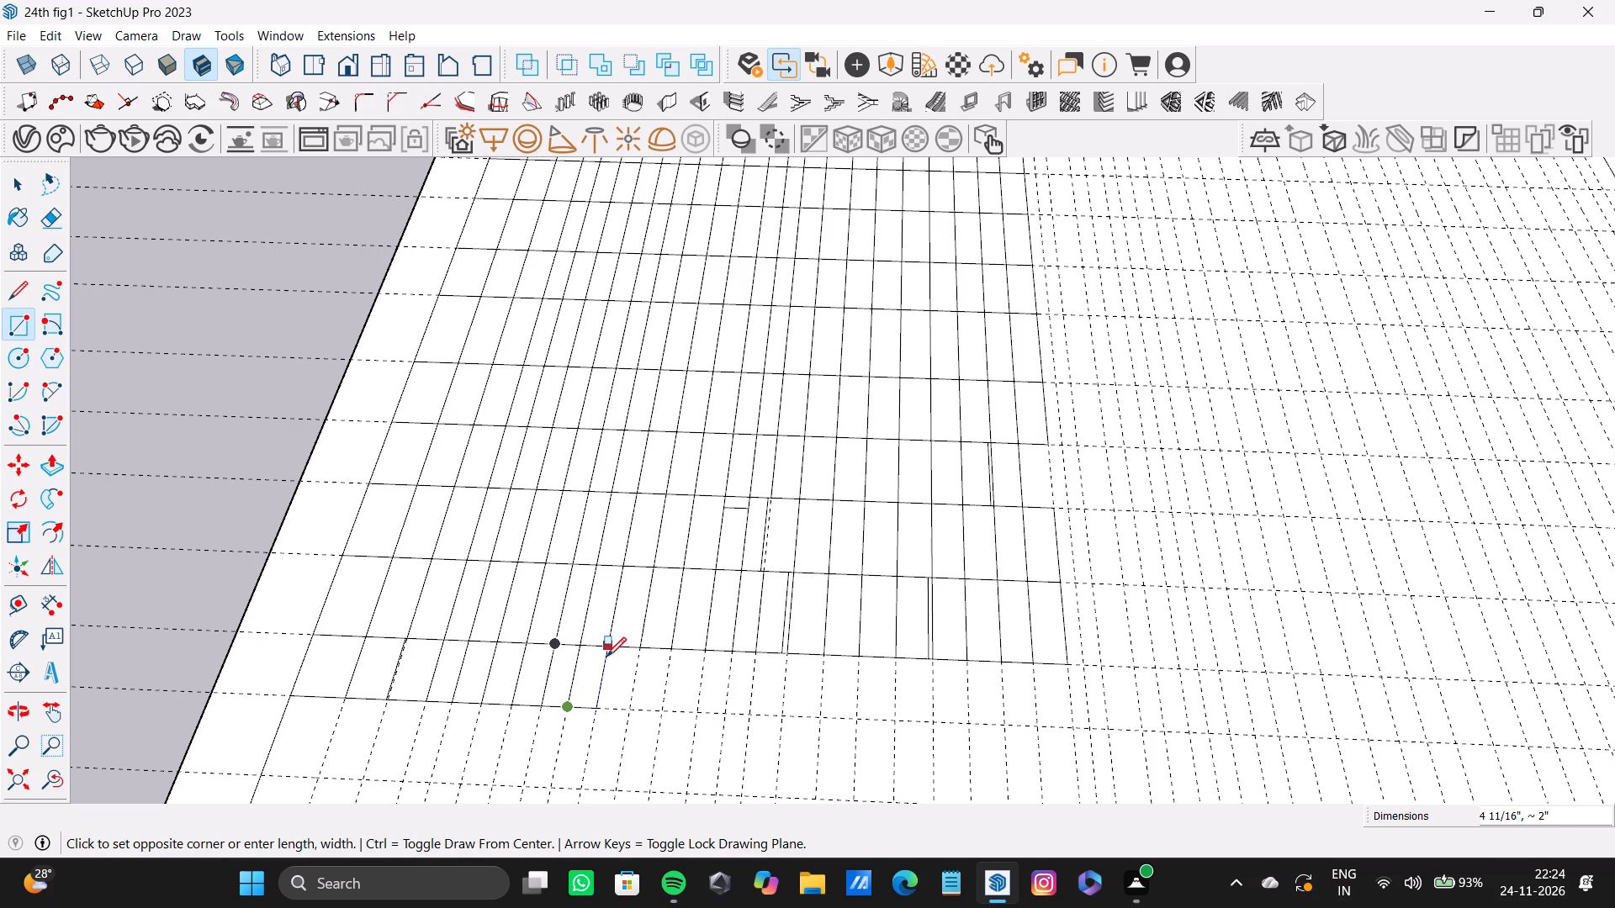
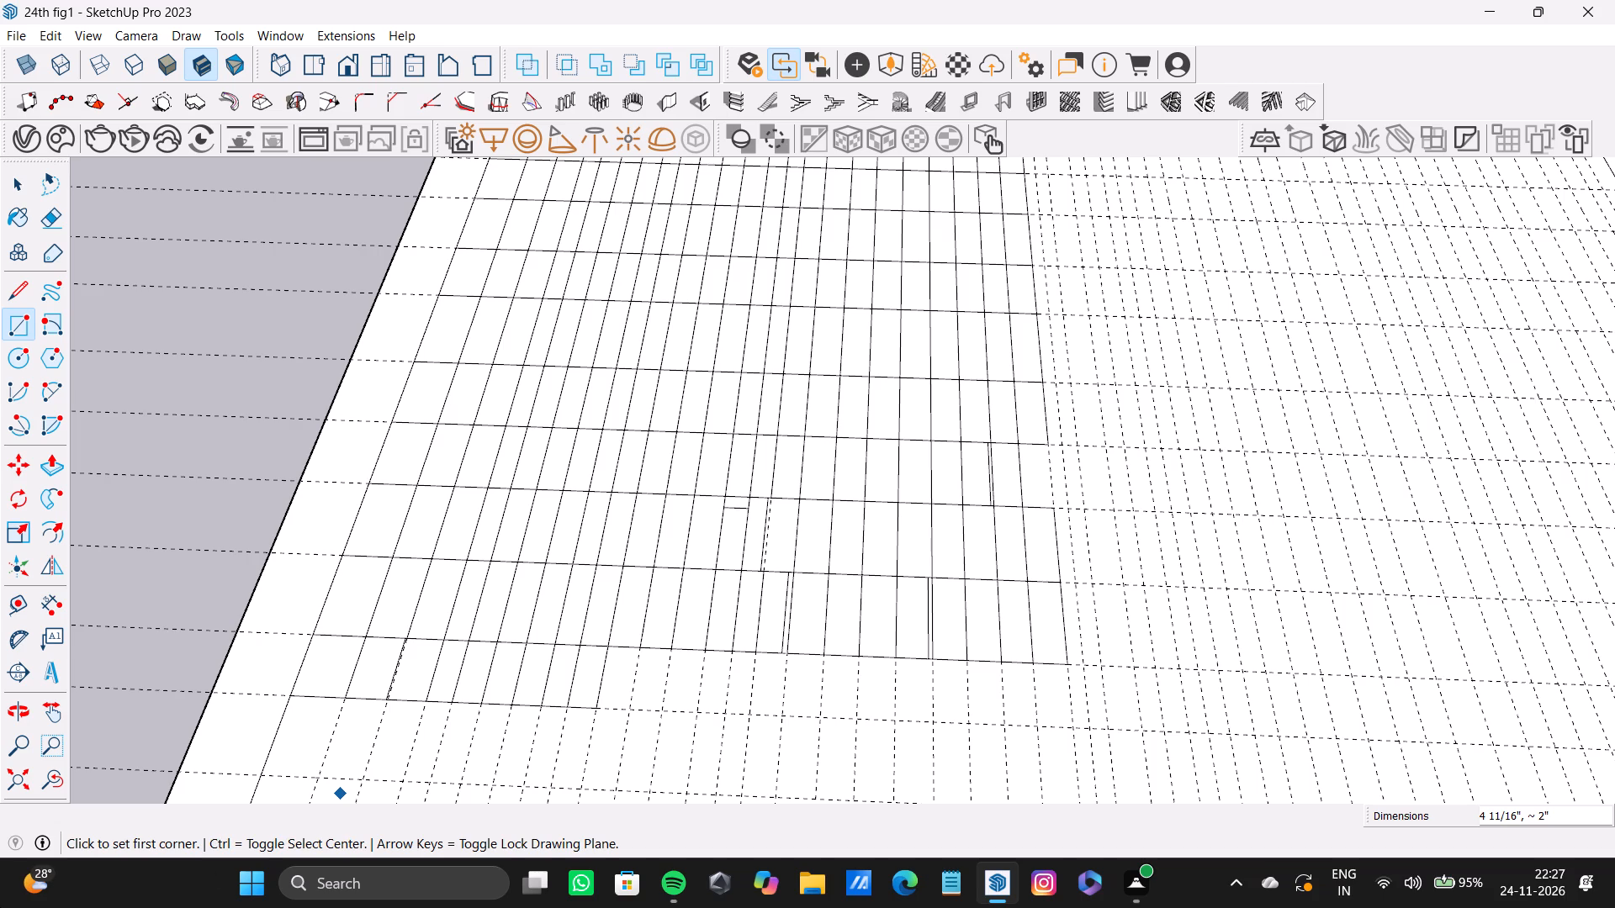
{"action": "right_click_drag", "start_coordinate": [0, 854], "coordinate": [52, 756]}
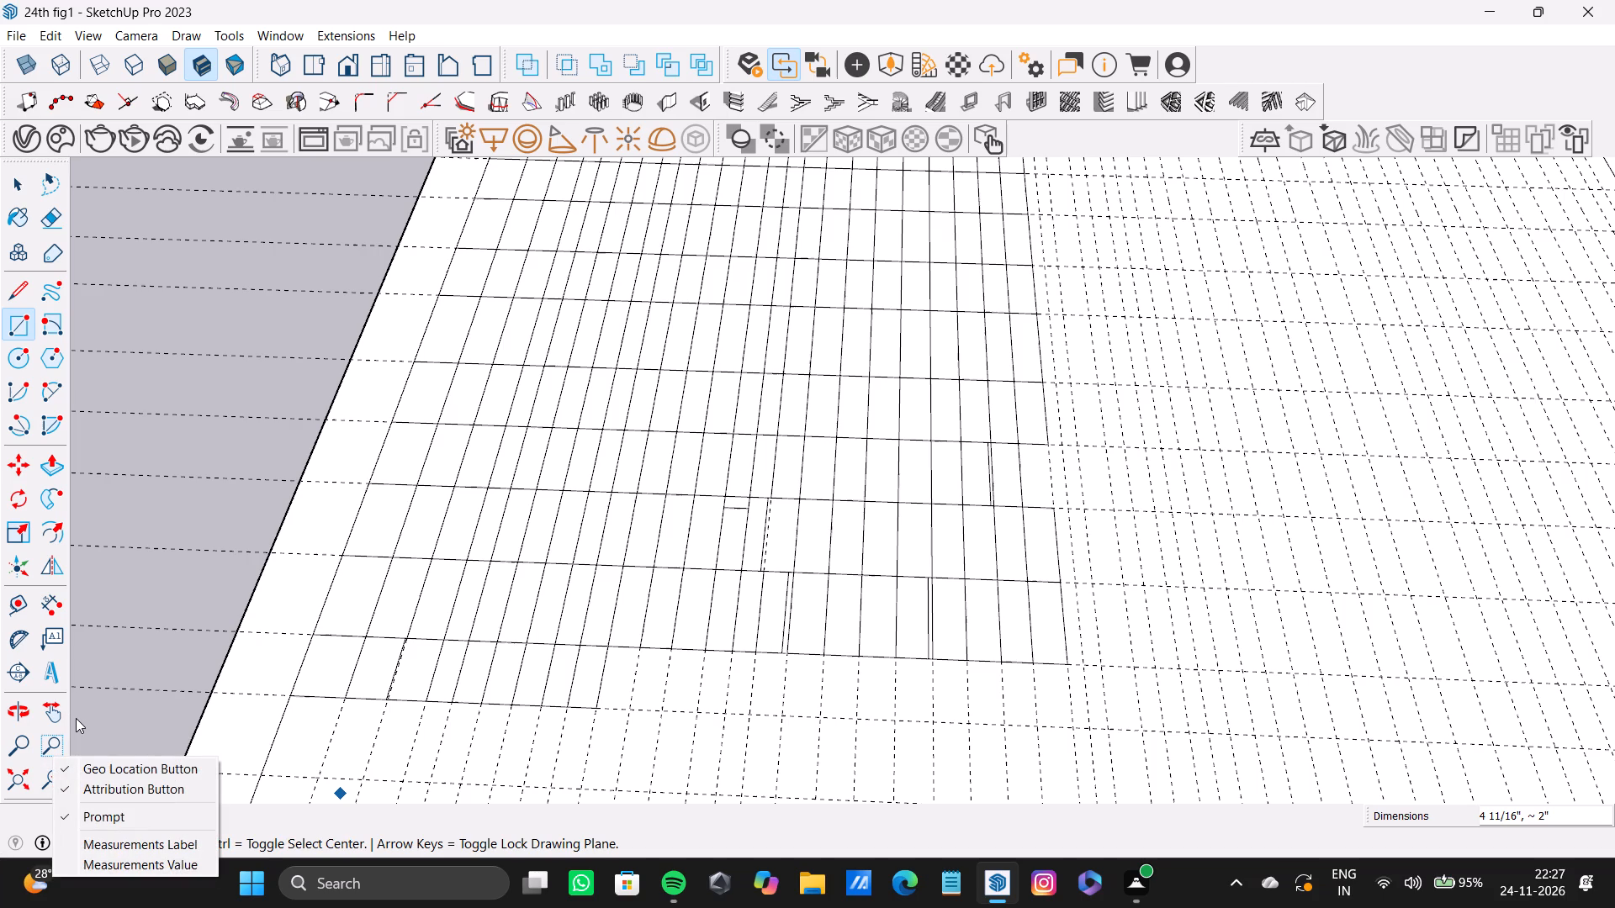
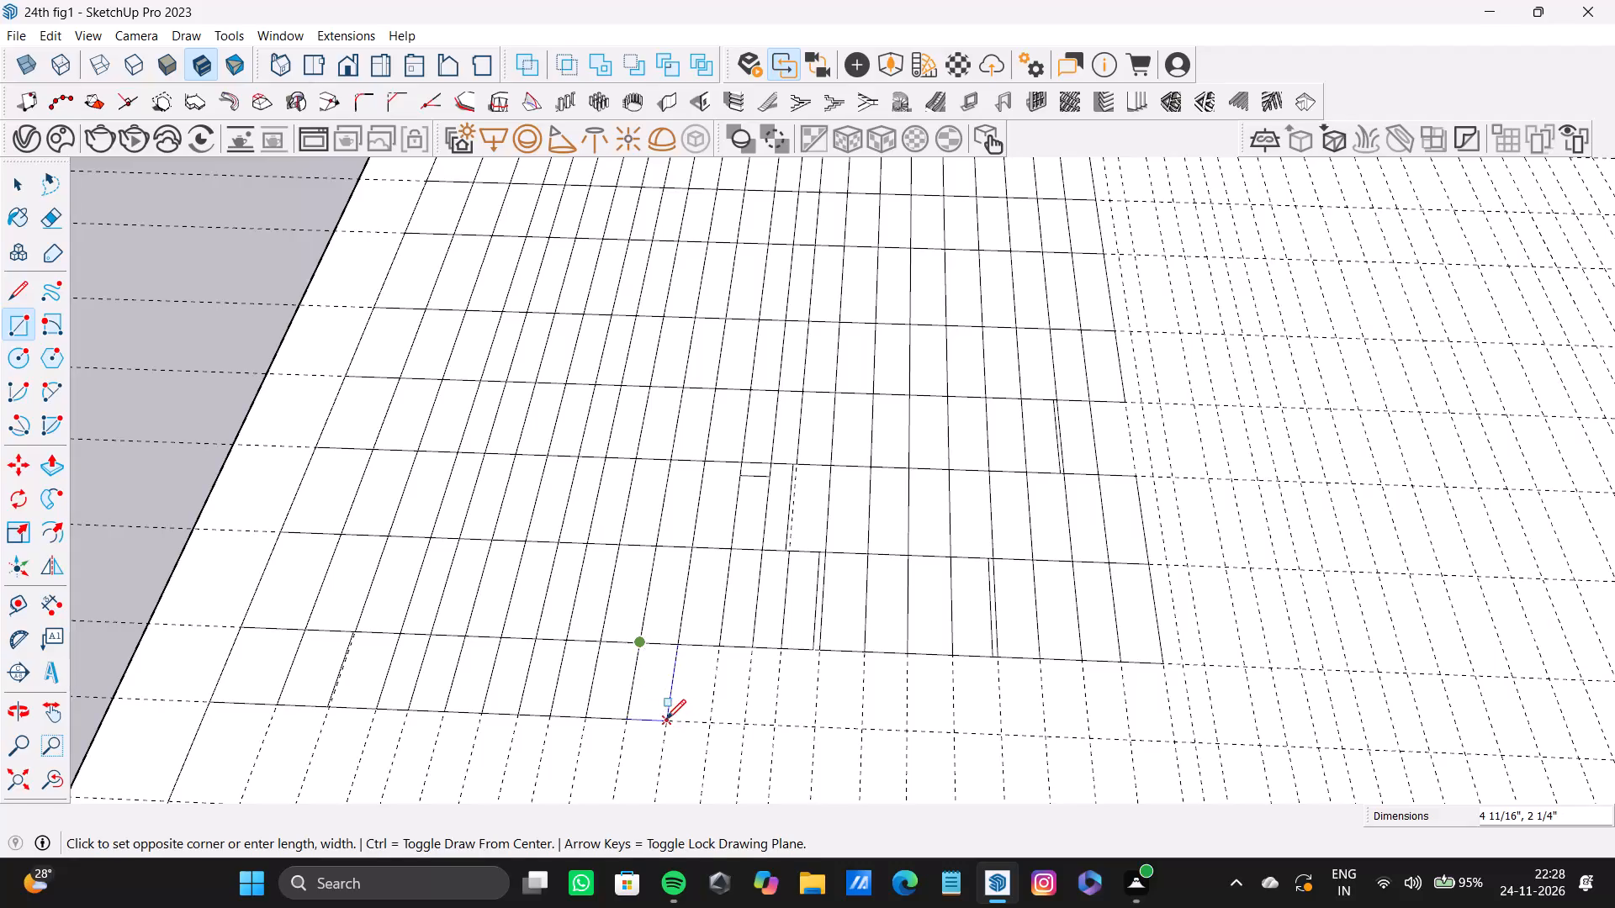
Add three adjoining rectangles to the grid's bottom row along the guides, each 4 11/16" long and about 2 1/4", 2 7/8" and 1 15/16" wide.
{"action": "left_click", "coordinate": [666, 719]}
{"action": "left_click_drag", "start_coordinate": [674, 649], "coordinate": [695, 661]}
{"action": "left_click", "coordinate": [717, 720]}
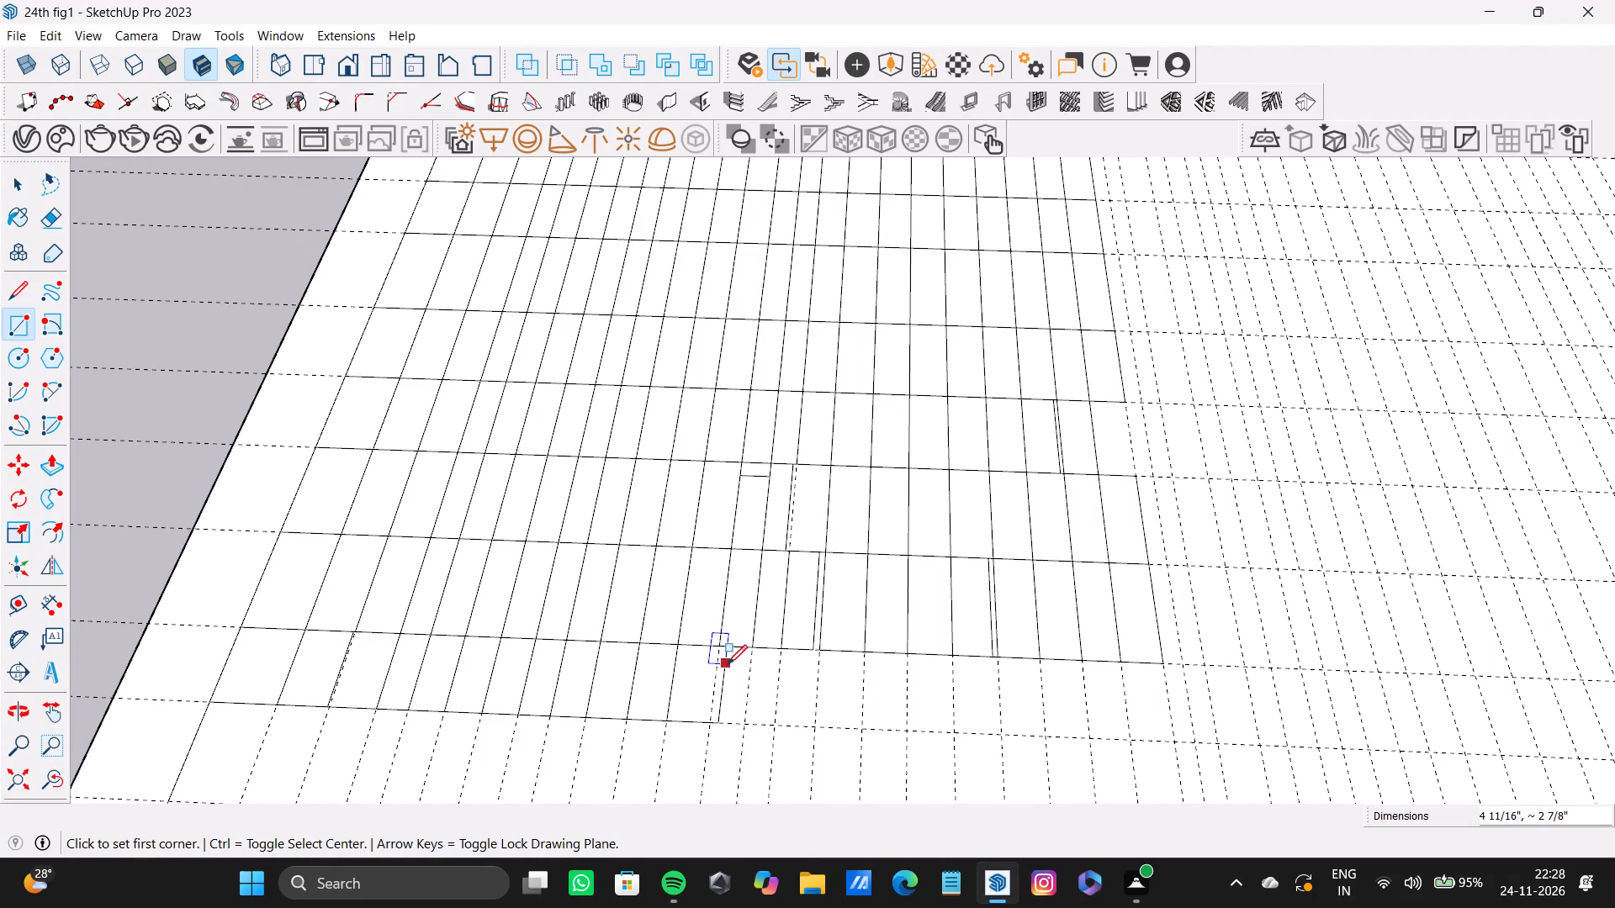
{"action": "left_click_drag", "start_coordinate": [718, 643], "coordinate": [732, 657]}
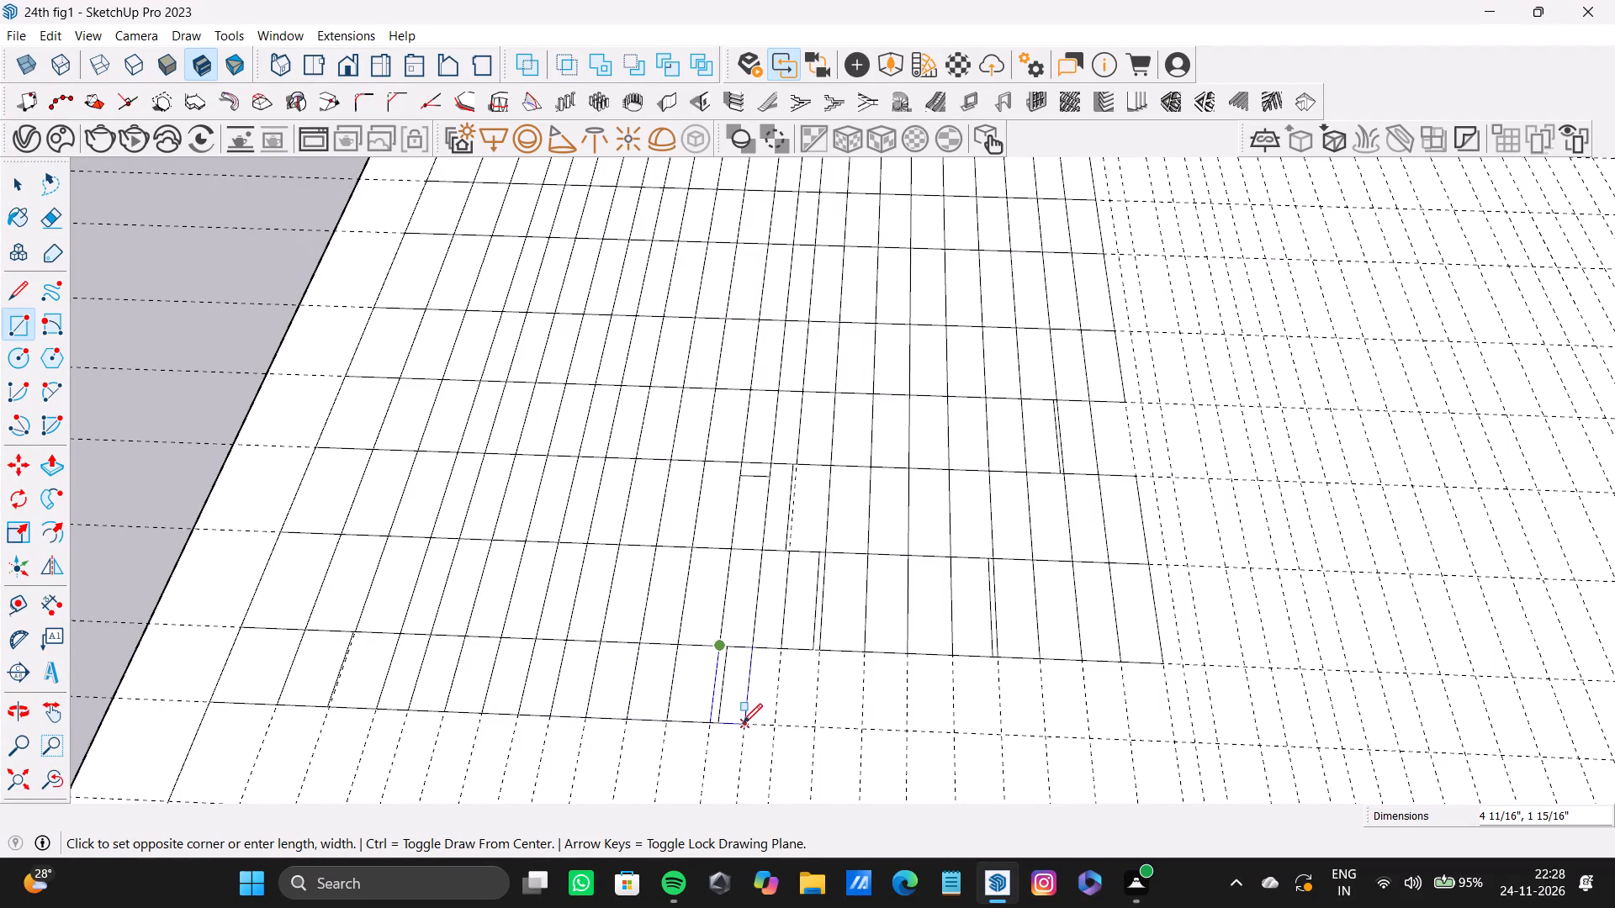
{"action": "left_click", "coordinate": [745, 723]}
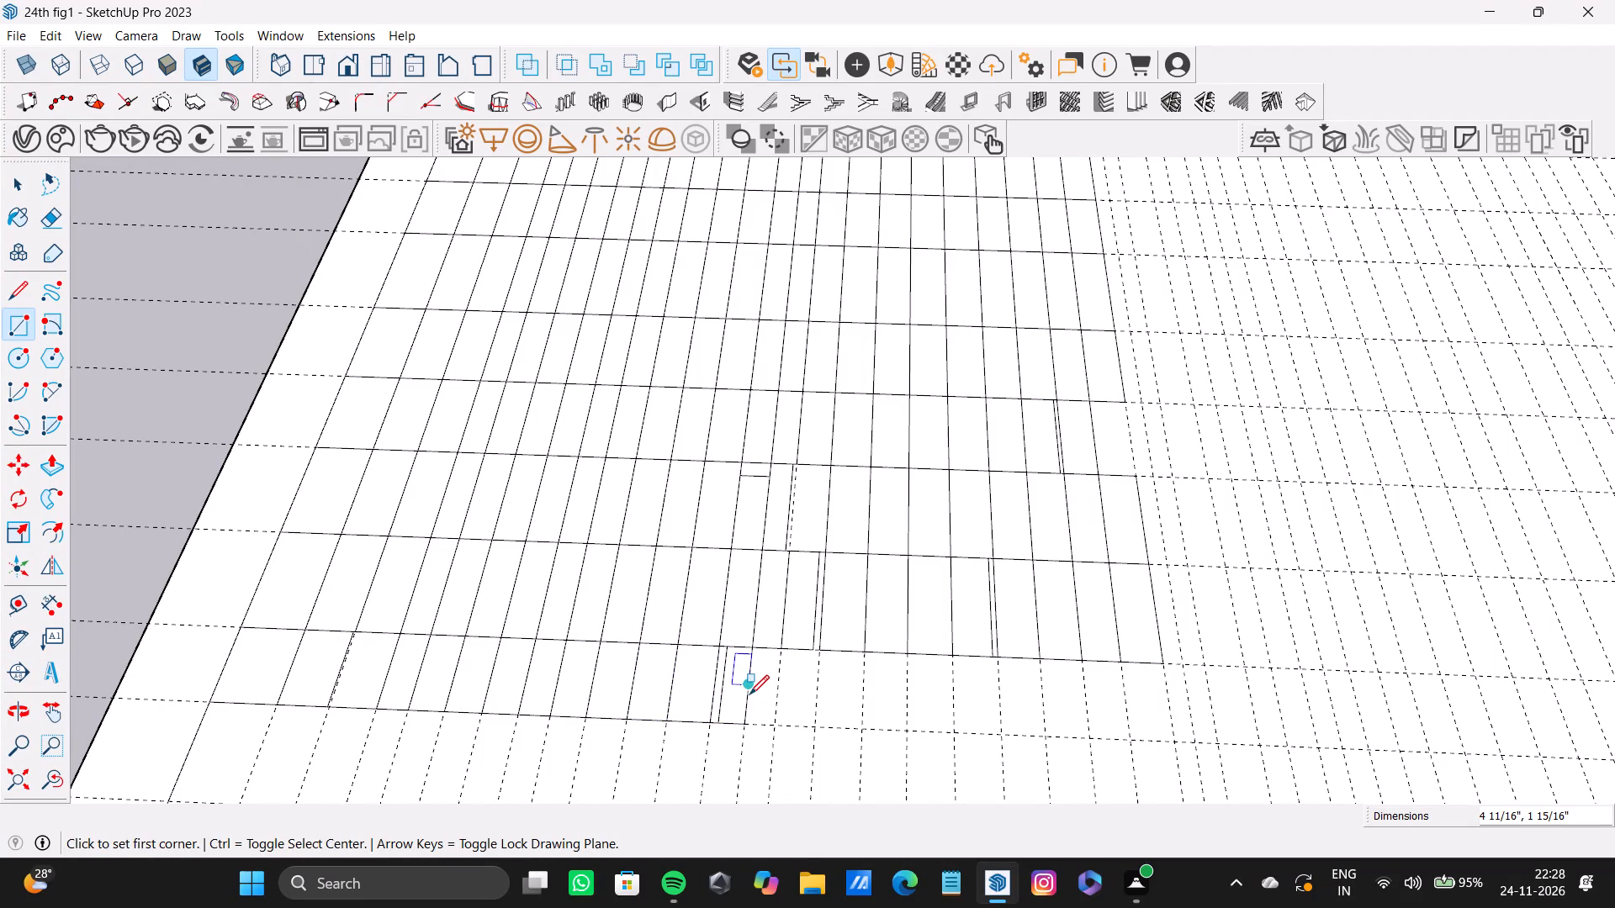
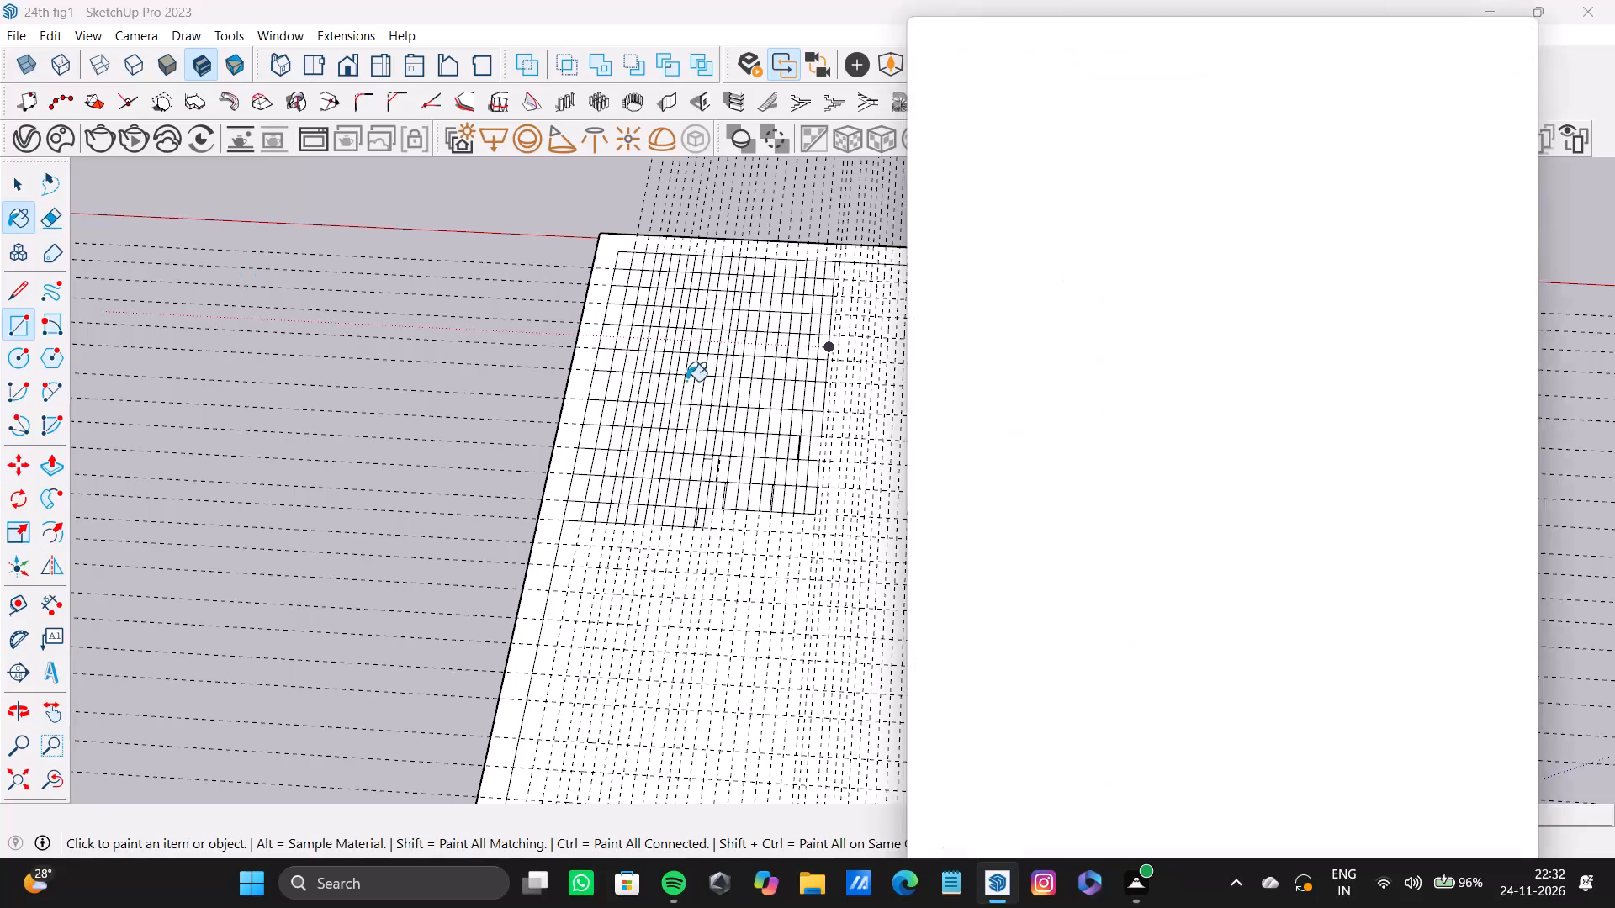
Narrow the floating tray and choose the Carrera Marble material from the Stone collection for painting.
{"action": "scroll", "coordinate": [1018, 421], "scroll_direction": "up", "scroll_amount": 4}
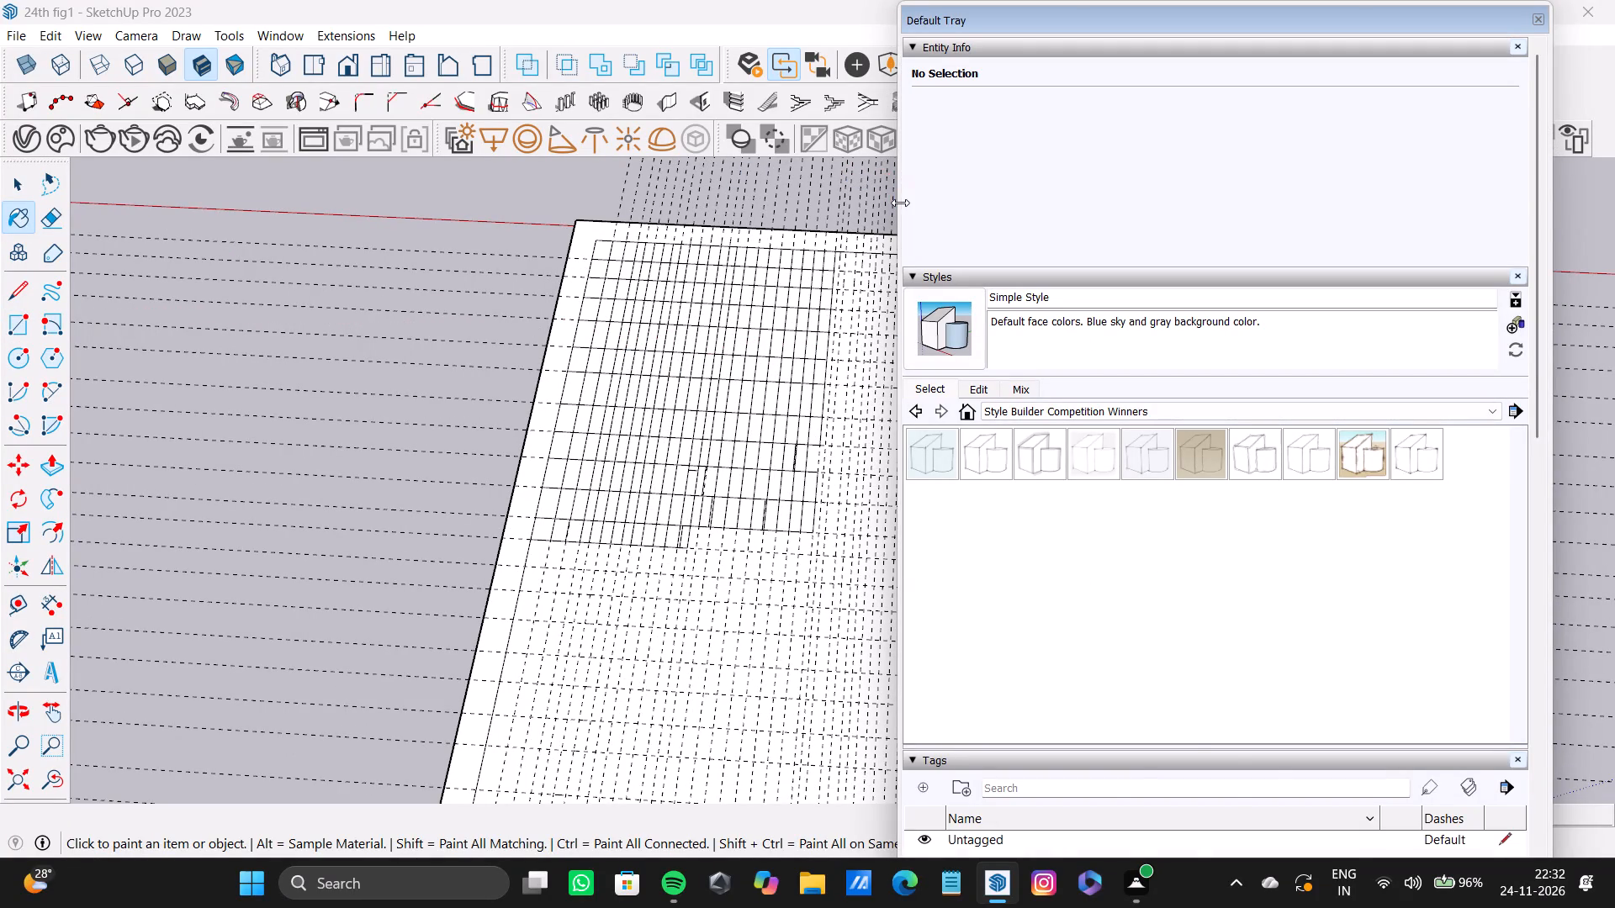
{"action": "left_click_drag", "start_coordinate": [900, 203], "coordinate": [1444, 309]}
{"action": "scroll", "coordinate": [1382, 488], "scroll_direction": "down", "scroll_amount": 15}
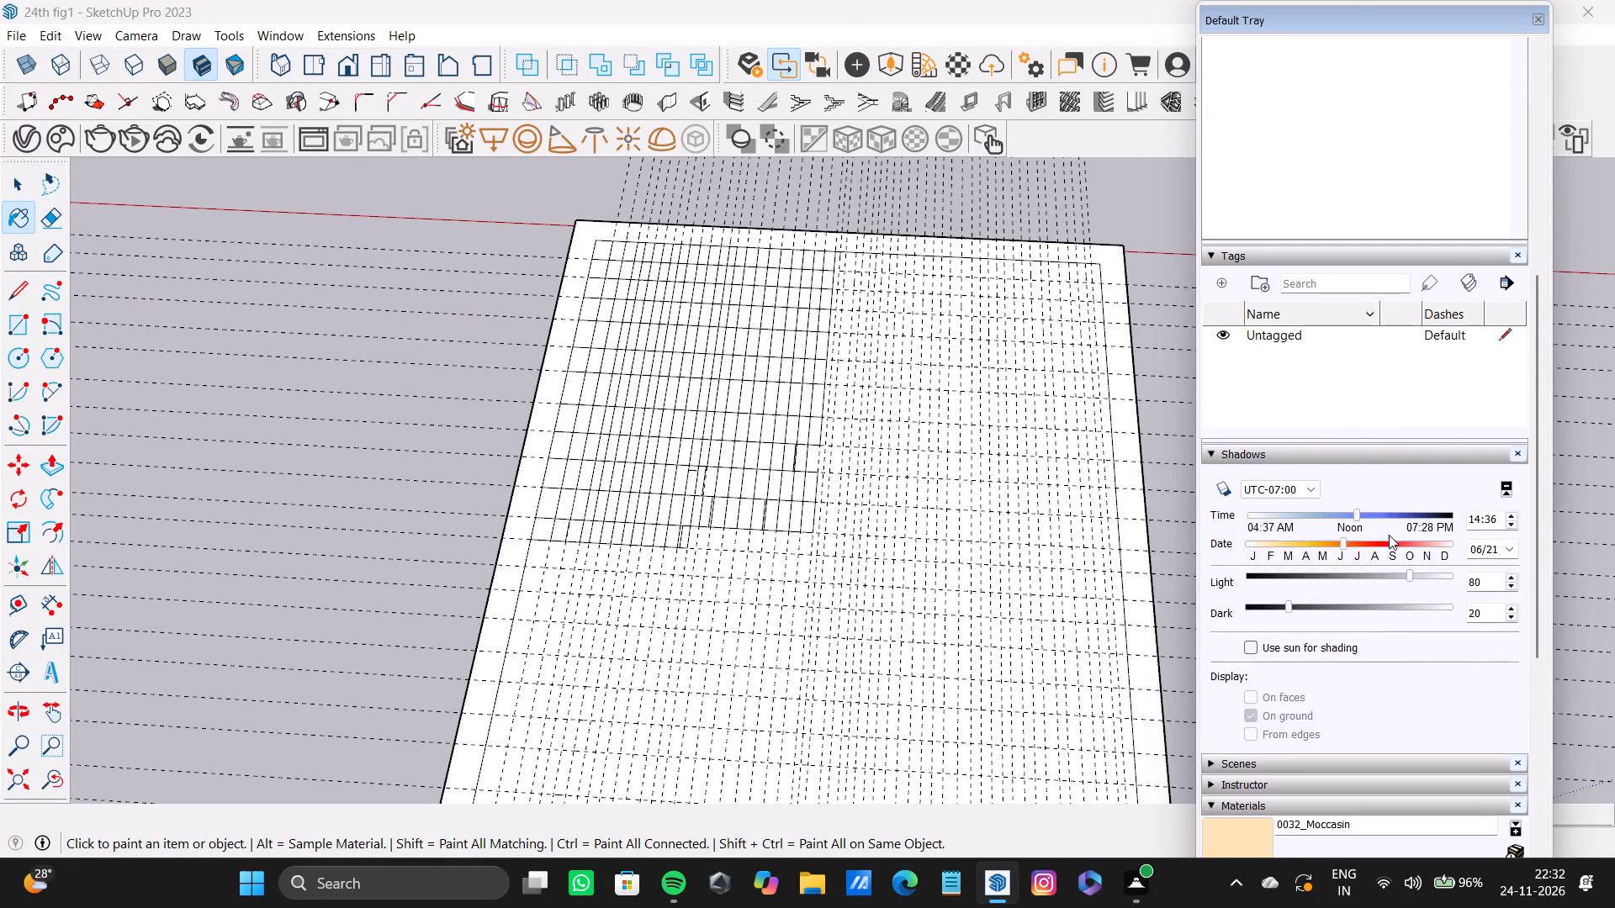
{"action": "scroll", "coordinate": [1389, 535], "scroll_direction": "down", "scroll_amount": 11}
{"action": "left_click_drag", "start_coordinate": [1538, 611], "coordinate": [1538, 620]}
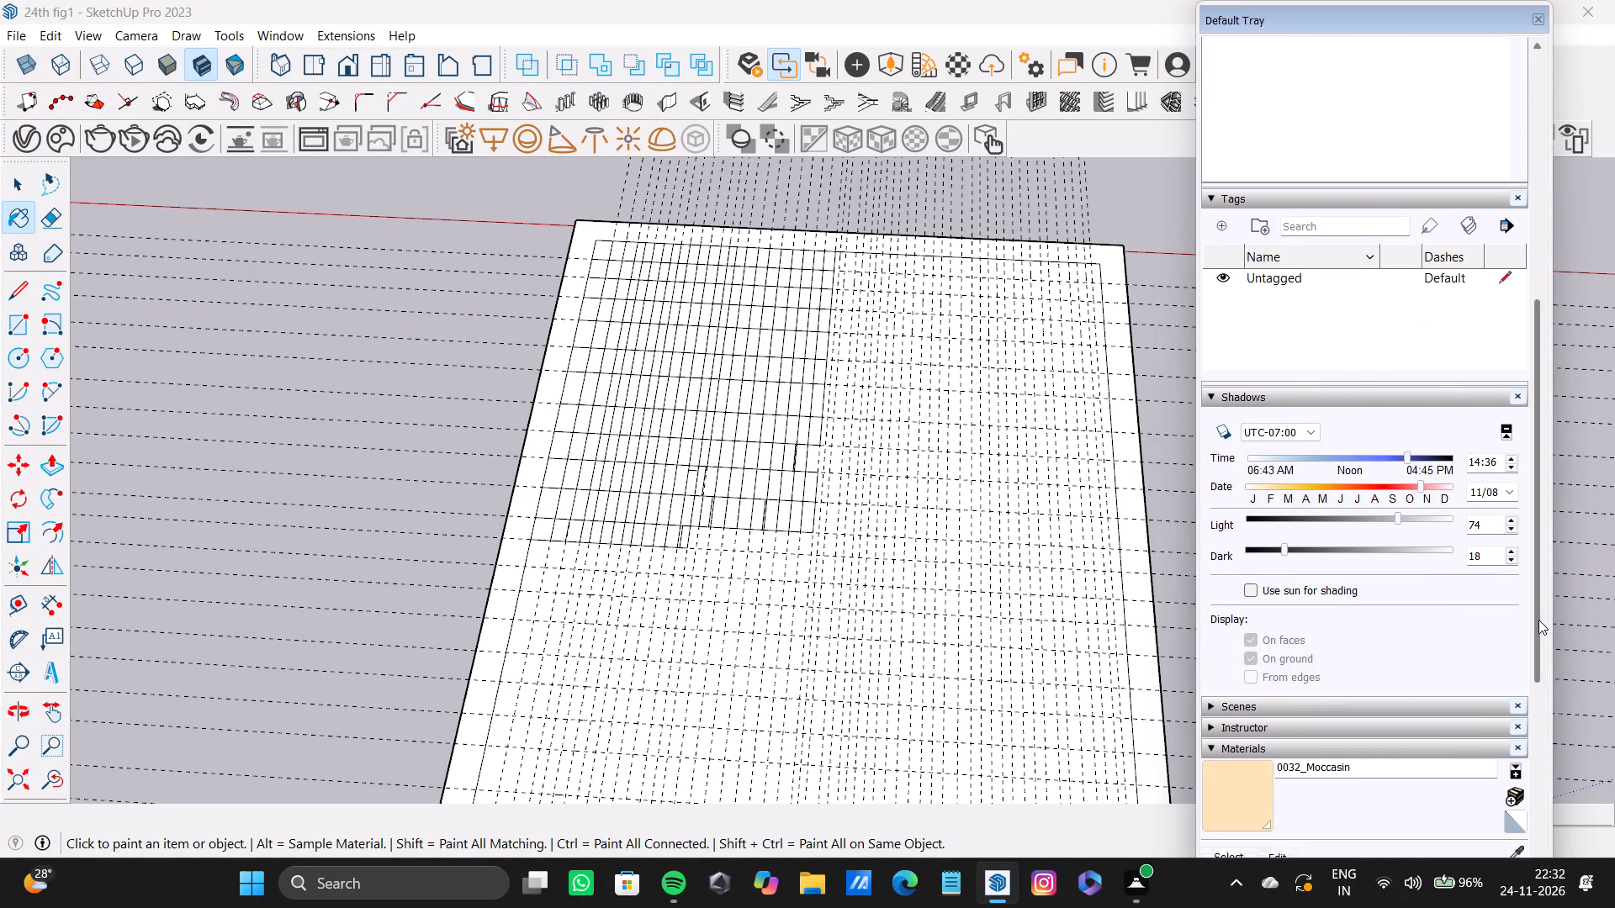
{"action": "left_click_drag", "start_coordinate": [1538, 620], "coordinate": [1554, 754]}
{"action": "left_click", "coordinate": [1228, 587]}
Paint the top eight cells of the grid's first column at the panel's outer edge with Carrera Marble.
{"action": "scroll", "coordinate": [481, 309], "scroll_direction": "up", "scroll_amount": 1}
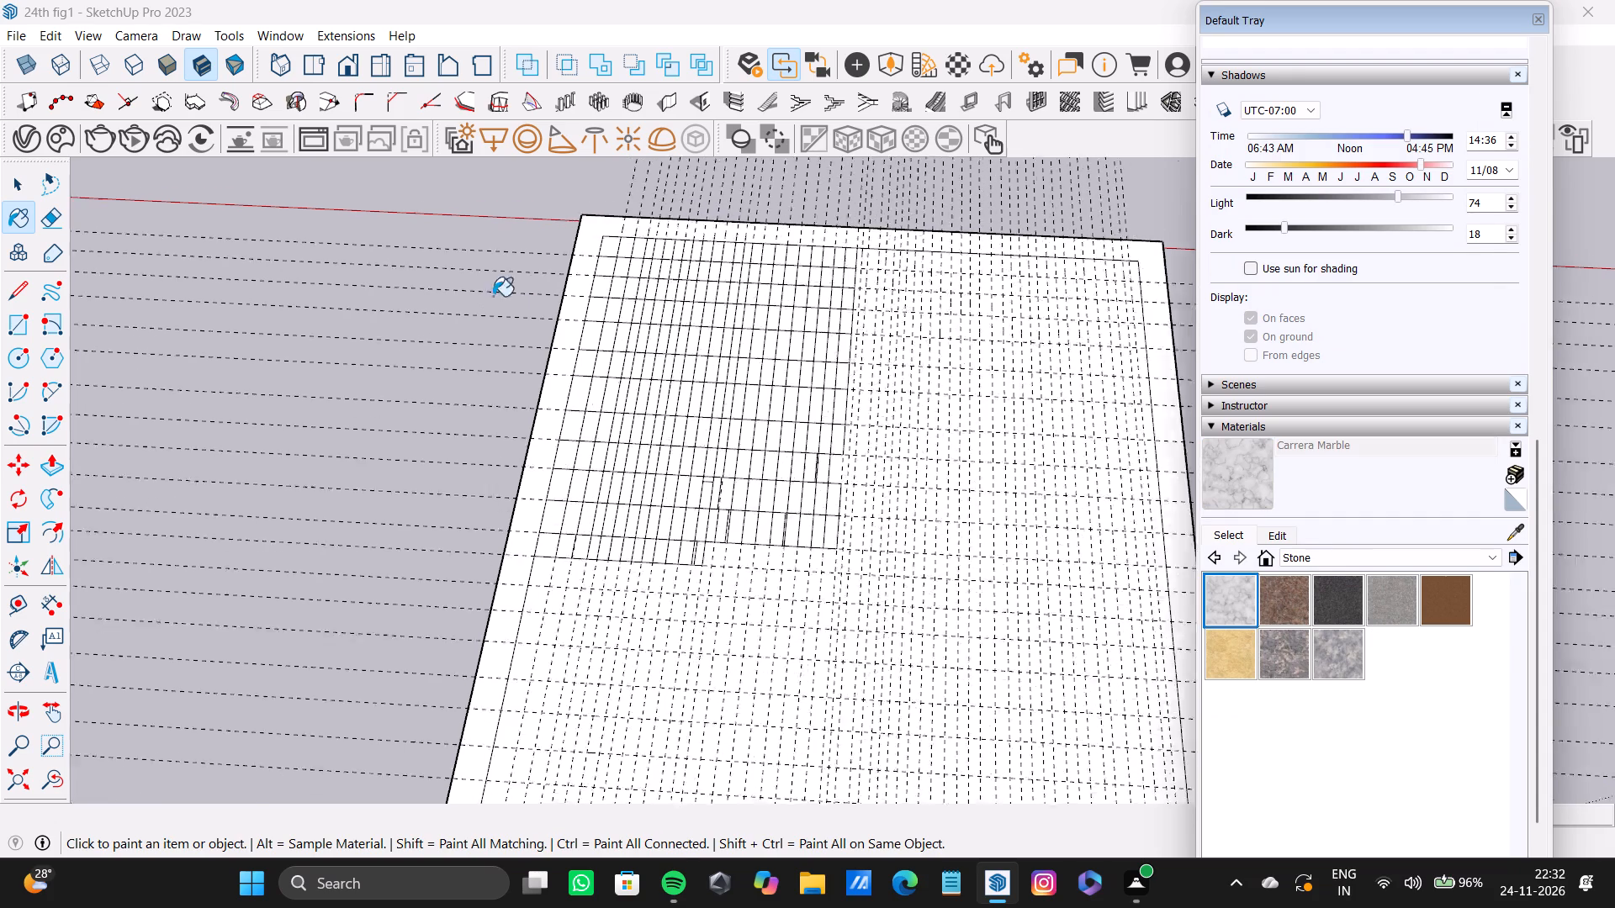
{"action": "scroll", "coordinate": [493, 296], "scroll_direction": "up", "scroll_amount": 10}
{"action": "left_click", "coordinate": [618, 222]}
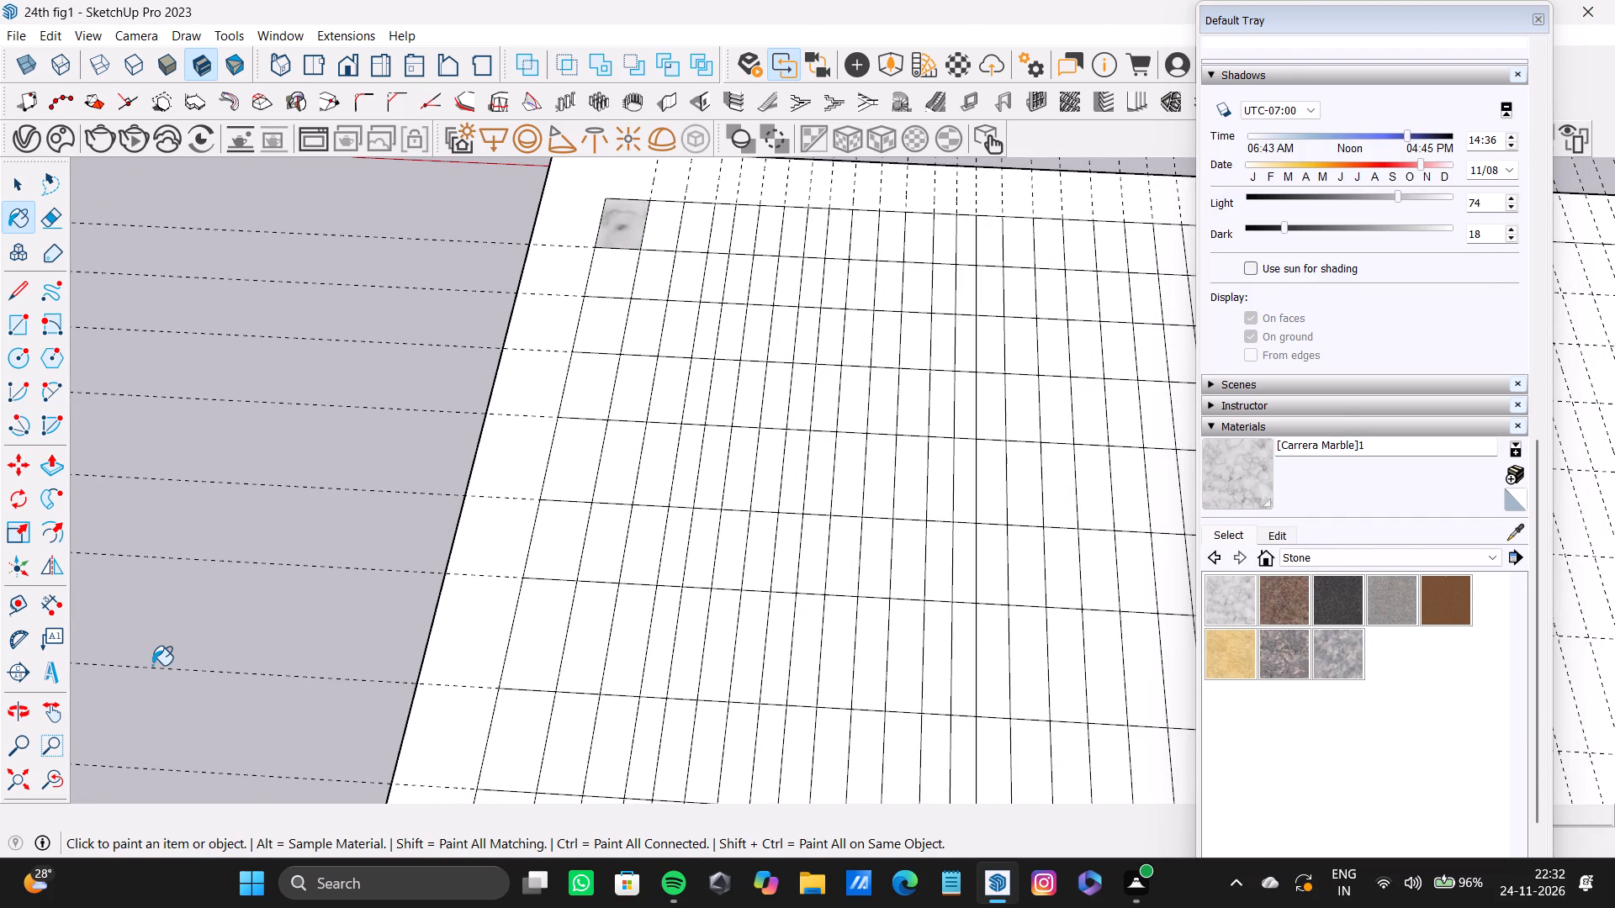
{"action": "left_click", "coordinate": [613, 284]}
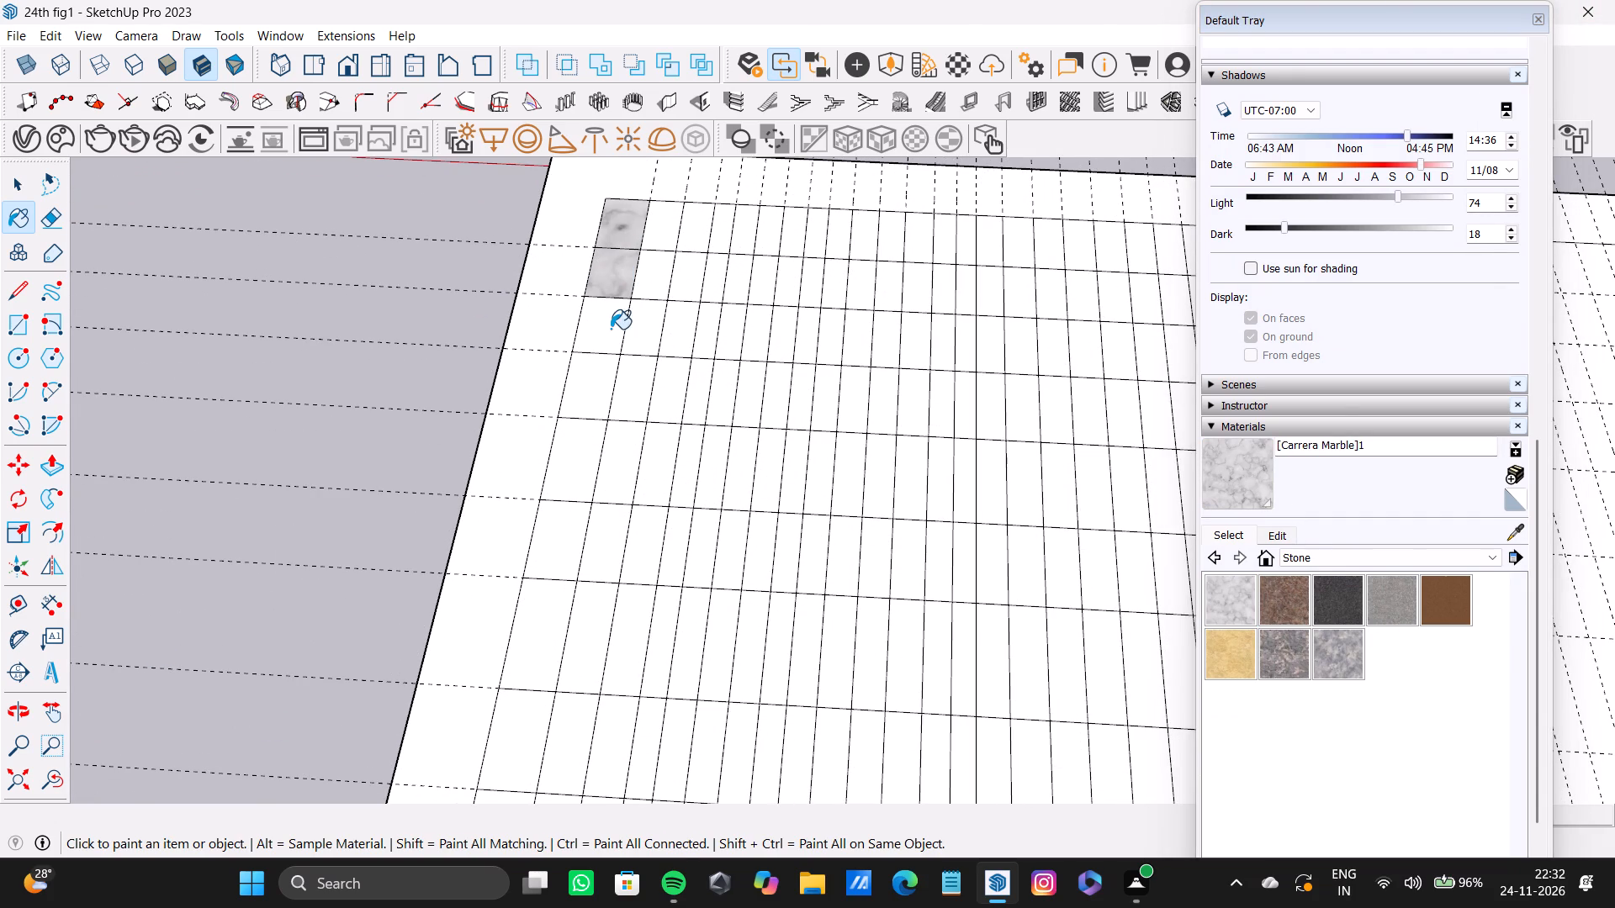
{"action": "left_click", "coordinate": [611, 329]}
{"action": "left_click", "coordinate": [604, 362]}
{"action": "left_click", "coordinate": [596, 419]}
{"action": "left_click", "coordinate": [584, 454]}
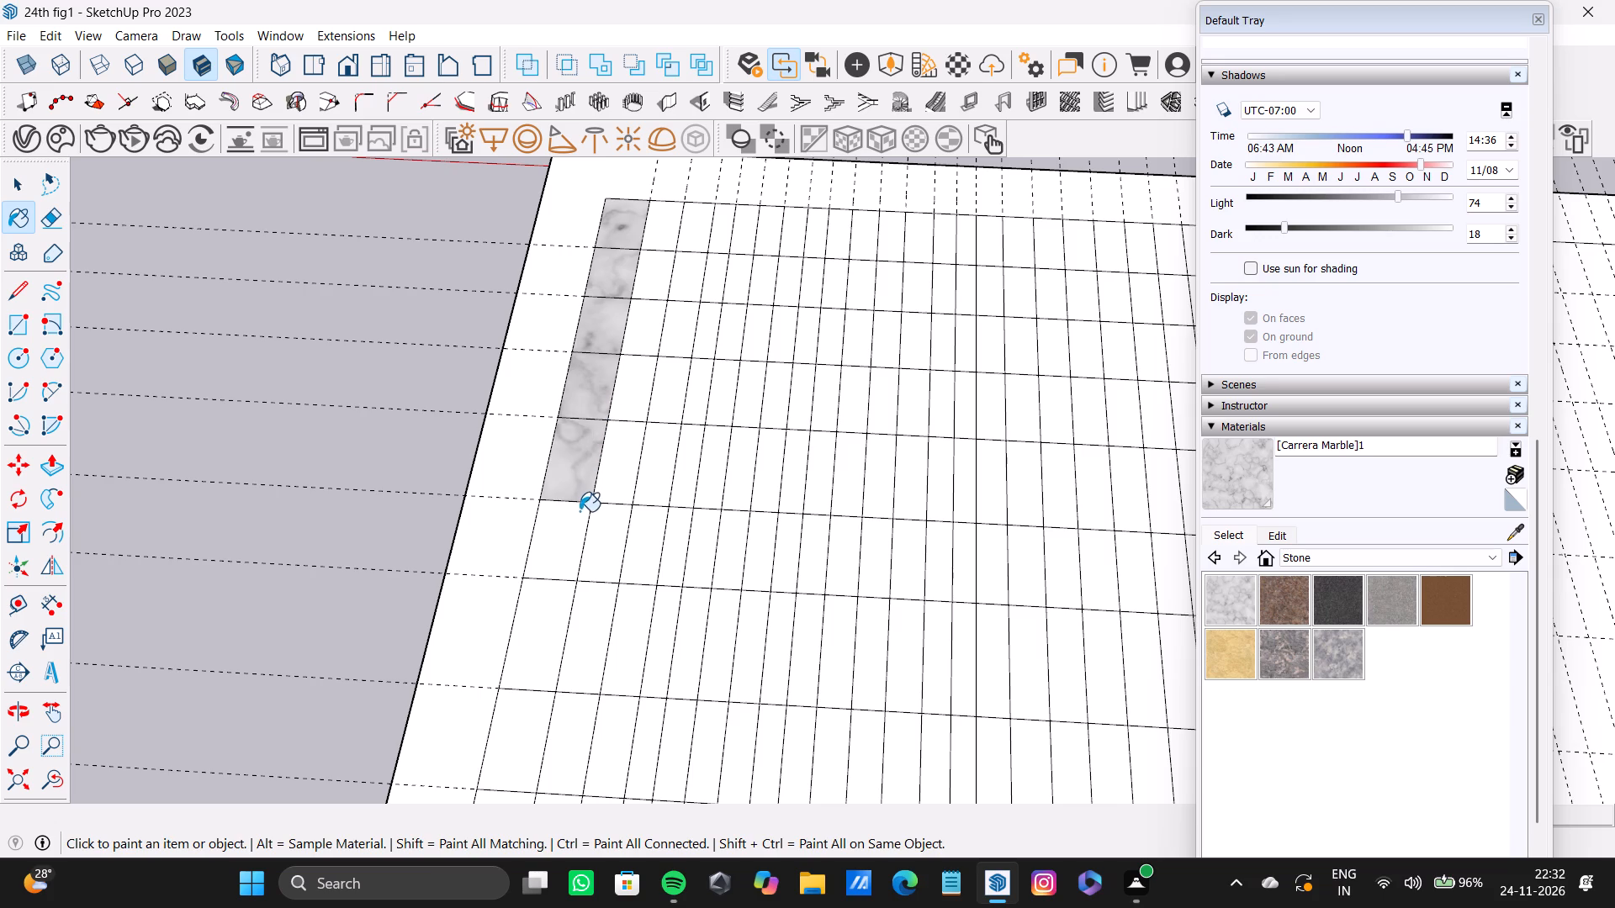
{"action": "left_click", "coordinate": [577, 517]}
{"action": "left_click", "coordinate": [543, 615]}
{"action": "left_click", "coordinate": [530, 728]}
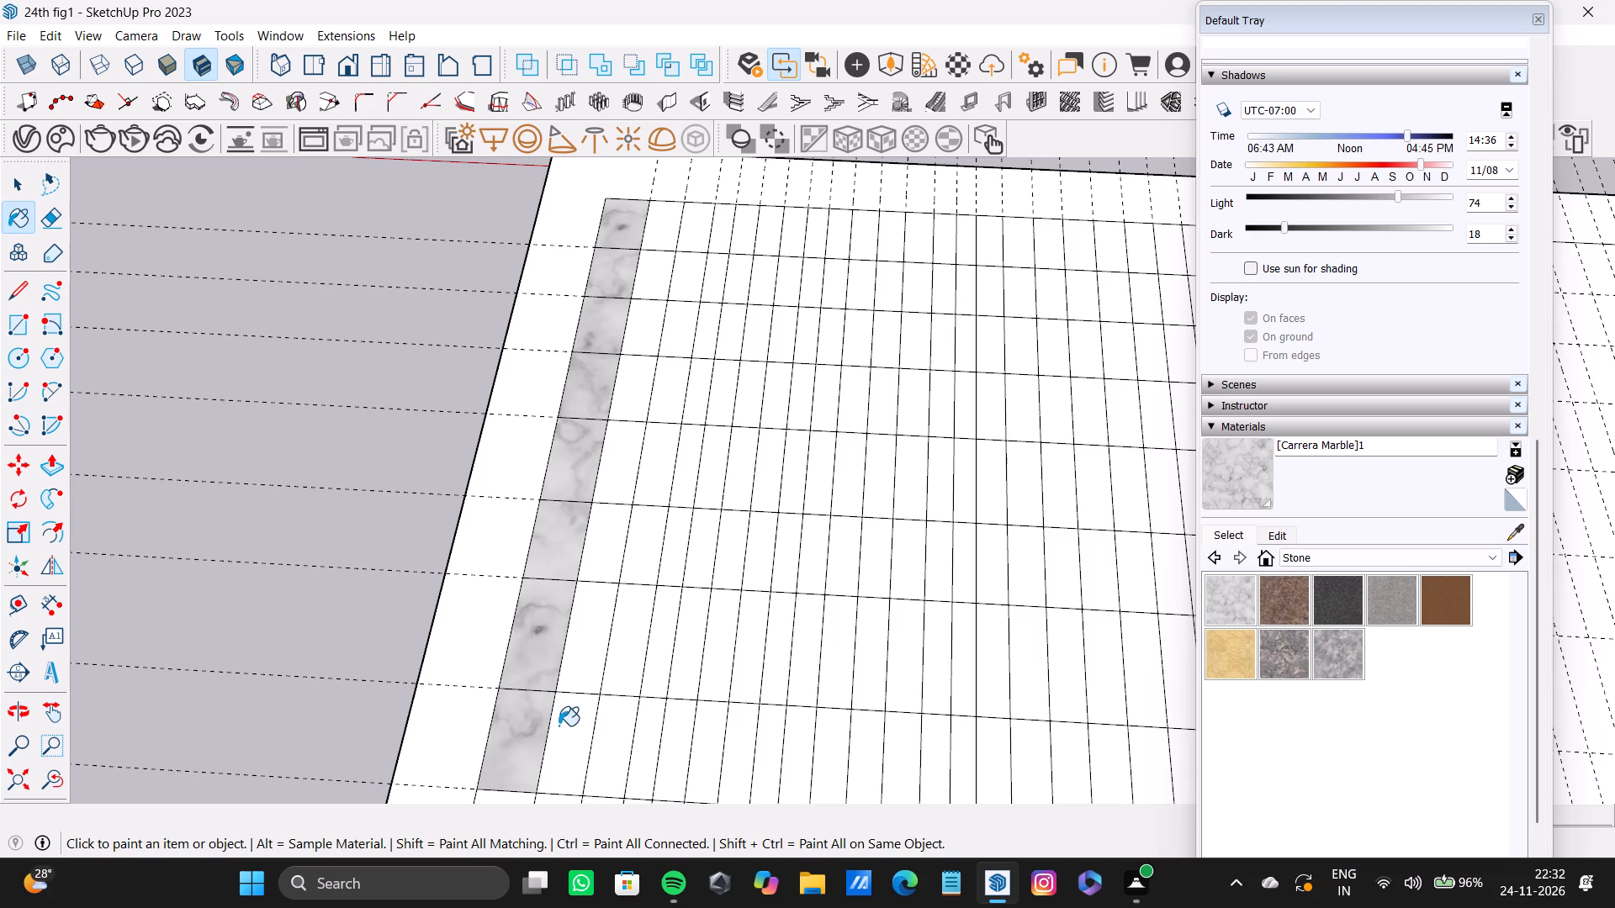
Paint the second column's cells with Carrera Marble, from the eighth row up to the top row.
{"action": "left_click", "coordinate": [564, 726]}
{"action": "left_click", "coordinate": [582, 674]}
{"action": "left_click", "coordinate": [619, 572]}
{"action": "left_click", "coordinate": [624, 480]}
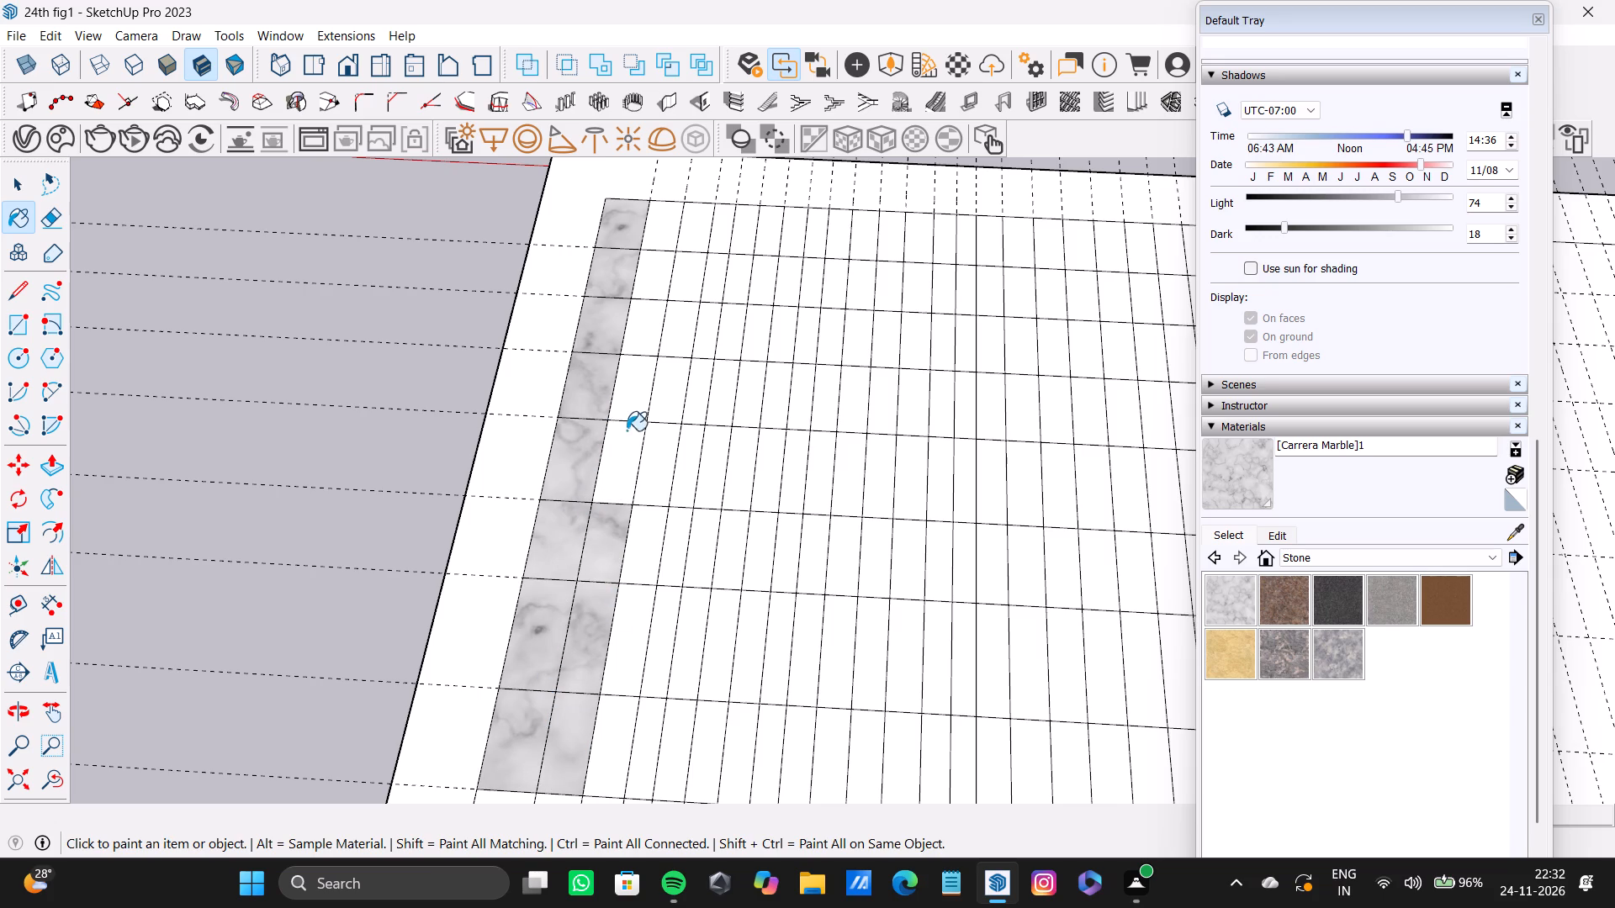
{"action": "left_click", "coordinate": [641, 415]}
{"action": "left_click", "coordinate": [642, 336]}
{"action": "left_click", "coordinate": [661, 279]}
{"action": "left_click", "coordinate": [659, 206]}
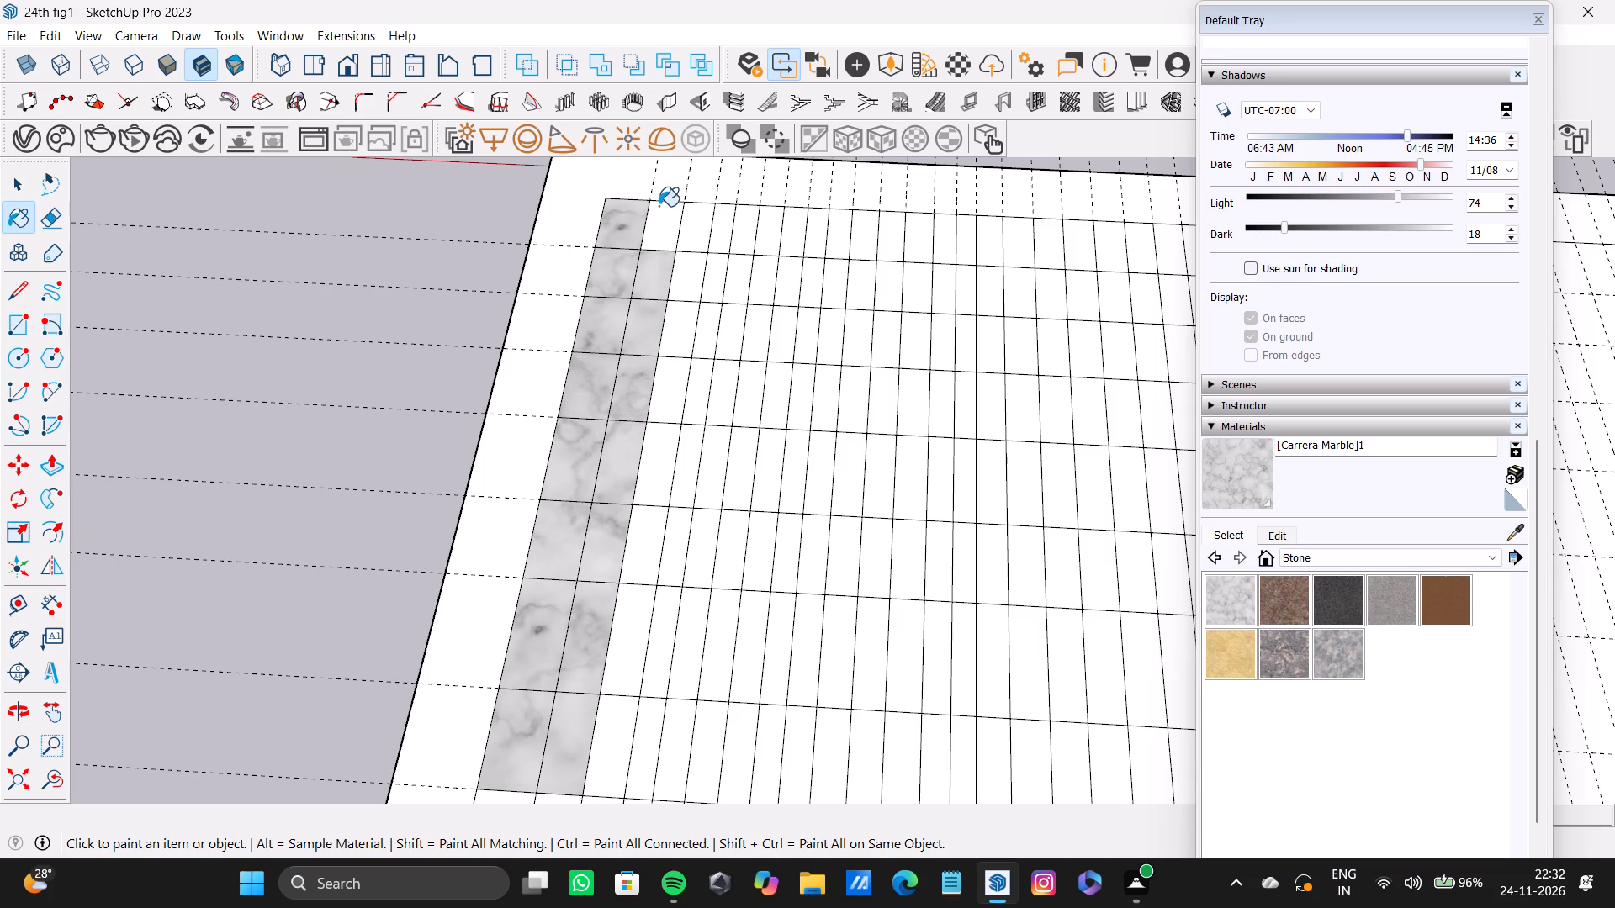
Paint the third column's top eight cells with Carrera Marble, working down from the top row.
{"action": "left_click", "coordinate": [709, 221]}
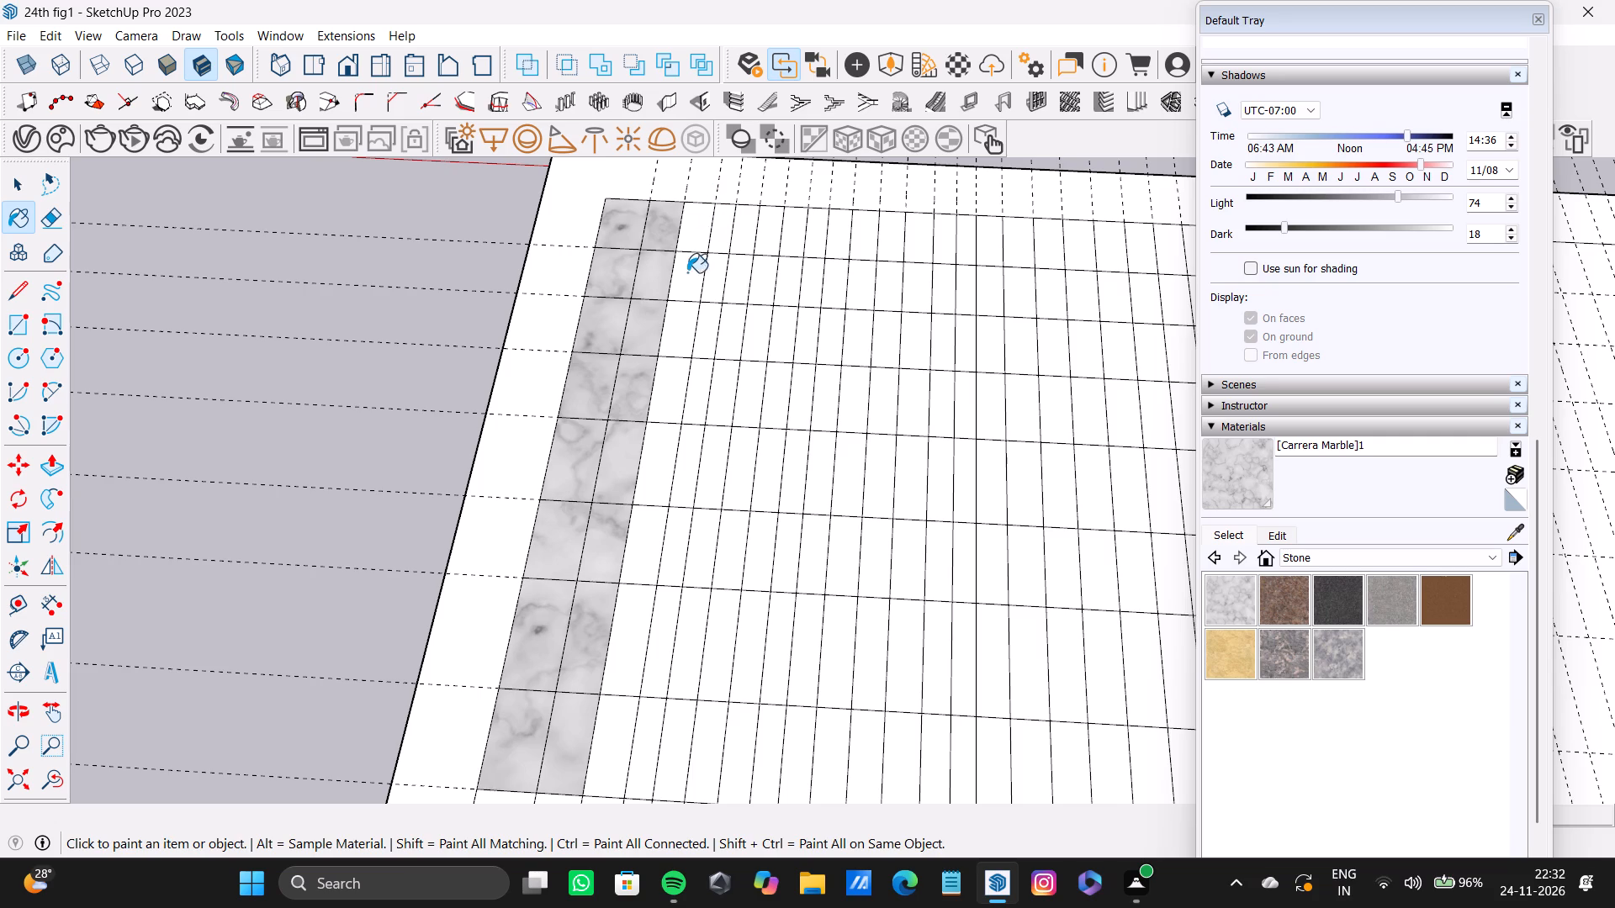
{"action": "left_click", "coordinate": [686, 285]}
{"action": "left_click", "coordinate": [683, 314]}
{"action": "left_click", "coordinate": [681, 375]}
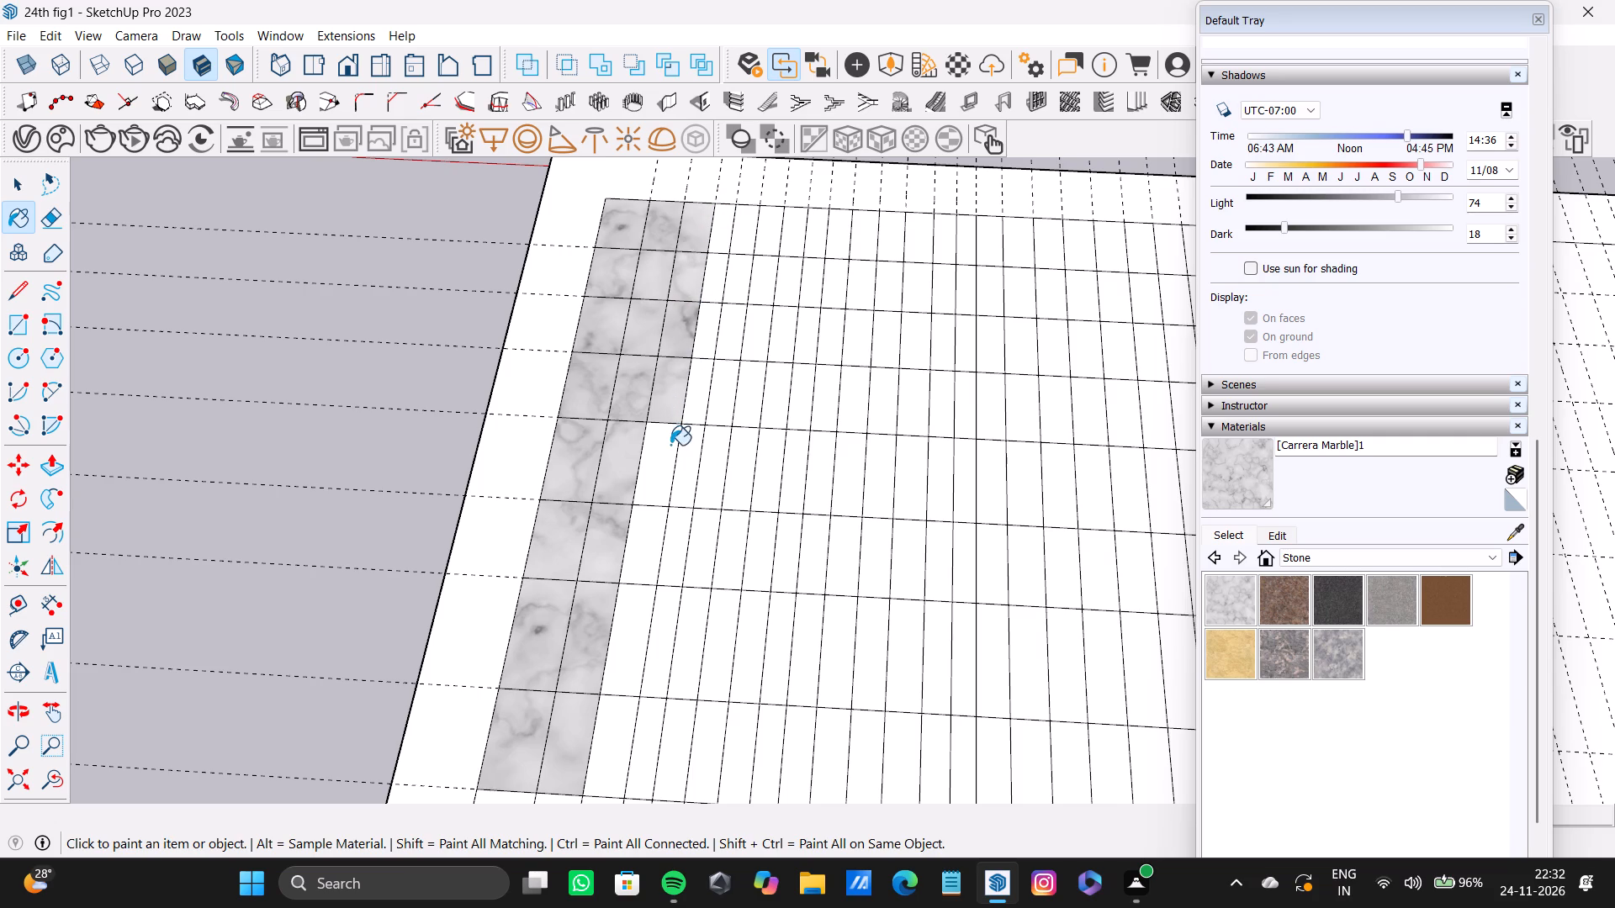
{"action": "left_click", "coordinate": [670, 445]}
{"action": "left_click", "coordinate": [640, 529]}
{"action": "left_click", "coordinate": [632, 656]}
{"action": "left_click", "coordinate": [616, 731]}
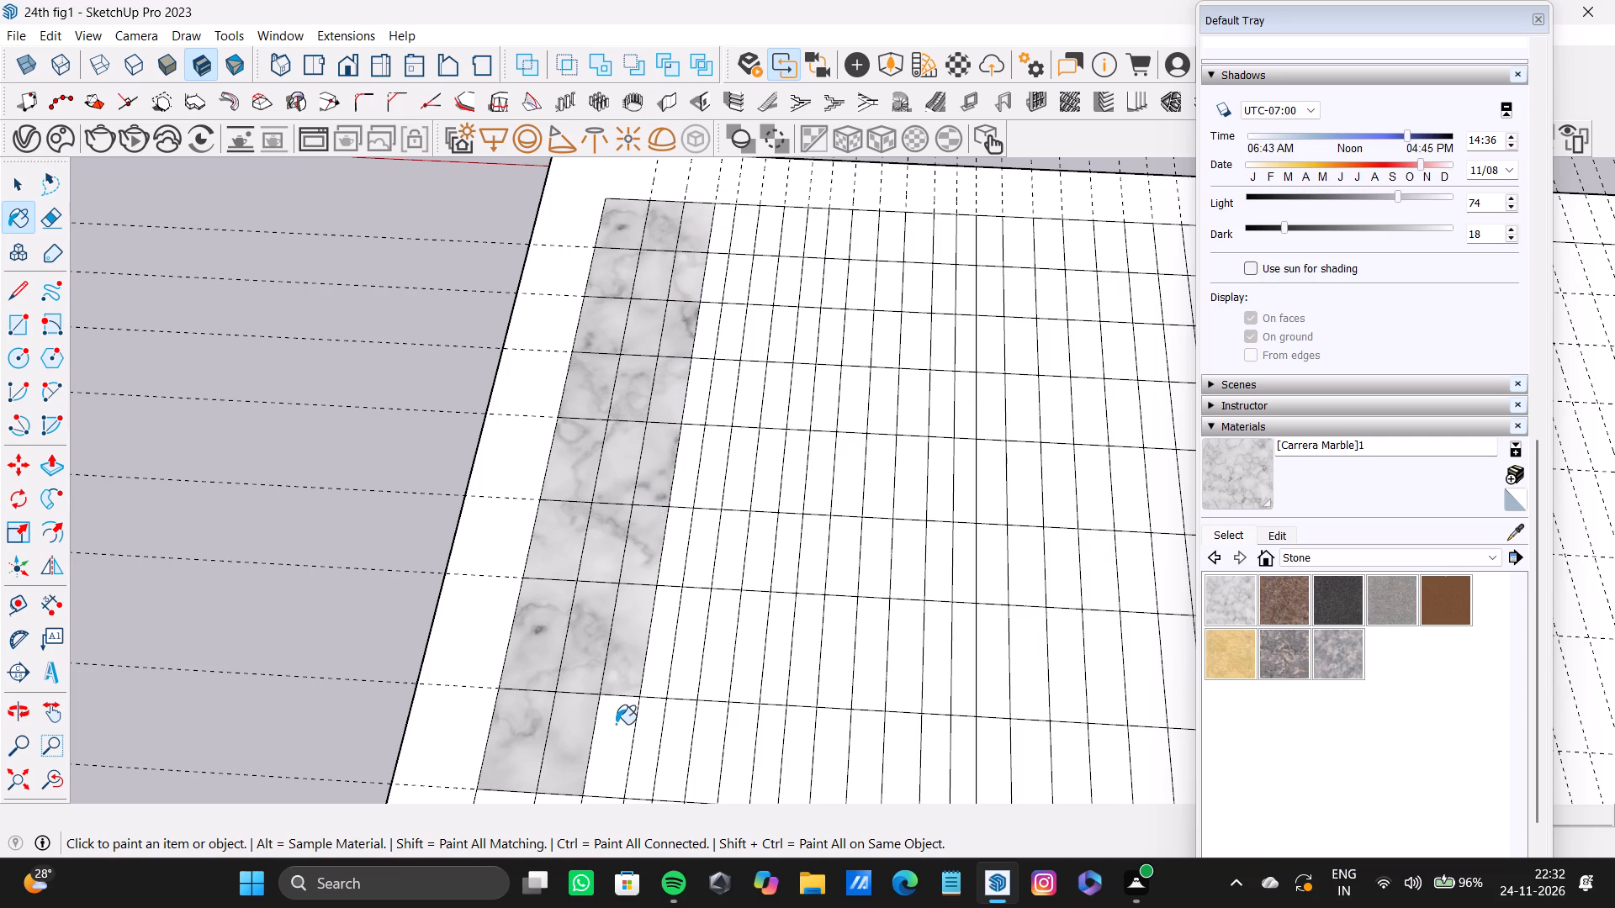
Paint the fourth column's top eight cells with Carrera Marble, working down from the top row.
{"action": "left_click", "coordinate": [726, 218]}
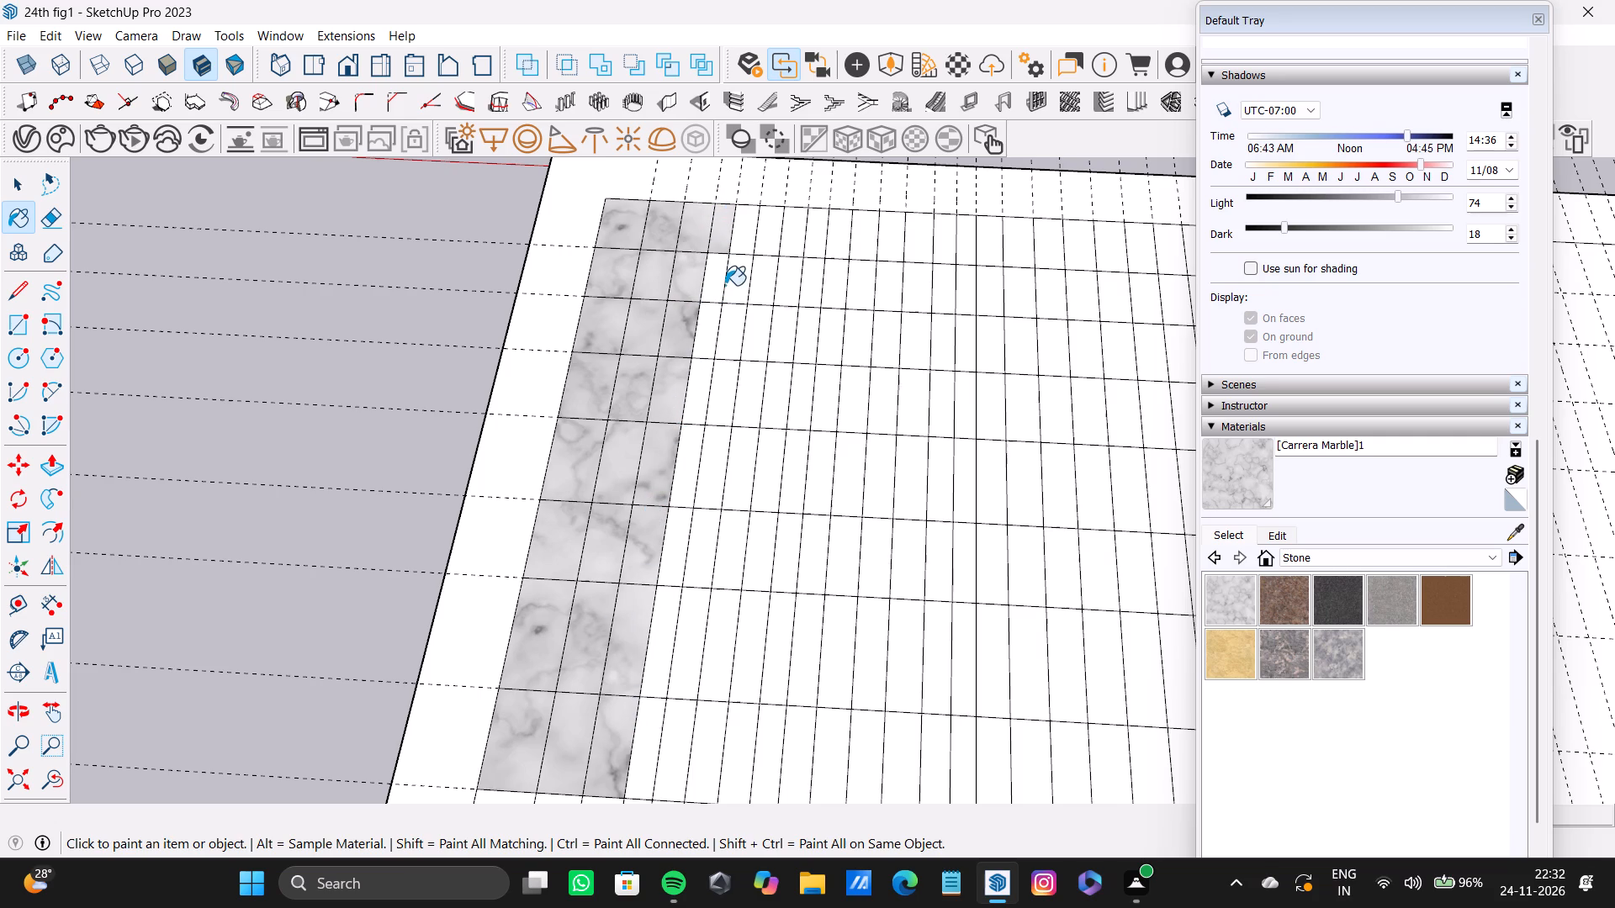
{"action": "left_click", "coordinate": [722, 281]}
{"action": "left_click", "coordinate": [709, 333]}
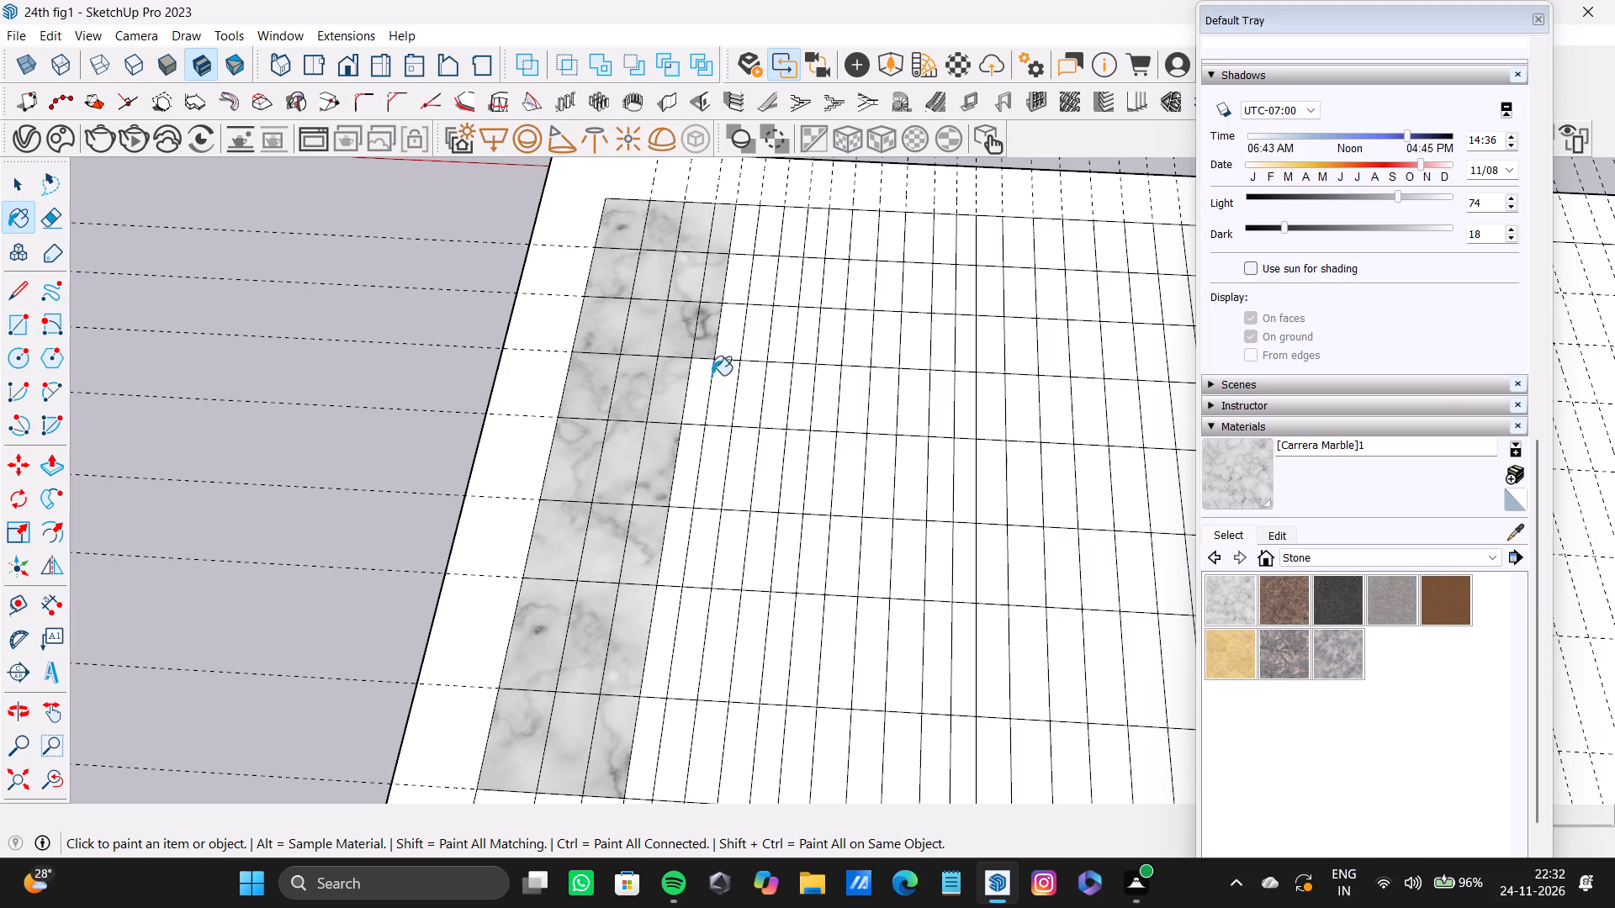
{"action": "left_click", "coordinate": [697, 381]}
{"action": "left_click", "coordinate": [684, 459]}
{"action": "left_click", "coordinate": [668, 537]}
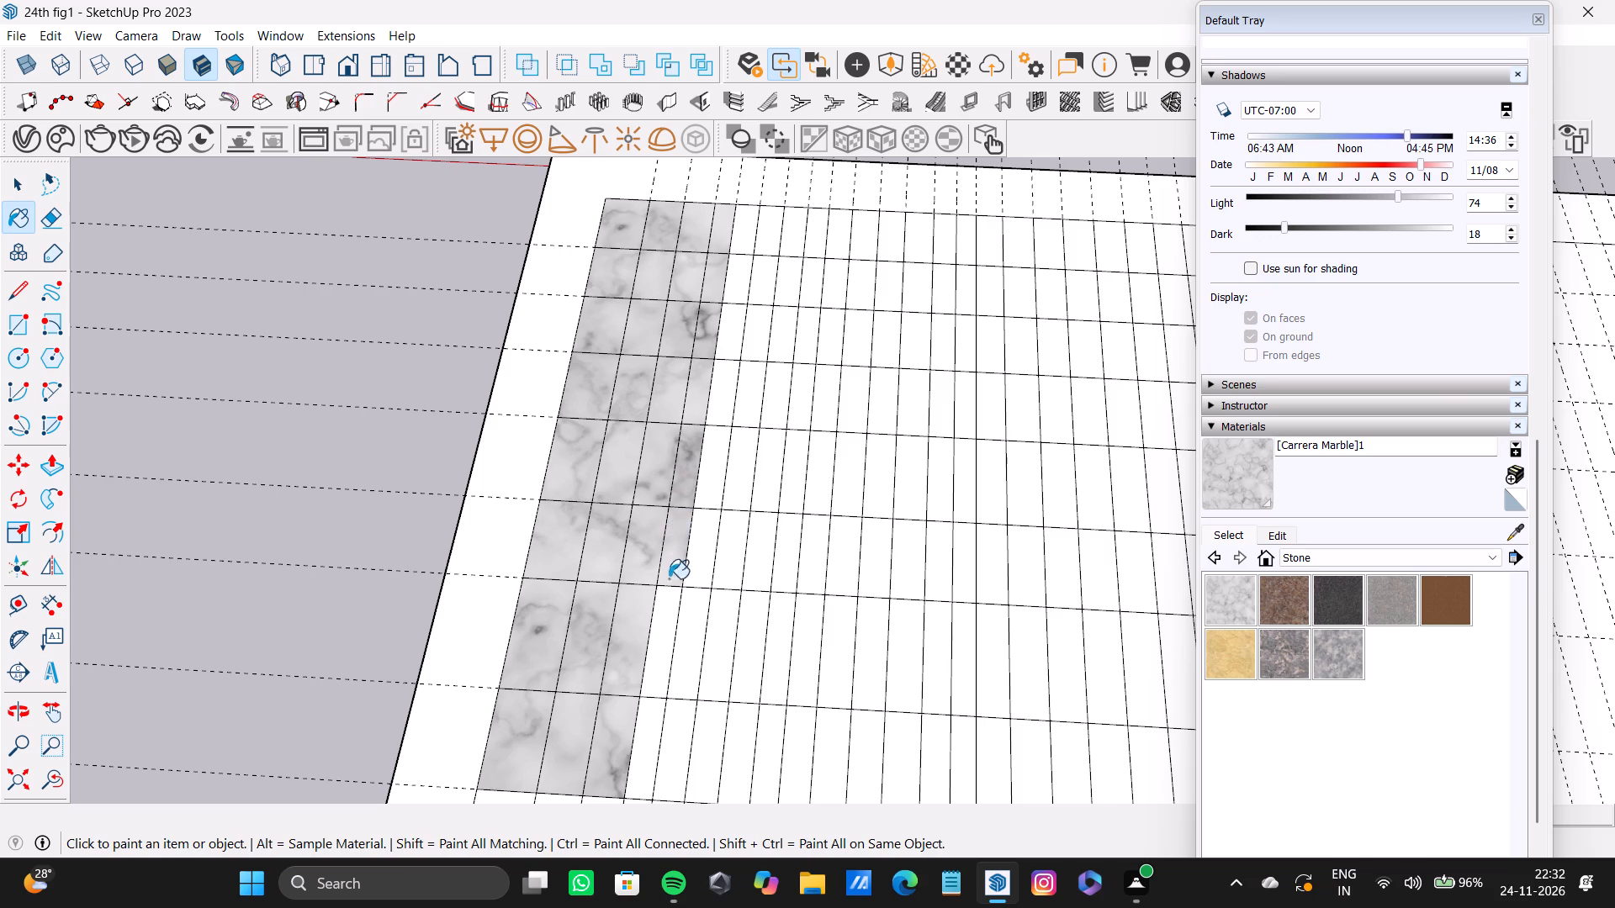
{"action": "left_click", "coordinate": [673, 600]}
{"action": "left_click", "coordinate": [663, 705]}
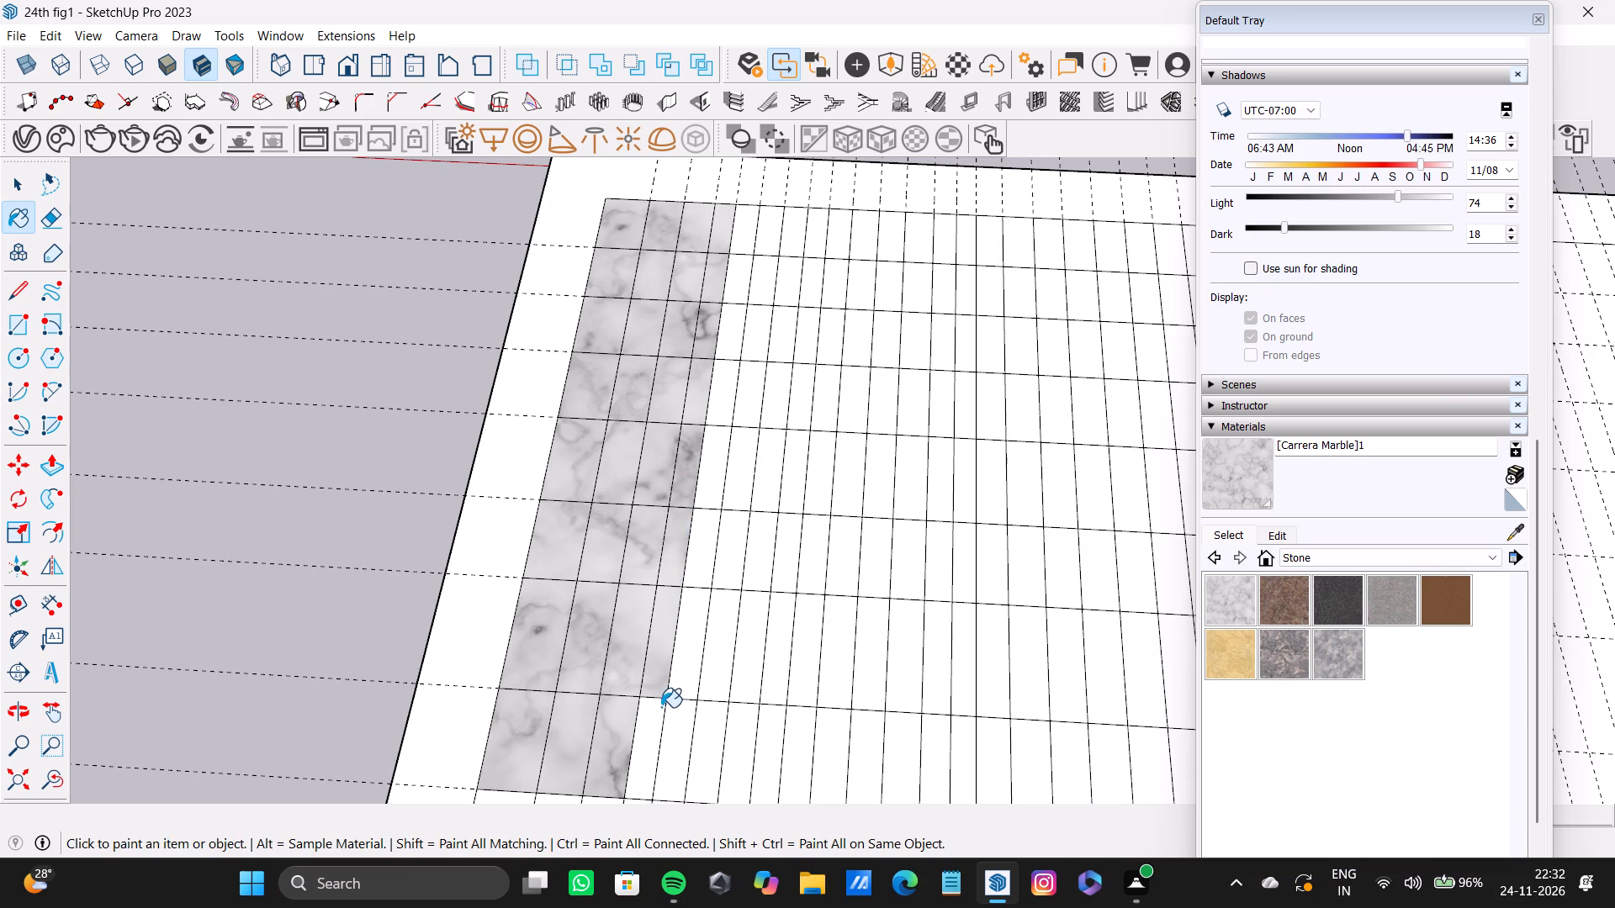
Paint the fifth column's cells in rows five to eight and the sixth column's cells in rows five and six with Carrera Marble.
{"action": "left_click", "coordinate": [676, 726]}
{"action": "left_click", "coordinate": [700, 675]}
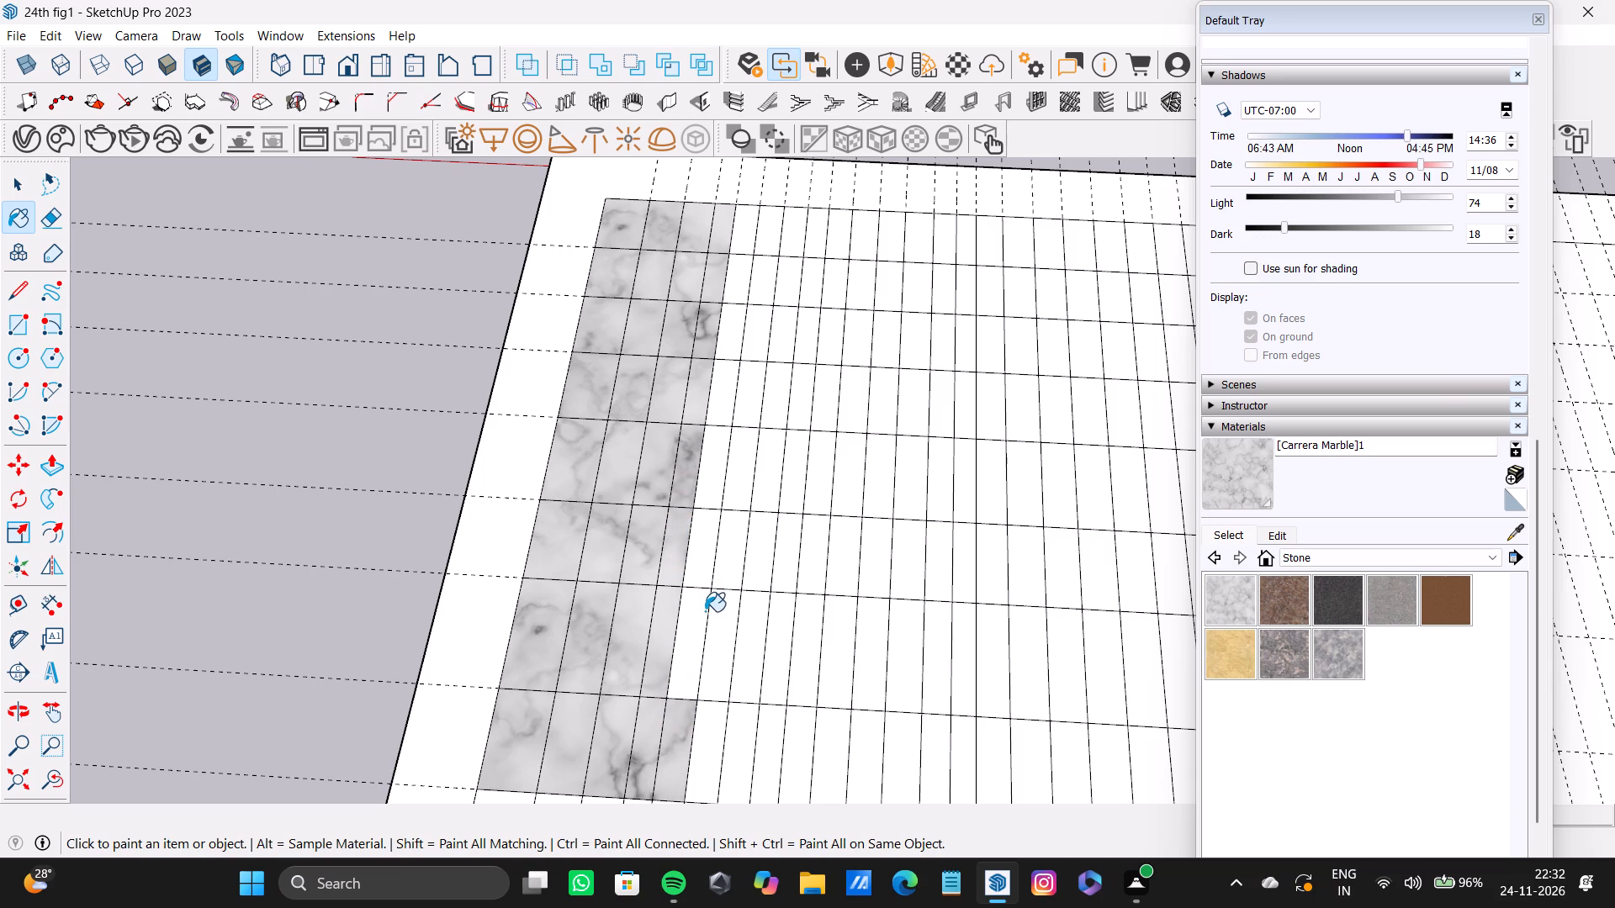
{"action": "left_click", "coordinate": [696, 611]}
{"action": "left_click", "coordinate": [715, 583]}
{"action": "left_click", "coordinate": [722, 505]}
{"action": "left_click", "coordinate": [713, 476]}
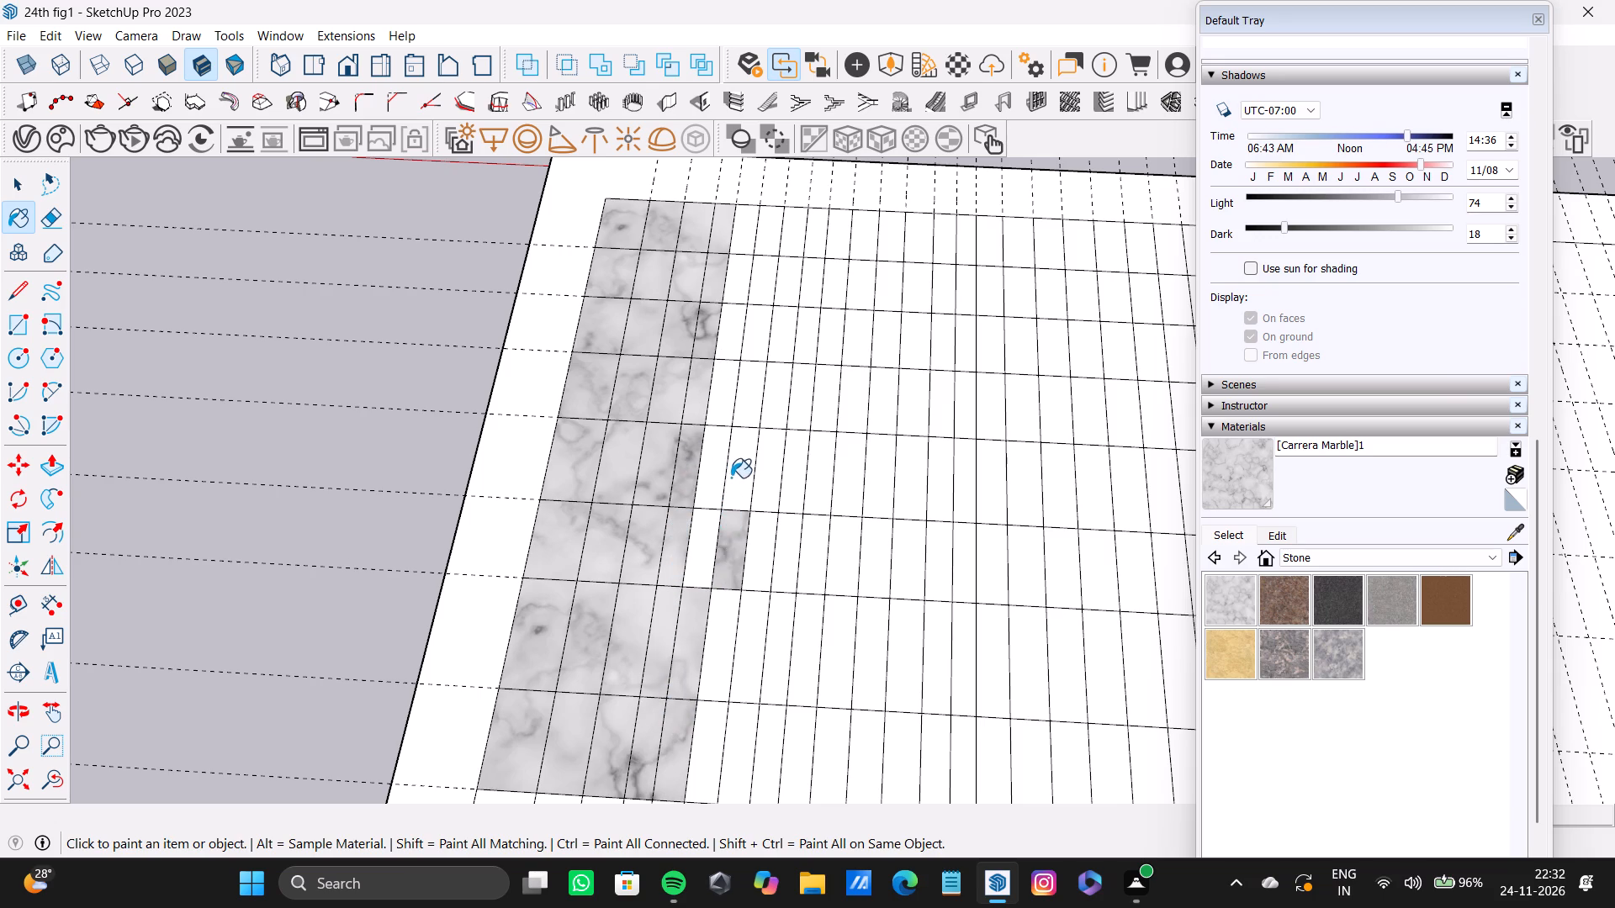
{"action": "left_click", "coordinate": [733, 477]}
{"action": "left_click", "coordinate": [706, 541]}
Paint the top four cells of the fifth and sixth columns with Carrera Marble.
{"action": "left_click", "coordinate": [723, 392]}
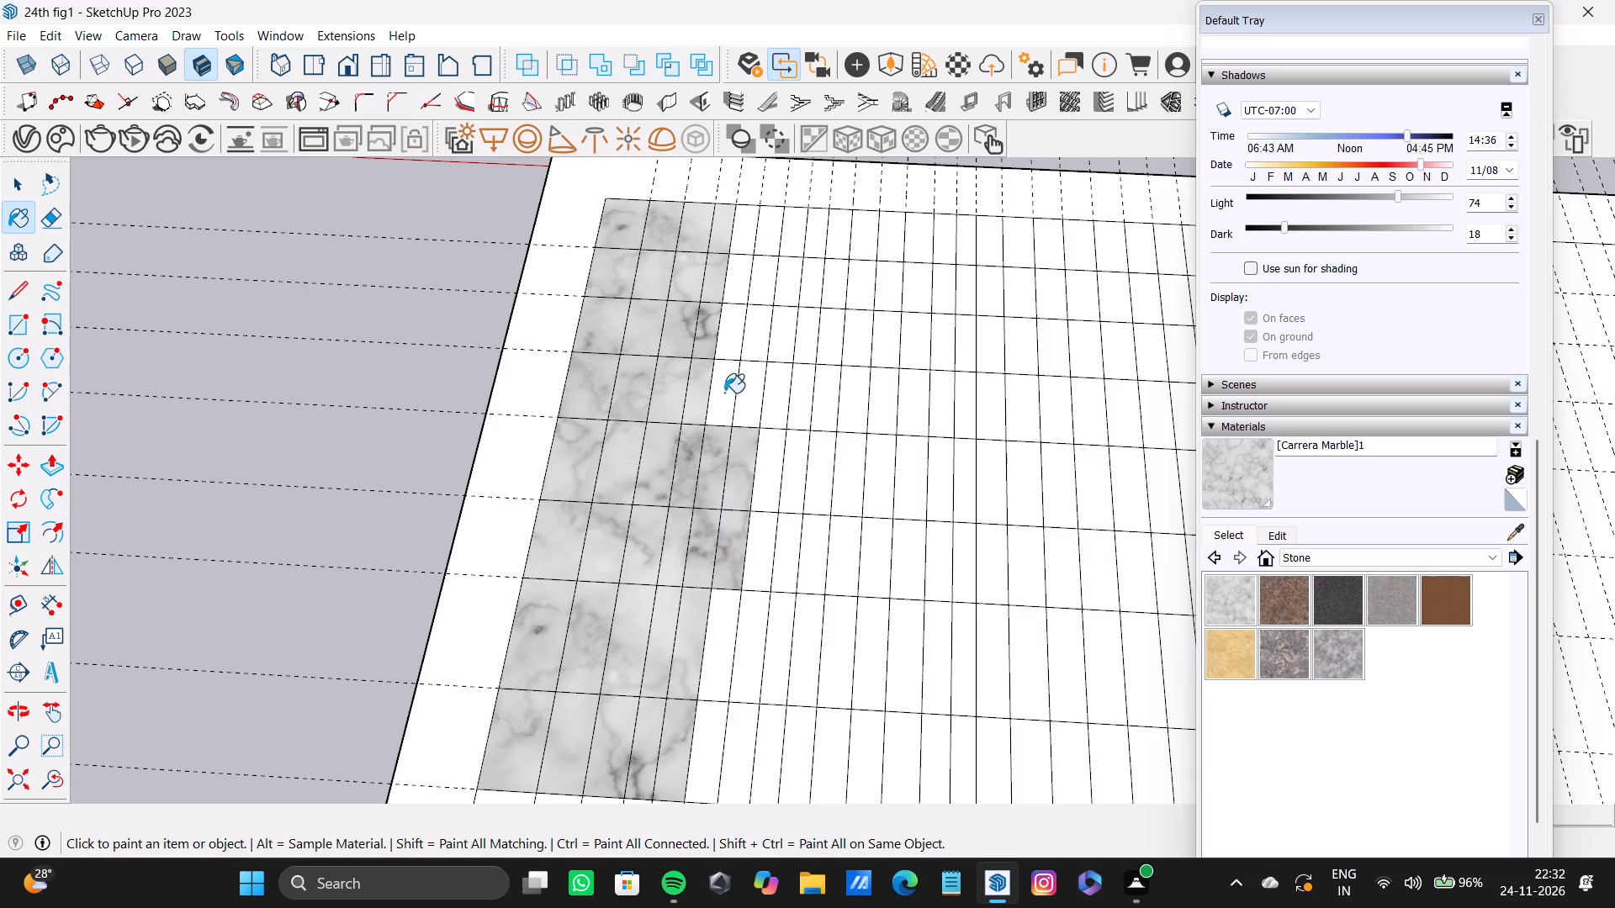
{"action": "left_click", "coordinate": [760, 401]}
{"action": "left_click", "coordinate": [733, 332]}
{"action": "left_click_drag", "start_coordinate": [749, 335], "coordinate": [755, 318]}
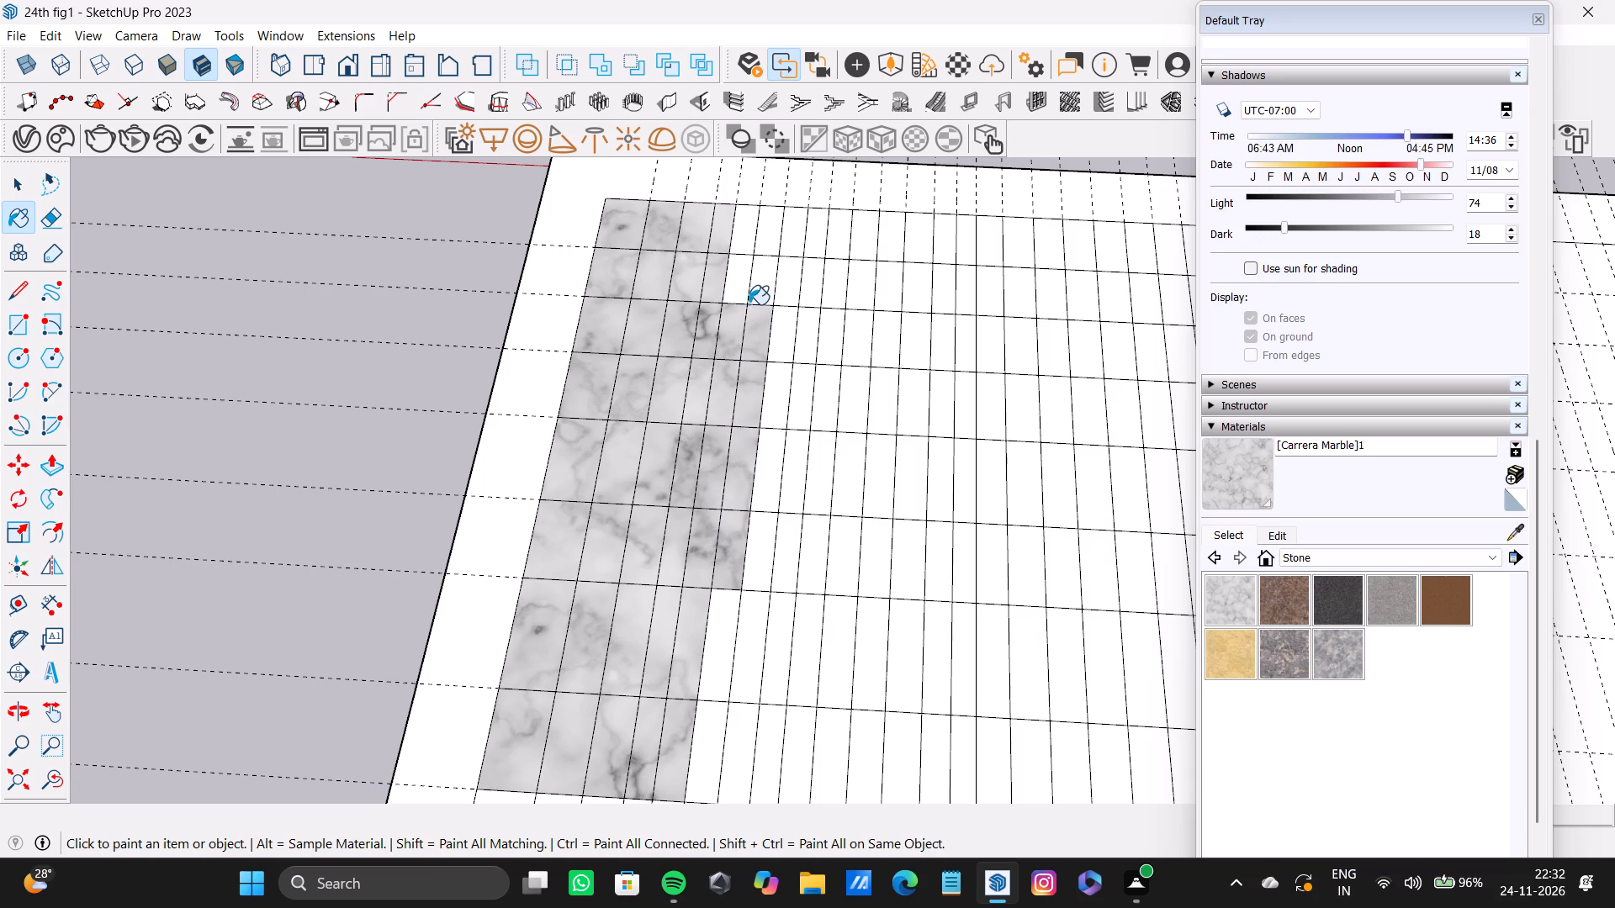
{"action": "left_click", "coordinate": [738, 280]}
{"action": "left_click", "coordinate": [764, 282]}
{"action": "left_click", "coordinate": [749, 236]}
{"action": "left_click", "coordinate": [770, 240]}
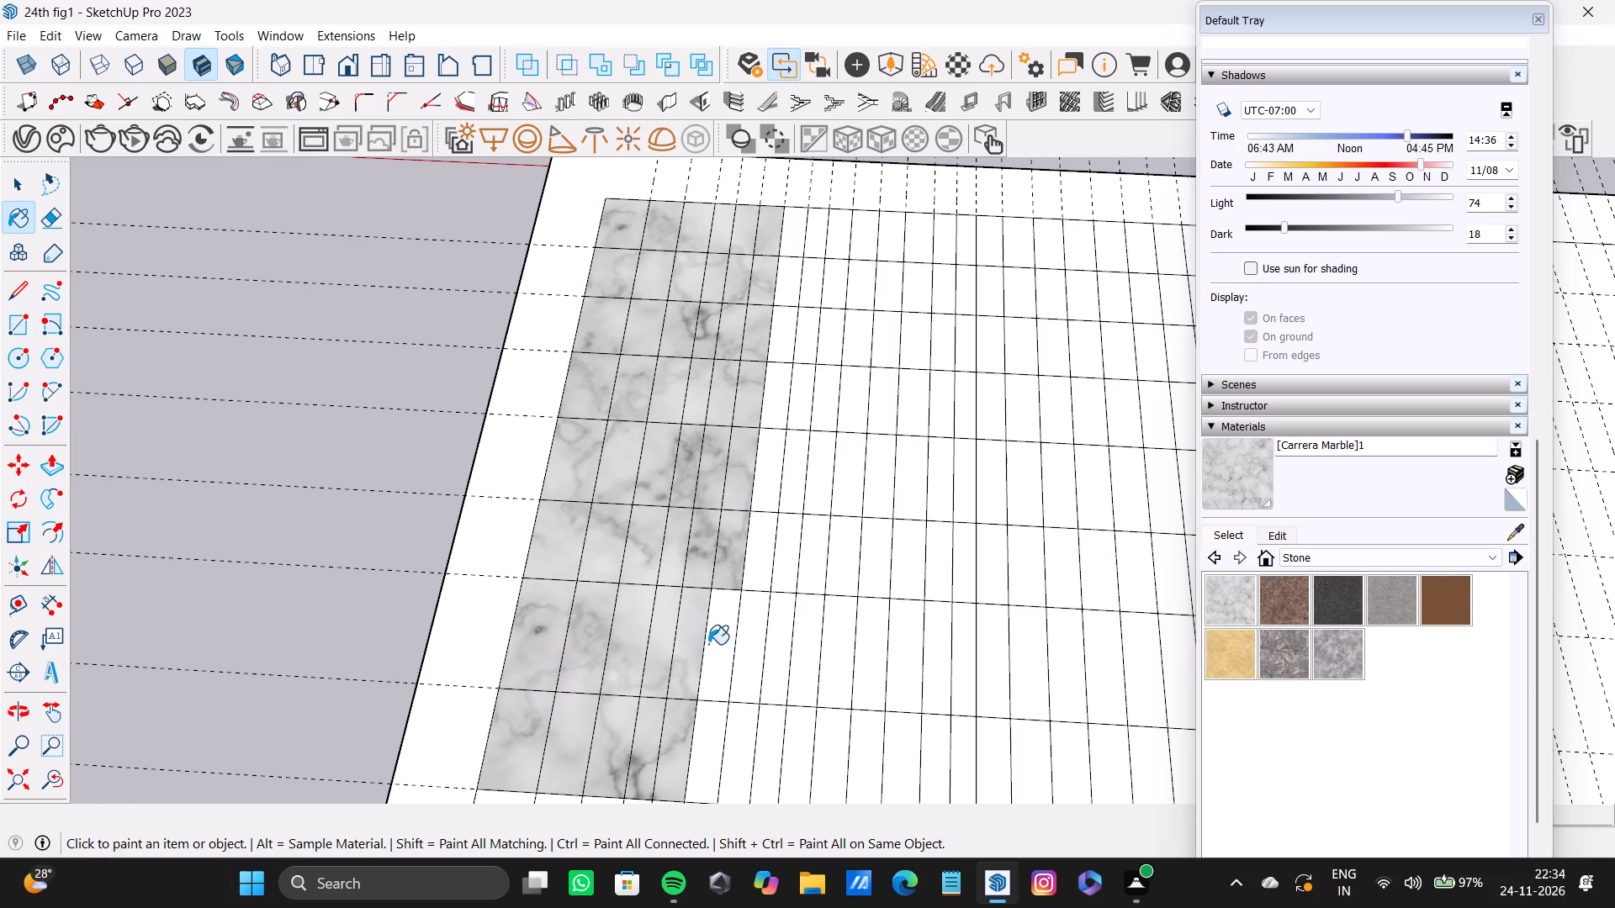
Paint the seventh- and eighth-row cells of the sixth and seventh columns with Carrera Marble.
{"action": "left_click_drag", "start_coordinate": [708, 644], "coordinate": [716, 643]}
{"action": "left_click", "coordinate": [741, 633]}
{"action": "left_click", "coordinate": [703, 748]}
{"action": "left_click", "coordinate": [728, 745]}
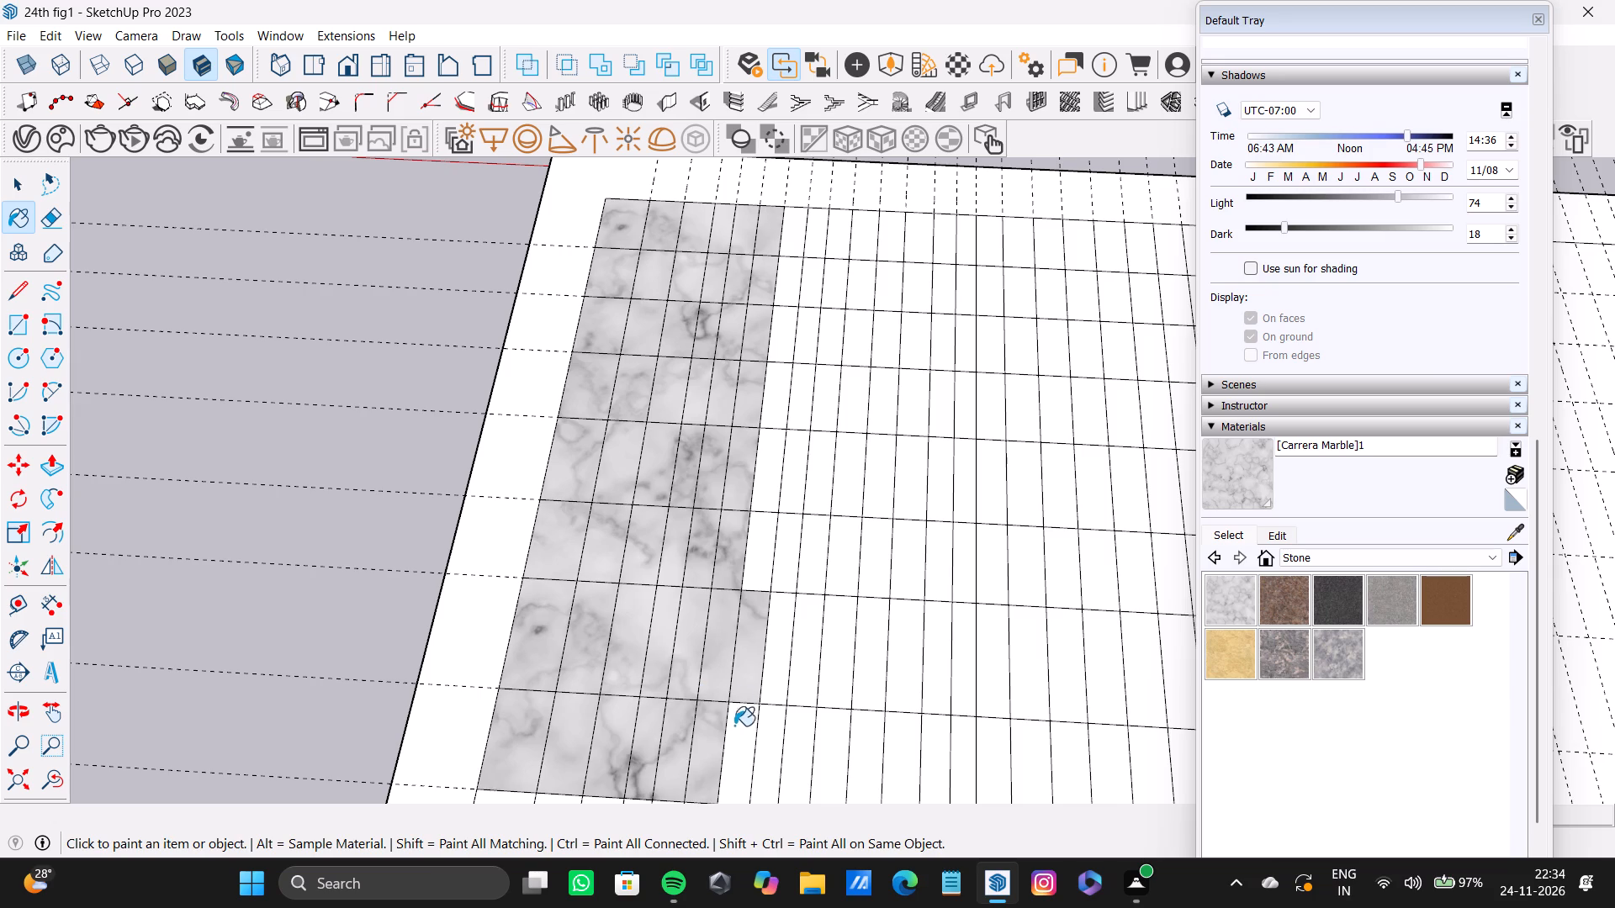
Paint the top six cells of the seventh and eighth columns with Carrera Marble, working upward in pairs.
{"action": "left_click", "coordinate": [760, 566]}
{"action": "left_click", "coordinate": [790, 551]}
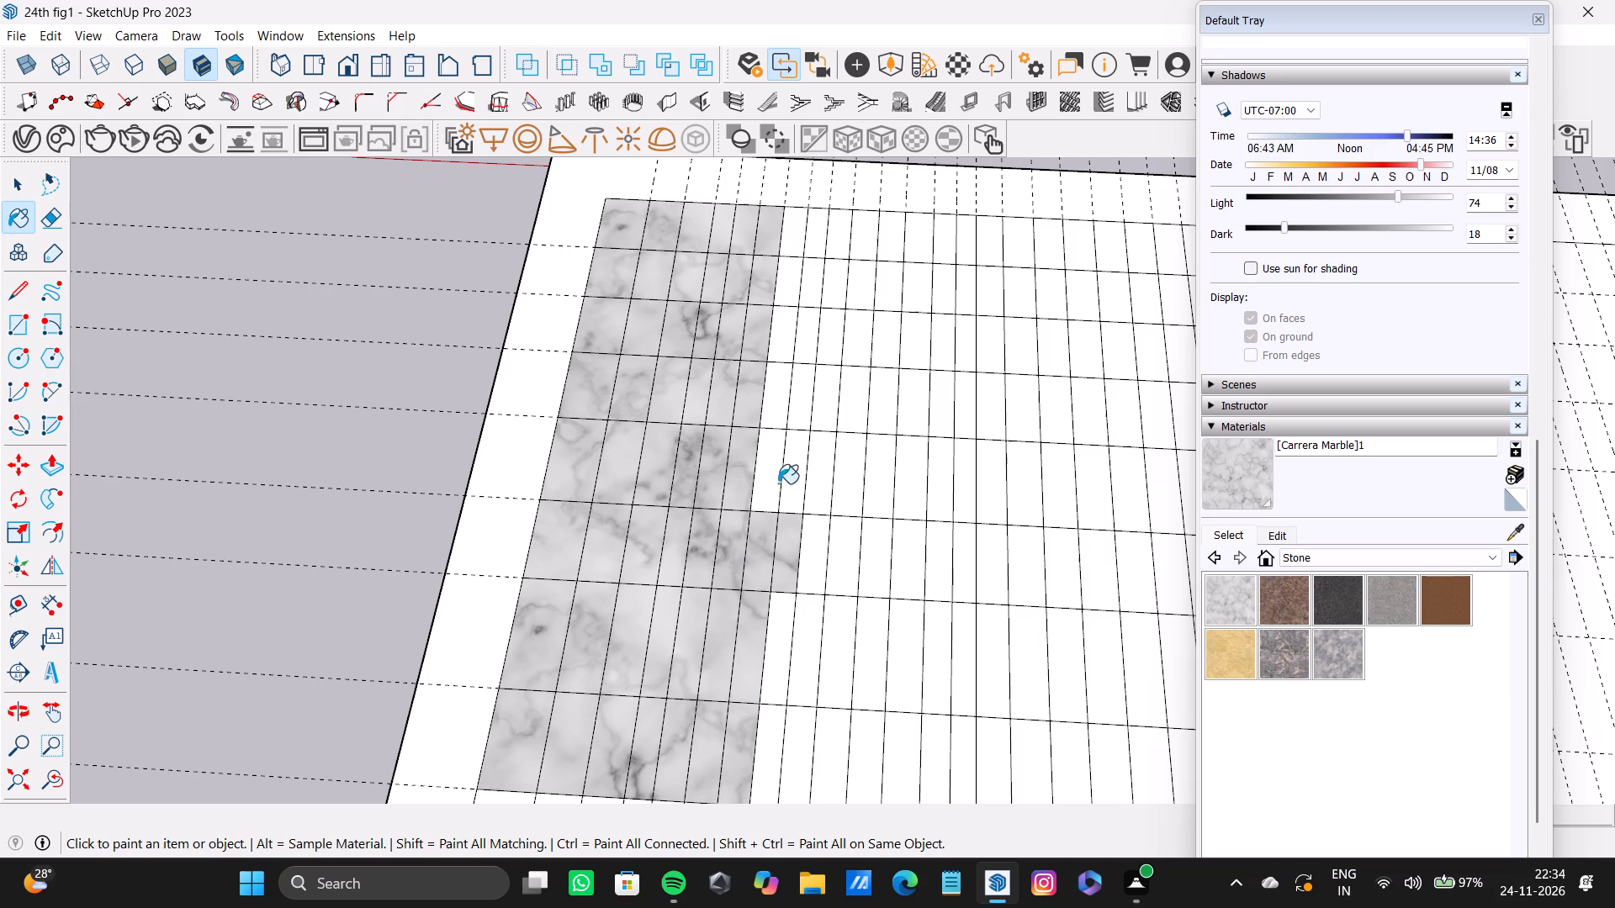
{"action": "left_click", "coordinate": [778, 483]}
{"action": "left_click", "coordinate": [791, 470]}
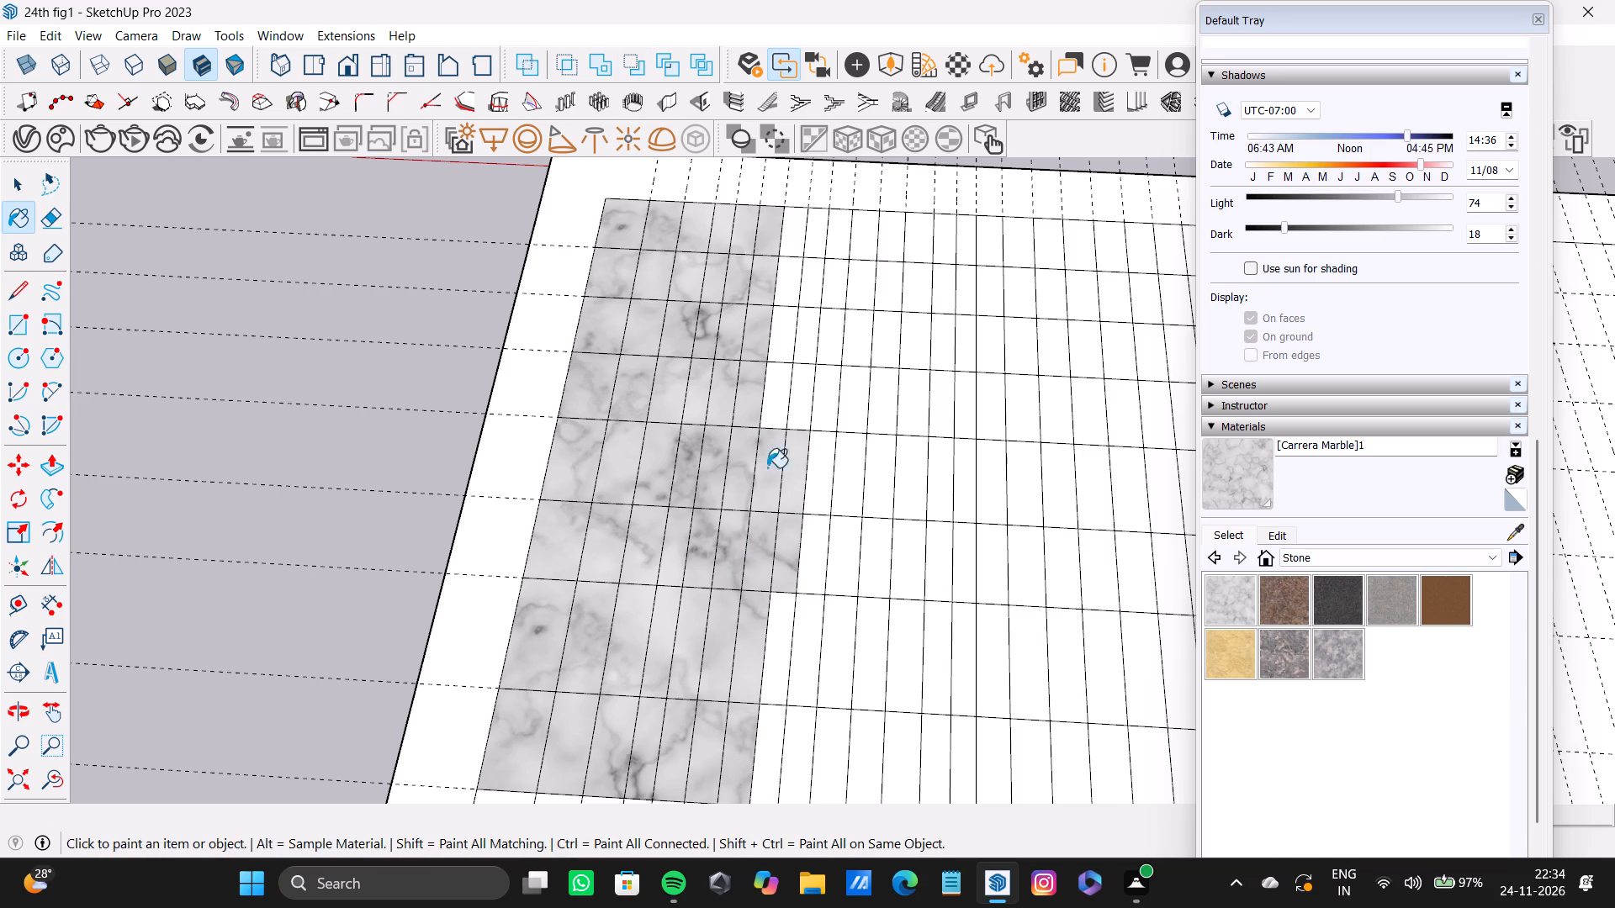
{"action": "left_click", "coordinate": [776, 386]}
{"action": "left_click", "coordinate": [807, 386]}
{"action": "left_click", "coordinate": [783, 319]}
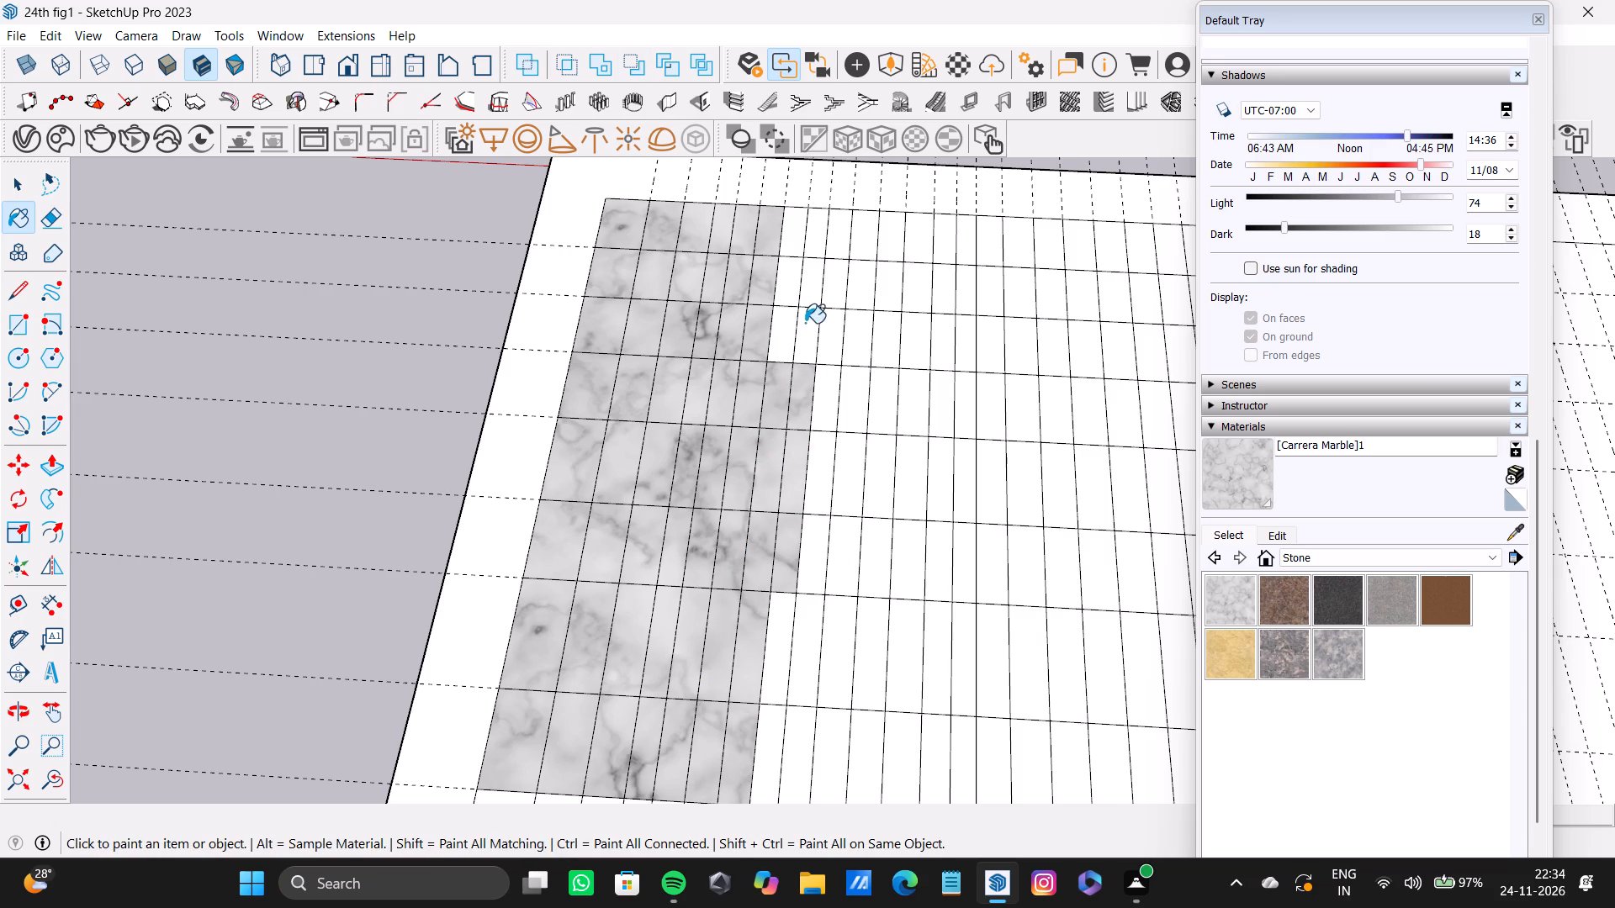
{"action": "left_click", "coordinate": [805, 323]}
{"action": "left_click", "coordinate": [786, 271]}
{"action": "left_click", "coordinate": [819, 272]}
{"action": "left_click", "coordinate": [794, 225]}
{"action": "left_click", "coordinate": [813, 224]}
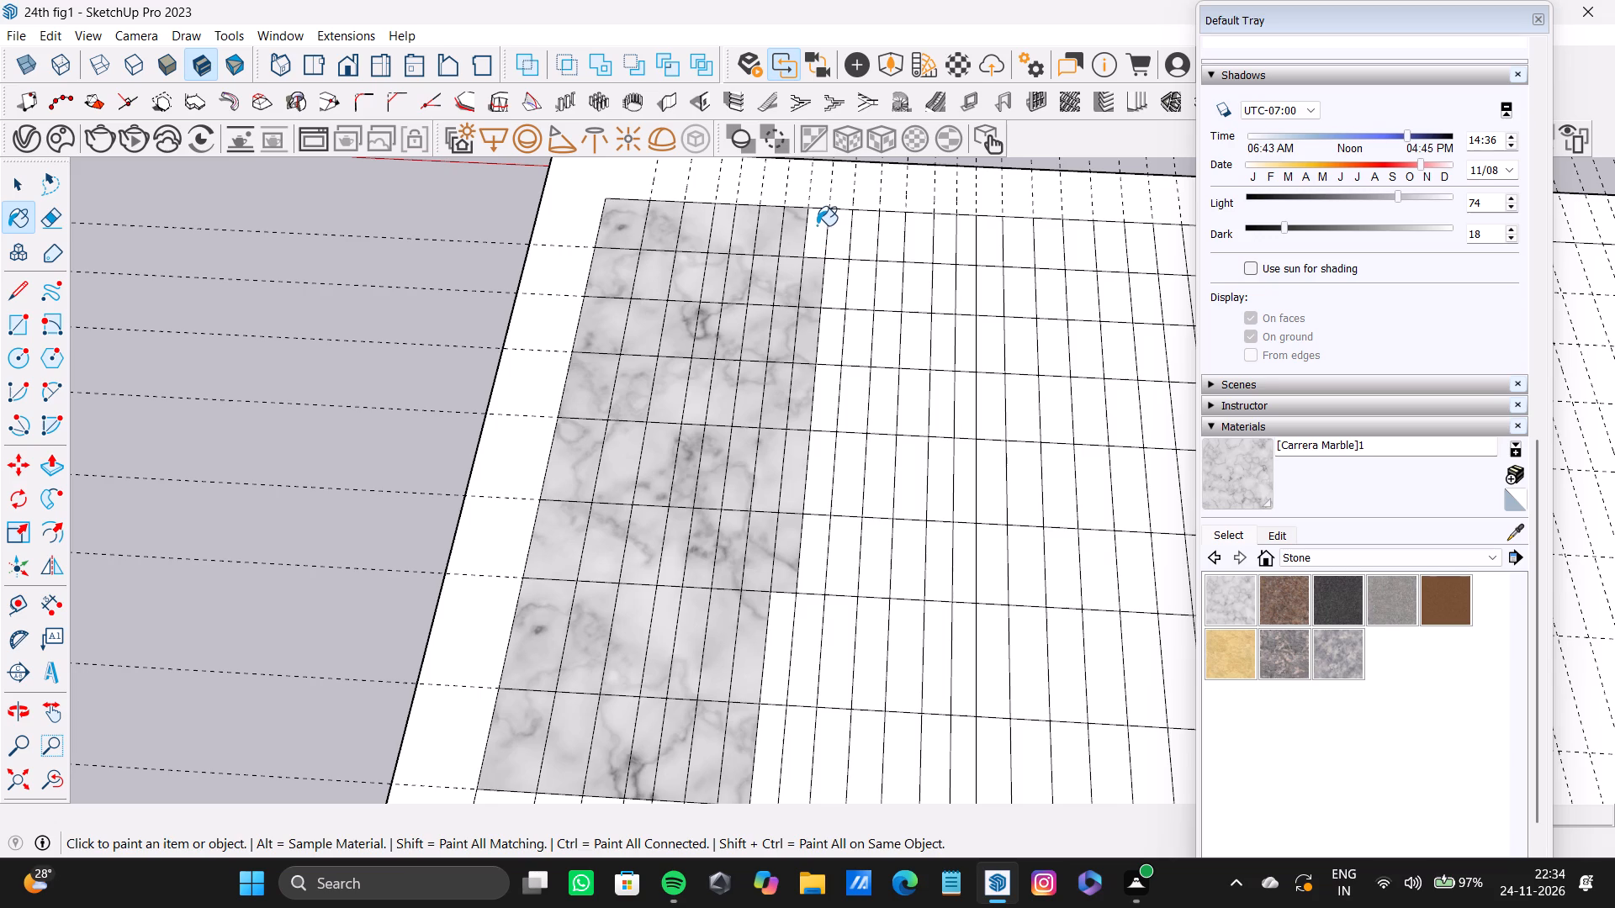
Paint the ninth column's top seven cells and the eighth column's seventh-row cell with Carrera Marble.
{"action": "left_click_drag", "start_coordinate": [830, 230], "coordinate": [842, 234]}
{"action": "left_click", "coordinate": [835, 272]}
{"action": "left_click", "coordinate": [839, 330]}
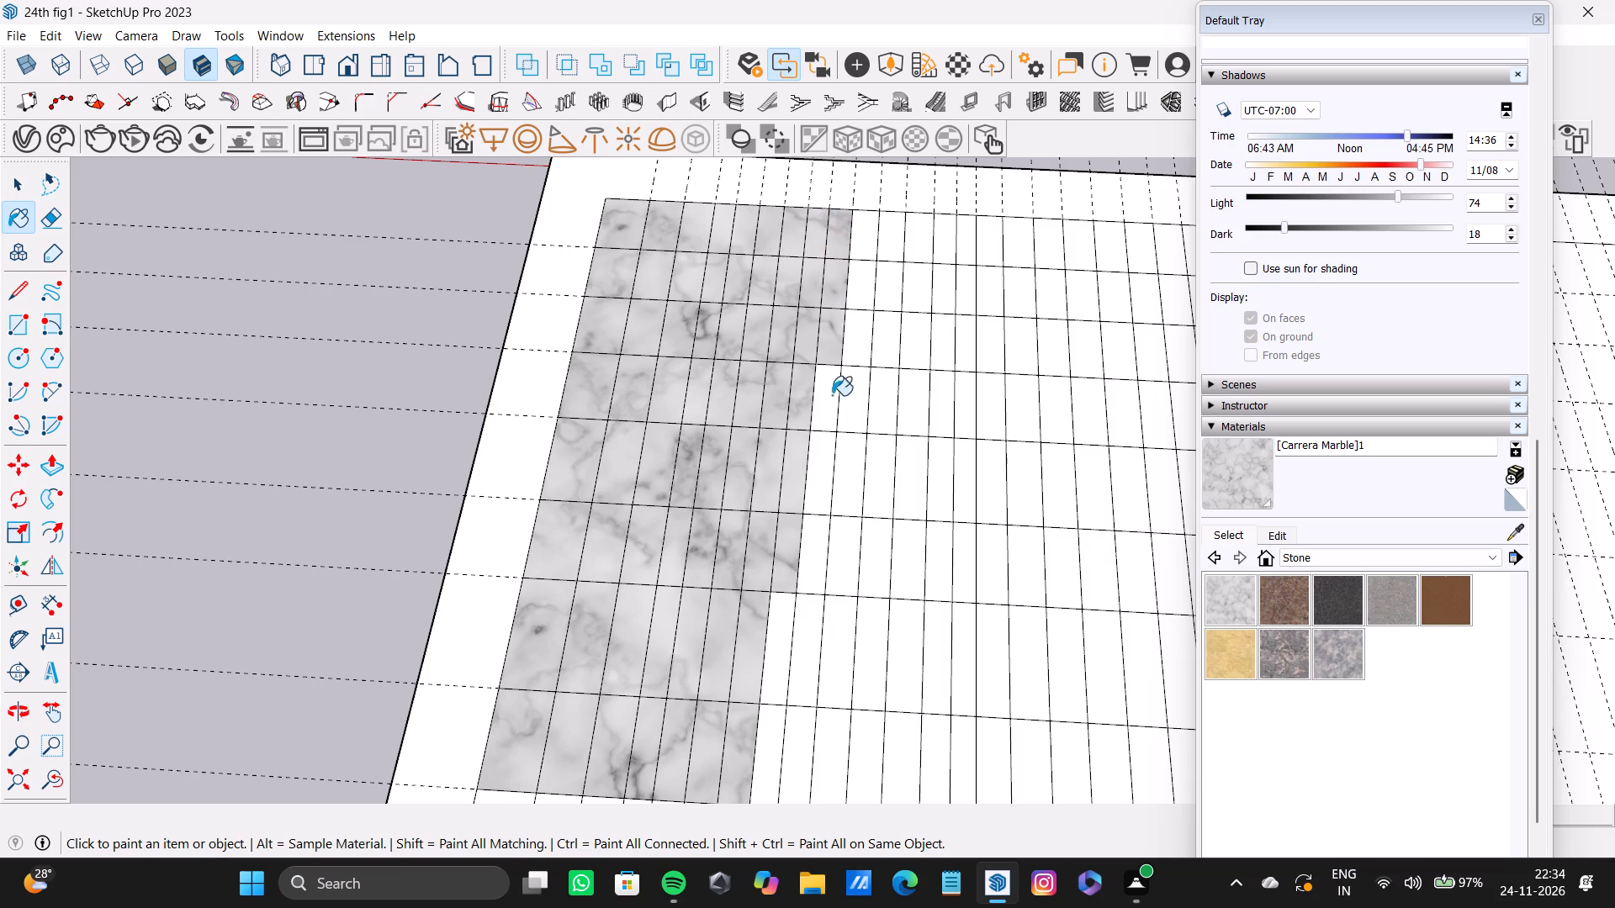
{"action": "left_click", "coordinate": [832, 395]}
{"action": "left_click", "coordinate": [831, 449]}
{"action": "left_click", "coordinate": [812, 543]}
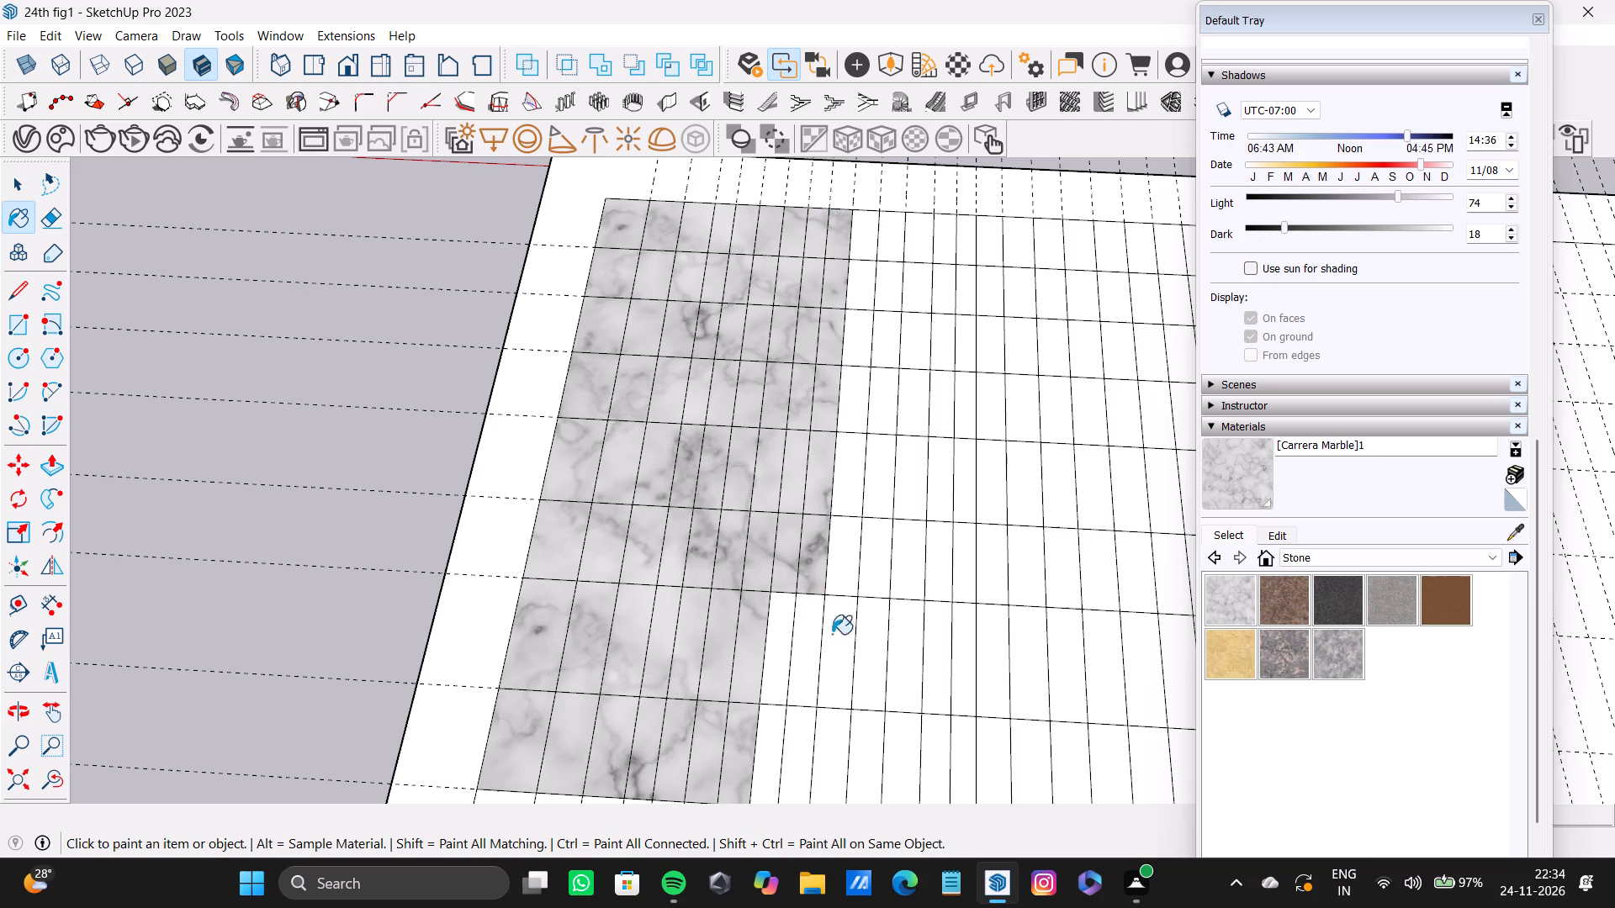
{"action": "left_click", "coordinate": [781, 668]}
{"action": "left_click", "coordinate": [802, 668]}
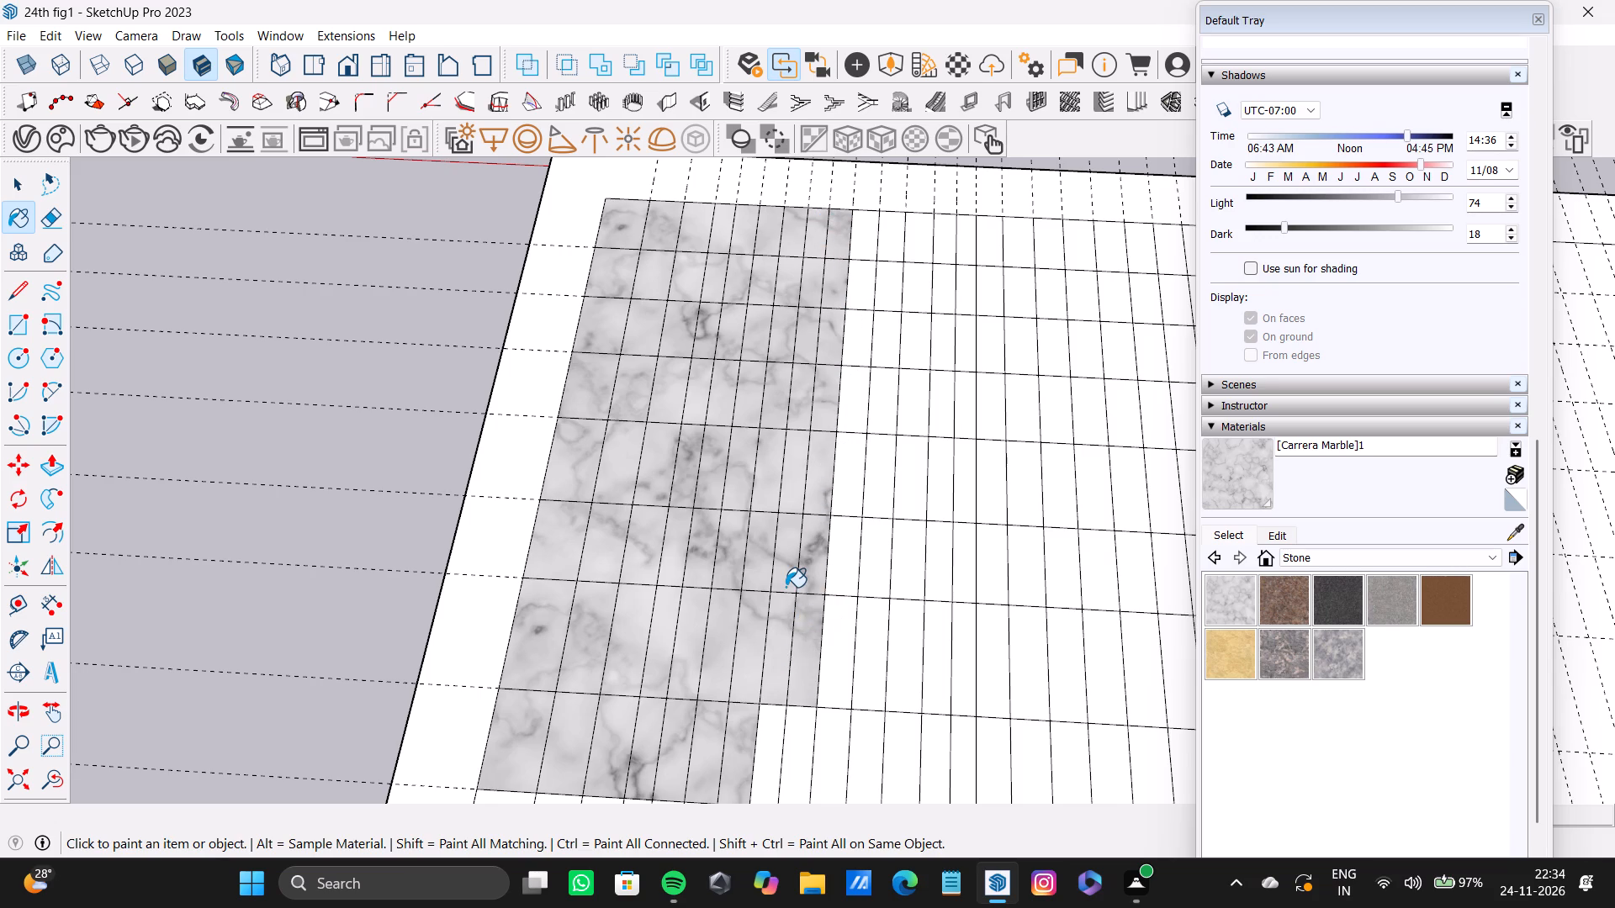
Paint the top seven cells of the tenth and eleventh columns with Carrera Marble.
{"action": "left_click", "coordinate": [882, 241]}
{"action": "left_click", "coordinate": [867, 300]}
{"action": "left_click", "coordinate": [896, 286]}
{"action": "left_click", "coordinate": [860, 239]}
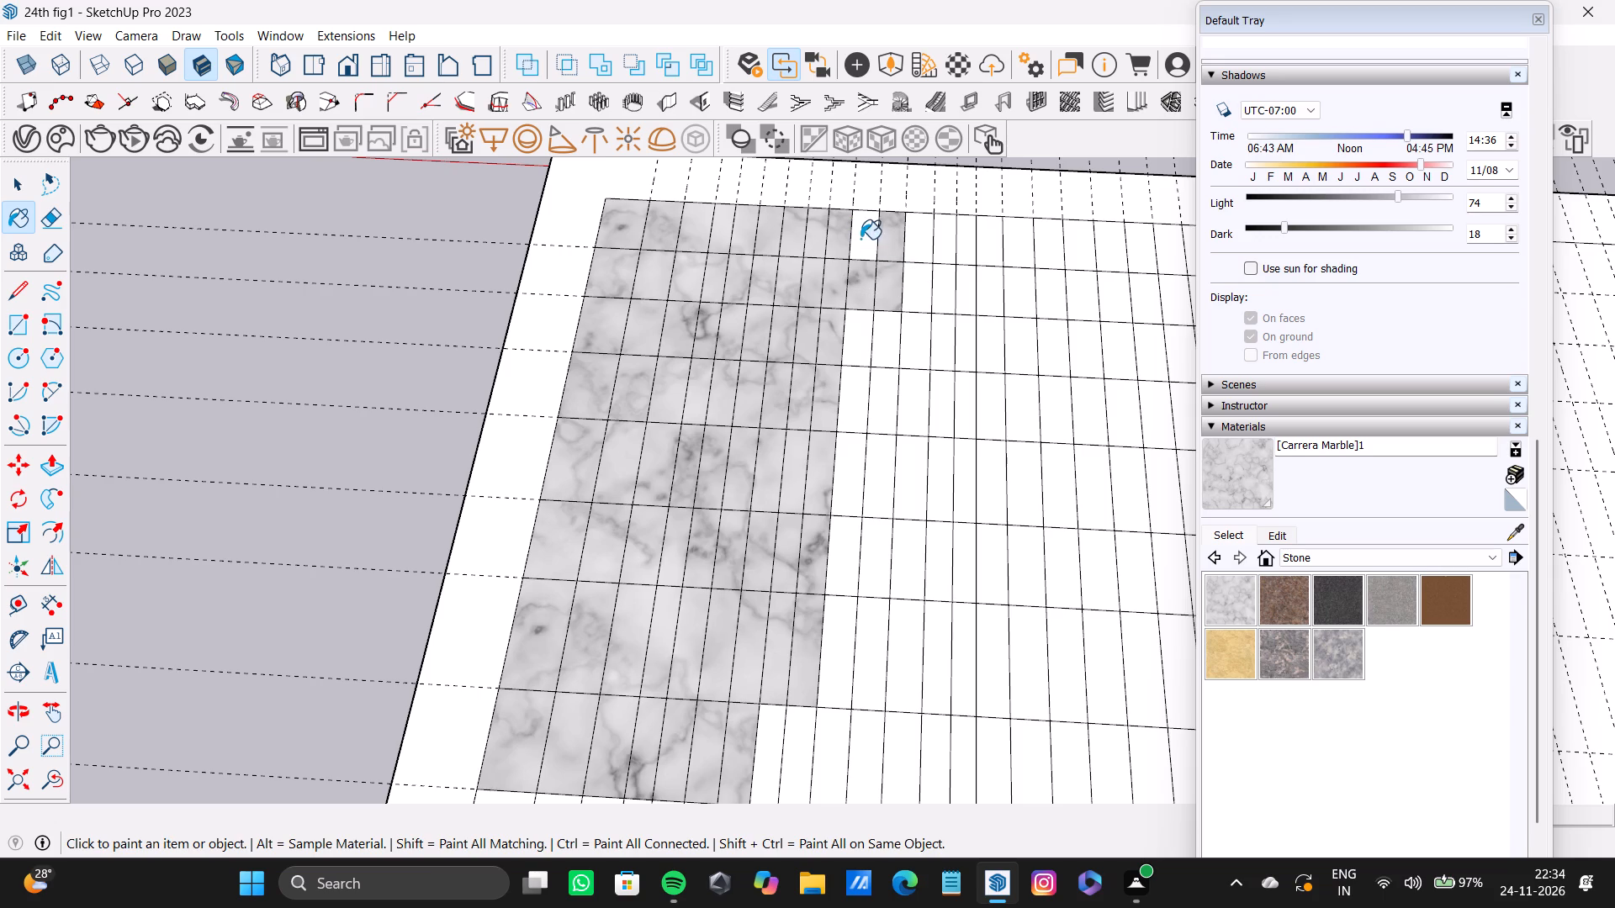
{"action": "left_click", "coordinate": [866, 338]}
{"action": "left_click", "coordinate": [878, 340]}
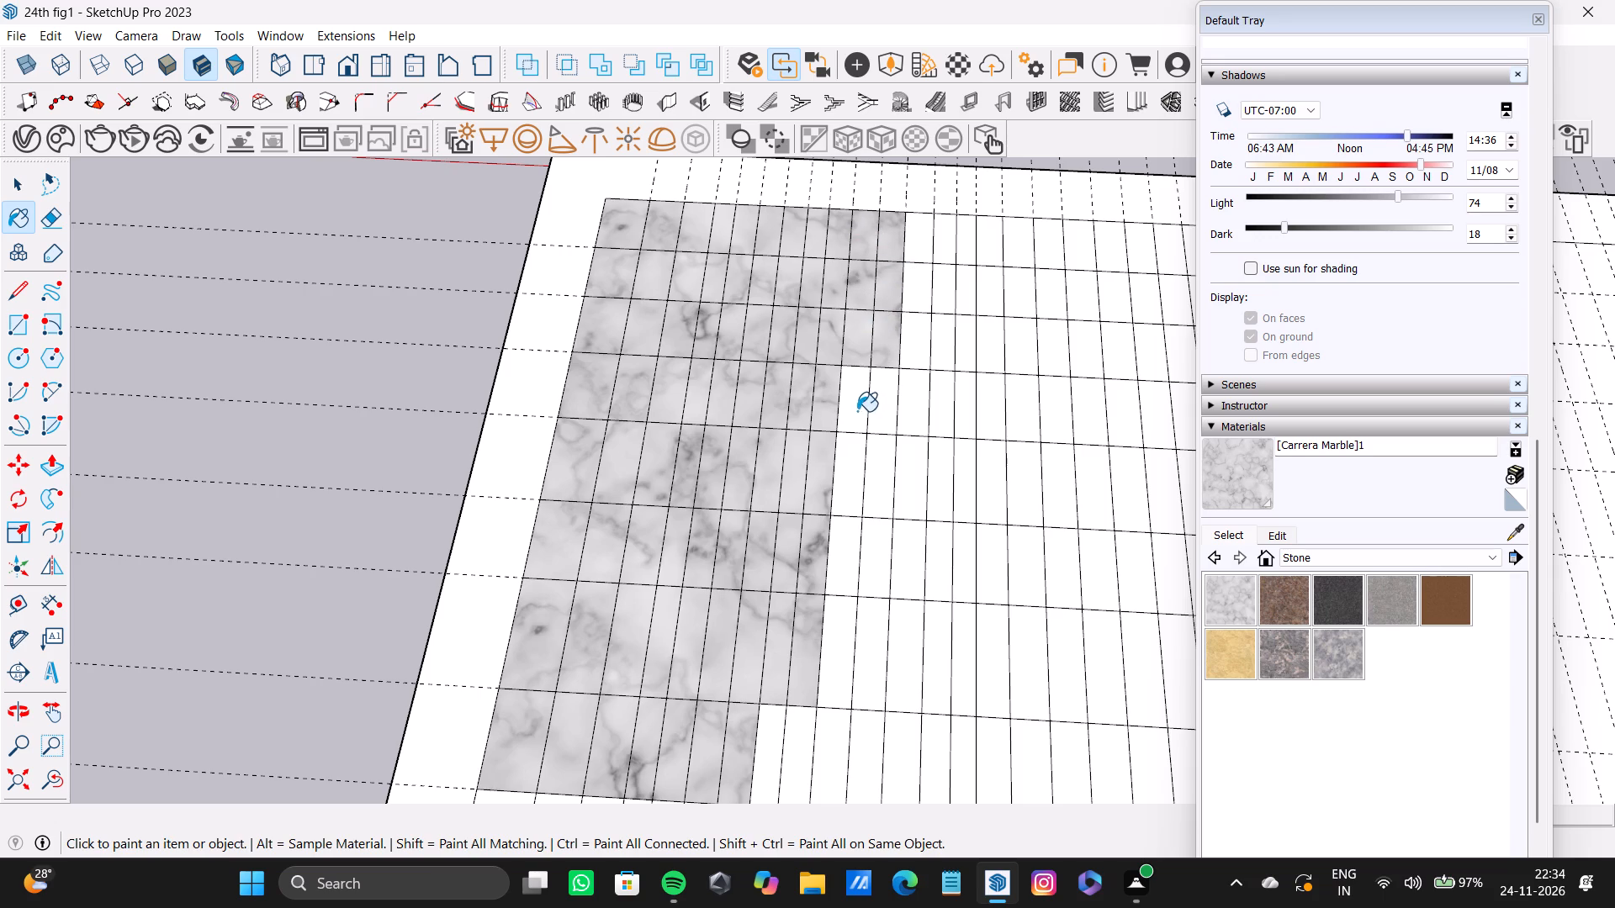
{"action": "left_click", "coordinate": [857, 410]}
{"action": "left_click", "coordinate": [880, 408]}
{"action": "left_click", "coordinate": [846, 499]}
{"action": "left_click", "coordinate": [872, 497]}
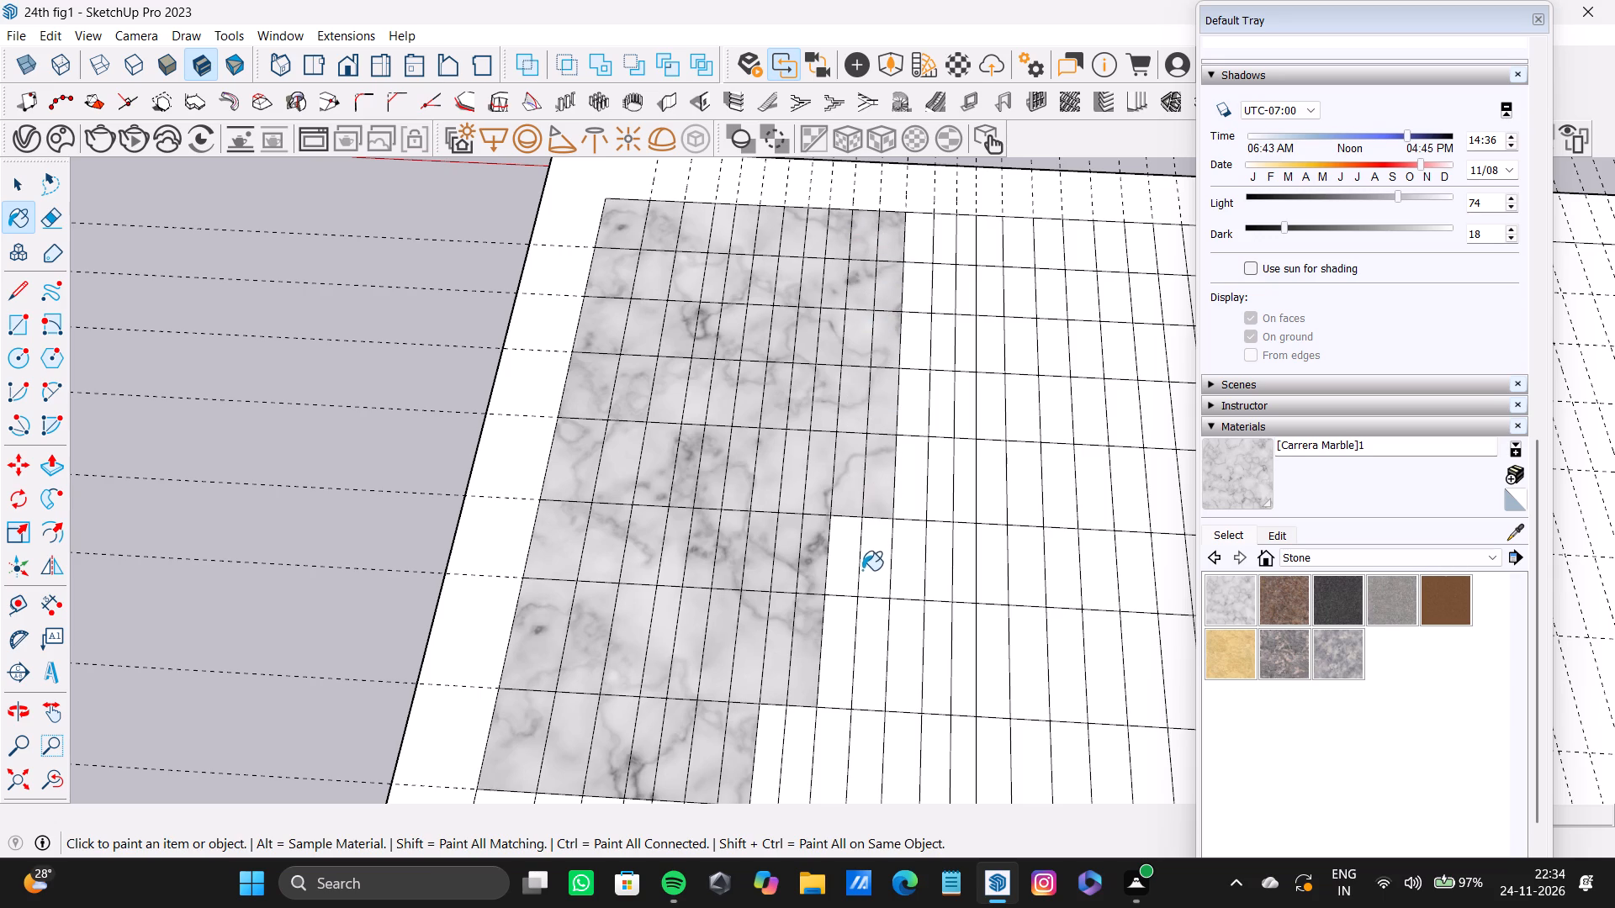
{"action": "left_click", "coordinate": [850, 568]}
{"action": "left_click", "coordinate": [882, 570]}
{"action": "left_click", "coordinate": [840, 639]}
{"action": "left_click", "coordinate": [862, 631]}
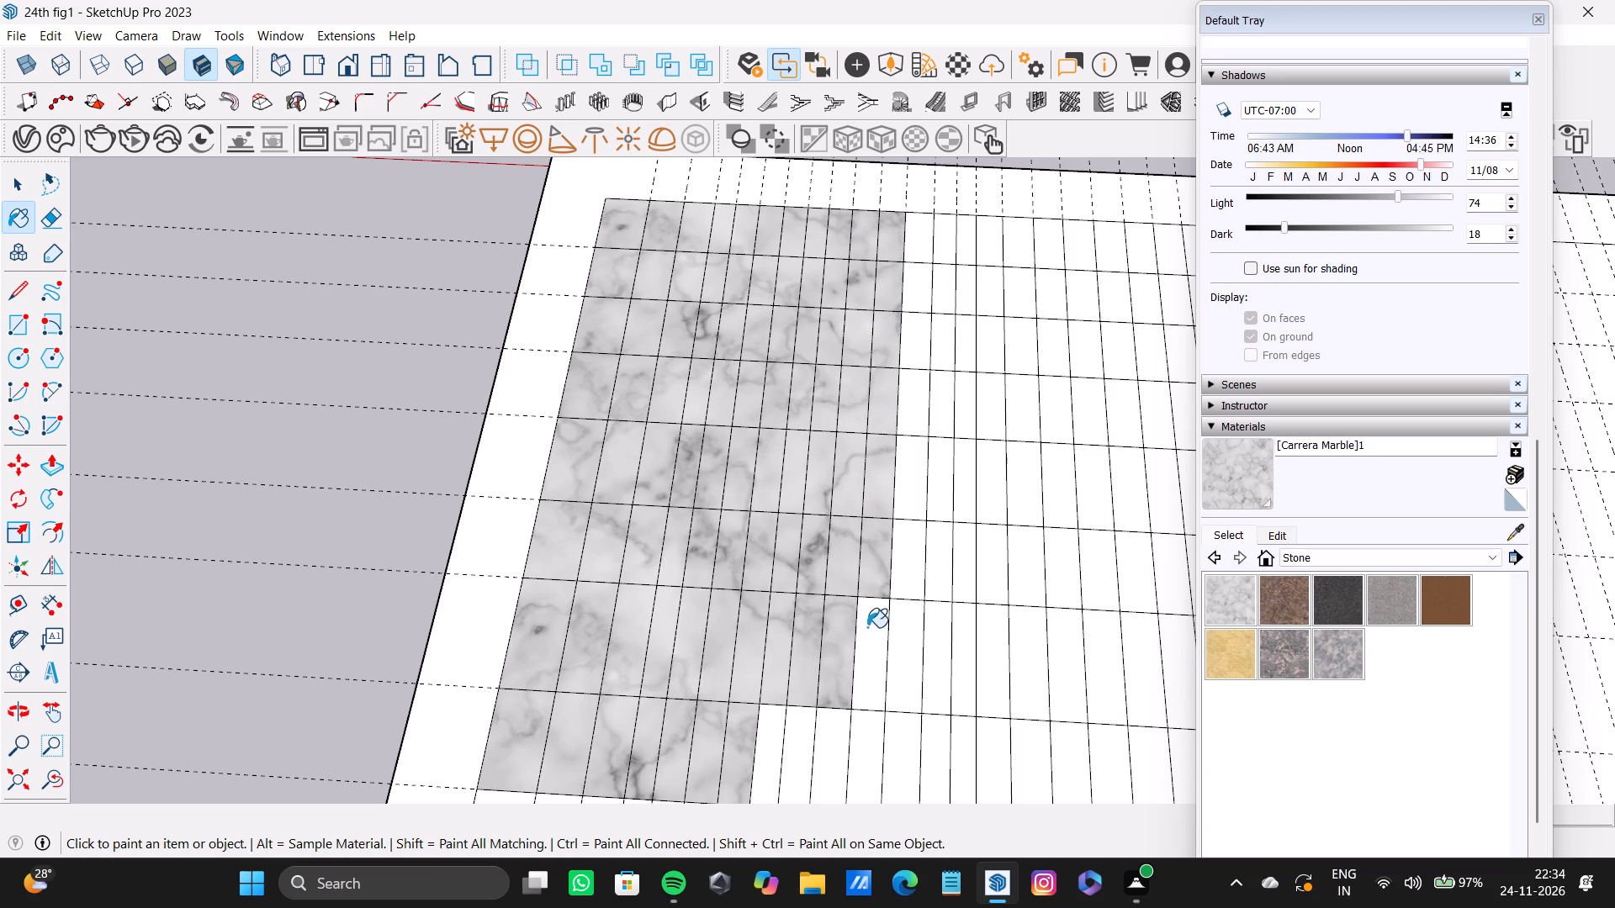
Paint the eighth-row cells of the eighth through eleventh columns with Carrera Marble.
{"action": "scroll", "coordinate": [860, 615], "scroll_direction": "down", "scroll_amount": 4}
{"action": "scroll", "coordinate": [808, 732], "scroll_direction": "up", "scroll_amount": 3}
{"action": "left_click", "coordinate": [796, 699]}
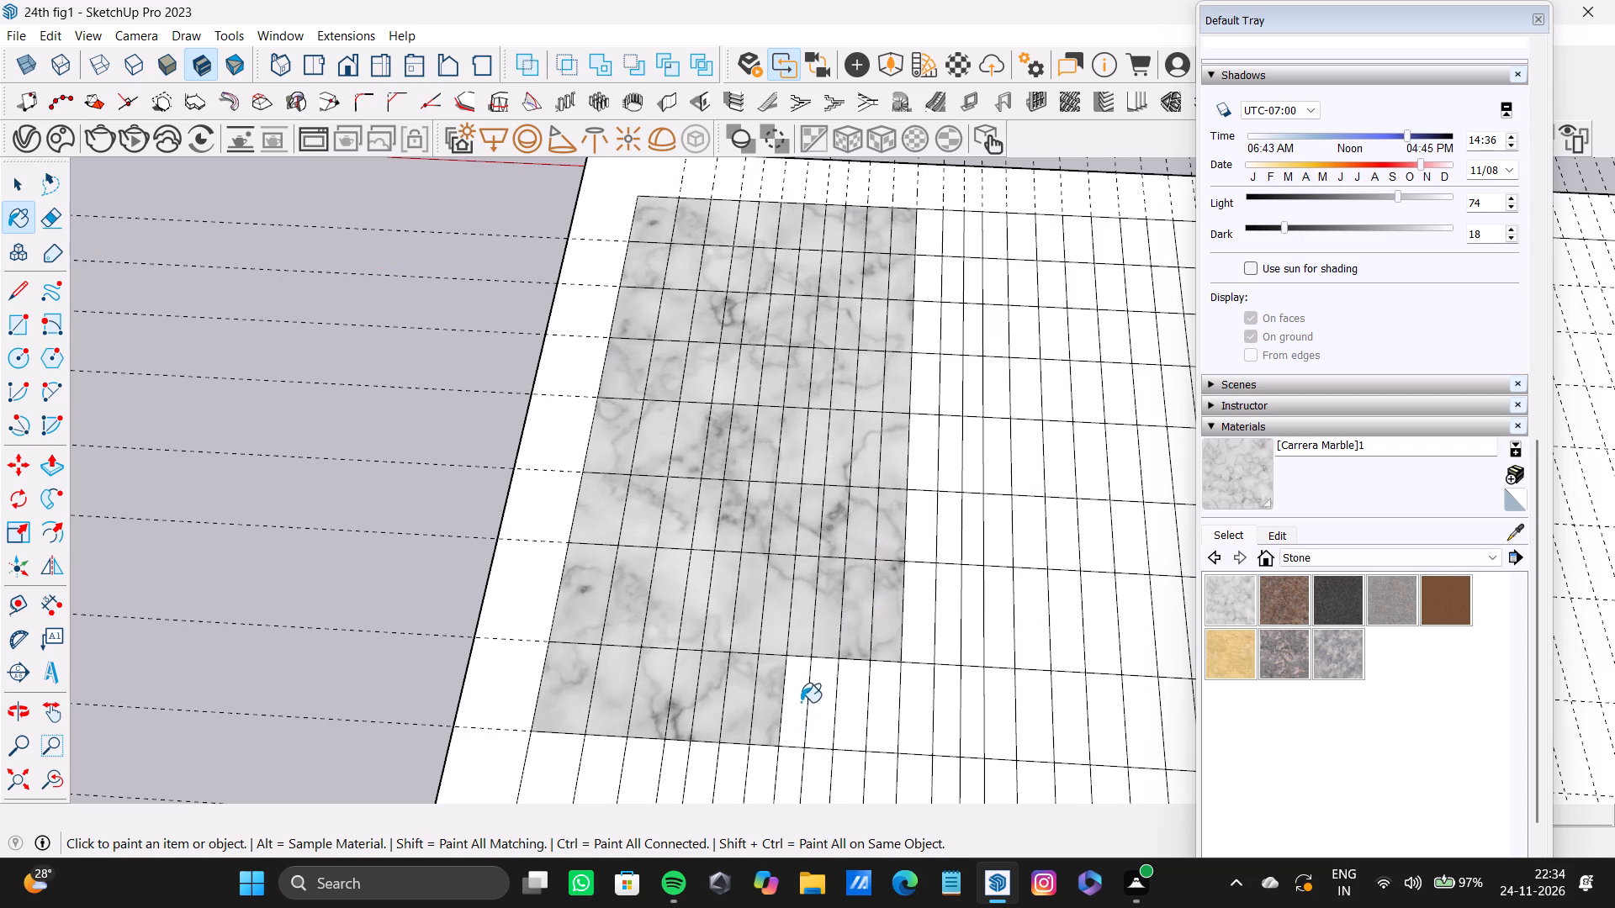
{"action": "left_click", "coordinate": [823, 705]}
{"action": "left_click", "coordinate": [844, 696]}
{"action": "left_click", "coordinate": [885, 706]}
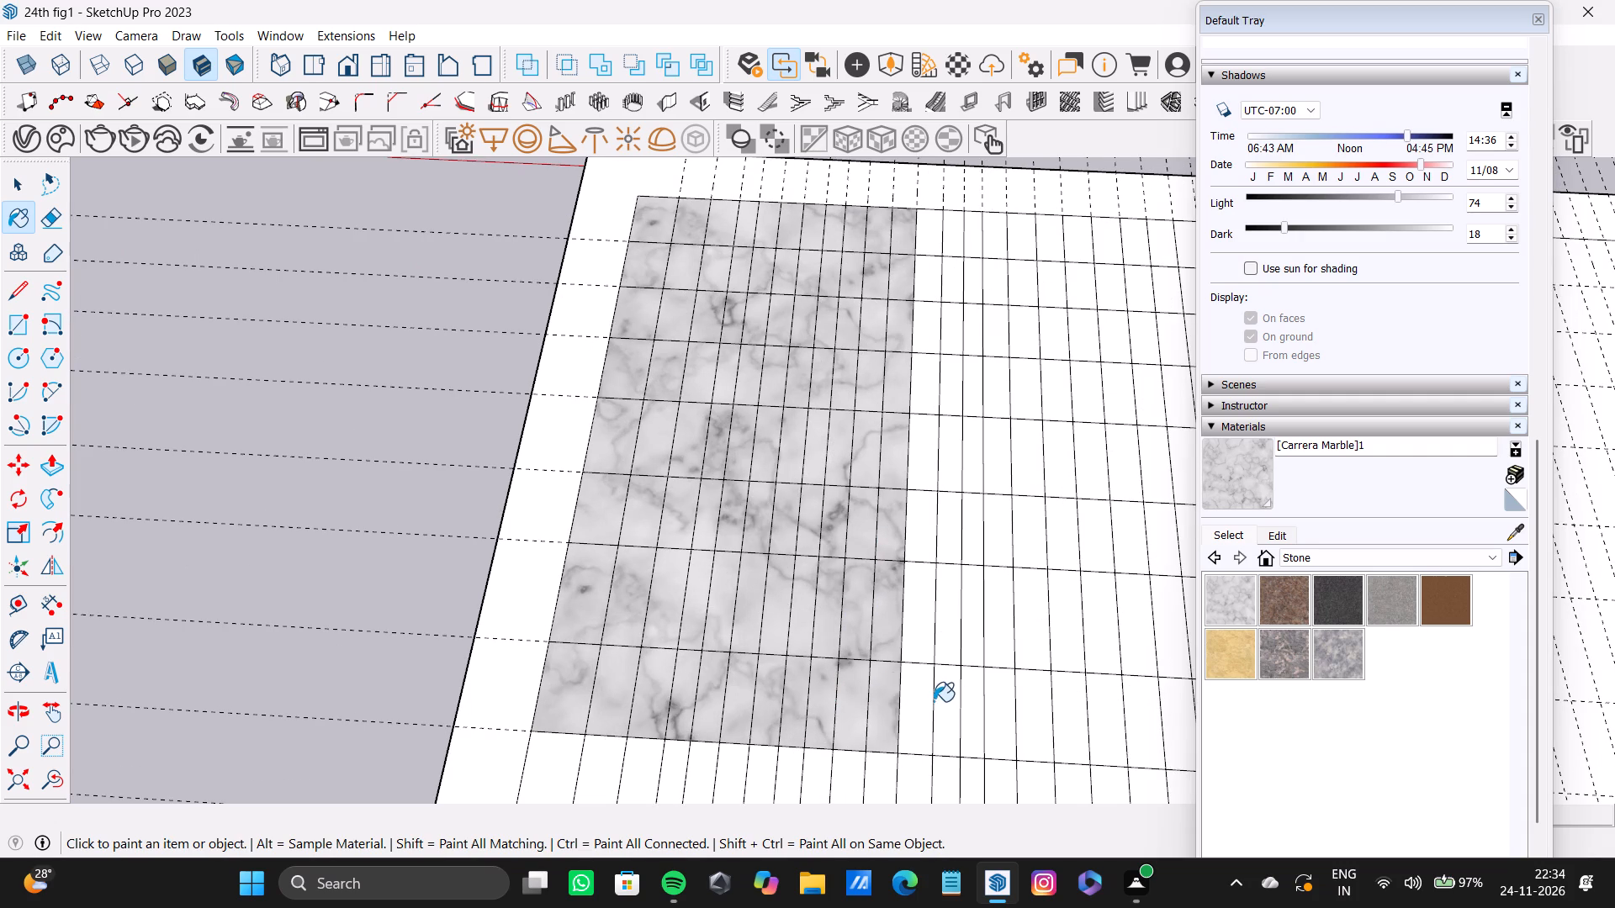
Paint all eight cells of the twelfth column with Carrera Marble, working from the eighth row up to the first.
{"action": "left_click", "coordinate": [924, 715]}
{"action": "left_click", "coordinate": [922, 654]}
{"action": "left_click", "coordinate": [924, 546]}
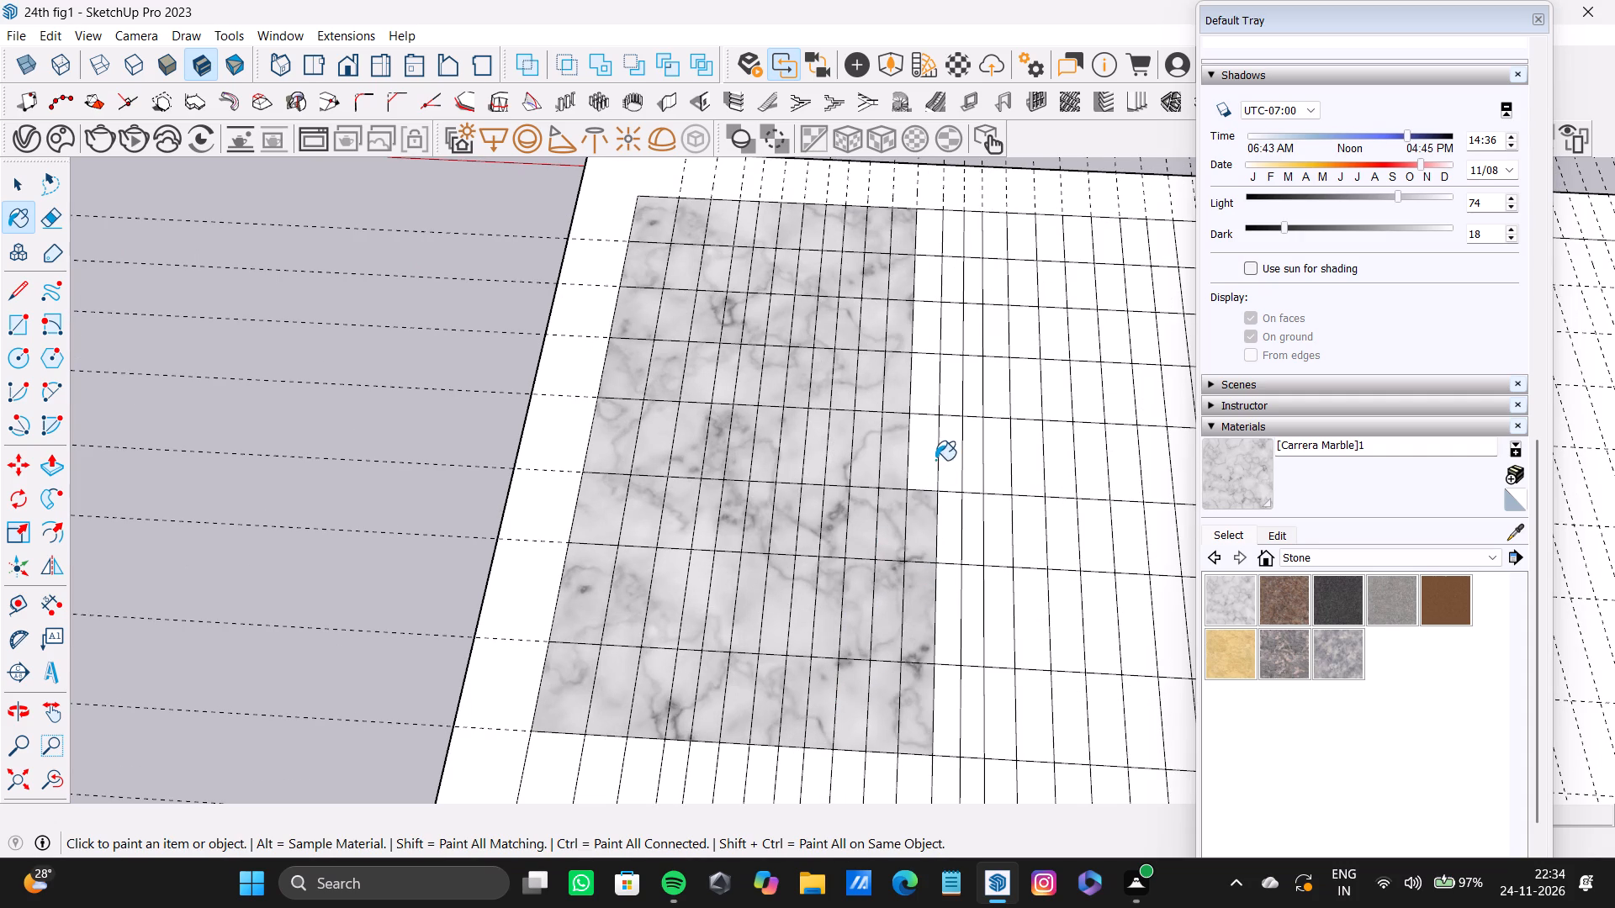
{"action": "left_click", "coordinate": [935, 457]}
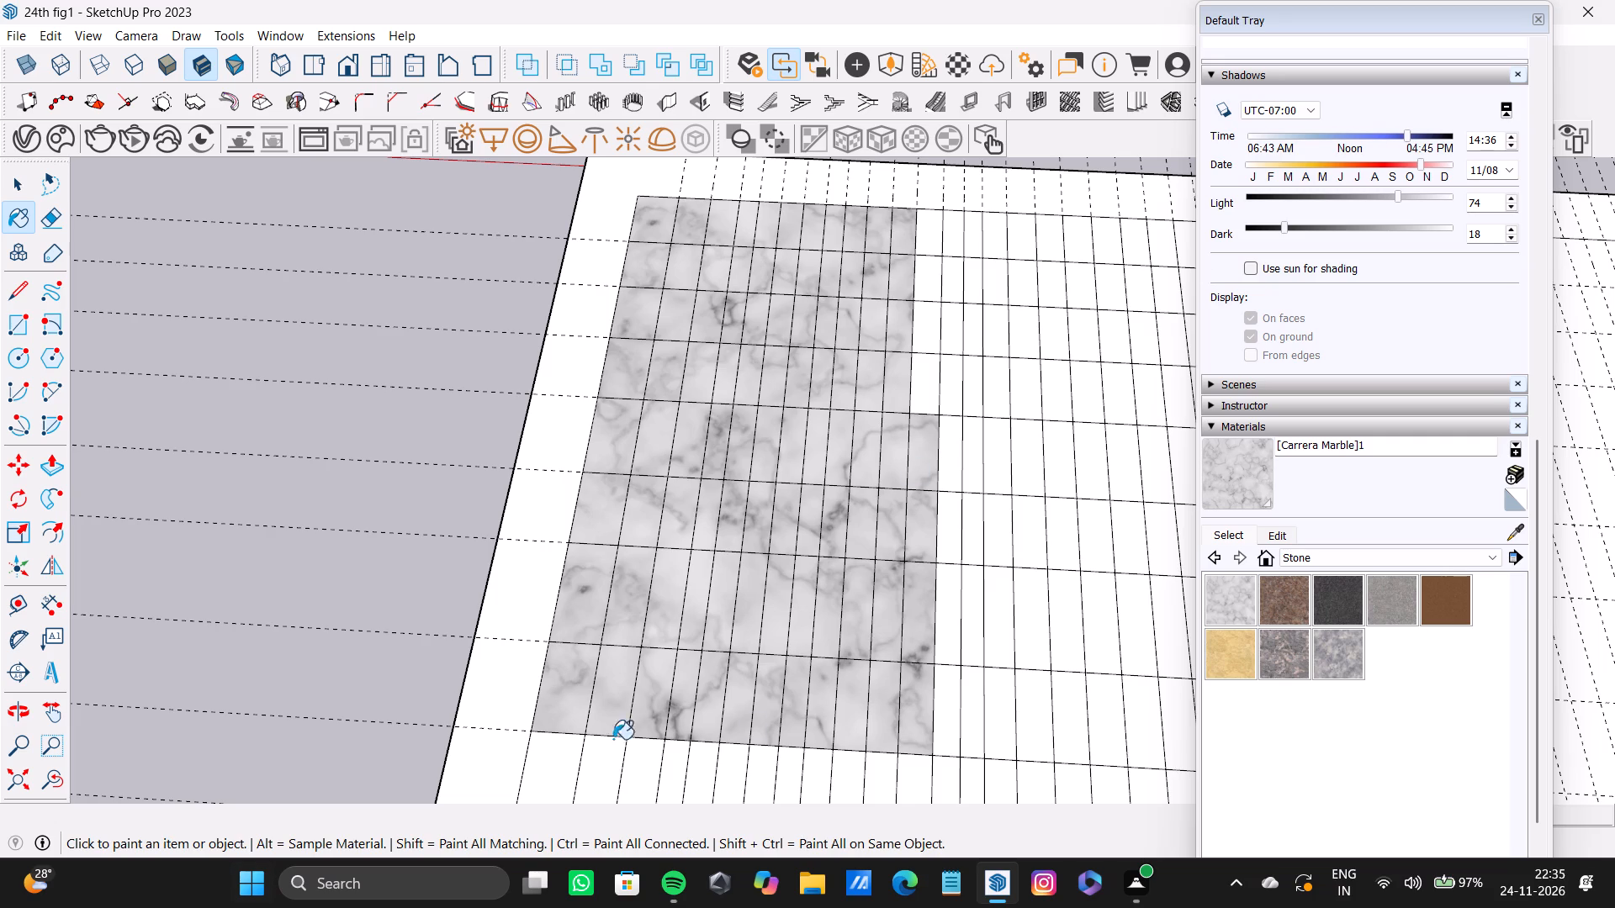
{"action": "left_click", "coordinate": [926, 409]}
{"action": "left_click", "coordinate": [924, 340]}
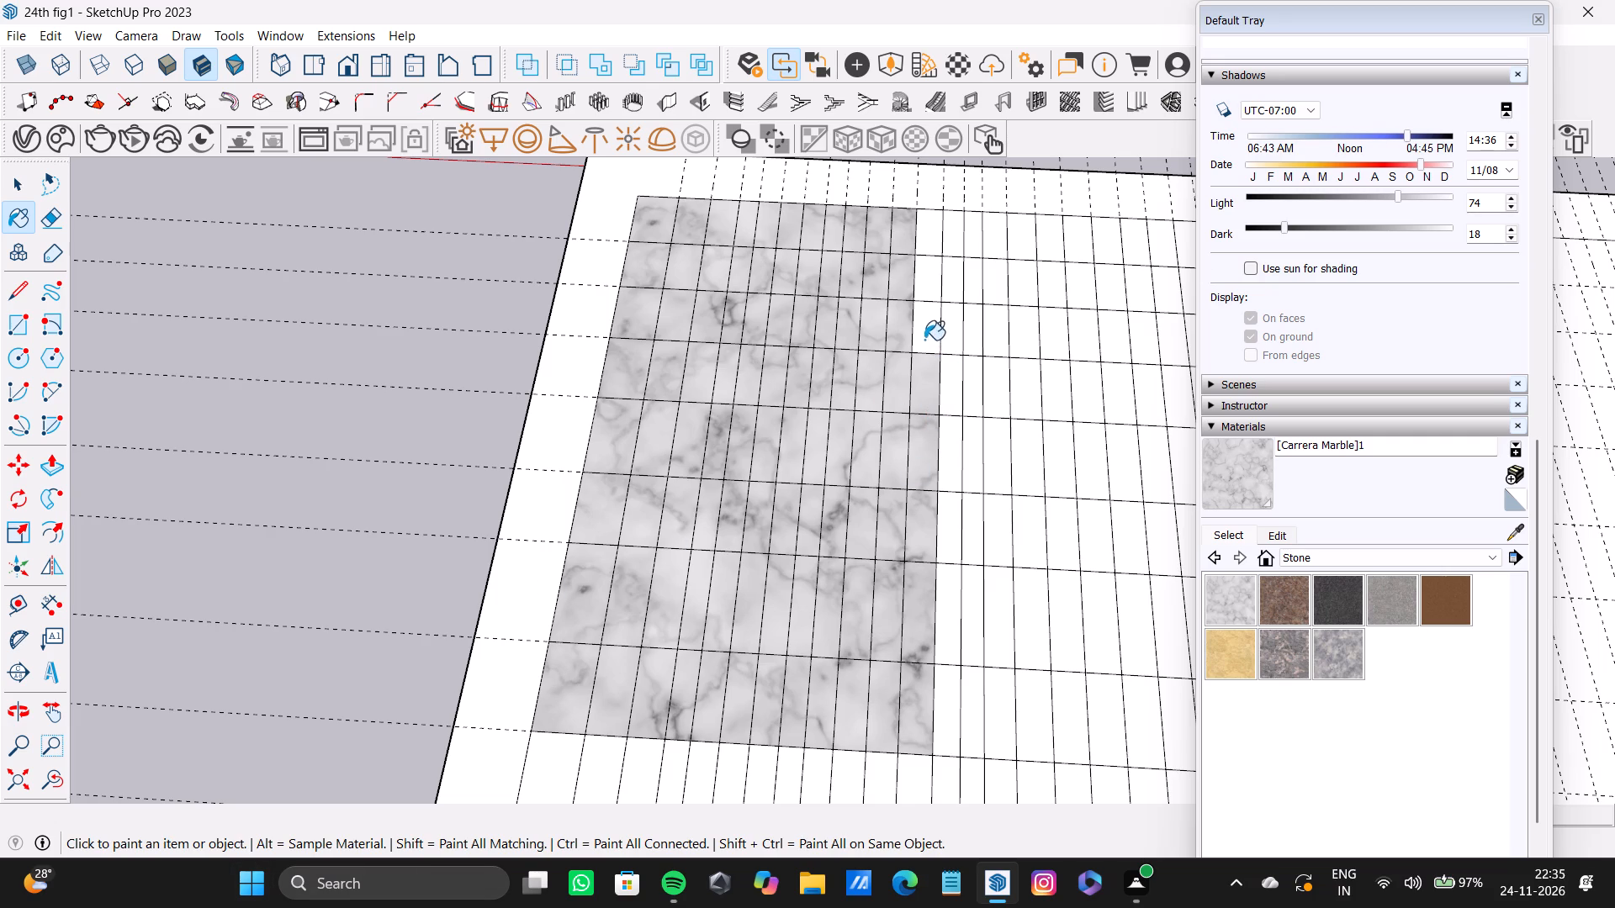
{"action": "left_click", "coordinate": [931, 292]}
{"action": "left_click", "coordinate": [930, 246]}
Paint the thirteenth column's top seven cells and the fourteenth column's sixth-row cell with Carrera Marble, working downward.
{"action": "left_click", "coordinate": [960, 234]}
{"action": "left_click", "coordinate": [959, 282]}
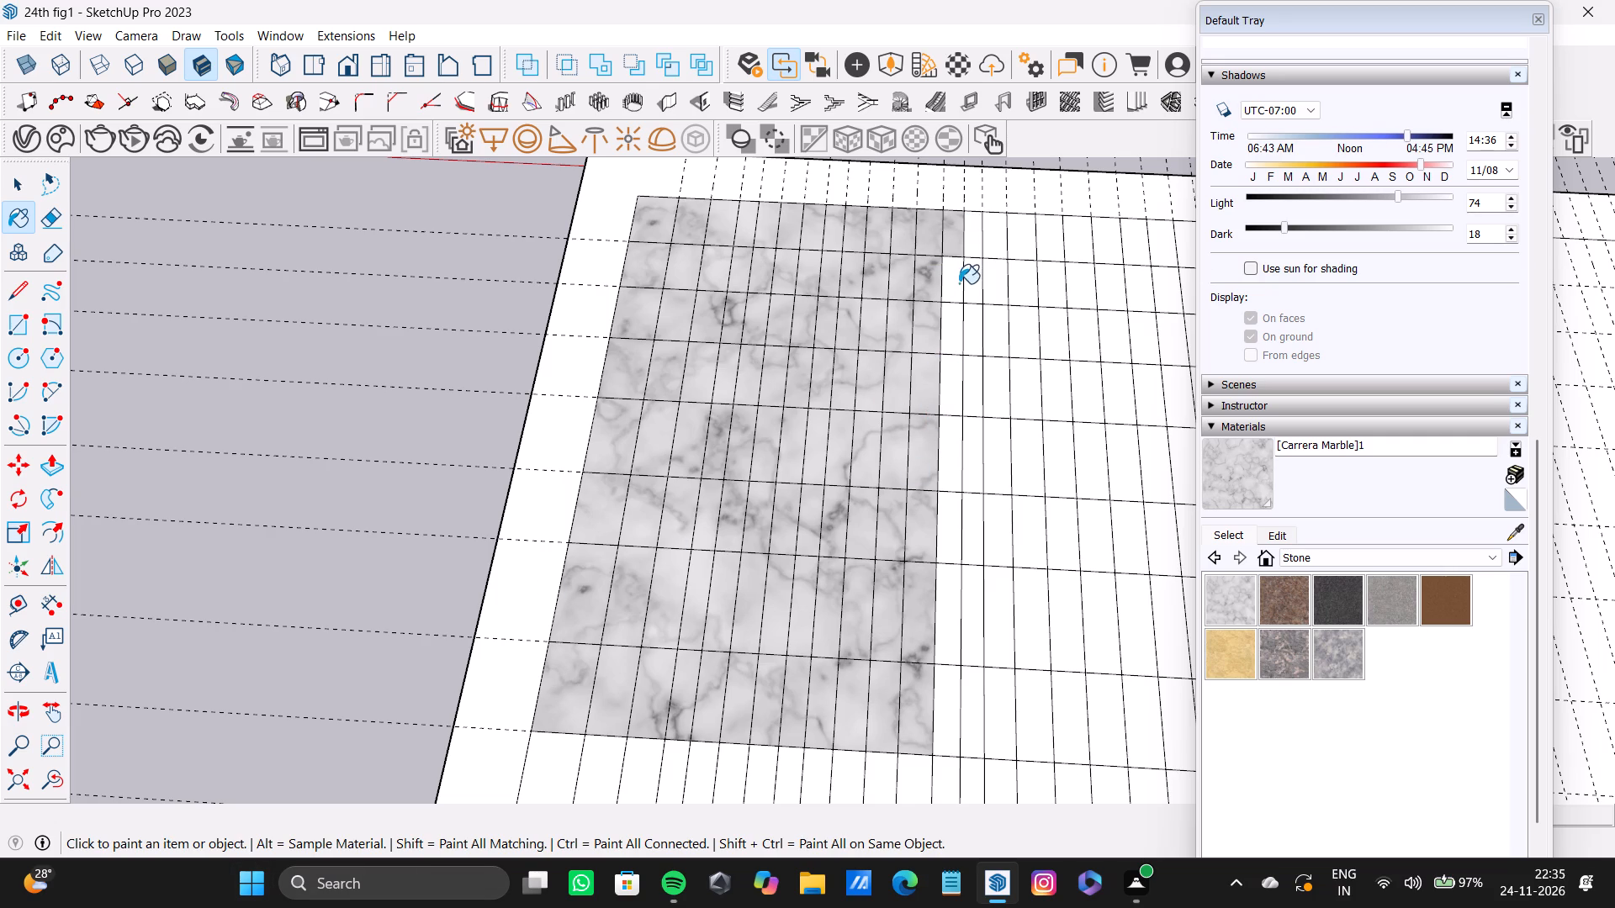
{"action": "left_click", "coordinate": [947, 329]}
{"action": "left_click", "coordinate": [950, 392]}
{"action": "left_click", "coordinate": [948, 452]}
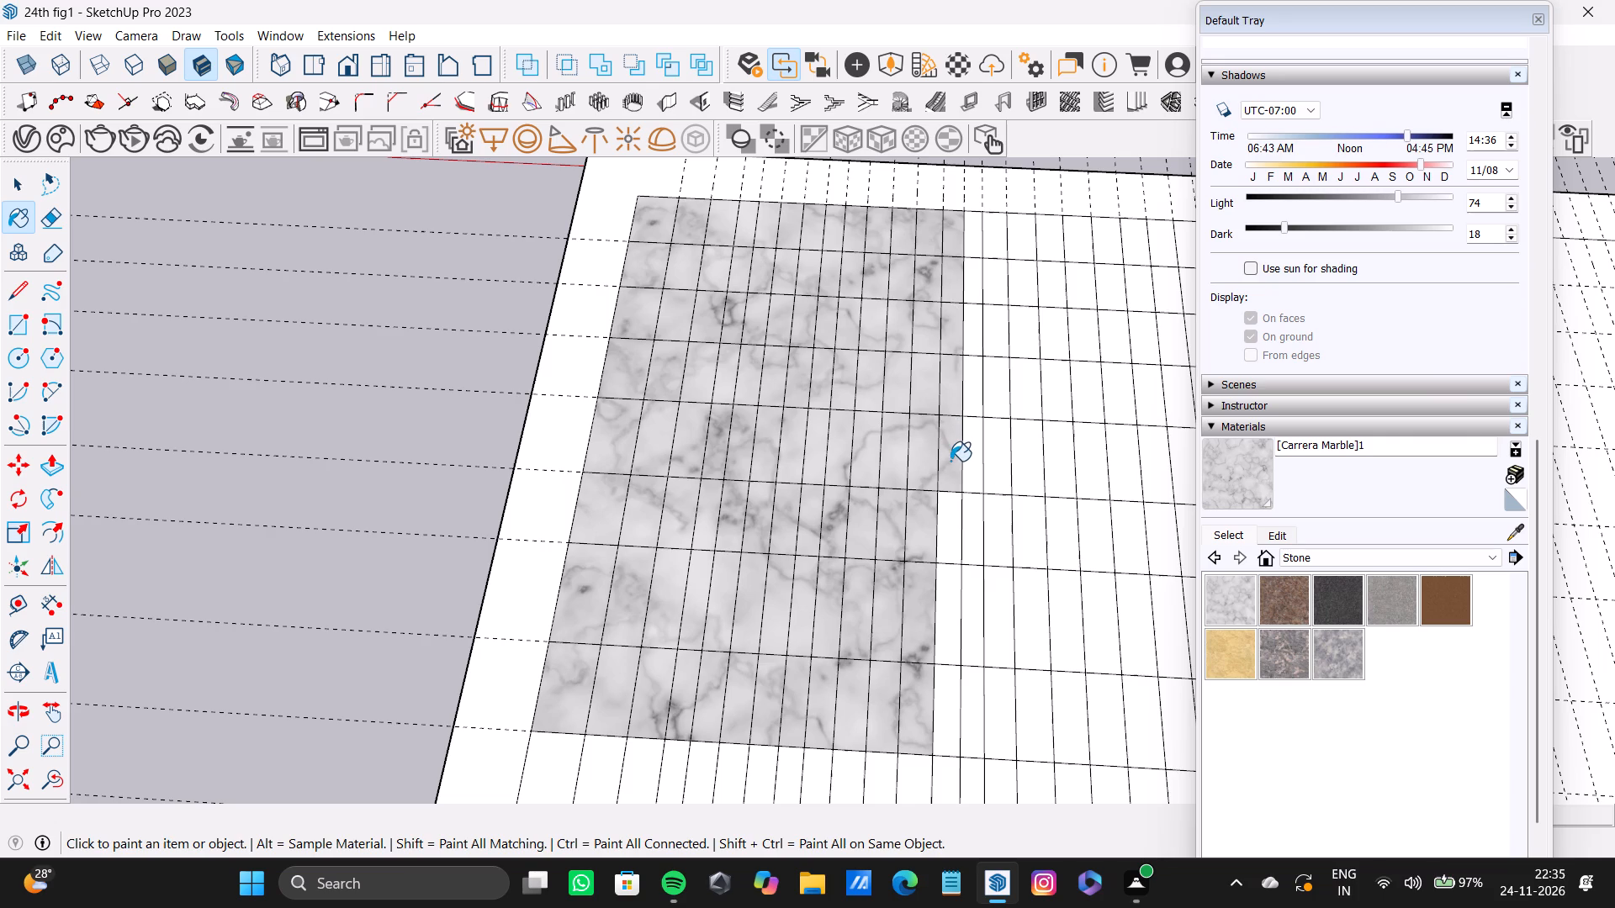
{"action": "left_click", "coordinate": [951, 520]}
{"action": "left_click", "coordinate": [965, 521]}
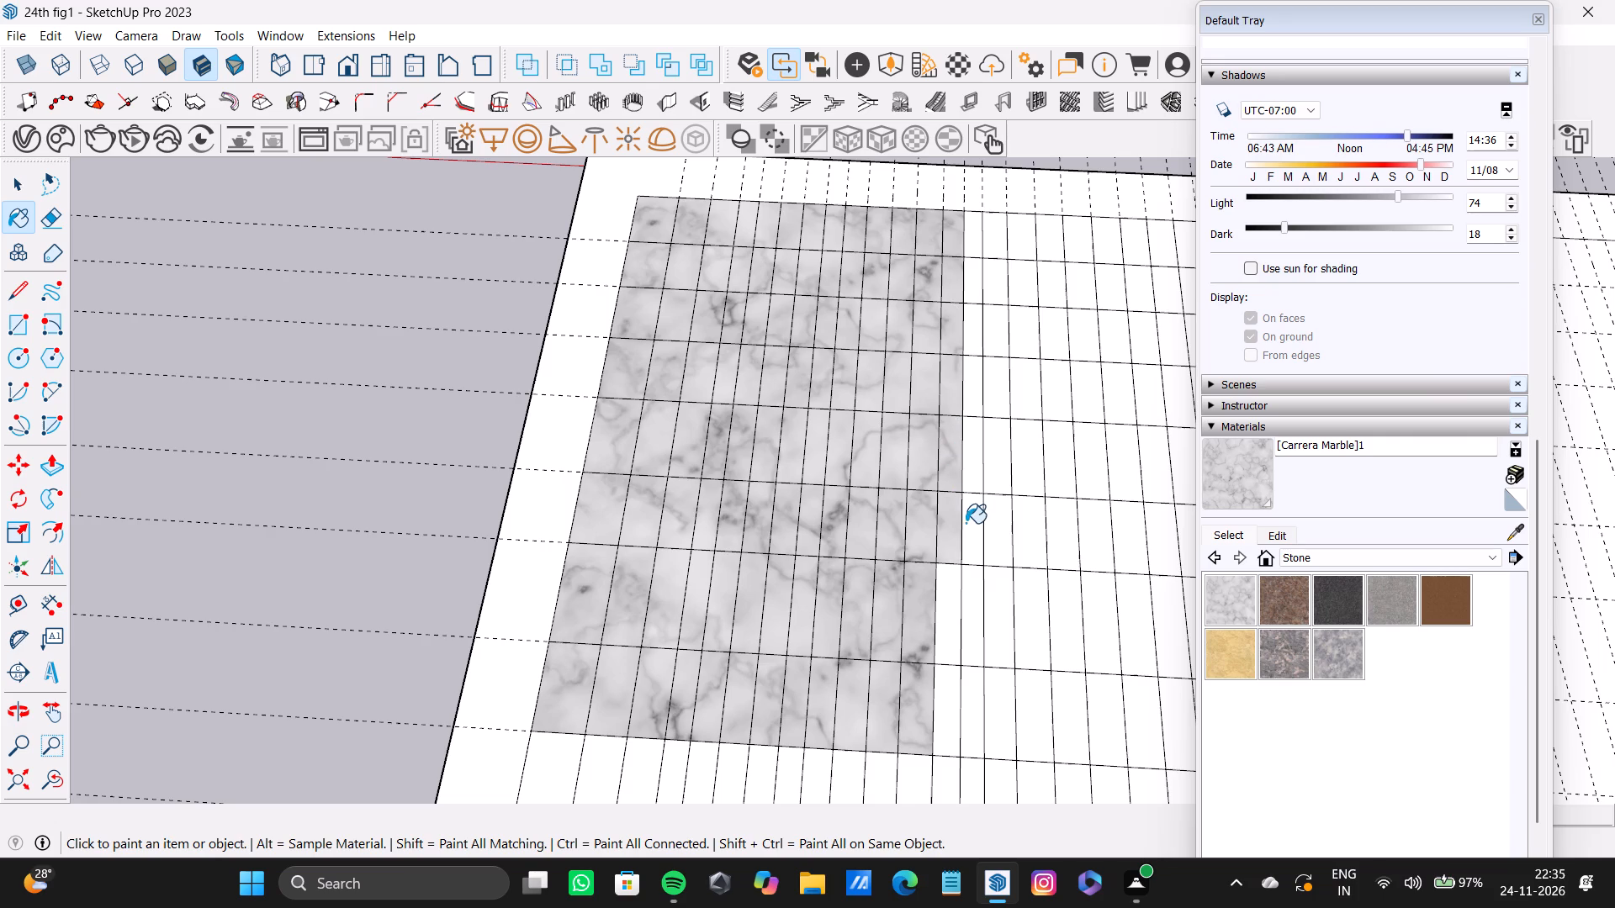
{"action": "left_click", "coordinate": [941, 598]}
{"action": "left_click", "coordinate": [961, 600]}
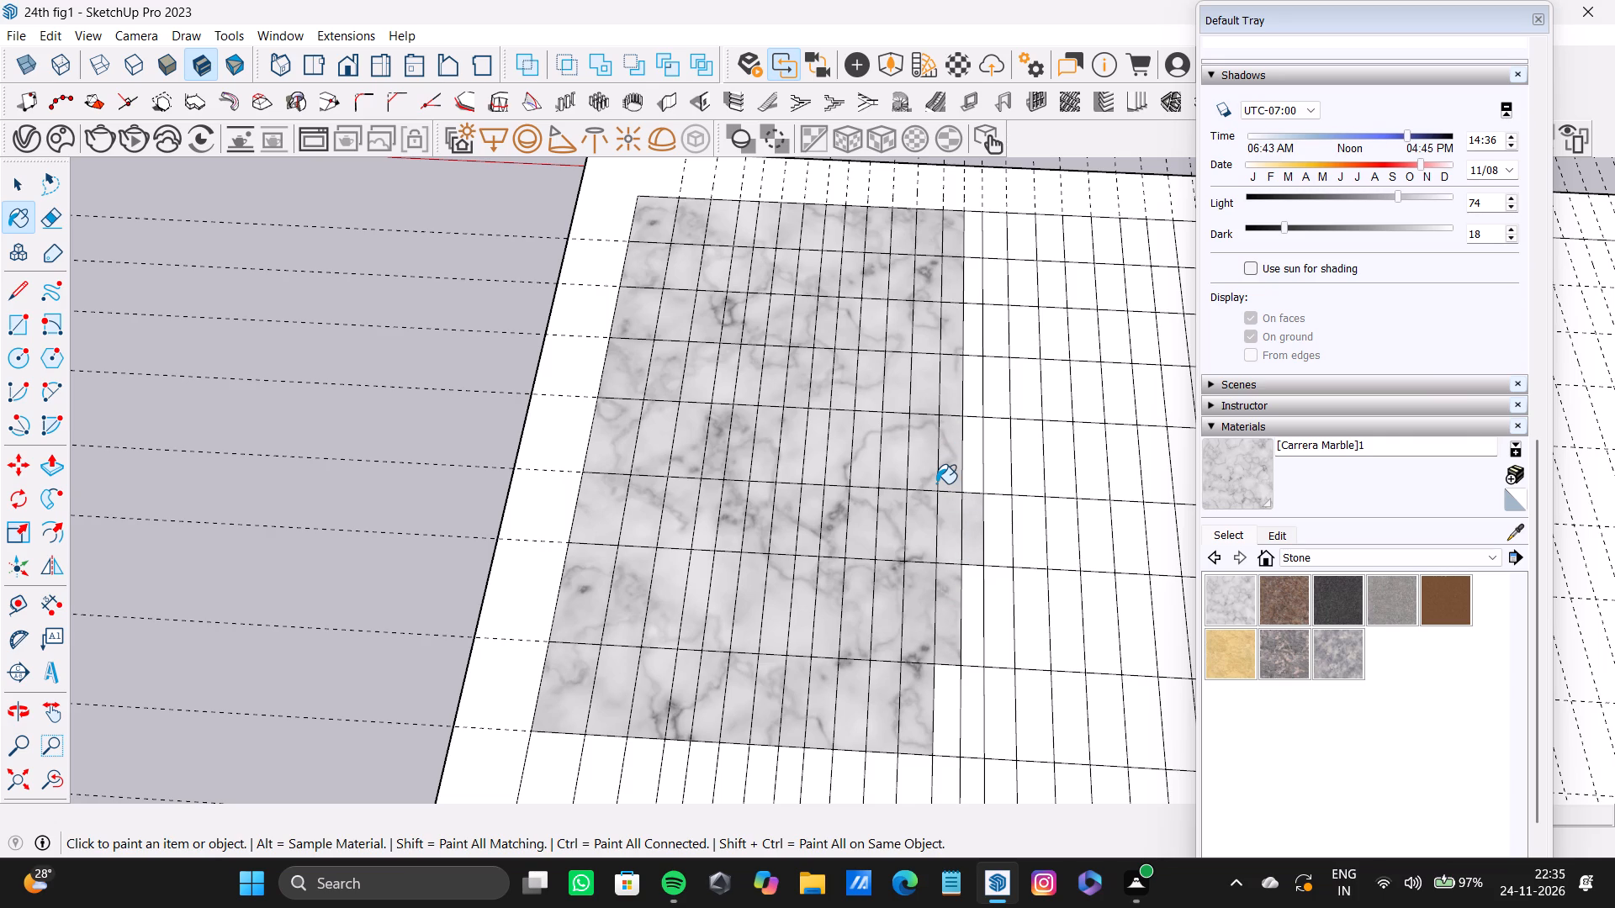
Paint the remaining unpainted cells in the top seven rows of the fourteenth and fifteenth columns with Carrera Marble.
{"action": "left_click", "coordinate": [974, 238]}
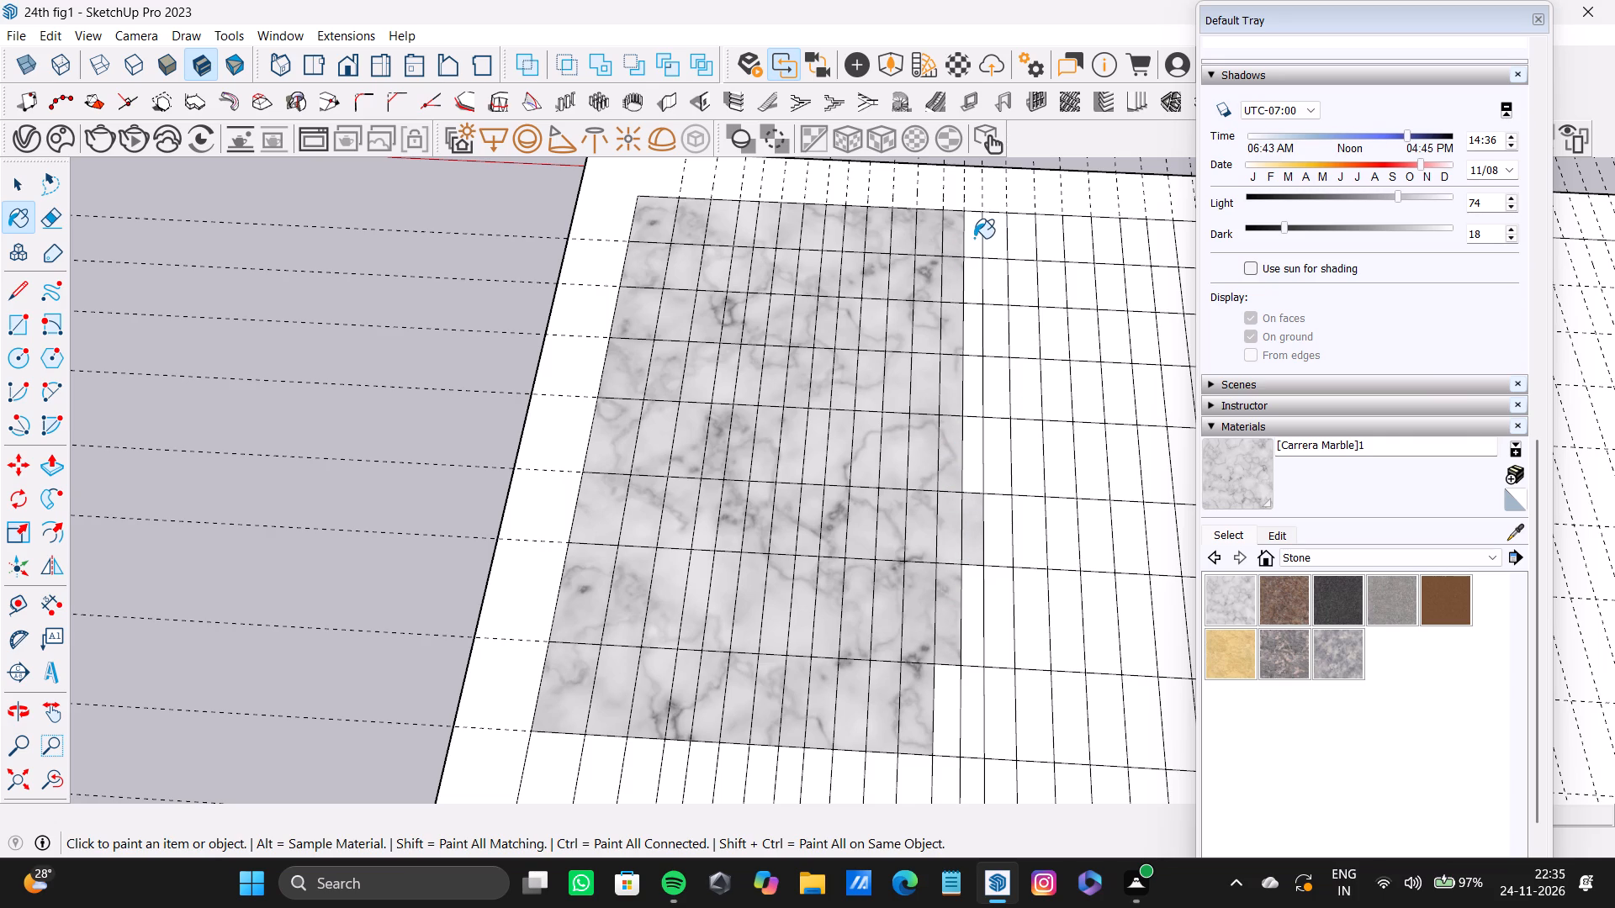
{"action": "left_click", "coordinate": [994, 236]}
{"action": "left_click", "coordinate": [970, 291]}
{"action": "left_click", "coordinate": [999, 293]}
{"action": "left_click", "coordinate": [969, 340]}
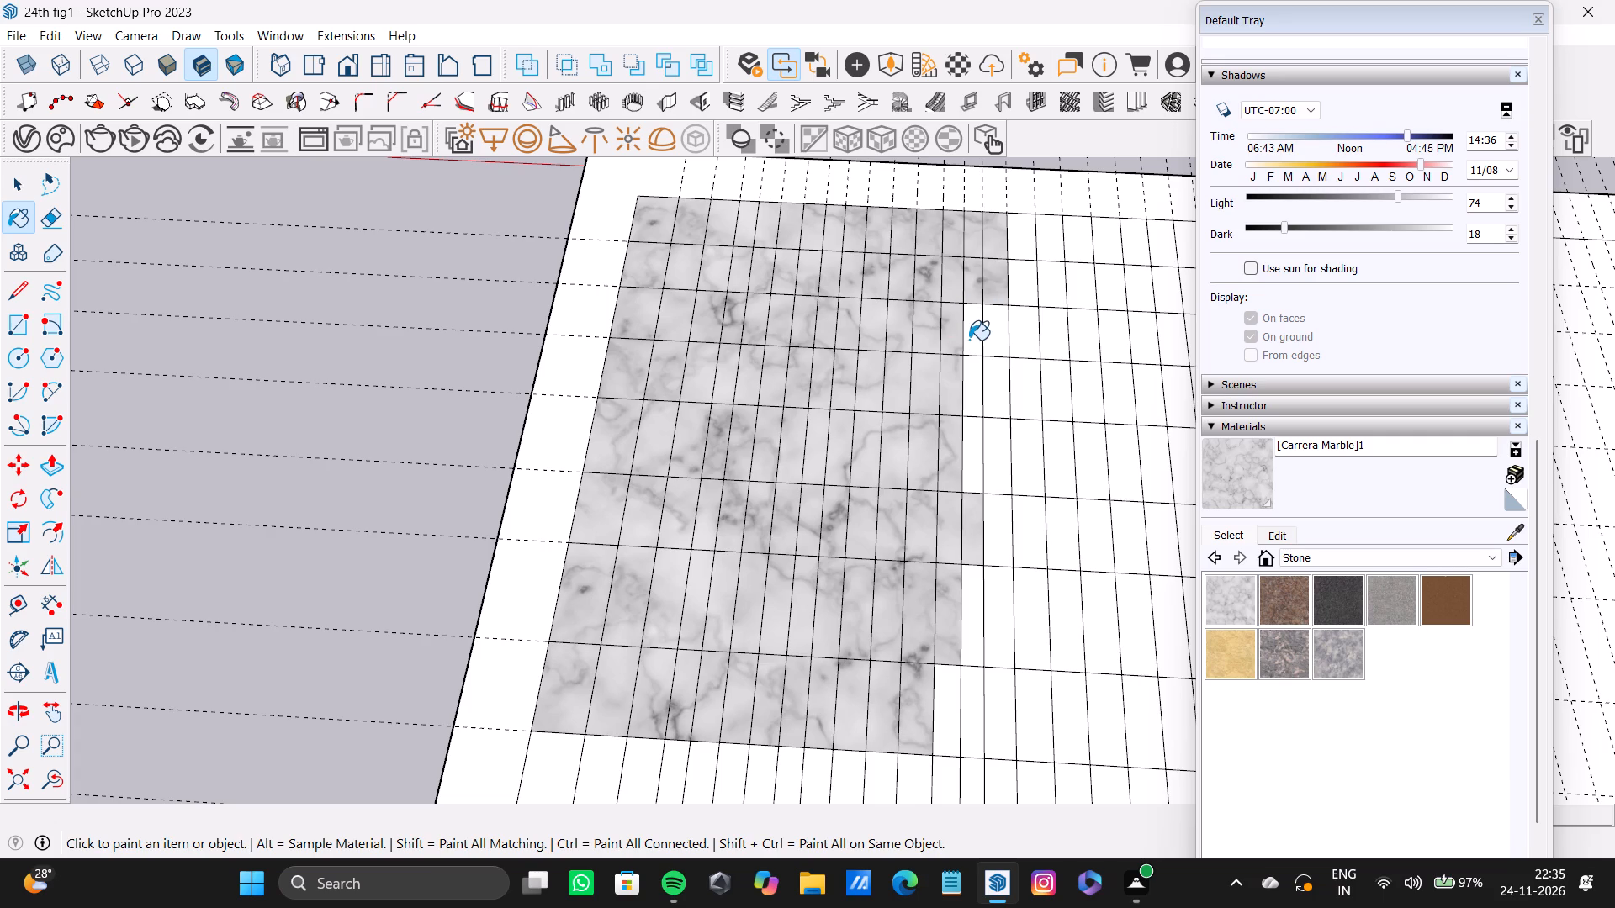
{"action": "left_click", "coordinate": [1001, 343]}
{"action": "left_click", "coordinate": [972, 406]}
{"action": "left_click", "coordinate": [992, 393]}
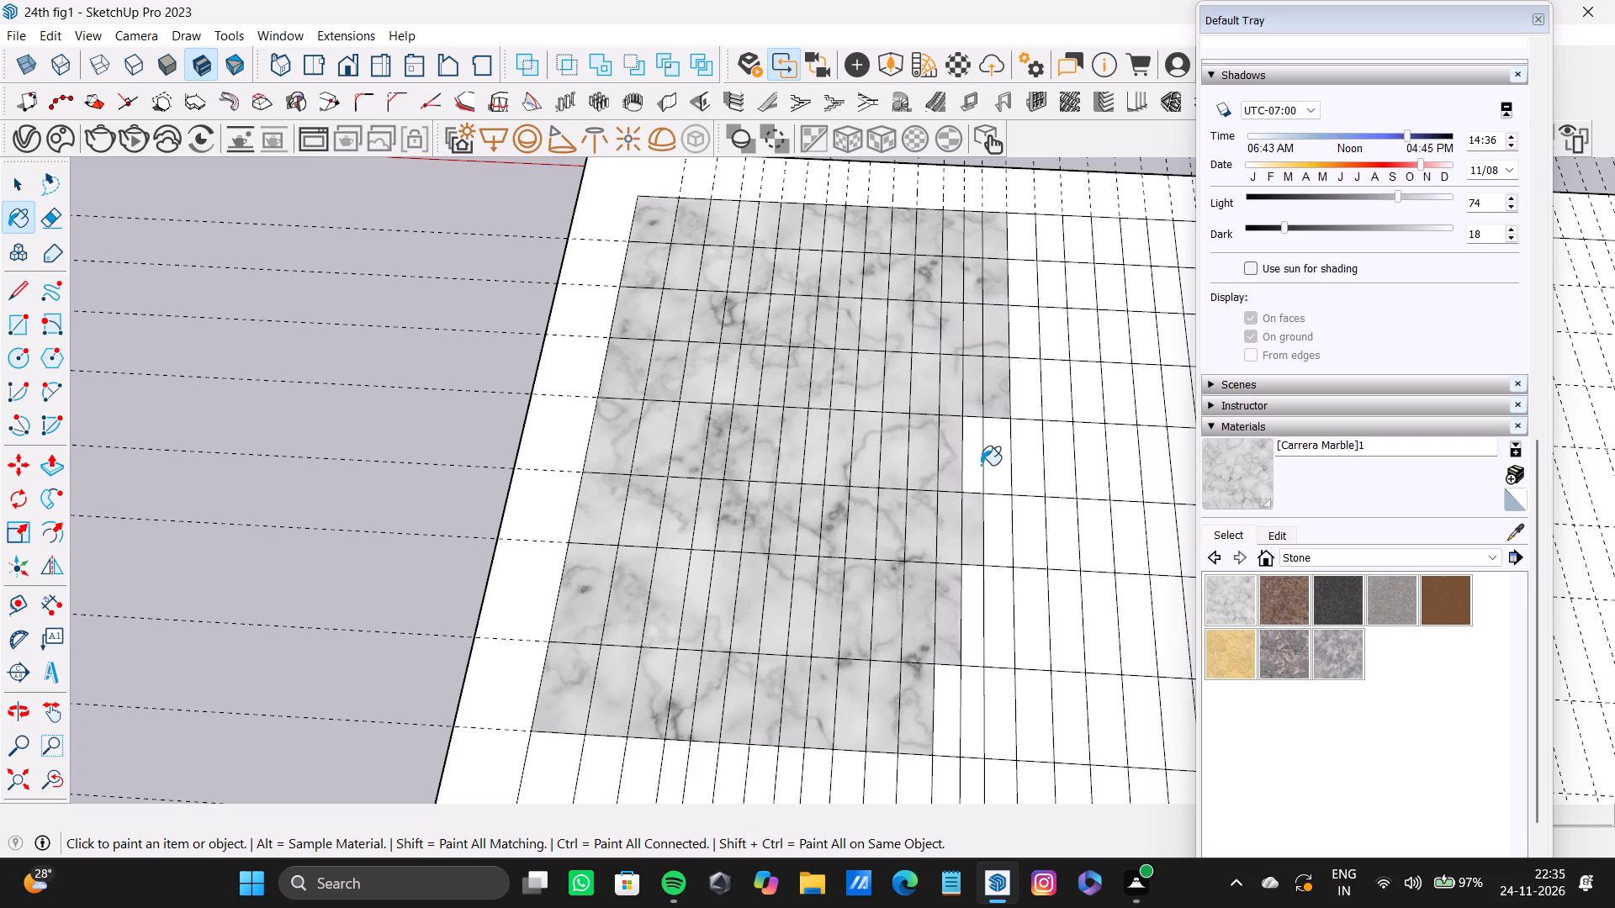
{"action": "left_click", "coordinate": [976, 471]}
{"action": "left_click", "coordinate": [1005, 462]}
{"action": "left_click", "coordinate": [996, 513]}
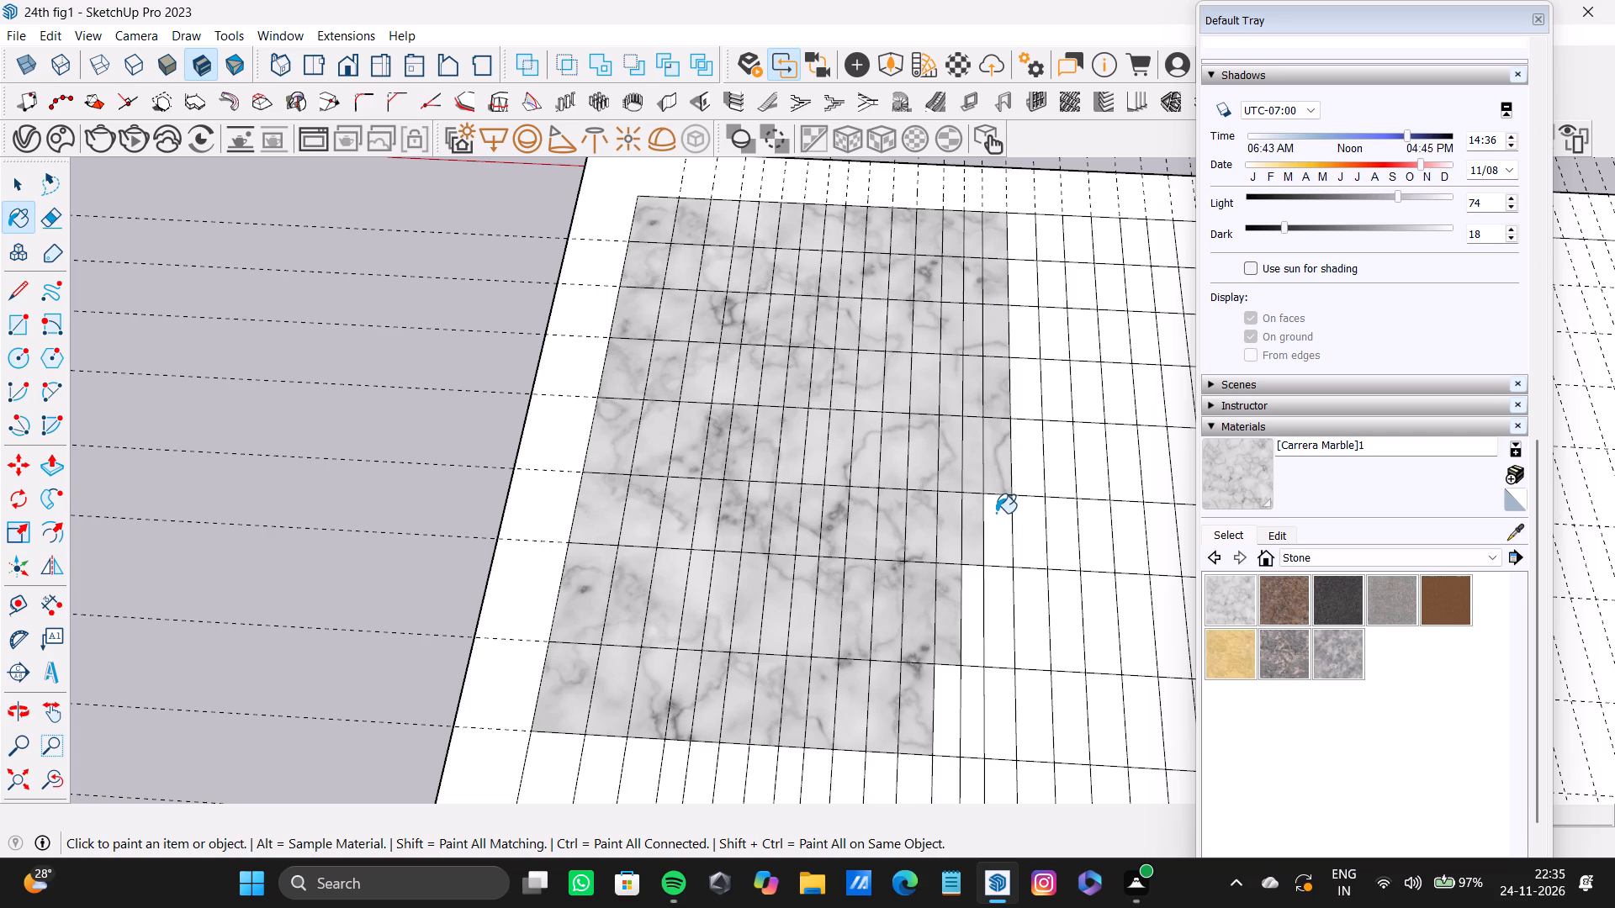
{"action": "left_click", "coordinate": [996, 615]}
{"action": "left_click", "coordinate": [969, 619]}
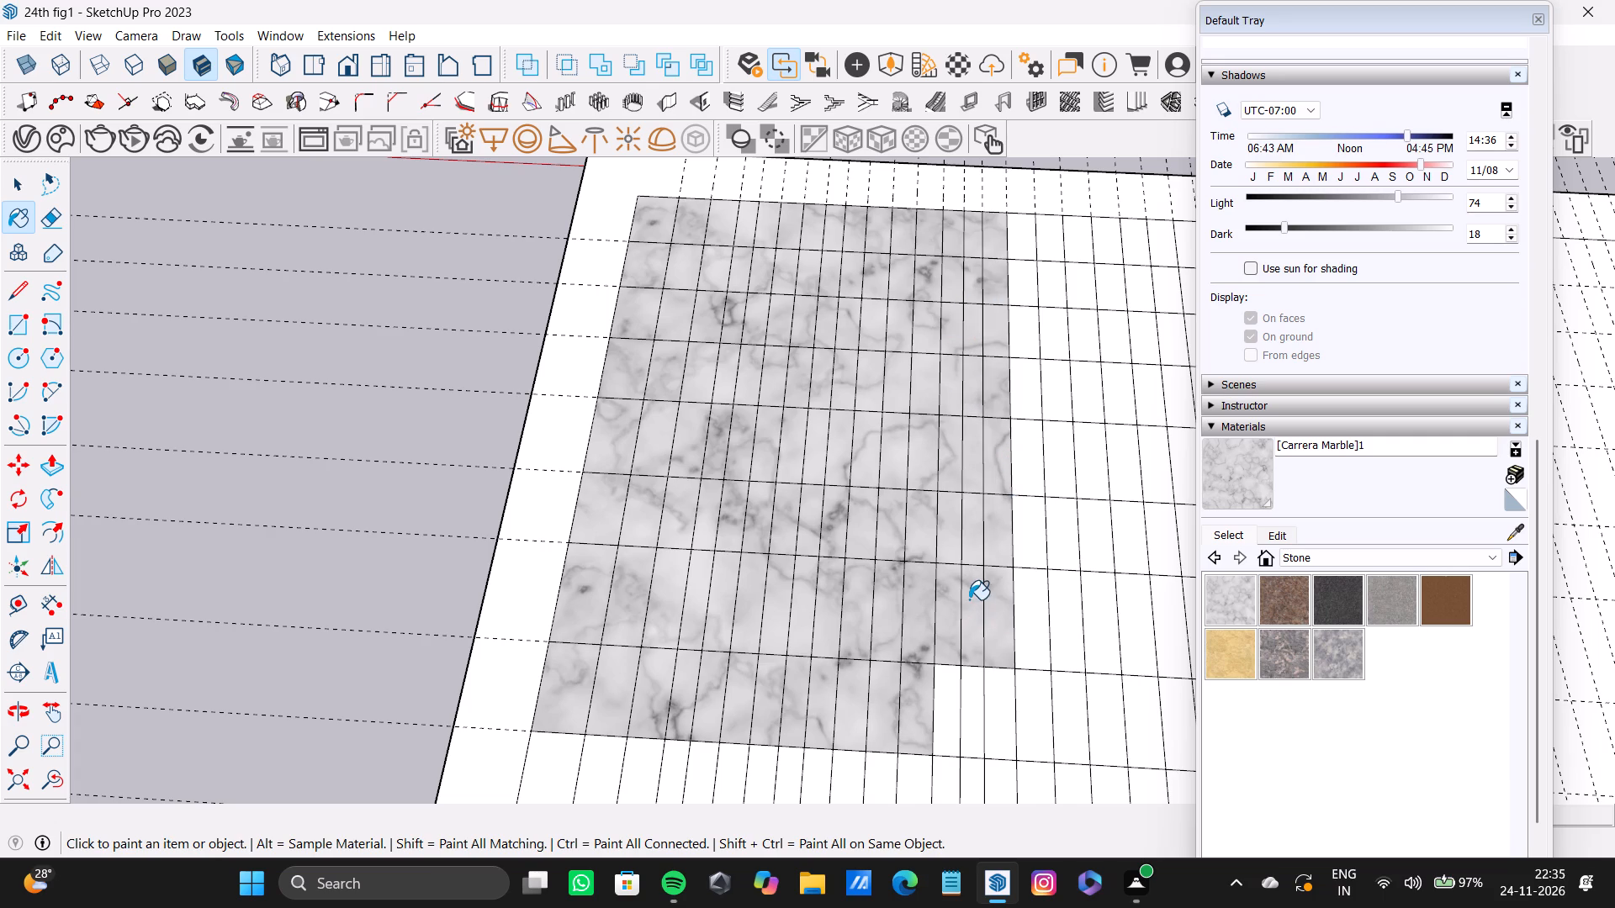
Paint the eighth-row cells of the thirteenth, fourteenth and fifteenth columns with Carrera Marble.
{"action": "scroll", "coordinate": [972, 595], "scroll_direction": "down", "scroll_amount": 4}
{"action": "scroll", "coordinate": [977, 682], "scroll_direction": "up", "scroll_amount": 6}
{"action": "left_click", "coordinate": [939, 668]}
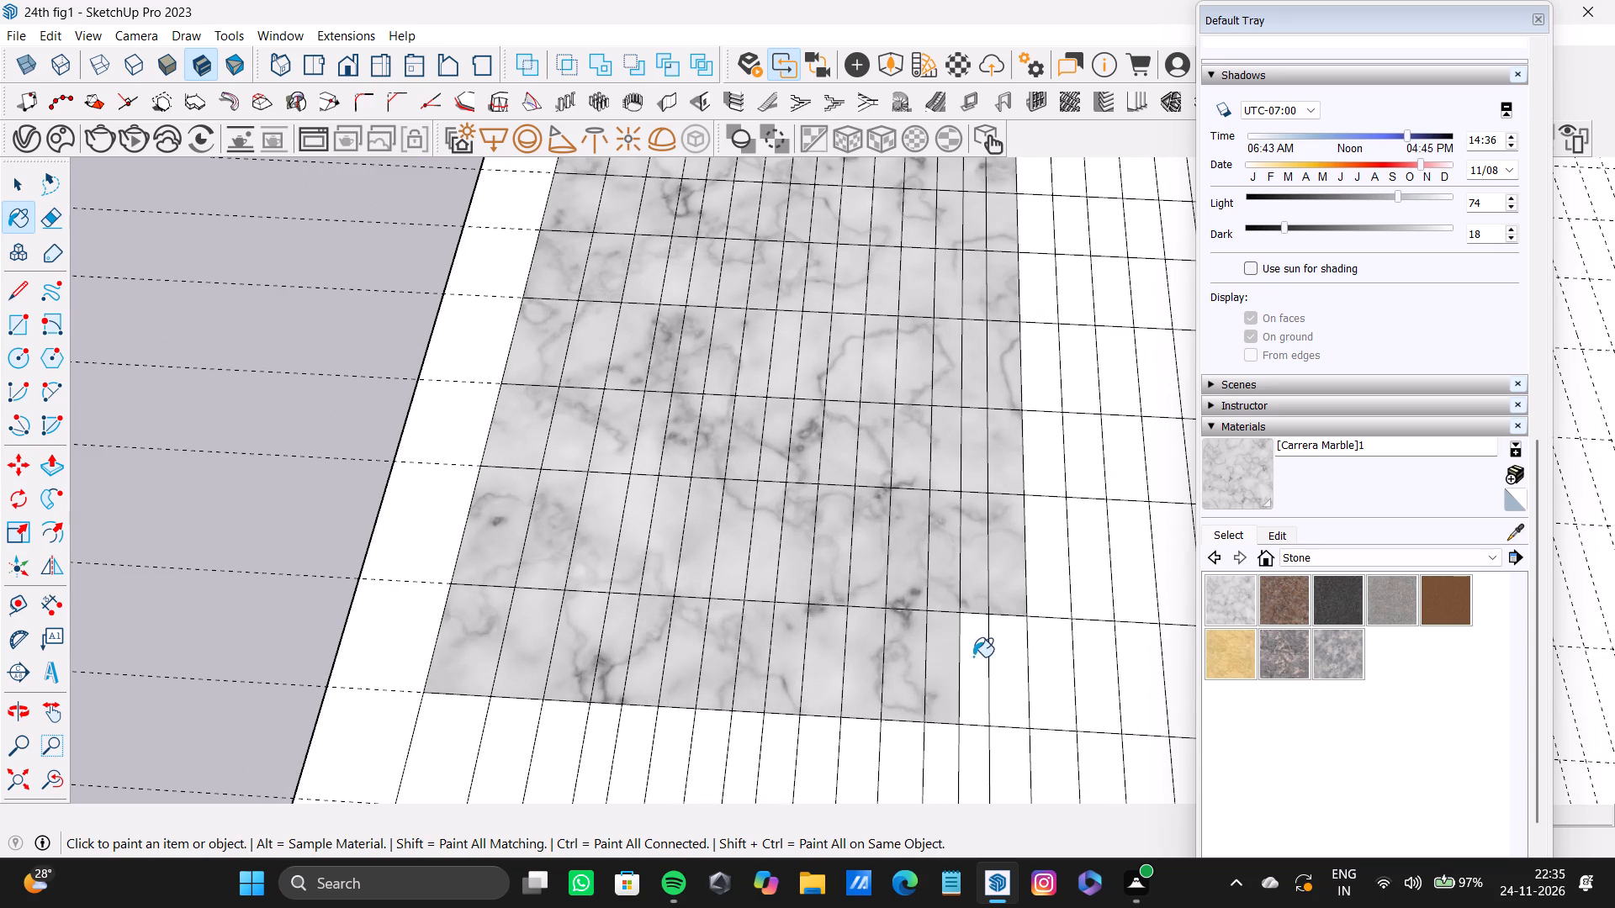
{"action": "left_click", "coordinate": [973, 657]}
{"action": "left_click", "coordinate": [1016, 652]}
Paint the top seven cells of the sixteenth column with Carrera Marble, working upward from the seventh row.
{"action": "left_click", "coordinate": [1039, 593]}
{"action": "left_click", "coordinate": [1040, 475]}
{"action": "left_click", "coordinate": [1038, 376]}
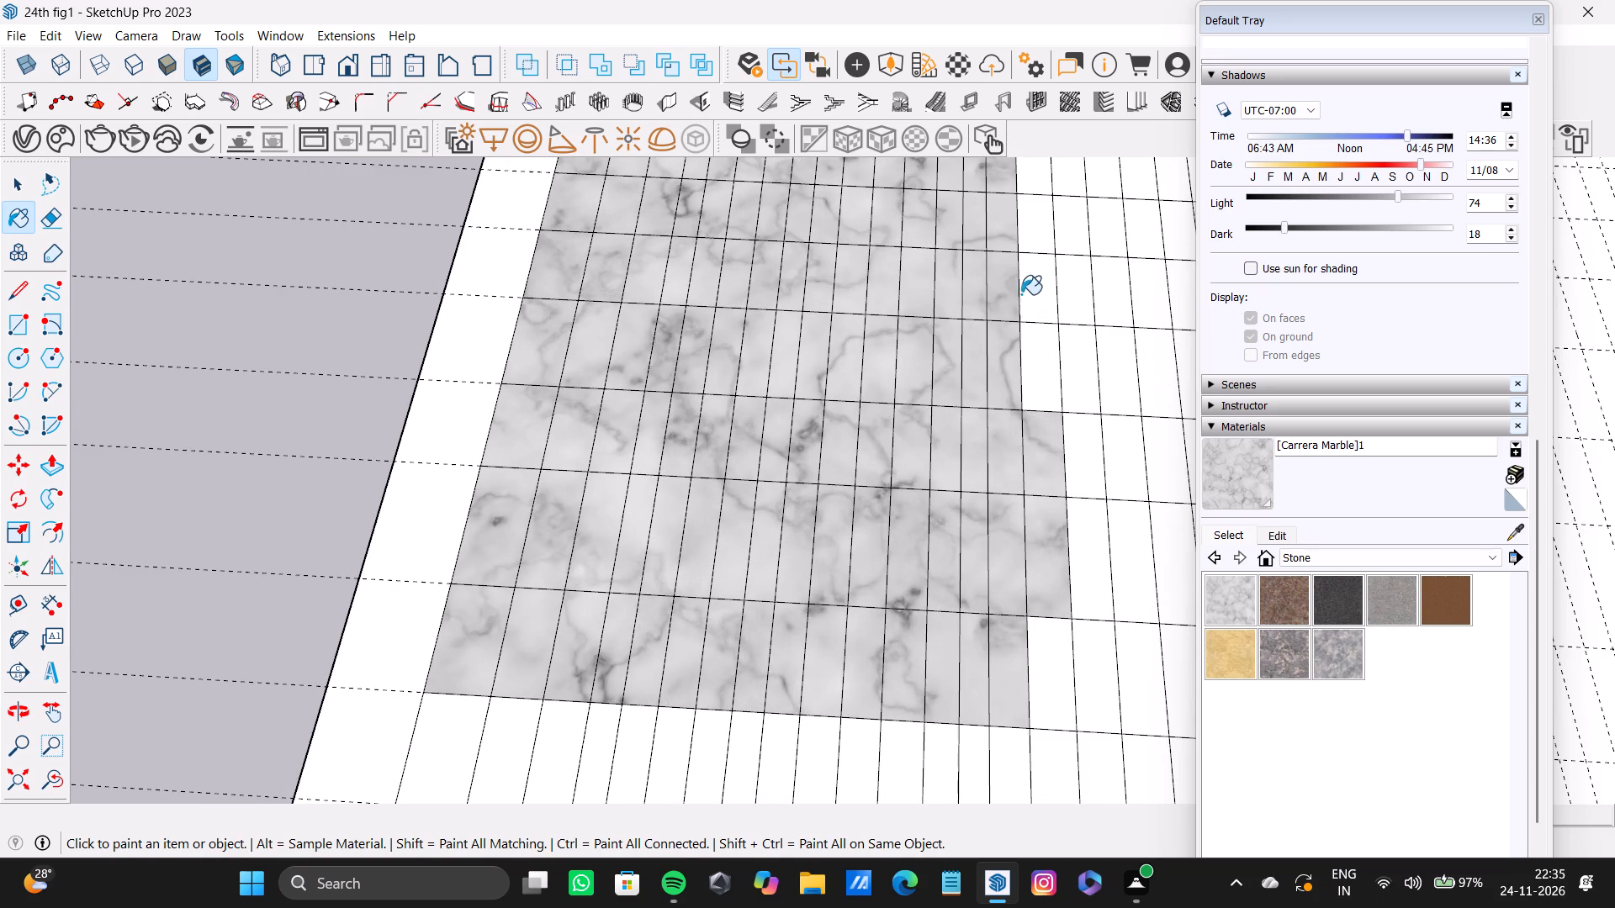
{"action": "left_click", "coordinate": [1030, 284]}
{"action": "left_click", "coordinate": [1029, 226]}
{"action": "middle_click_drag", "start_coordinate": [1031, 251], "coordinate": [761, 277]}
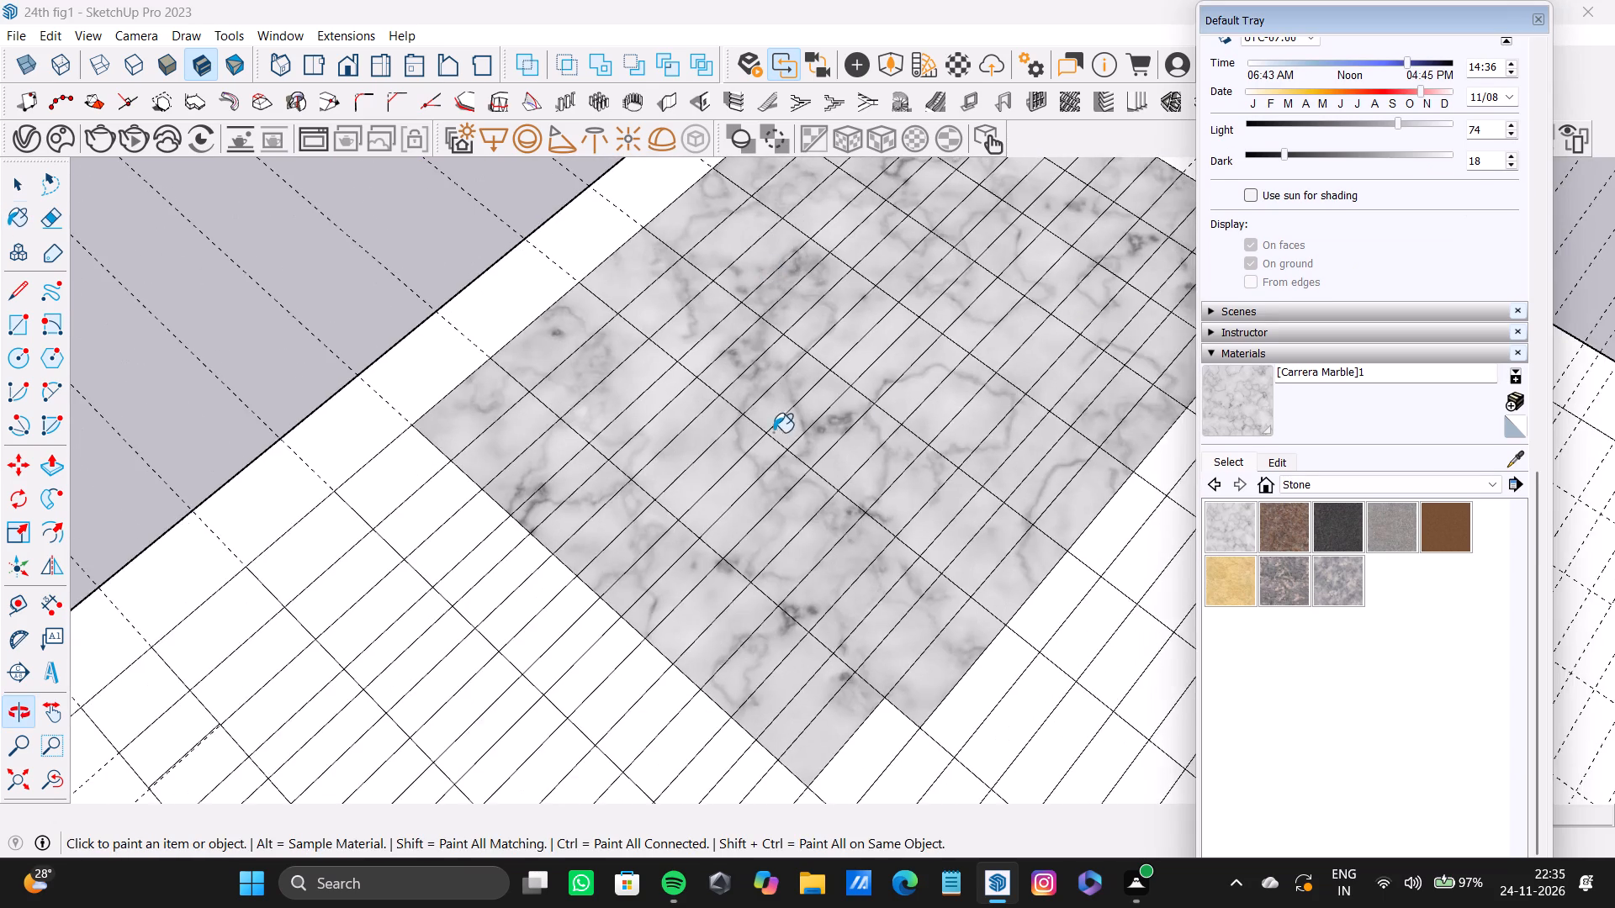
{"action": "scroll", "coordinate": [768, 431], "scroll_direction": "down", "scroll_amount": 10}
{"action": "scroll", "coordinate": [966, 448], "scroll_direction": "up", "scroll_amount": 2}
{"action": "scroll", "coordinate": [961, 376], "scroll_direction": "up", "scroll_amount": 3}
{"action": "left_click", "coordinate": [948, 376]}
{"action": "left_click", "coordinate": [968, 334]}
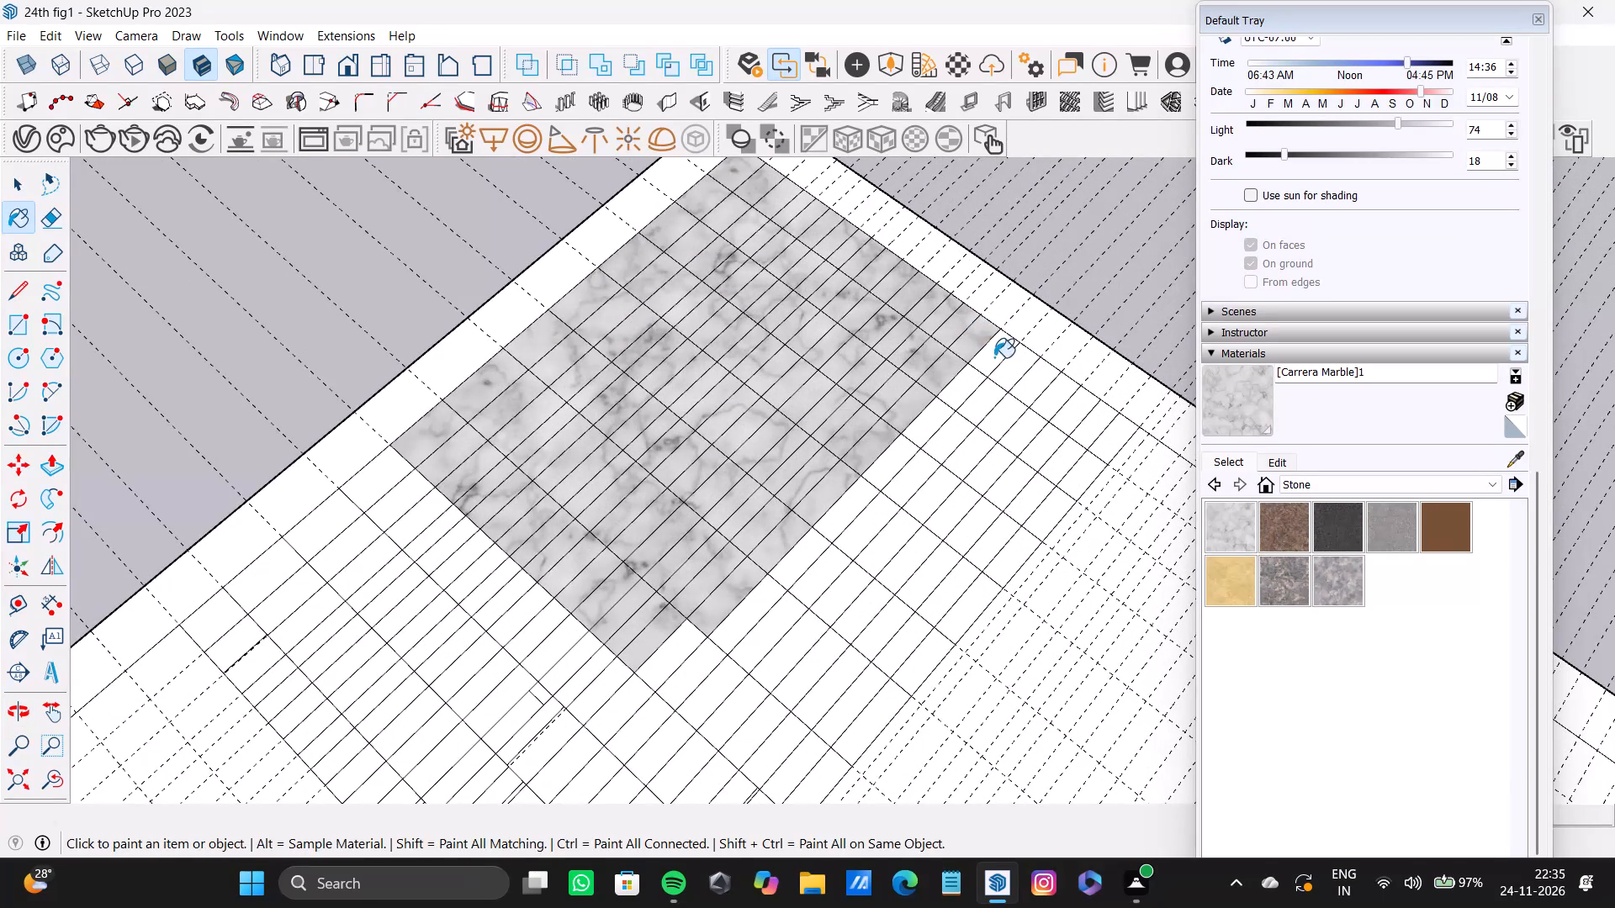
Paint all eight cells of the seventeenth column and the sixteenth column's eighth-row cell with Carrera Marble, working downward.
{"action": "left_click", "coordinate": [994, 357]}
{"action": "left_click_drag", "start_coordinate": [975, 374], "coordinate": [961, 379]}
{"action": "left_click", "coordinate": [931, 418]}
{"action": "left_click", "coordinate": [898, 460]}
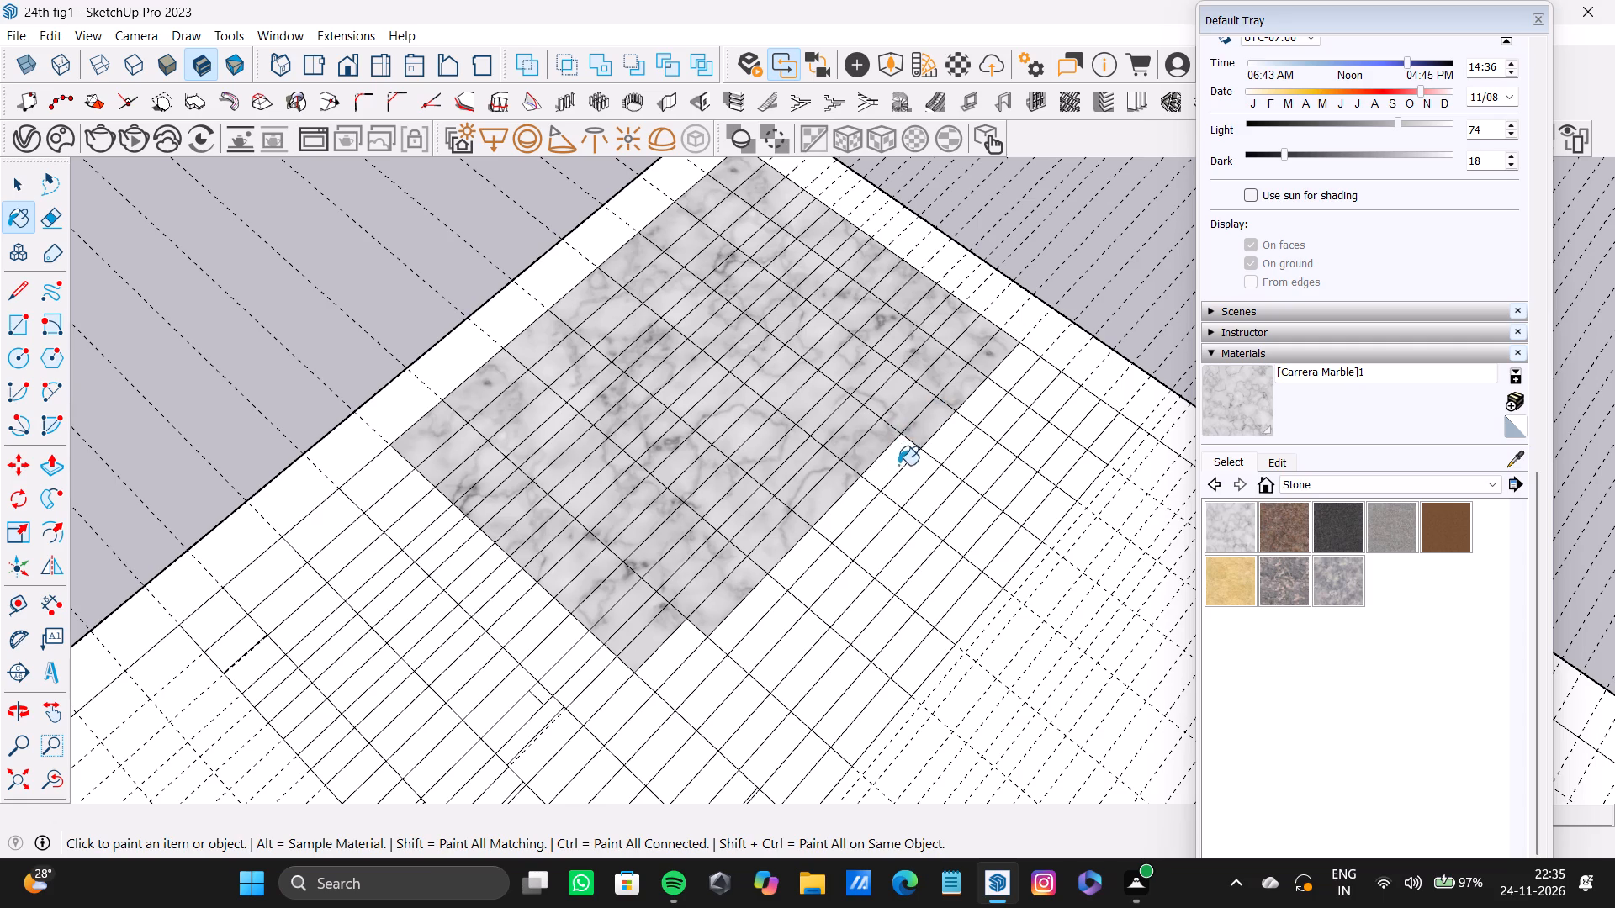
{"action": "left_click", "coordinate": [834, 522]}
{"action": "left_click_drag", "start_coordinate": [805, 561], "coordinate": [795, 566]}
{"action": "left_click", "coordinate": [744, 604]}
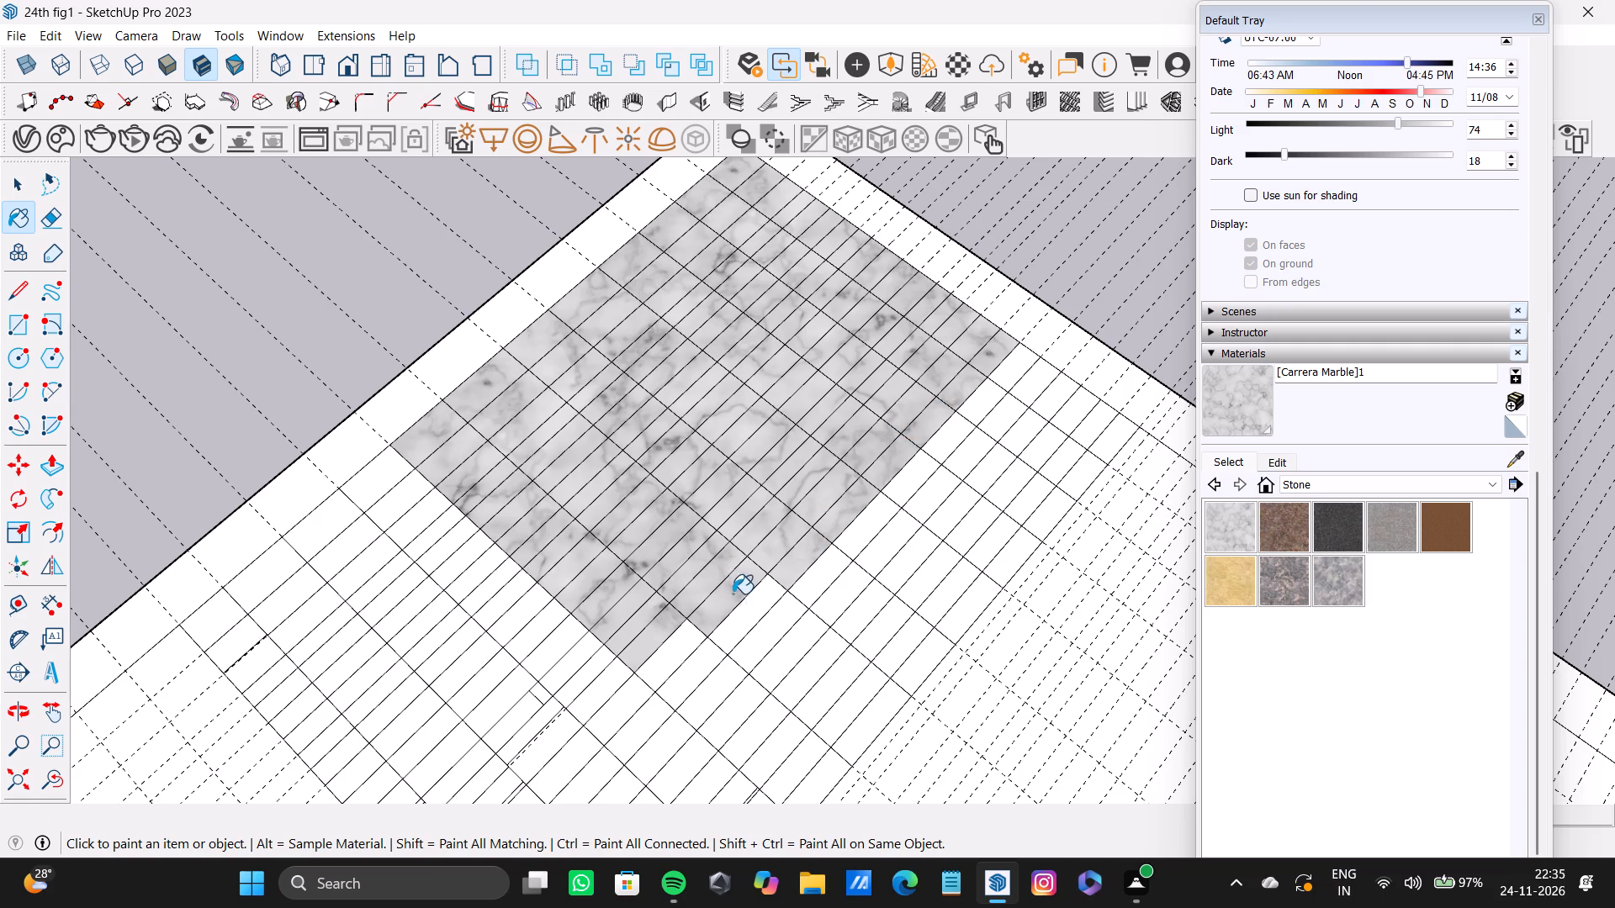
{"action": "left_click", "coordinate": [689, 641]}
{"action": "left_click", "coordinate": [708, 655]}
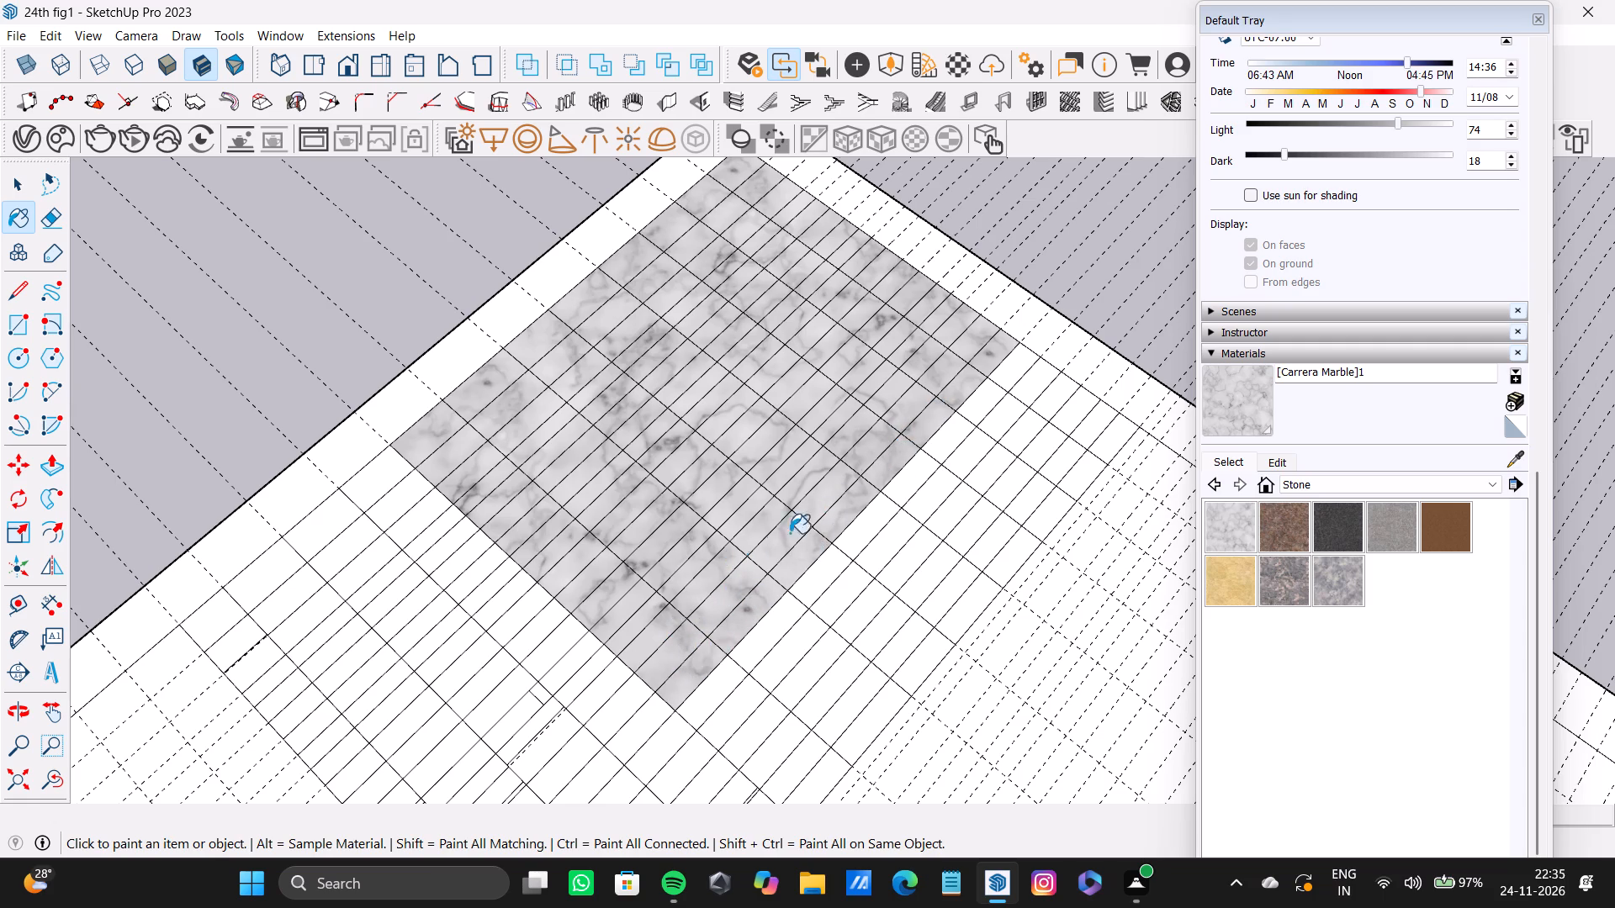
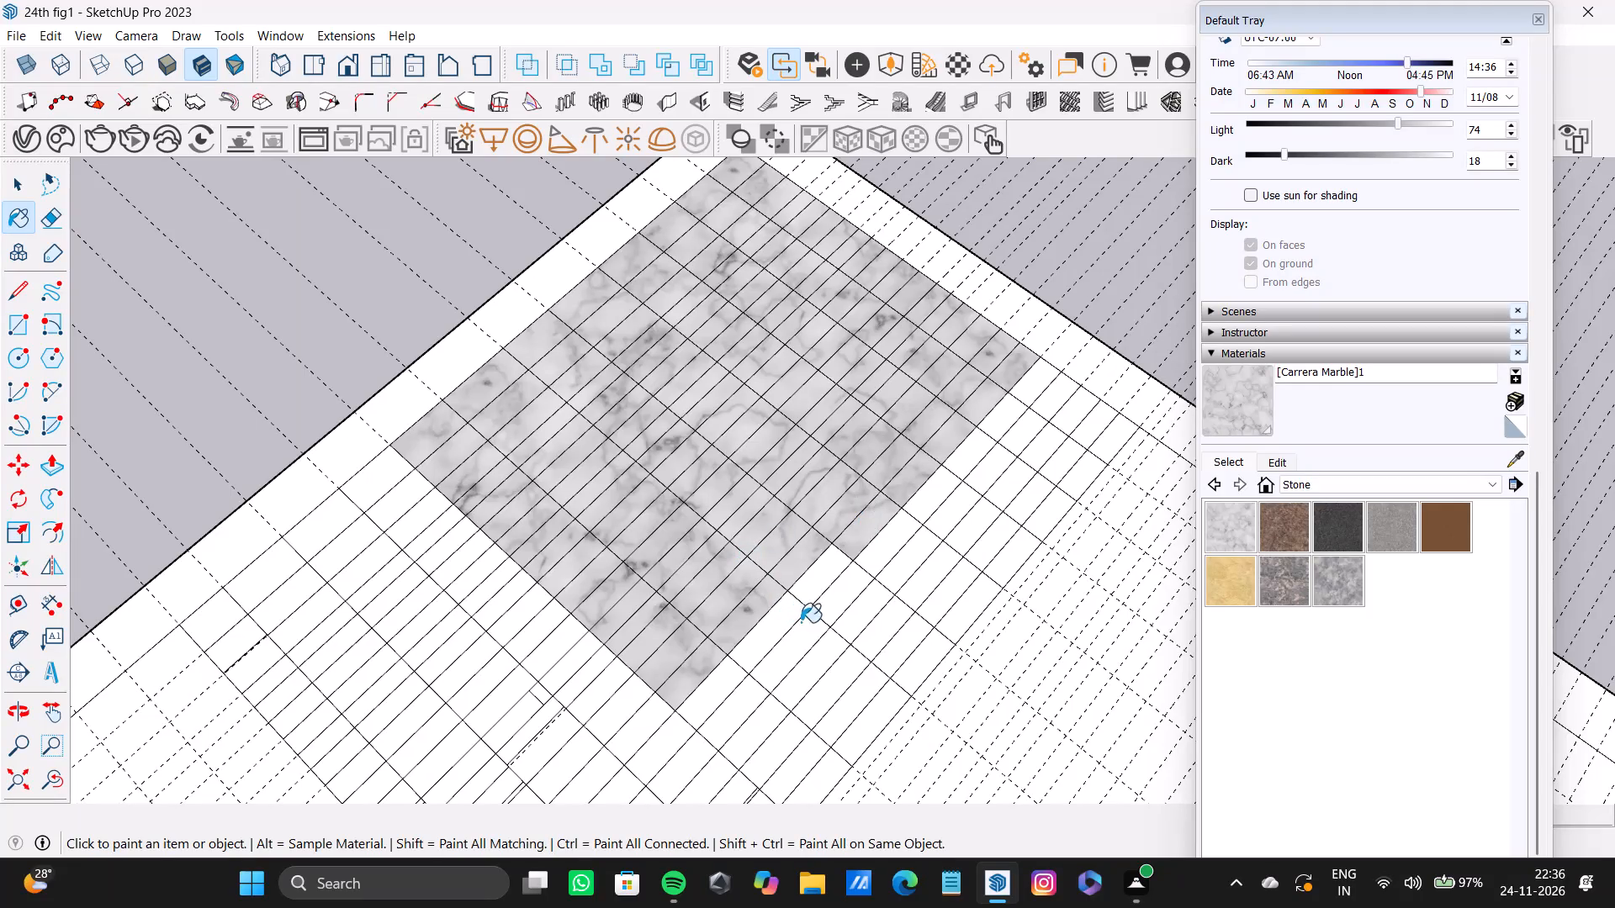
Paint the lower cells of the eighteenth and nineteenth columns with Carrera Marble, working upward from the eighth row.
{"action": "left_click", "coordinate": [815, 588]}
{"action": "left_click", "coordinate": [775, 624]}
{"action": "left_click", "coordinate": [721, 669]}
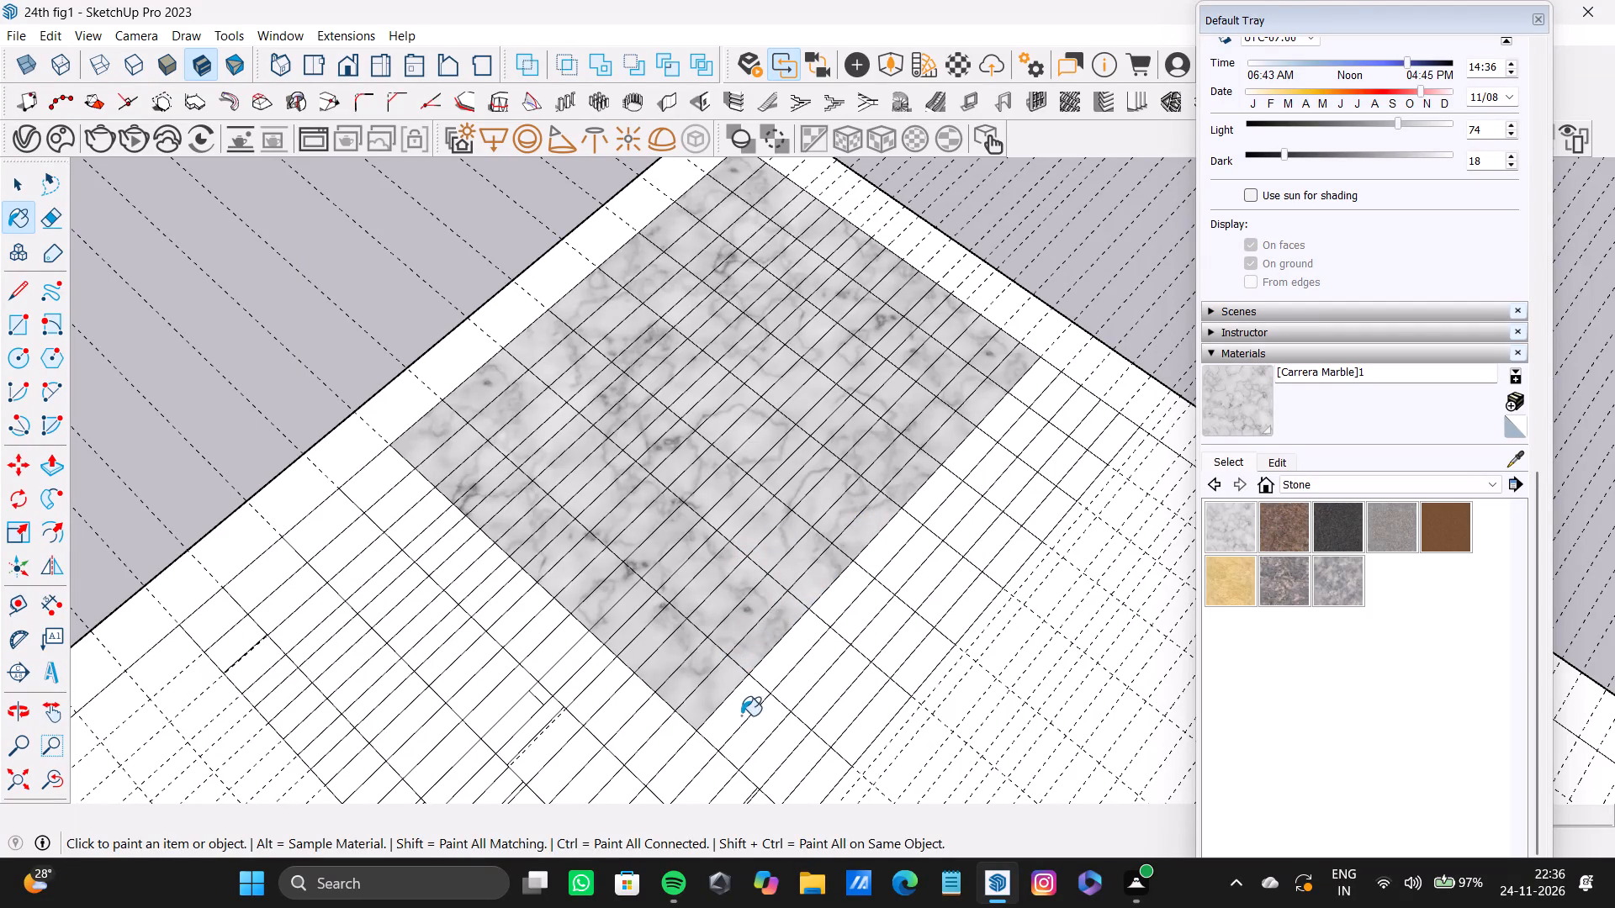
{"action": "left_click", "coordinate": [741, 710]}
{"action": "left_click", "coordinate": [771, 675]}
{"action": "left_click", "coordinate": [860, 618]}
{"action": "left_click", "coordinate": [860, 581]}
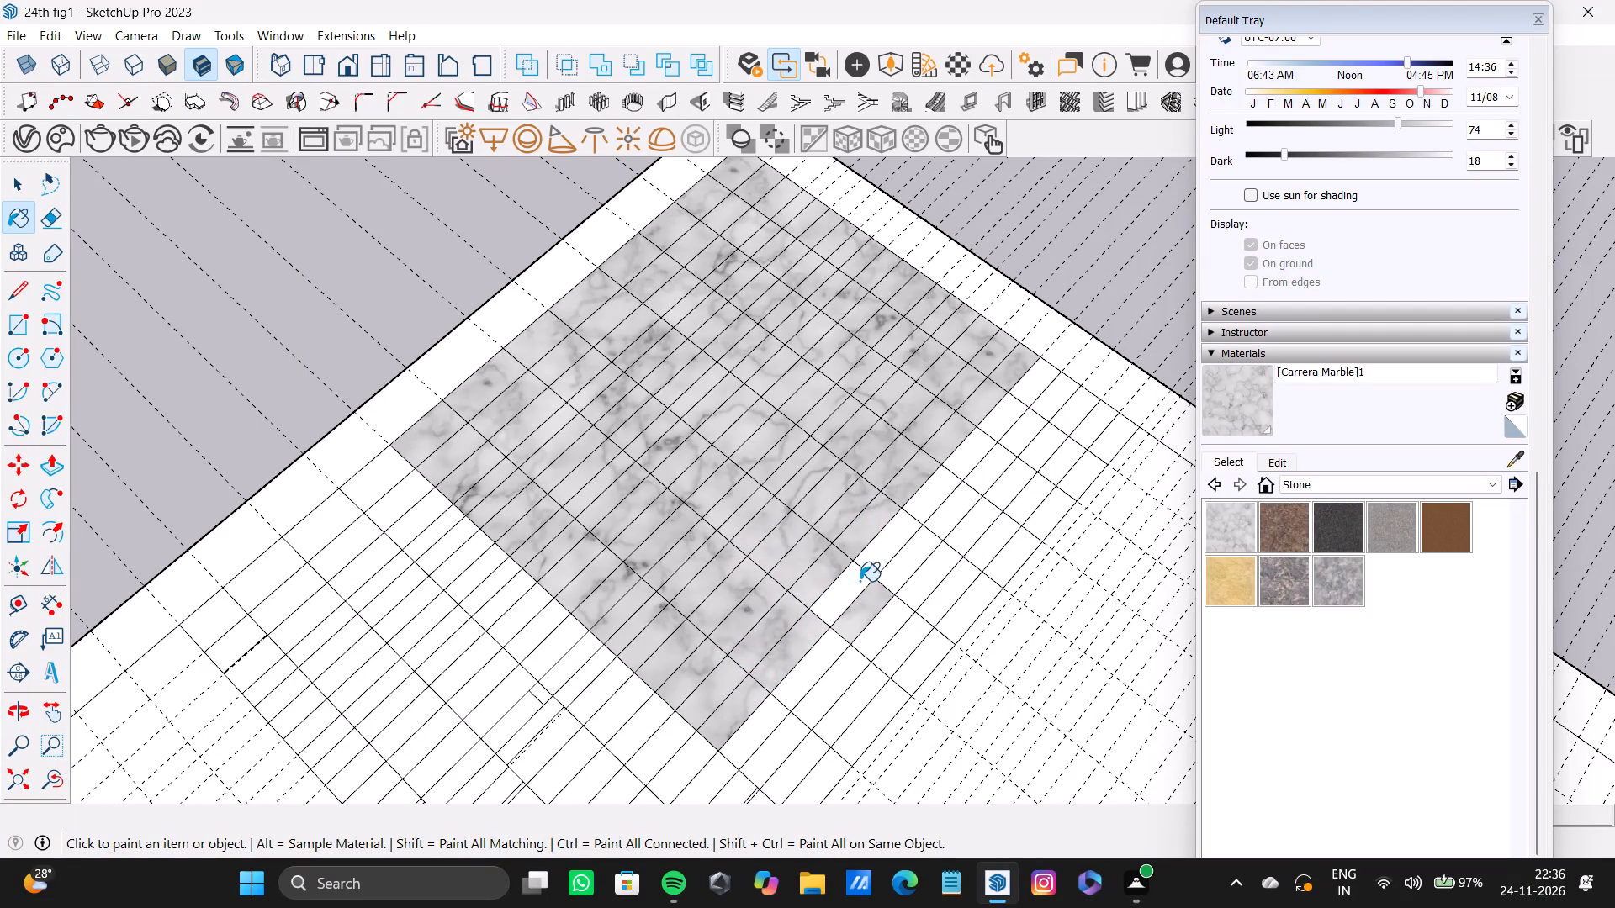
{"action": "left_click", "coordinate": [894, 567]}
{"action": "left_click", "coordinate": [888, 551]}
{"action": "left_click", "coordinate": [935, 517]}
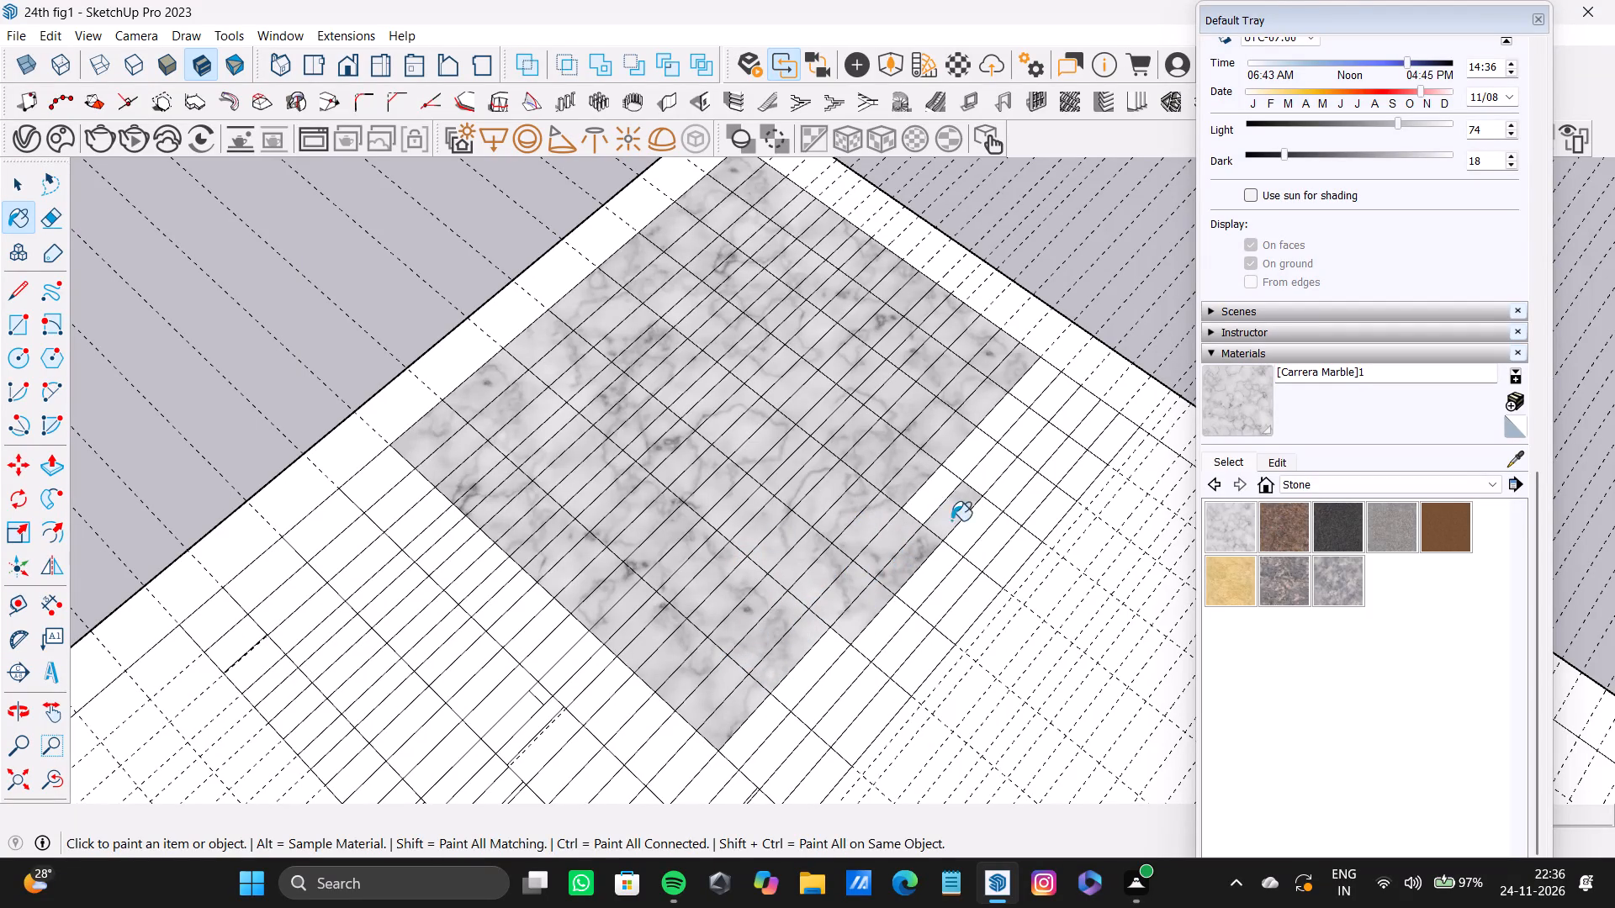
{"action": "left_click", "coordinate": [926, 496]}
{"action": "left_click", "coordinate": [966, 470]}
{"action": "left_click", "coordinate": [988, 487]}
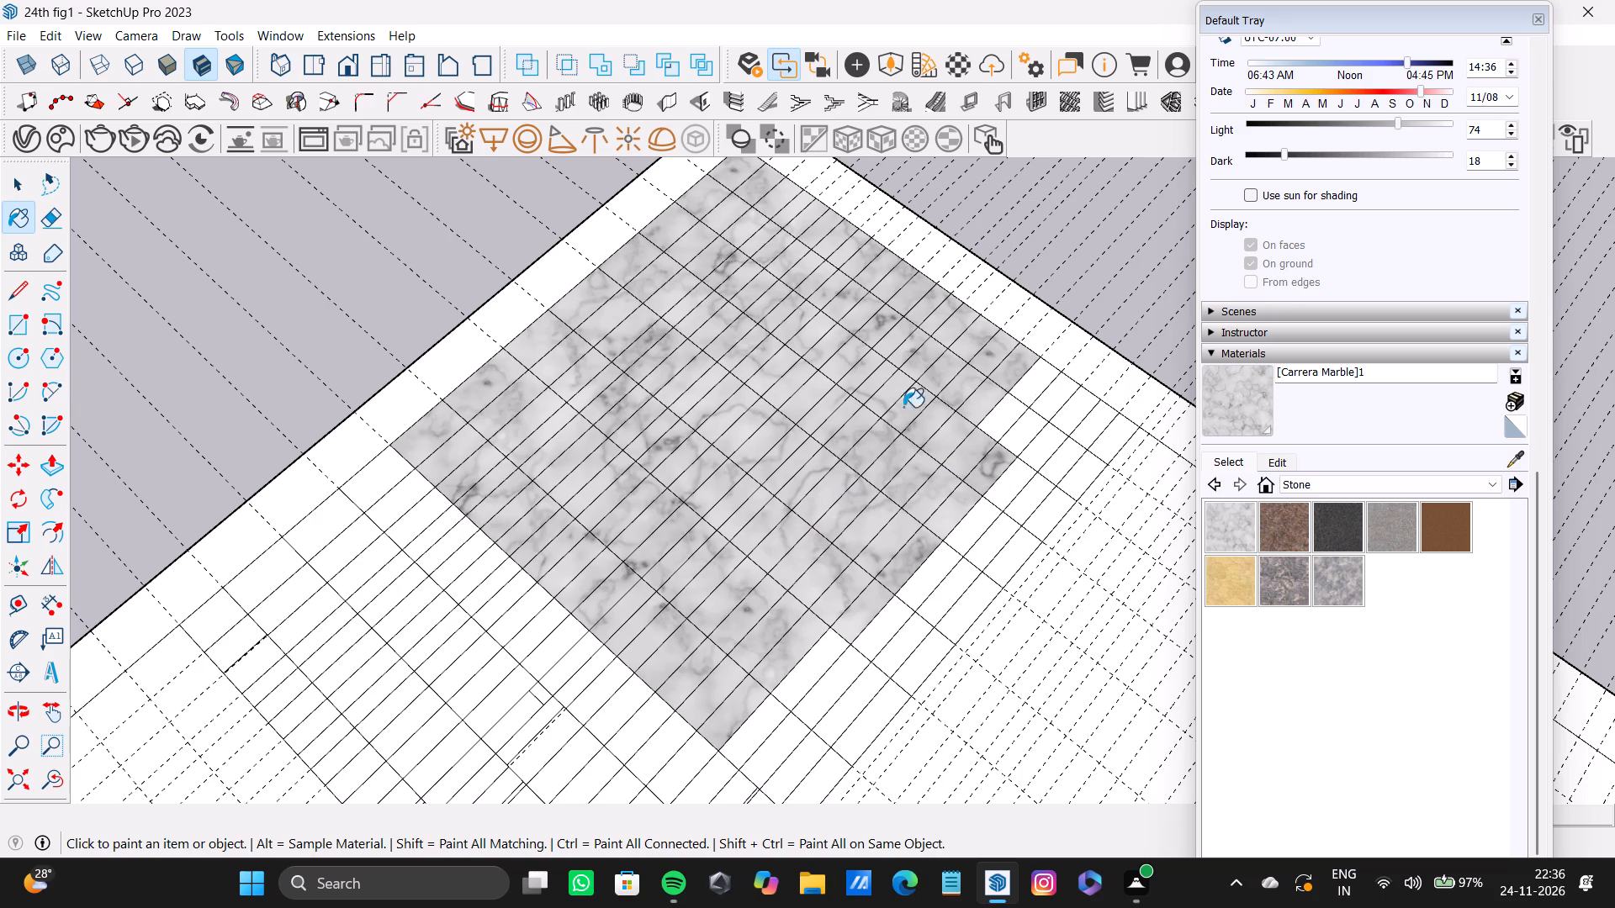
Paint the remaining unpainted cells at the top of the eighteenth and nineteenth columns with Carrera Marble.
{"action": "scroll", "coordinate": [1059, 415], "scroll_direction": "up", "scroll_amount": 3}
{"action": "left_click", "coordinate": [984, 409]}
{"action": "left_click", "coordinate": [1014, 442]}
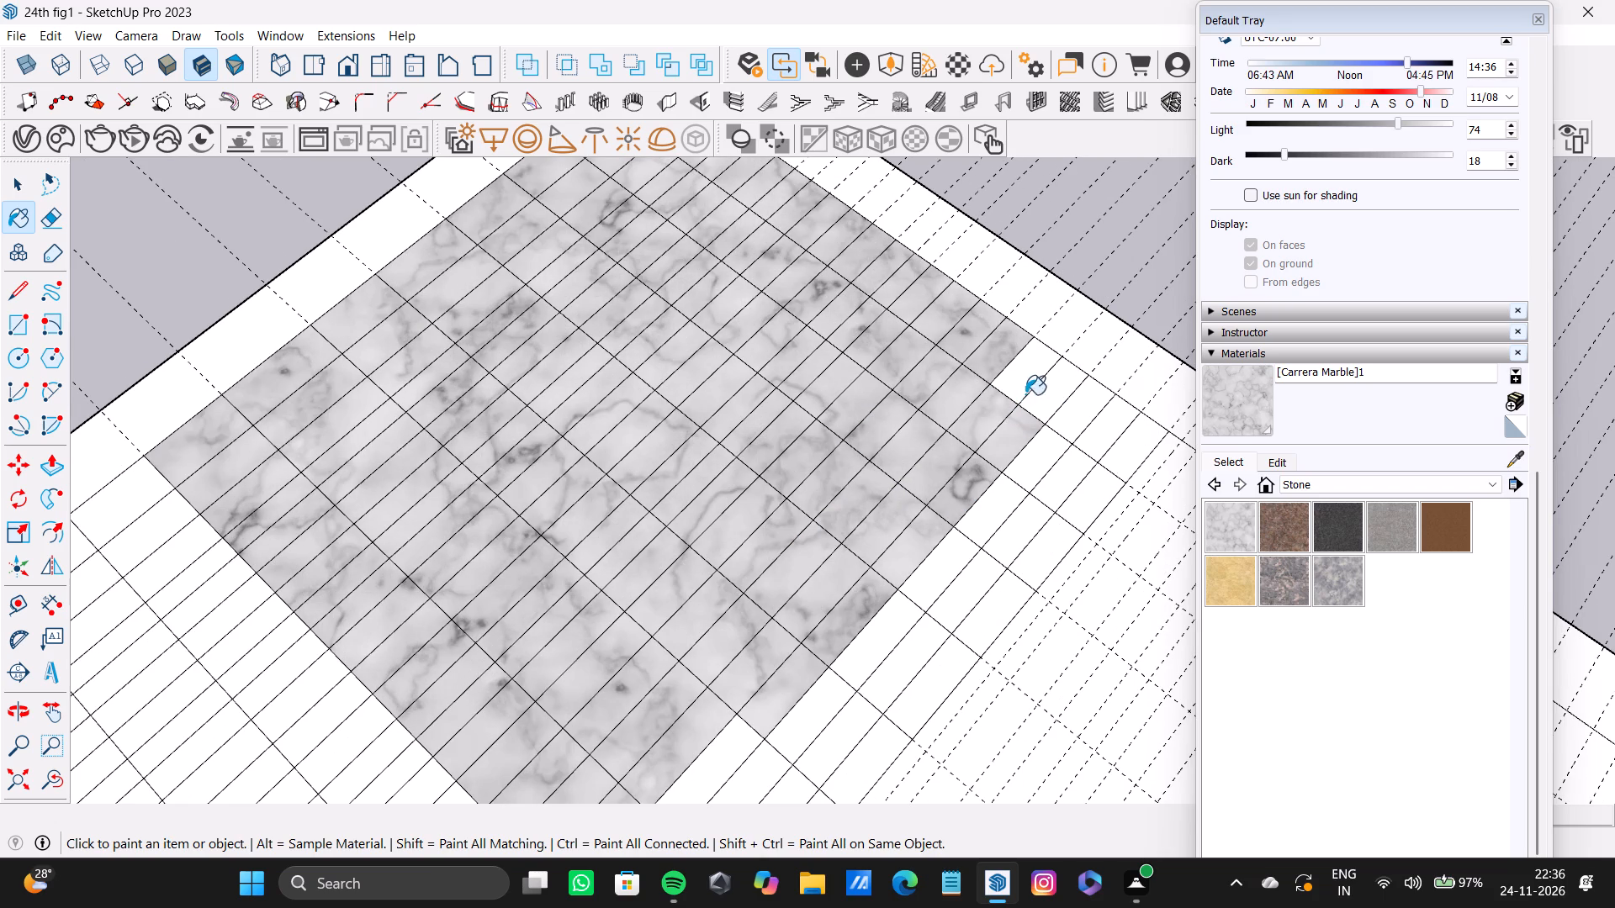
{"action": "left_click", "coordinate": [1025, 394]}
{"action": "left_click", "coordinate": [1045, 396]}
{"action": "left_click", "coordinate": [1024, 367]}
Paint several cells in the outermost columns beyond the nineteenth with Carrera Marble, working upward from the eighth row.
{"action": "scroll", "coordinate": [693, 781], "scroll_direction": "down", "scroll_amount": 8}
{"action": "scroll", "coordinate": [778, 578], "scroll_direction": "down", "scroll_amount": 4}
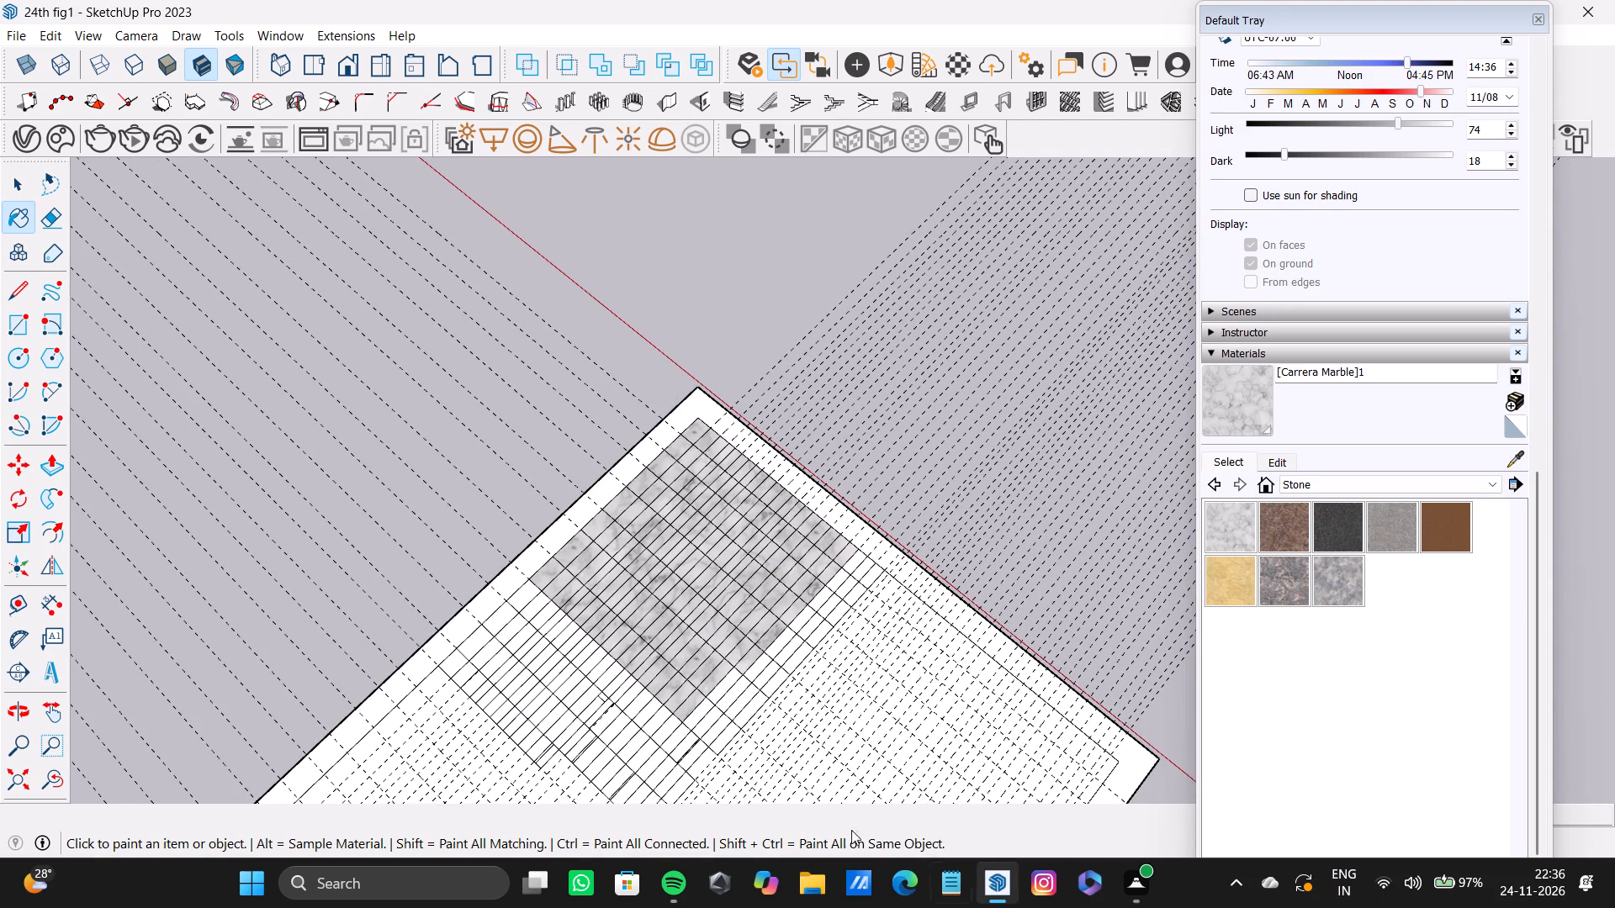
{"action": "scroll", "coordinate": [741, 730], "scroll_direction": "up", "scroll_amount": 7}
{"action": "left_click", "coordinate": [720, 659]}
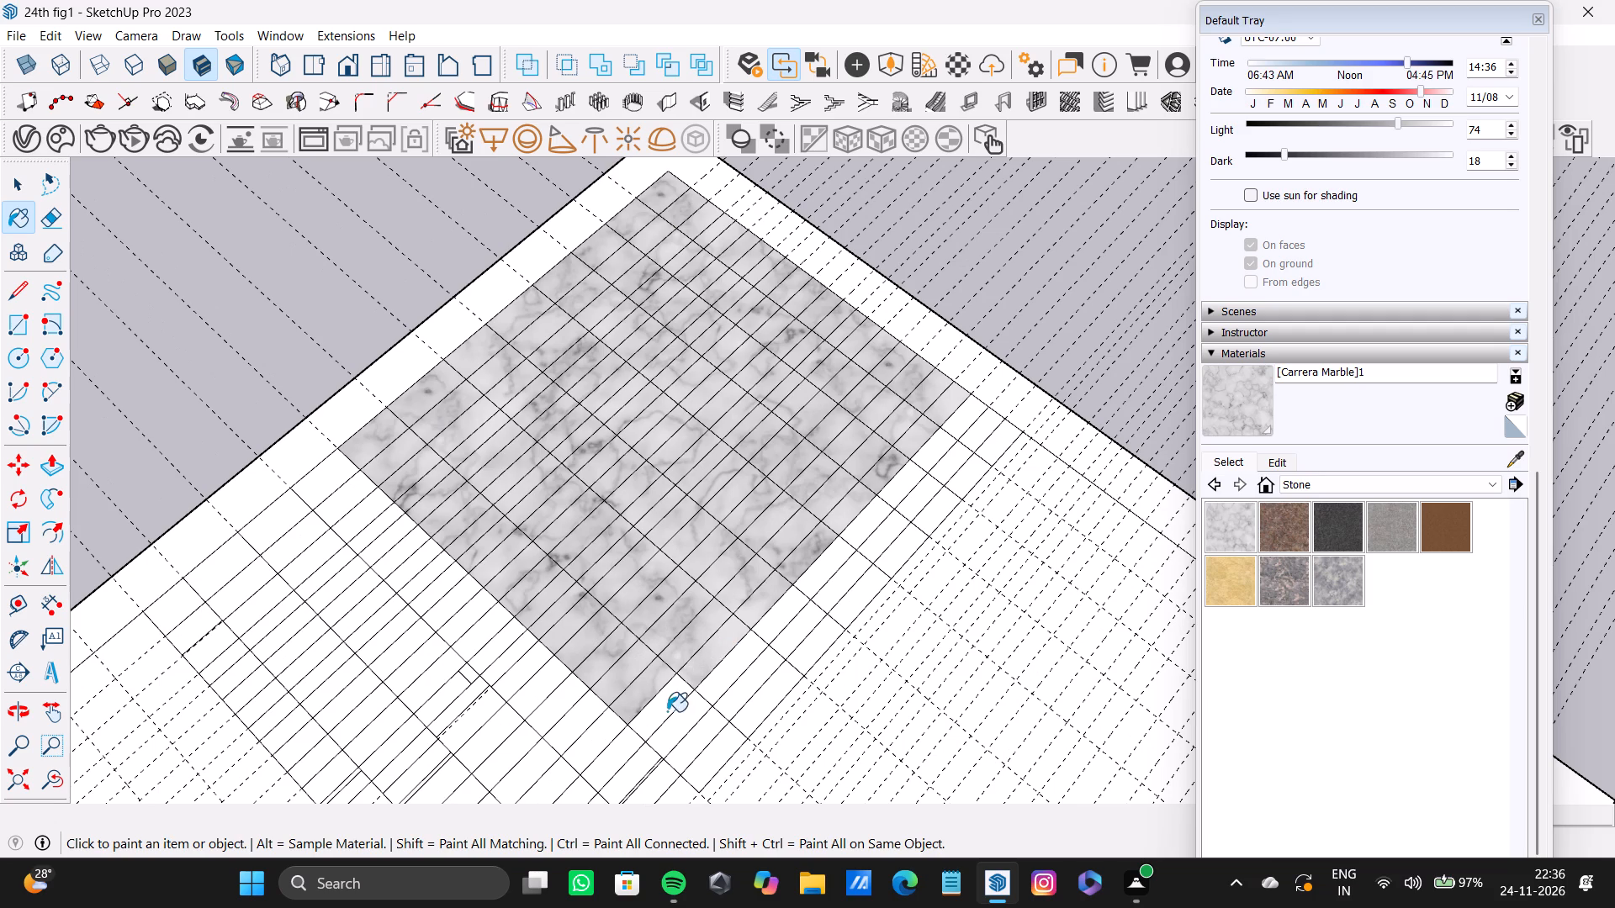
{"action": "left_click", "coordinate": [665, 711]}
{"action": "left_click", "coordinate": [678, 731]}
{"action": "left_click", "coordinate": [723, 691]}
{"action": "left_click", "coordinate": [763, 628]}
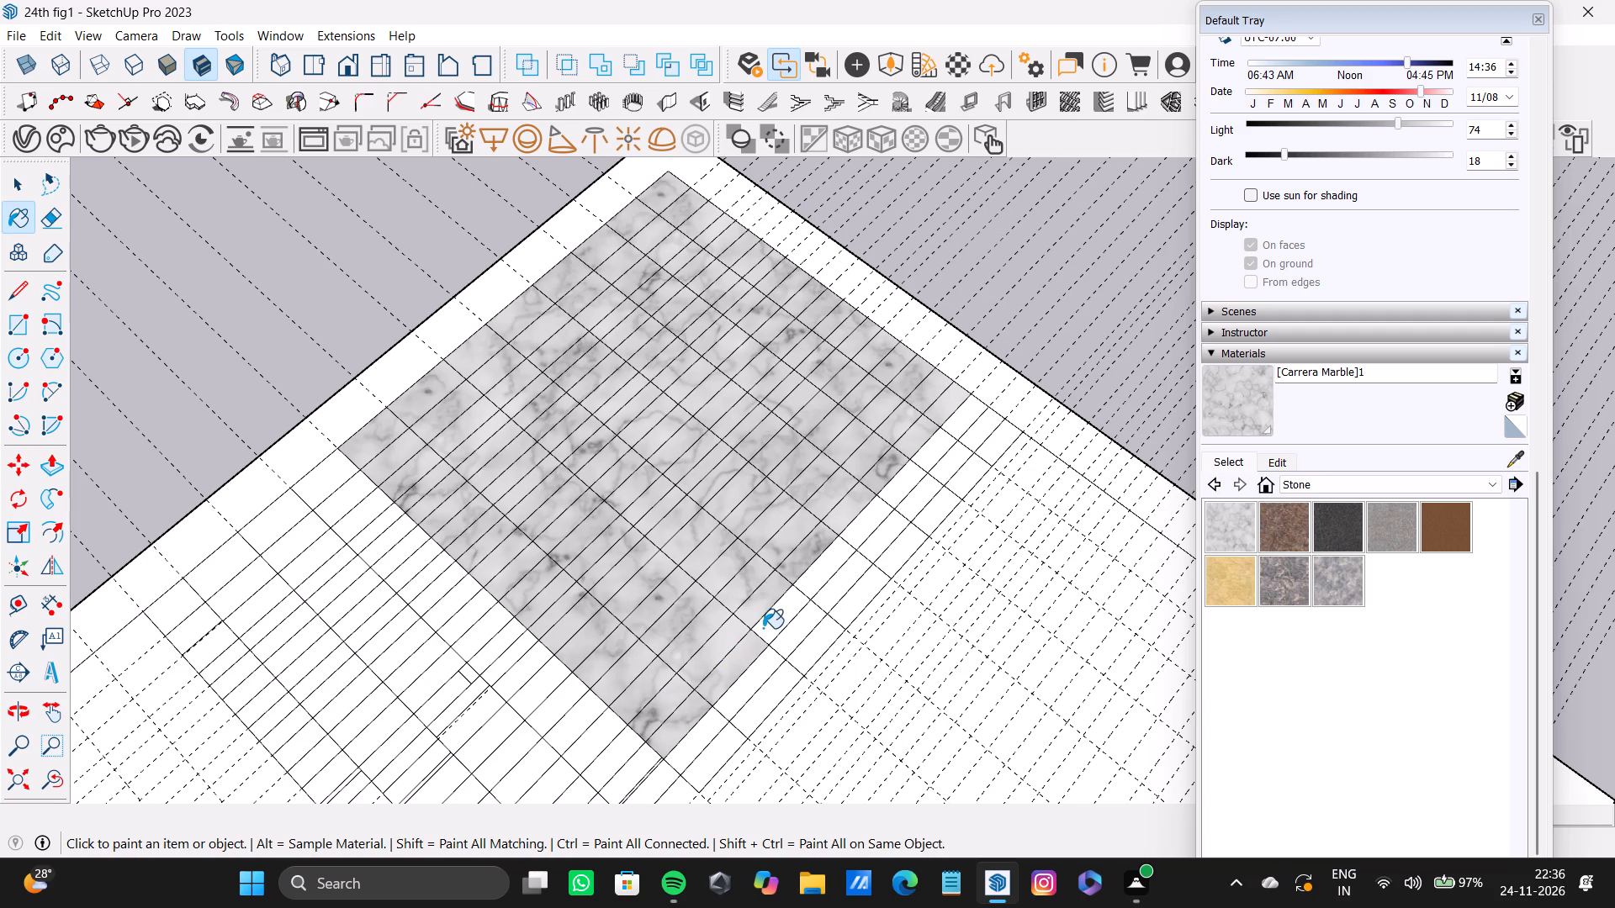
{"action": "left_click", "coordinate": [825, 589]}
{"action": "left_click", "coordinate": [876, 528]}
{"action": "left_click", "coordinate": [913, 504]}
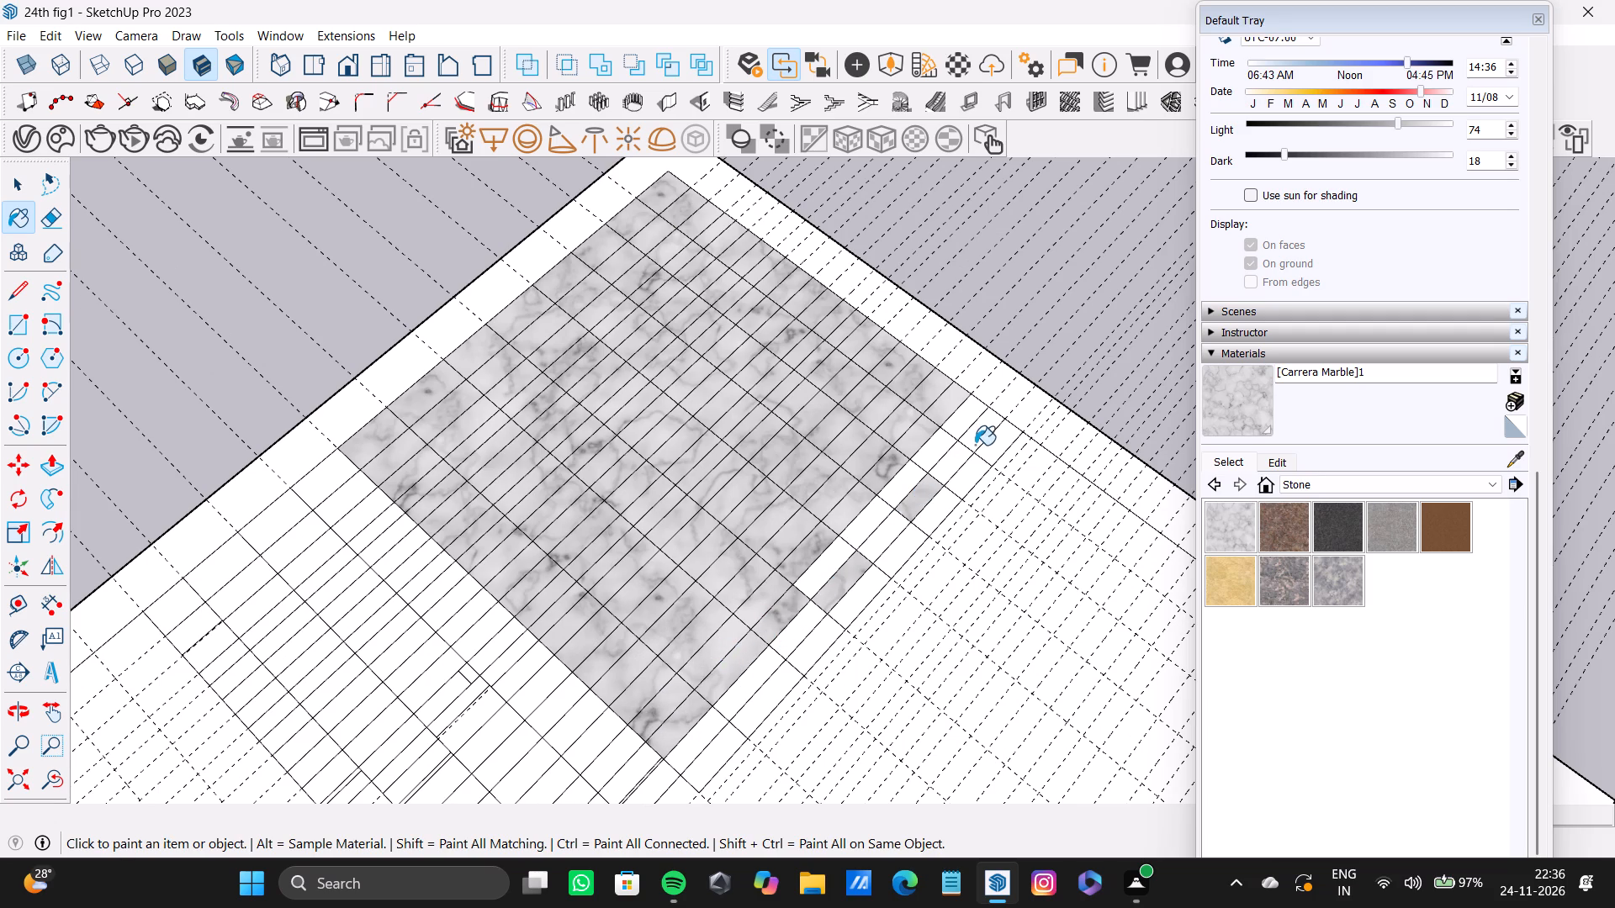
Paint the top cells of the outermost columns and the border strip around the grid with Carrera Marble.
{"action": "left_click", "coordinate": [978, 441]}
{"action": "left_click", "coordinate": [965, 443]}
{"action": "left_click", "coordinate": [965, 409]}
{"action": "left_click", "coordinate": [924, 467]}
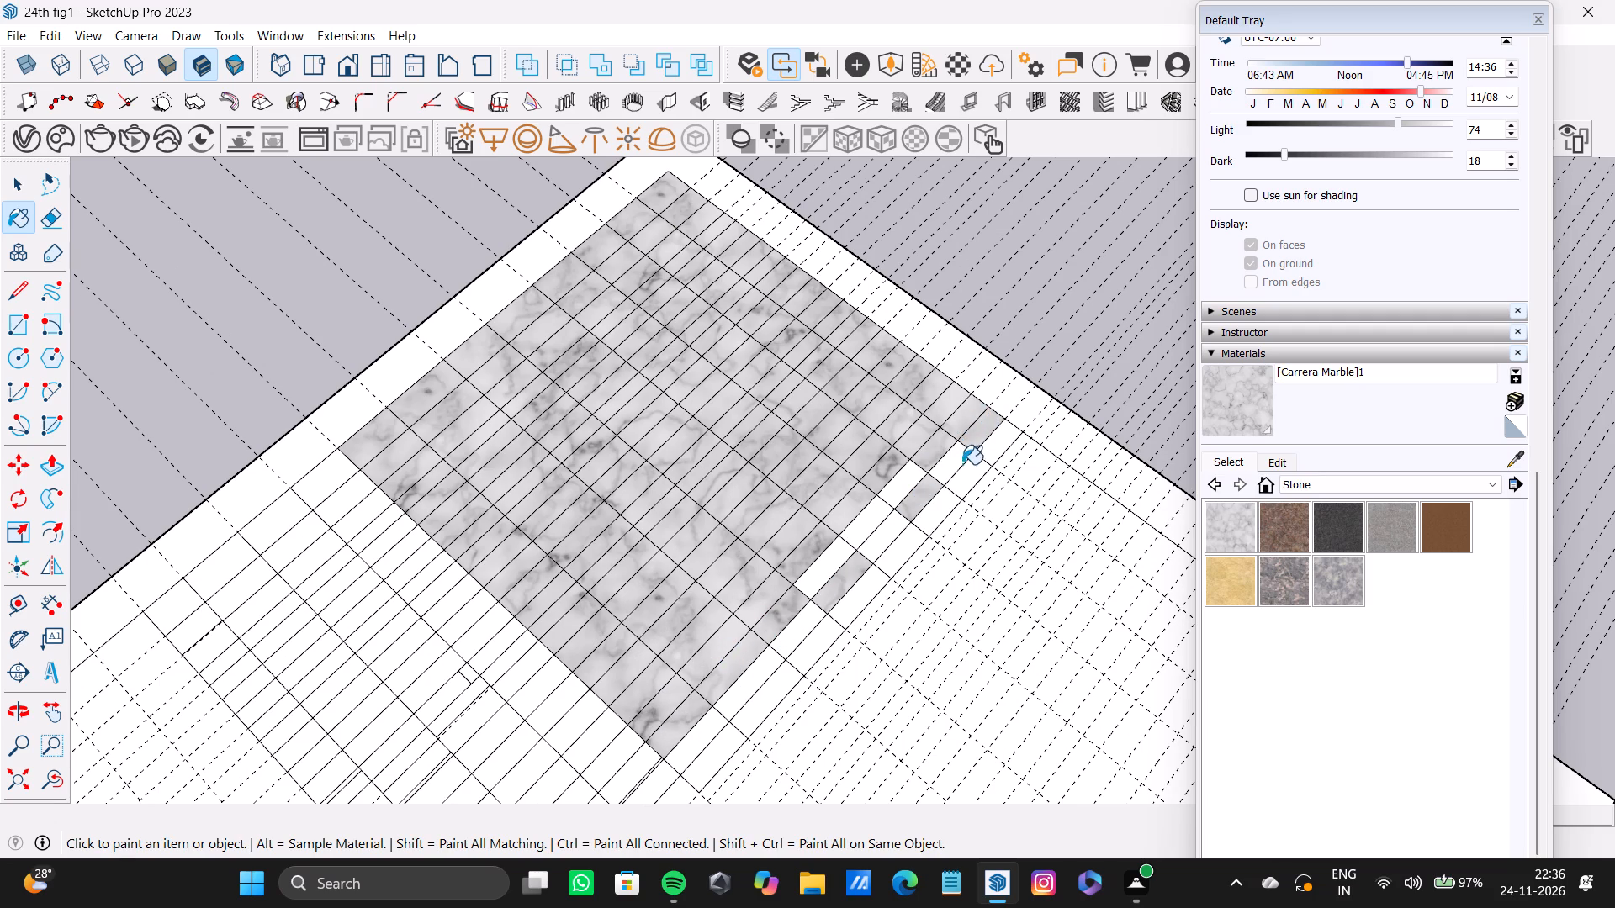
{"action": "left_click", "coordinate": [953, 463]}
{"action": "left_click", "coordinate": [974, 457]}
{"action": "left_click", "coordinate": [1009, 414]}
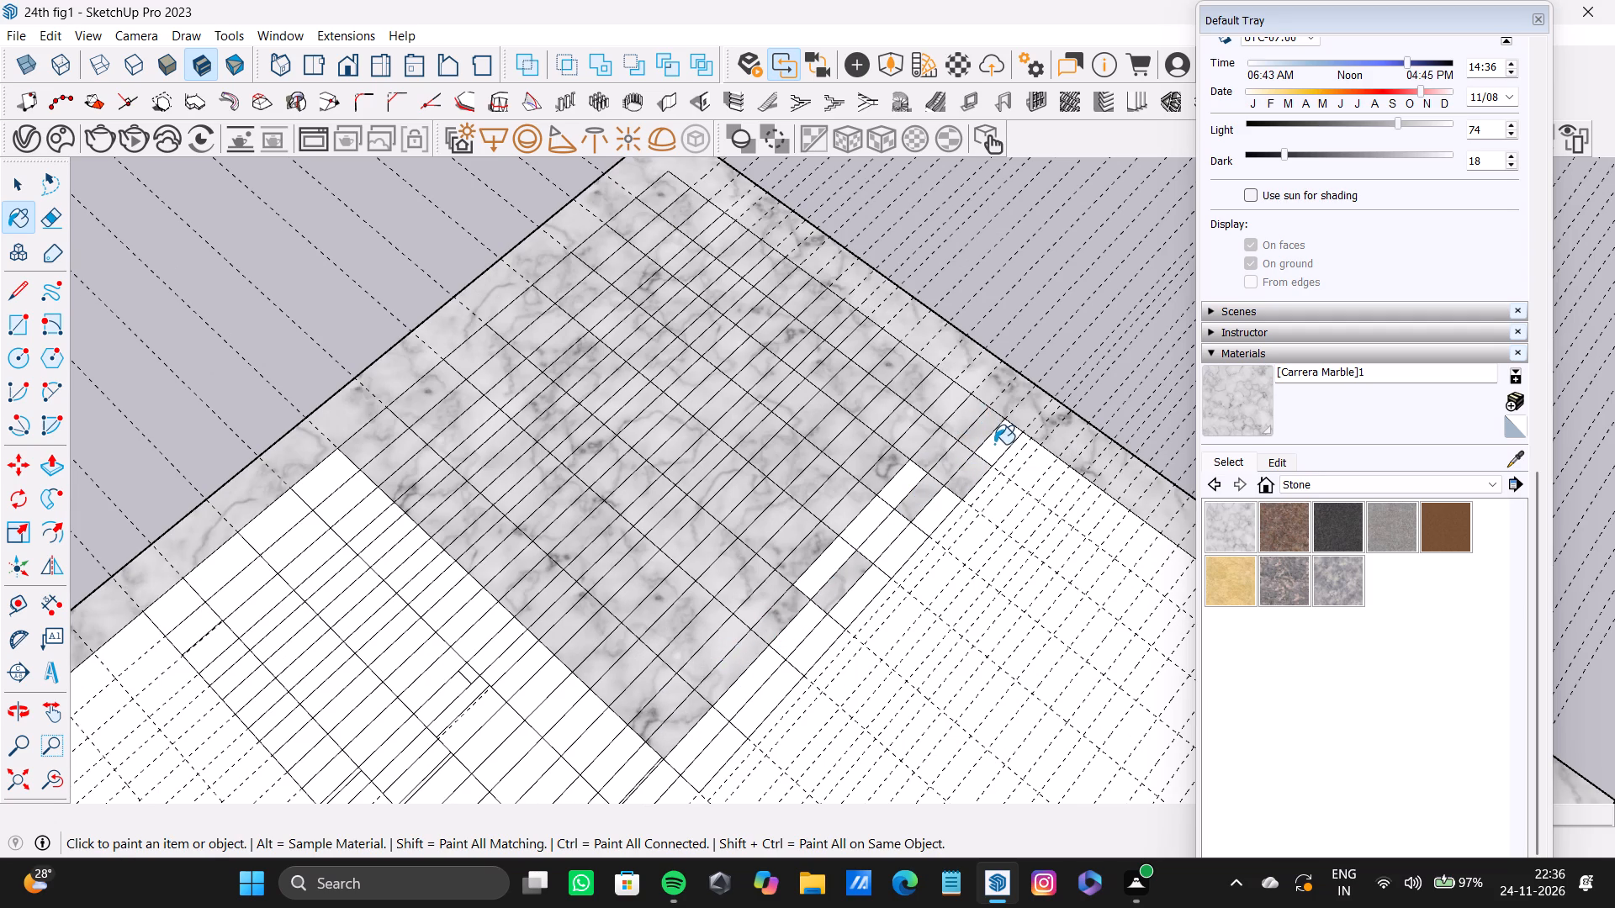
{"action": "left_click", "coordinate": [992, 444]}
{"action": "left_click", "coordinate": [935, 518]}
Fill the gaps in the middle and lower rows of the outermost columns with Carrera Marble, working downward.
{"action": "left_click", "coordinate": [902, 492]}
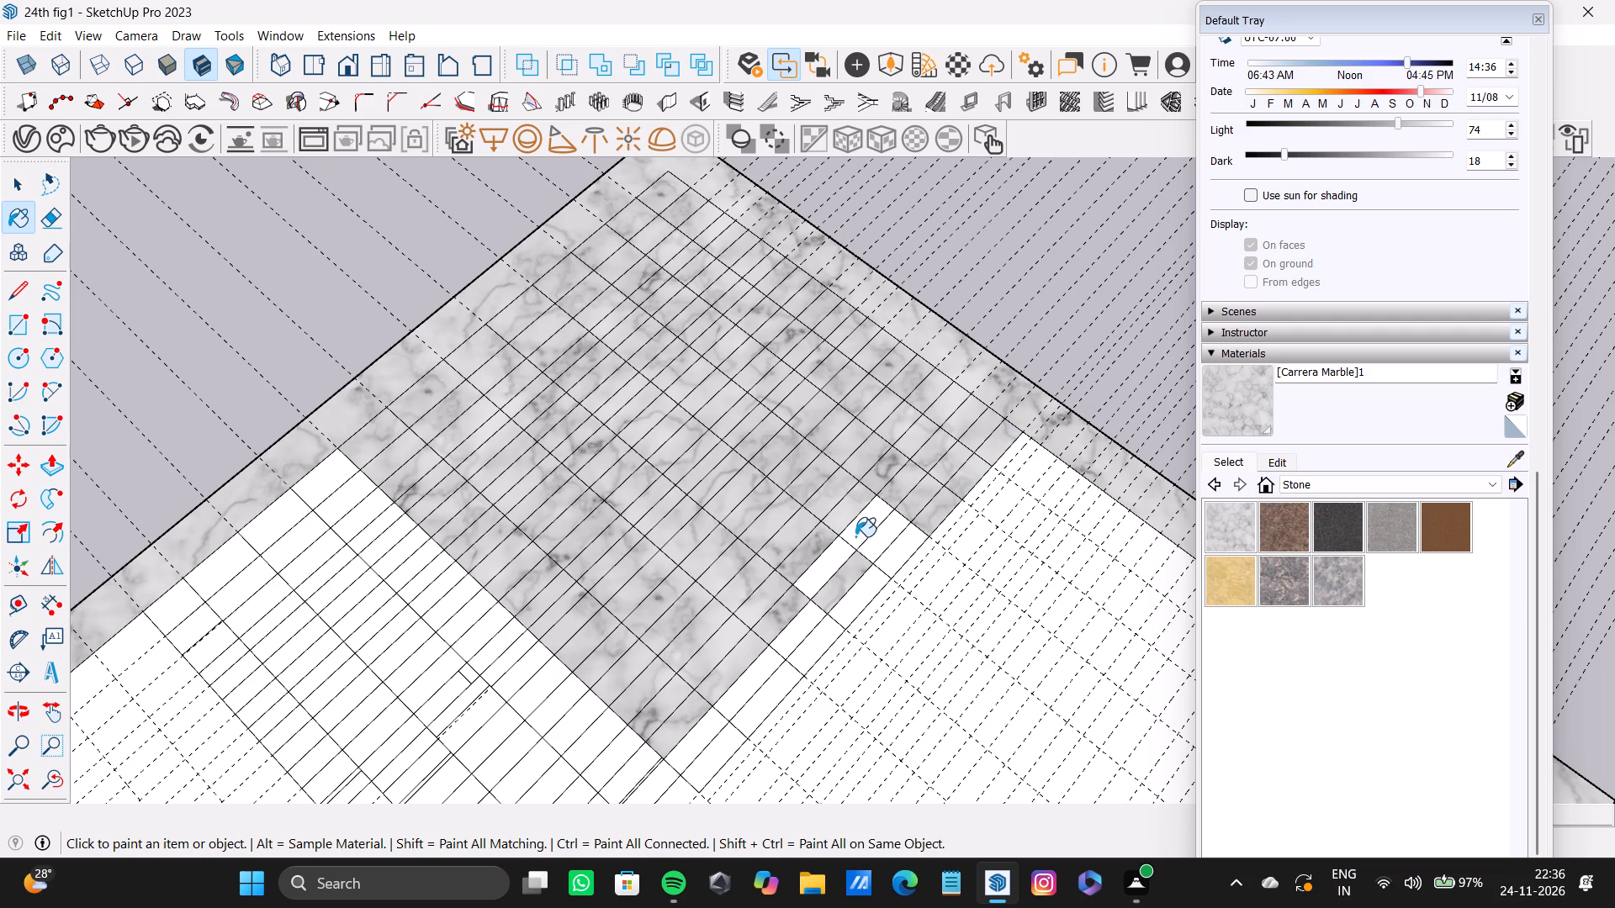
{"action": "left_click", "coordinate": [855, 536]}
{"action": "left_click", "coordinate": [868, 546]}
{"action": "left_click", "coordinate": [890, 565]}
{"action": "left_click", "coordinate": [831, 556]}
{"action": "left_click", "coordinate": [846, 602]}
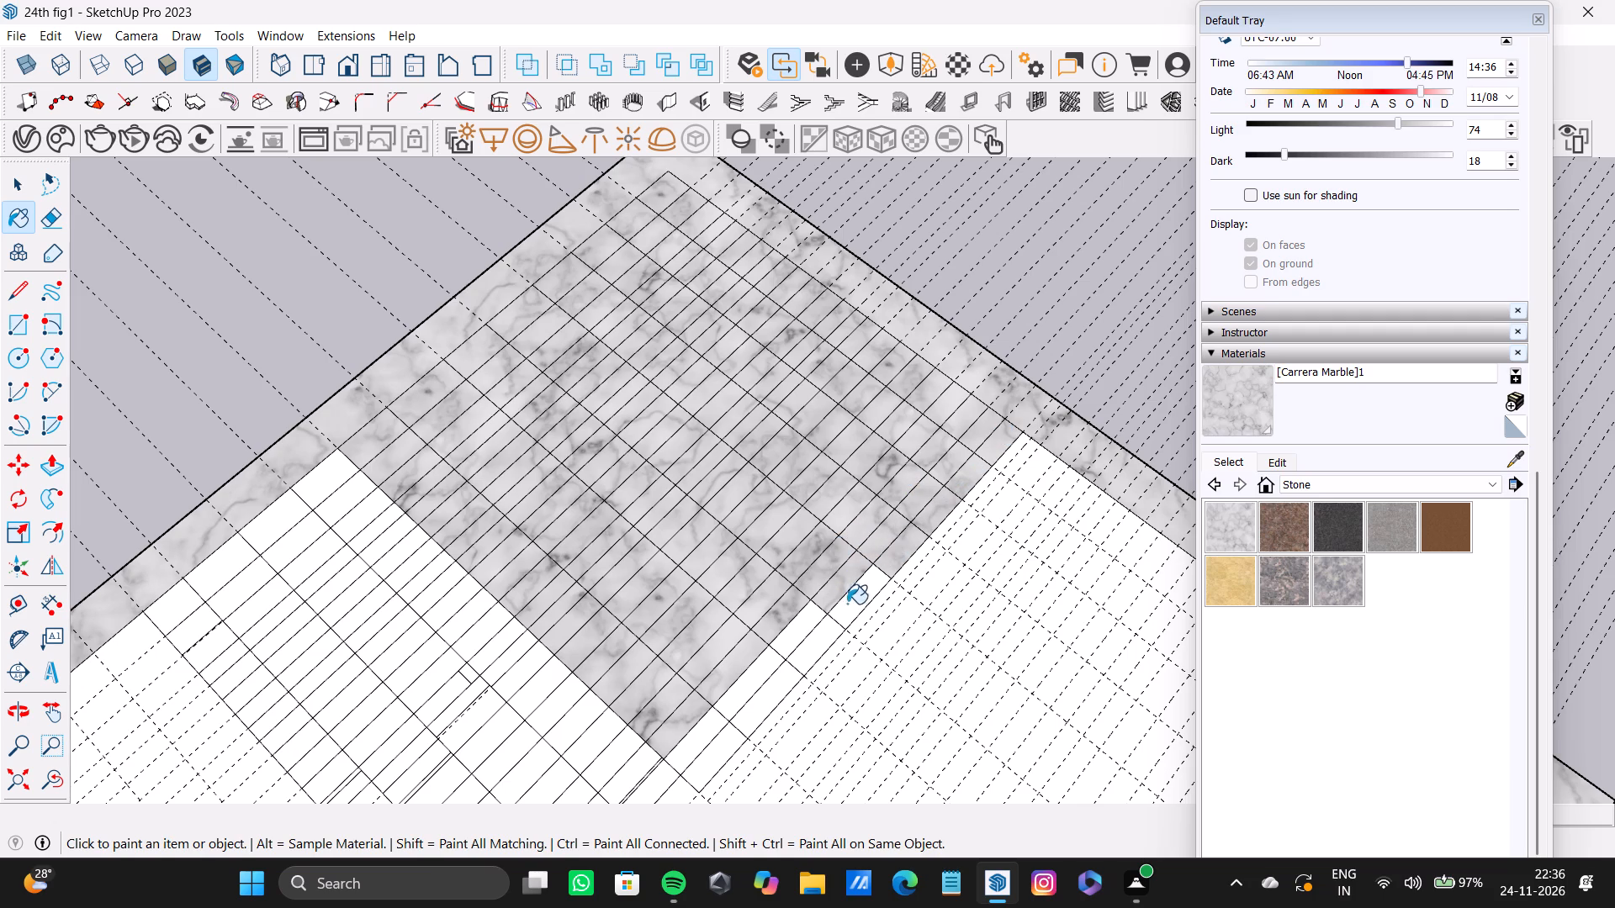
{"action": "left_click", "coordinate": [803, 626]}
{"action": "left_click", "coordinate": [823, 643]}
{"action": "left_click", "coordinate": [765, 679]}
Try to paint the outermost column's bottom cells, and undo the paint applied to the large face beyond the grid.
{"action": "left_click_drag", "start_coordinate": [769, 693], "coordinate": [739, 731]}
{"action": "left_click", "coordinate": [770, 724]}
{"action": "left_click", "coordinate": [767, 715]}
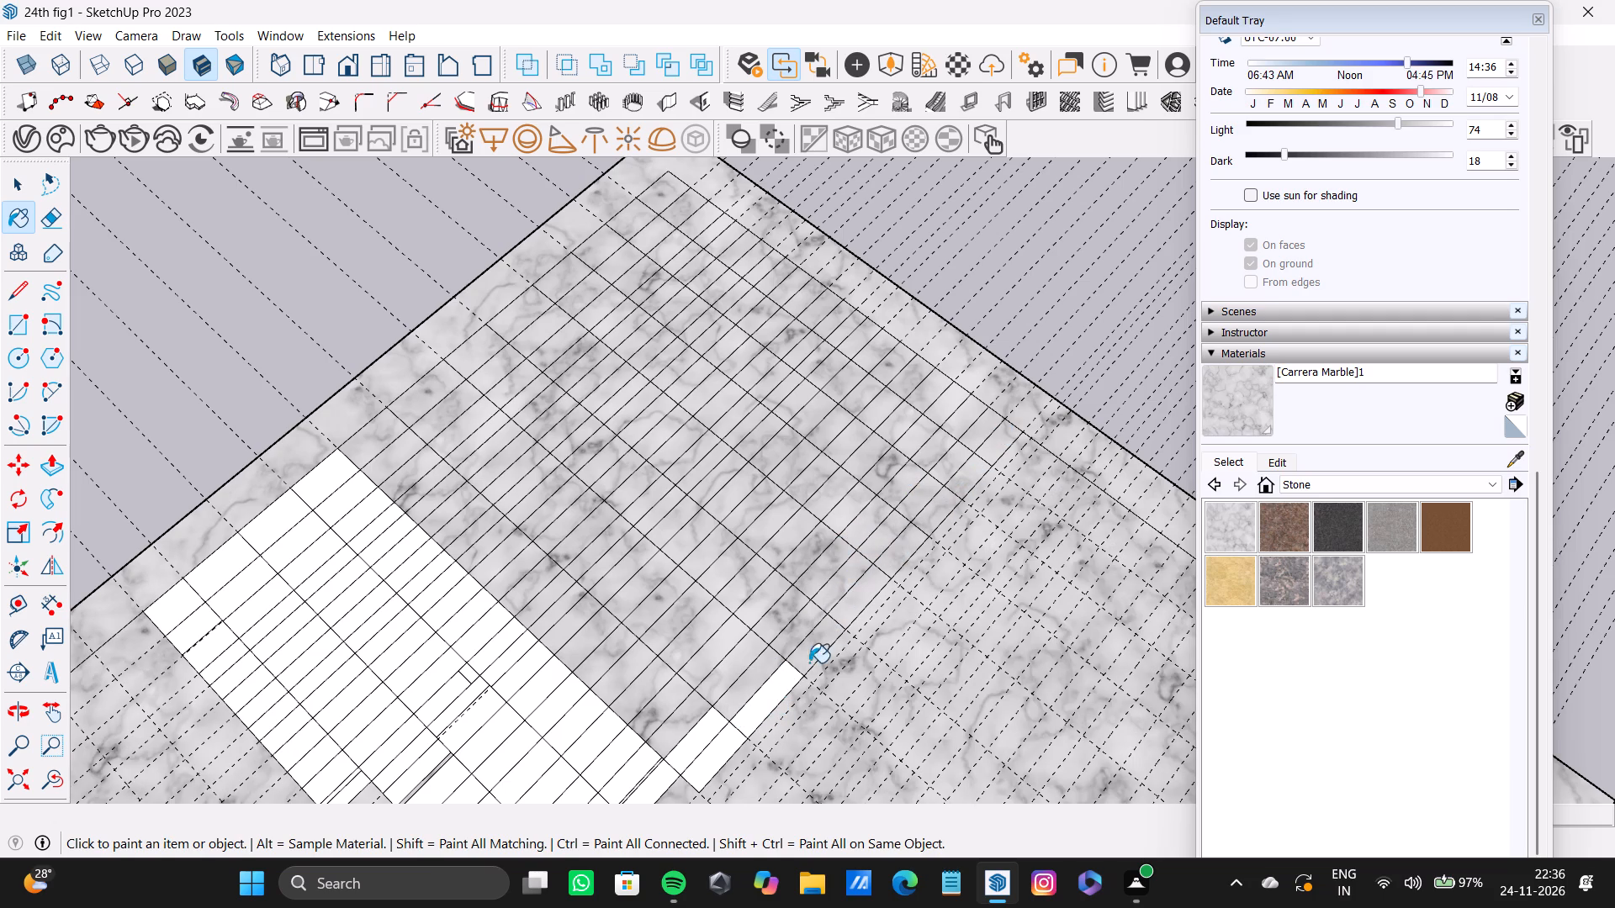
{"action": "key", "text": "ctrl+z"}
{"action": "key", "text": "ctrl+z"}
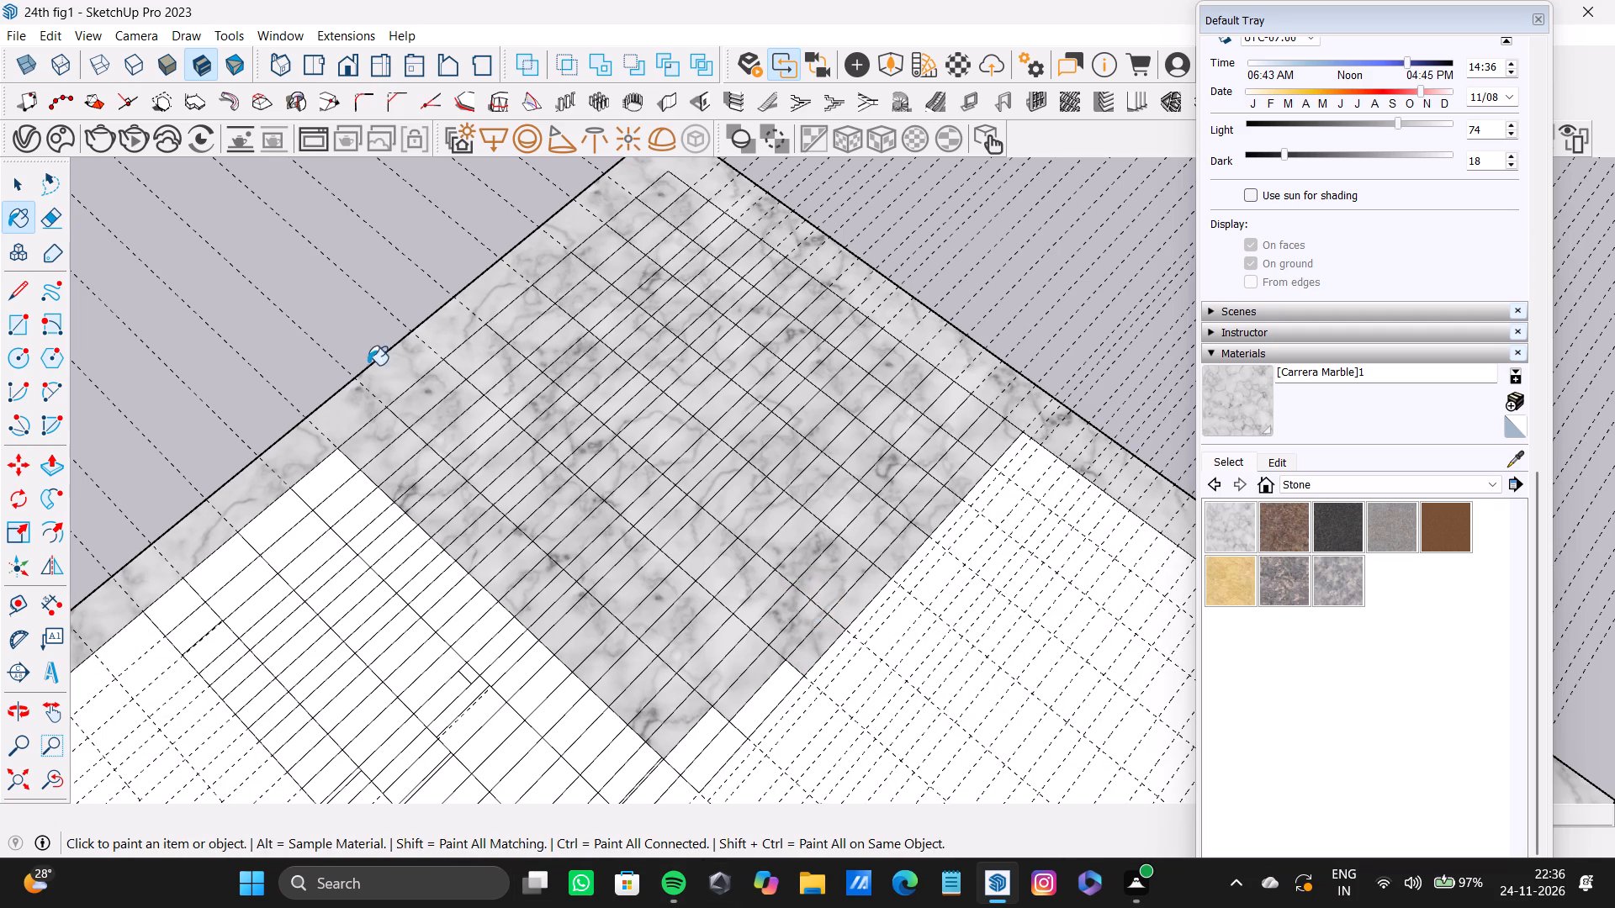
Paint the first half of the ninth row's cells with Carrera Marble, working from the first column toward the outermost columns.
{"action": "left_click", "coordinate": [316, 486]}
{"action": "left_click", "coordinate": [356, 502]}
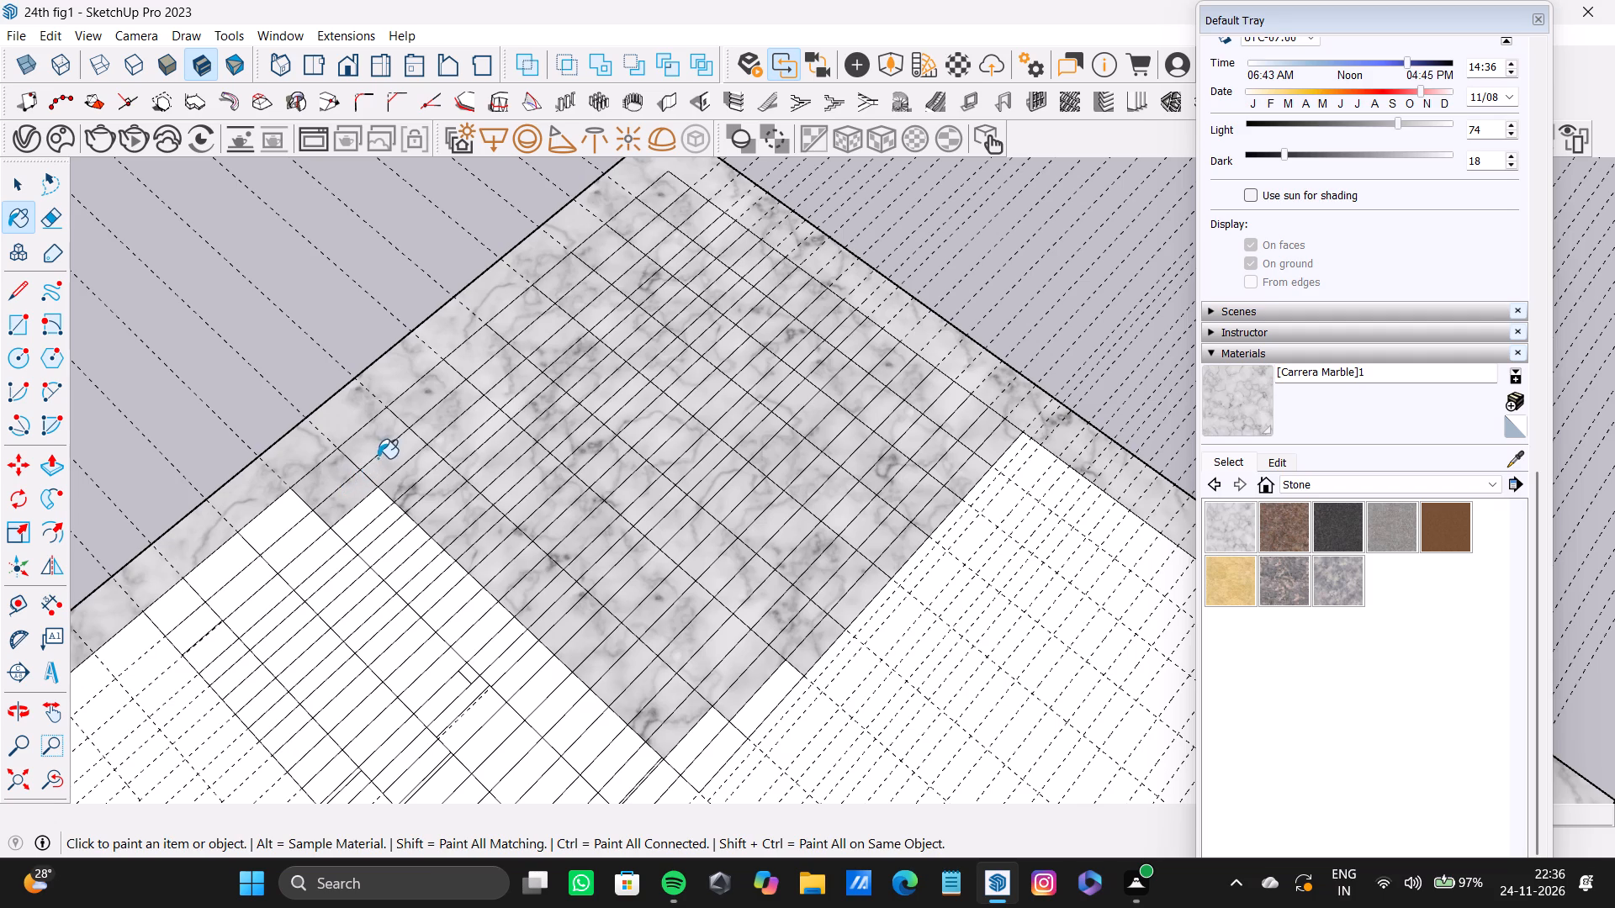
{"action": "key", "text": "ctrl+z"}
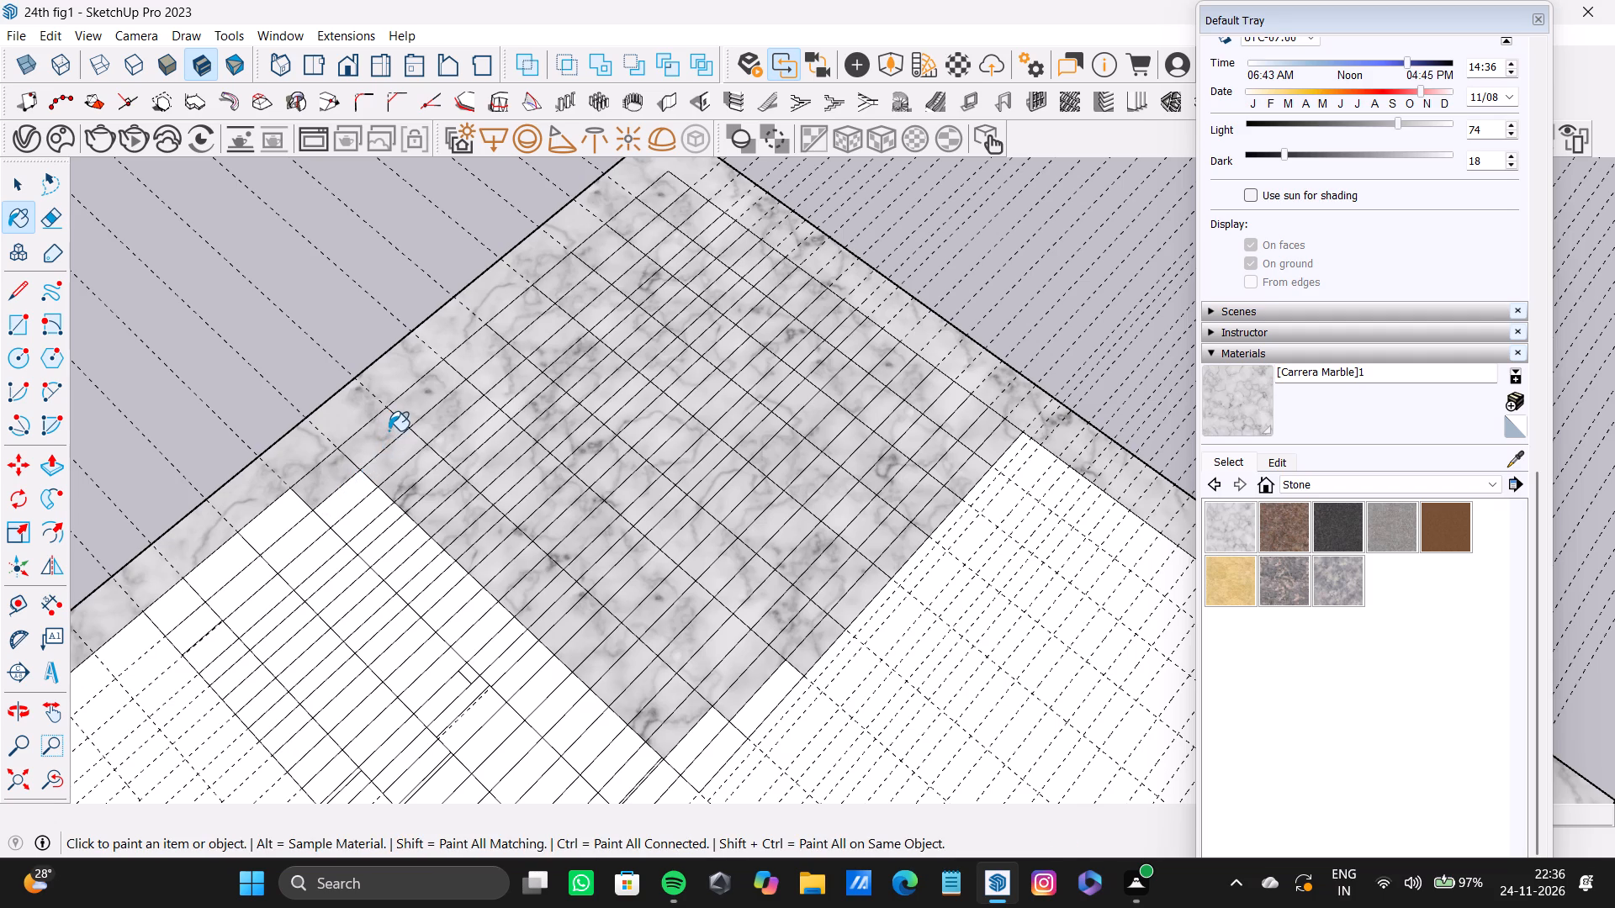
{"action": "left_click", "coordinate": [352, 486]}
{"action": "left_click", "coordinate": [364, 500]}
{"action": "left_click", "coordinate": [376, 519]}
{"action": "left_click", "coordinate": [368, 503]}
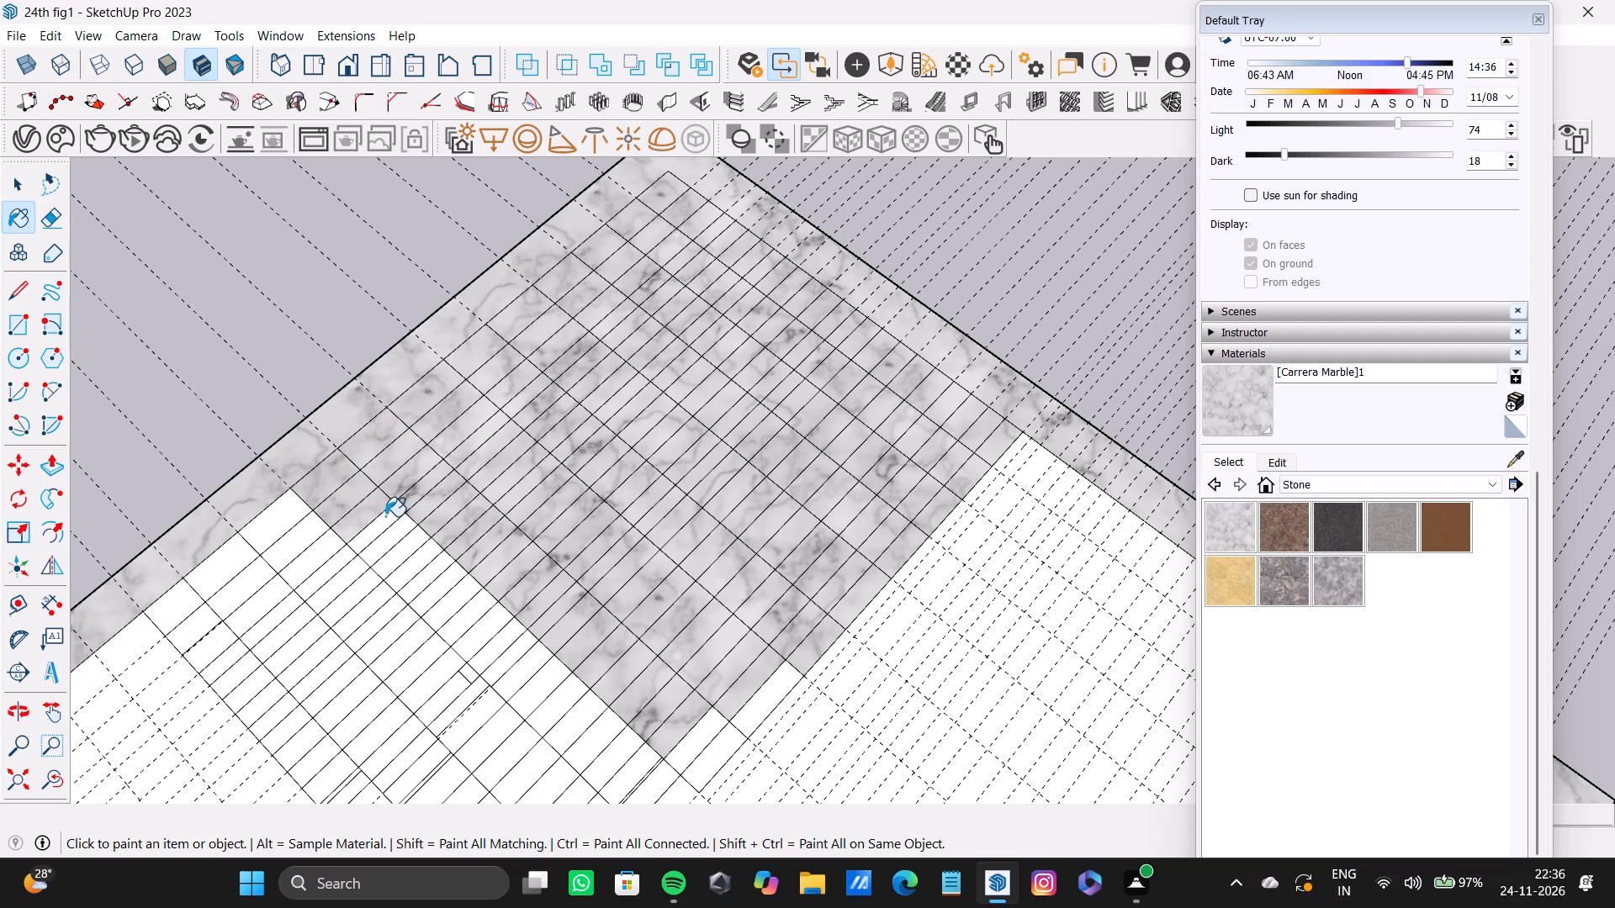
{"action": "left_click", "coordinate": [385, 516]}
{"action": "left_click", "coordinate": [393, 541]}
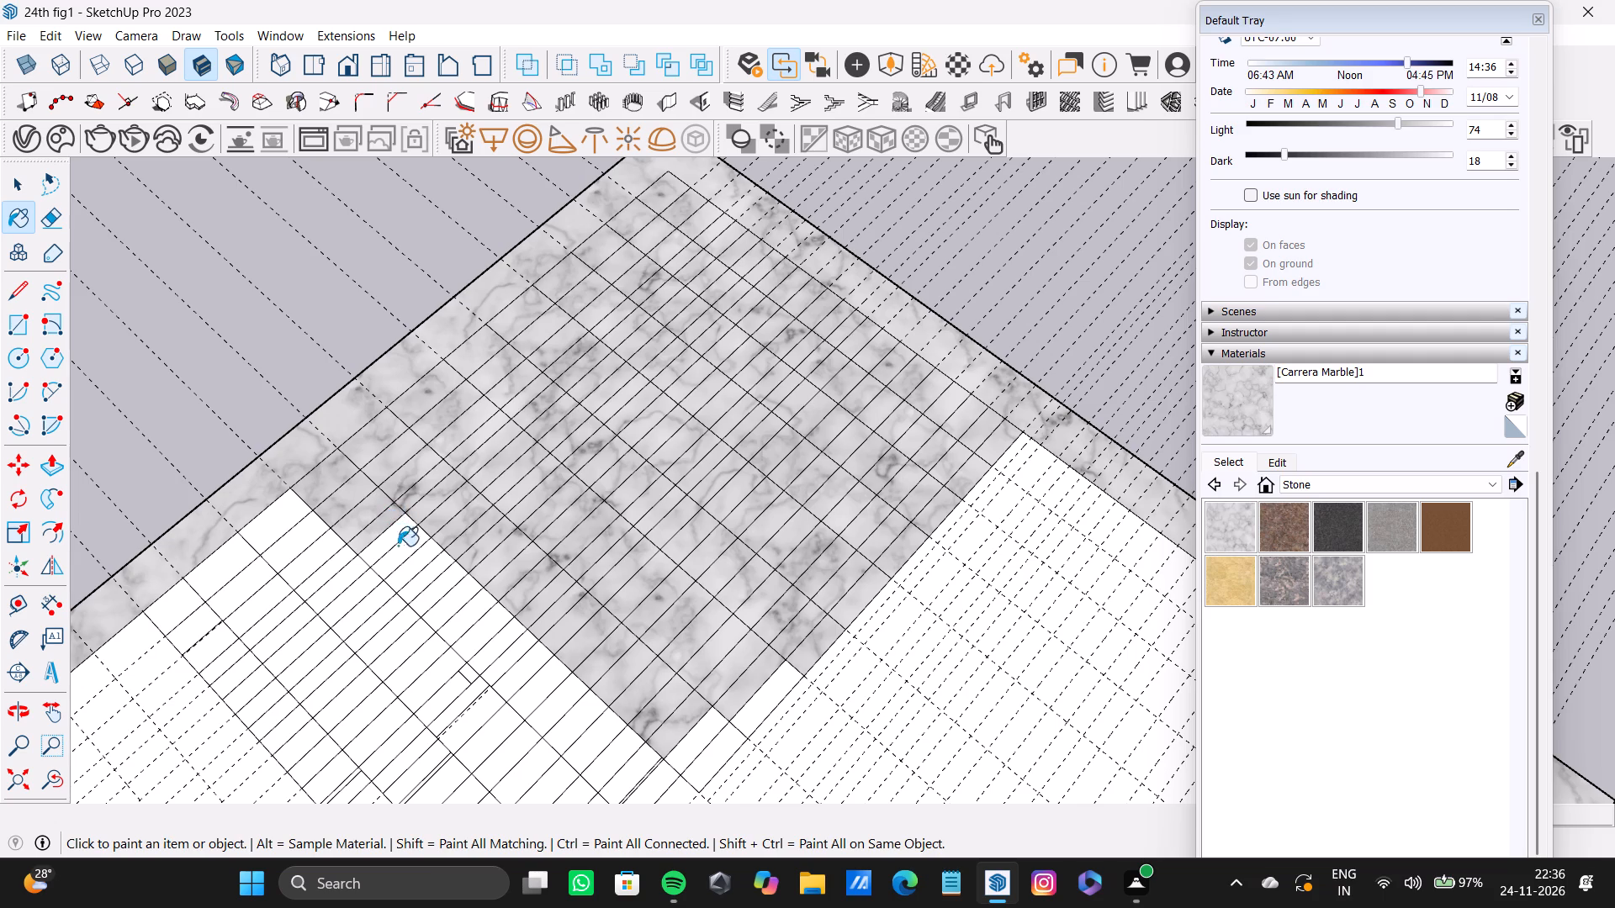
{"action": "left_click", "coordinate": [405, 554]}
{"action": "left_click", "coordinate": [426, 563]}
{"action": "left_click", "coordinate": [433, 578]}
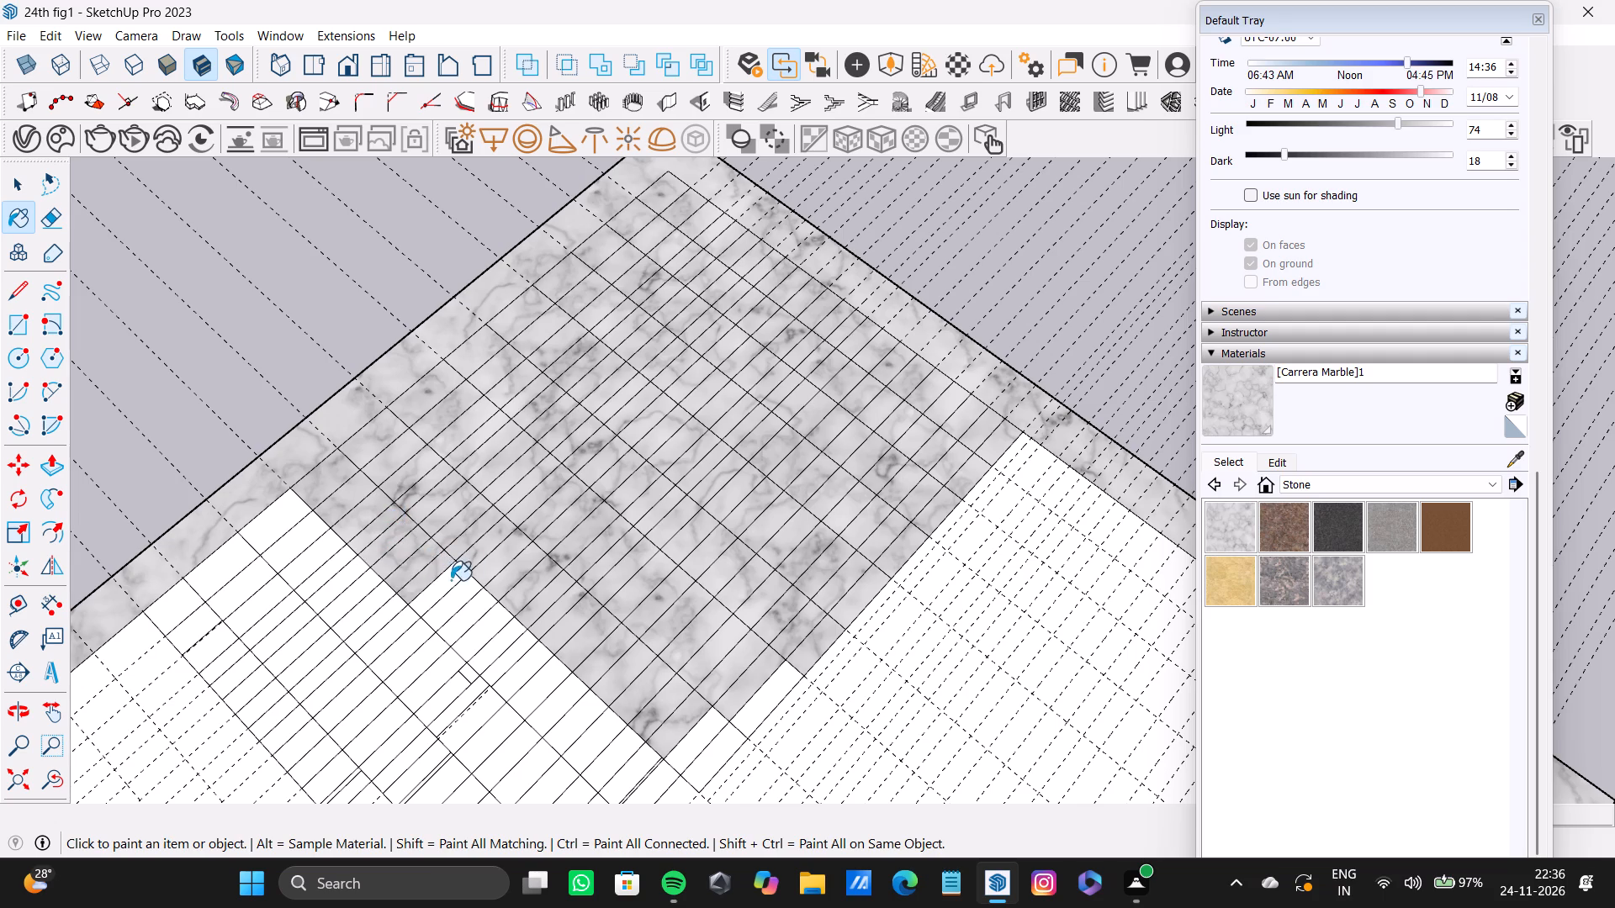
{"action": "left_click", "coordinate": [451, 580]}
{"action": "left_click", "coordinate": [466, 594]}
{"action": "left_click", "coordinate": [480, 610]}
{"action": "left_click", "coordinate": [489, 629]}
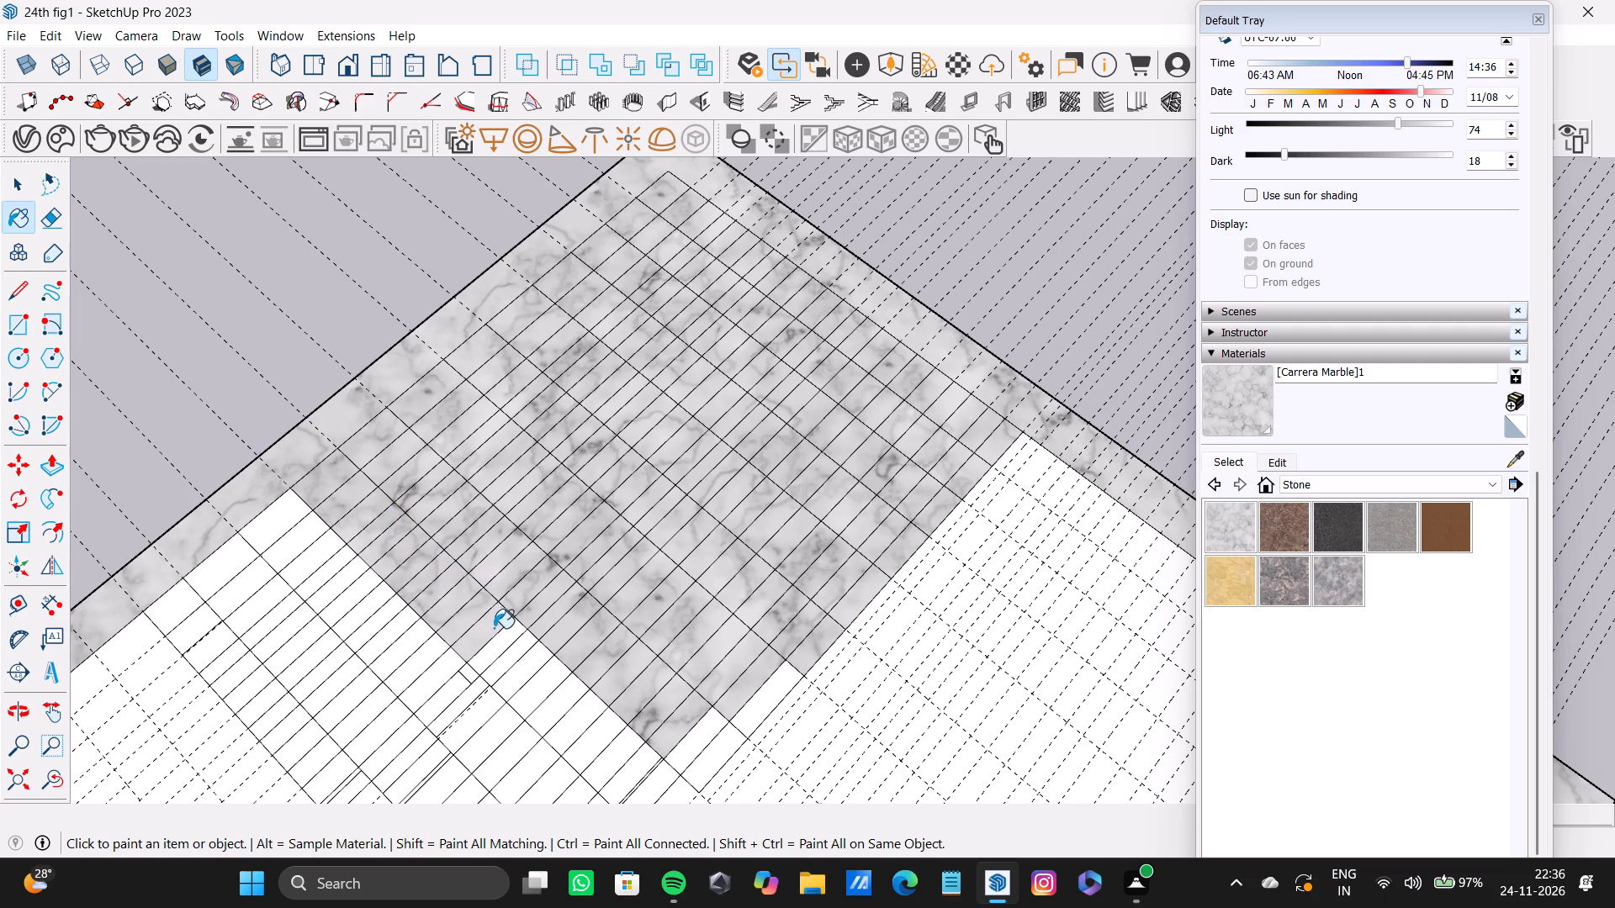
Paint the rest of the ninth row with Carrera Marble, undoing any stray paint on the large face beyond the grid.
{"action": "left_click", "coordinate": [501, 636]}
{"action": "left_click", "coordinate": [518, 652]}
{"action": "left_click", "coordinate": [537, 663]}
{"action": "left_click", "coordinate": [548, 676]}
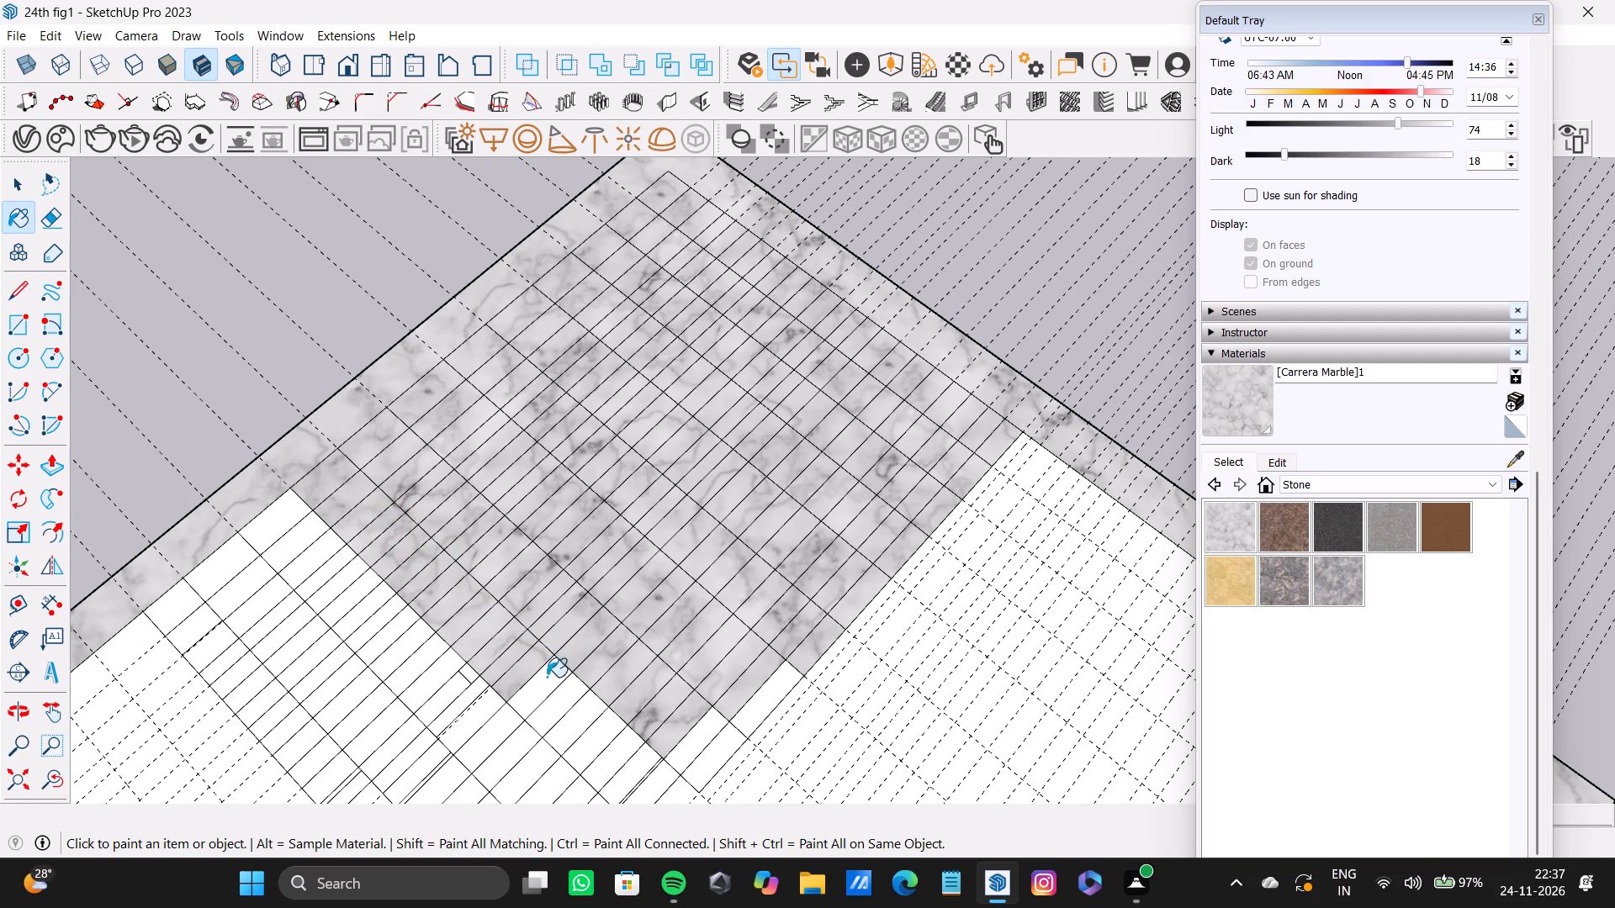
{"action": "left_click", "coordinate": [563, 696]}
{"action": "left_click", "coordinate": [578, 718]}
{"action": "left_click", "coordinate": [598, 742]}
{"action": "left_click", "coordinate": [614, 761]}
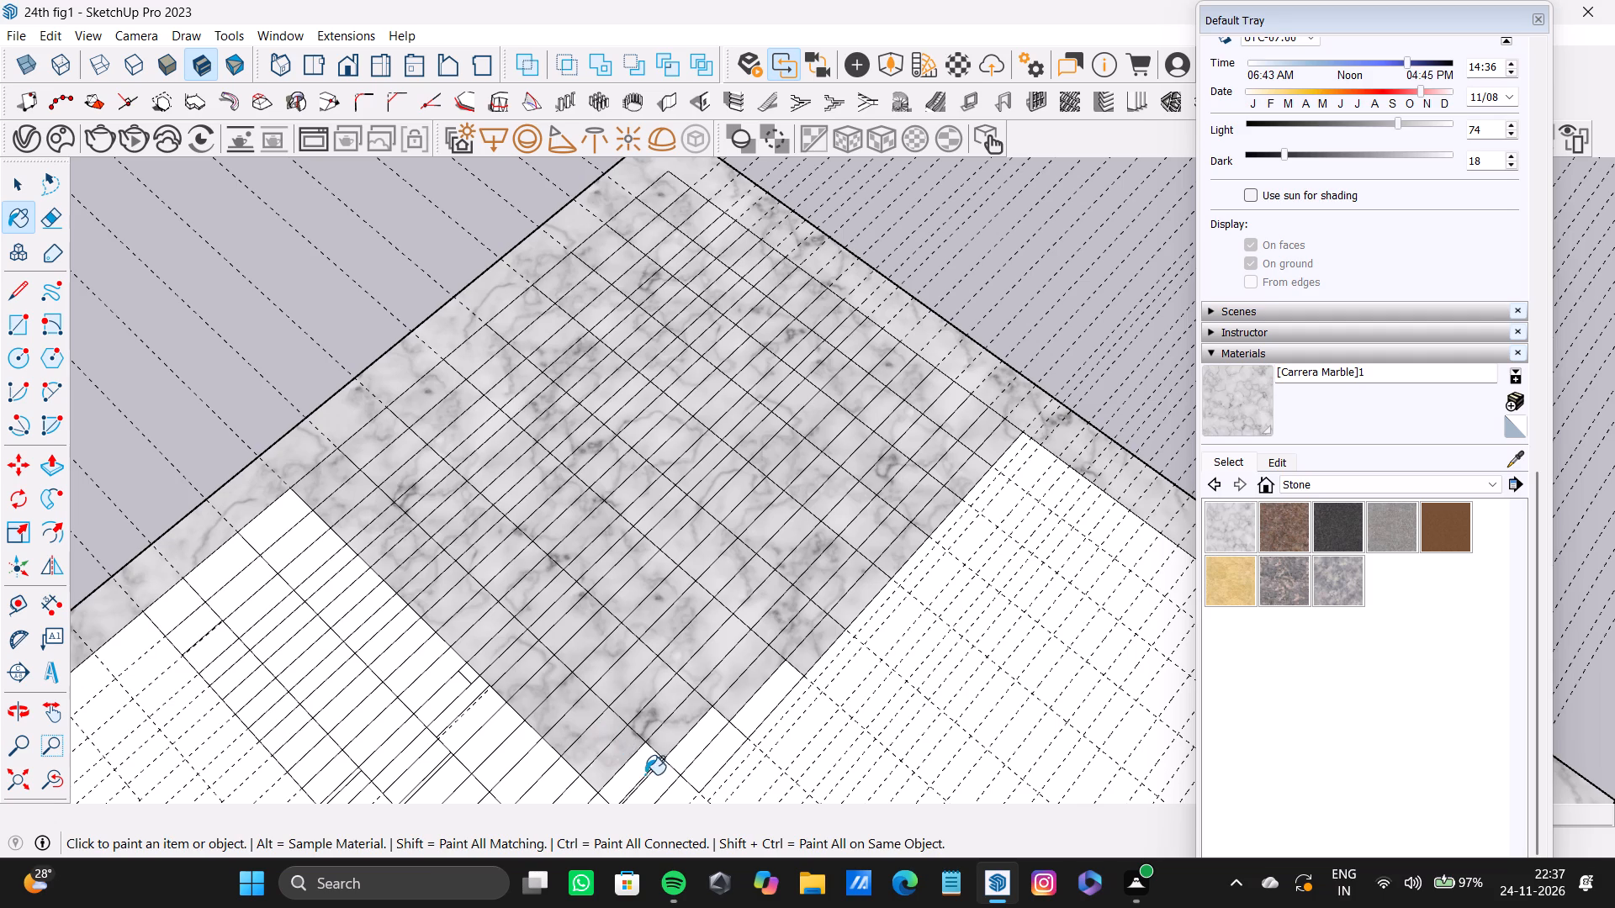
{"action": "left_click", "coordinate": [642, 762]}
{"action": "left_click", "coordinate": [660, 779]}
{"action": "left_click", "coordinate": [687, 797]}
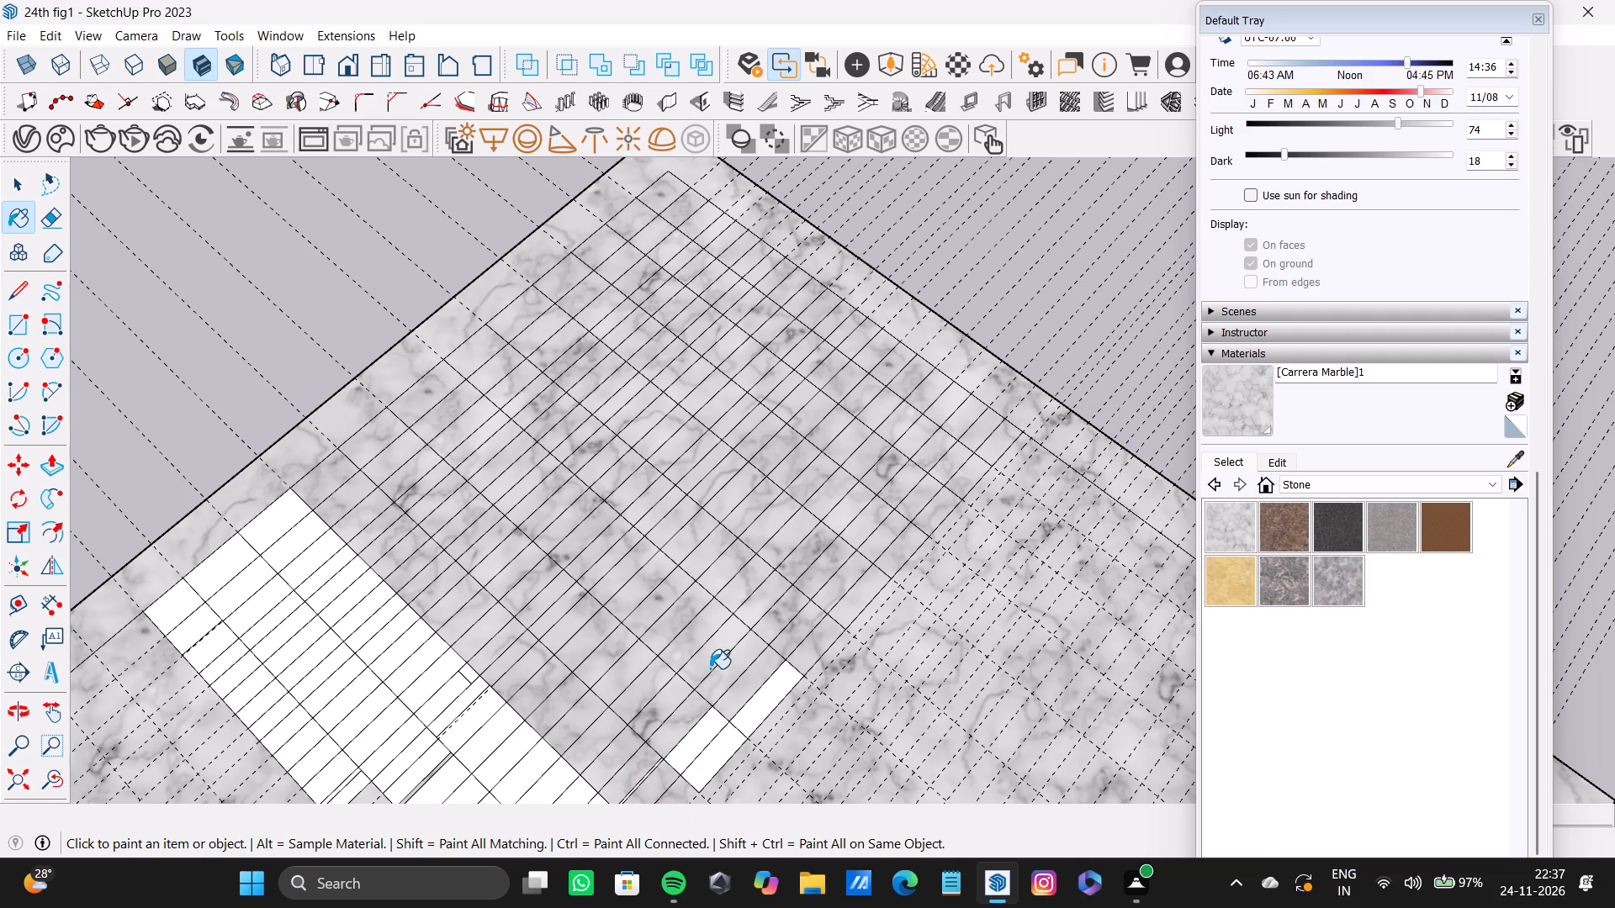
{"action": "key", "text": "ctrl+z"}
Paint the last unpainted cells at the eighth-row end of the outermost columns with Carrera Marble.
{"action": "left_click", "coordinate": [778, 694]}
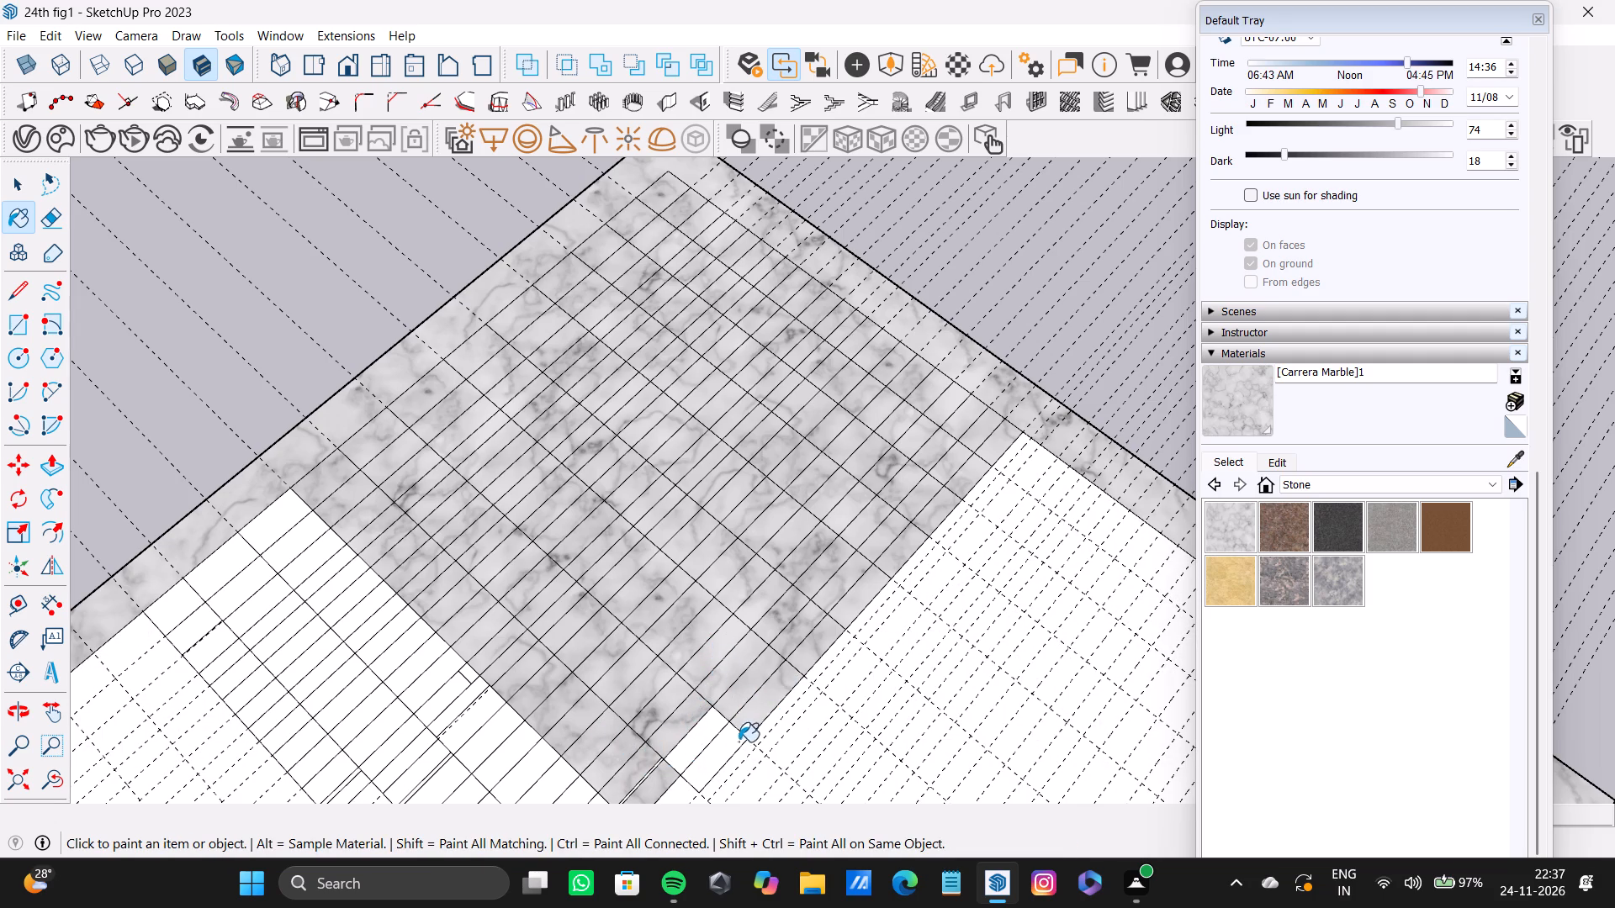
{"action": "left_click", "coordinate": [730, 742]}
{"action": "left_click", "coordinate": [709, 737]}
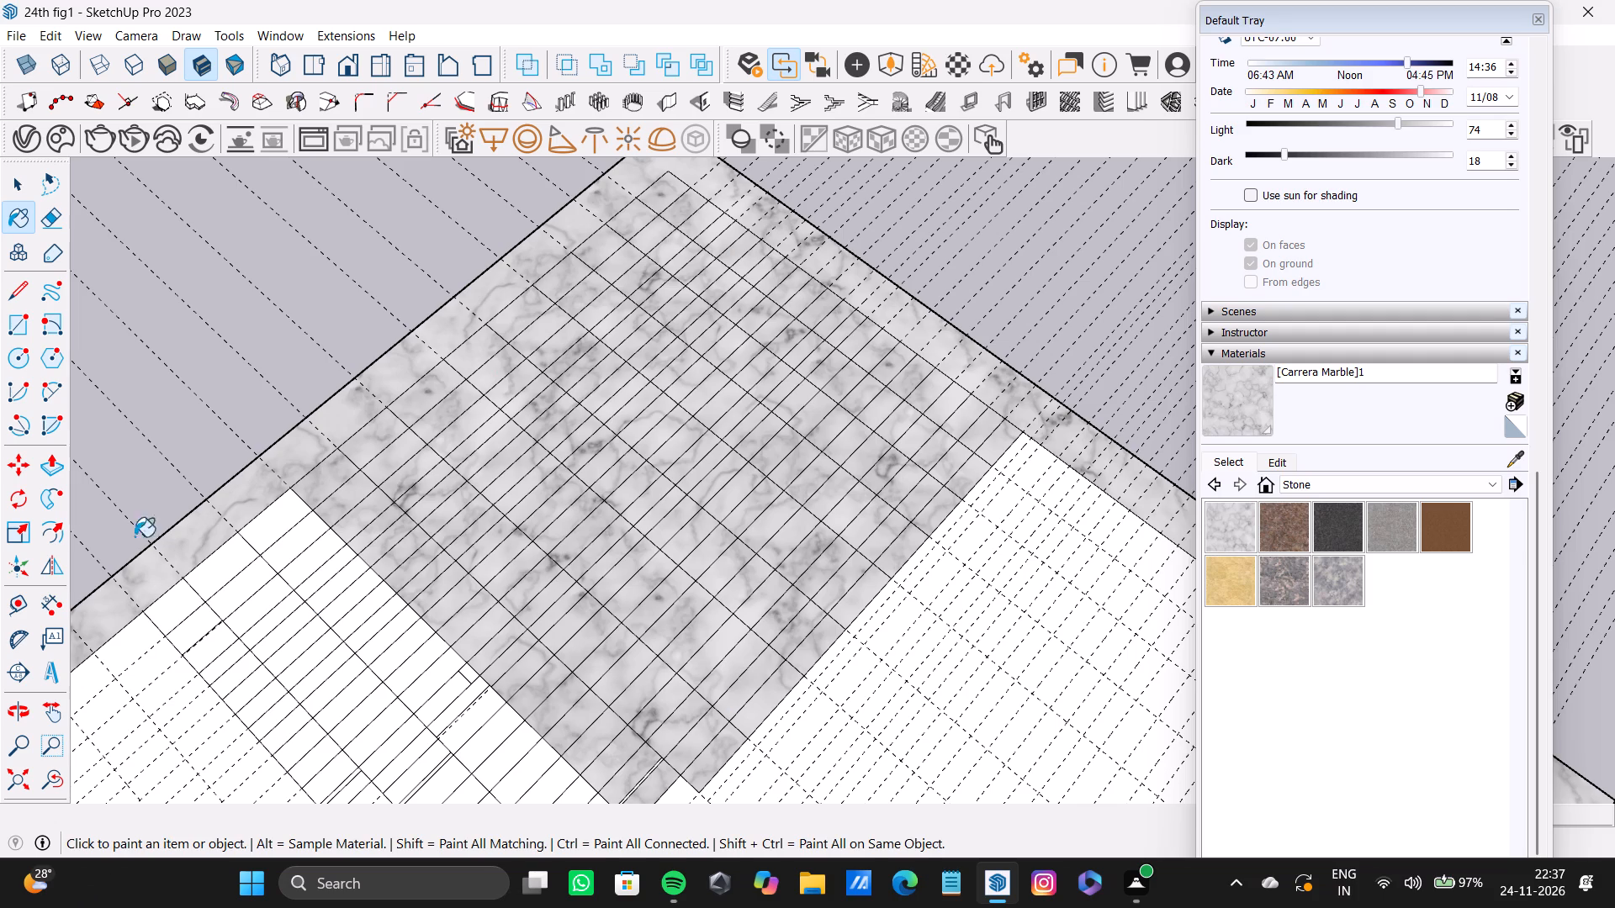
Paint the first few columns' cells in the rows beyond the ninth with Carrera Marble.
{"action": "left_click", "coordinate": [167, 615]}
{"action": "left_click", "coordinate": [189, 583]}
{"action": "left_click", "coordinate": [257, 532]}
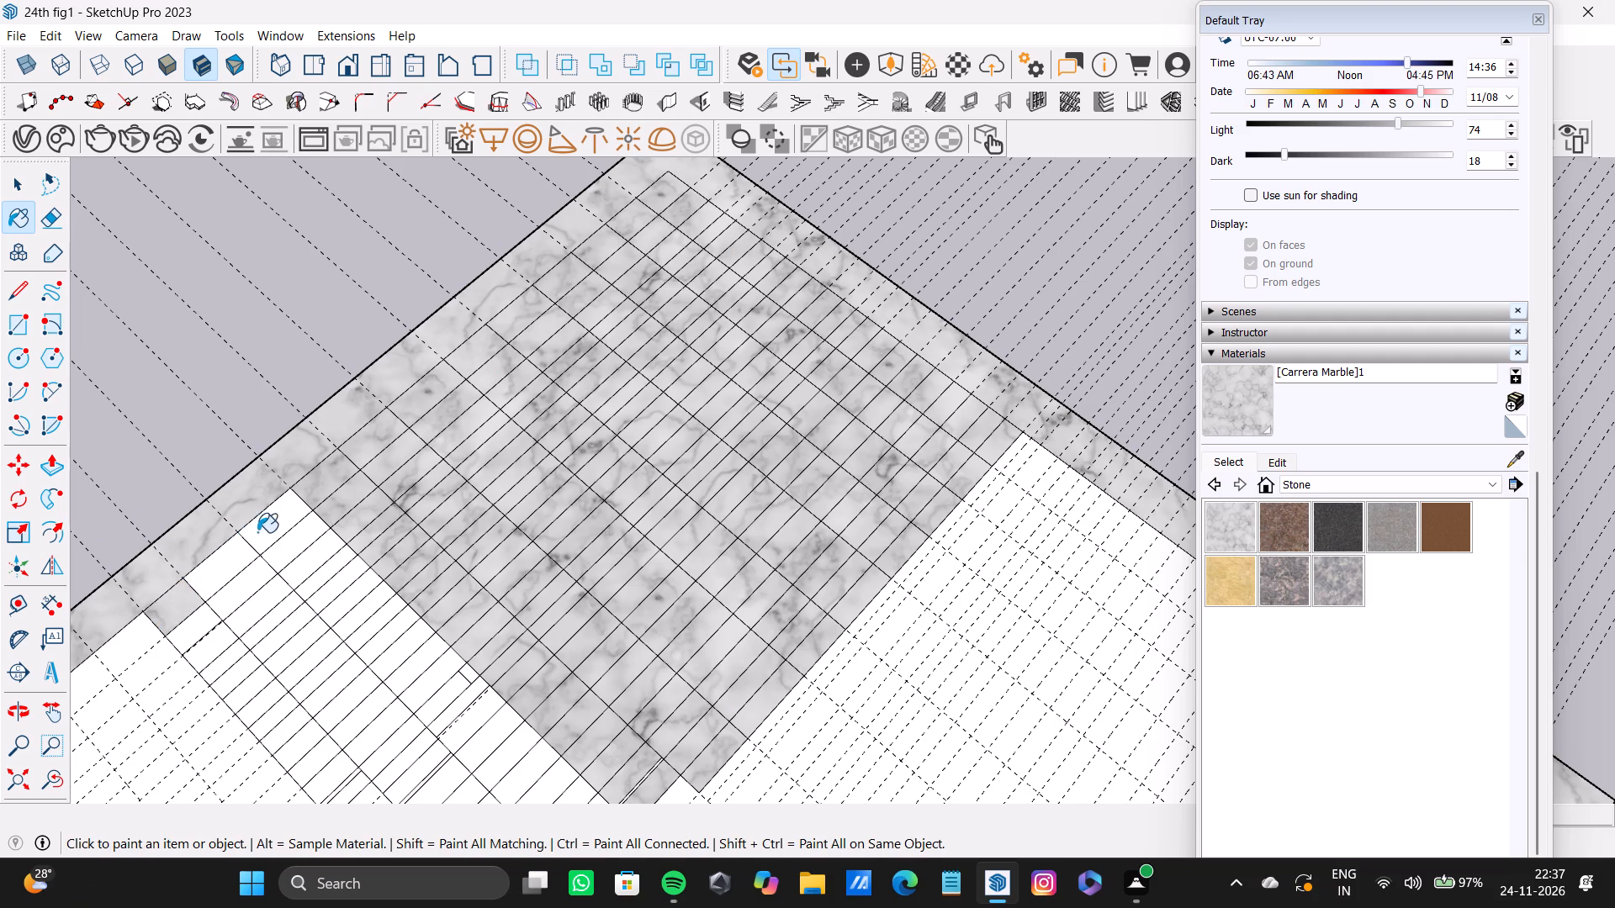
{"action": "left_click", "coordinate": [212, 568]}
{"action": "left_click", "coordinate": [287, 545]}
{"action": "left_click", "coordinate": [256, 573]}
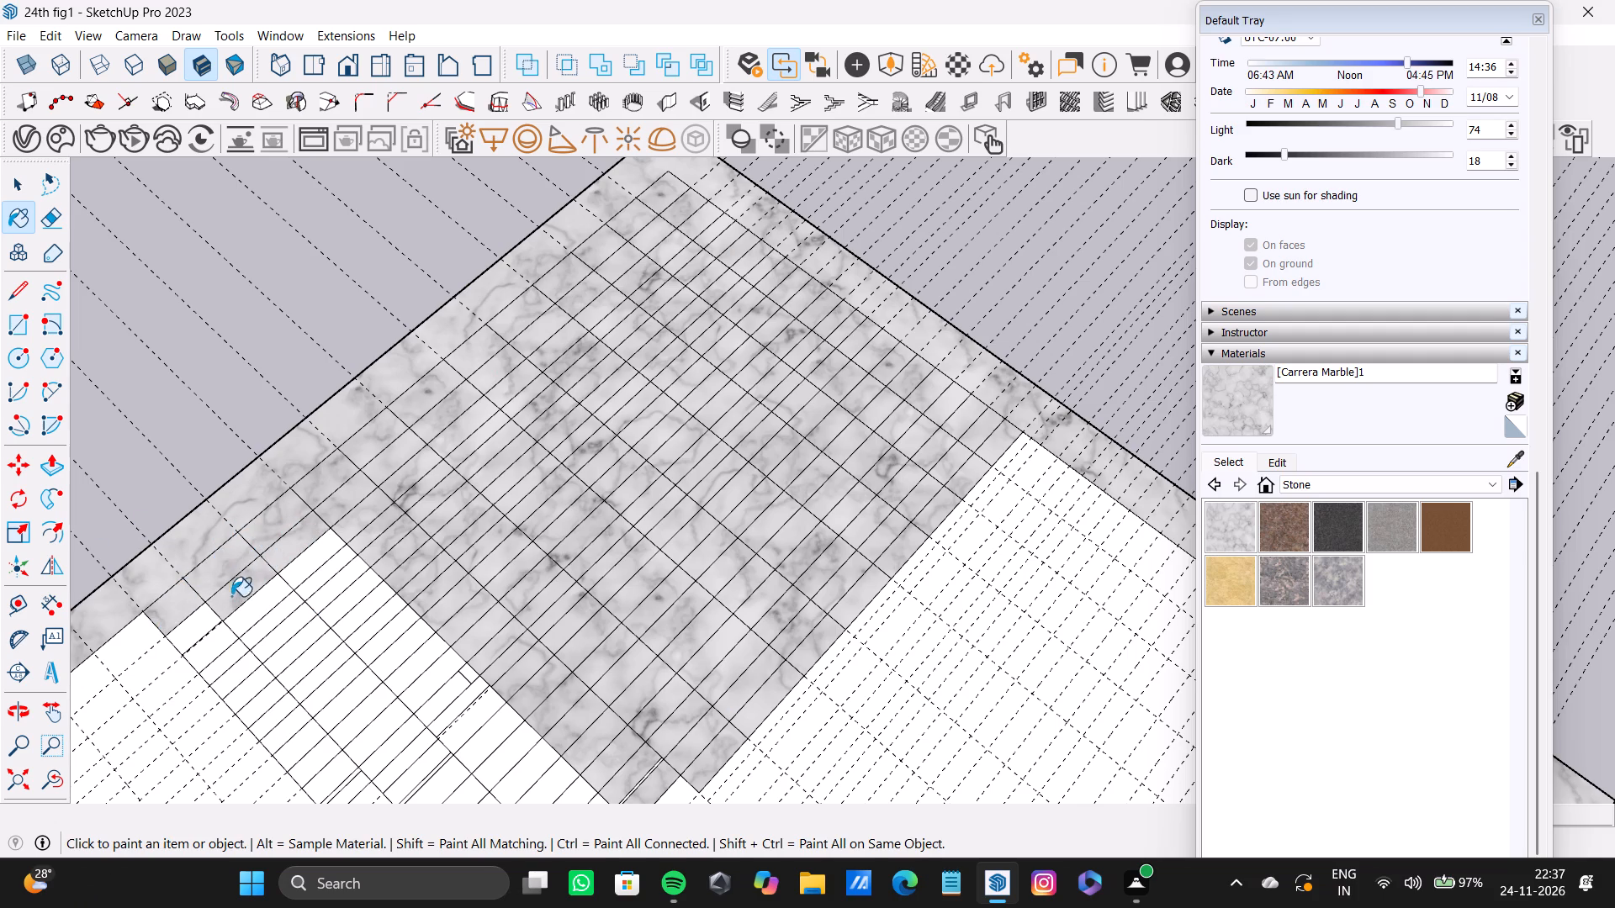
{"action": "left_click", "coordinate": [199, 637]}
{"action": "left_click", "coordinate": [203, 651]}
{"action": "left_click", "coordinate": [241, 618]}
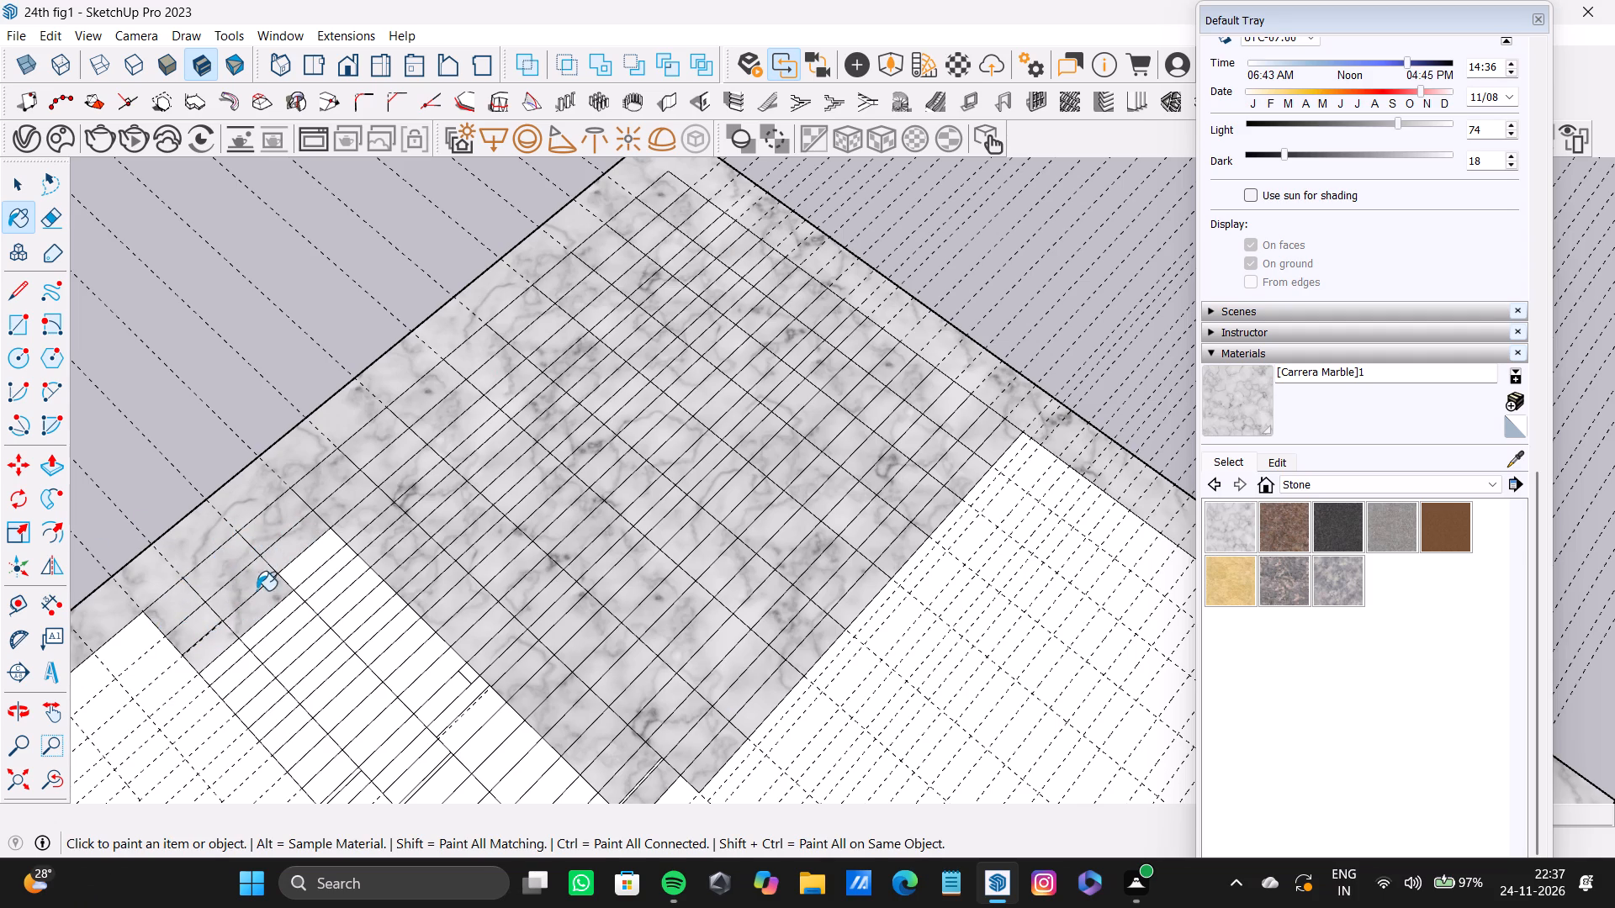
{"action": "left_click", "coordinate": [298, 571]}
Paint the adjoining cells in the next columns of the rows beyond the ninth with Carrera Marble.
{"action": "left_click", "coordinate": [227, 677]}
{"action": "left_click", "coordinate": [250, 636]}
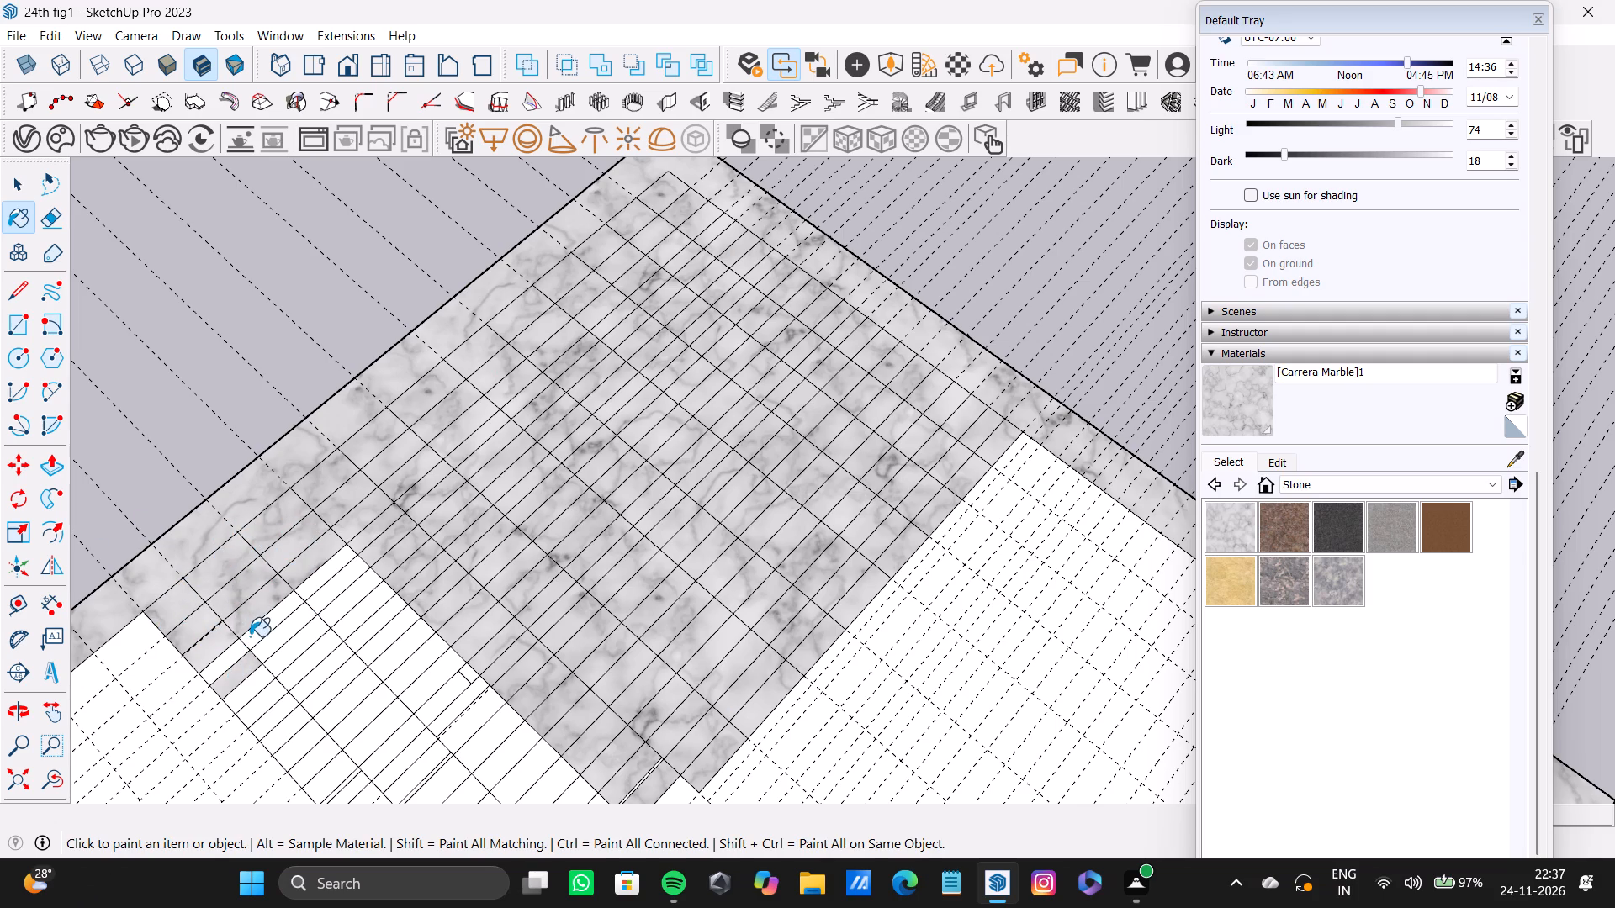
{"action": "left_click", "coordinate": [268, 652]}
{"action": "left_click", "coordinate": [234, 654]}
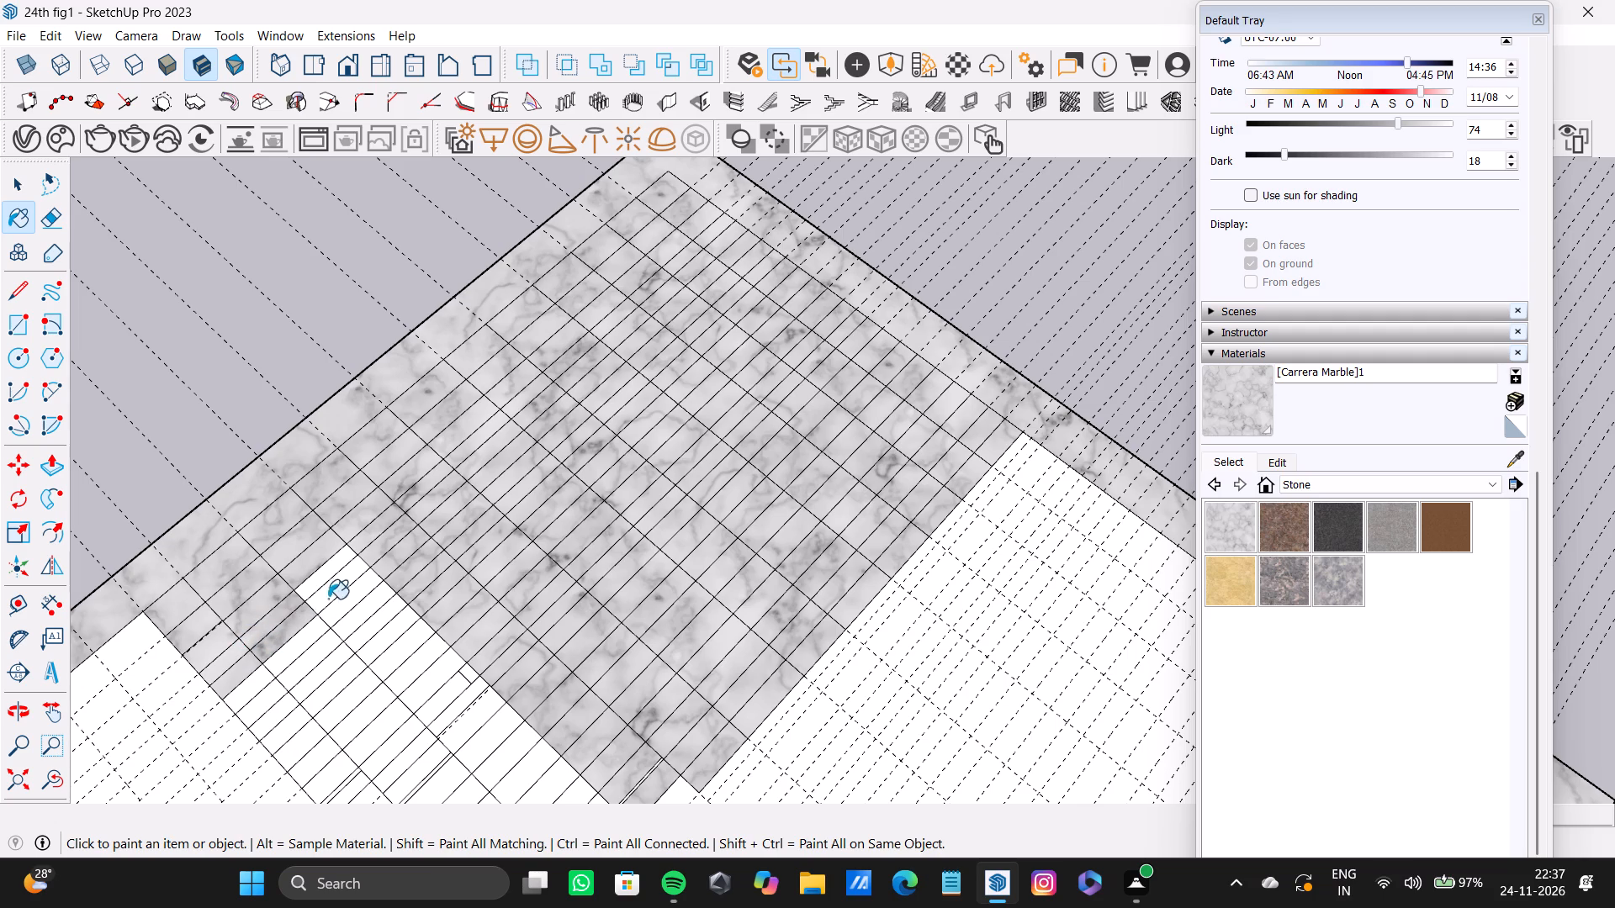
{"action": "left_click", "coordinate": [320, 582]}
{"action": "left_click", "coordinate": [327, 597]}
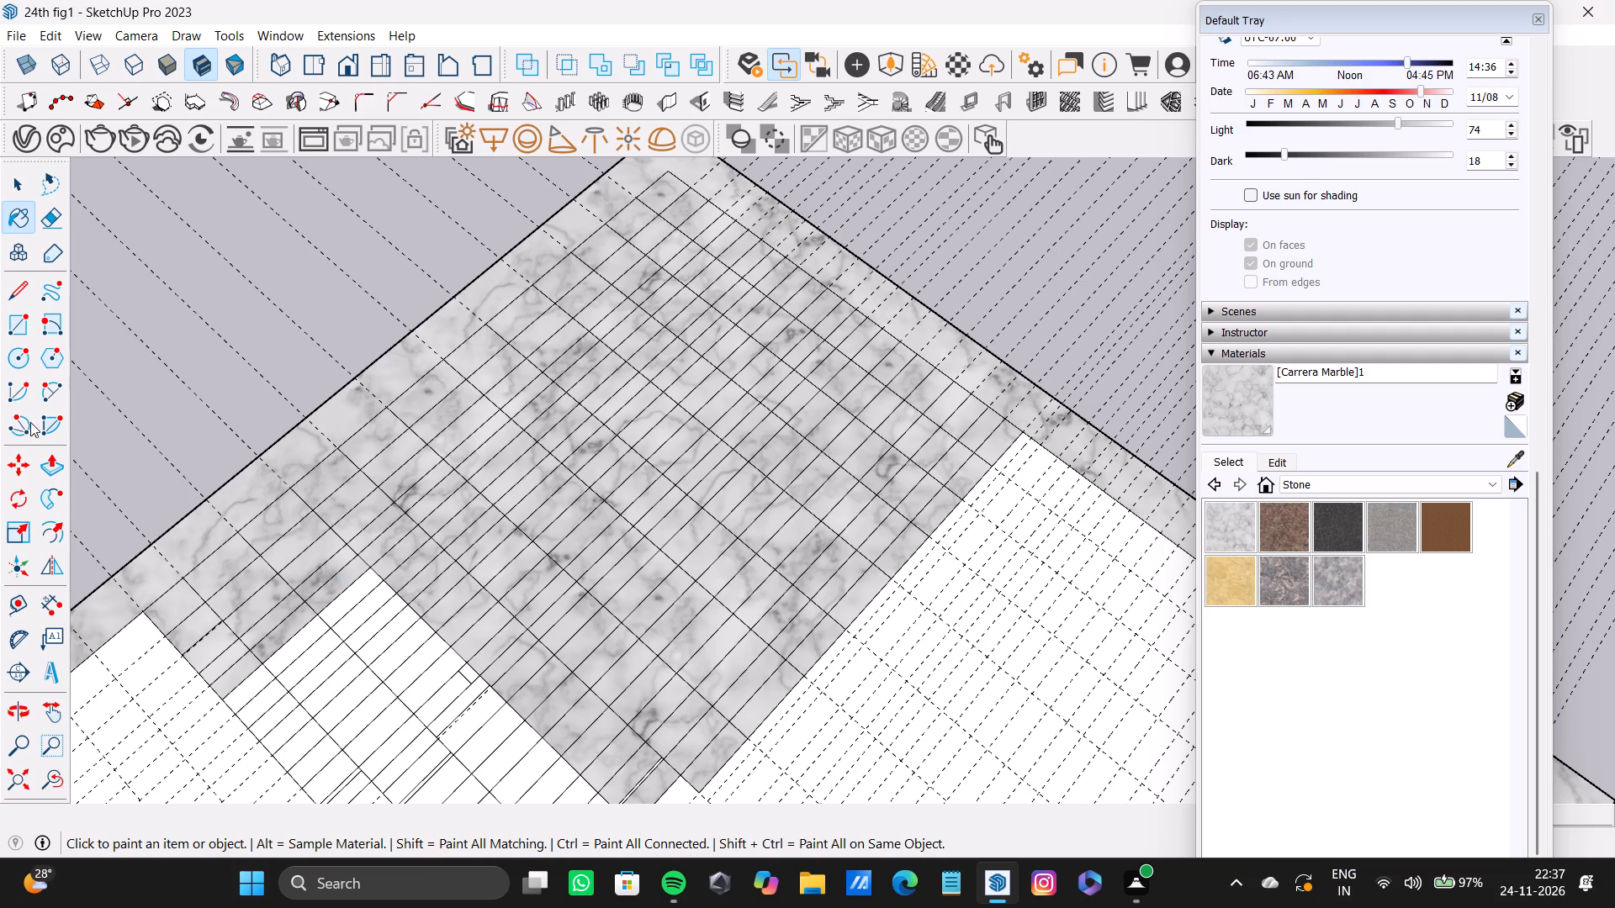
Paint the first white cells at the inner corner of the remaining unpainted block and its neighbouring column with Carrera Marble.
{"action": "scroll", "coordinate": [342, 625], "scroll_direction": "up", "scroll_amount": 4}
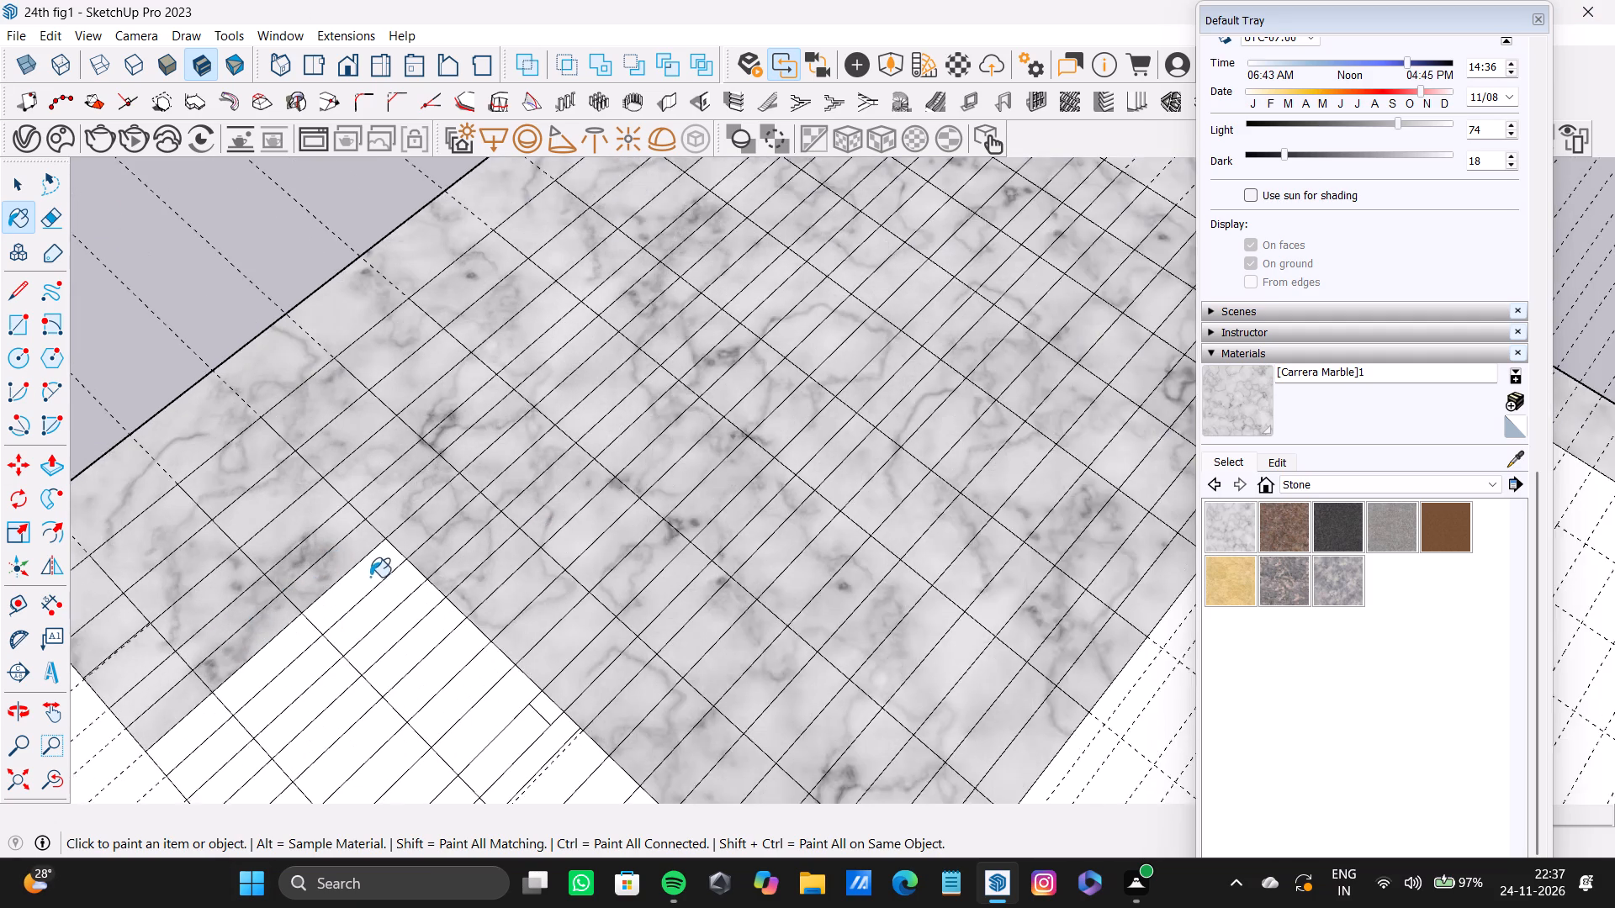
{"action": "scroll", "coordinate": [370, 577], "scroll_direction": "up", "scroll_amount": 4}
{"action": "left_click", "coordinate": [371, 574]}
{"action": "left_click", "coordinate": [392, 604]}
{"action": "left_click", "coordinate": [233, 678]}
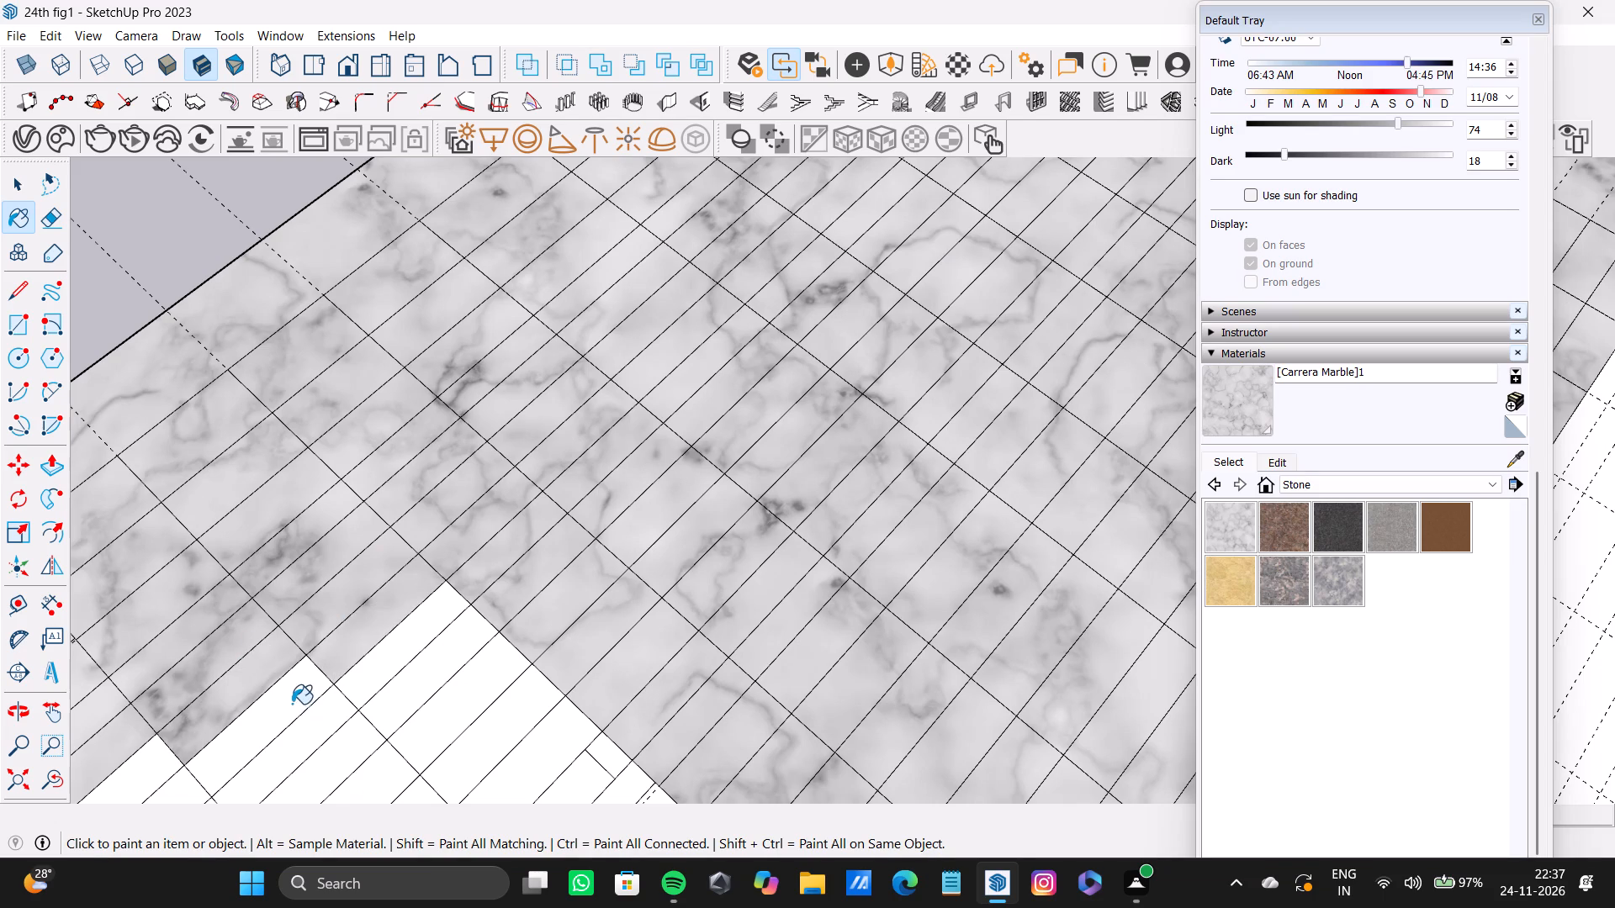
{"action": "left_click", "coordinate": [290, 700]}
{"action": "scroll", "coordinate": [289, 700], "scroll_direction": "down", "scroll_amount": 9}
{"action": "left_click", "coordinate": [216, 736]}
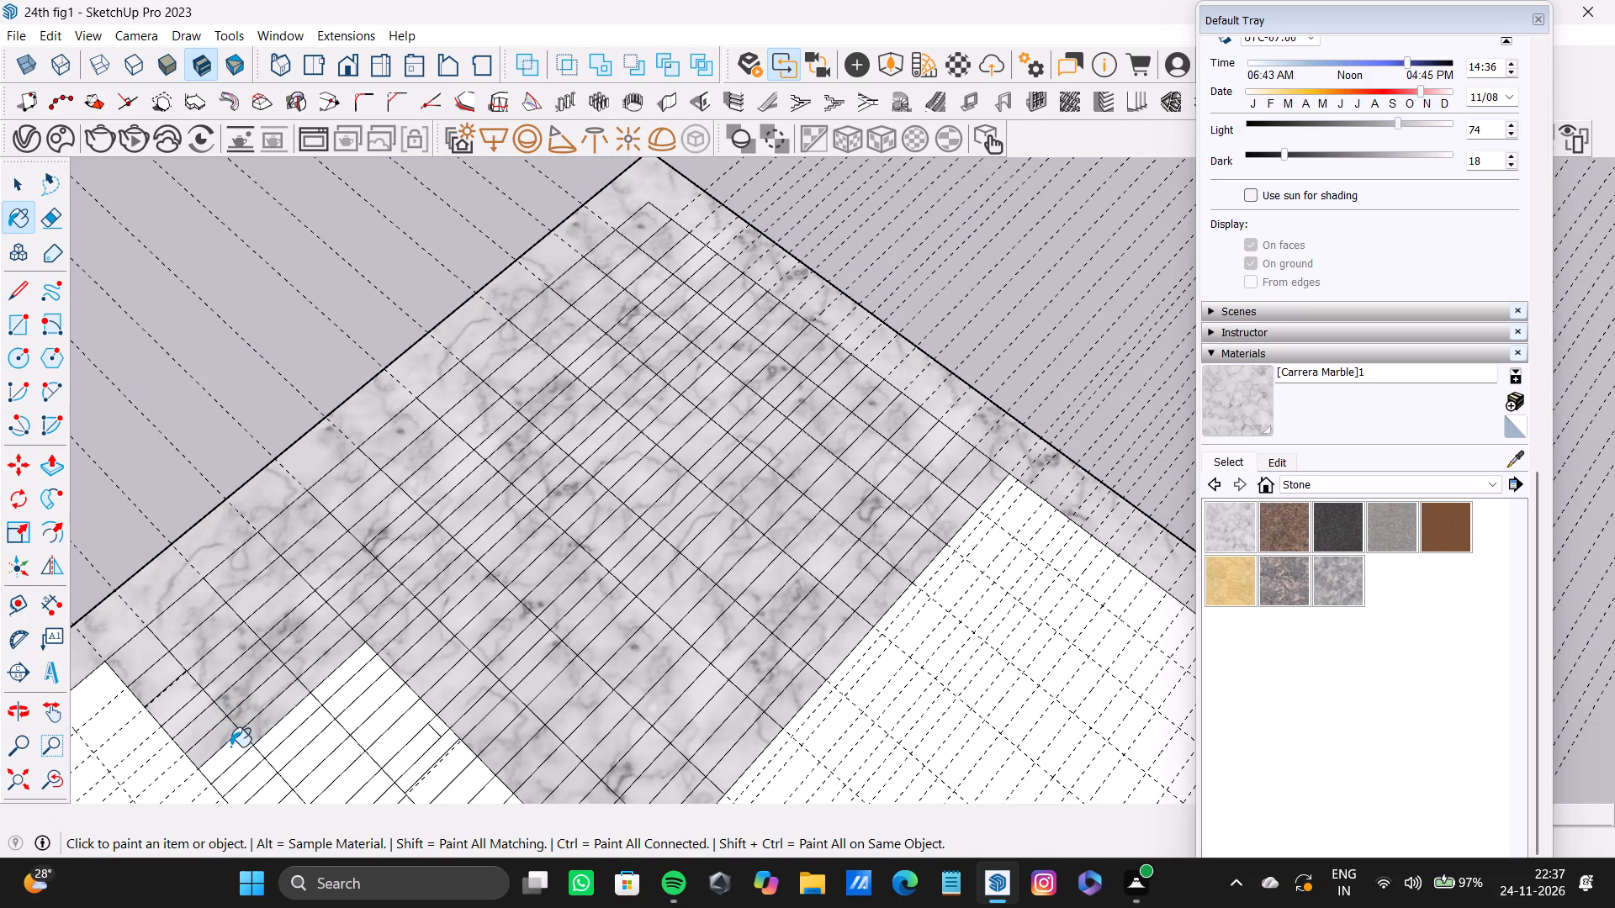
{"action": "left_click", "coordinate": [233, 748]}
{"action": "left_click", "coordinate": [273, 740]}
{"action": "left_click", "coordinate": [350, 677]}
{"action": "left_click", "coordinate": [357, 691]}
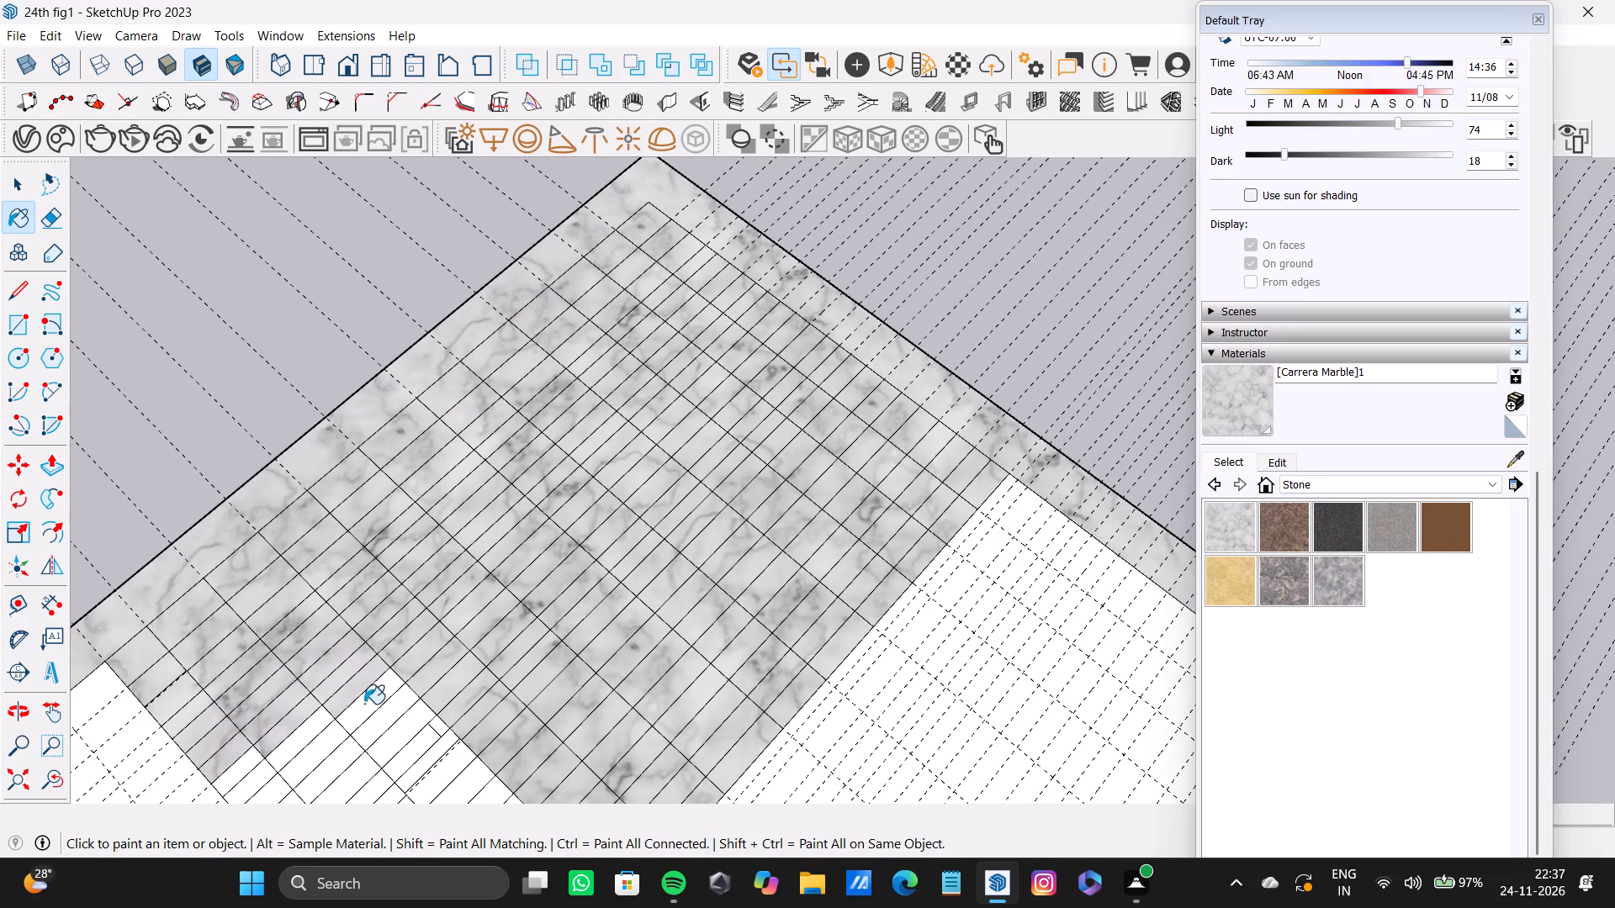
Continue Carrera Marble down the column beside the finished area to the dashed guide, and paint the next cells in the adjoining column.
{"action": "left_click", "coordinate": [383, 694]}
{"action": "left_click", "coordinate": [399, 708]}
{"action": "left_click", "coordinate": [409, 716]}
{"action": "left_click", "coordinate": [427, 742]}
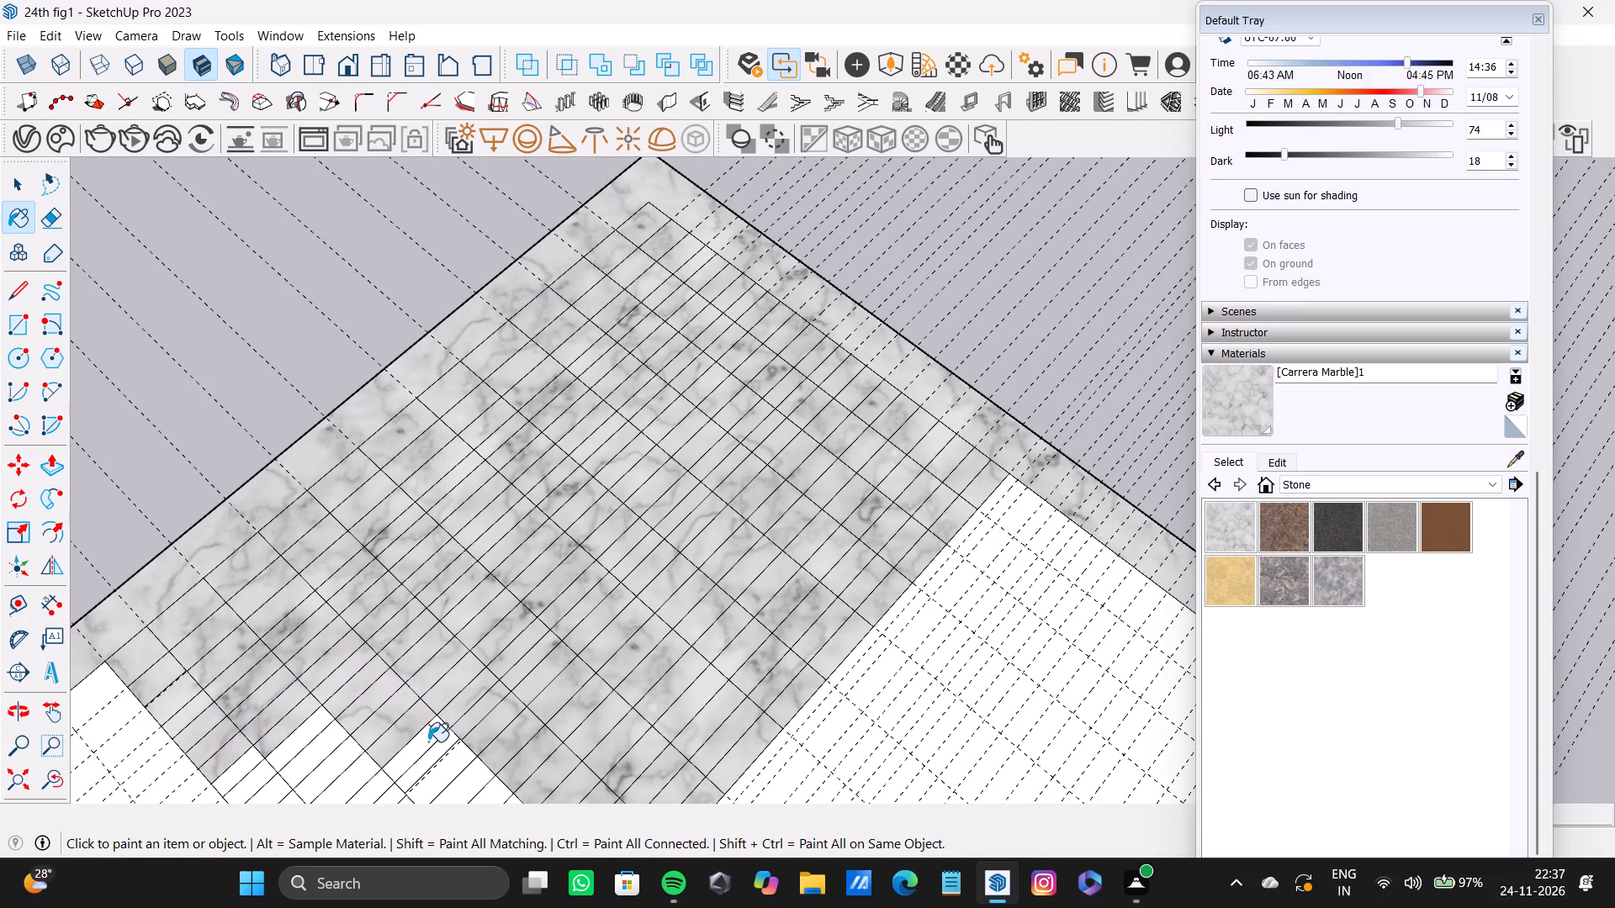
{"action": "left_click", "coordinate": [442, 730]}
{"action": "left_click", "coordinate": [458, 753]}
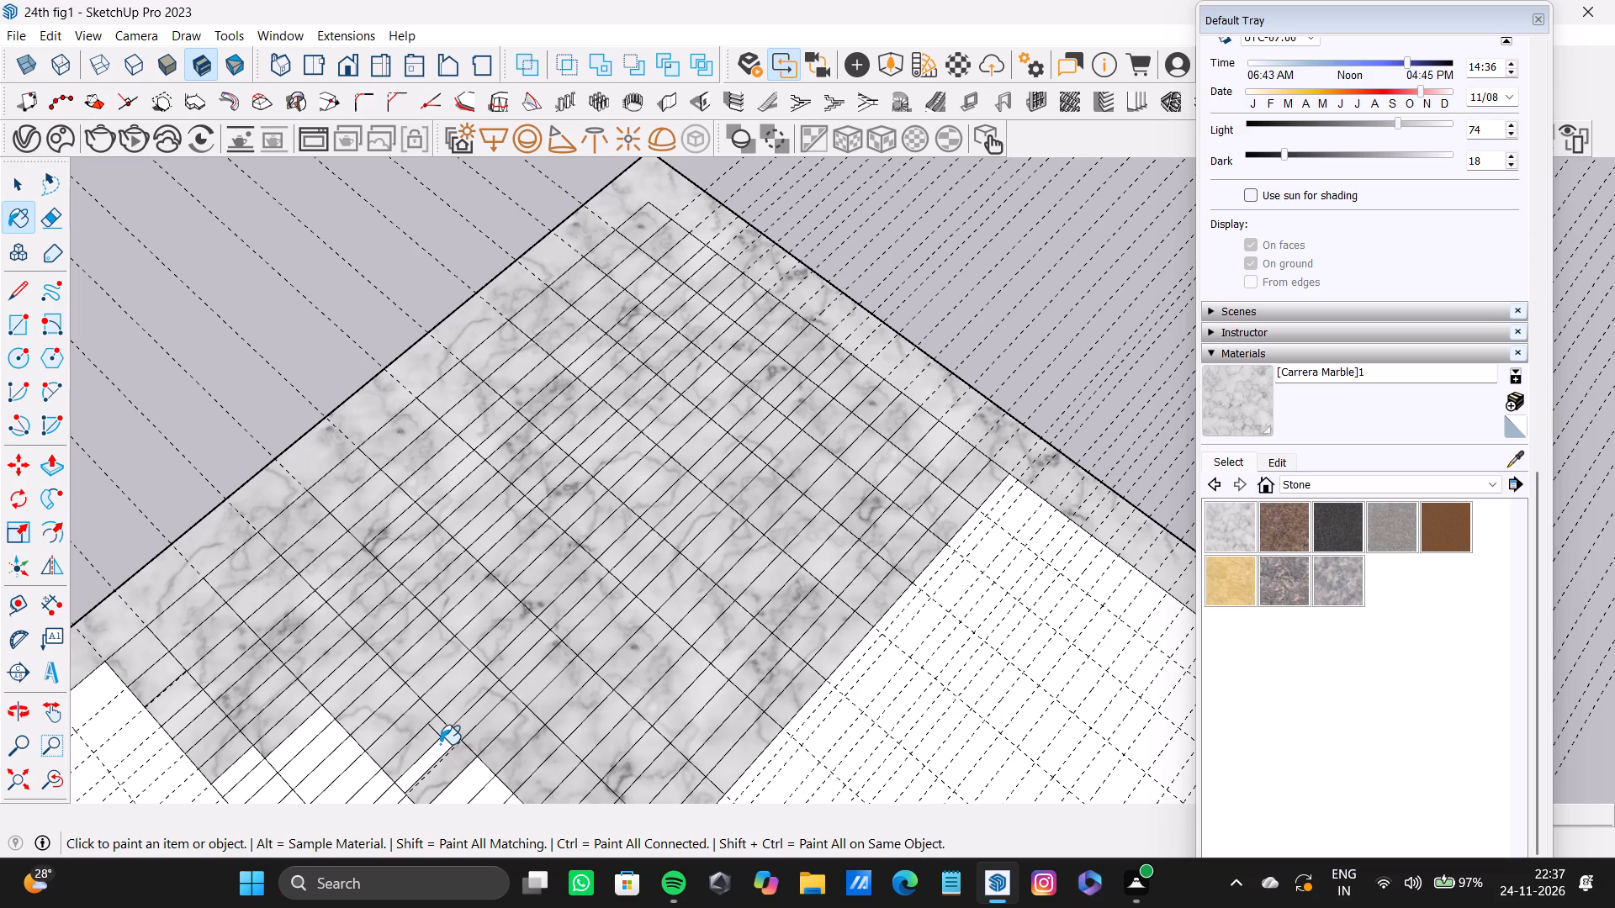
{"action": "left_click", "coordinate": [440, 744]}
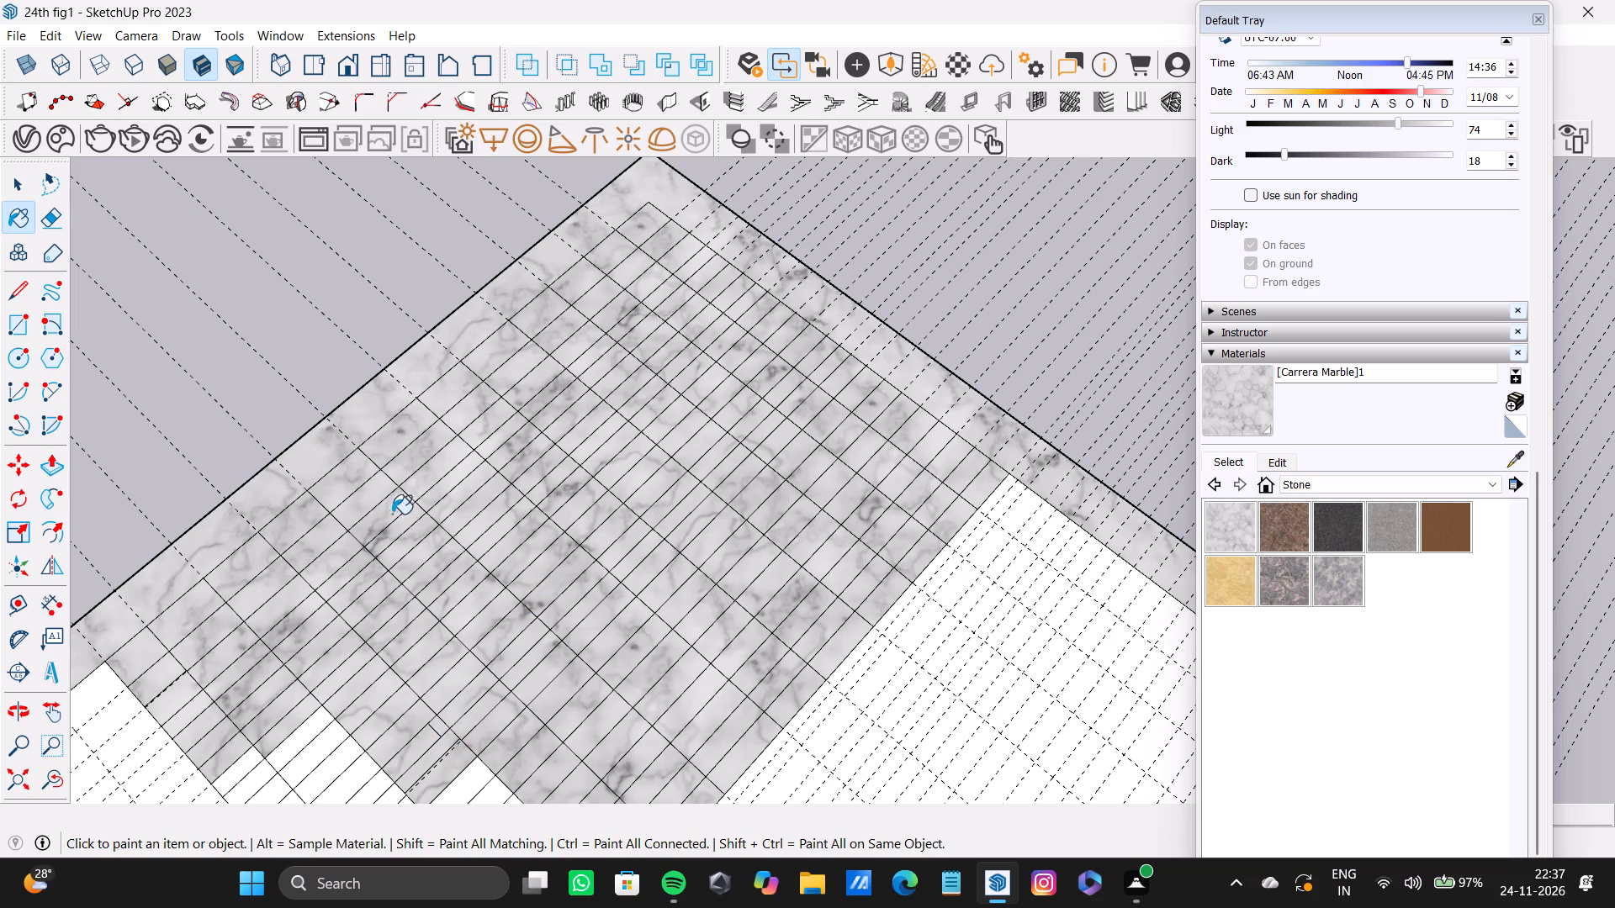
{"action": "left_click", "coordinate": [310, 733]}
{"action": "left_click", "coordinate": [328, 747]}
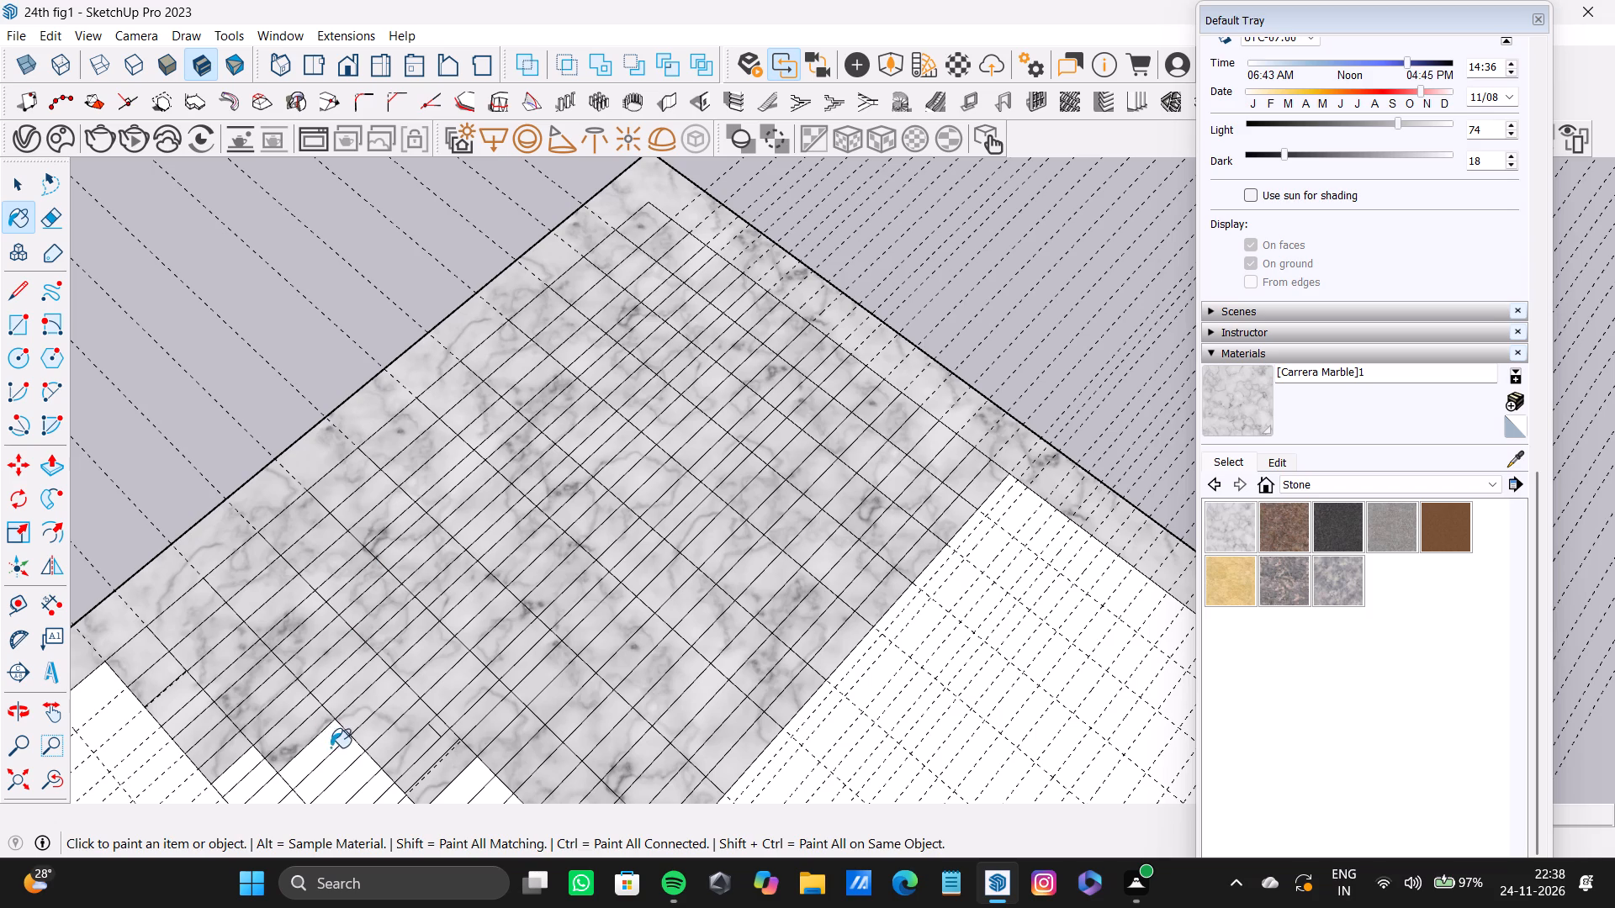
{"action": "left_click", "coordinate": [341, 758]}
{"action": "left_click", "coordinate": [357, 762]}
Paint the outermost column's remaining cells and the adjoining cells of the next column with Carrera Marble.
{"action": "scroll", "coordinate": [369, 745], "scroll_direction": "down", "scroll_amount": 5}
{"action": "middle_click_drag", "start_coordinate": [298, 701], "coordinate": [109, 646]}
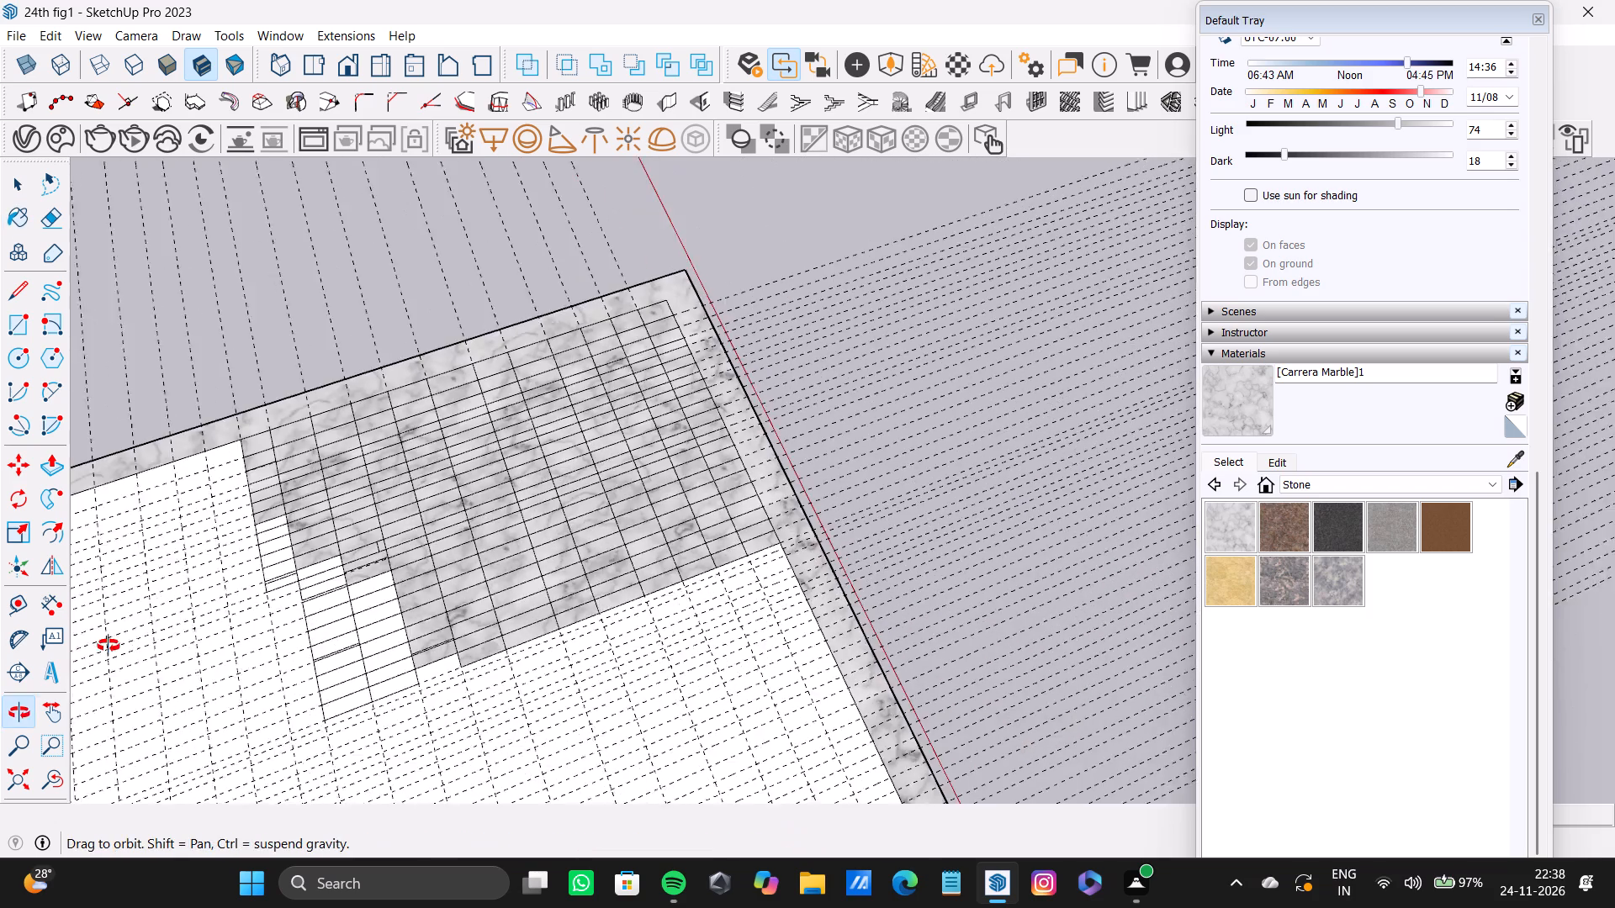
{"action": "middle_click_drag", "start_coordinate": [109, 646], "coordinate": [106, 644]}
{"action": "scroll", "coordinate": [278, 547], "scroll_direction": "up", "scroll_amount": 7}
{"action": "left_click", "coordinate": [270, 481]}
{"action": "left_click", "coordinate": [297, 499]}
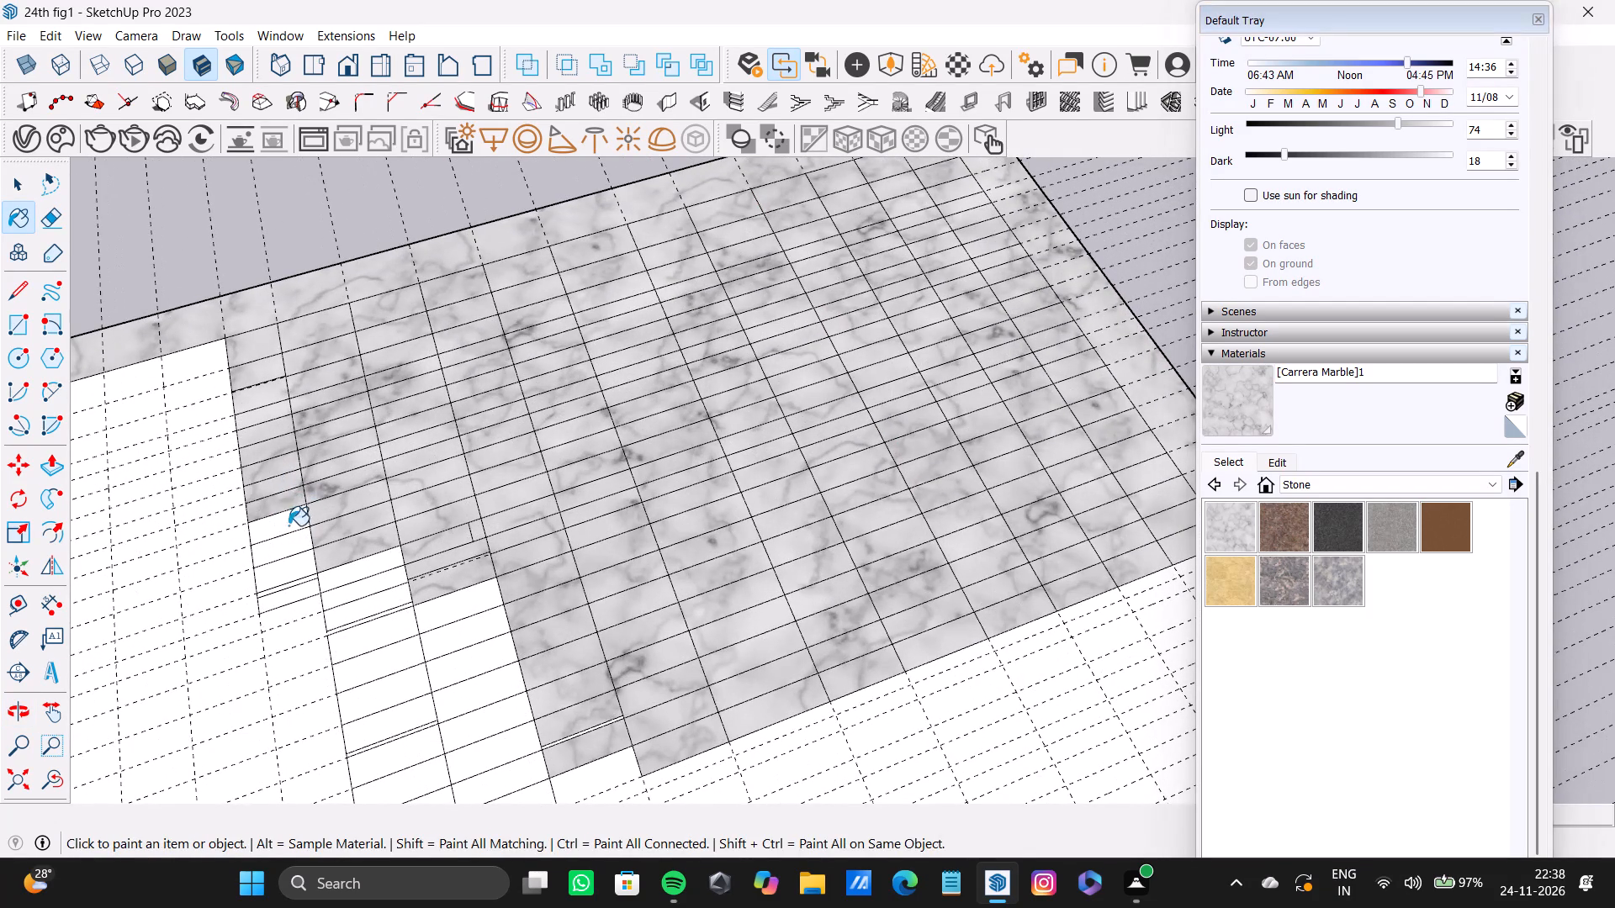
{"action": "left_click", "coordinate": [288, 530]}
{"action": "left_click", "coordinate": [292, 549]}
{"action": "left_click", "coordinate": [293, 573]}
{"action": "left_click", "coordinate": [299, 598]}
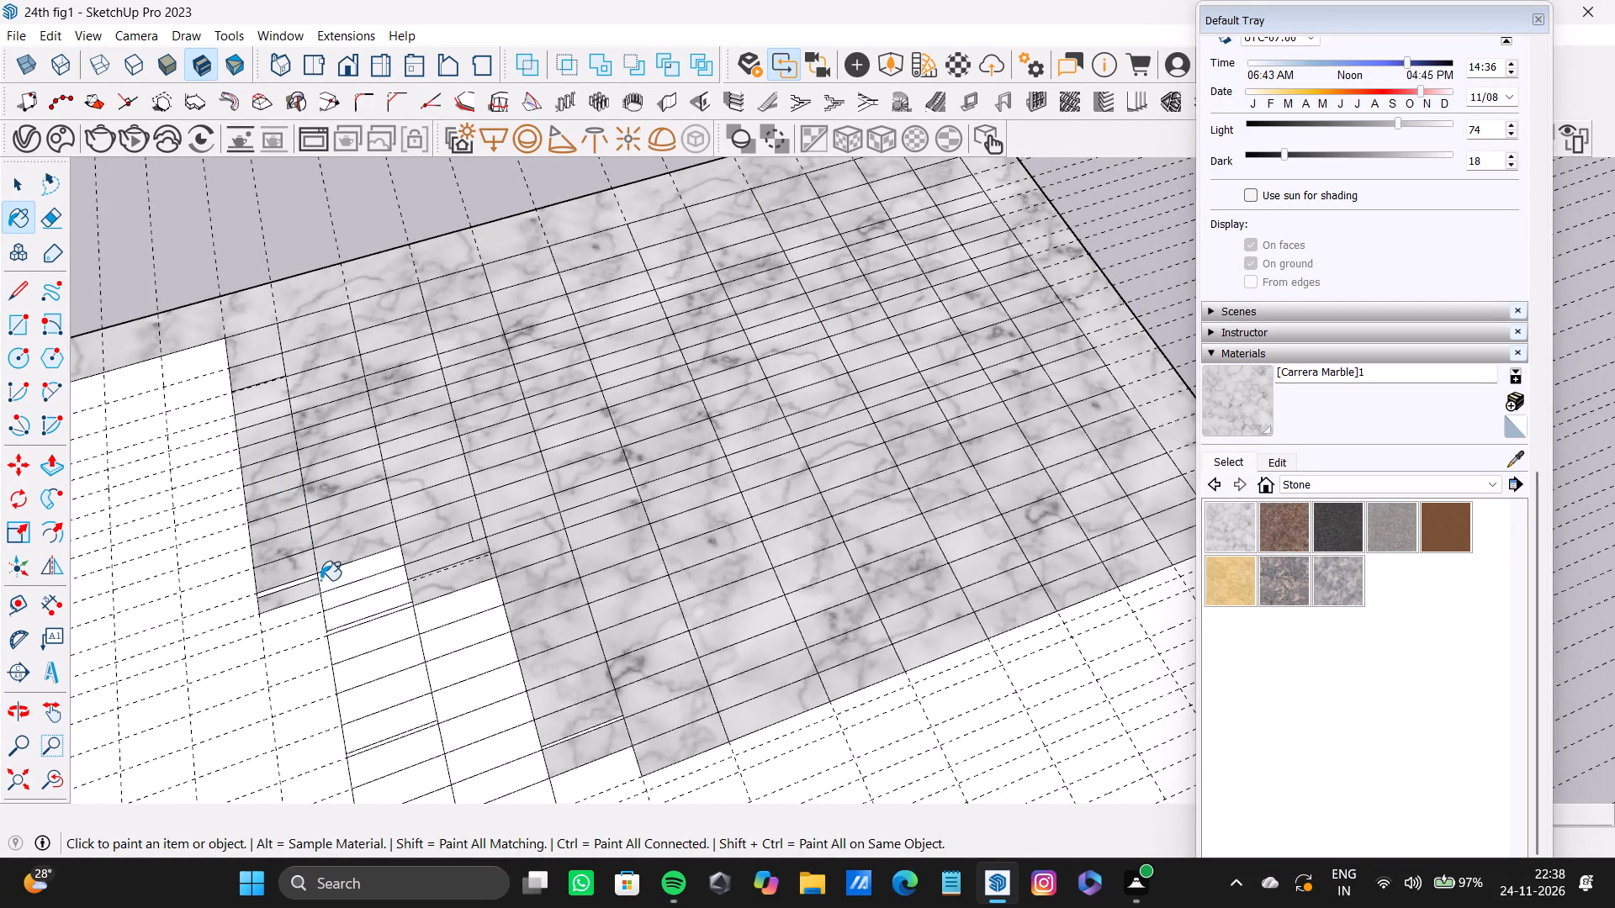
{"action": "left_click", "coordinate": [326, 580]}
{"action": "left_click", "coordinate": [360, 603]}
{"action": "left_click", "coordinate": [379, 594]}
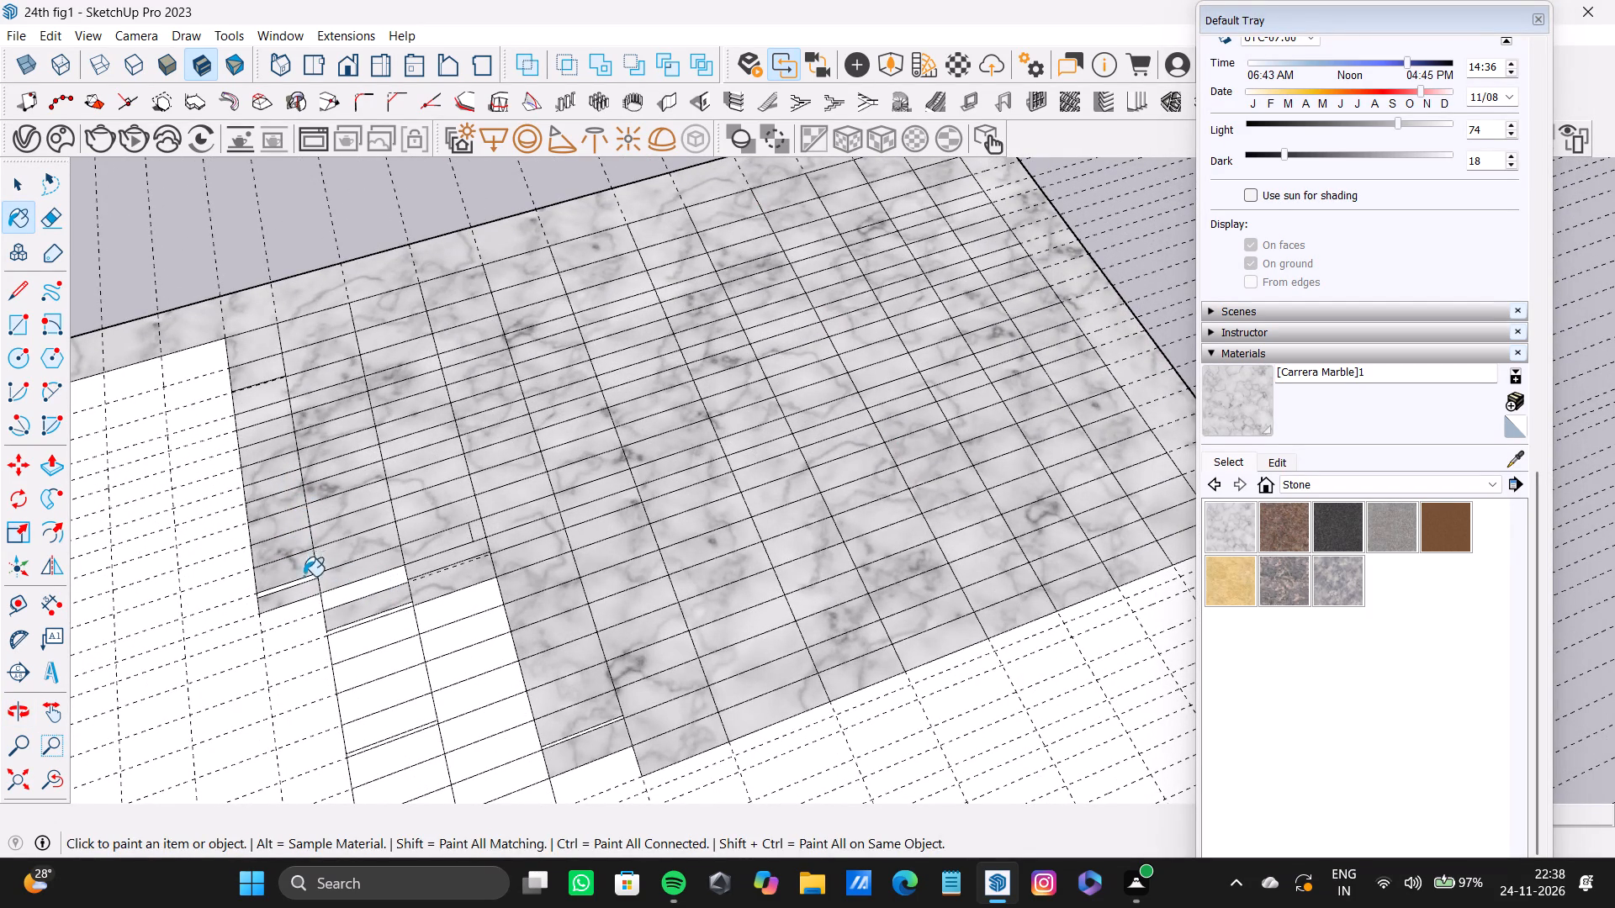
Paint the leftover narrow strips, the next rows of the two unfinished columns, and the large face around the grid with Carrera Marble.
{"action": "scroll", "coordinate": [304, 577], "scroll_direction": "up", "scroll_amount": 6}
{"action": "left_click", "coordinate": [308, 578]}
{"action": "left_click", "coordinate": [381, 606]}
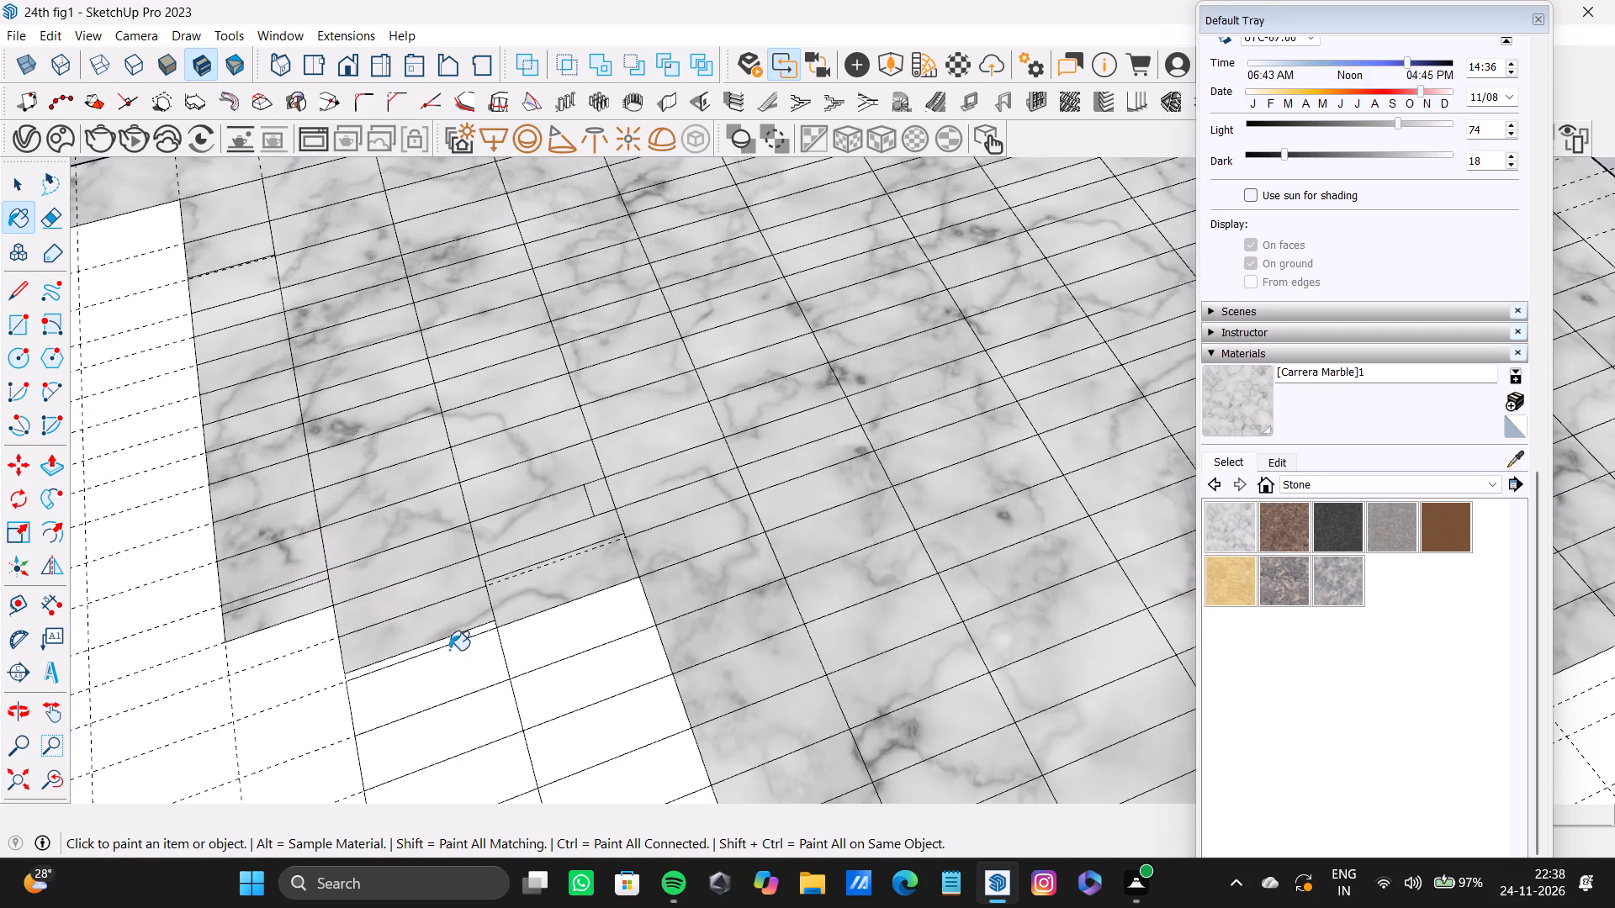
{"action": "left_click", "coordinate": [449, 640]}
{"action": "left_click", "coordinate": [463, 673]}
{"action": "left_click", "coordinate": [538, 655]}
{"action": "left_click", "coordinate": [474, 700]}
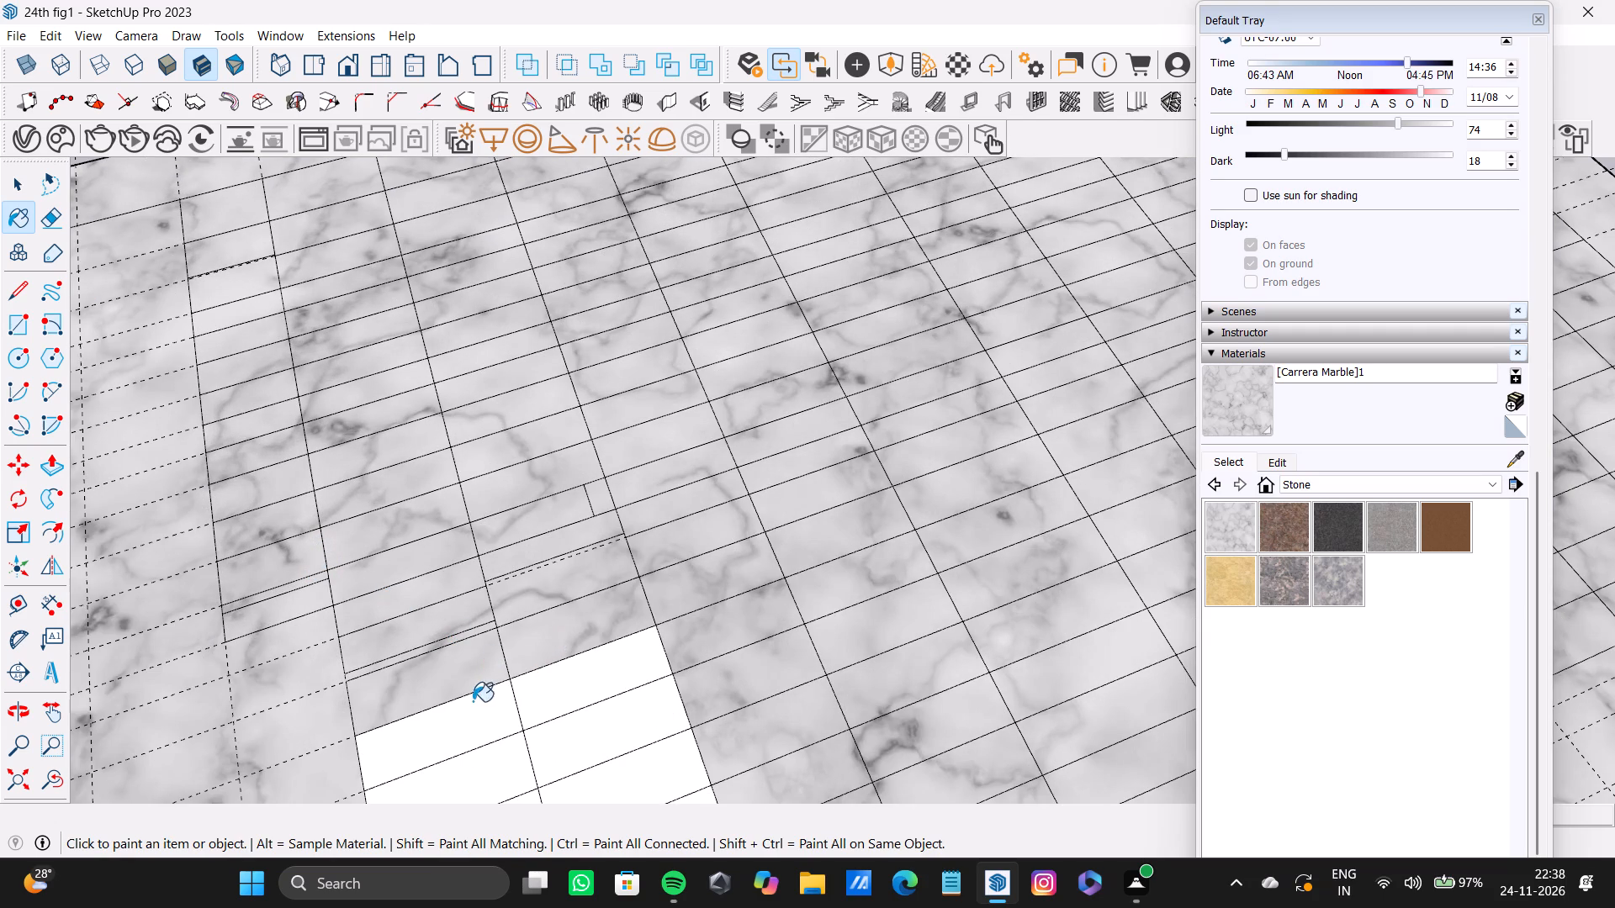
{"action": "left_click", "coordinate": [559, 711]}
{"action": "left_click", "coordinate": [455, 779]}
{"action": "left_click", "coordinate": [564, 751]}
Paint the last white block of cells at the end of the two unfinished columns with Carrera Marble.
{"action": "scroll", "coordinate": [480, 687], "scroll_direction": "down", "scroll_amount": 10}
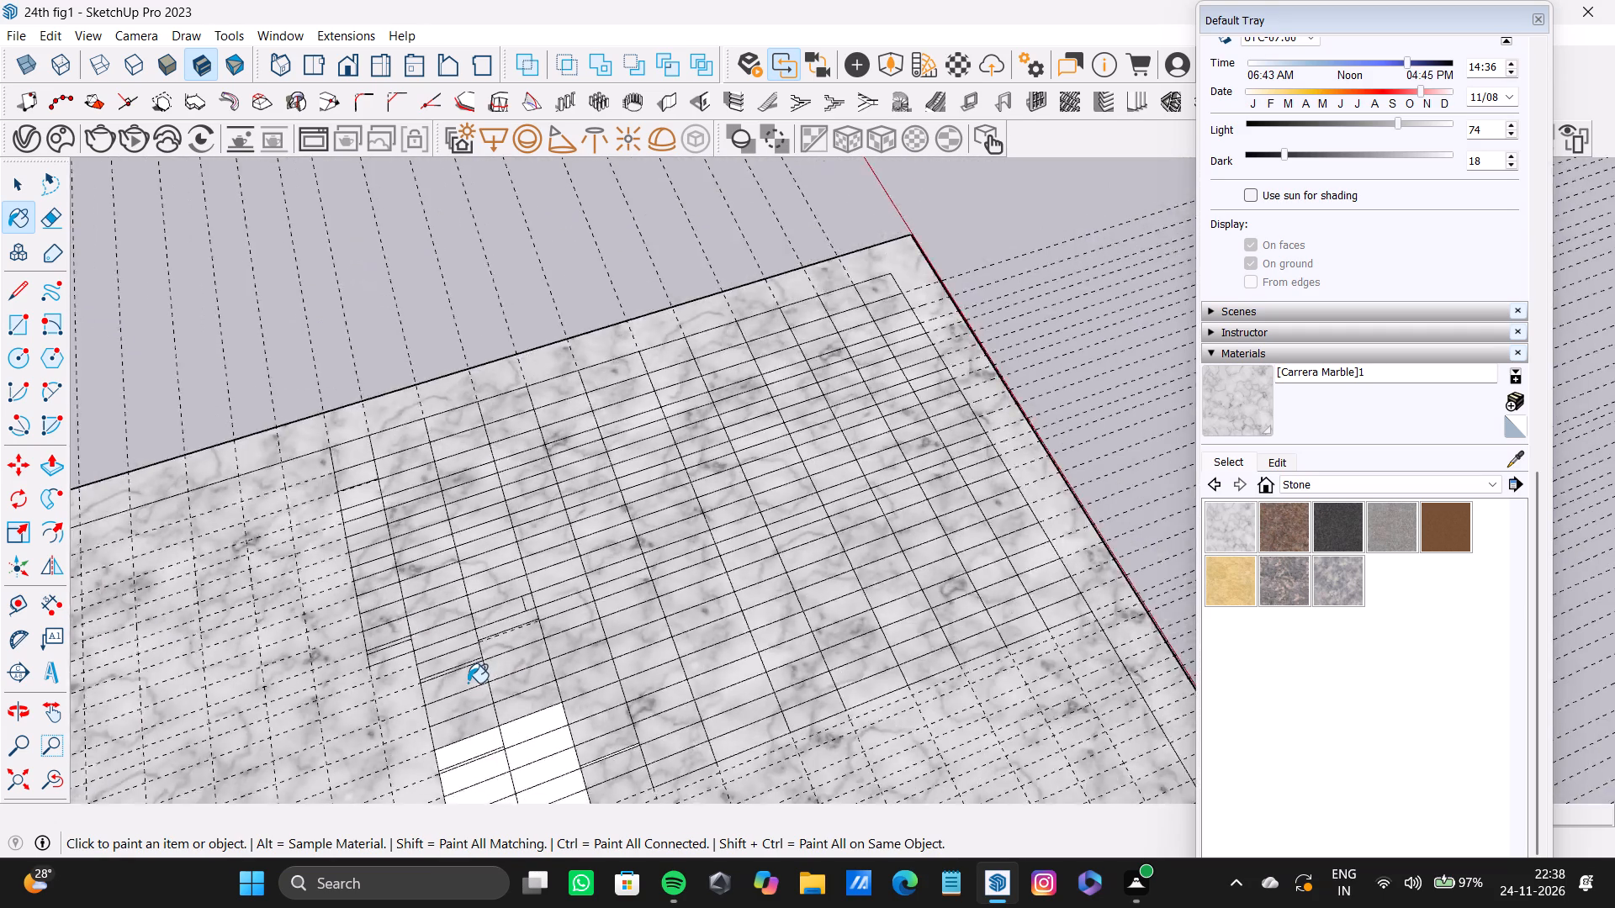
{"action": "scroll", "coordinate": [468, 683], "scroll_direction": "down", "scroll_amount": 16}
{"action": "scroll", "coordinate": [463, 710], "scroll_direction": "up", "scroll_amount": 14}
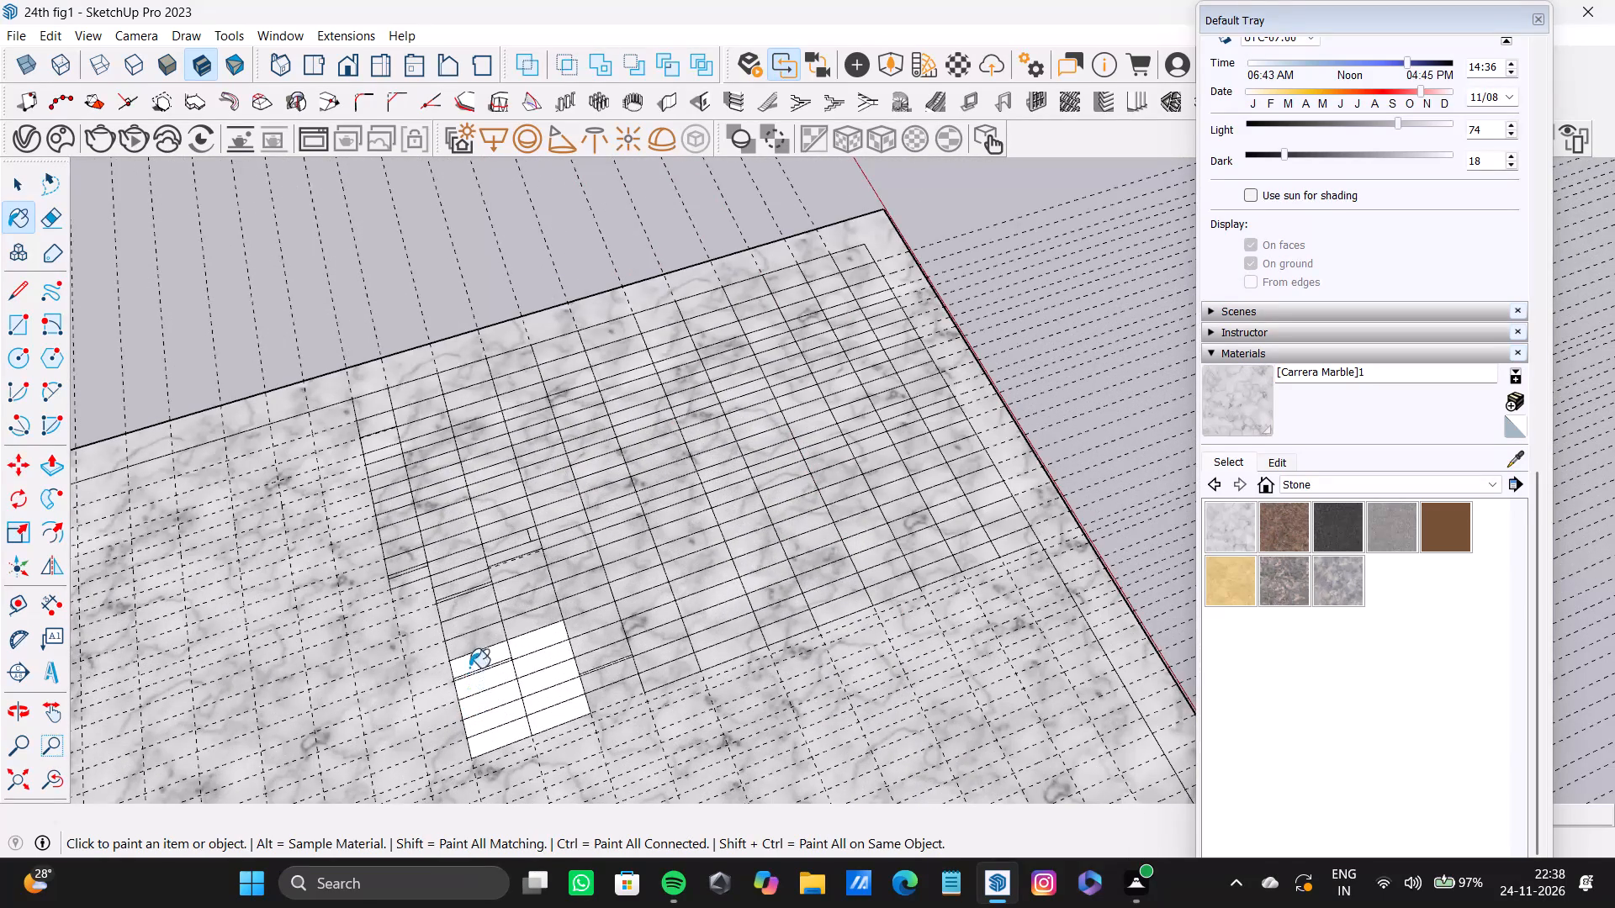
{"action": "left_click", "coordinate": [469, 667]}
{"action": "left_click", "coordinate": [508, 651]}
{"action": "left_click", "coordinate": [483, 683]}
{"action": "left_click", "coordinate": [532, 643]}
{"action": "left_click", "coordinate": [535, 667]}
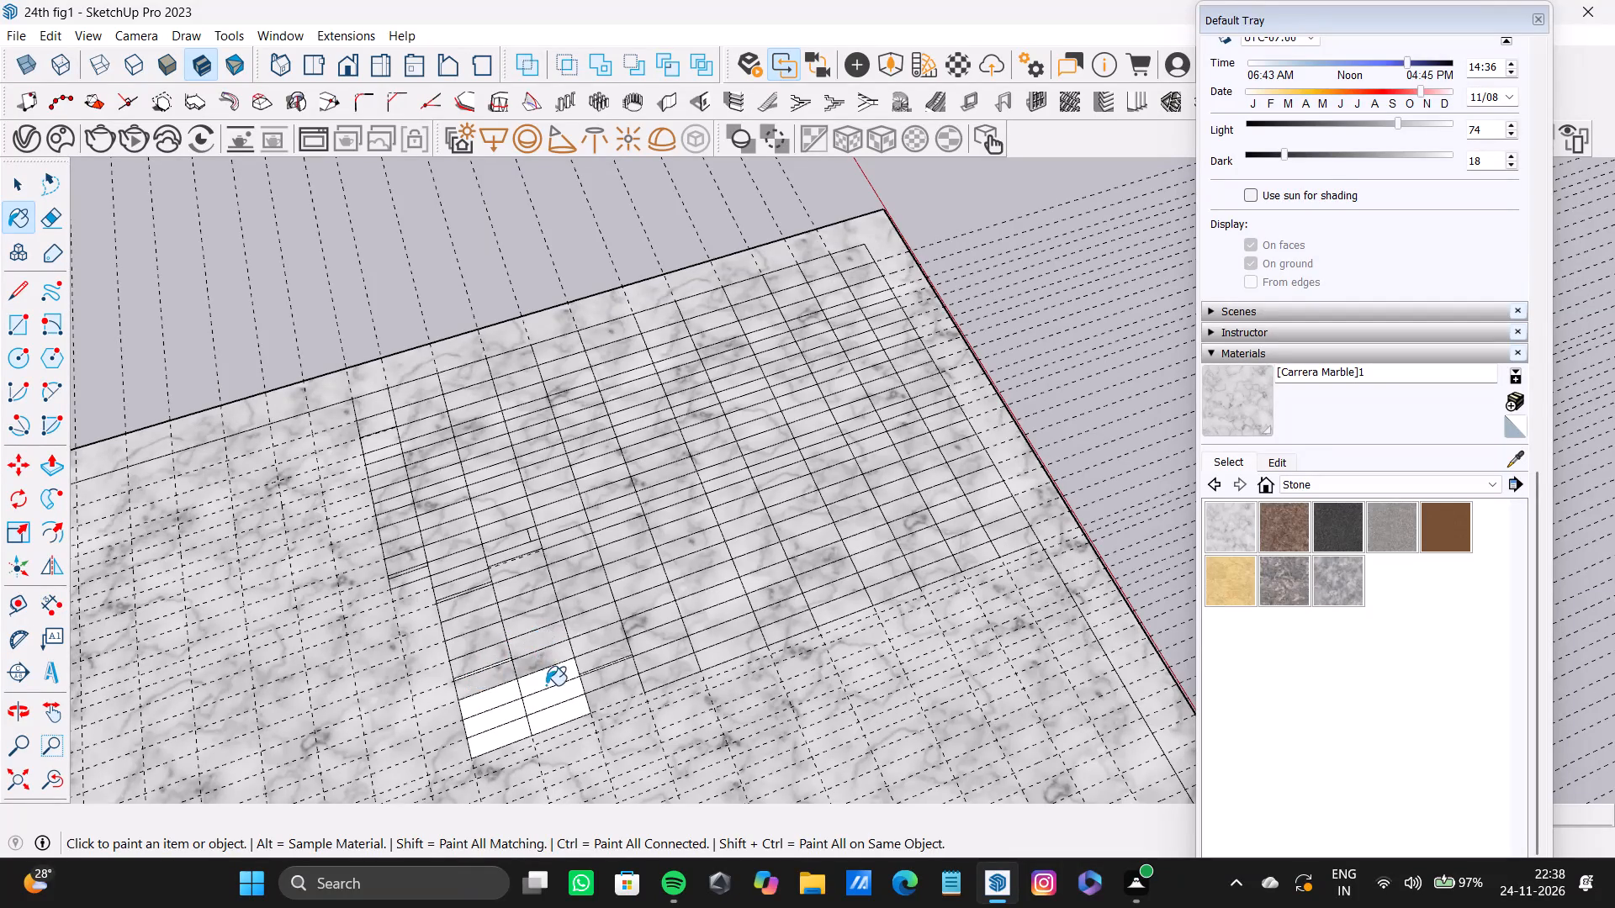
{"action": "left_click", "coordinate": [546, 684]}
{"action": "left_click", "coordinate": [545, 705]}
{"action": "left_click", "coordinate": [558, 721]}
{"action": "left_click", "coordinate": [506, 723]}
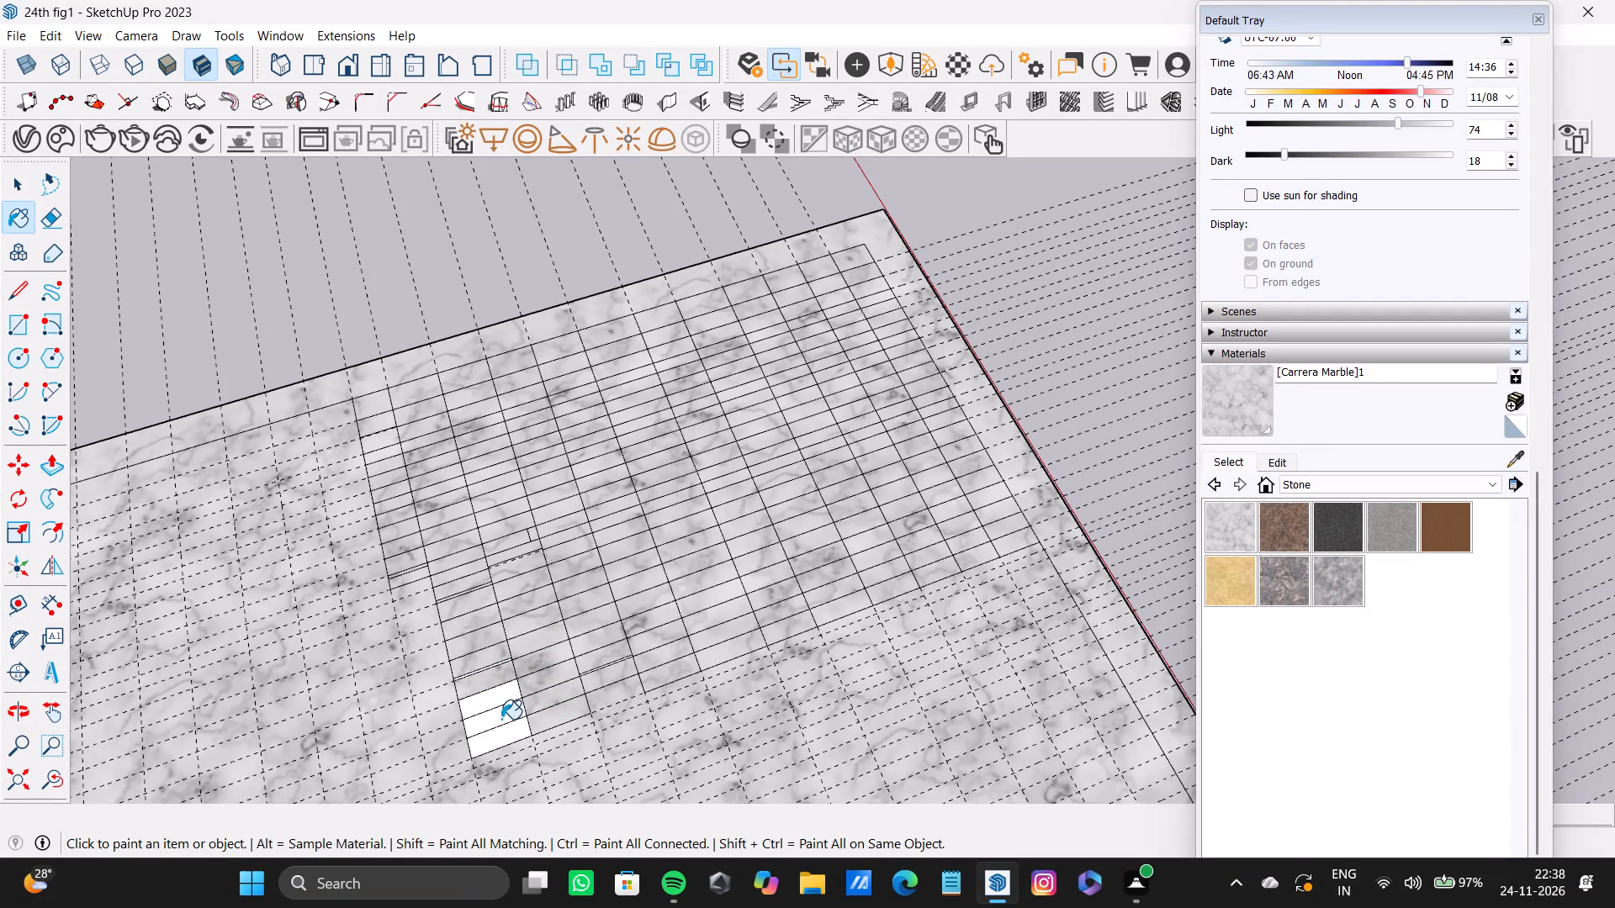
{"action": "left_click", "coordinate": [501, 719]}
{"action": "left_click", "coordinate": [500, 701]}
{"action": "left_click", "coordinate": [503, 742]}
Paint the remaining thin white slivers between the grid cells with Carrera Marble.
{"action": "scroll", "coordinate": [486, 662], "scroll_direction": "up", "scroll_amount": 10}
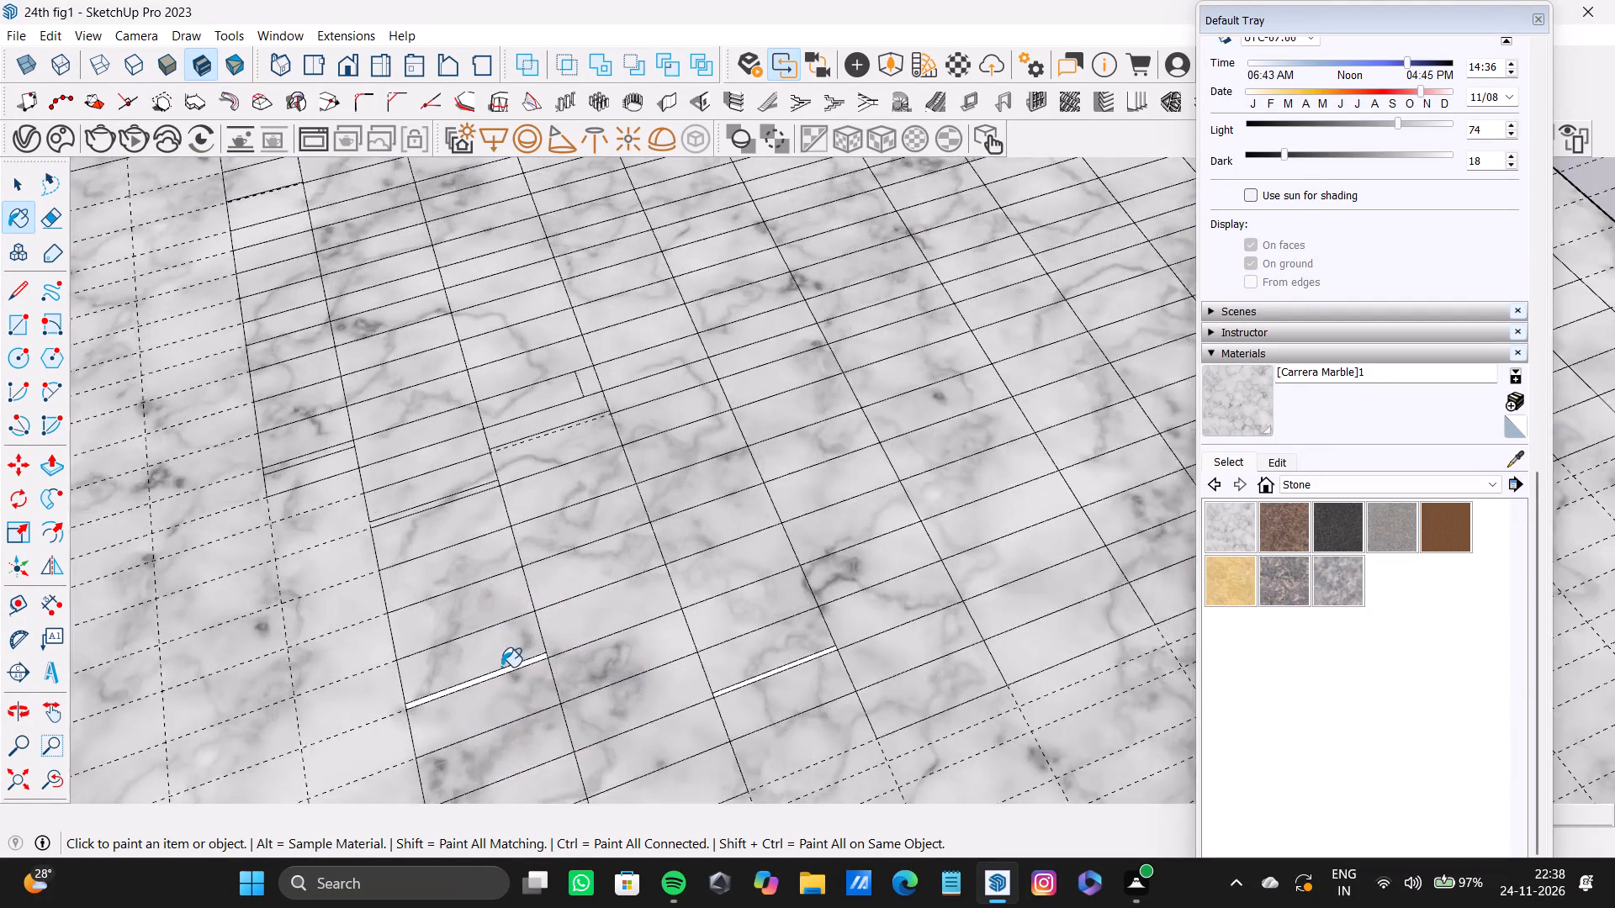
{"action": "scroll", "coordinate": [501, 667], "scroll_direction": "up", "scroll_amount": 7}
{"action": "left_click", "coordinate": [542, 667]}
{"action": "left_click", "coordinate": [571, 650]}
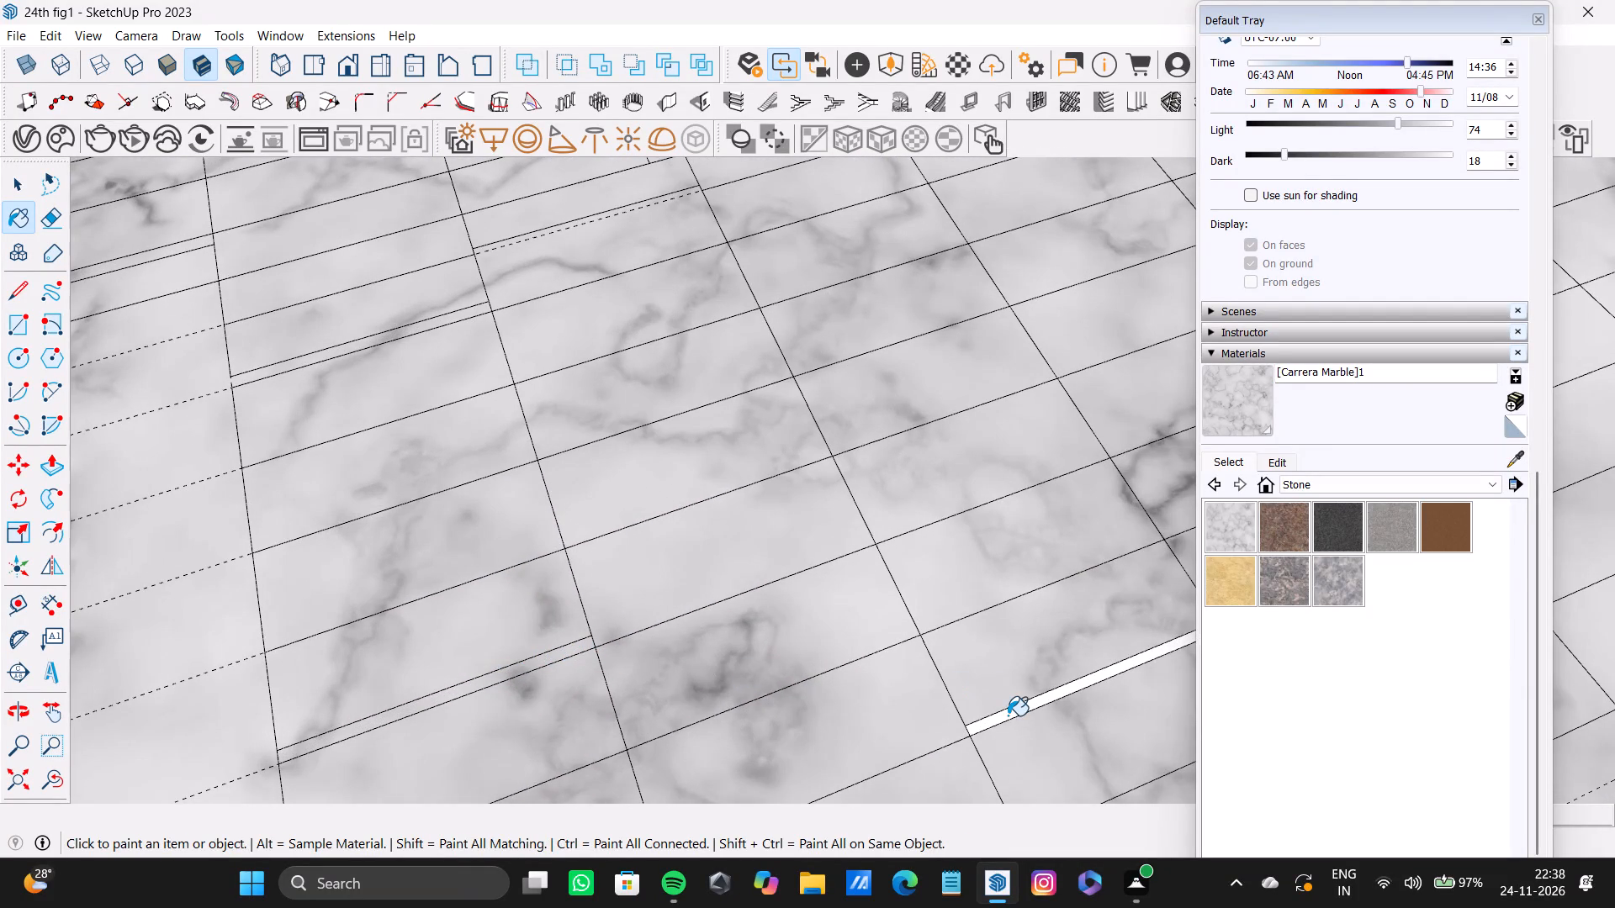
{"action": "left_click", "coordinate": [1008, 715]}
Choose Granite Brown from the Stone materials as the paint material.
{"action": "left_click", "coordinate": [1280, 536]}
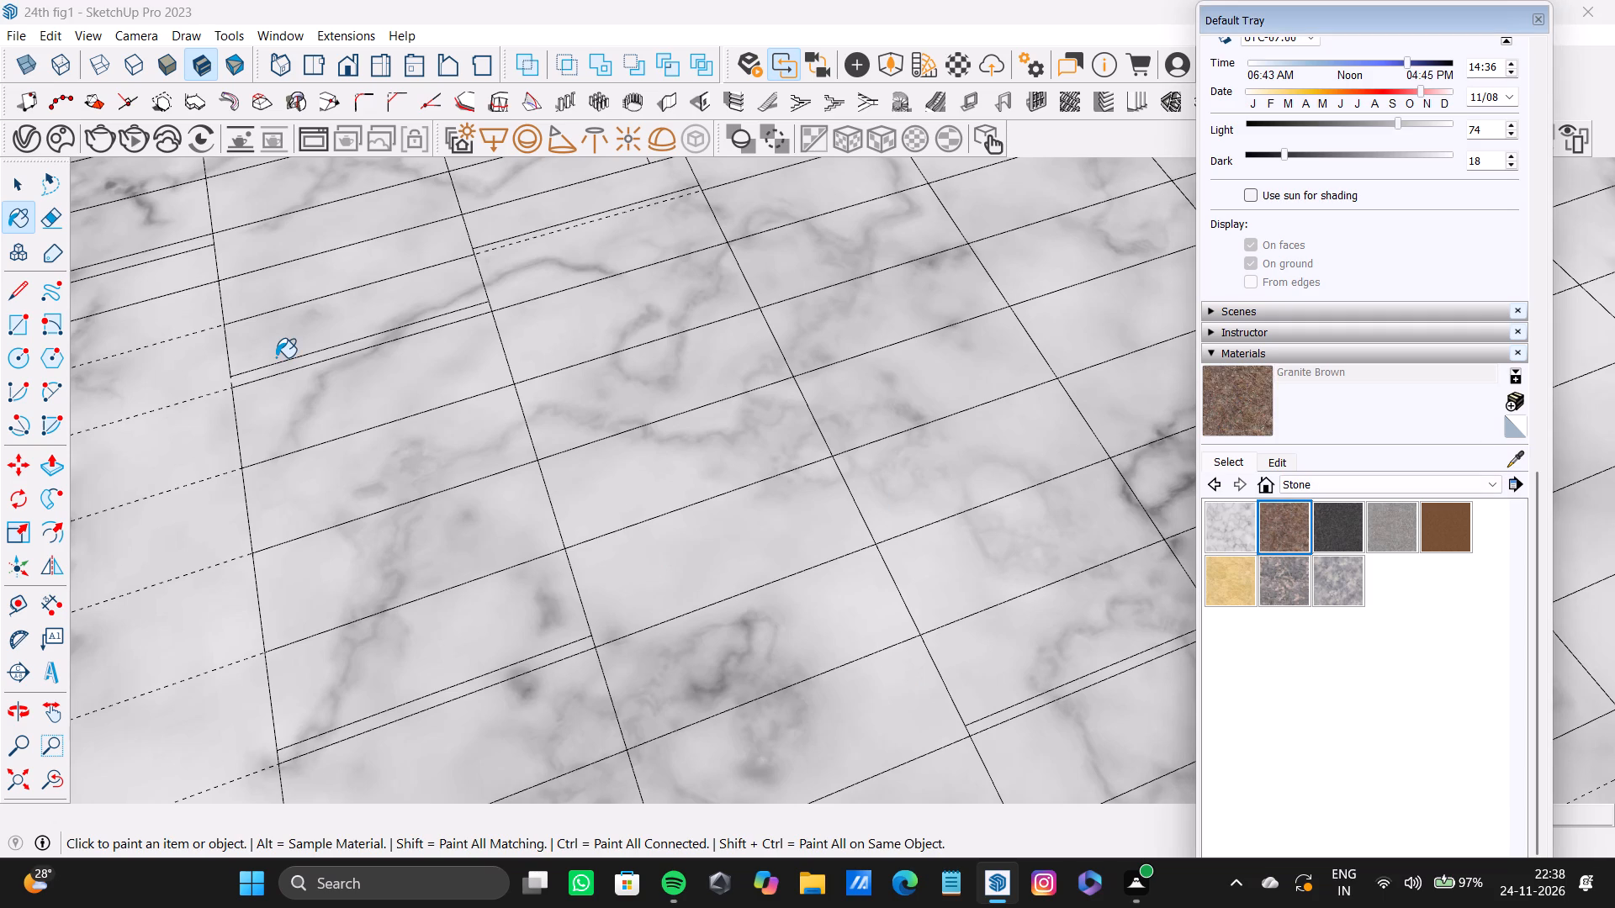
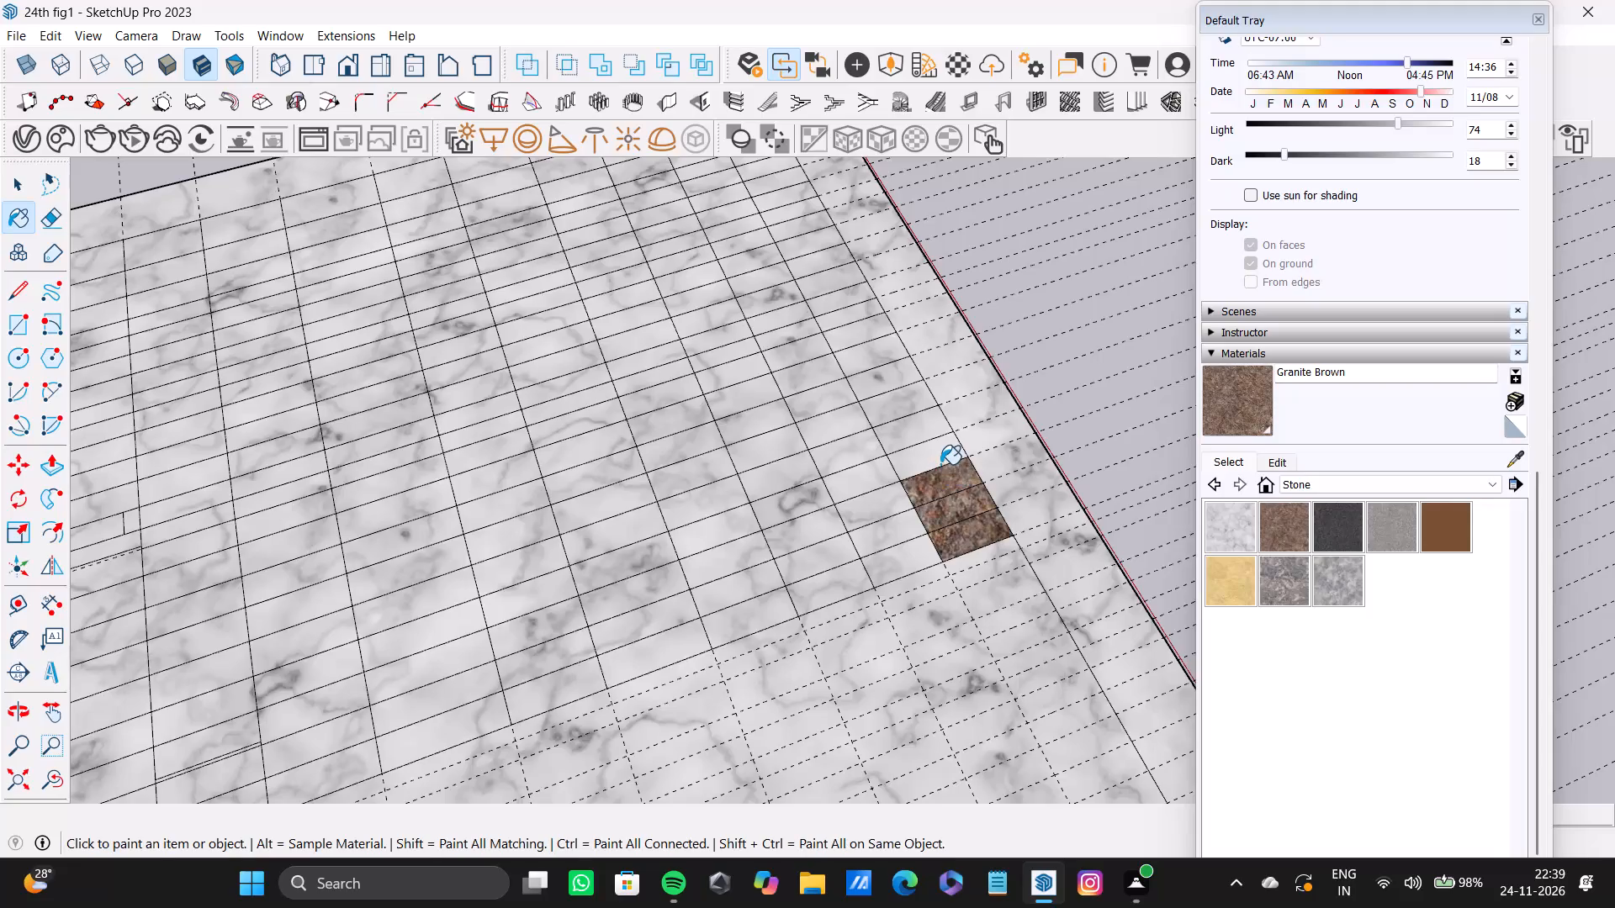
Paint the next cells of the grid column nearest the red axis with Granite Brown, continuing from the existing brown cells.
{"action": "left_click", "coordinate": [940, 464]}
{"action": "left_click", "coordinate": [924, 430]}
{"action": "left_click", "coordinate": [906, 396]}
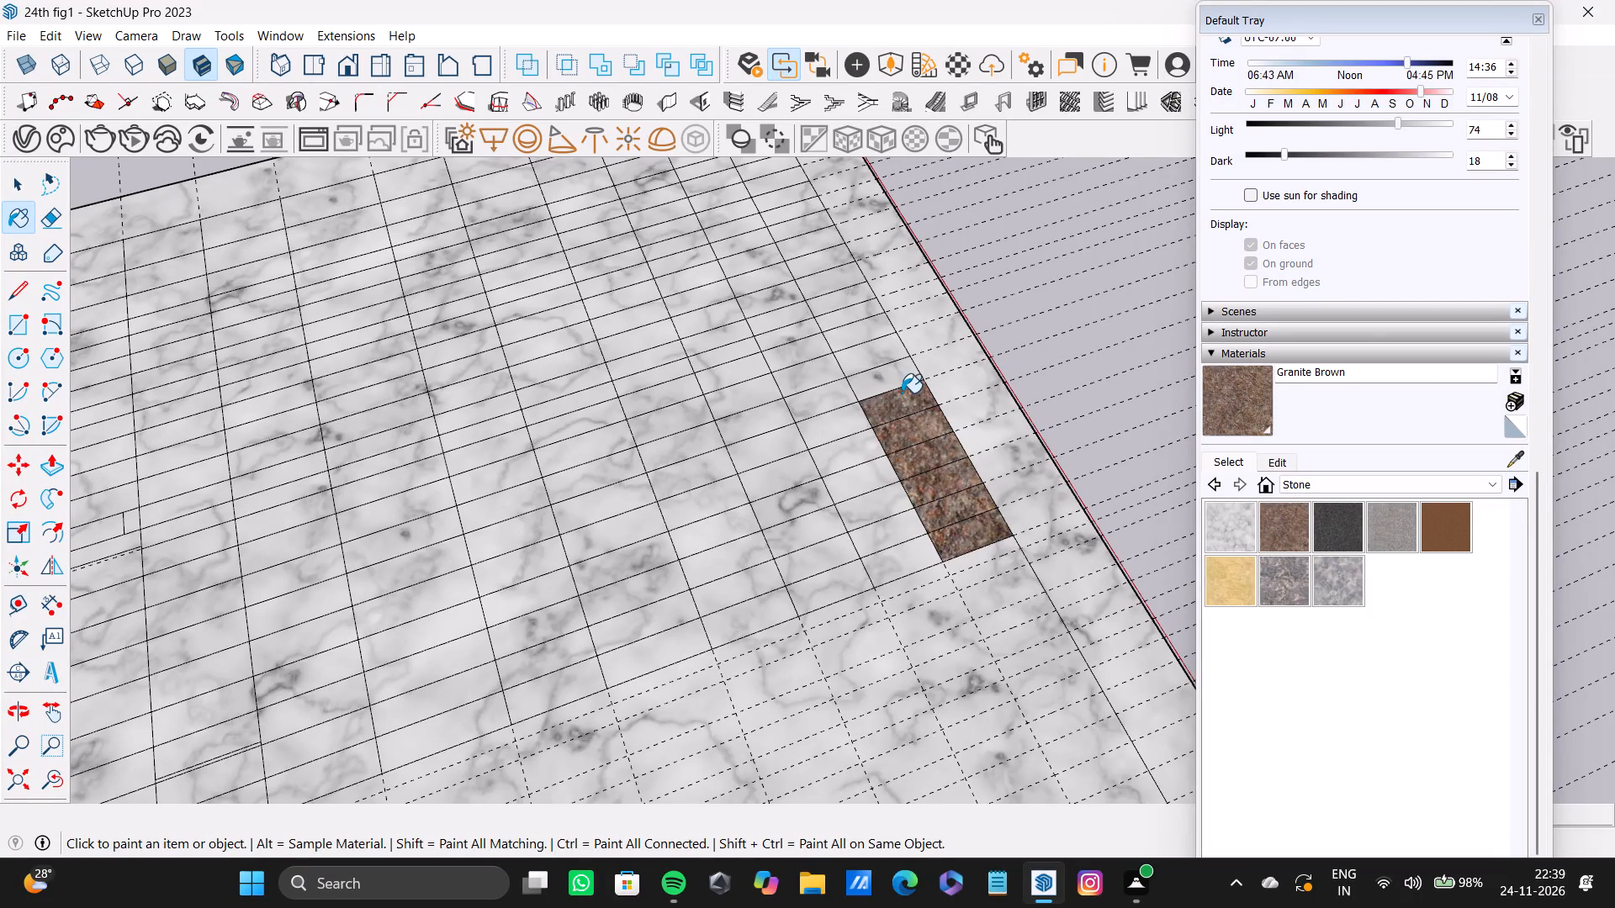
{"action": "left_click", "coordinate": [898, 387]}
{"action": "left_click", "coordinate": [890, 363]}
{"action": "left_click", "coordinate": [882, 354]}
{"action": "left_click", "coordinate": [902, 383]}
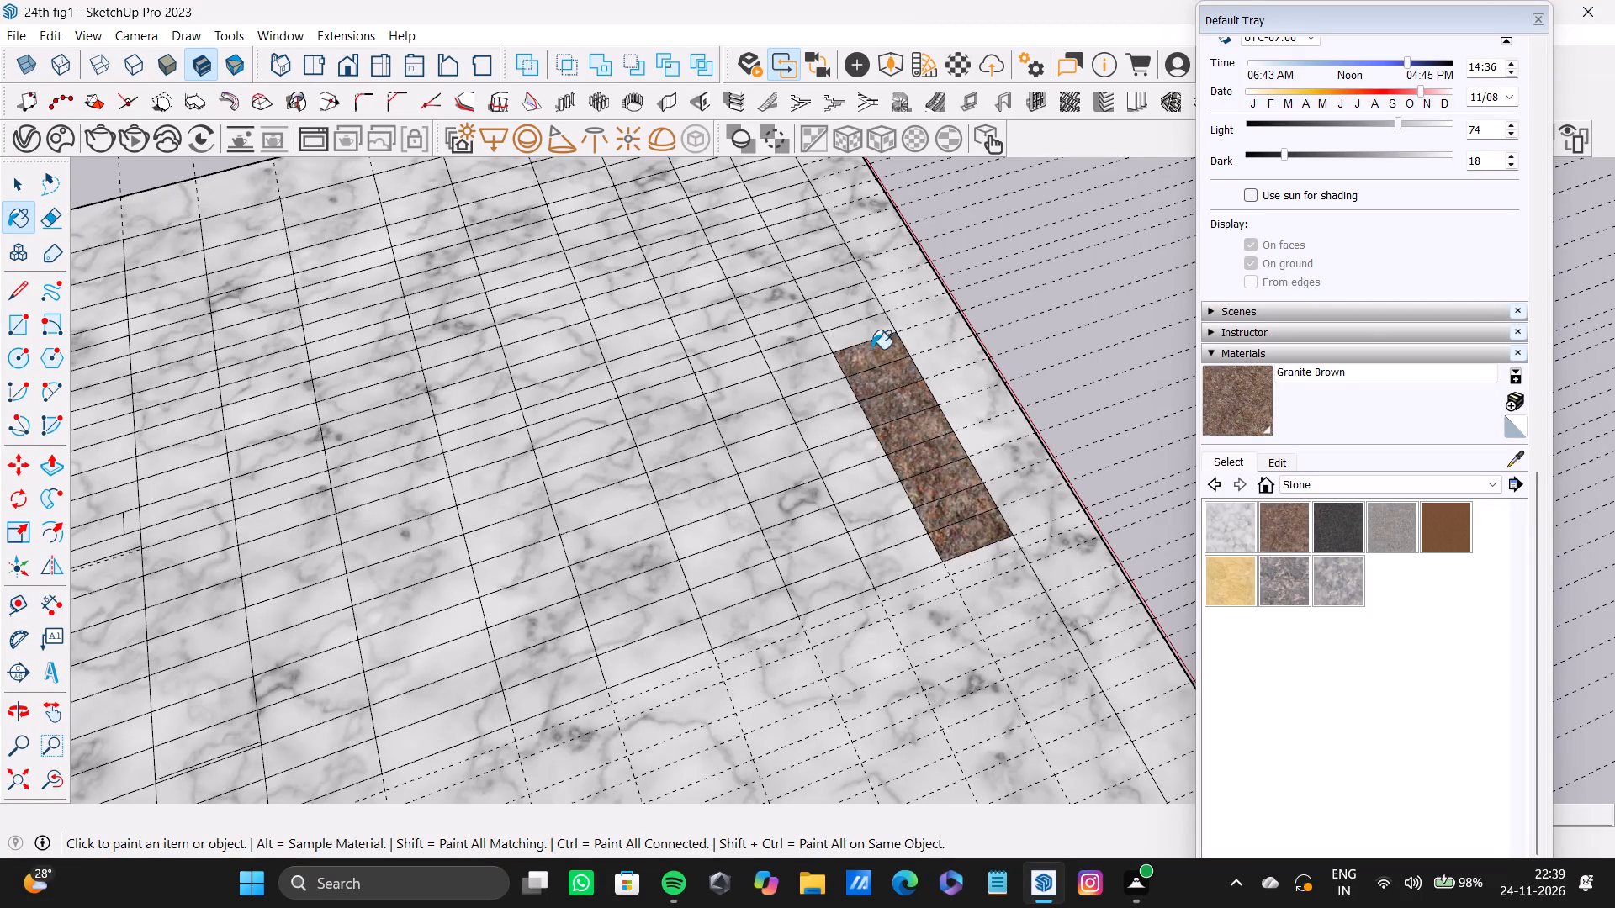
{"action": "left_click", "coordinate": [866, 338]}
{"action": "left_click", "coordinate": [841, 313]}
{"action": "left_click", "coordinate": [835, 294]}
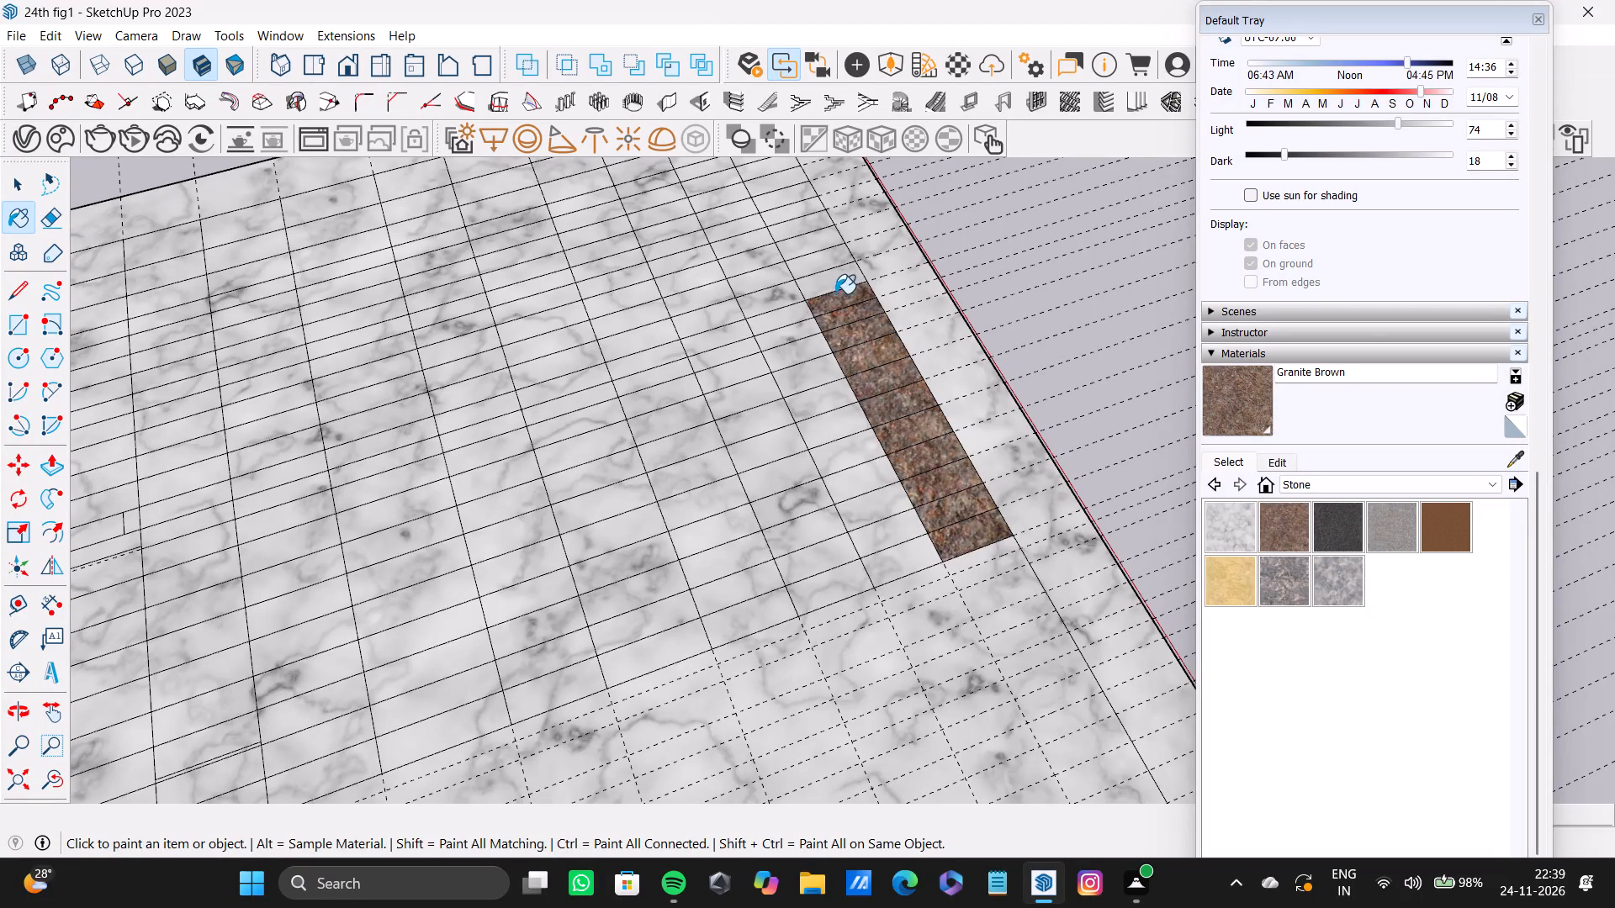
Extend the Granite Brown strip cell by cell along the same column toward the panel's far corner.
{"action": "left_click", "coordinate": [829, 284]}
{"action": "left_click", "coordinate": [822, 266]}
{"action": "left_click", "coordinate": [810, 241]}
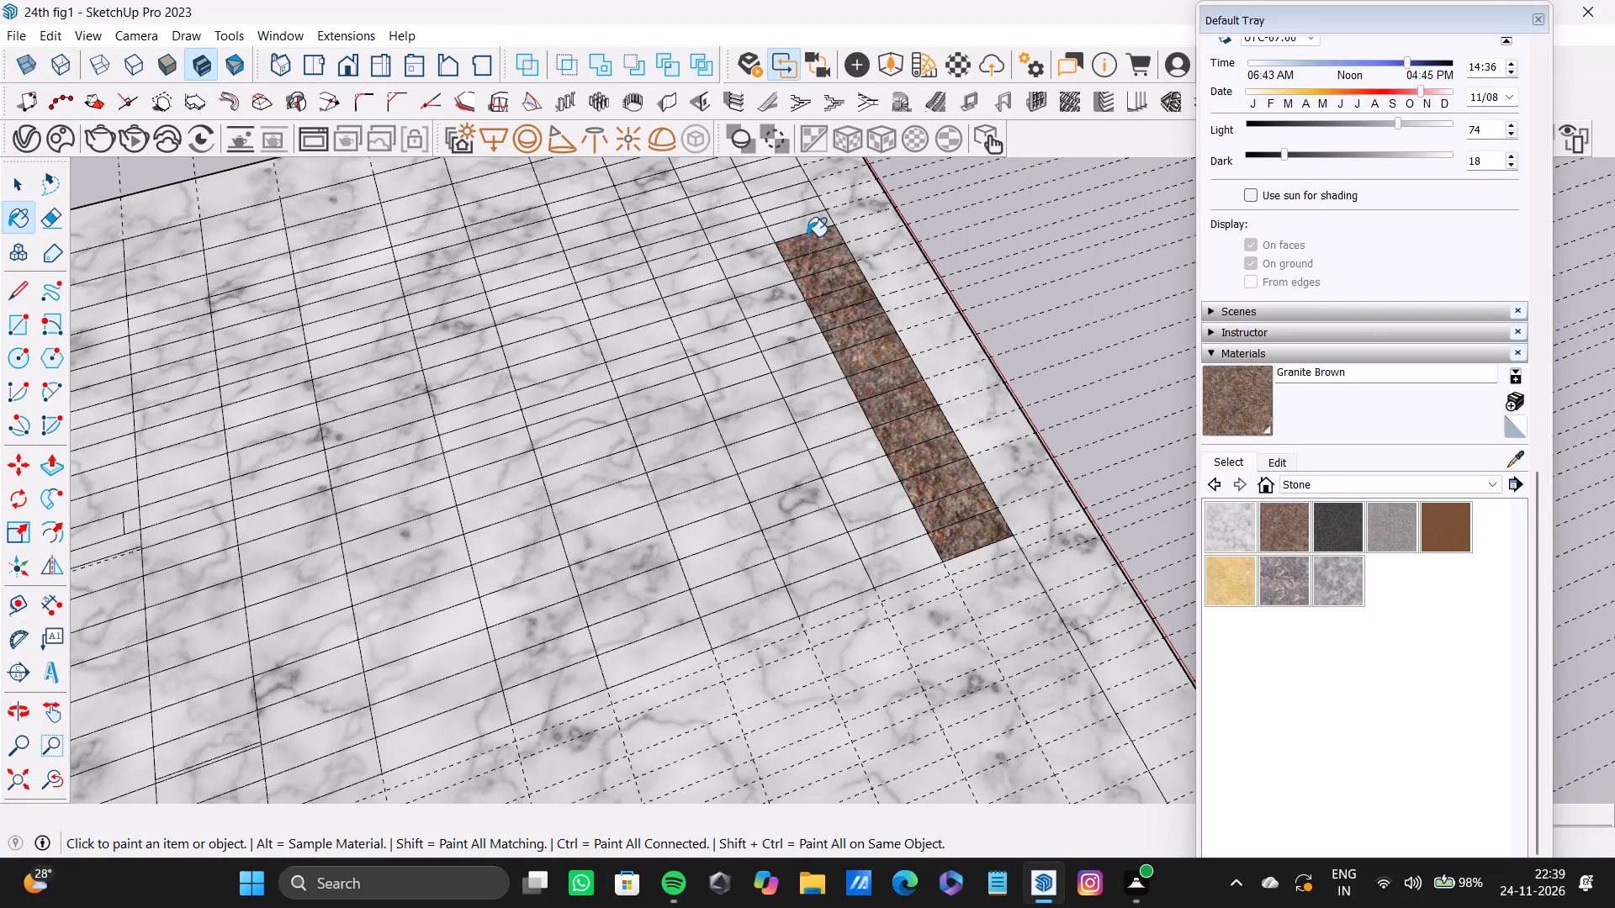
{"action": "left_click", "coordinate": [802, 230]}
{"action": "left_click", "coordinate": [792, 209]}
{"action": "left_click", "coordinate": [785, 204]}
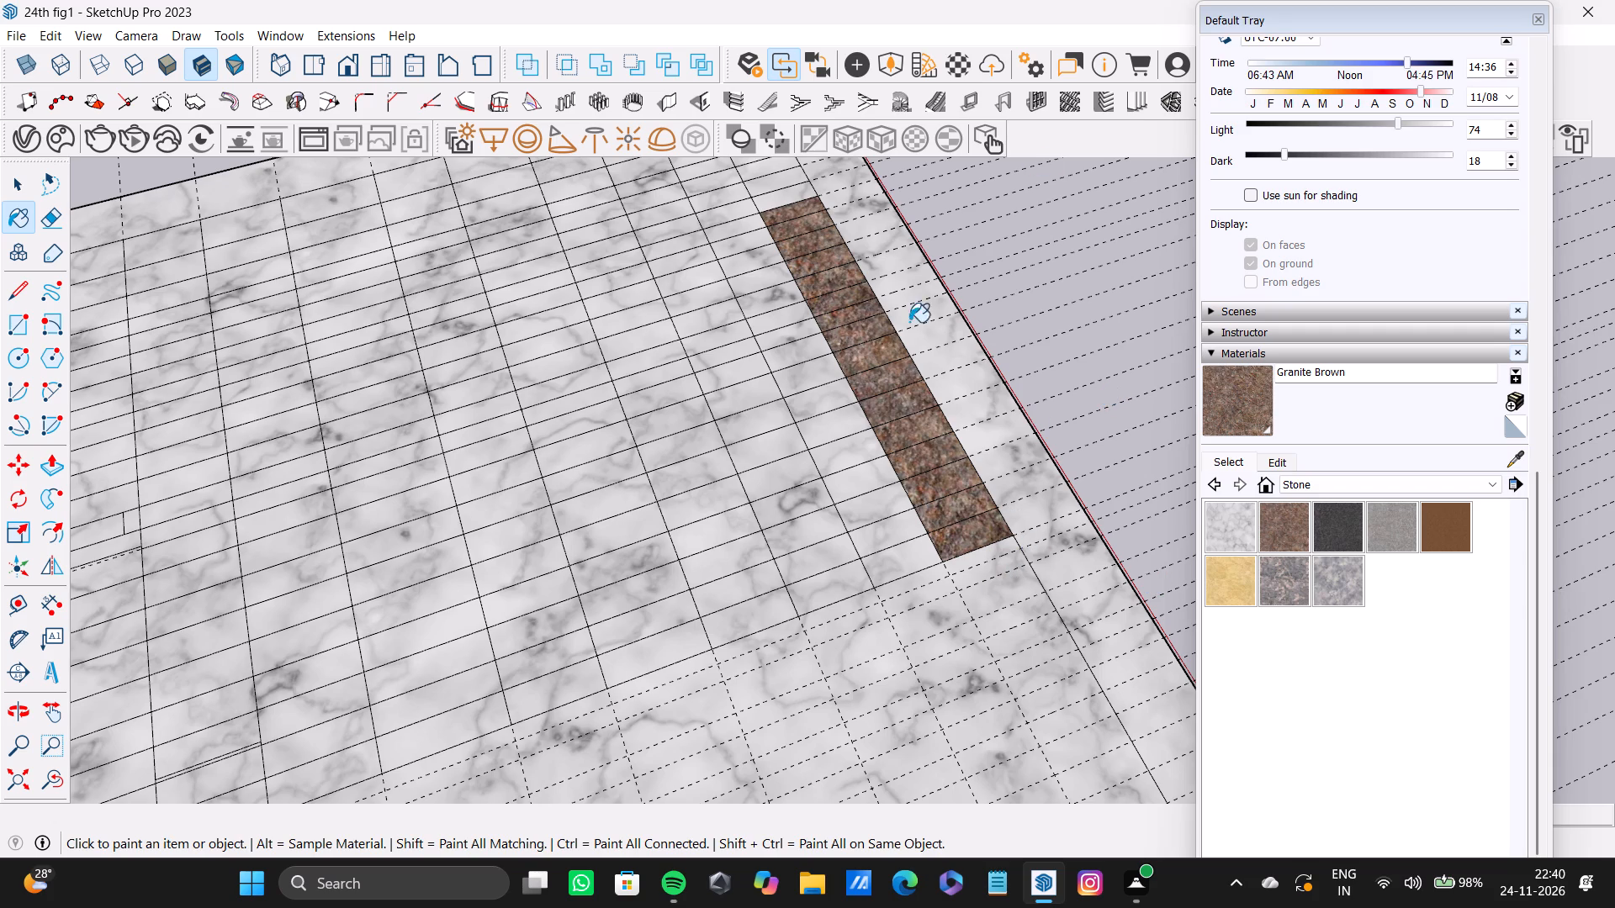
{"action": "left_click", "coordinate": [781, 207]}
{"action": "left_click", "coordinate": [779, 203]}
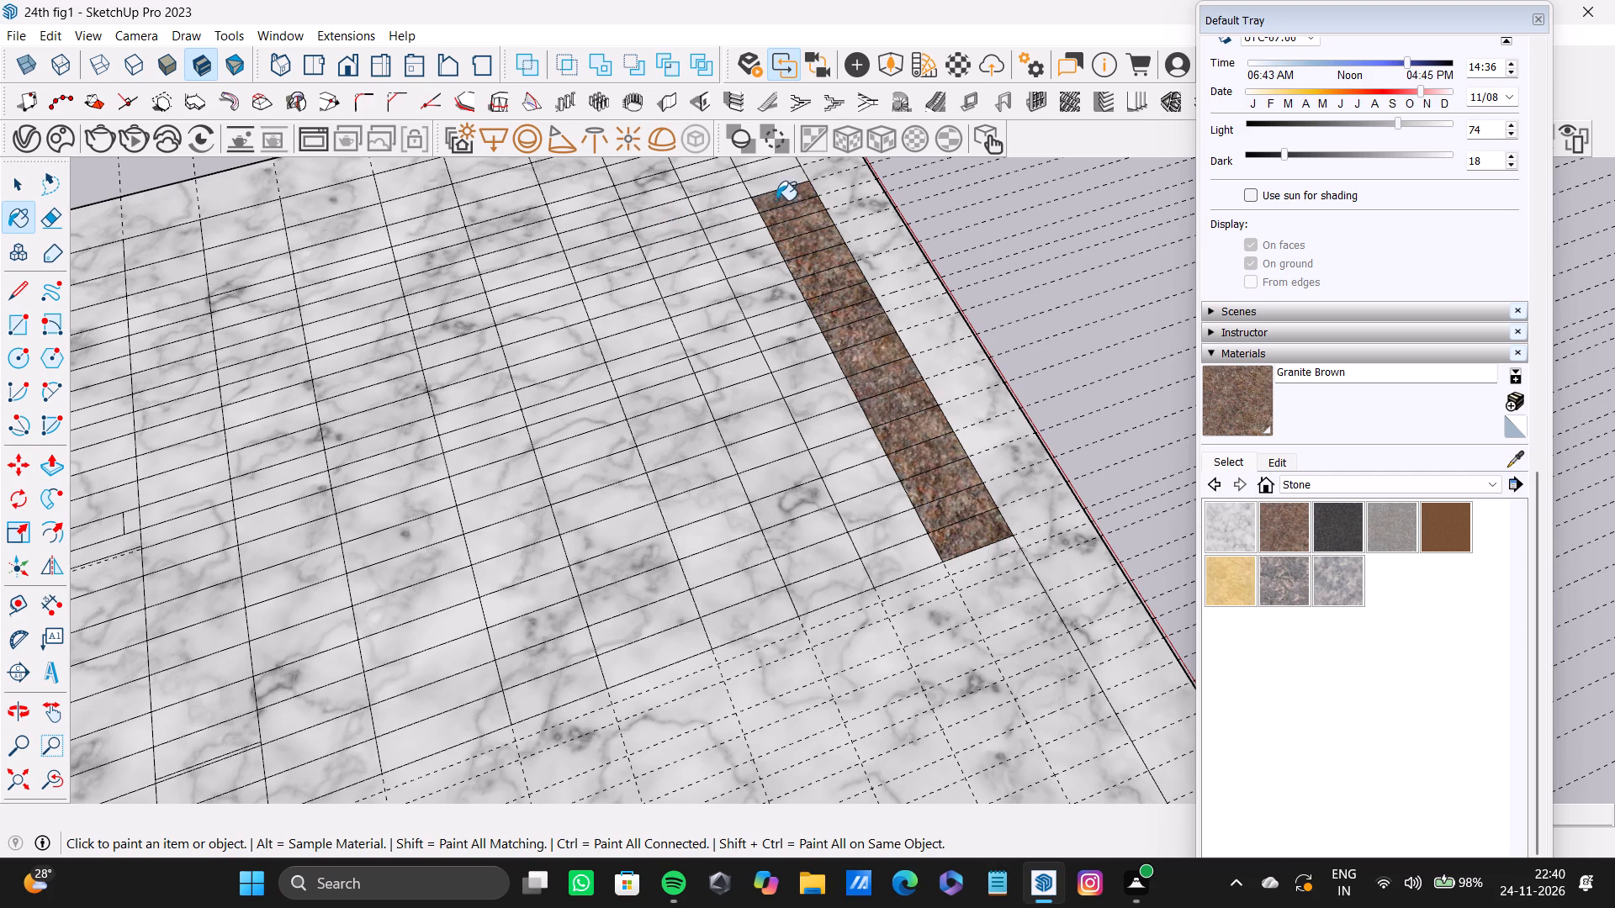
{"action": "left_click", "coordinate": [770, 182]}
{"action": "left_click", "coordinate": [751, 167]}
{"action": "scroll", "coordinate": [883, 425], "scroll_direction": "down", "scroll_amount": 9}
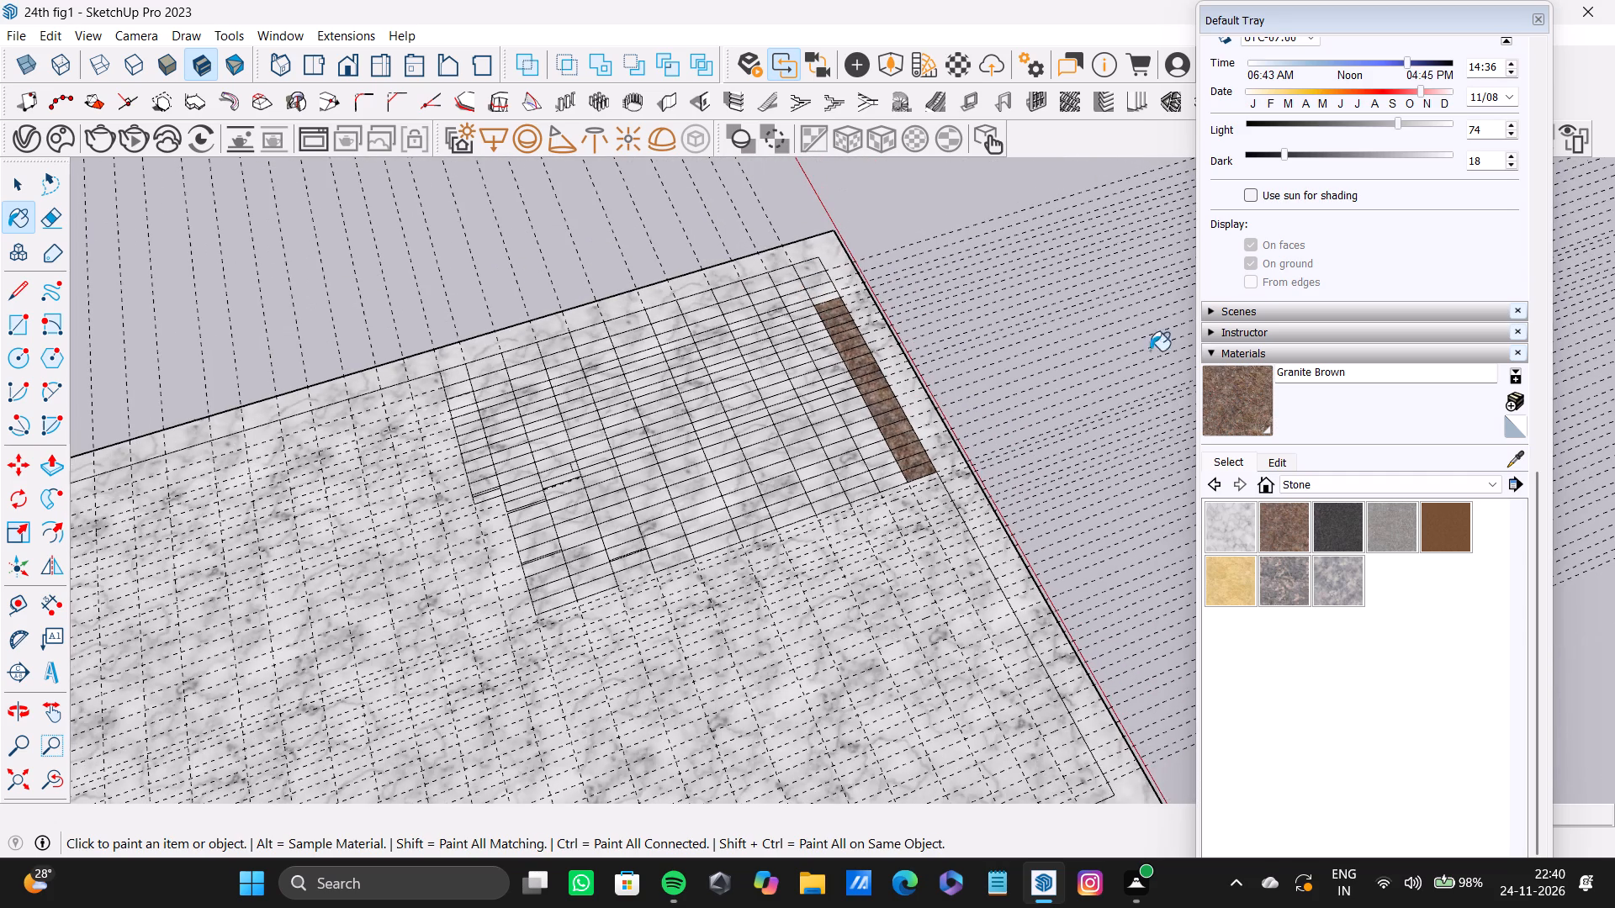
Close the Default Tray and leave the Paint Bucket with the whole panel in view.
{"action": "left_click", "coordinate": [1539, 22]}
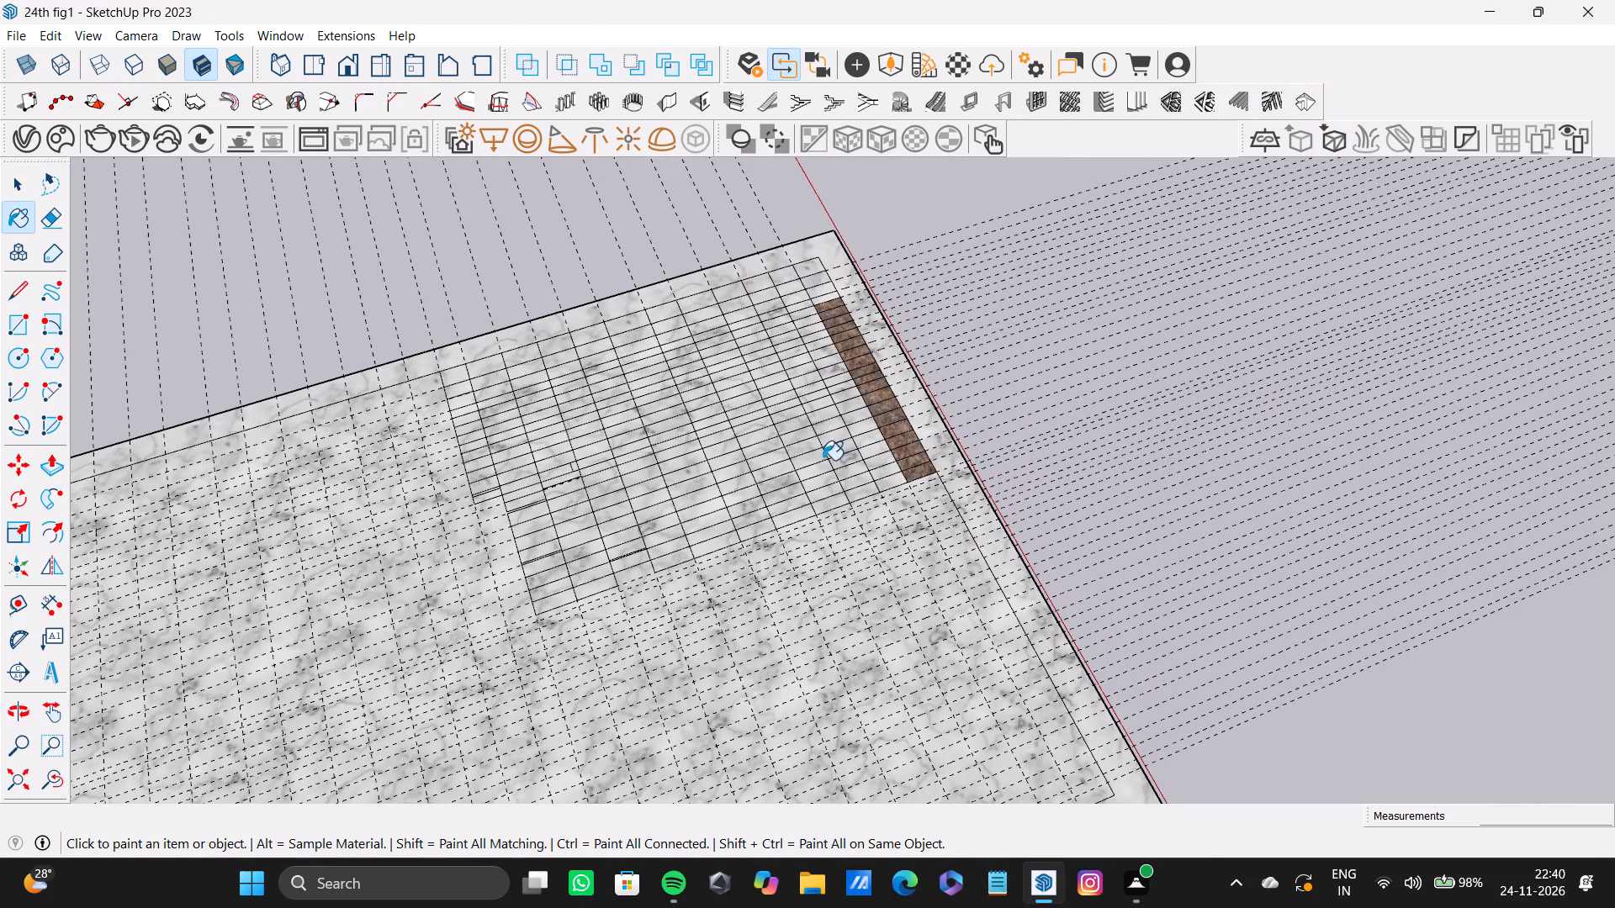
{"action": "key", "text": "space"}
{"action": "scroll", "coordinate": [845, 448], "scroll_direction": "down", "scroll_amount": 5}
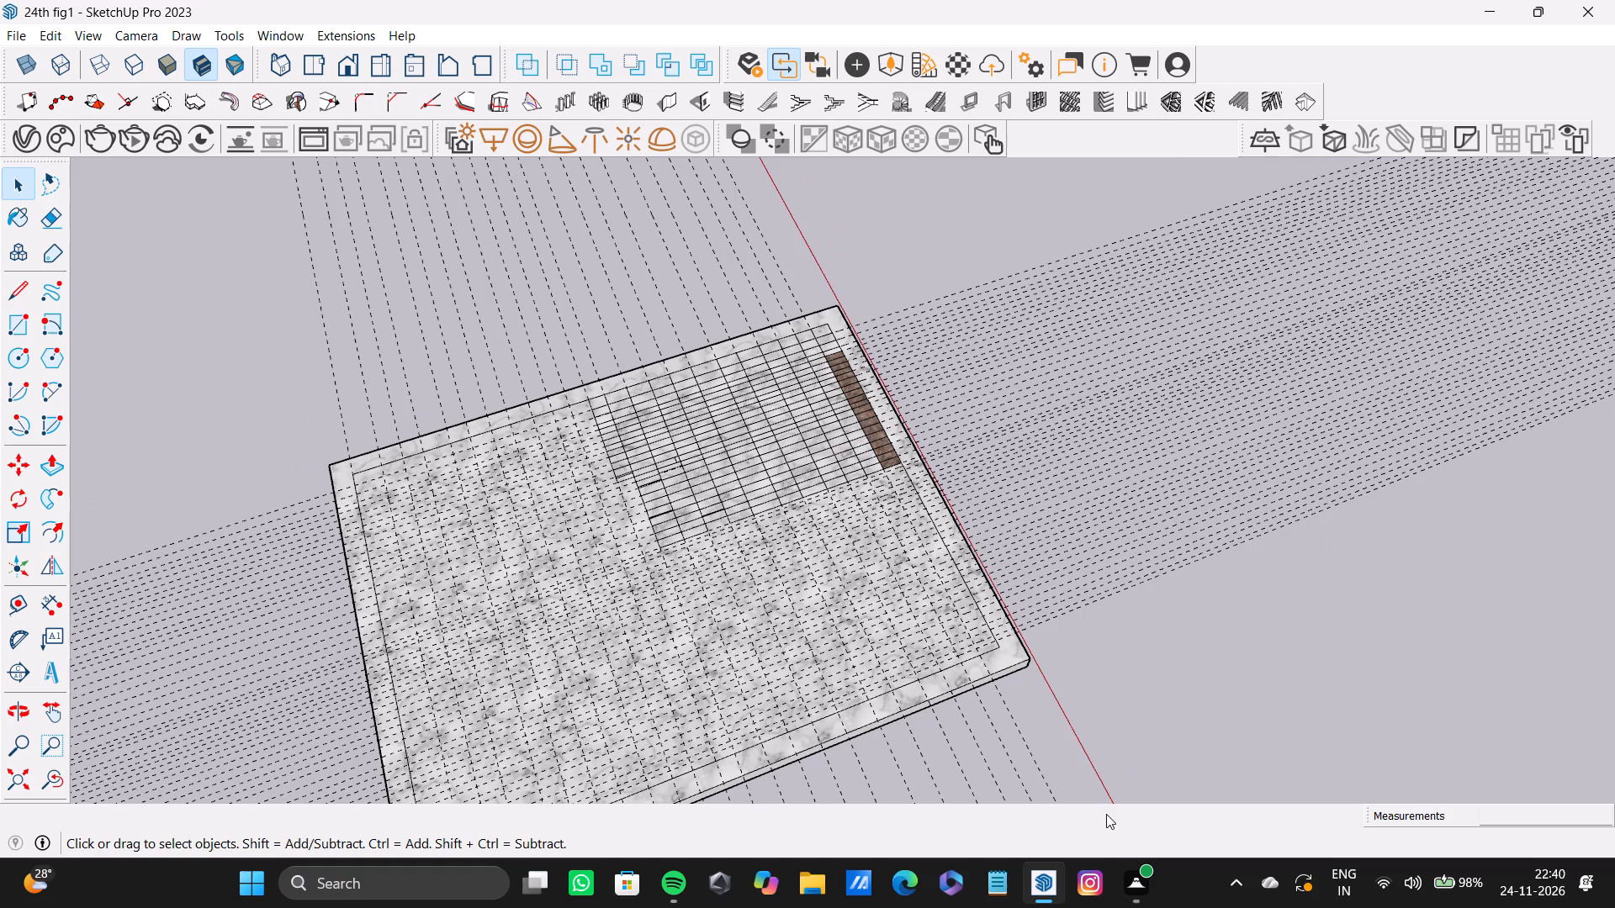